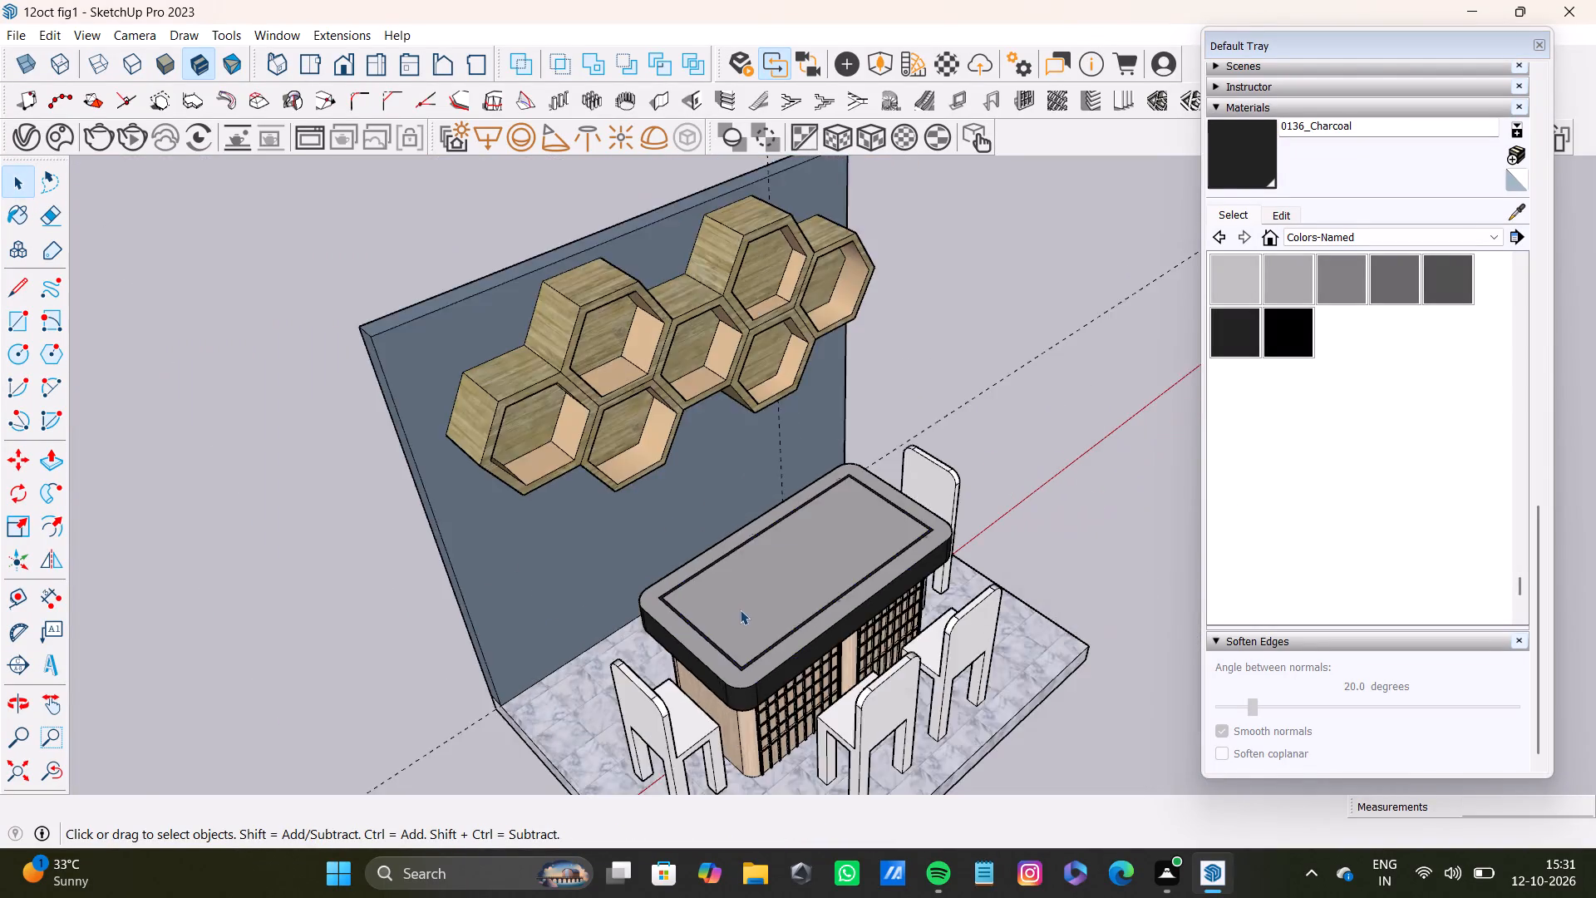
# Sample the Formica Laminate Light material from the counter's slatted wooden base.
pyautogui.moveTo(739, 613); pyautogui.dragTo(969, 558, button='middle')
pyautogui.scroll(8, 714, 635)
pyautogui.moveTo(820, 681); pyautogui.dragTo(816, 645, button='middle')
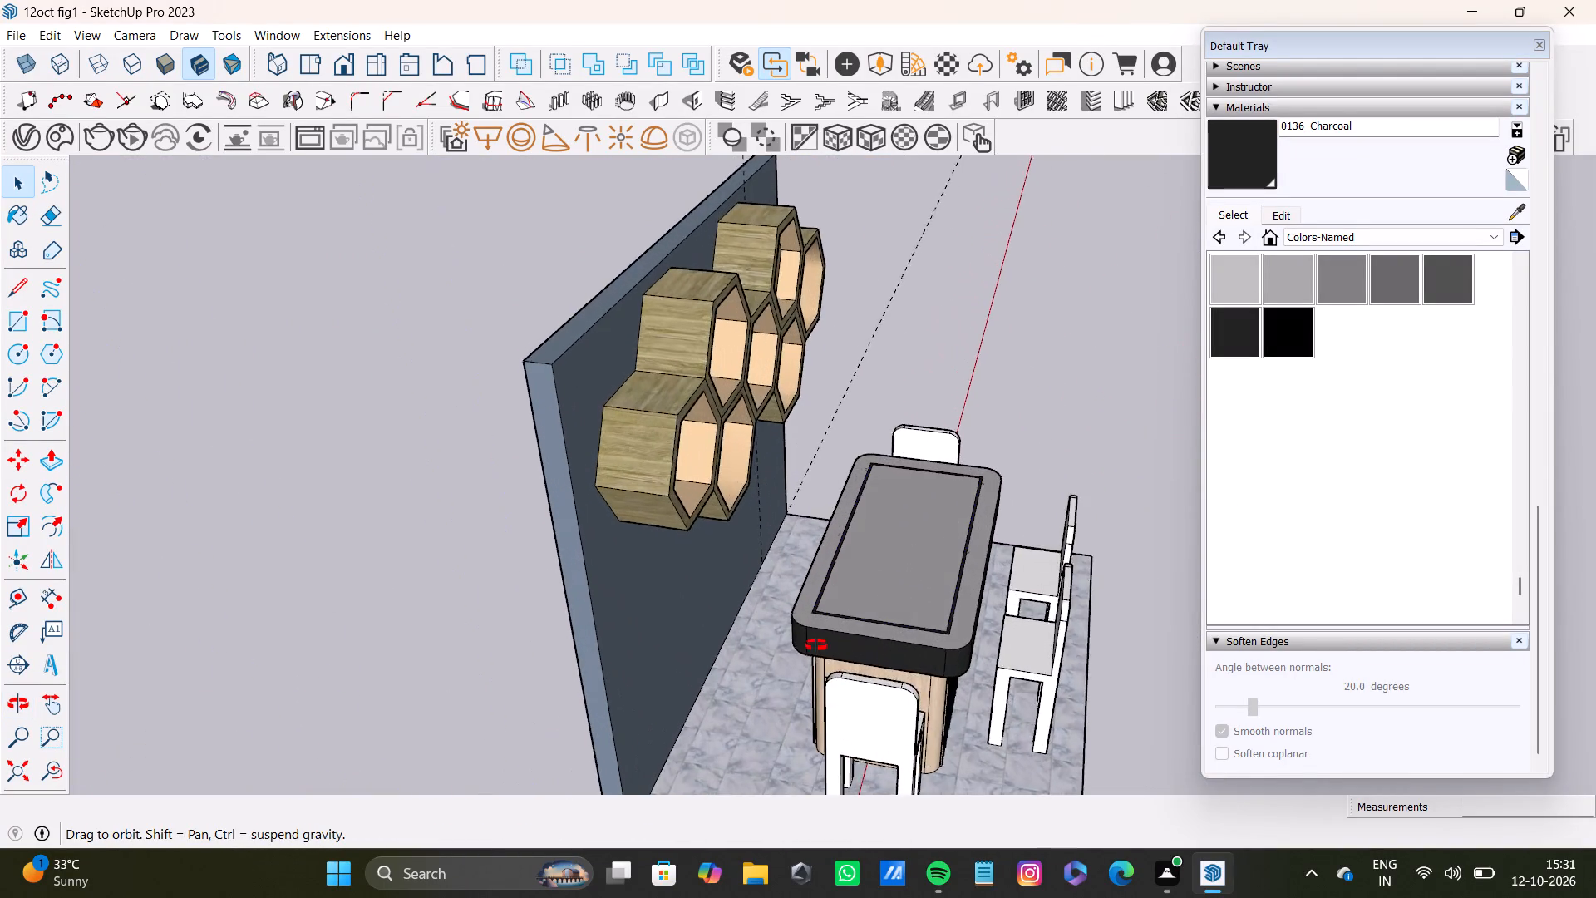
pyautogui.moveTo(816, 645); pyautogui.dragTo(450, 430, button='middle')
pyautogui.scroll(4, 657, 517)
pyautogui.moveTo(739, 550); pyautogui.dragTo(410, 546, button='middle')
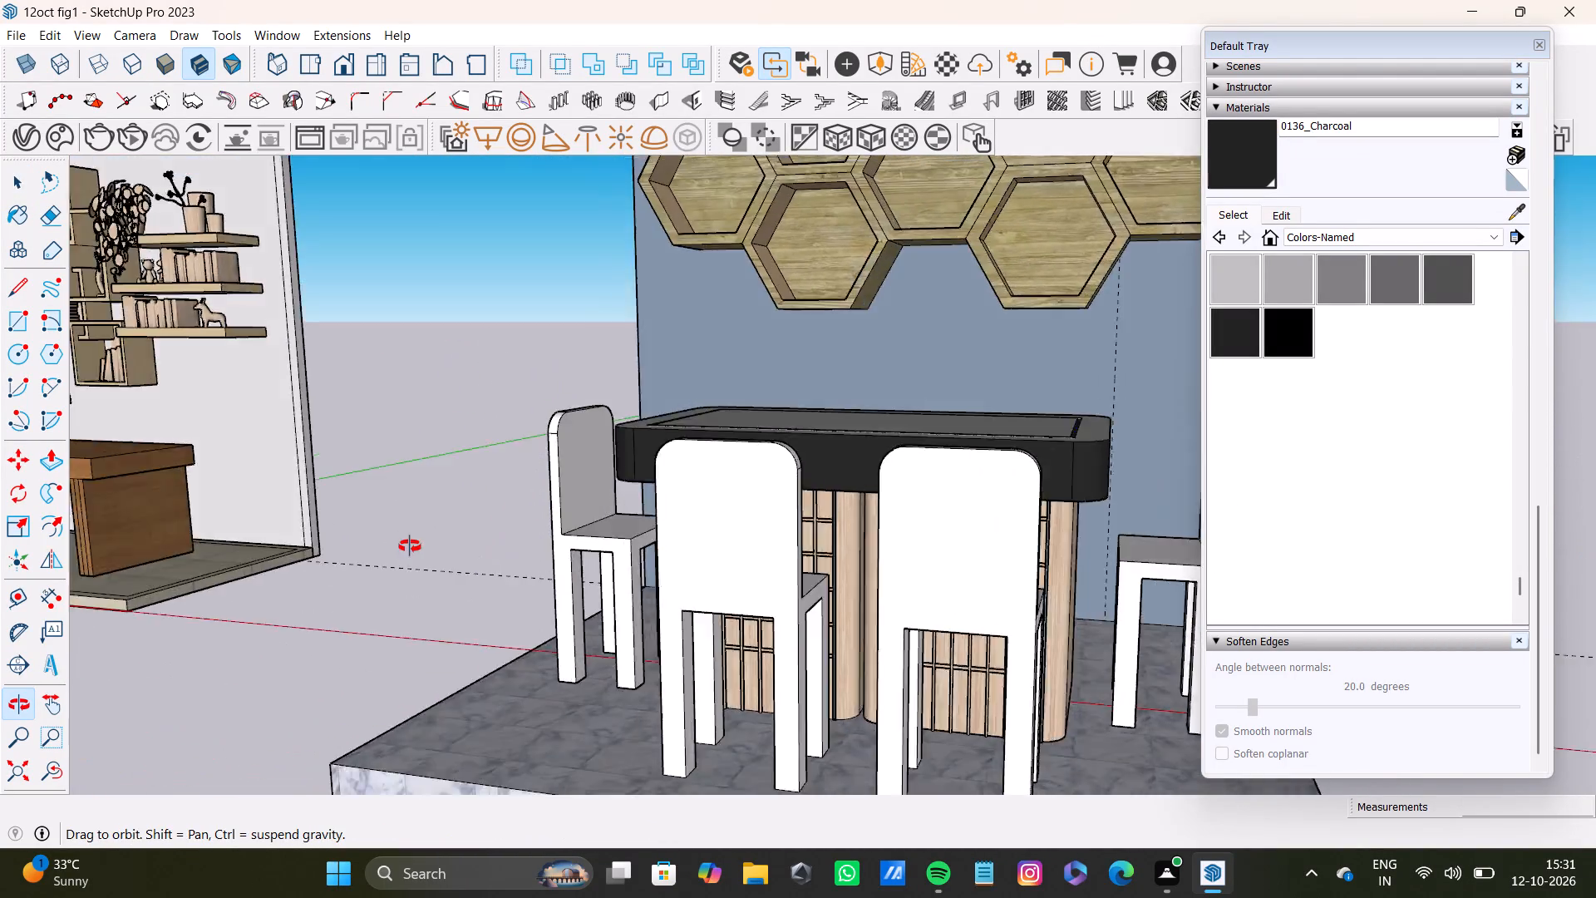
pyautogui.moveTo(410, 546); pyautogui.dragTo(518, 598, button='middle')
pyautogui.press('space')
pyautogui.scroll(7, 534, 587)
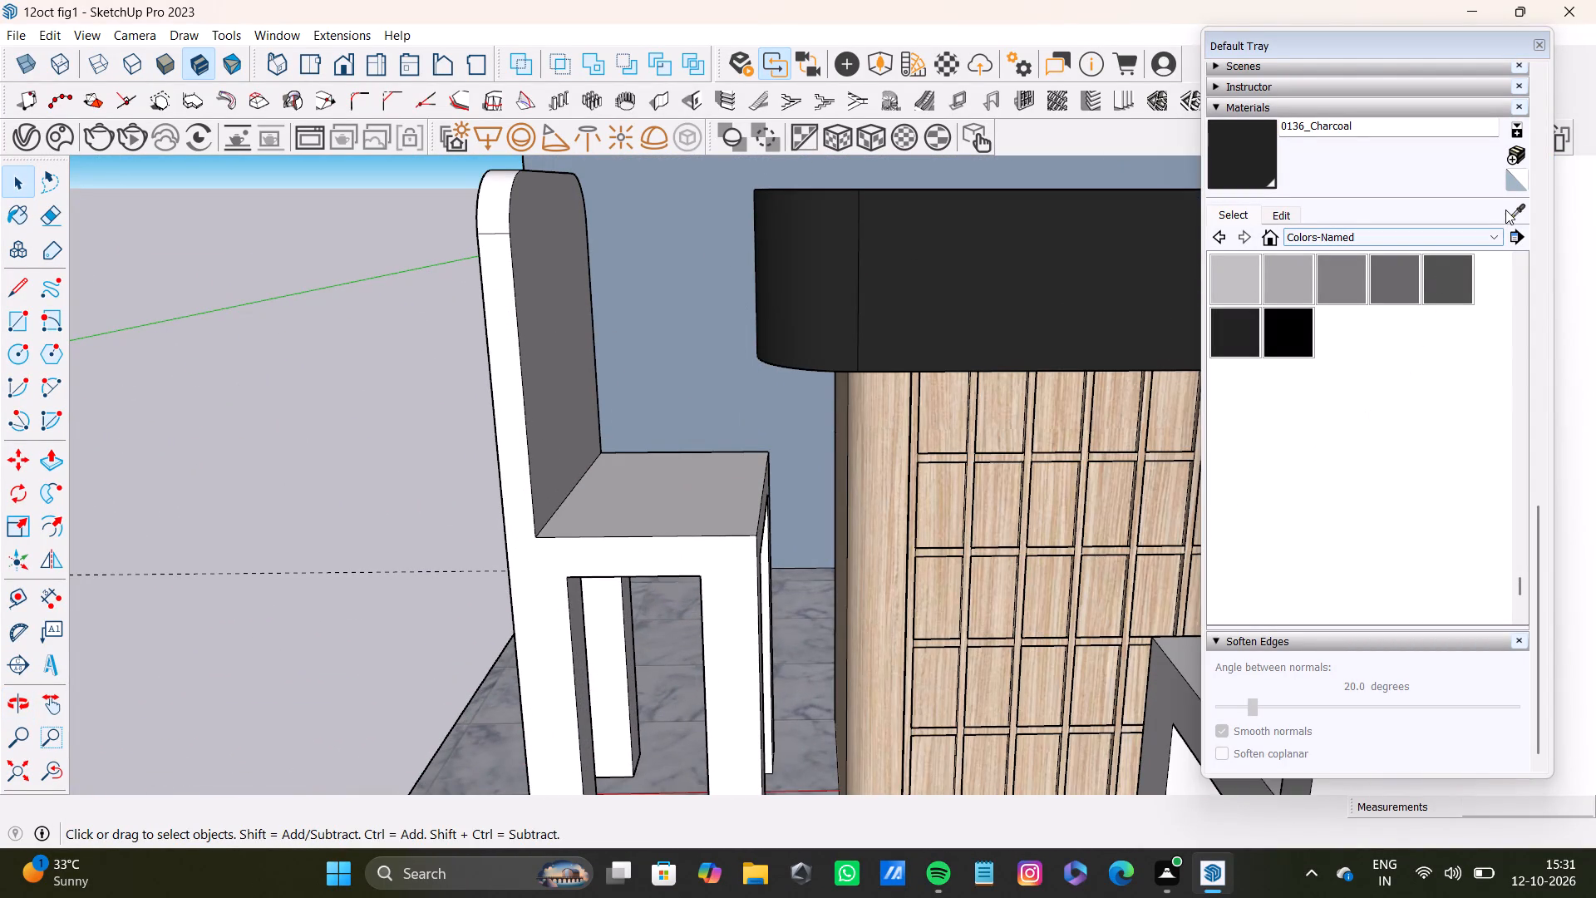
pyautogui.keyDown('shift'); pyautogui.click(1510, 210); pyautogui.keyUp('shift')
pyautogui.keyDown('shift'); pyautogui.click(1007, 420); pyautogui.keyUp('shift')
pyautogui.press('space')
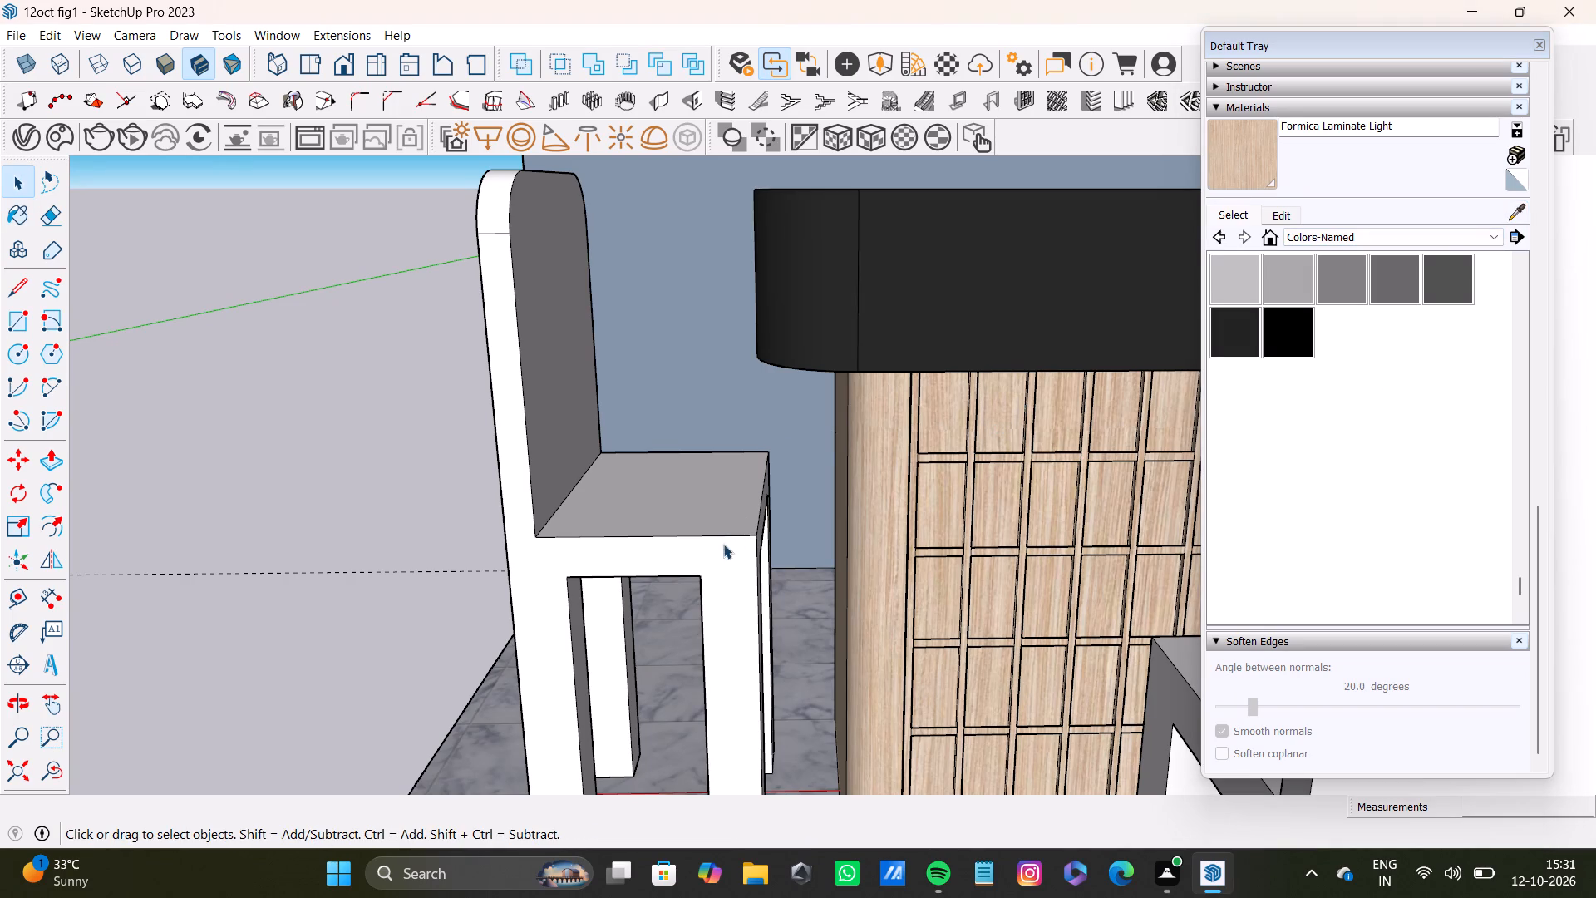
# Select the side, seat, backrest and rounded-edge faces of the chair at the shelf-side end of the counter.
pyautogui.keyDown('shift'); pyautogui.doubleClick(731, 579); pyautogui.keyUp('shift')
pyautogui.keyDown('shift'); pyautogui.doubleClick(686, 516); pyautogui.keyUp('shift')
pyautogui.keyDown('shift'); pyautogui.doubleClick(555, 372); pyautogui.keyUp('shift')
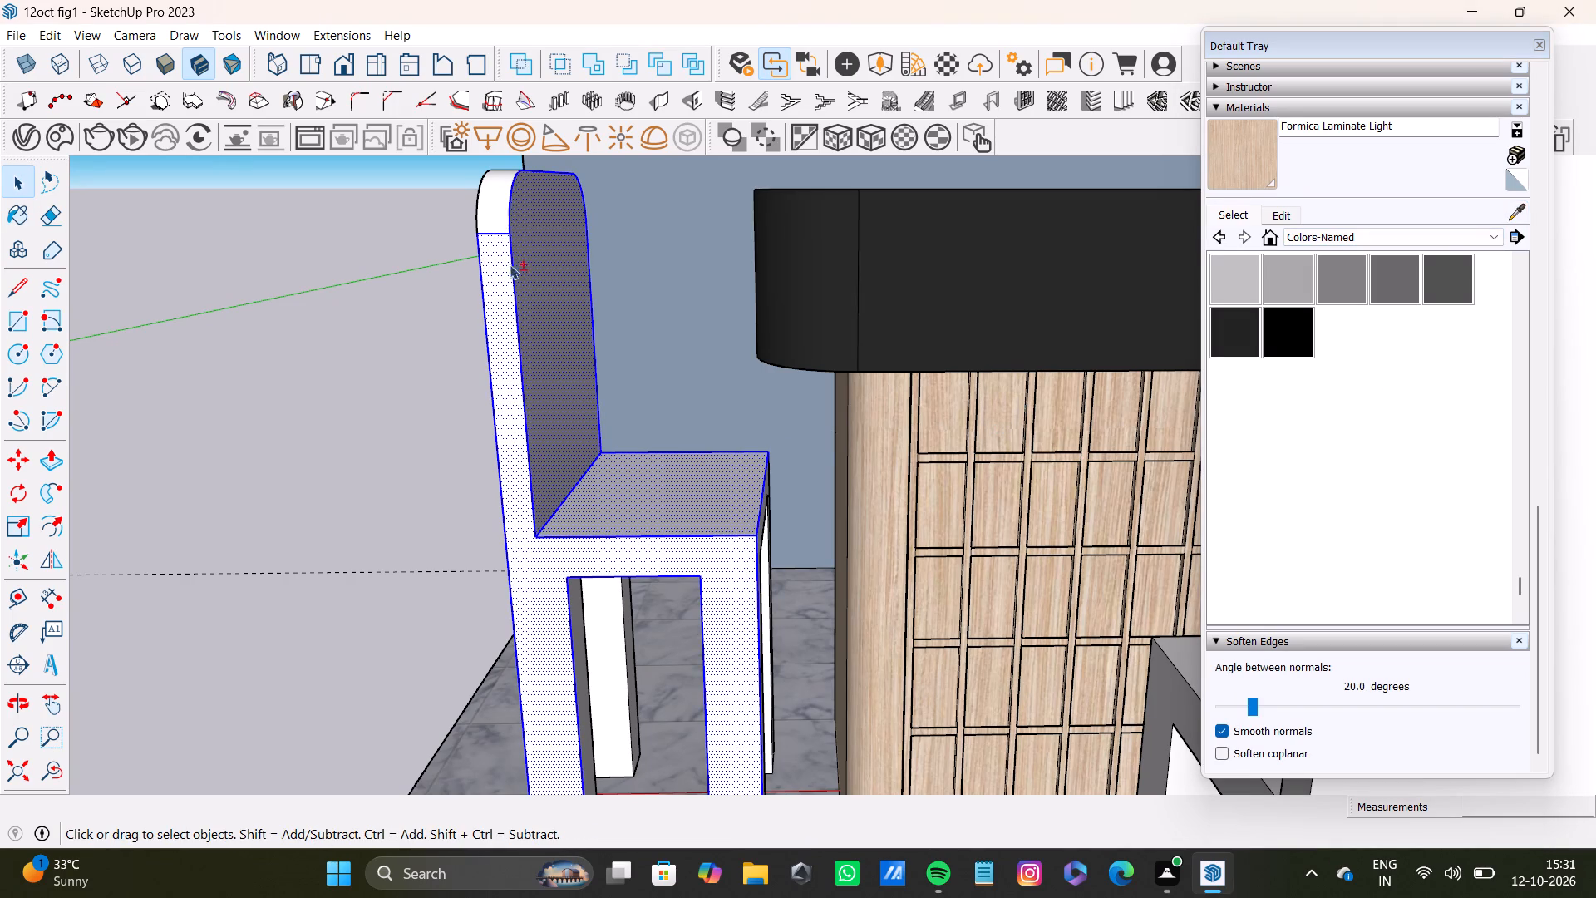
pyautogui.keyDown('shift'); pyautogui.doubleClick(496, 208); pyautogui.keyUp('shift')
pyautogui.scroll(-2, 534, 476)
pyautogui.moveTo(539, 494); pyautogui.dragTo(868, 496, button='middle')
pyautogui.keyDown('shift'); pyautogui.scroll(2, 625, 482); pyautogui.keyUp('shift')
pyautogui.keyDown('shift'); pyautogui.doubleClick(693, 474); pyautogui.keyUp('shift')
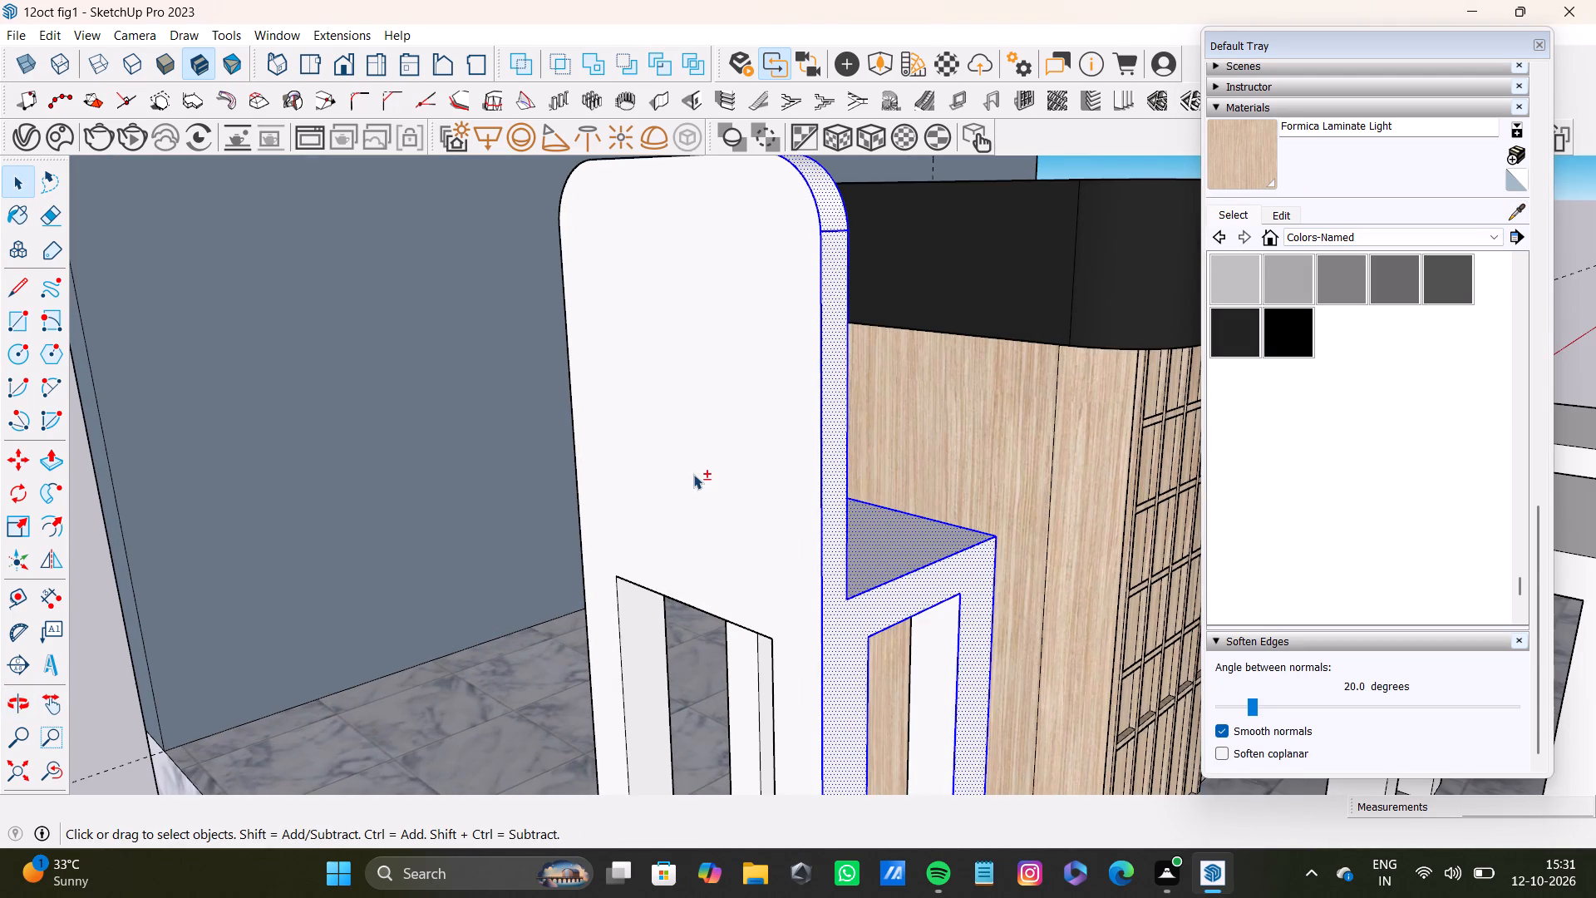
# Add the leg faces and the opposite side of the same end chair to the selection.
pyautogui.keyDown('shift'); pyautogui.scroll(-3, 799, 677); pyautogui.keyUp('shift')
pyautogui.keyDown('shift'); pyautogui.moveTo(790, 681); pyautogui.dragTo(659, 417, button='middle'); pyautogui.keyUp('shift')
pyautogui.keyDown('shift'); pyautogui.scroll(4, 599, 476); pyautogui.keyUp('shift')
pyautogui.keyDown('shift'); pyautogui.doubleClick(576, 491); pyautogui.keyUp('shift')
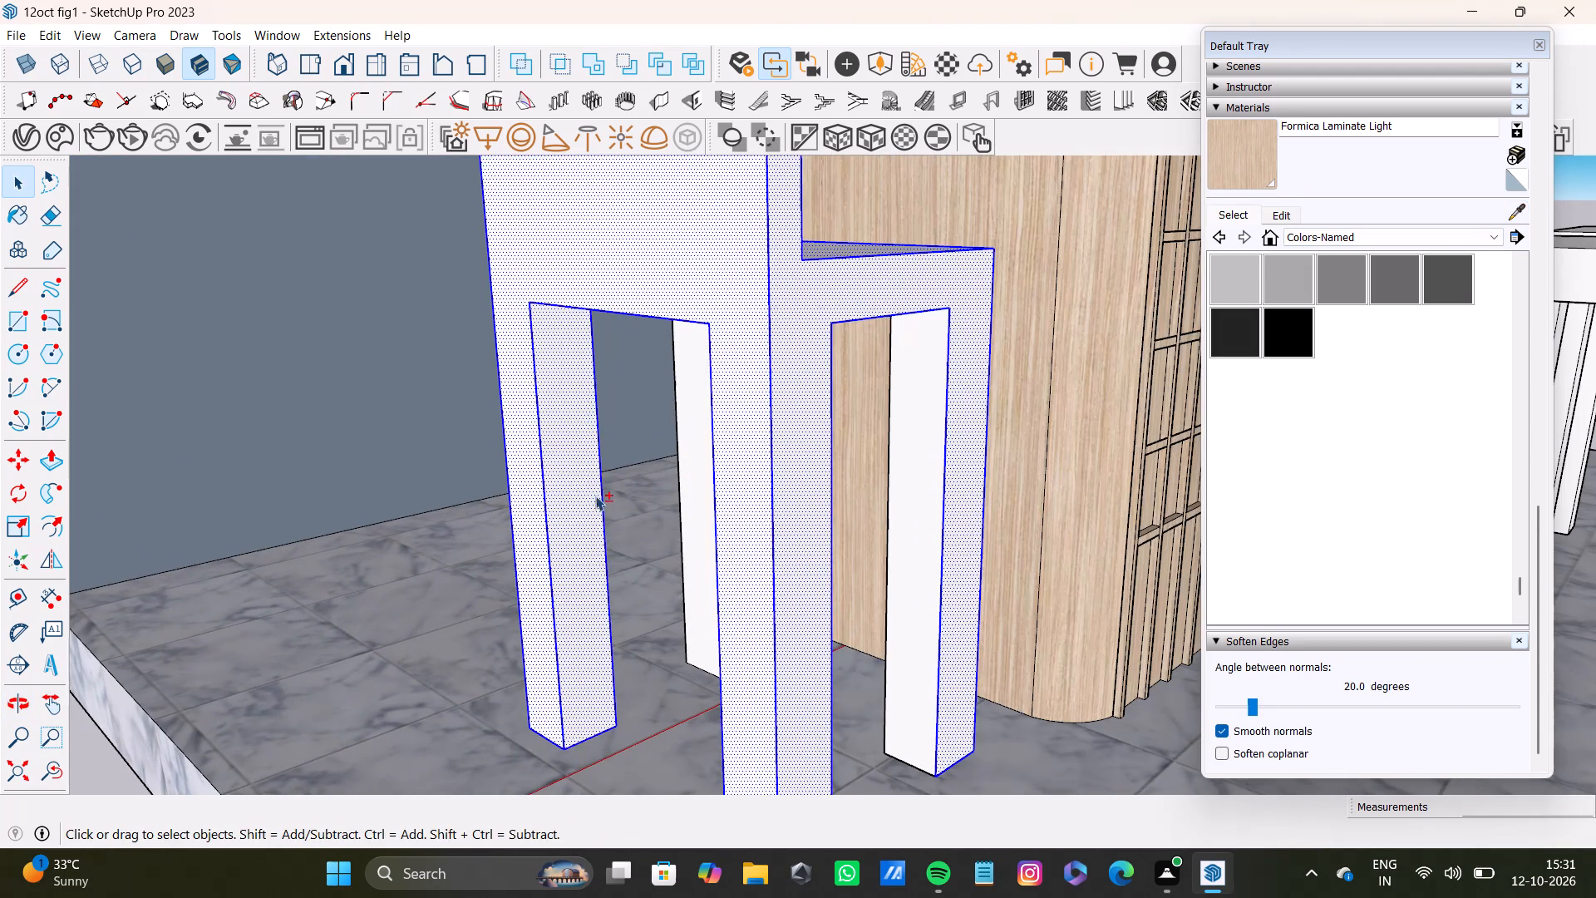
pyautogui.keyDown('shift'); pyautogui.moveTo(758, 540); pyautogui.dragTo(826, 540, button='middle'); pyautogui.keyUp('shift')
pyautogui.keyDown('shift'); pyautogui.doubleClick(752, 524); pyautogui.keyUp('shift')
pyautogui.moveTo(769, 543); pyautogui.dragTo(1096, 575, button='middle')
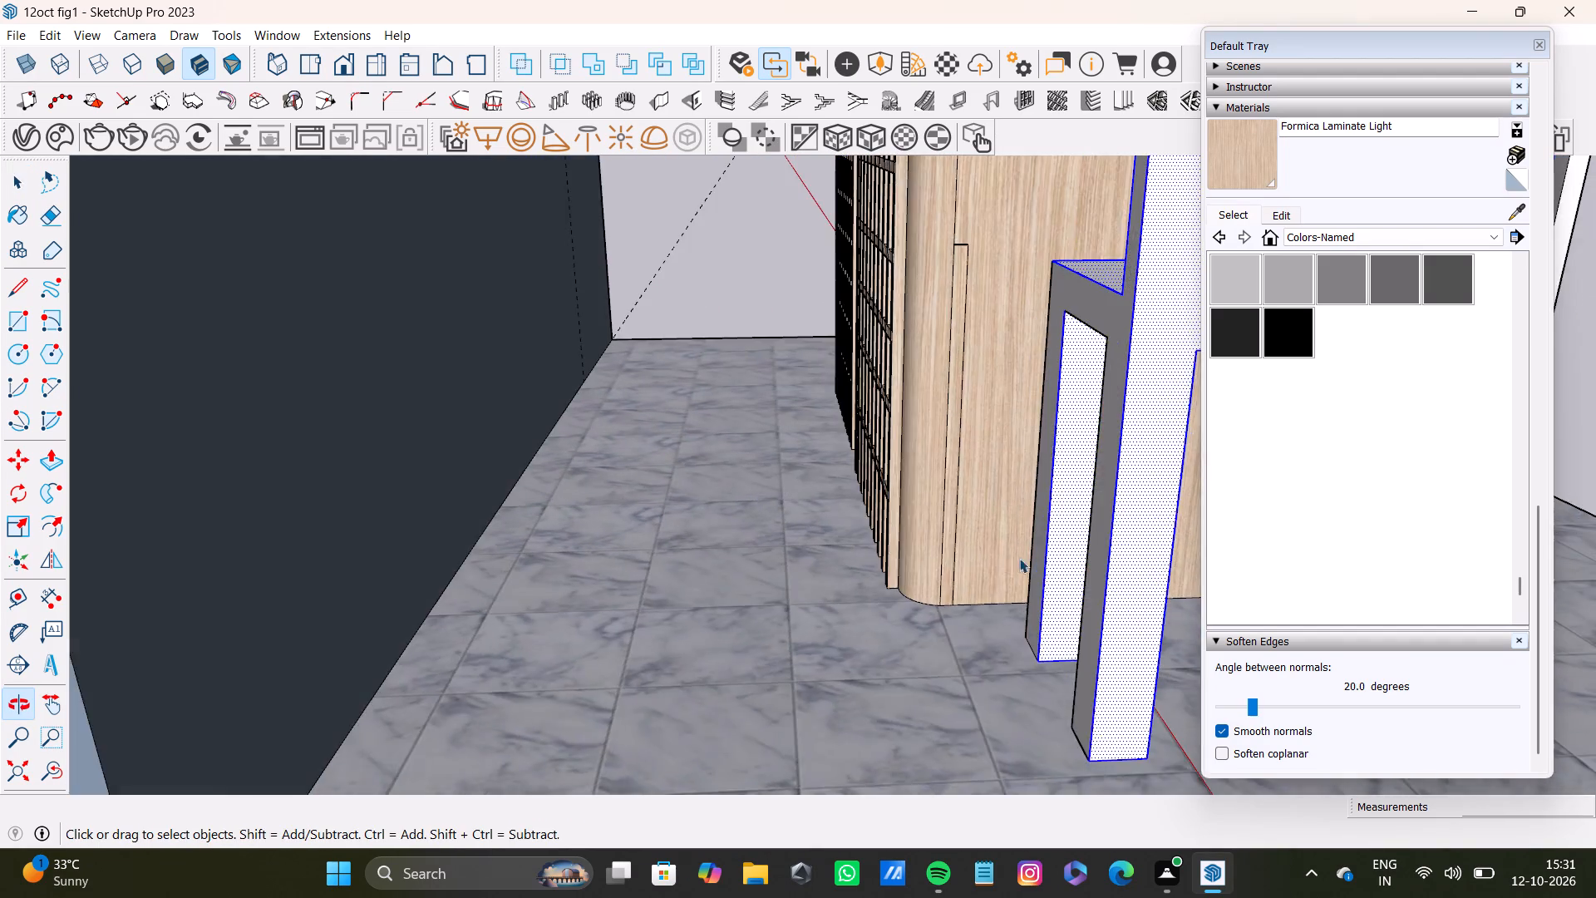
pyautogui.keyDown('shift'); pyautogui.scroll(4, 1007, 531); pyautogui.keyUp('shift')
pyautogui.keyDown('shift'); pyautogui.click(1070, 473); pyautogui.keyUp('shift')
pyautogui.keyDown('shift'); pyautogui.scroll(-8, 1063, 499); pyautogui.keyUp('shift')
pyautogui.keyDown('shift'); pyautogui.moveTo(1079, 554); pyautogui.dragTo(796, 573, button='middle'); pyautogui.keyUp('shift')
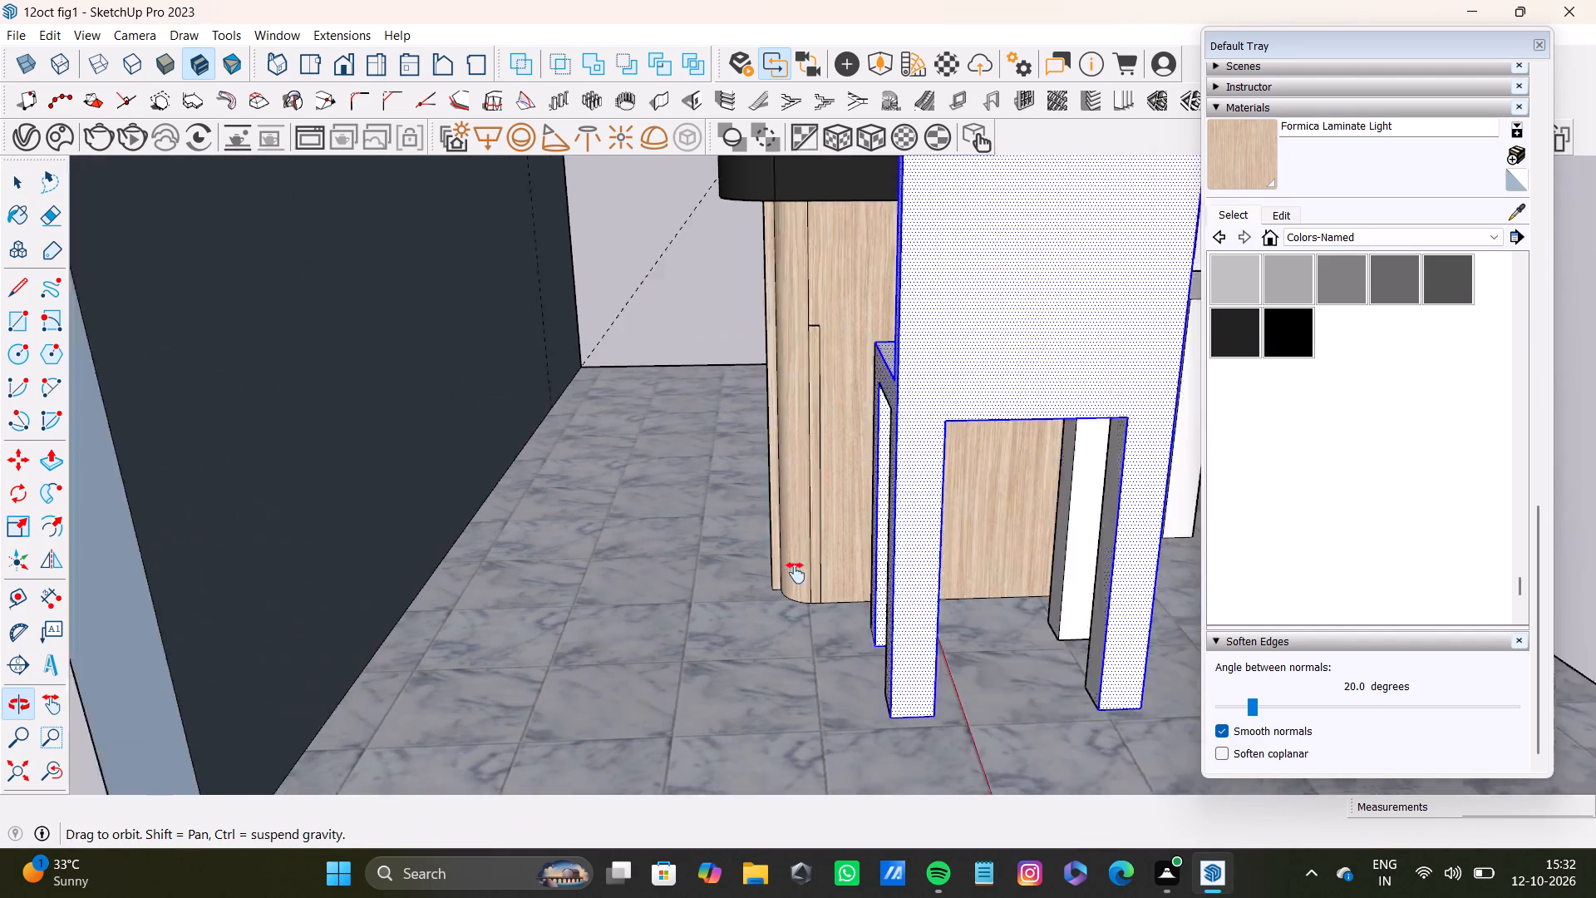
pyautogui.keyDown('shift'); pyautogui.moveTo(796, 573); pyautogui.dragTo(427, 607, button='middle'); pyautogui.keyUp('shift')
pyautogui.scroll(-1, 426, 608)
pyautogui.scroll(3, 591, 583)
pyautogui.keyDown('shift'); pyautogui.moveTo(633, 562); pyautogui.dragTo(412, 582, button='middle'); pyautogui.keyUp('shift')
pyautogui.keyDown('shift'); pyautogui.scroll(4, 446, 549); pyautogui.keyUp('shift')
pyautogui.keyDown('shift'); pyautogui.doubleClick(418, 482); pyautogui.keyUp('shift')
pyautogui.keyDown('shift'); pyautogui.doubleClick(462, 544); pyautogui.keyUp('shift')
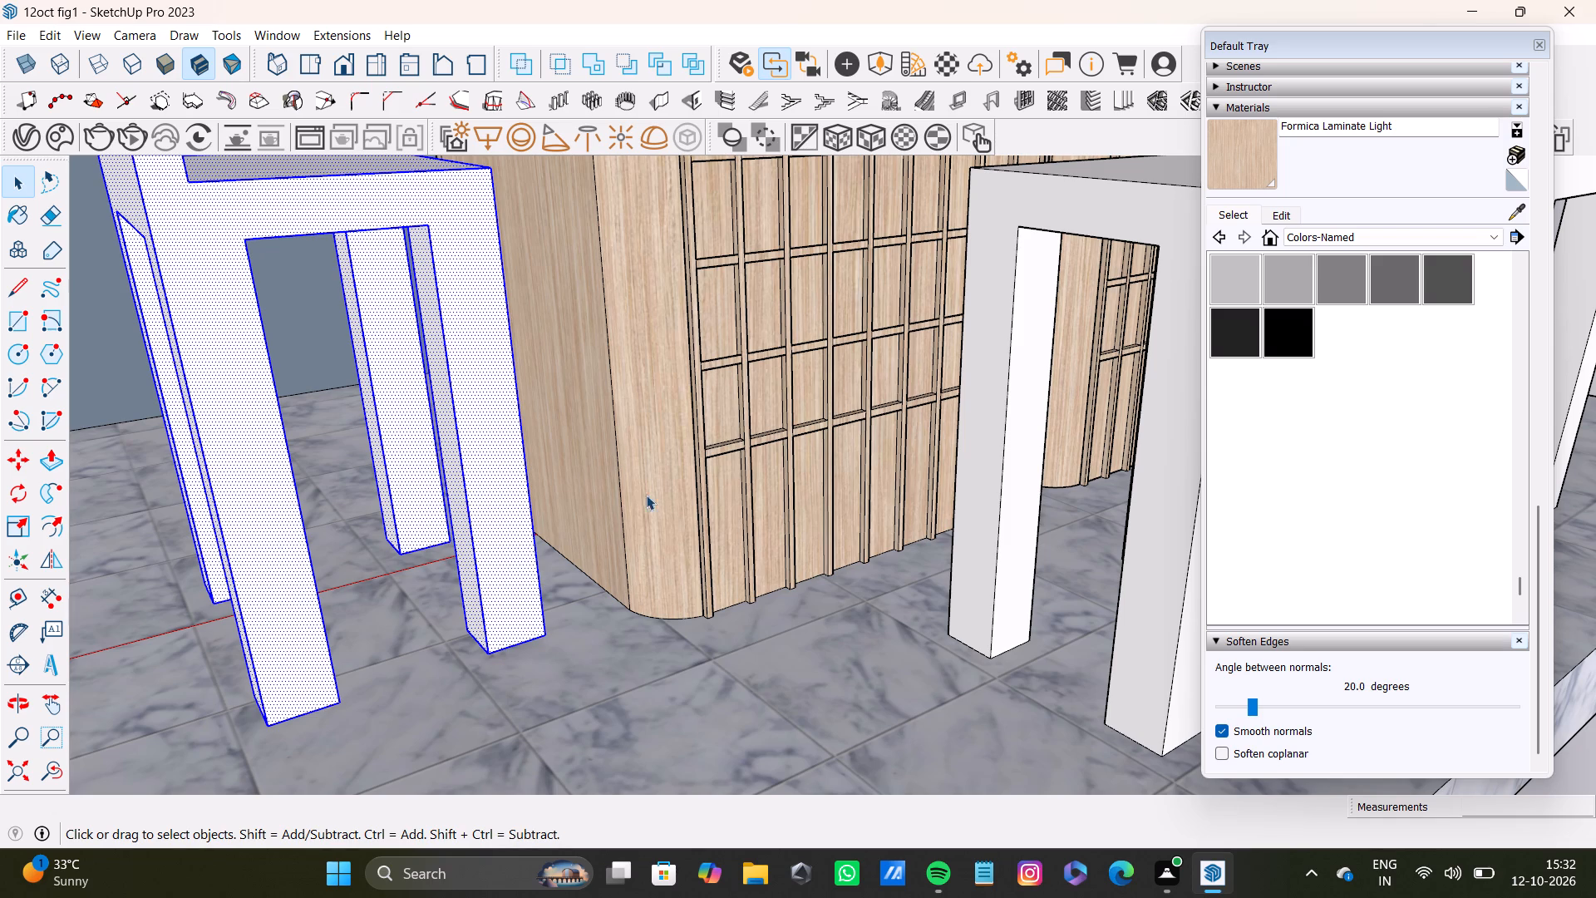
# Add the backrest, side, seat and top-edge faces of the nearest front chair to the selection.
pyautogui.scroll(-14, 584, 462)
pyautogui.moveTo(500, 457); pyautogui.dragTo(508, 645, button='middle')
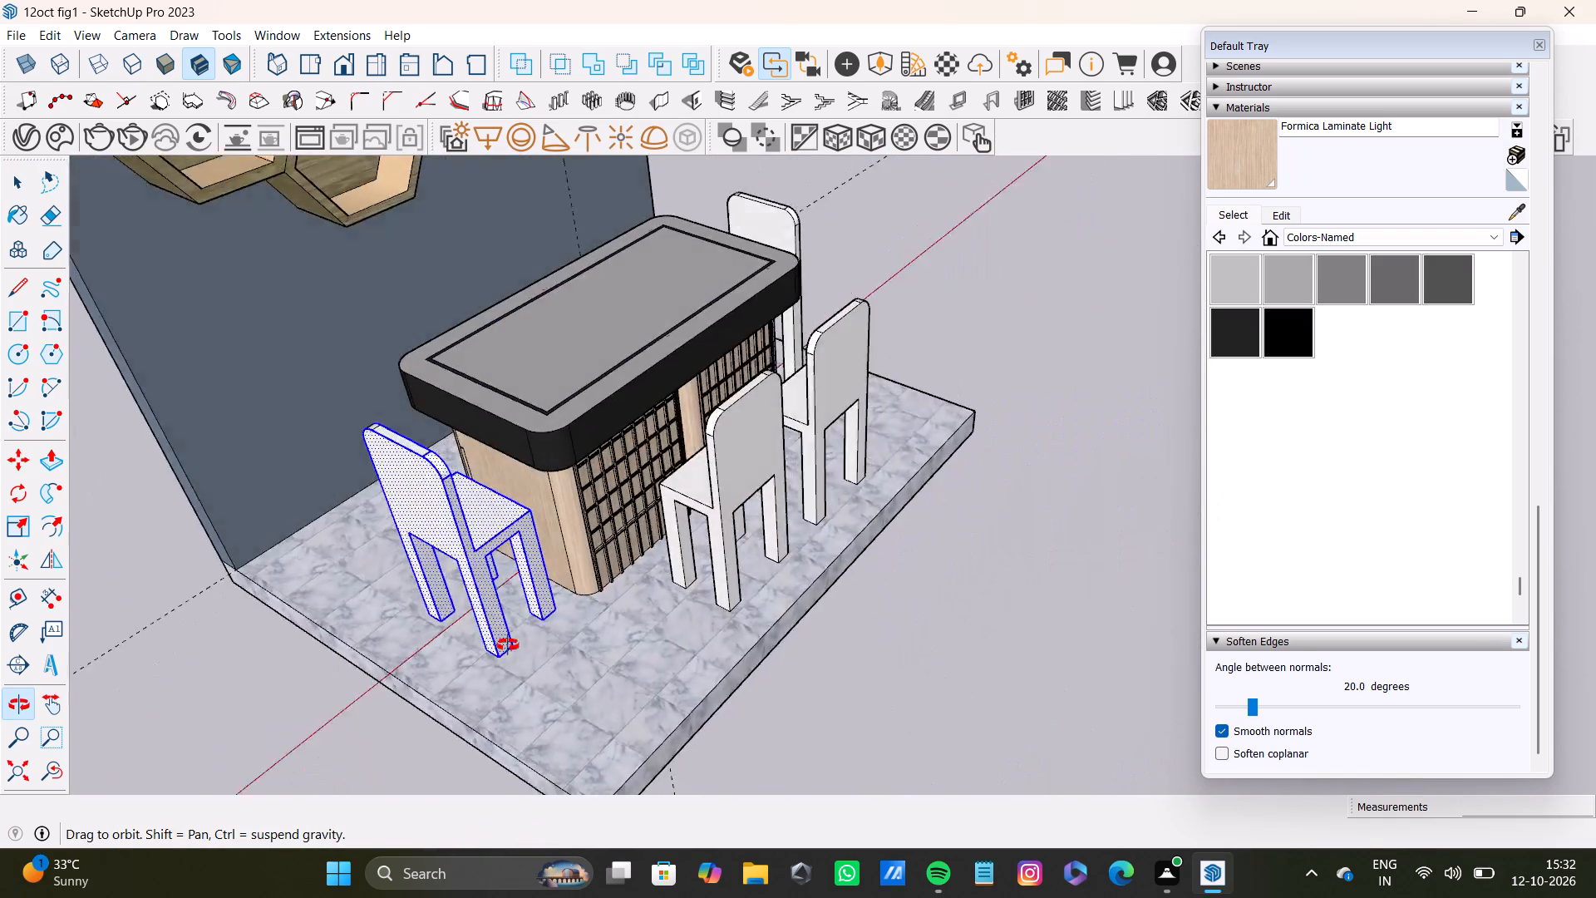
pyautogui.moveTo(508, 645); pyautogui.dragTo(487, 647, button='middle')
pyautogui.scroll(13, 728, 476)
pyautogui.keyDown('shift'); pyautogui.doubleClick(612, 510); pyautogui.keyUp('shift')
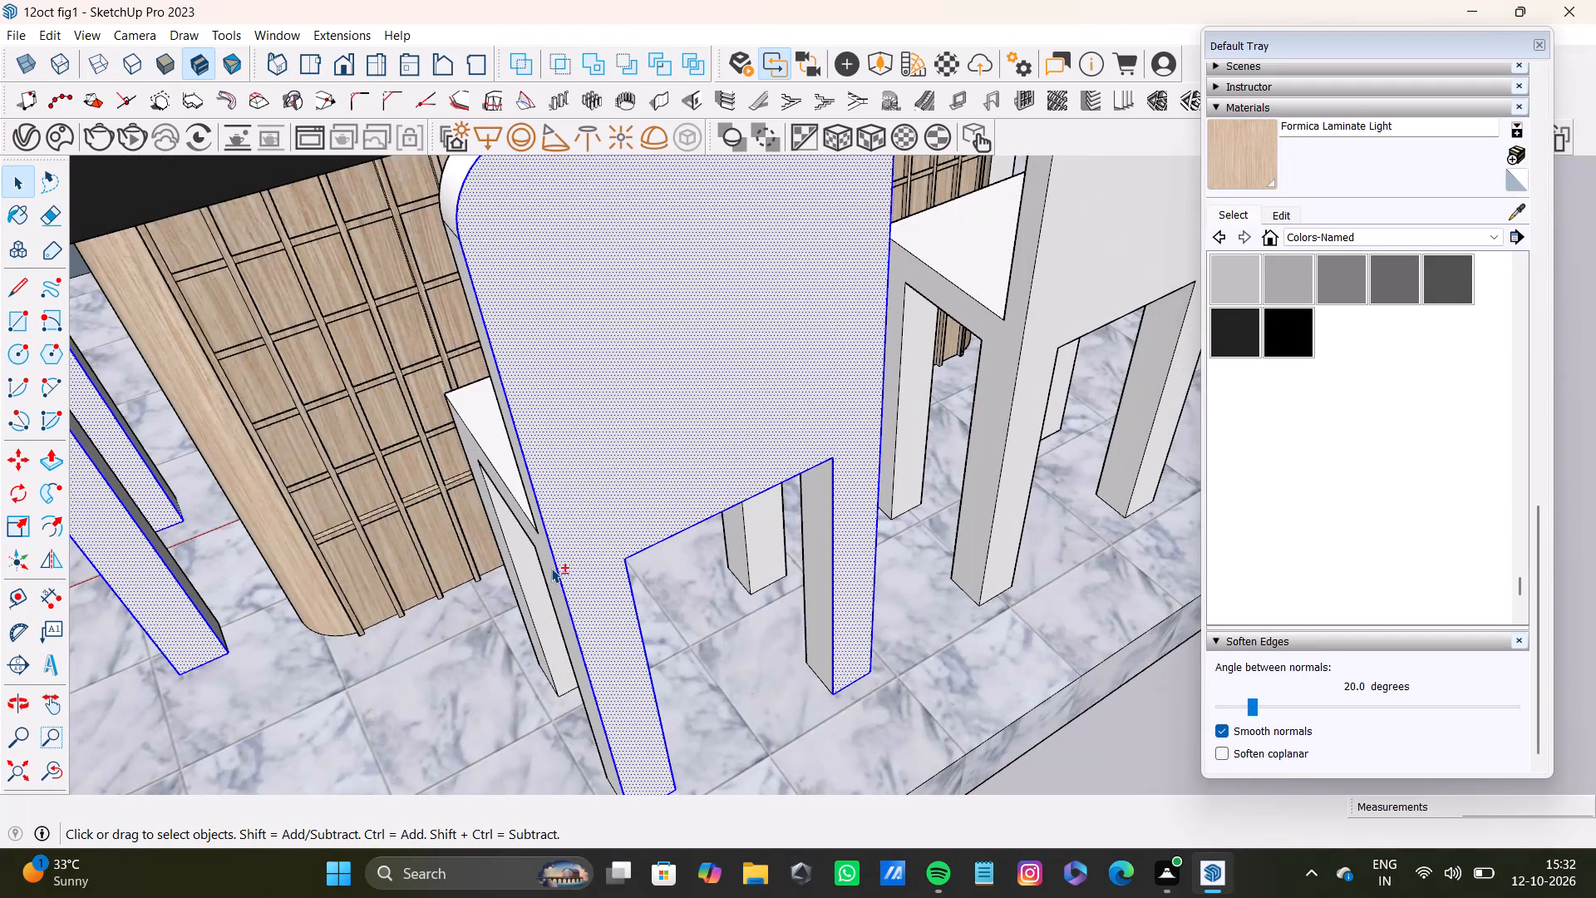
pyautogui.keyDown('shift'); pyautogui.doubleClick(550, 568); pyautogui.keyUp('shift')
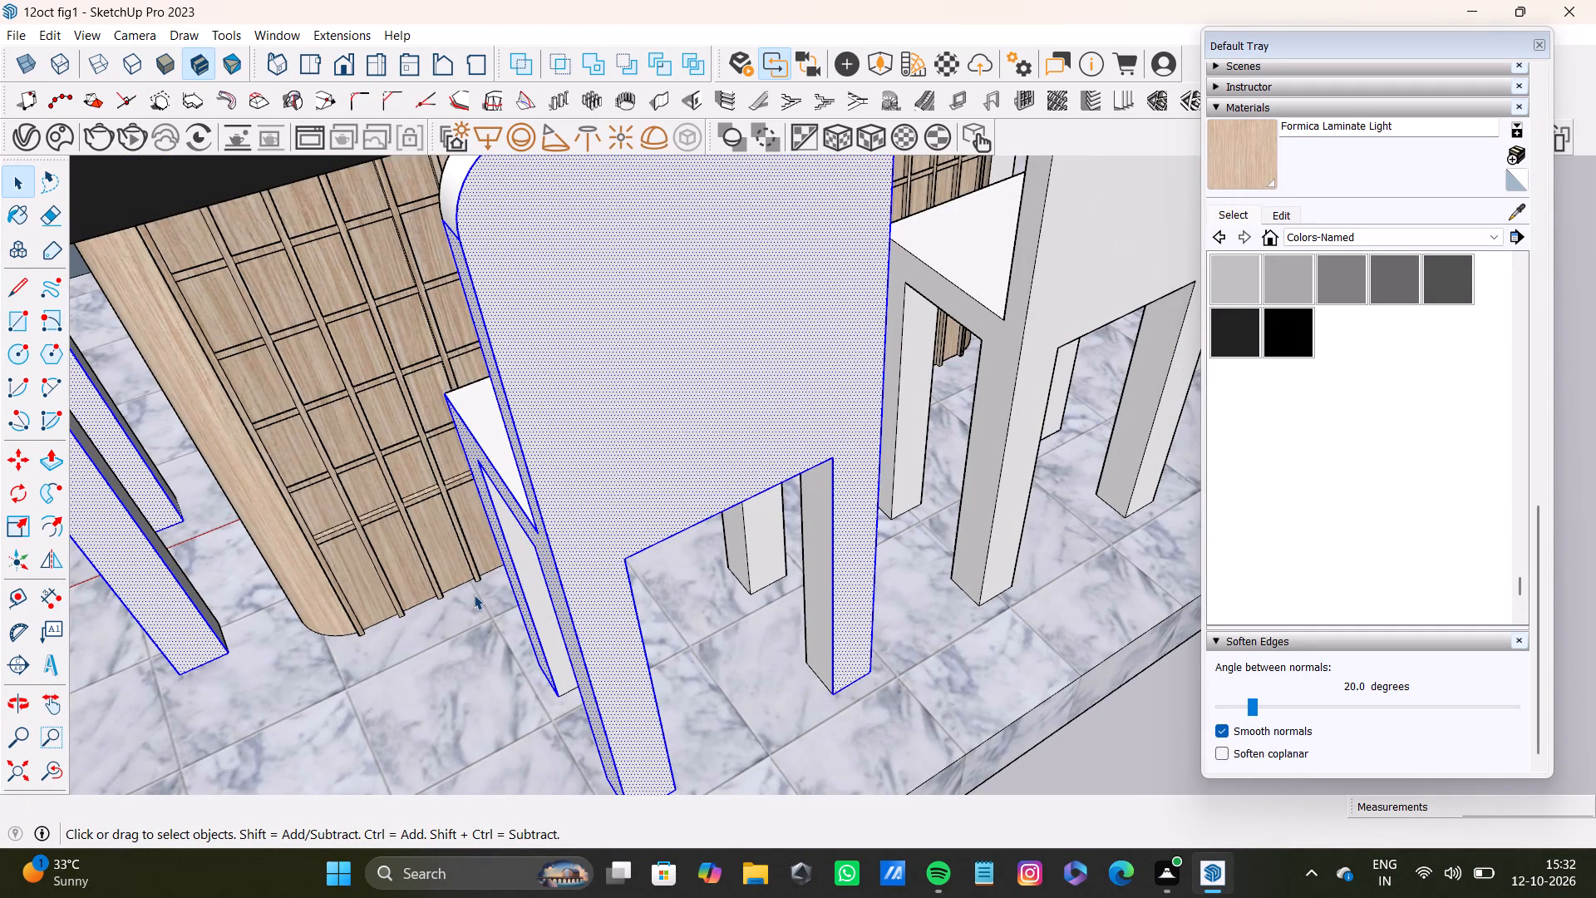
pyautogui.scroll(-8, 855, 402)
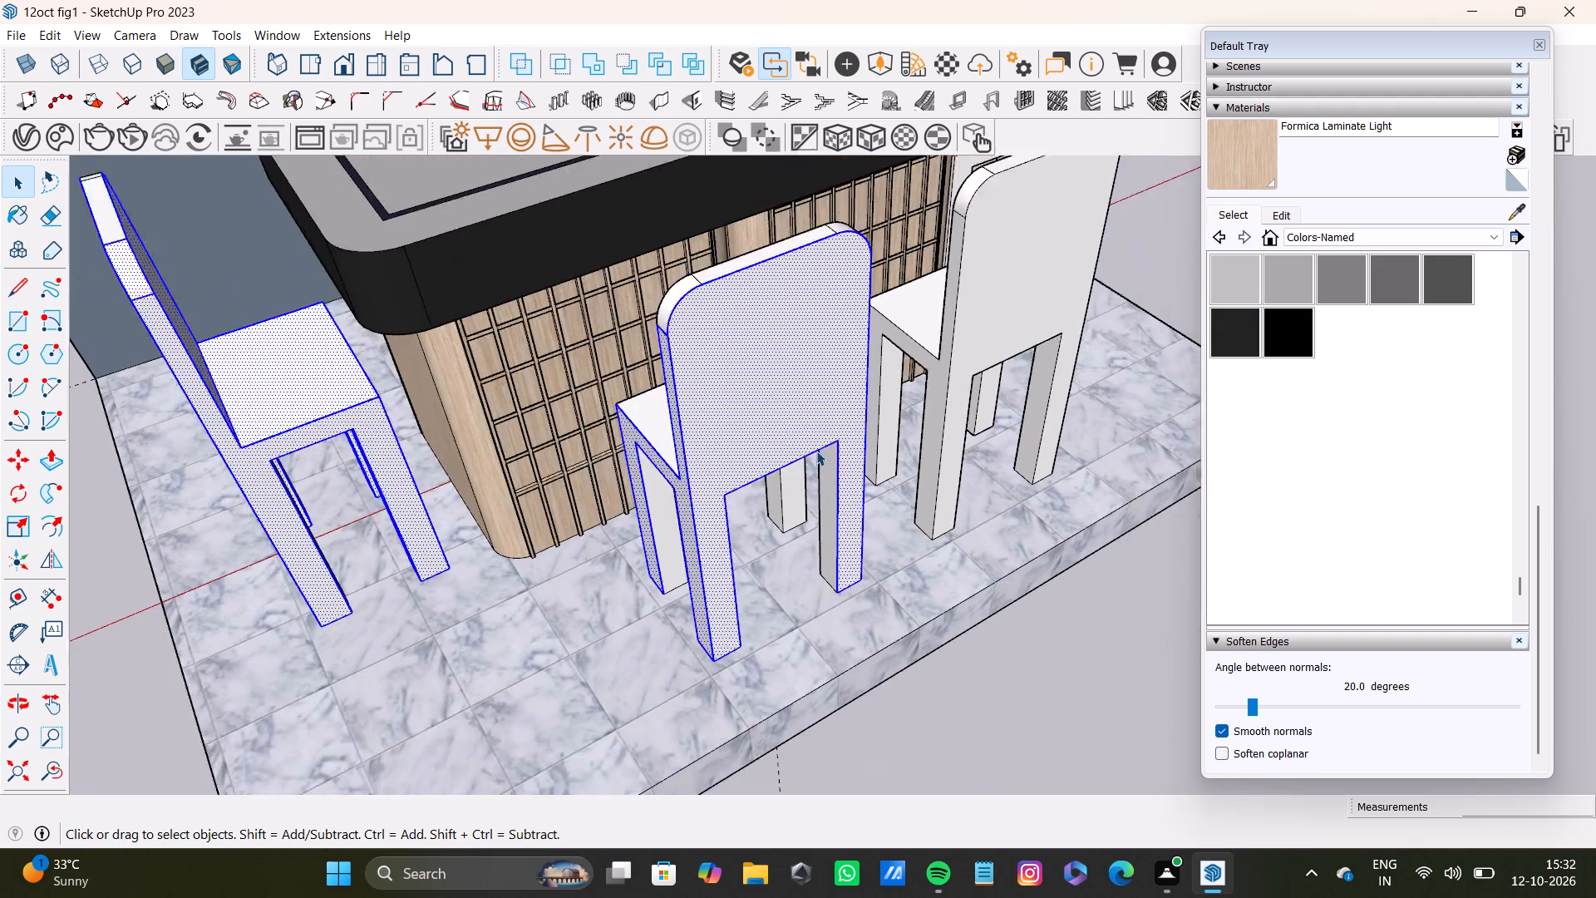
pyautogui.moveTo(825, 458); pyautogui.dragTo(1098, 531, button='middle')
pyautogui.scroll(-1, 1098, 534)
pyautogui.keyDown('shift'); pyautogui.scroll(3, 832, 523); pyautogui.keyUp('shift')
pyautogui.keyDown('shift'); pyautogui.click(847, 508); pyautogui.keyUp('shift')
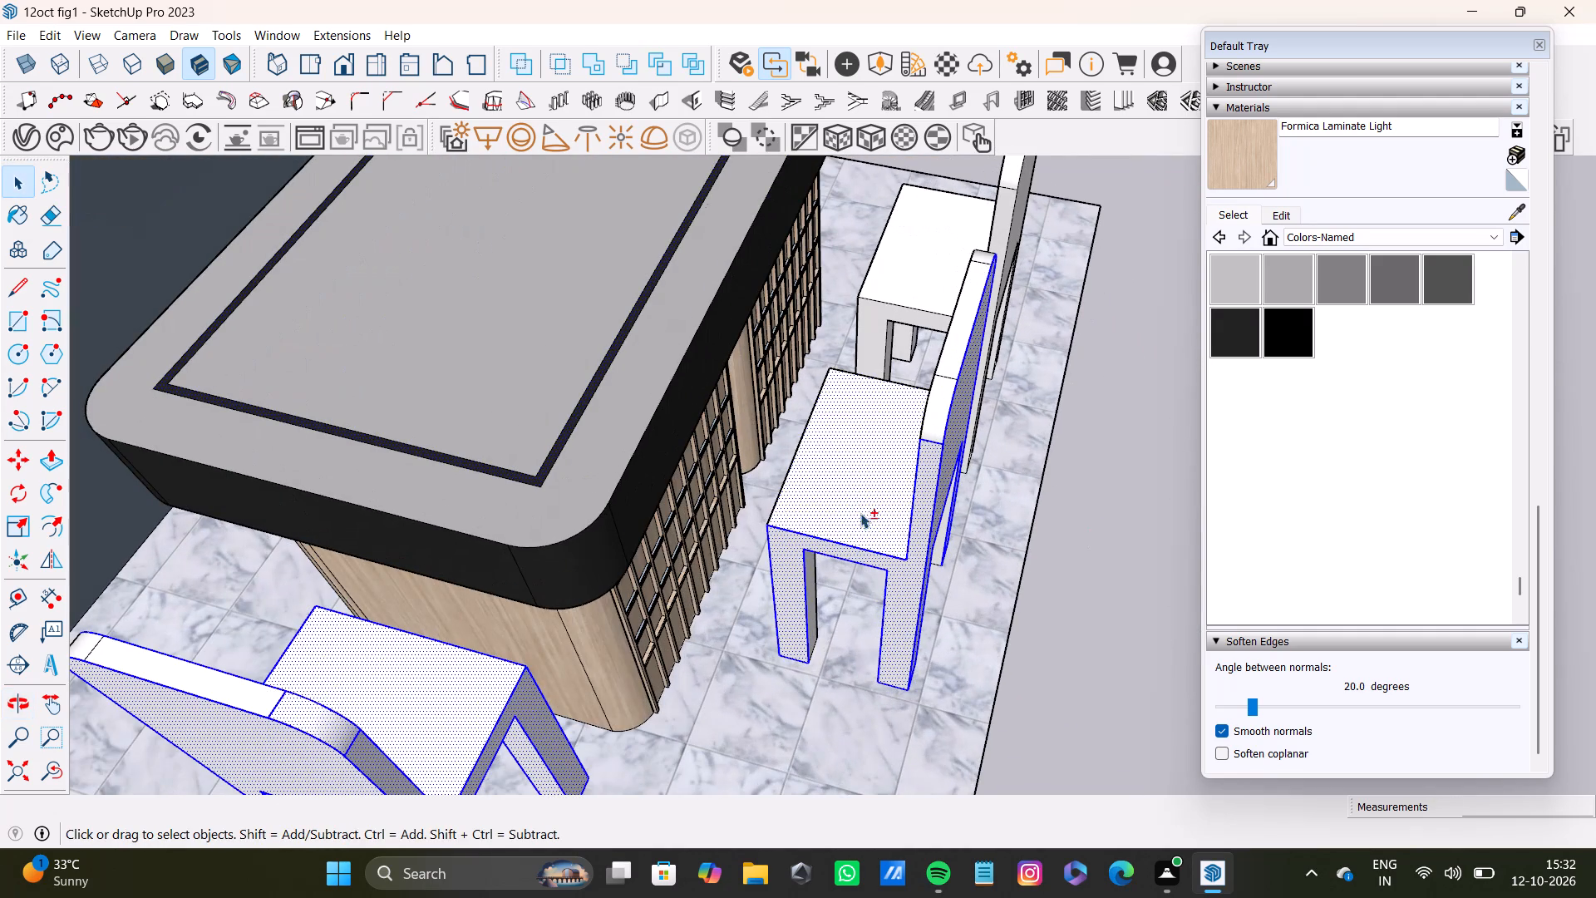
pyautogui.keyDown('shift'); pyautogui.click(930, 422); pyautogui.keyUp('shift')
pyautogui.keyDown('shift'); pyautogui.click(950, 353); pyautogui.keyUp('shift')
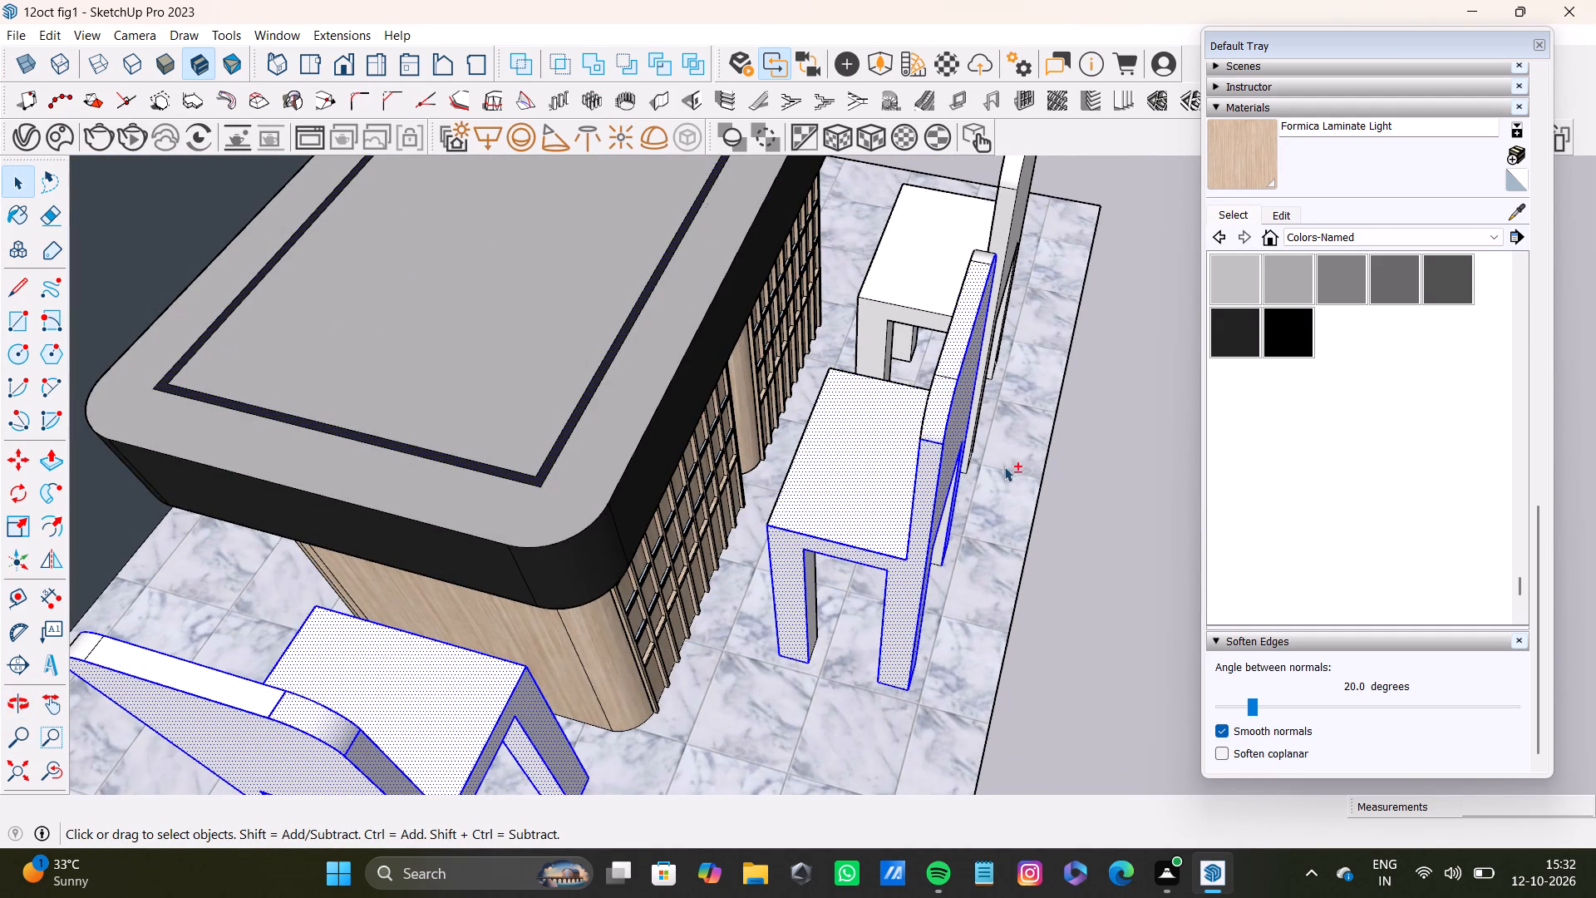
# Add the nearest front chair's opposite side faces and inner leg faces to the selection.
pyautogui.keyDown('shift'); pyautogui.moveTo(1027, 434); pyautogui.dragTo(567, 548, button='middle'); pyautogui.keyUp('shift')
pyautogui.scroll(7, 837, 534)
pyautogui.keyDown('shift'); pyautogui.click(909, 425); pyautogui.keyUp('shift')
pyautogui.moveTo(987, 442); pyautogui.dragTo(551, 466, button='middle')
pyautogui.scroll(4, 813, 535)
pyautogui.keyDown('shift'); pyautogui.click(614, 589); pyautogui.keyUp('shift')
pyautogui.keyDown('shift'); pyautogui.scroll(-4, 633, 562); pyautogui.keyUp('shift')
pyautogui.keyDown('shift'); pyautogui.moveTo(858, 596); pyautogui.dragTo(885, 559, button='middle'); pyautogui.keyUp('shift')
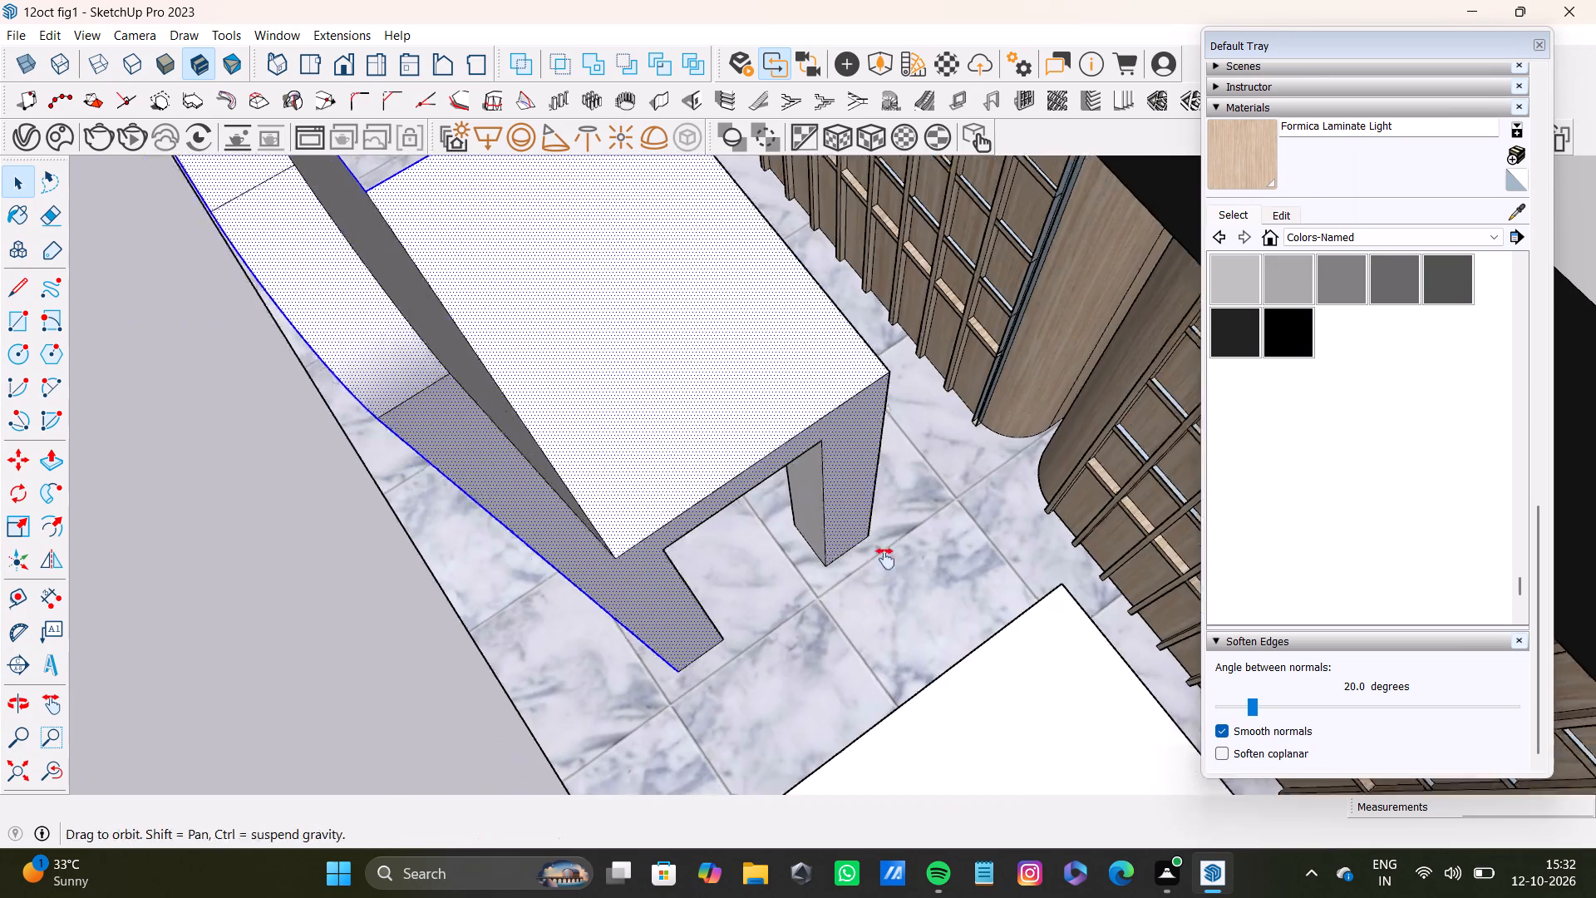
pyautogui.keyDown('shift'); pyautogui.moveTo(885, 559); pyautogui.dragTo(834, 461, button='middle'); pyautogui.keyUp('shift')
pyautogui.keyDown('shift'); pyautogui.moveTo(708, 638); pyautogui.dragTo(727, 452, button='middle'); pyautogui.keyUp('shift')
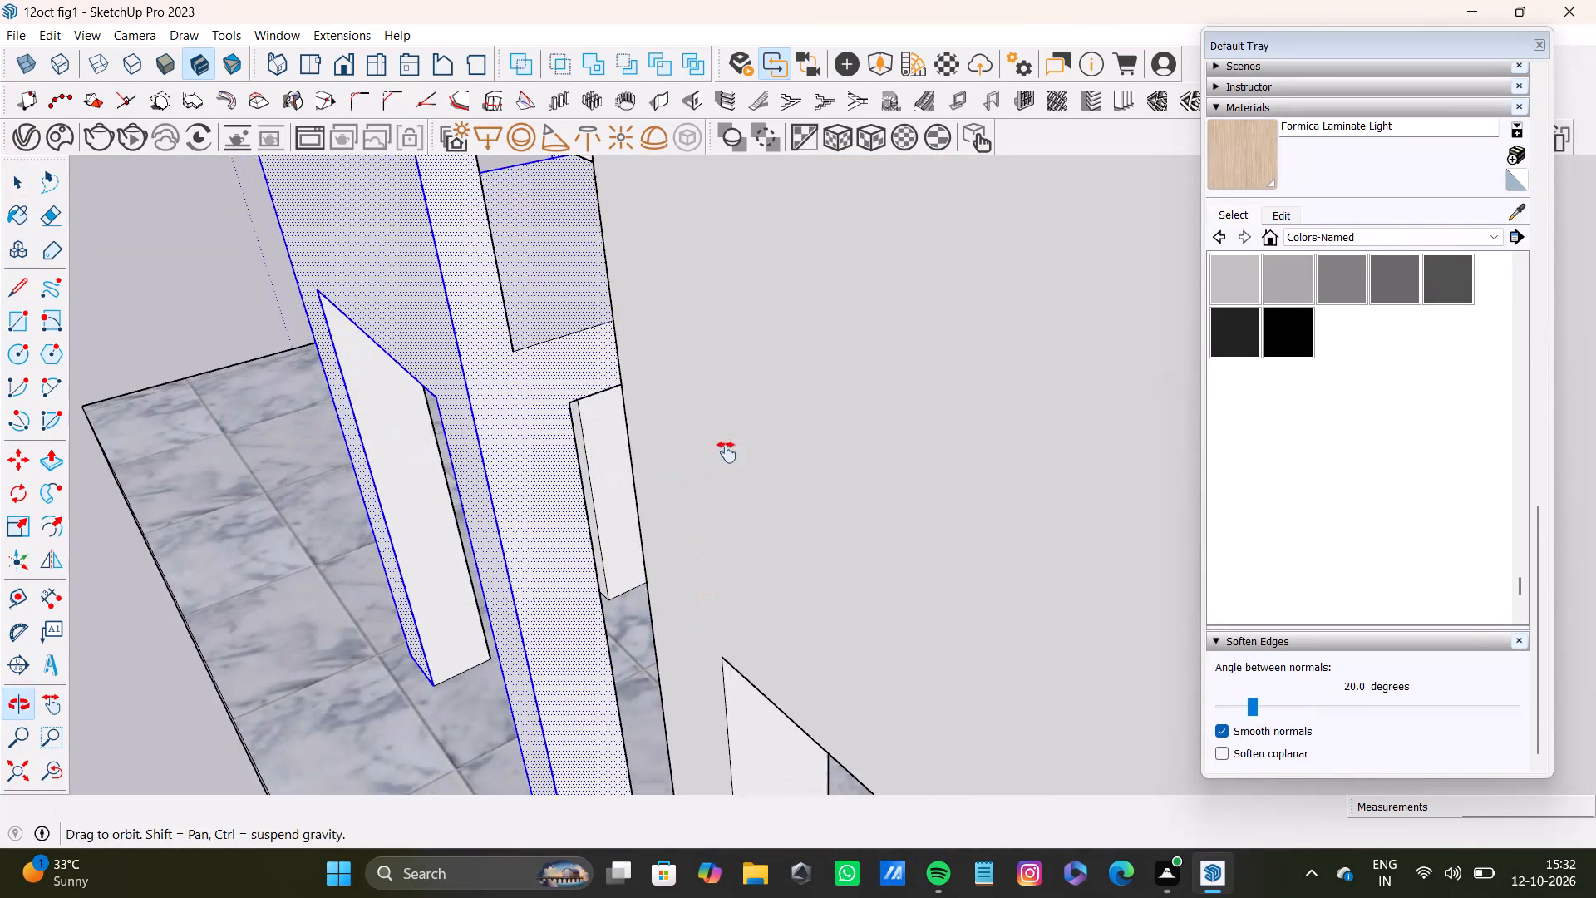
pyautogui.keyDown('shift'); pyautogui.moveTo(727, 452); pyautogui.dragTo(924, 377, button='middle'); pyautogui.keyUp('shift')
pyautogui.keyDown('shift'); pyautogui.doubleClick(643, 533); pyautogui.keyUp('shift')
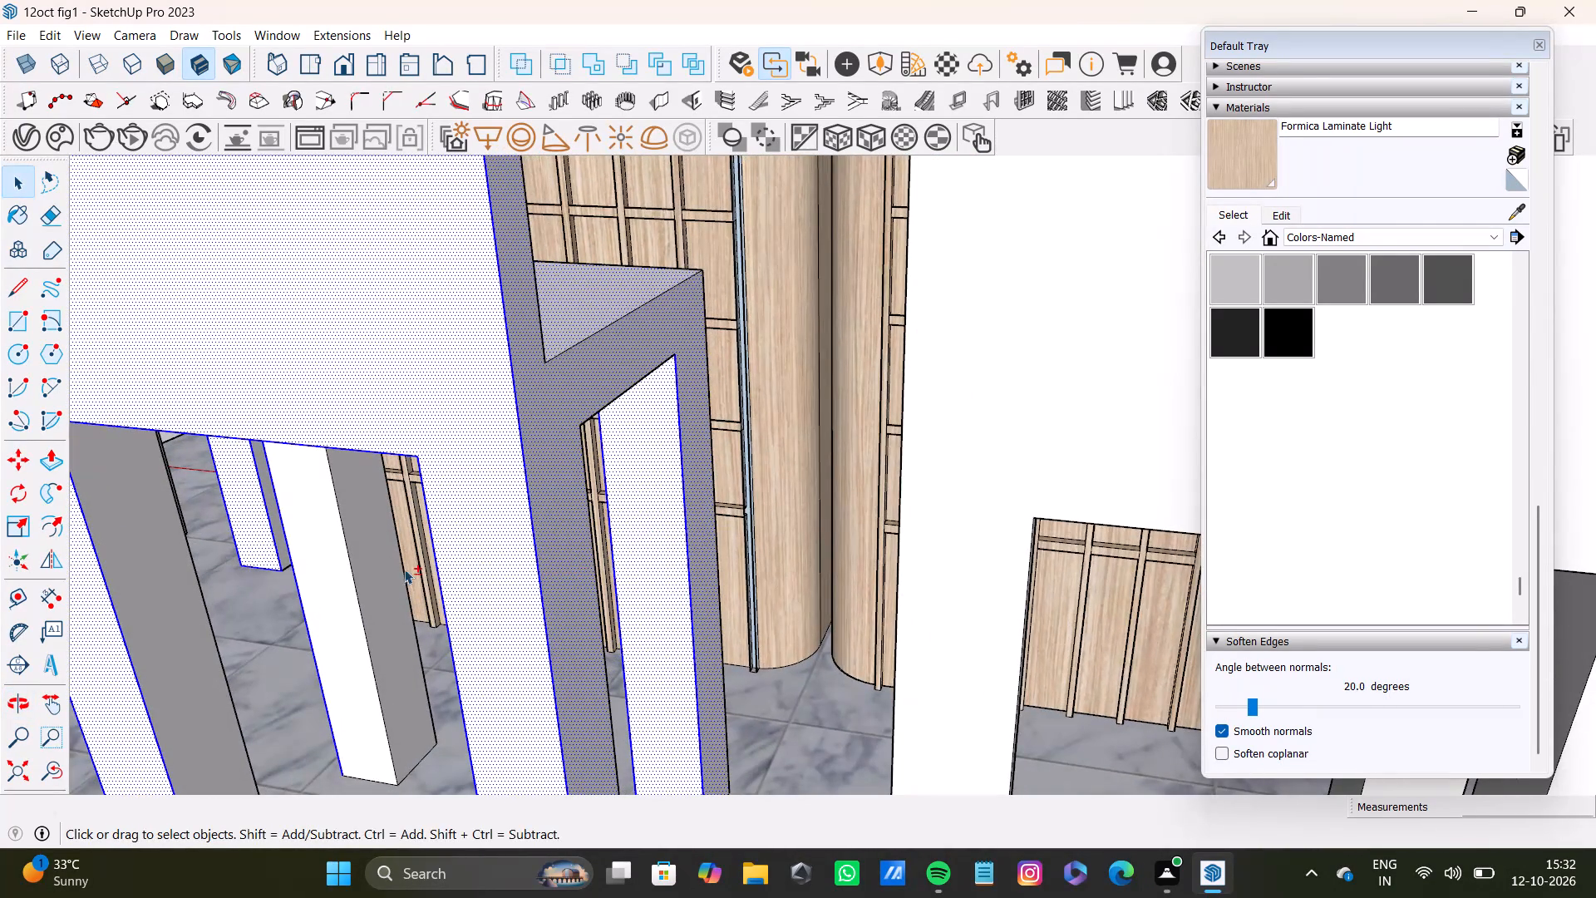
pyautogui.keyDown('shift'); pyautogui.click(357, 575); pyautogui.keyUp('shift')
pyautogui.keyDown('shift'); pyautogui.moveTo(357, 575); pyautogui.dragTo(352, 589); pyautogui.keyUp('shift')
pyautogui.keyDown('shift'); pyautogui.doubleClick(337, 626); pyautogui.keyUp('shift')
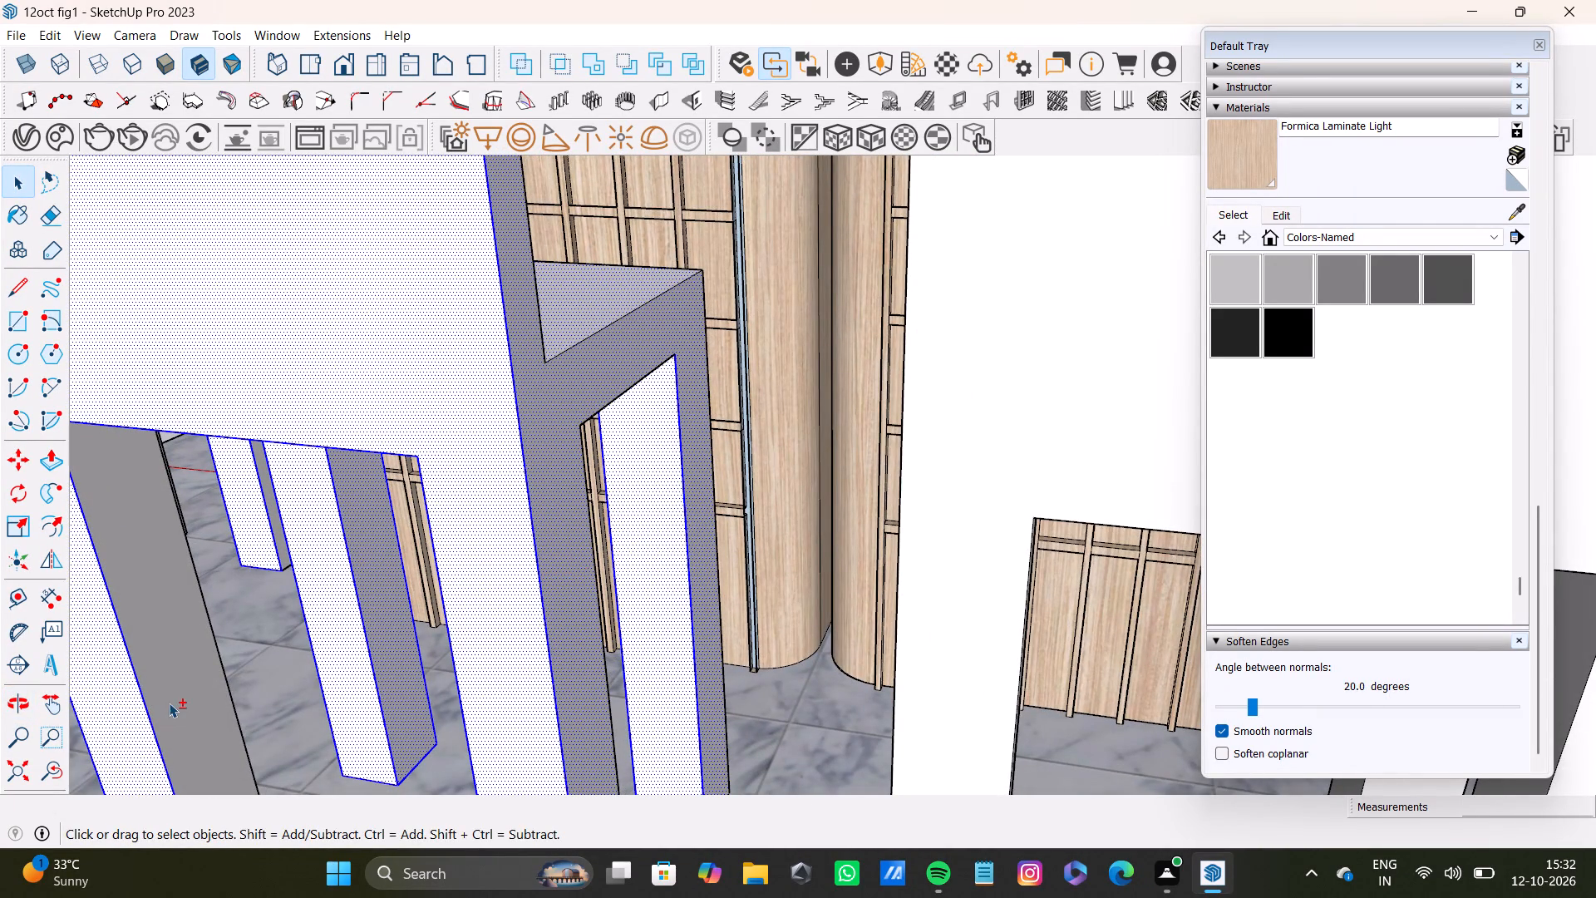
pyautogui.keyDown('shift'); pyautogui.doubleClick(169, 703); pyautogui.keyUp('shift')
pyautogui.keyDown('shift'); pyautogui.scroll(-4, 189, 702); pyautogui.keyUp('shift')
pyautogui.keyDown('shift'); pyautogui.moveTo(252, 743); pyautogui.dragTo(513, 582, button='middle'); pyautogui.keyUp('shift')
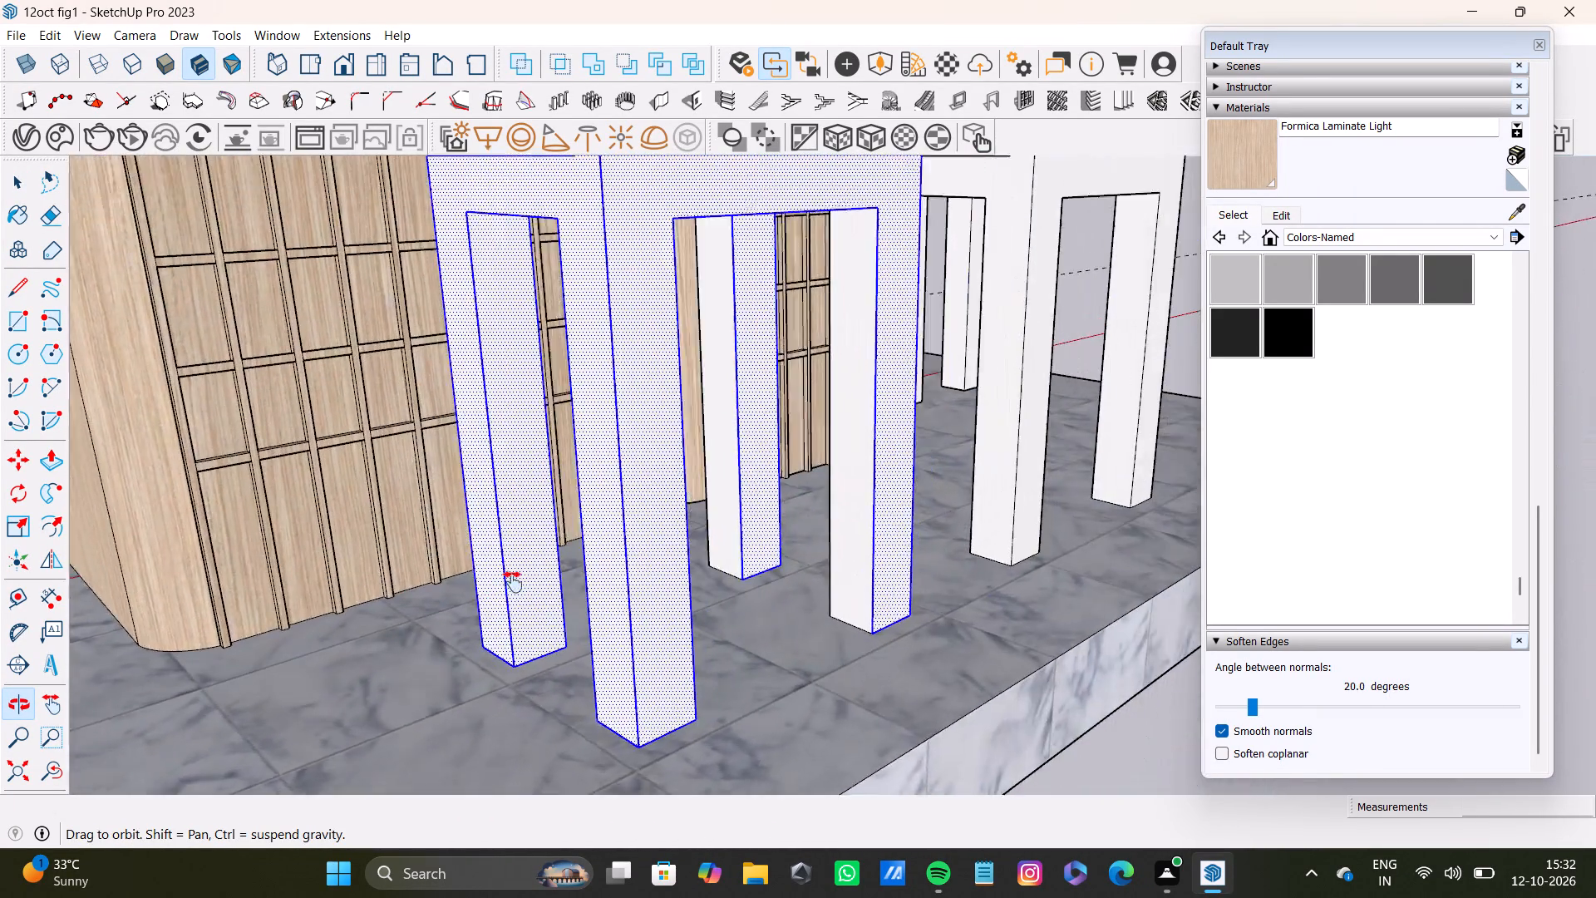
pyautogui.keyDown('shift'); pyautogui.moveTo(513, 582); pyautogui.dragTo(492, 616, button='middle'); pyautogui.keyUp('shift')
pyautogui.keyDown('shift'); pyautogui.doubleClick(776, 605); pyautogui.keyUp('shift')
pyautogui.keyDown('shift'); pyautogui.doubleClick(654, 579); pyautogui.keyUp('shift')
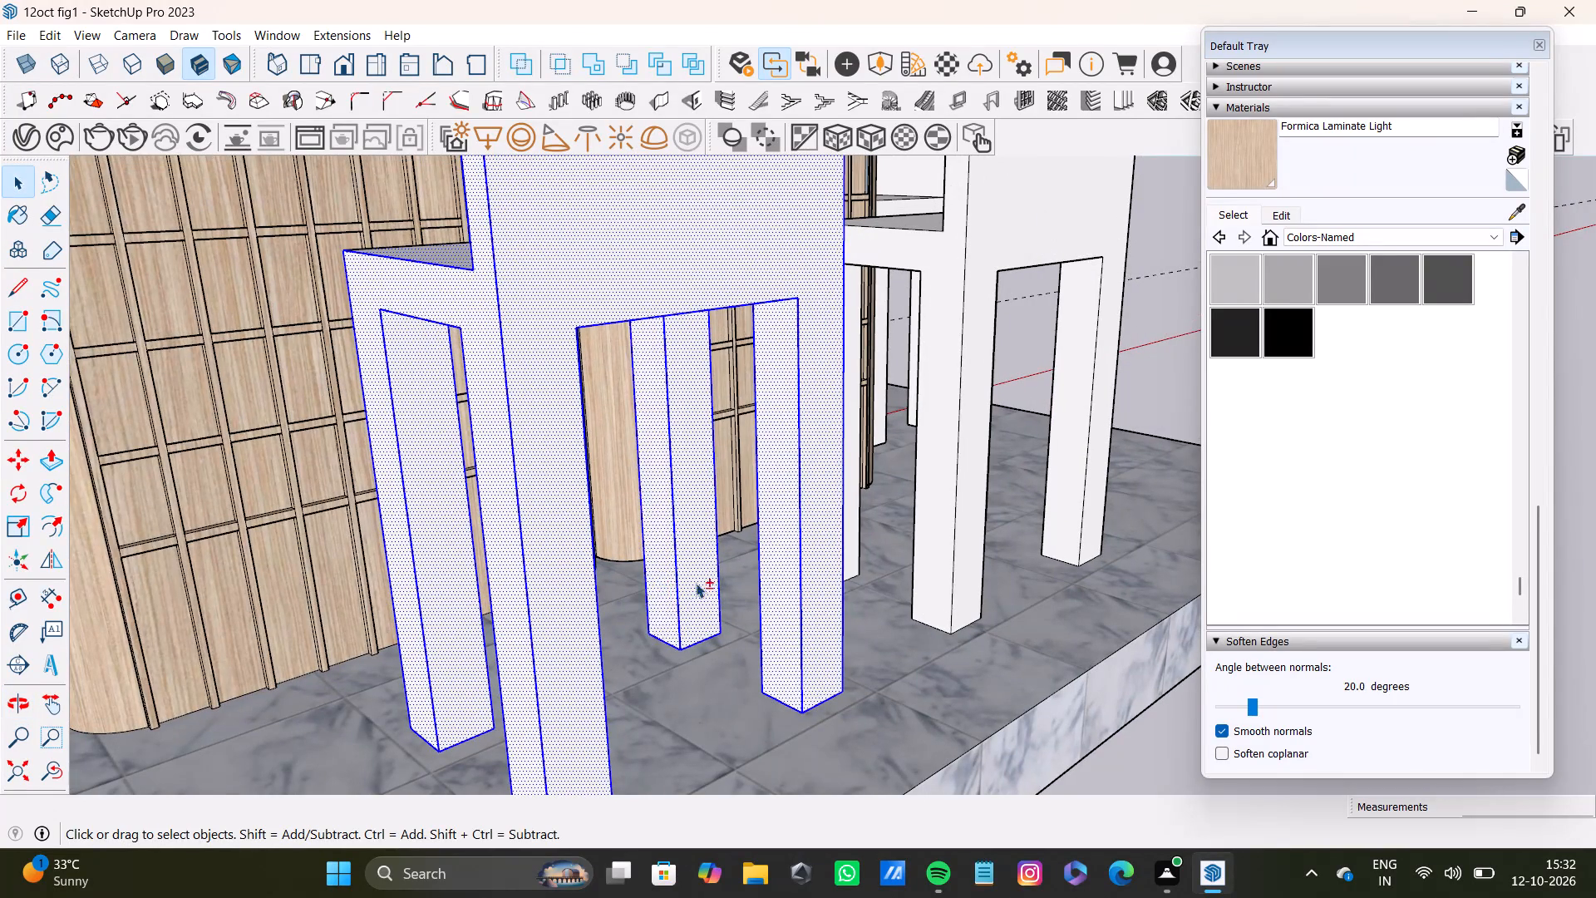
# Add the second front chair's backrest, side, seat and rounded top-edge faces to the selection.
pyautogui.keyDown('shift'); pyautogui.scroll(-2, 699, 584); pyautogui.keyUp('shift')
pyautogui.moveTo(712, 607); pyautogui.dragTo(435, 707, button='middle')
pyautogui.scroll(-4, 548, 581)
pyautogui.moveTo(667, 534); pyautogui.dragTo(290, 558, button='middle')
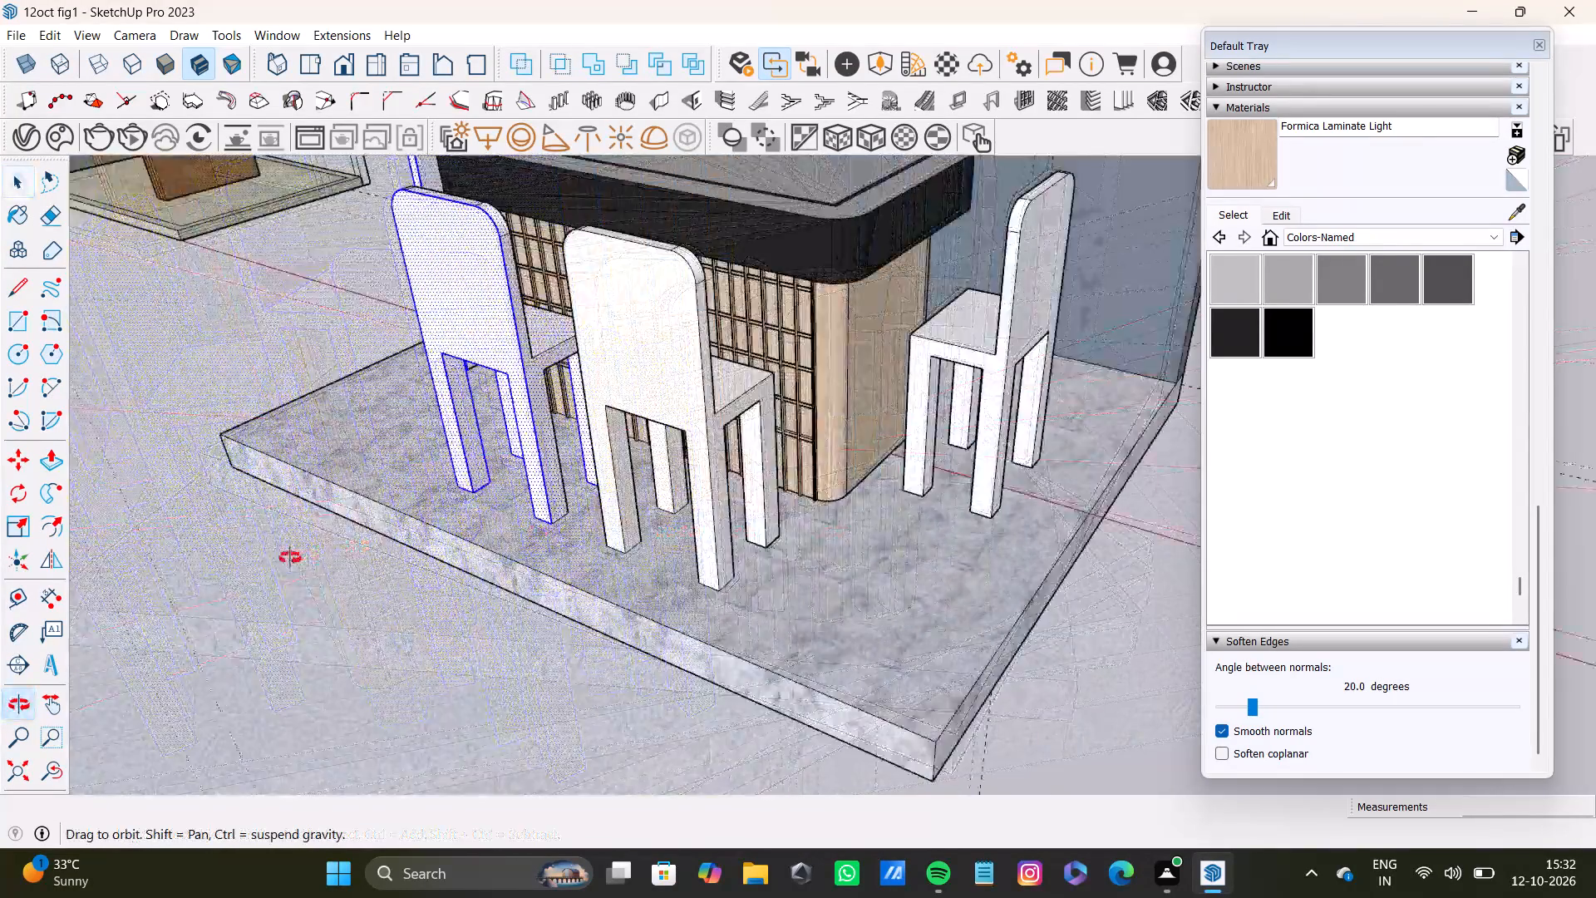
pyautogui.moveTo(290, 558); pyautogui.dragTo(267, 544, button='middle')
pyautogui.keyDown('shift'); pyautogui.scroll(4, 545, 381); pyautogui.keyUp('shift')
pyautogui.keyDown('shift'); pyautogui.doubleClick(717, 343); pyautogui.keyUp('shift')
pyautogui.keyDown('shift'); pyautogui.doubleClick(779, 437); pyautogui.keyUp('shift')
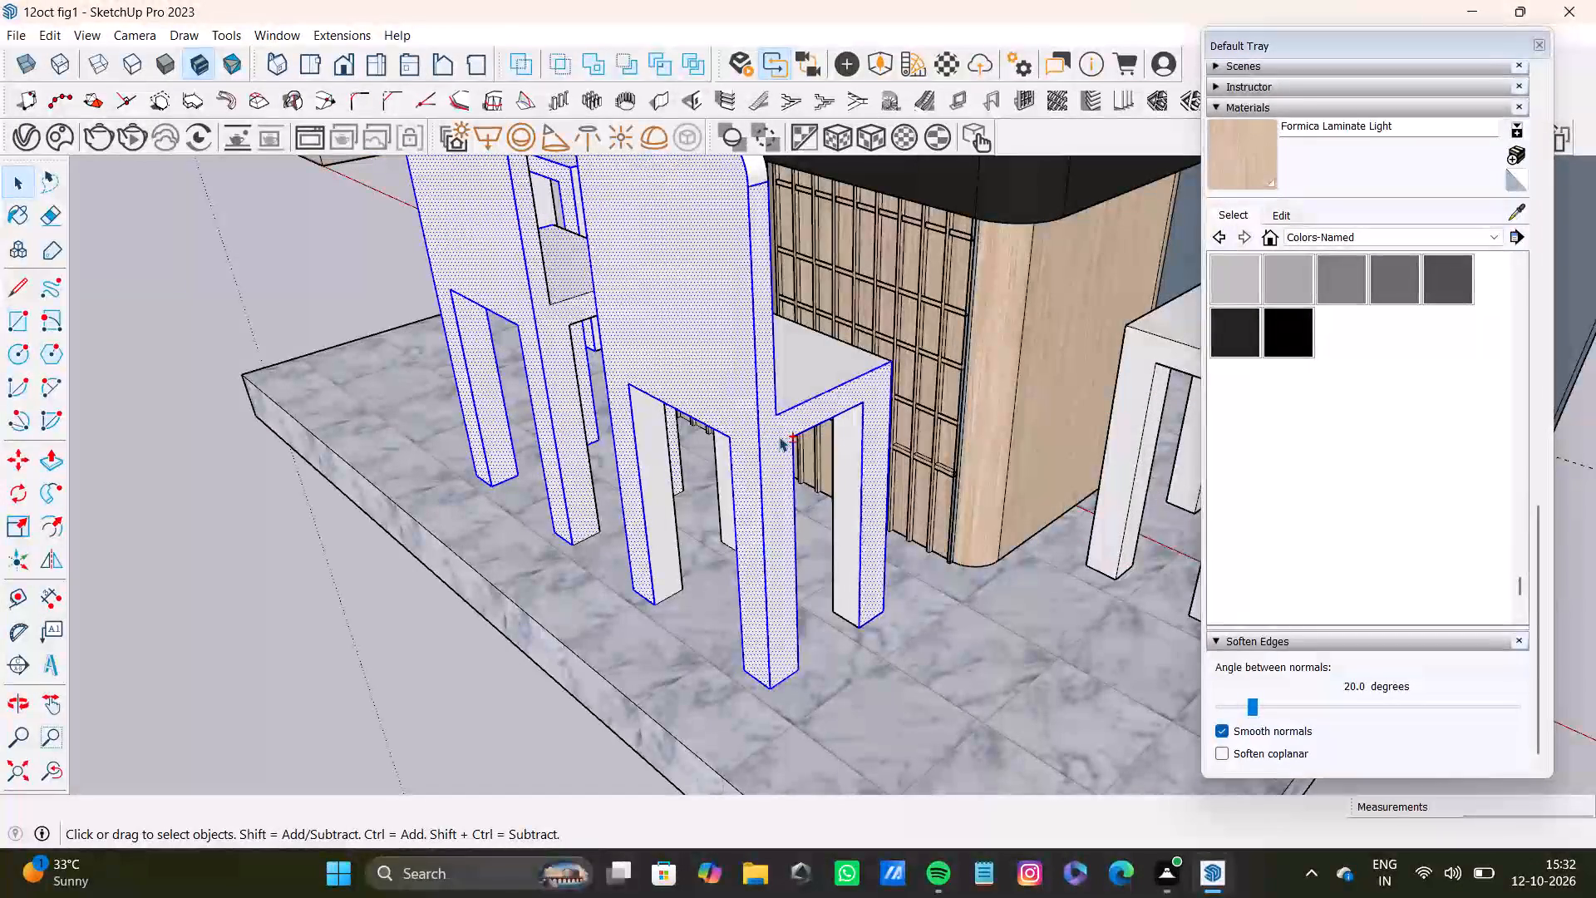
pyautogui.moveTo(893, 449); pyautogui.dragTo(659, 568, button='middle')
pyautogui.keyDown('shift'); pyautogui.scroll(3, 638, 433); pyautogui.keyUp('shift')
pyautogui.keyDown('shift'); pyautogui.doubleClick(639, 403); pyautogui.keyUp('shift')
pyautogui.keyDown('shift'); pyautogui.click(490, 367); pyautogui.keyUp('shift')
pyautogui.keyDown('shift'); pyautogui.moveTo(489, 366); pyautogui.dragTo(477, 357); pyautogui.keyUp('shift')
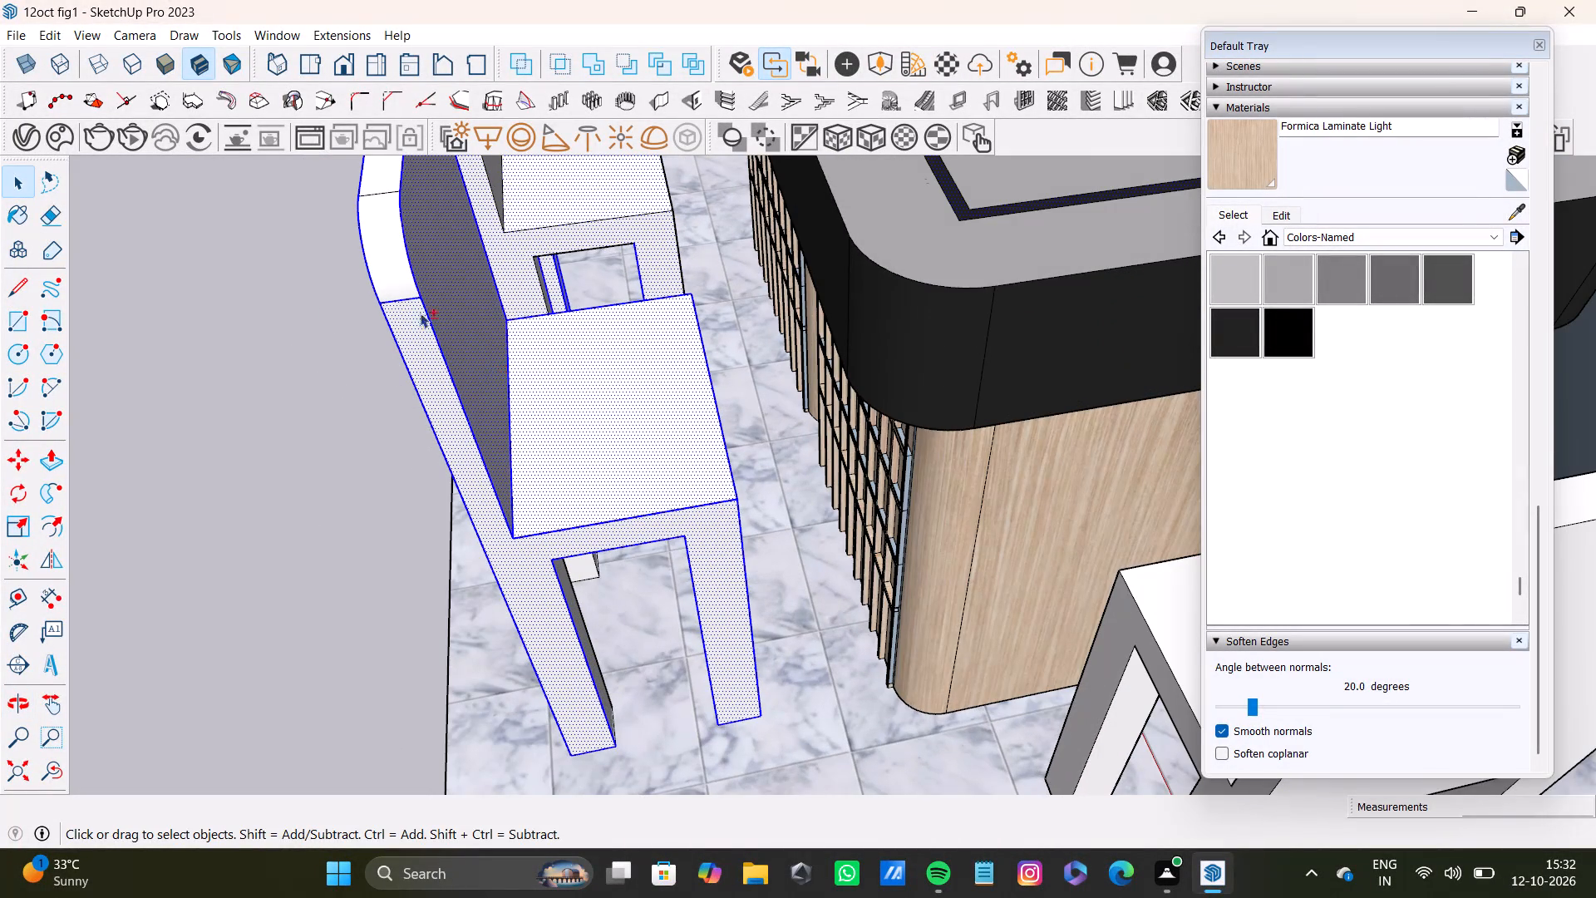
pyautogui.keyDown('shift'); pyautogui.doubleClick(378, 239); pyautogui.keyUp('shift')
pyautogui.keyDown('shift'); pyautogui.moveTo(390, 223); pyautogui.dragTo(756, 553, button='middle'); pyautogui.keyUp('shift')
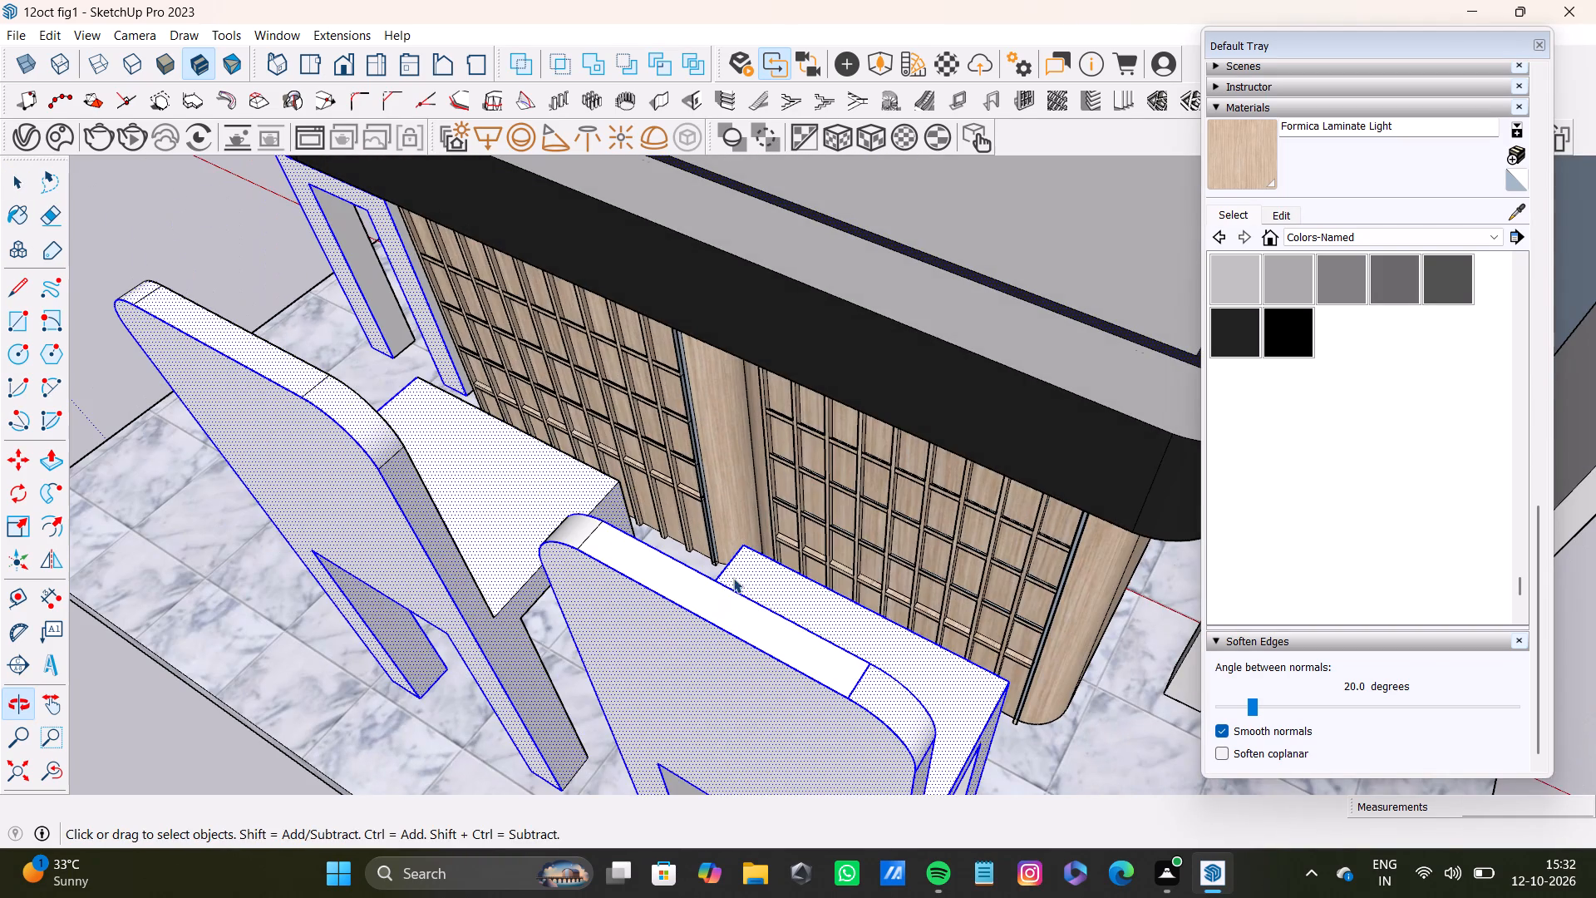
pyautogui.keyDown('shift'); pyautogui.doubleClick(742, 620); pyautogui.keyUp('shift')
pyautogui.keyDown('shift'); pyautogui.doubleClick(574, 529); pyautogui.keyUp('shift')
# Add the second front chair's remaining side face and its leg faces to the selection.
pyautogui.keyDown('shift'); pyautogui.scroll(-2, 643, 532); pyautogui.keyUp('shift')
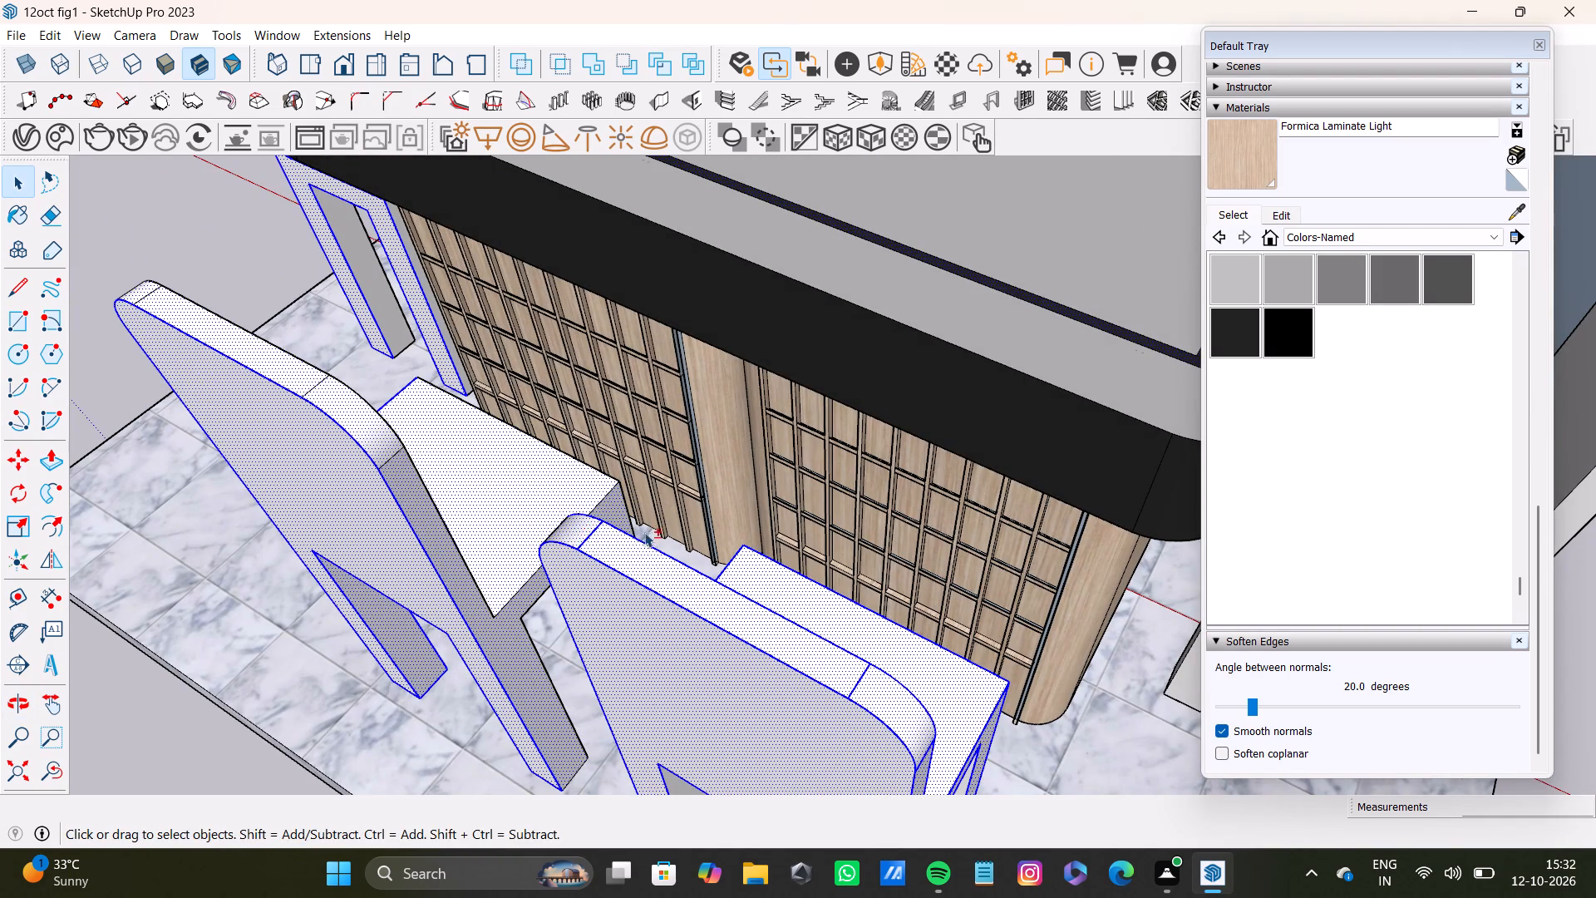
pyautogui.keyDown('shift'); pyautogui.scroll(-2, 644, 532); pyautogui.keyUp('shift')
pyautogui.keyDown('shift'); pyautogui.moveTo(682, 611); pyautogui.dragTo(1164, 515, button='middle'); pyautogui.keyUp('shift')
pyautogui.keyDown('shift'); pyautogui.scroll(3, 1036, 575); pyautogui.keyUp('shift')
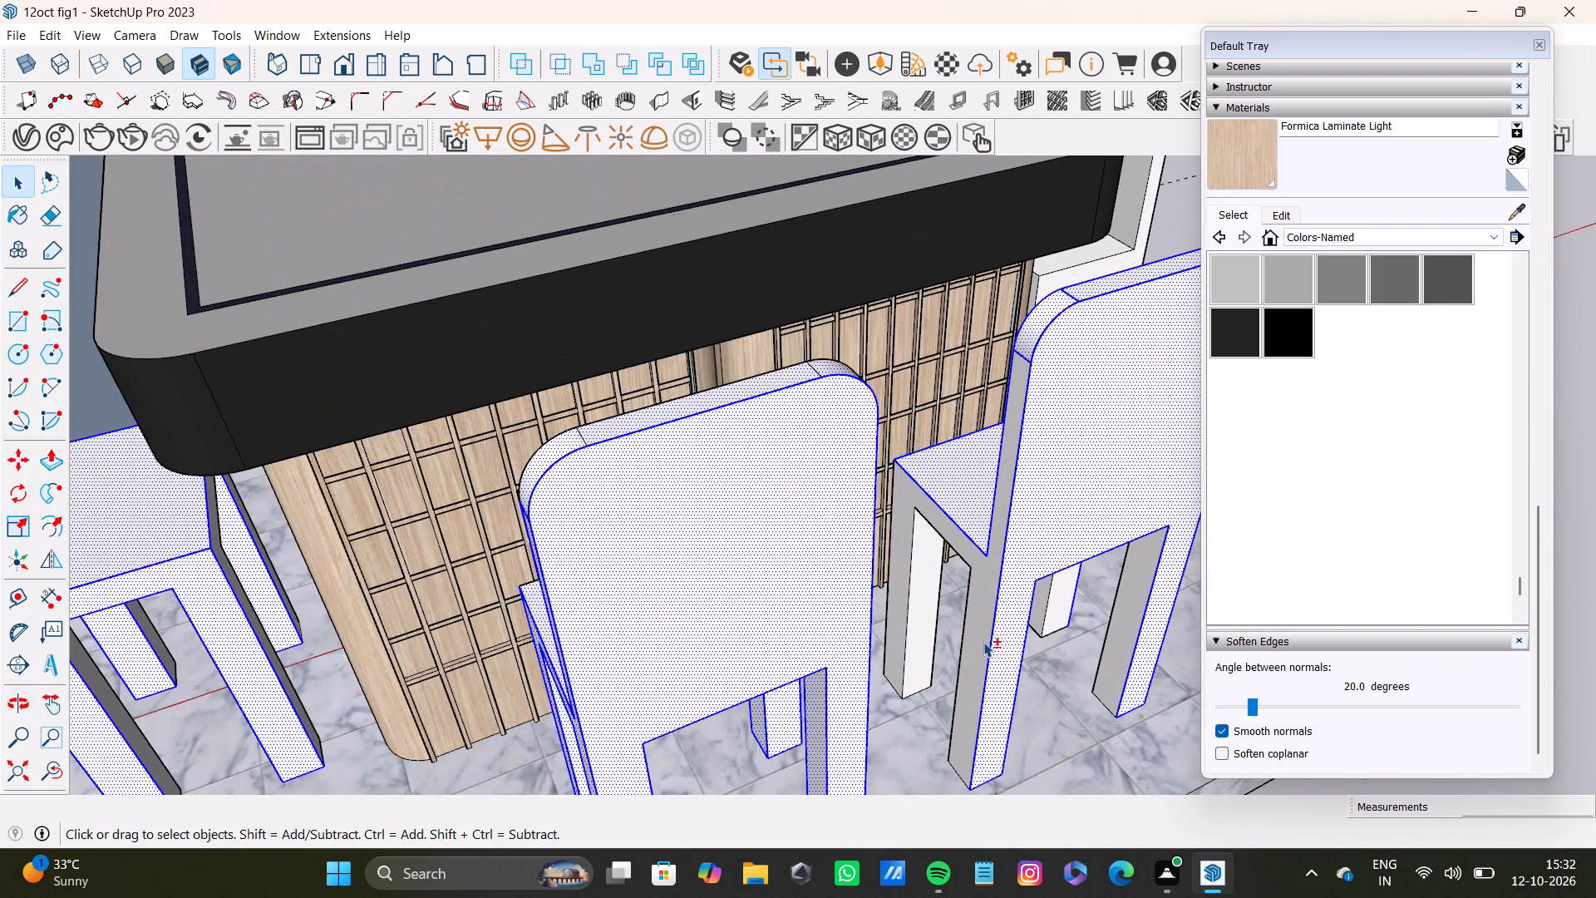
pyautogui.keyDown('shift'); pyautogui.doubleClick(981, 643); pyautogui.keyUp('shift')
pyautogui.keyDown('shift'); pyautogui.doubleClick(1121, 664); pyautogui.keyUp('shift')
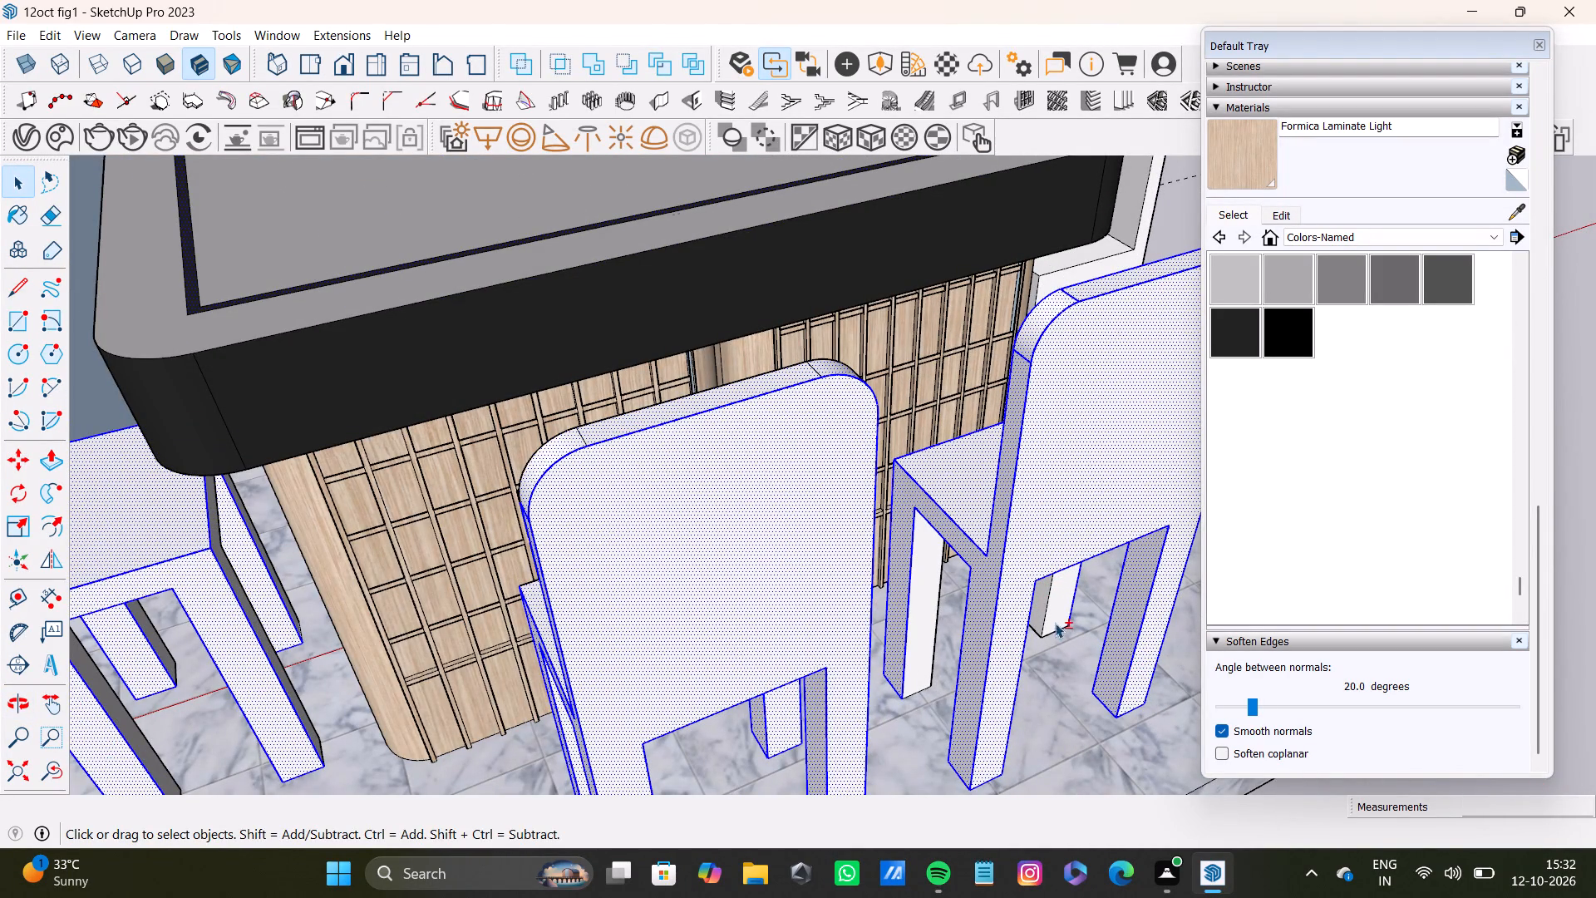
pyautogui.keyDown('shift'); pyautogui.click(1045, 611); pyautogui.keyUp('shift')
pyautogui.keyDown('shift'); pyautogui.doubleClick(1054, 619); pyautogui.keyUp('shift')
pyautogui.keyDown('shift'); pyautogui.doubleClick(1042, 609); pyautogui.keyUp('shift')
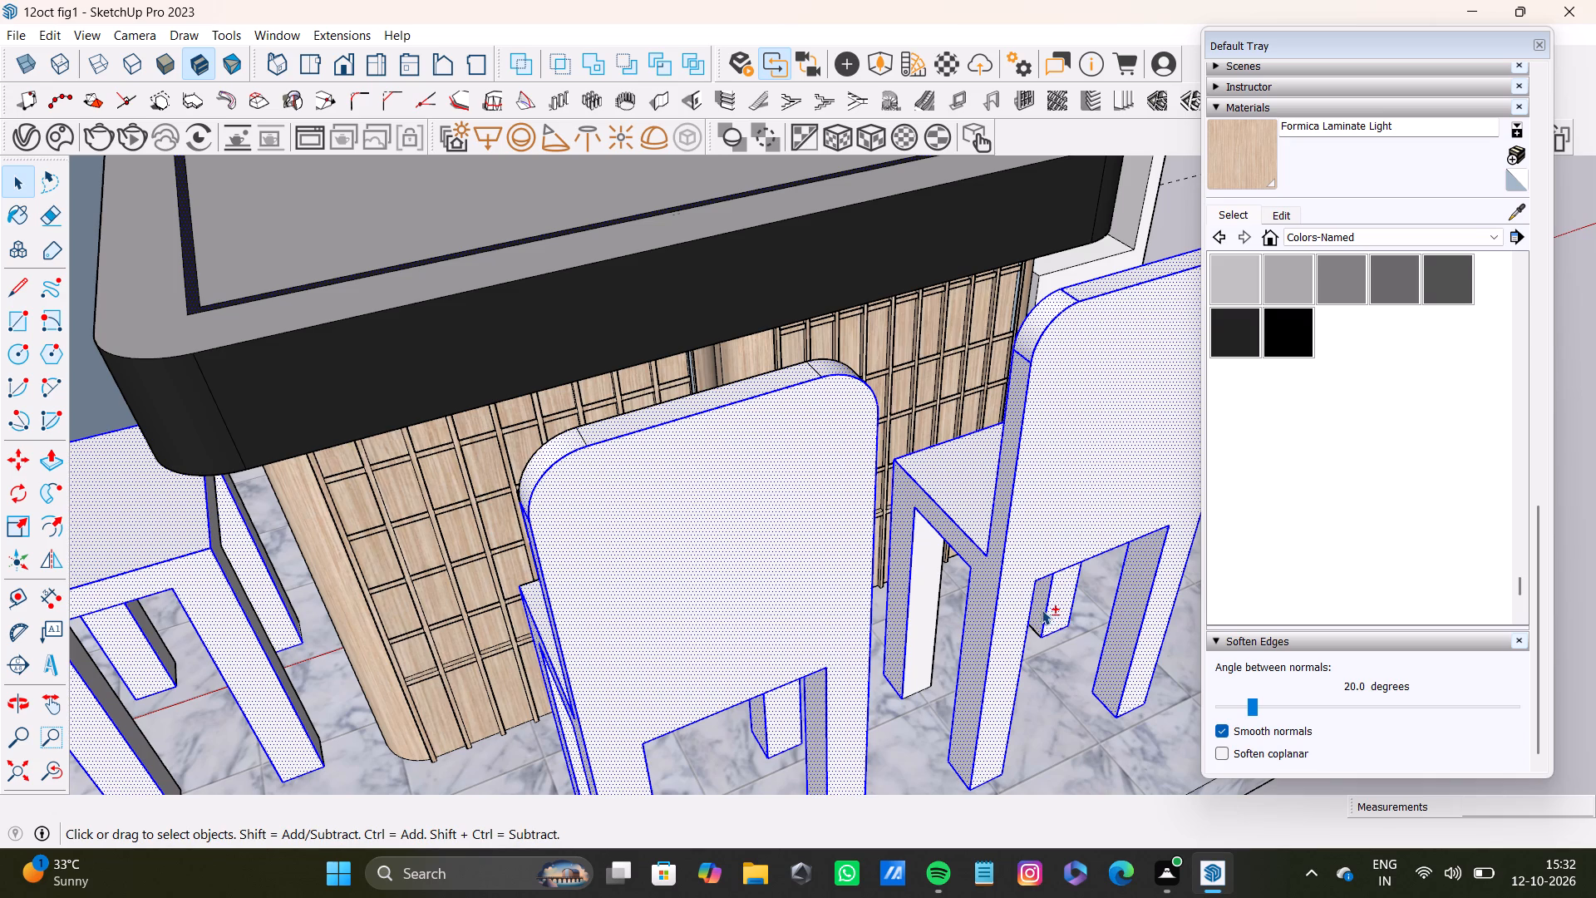
pyautogui.keyDown('shift'); pyautogui.doubleClick(921, 662); pyautogui.keyUp('shift')
# Add the front chair's seat underside and the first end chair's underside, inner leg and front leg faces to the selection.
pyautogui.keyDown('shift'); pyautogui.moveTo(989, 717); pyautogui.dragTo(911, 480, button='middle'); pyautogui.keyUp('shift')
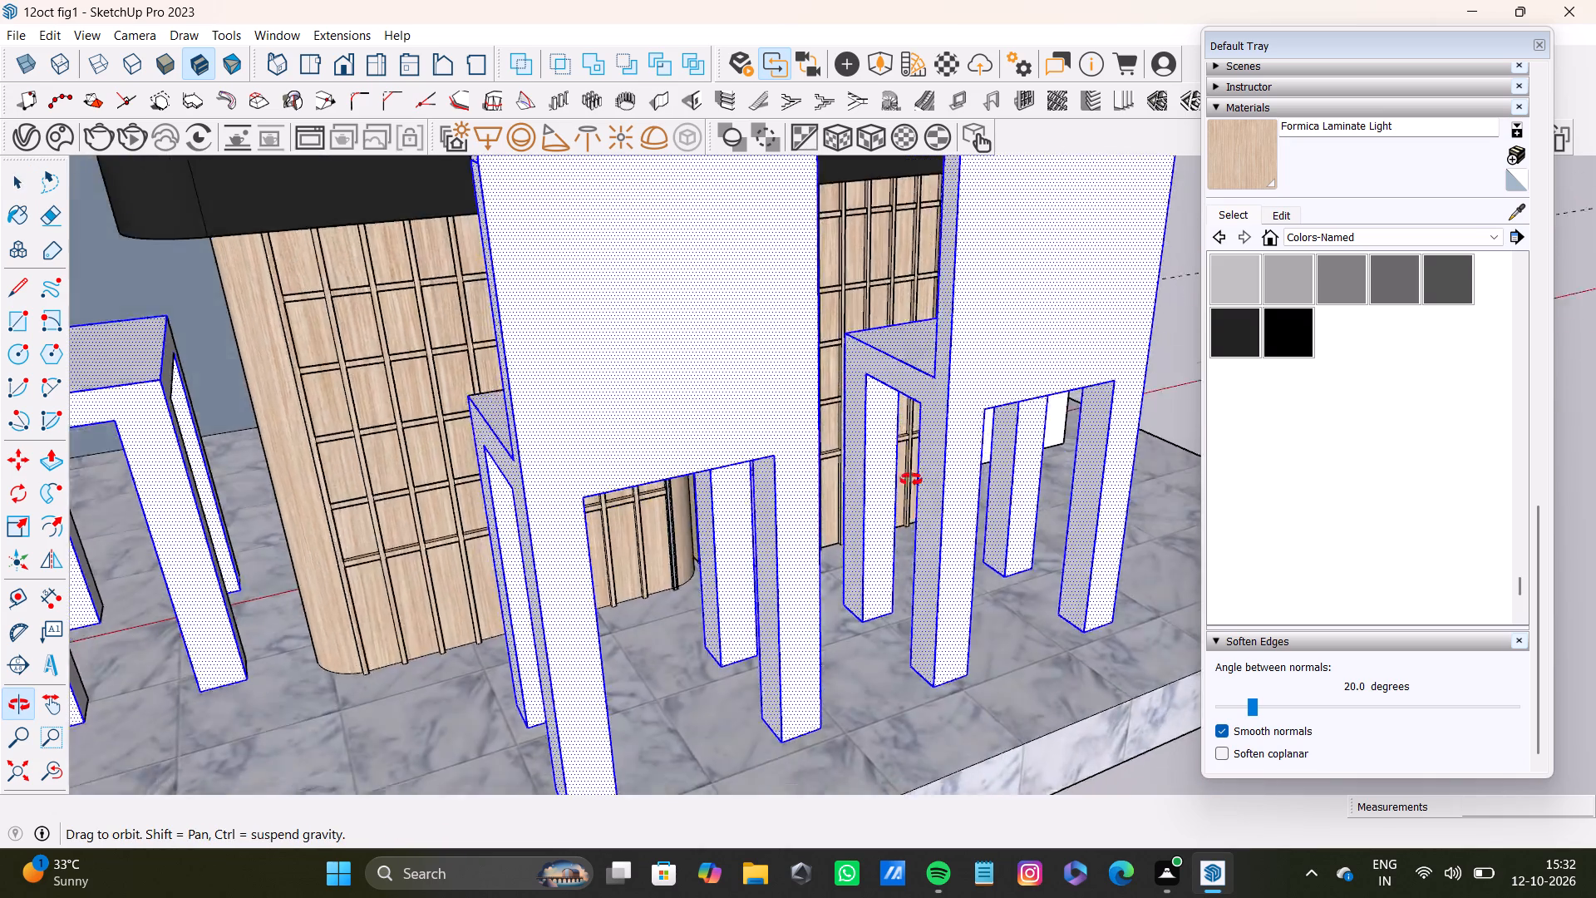
pyautogui.keyDown('shift'); pyautogui.moveTo(911, 480); pyautogui.dragTo(671, 402, button='middle'); pyautogui.keyUp('shift')
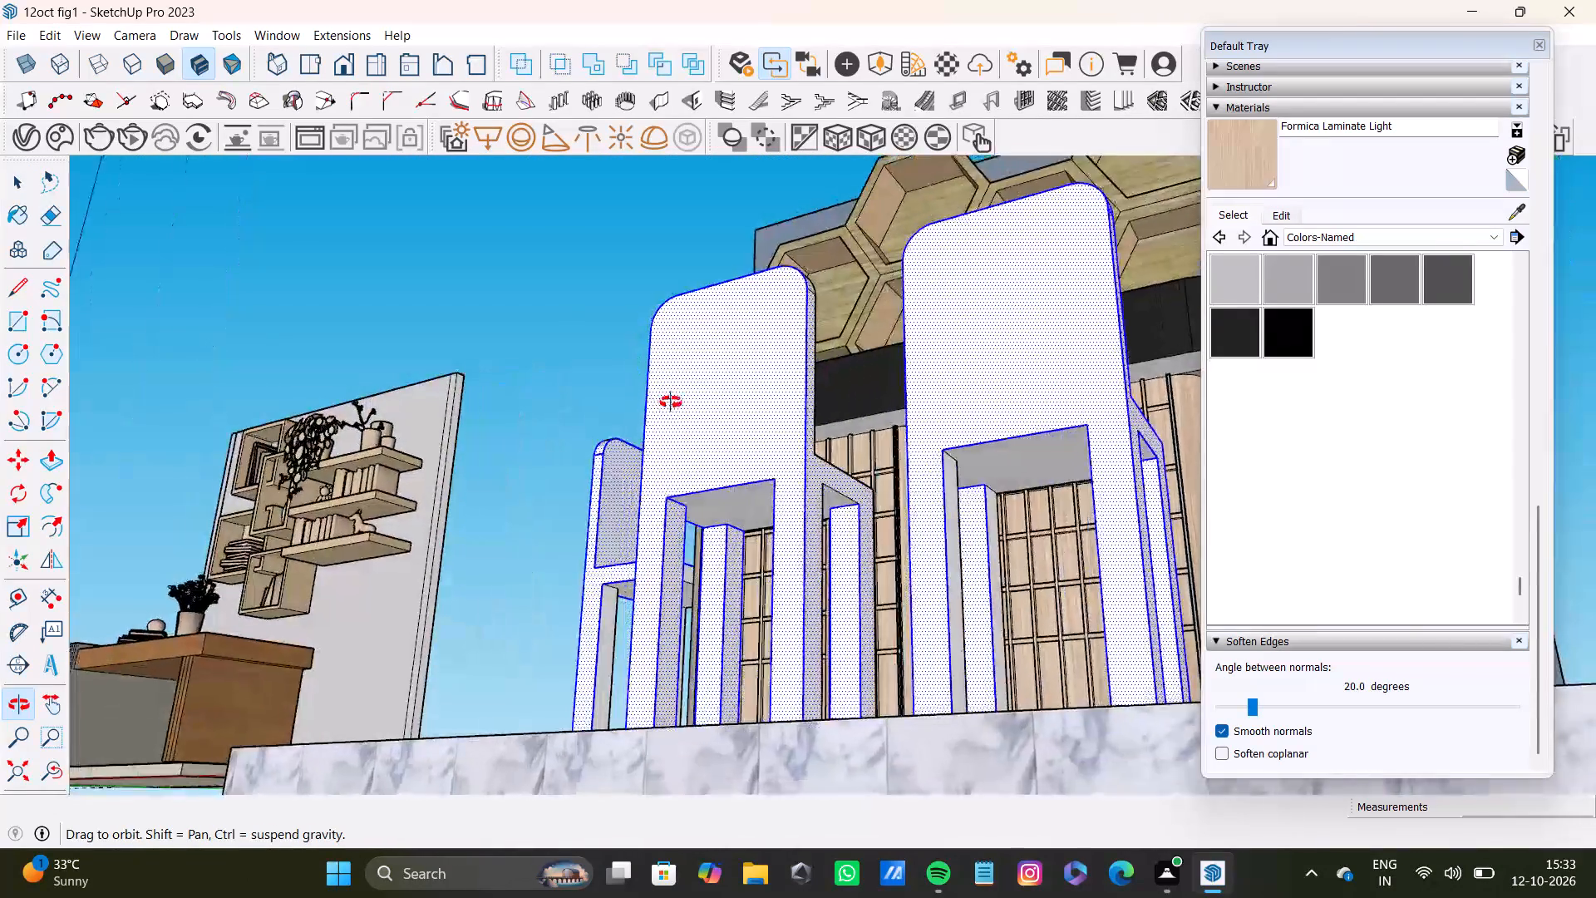
pyautogui.keyDown('shift'); pyautogui.moveTo(671, 402); pyautogui.dragTo(717, 366, button='middle'); pyautogui.keyUp('shift')
pyautogui.keyDown('shift'); pyautogui.click(810, 469); pyautogui.keyUp('shift')
pyautogui.keyDown('shift'); pyautogui.click(661, 578); pyautogui.keyUp('shift')
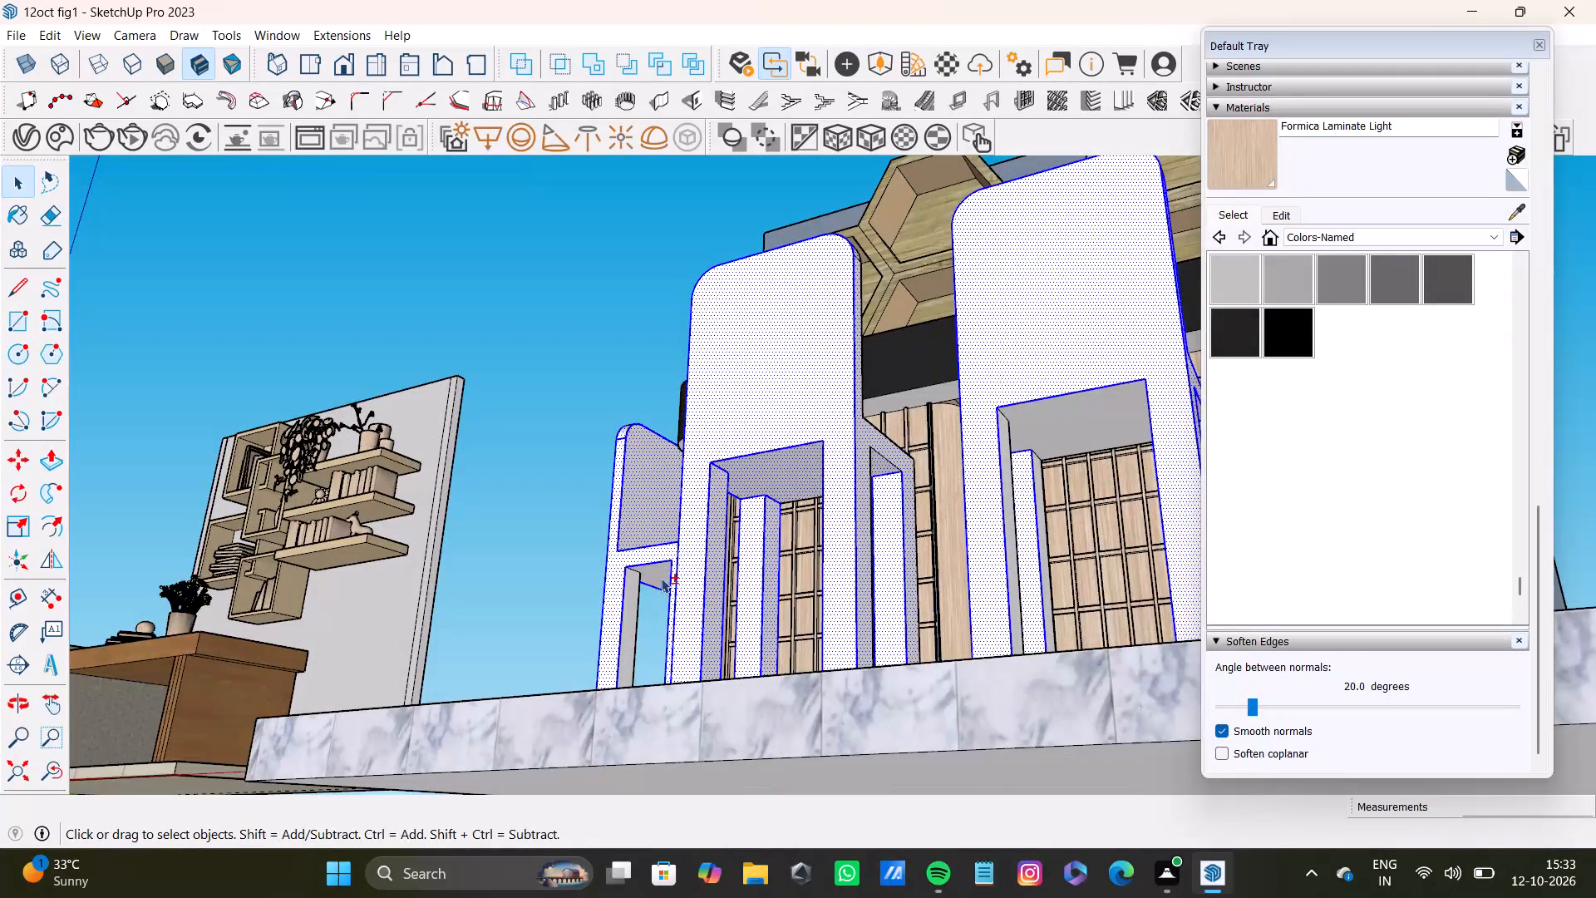
pyautogui.keyDown('shift'); pyautogui.scroll(20, 643, 597); pyautogui.keyUp('shift')
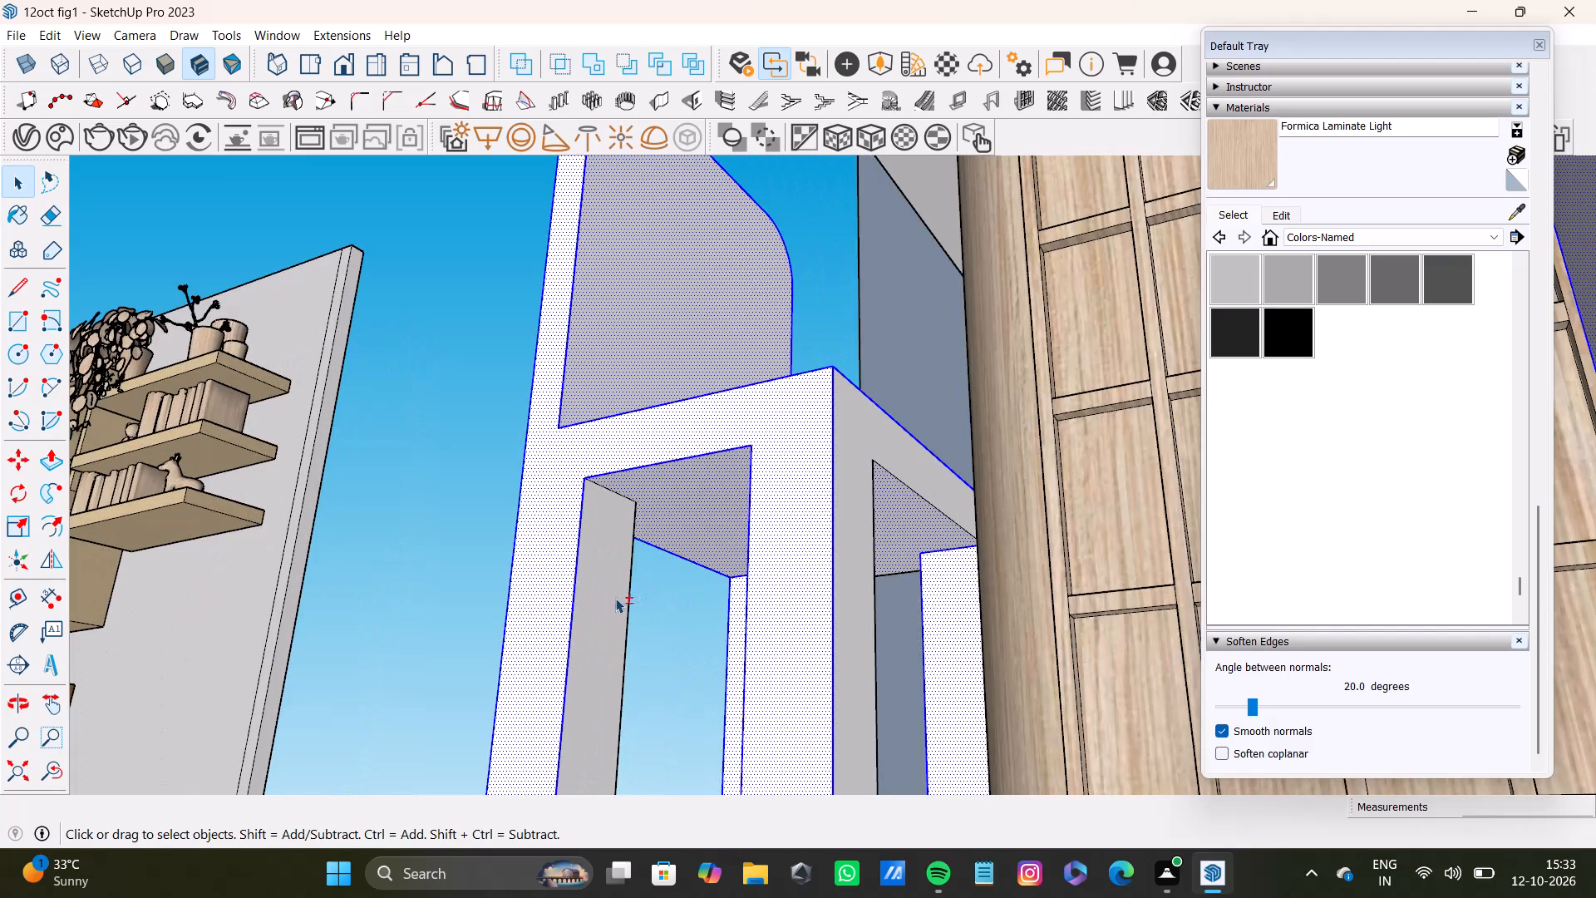
pyautogui.keyDown('shift'); pyautogui.click(613, 599); pyautogui.keyUp('shift')
pyautogui.keyDown('shift'); pyautogui.scroll(-5, 613, 599); pyautogui.keyUp('shift')
pyautogui.keyDown('shift'); pyautogui.moveTo(789, 686); pyautogui.dragTo(988, 600, button='middle'); pyautogui.keyUp('shift')
pyautogui.keyDown('shift'); pyautogui.scroll(4, 895, 593); pyautogui.keyUp('shift')
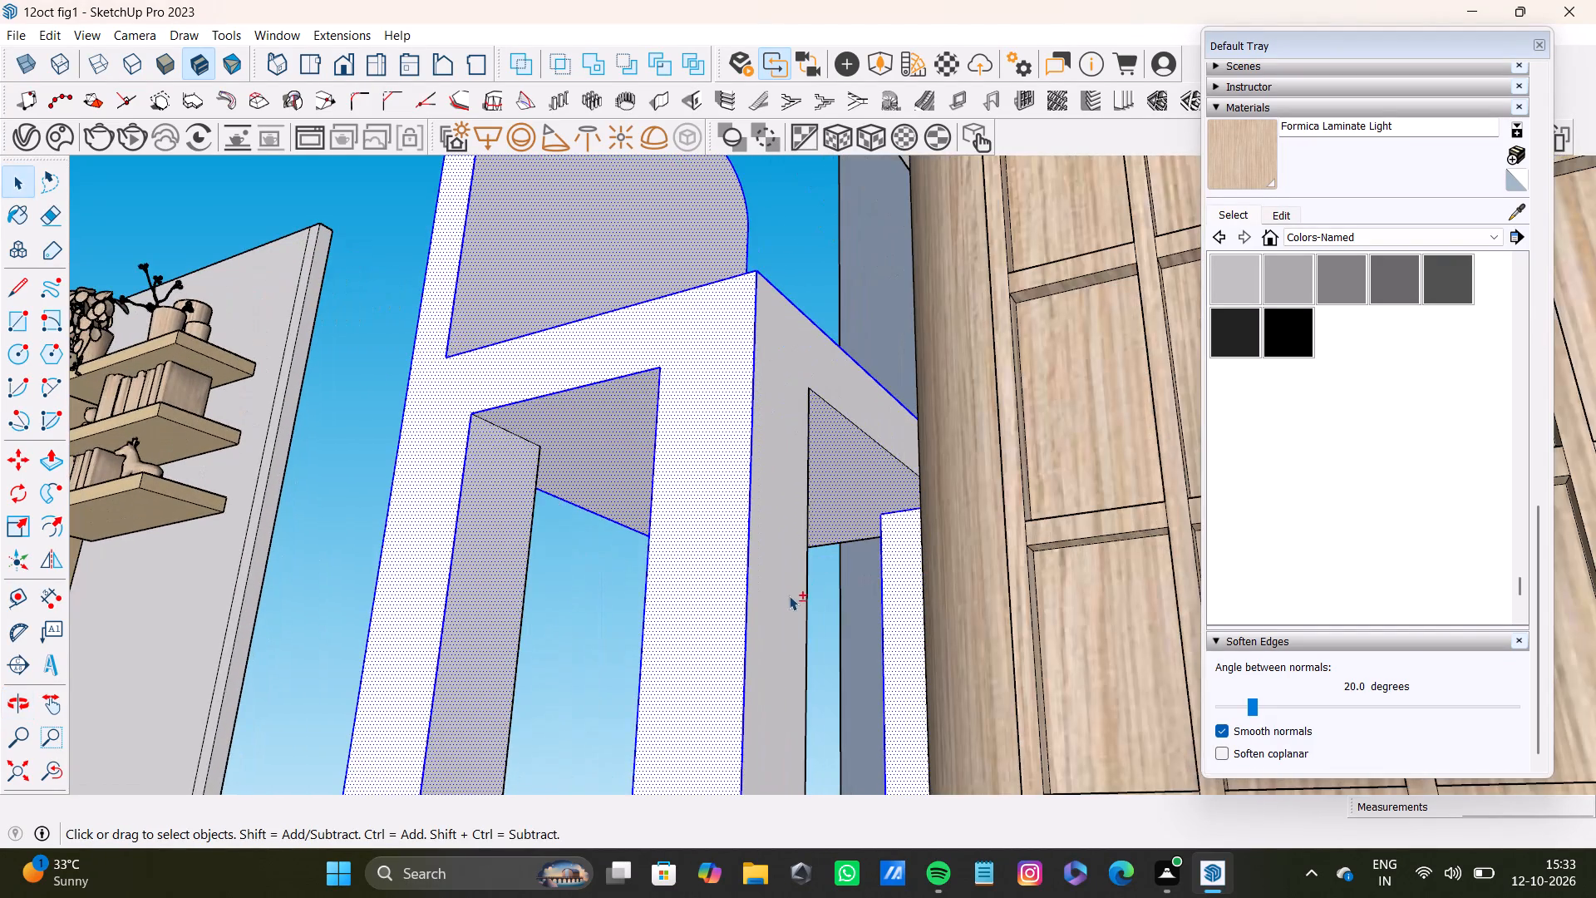
pyautogui.keyDown('shift'); pyautogui.click(787, 596); pyautogui.keyUp('shift')
# Add the seat-side backrest face of the front chair beside the first end chair to the selection.
pyautogui.keyDown('shift'); pyautogui.scroll(-10, 786, 596); pyautogui.keyUp('shift')
pyautogui.keyDown('shift'); pyautogui.moveTo(781, 639); pyautogui.dragTo(1258, 699, button='middle'); pyautogui.keyUp('shift')
pyautogui.scroll(1, 812, 620)
pyautogui.moveTo(814, 620); pyautogui.dragTo(1581, 807, button='middle')
pyautogui.scroll(5, 1127, 539)
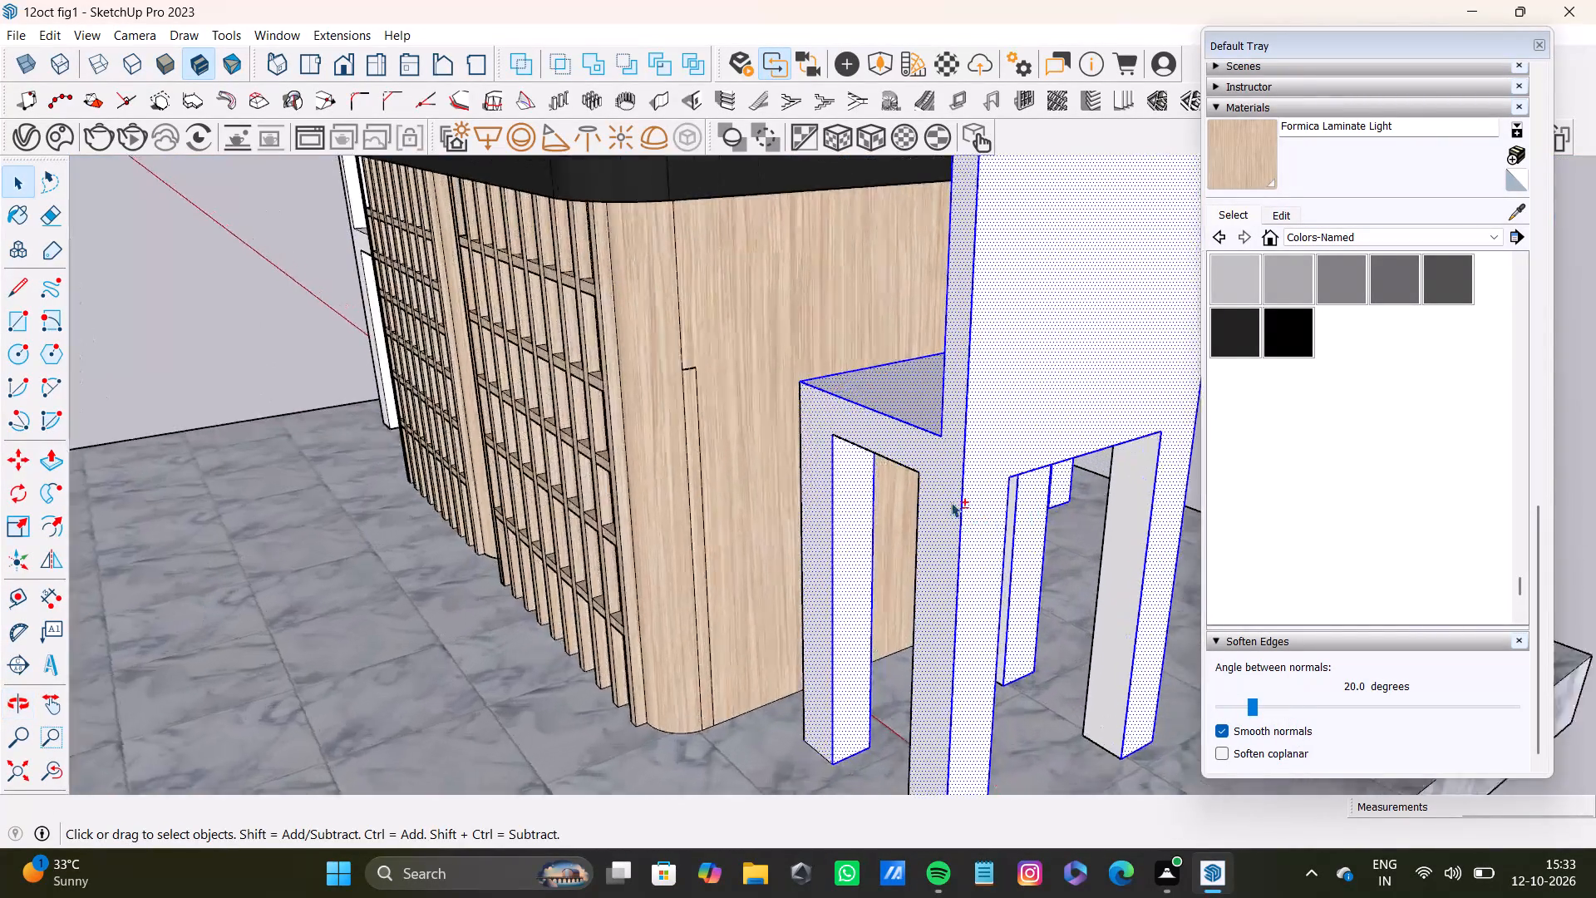
pyautogui.scroll(3, 951, 502)
pyautogui.keyDown('shift'); pyautogui.scroll(-12, 898, 454); pyautogui.keyUp('shift')
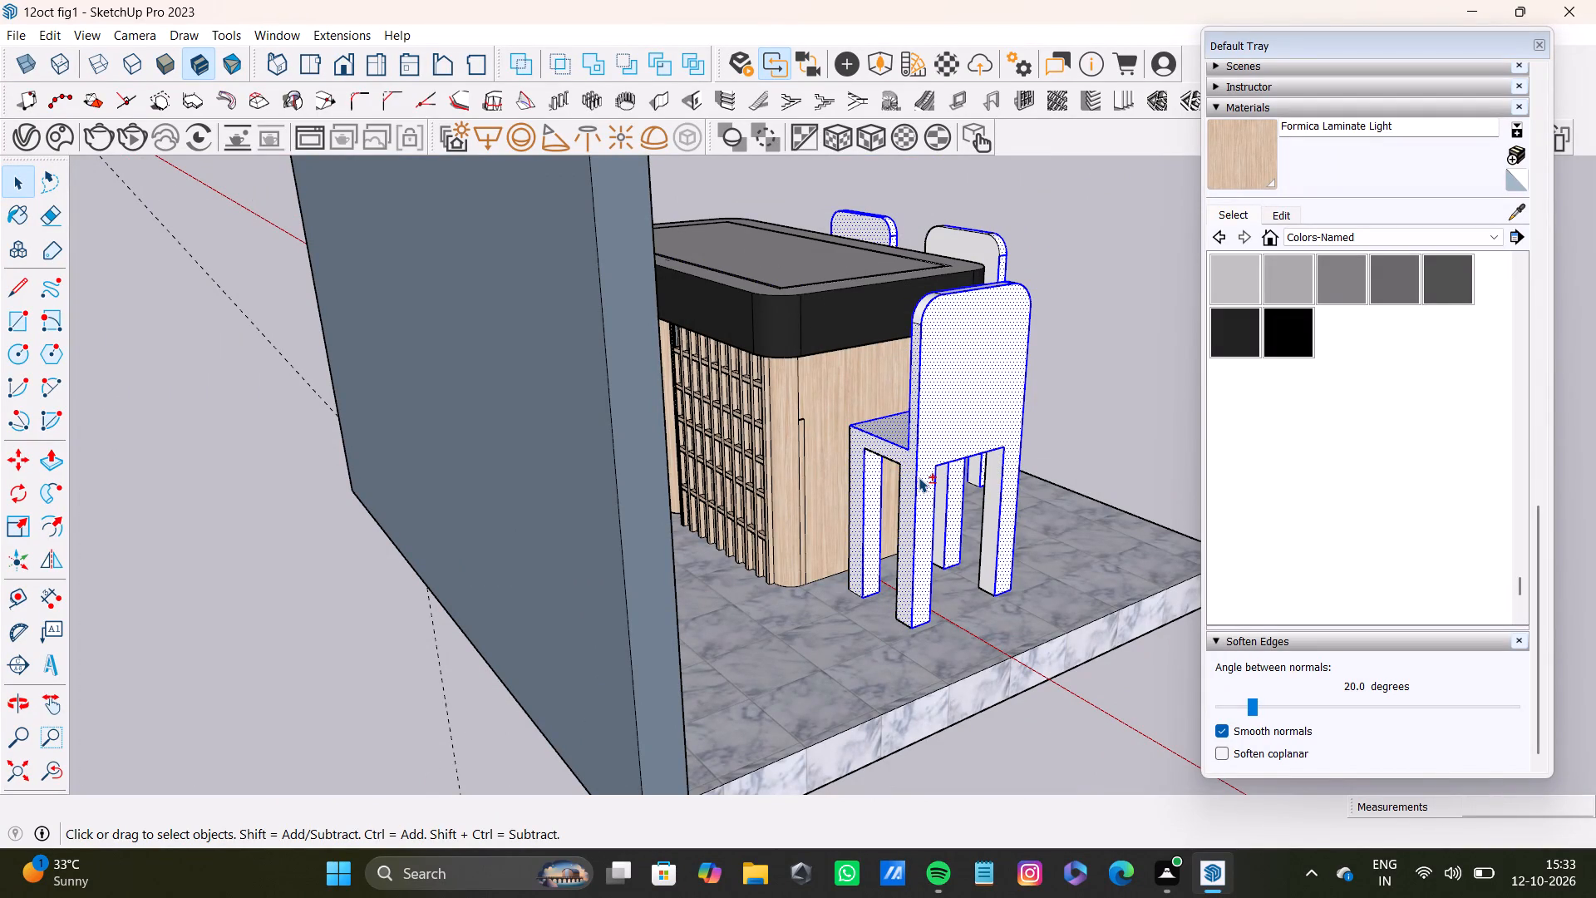
pyautogui.keyDown('shift'); pyautogui.scroll(-10, 750, 403); pyautogui.keyUp('shift')
pyautogui.keyDown('shift'); pyautogui.moveTo(906, 511); pyautogui.dragTo(524, 658, button='middle'); pyautogui.keyUp('shift')
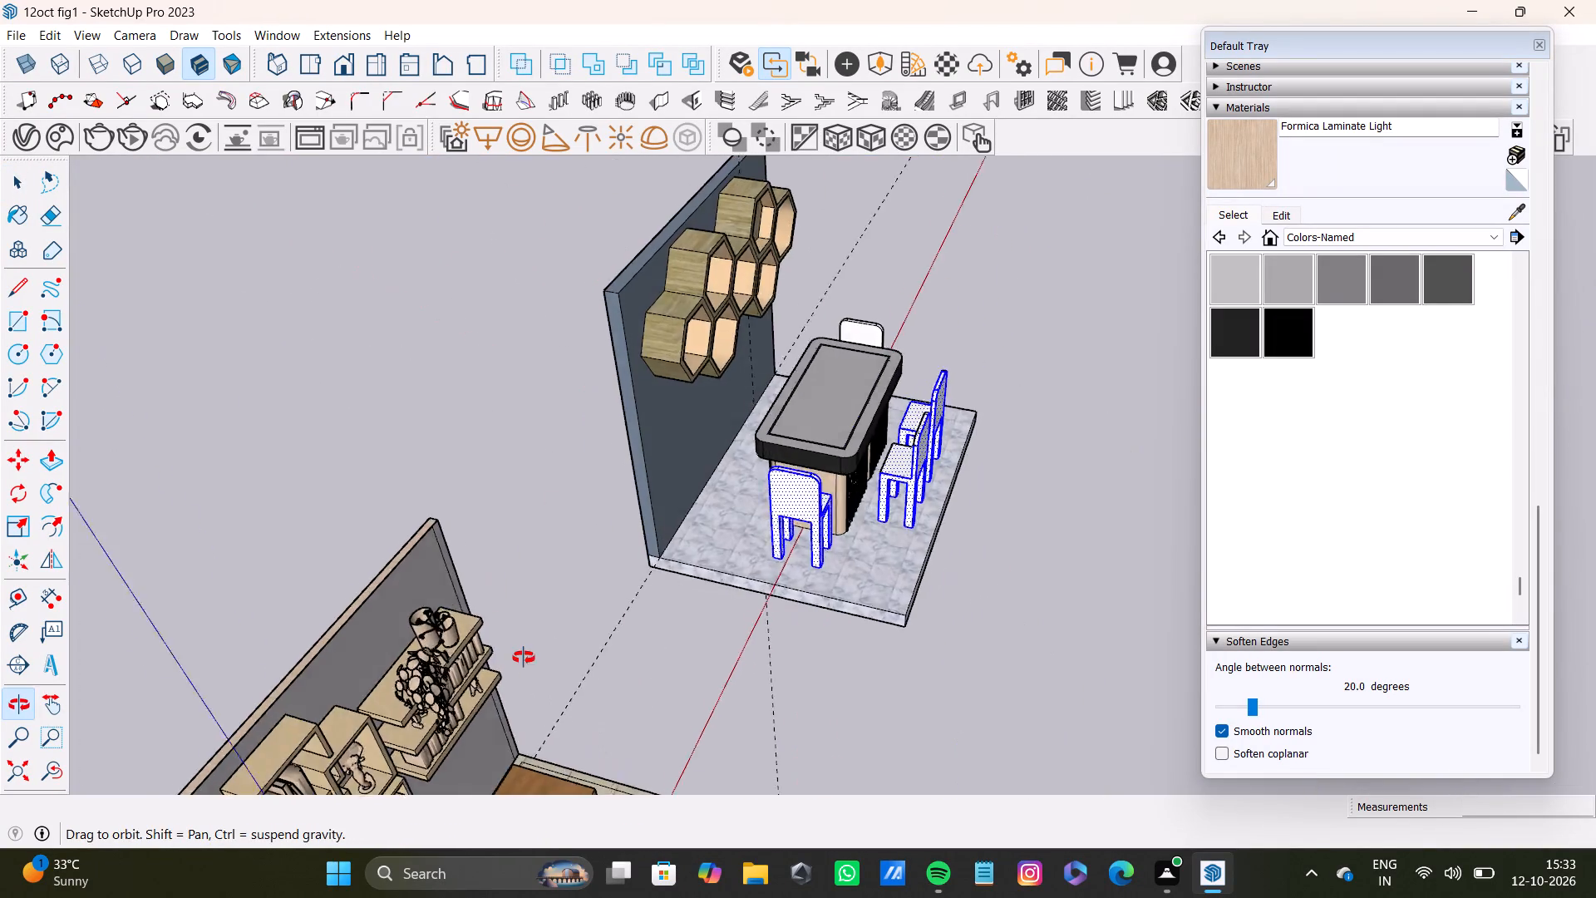
pyautogui.keyDown('shift'); pyautogui.moveTo(524, 658); pyautogui.dragTo(530, 653, button='middle'); pyautogui.keyUp('shift')
pyautogui.scroll(10, 1057, 468)
pyautogui.moveTo(810, 471); pyautogui.dragTo(1032, 471, button='middle')
pyautogui.scroll(7, 1032, 471)
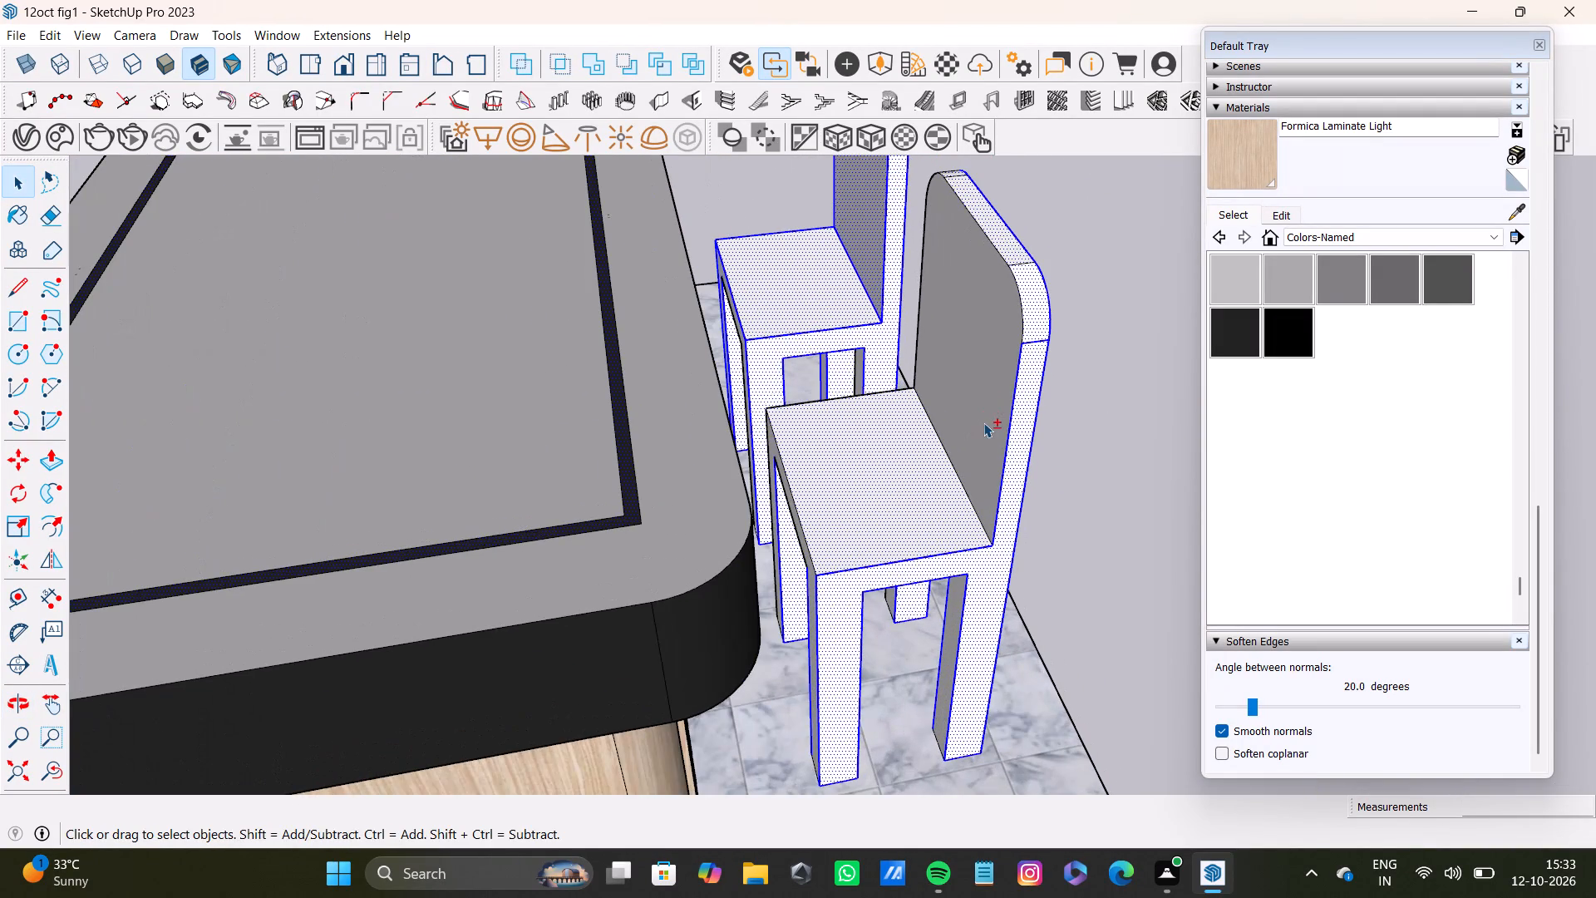
pyautogui.keyDown('shift'); pyautogui.doubleClick(983, 422); pyautogui.keyUp('shift')
# Add the remaining inner leg faces of the front chair beside the unselected end chair to the selection.
pyautogui.keyDown('shift'); pyautogui.scroll(-4, 983, 422); pyautogui.keyUp('shift')
pyautogui.keyDown('shift'); pyautogui.moveTo(995, 436); pyautogui.dragTo(181, 566, button='middle'); pyautogui.keyUp('shift')
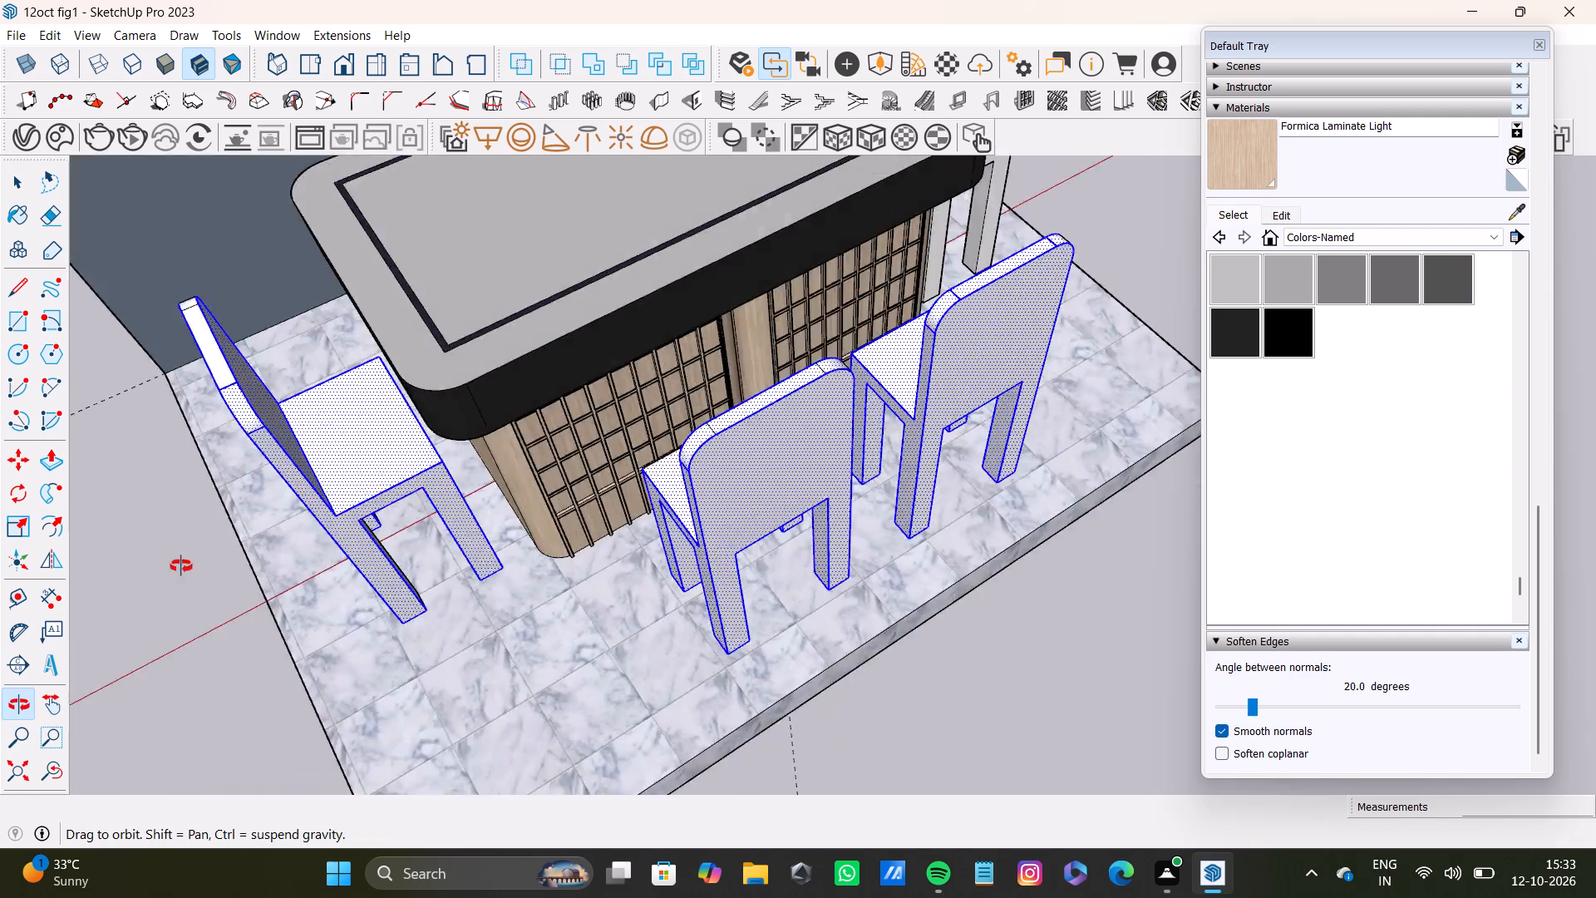
pyautogui.keyDown('shift'); pyautogui.moveTo(181, 566); pyautogui.dragTo(159, 547, button='middle'); pyautogui.keyUp('shift')
pyautogui.keyDown('shift'); pyautogui.scroll(-1, 1051, 629); pyautogui.keyUp('shift')
pyautogui.keyDown('shift'); pyautogui.moveTo(1051, 629); pyautogui.dragTo(359, 545, button='middle'); pyautogui.keyUp('shift')
pyautogui.scroll(3, 840, 521)
pyautogui.keyDown('shift'); pyautogui.moveTo(723, 539); pyautogui.dragTo(225, 607, button='middle'); pyautogui.keyUp('shift')
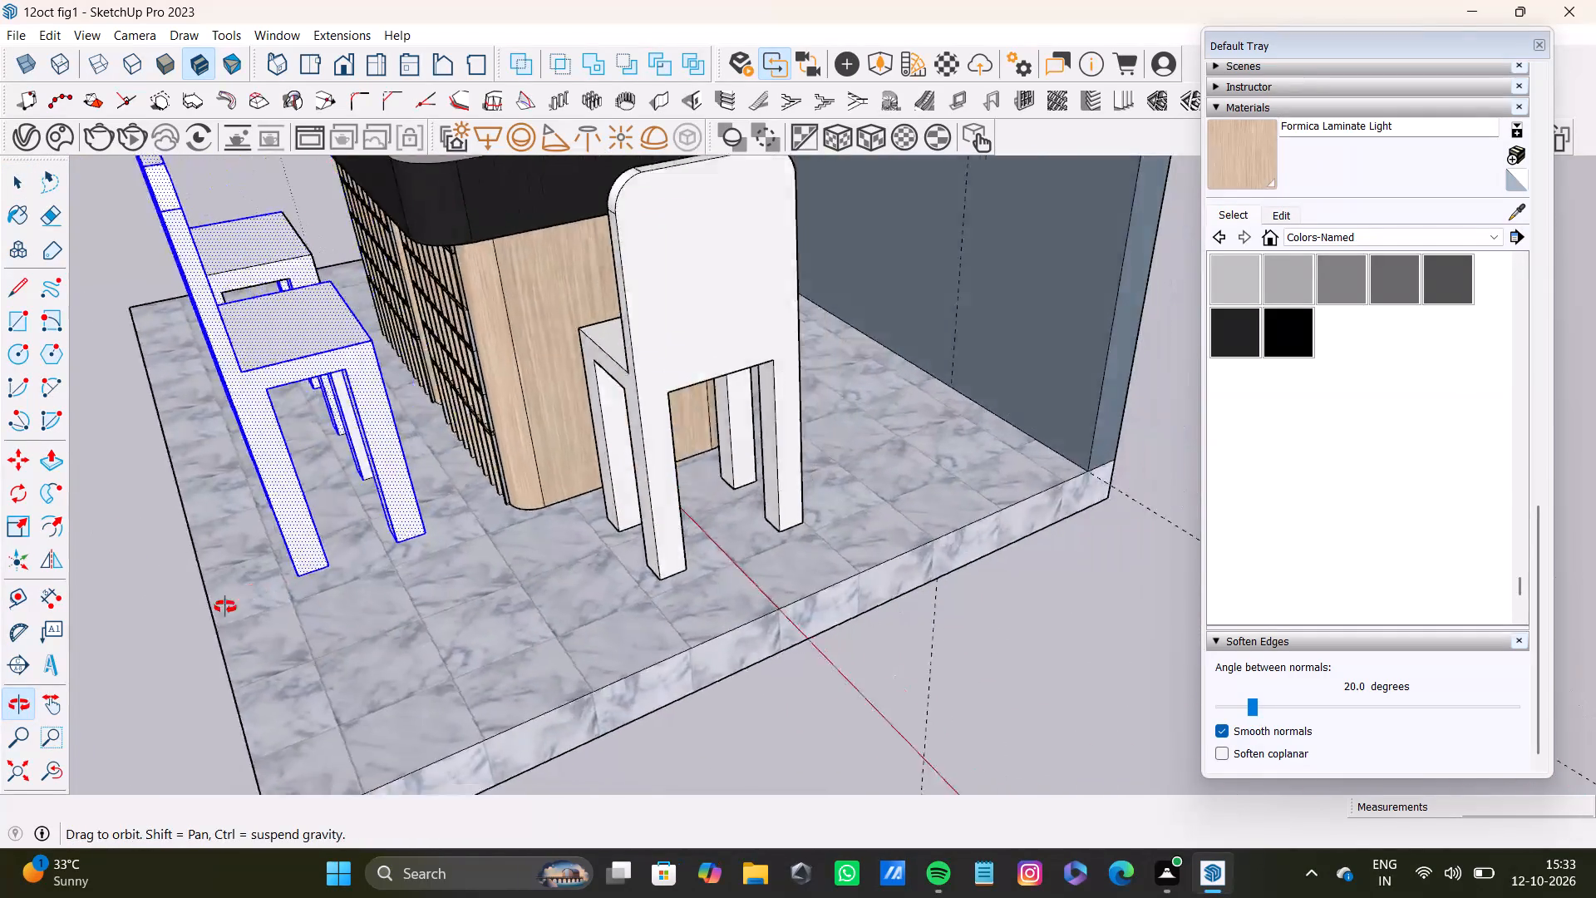
pyautogui.keyDown('shift'); pyautogui.moveTo(225, 607); pyautogui.dragTo(106, 611, button='middle'); pyautogui.keyUp('shift')
pyautogui.keyDown('shift'); pyautogui.moveTo(440, 358); pyautogui.dragTo(426, 534, button='middle'); pyautogui.keyUp('shift')
pyautogui.keyDown('shift'); pyautogui.scroll(7, 429, 447); pyautogui.keyUp('shift')
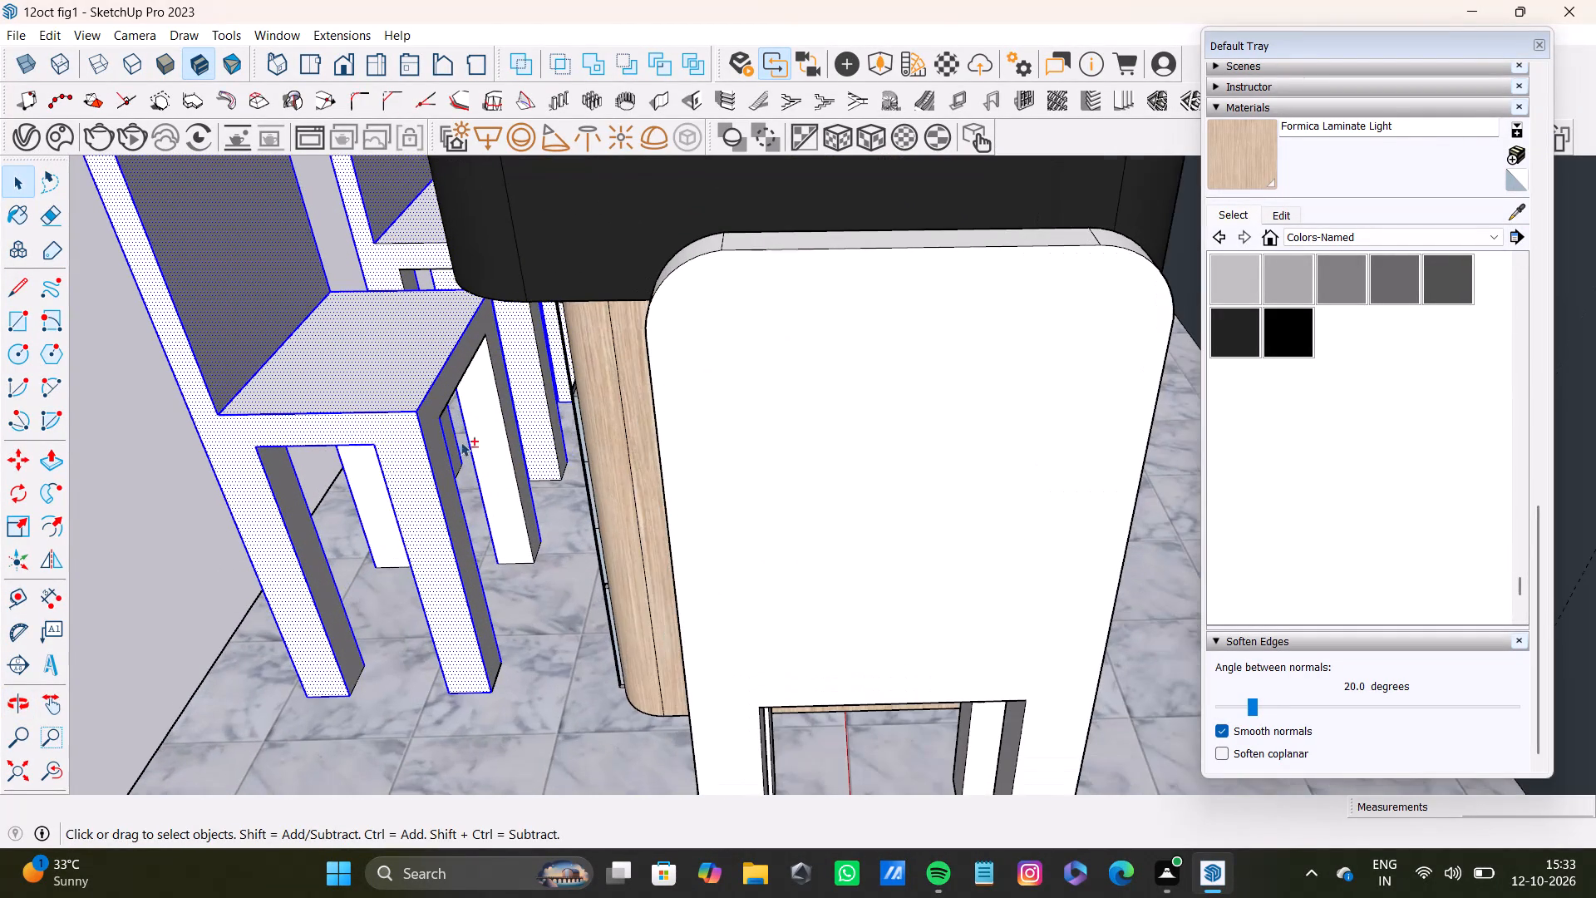
pyautogui.keyDown('shift'); pyautogui.doubleClick(493, 464); pyautogui.keyUp('shift')
pyautogui.keyDown('shift'); pyautogui.doubleClick(369, 545); pyautogui.keyUp('shift')
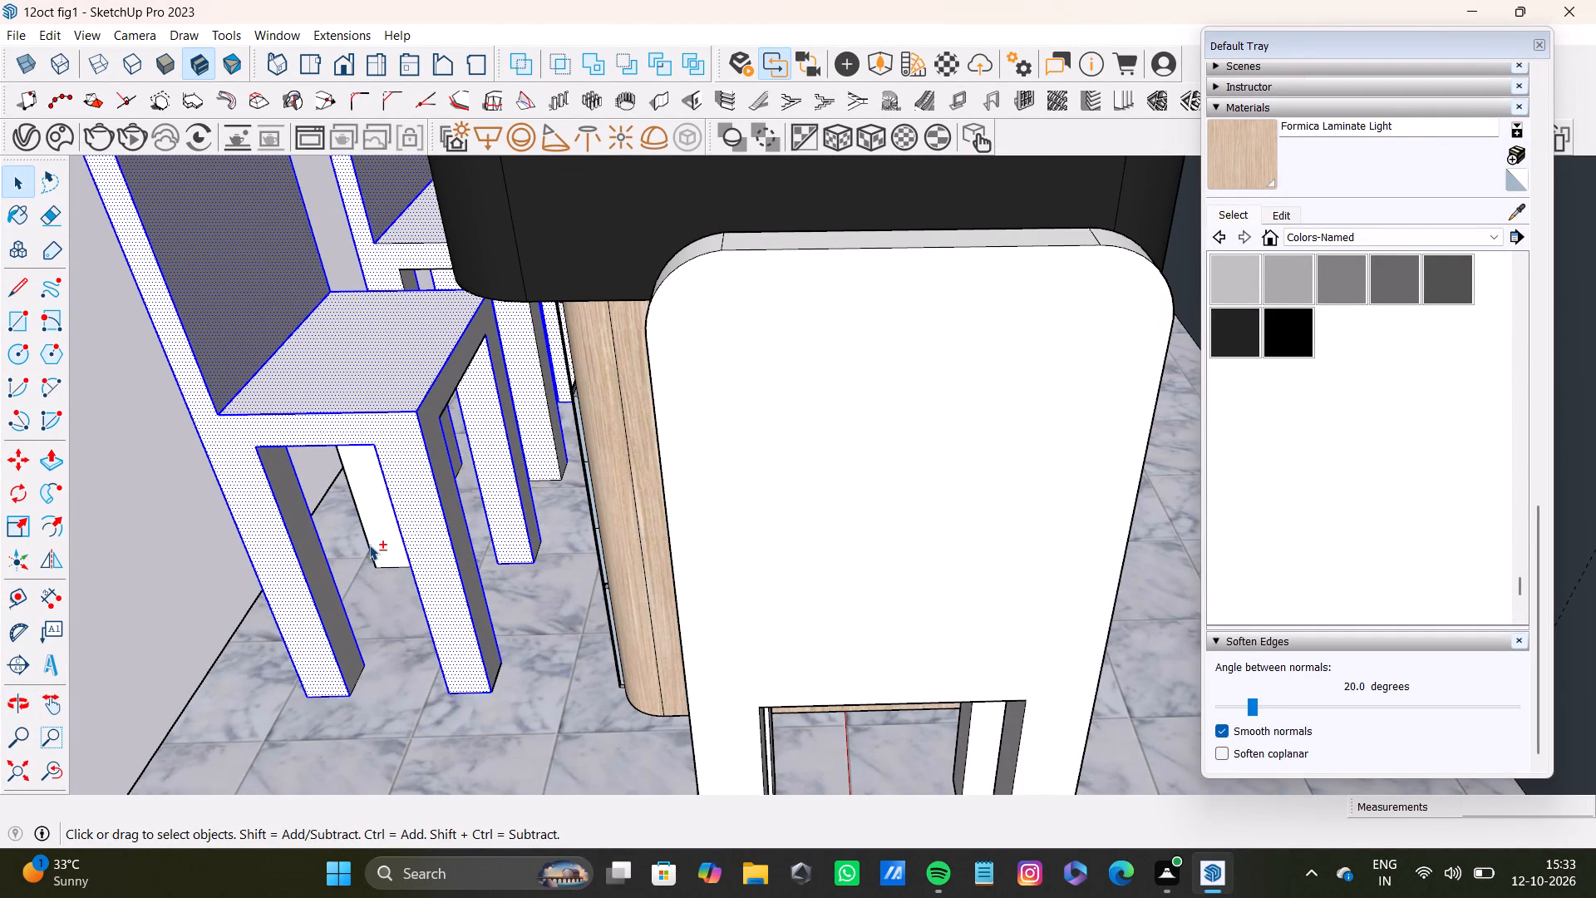
pyautogui.keyDown('shift'); pyautogui.doubleClick(391, 551); pyautogui.keyUp('shift')
pyautogui.keyDown('shift'); pyautogui.doubleClick(479, 591); pyautogui.keyUp('shift')
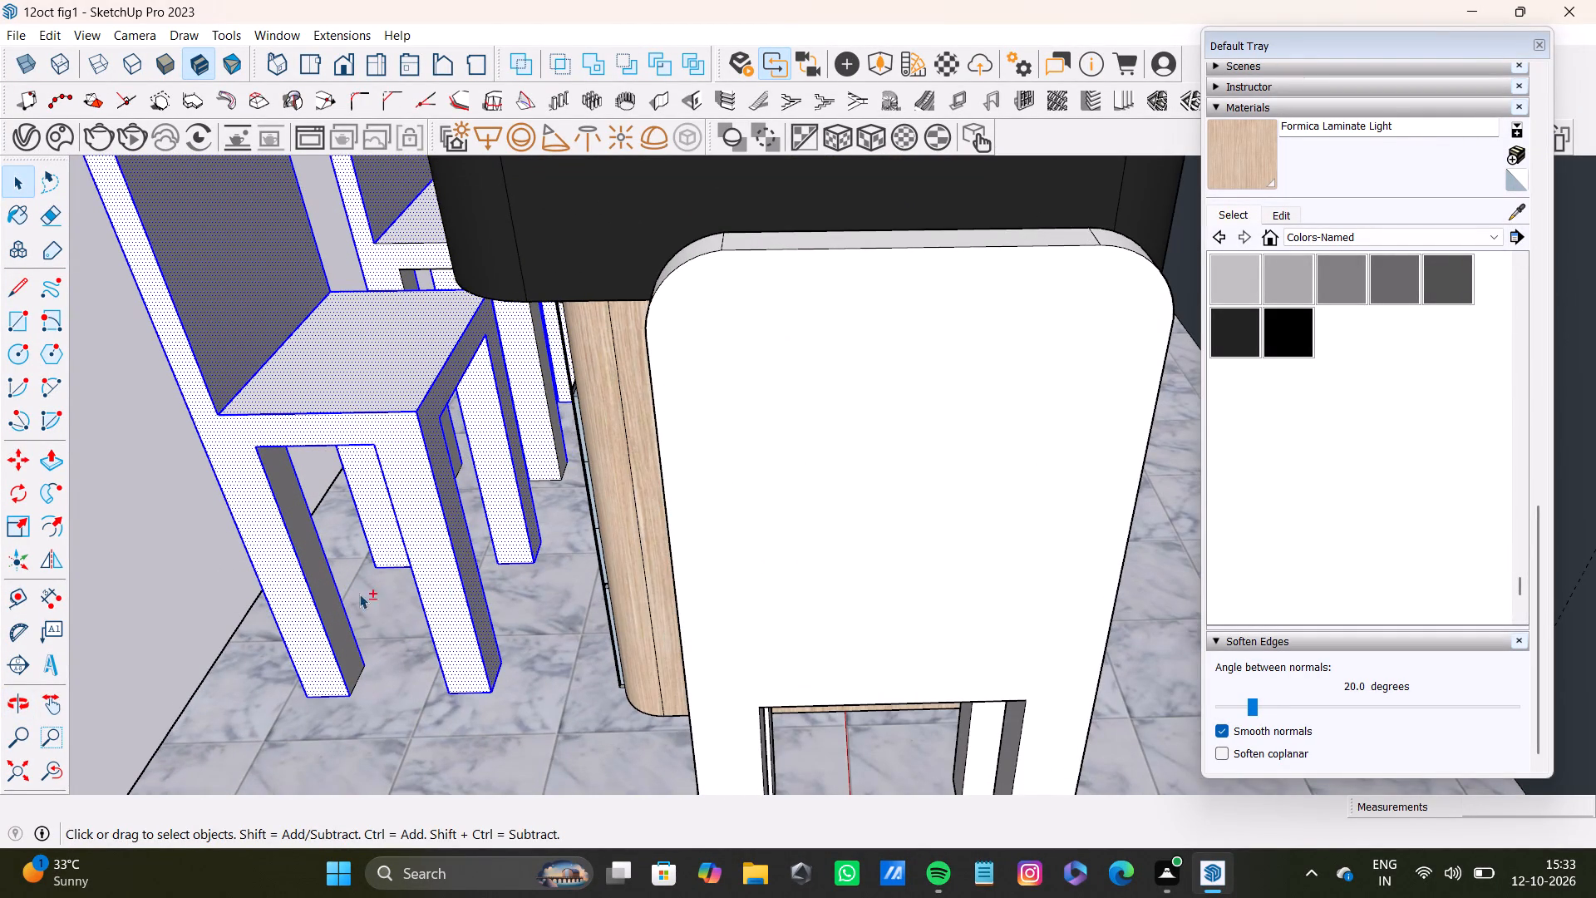
pyautogui.keyDown('shift'); pyautogui.doubleClick(332, 611); pyautogui.keyUp('shift')
# Add the remaining end chair's side face and seat top to the selection.
pyautogui.keyDown('shift'); pyautogui.moveTo(960, 629); pyautogui.dragTo(394, 628, button='middle'); pyautogui.keyUp('shift')
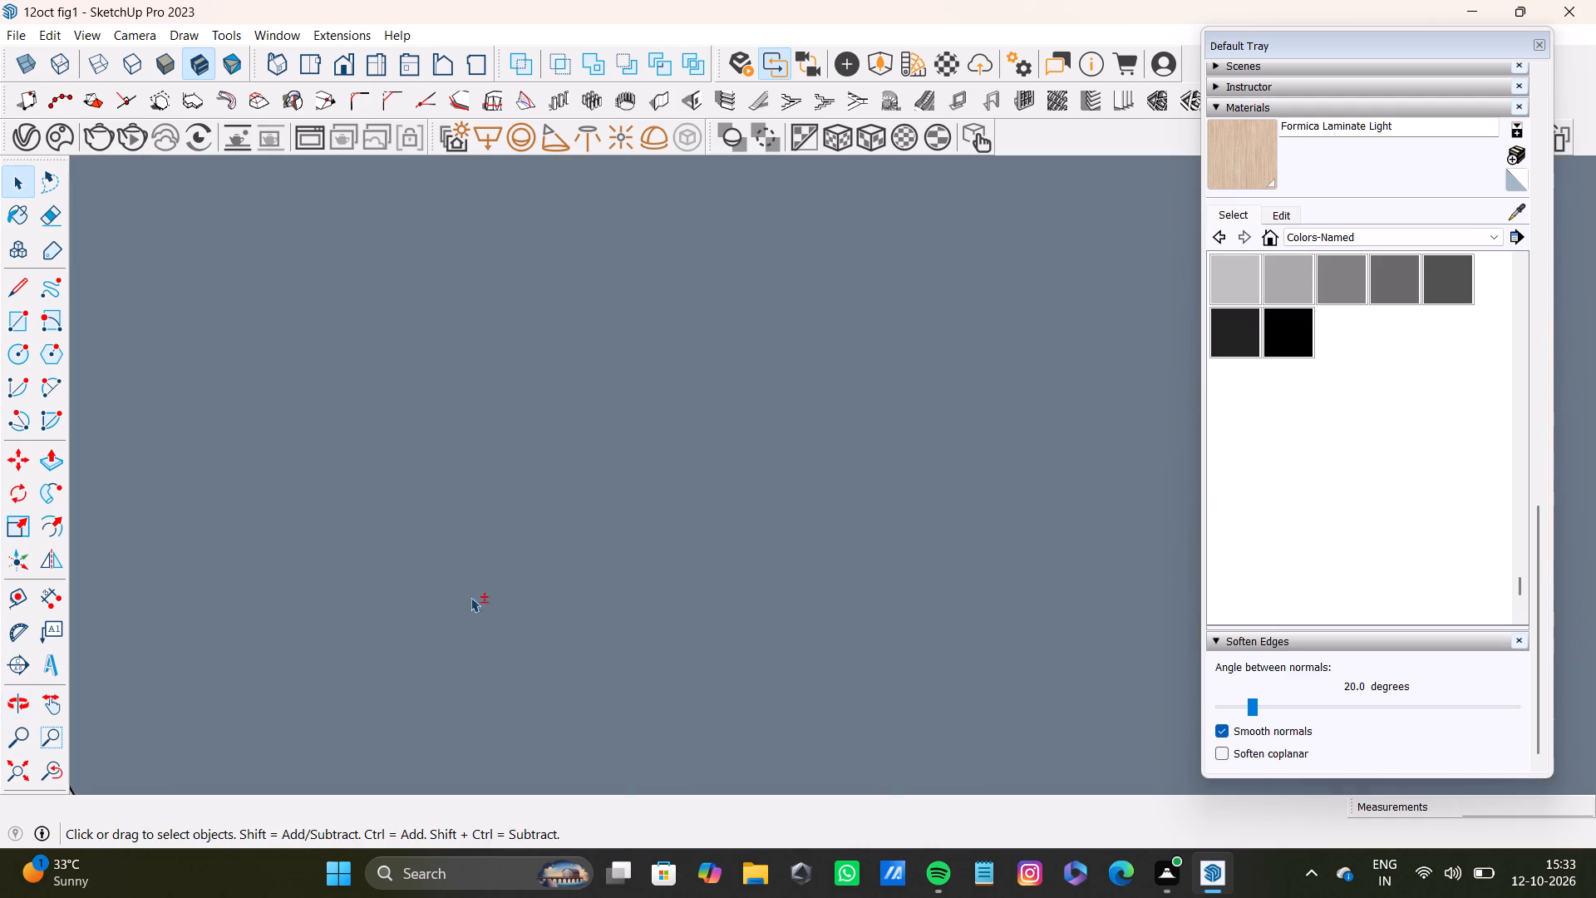
pyautogui.click(58, 760)
pyautogui.scroll(-5, 796, 439)
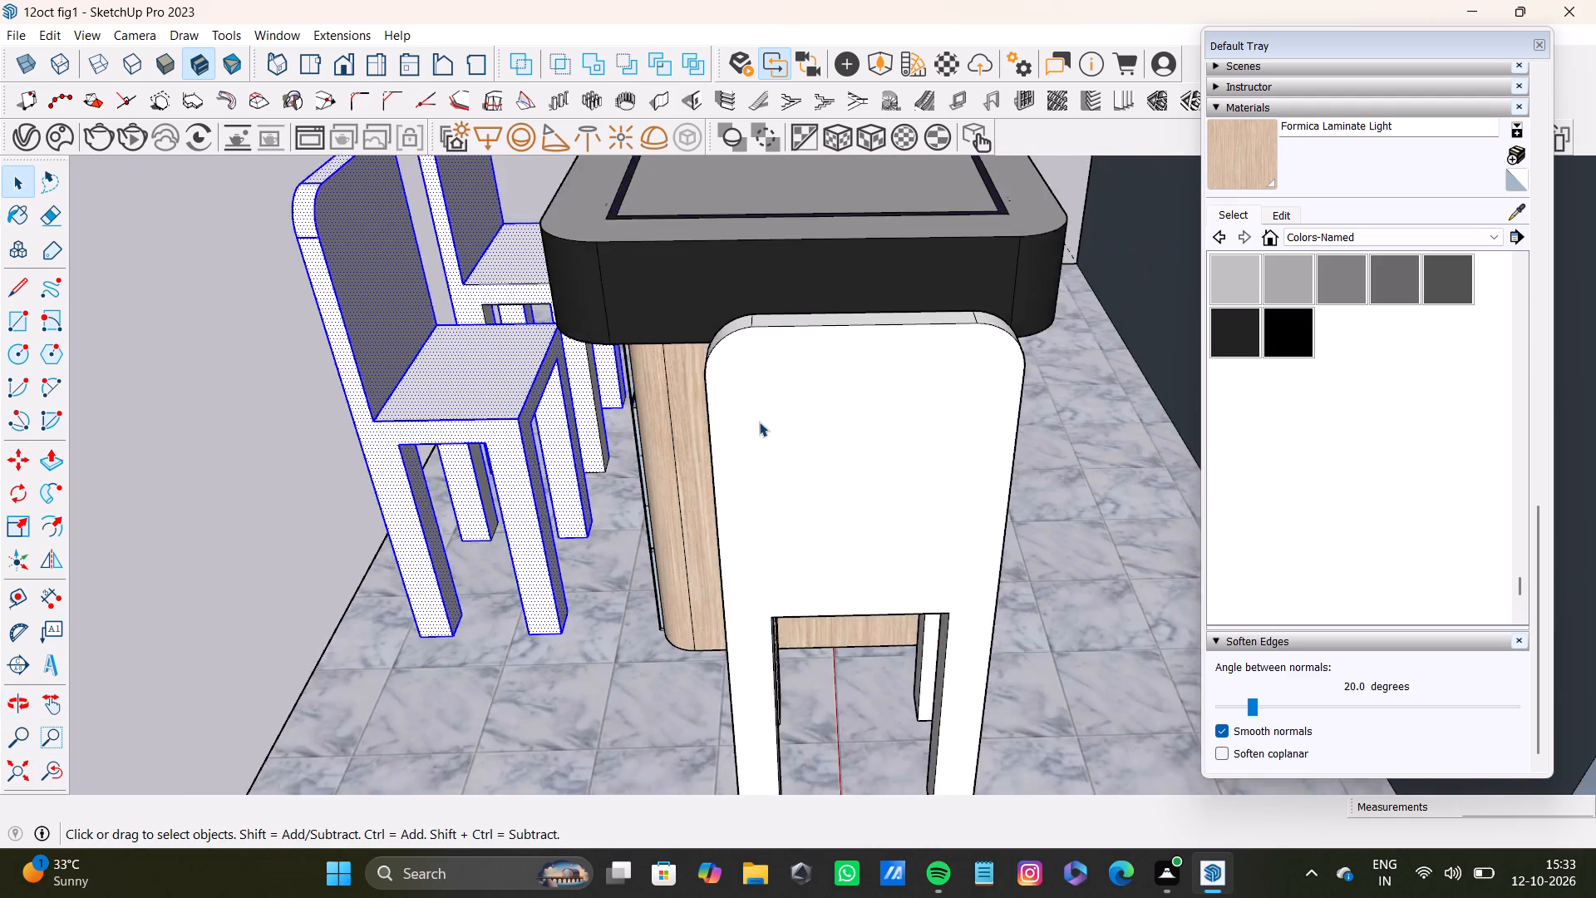
pyautogui.scroll(-8, 759, 422)
pyautogui.moveTo(796, 486); pyautogui.dragTo(1034, 523, button='middle')
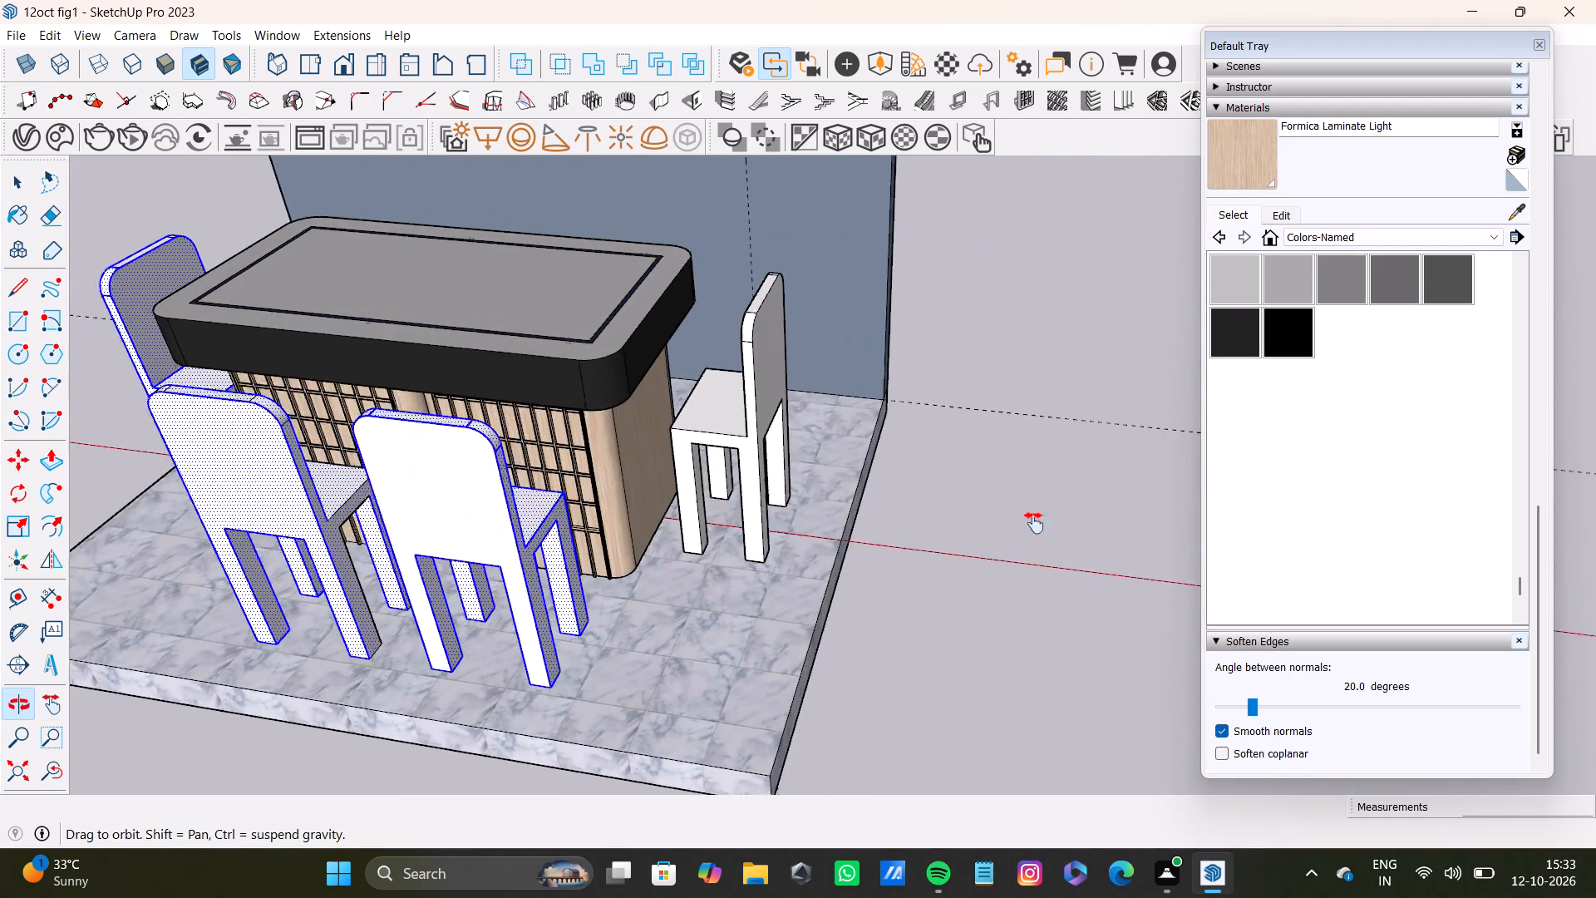
pyautogui.moveTo(1034, 523); pyautogui.dragTo(1119, 506, button='middle')
pyautogui.keyDown('shift'); pyautogui.scroll(7, 731, 586); pyautogui.keyUp('shift')
pyautogui.keyDown('shift'); pyautogui.doubleClick(618, 447); pyautogui.keyUp('shift')
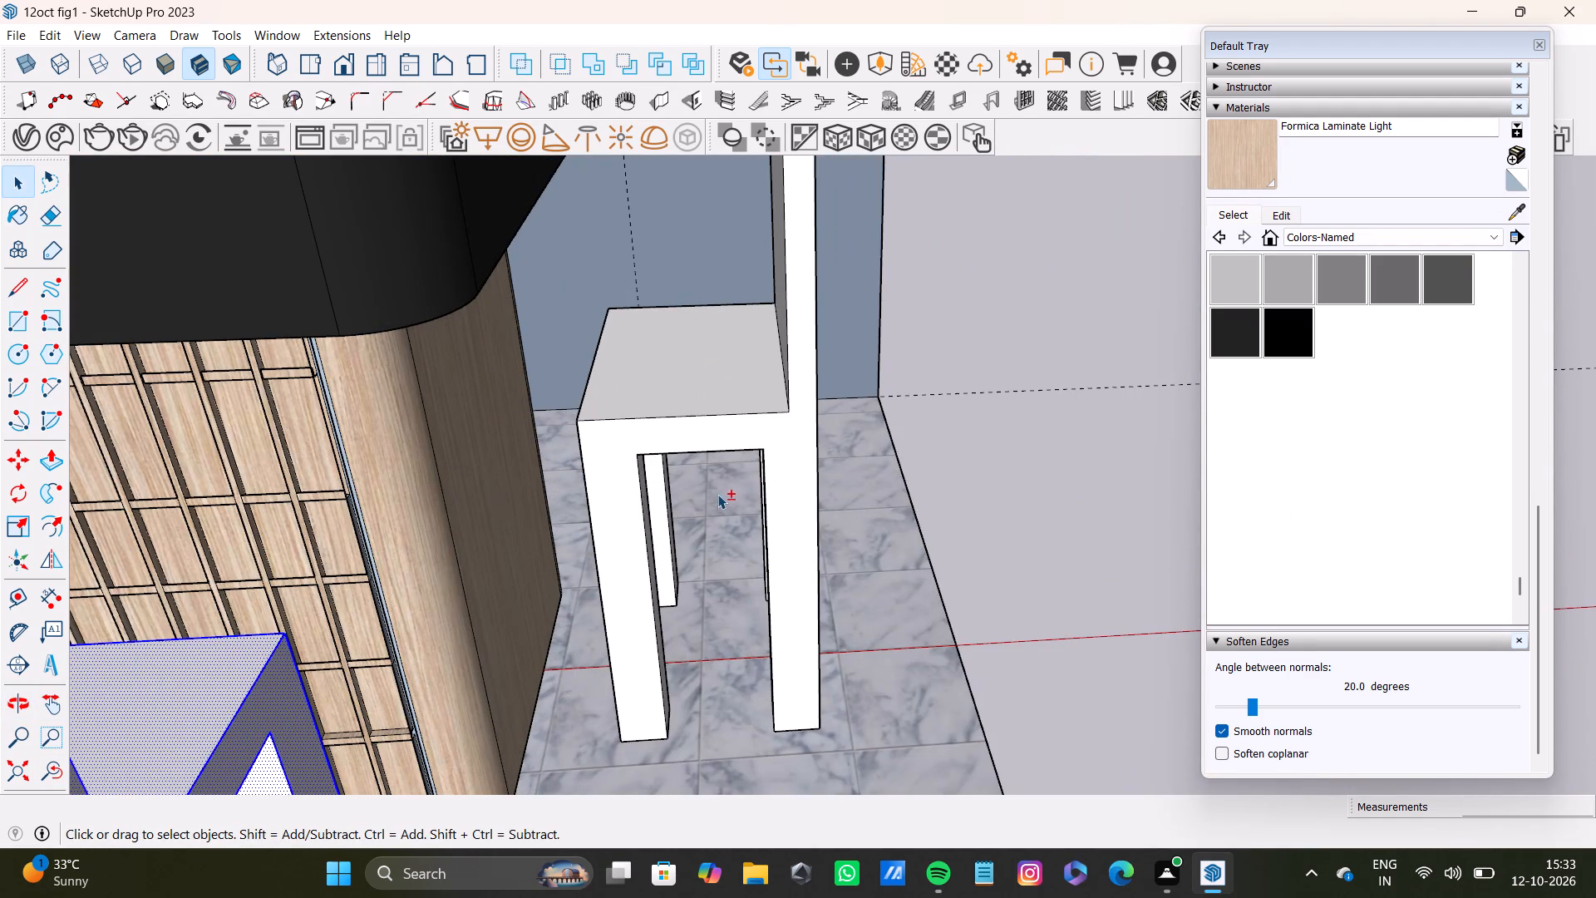
pyautogui.keyDown('shift'); pyautogui.doubleClick(780, 440); pyautogui.keyUp('shift')
pyautogui.keyDown('shift'); pyautogui.doubleClick(685, 386); pyautogui.keyUp('shift')
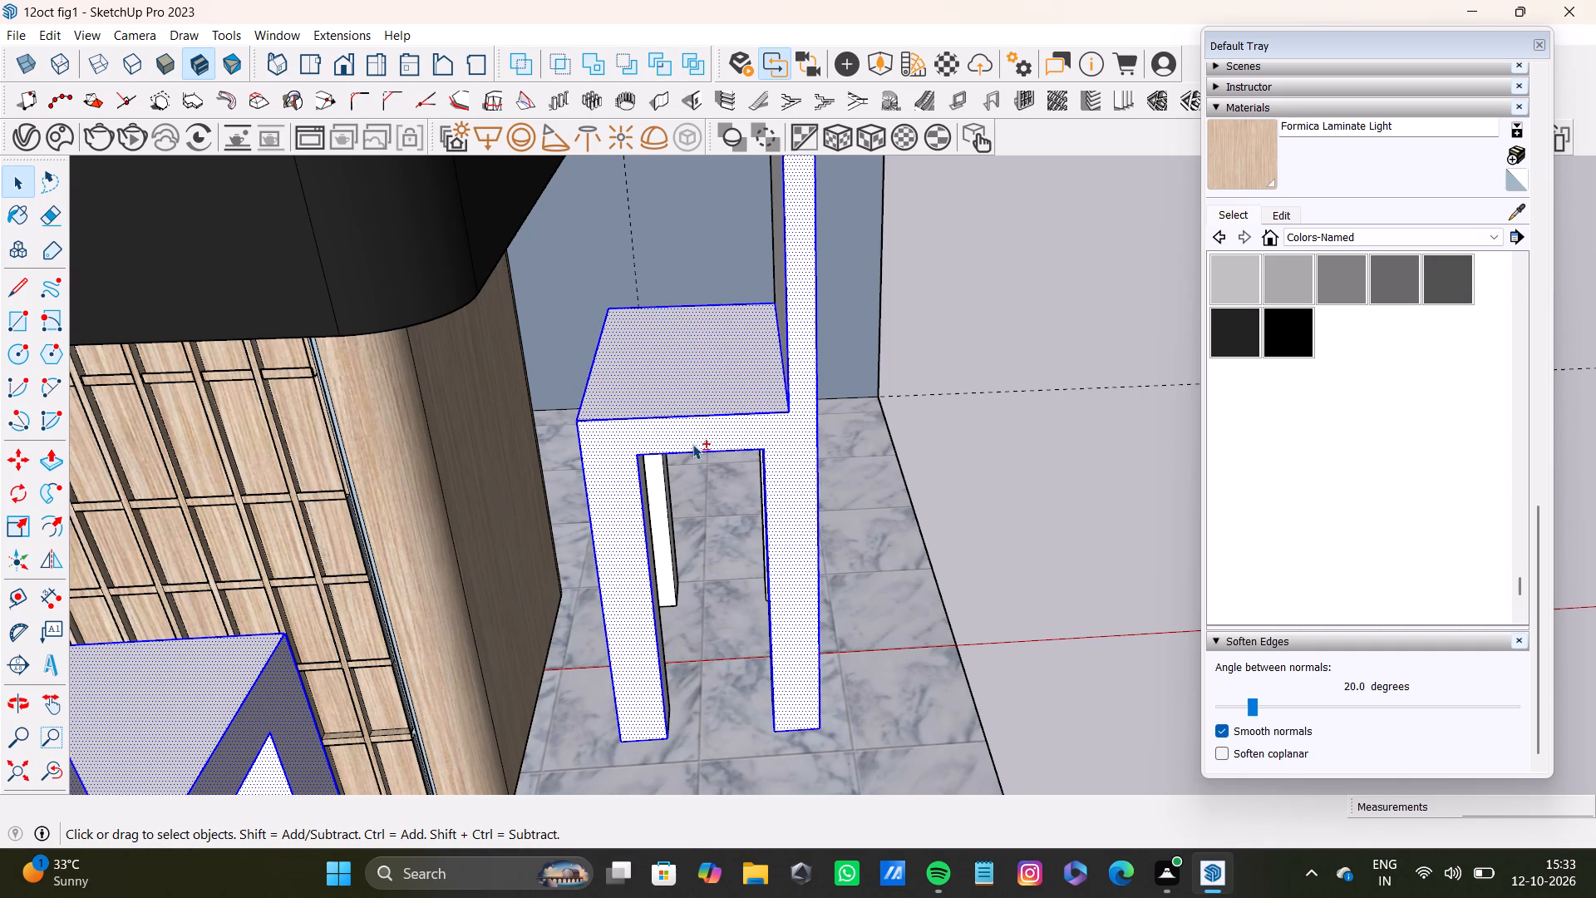
# Add that end chair's seat-side backrest face, top edge and both rounded corner faces to the selection.
pyautogui.moveTo(692, 444); pyautogui.dragTo(852, 496, button='middle')
pyautogui.keyDown('shift'); pyautogui.doubleClick(820, 376); pyautogui.keyUp('shift')
pyautogui.keyDown('shift'); pyautogui.moveTo(782, 264); pyautogui.dragTo(758, 586, button='middle'); pyautogui.keyUp('shift')
pyautogui.keyDown('shift'); pyautogui.scroll(4, 757, 525); pyautogui.keyUp('shift')
pyautogui.keyDown('shift'); pyautogui.doubleClick(835, 471); pyautogui.keyUp('shift')
pyautogui.keyDown('shift'); pyautogui.doubleClick(815, 445); pyautogui.keyUp('shift')
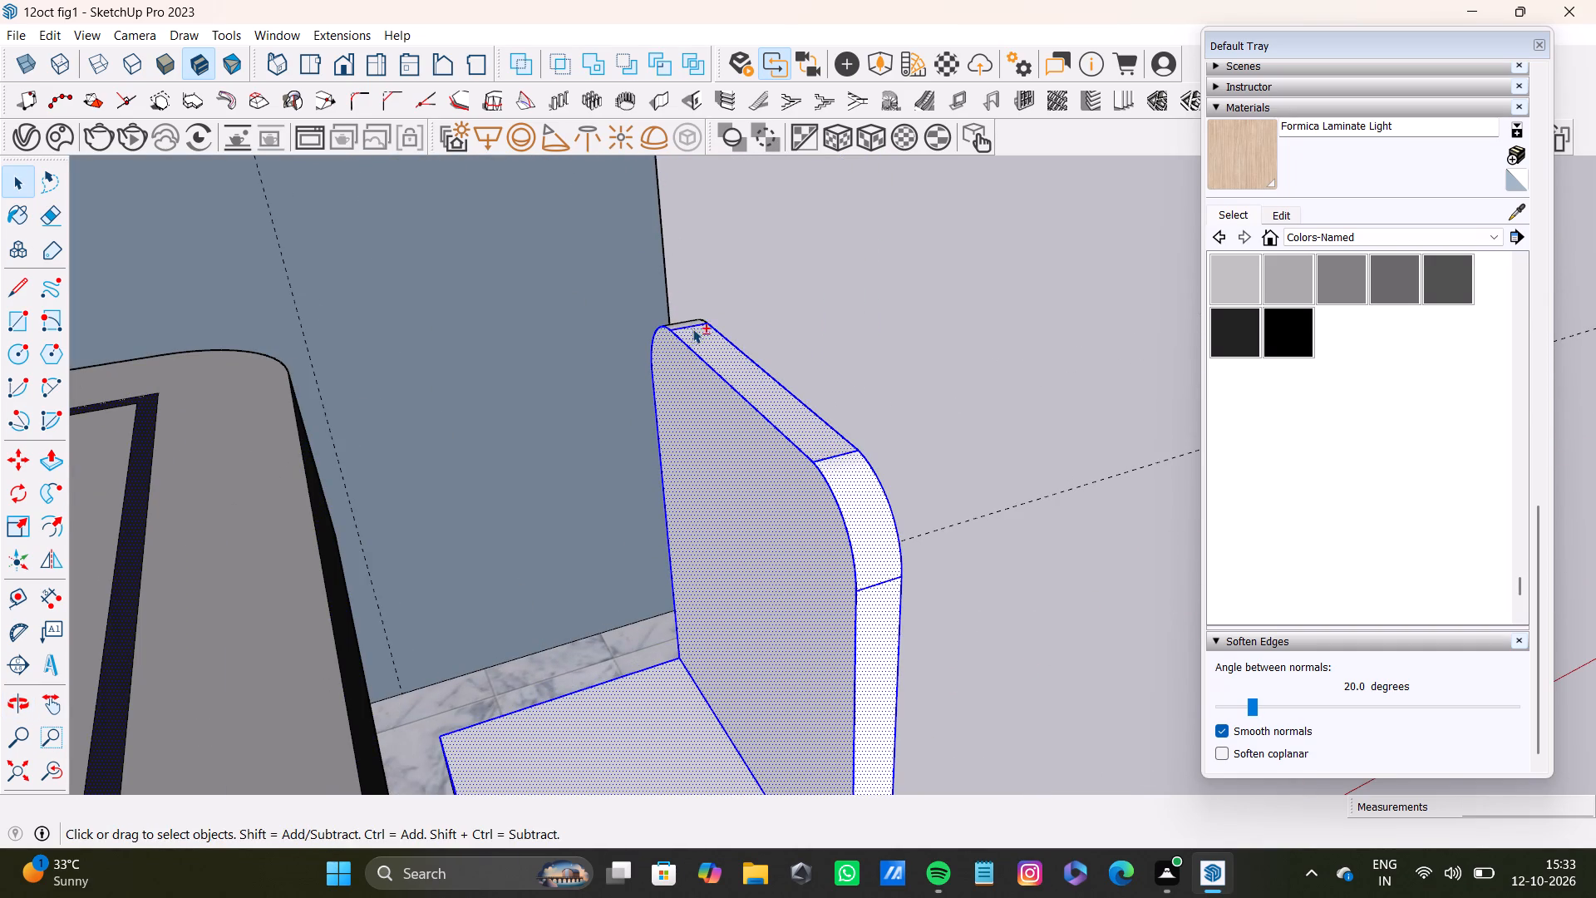
pyautogui.keyDown('shift'); pyautogui.scroll(4, 692, 341); pyautogui.keyUp('shift')
pyautogui.moveTo(704, 334); pyautogui.dragTo(1125, 518, button='middle')
pyautogui.keyDown('shift'); pyautogui.scroll(3, 526, 490); pyautogui.keyUp('shift')
pyautogui.keyDown('shift'); pyautogui.doubleClick(538, 463); pyautogui.keyUp('shift')
# Add the same end chair's opposite side face, front face and visible inner leg faces to the selection.
pyautogui.keyDown('shift'); pyautogui.scroll(-4, 577, 506); pyautogui.keyUp('shift')
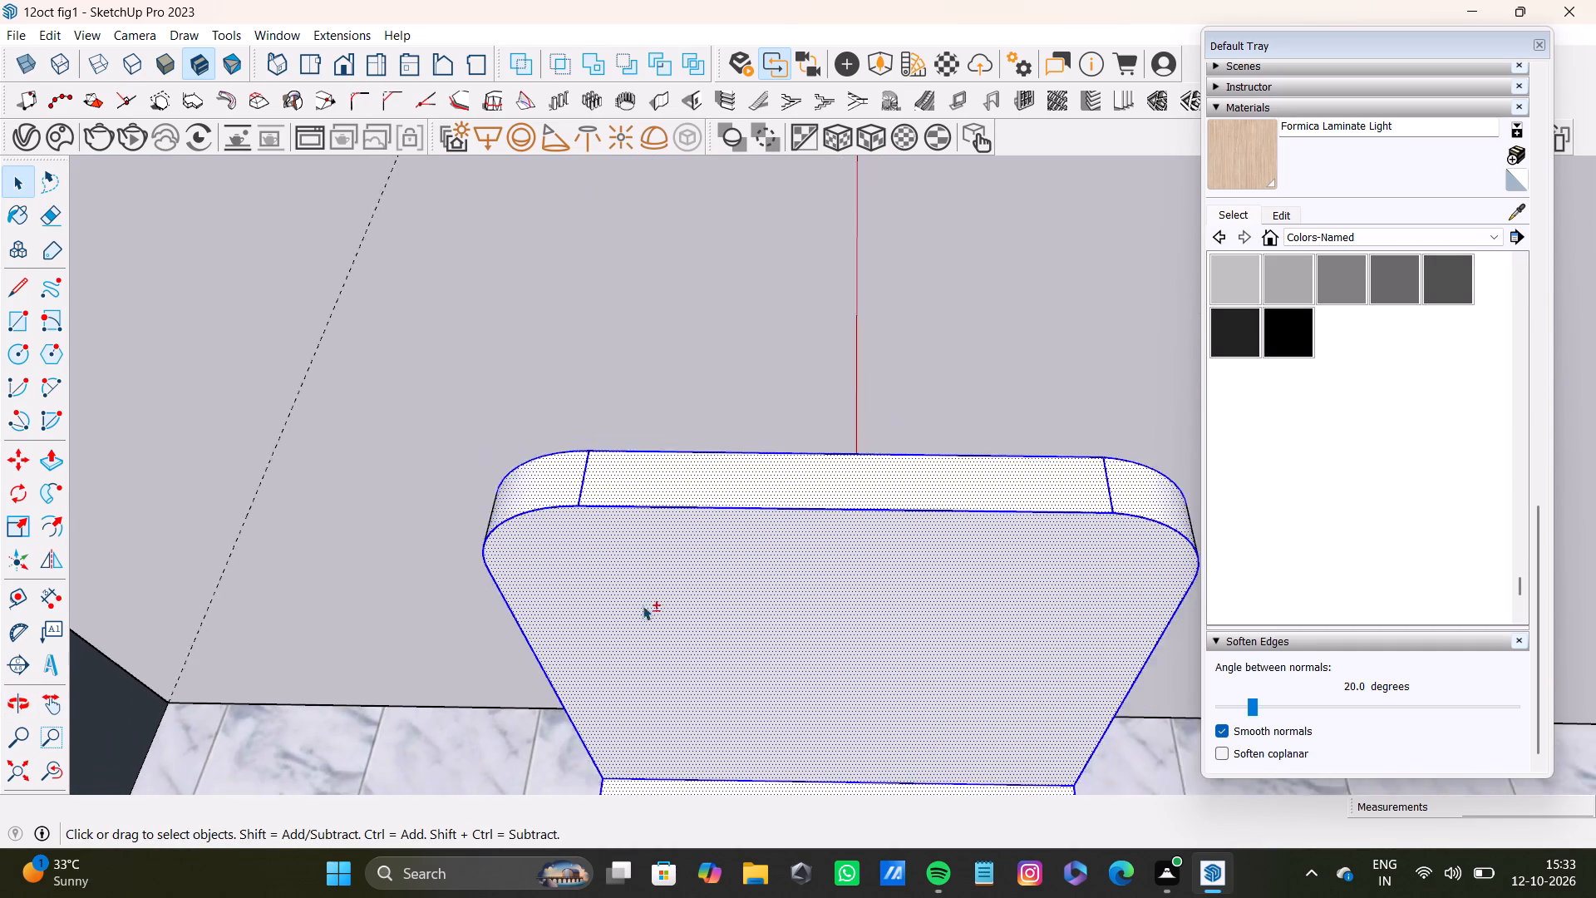
pyautogui.keyDown('shift'); pyautogui.scroll(-8, 643, 605); pyautogui.keyUp('shift')
pyautogui.keyDown('shift'); pyautogui.moveTo(707, 685); pyautogui.dragTo(743, 328, button='middle'); pyautogui.keyUp('shift')
pyautogui.moveTo(665, 450); pyautogui.dragTo(978, 382, button='middle')
pyautogui.keyDown('shift'); pyautogui.moveTo(356, 653); pyautogui.dragTo(374, 624, button='middle'); pyautogui.keyUp('shift')
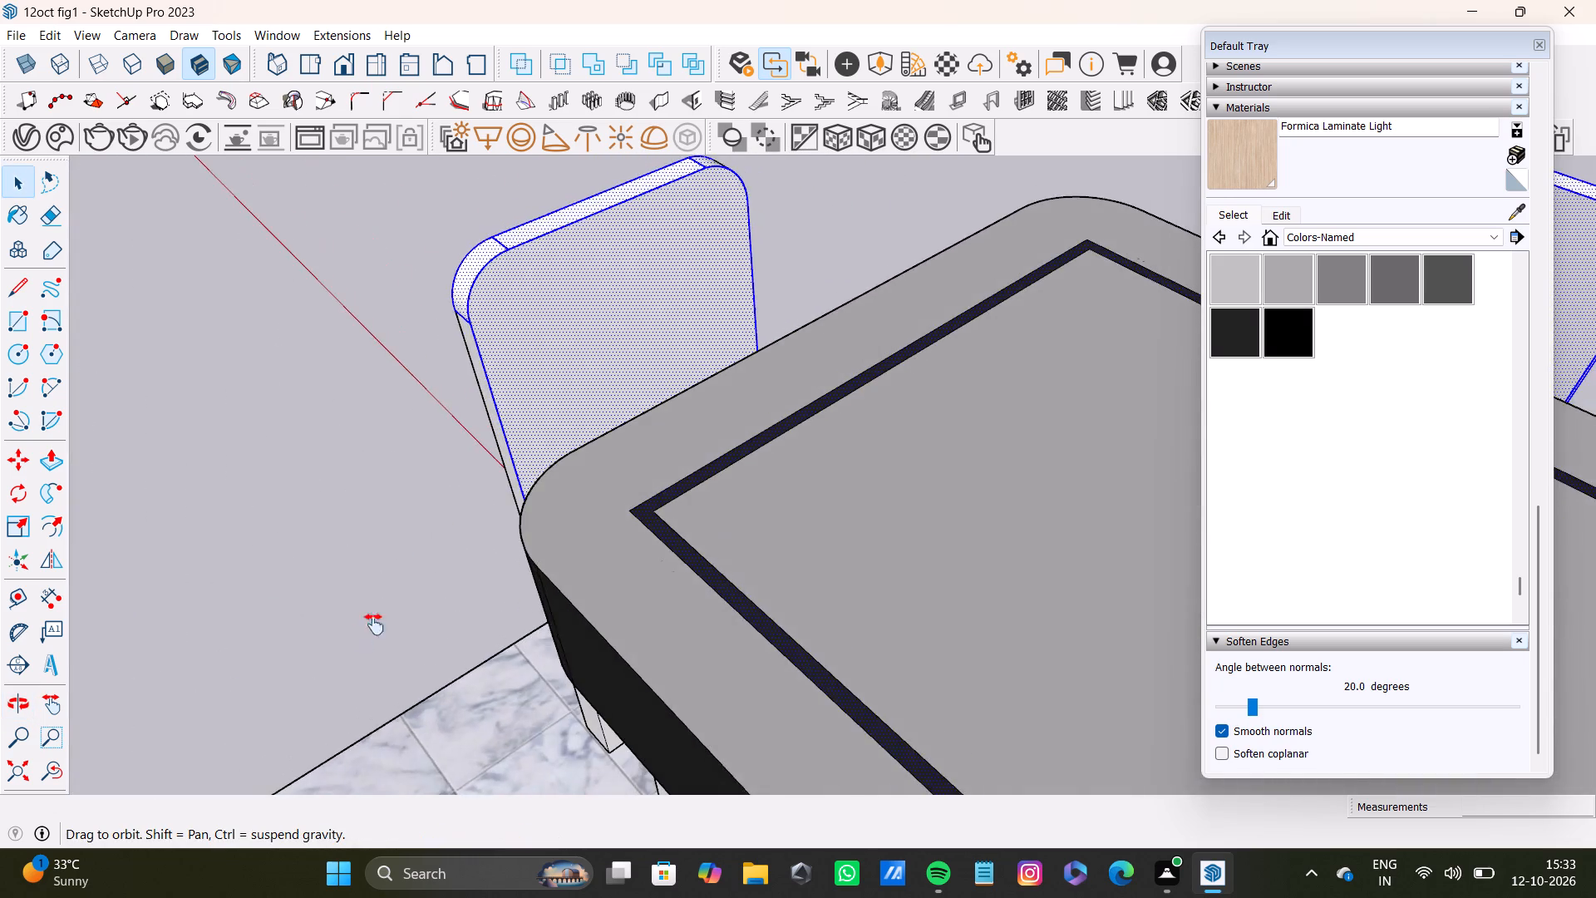
pyautogui.keyDown('shift'); pyautogui.moveTo(374, 624); pyautogui.dragTo(322, 517, button='middle'); pyautogui.keyUp('shift')
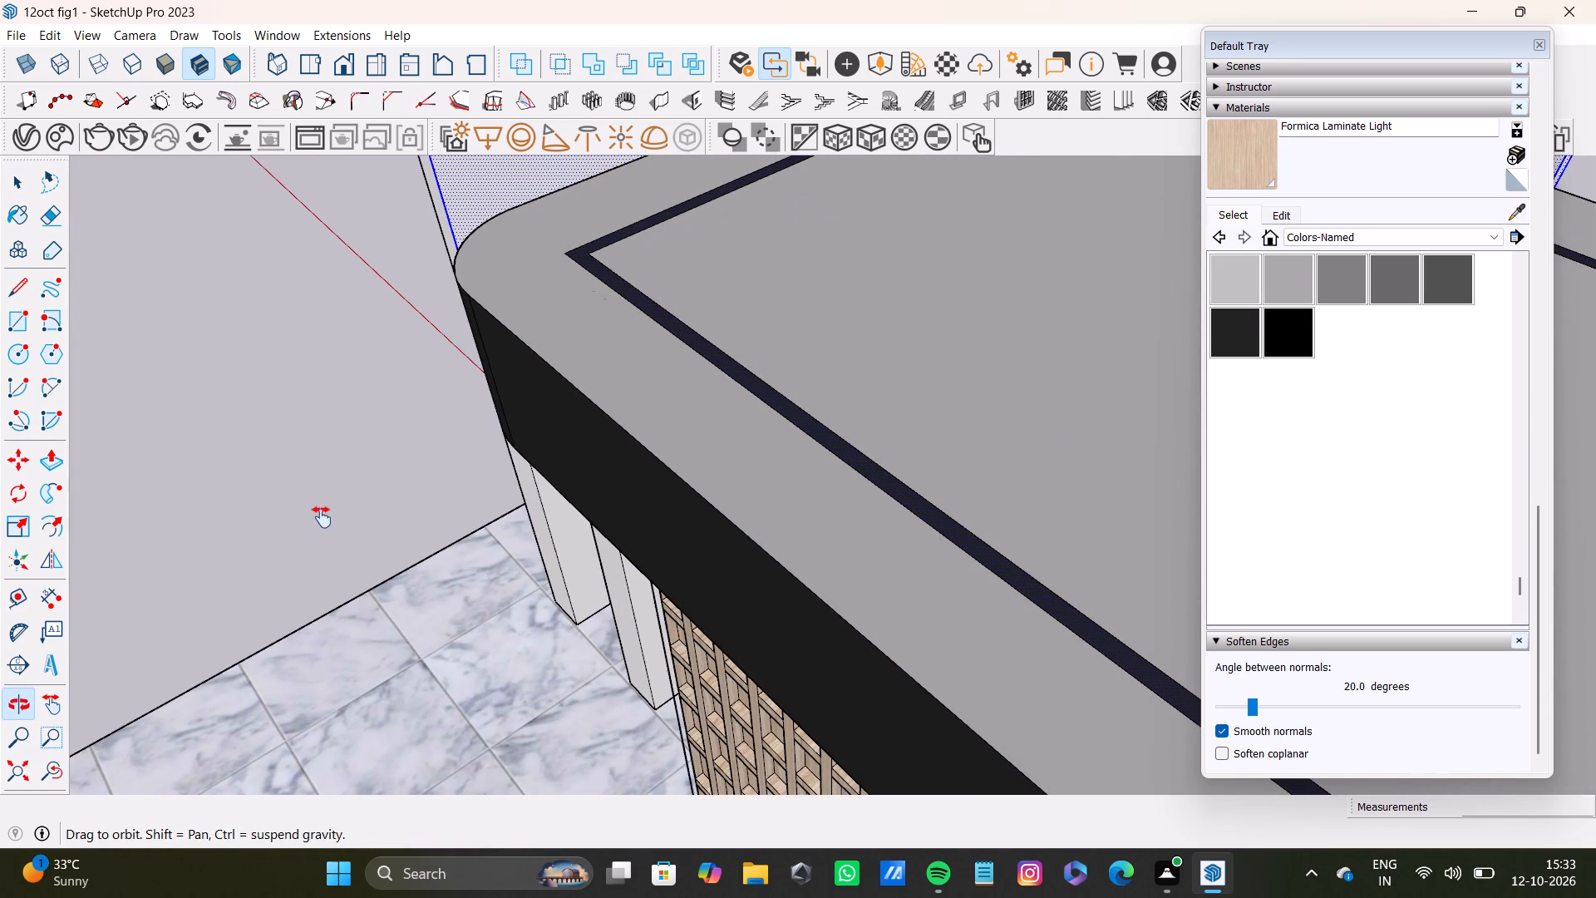
pyautogui.keyDown('shift'); pyautogui.moveTo(322, 517); pyautogui.dragTo(420, 462, button='middle'); pyautogui.keyUp('shift')
pyautogui.keyDown('shift'); pyautogui.scroll(3, 414, 577); pyautogui.keyUp('shift')
pyautogui.keyDown('shift'); pyautogui.doubleClick(468, 650); pyautogui.keyUp('shift')
pyautogui.keyDown('shift'); pyautogui.doubleClick(504, 644); pyautogui.keyUp('shift')
pyautogui.keyDown('shift'); pyautogui.doubleClick(348, 663); pyautogui.keyUp('shift')
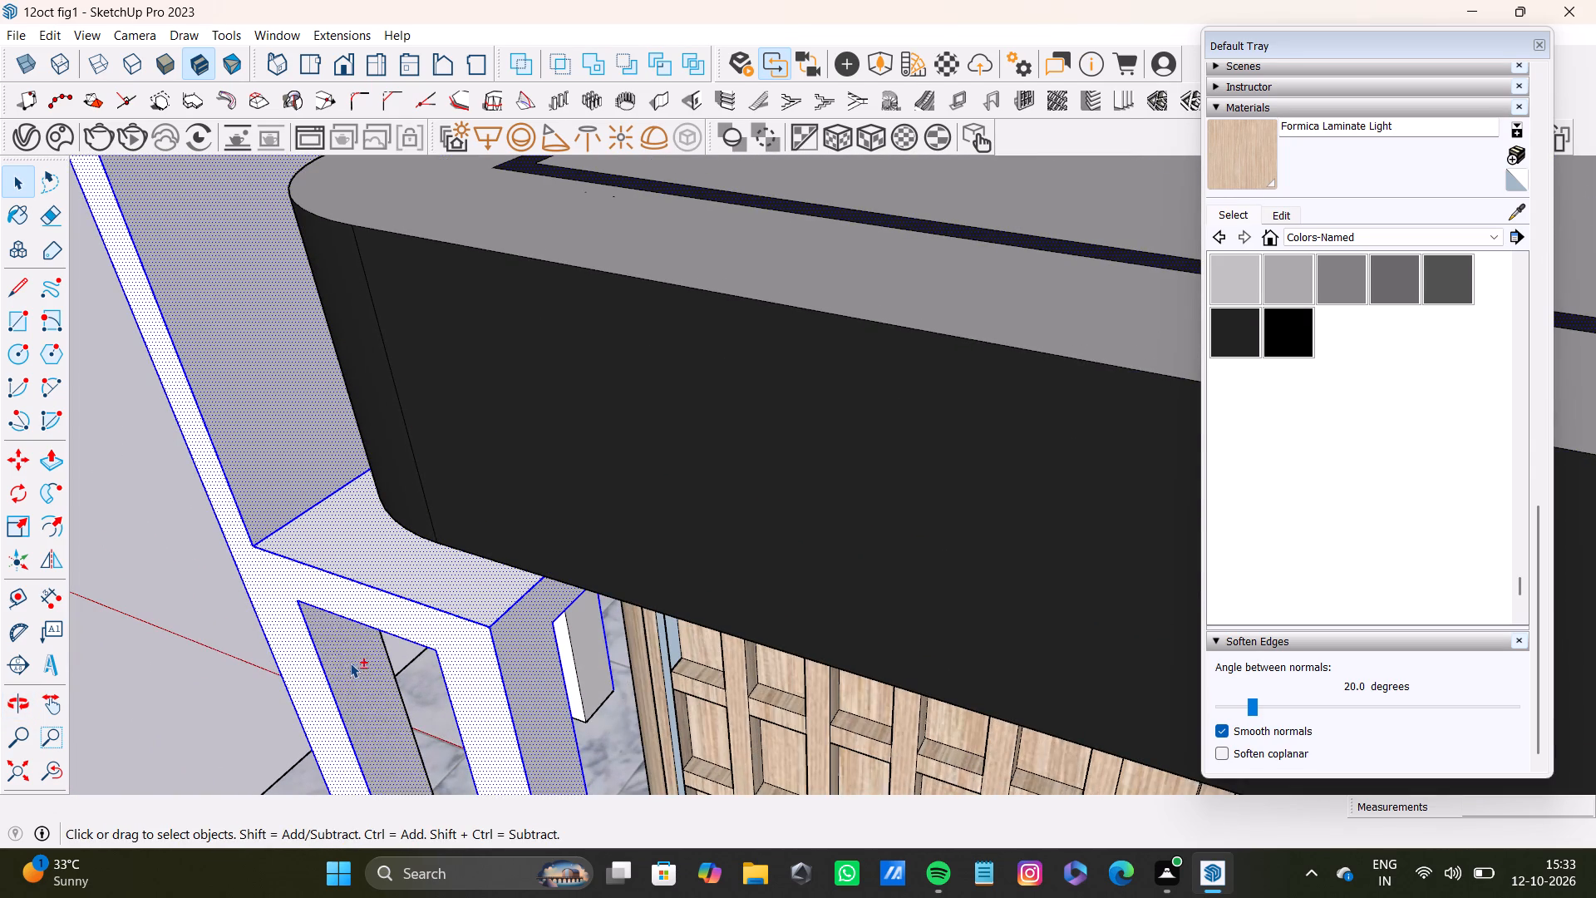
pyautogui.keyDown('shift'); pyautogui.scroll(-4, 470, 664); pyautogui.keyUp('shift')
pyautogui.keyDown('shift'); pyautogui.moveTo(470, 678); pyautogui.dragTo(462, 629, button='middle'); pyautogui.keyUp('shift')
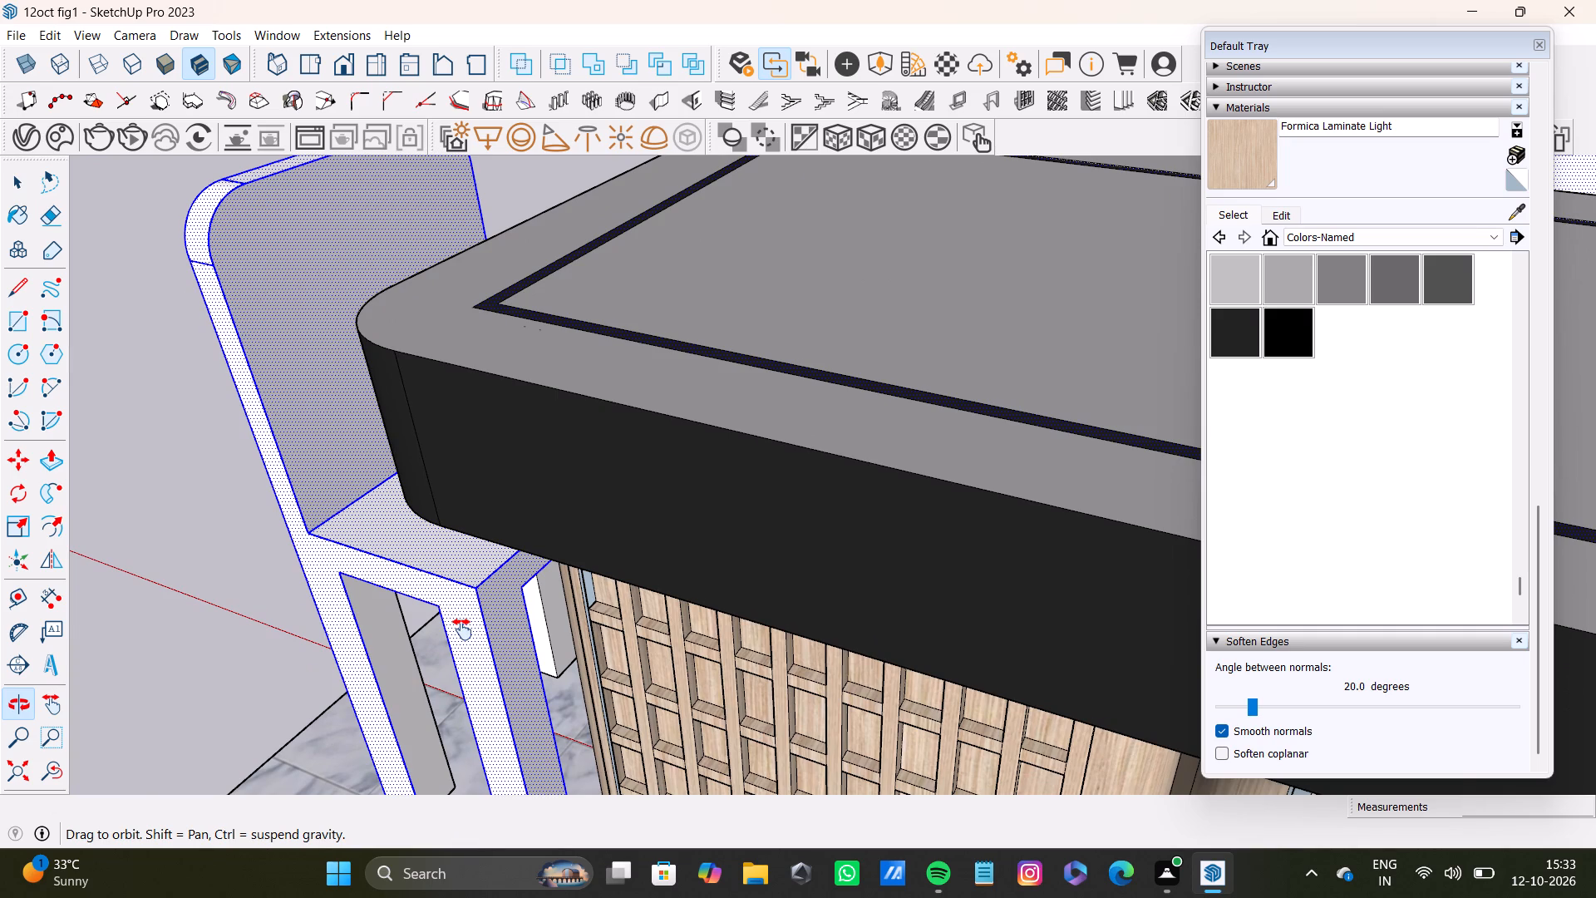
pyautogui.keyDown('shift'); pyautogui.moveTo(462, 629); pyautogui.dragTo(411, 517, button='middle'); pyautogui.keyUp('shift')
pyautogui.keyDown('shift'); pyautogui.doubleClick(359, 566); pyautogui.keyUp('shift')
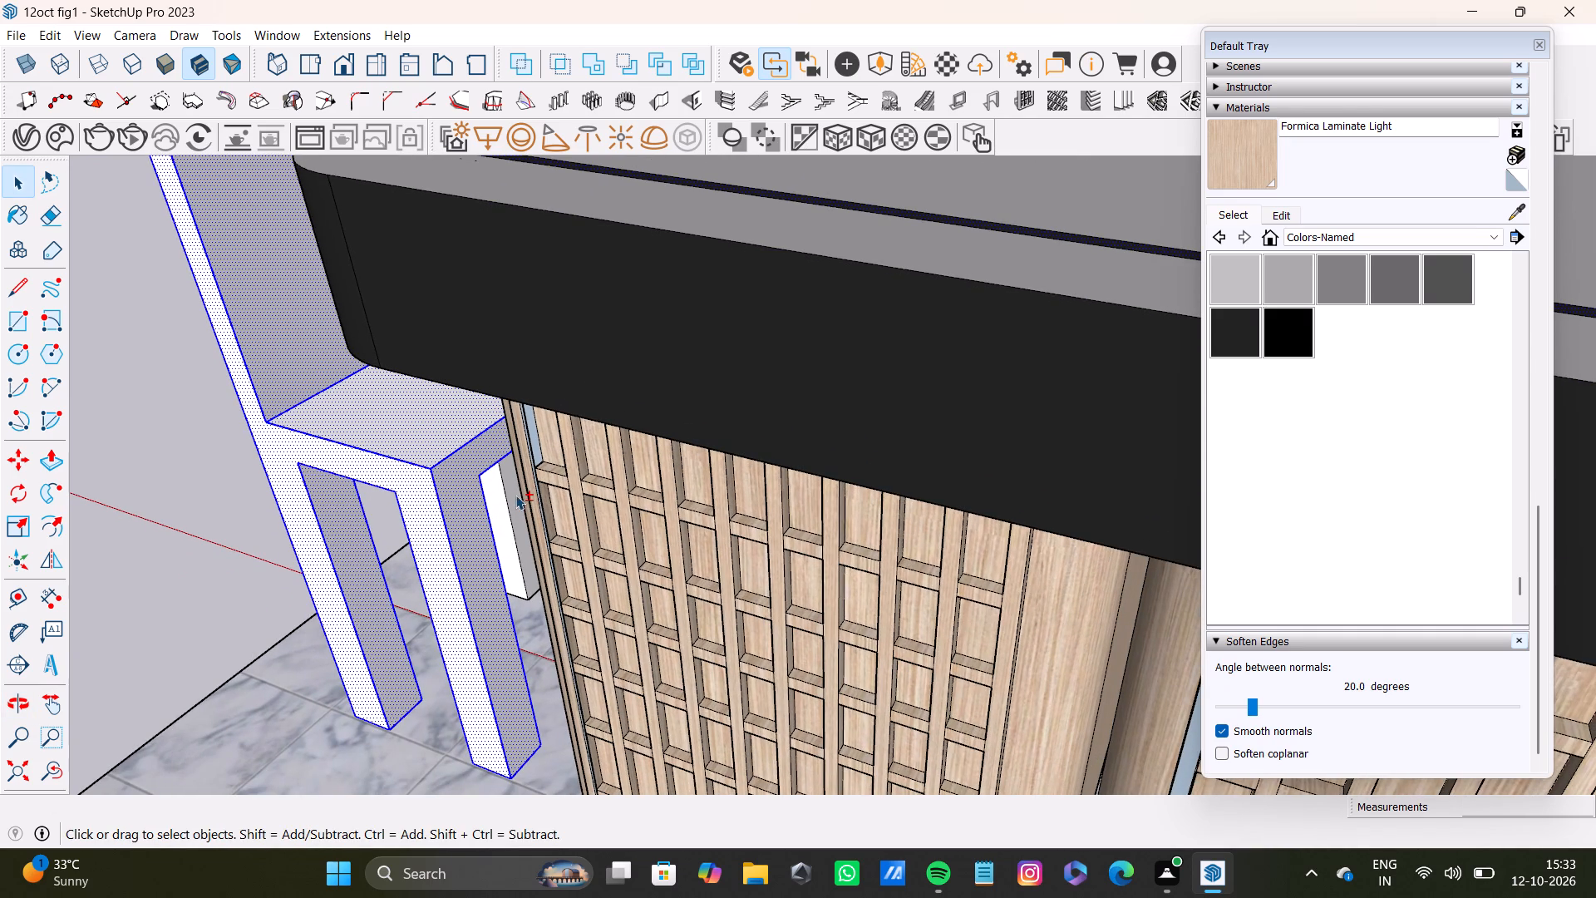
pyautogui.keyDown('shift'); pyautogui.click(515, 495); pyautogui.keyUp('shift')
pyautogui.keyDown('shift'); pyautogui.doubleClick(500, 499); pyautogui.keyUp('shift')
# Add the outer back face of the same end chair's backrest to the selection.
pyautogui.keyDown('shift'); pyautogui.scroll(-3, 486, 545); pyautogui.keyUp('shift')
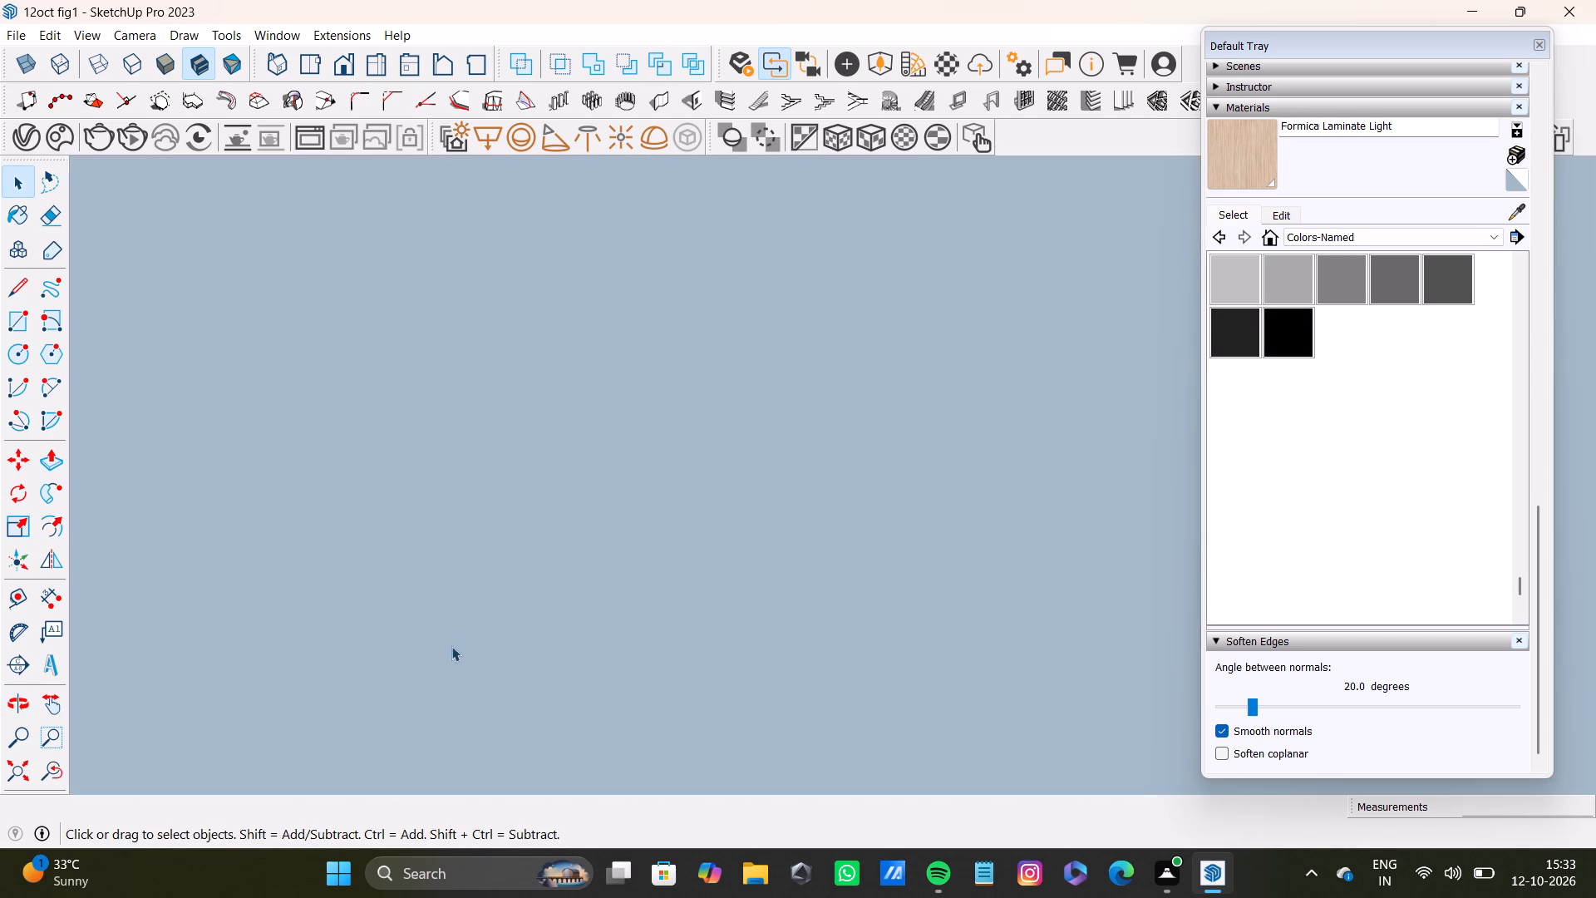
pyautogui.moveTo(451, 646); pyautogui.dragTo(472, 626, button='middle')
pyautogui.click(57, 776)
pyautogui.click(17, 776)
pyautogui.moveTo(156, 739); pyautogui.dragTo(1037, 679, button='middle')
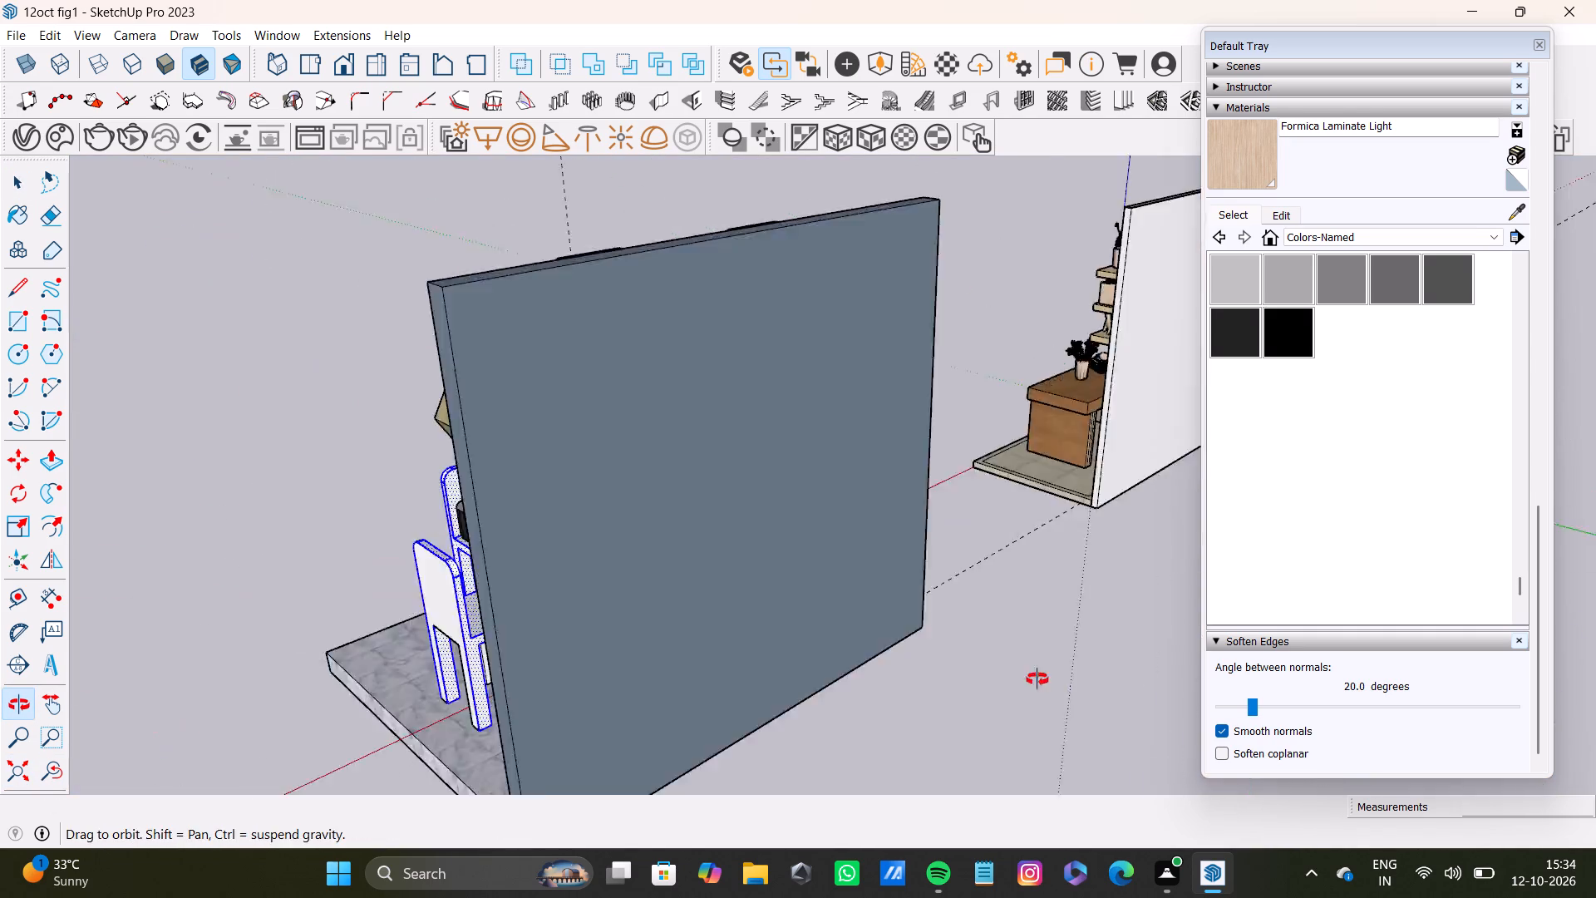
pyautogui.moveTo(1037, 679); pyautogui.dragTo(1078, 669, button='middle')
pyautogui.scroll(-4, 820, 742)
pyautogui.keyDown('shift'); pyautogui.moveTo(857, 703); pyautogui.dragTo(392, 577, button='middle'); pyautogui.keyUp('shift')
pyautogui.keyDown('shift'); pyautogui.scroll(4, 502, 574); pyautogui.keyUp('shift')
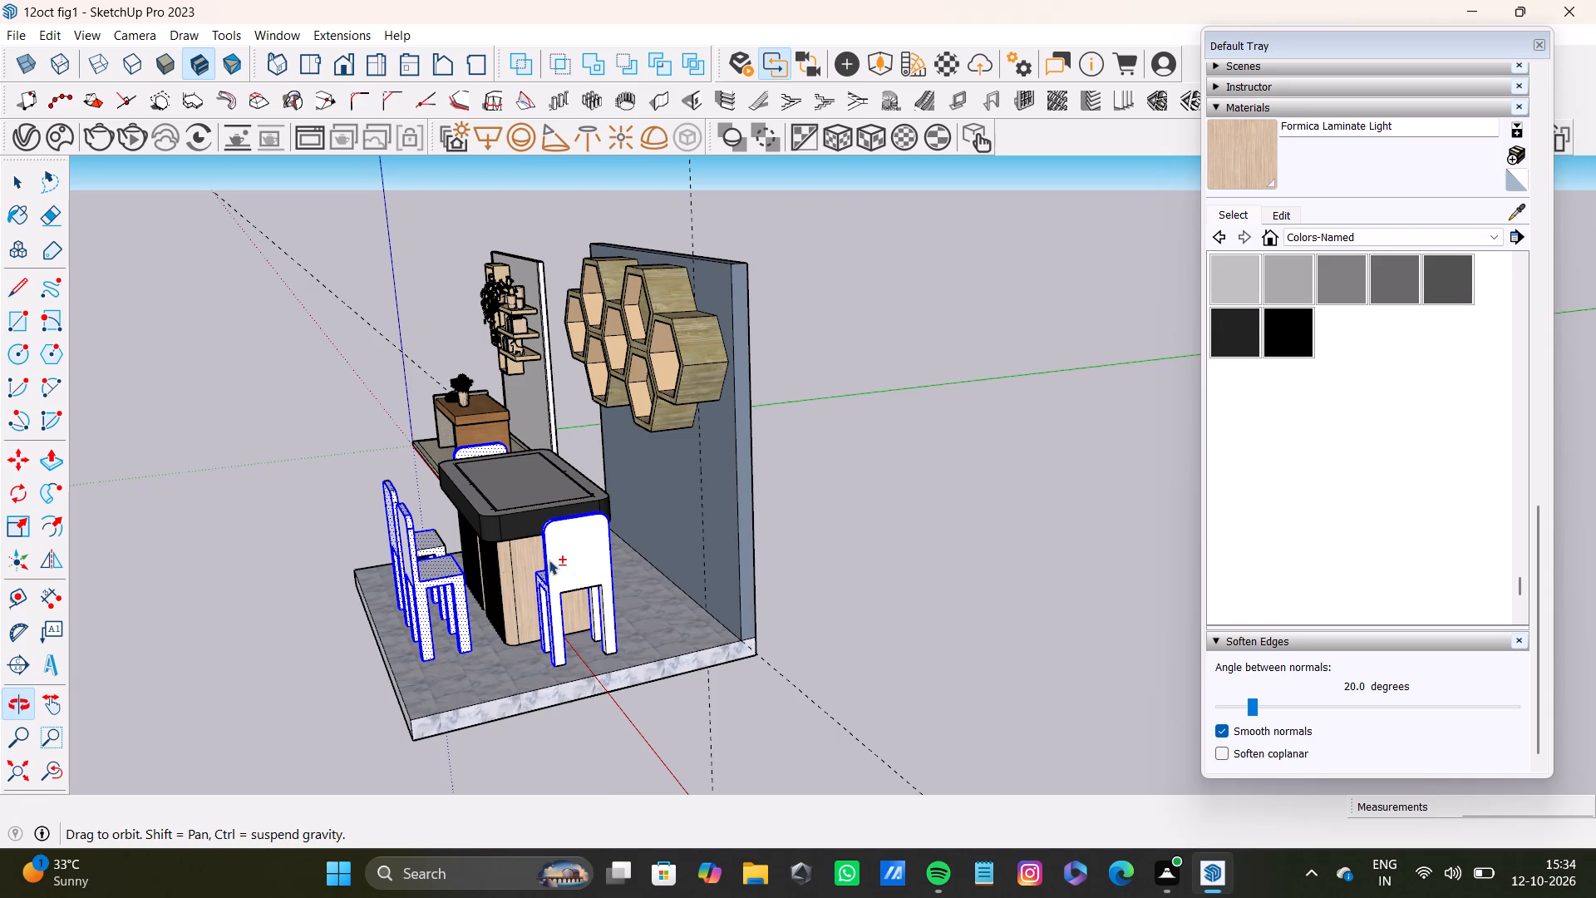
pyautogui.keyDown('shift'); pyautogui.scroll(7, 549, 560); pyautogui.keyUp('shift')
pyautogui.keyDown('shift'); pyautogui.doubleClick(593, 569); pyautogui.keyUp('shift')
# Add the last inner leg faces of the same end chair, including those visible through its rear opening, to the selection.
pyautogui.keyDown('shift'); pyautogui.scroll(-4, 644, 635); pyautogui.keyUp('shift')
pyautogui.moveTo(673, 655); pyautogui.dragTo(628, 634, button='middle')
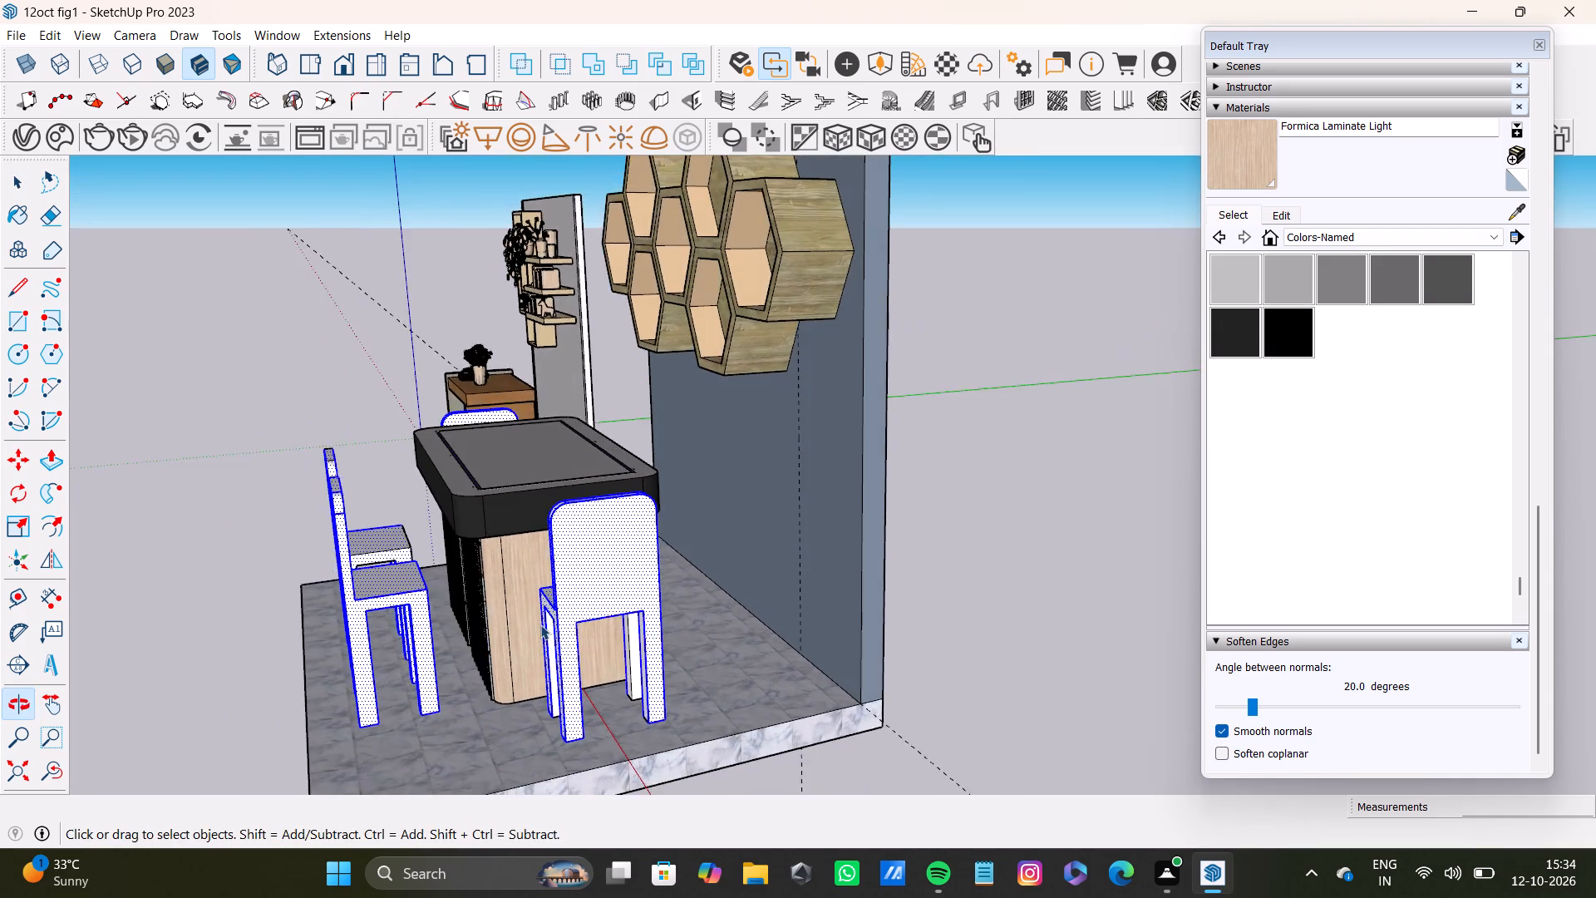
pyautogui.scroll(7, 540, 624)
pyautogui.keyDown('shift'); pyautogui.moveTo(559, 659); pyautogui.dragTo(556, 558, button='middle'); pyautogui.keyUp('shift')
pyautogui.keyDown('shift'); pyautogui.scroll(7, 556, 558); pyautogui.keyUp('shift')
pyautogui.keyDown('shift'); pyautogui.doubleClick(560, 556); pyautogui.keyUp('shift')
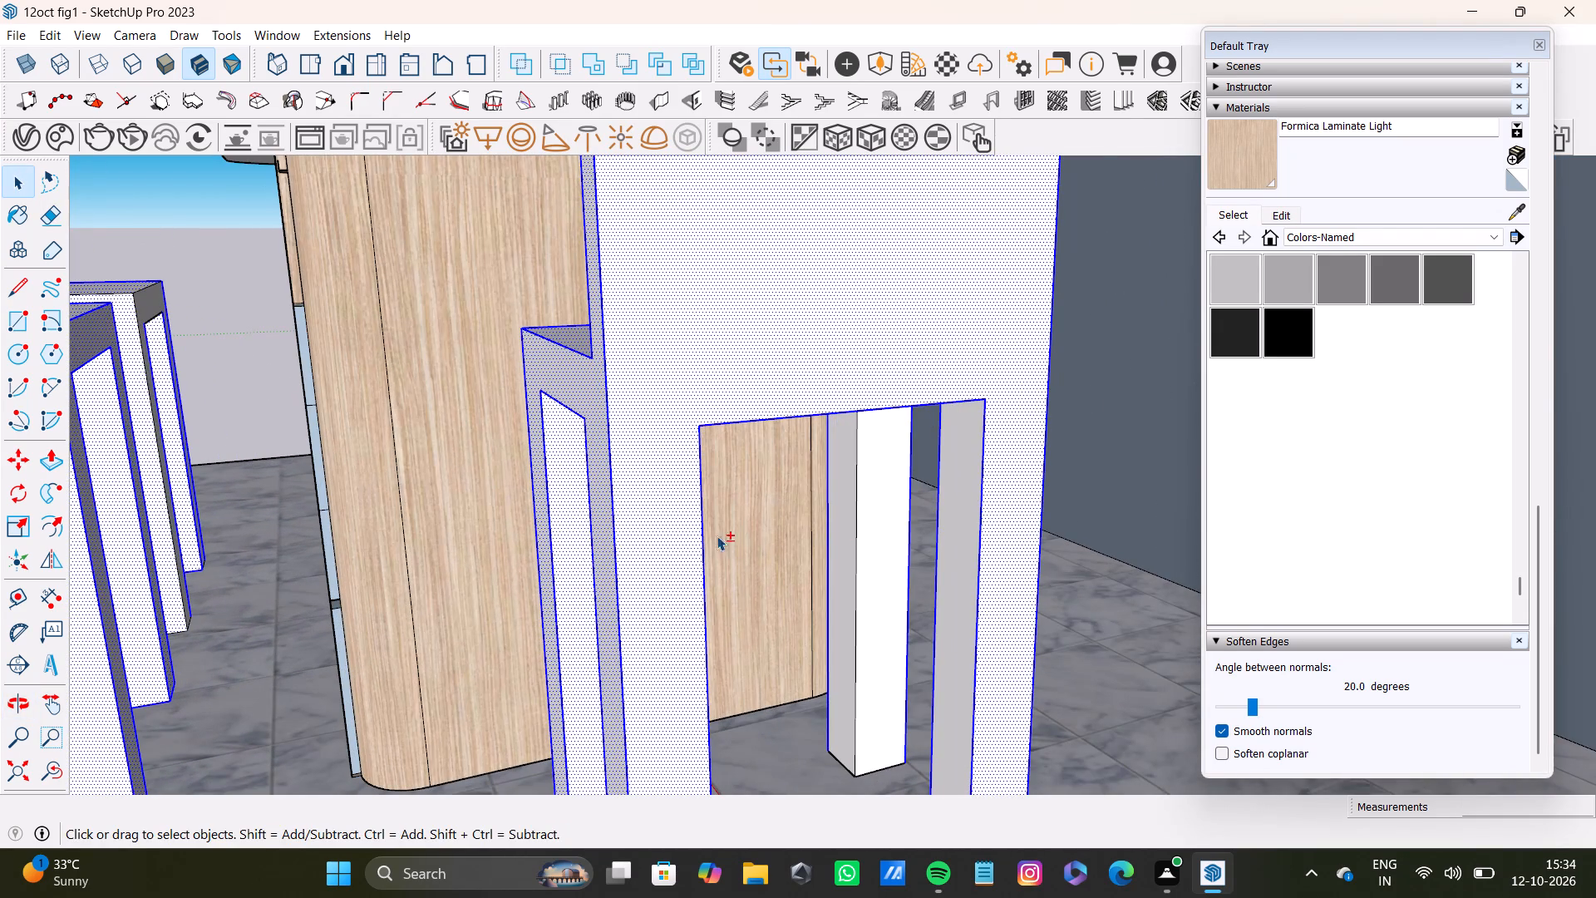
pyautogui.keyDown('shift'); pyautogui.click(867, 535); pyautogui.keyUp('shift')
pyautogui.keyDown('shift'); pyautogui.moveTo(867, 535); pyautogui.dragTo(859, 542); pyautogui.keyUp('shift')
pyautogui.keyDown('shift'); pyautogui.doubleClick(845, 572); pyautogui.keyUp('shift')
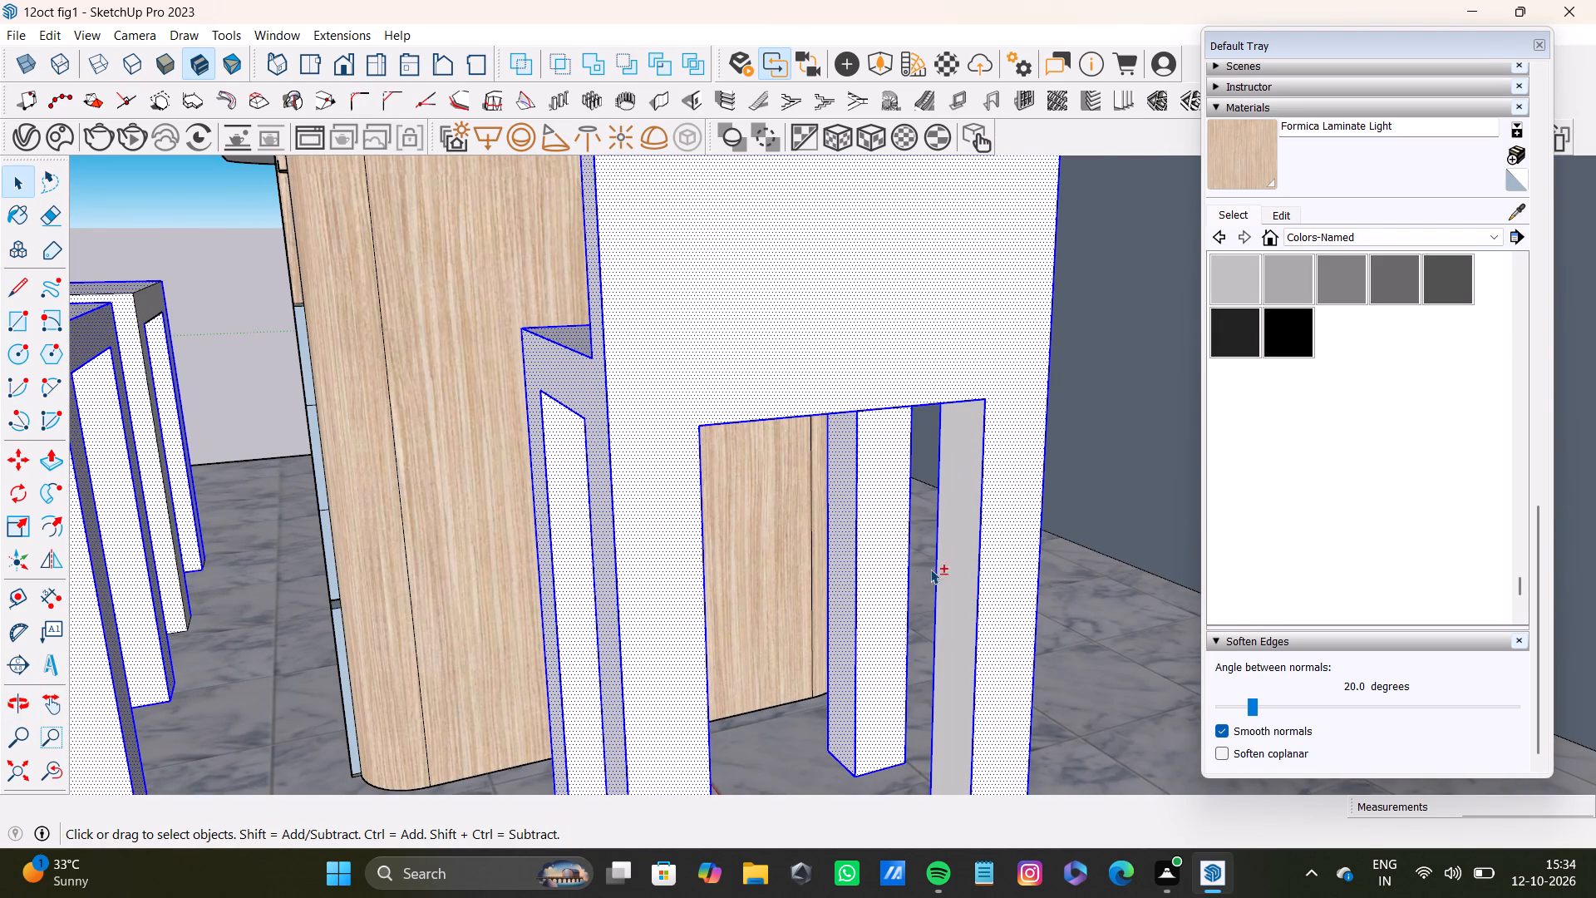
pyautogui.keyDown('shift'); pyautogui.doubleClick(963, 589); pyautogui.keyUp('shift')
# Examine the four chairs from all sides to check which faces are selected.
pyautogui.keyDown('shift'); pyautogui.scroll(-4, 931, 608); pyautogui.keyUp('shift')
pyautogui.keyDown('shift'); pyautogui.moveTo(753, 656); pyautogui.dragTo(1026, 572, button='middle'); pyautogui.keyUp('shift')
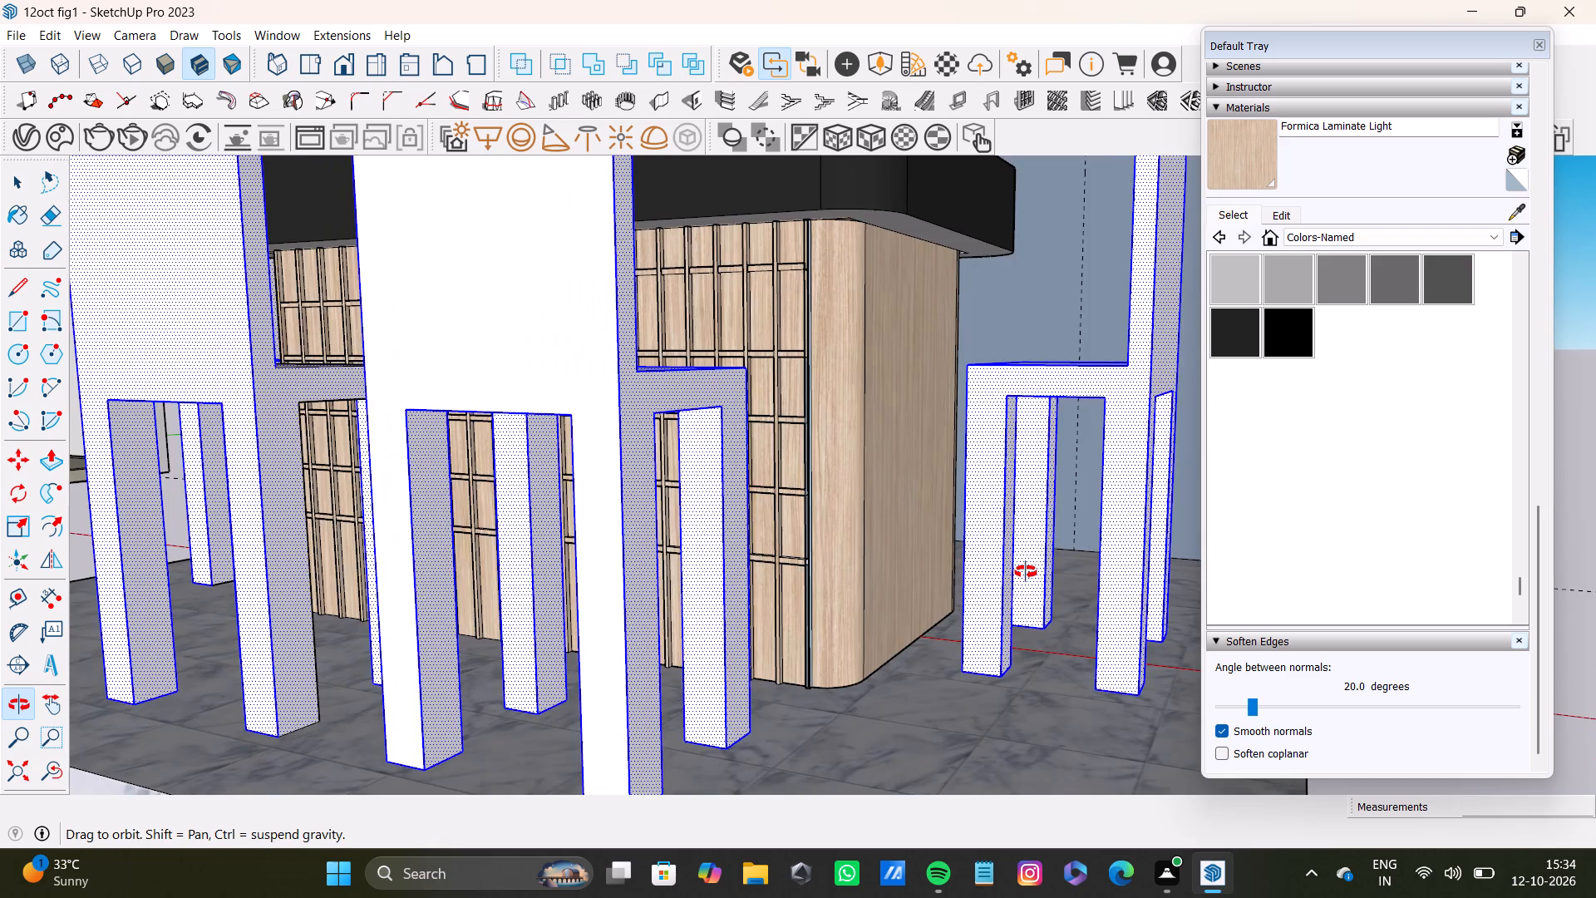
pyautogui.keyDown('shift'); pyautogui.moveTo(1026, 572); pyautogui.dragTo(395, 861, button='middle'); pyautogui.keyUp('shift')
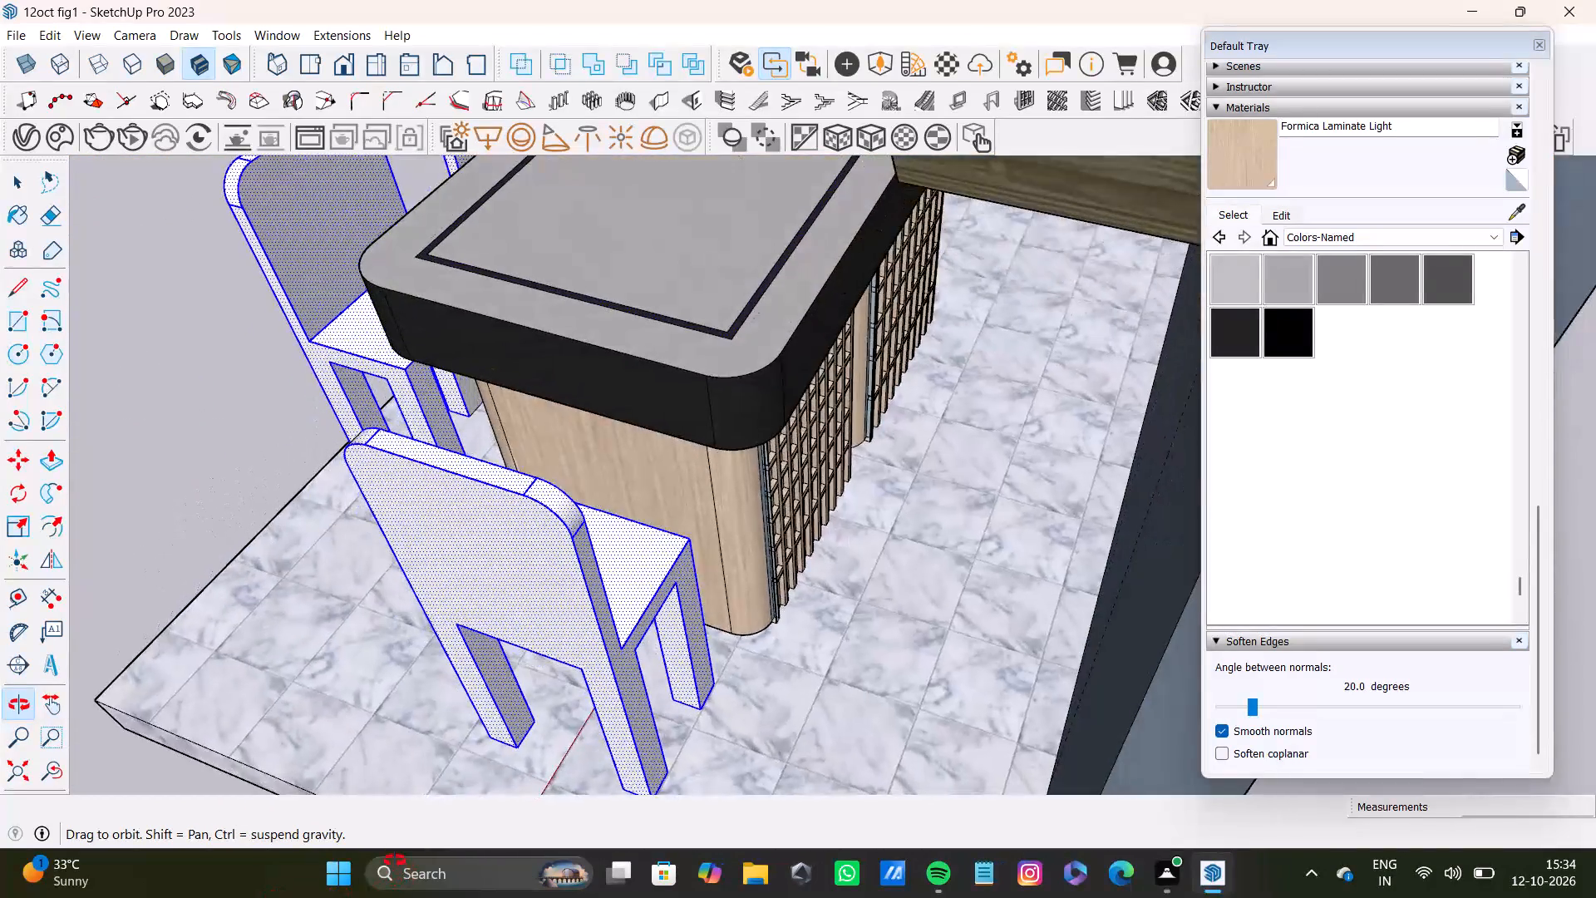
pyautogui.keyDown('shift'); pyautogui.moveTo(395, 861); pyautogui.dragTo(1172, 652, button='middle'); pyautogui.keyUp('shift')
pyautogui.moveTo(536, 733); pyautogui.dragTo(1018, 672, button='middle')
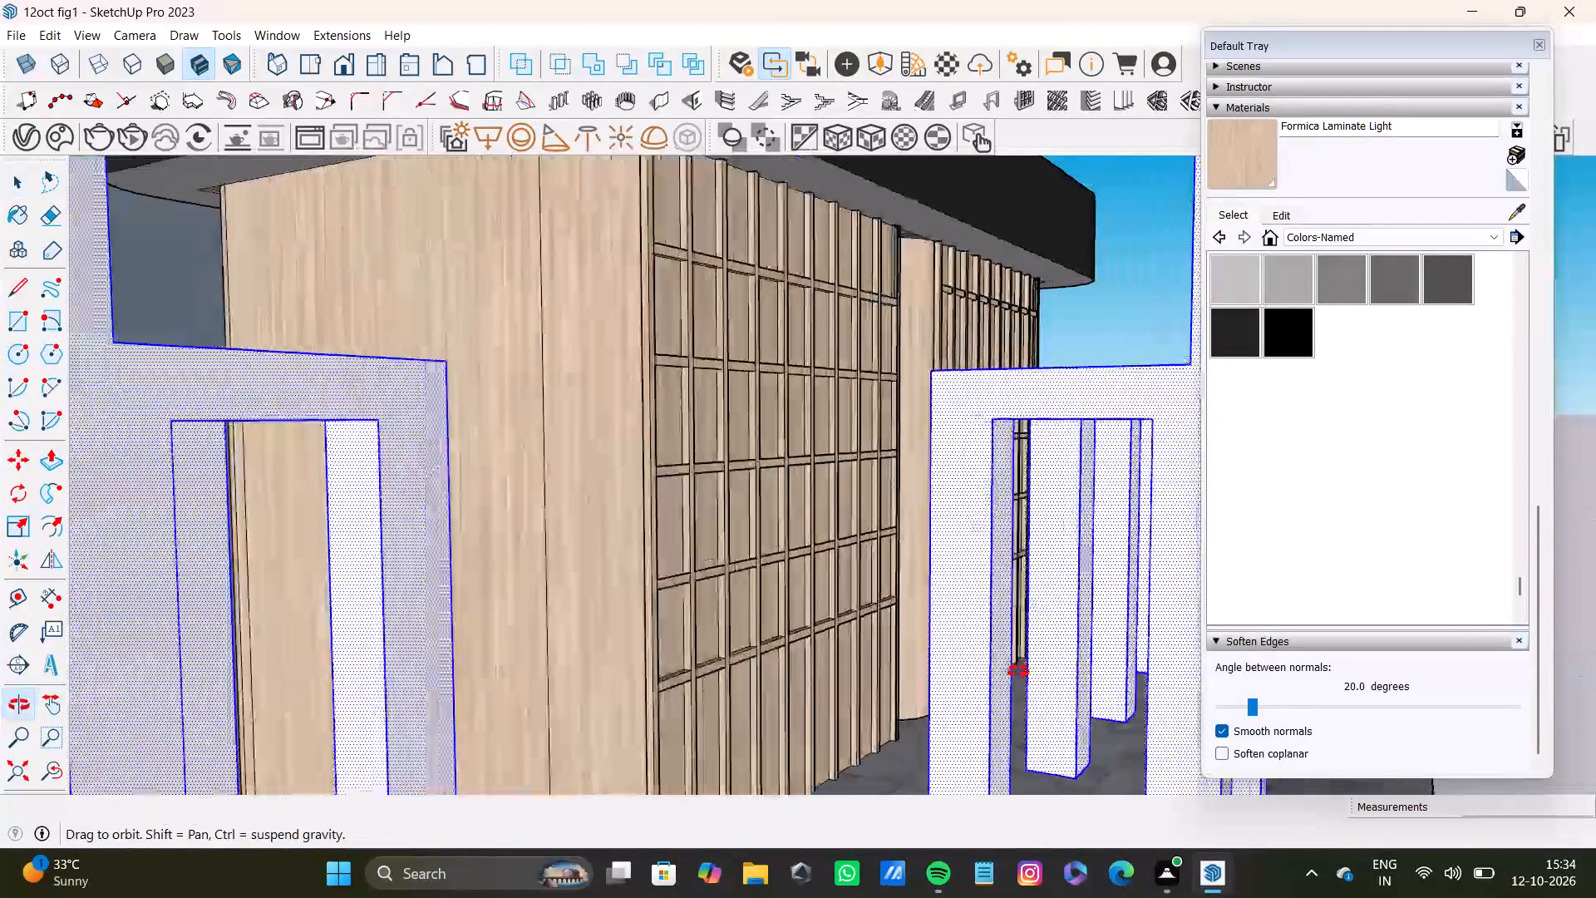
pyautogui.moveTo(1018, 672); pyautogui.dragTo(1019, 673, button='middle')
pyautogui.scroll(-8, 658, 669)
pyautogui.moveTo(446, 620); pyautogui.dragTo(386, 779, button='middle')
pyautogui.scroll(-2, 387, 778)
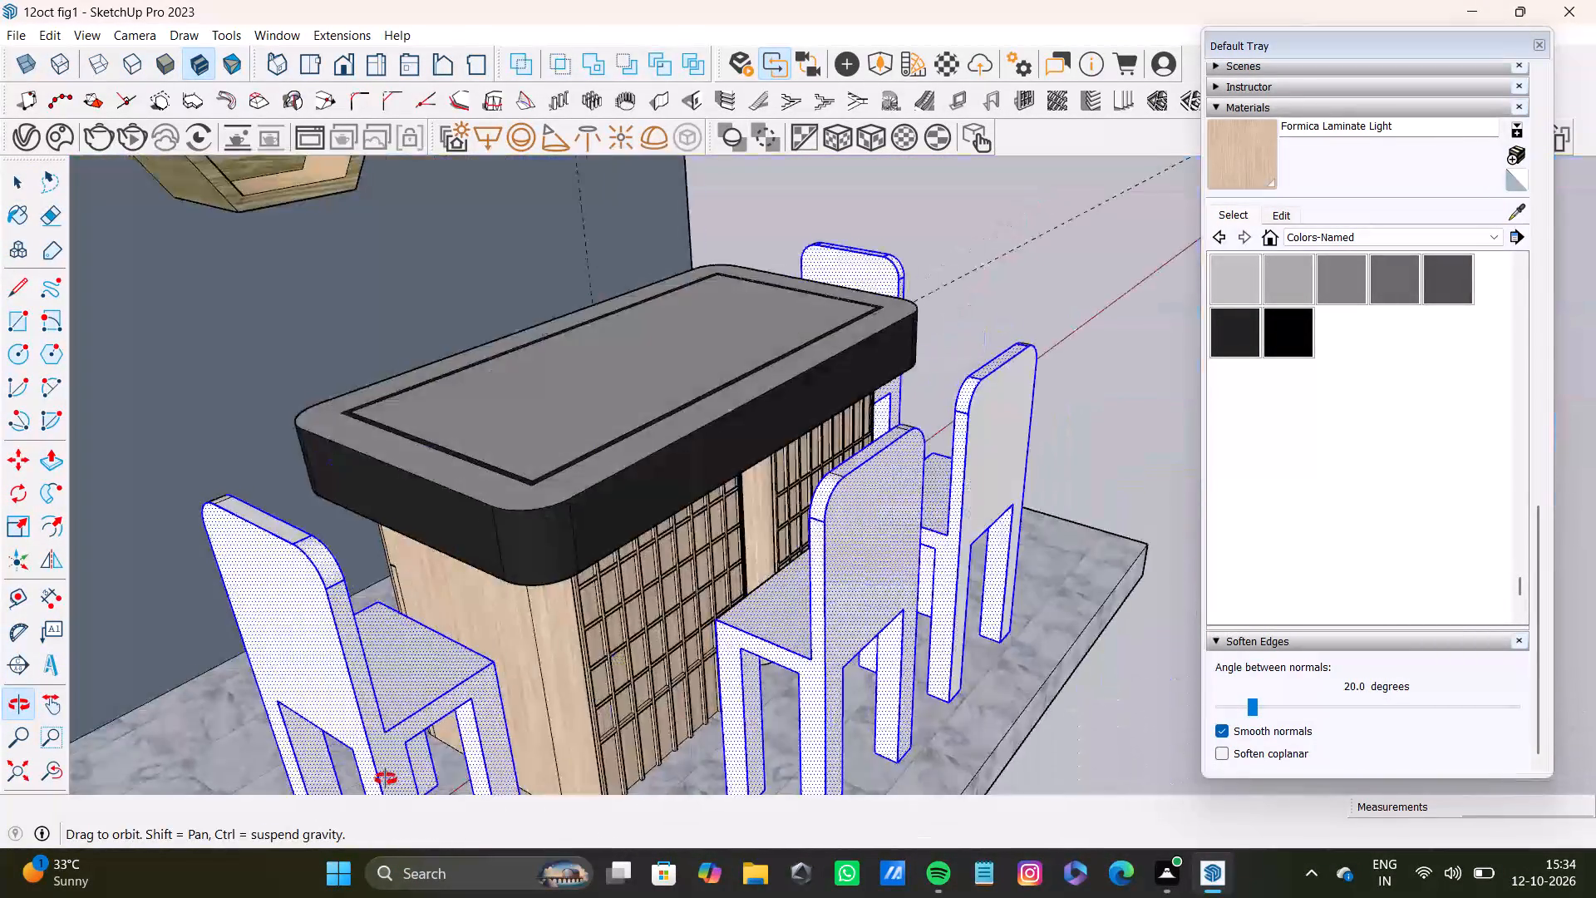
pyautogui.moveTo(386, 779); pyautogui.dragTo(385, 780, button='middle')
pyautogui.scroll(-5, 386, 779)
pyautogui.moveTo(397, 679); pyautogui.dragTo(193, 668, button='middle')
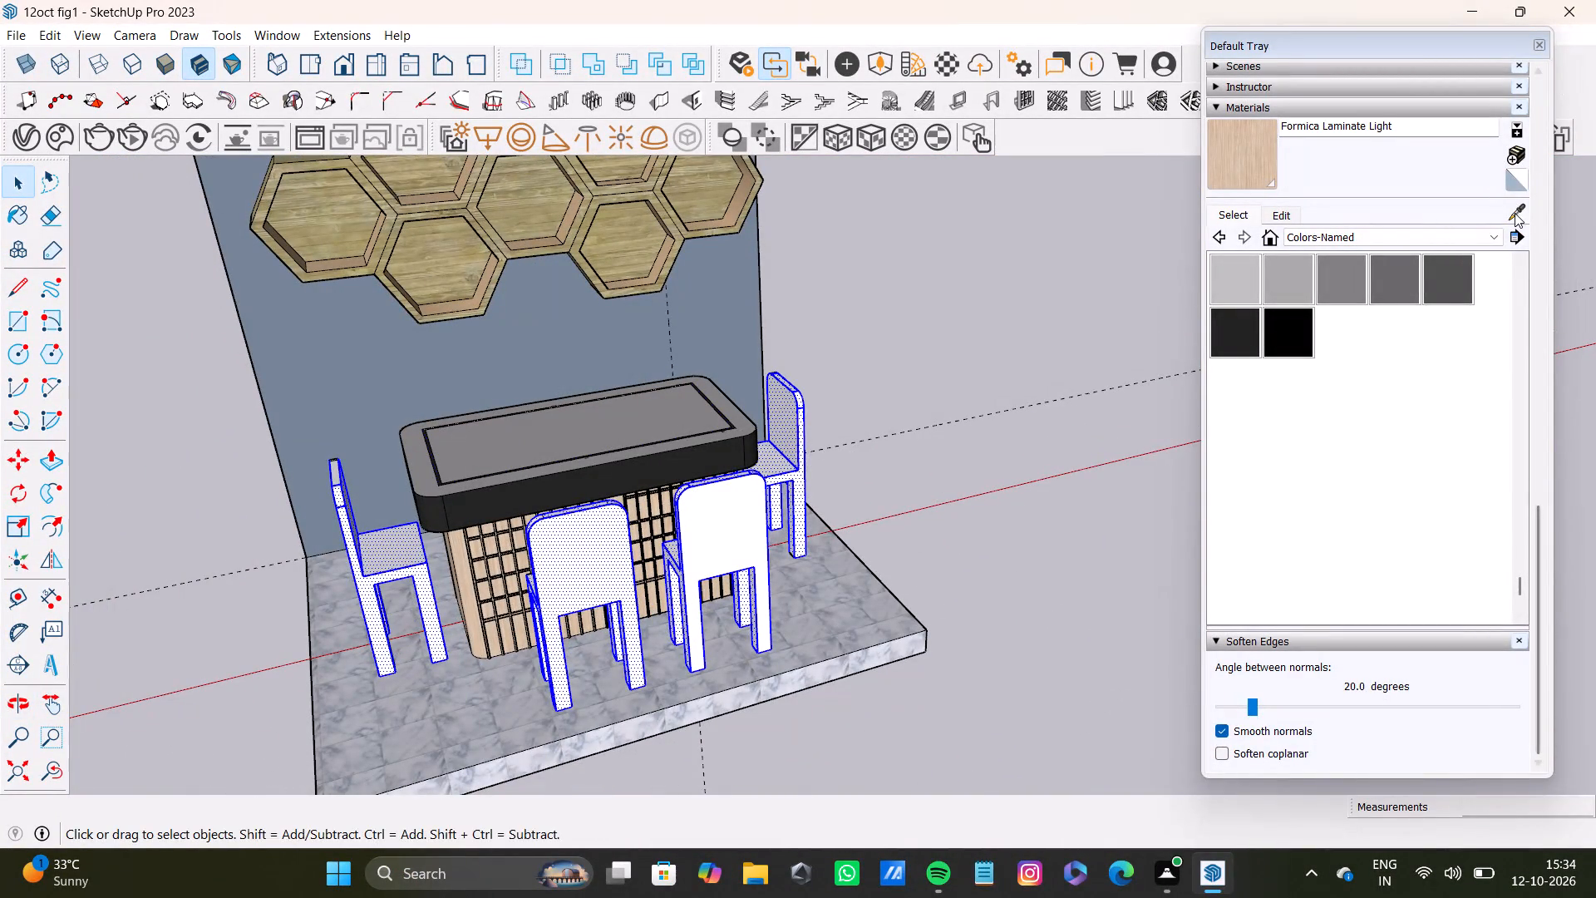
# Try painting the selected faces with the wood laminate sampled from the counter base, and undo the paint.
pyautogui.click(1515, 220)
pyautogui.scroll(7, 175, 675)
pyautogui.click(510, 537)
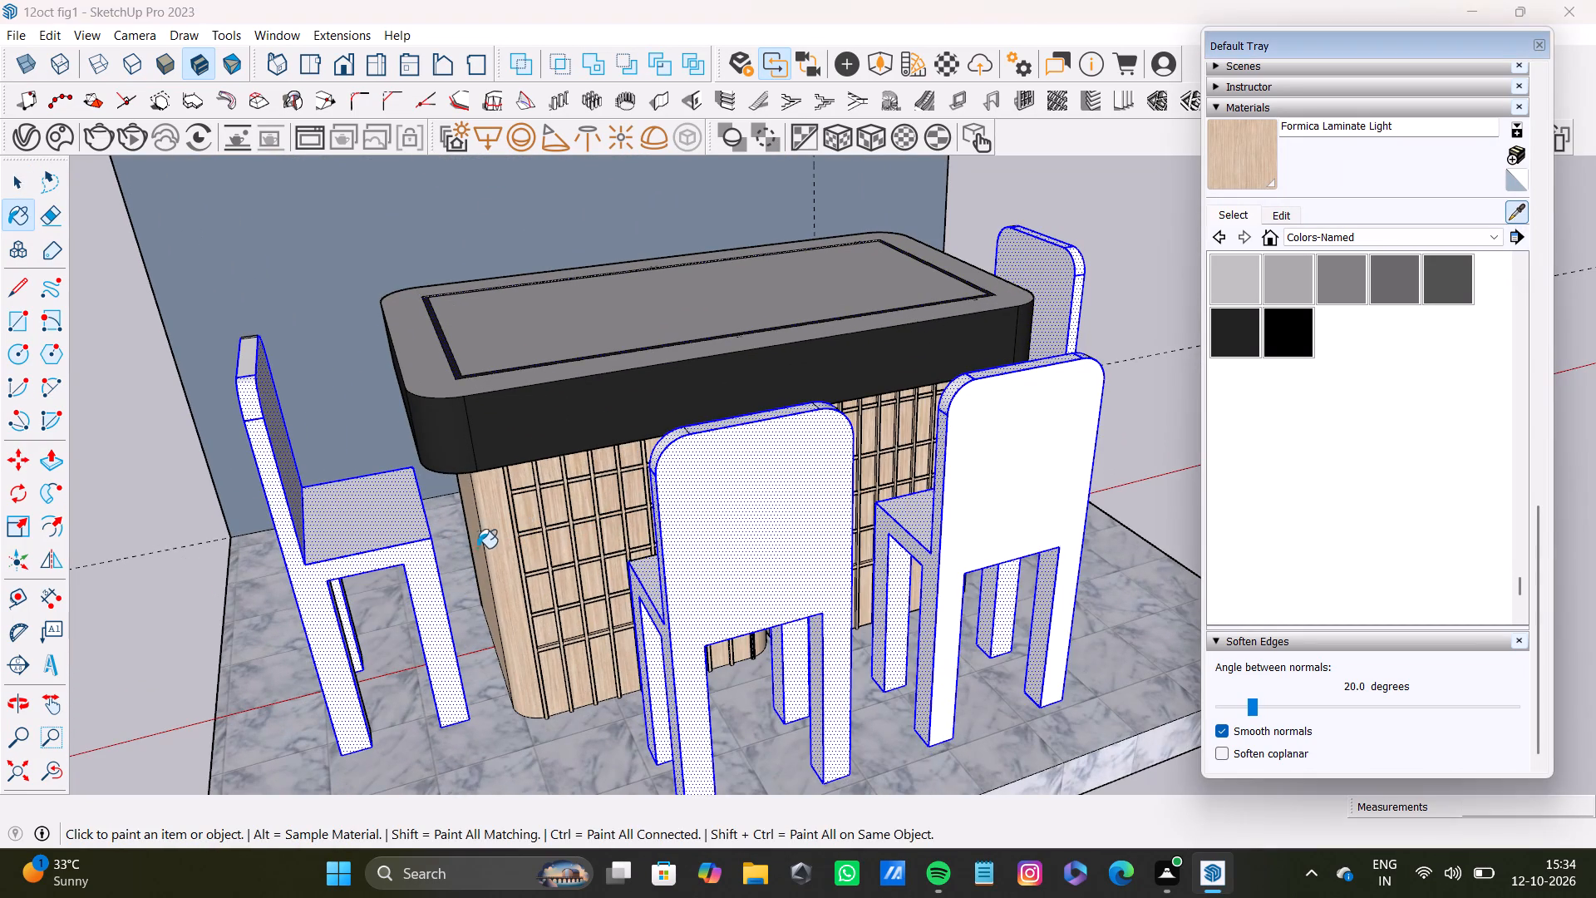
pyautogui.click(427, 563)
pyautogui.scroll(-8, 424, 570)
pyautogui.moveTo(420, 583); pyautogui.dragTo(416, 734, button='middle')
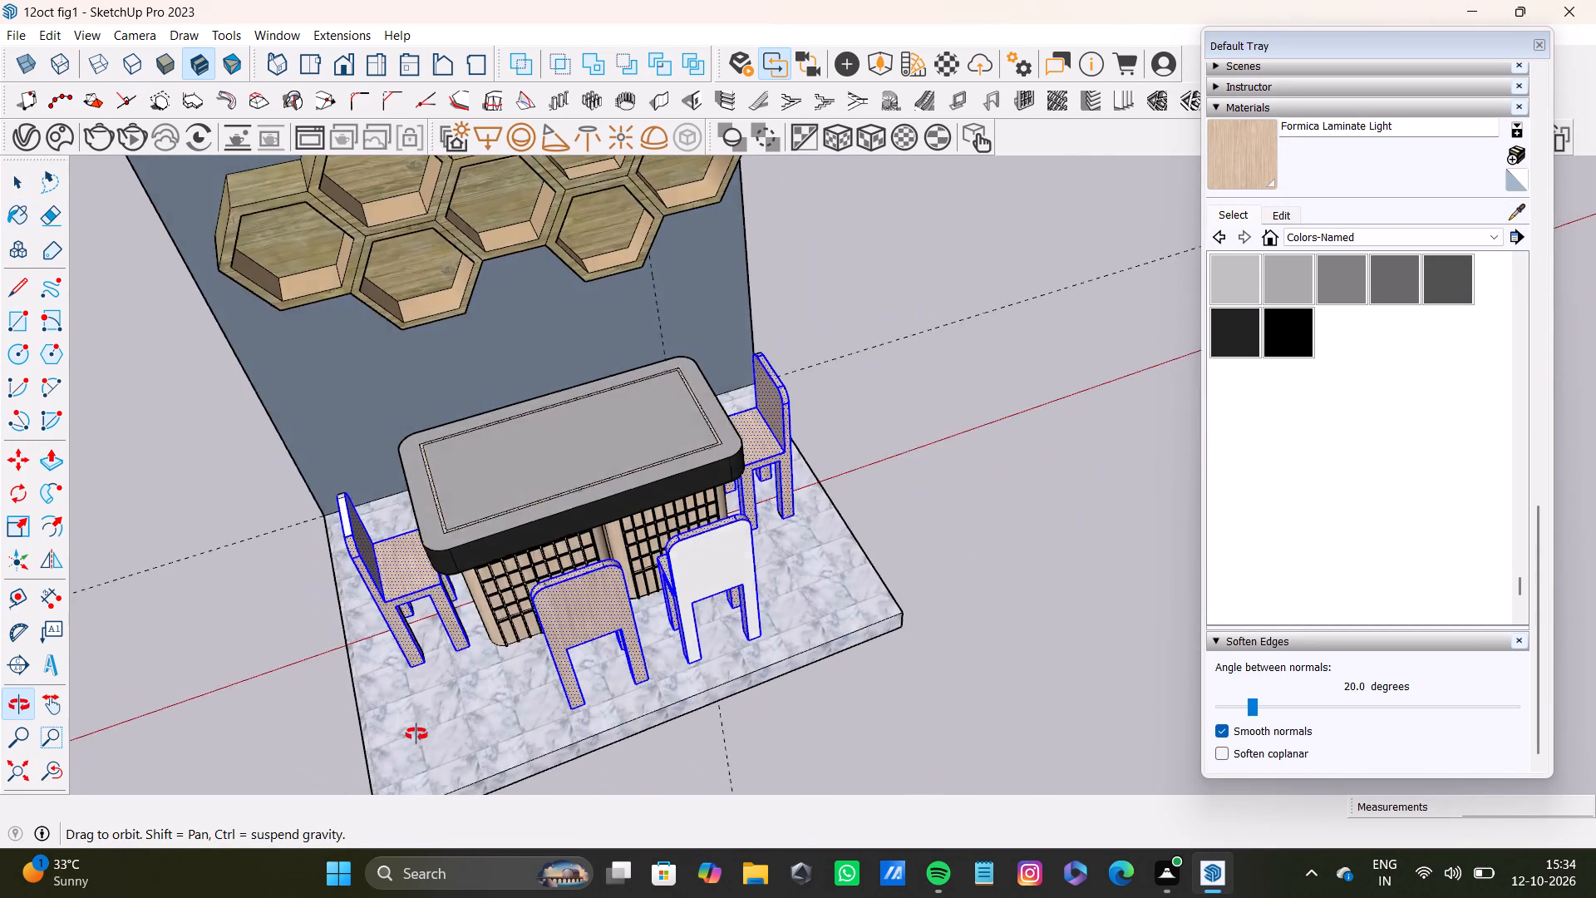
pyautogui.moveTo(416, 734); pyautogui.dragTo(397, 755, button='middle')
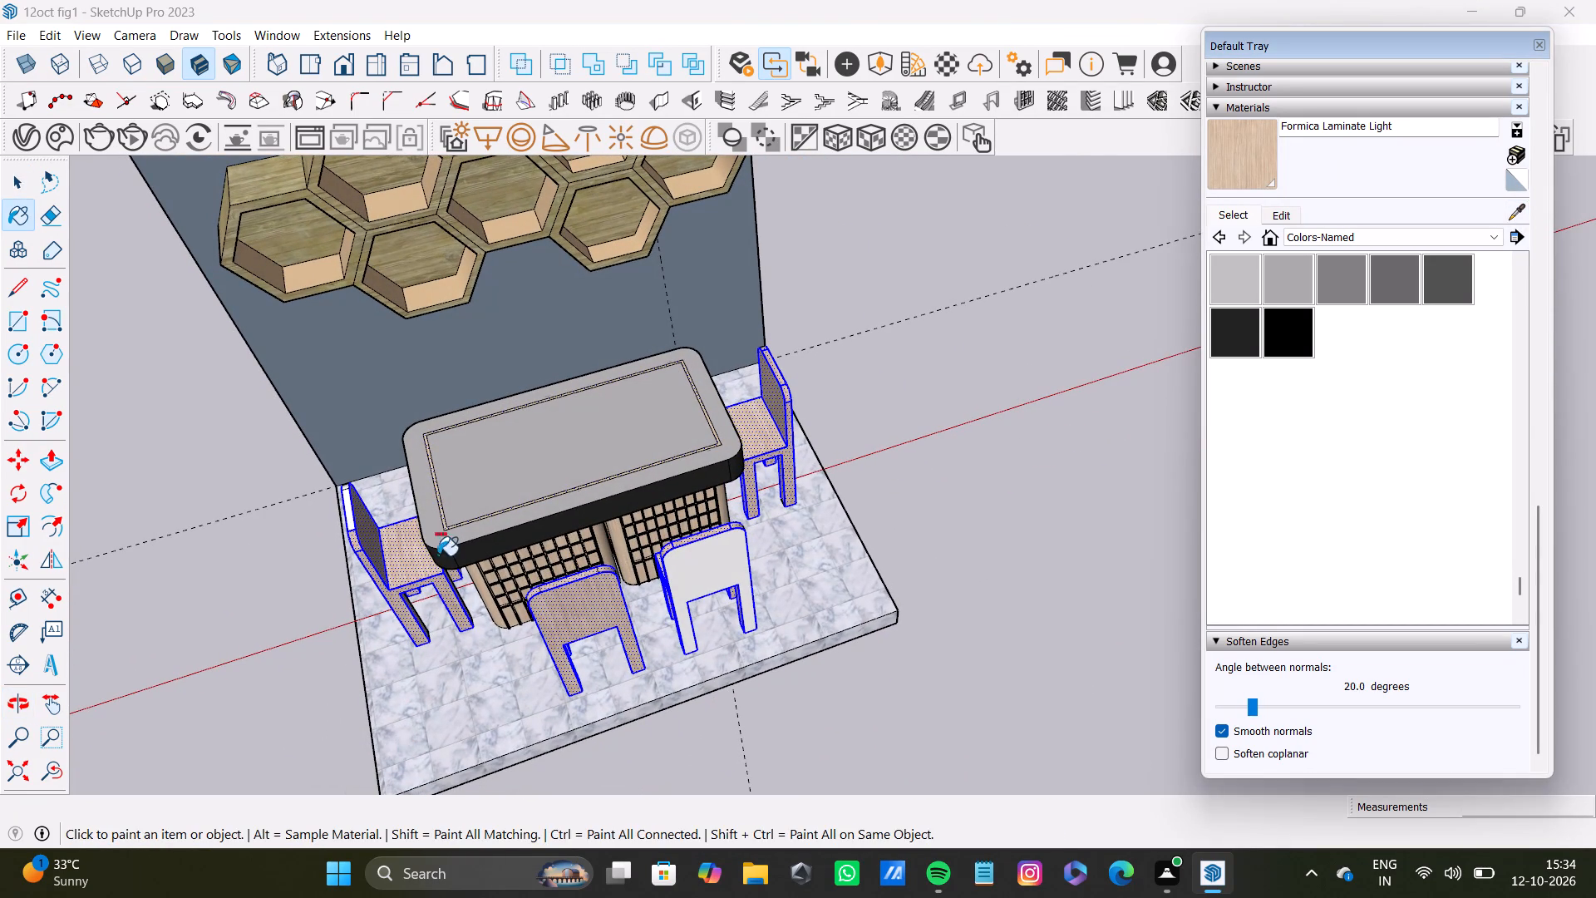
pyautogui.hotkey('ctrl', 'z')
# Remove the dark inlay strip on the counter top from the selection.
pyautogui.press('space')
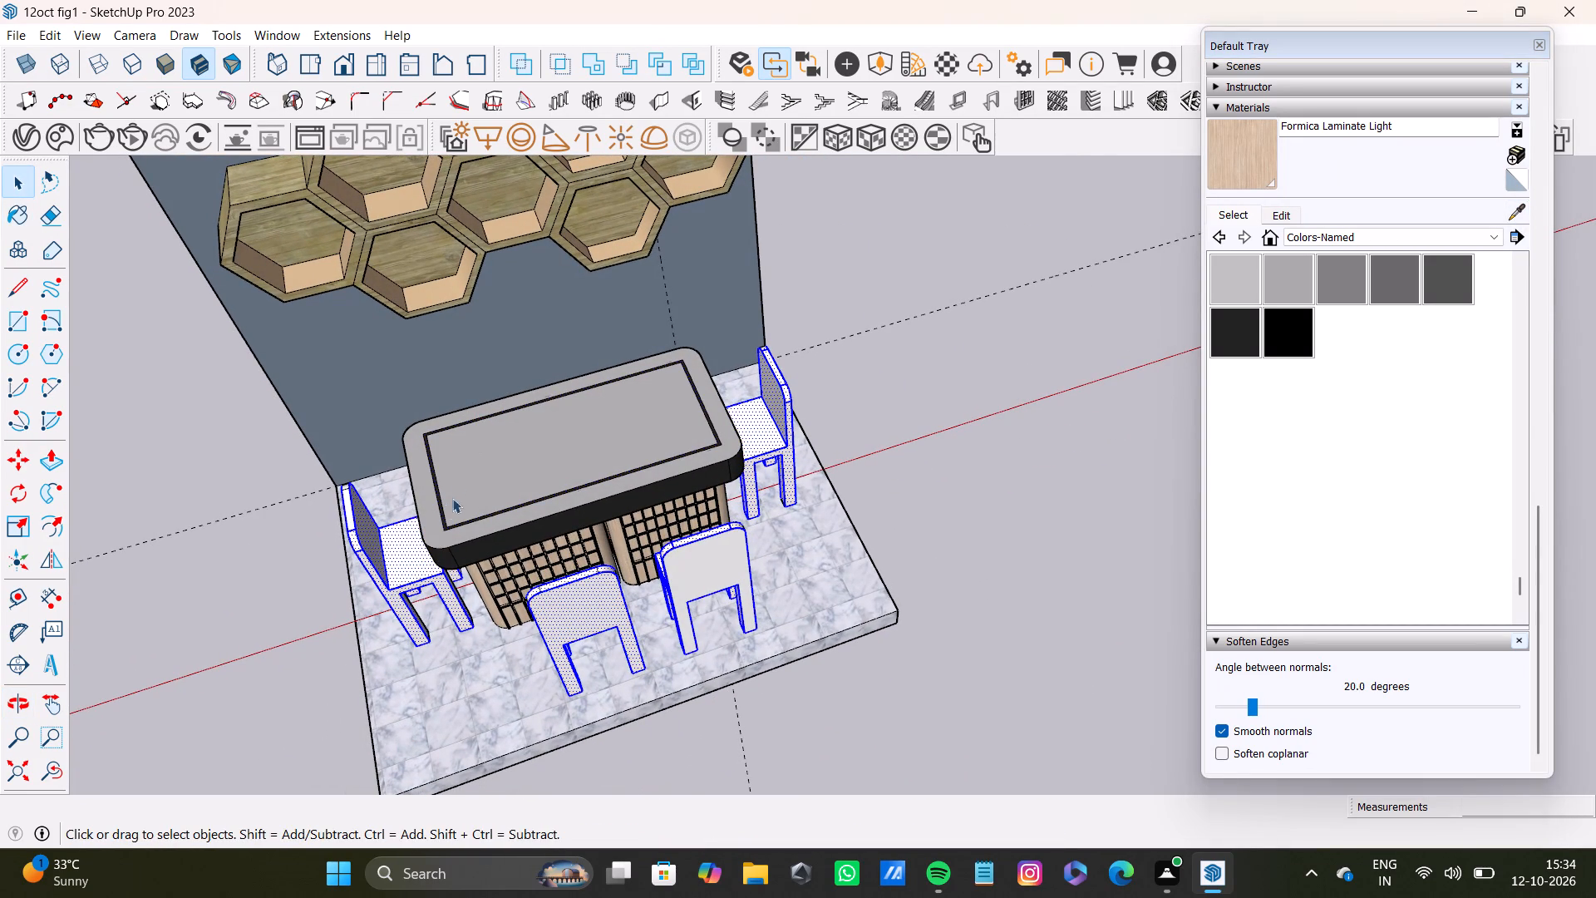
pyautogui.scroll(19, 444, 506)
pyautogui.keyDown('shift'); pyautogui.click(456, 510); pyautogui.keyUp('shift')
pyautogui.keyDown('shift'); pyautogui.scroll(-2, 455, 550); pyautogui.keyUp('shift')
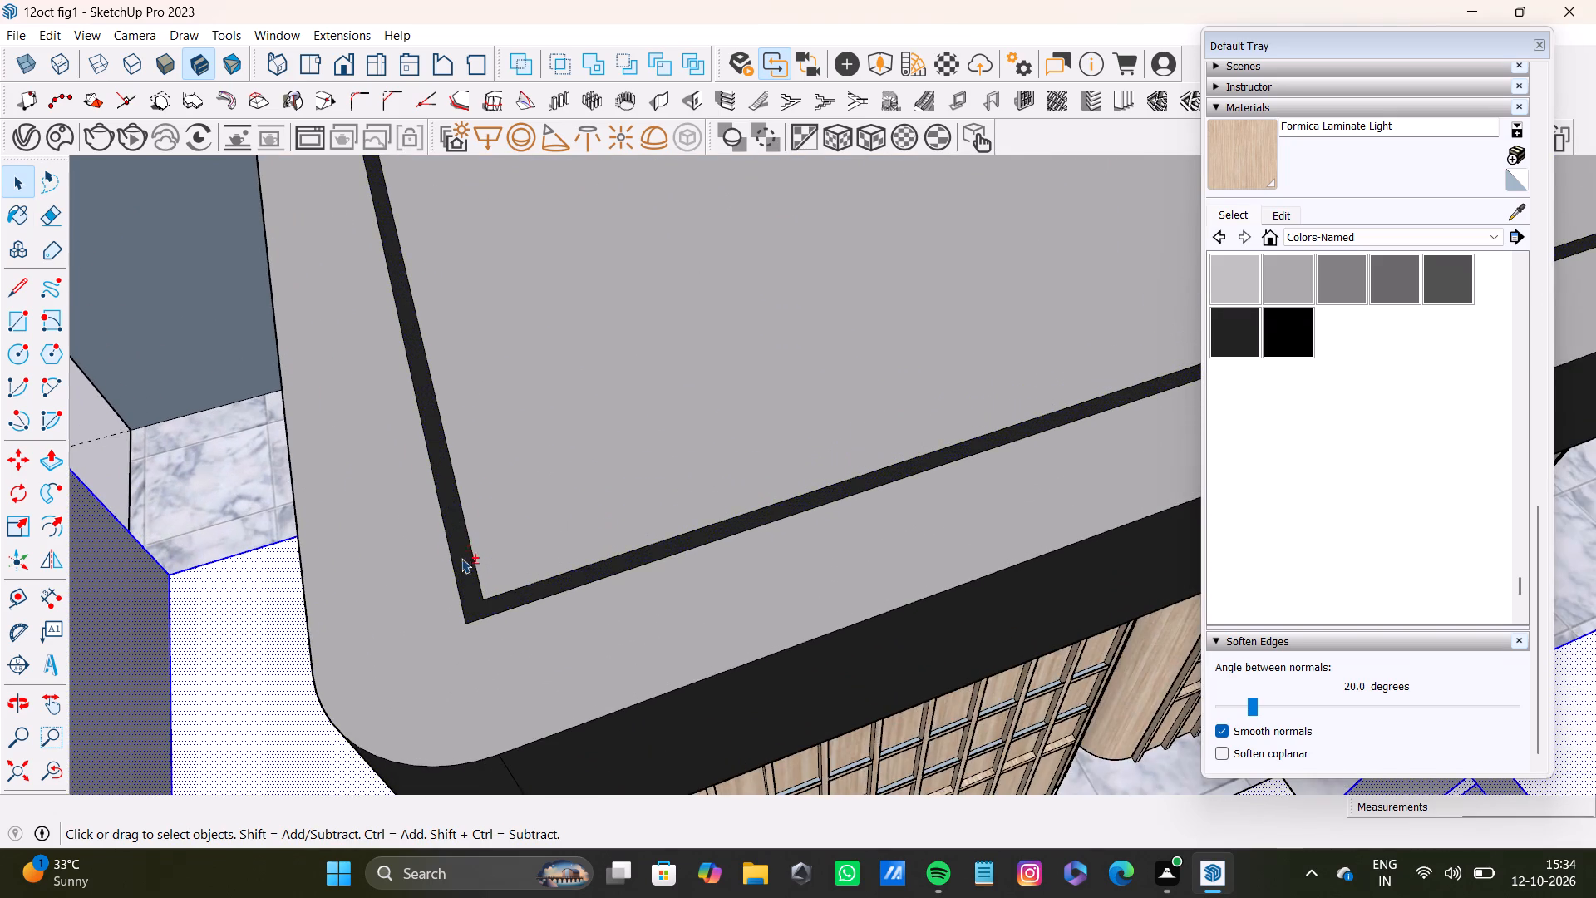
pyautogui.keyDown('shift'); pyautogui.scroll(-7, 461, 558); pyautogui.keyUp('shift')
# Add the missed rounded corner face of the end chair's backrest and the missed outer backrest face of a front chair to the selection.
pyautogui.keyDown('shift'); pyautogui.scroll(5, 253, 646); pyautogui.keyUp('shift')
pyautogui.keyDown('shift'); pyautogui.click(141, 512); pyautogui.keyUp('shift')
pyautogui.keyDown('shift'); pyautogui.scroll(-4, 140, 510); pyautogui.keyUp('shift')
pyautogui.keyDown('shift'); pyautogui.moveTo(140, 526); pyautogui.dragTo(156, 526, button='middle'); pyautogui.keyUp('shift')
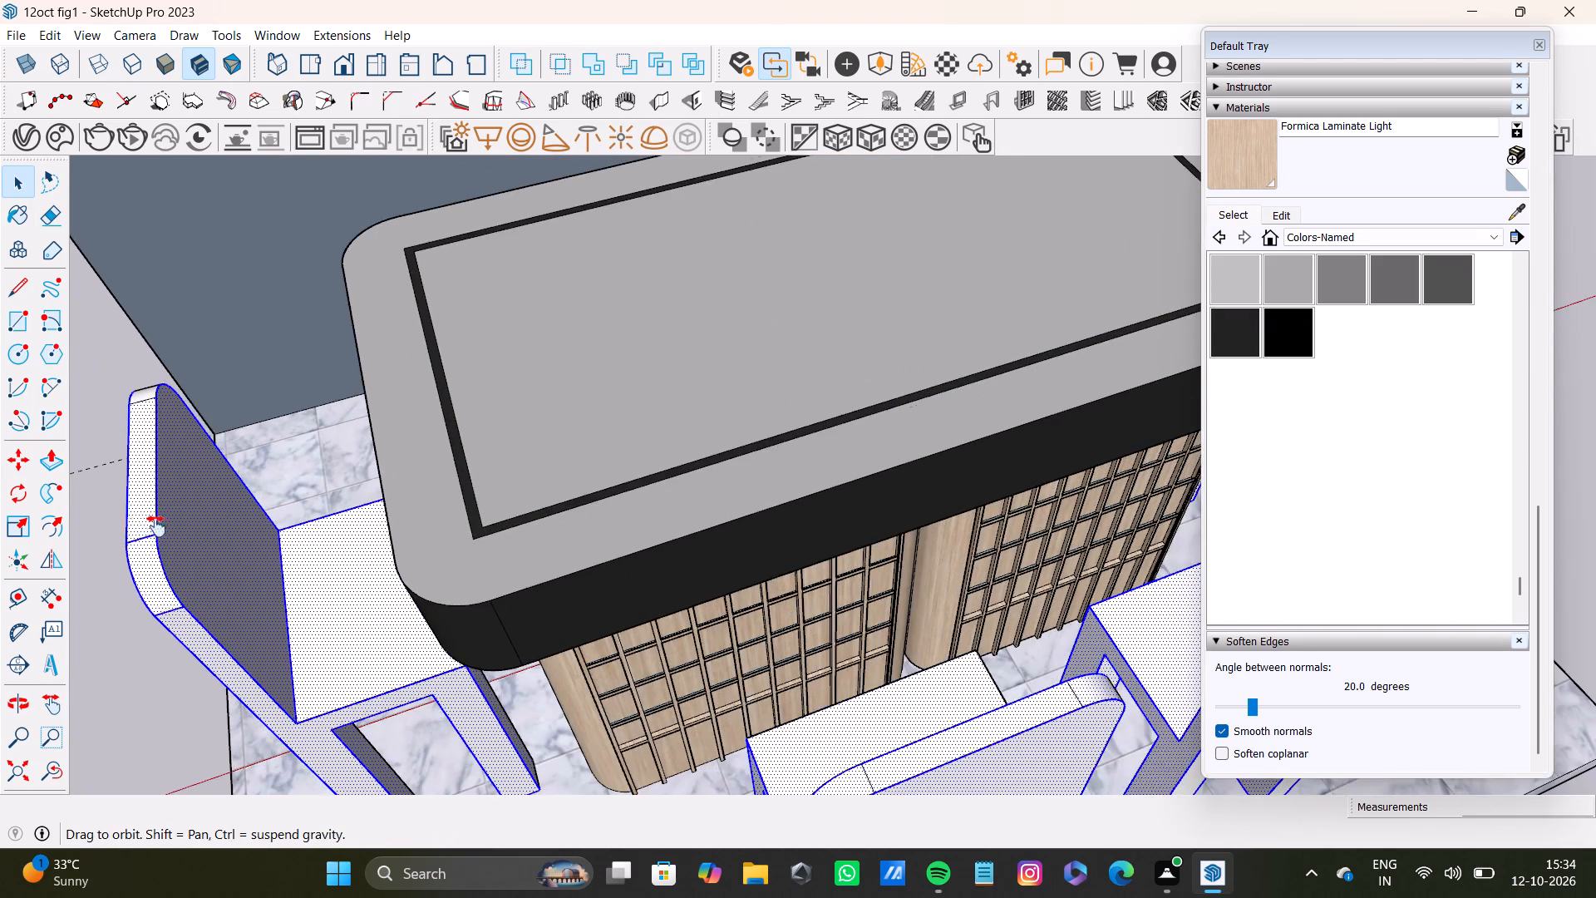
pyautogui.keyDown('shift'); pyautogui.moveTo(156, 526); pyautogui.dragTo(571, 432, button='middle'); pyautogui.keyUp('shift')
pyautogui.keyDown('shift'); pyautogui.moveTo(534, 609); pyautogui.dragTo(537, 494, button='middle'); pyautogui.keyUp('shift')
pyautogui.keyDown('shift'); pyautogui.scroll(3, 518, 521); pyautogui.keyUp('shift')
pyautogui.keyDown('shift'); pyautogui.moveTo(528, 388); pyautogui.dragTo(530, 514, button='middle'); pyautogui.keyUp('shift')
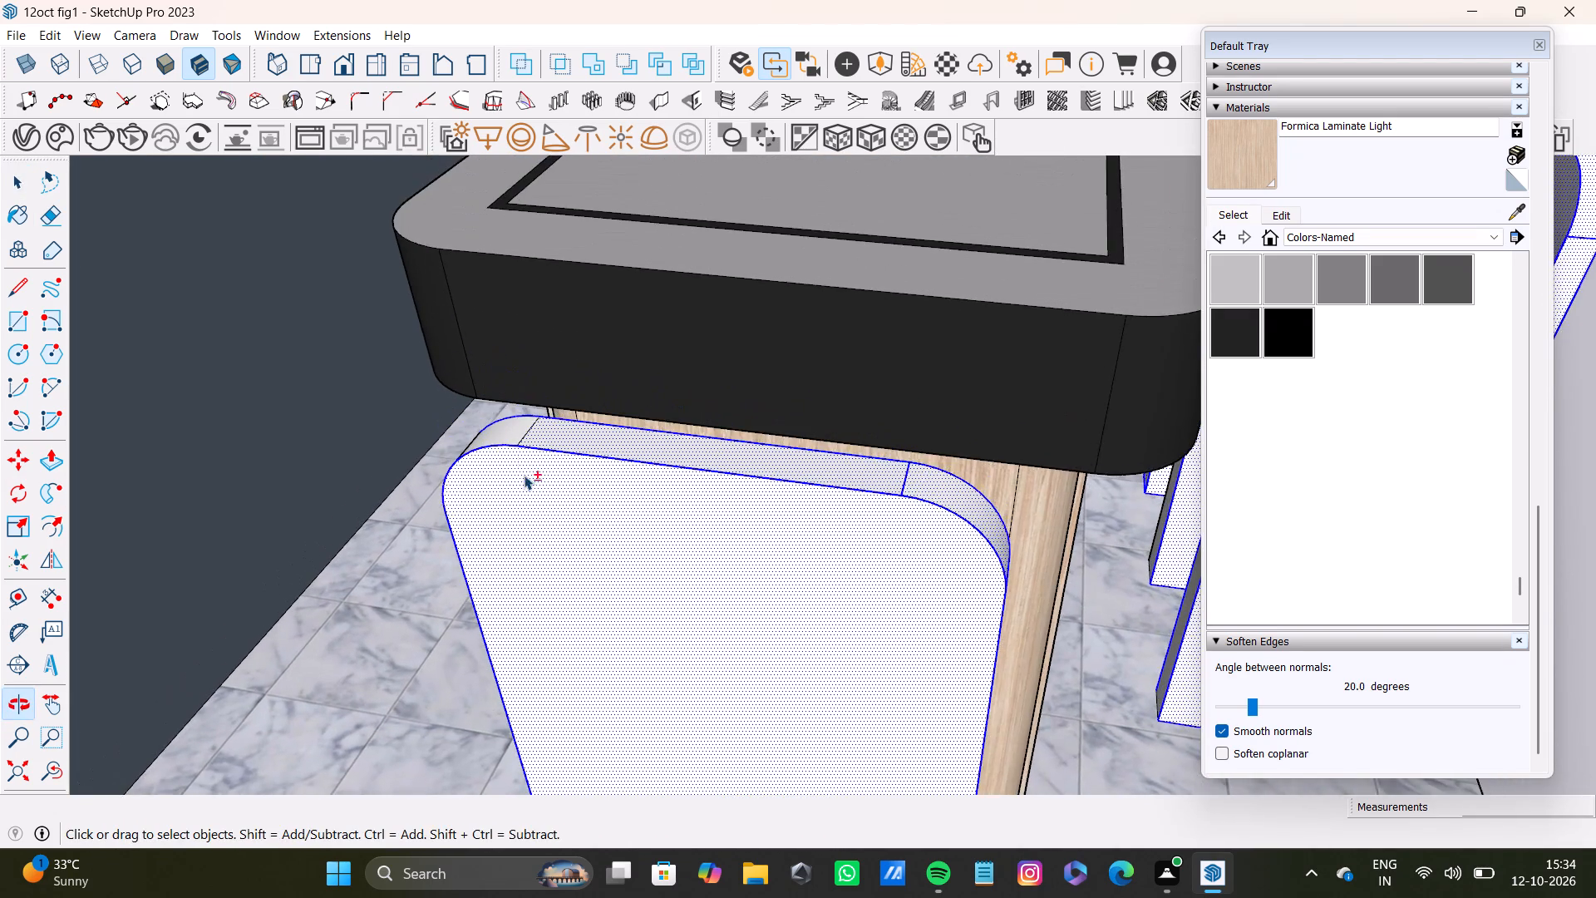
pyautogui.keyDown('shift'); pyautogui.scroll(3, 516, 452); pyautogui.keyUp('shift')
pyautogui.keyDown('shift'); pyautogui.click(505, 421); pyautogui.keyUp('shift')
pyautogui.keyDown('shift'); pyautogui.scroll(-14, 520, 446); pyautogui.keyUp('shift')
pyautogui.keyDown('shift'); pyautogui.moveTo(881, 580); pyautogui.dragTo(451, 565, button='middle'); pyautogui.keyUp('shift')
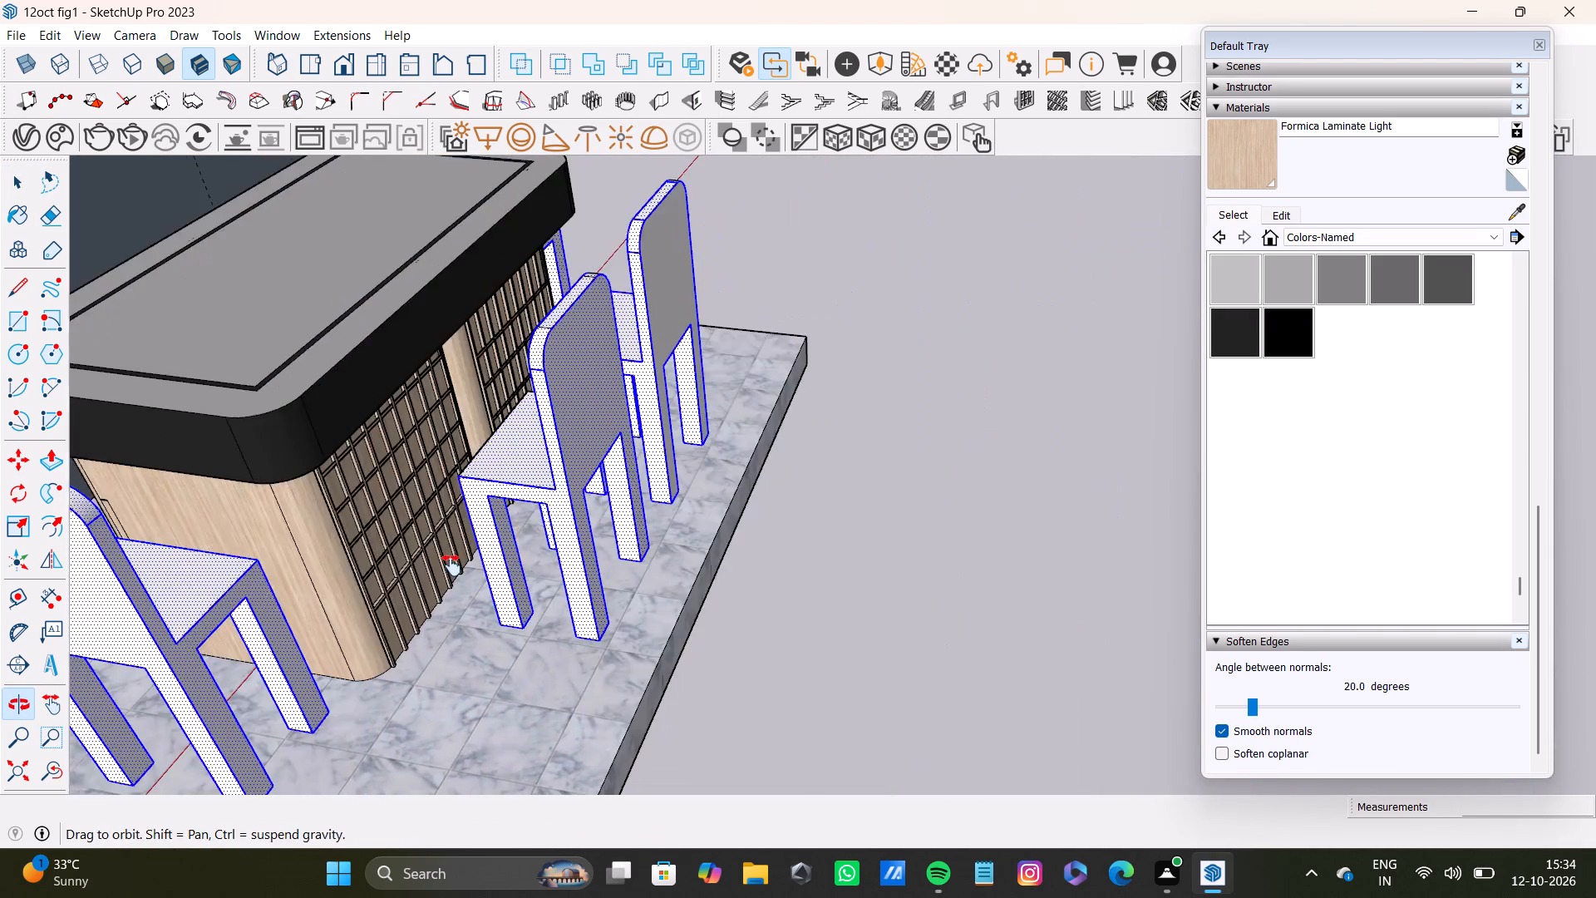
pyautogui.keyDown('shift'); pyautogui.moveTo(451, 565); pyautogui.dragTo(418, 560, button='middle'); pyautogui.keyUp('shift')
pyautogui.keyDown('shift'); pyautogui.scroll(-1, 418, 560); pyautogui.keyUp('shift')
pyautogui.moveTo(710, 537); pyautogui.dragTo(494, 555, button='middle')
pyautogui.keyDown('shift'); pyautogui.scroll(4, 535, 392); pyautogui.keyUp('shift')
pyautogui.keyDown('shift'); pyautogui.click(757, 244); pyautogui.keyUp('shift')
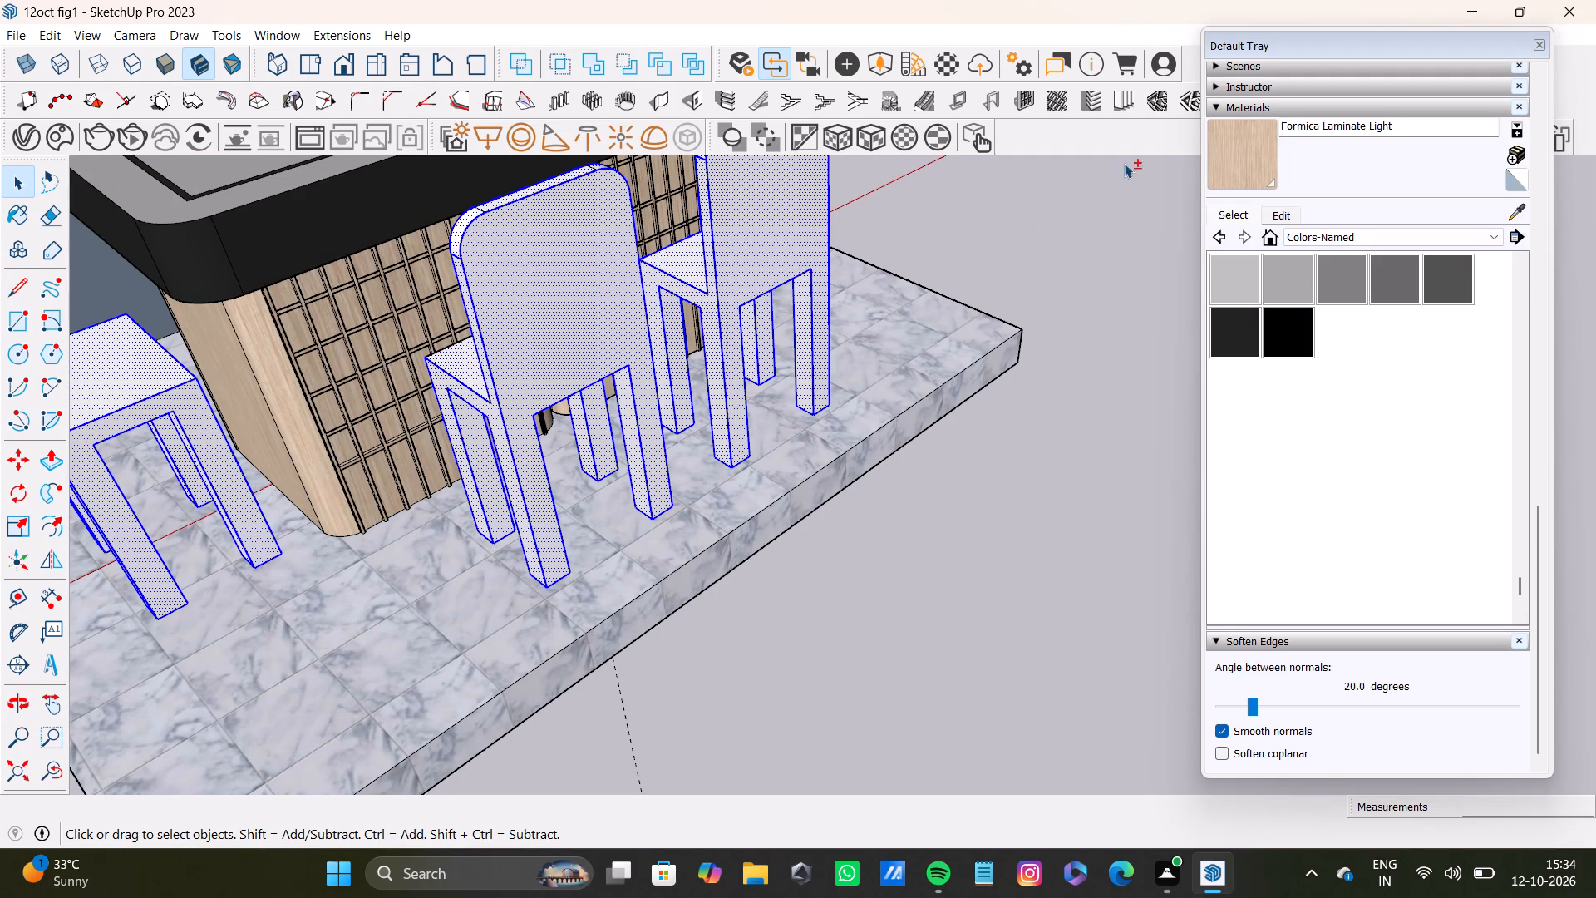
# Paint all selected chair faces with the Formica Laminate Light material.
pyautogui.keyDown('shift'); pyautogui.click(1231, 149); pyautogui.keyUp('shift')
pyautogui.keyDown('shift'); pyautogui.click(786, 229); pyautogui.keyUp('shift')
# Paint the remaining bare front face and inner leg faces of the nearer front chair with Formica Laminate Light.
pyautogui.keyDown('shift'); pyautogui.scroll(-9, 611, 317); pyautogui.keyUp('shift')
pyautogui.moveTo(507, 525); pyautogui.dragTo(904, 436, button='middle')
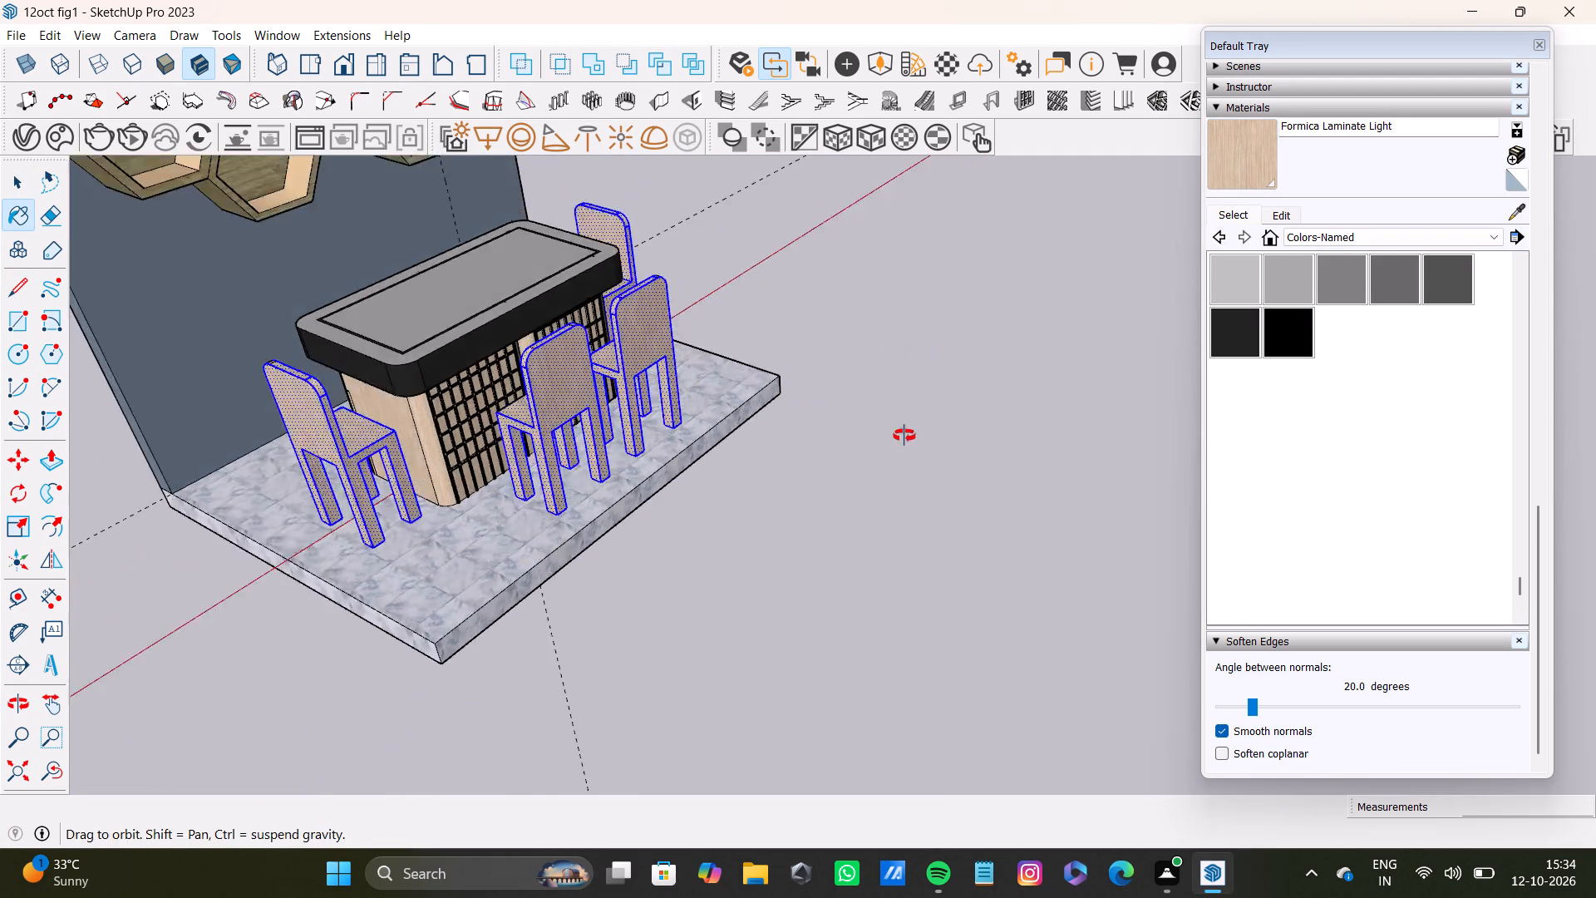
pyautogui.moveTo(904, 436); pyautogui.dragTo(1022, 447, button='middle')
pyautogui.scroll(2, 746, 567)
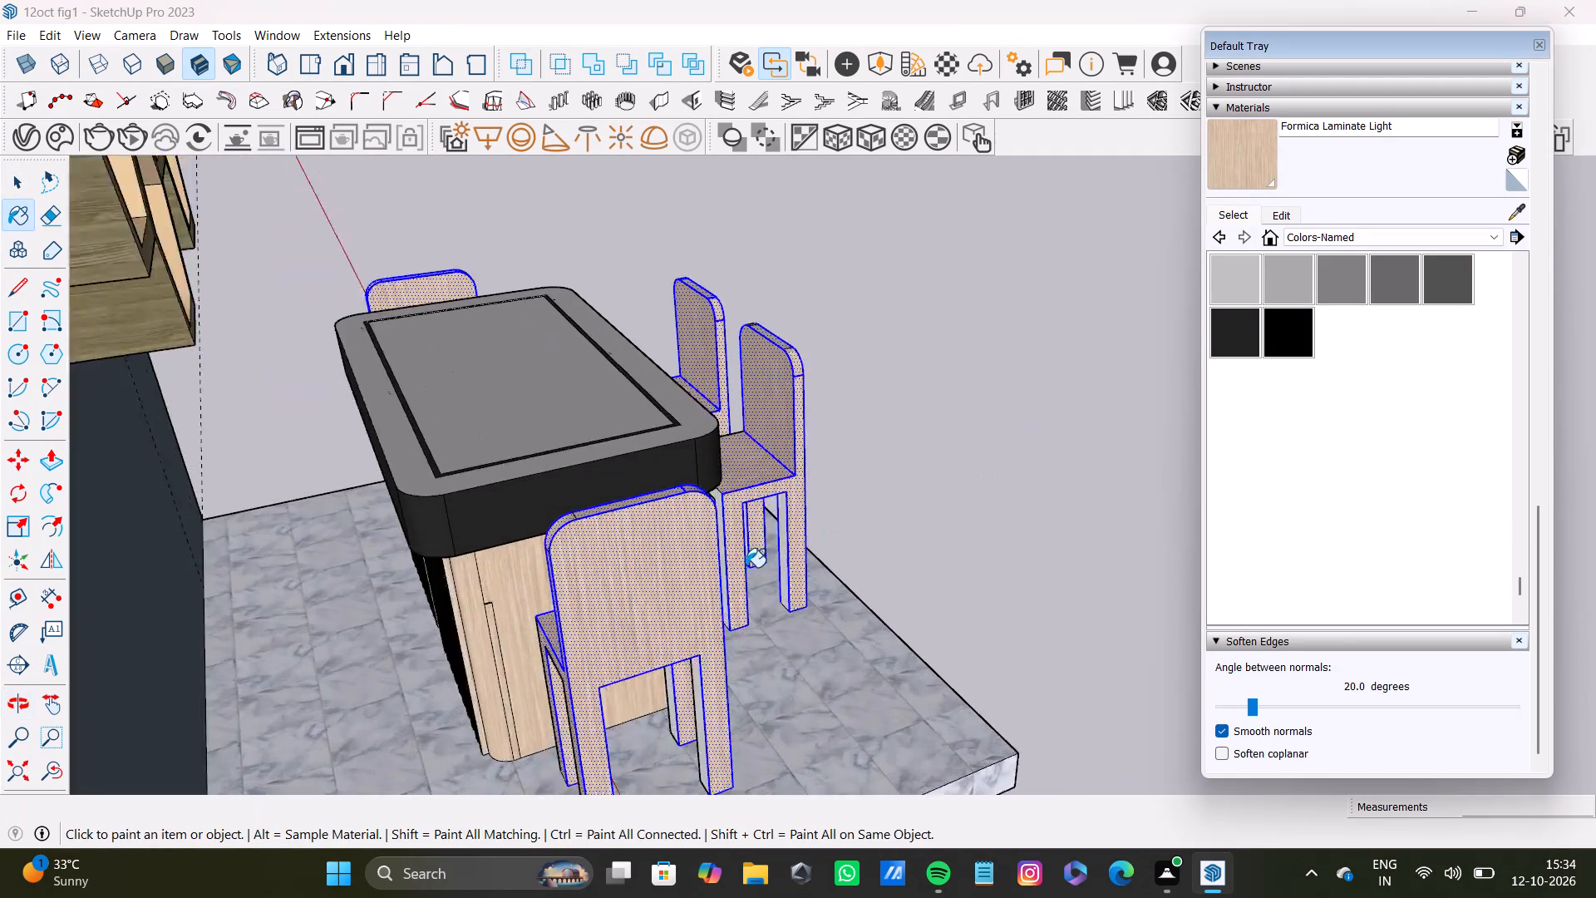
pyautogui.scroll(10, 746, 567)
pyautogui.click(850, 537)
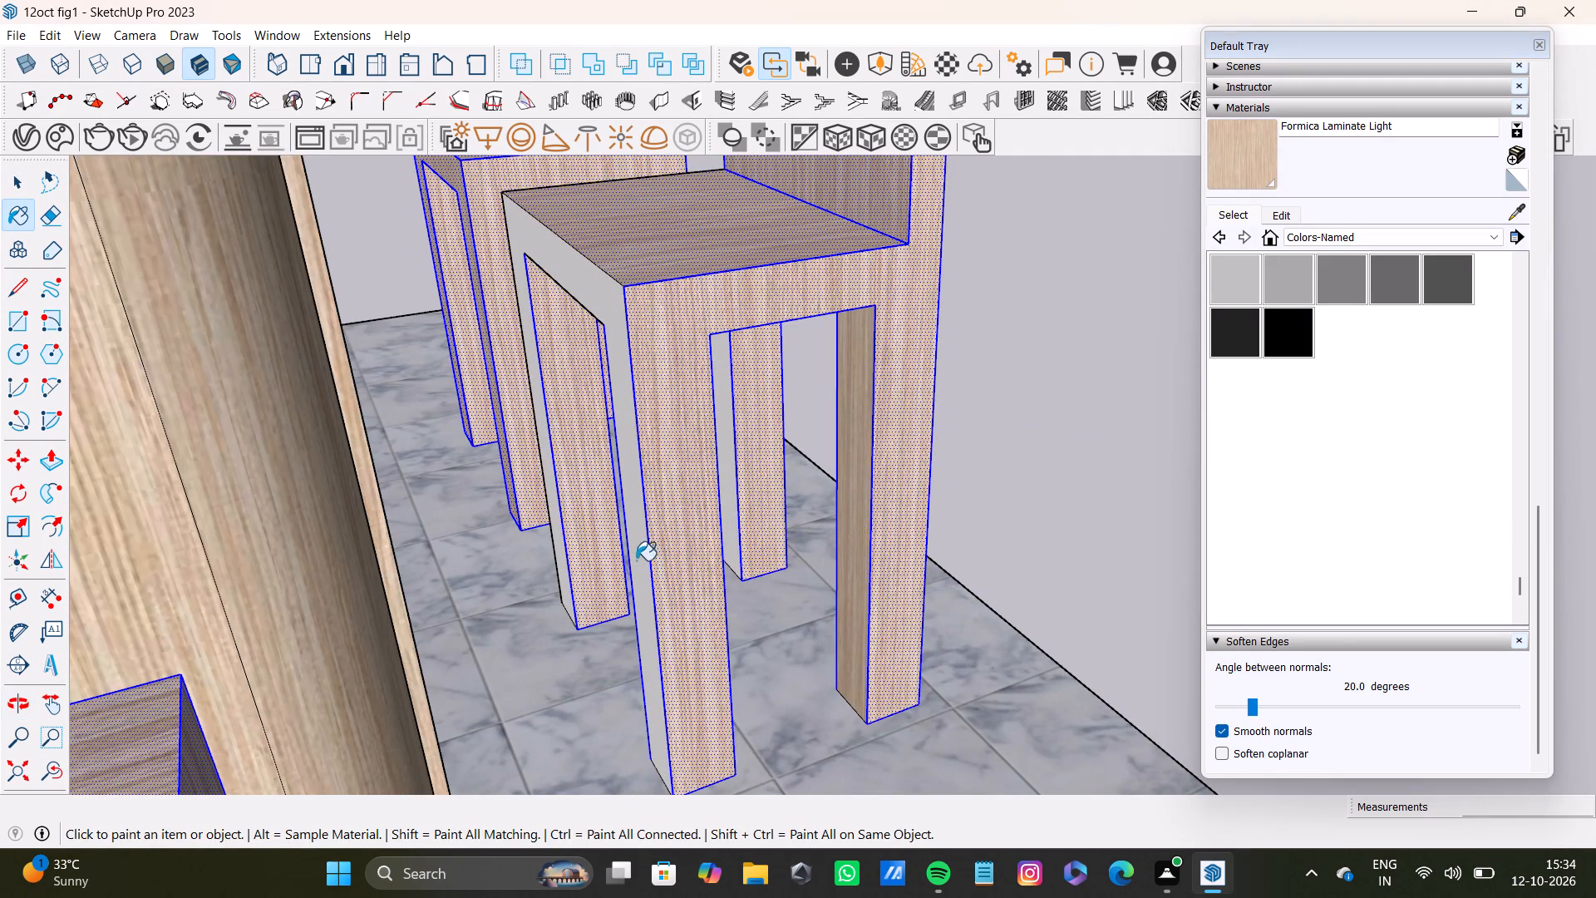
pyautogui.click(636, 560)
pyautogui.click(727, 402)
# Paint the bare inner leg faces of an end chair with Formica Laminate Light, applying it to all matching faces.
pyautogui.scroll(-4, 700, 418)
pyautogui.moveTo(674, 491); pyautogui.dragTo(324, 476, button='middle')
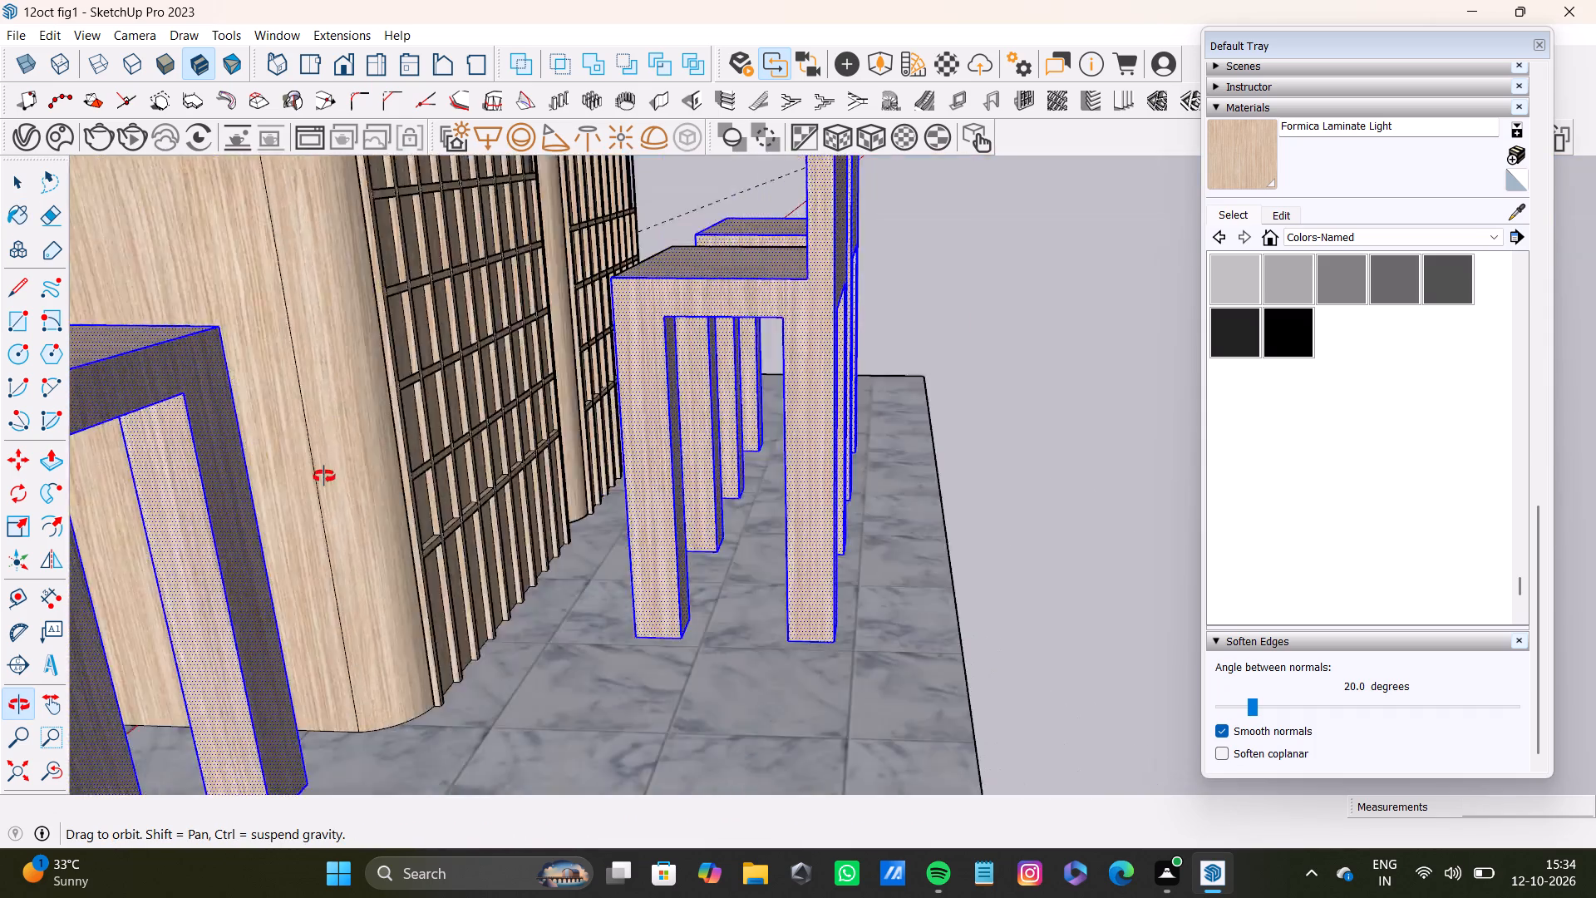
pyautogui.moveTo(324, 476); pyautogui.dragTo(98, 555, button='middle')
pyautogui.scroll(-5, 357, 411)
pyautogui.moveTo(344, 423); pyautogui.dragTo(0, 406, button='middle')
pyautogui.moveTo(1111, 387); pyautogui.dragTo(658, 385, button='middle')
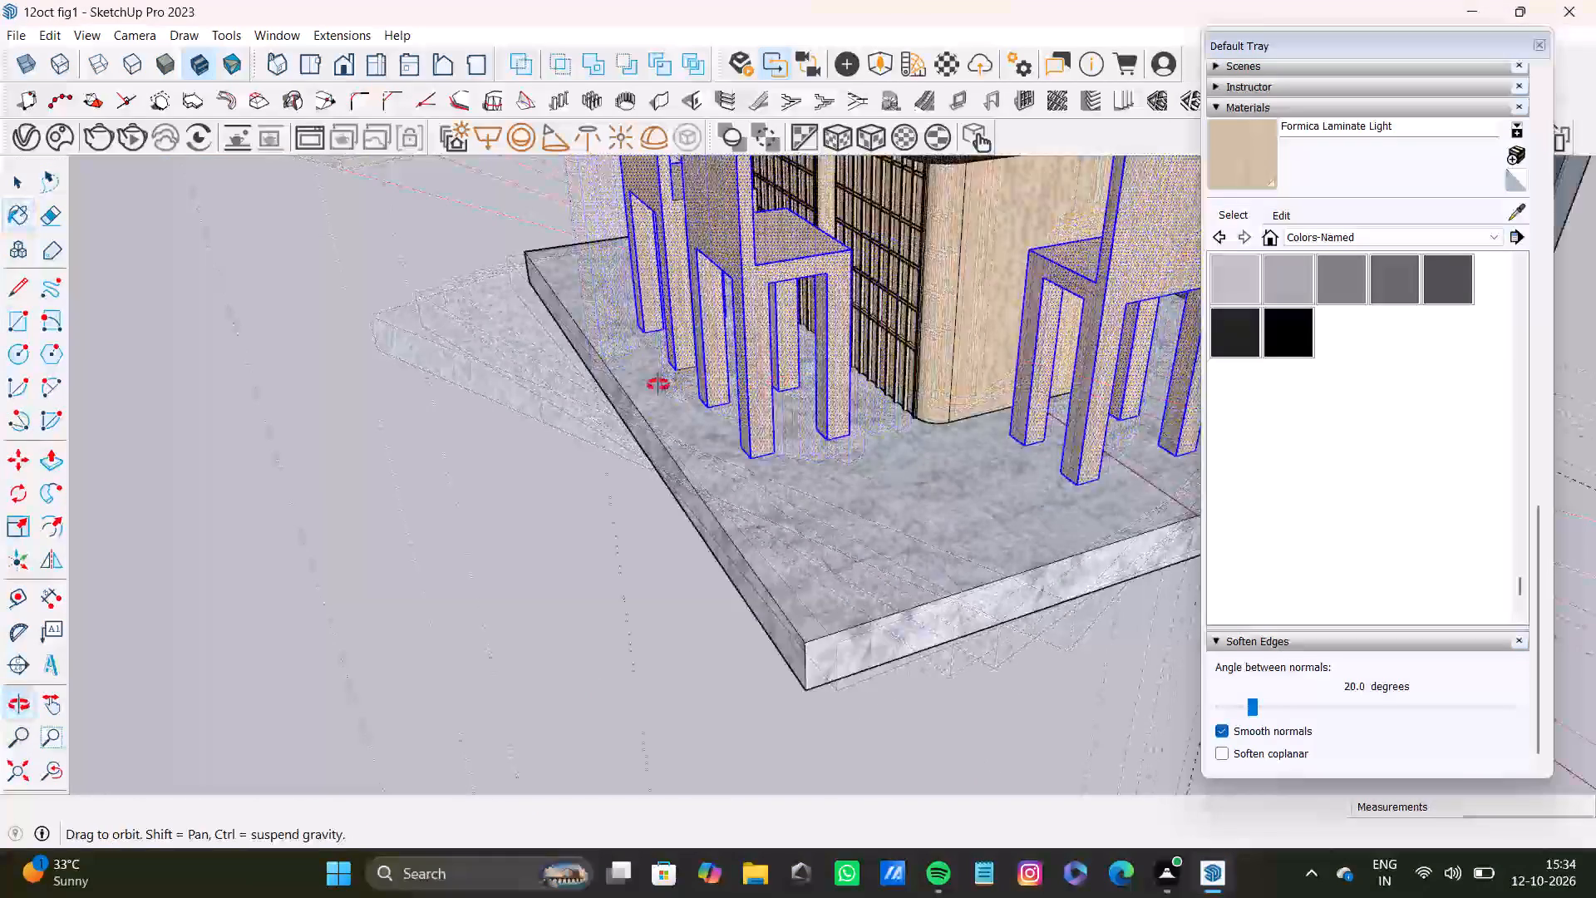
pyautogui.moveTo(658, 385); pyautogui.dragTo(0, 393, button='middle')
pyautogui.moveTo(557, 407); pyautogui.dragTo(1104, 524, button='middle')
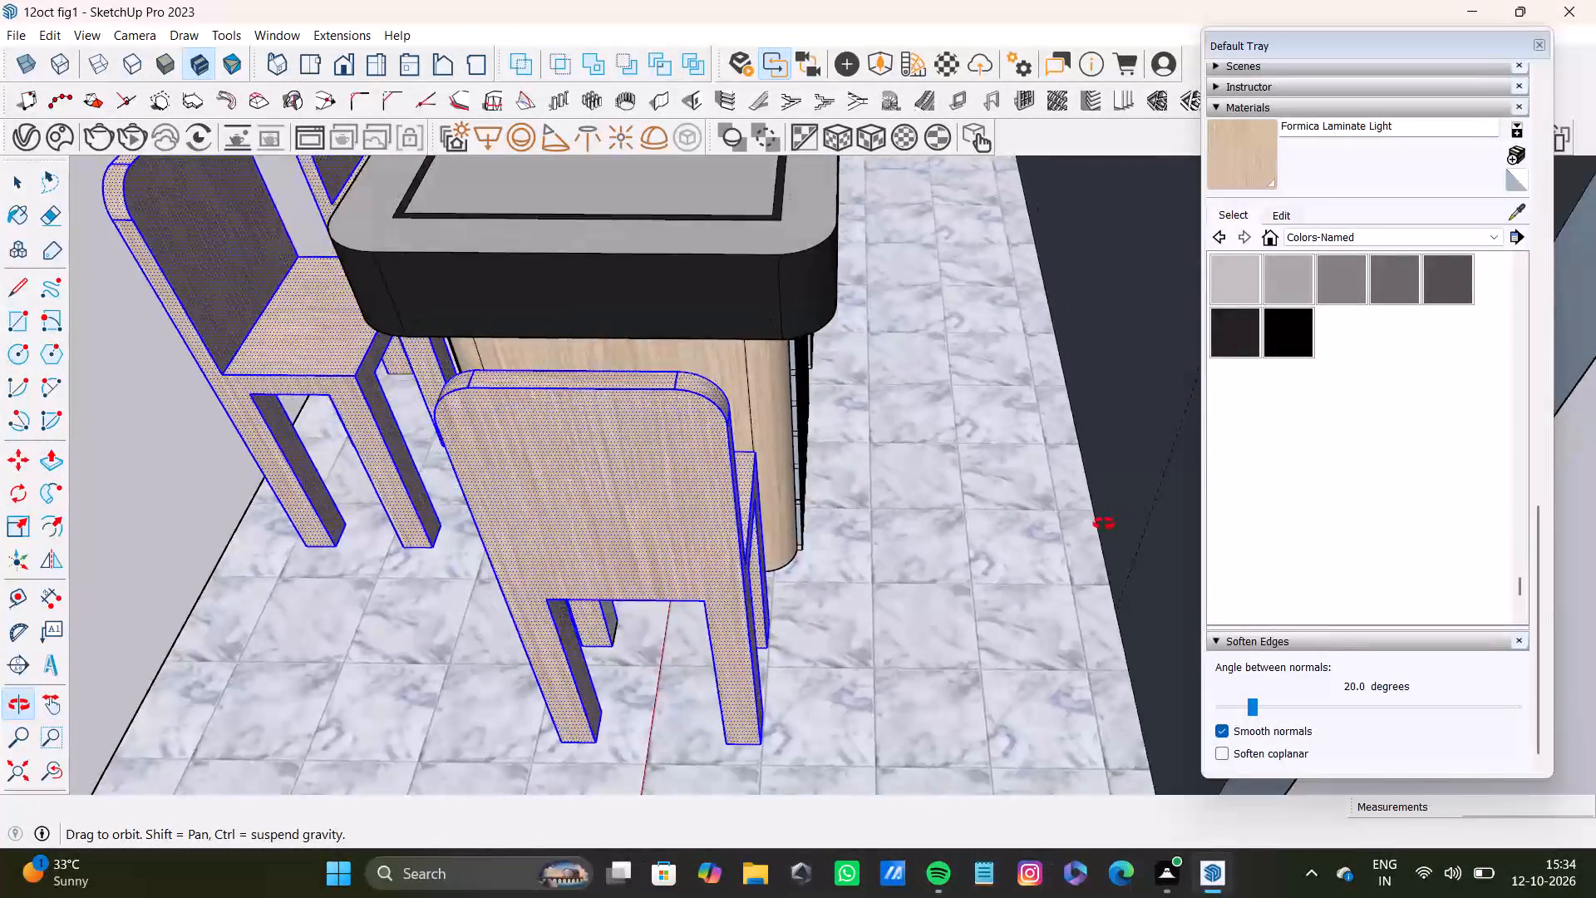
pyautogui.moveTo(1104, 524); pyautogui.dragTo(1588, 330, button='middle')
pyautogui.moveTo(980, 581); pyautogui.dragTo(1211, 588, button='middle')
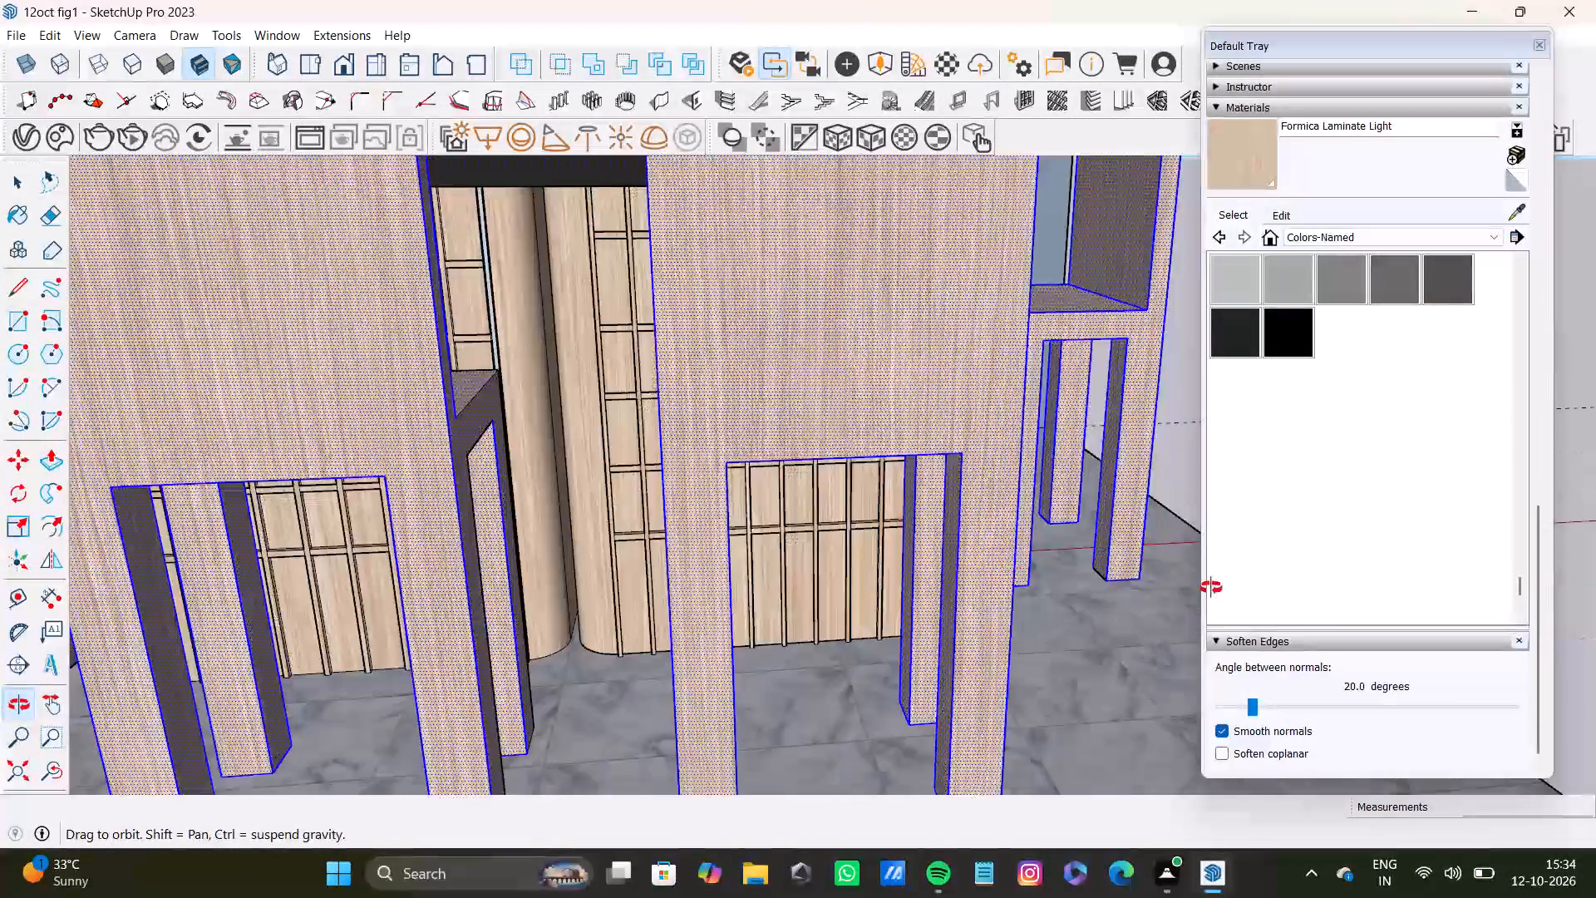
pyautogui.moveTo(1211, 588); pyautogui.dragTo(1439, 616, button='middle')
pyautogui.moveTo(707, 631); pyautogui.dragTo(879, 607, button='middle')
pyautogui.scroll(-8, 746, 642)
pyautogui.keyDown('shift'); pyautogui.moveTo(586, 667); pyautogui.dragTo(1042, 348, button='middle'); pyautogui.keyUp('shift')
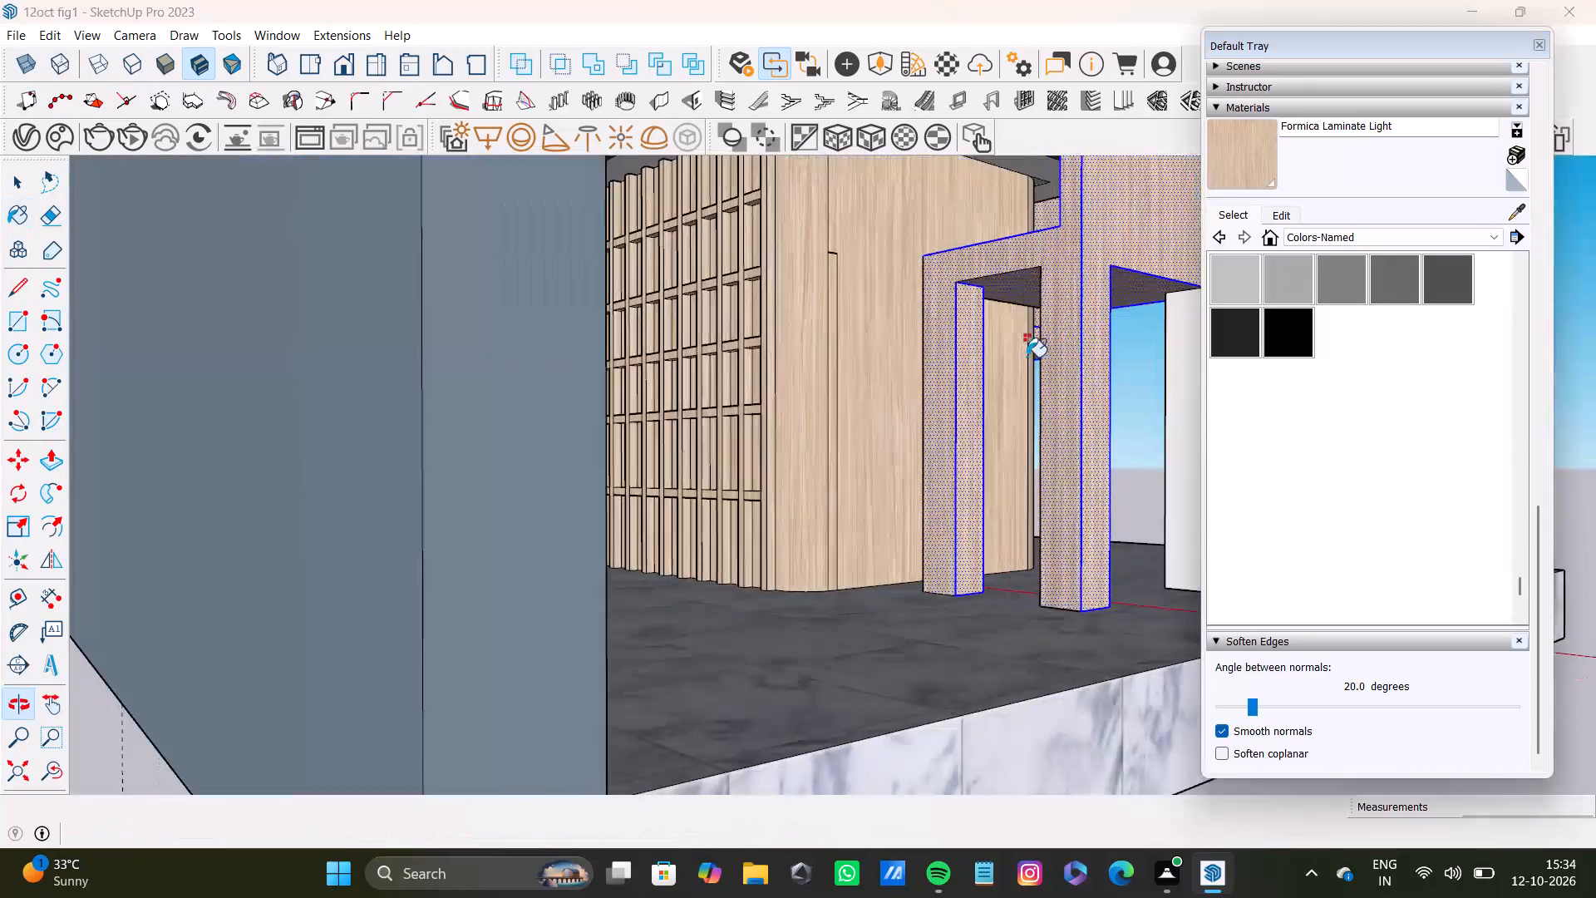
pyautogui.moveTo(916, 405); pyautogui.dragTo(797, 442, button='middle')
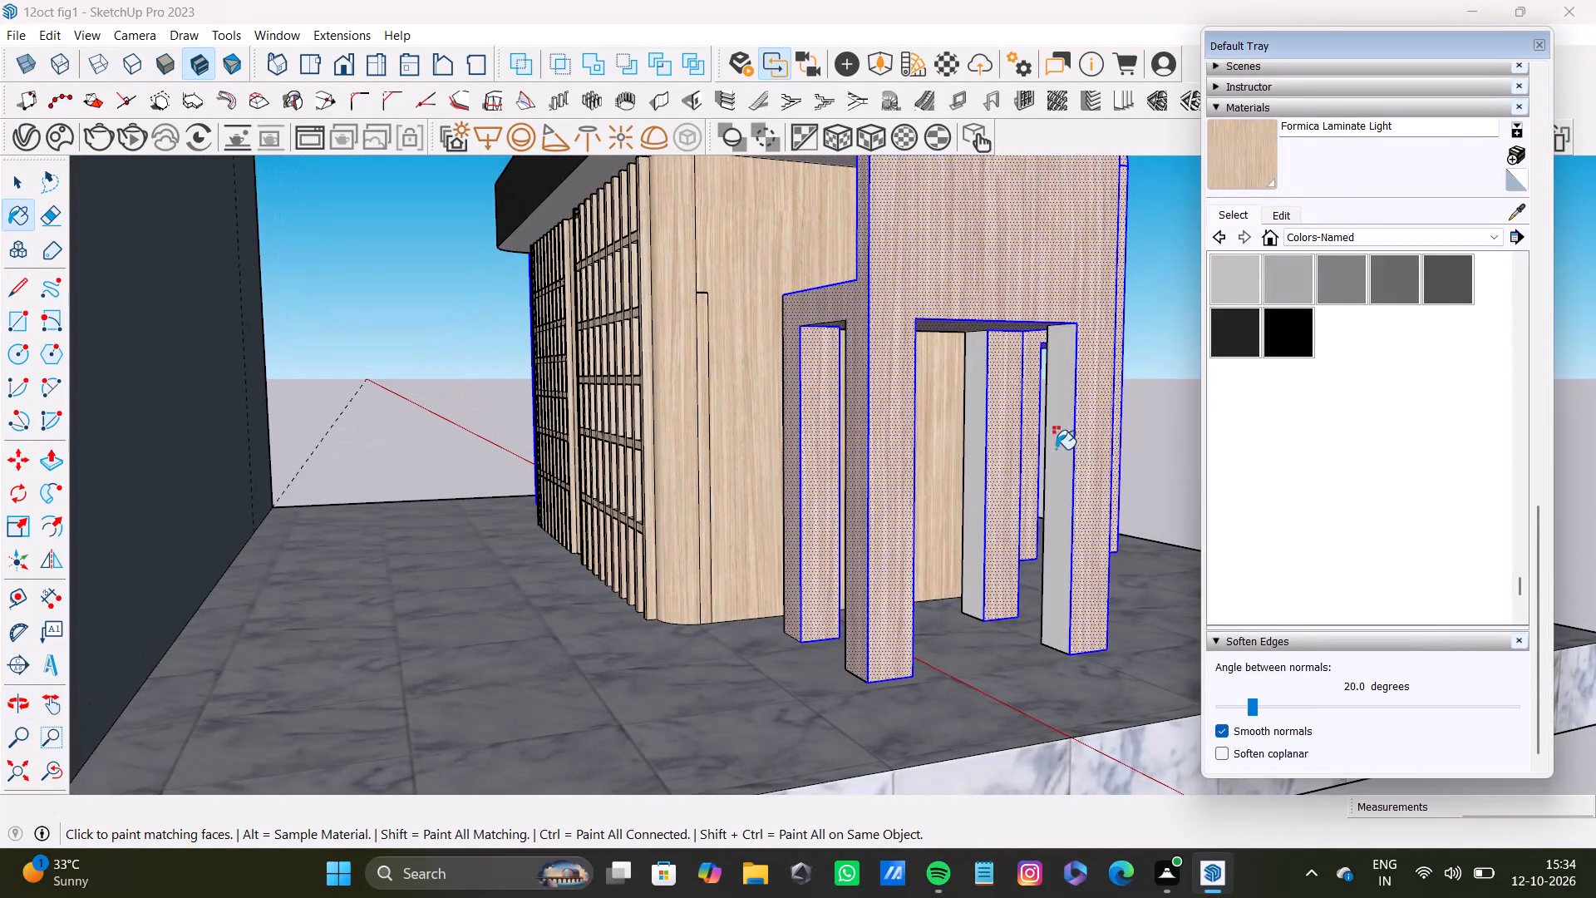
pyautogui.click(1056, 449)
# Clear the selection of chair faces with both furniture scenes in view.
pyautogui.scroll(-12, 932, 435)
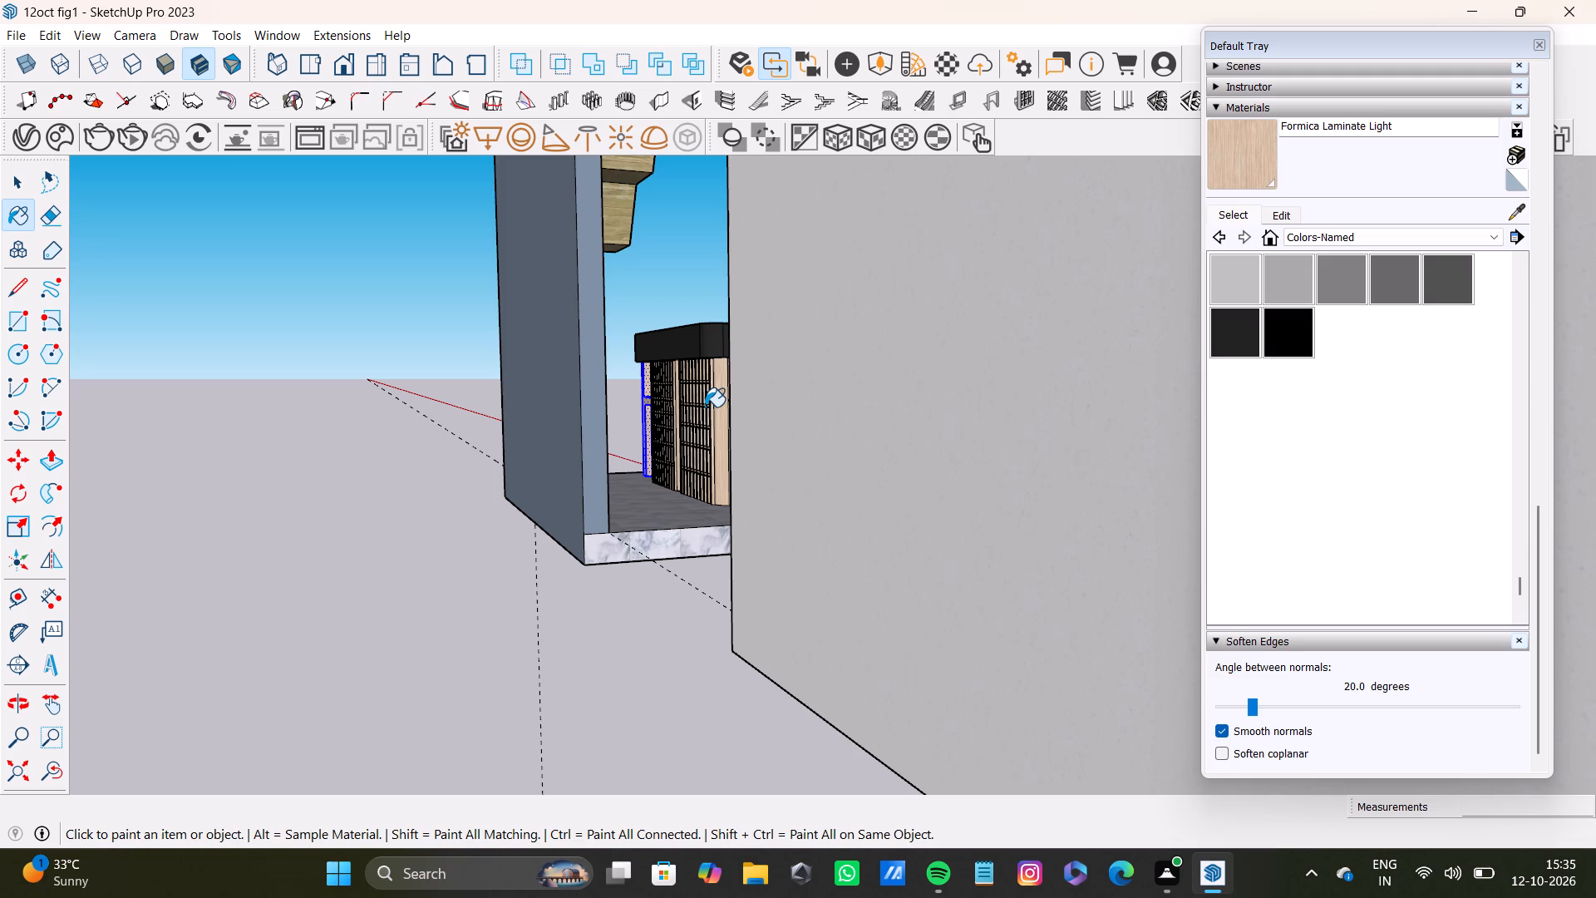
pyautogui.press('space')
pyautogui.scroll(-4, 591, 501)
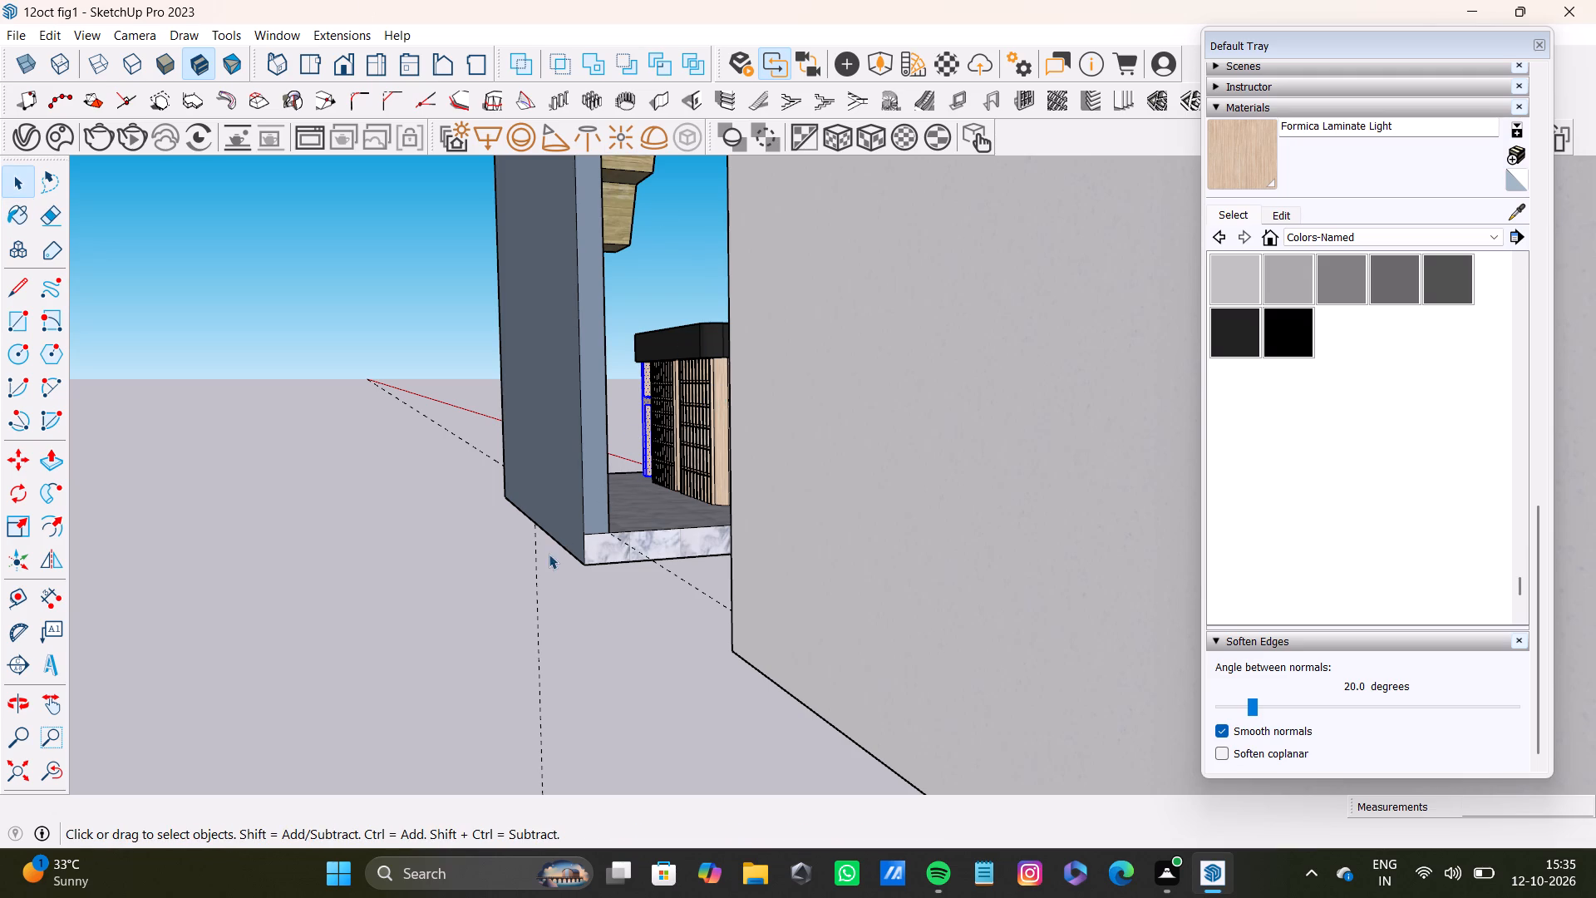
pyautogui.scroll(-20, 549, 554)
pyautogui.scroll(-4, 549, 554)
pyautogui.moveTo(598, 596); pyautogui.dragTo(195, 652, button='middle')
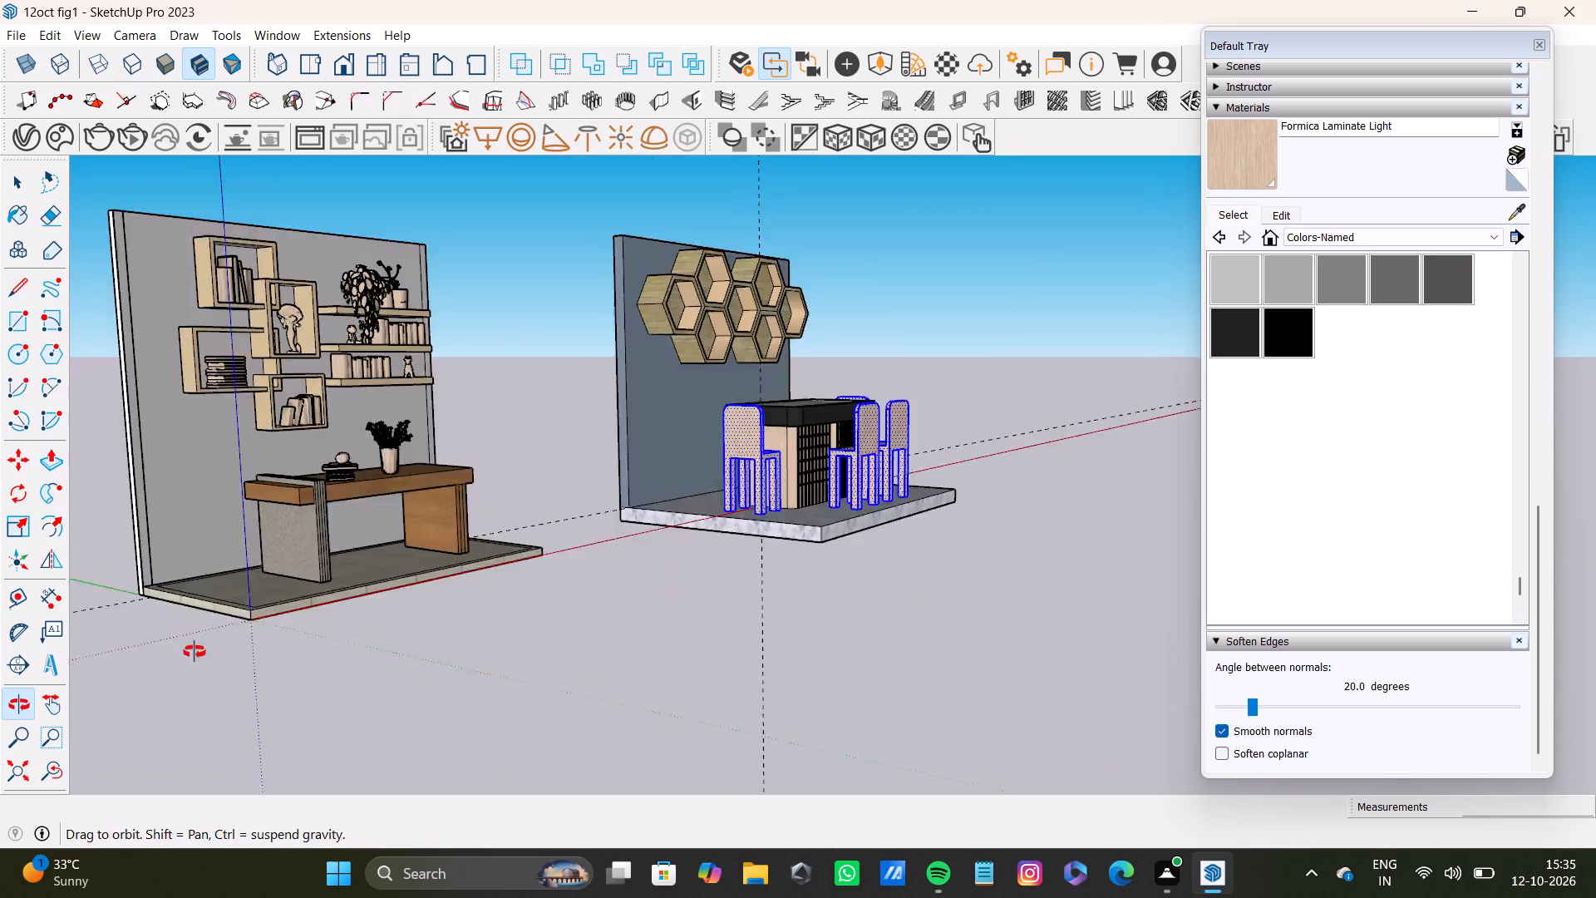
pyautogui.moveTo(195, 652); pyautogui.dragTo(1, 764, button='middle')
pyautogui.scroll(-4, 502, 423)
pyautogui.keyDown('shift'); pyautogui.moveTo(614, 471); pyautogui.dragTo(643, 480, button='middle'); pyautogui.keyUp('shift')
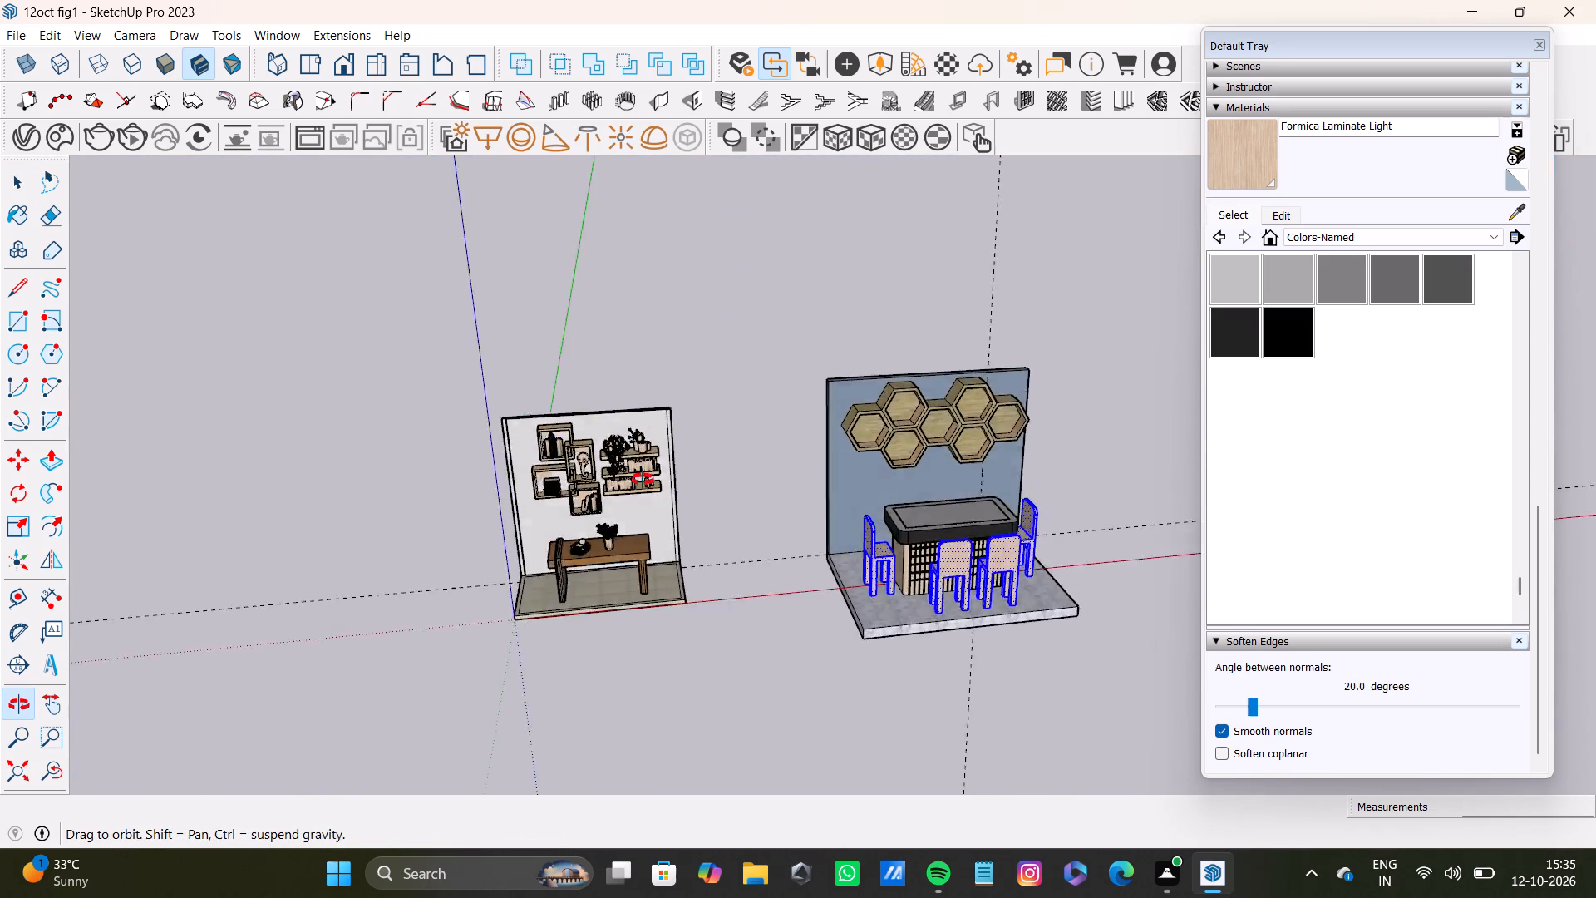
pyautogui.keyDown('shift'); pyautogui.moveTo(643, 480); pyautogui.dragTo(589, 573, button='middle'); pyautogui.keyUp('shift')
pyautogui.scroll(-1, 581, 573)
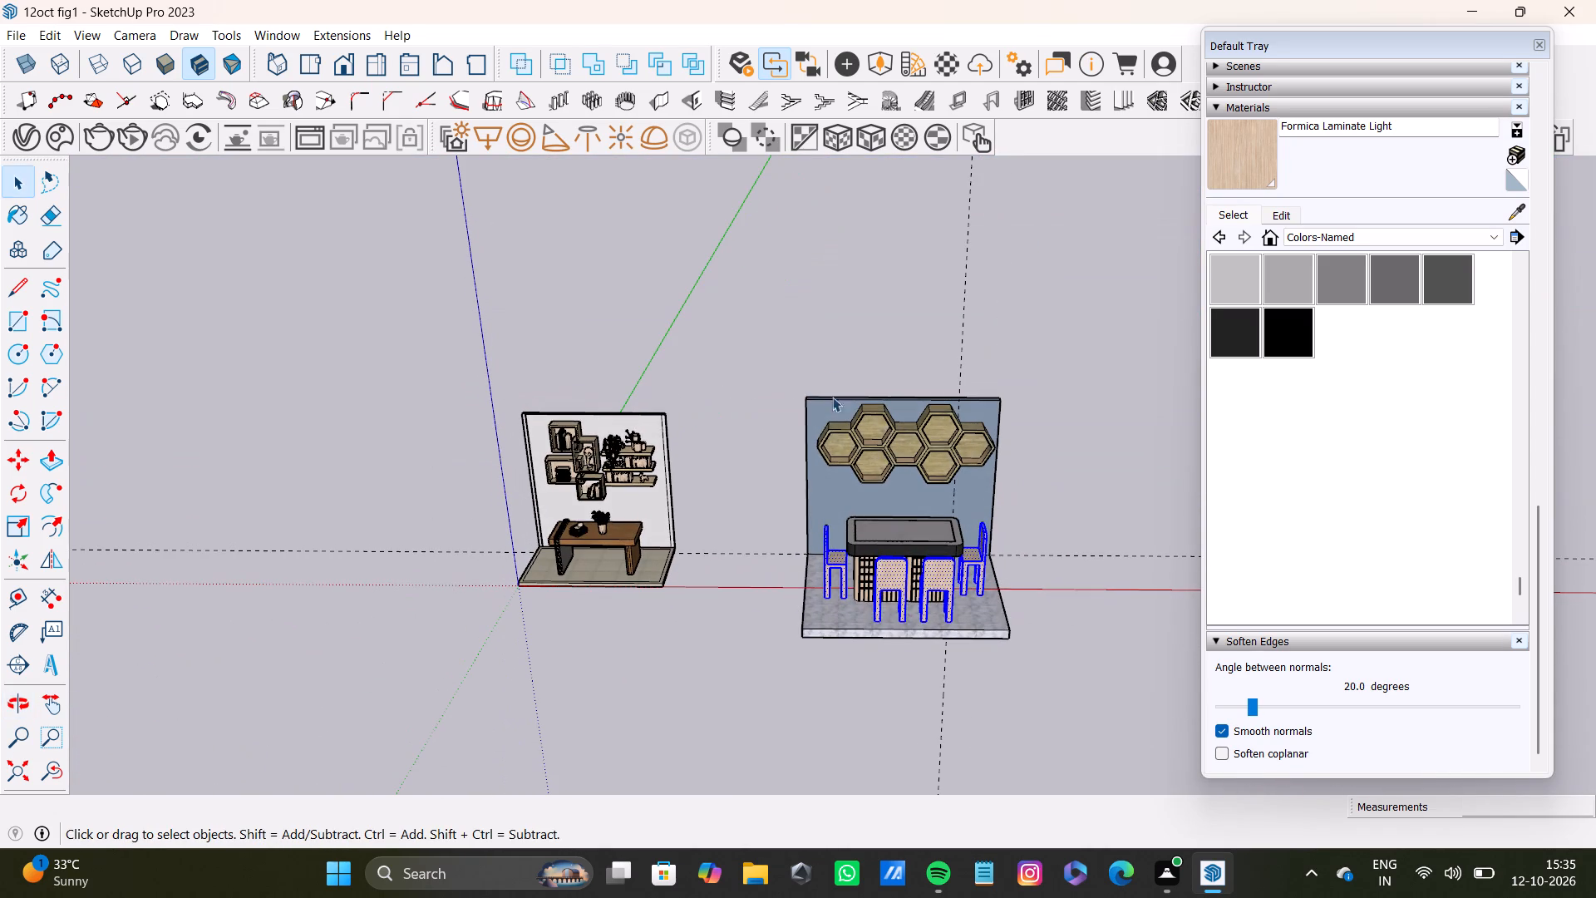
pyautogui.press('space')
pyautogui.click(824, 346)
pyautogui.scroll(8, 684, 602)
pyautogui.scroll(-9, 578, 528)
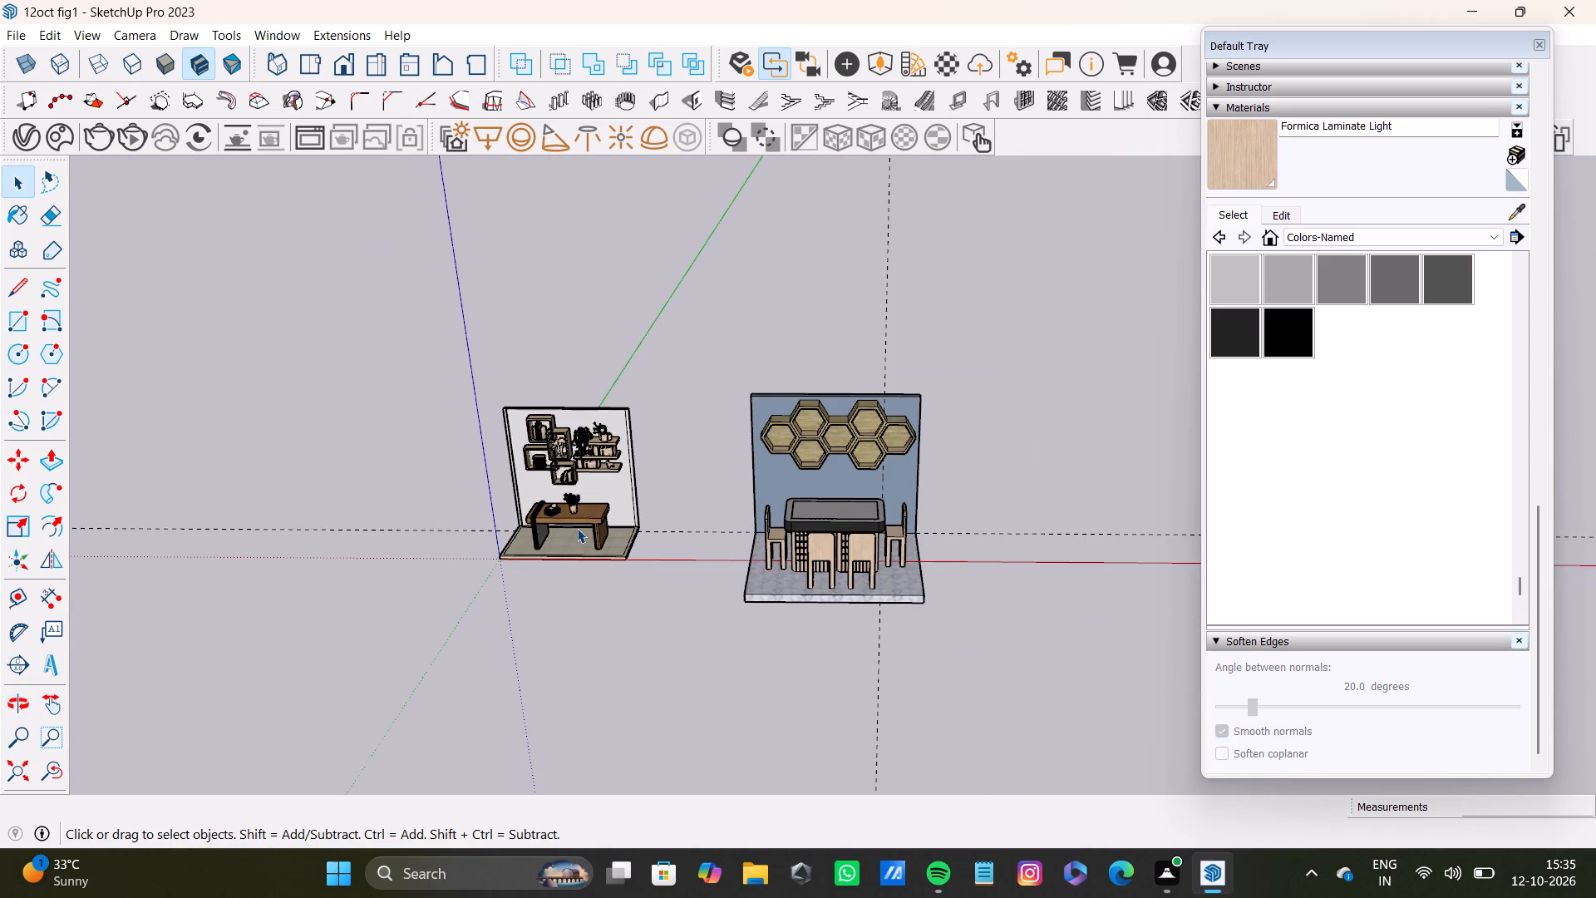
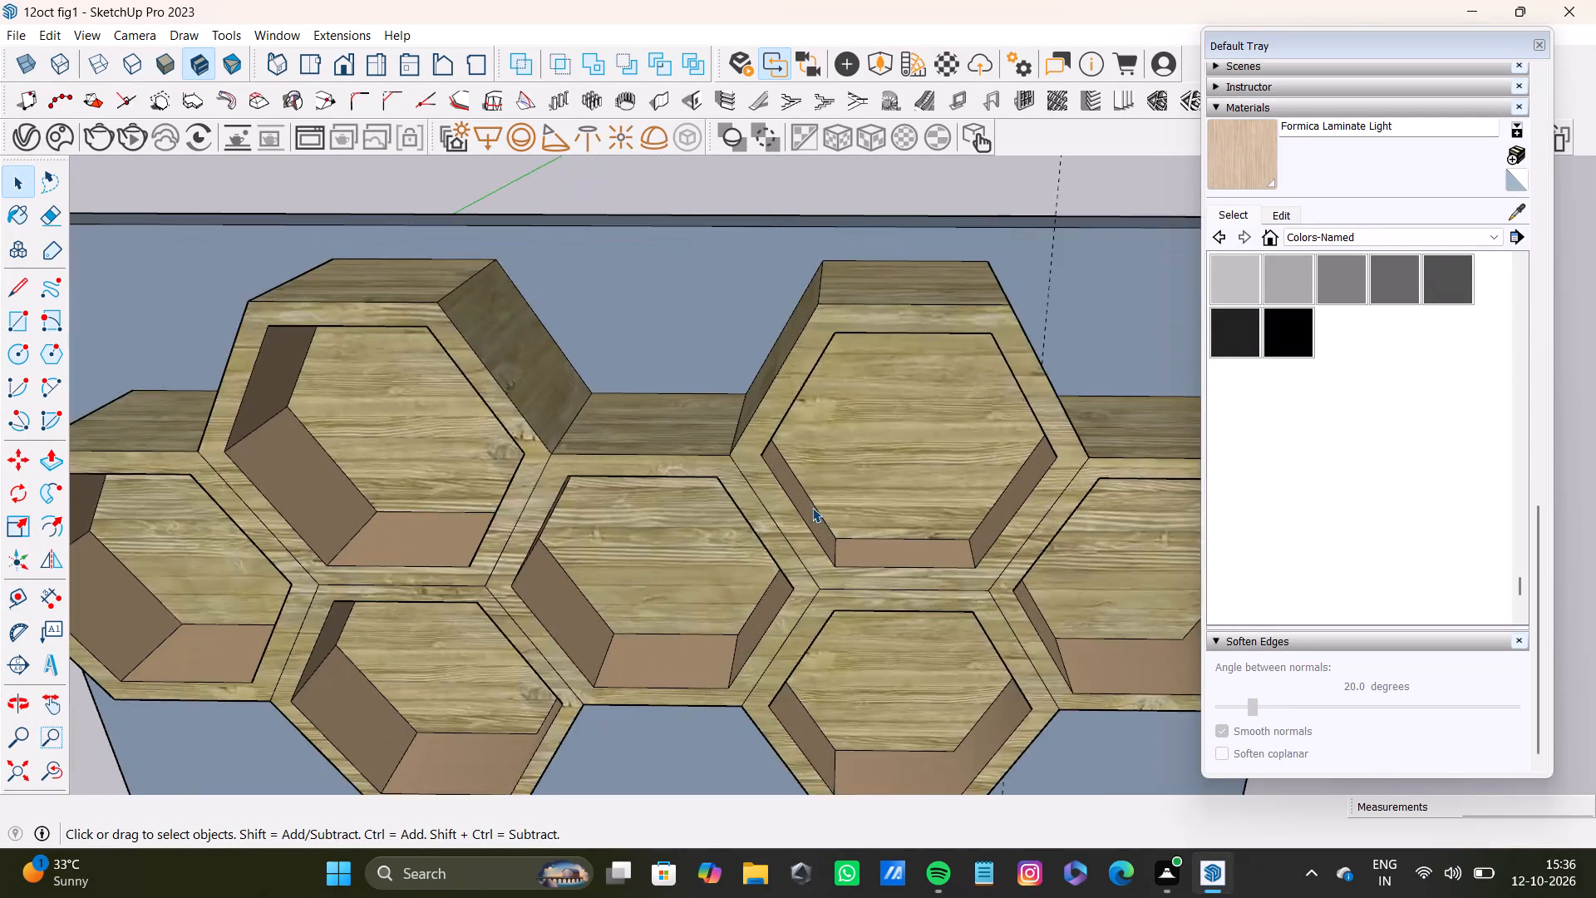
# Examine the dining counter scene with its honeycomb shelves and chairs from several angles, alongside the neighbouring desk scene.
pyautogui.scroll(-10, 812, 507)
pyautogui.moveTo(793, 525); pyautogui.dragTo(948, 650, button='middle')
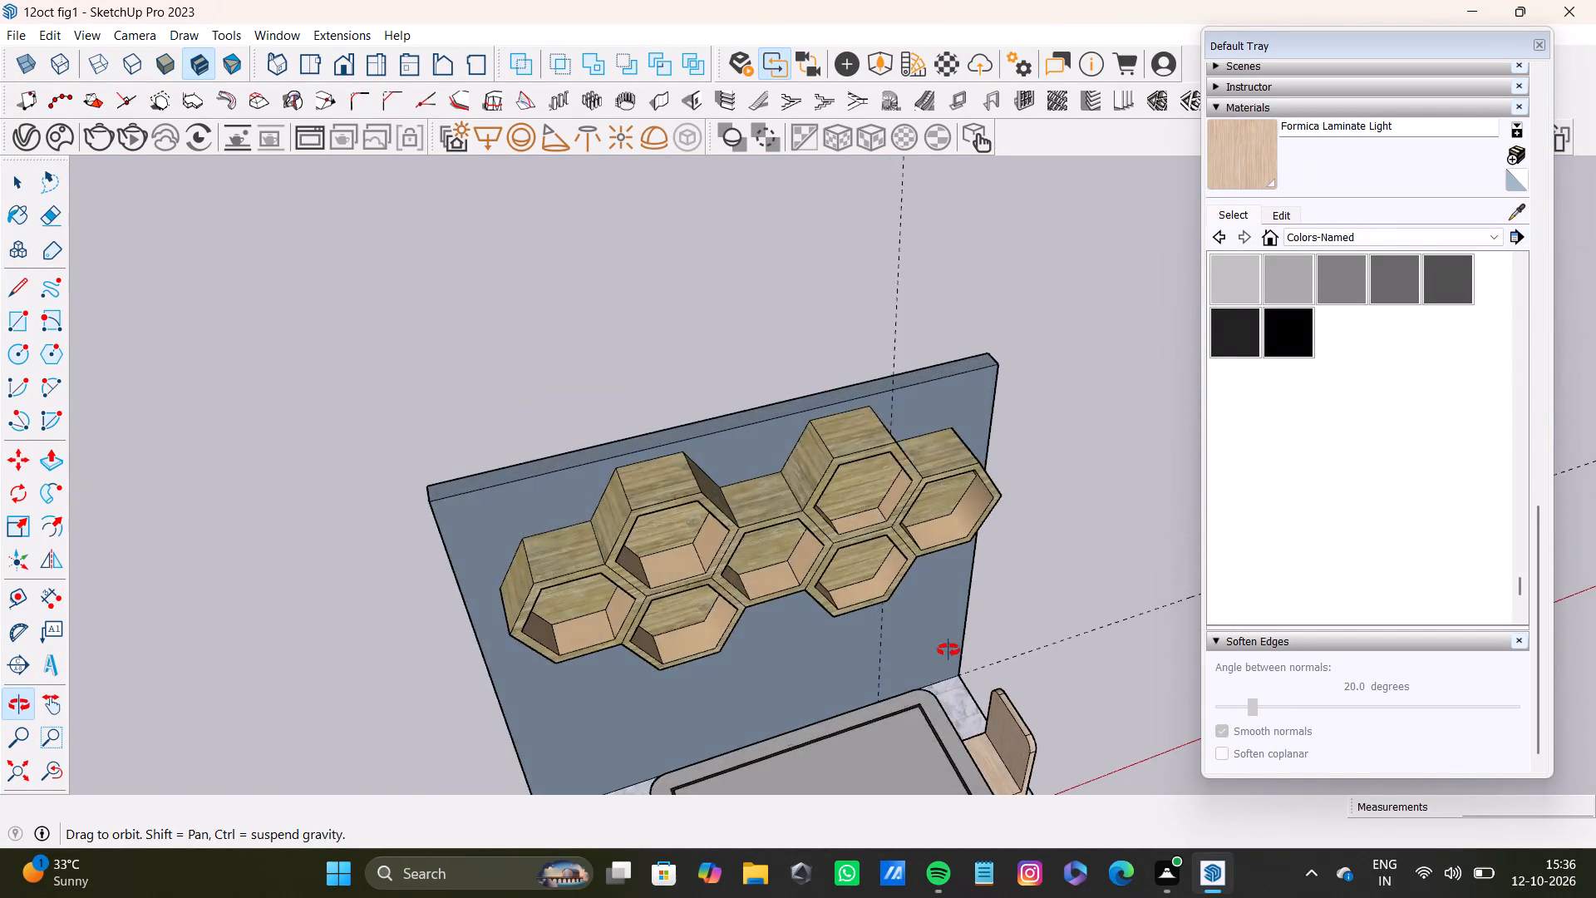
pyautogui.moveTo(948, 650); pyautogui.dragTo(948, 651, button='middle')
pyautogui.keyDown('shift'); pyautogui.scroll(-5, 939, 653); pyautogui.keyUp('shift')
pyautogui.keyDown('shift'); pyautogui.moveTo(941, 649); pyautogui.dragTo(871, 585, button='middle'); pyautogui.keyUp('shift')
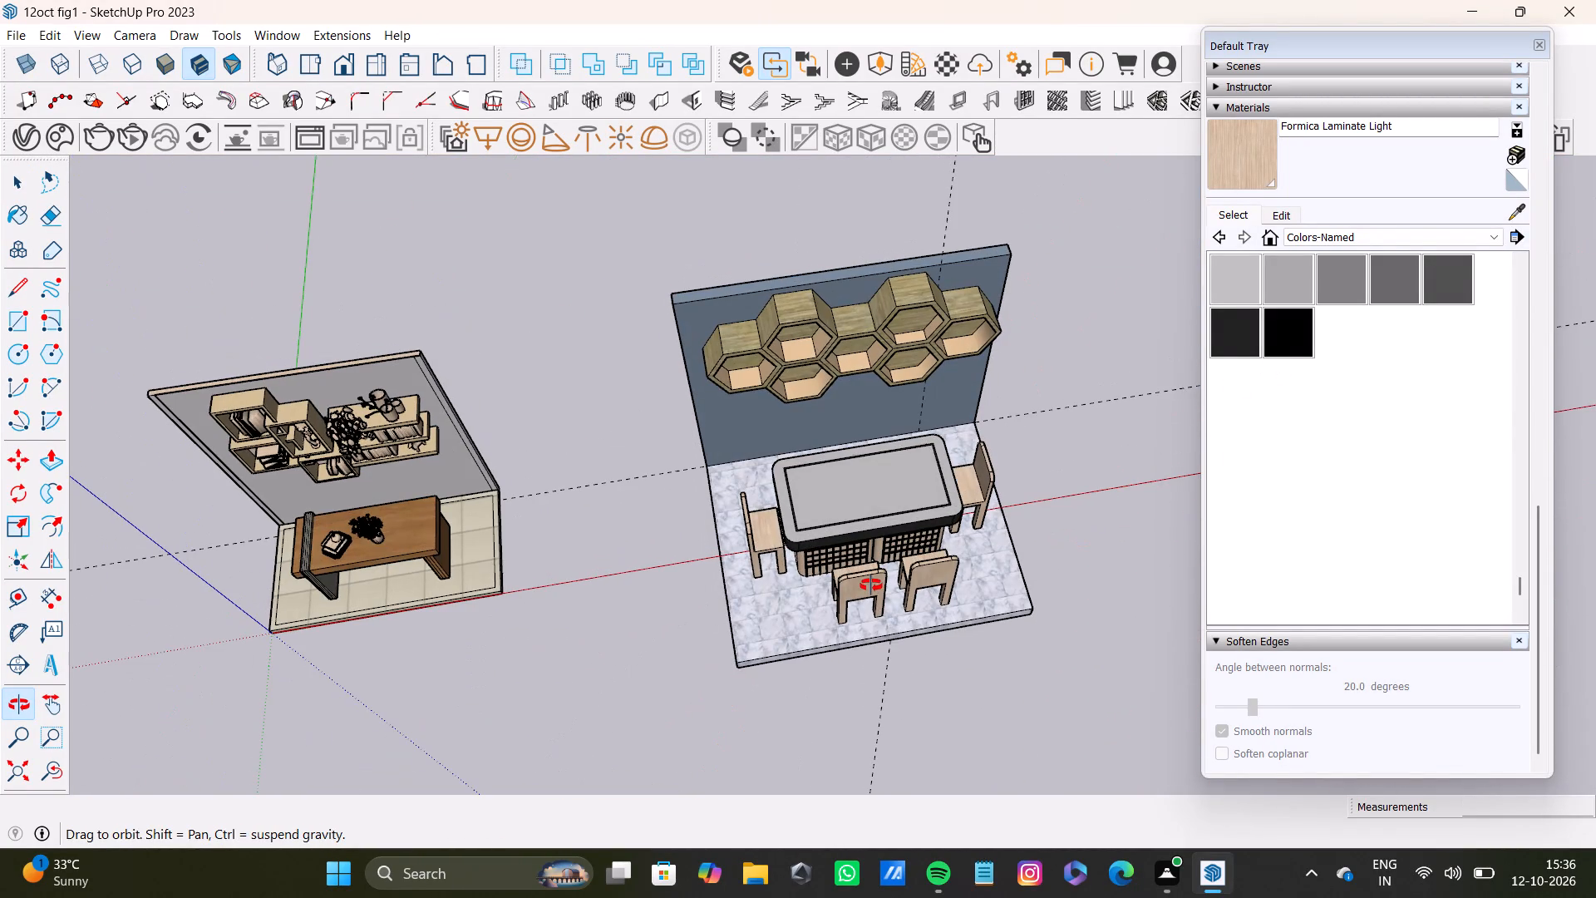
pyautogui.keyDown('shift'); pyautogui.moveTo(871, 585); pyautogui.dragTo(690, 624, button='middle'); pyautogui.keyUp('shift')
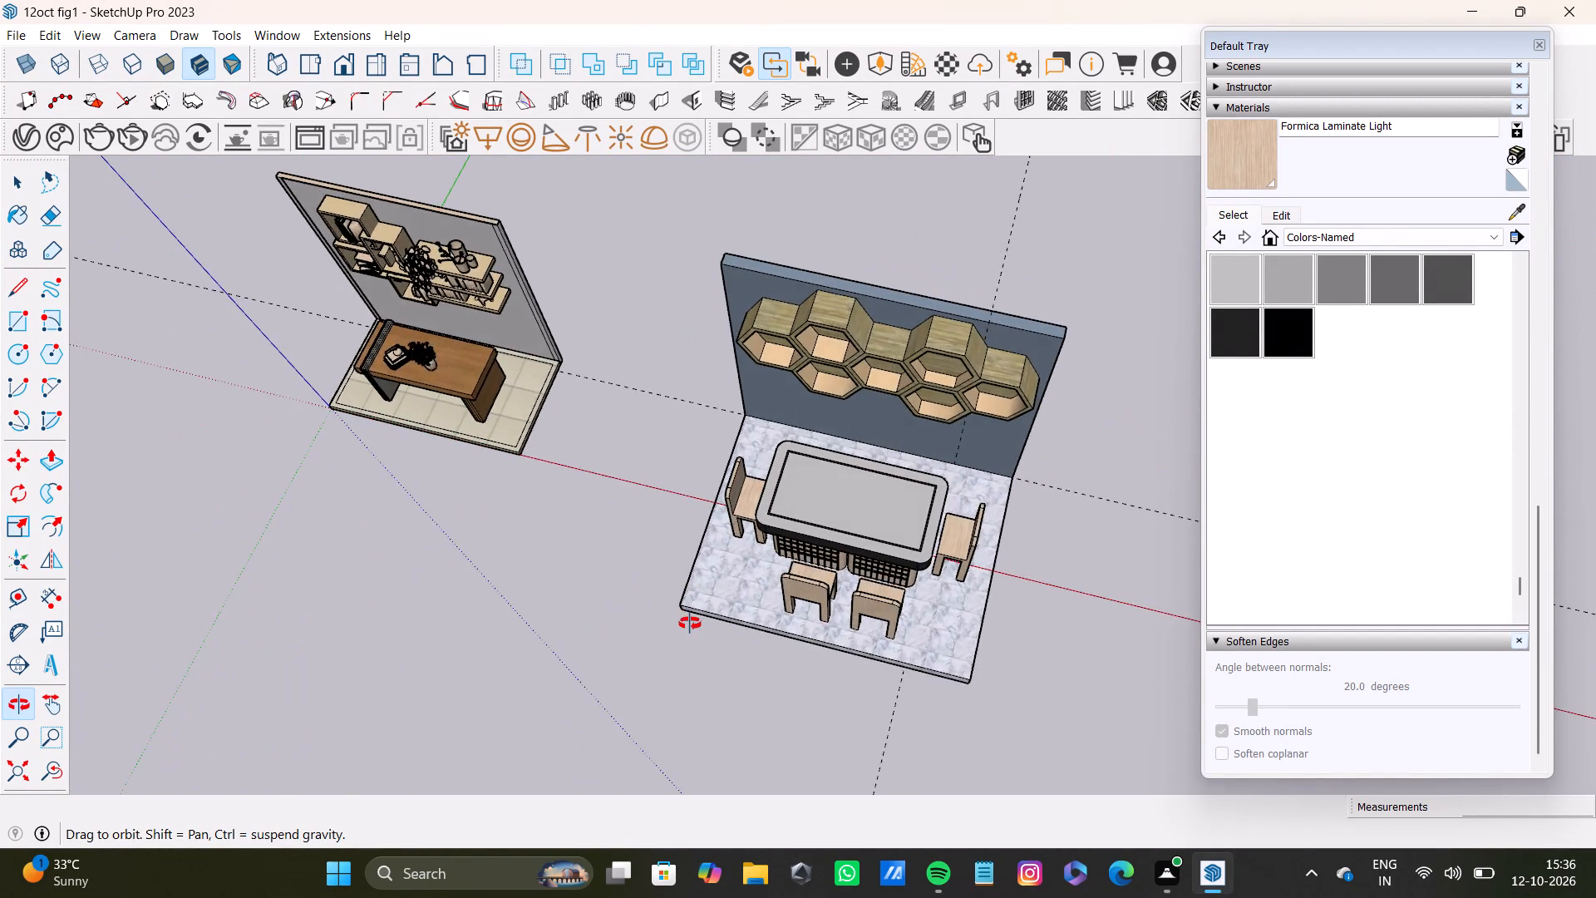
pyautogui.keyDown('shift'); pyautogui.moveTo(690, 624); pyautogui.dragTo(775, 376, button='middle'); pyautogui.keyUp('shift')
pyautogui.scroll(11, 382, 466)
pyautogui.scroll(-2, 440, 403)
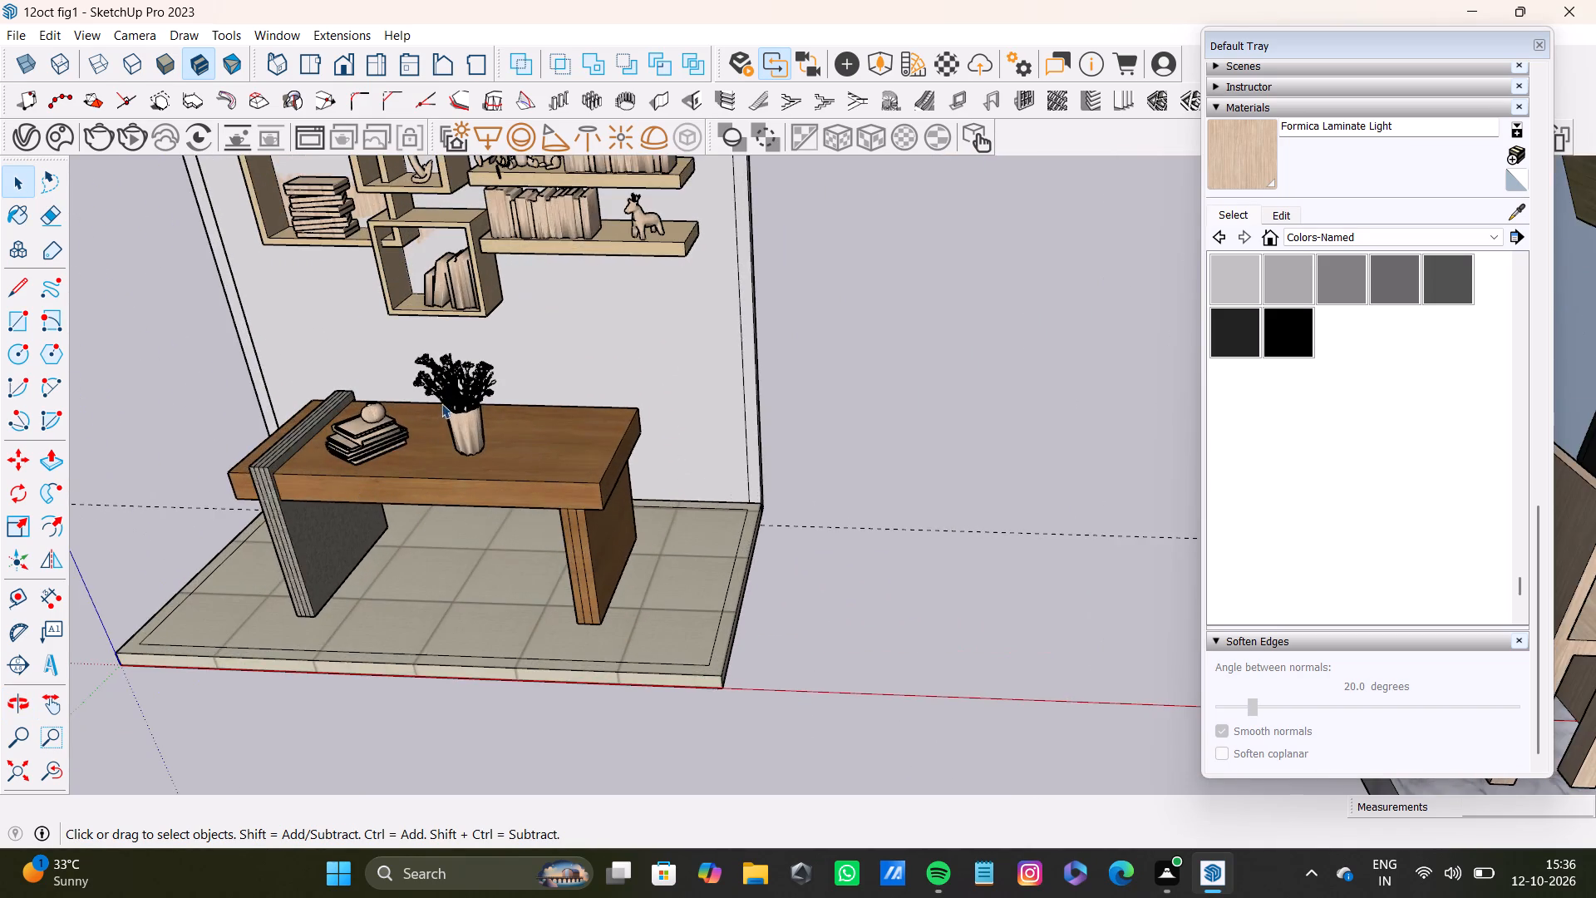
pyautogui.scroll(-7, 441, 403)
pyautogui.scroll(-4, 824, 549)
pyautogui.keyDown('shift'); pyautogui.moveTo(913, 530); pyautogui.dragTo(815, 483, button='middle'); pyautogui.keyUp('shift')
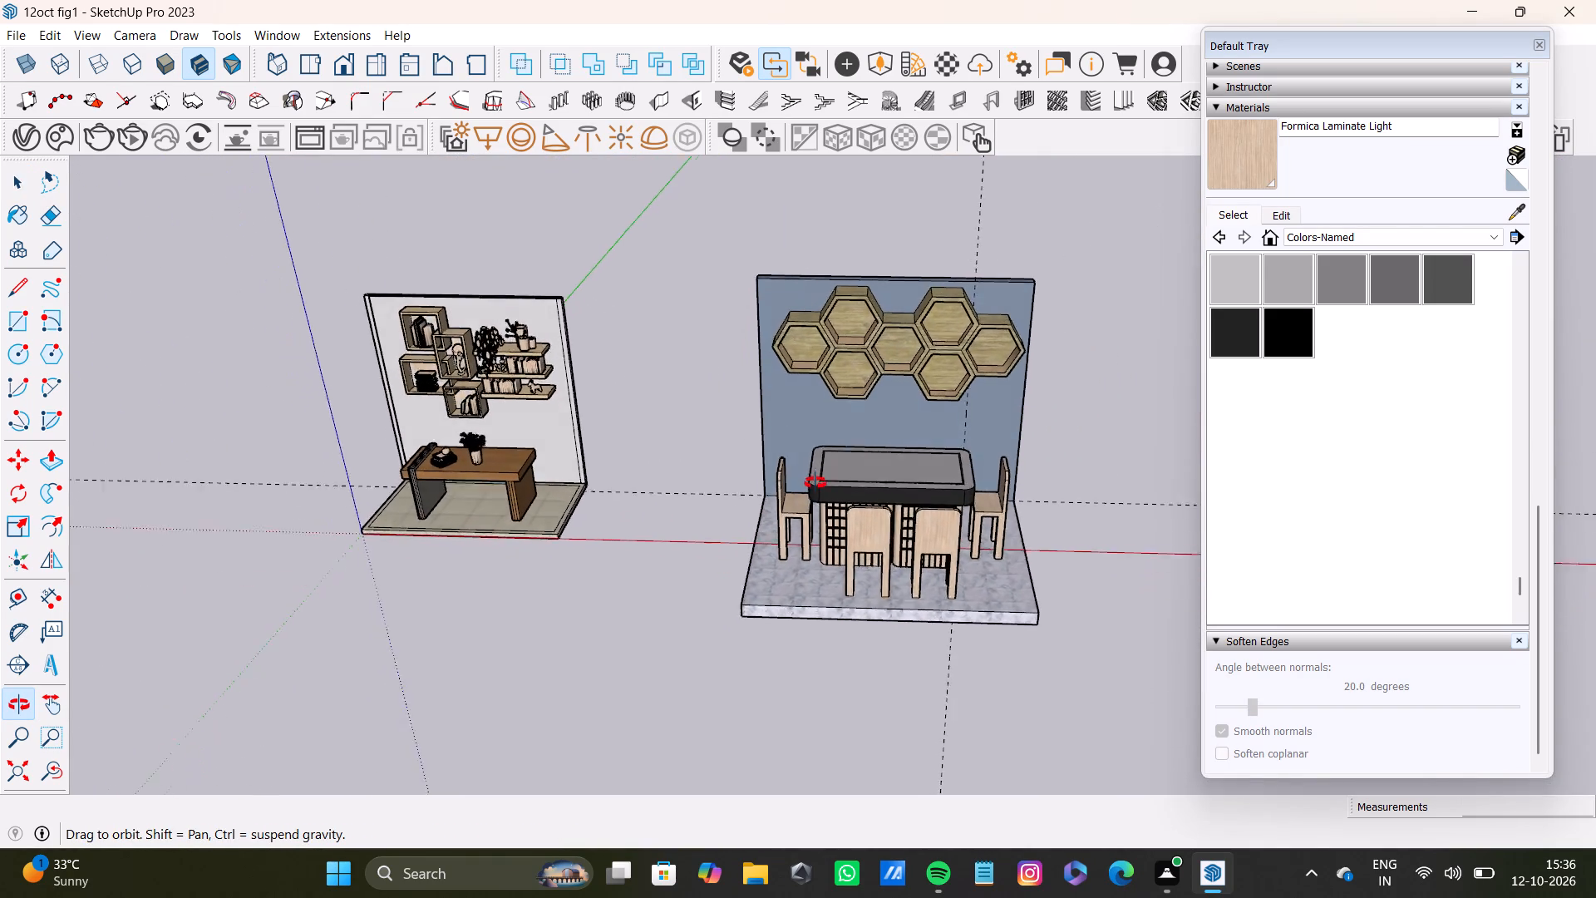
pyautogui.keyDown('shift'); pyautogui.moveTo(815, 483); pyautogui.dragTo(842, 627, button='middle'); pyautogui.keyUp('shift')
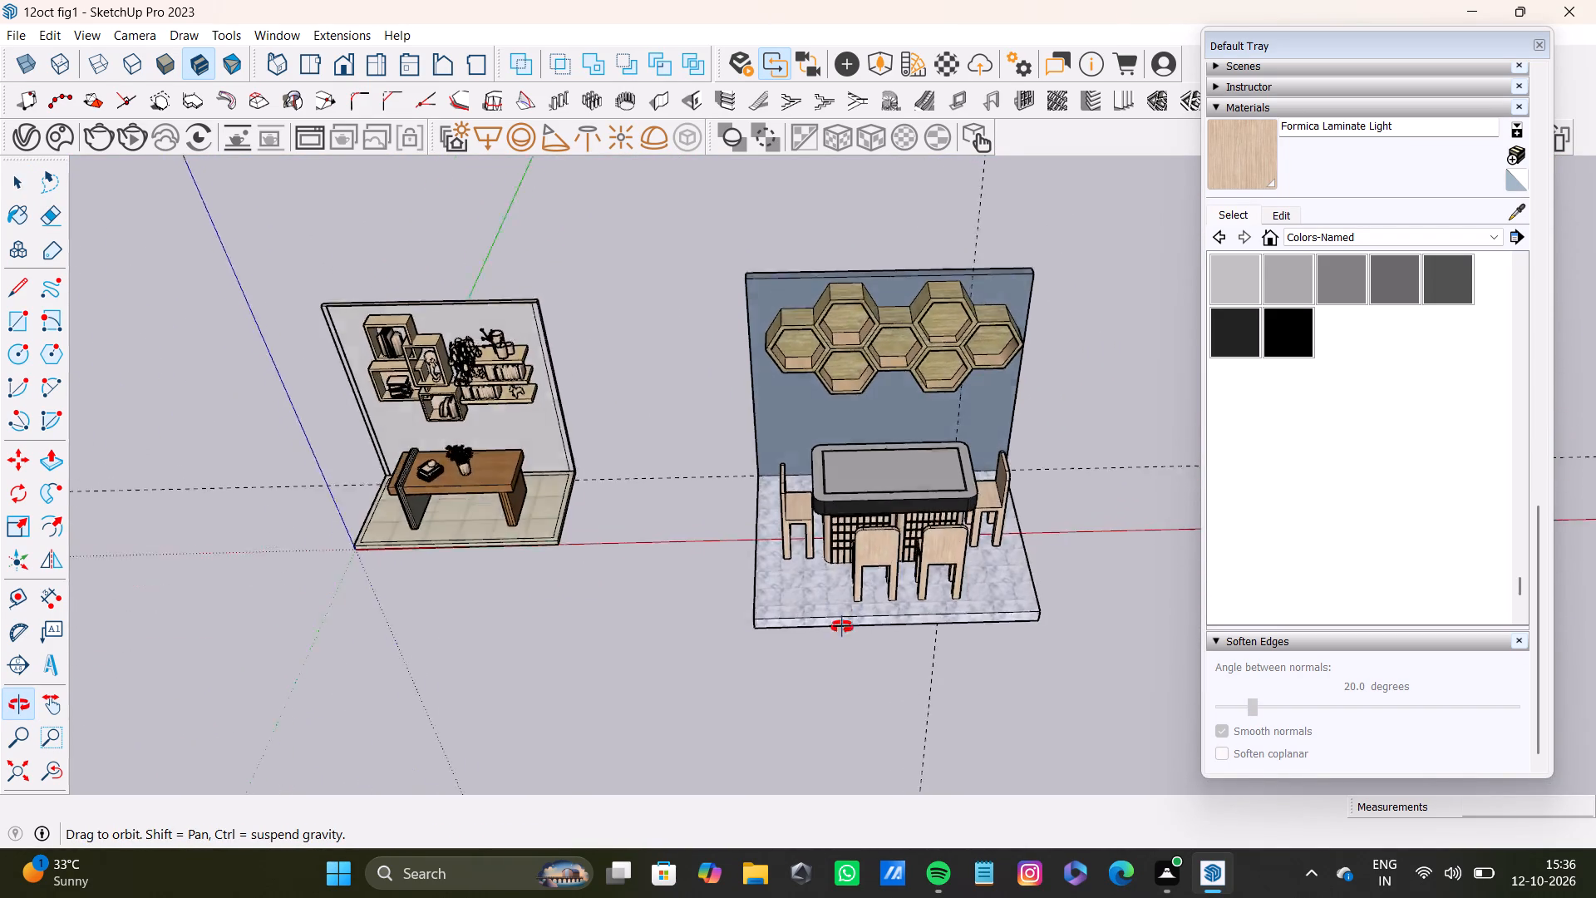
pyautogui.keyDown('shift'); pyautogui.moveTo(842, 627); pyautogui.dragTo(836, 684, button='middle'); pyautogui.keyUp('shift')
pyautogui.scroll(4, 807, 489)
pyautogui.scroll(-9, 827, 470)
pyautogui.moveTo(840, 524); pyautogui.dragTo(1012, 351, button='middle')
pyautogui.scroll(4, 800, 471)
pyautogui.moveTo(797, 481); pyautogui.dragTo(1130, 461, button='middle')
pyautogui.moveTo(730, 471); pyautogui.dragTo(1155, 491, button='middle')
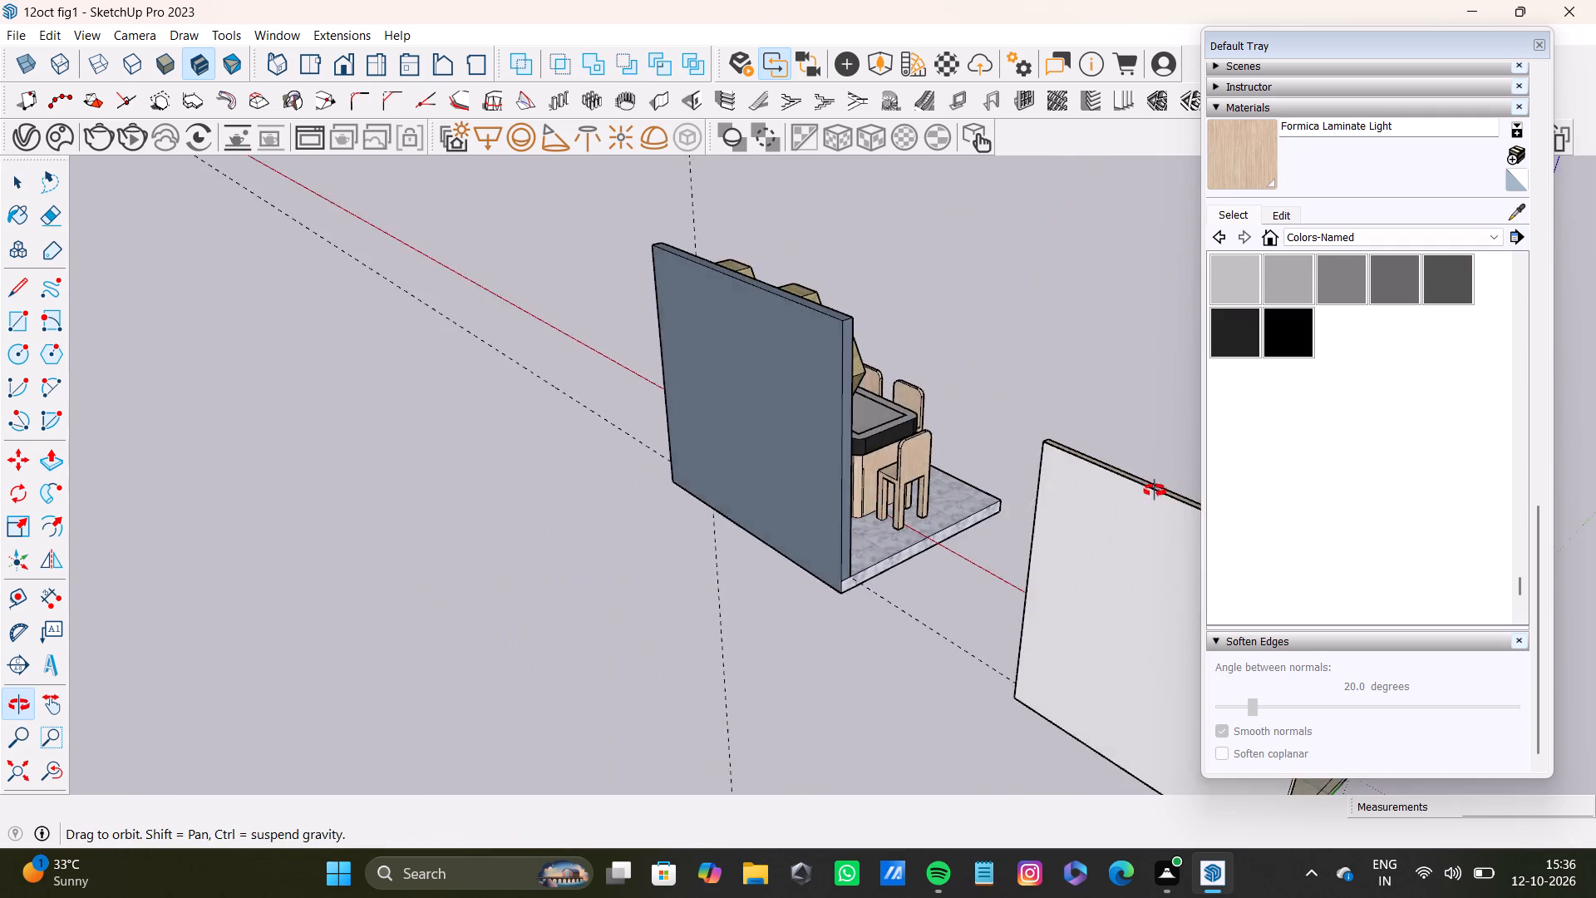
pyautogui.moveTo(1155, 491); pyautogui.dragTo(362, 483, button='middle')
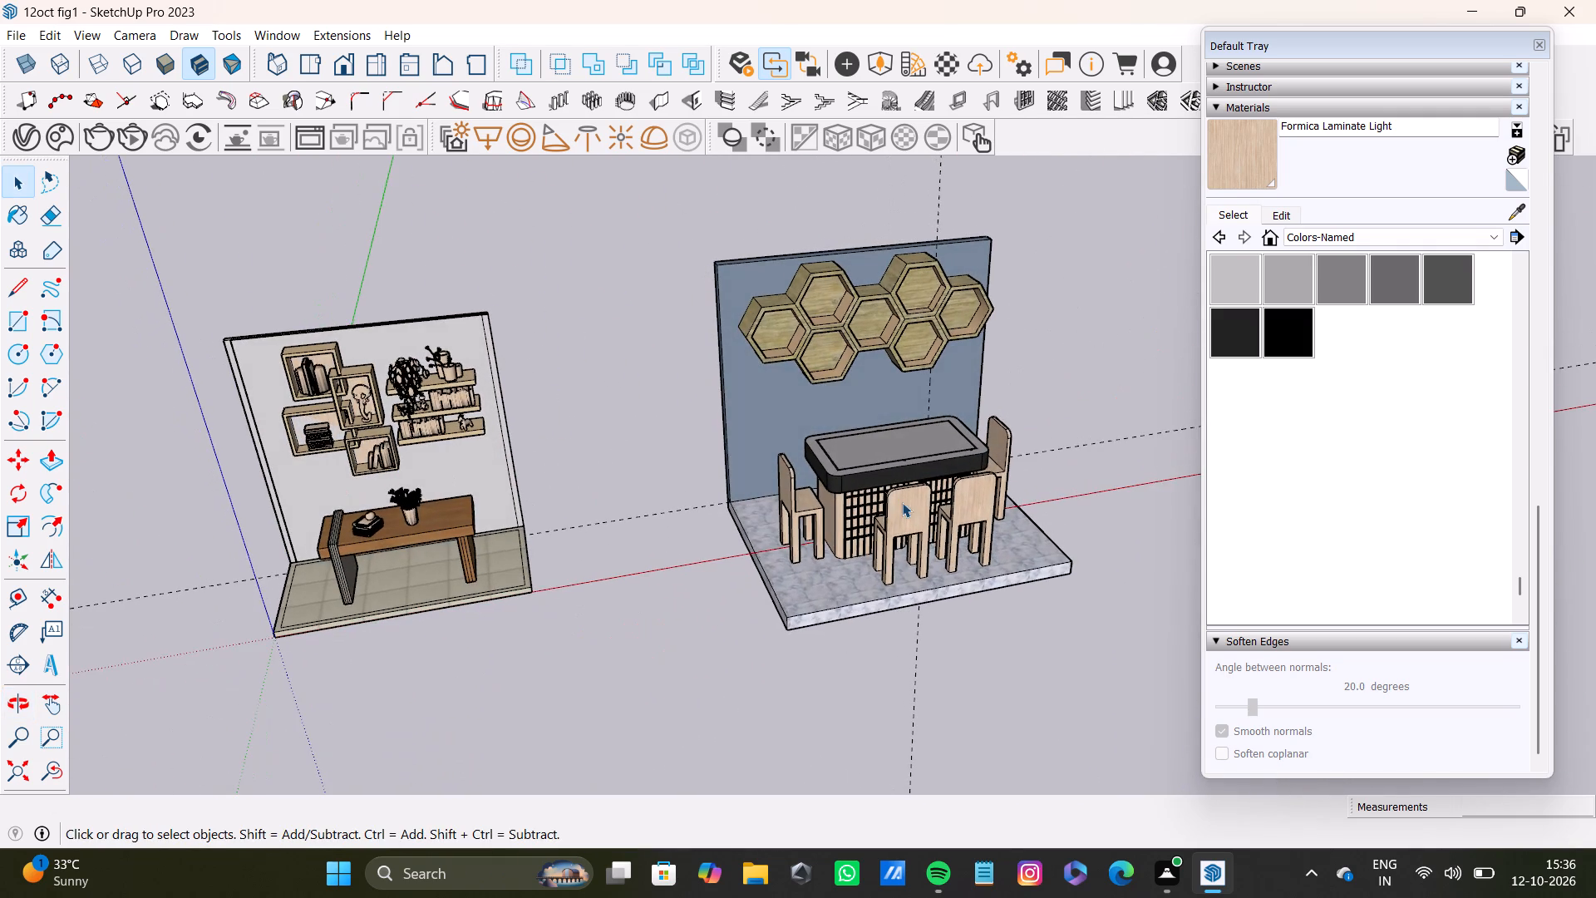
pyautogui.scroll(2, 963, 448)
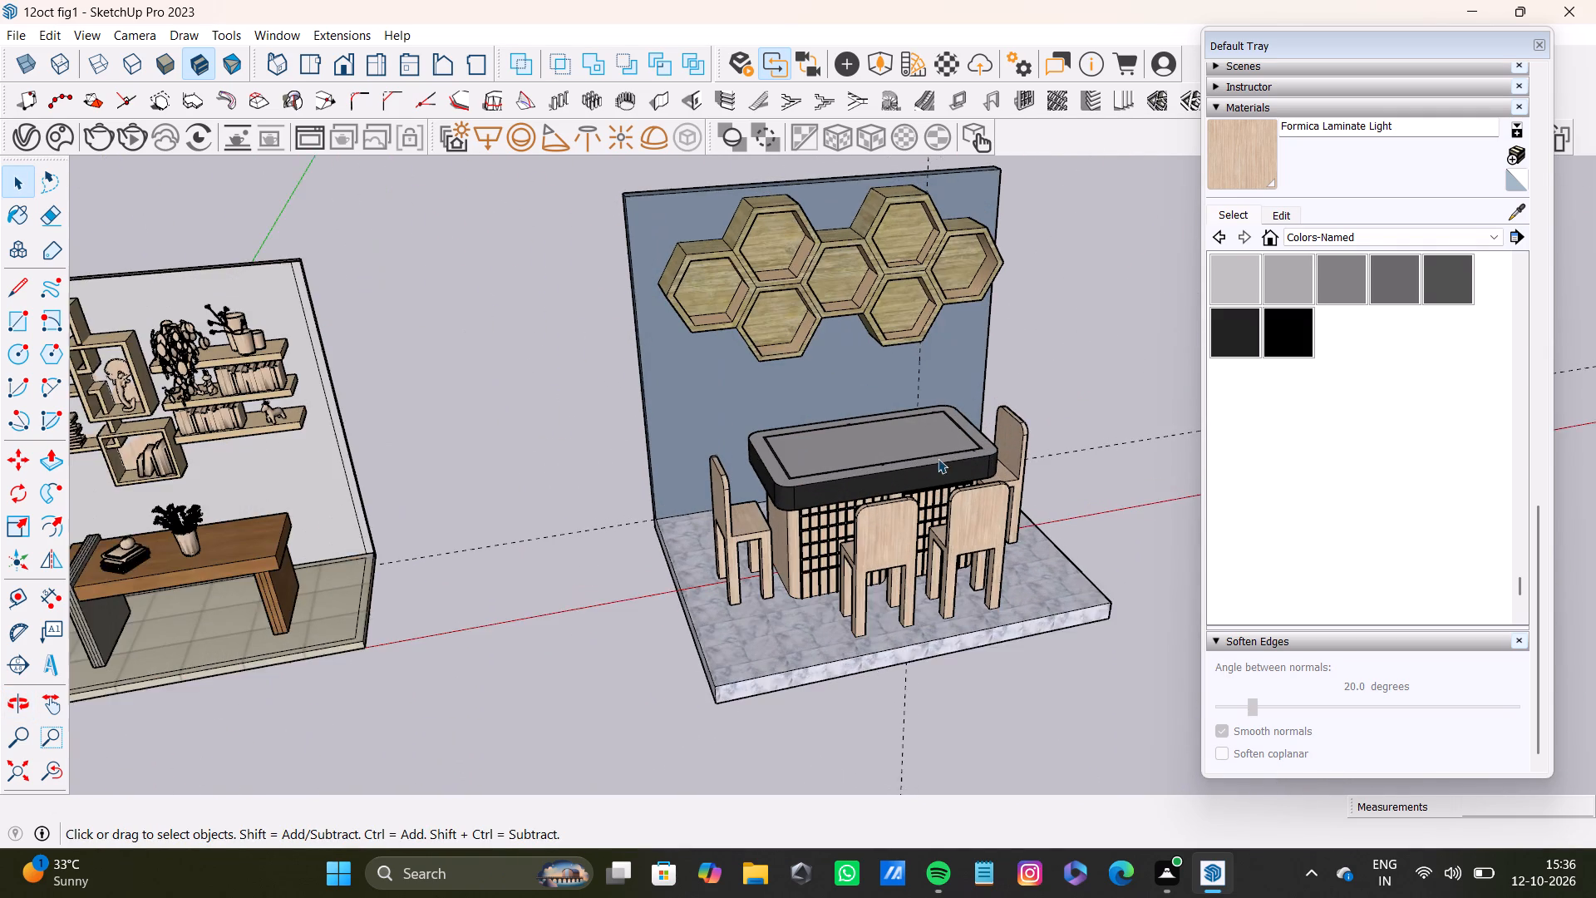
pyautogui.scroll(2, 938, 458)
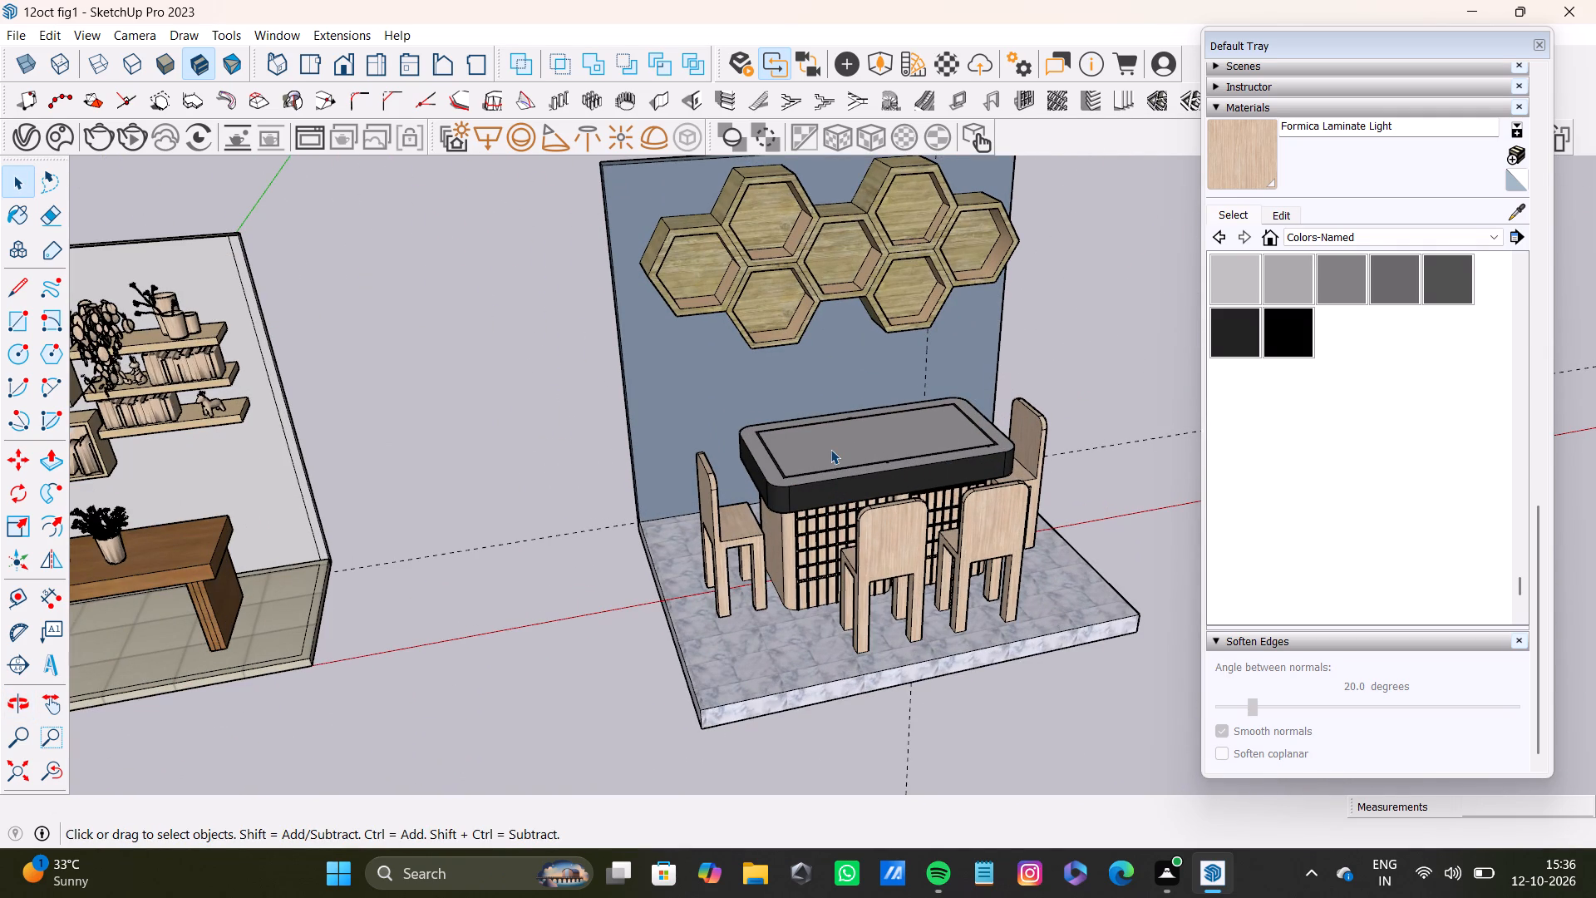
pyautogui.scroll(-7, 837, 472)
pyautogui.scroll(4, 837, 472)
pyautogui.scroll(-6, 837, 472)
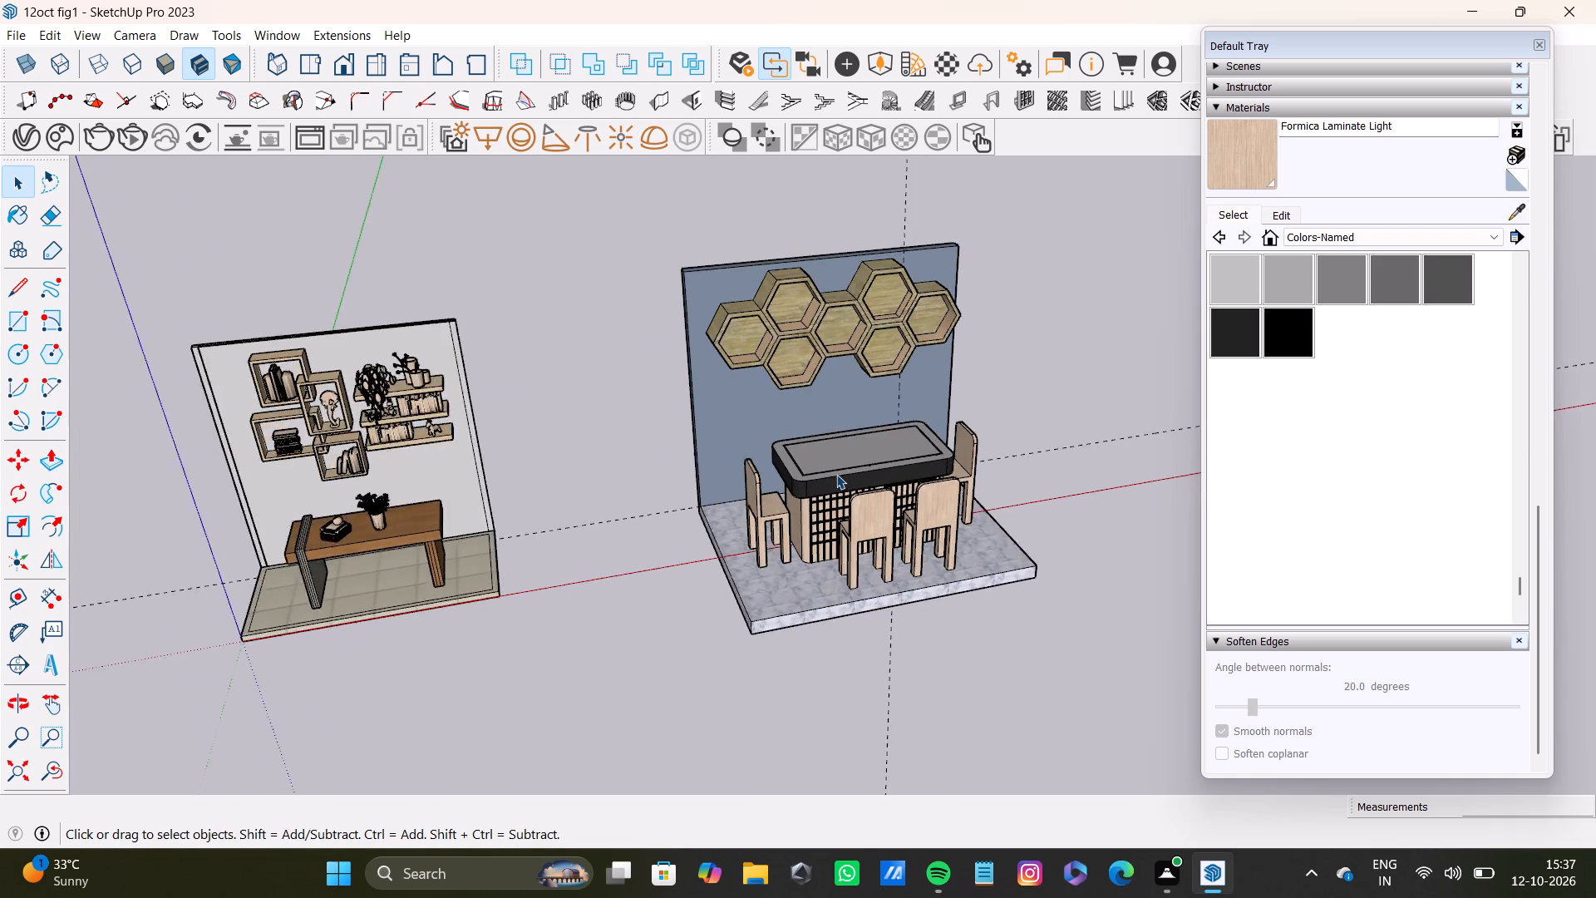
pyautogui.scroll(-7, 836, 474)
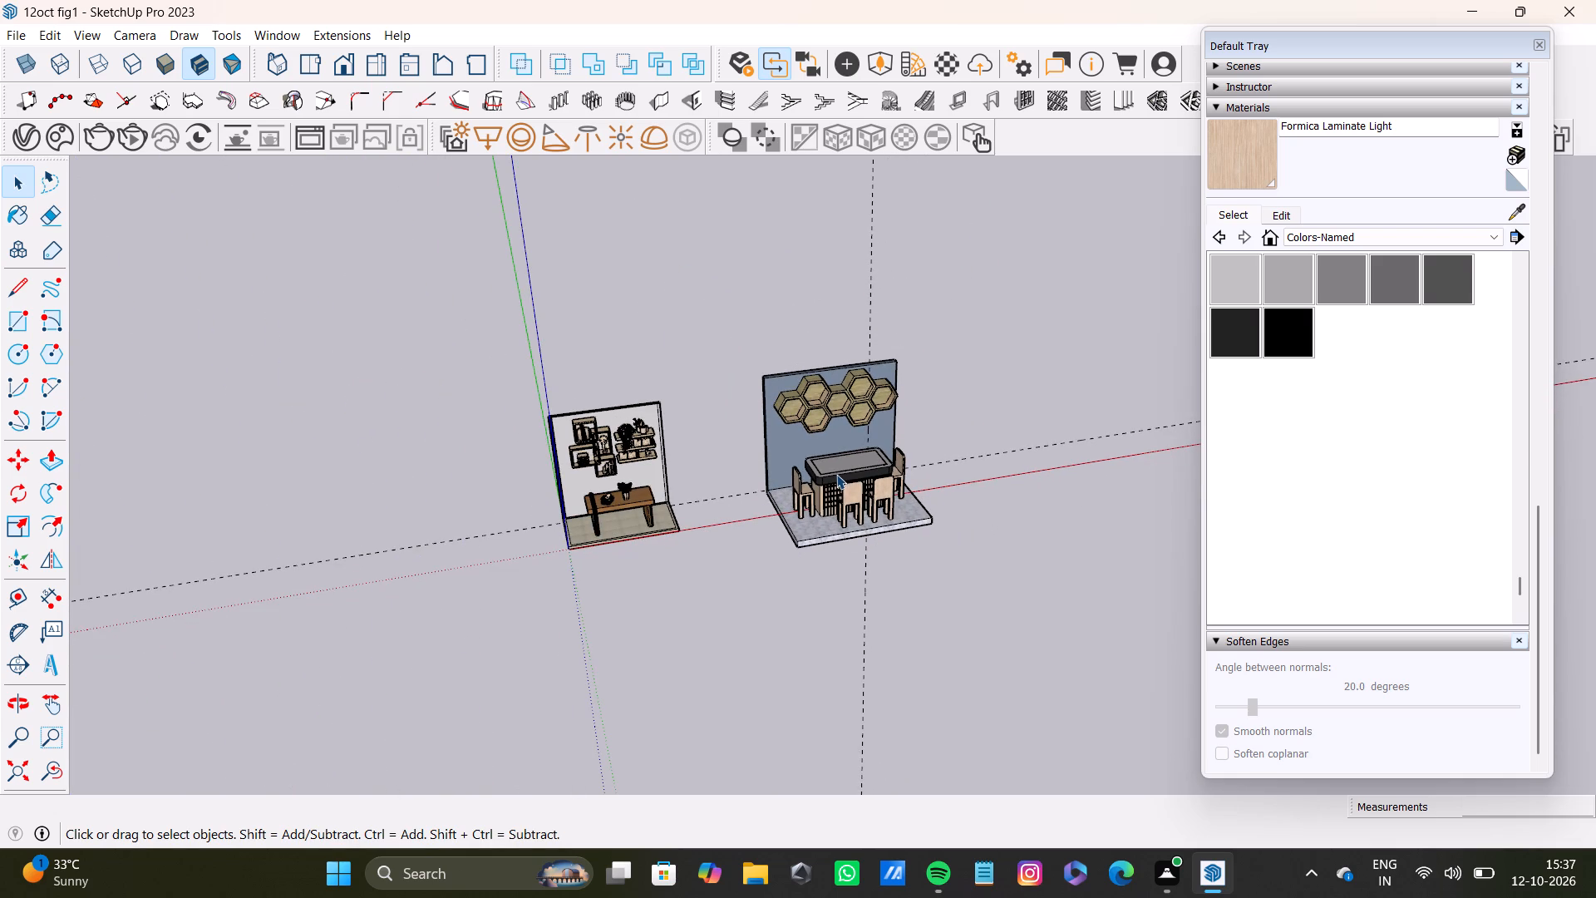
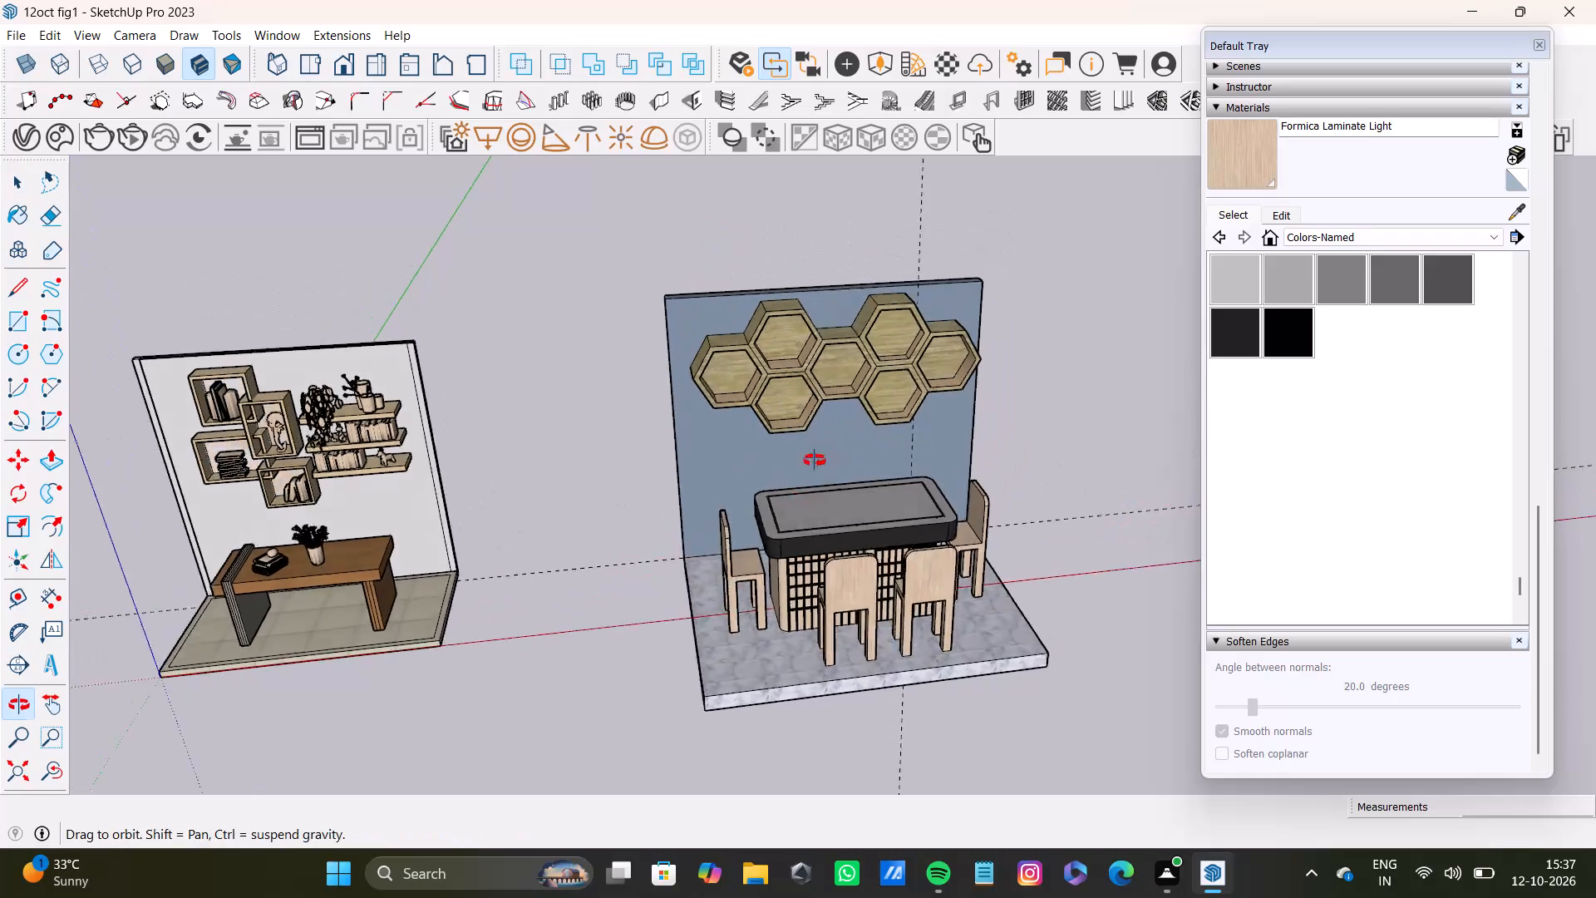
# Render the dining counter scene with V-Ray from an angled view framing the honeycomb shelves, counter and chairs.
pyautogui.keyDown('shift'); pyautogui.scroll(-5, 719, 447); pyautogui.keyUp('shift')
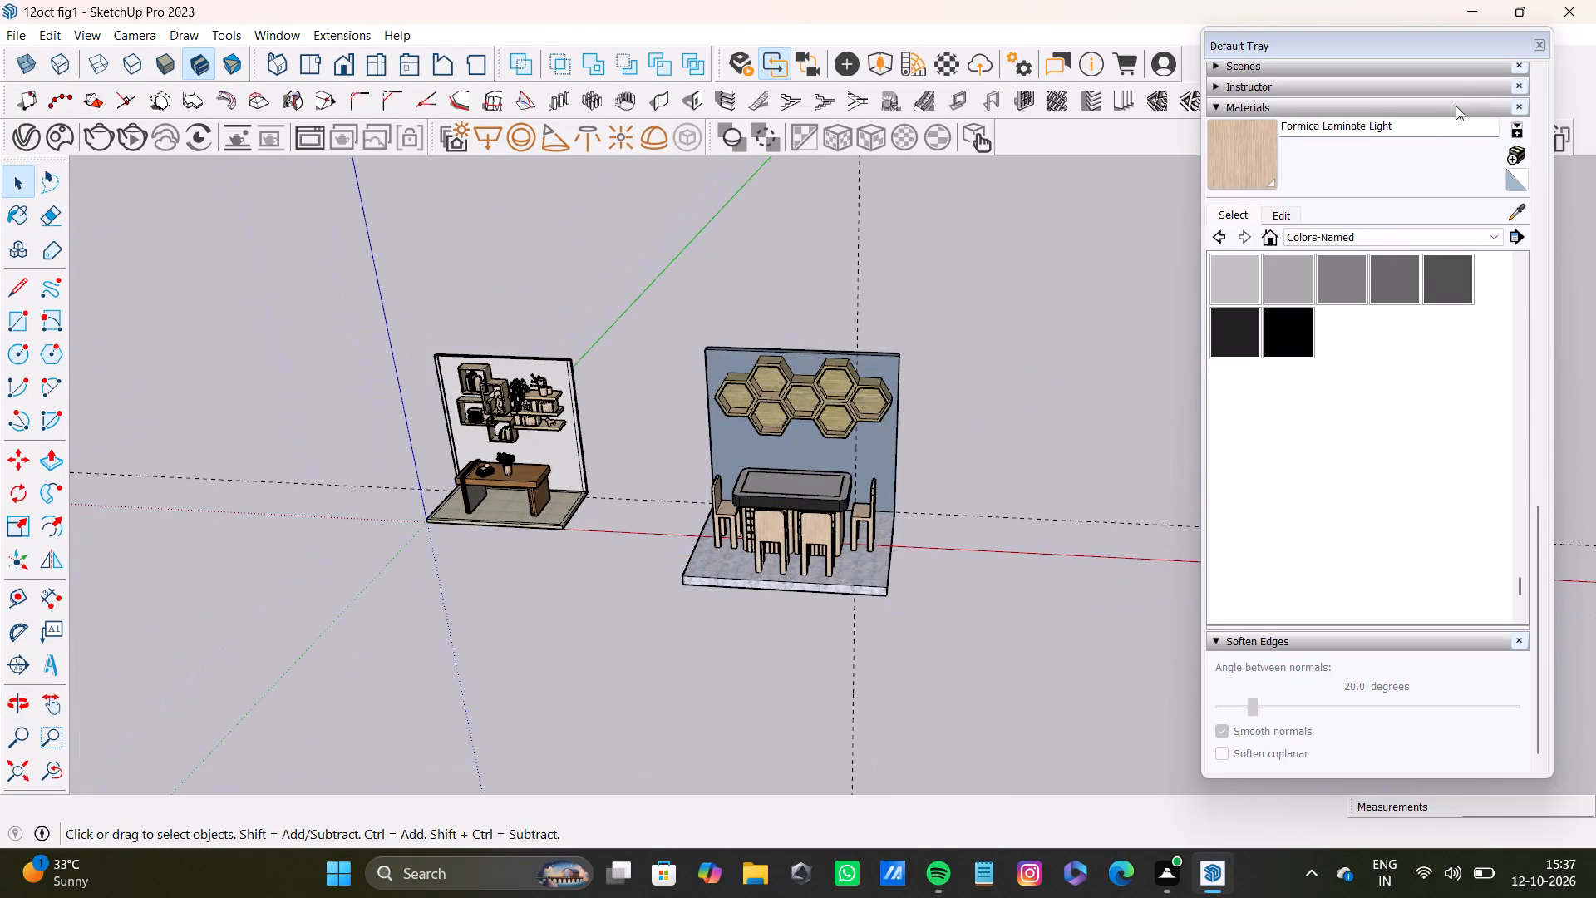
pyautogui.click(1538, 45)
pyautogui.scroll(8, 755, 469)
pyautogui.moveTo(714, 487); pyautogui.dragTo(732, 475, button='middle')
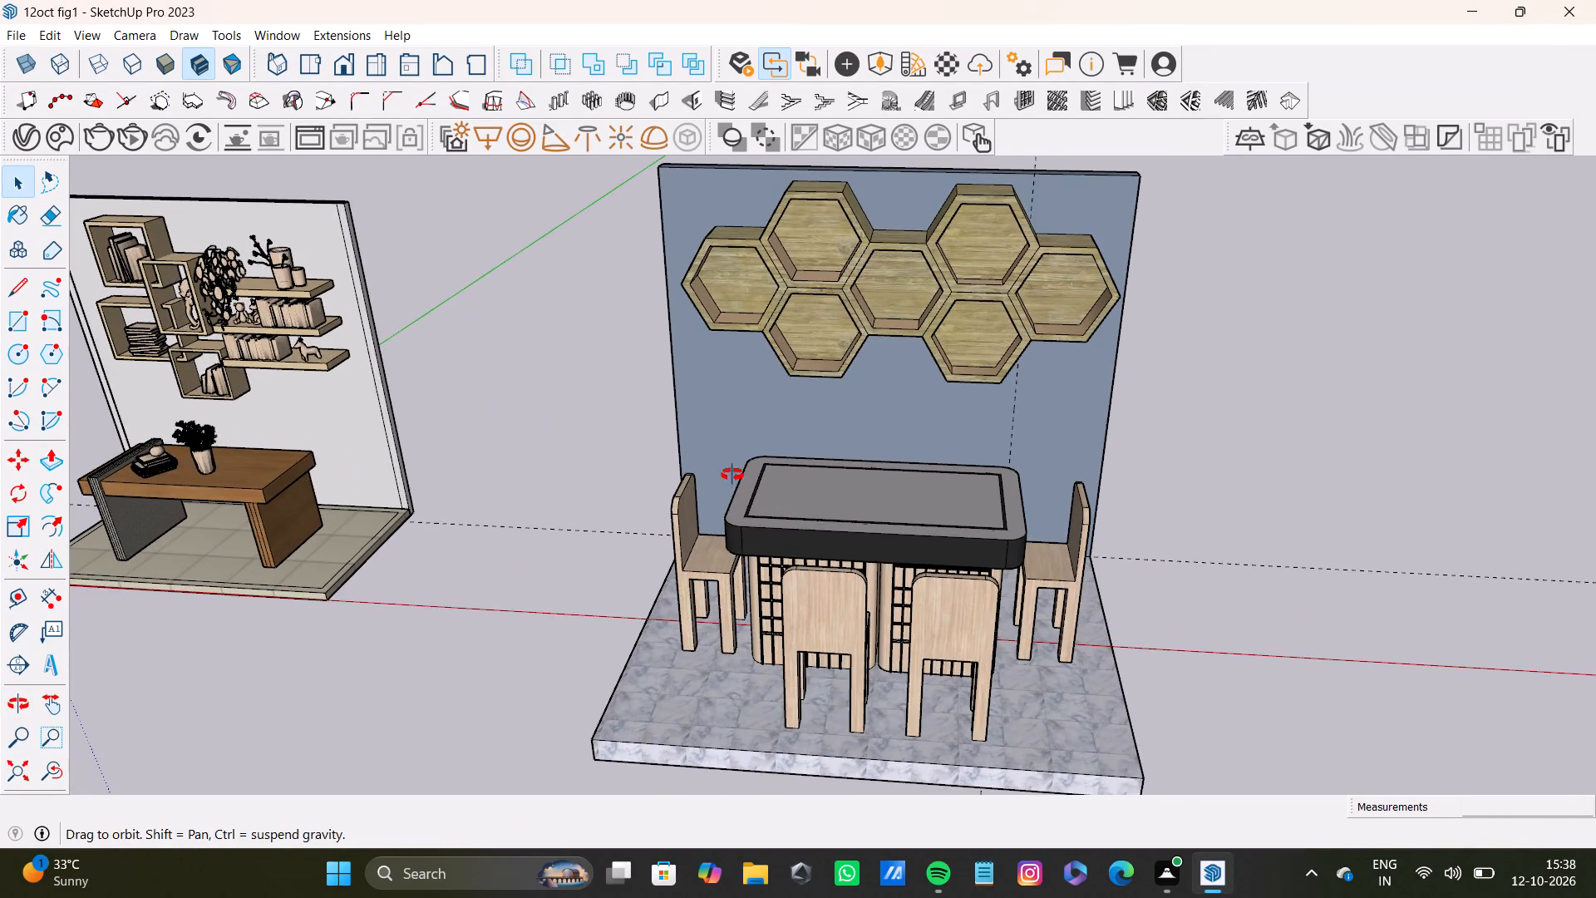
pyautogui.moveTo(732, 475); pyautogui.dragTo(828, 436, button='middle')
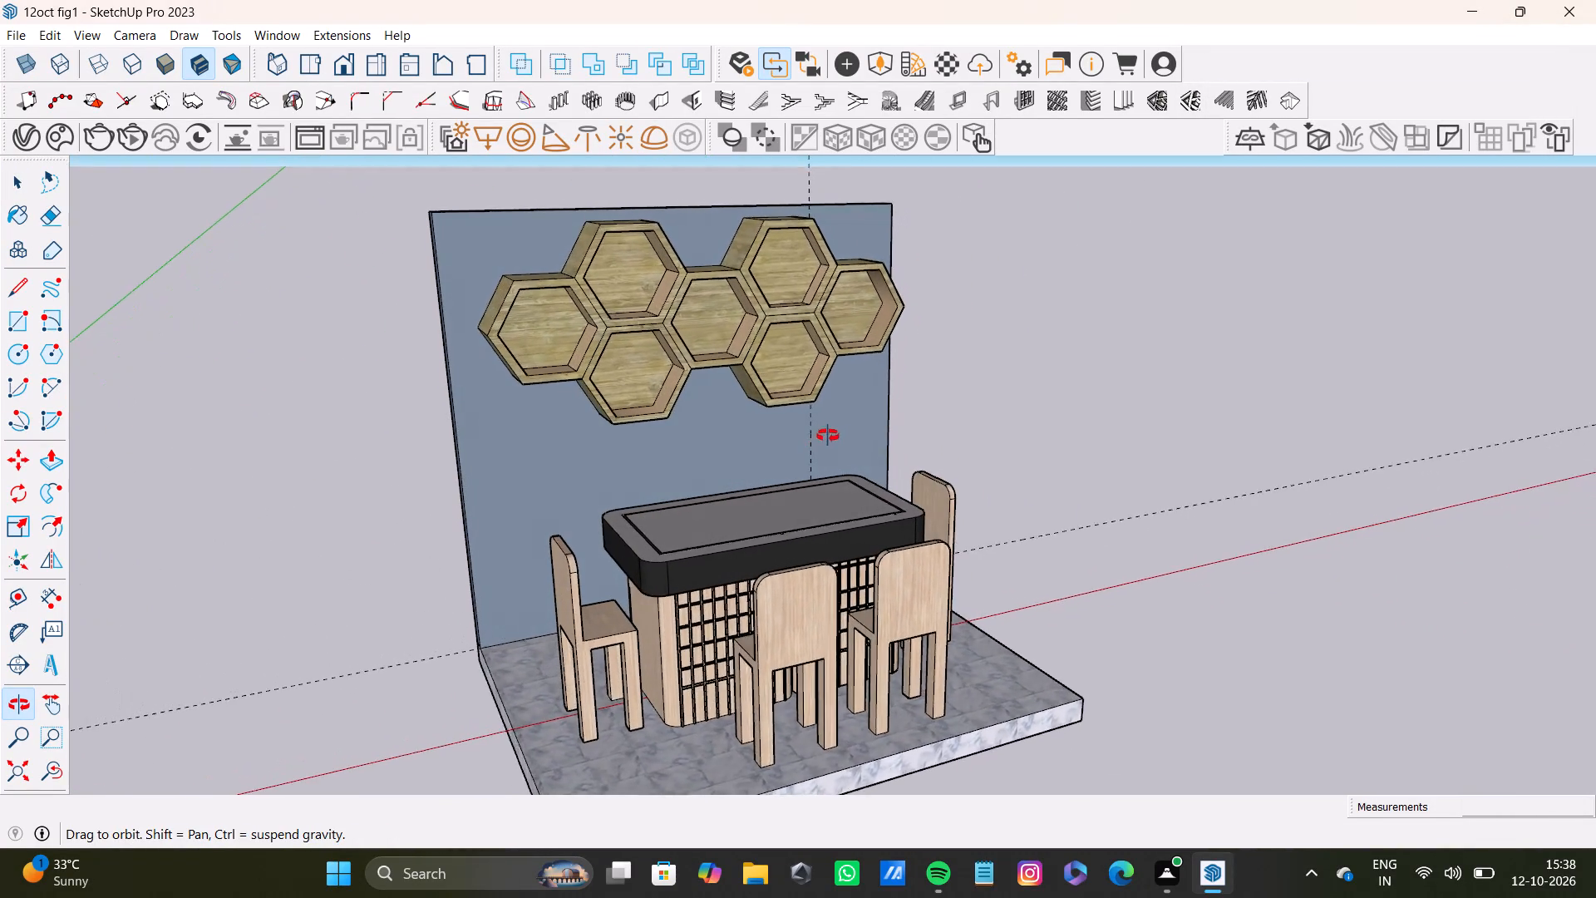
pyautogui.moveTo(828, 436); pyautogui.dragTo(830, 427, button='middle')
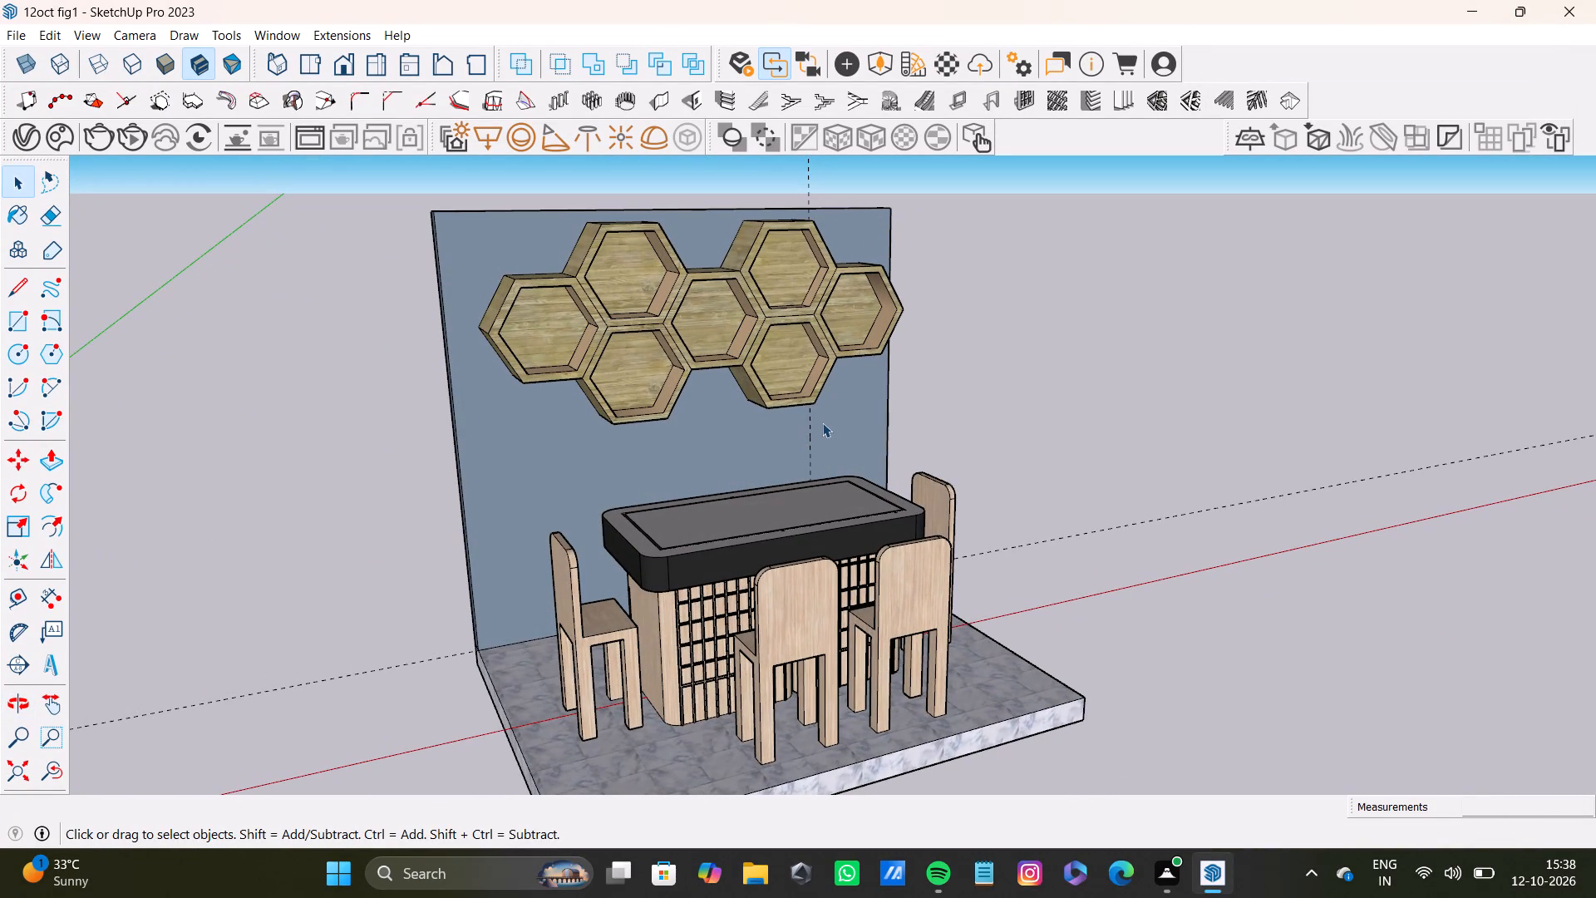
pyautogui.click(131, 139)
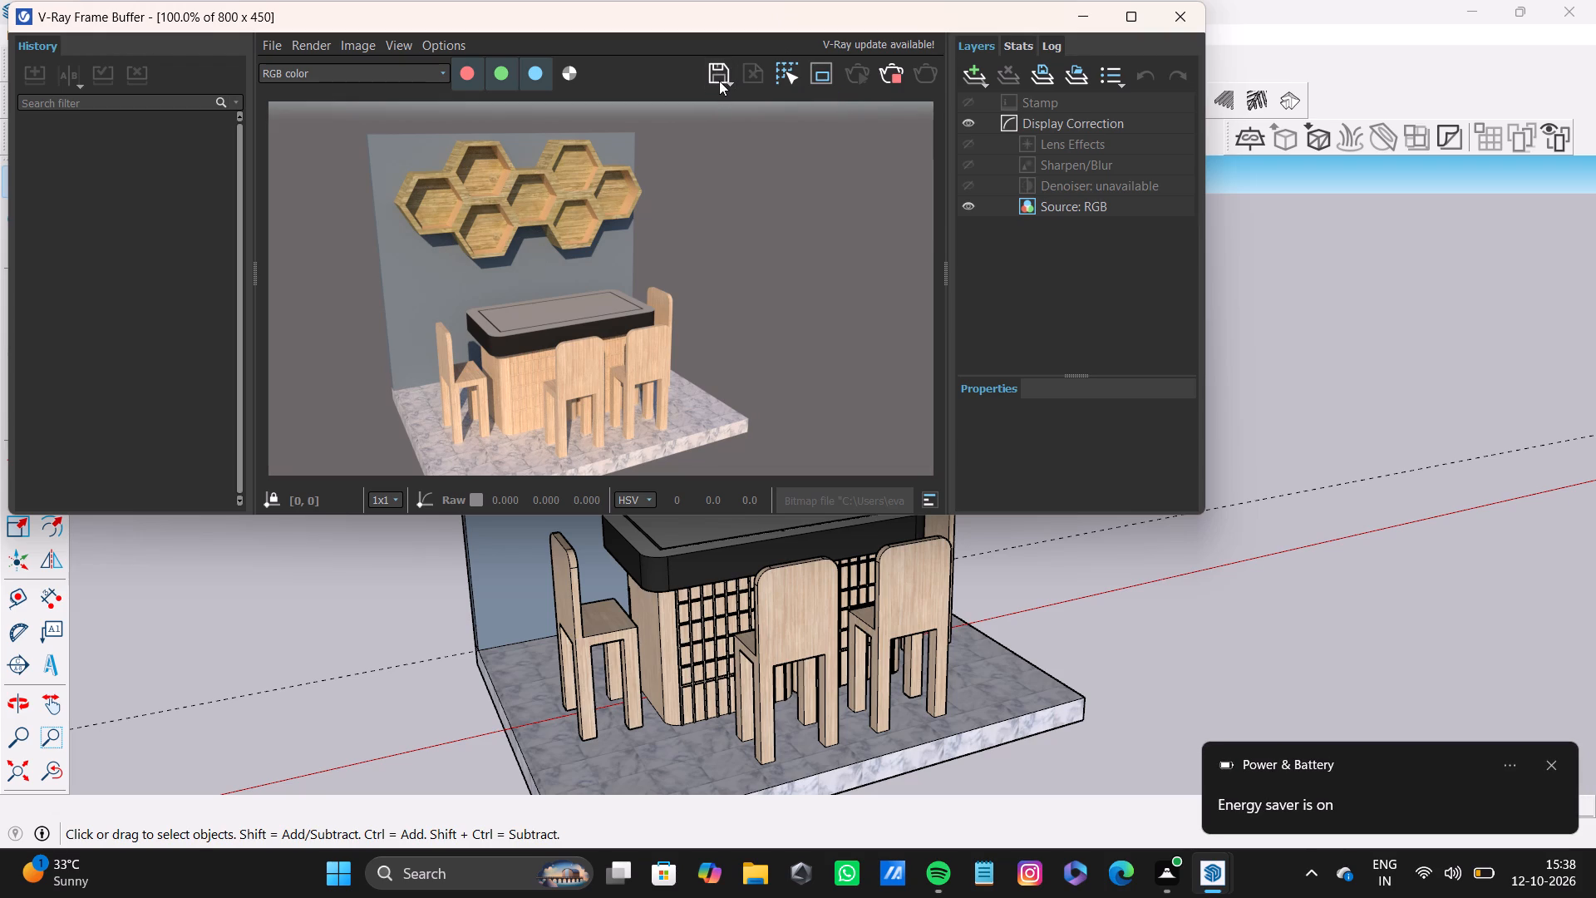
# Save the rendered image as a PNG named 12oct vray 1 in the pdfs folder and close the frame buffer.
pyautogui.click(719, 81)
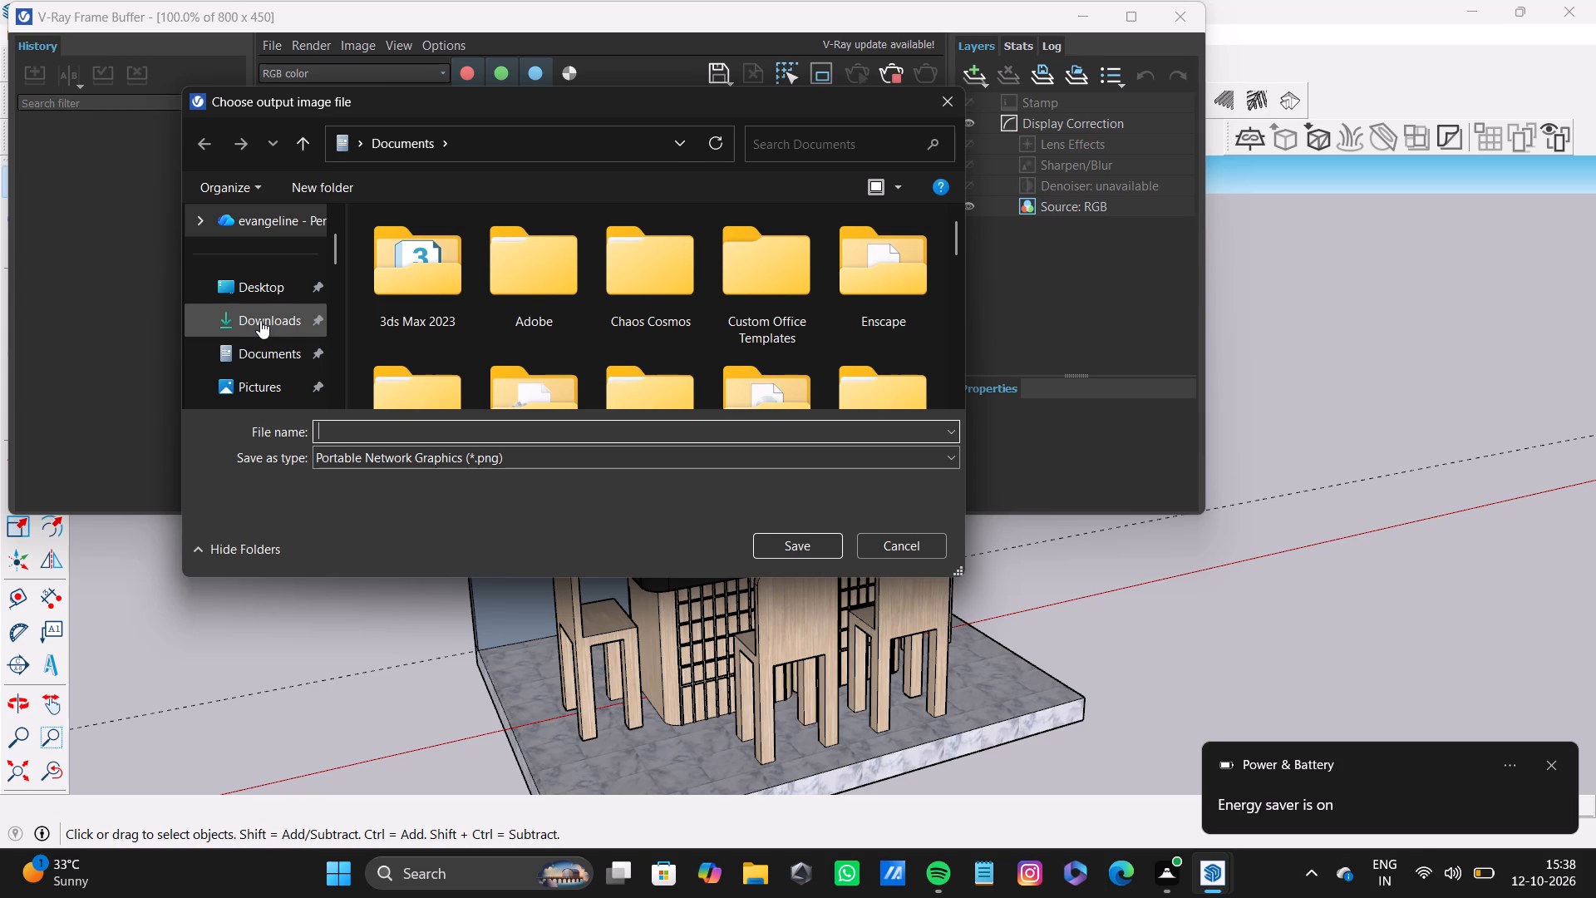
pyautogui.scroll(-4, 273, 311)
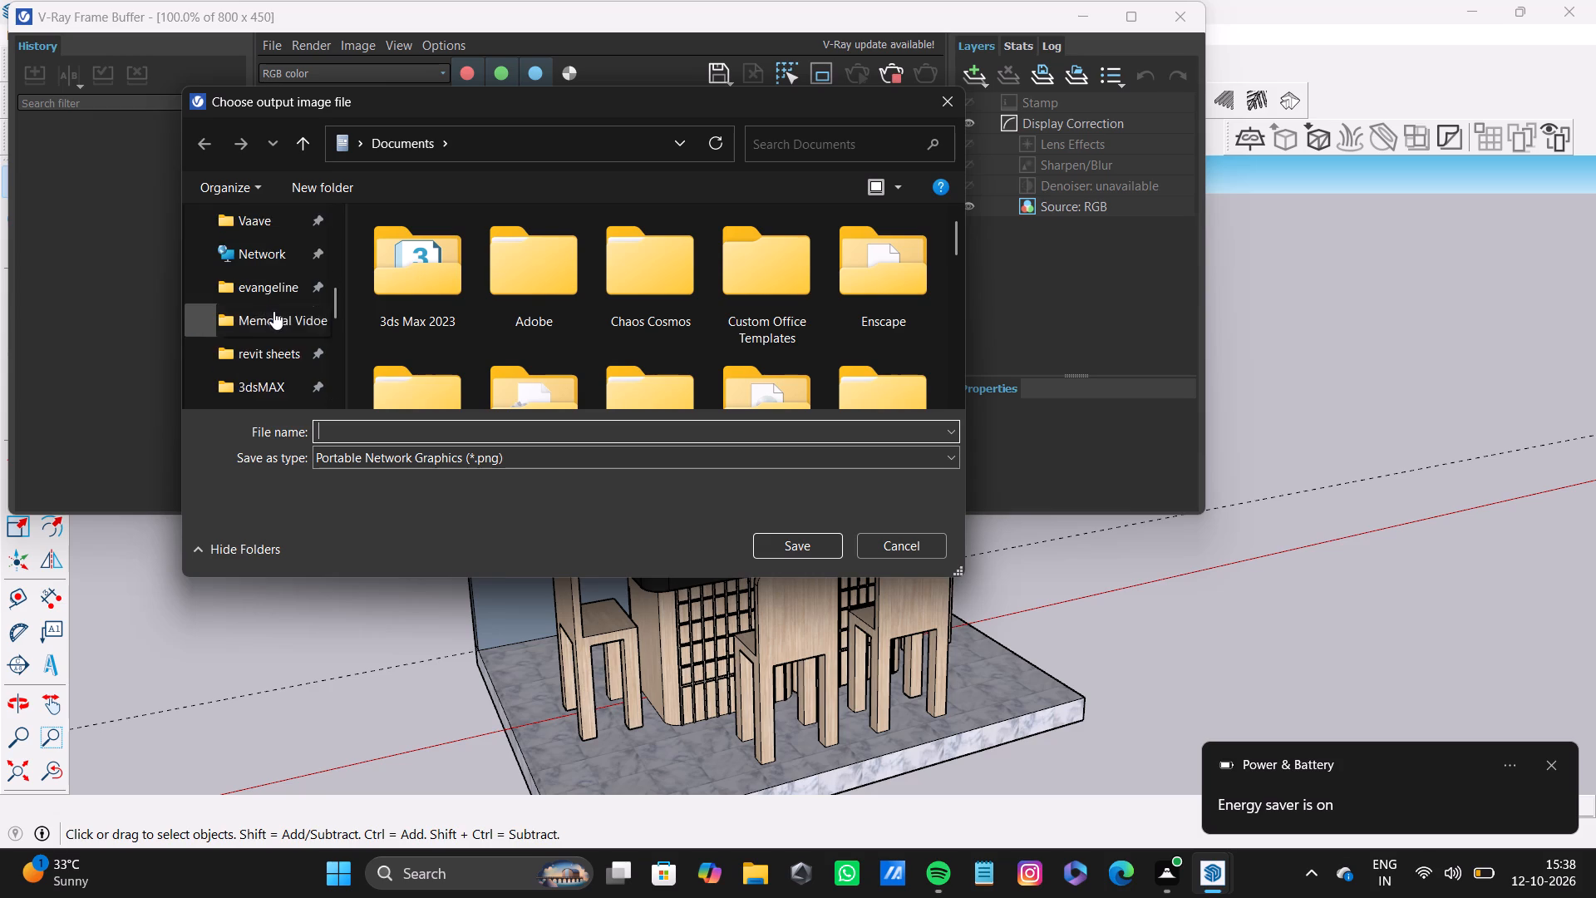
pyautogui.scroll(-4, 273, 311)
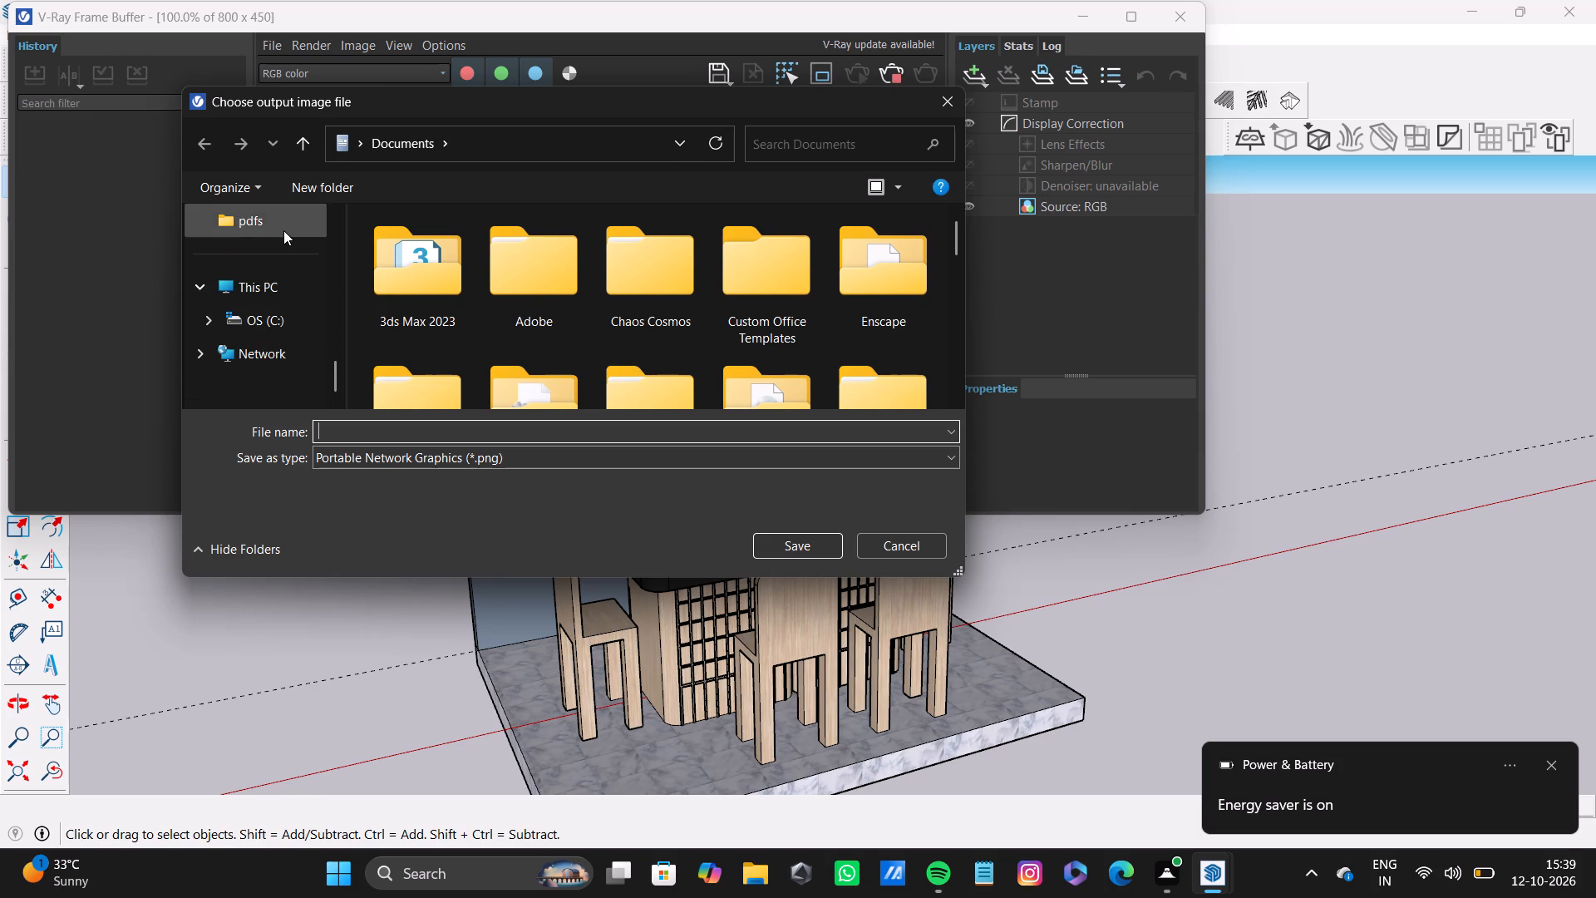
pyautogui.doubleClick(283, 230)
pyautogui.scroll(-2, 538, 480)
pyautogui.click(541, 466)
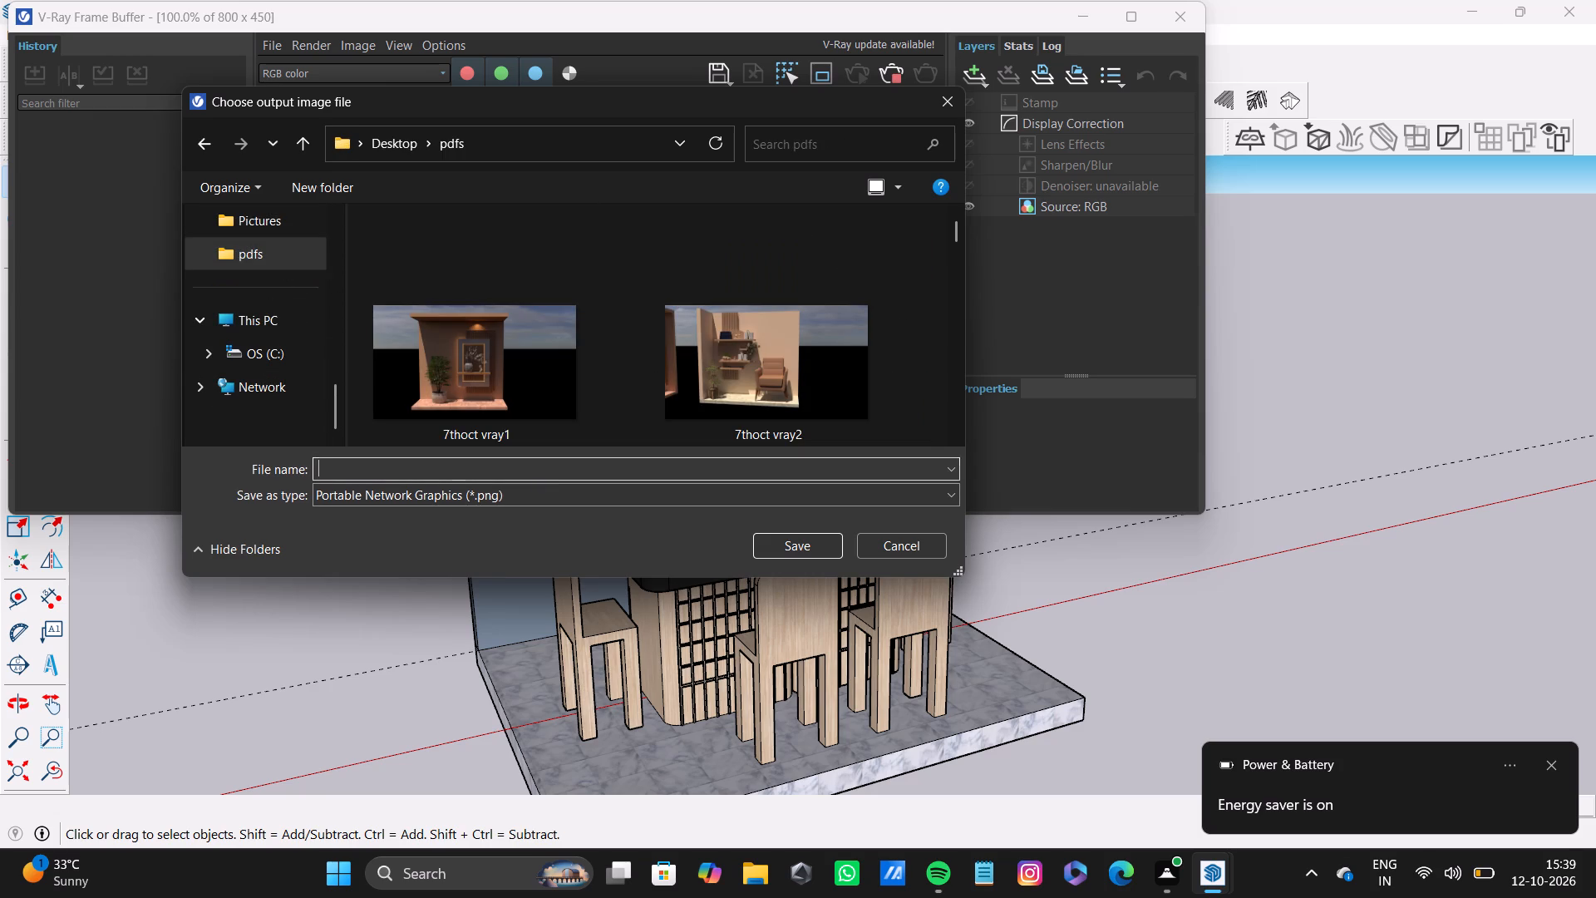
pyautogui.write('12o')
pyautogui.write('ct')
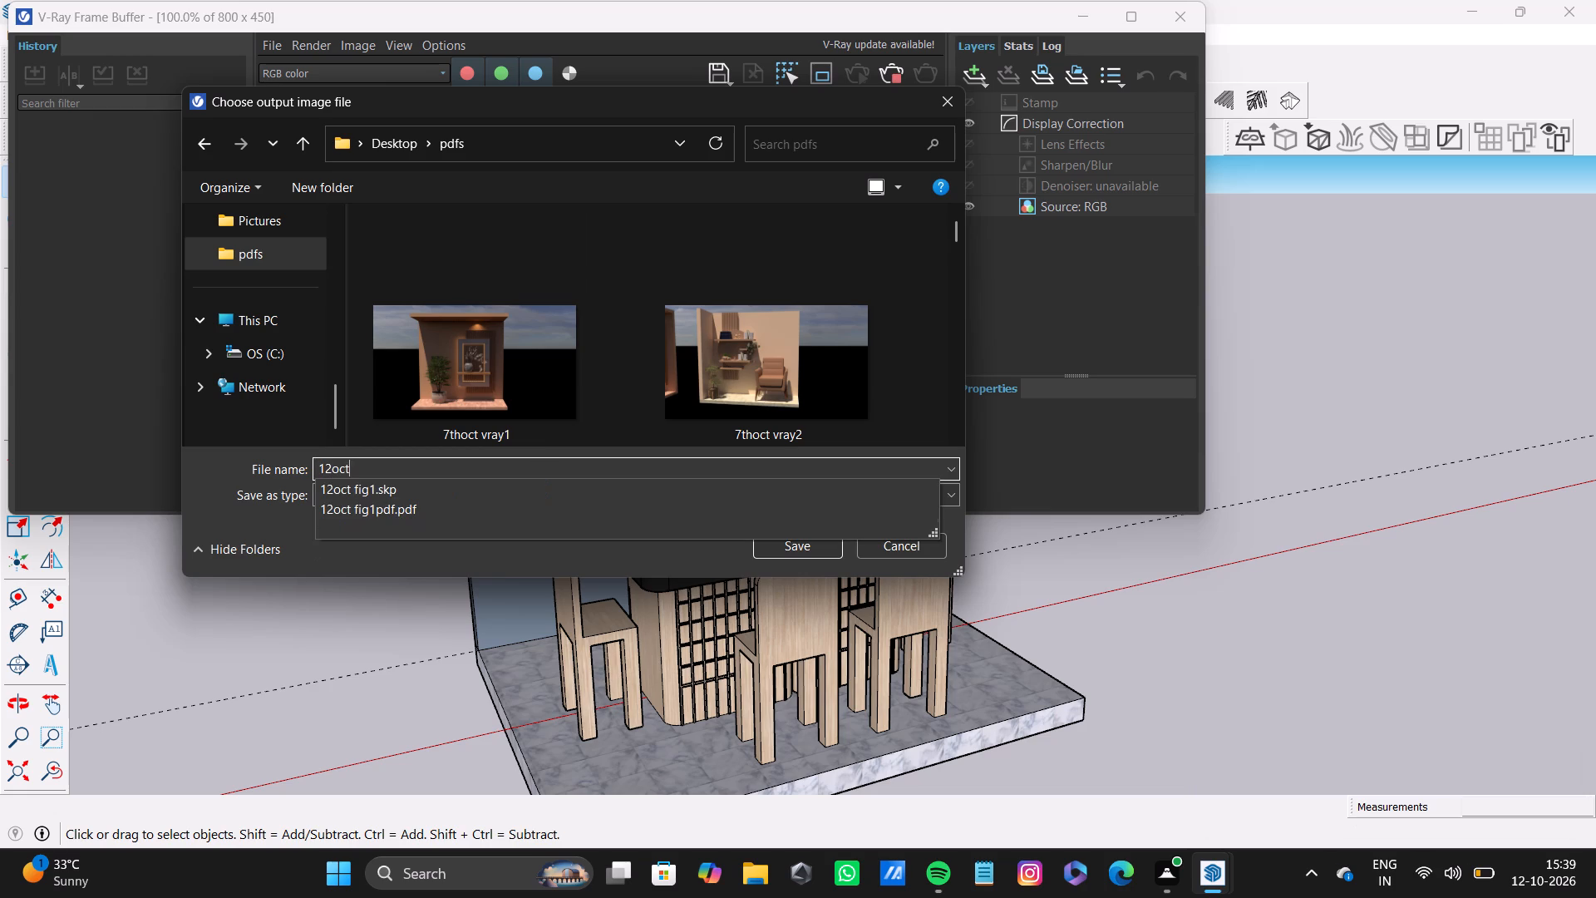
pyautogui.press('space')
pyautogui.write('vray 1')
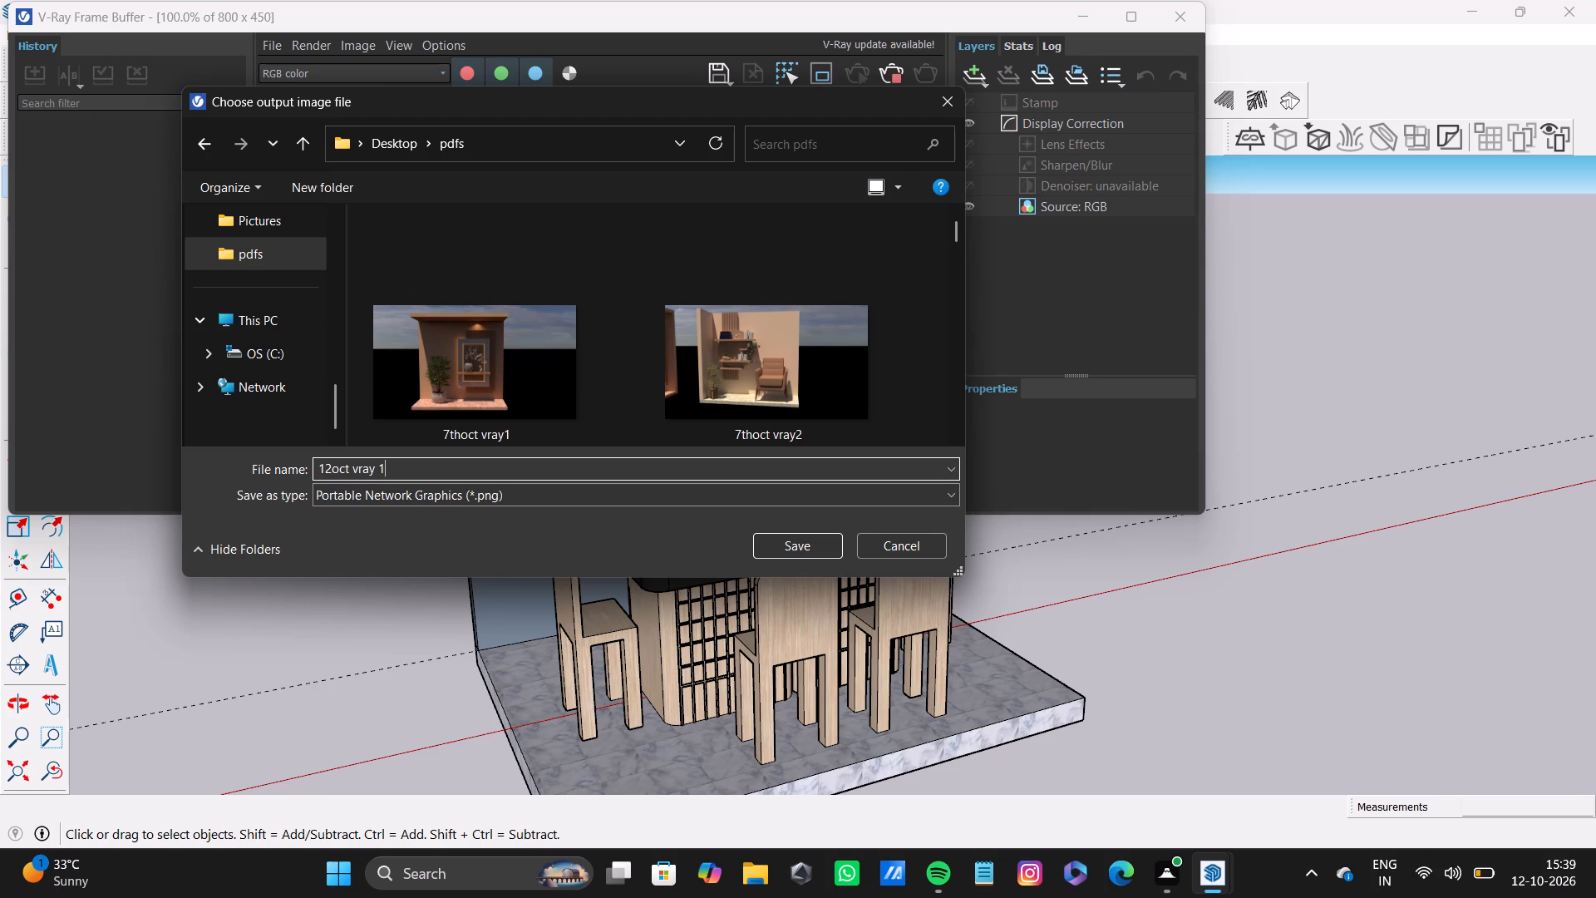
pyautogui.press('Return')
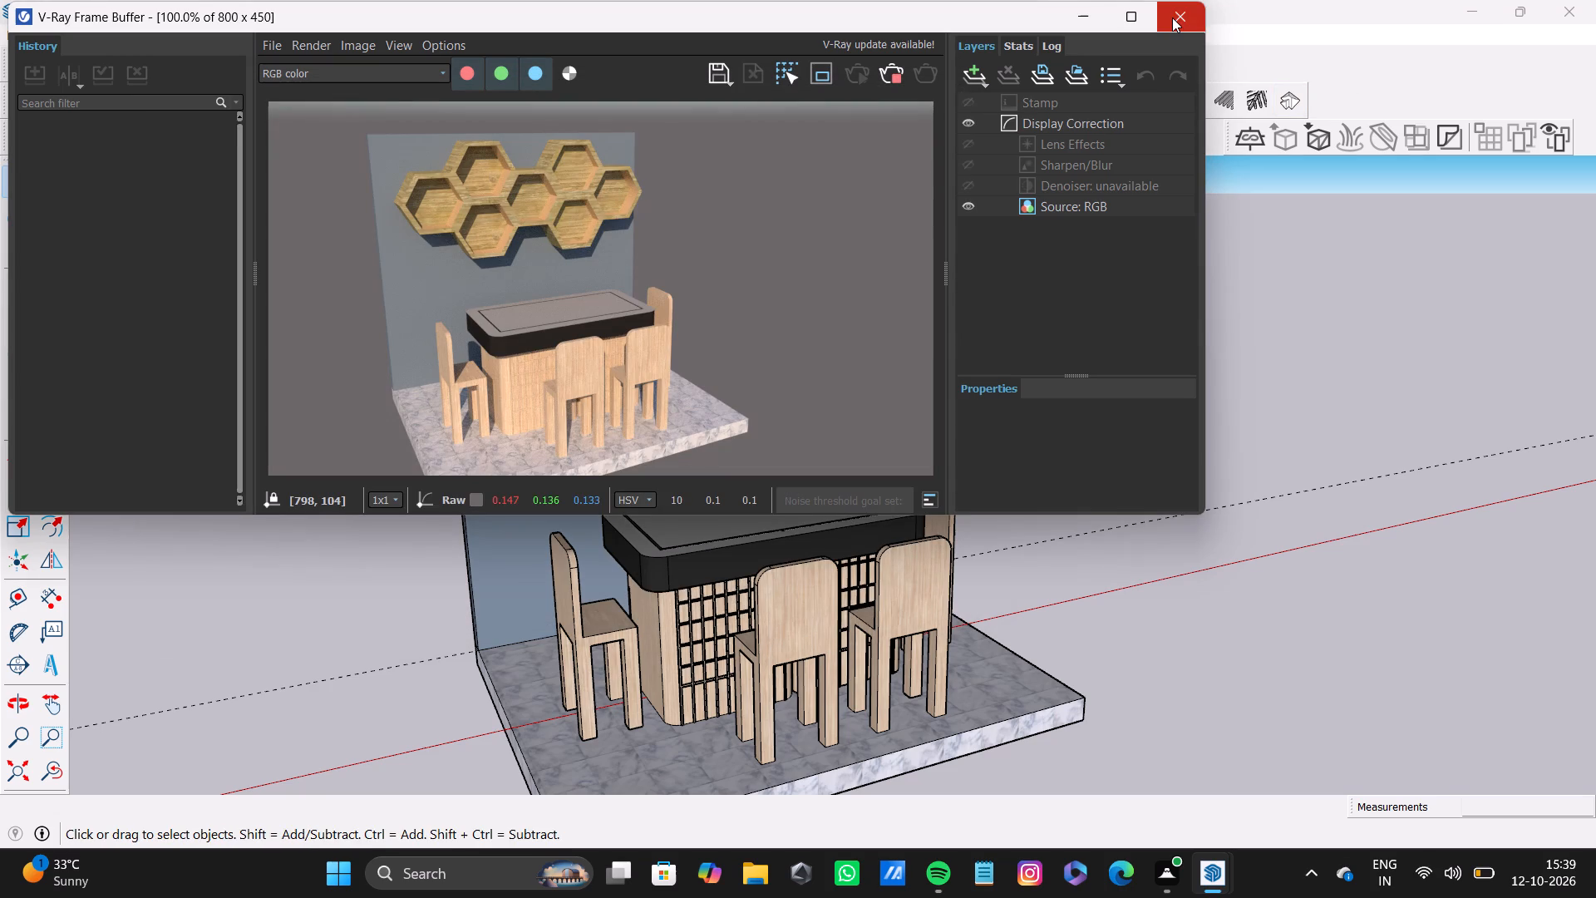
pyautogui.click(1173, 17)
# Frame the desk scene with its wall shelves, beside the dining counter scene.
pyautogui.scroll(-9, 314, 602)
pyautogui.keyDown('shift'); pyautogui.moveTo(203, 633); pyautogui.dragTo(692, 555, button='middle'); pyautogui.keyUp('shift')
pyautogui.scroll(6, 551, 525)
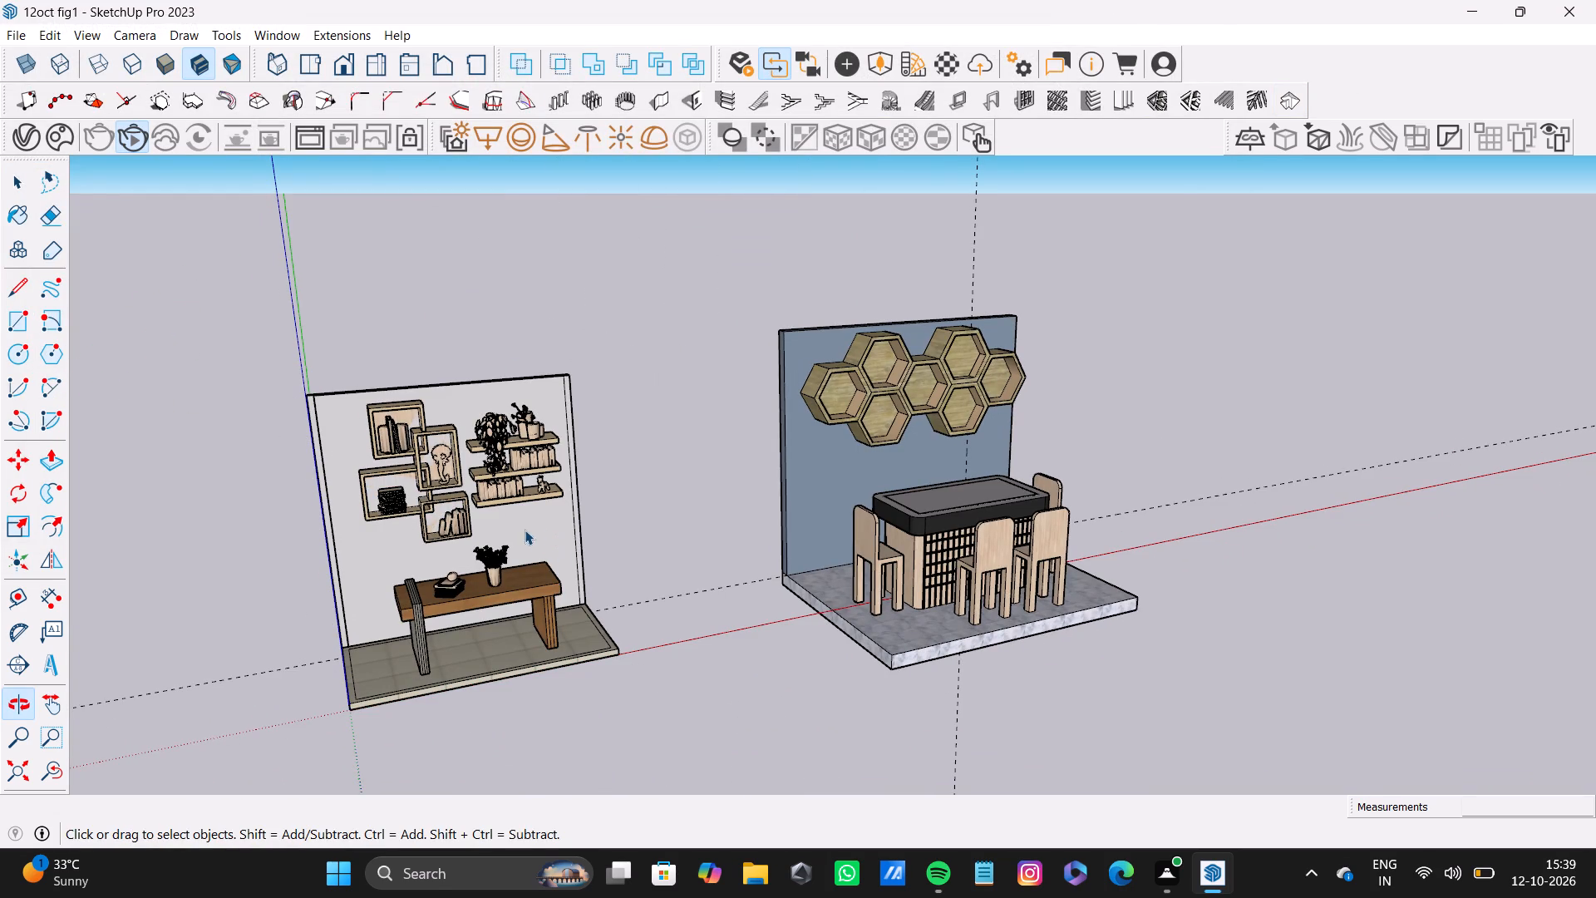
pyautogui.scroll(20, 525, 530)
pyautogui.scroll(16, 525, 530)
pyautogui.scroll(-6, 475, 489)
pyautogui.scroll(5, 538, 484)
pyautogui.scroll(-5, 544, 489)
pyautogui.scroll(5, 544, 489)
pyautogui.scroll(-5, 564, 500)
pyautogui.scroll(5, 574, 510)
pyautogui.scroll(-5, 577, 514)
pyautogui.scroll(5, 557, 525)
pyautogui.scroll(-1, 495, 525)
pyautogui.scroll(20, 424, 525)
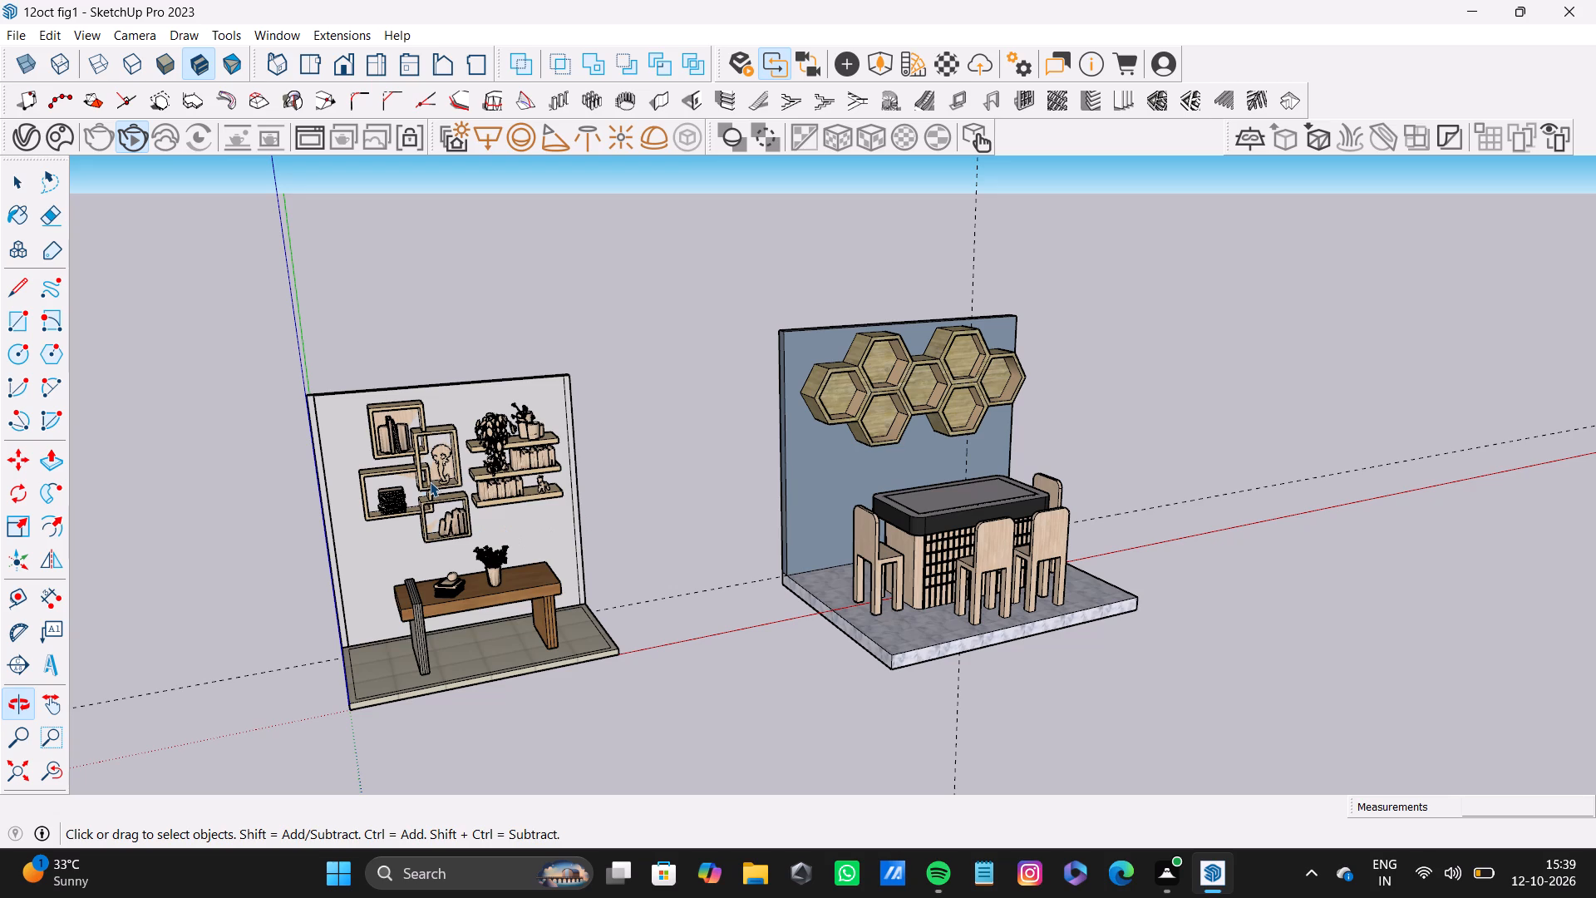
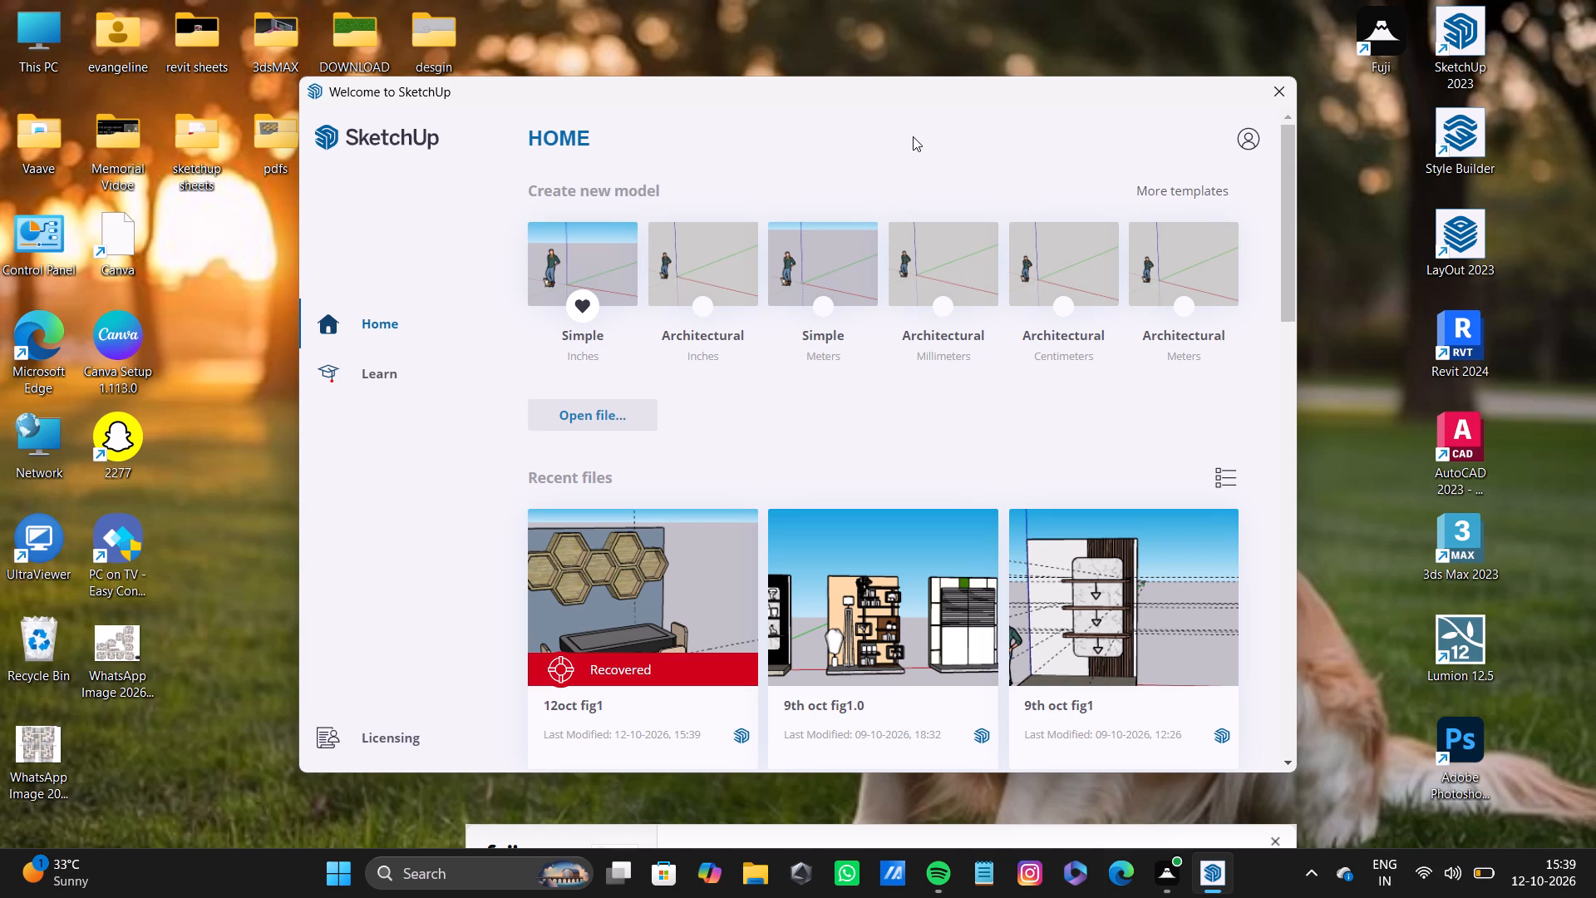
# Open the recovered 12oct fig1 model from SketchUp's recent files.
pyautogui.click(676, 631)
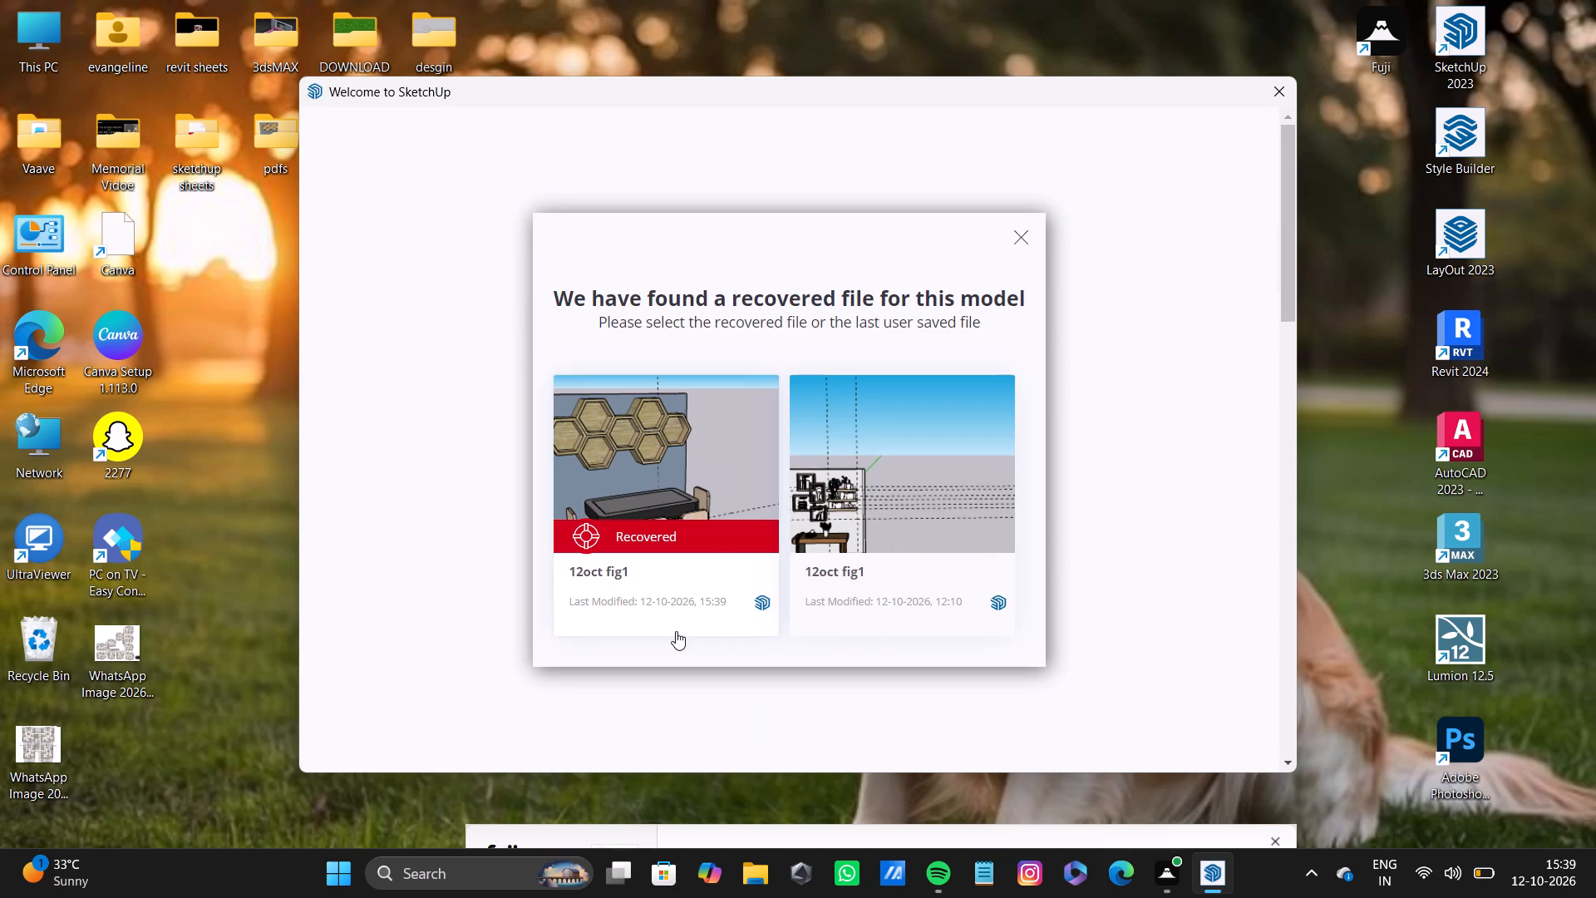
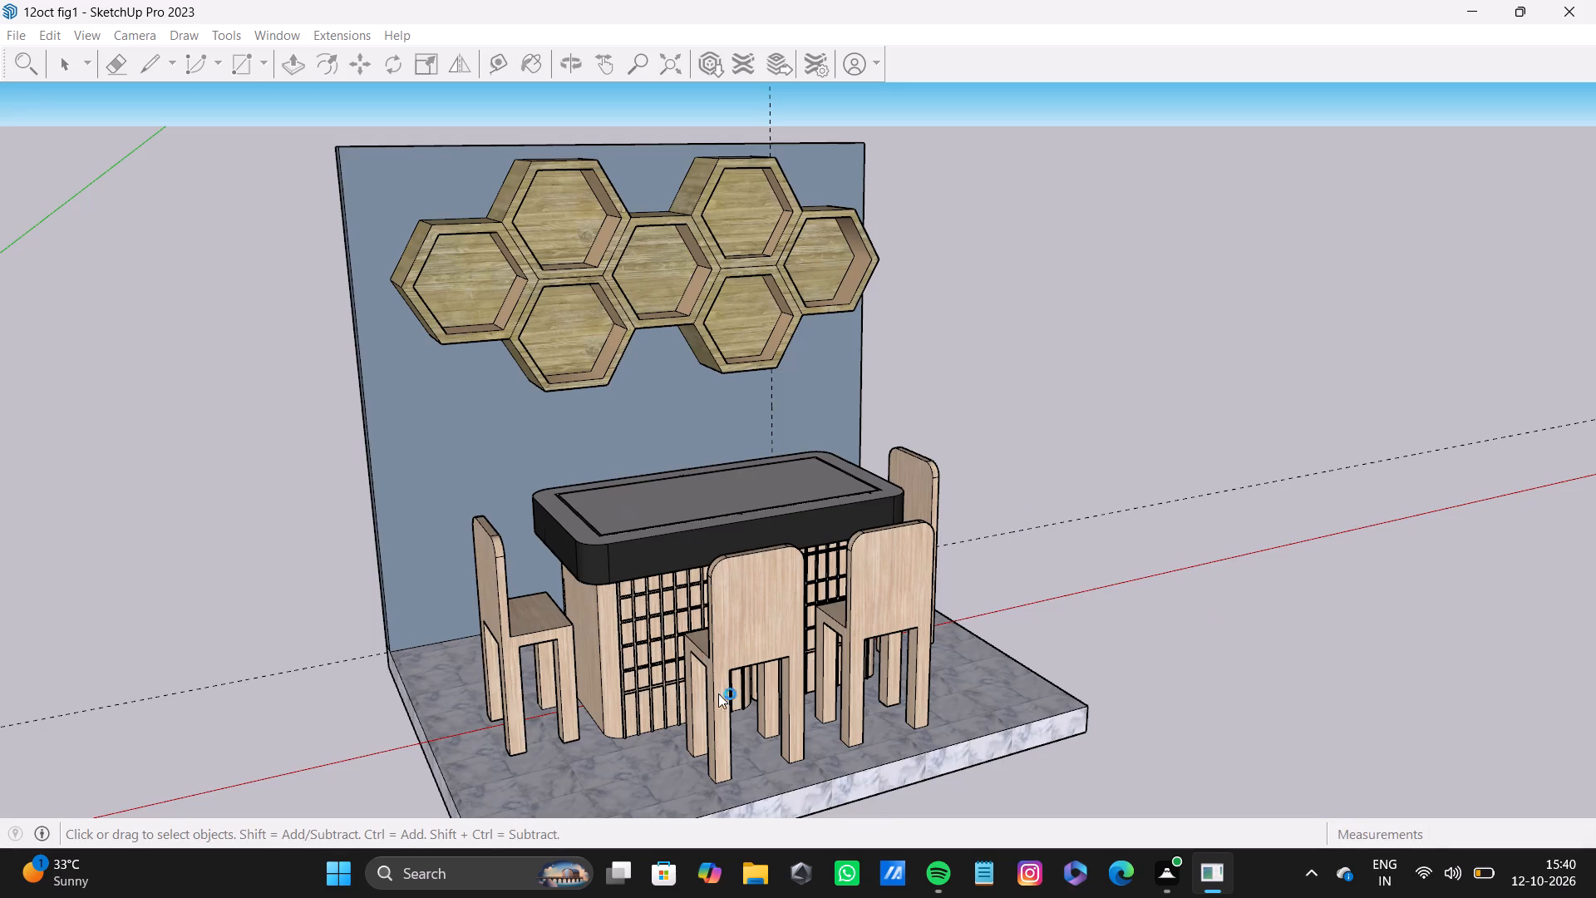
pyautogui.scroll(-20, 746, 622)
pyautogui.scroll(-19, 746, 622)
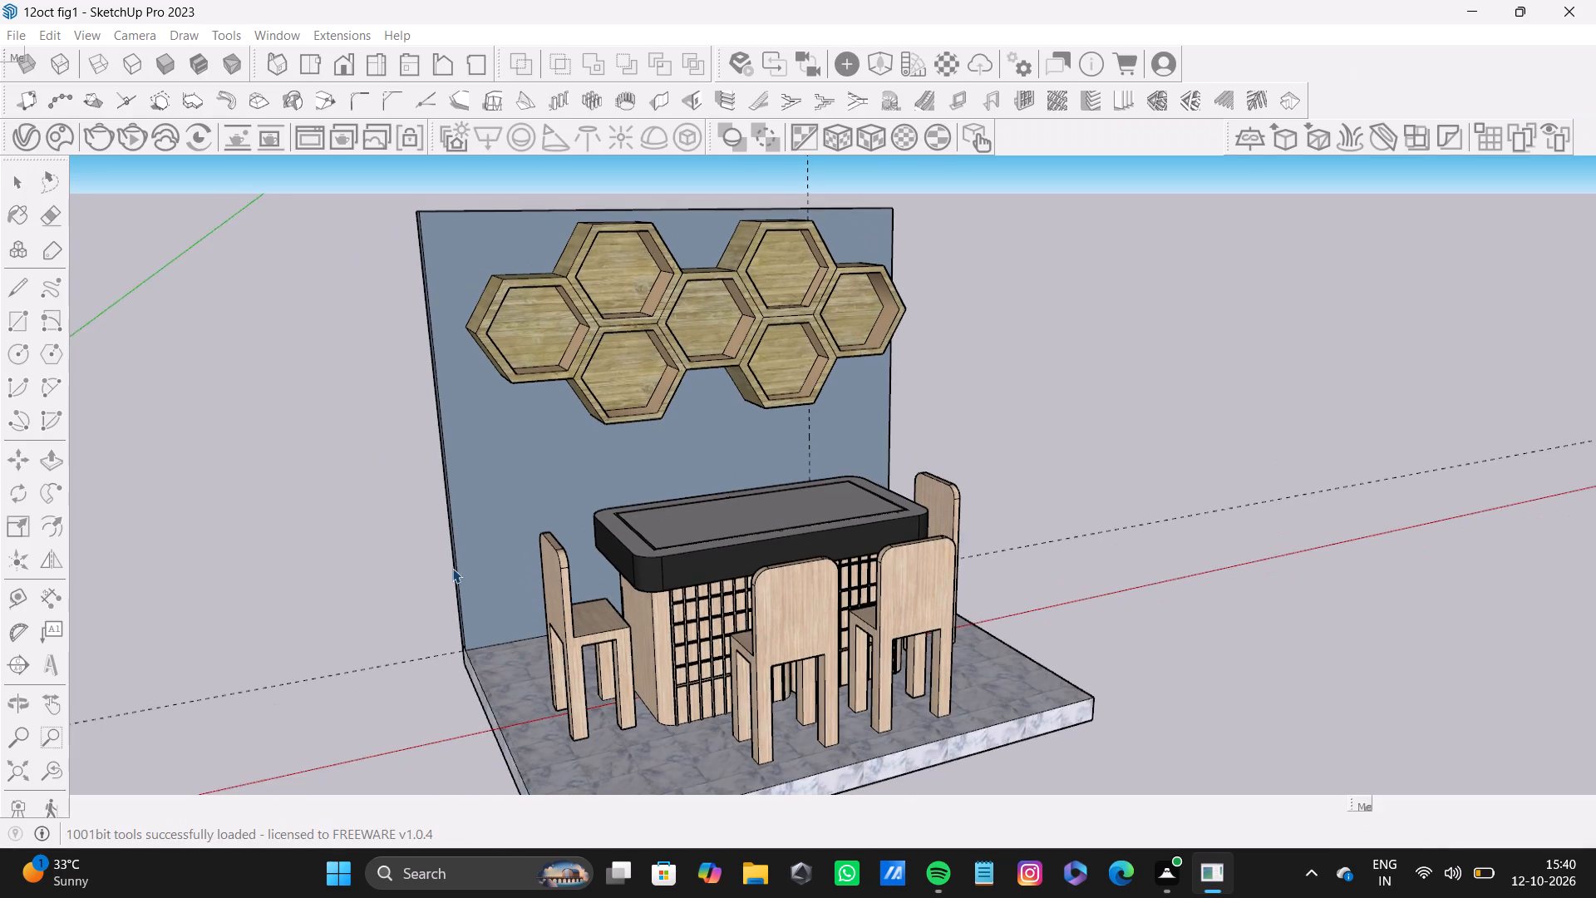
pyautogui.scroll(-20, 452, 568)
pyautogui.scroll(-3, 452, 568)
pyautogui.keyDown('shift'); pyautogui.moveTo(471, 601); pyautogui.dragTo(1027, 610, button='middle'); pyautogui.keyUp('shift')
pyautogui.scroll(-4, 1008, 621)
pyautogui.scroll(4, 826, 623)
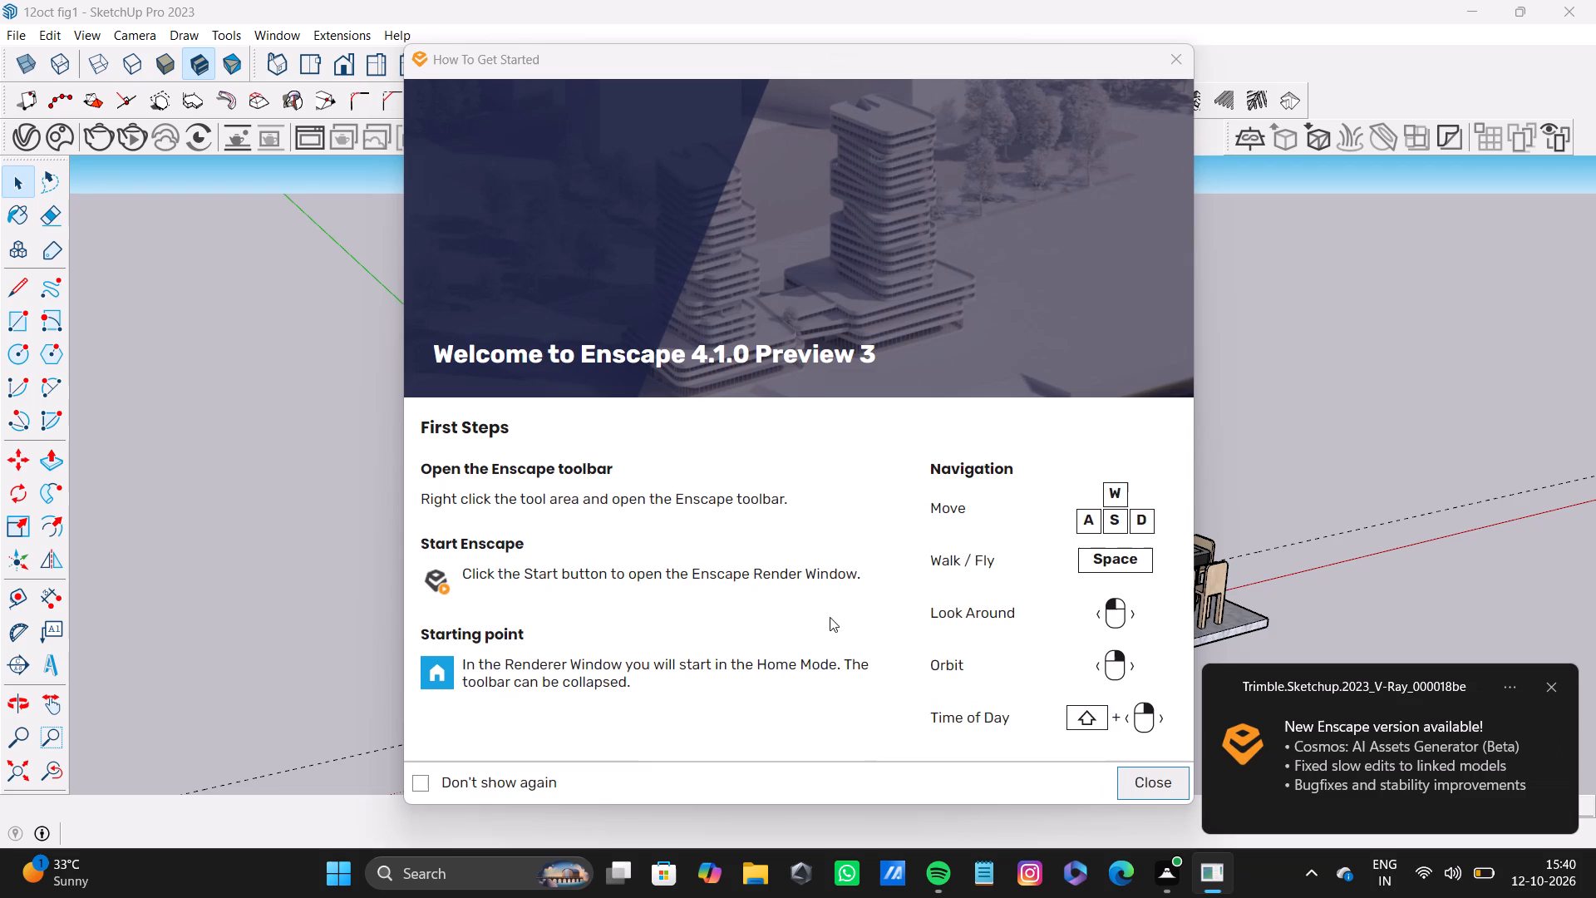
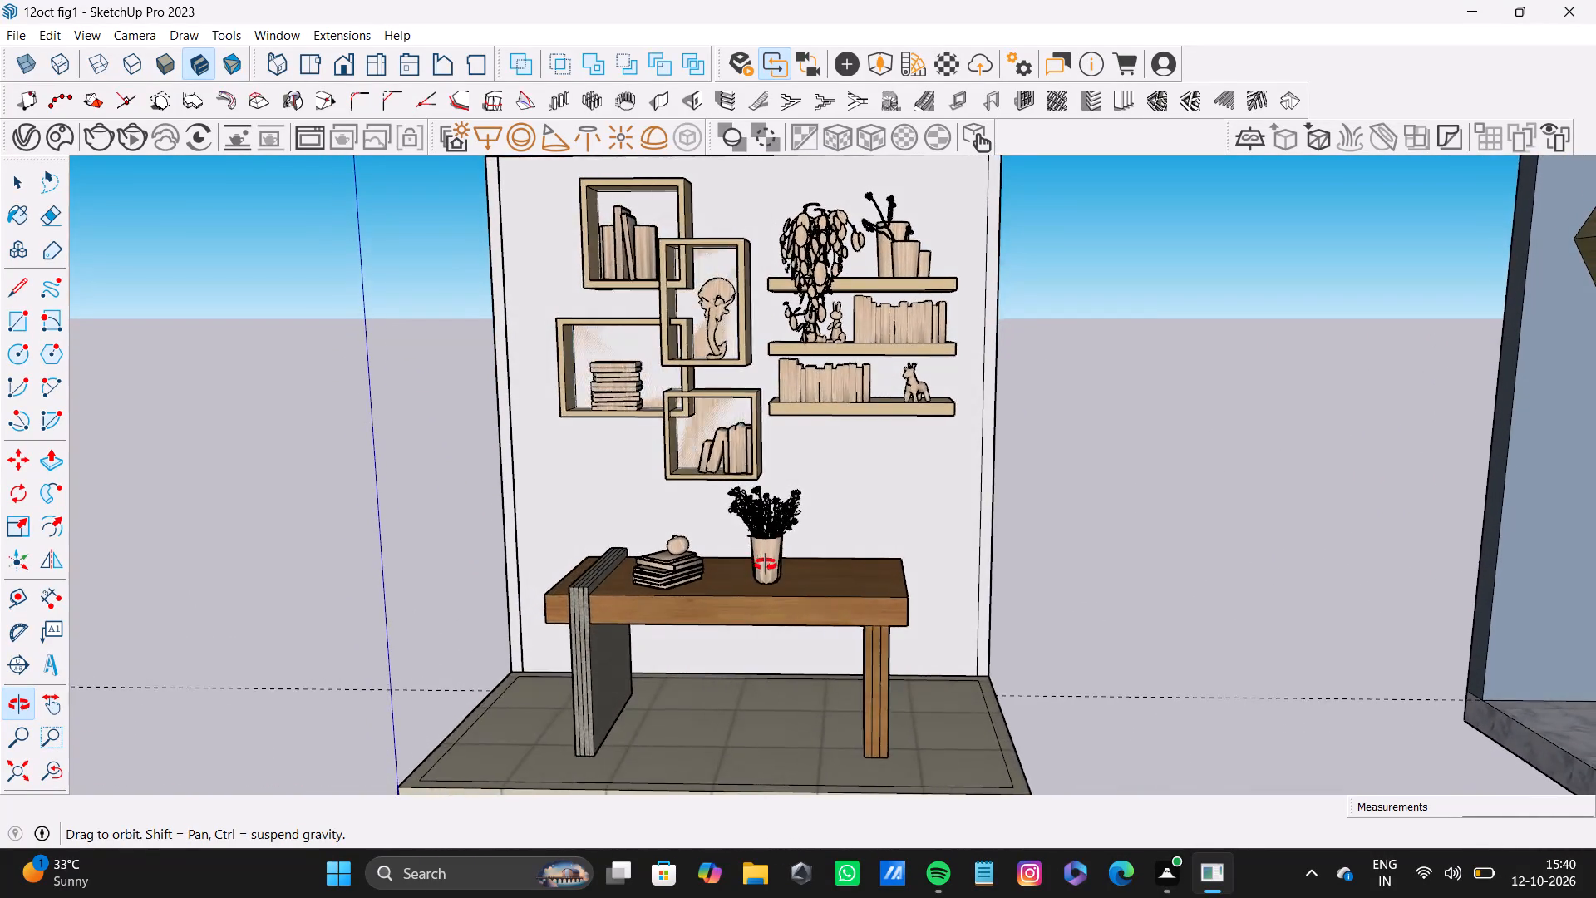
# Start a V-Ray interactive render of the full desk scene, including its wall shelves, box frames and tiled floor.
pyautogui.scroll(-2, 767, 565)
pyautogui.moveTo(766, 566); pyautogui.dragTo(791, 580, button='middle')
pyautogui.click(1096, 487)
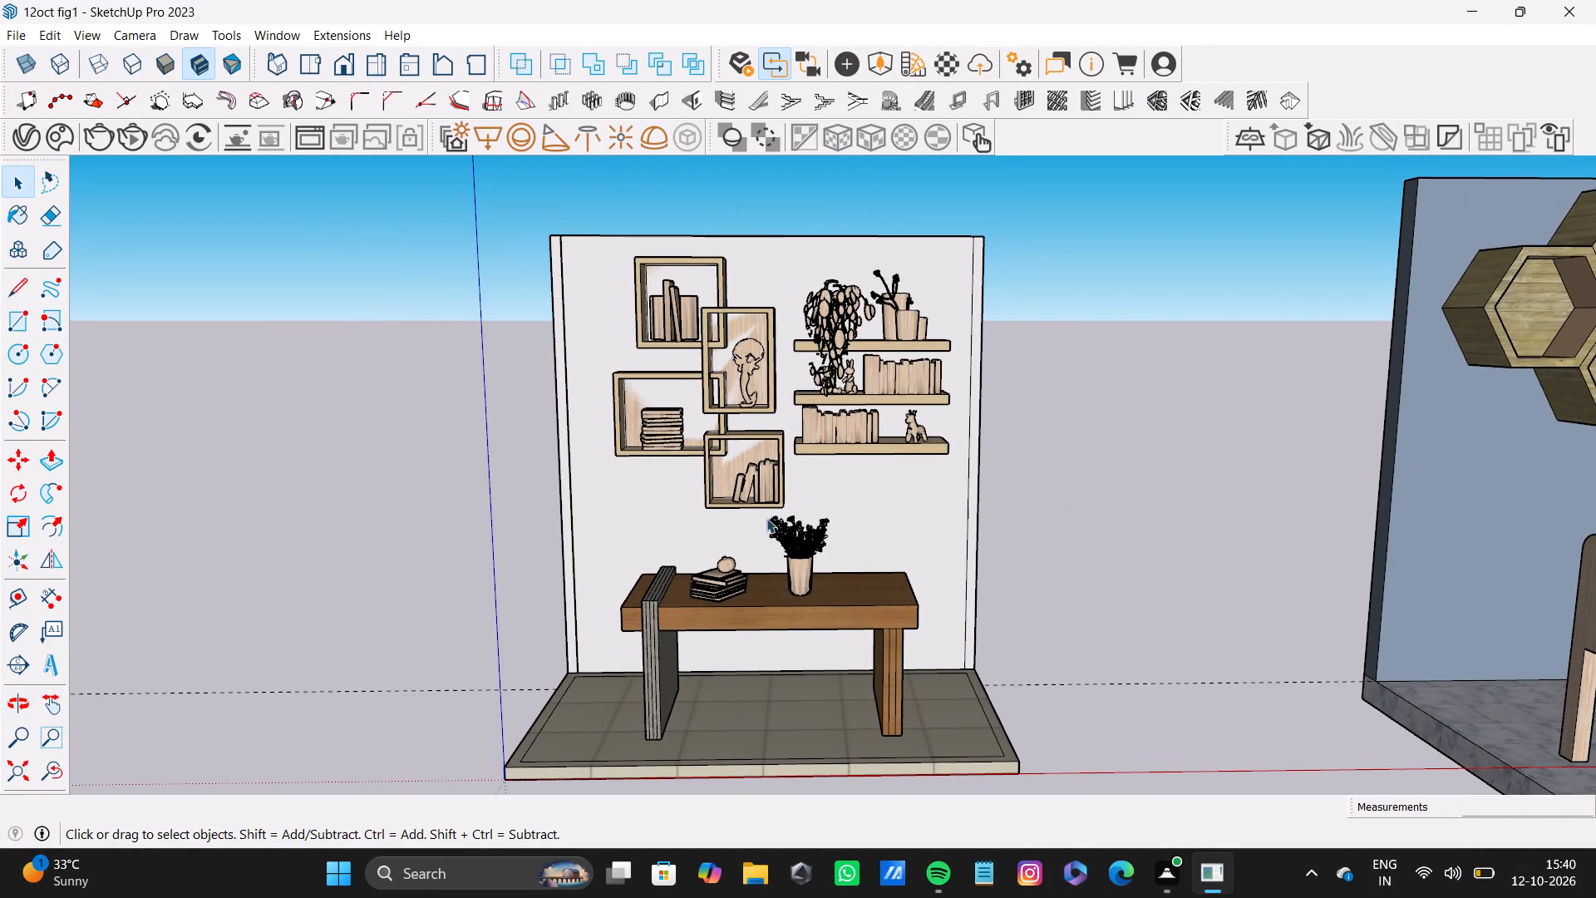
pyautogui.moveTo(777, 541); pyautogui.dragTo(793, 538, button='middle')
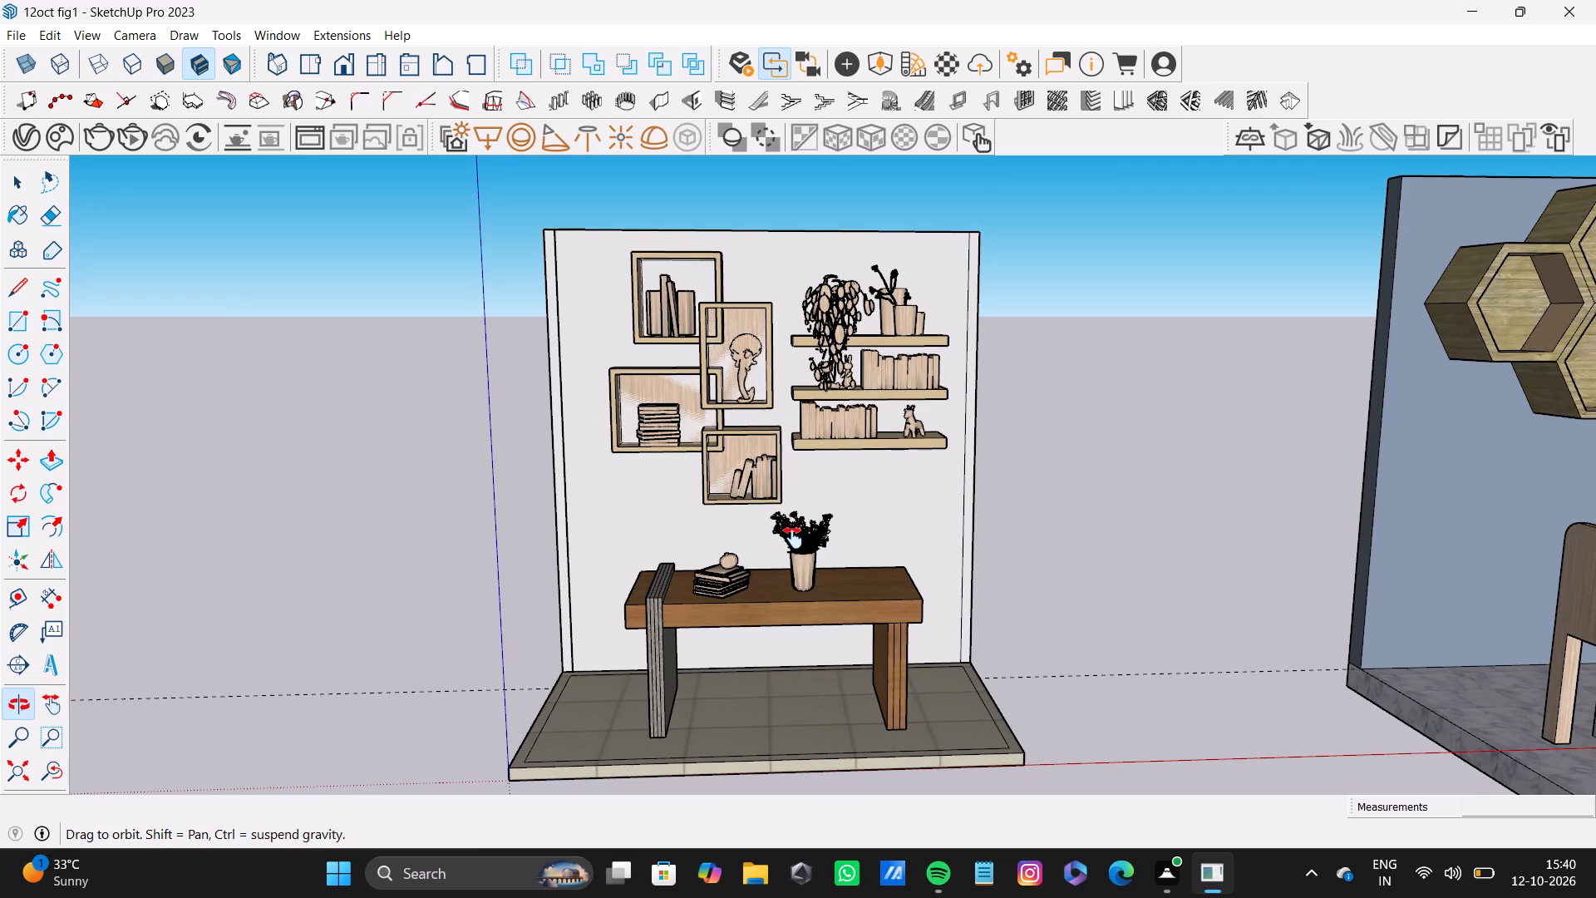
pyautogui.moveTo(793, 538); pyautogui.dragTo(794, 538, button='middle')
pyautogui.click(123, 139)
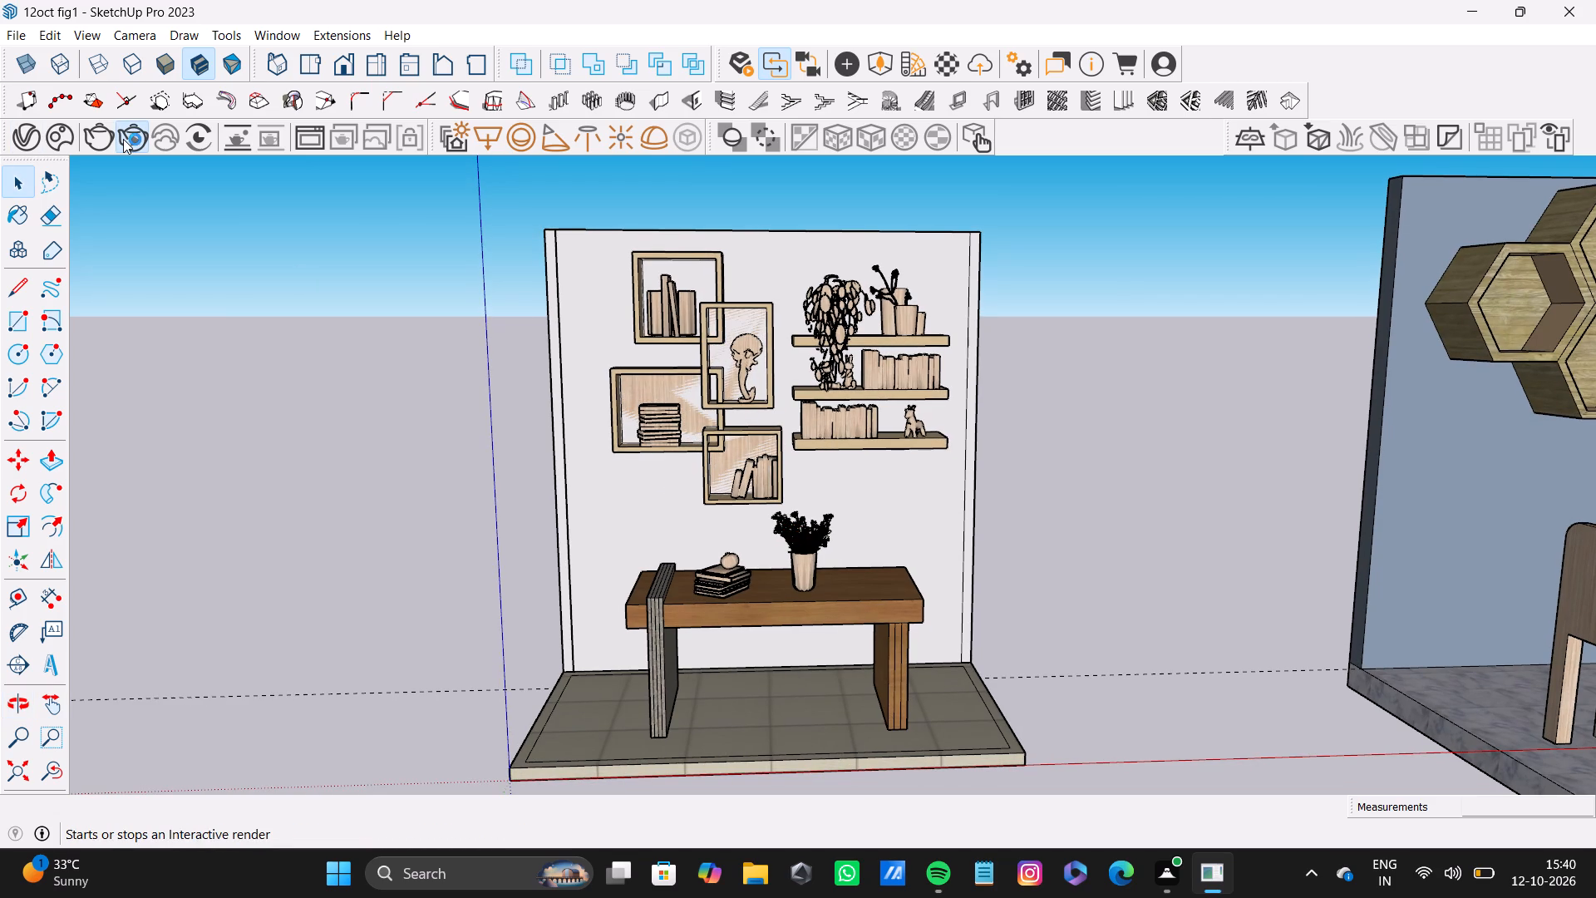
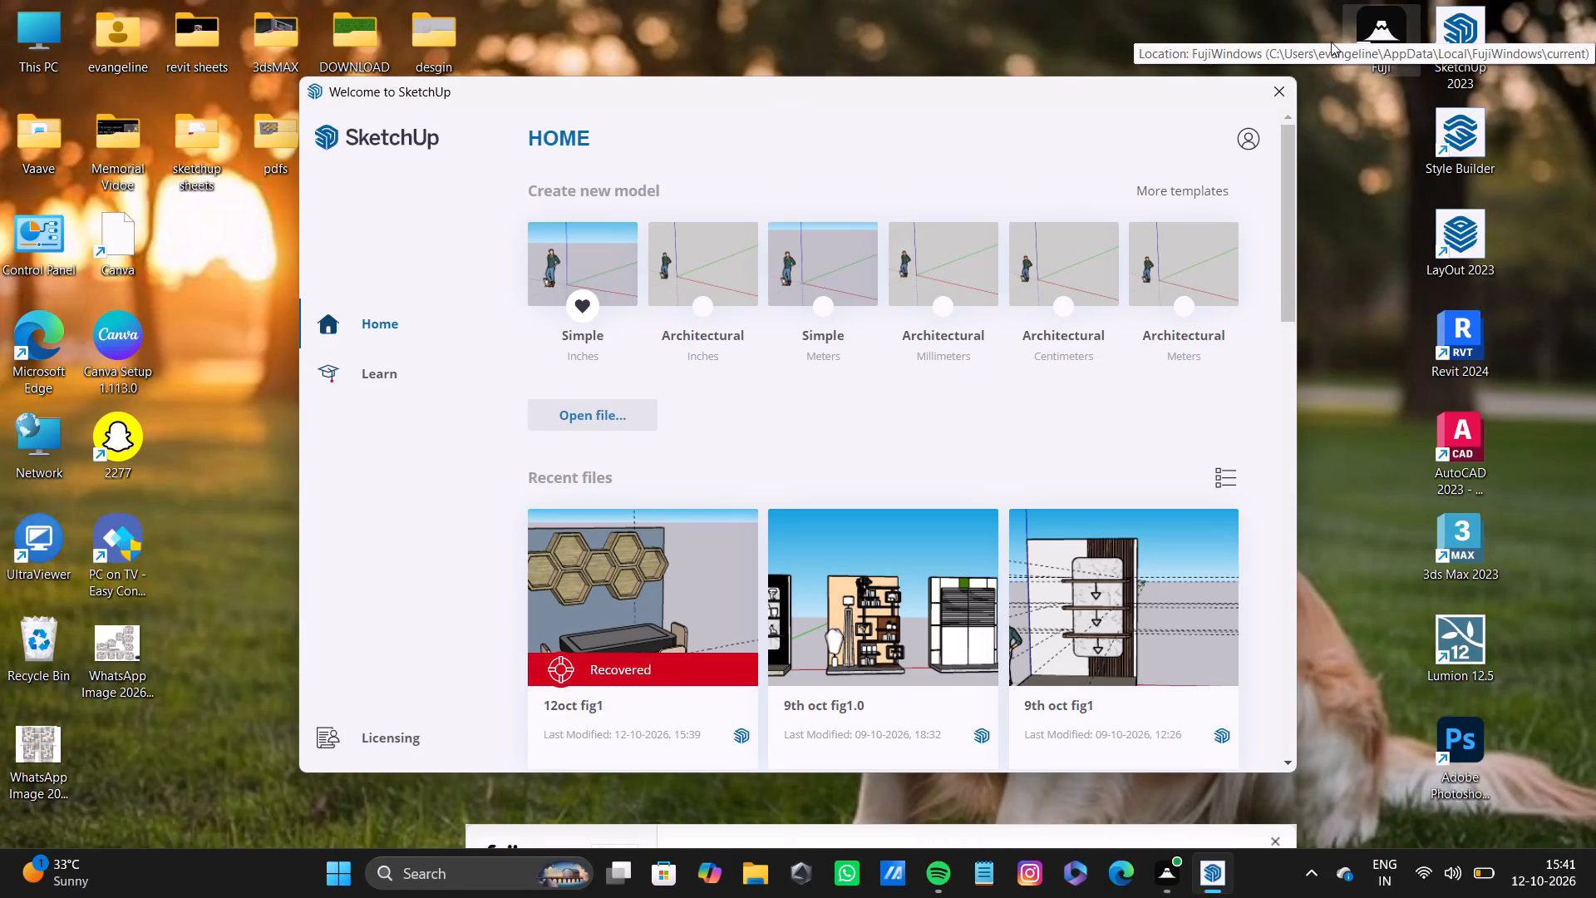
# Open the recovered 12oct fig1 model from the recent files.
pyautogui.click(677, 575)
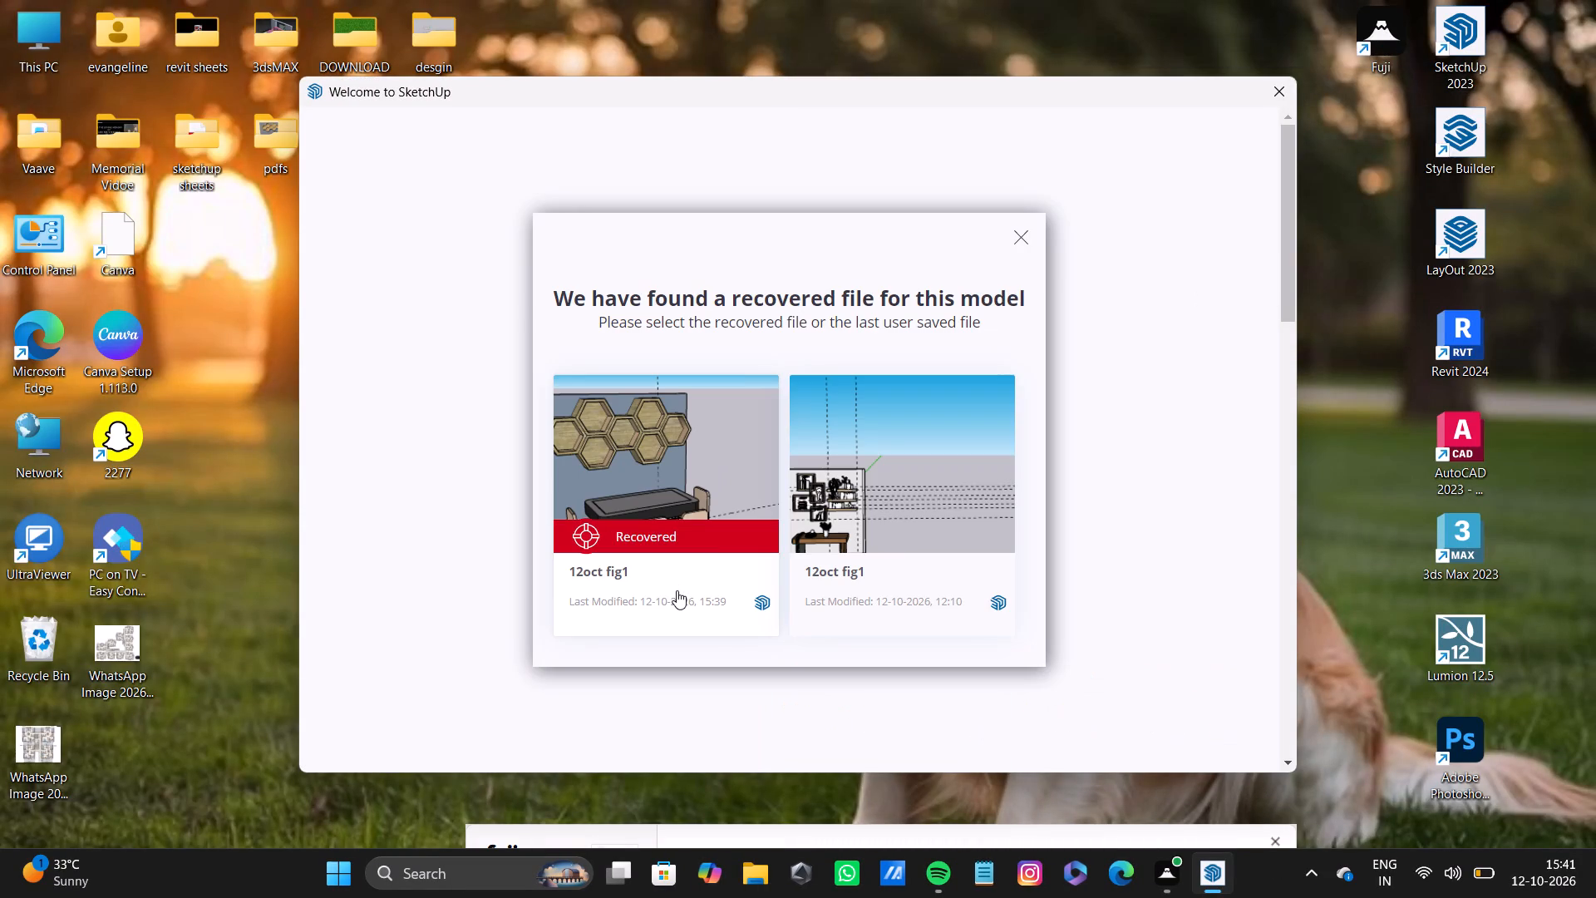
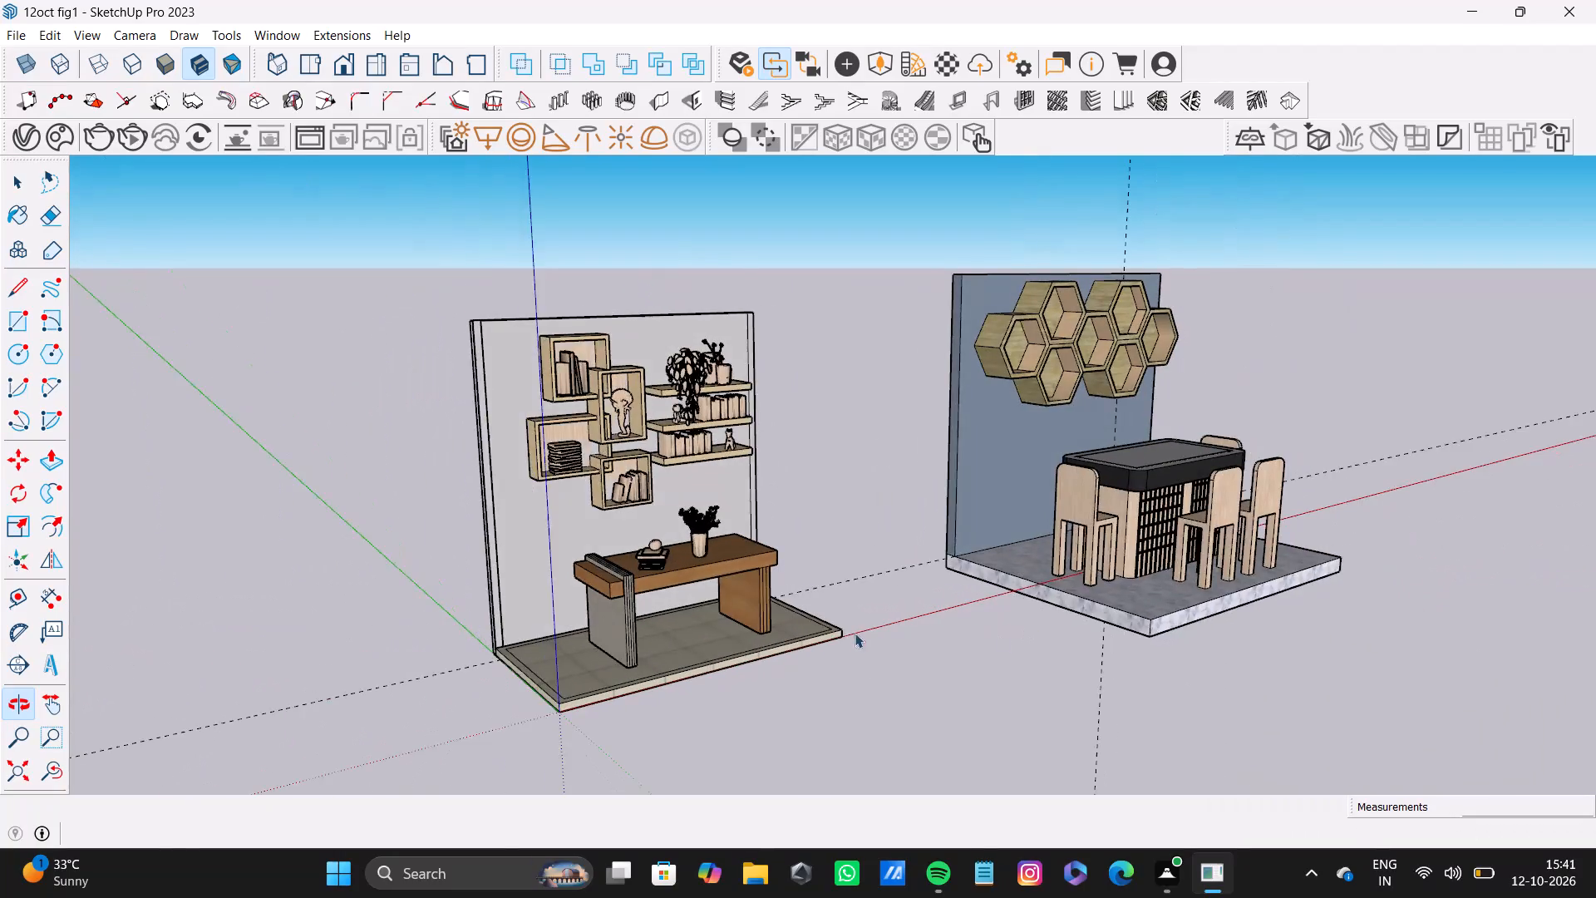
# Examine the desk and wall shelf scene from several angles and distances.
pyautogui.scroll(4, 850, 629)
pyautogui.keyDown('shift'); pyautogui.moveTo(671, 595); pyautogui.dragTo(769, 634, button='middle'); pyautogui.keyUp('shift')
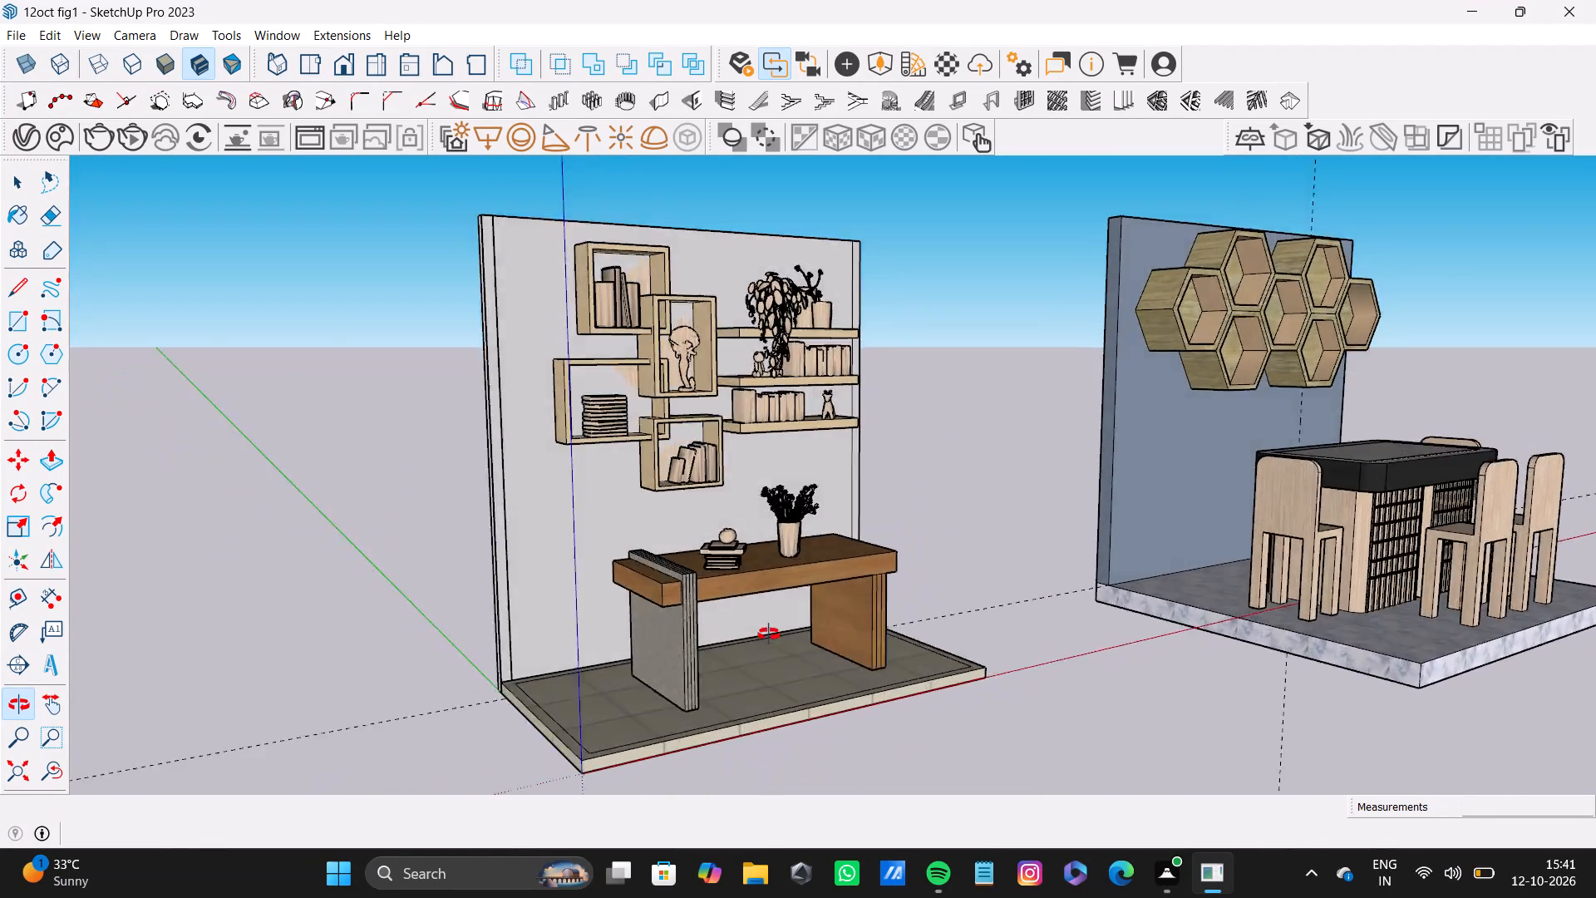
pyautogui.keyDown('shift'); pyautogui.moveTo(769, 634); pyautogui.dragTo(731, 708, button='middle'); pyautogui.keyUp('shift')
pyautogui.scroll(4, 730, 708)
pyautogui.moveTo(734, 703); pyautogui.dragTo(845, 678, button='middle')
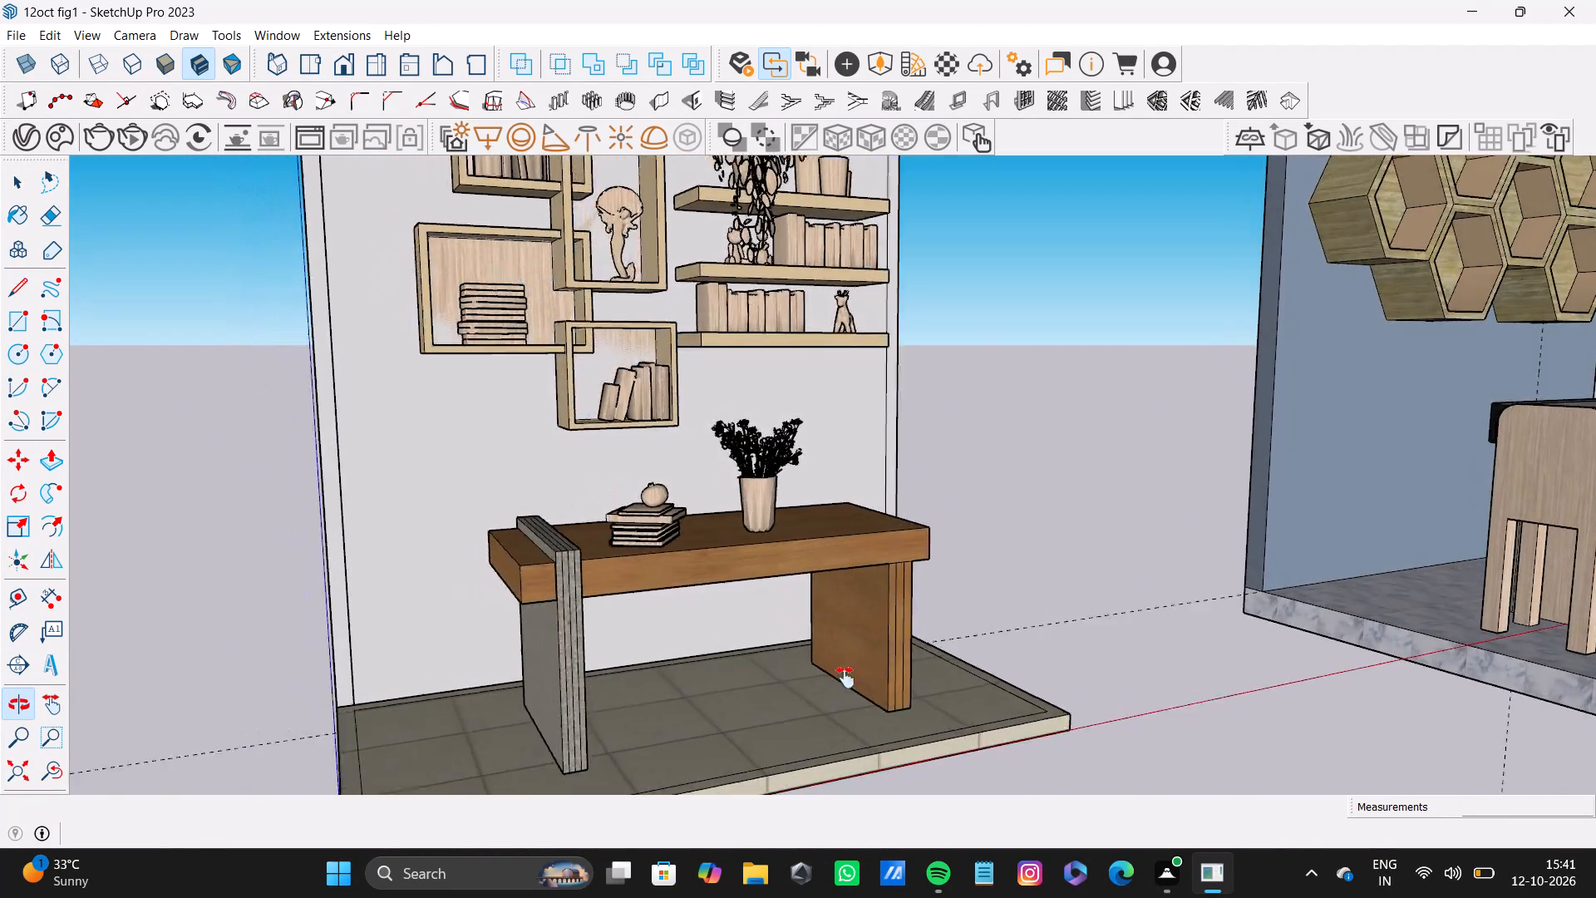
pyautogui.moveTo(845, 678); pyautogui.dragTo(812, 644, button='middle')
pyautogui.scroll(-6, 755, 614)
pyautogui.keyDown('shift'); pyautogui.moveTo(771, 588); pyautogui.dragTo(810, 554, button='middle'); pyautogui.keyUp('shift')
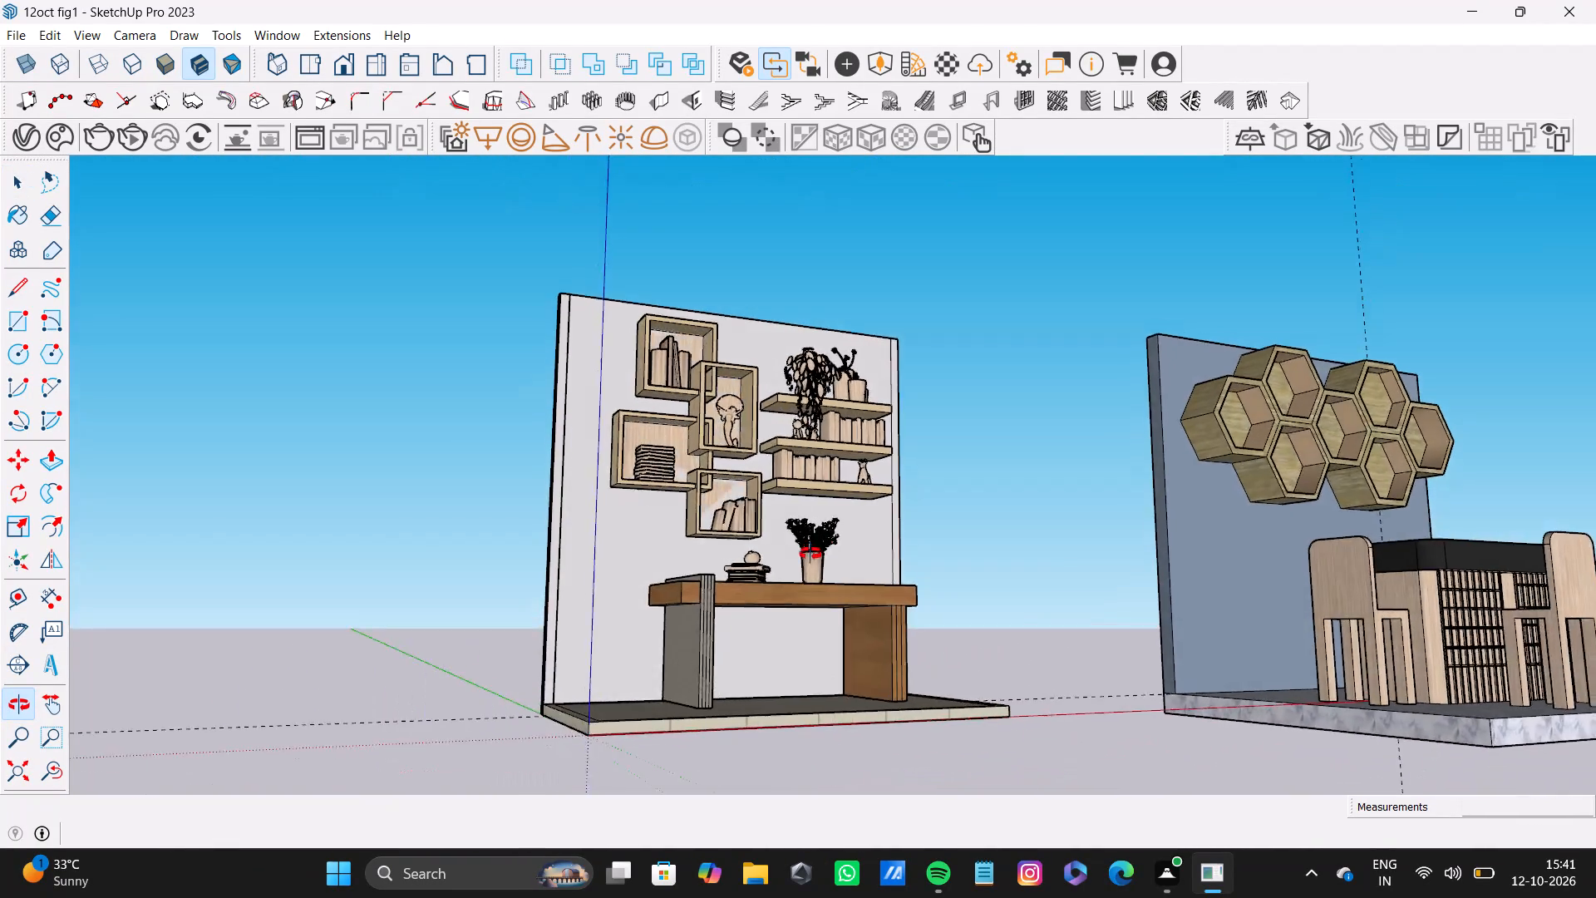
pyautogui.keyDown('shift'); pyautogui.moveTo(810, 554); pyautogui.dragTo(598, 675, button='middle'); pyautogui.keyUp('shift')
pyautogui.scroll(-1, 598, 675)
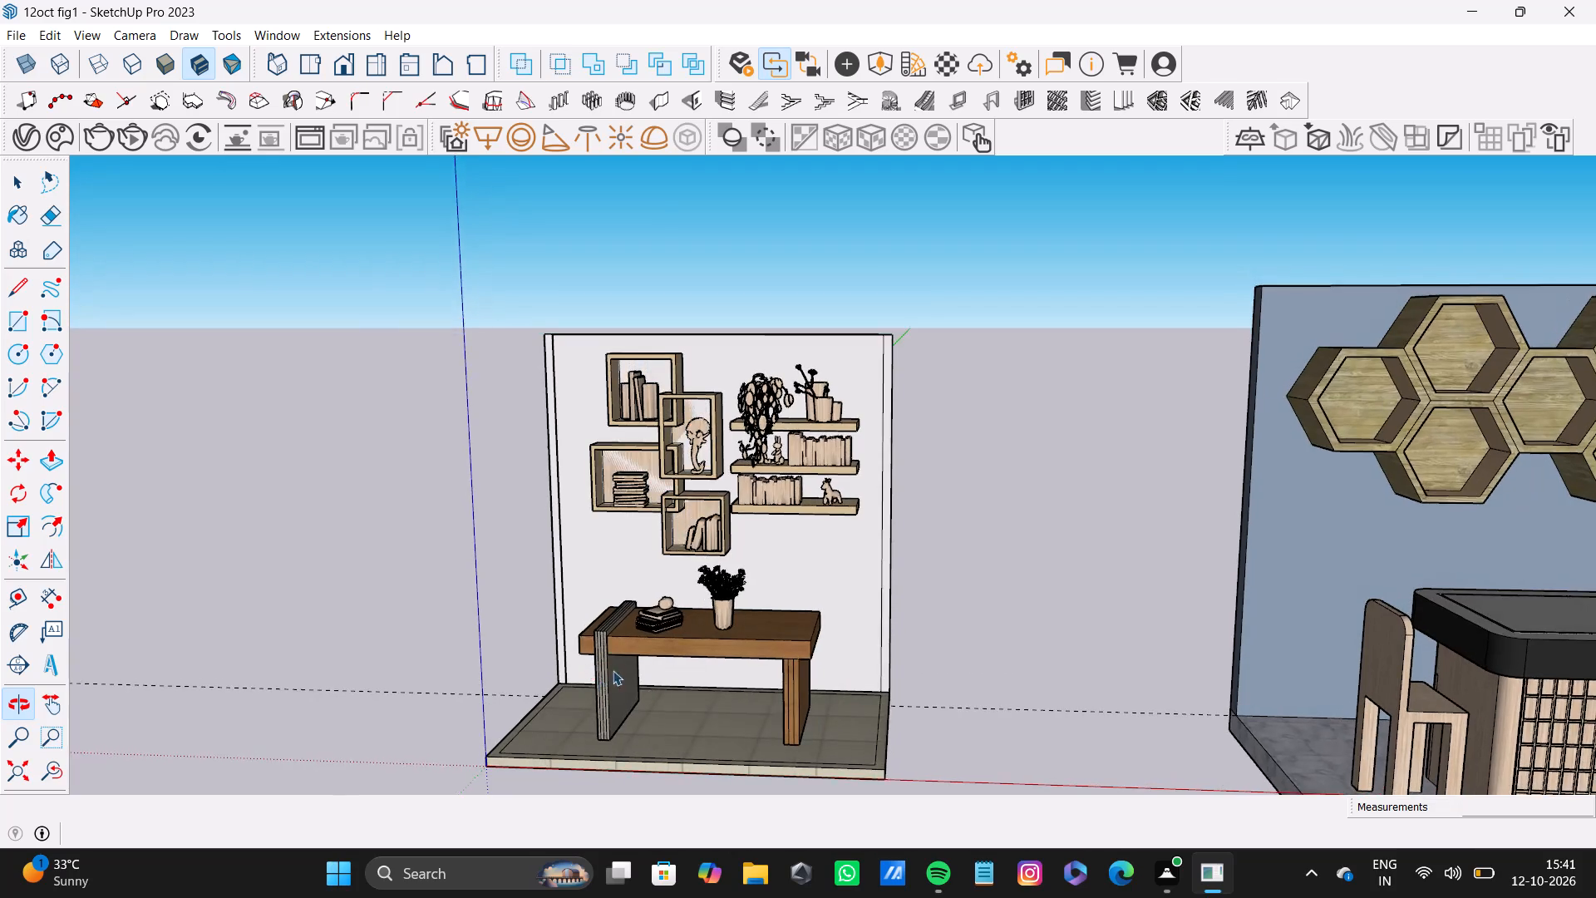
pyautogui.scroll(4, 613, 670)
pyautogui.scroll(-5, 643, 660)
pyautogui.keyDown('shift'); pyautogui.moveTo(671, 679); pyautogui.dragTo(702, 588, button='middle'); pyautogui.keyUp('shift')
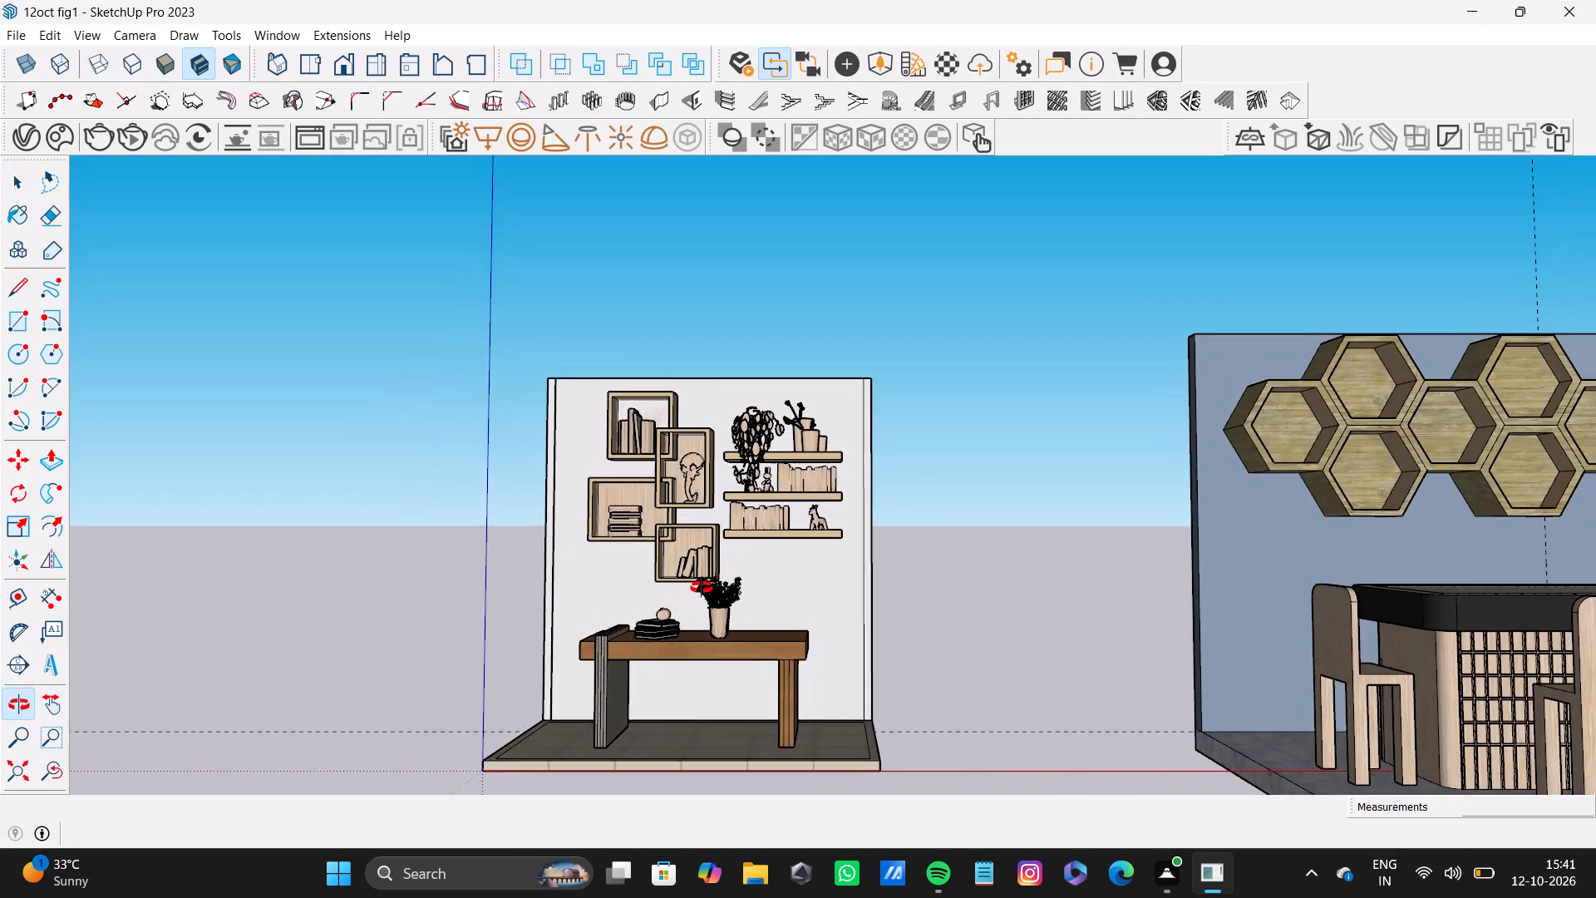
pyautogui.keyDown('shift'); pyautogui.moveTo(702, 588); pyautogui.dragTo(685, 682, button='middle'); pyautogui.keyUp('shift')
# Delete the trailing plant from the top floating shelf on the desk scene's wall.
pyautogui.scroll(1, 783, 634)
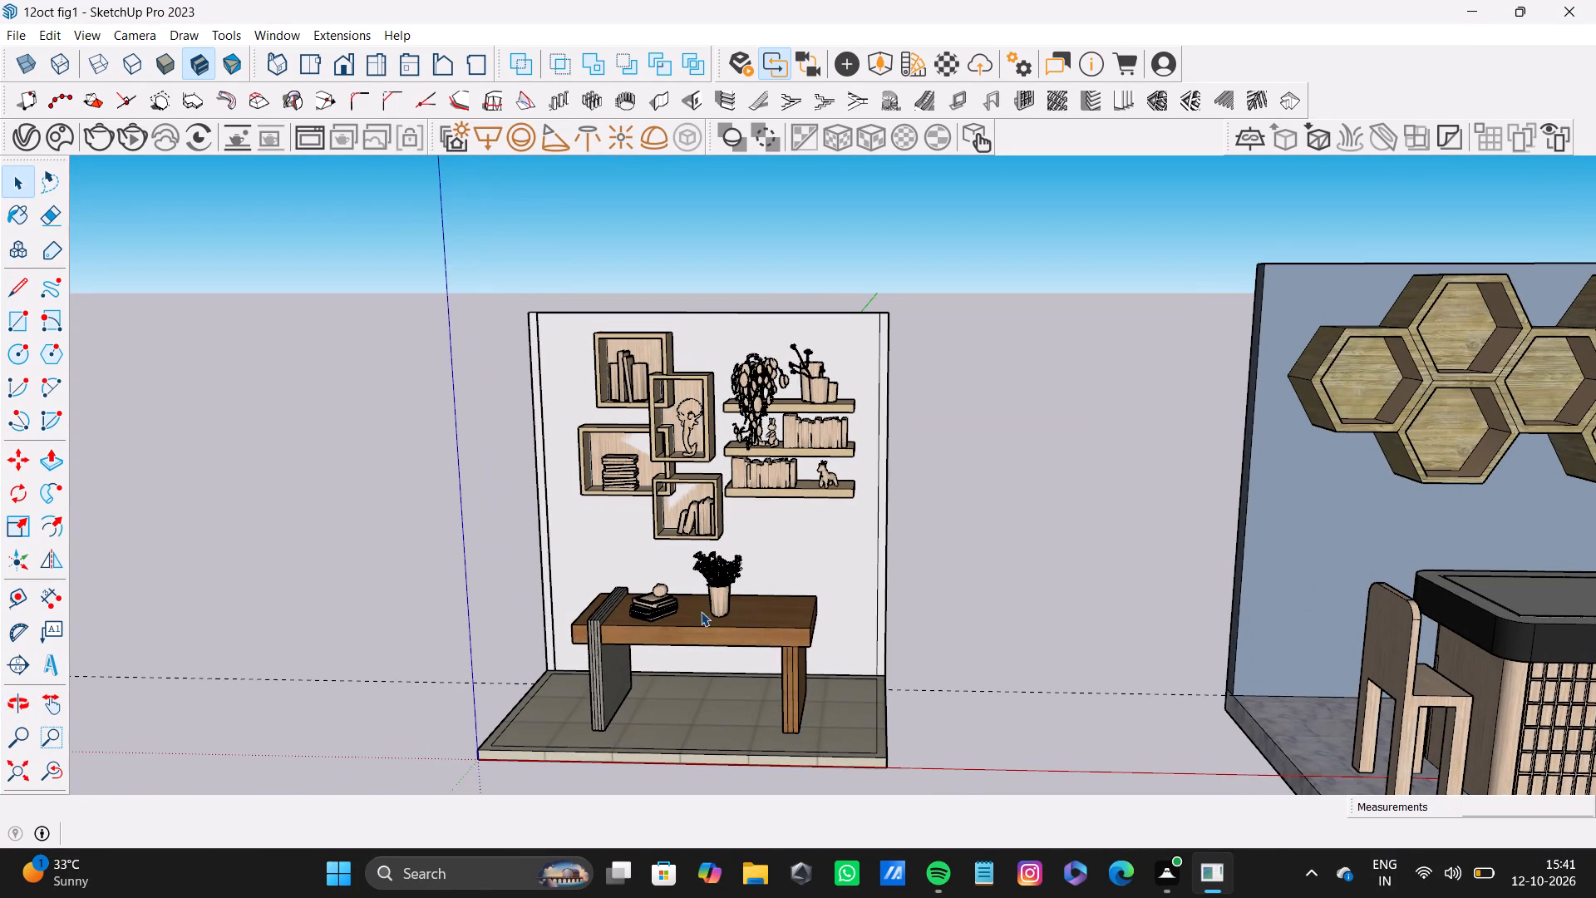
pyautogui.scroll(11, 693, 377)
pyautogui.click(766, 358)
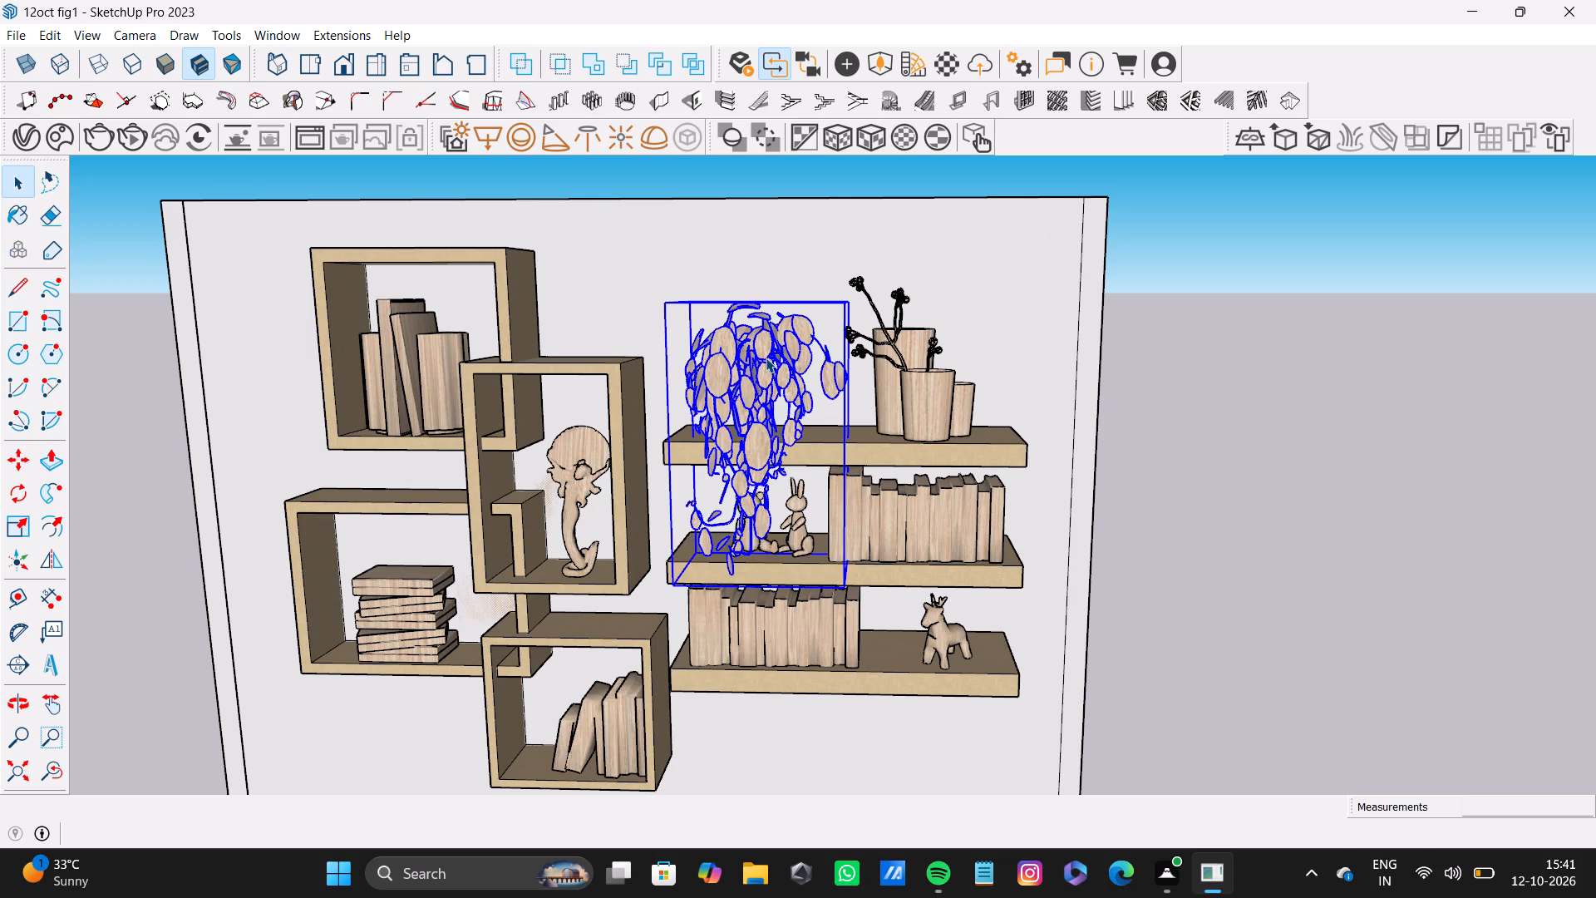
pyautogui.press('Delete')
# Delete the two rows of books from the middle and bottom floating shelves.
pyautogui.scroll(-4, 720, 554)
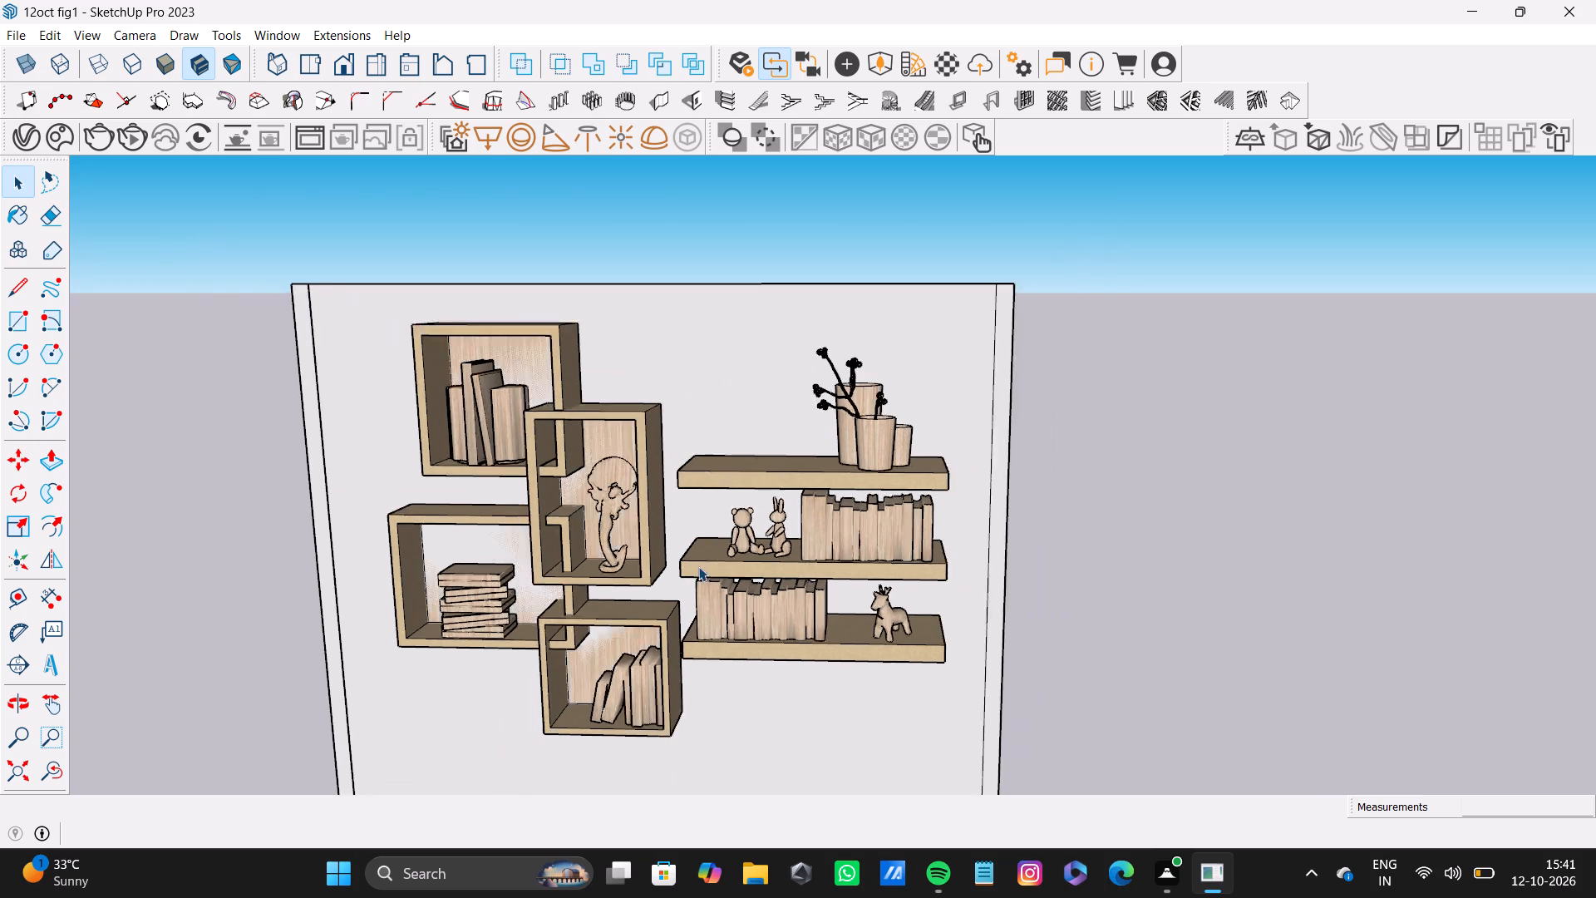
pyautogui.scroll(-3, 698, 566)
pyautogui.moveTo(781, 576); pyautogui.dragTo(800, 515, button='middle')
pyautogui.scroll(4, 813, 540)
pyautogui.click(816, 535)
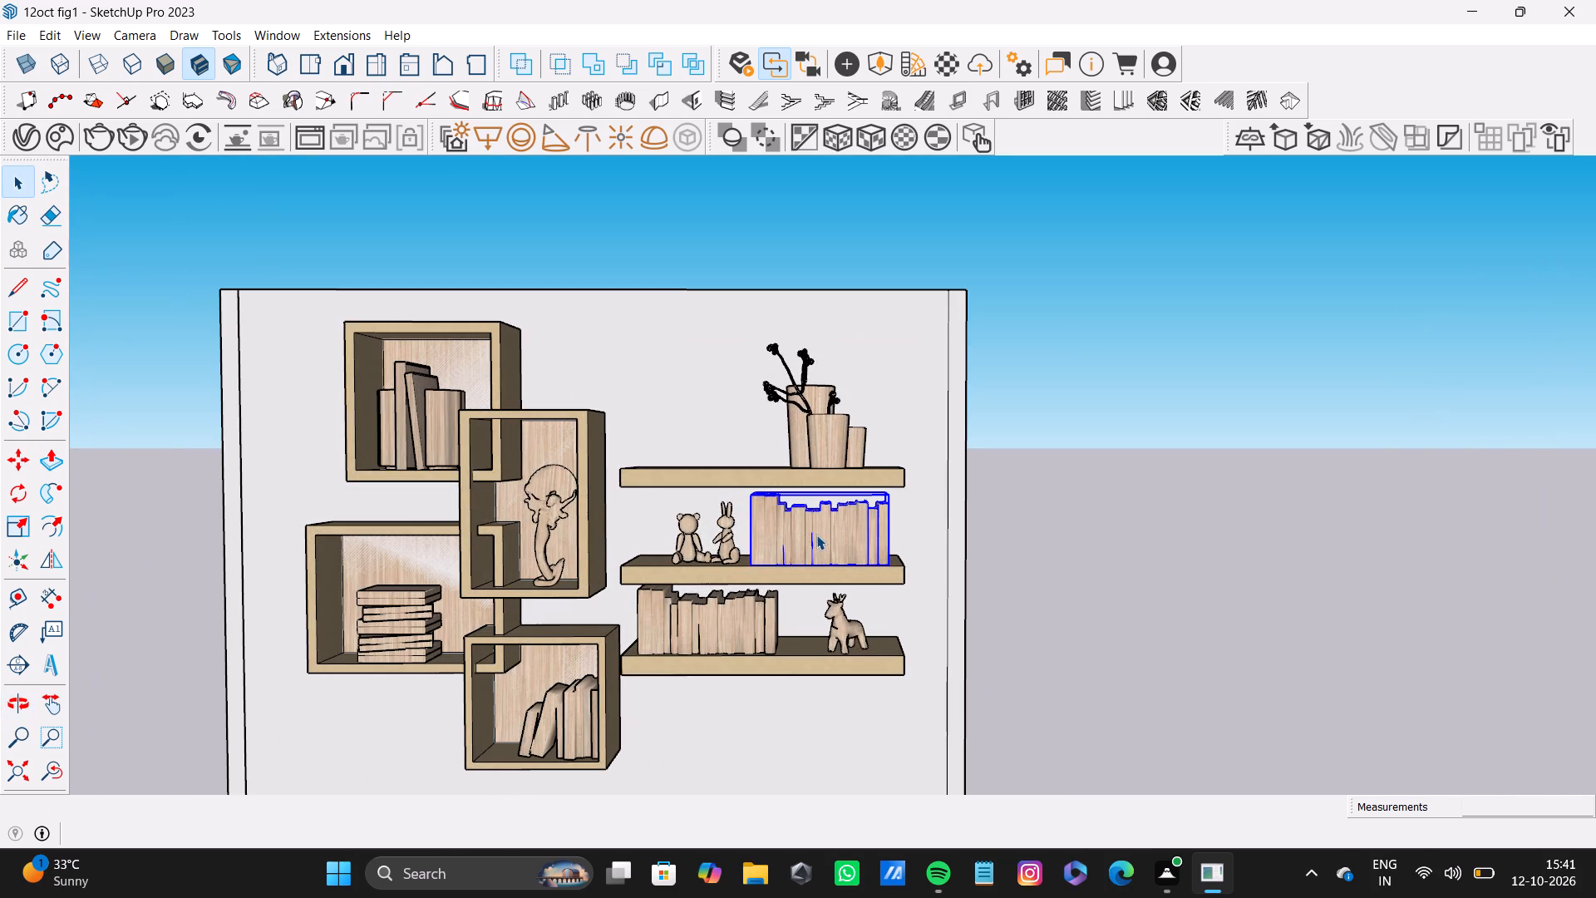
pyautogui.press('Delete')
pyautogui.click(712, 632)
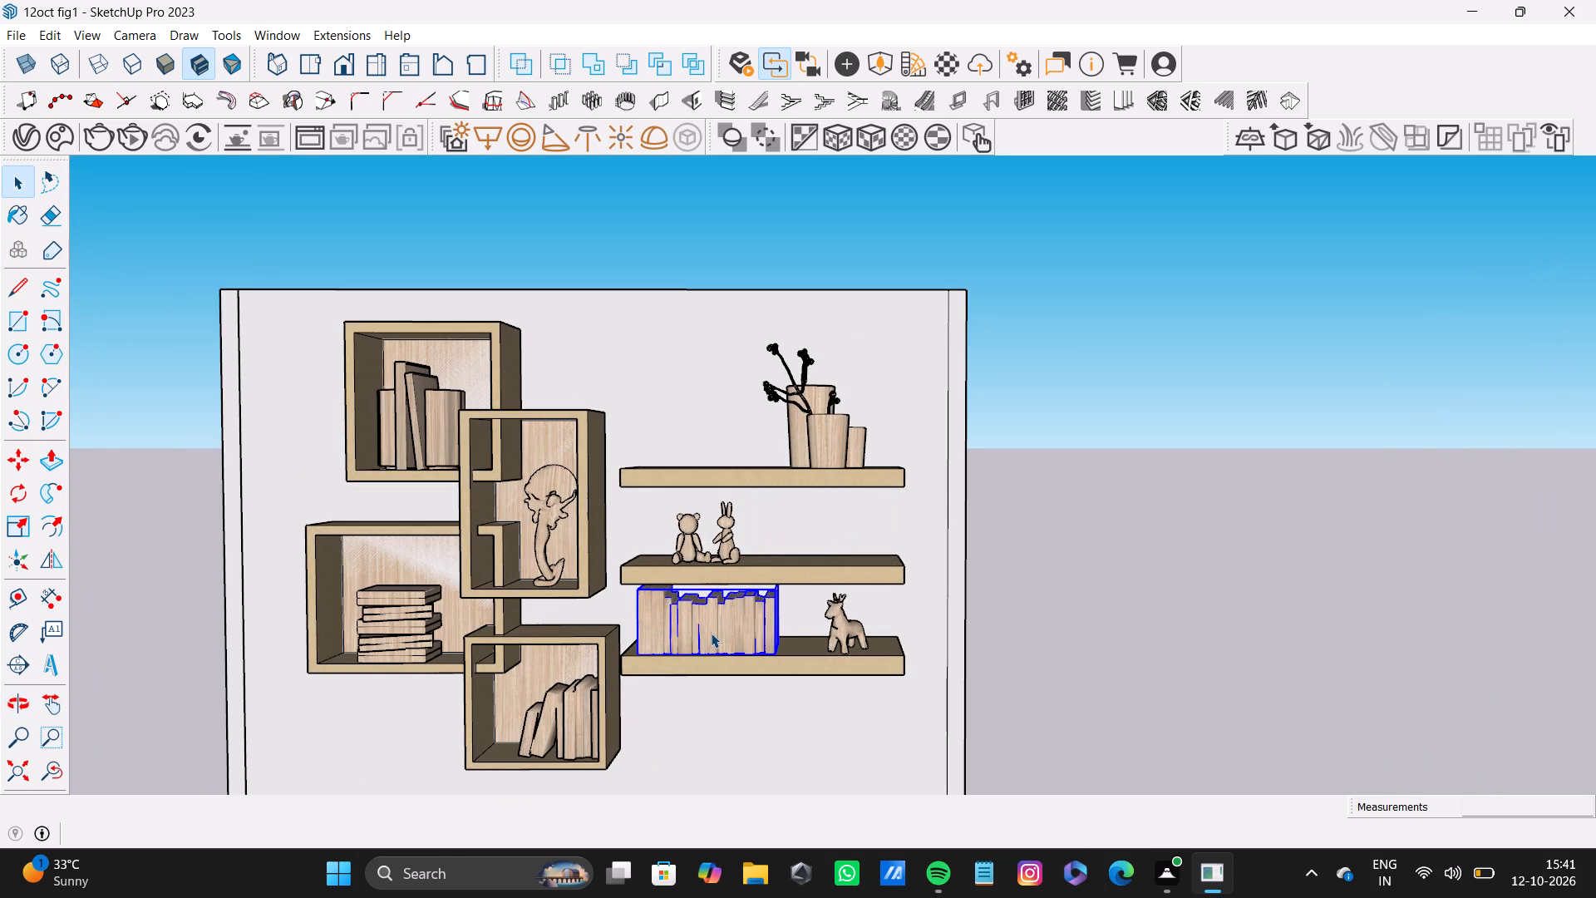
pyautogui.press('Delete')
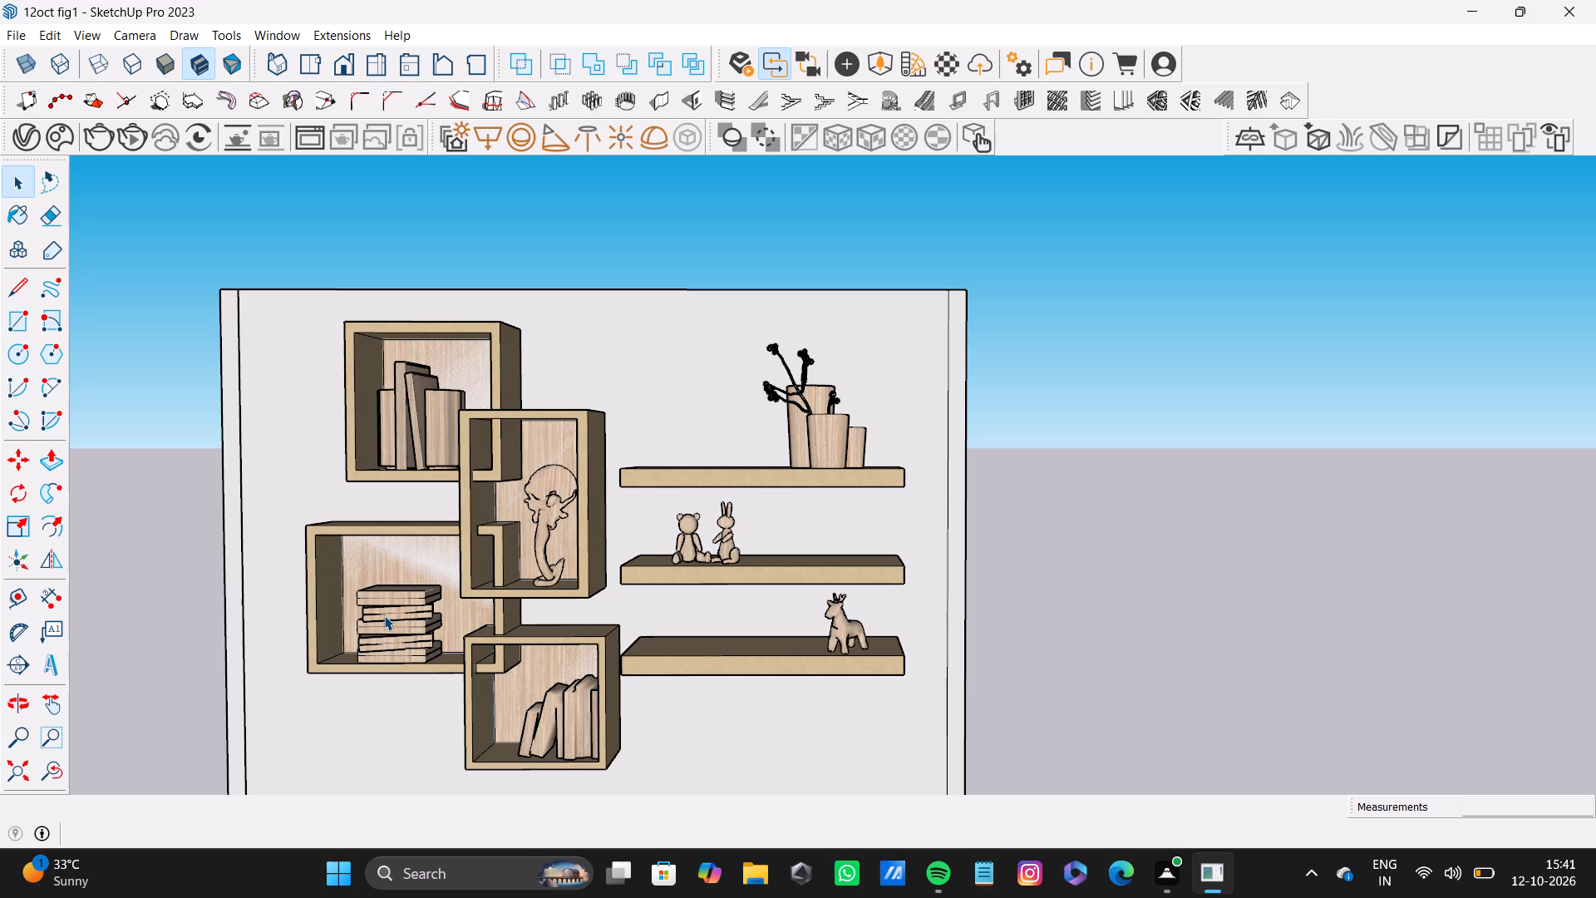
# Delete the vase with the leafy plant from the desk top.
pyautogui.click(392, 623)
pyautogui.scroll(-8, 652, 624)
pyautogui.moveTo(627, 671); pyautogui.dragTo(559, 794, button='middle')
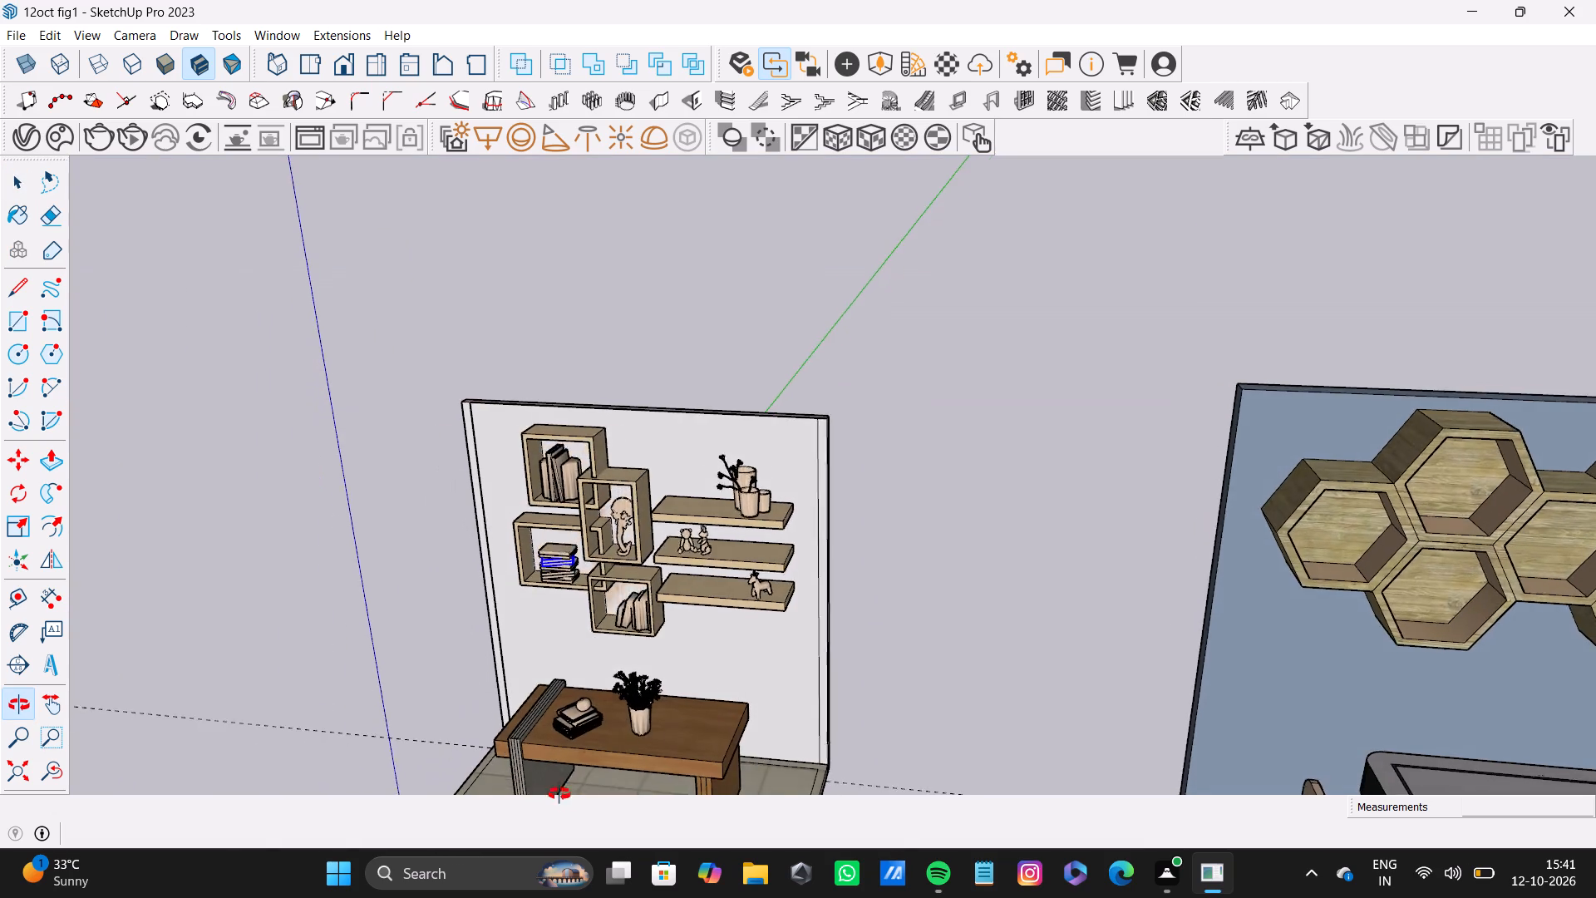
pyautogui.moveTo(559, 794); pyautogui.dragTo(559, 786, button='middle')
pyautogui.scroll(7, 609, 725)
pyautogui.click(657, 687)
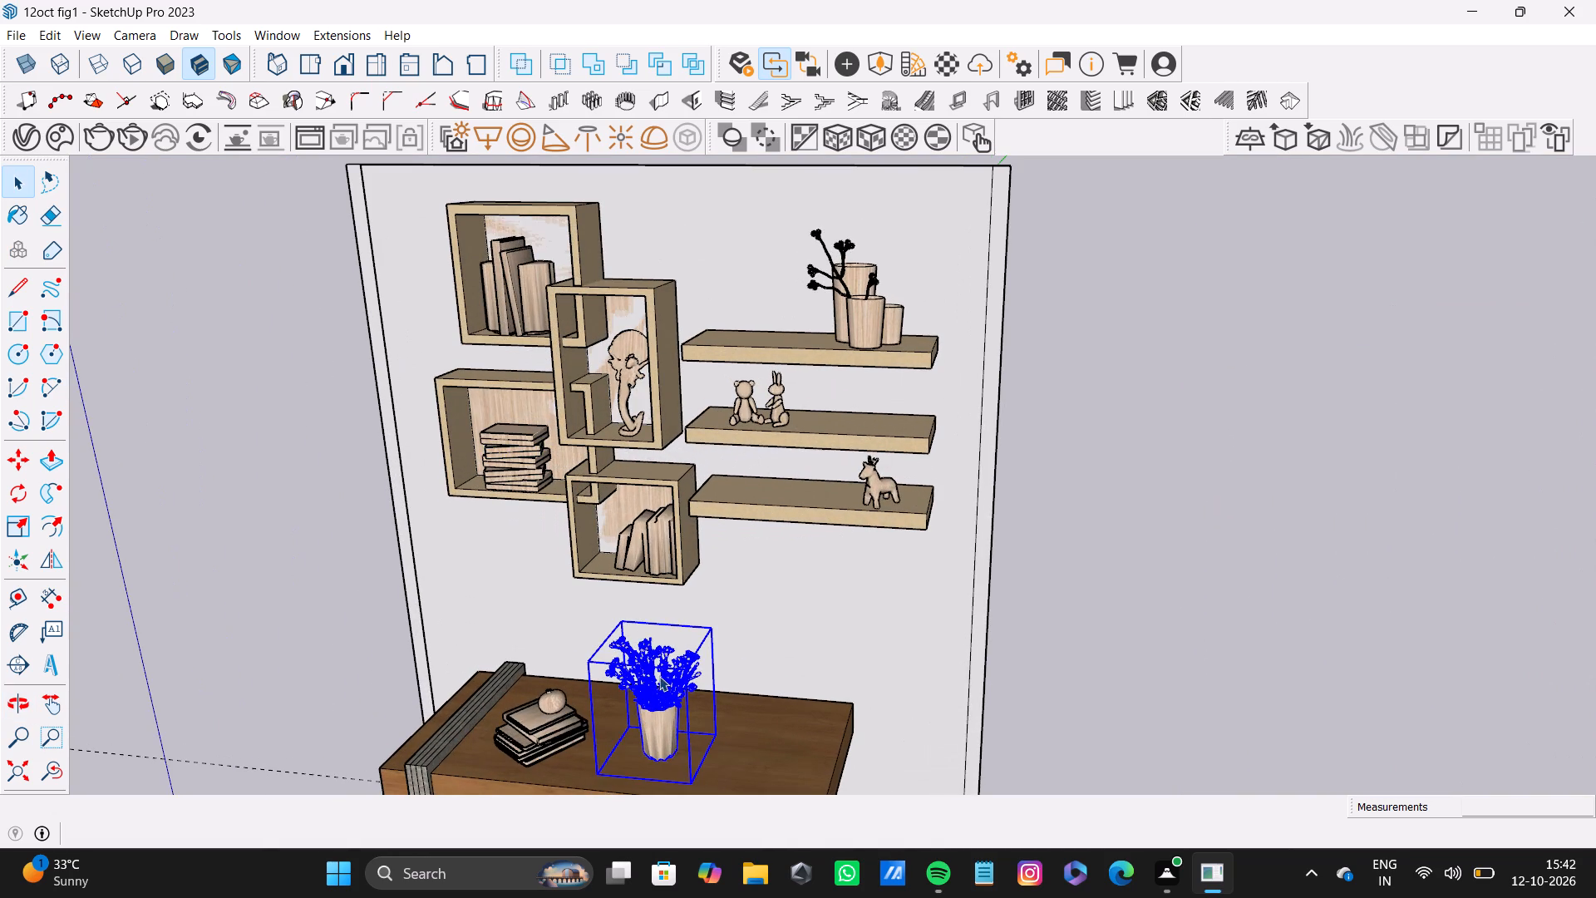
pyautogui.press('Delete')
# Start a V-Ray interactive render of the whole desk and wall shelf scene, framed at a slight angle from above.
pyautogui.scroll(-8, 693, 480)
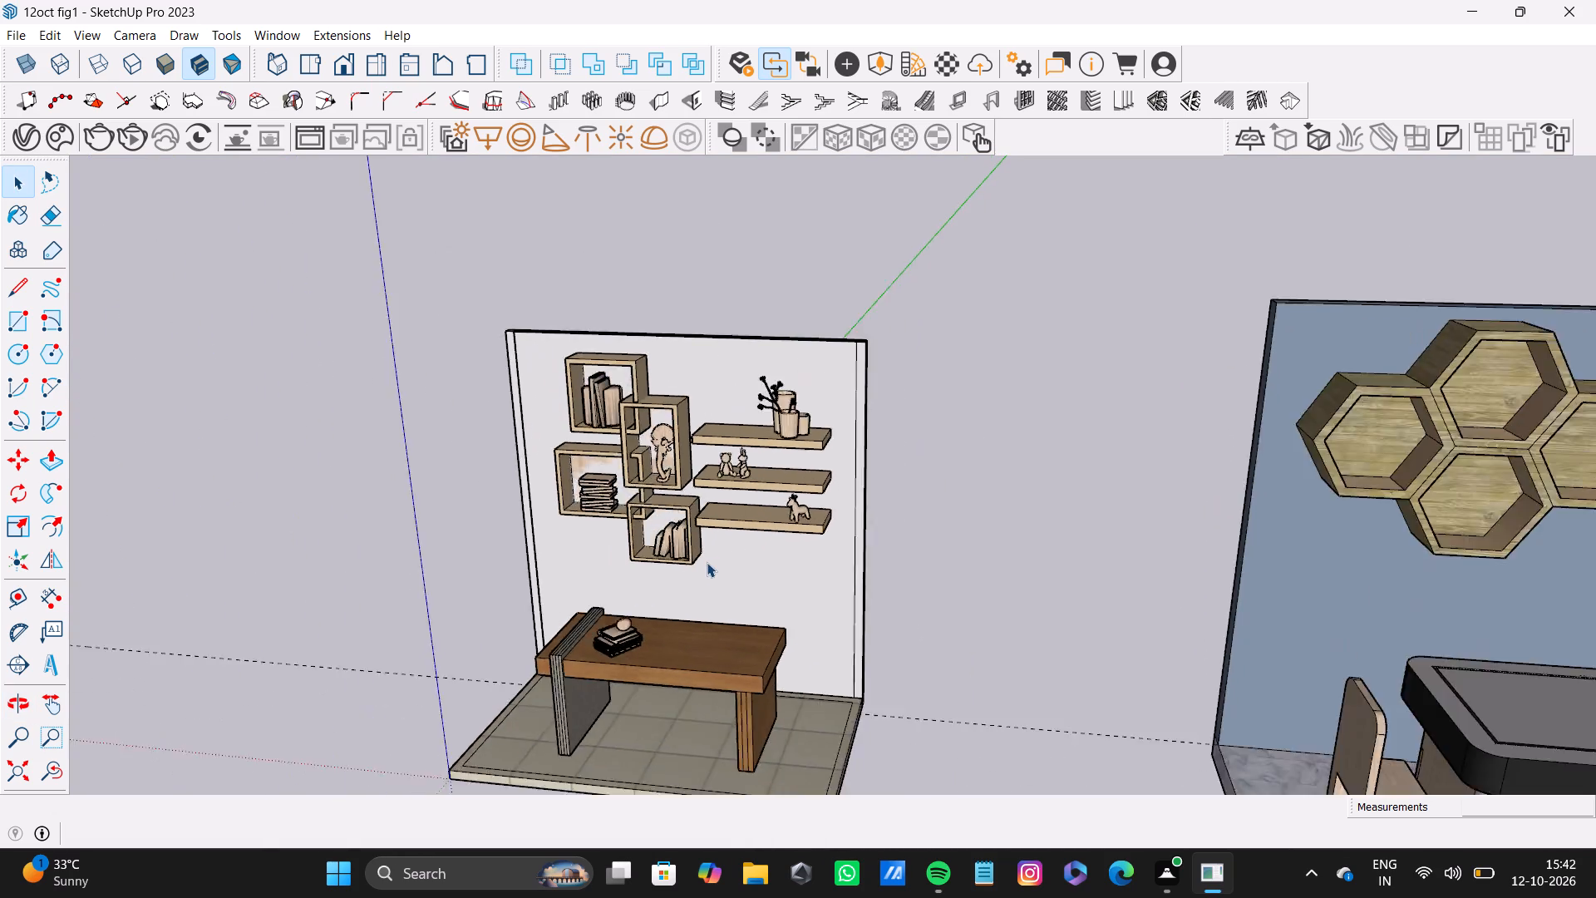
pyautogui.scroll(-3, 707, 562)
pyautogui.scroll(9, 708, 575)
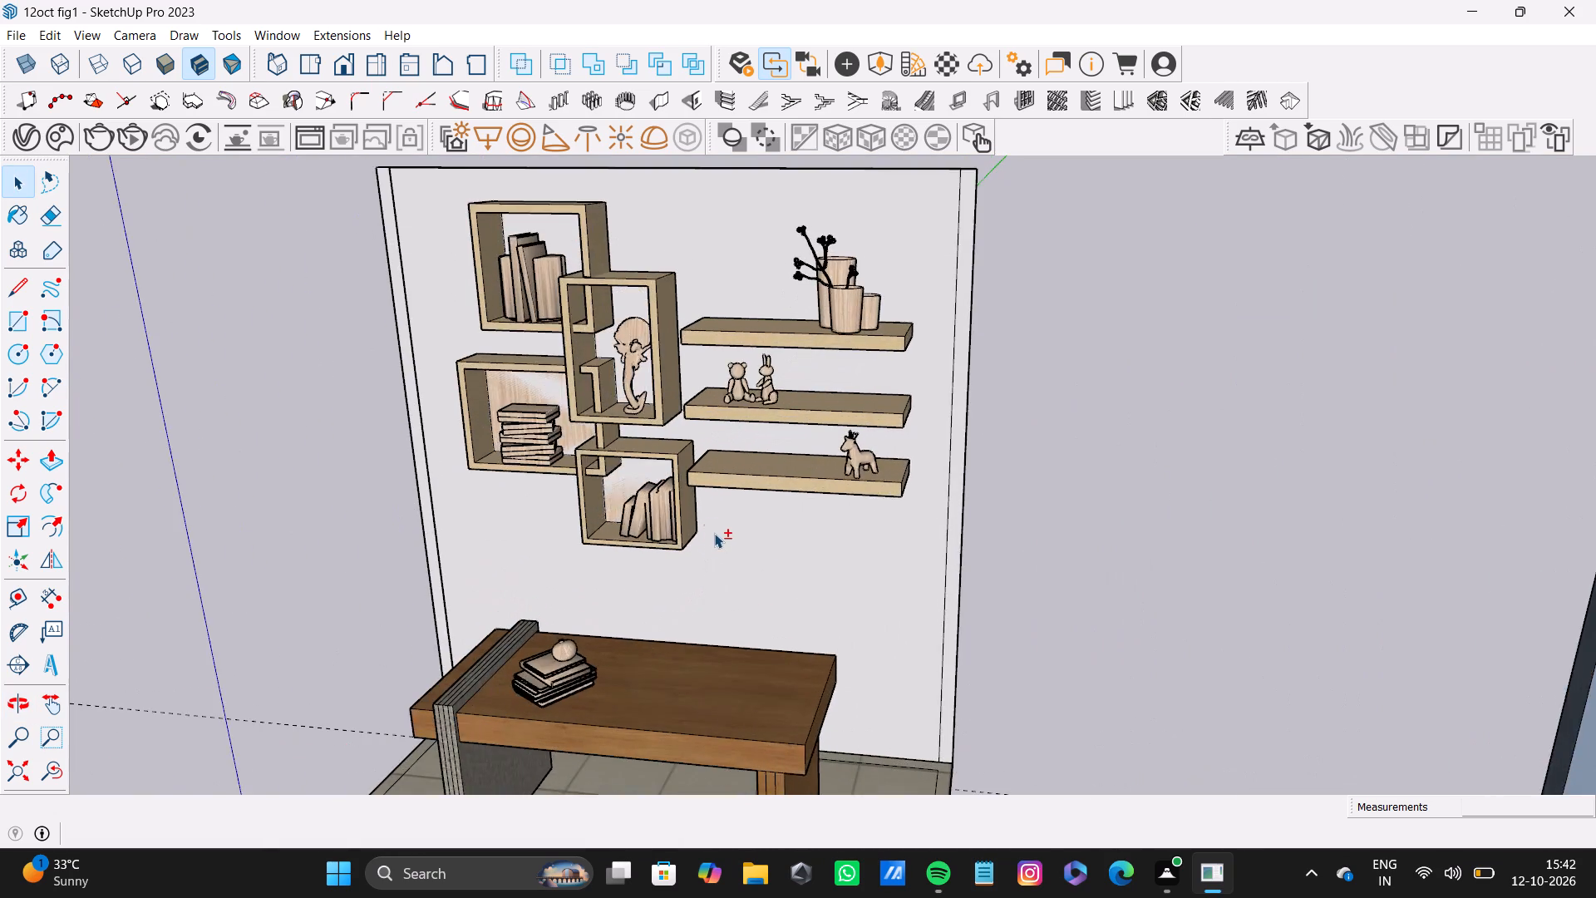
pyautogui.keyDown('shift'); pyautogui.moveTo(714, 533); pyautogui.dragTo(751, 549, button='middle'); pyautogui.keyUp('shift')
pyautogui.scroll(-4, 749, 551)
pyautogui.keyDown('shift'); pyautogui.moveTo(748, 553); pyautogui.dragTo(766, 474, button='middle'); pyautogui.keyUp('shift')
pyautogui.scroll(2, 766, 476)
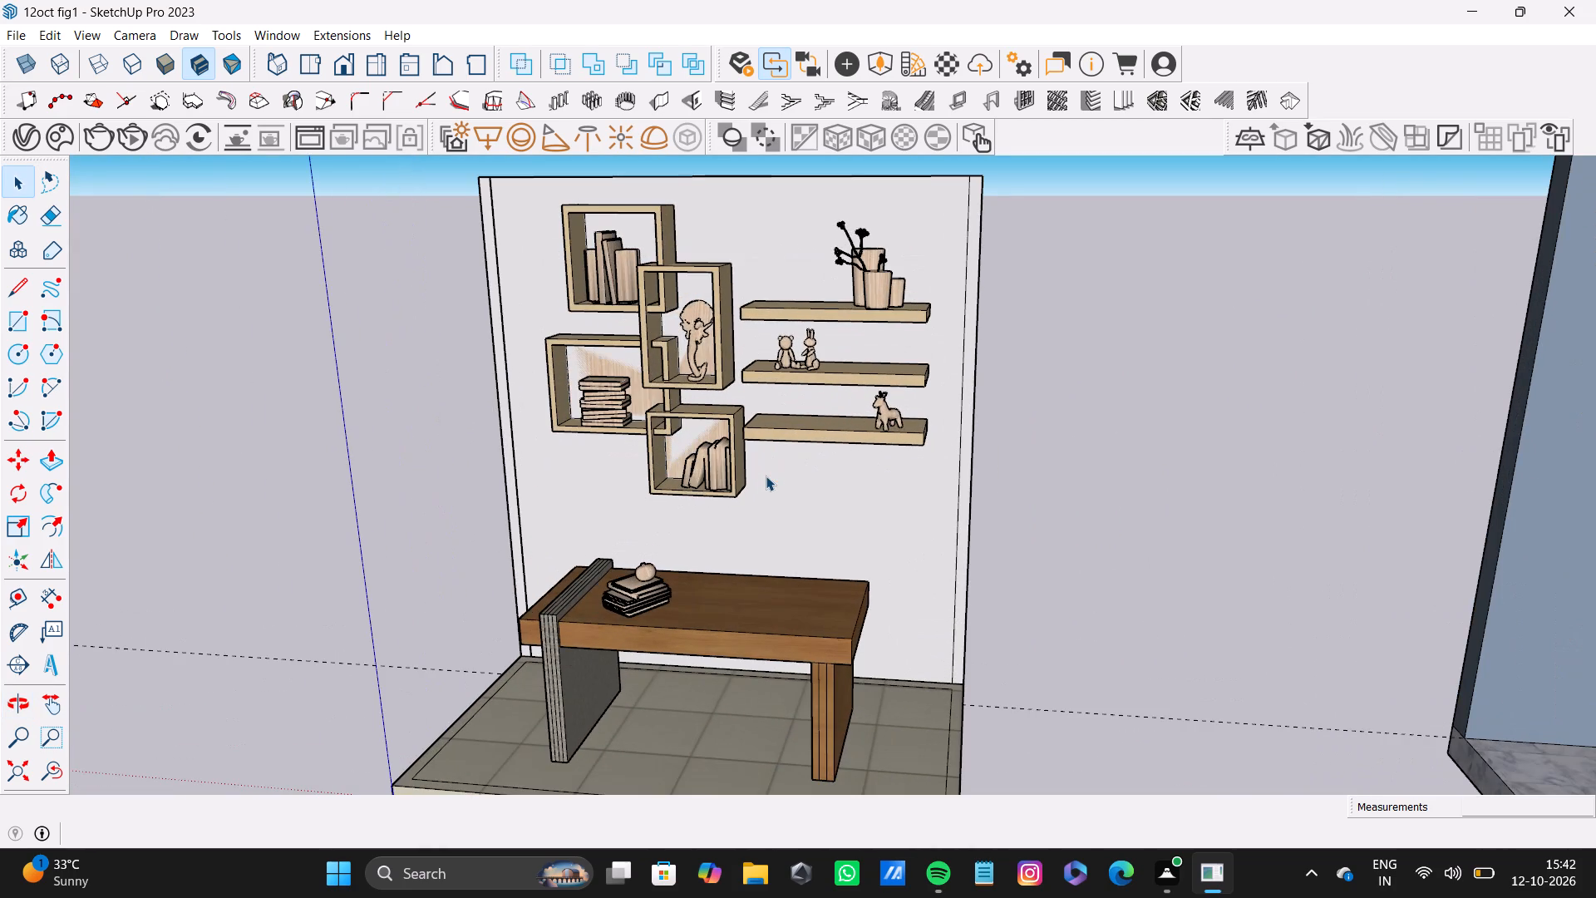
pyautogui.moveTo(764, 477); pyautogui.dragTo(716, 460, button='middle')
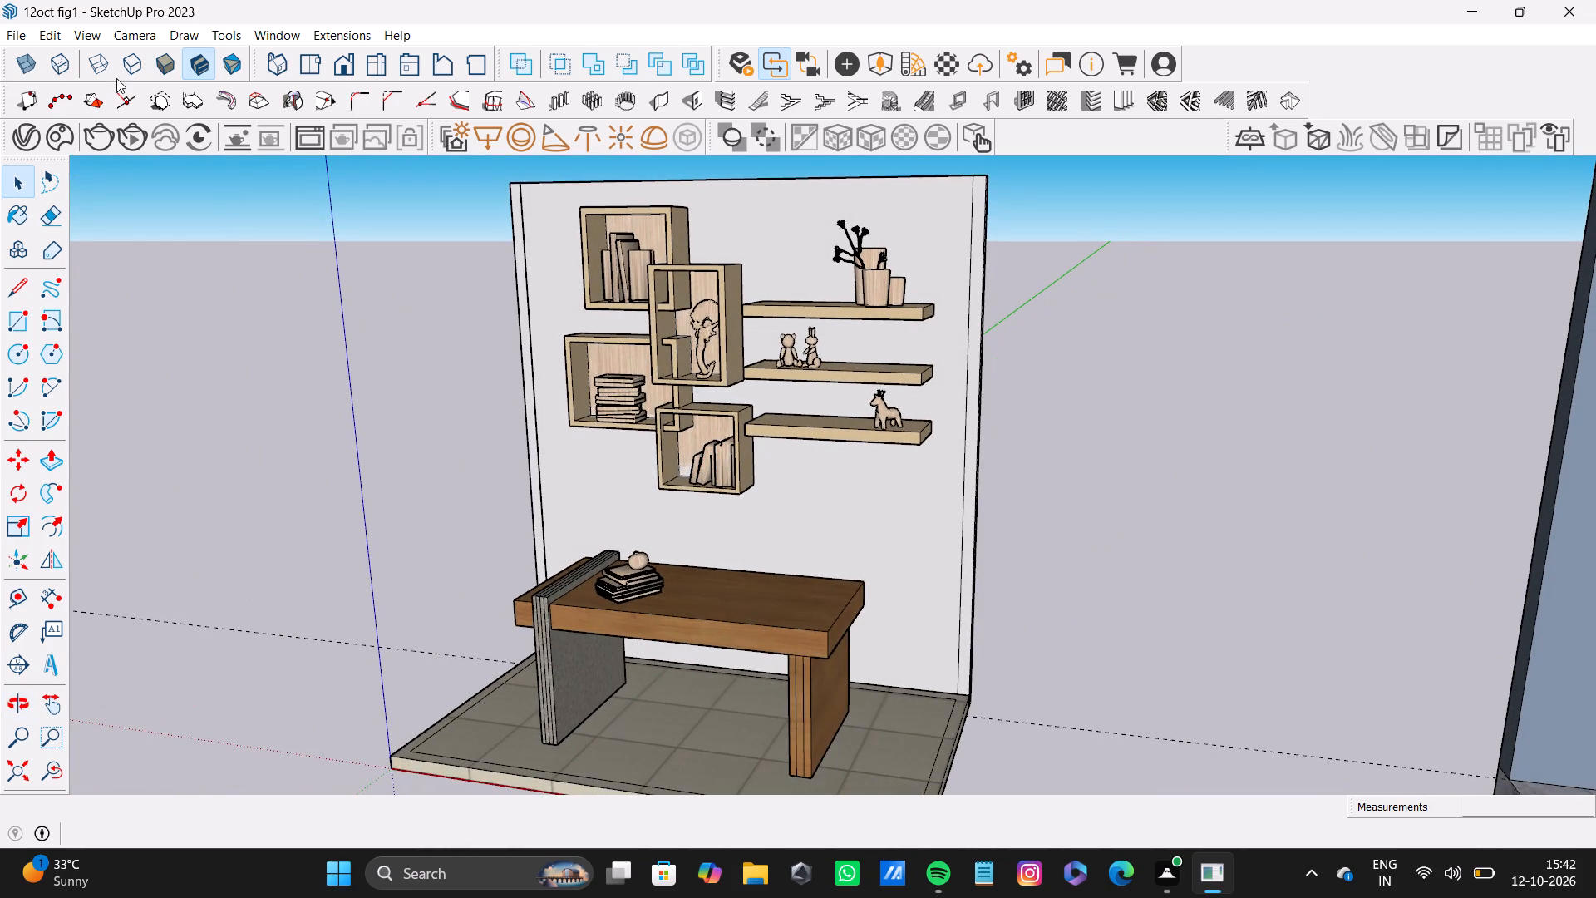
pyautogui.click(144, 133)
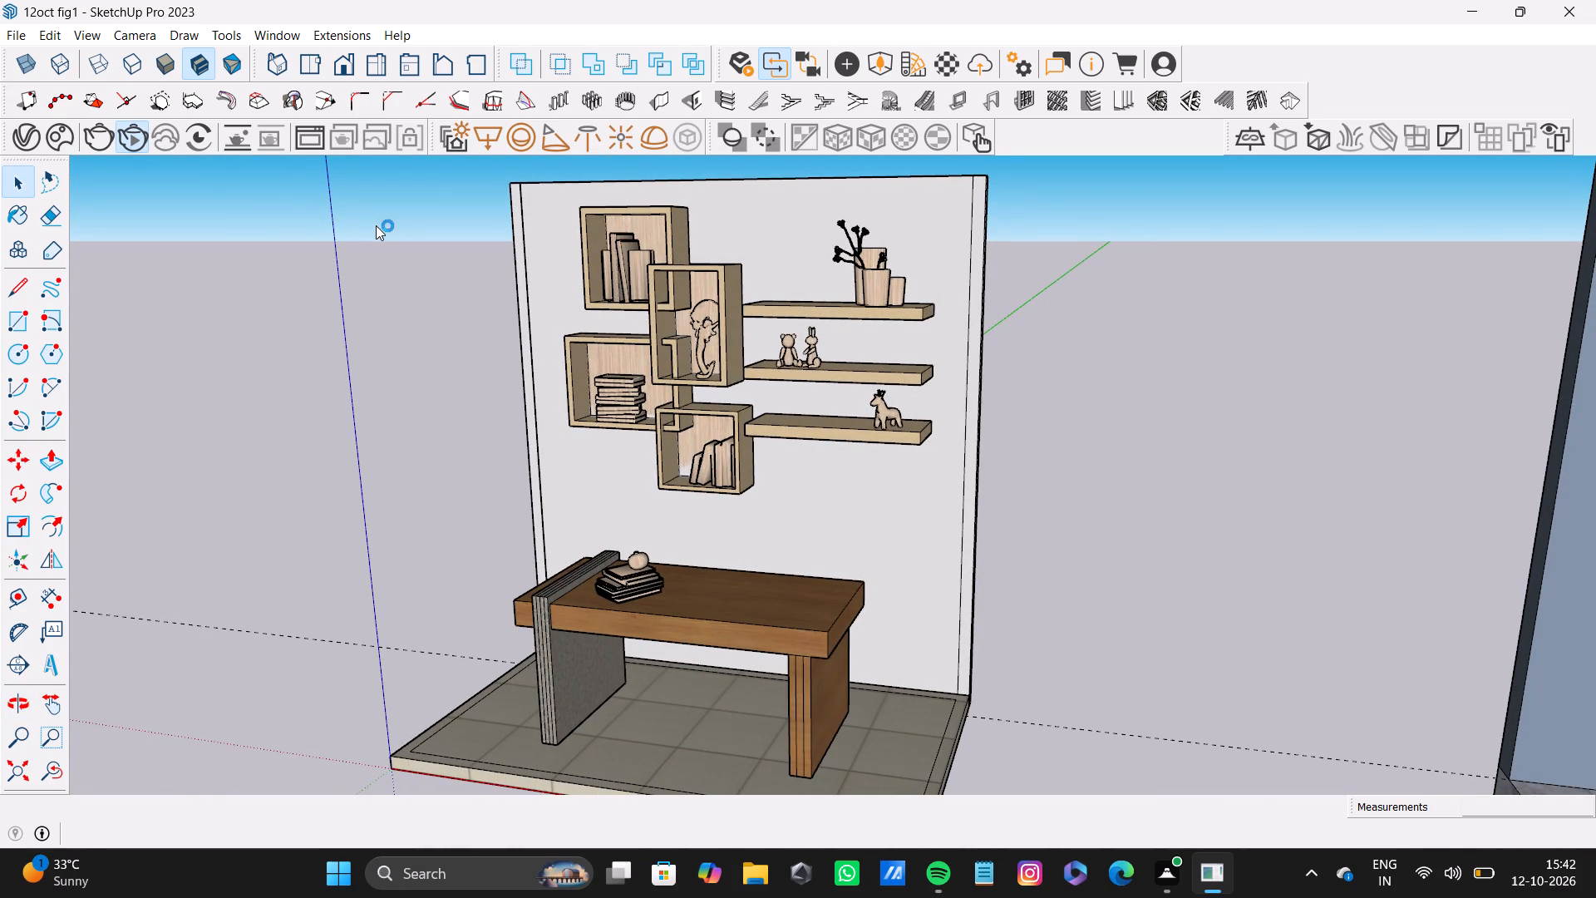
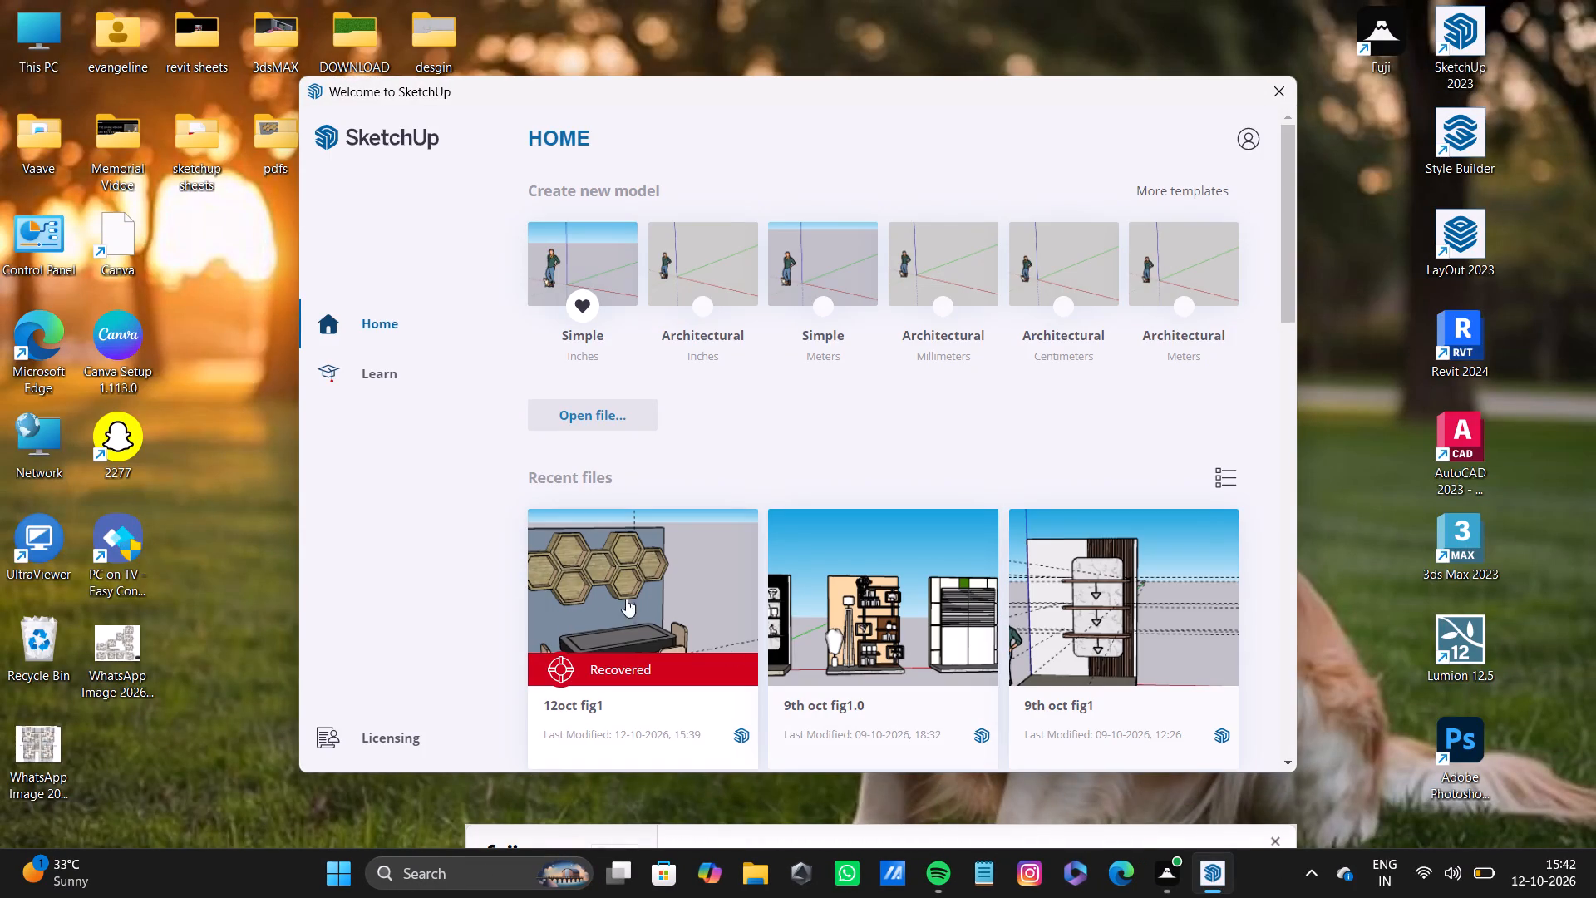
# Open the 12oct fig1 model marked as recovered from the recent files.
pyautogui.click(645, 599)
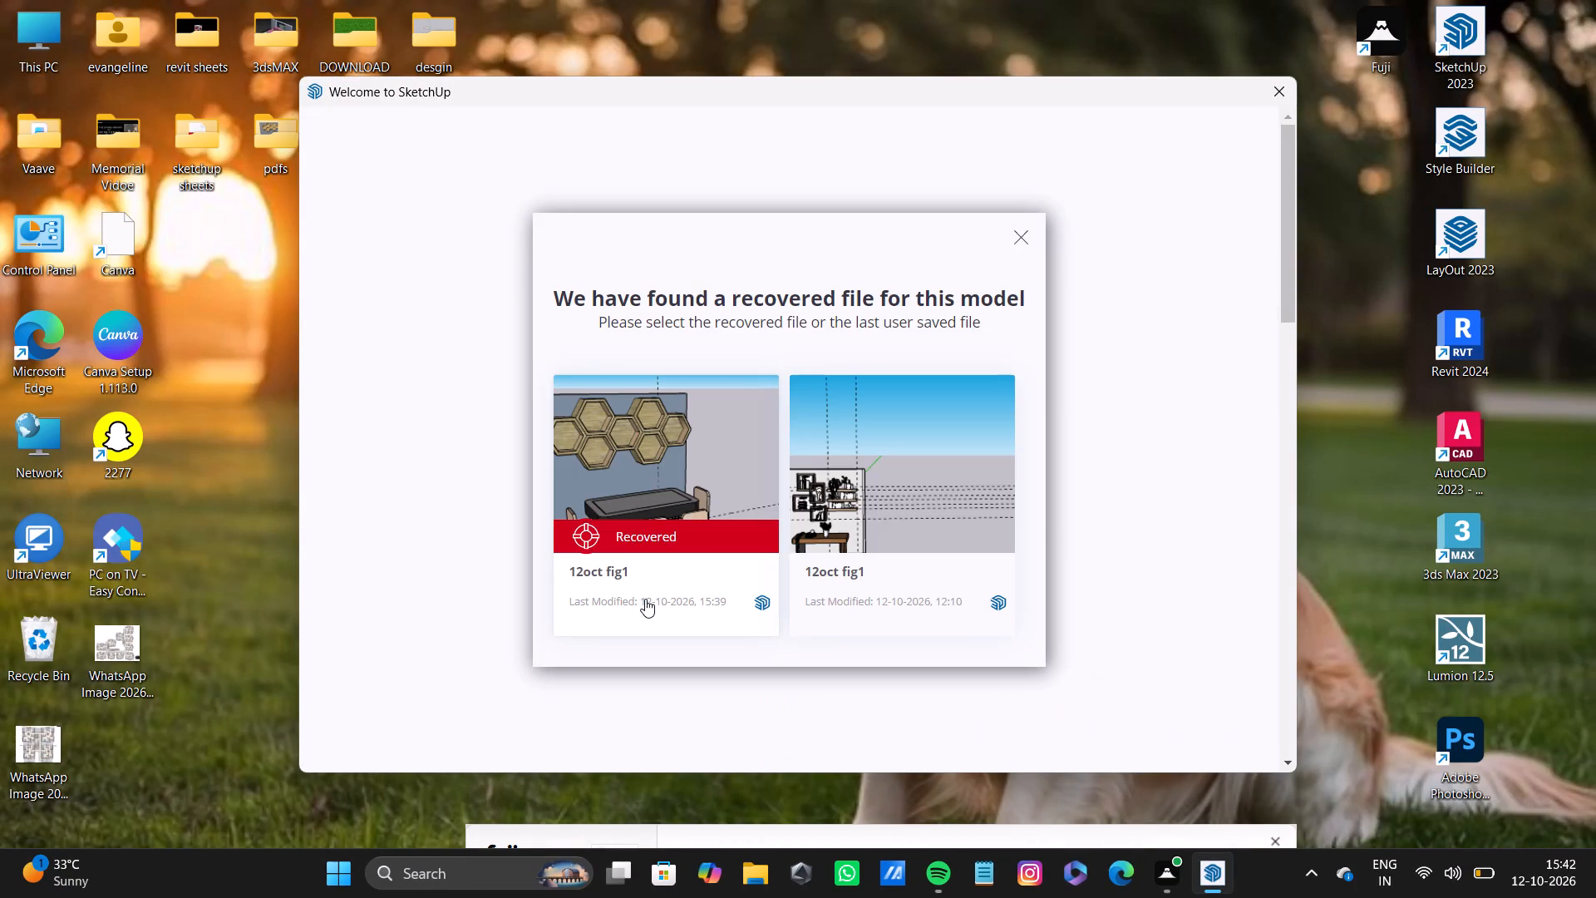
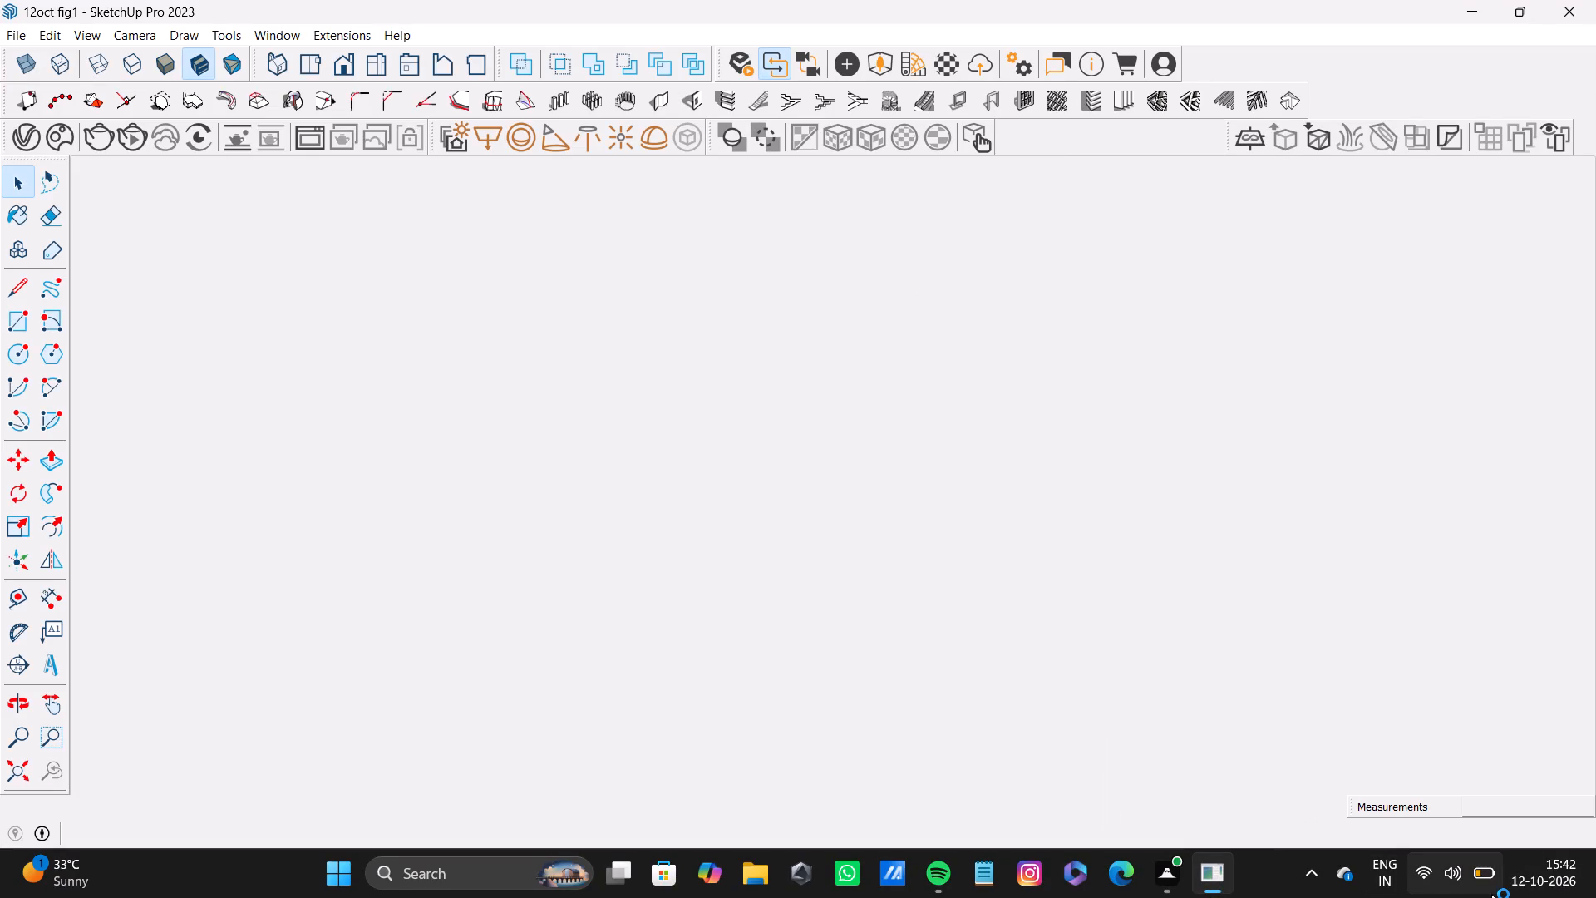
# Dismiss the Enscape welcome window to get back to the desk and wall shelf scene.
pyautogui.scroll(-12, 690, 495)
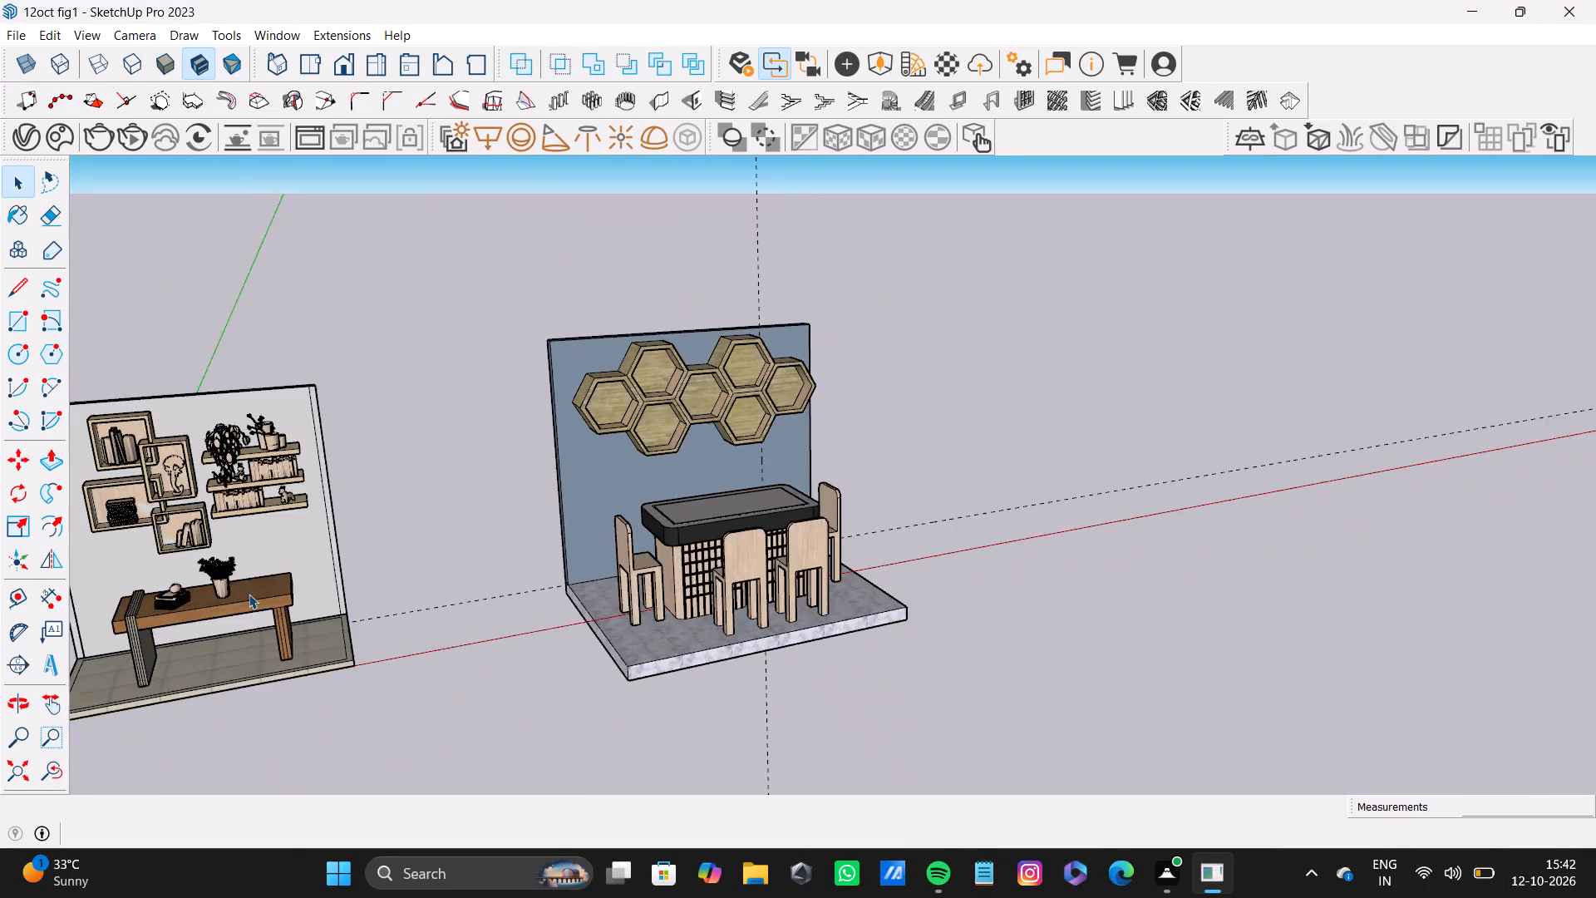
pyautogui.scroll(-2, 249, 594)
pyautogui.scroll(10, 212, 621)
pyautogui.moveTo(458, 613); pyautogui.dragTo(325, 632, button='middle')
pyautogui.scroll(4, 298, 520)
pyautogui.scroll(-3, 306, 441)
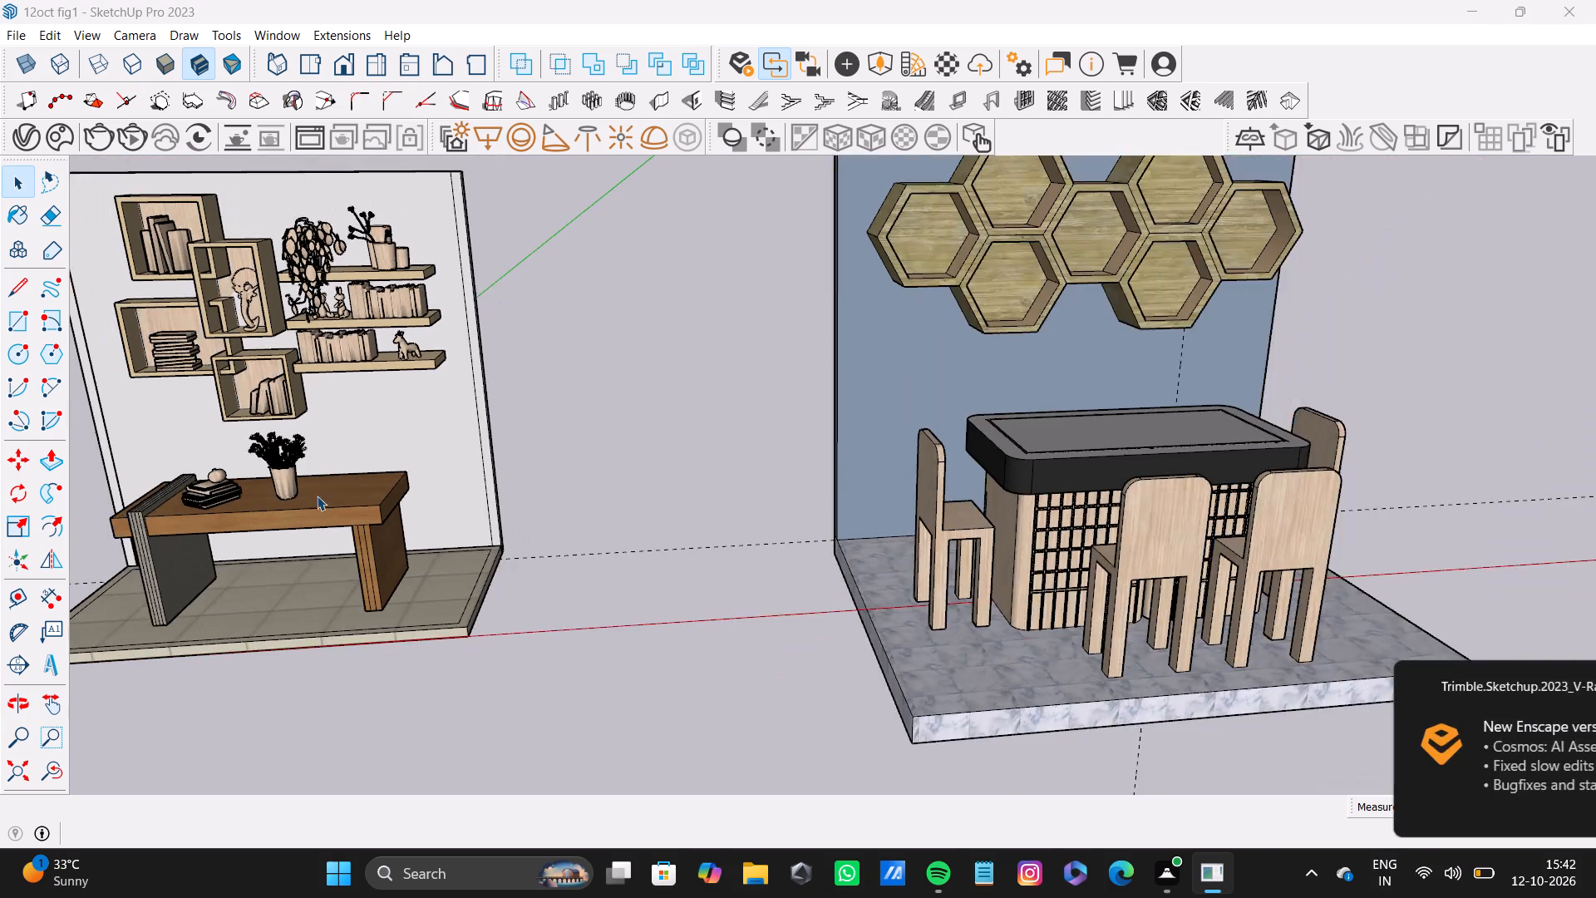
pyautogui.scroll(-5, 309, 466)
pyautogui.keyDown('shift'); pyautogui.moveTo(331, 519); pyautogui.dragTo(774, 542, button='middle'); pyautogui.keyUp('shift')
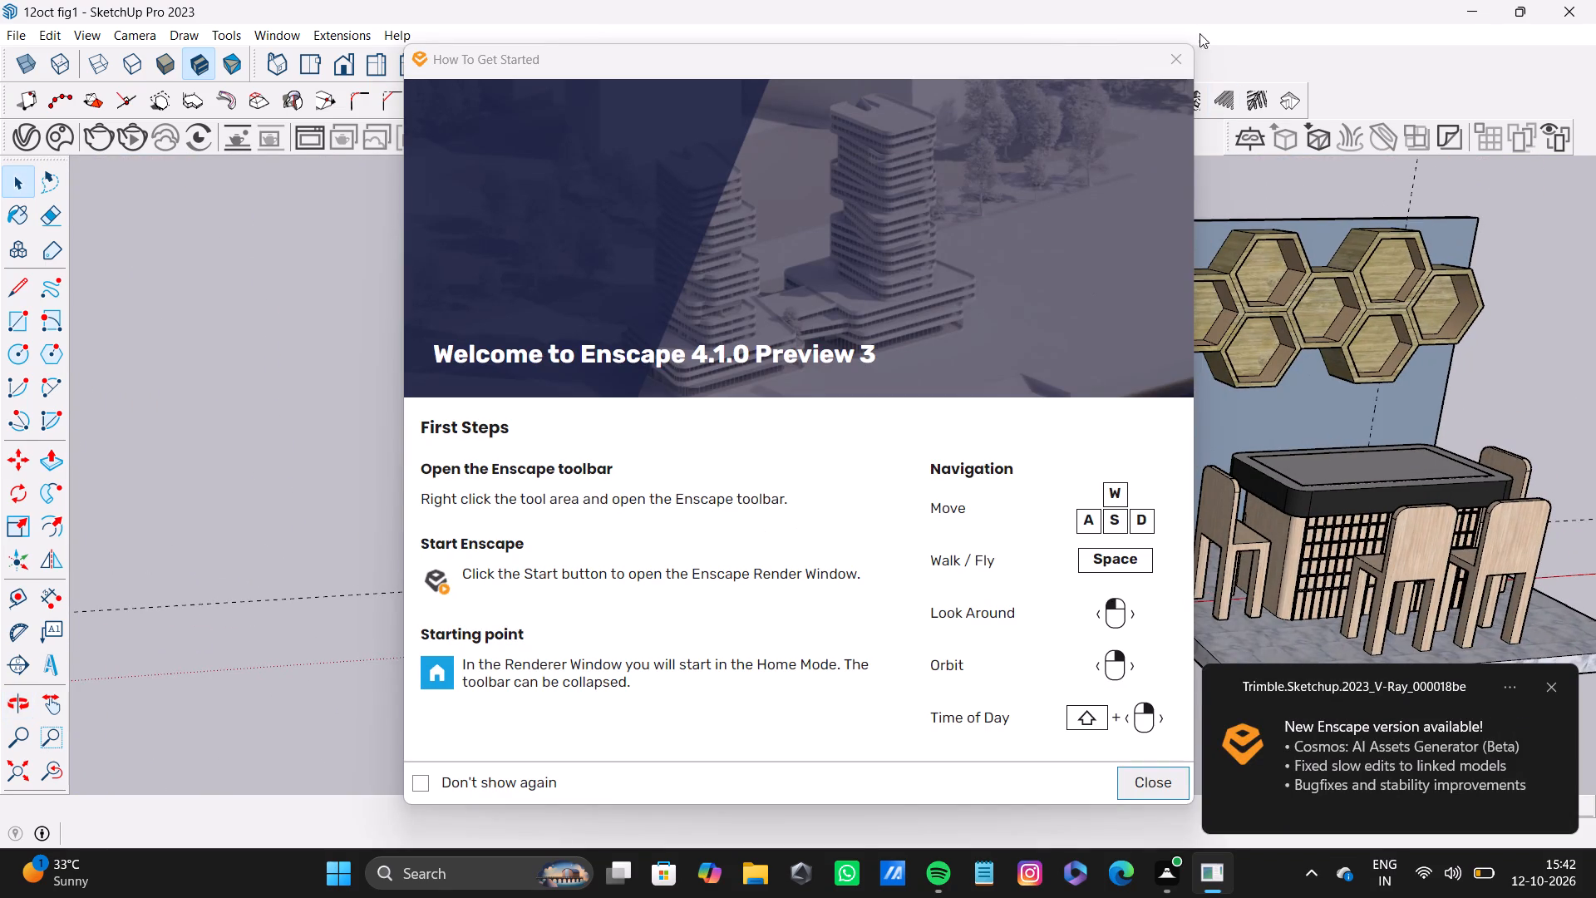
pyautogui.click(1176, 53)
# Delete the stack of books with its round ornament and the flower vase from the wooden desk top.
pyautogui.scroll(-3, 731, 598)
pyautogui.keyDown('shift'); pyautogui.moveTo(760, 581); pyautogui.dragTo(698, 611, button='middle'); pyautogui.keyUp('shift')
pyautogui.scroll(8, 752, 516)
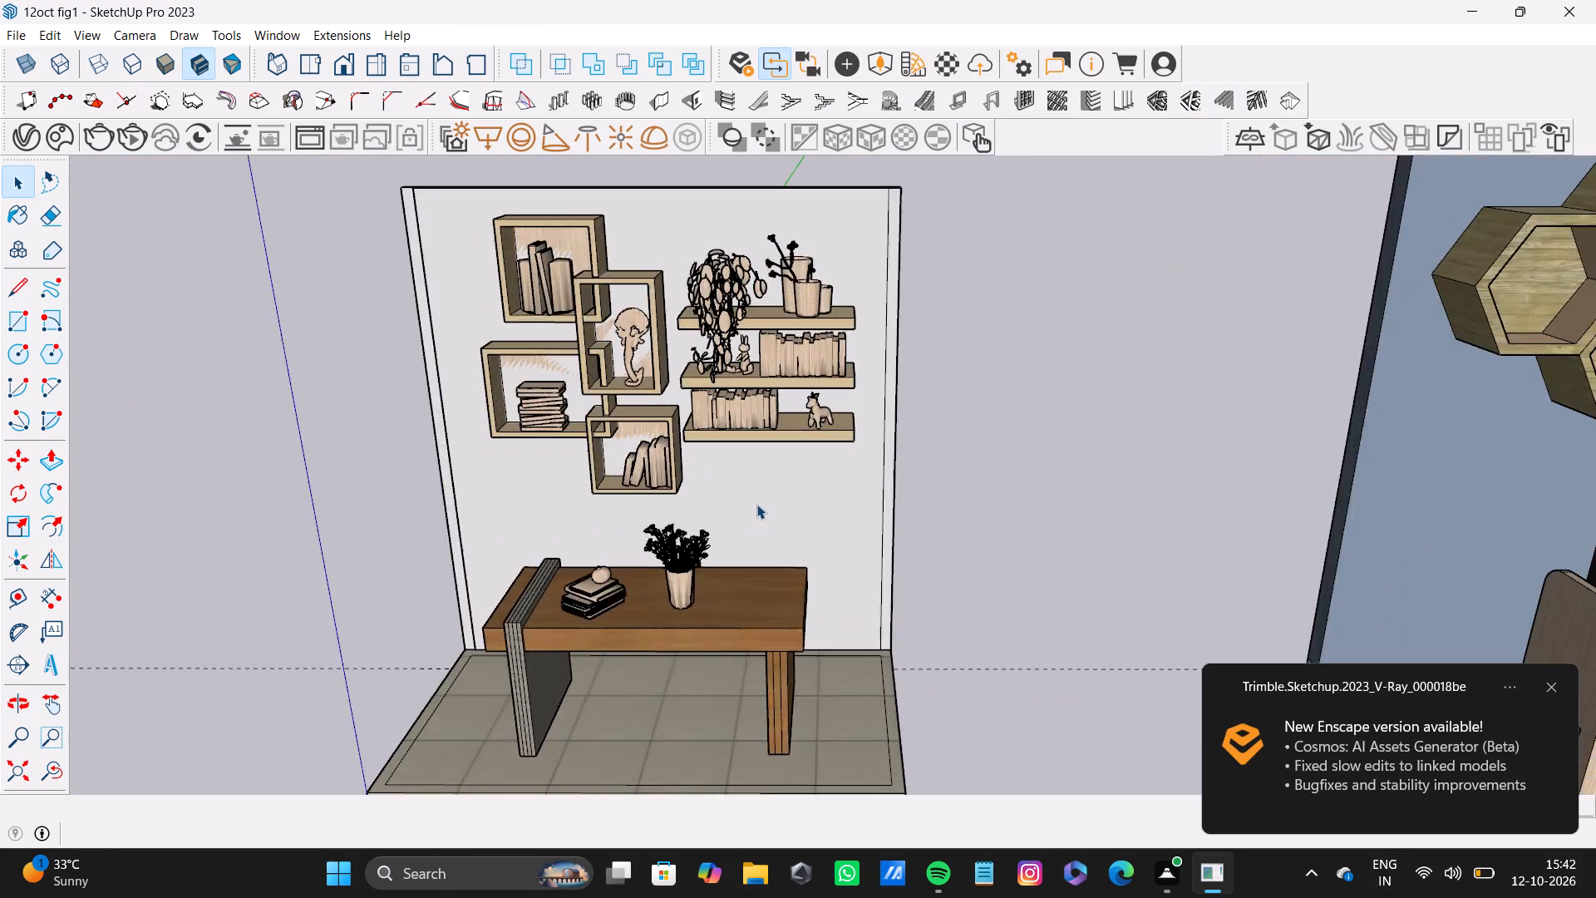
pyautogui.scroll(5, 756, 504)
pyautogui.moveTo(756, 518); pyautogui.dragTo(718, 447, button='middle')
pyautogui.scroll(3, 431, 563)
pyautogui.click(387, 661)
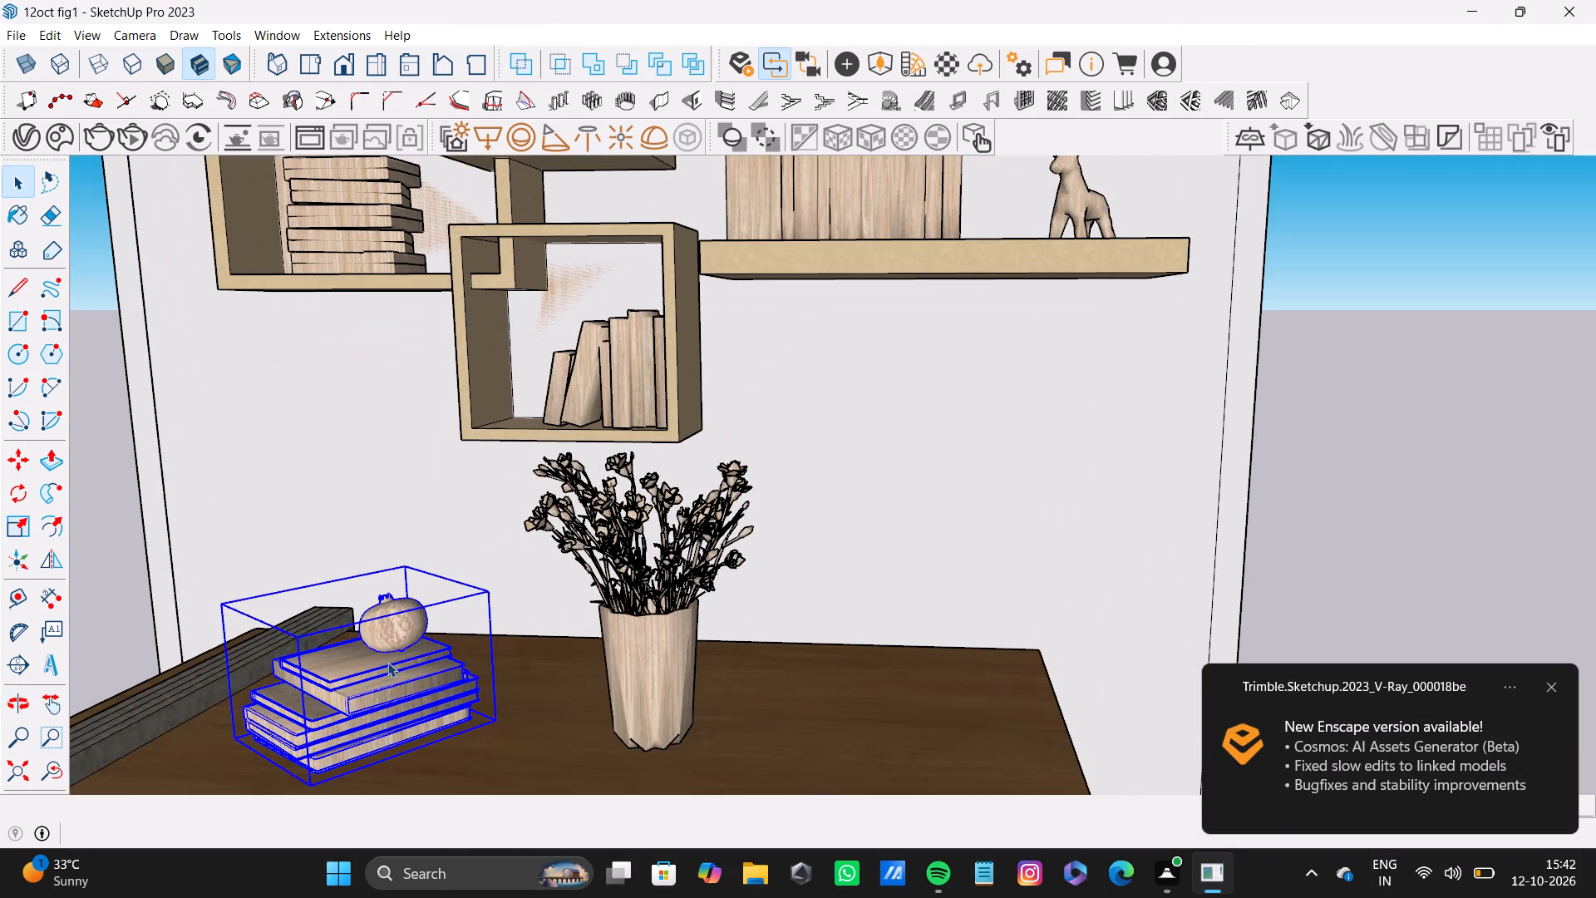
pyautogui.press('Delete')
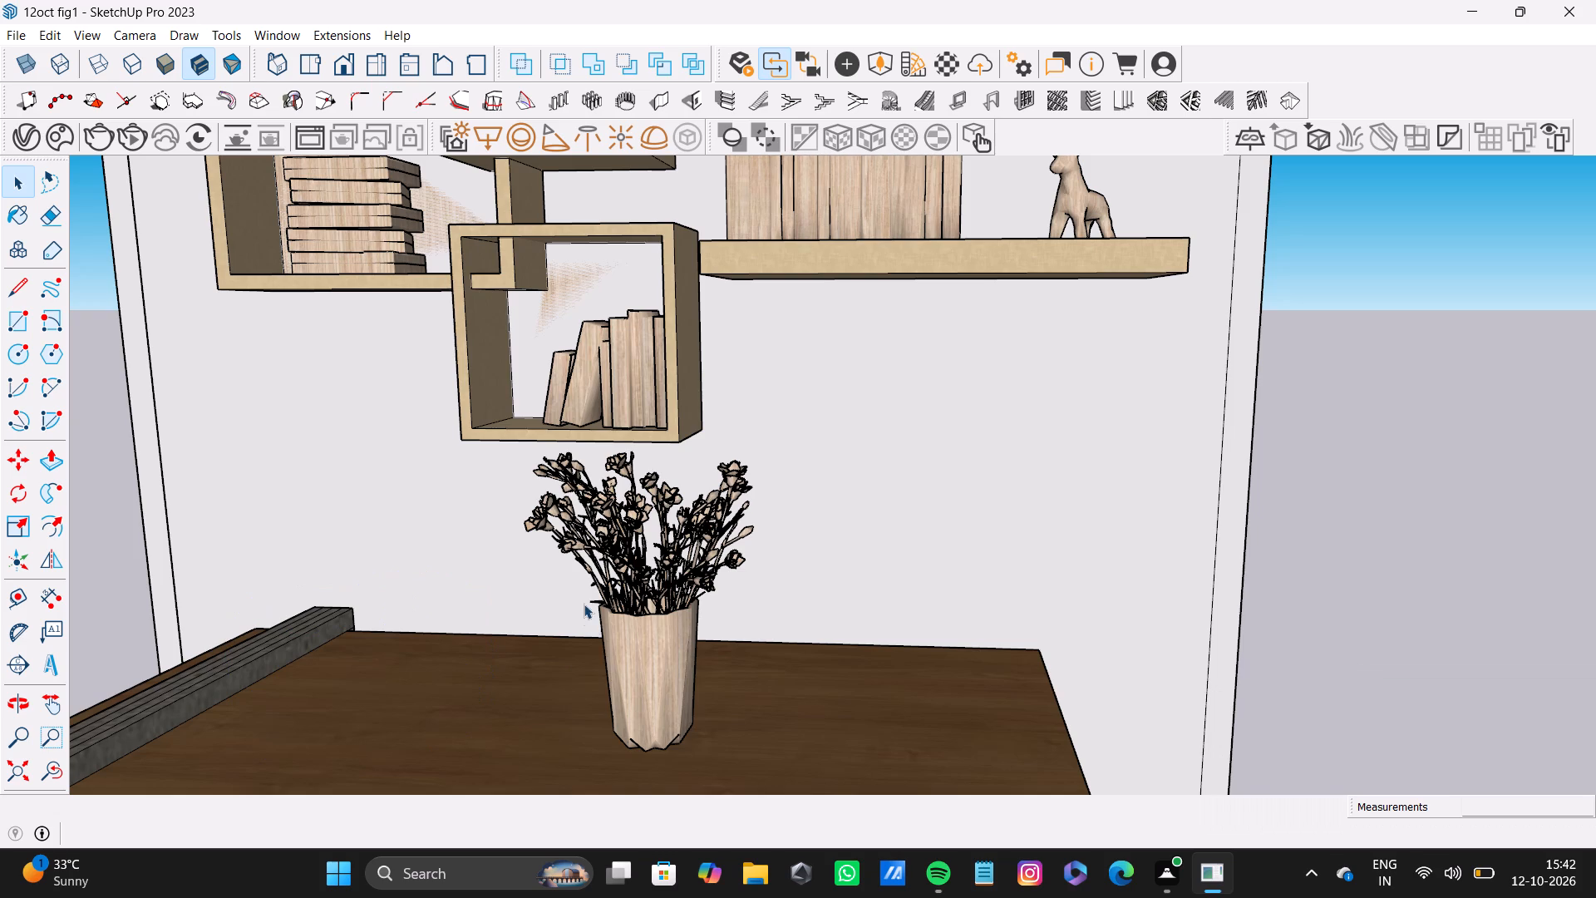
pyautogui.click(620, 670)
pyautogui.press('Delete')
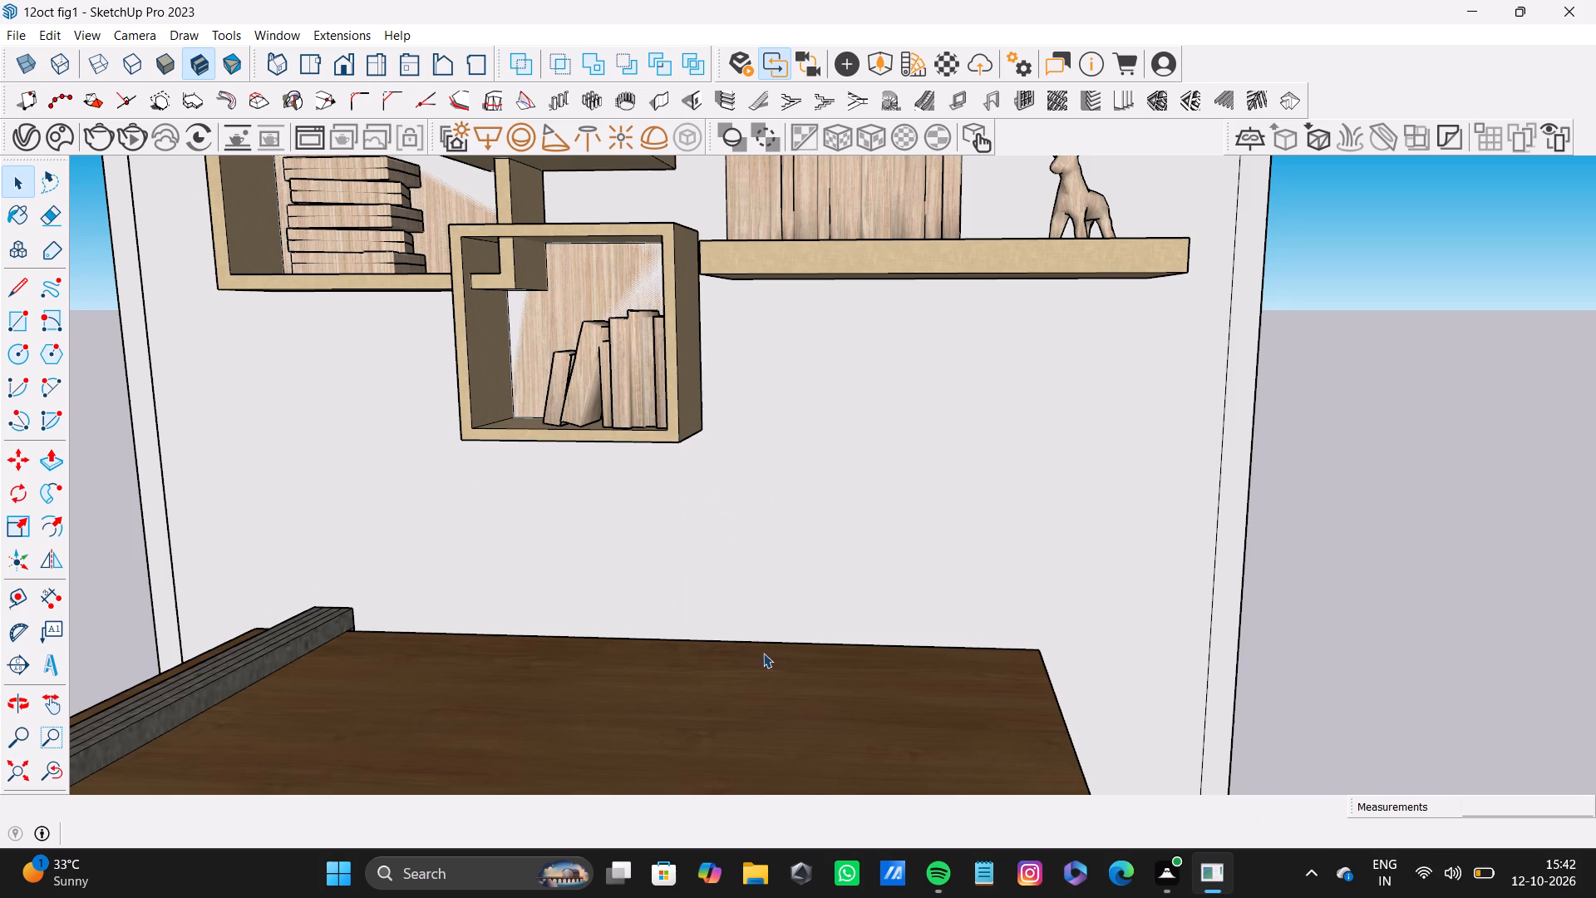
# Delete the rows of books from the middle and lower floating wall shelves above the desk.
pyautogui.scroll(-8, 634, 463)
pyautogui.moveTo(646, 470); pyautogui.dragTo(610, 683, button='middle')
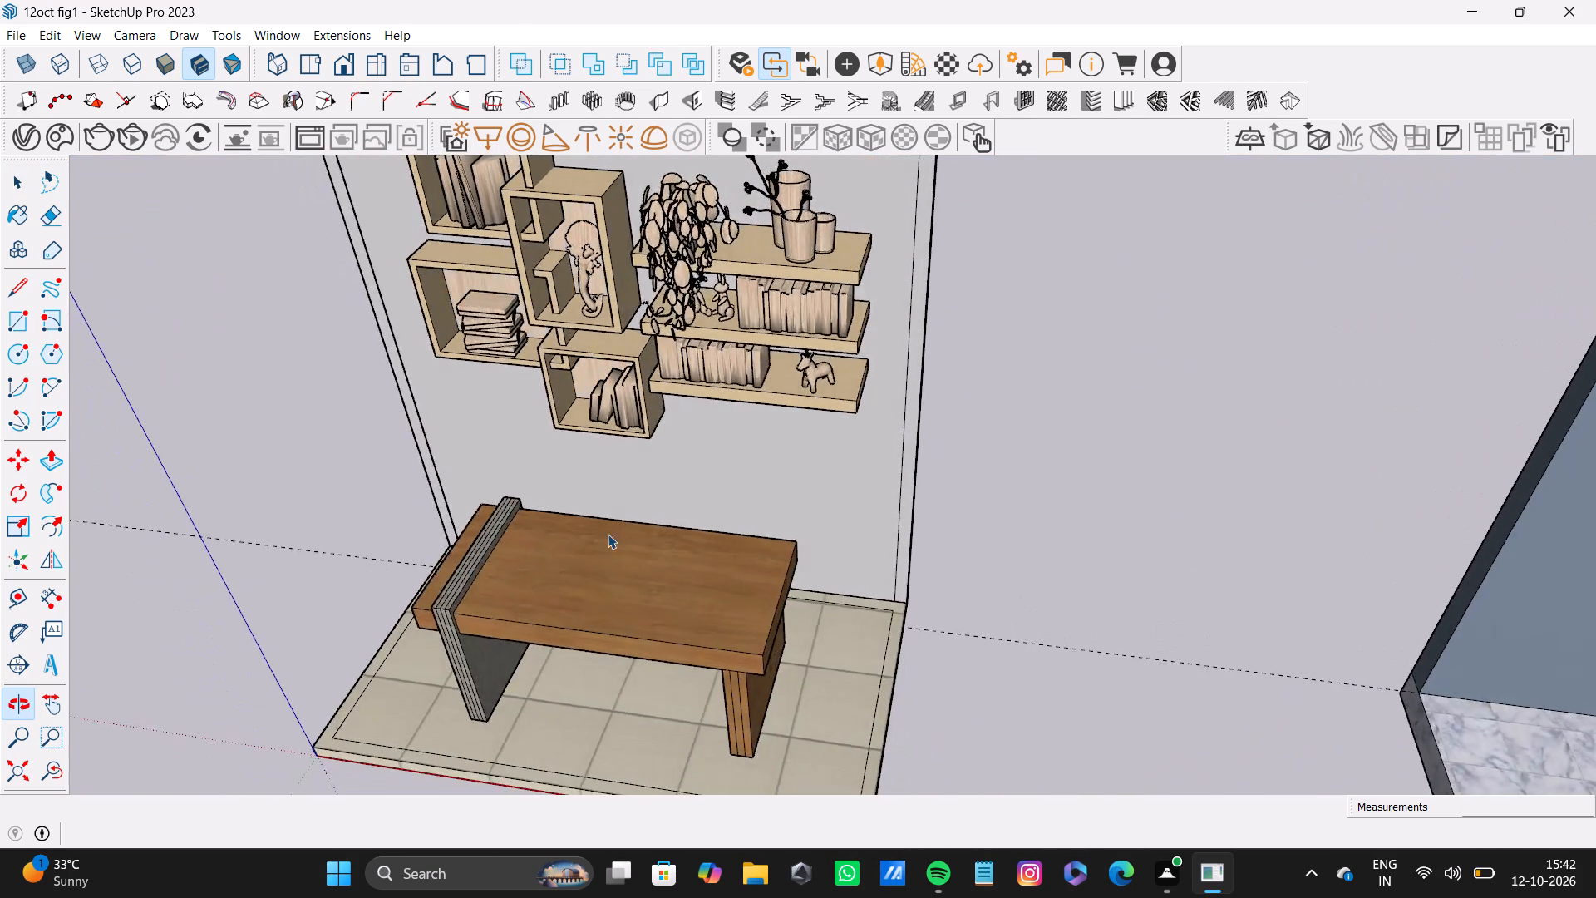
pyautogui.scroll(4, 614, 491)
pyautogui.scroll(-5, 766, 346)
pyautogui.moveTo(774, 349); pyautogui.dragTo(727, 181, button='middle')
pyautogui.scroll(2, 821, 262)
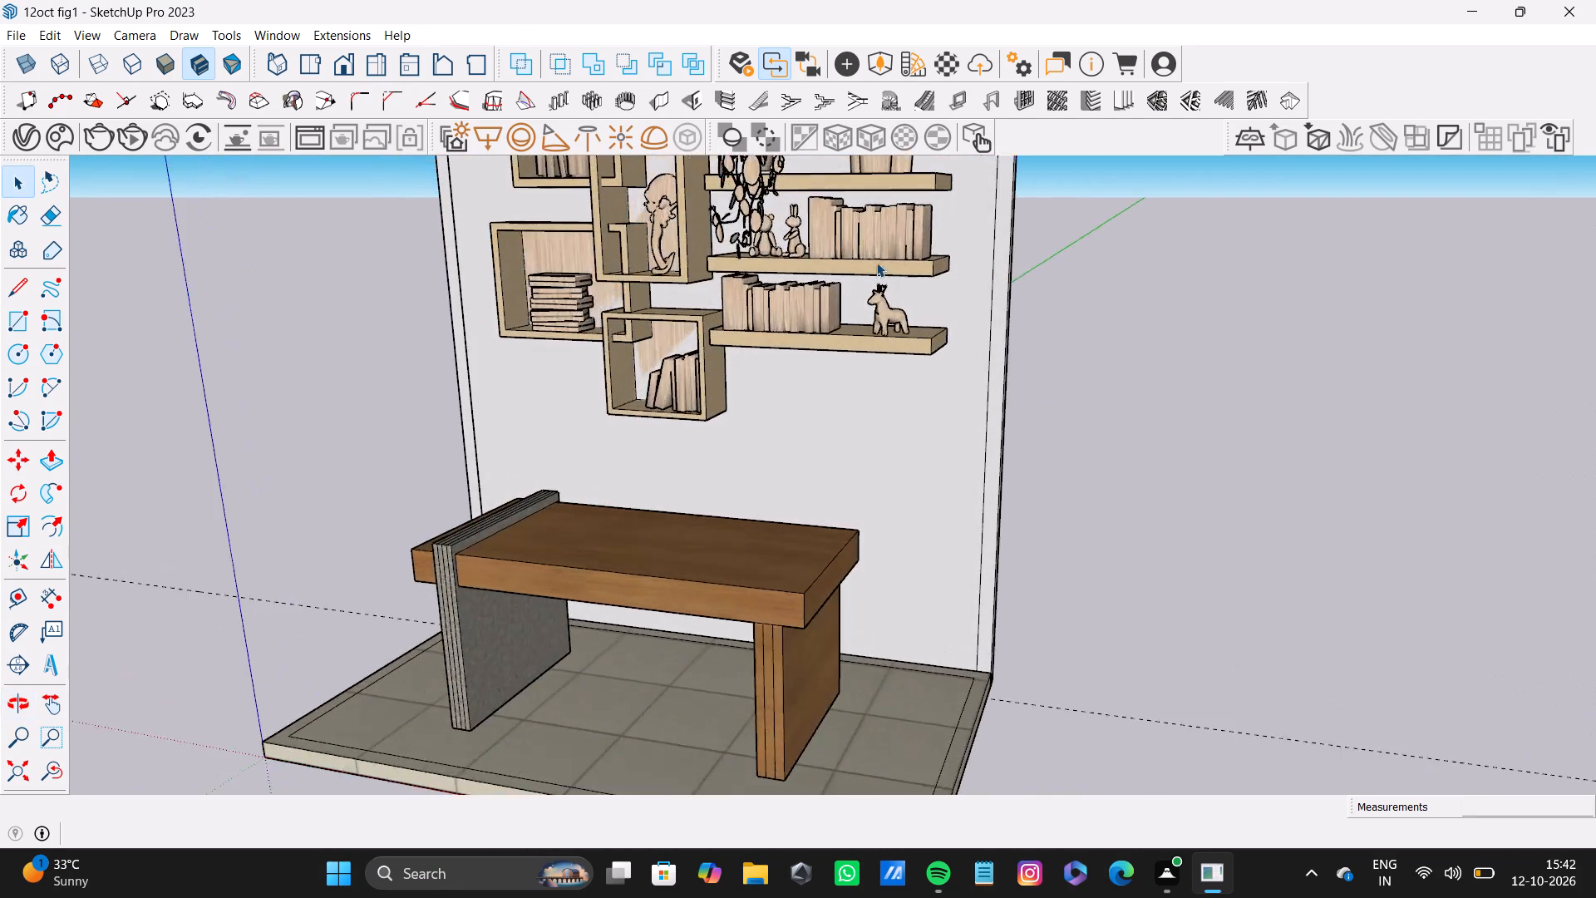
pyautogui.scroll(4, 876, 262)
pyautogui.click(936, 229)
pyautogui.press('Delete')
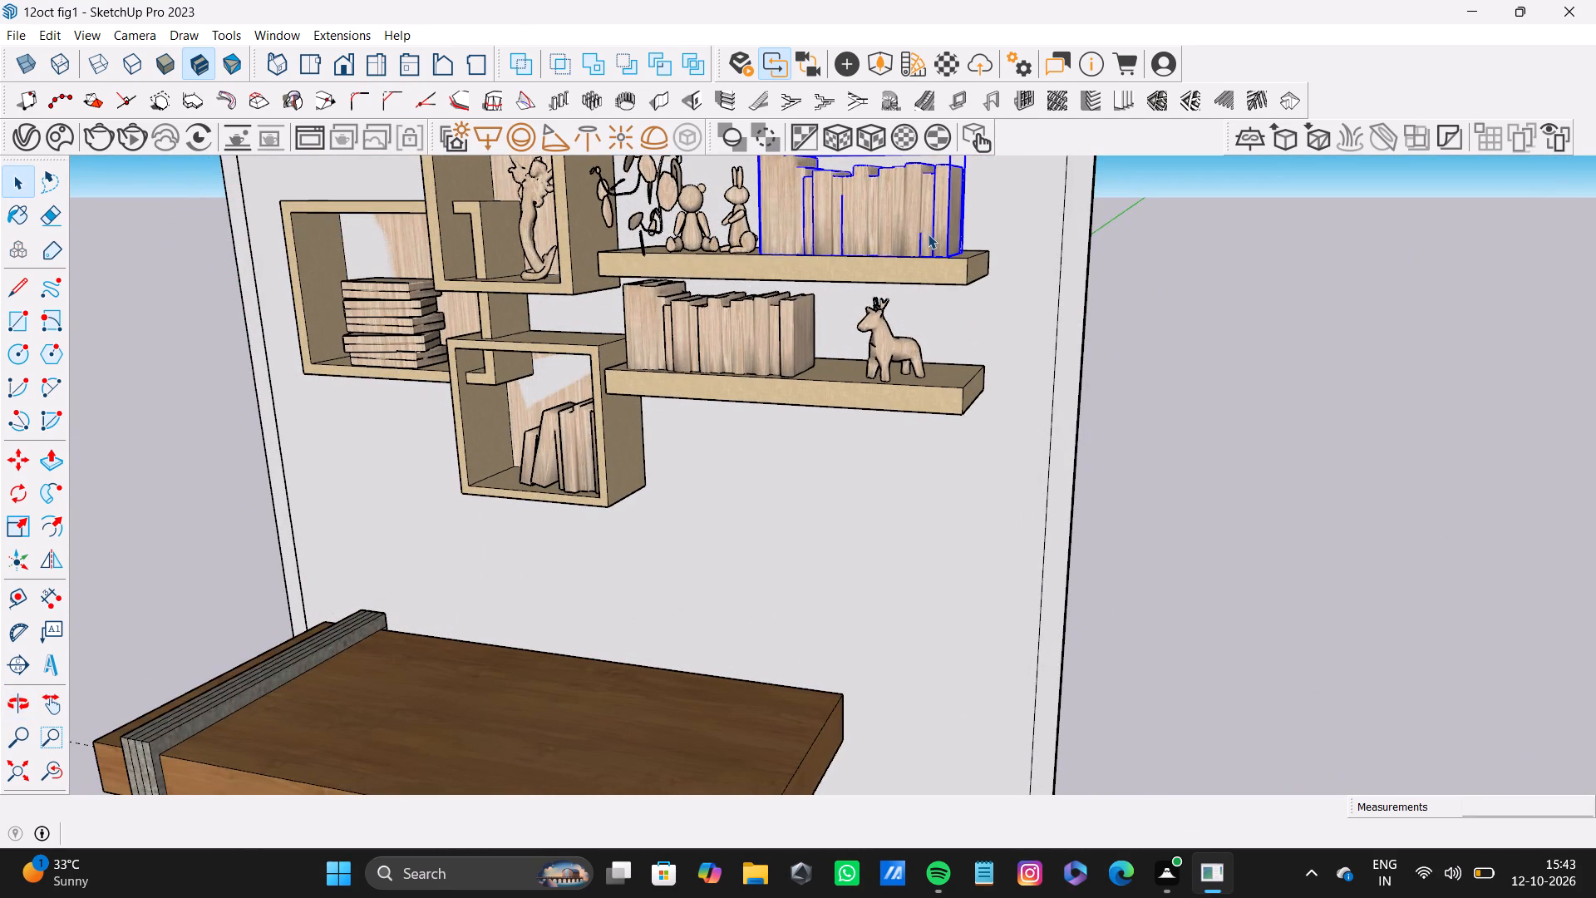
pyautogui.click(771, 332)
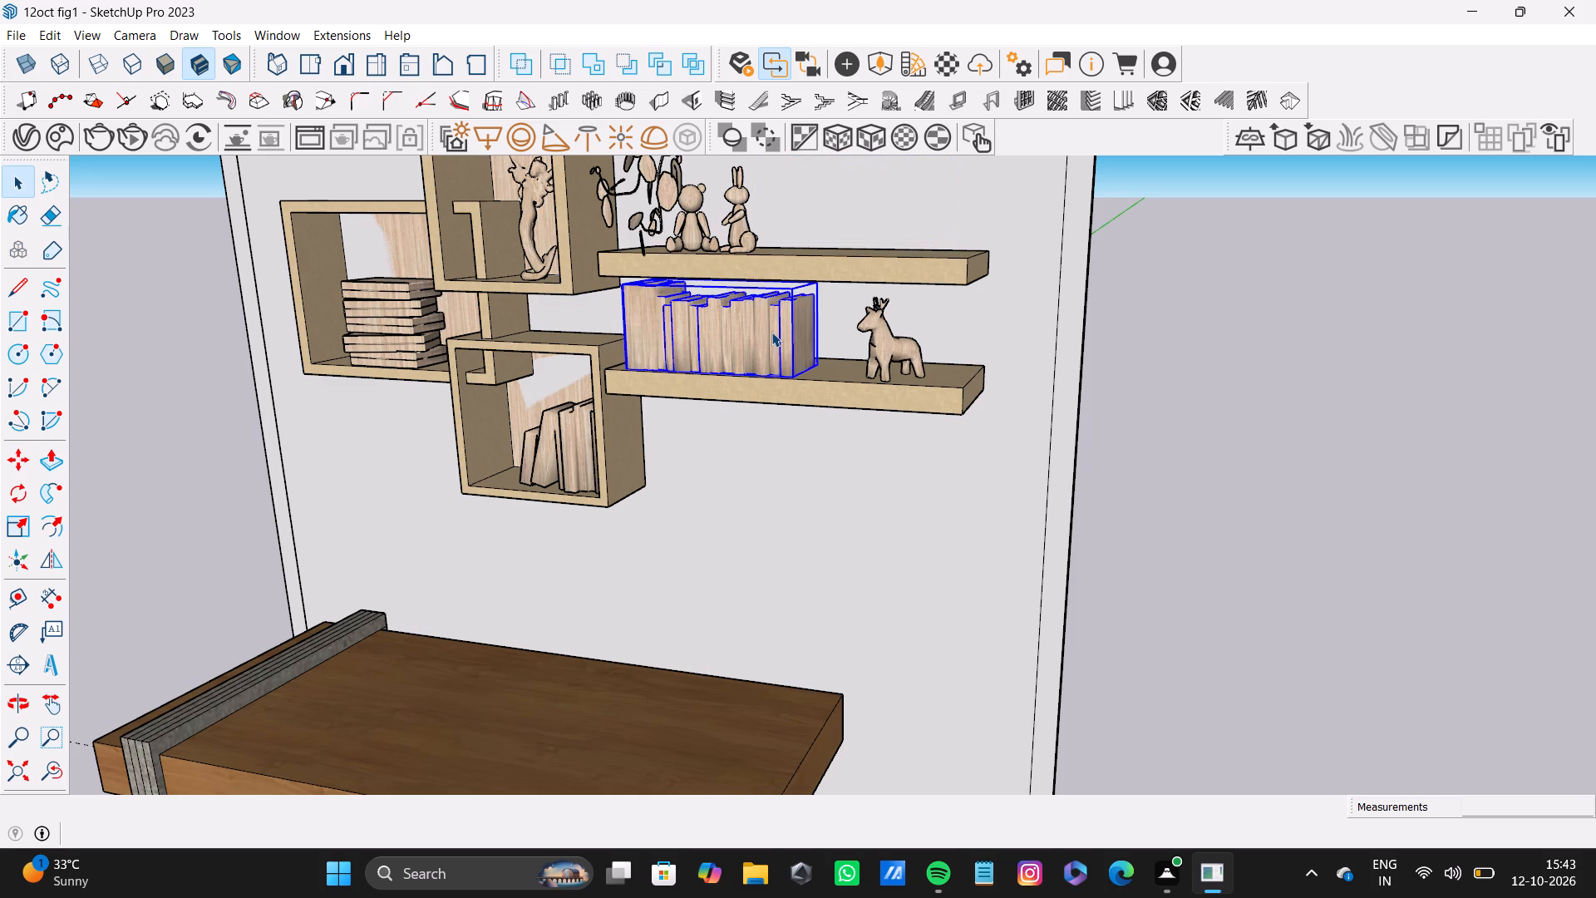
pyautogui.press('Delete')
# Delete the group of vases with branches from the top floating shelf.
pyautogui.scroll(-9, 786, 319)
pyautogui.moveTo(677, 363); pyautogui.dragTo(836, 355, button='middle')
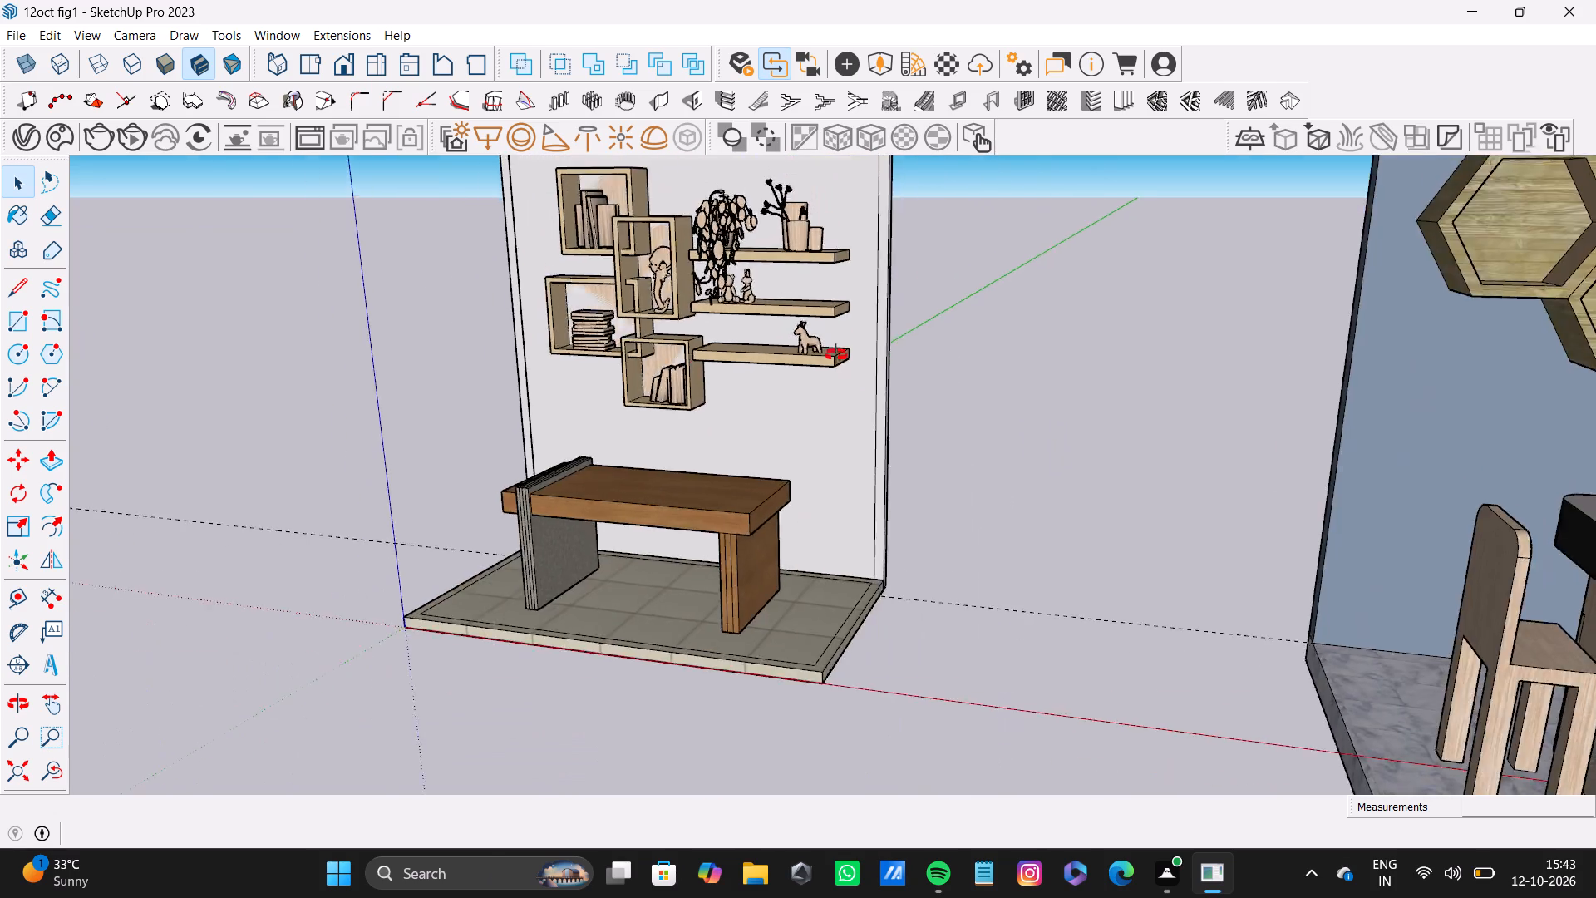
pyautogui.moveTo(836, 355); pyautogui.dragTo(863, 364, button='middle')
pyautogui.scroll(3, 528, 254)
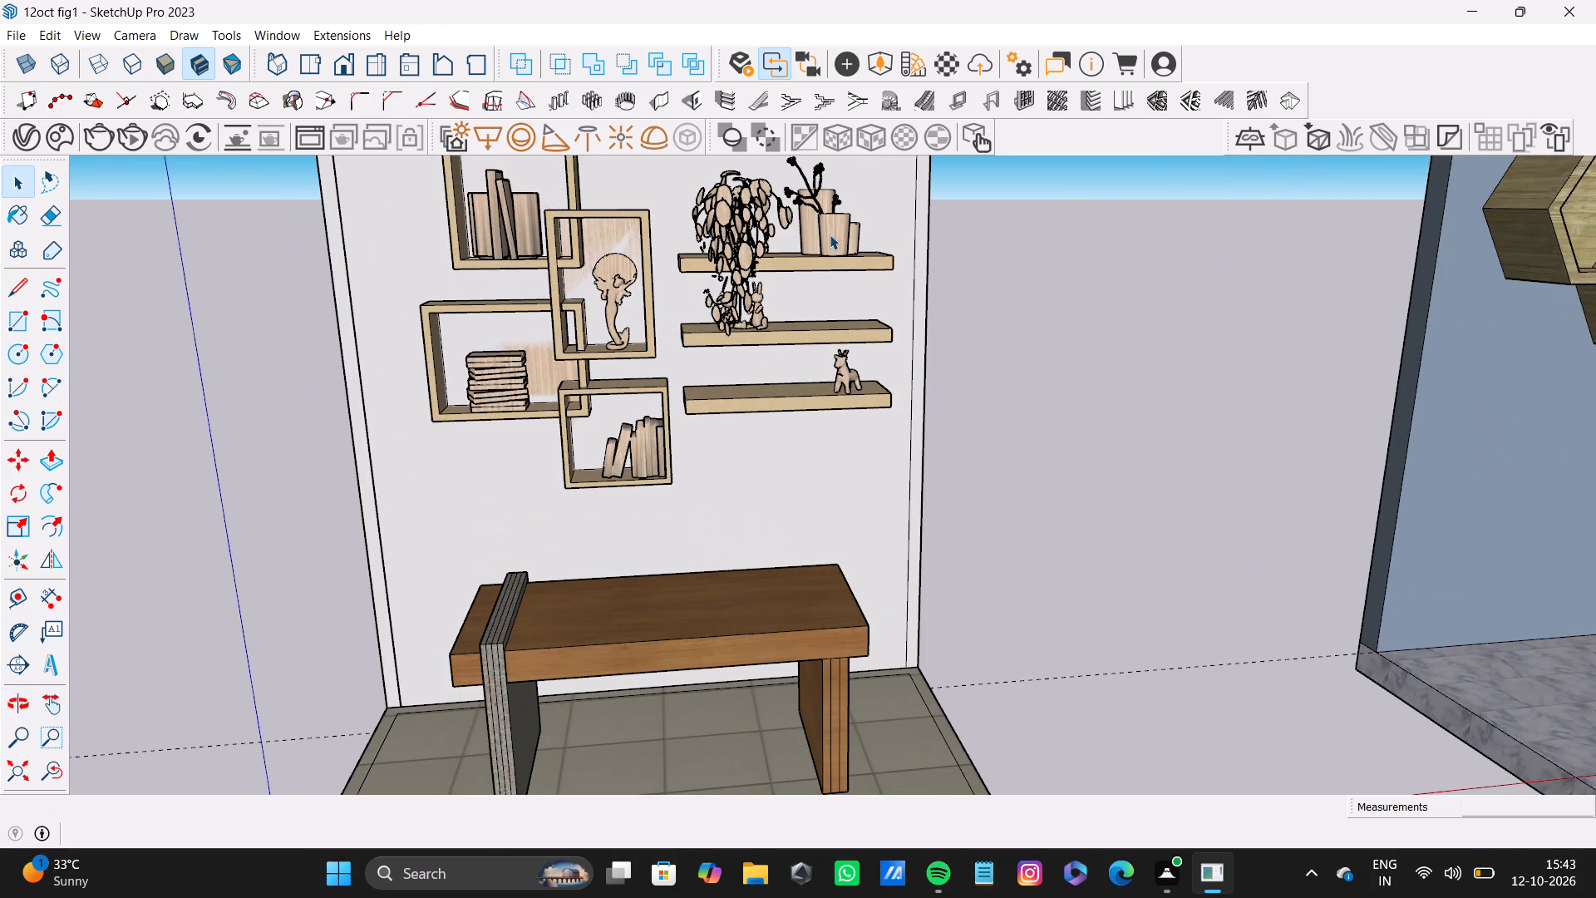
pyautogui.click(830, 234)
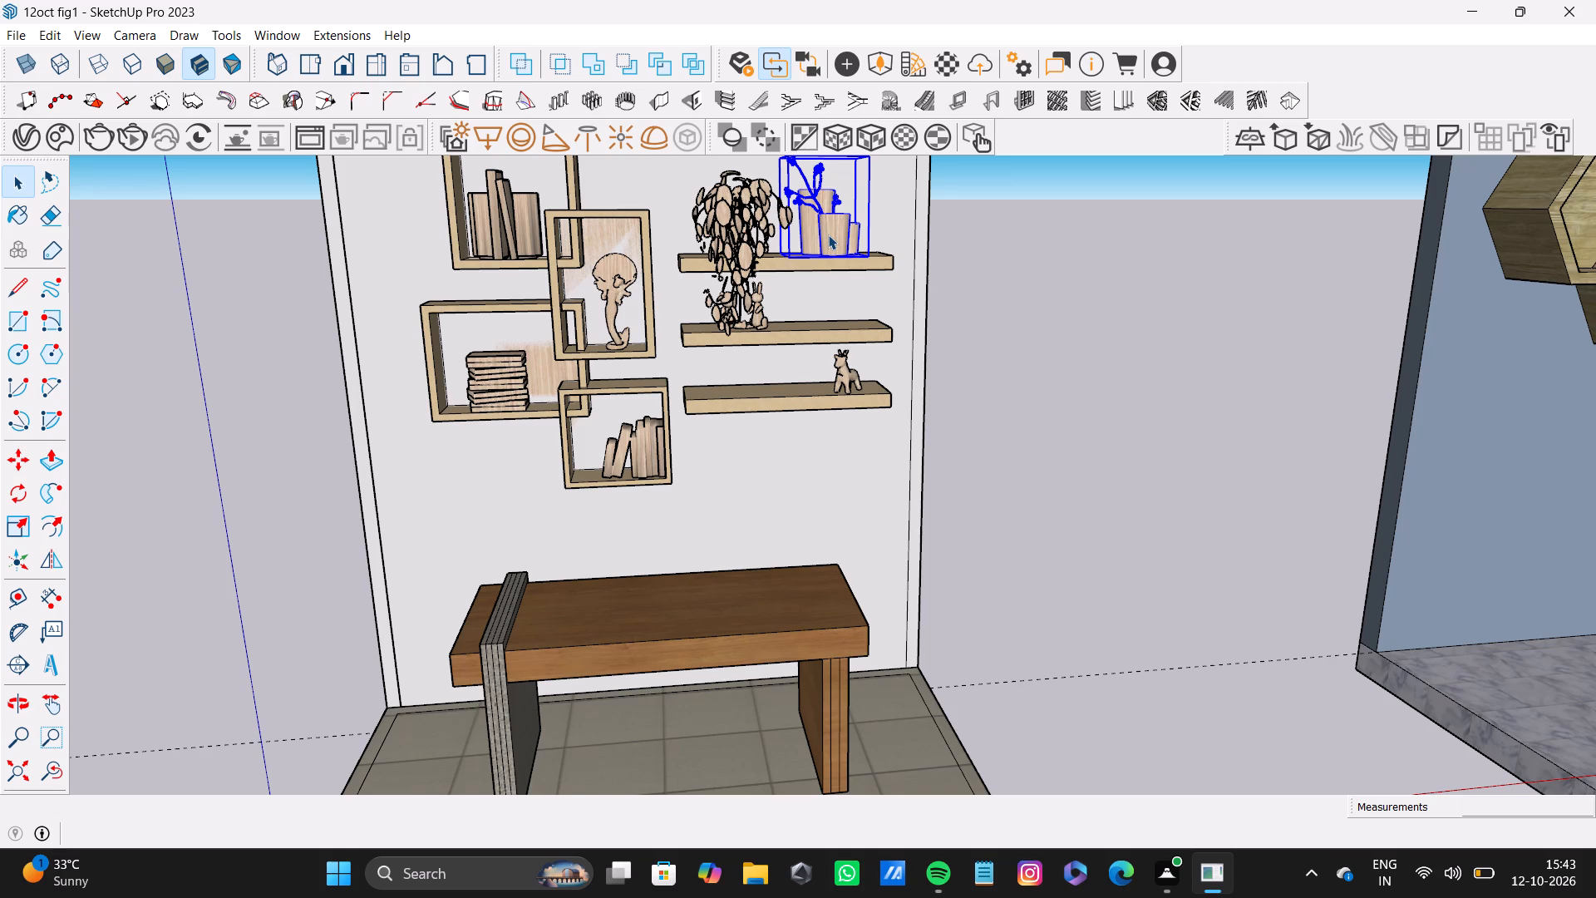
pyautogui.press('Delete')
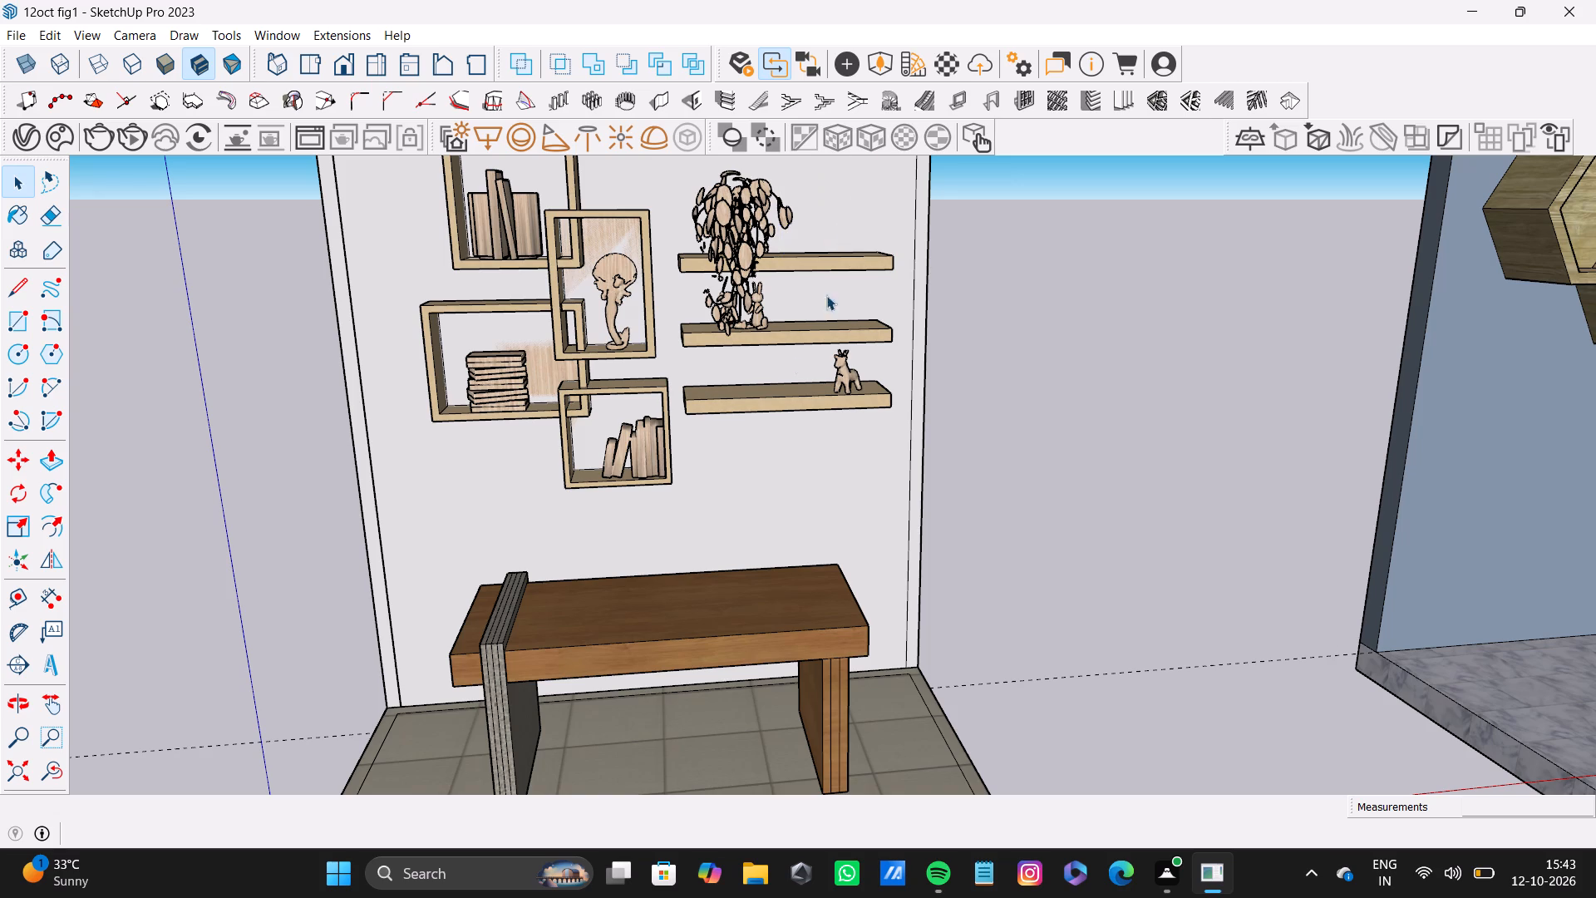
# Frame the whole desk and wall shelf set from a low front angle and start a V-Ray interactive render.
pyautogui.scroll(-9, 636, 345)
pyautogui.keyDown('shift'); pyautogui.moveTo(418, 471); pyautogui.dragTo(782, 471, button='middle'); pyautogui.keyUp('shift')
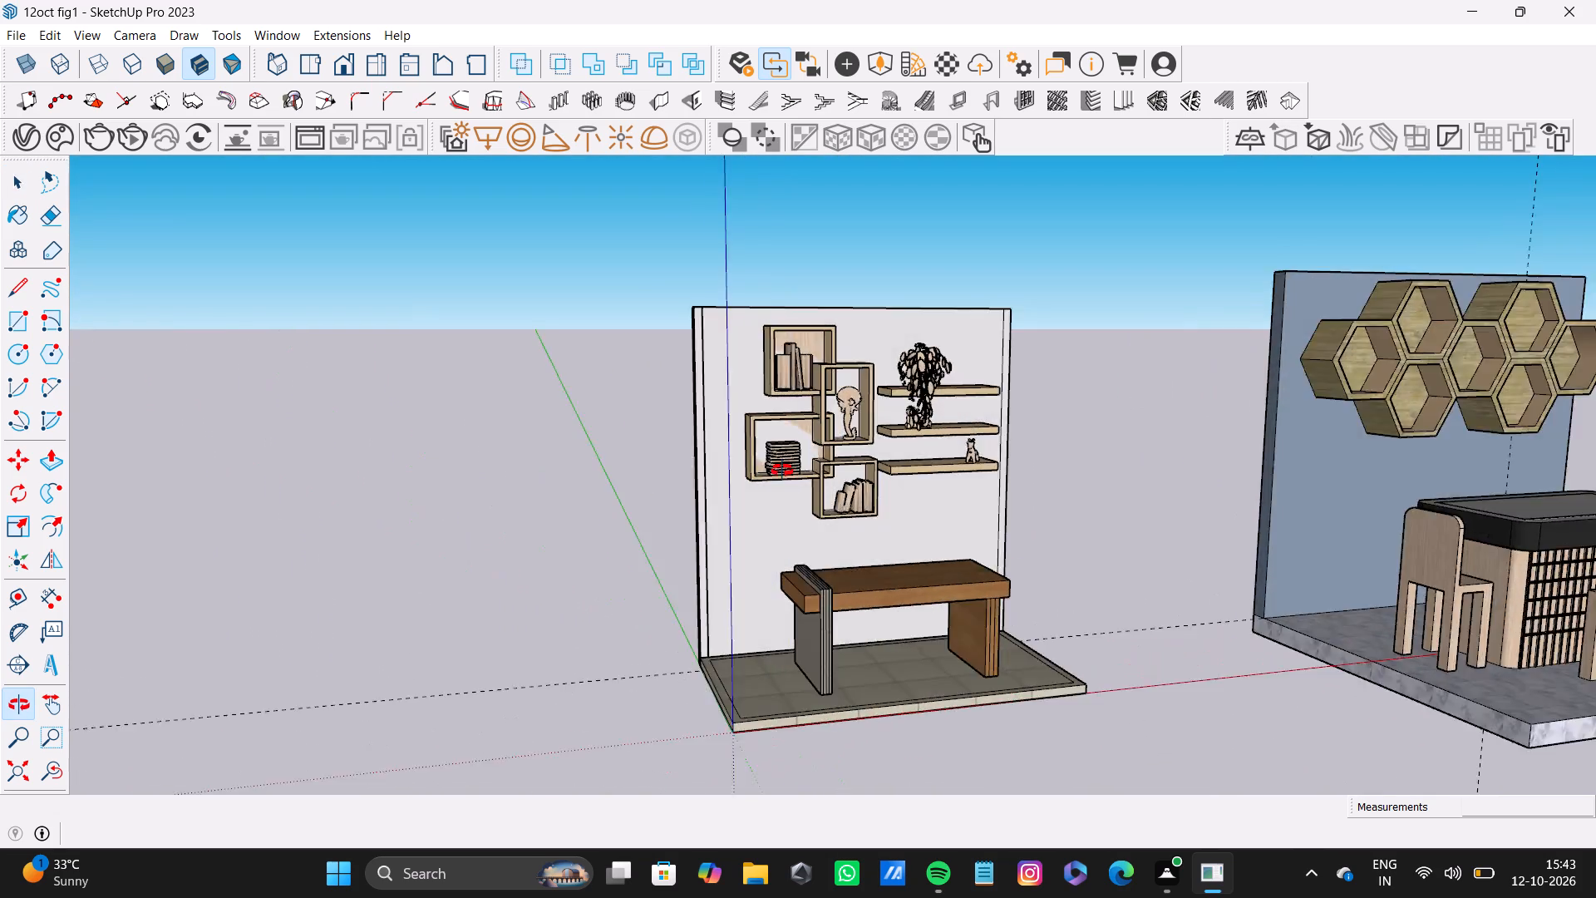
pyautogui.keyDown('shift'); pyautogui.moveTo(782, 471); pyautogui.dragTo(656, 476, button='middle'); pyautogui.keyUp('shift')
pyautogui.scroll(7, 729, 568)
pyautogui.moveTo(849, 587); pyautogui.dragTo(625, 499, button='middle')
pyautogui.scroll(-4, 711, 535)
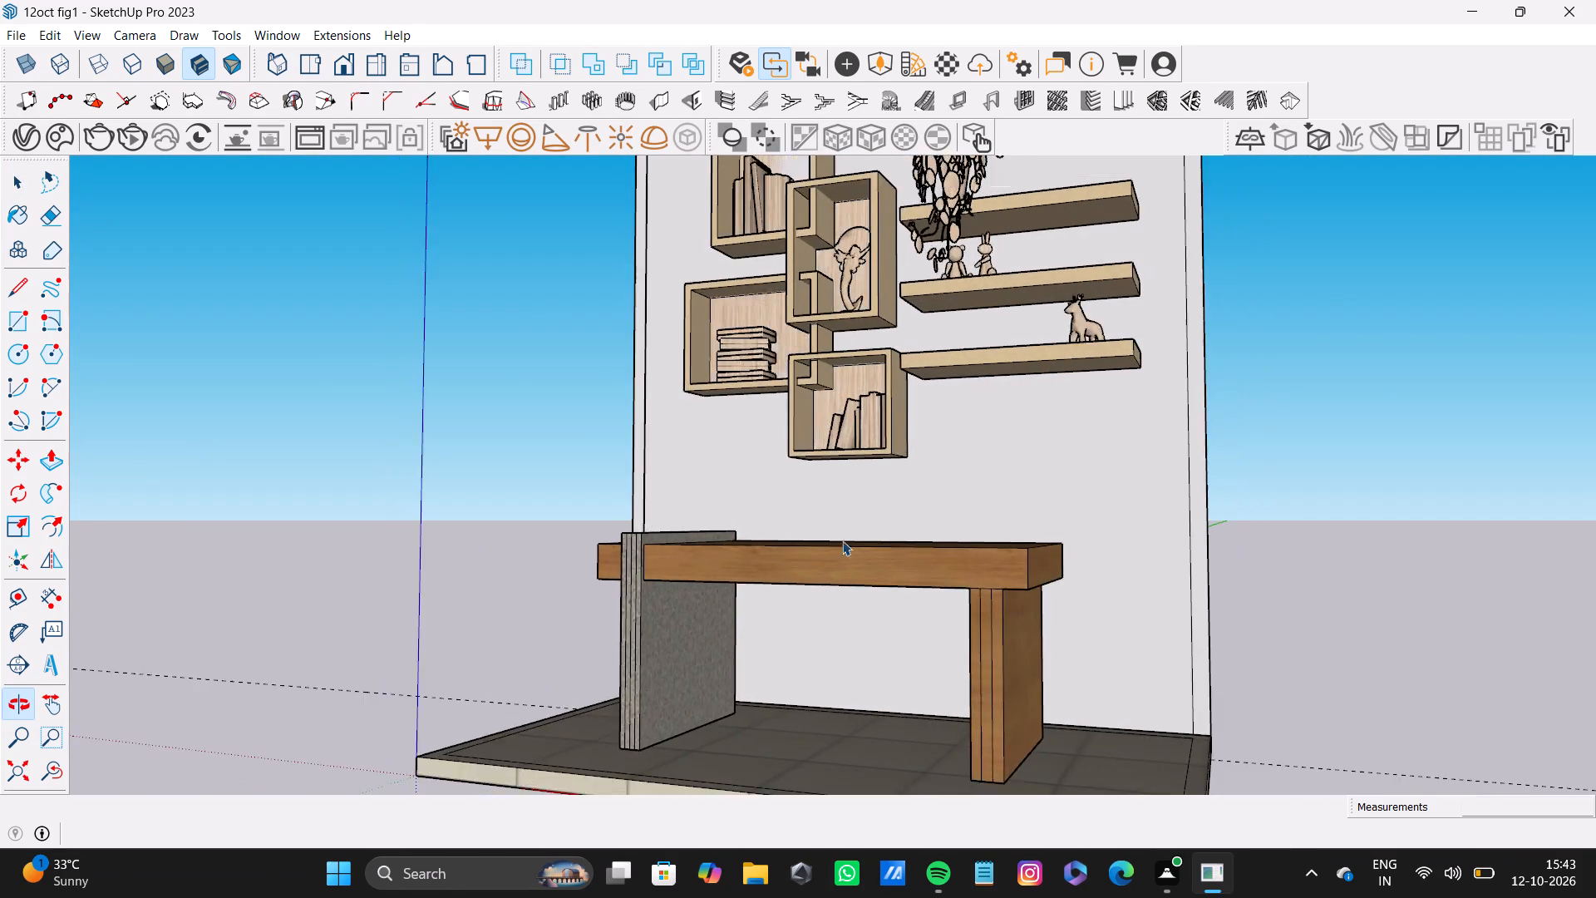
pyautogui.keyDown('shift'); pyautogui.moveTo(850, 536); pyautogui.dragTo(814, 553, button='middle'); pyautogui.keyUp('shift')
pyautogui.click(130, 144)
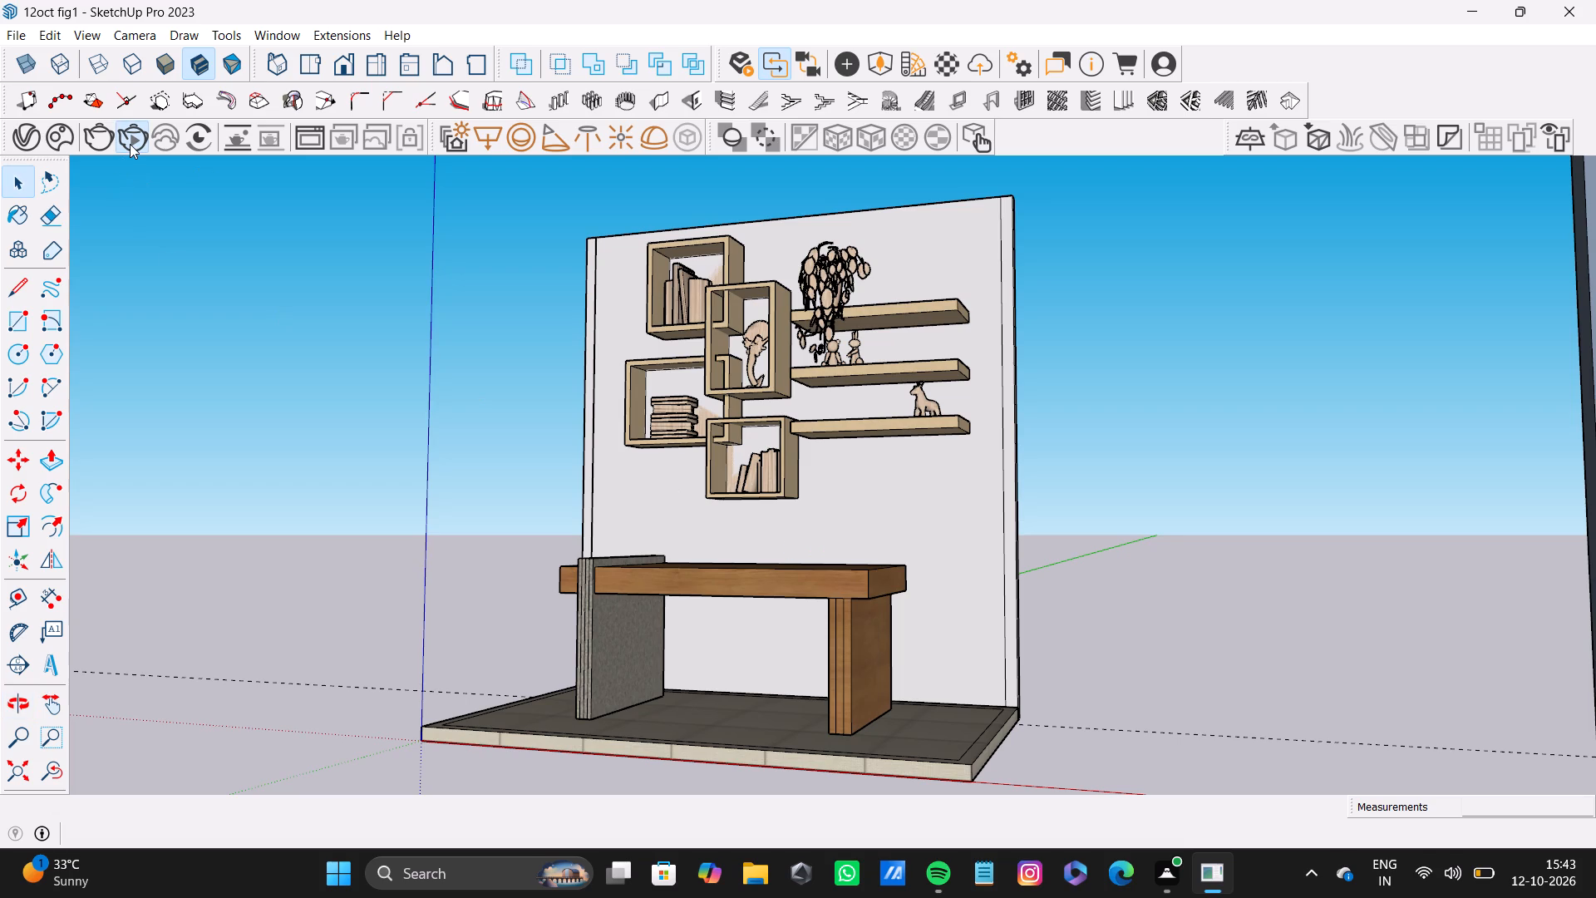
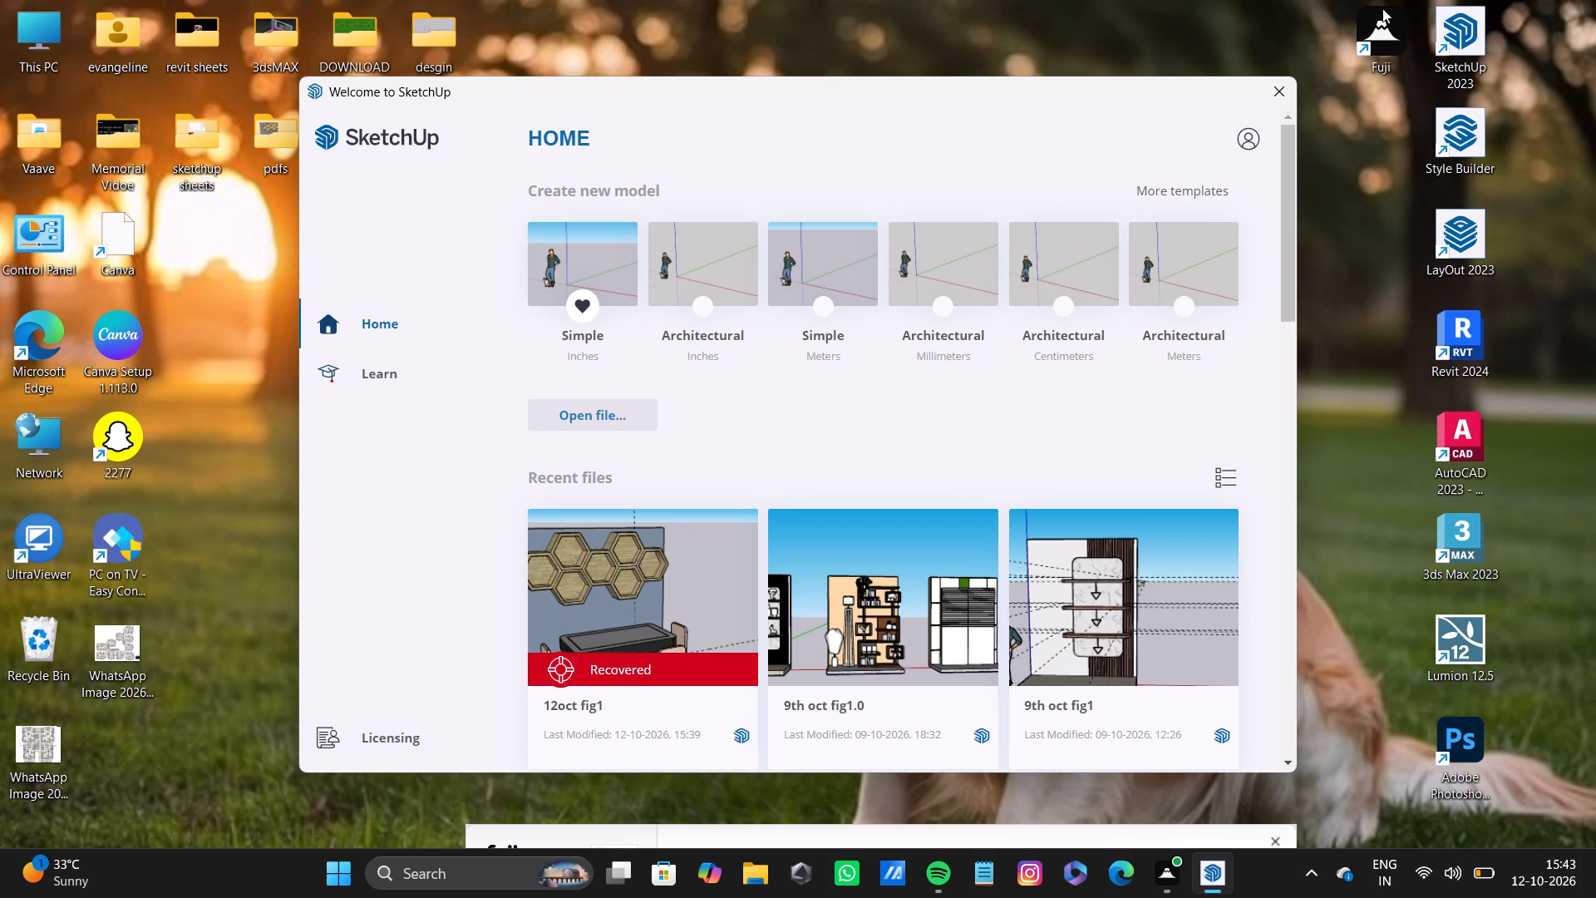
# Open the 12oct fig1 model marked as recovered from the recent files.
pyautogui.click(648, 619)
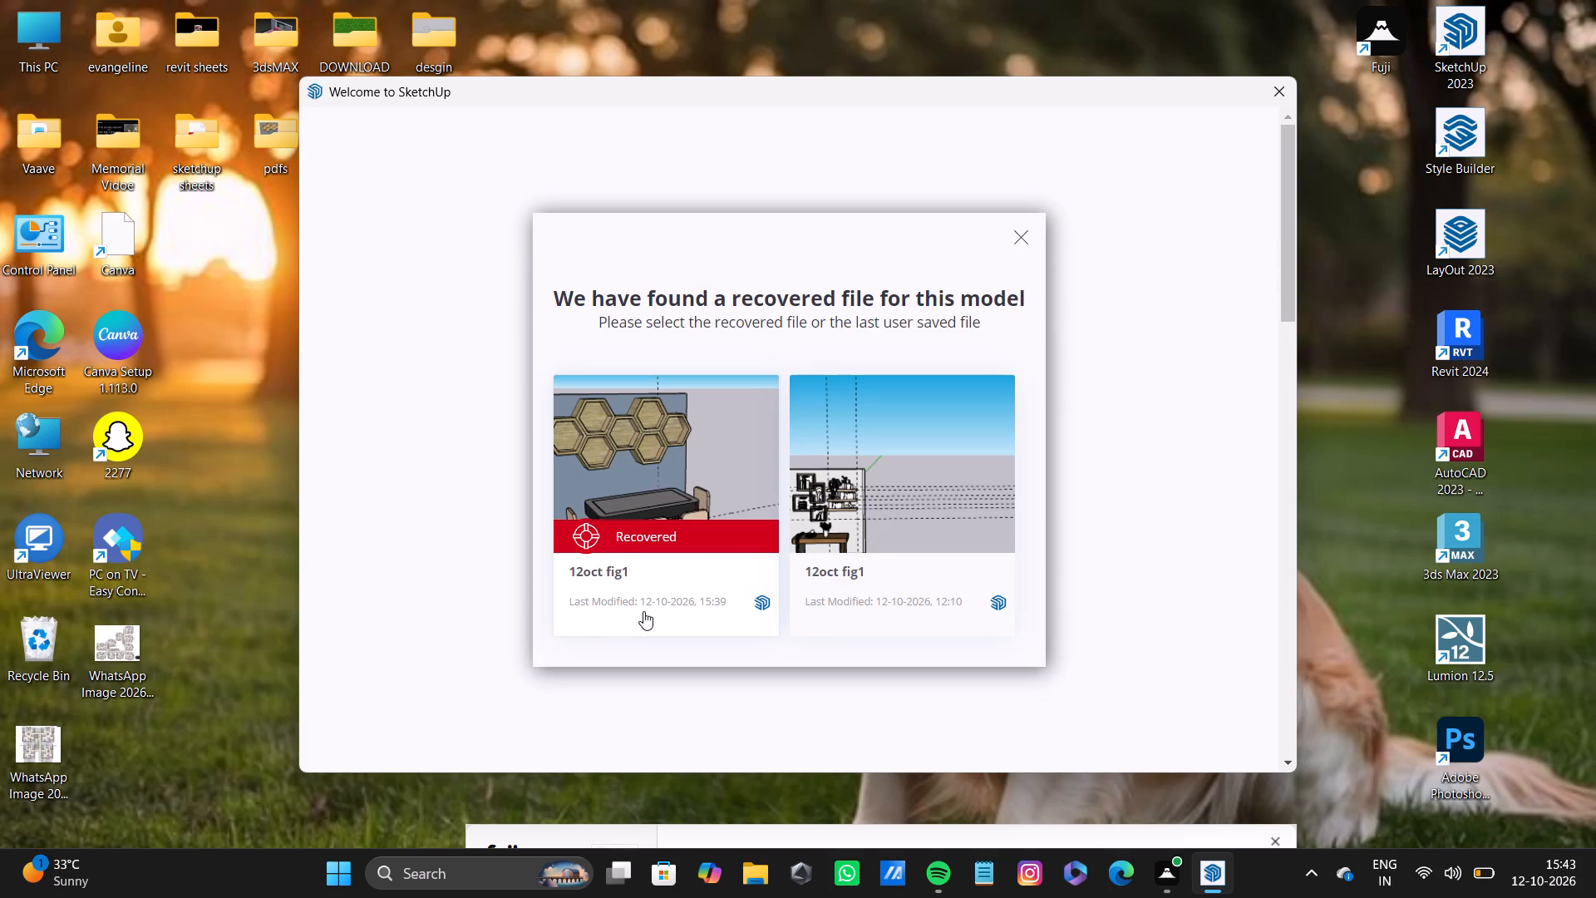
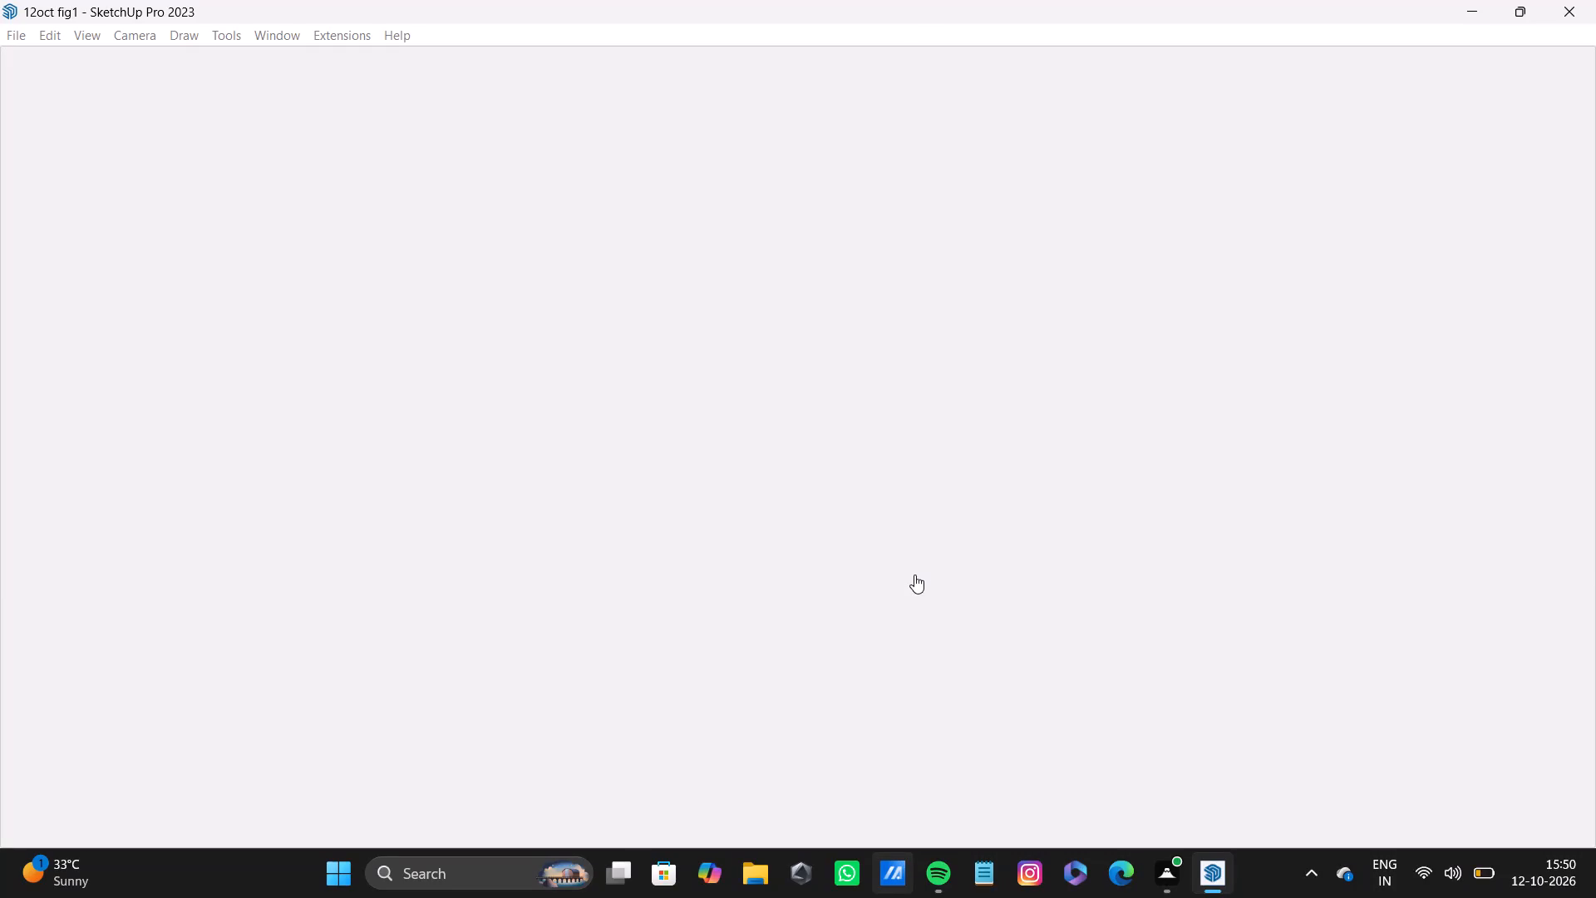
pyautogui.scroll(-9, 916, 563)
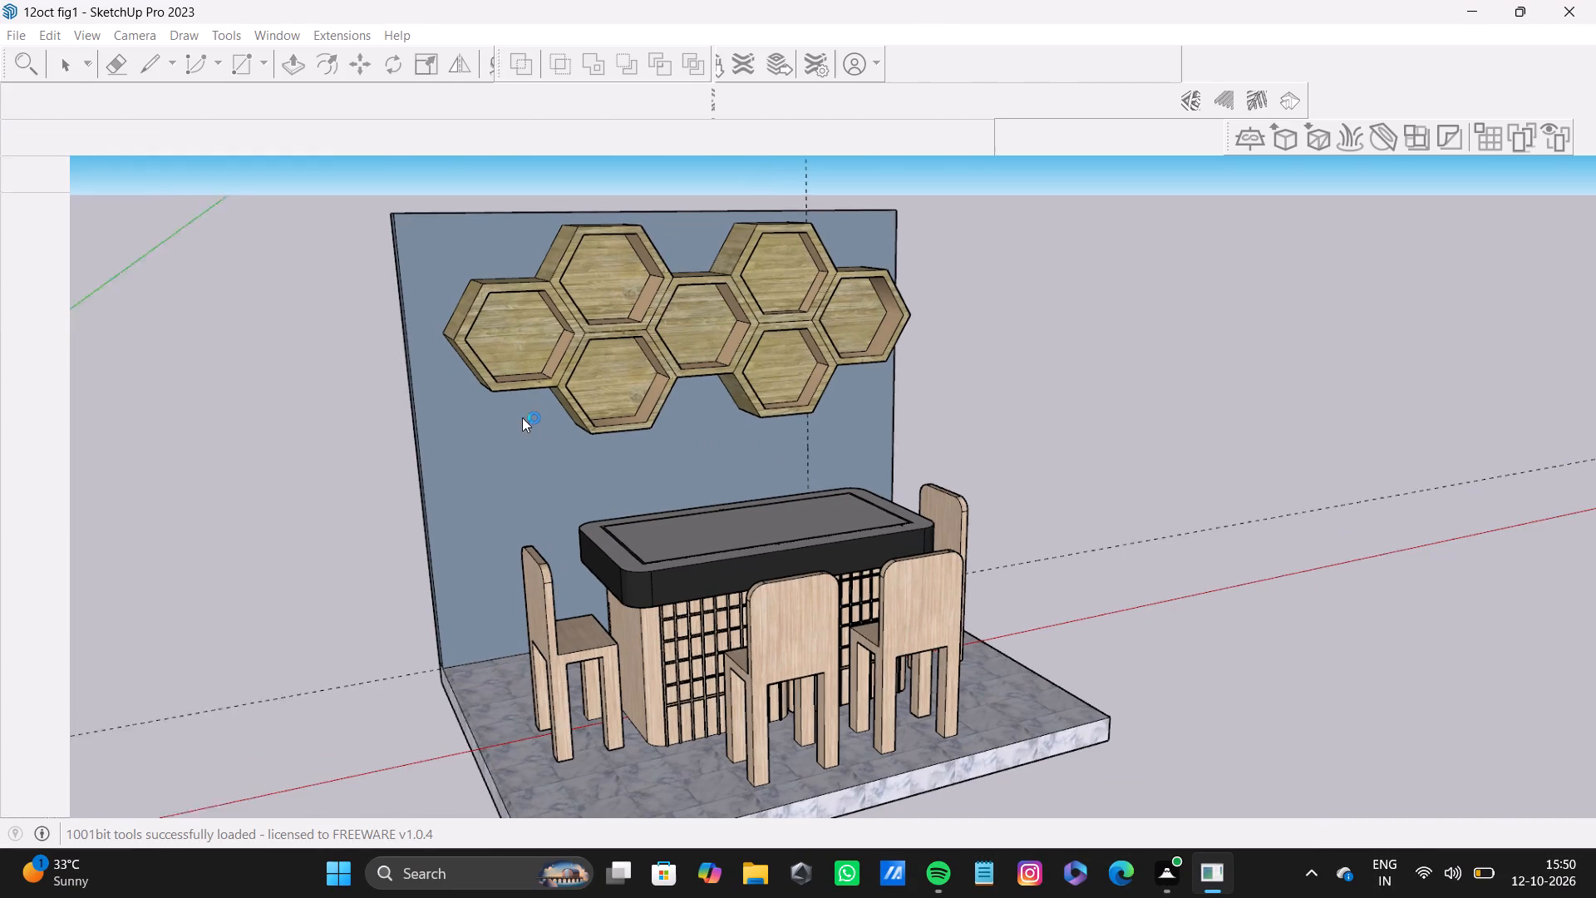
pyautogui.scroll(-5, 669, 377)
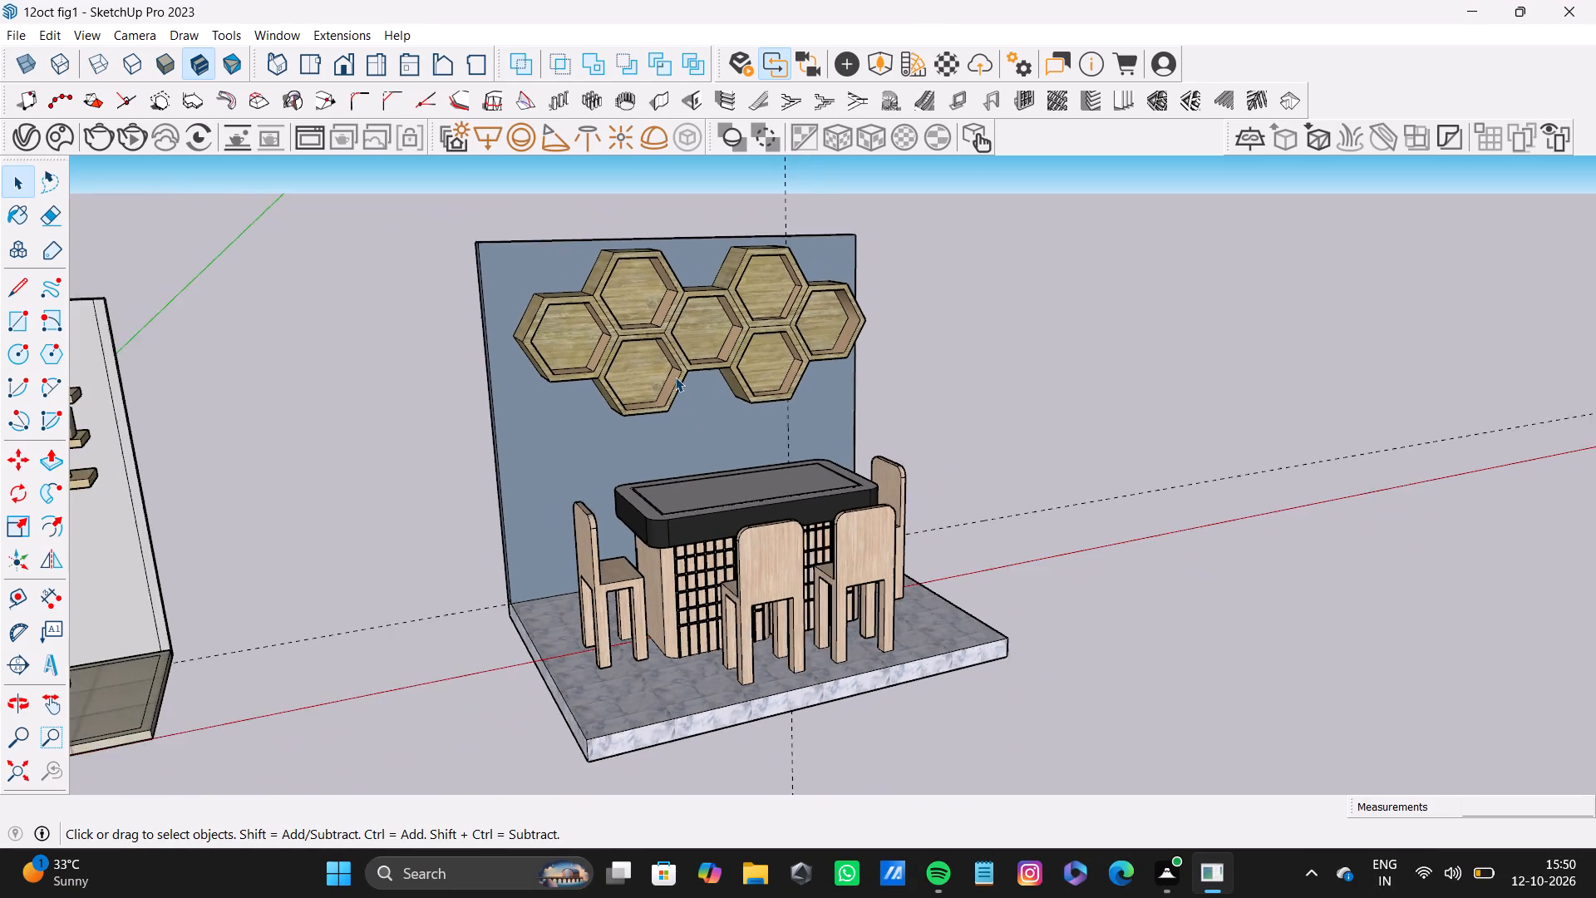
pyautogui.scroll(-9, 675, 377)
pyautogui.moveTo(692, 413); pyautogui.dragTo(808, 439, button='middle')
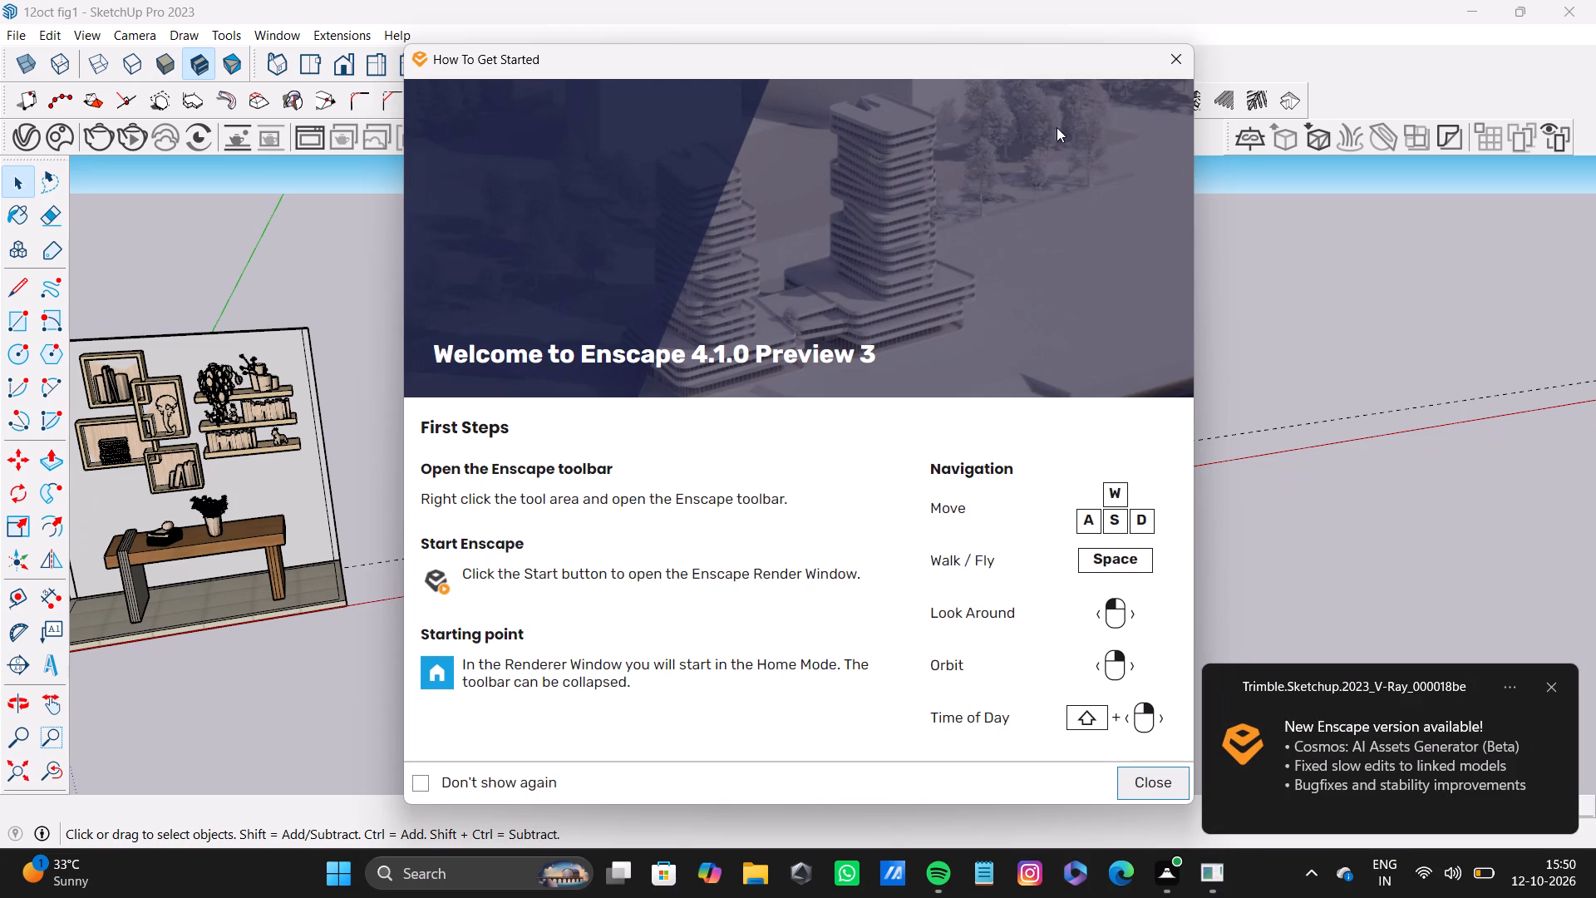
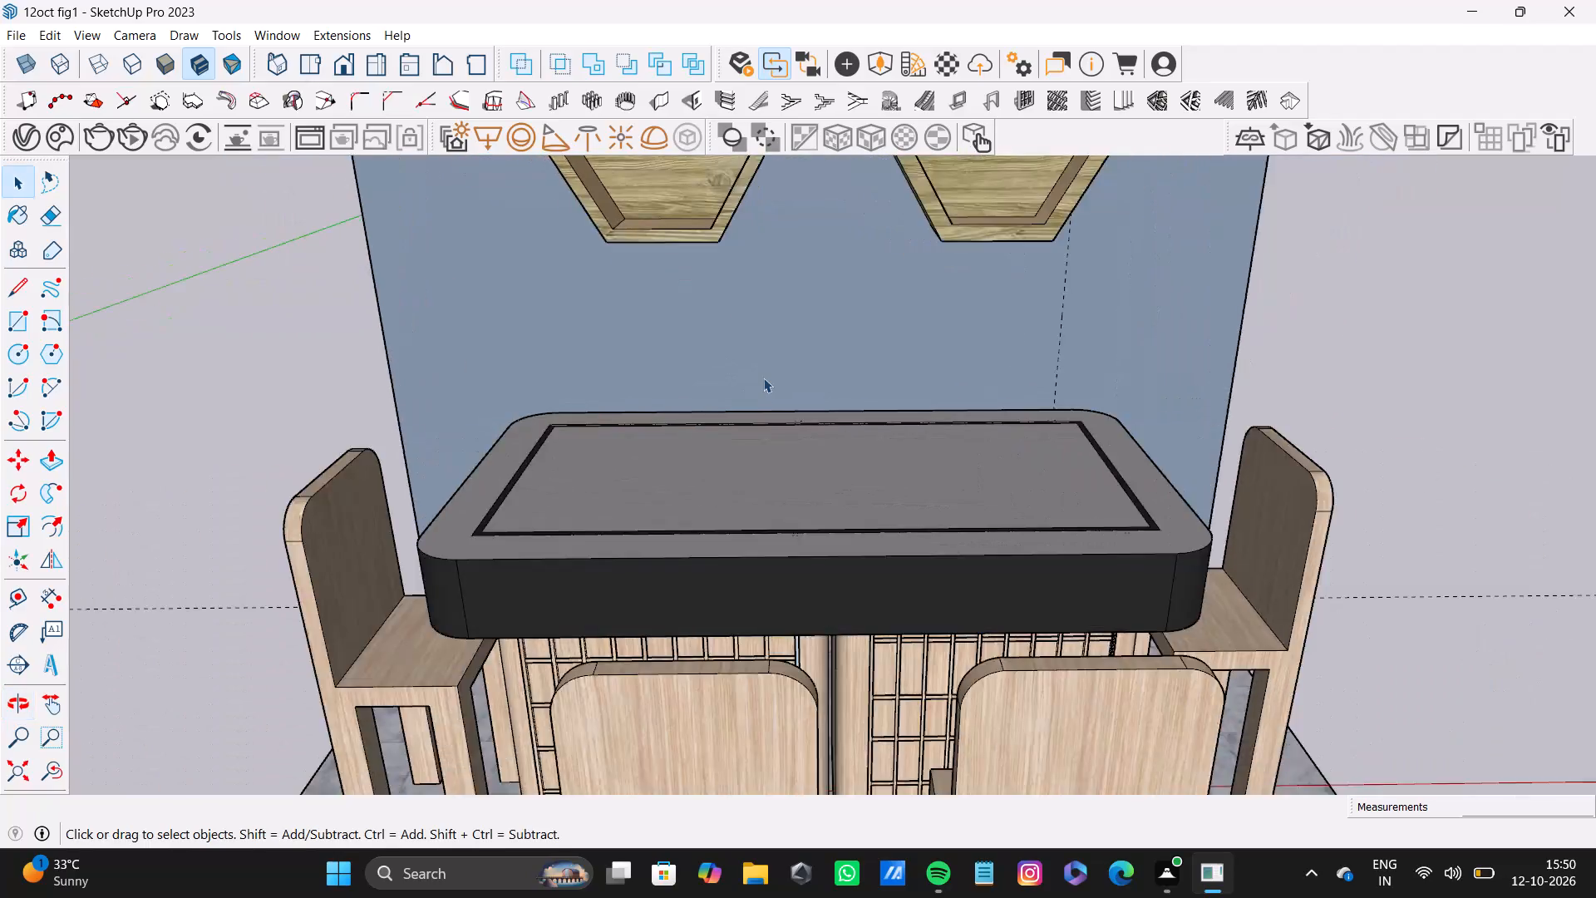
# Examine the desk-and-shelf scene and the hexagon-shelf dining scene from several angles, along with the free ground beside them.
pyautogui.keyDown('shift'); pyautogui.moveTo(761, 432); pyautogui.dragTo(694, 519, button='middle'); pyautogui.keyUp('shift')
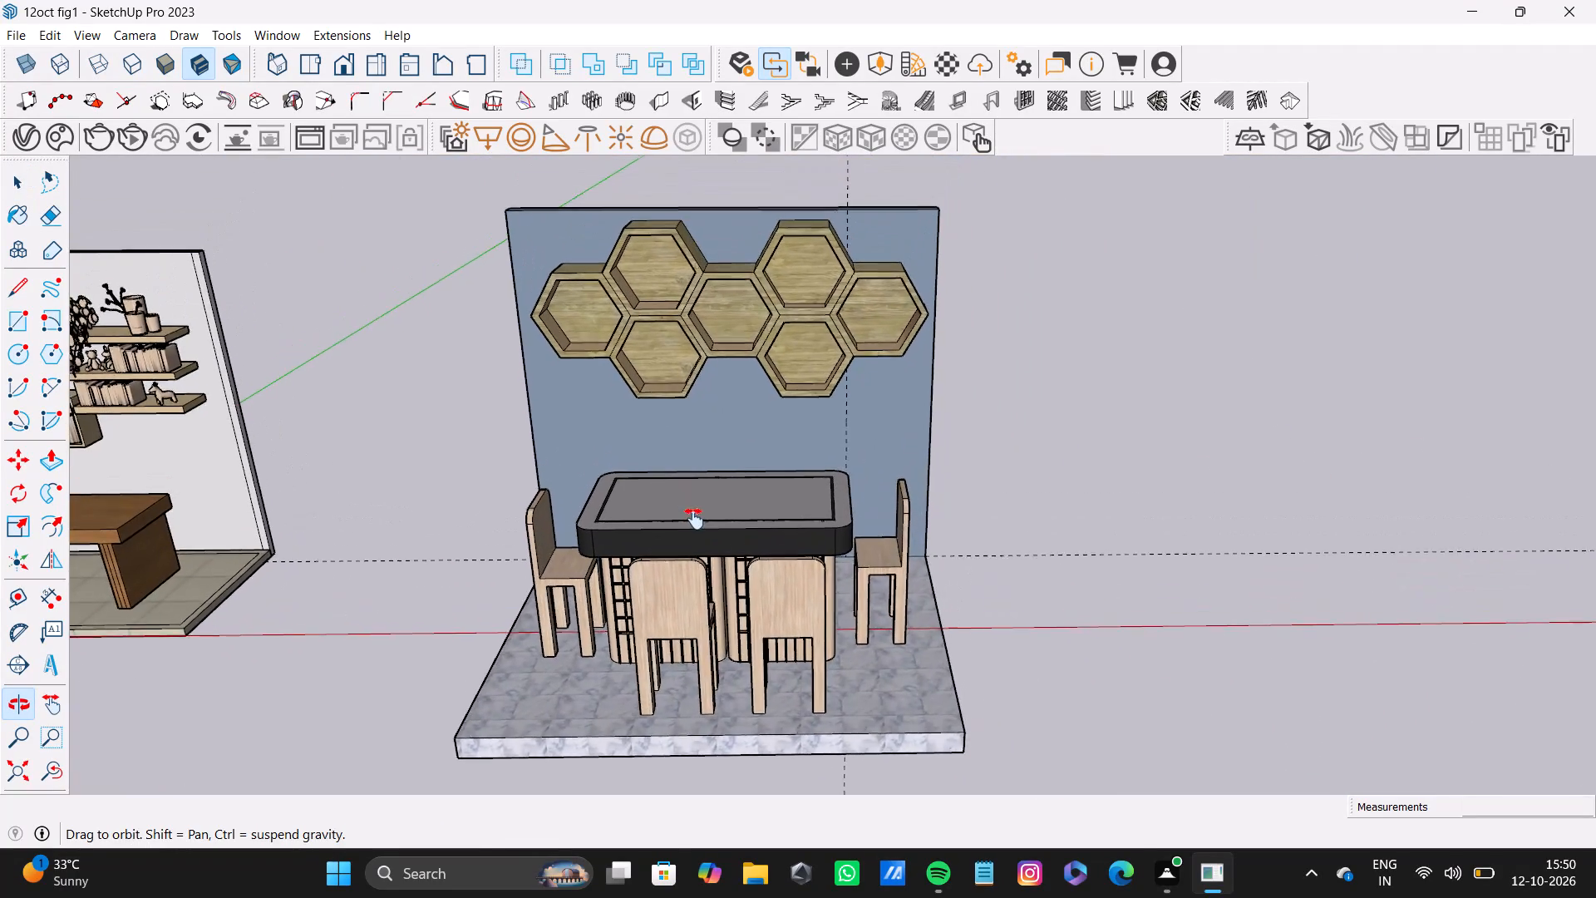
pyautogui.keyDown('shift'); pyautogui.moveTo(694, 519); pyautogui.dragTo(619, 503, button='middle'); pyautogui.keyUp('shift')
pyautogui.scroll(5, 580, 444)
pyautogui.scroll(-5, 573, 430)
pyautogui.keyDown('shift'); pyautogui.moveTo(565, 428); pyautogui.dragTo(1228, 431, button='middle'); pyautogui.keyUp('shift')
pyautogui.scroll(9, 849, 402)
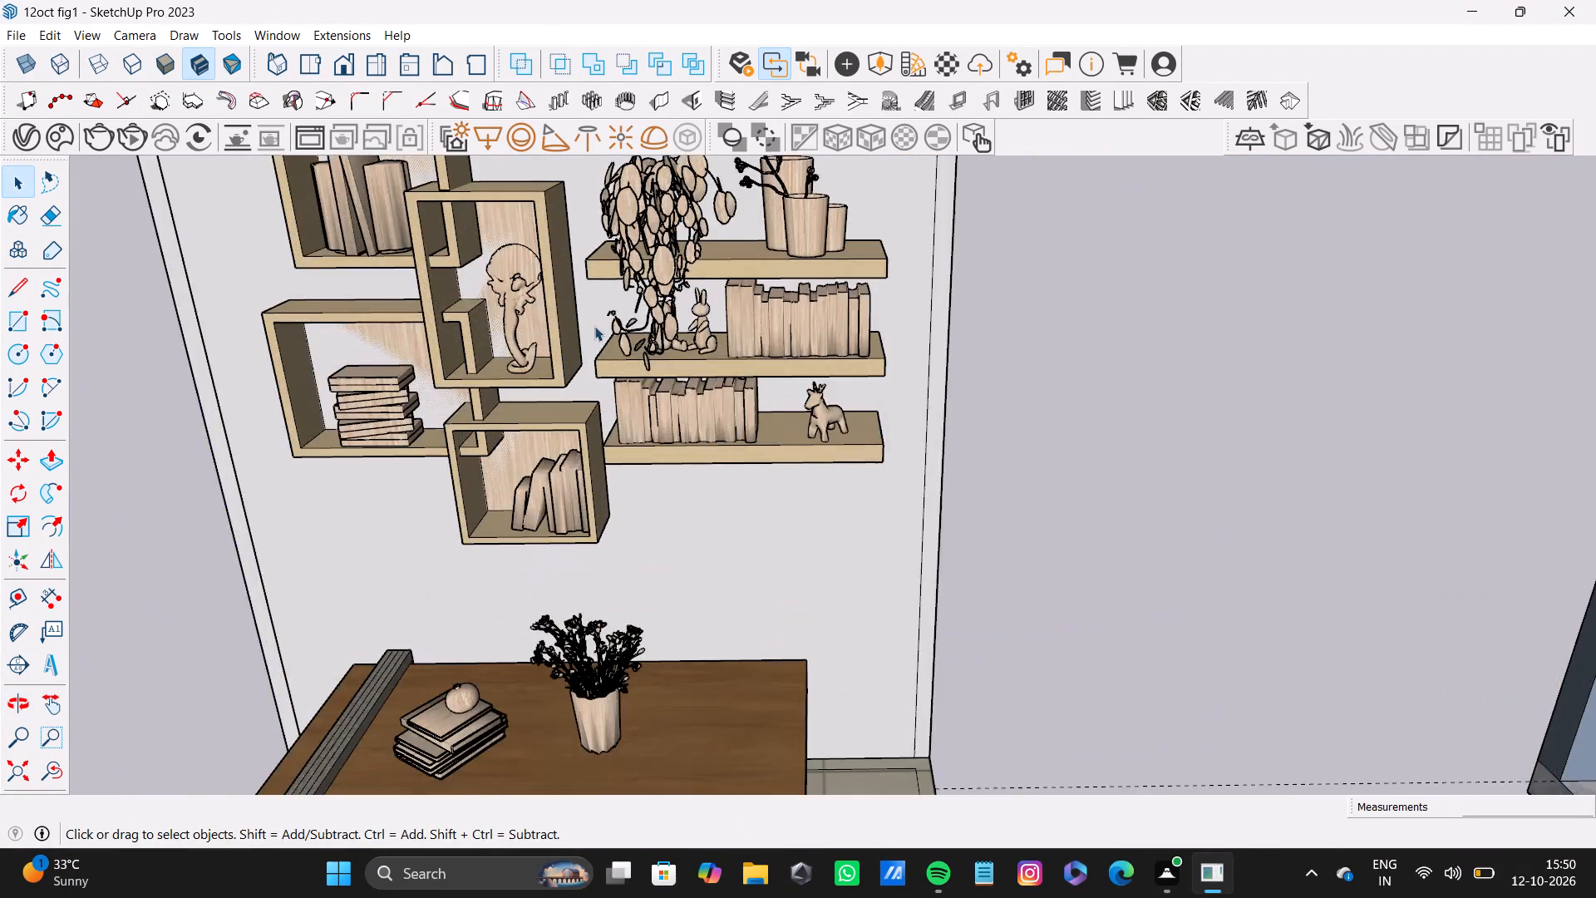
pyautogui.moveTo(594, 326); pyautogui.dragTo(805, 275, button='middle')
pyautogui.keyDown('shift'); pyautogui.scroll(-14, 776, 323); pyautogui.keyUp('shift')
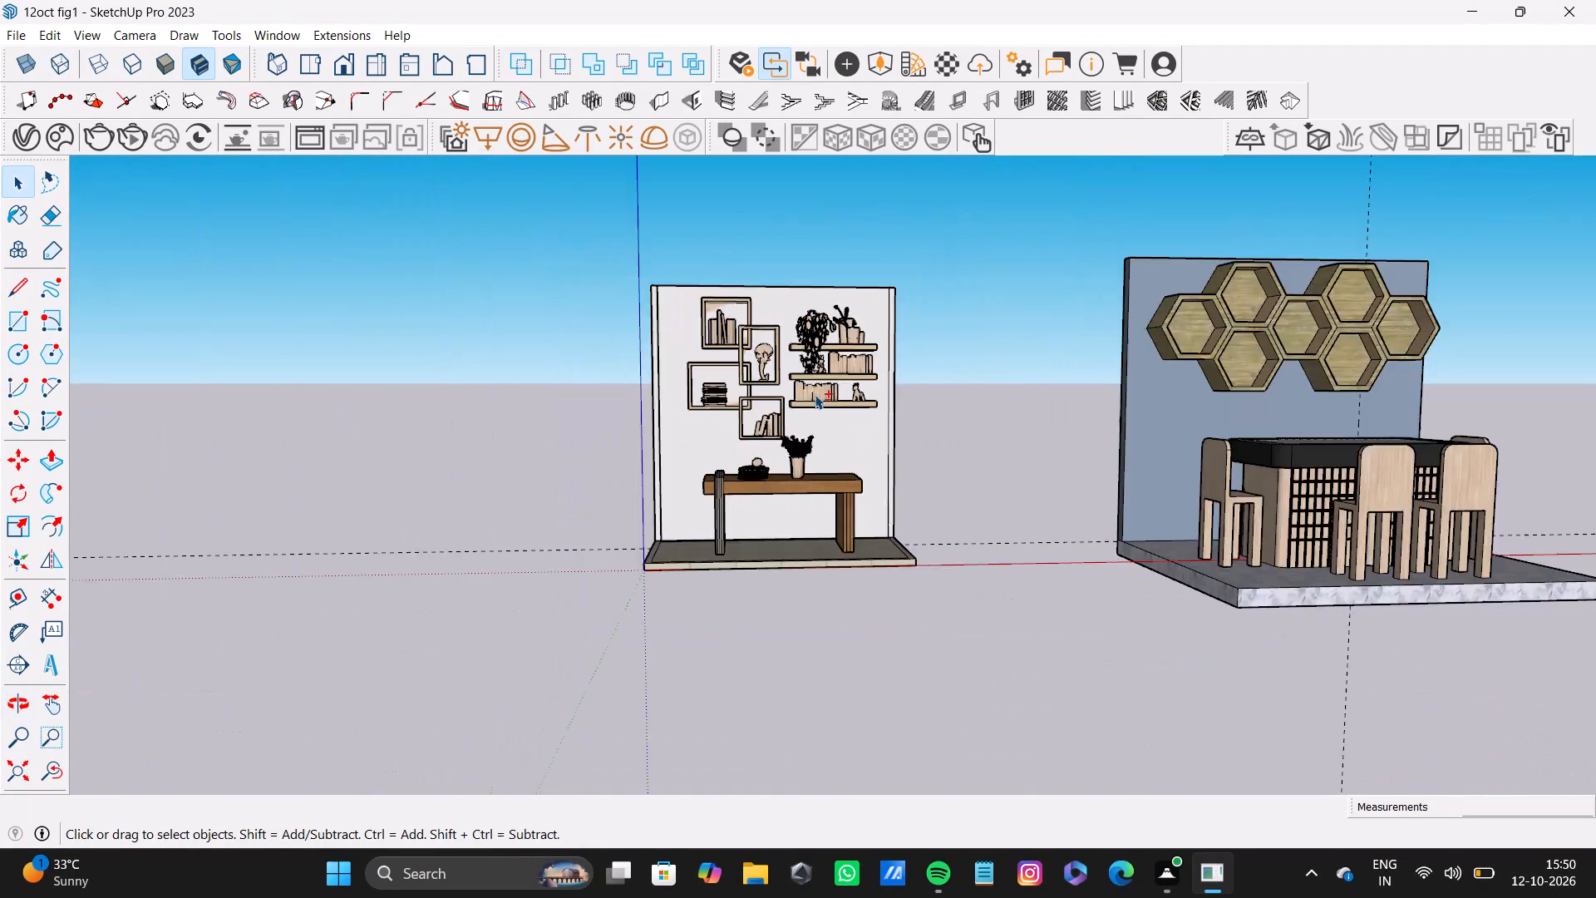
pyautogui.keyDown('shift'); pyautogui.moveTo(991, 441); pyautogui.dragTo(357, 428, button='middle'); pyautogui.keyUp('shift')
pyautogui.scroll(-5, 463, 426)
pyautogui.keyDown('shift'); pyautogui.moveTo(747, 445); pyautogui.dragTo(456, 627, button='middle'); pyautogui.keyUp('shift')
pyautogui.scroll(3, 512, 575)
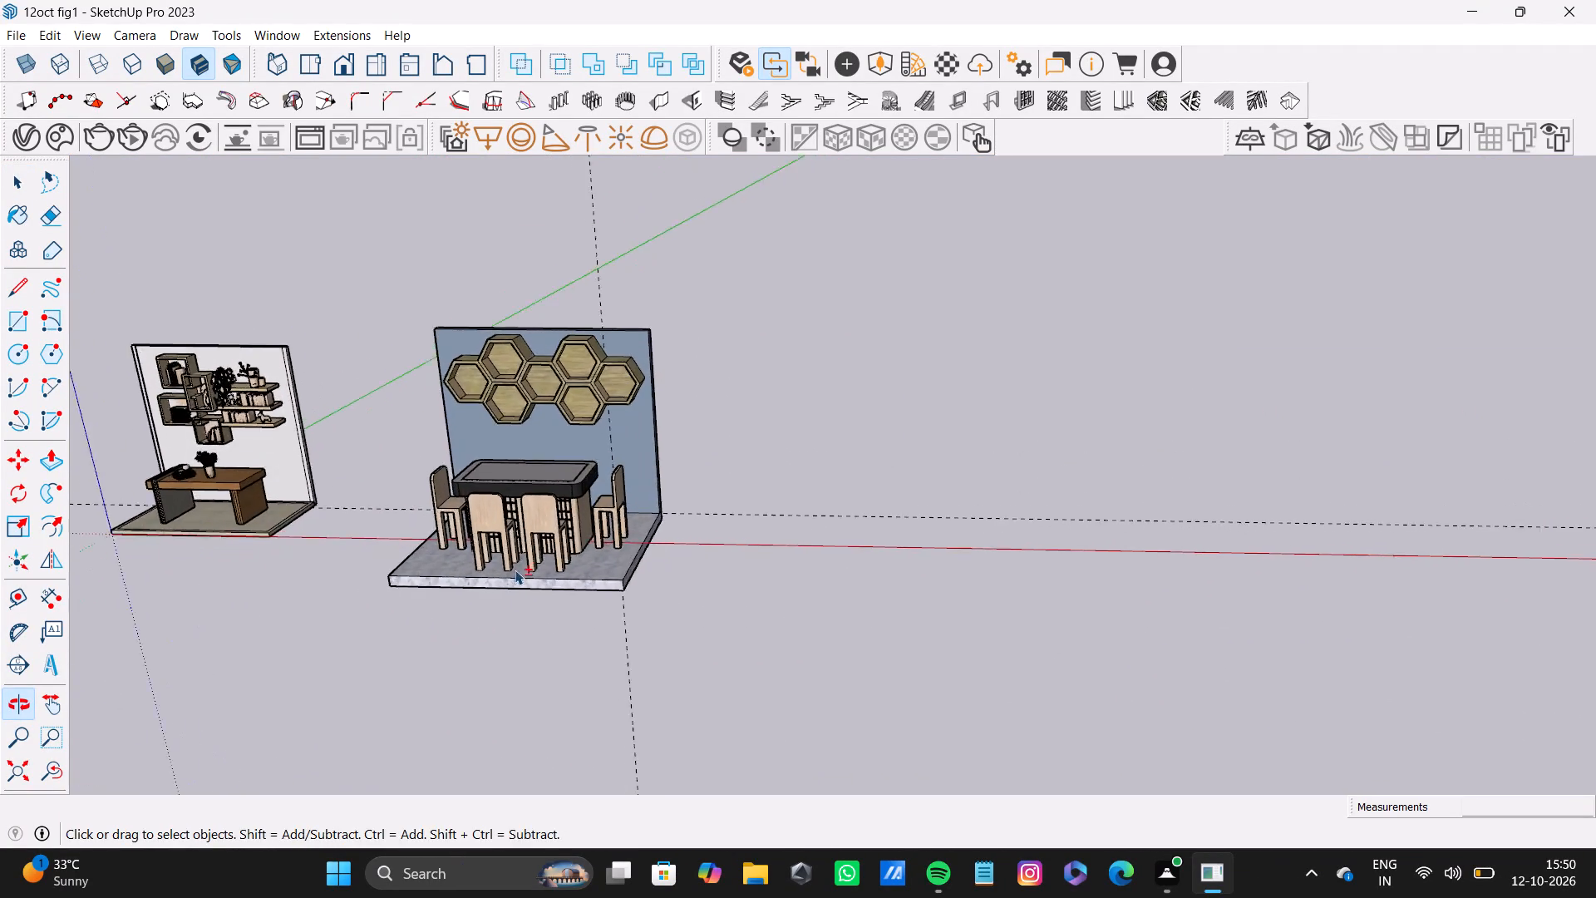
pyautogui.scroll(1, 515, 570)
pyautogui.keyDown('shift'); pyautogui.moveTo(594, 523); pyautogui.dragTo(397, 557, button='middle'); pyautogui.keyUp('shift')
pyautogui.scroll(4, 532, 543)
pyautogui.moveTo(632, 554); pyautogui.dragTo(823, 579, button='middle')
pyautogui.keyDown('shift'); pyautogui.scroll(-3, 544, 509); pyautogui.keyUp('shift')
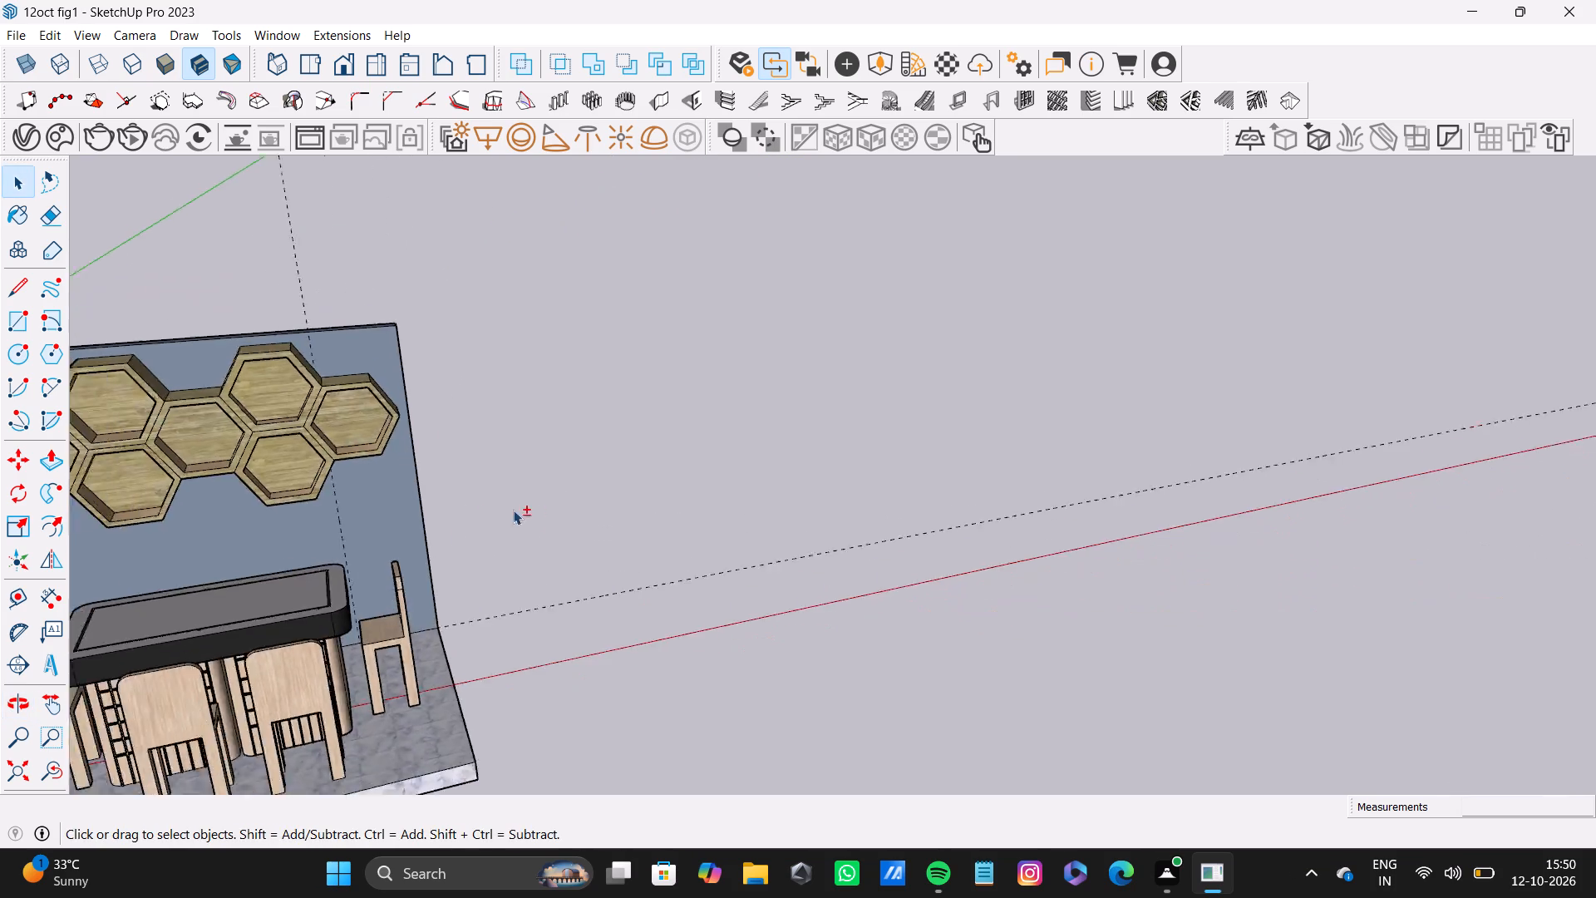
pyautogui.keyDown('shift'); pyautogui.scroll(-6, 513, 510); pyautogui.keyUp('shift')
pyautogui.keyDown('shift'); pyautogui.moveTo(353, 490); pyautogui.dragTo(559, 453, button='middle'); pyautogui.keyUp('shift')
pyautogui.scroll(4, 571, 447)
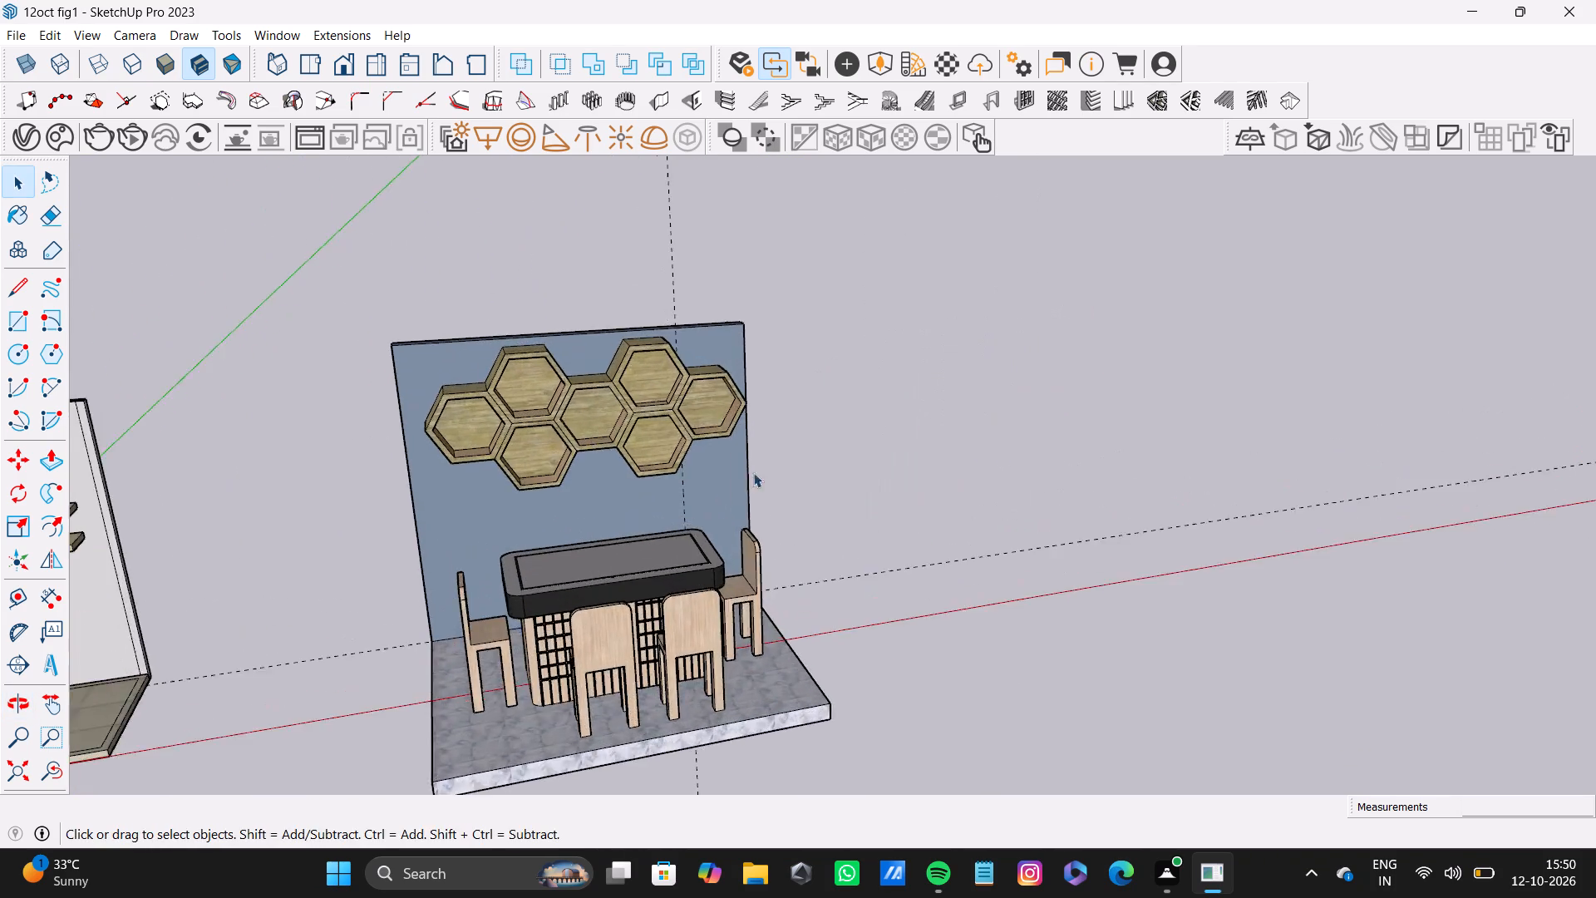
pyautogui.moveTo(754, 472); pyautogui.dragTo(494, 422, button='middle')
pyautogui.scroll(-4, 711, 441)
pyautogui.keyDown('shift'); pyautogui.moveTo(799, 478); pyautogui.dragTo(778, 440, button='middle'); pyautogui.keyUp('shift')
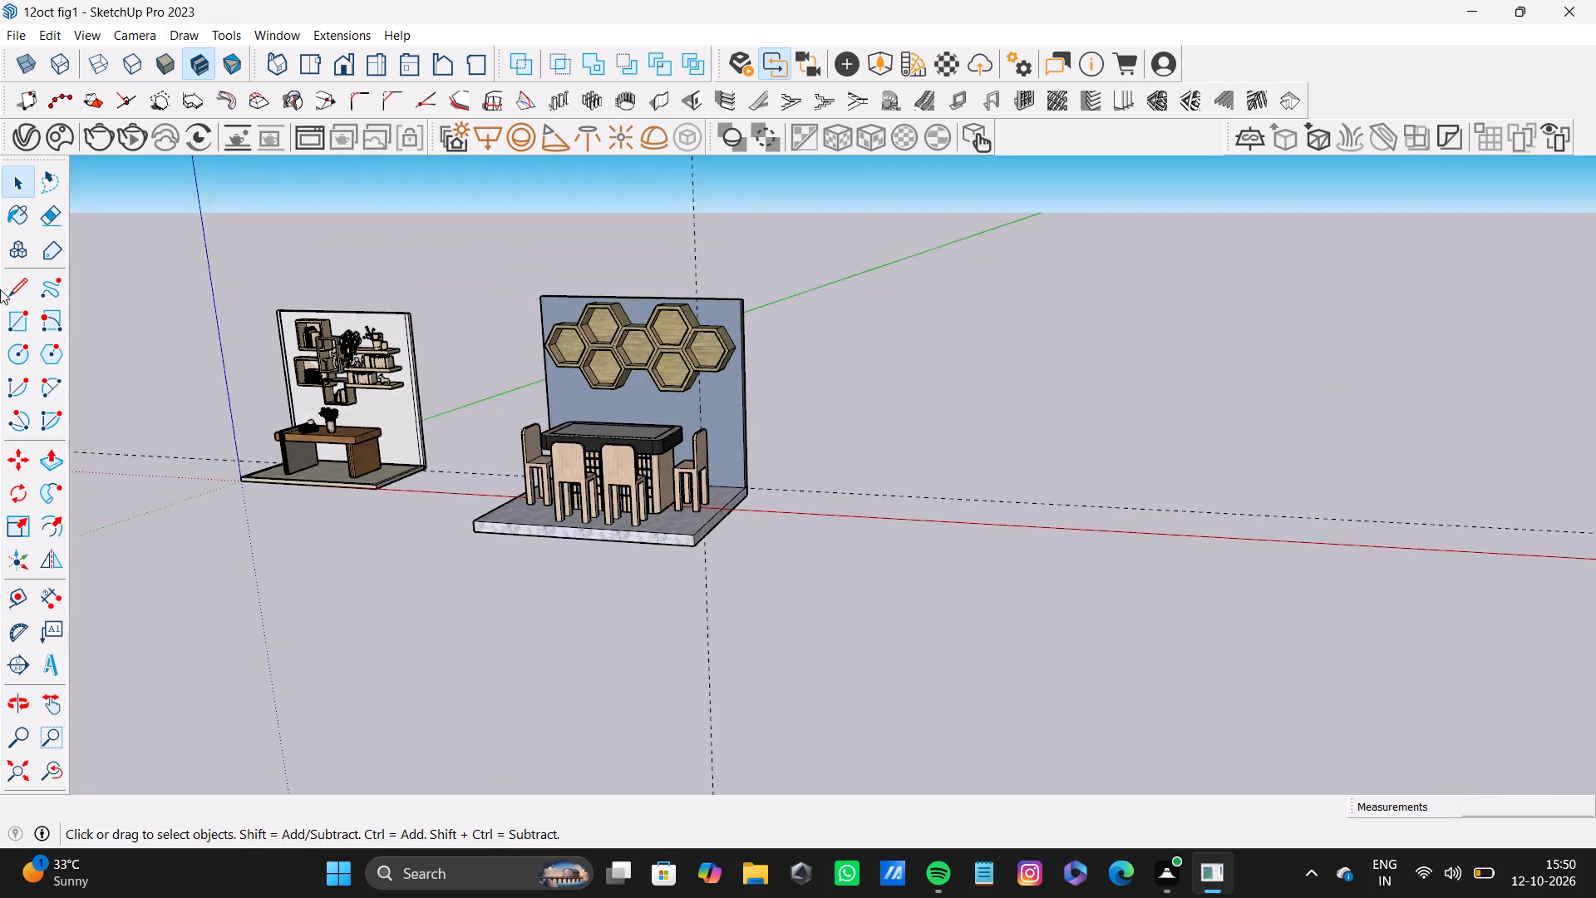
# Draw a long rectangle on the ground beside the dining scene, starting on the guide line that extends its rear edge.
pyautogui.click(15, 321)
pyautogui.scroll(4, 987, 596)
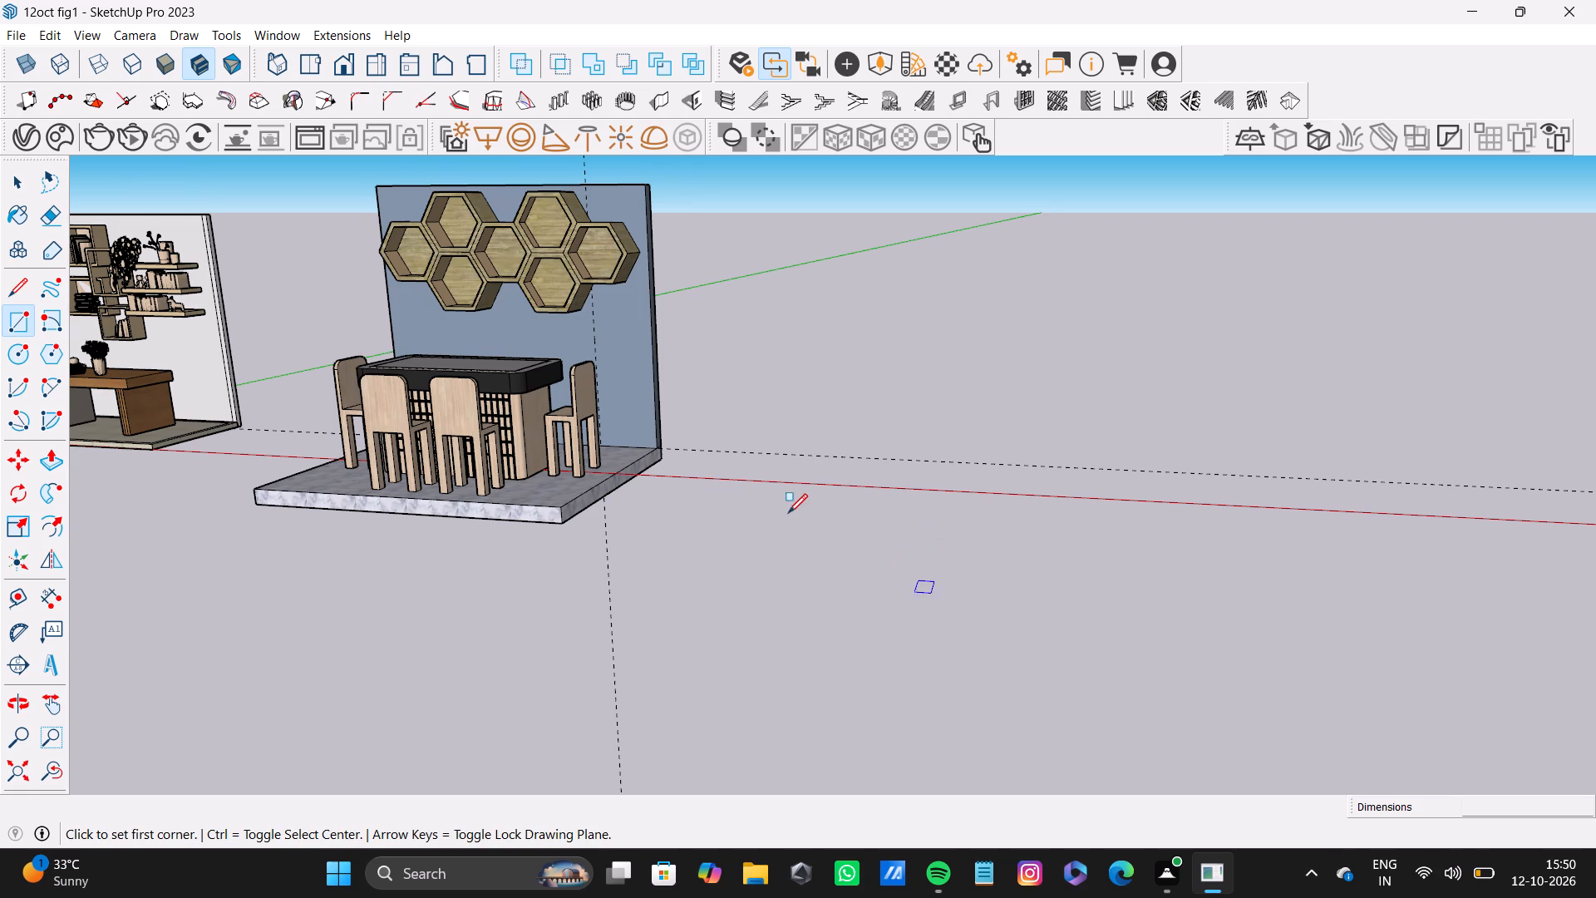
pyautogui.scroll(7, 800, 500)
pyautogui.moveTo(823, 481); pyautogui.dragTo(825, 581, button='middle')
pyautogui.scroll(-8, 808, 522)
pyautogui.scroll(1, 803, 541)
pyautogui.moveTo(803, 541); pyautogui.dragTo(803, 543, button='middle')
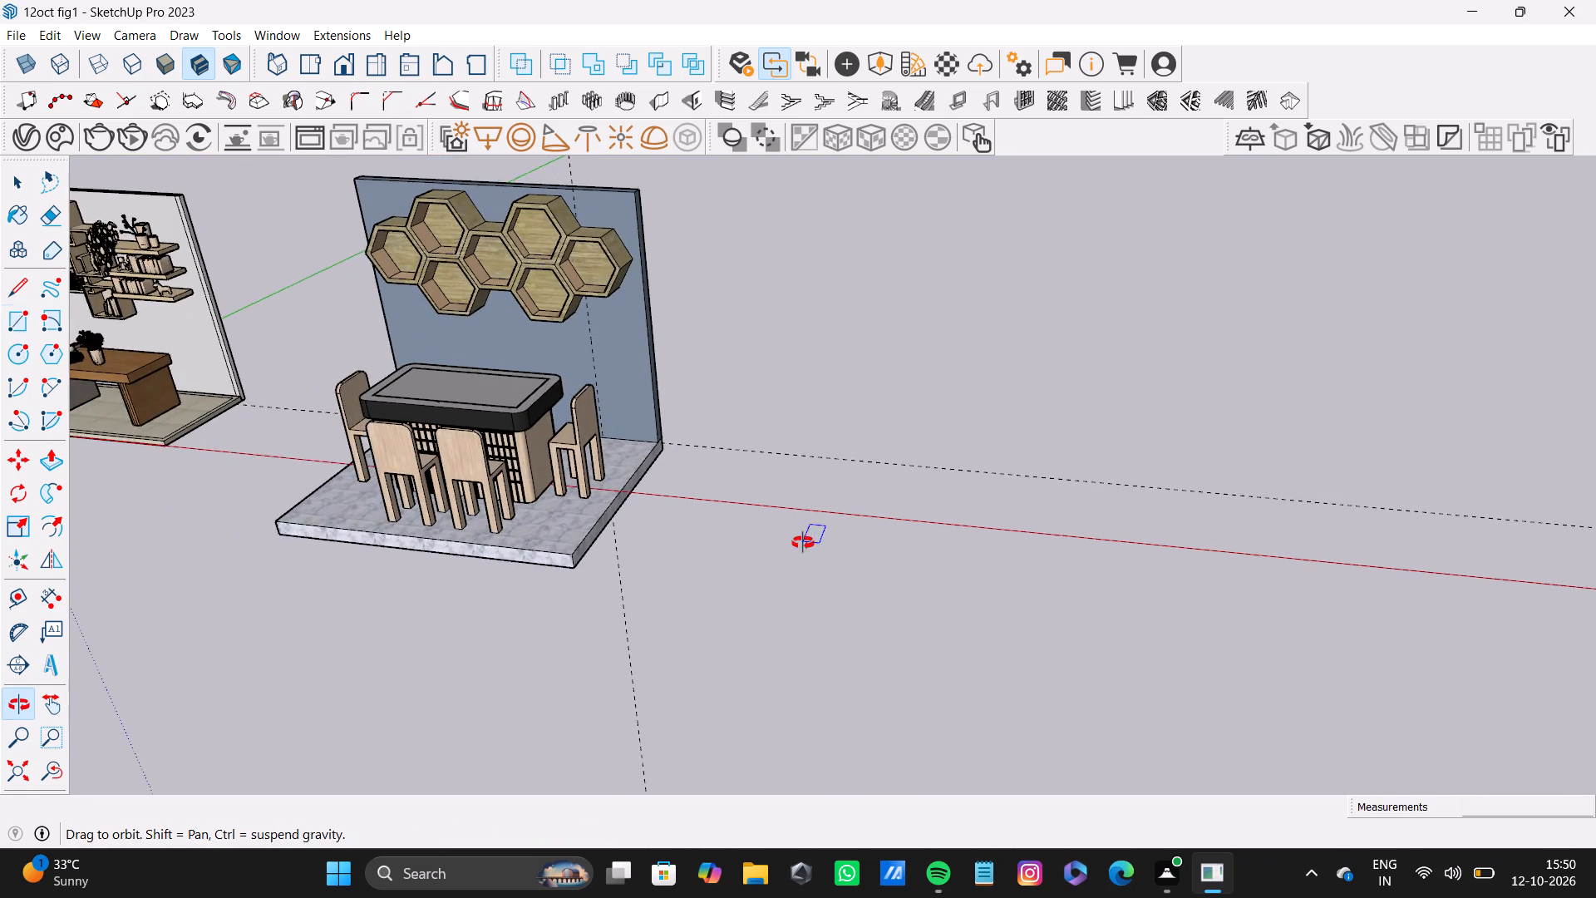
pyautogui.moveTo(803, 543); pyautogui.dragTo(776, 554, button='middle')
pyautogui.click(846, 456)
pyautogui.scroll(-2, 1076, 545)
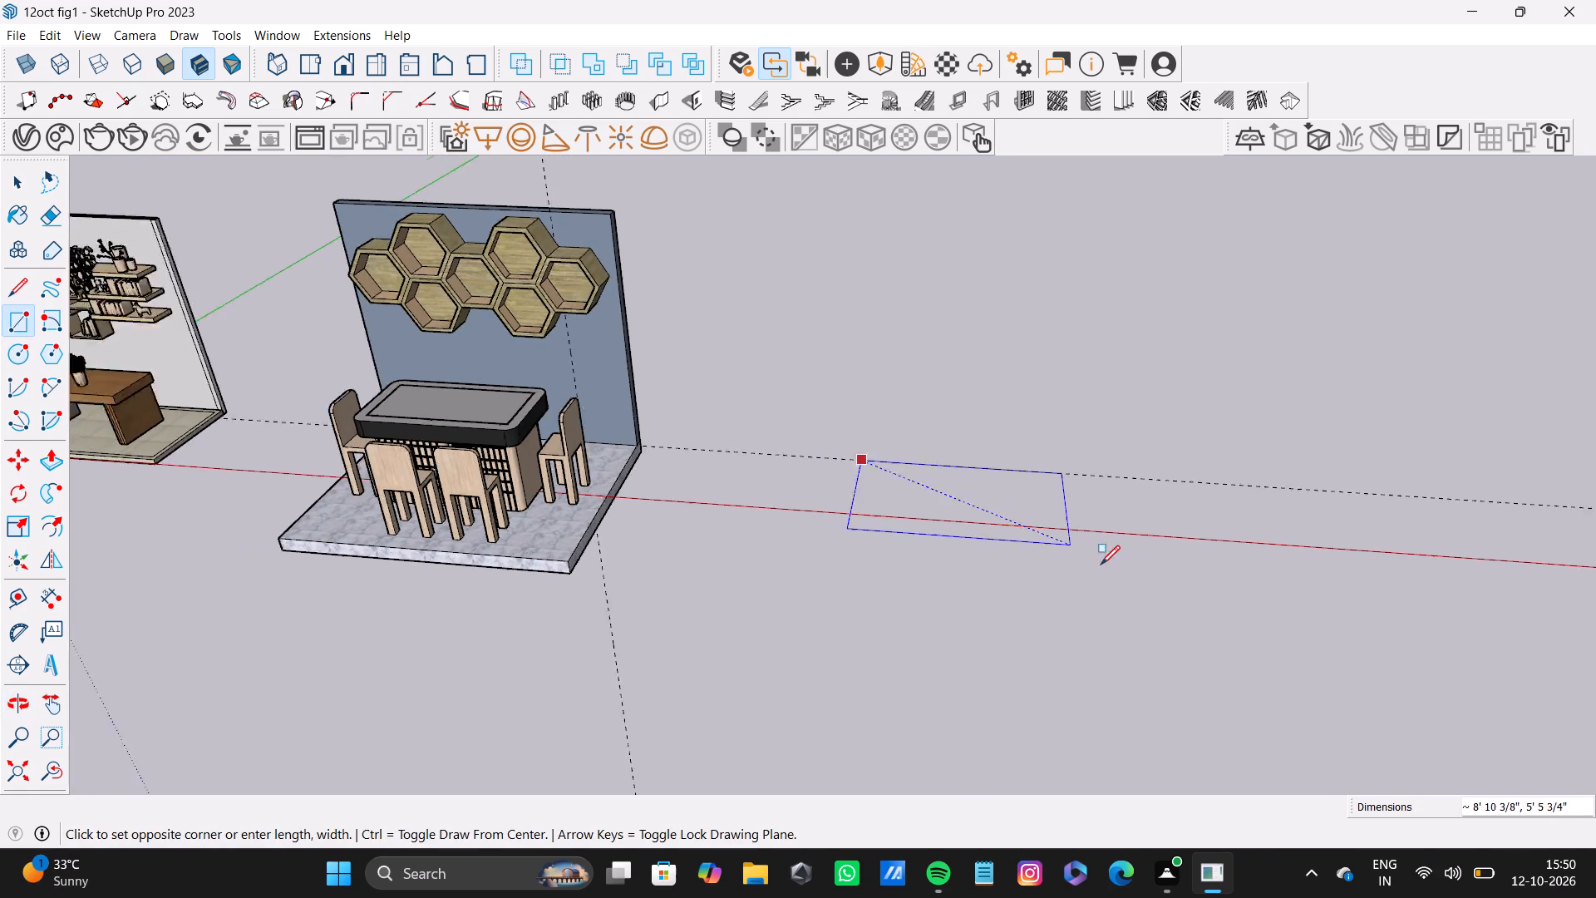
pyautogui.scroll(-2, 1101, 565)
pyautogui.keyDown('shift'); pyautogui.moveTo(1143, 580); pyautogui.dragTo(888, 637, button='middle'); pyautogui.keyUp('shift')
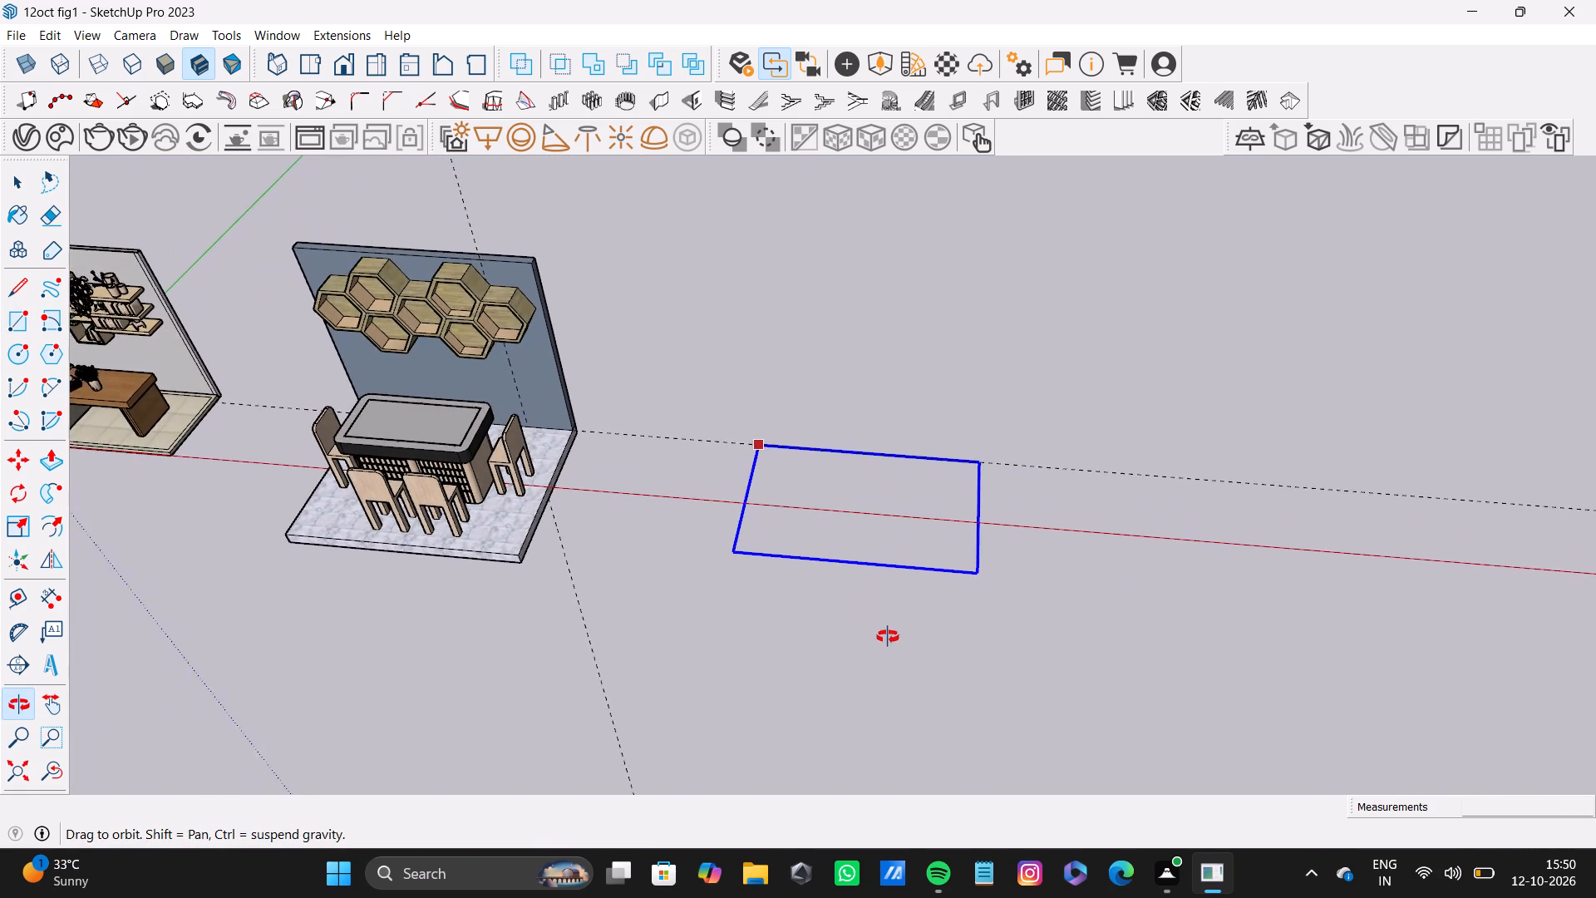
pyautogui.keyDown('shift'); pyautogui.moveTo(888, 637); pyautogui.dragTo(941, 637, button='middle'); pyautogui.keyUp('shift')
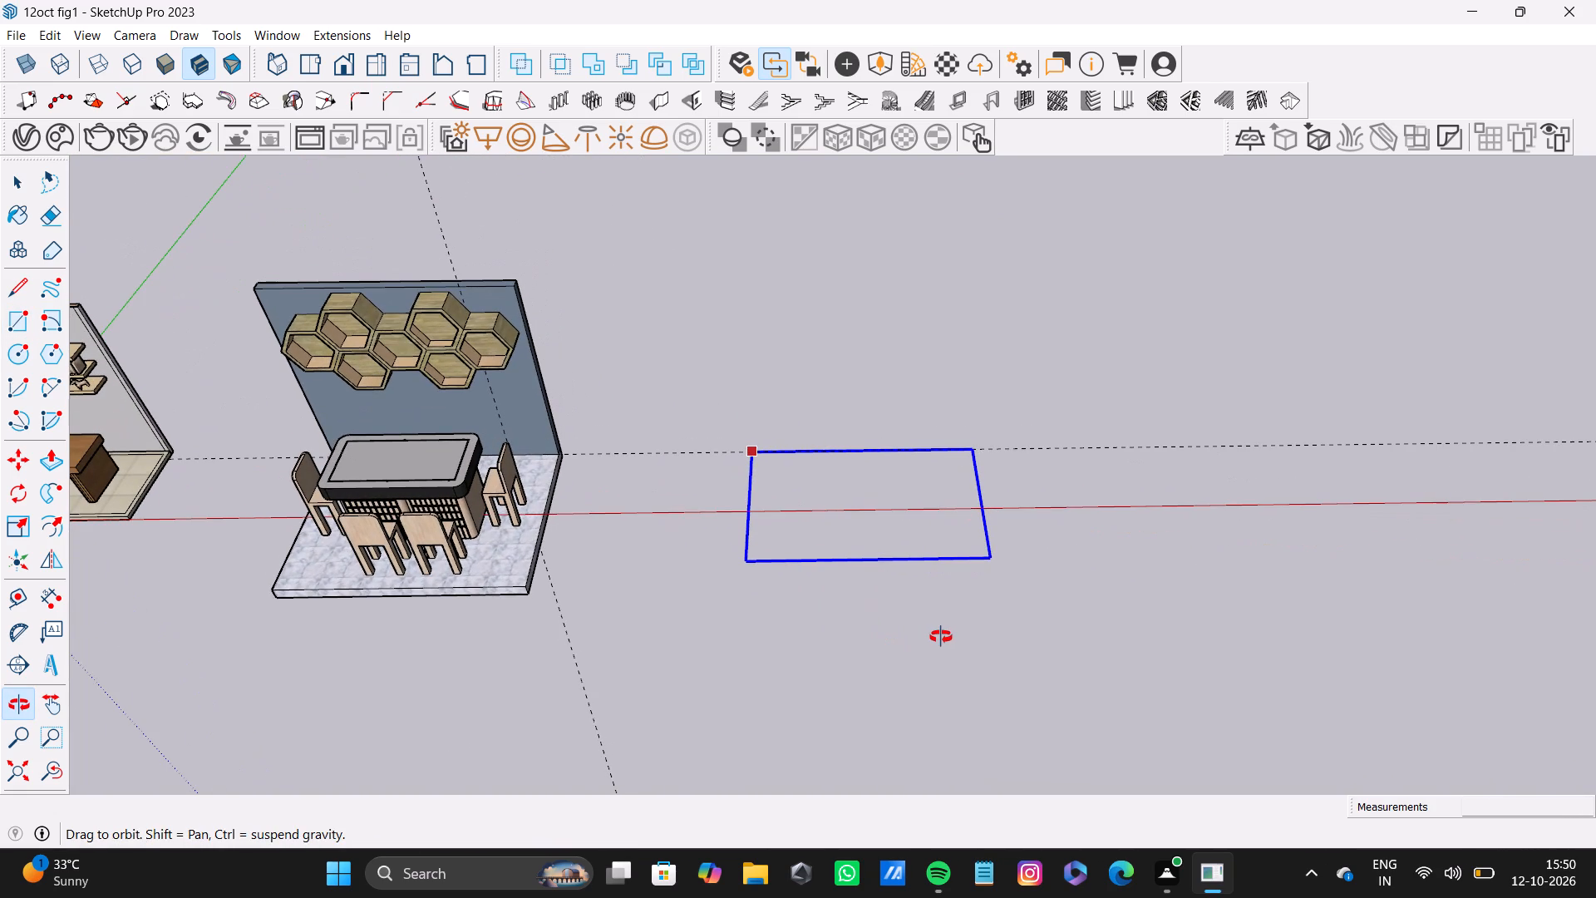
pyautogui.keyDown('shift'); pyautogui.moveTo(941, 637); pyautogui.dragTo(915, 656, button='middle'); pyautogui.keyUp('shift')
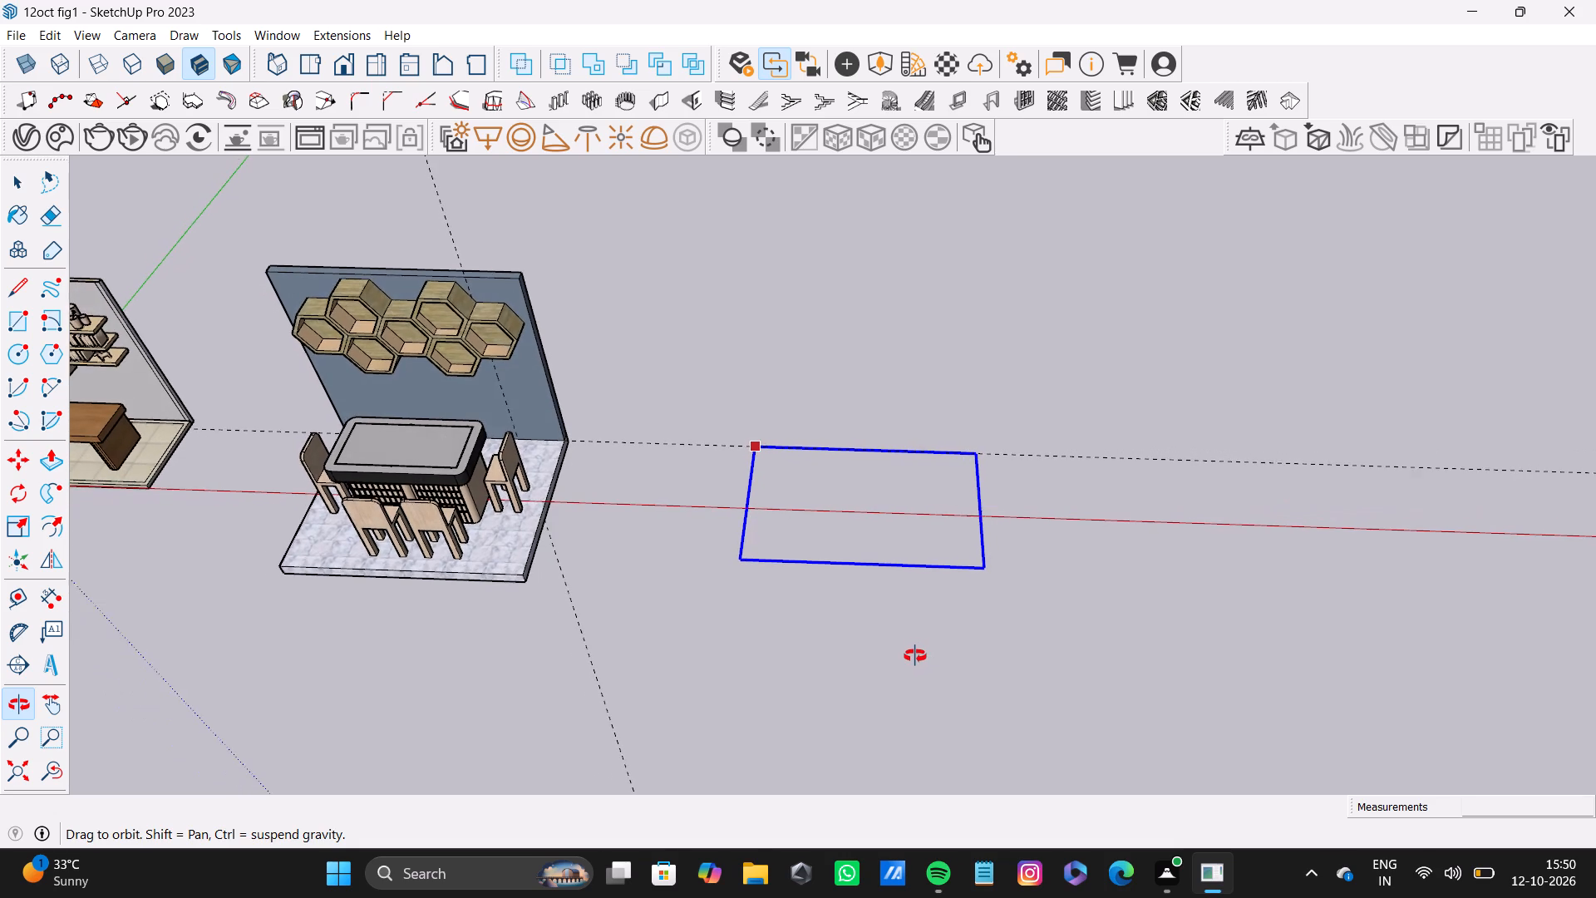
pyautogui.keyDown('shift'); pyautogui.moveTo(915, 656); pyautogui.dragTo(904, 666, button='middle'); pyautogui.keyUp('shift')
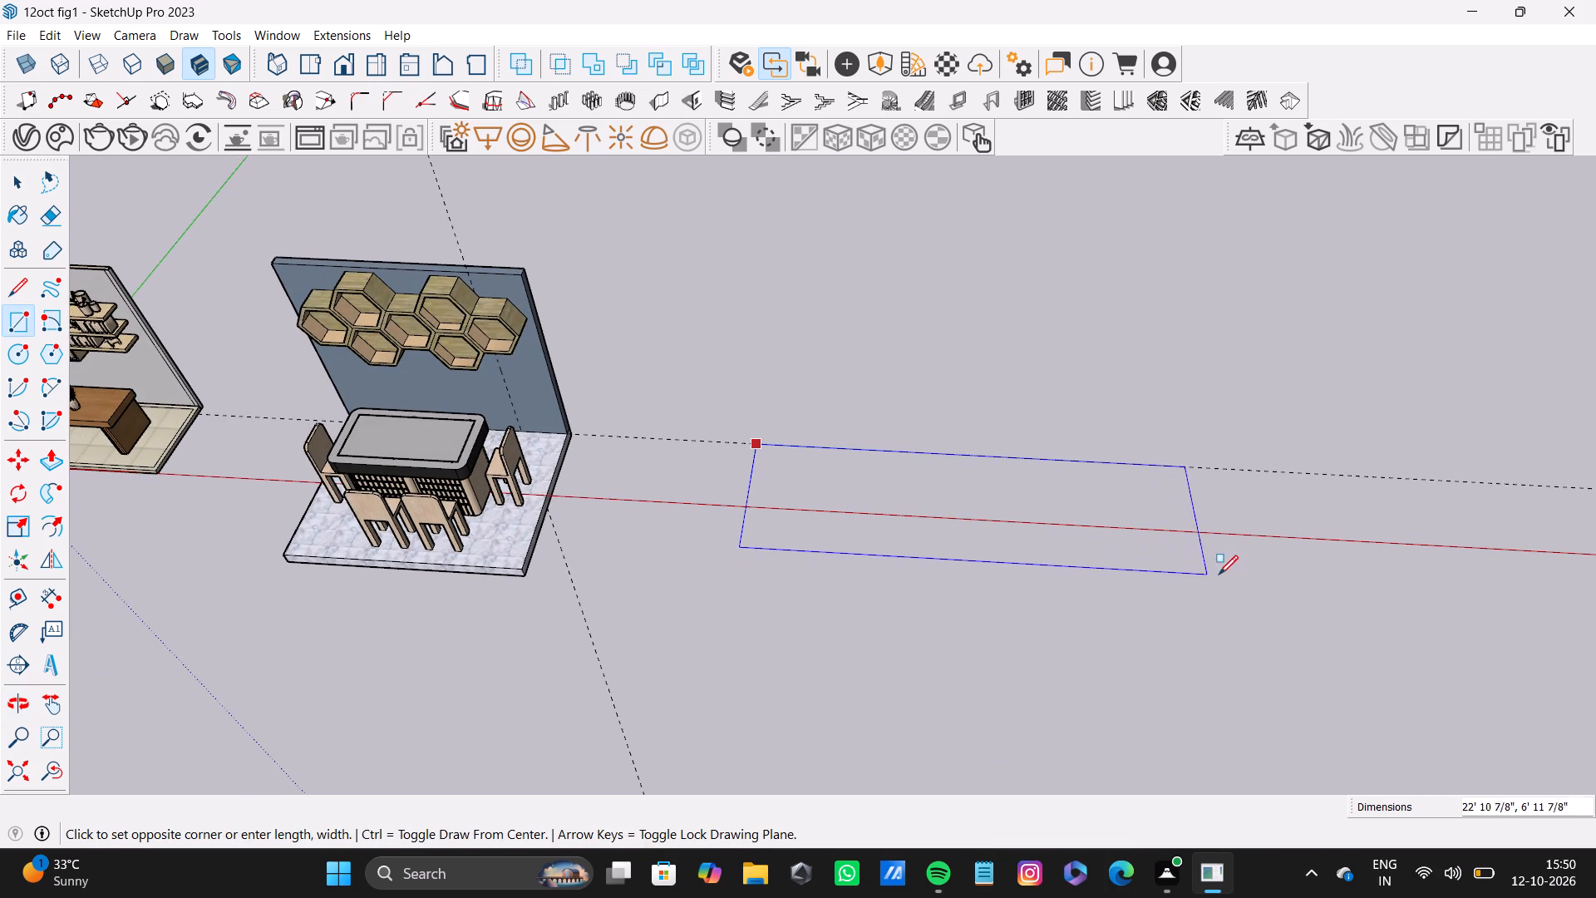
pyautogui.click(1241, 550)
pyautogui.scroll(-4, 1011, 583)
pyautogui.keyDown('shift'); pyautogui.moveTo(1002, 588); pyautogui.dragTo(889, 635, button='middle'); pyautogui.keyUp('shift')
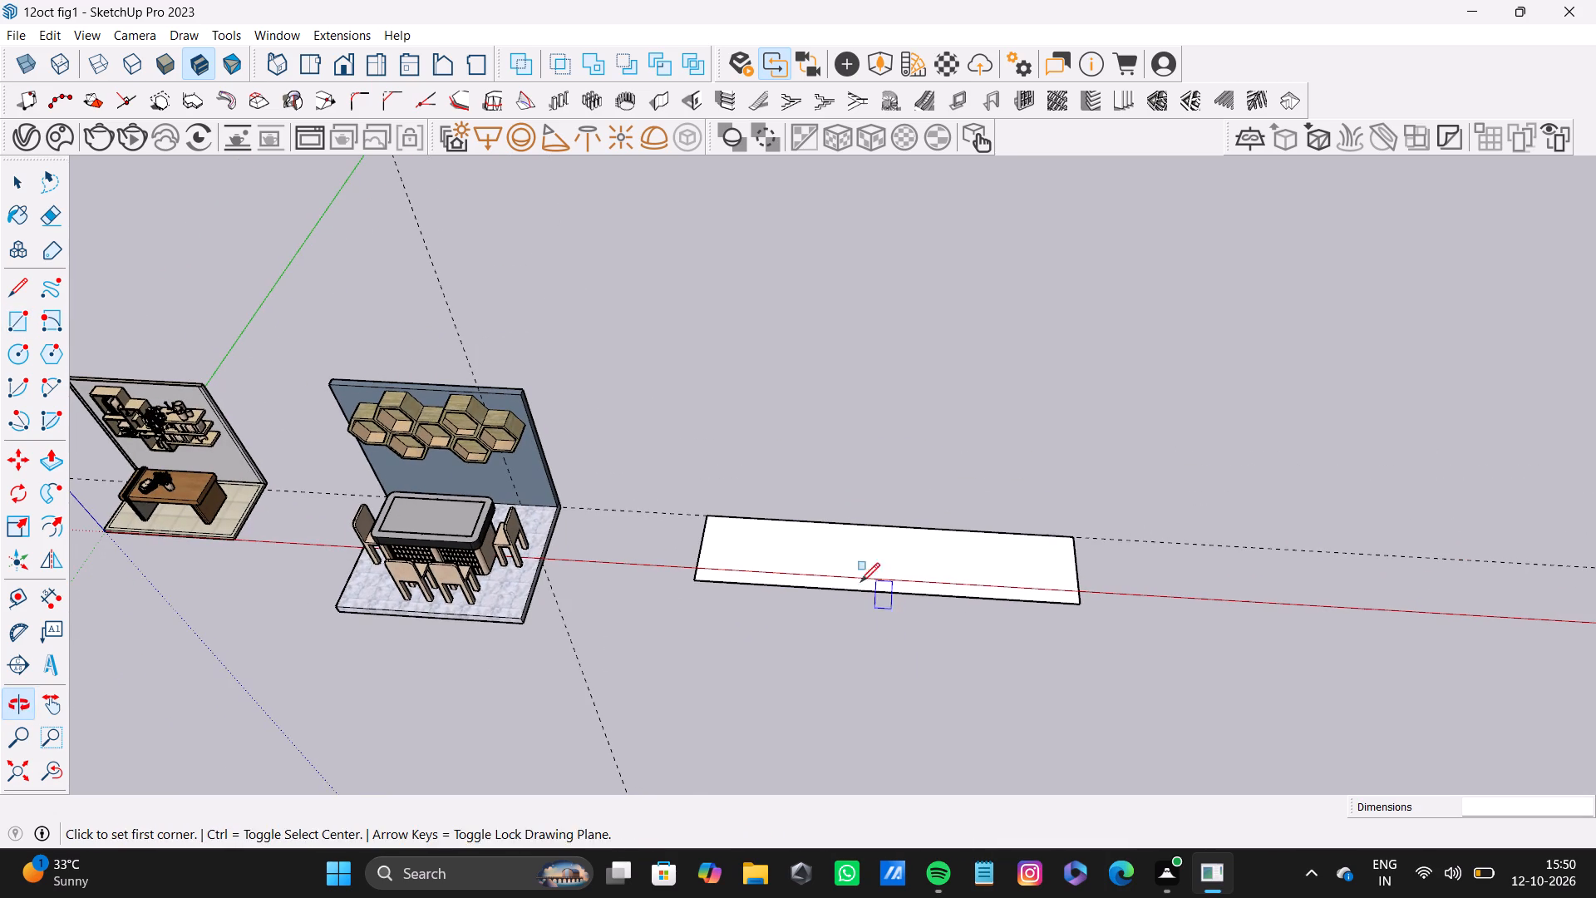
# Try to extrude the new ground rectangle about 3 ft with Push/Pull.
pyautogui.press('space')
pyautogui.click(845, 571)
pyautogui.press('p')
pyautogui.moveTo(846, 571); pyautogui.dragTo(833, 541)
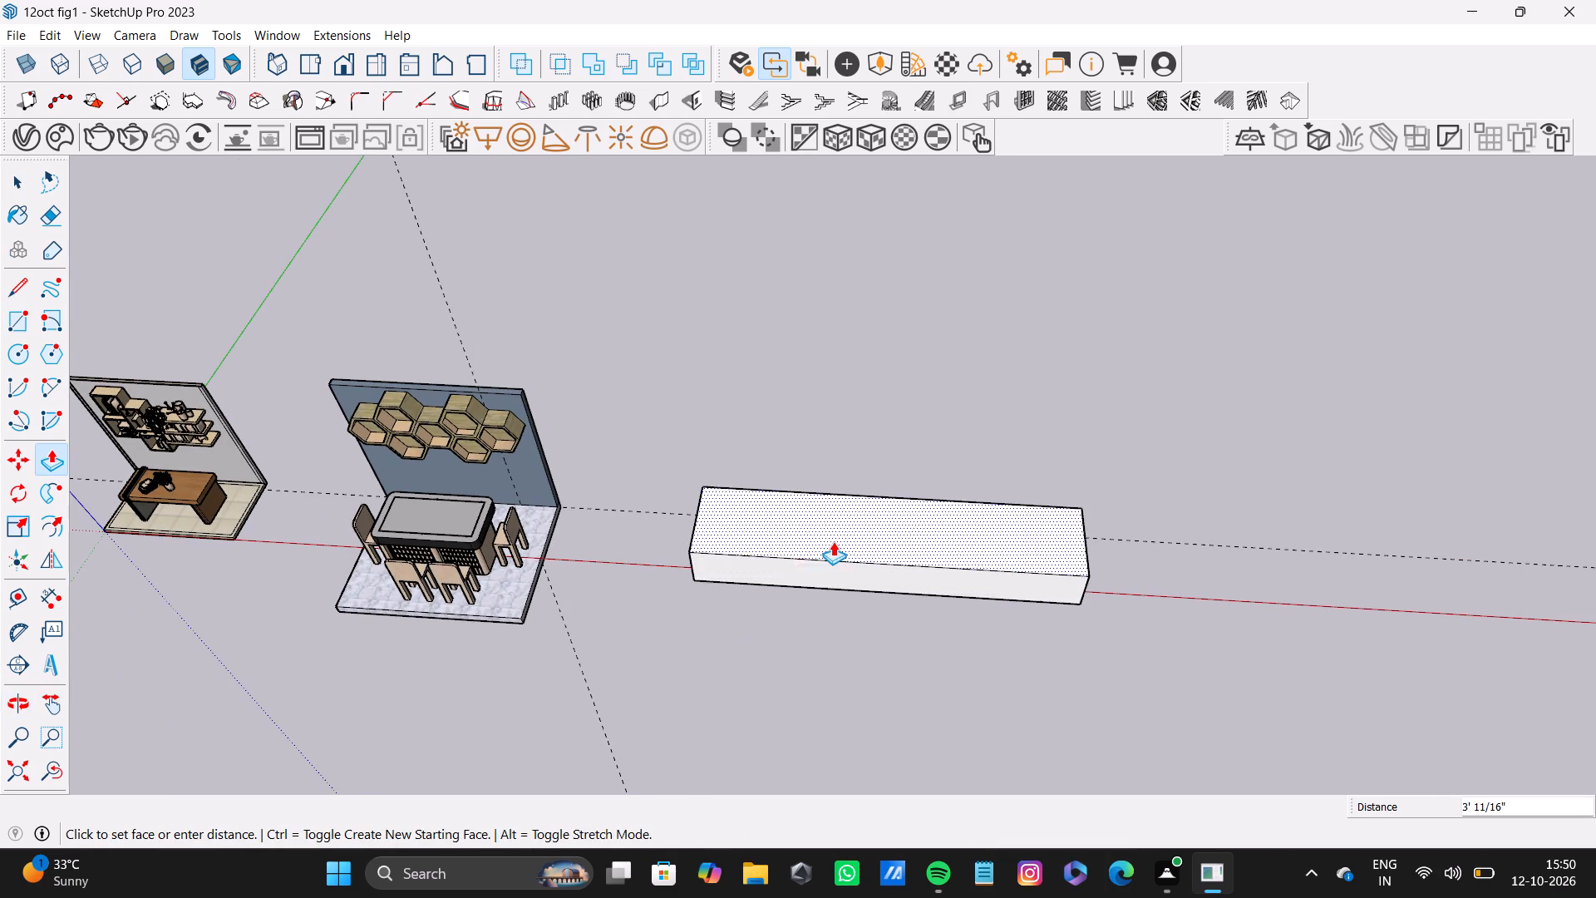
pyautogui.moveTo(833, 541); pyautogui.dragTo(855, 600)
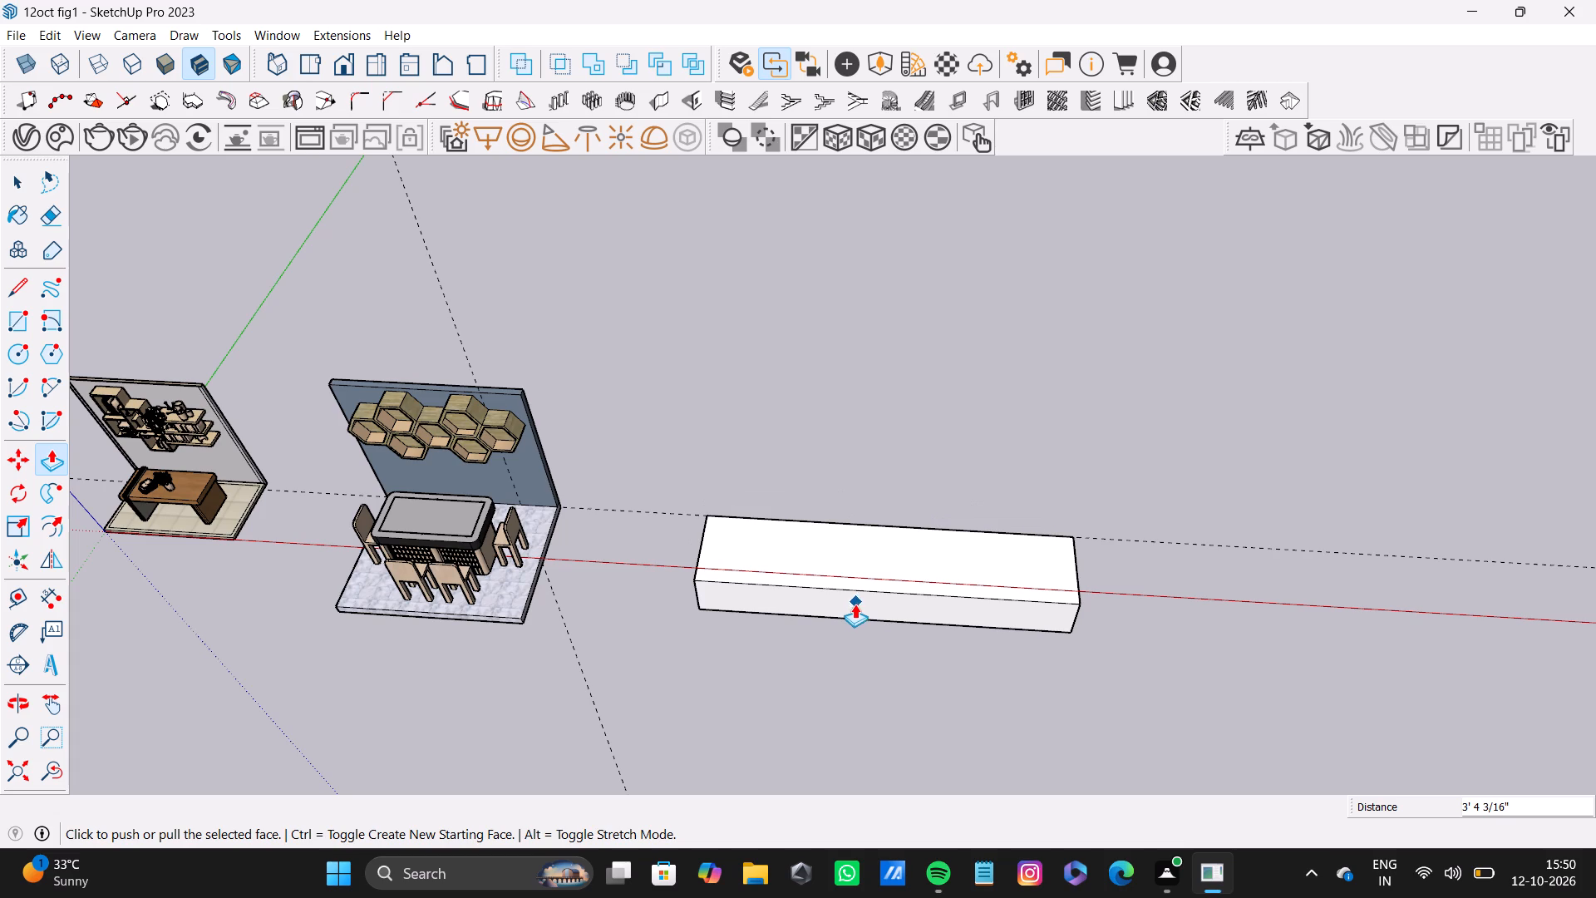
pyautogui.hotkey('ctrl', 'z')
# Place a guide parallel to the rectangle's rear edge, about 1' 2" inward.
pyautogui.scroll(7, 846, 541)
pyautogui.press('t')
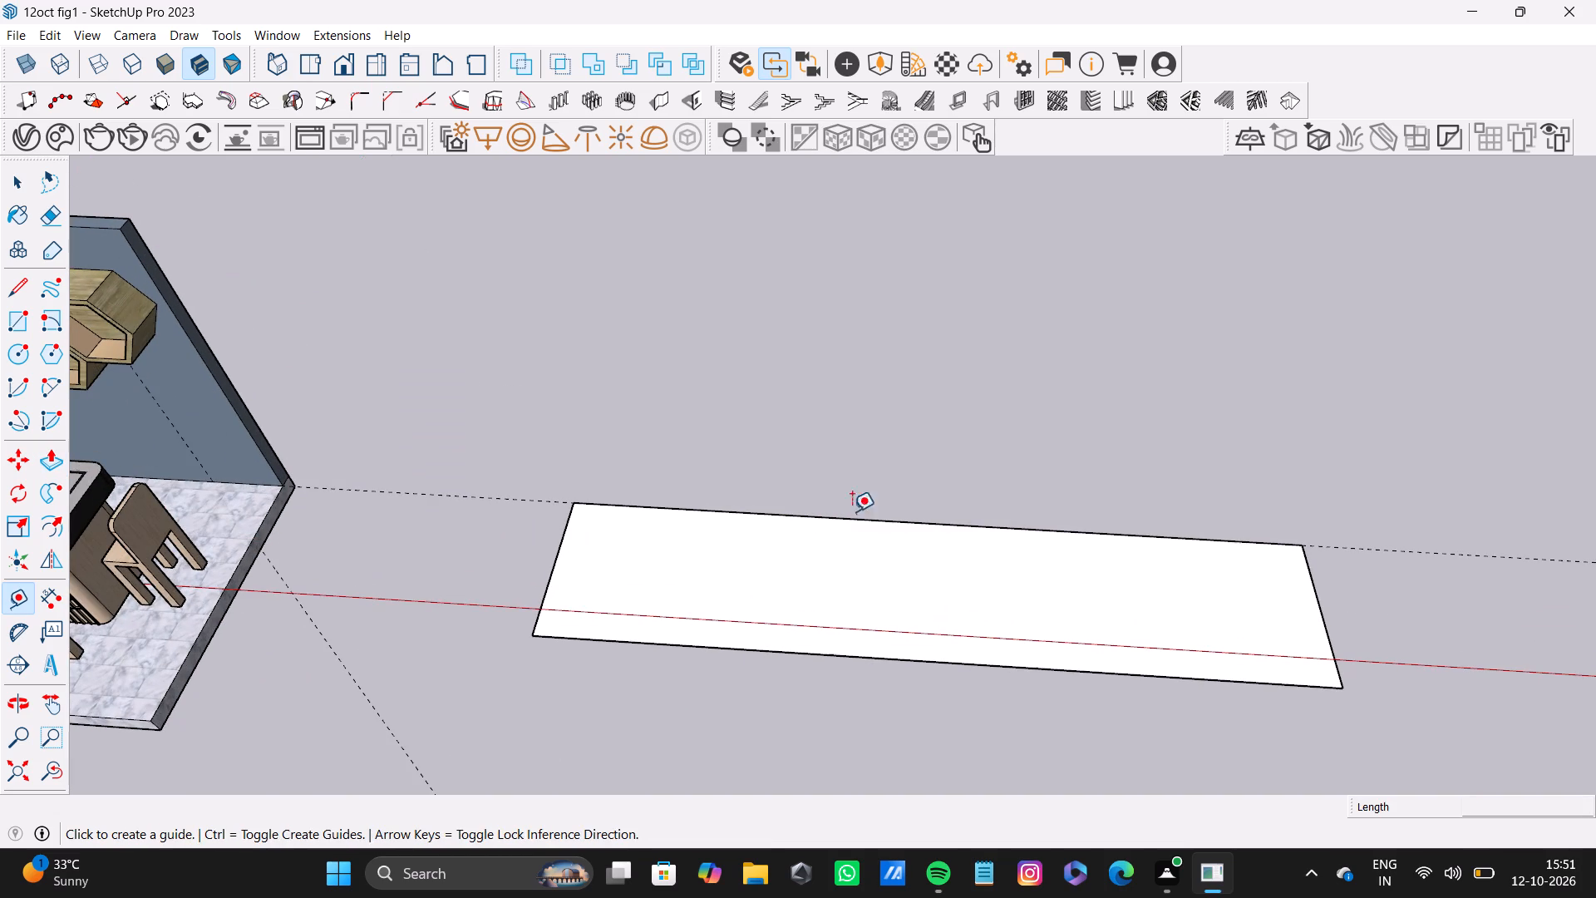
pyautogui.click(909, 518)
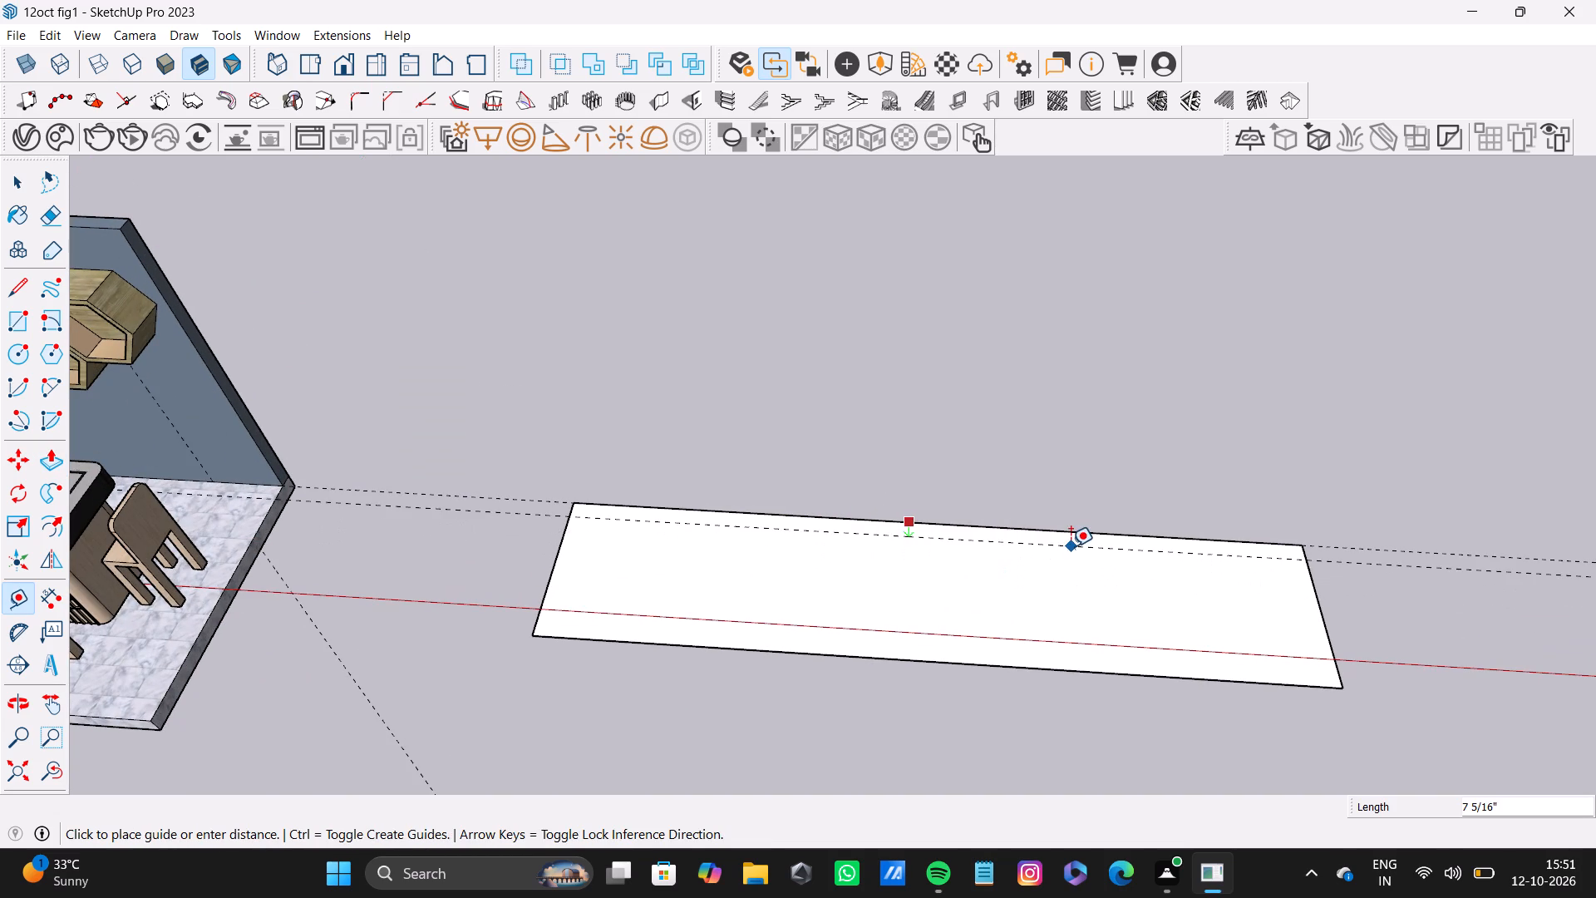
pyautogui.moveTo(1068, 551); pyautogui.dragTo(995, 657, button='middle')
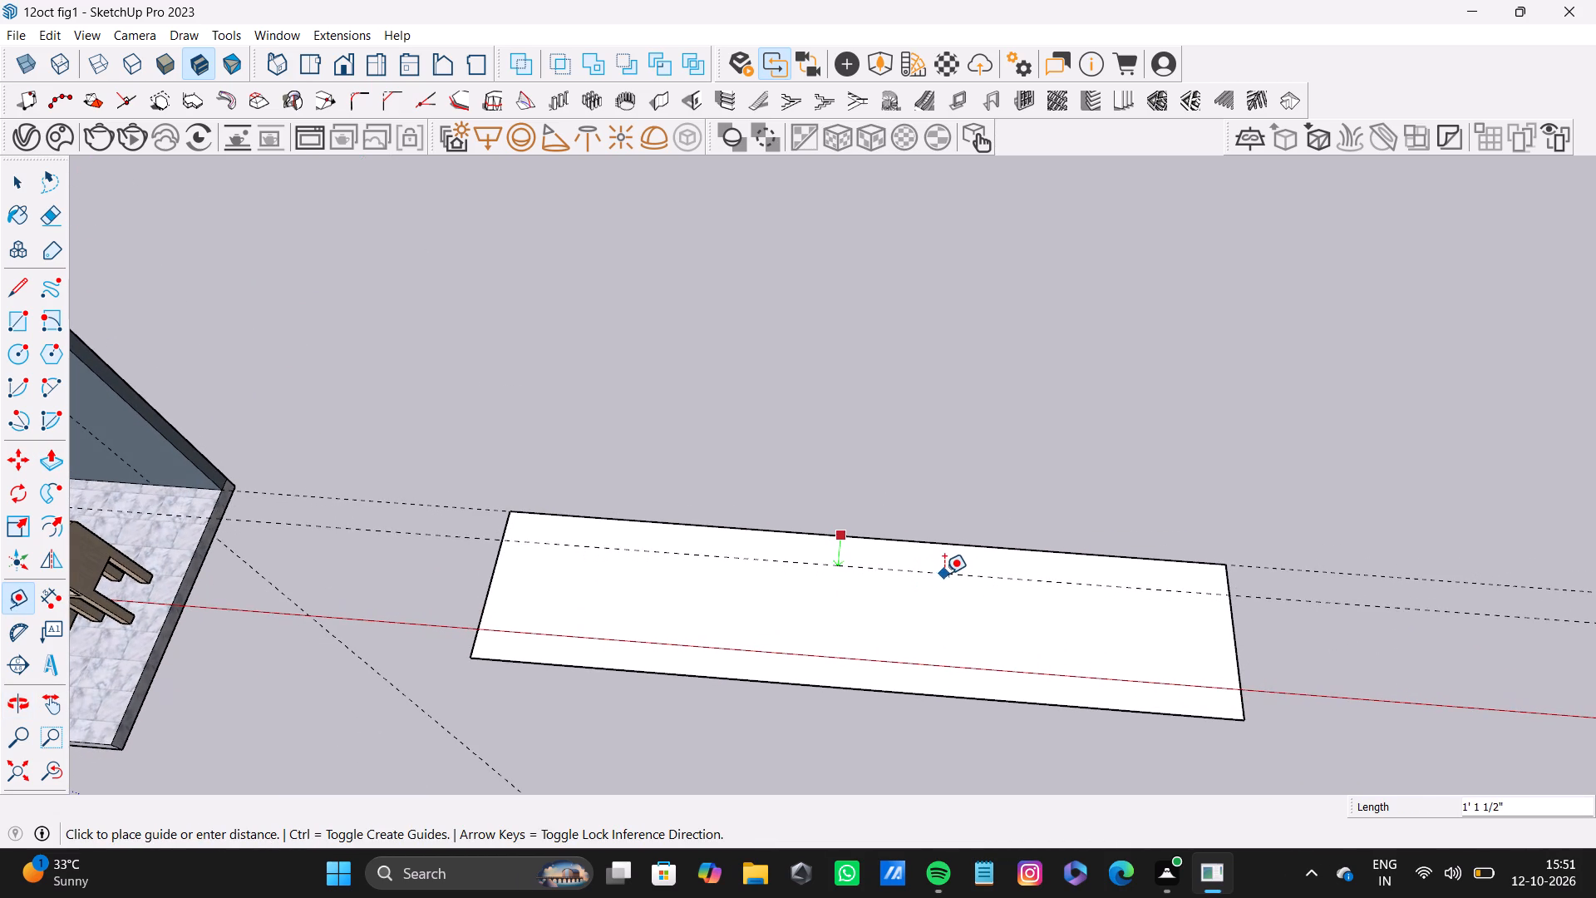
pyautogui.click(950, 576)
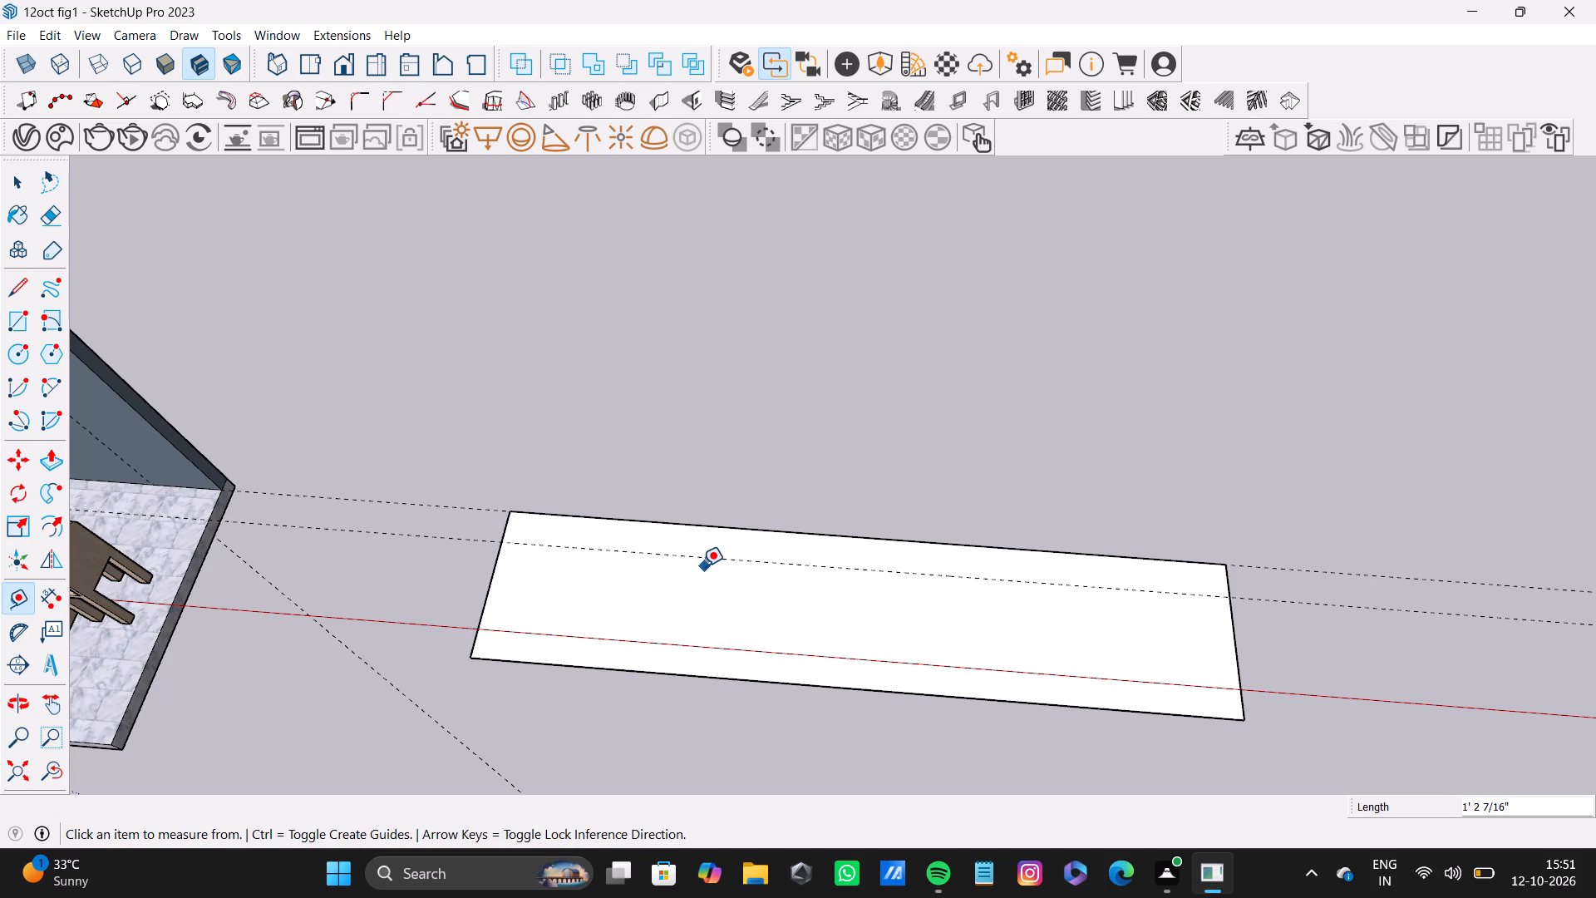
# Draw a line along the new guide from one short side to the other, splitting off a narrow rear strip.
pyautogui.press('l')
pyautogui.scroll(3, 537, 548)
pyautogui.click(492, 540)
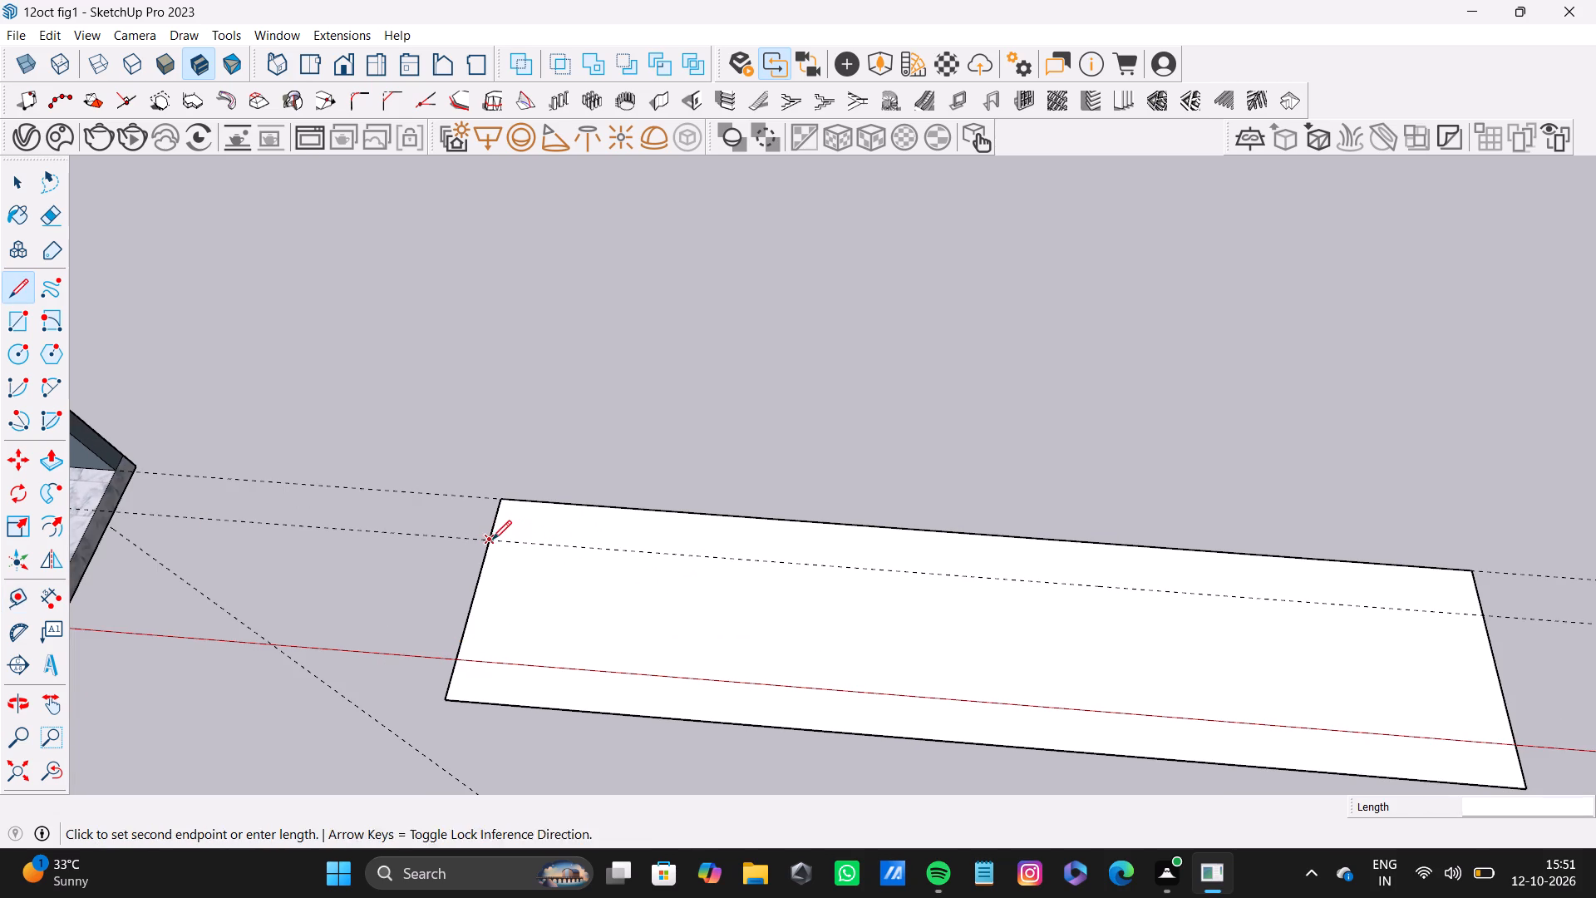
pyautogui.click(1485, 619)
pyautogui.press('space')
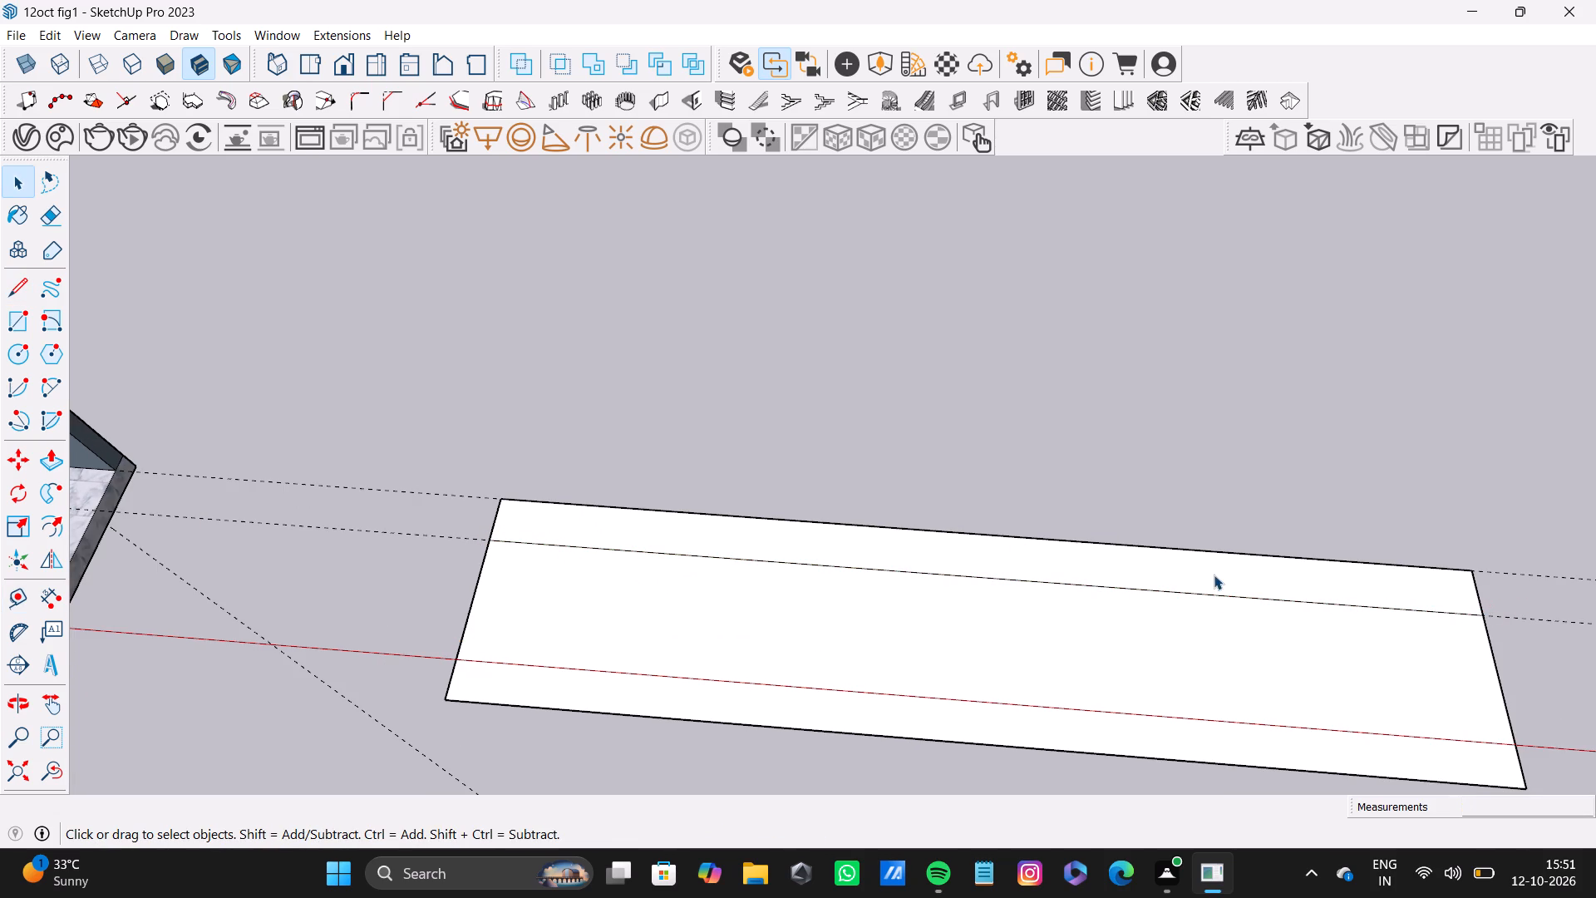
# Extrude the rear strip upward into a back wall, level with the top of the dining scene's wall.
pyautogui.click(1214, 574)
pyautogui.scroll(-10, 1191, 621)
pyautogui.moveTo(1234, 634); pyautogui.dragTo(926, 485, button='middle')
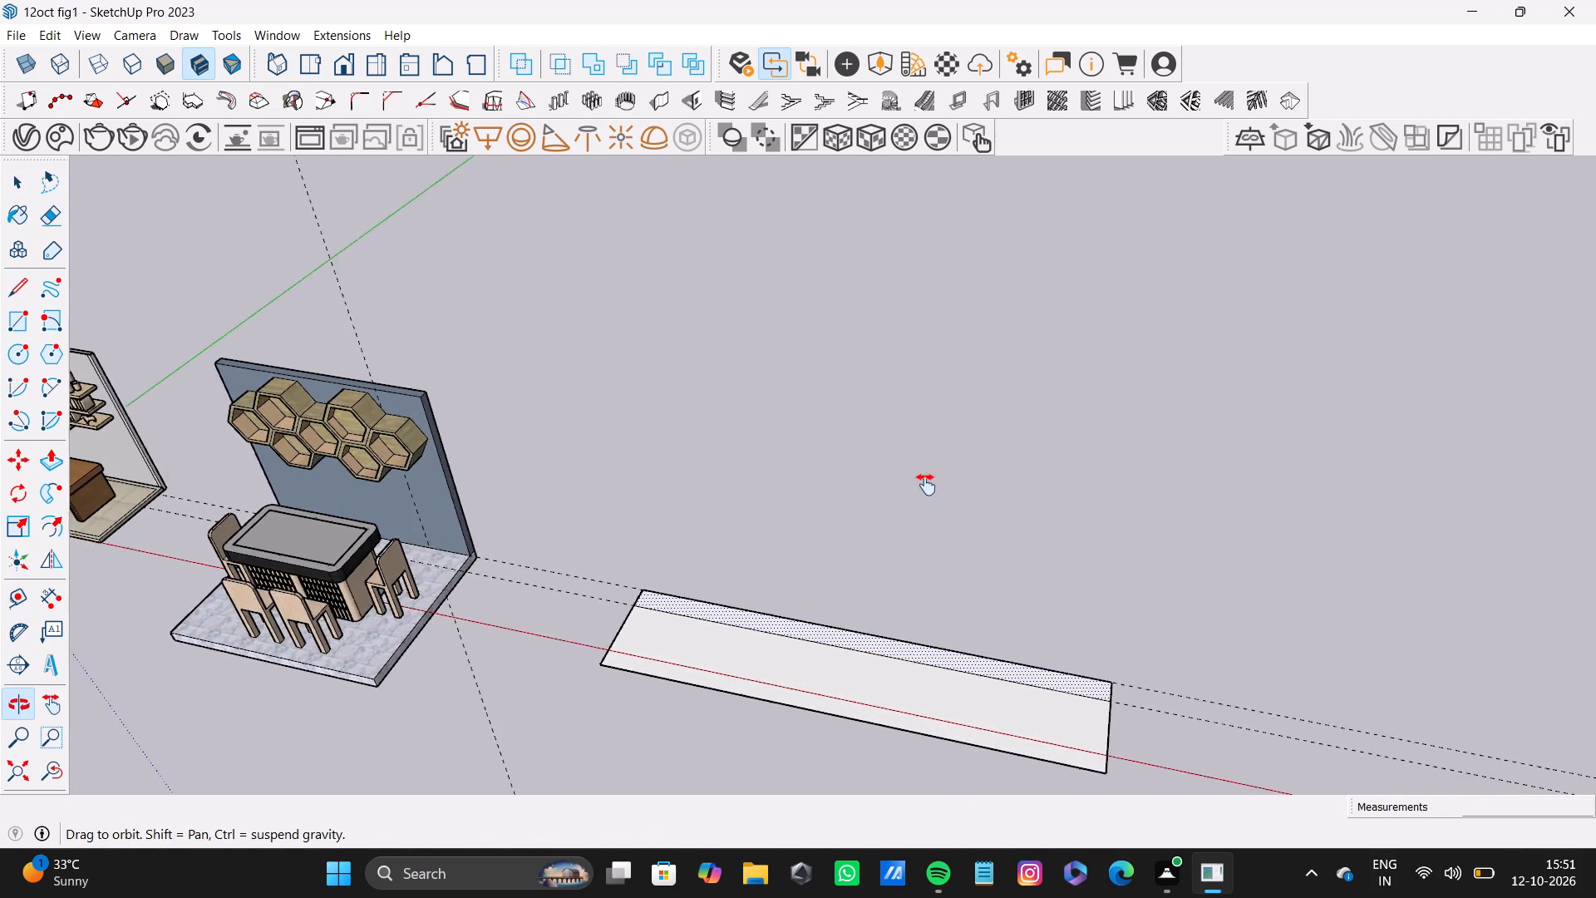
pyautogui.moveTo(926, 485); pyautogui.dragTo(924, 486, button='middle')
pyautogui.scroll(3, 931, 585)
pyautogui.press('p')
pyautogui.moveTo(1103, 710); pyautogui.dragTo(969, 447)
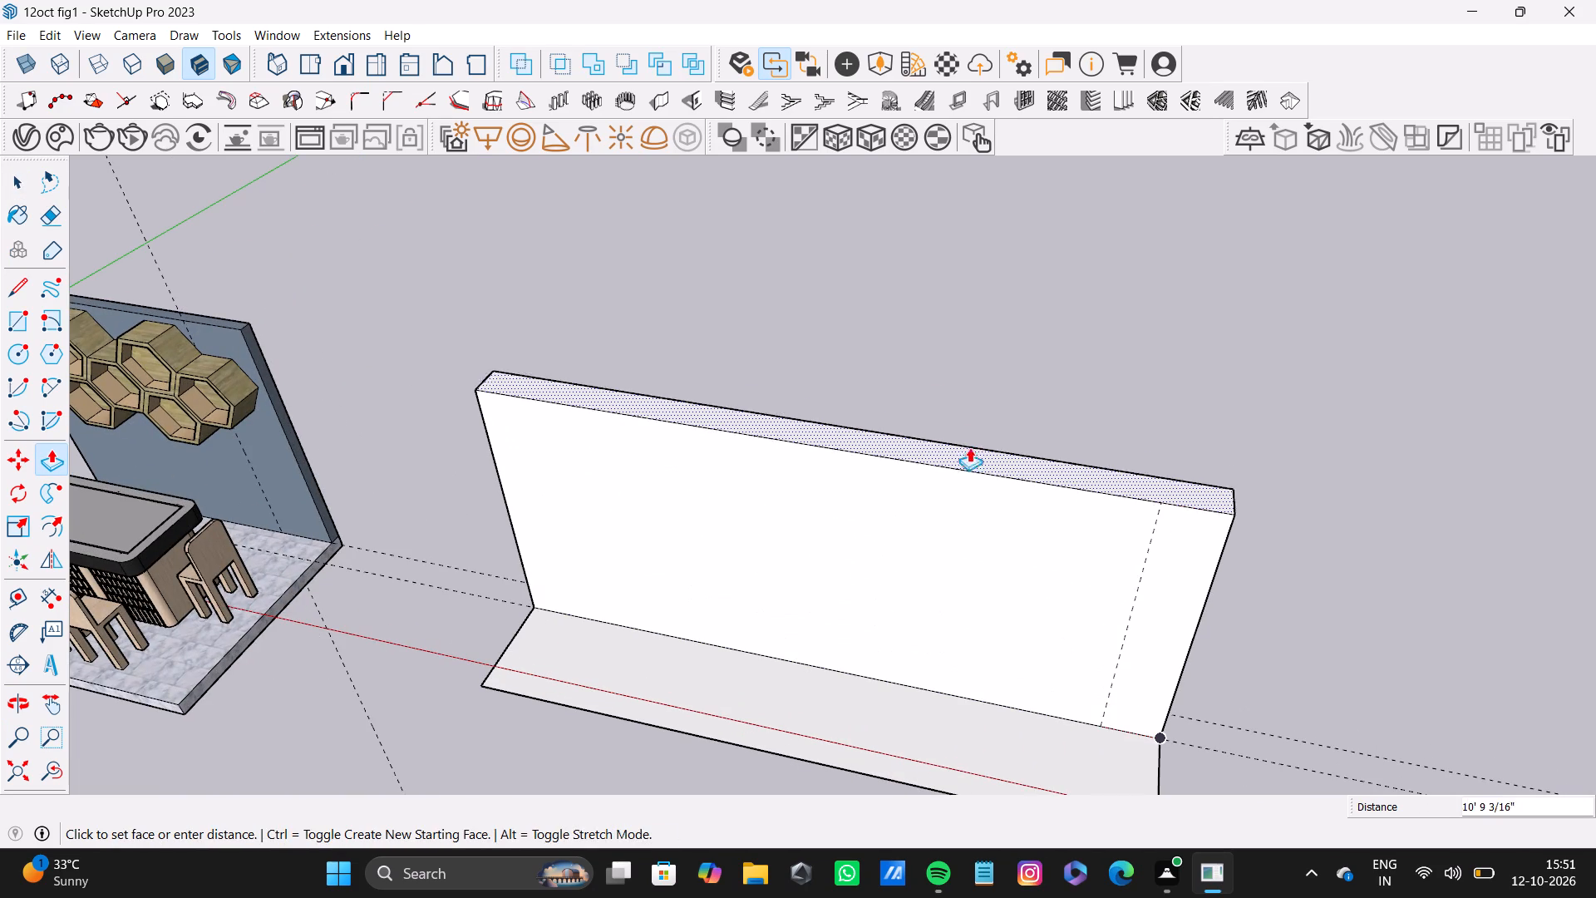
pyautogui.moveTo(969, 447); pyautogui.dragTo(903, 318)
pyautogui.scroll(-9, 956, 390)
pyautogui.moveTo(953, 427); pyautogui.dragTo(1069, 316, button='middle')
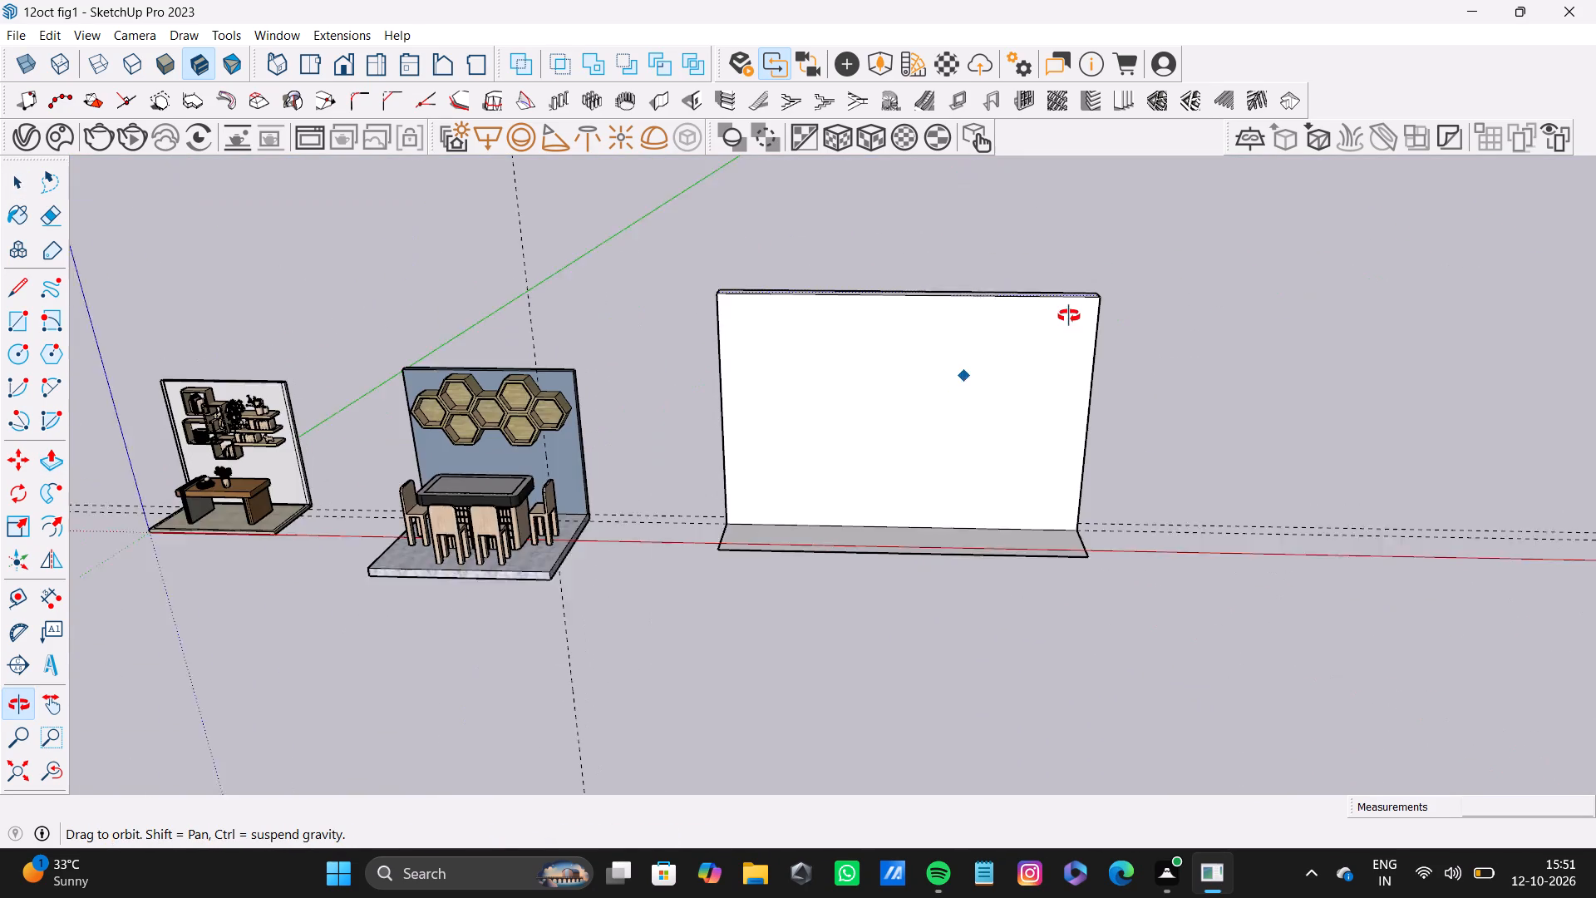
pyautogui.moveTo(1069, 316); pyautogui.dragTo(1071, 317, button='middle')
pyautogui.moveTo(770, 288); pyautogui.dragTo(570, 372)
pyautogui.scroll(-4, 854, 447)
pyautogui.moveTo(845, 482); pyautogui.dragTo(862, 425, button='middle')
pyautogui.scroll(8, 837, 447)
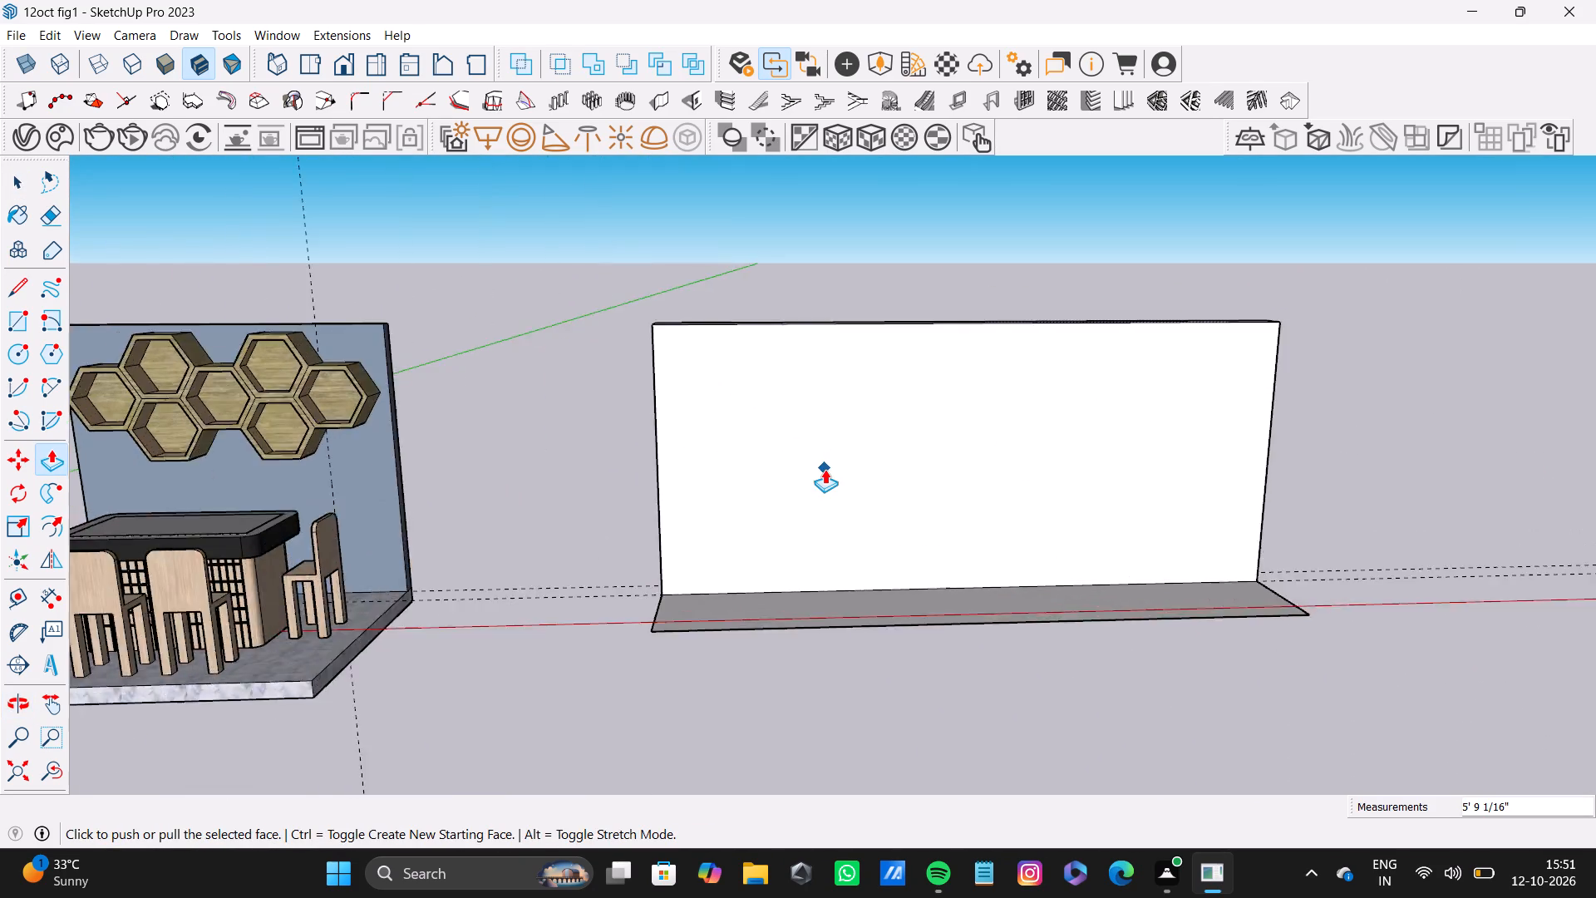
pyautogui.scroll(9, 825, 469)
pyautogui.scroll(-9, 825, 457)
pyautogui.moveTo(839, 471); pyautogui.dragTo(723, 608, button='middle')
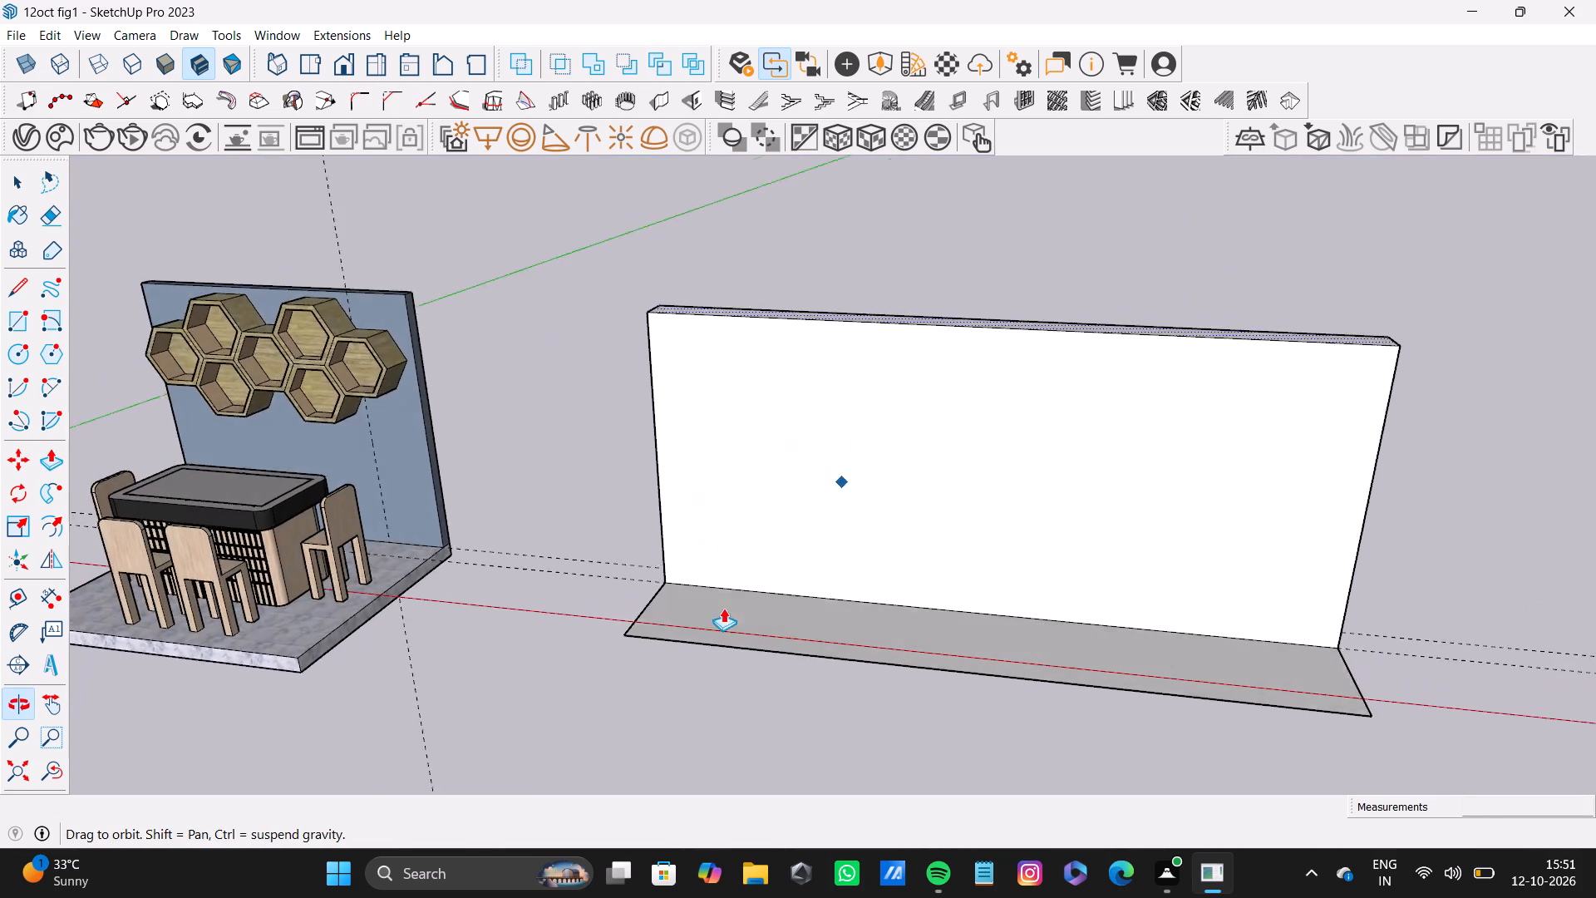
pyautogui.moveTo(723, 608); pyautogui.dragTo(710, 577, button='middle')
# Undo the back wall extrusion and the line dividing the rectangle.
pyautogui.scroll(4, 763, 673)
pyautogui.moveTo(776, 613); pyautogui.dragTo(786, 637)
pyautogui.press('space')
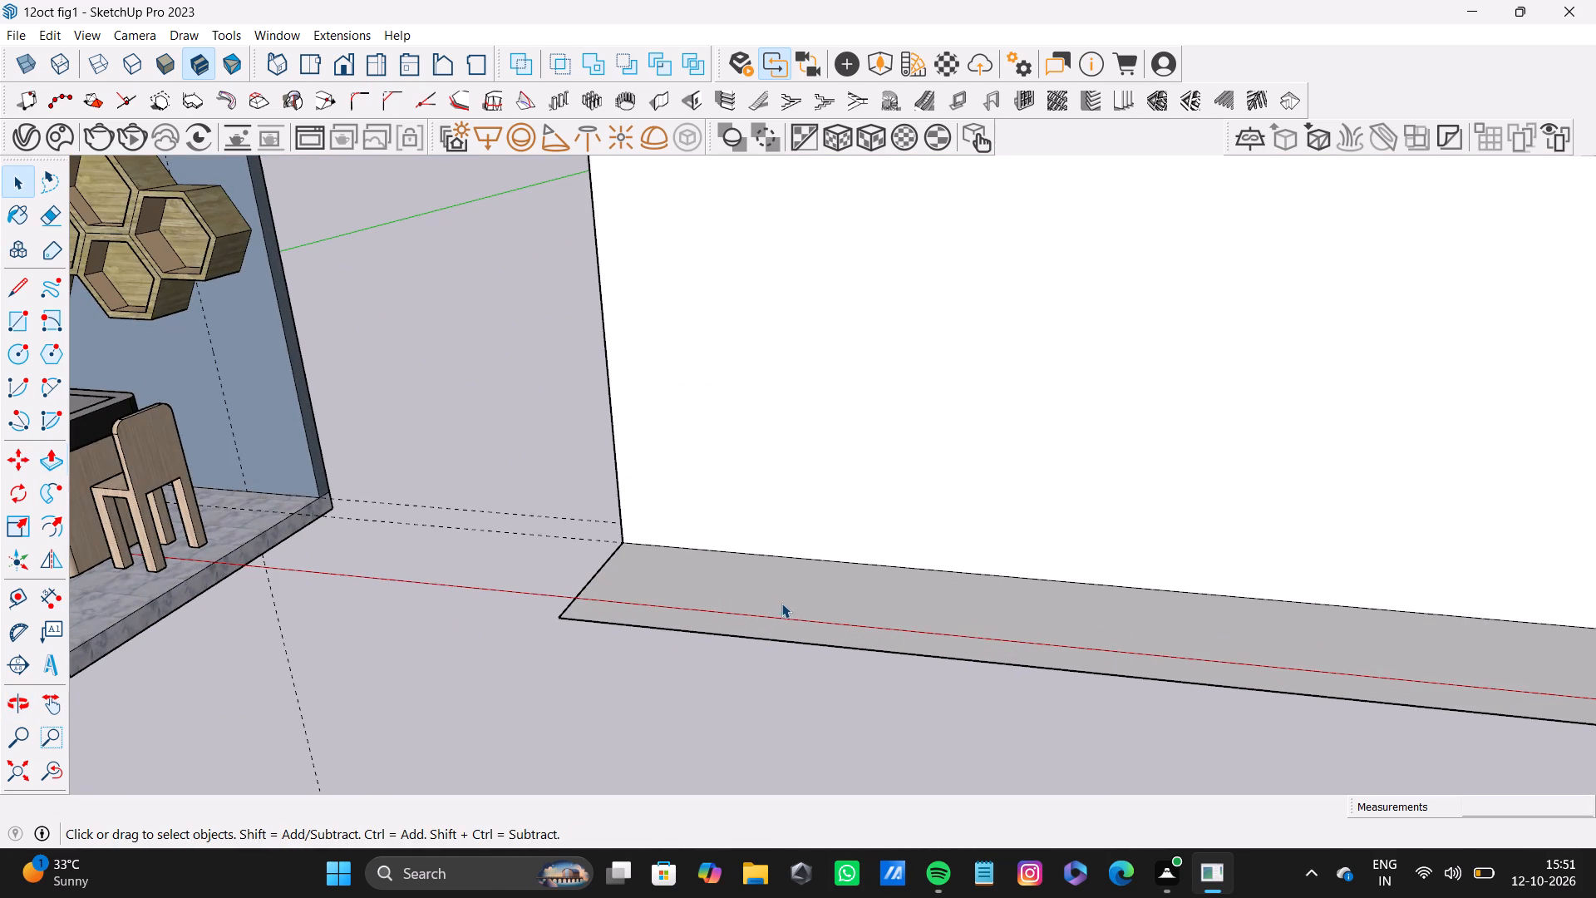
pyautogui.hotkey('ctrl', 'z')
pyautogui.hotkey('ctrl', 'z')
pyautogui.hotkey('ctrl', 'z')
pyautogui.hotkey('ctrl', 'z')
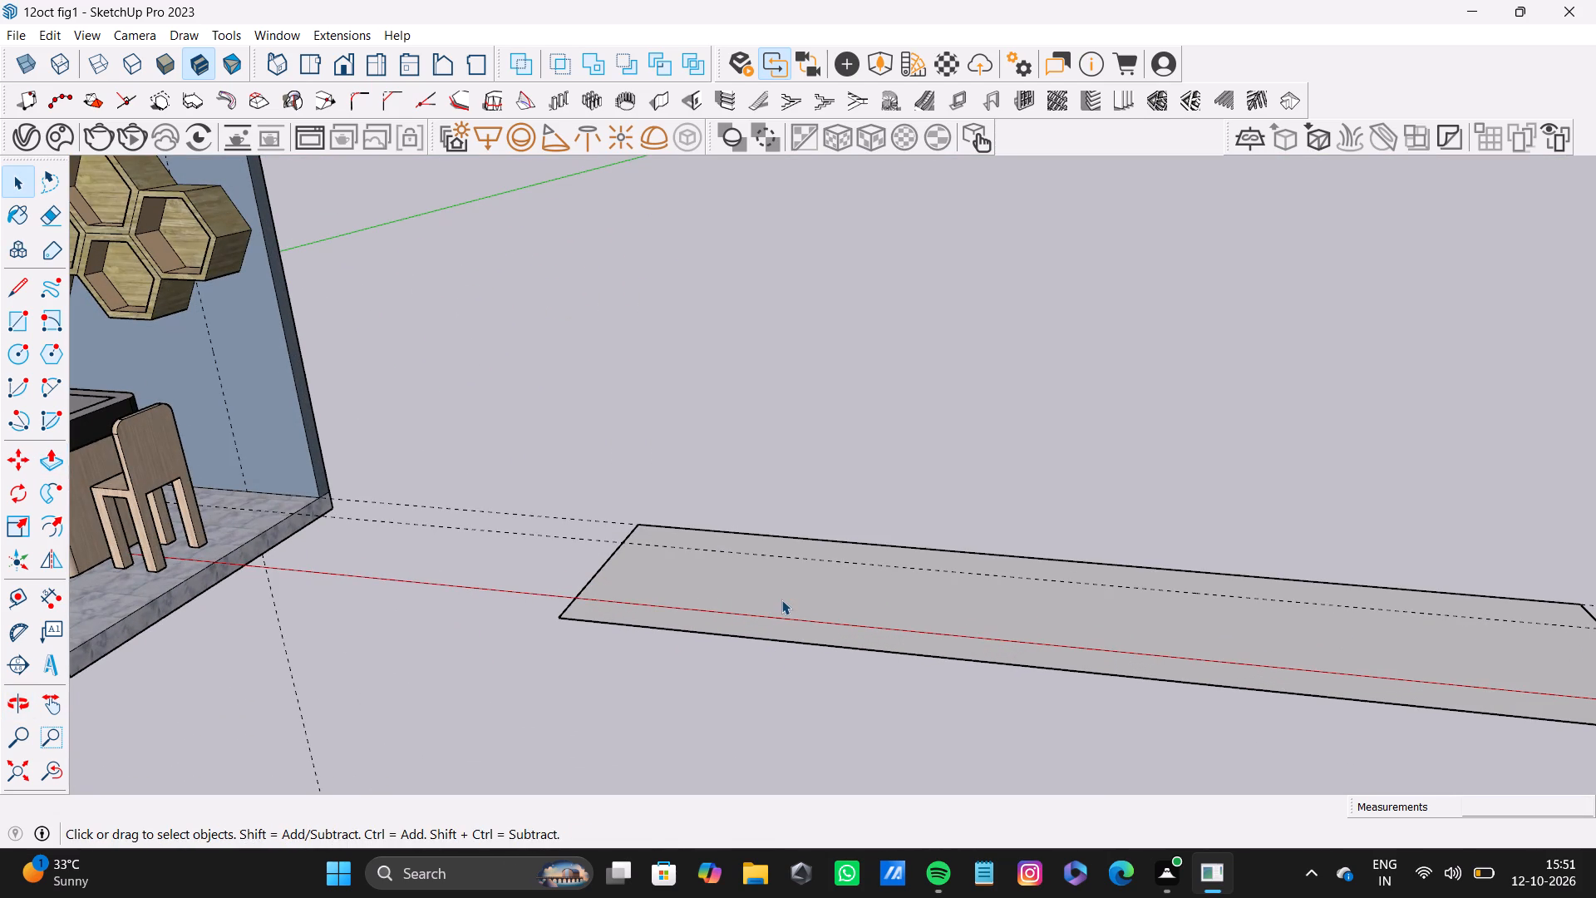
# Extrude the whole ground rectangle upward about 9 1/4" into a floor slab.
pyautogui.scroll(-8, 781, 599)
pyautogui.moveTo(777, 616); pyautogui.dragTo(806, 718, button='middle')
pyautogui.doubleClick(794, 596)
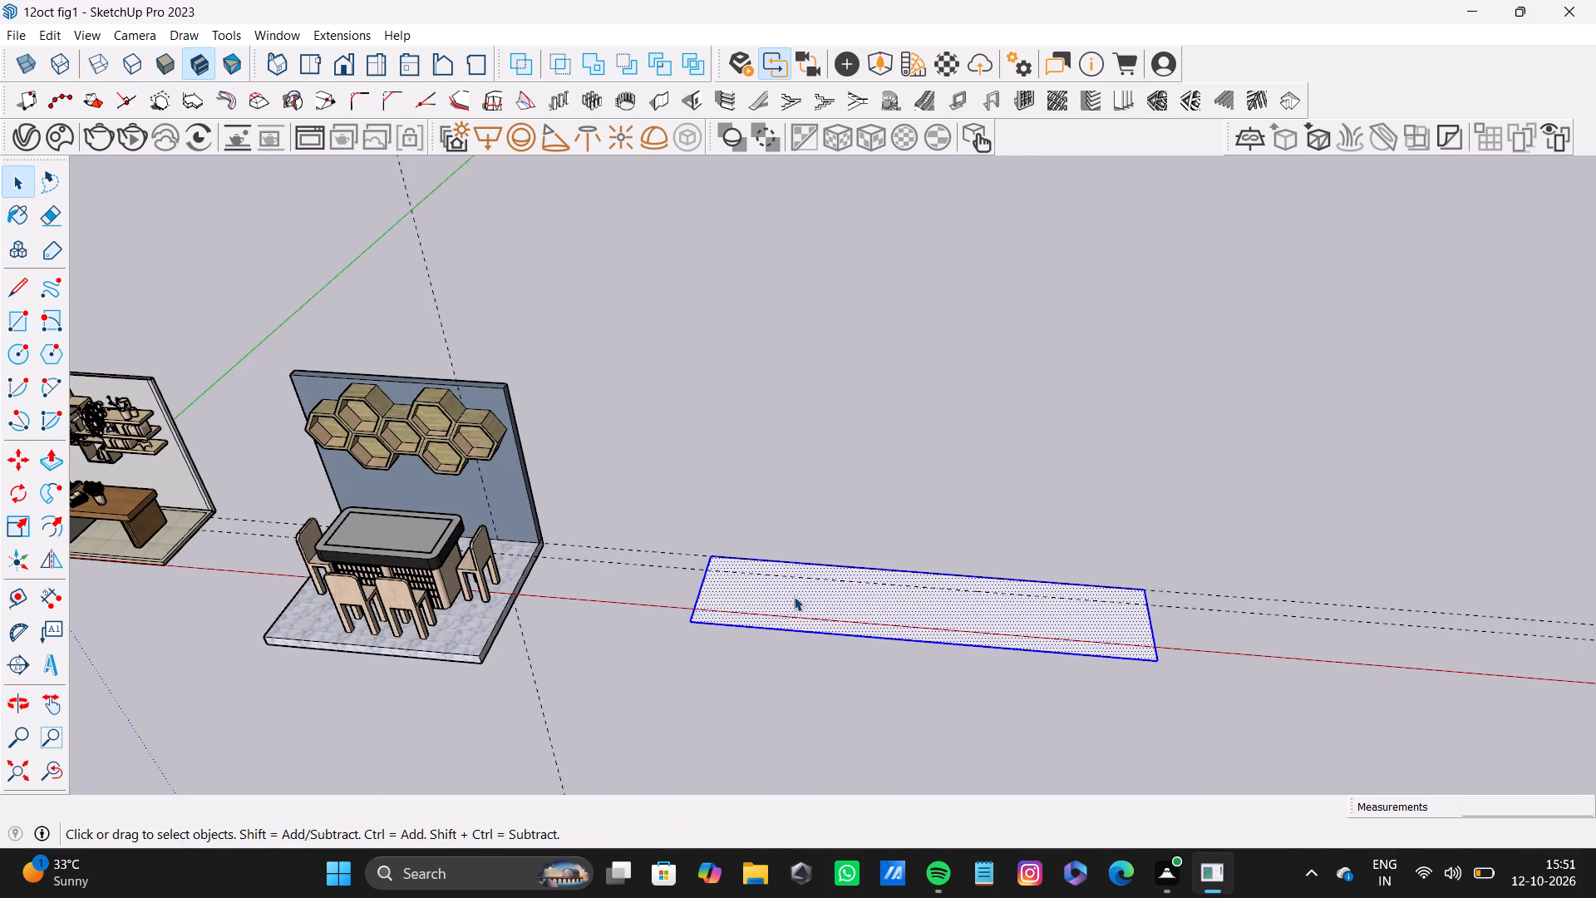
pyautogui.press('p')
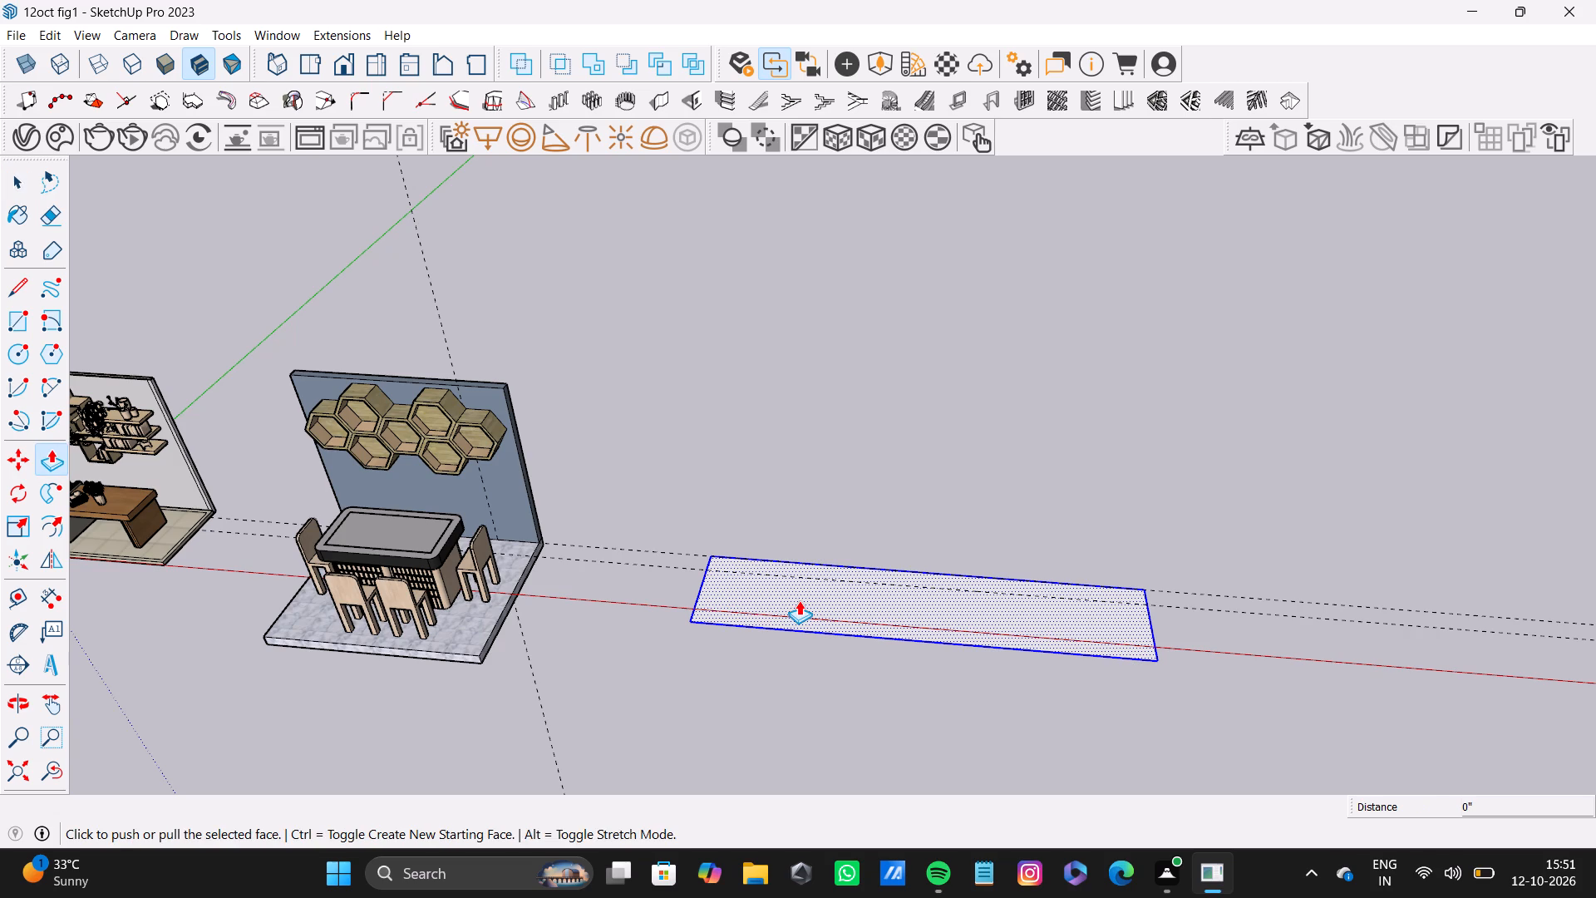
pyautogui.scroll(6, 799, 600)
pyautogui.moveTo(797, 608); pyautogui.dragTo(796, 589)
pyautogui.scroll(-14, 796, 589)
pyautogui.keyDown('shift'); pyautogui.moveTo(796, 595); pyautogui.dragTo(702, 585, button='middle'); pyautogui.keyUp('shift')
pyautogui.scroll(6, 712, 586)
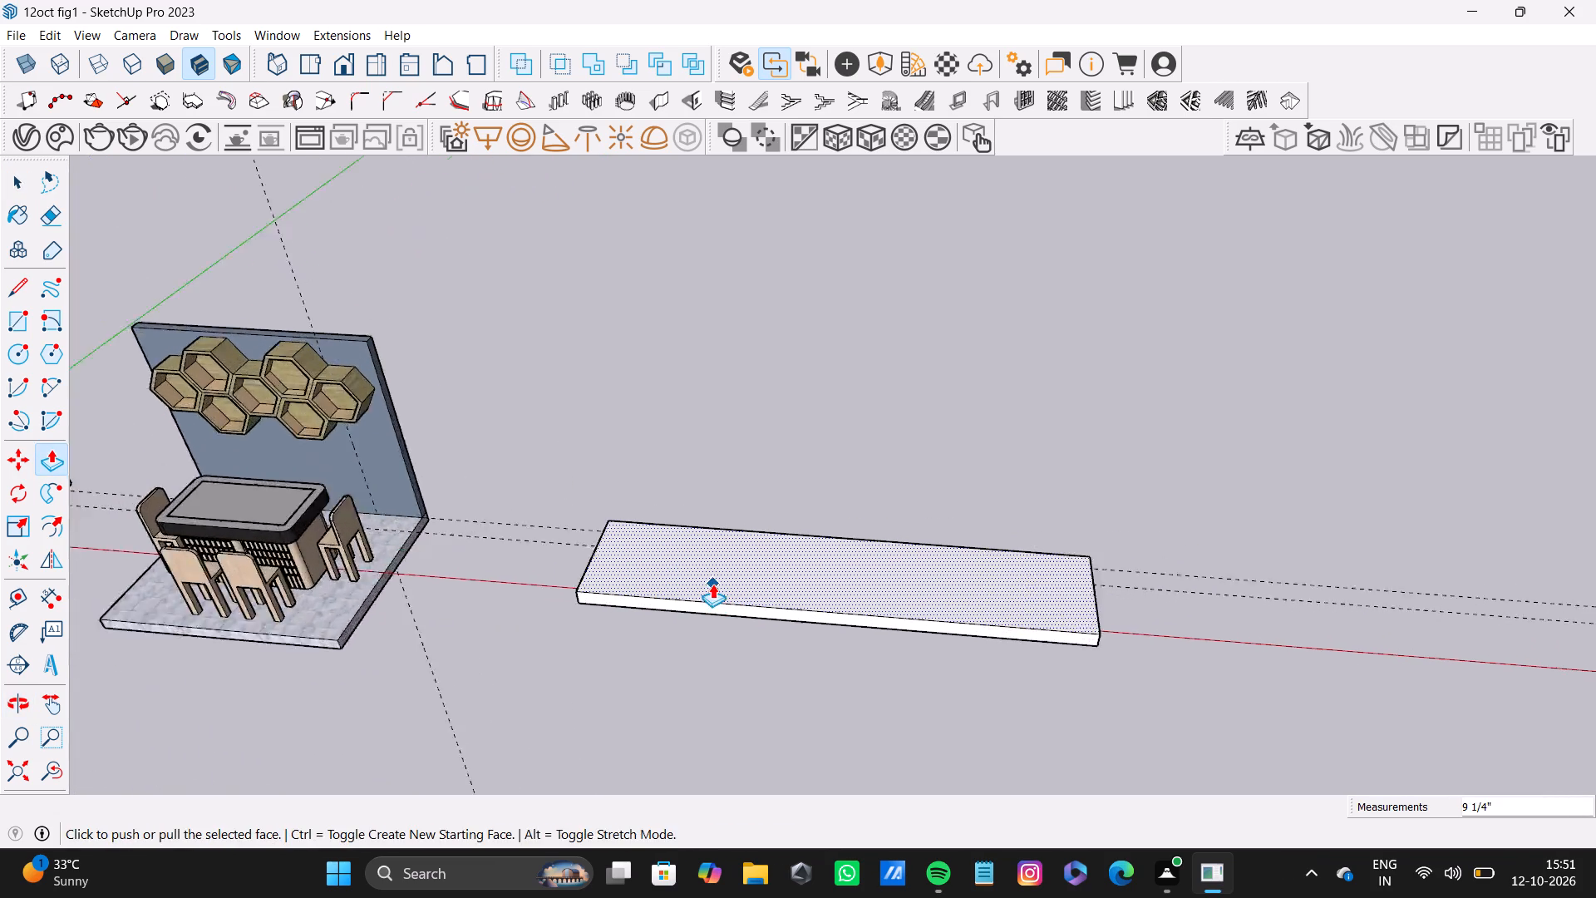
pyautogui.scroll(3, 712, 584)
pyautogui.press('space')
# Place a guide across the slab's top, parallel to its long rear edge and about 11 1/16" in from it.
pyautogui.press('t')
pyautogui.scroll(3, 723, 525)
pyautogui.click(808, 511)
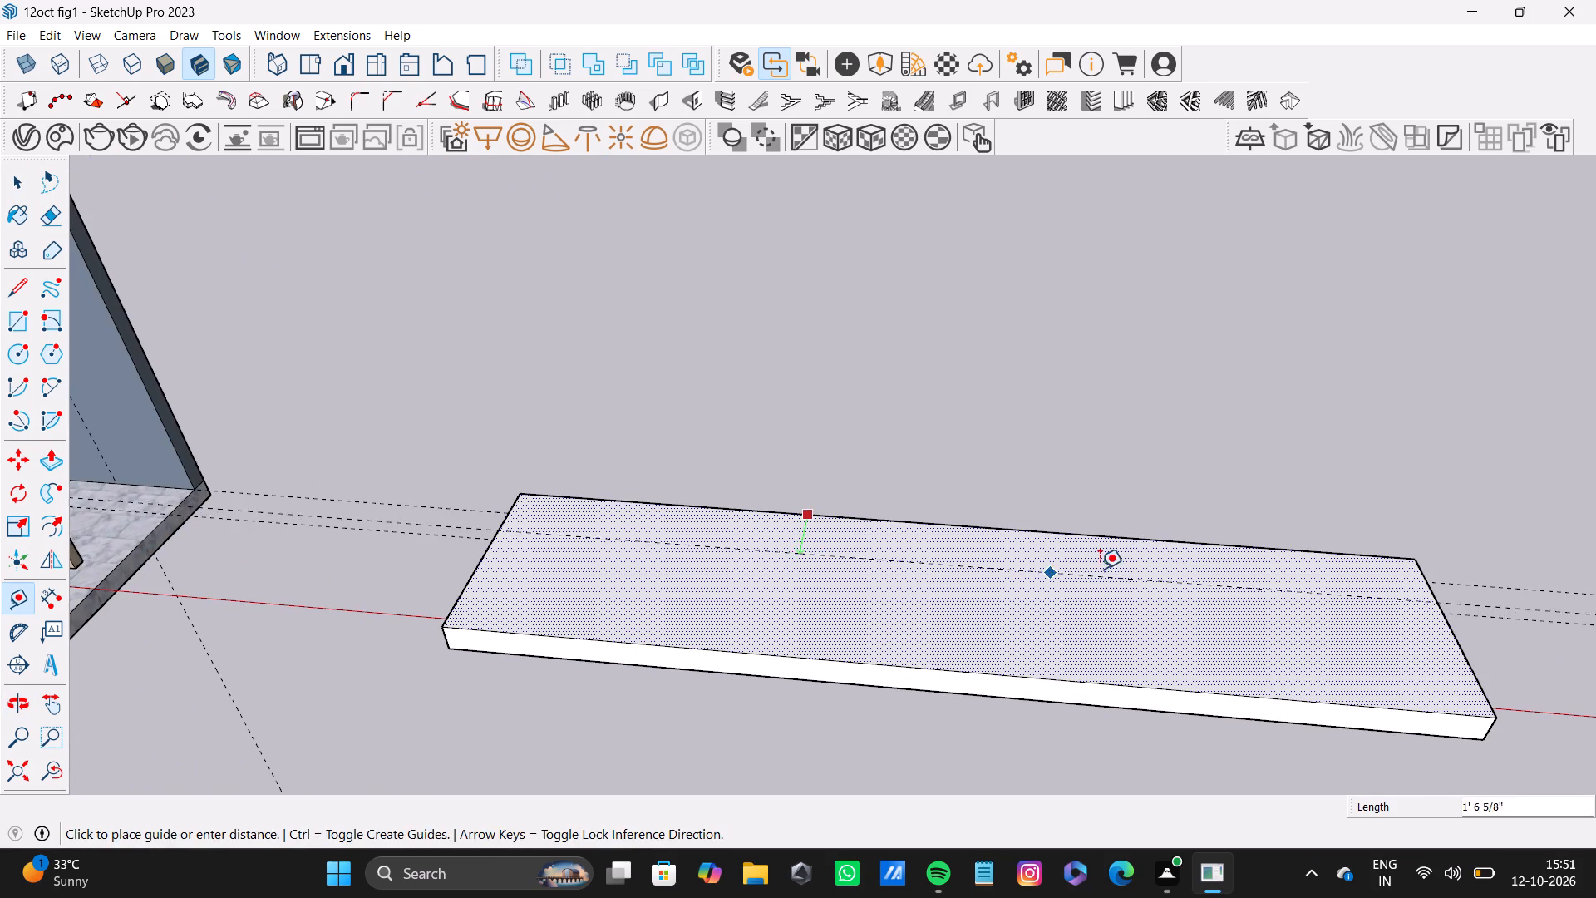
pyautogui.moveTo(1100, 569); pyautogui.dragTo(676, 620, button='middle')
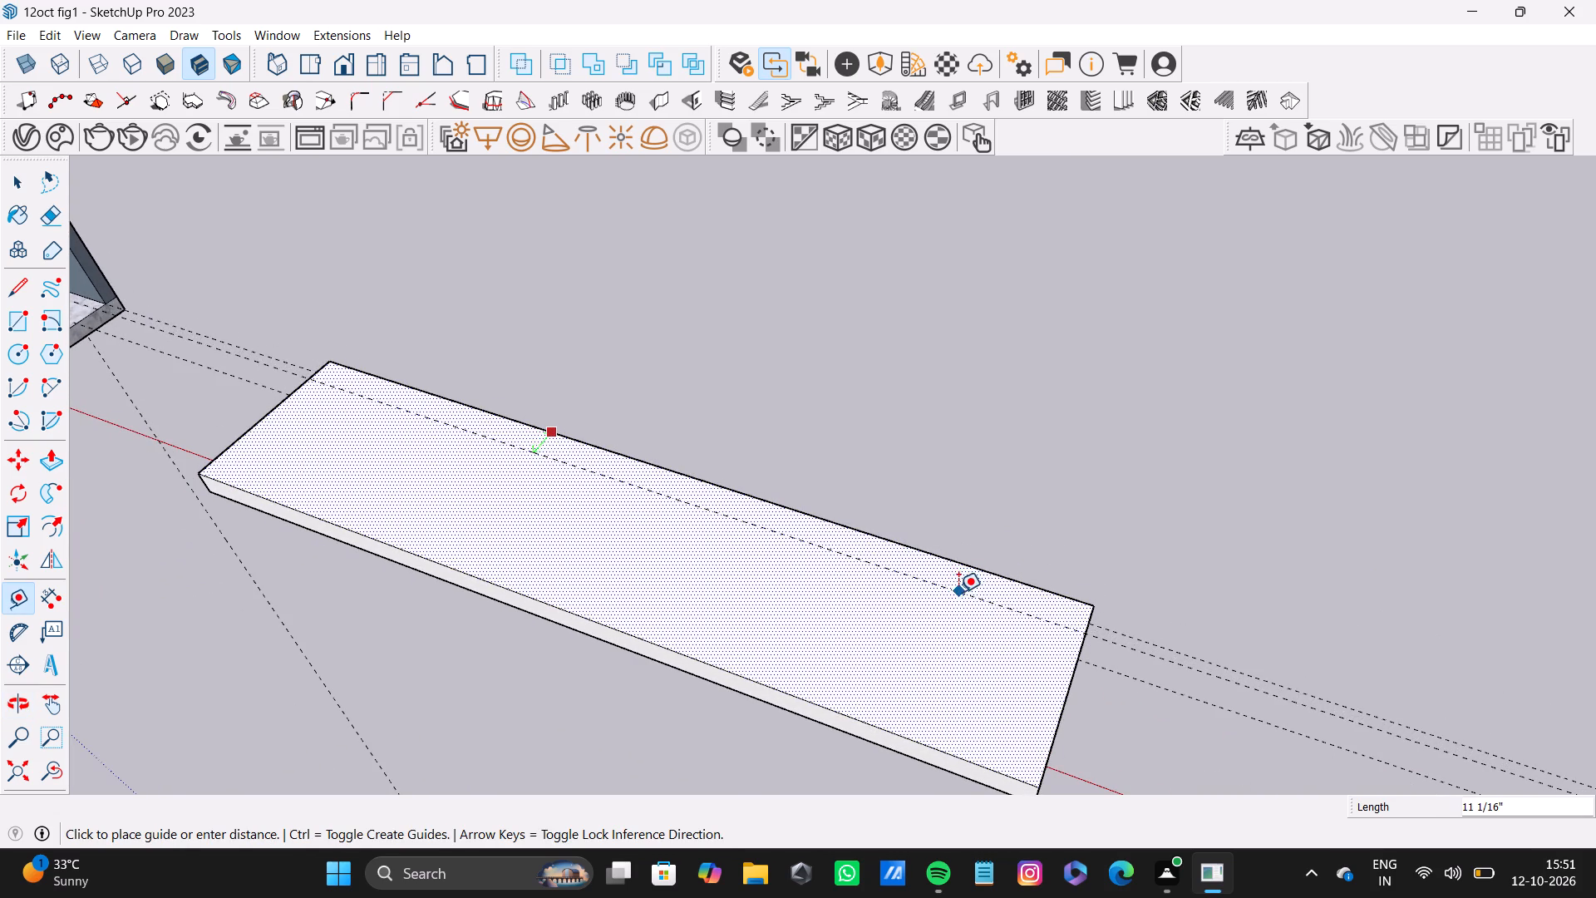
pyautogui.click(958, 592)
# Draw a line along the guide between the slab's short edges, splitting a narrow rear strip off its top face.
pyautogui.press('l')
pyautogui.scroll(4, 418, 417)
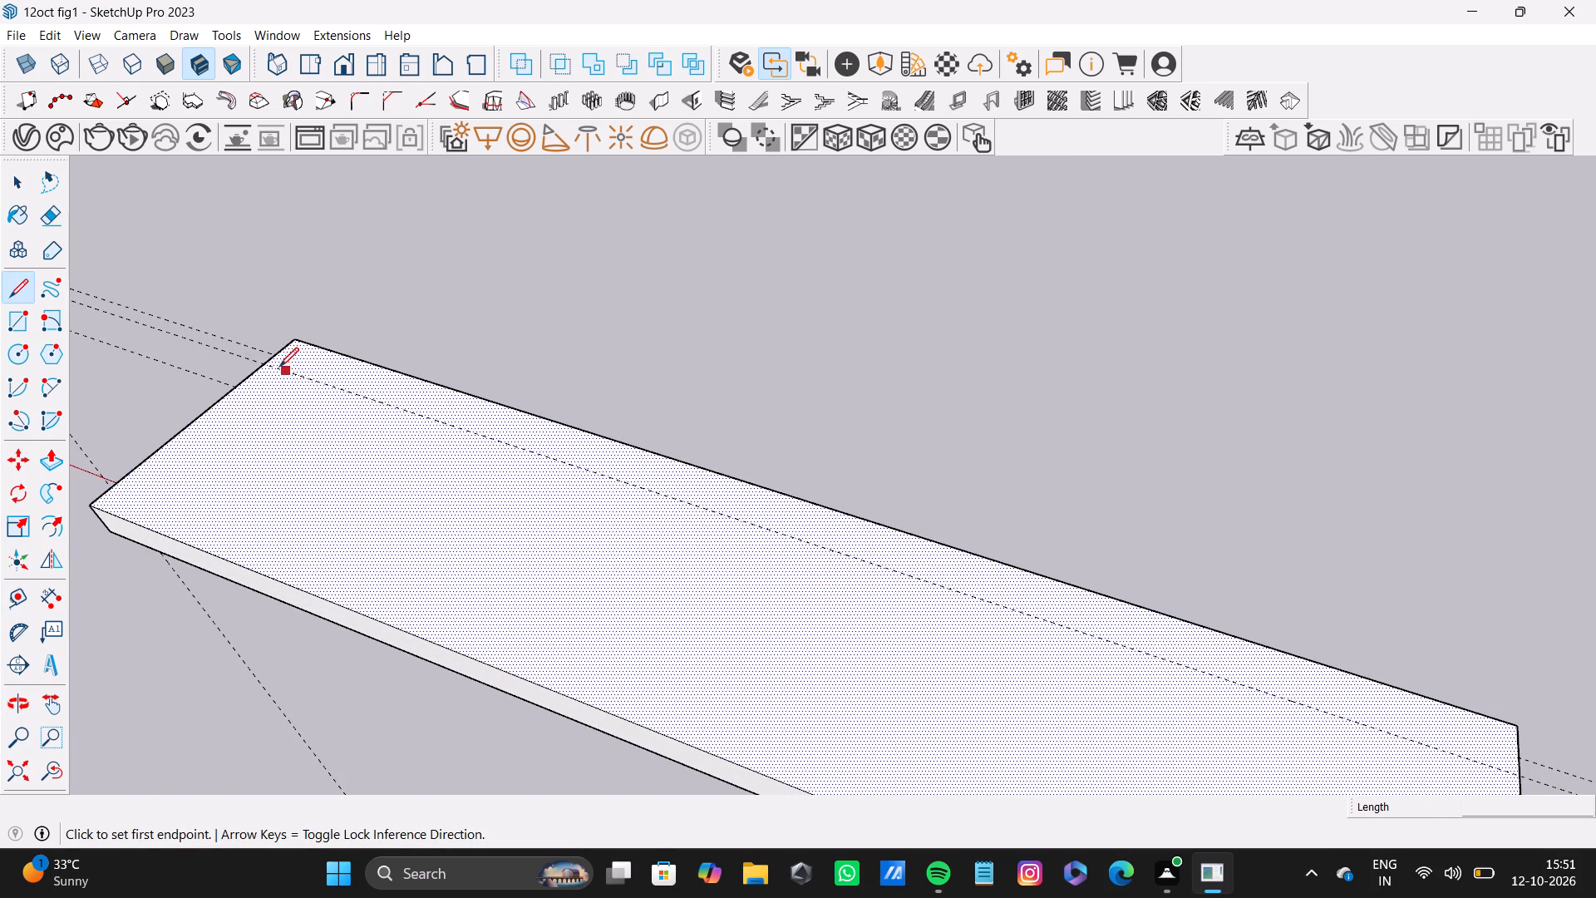
pyautogui.click(267, 365)
pyautogui.scroll(-6, 1133, 570)
pyautogui.keyDown('shift'); pyautogui.moveTo(1420, 704); pyautogui.dragTo(1221, 666, button='middle'); pyautogui.keyUp('shift')
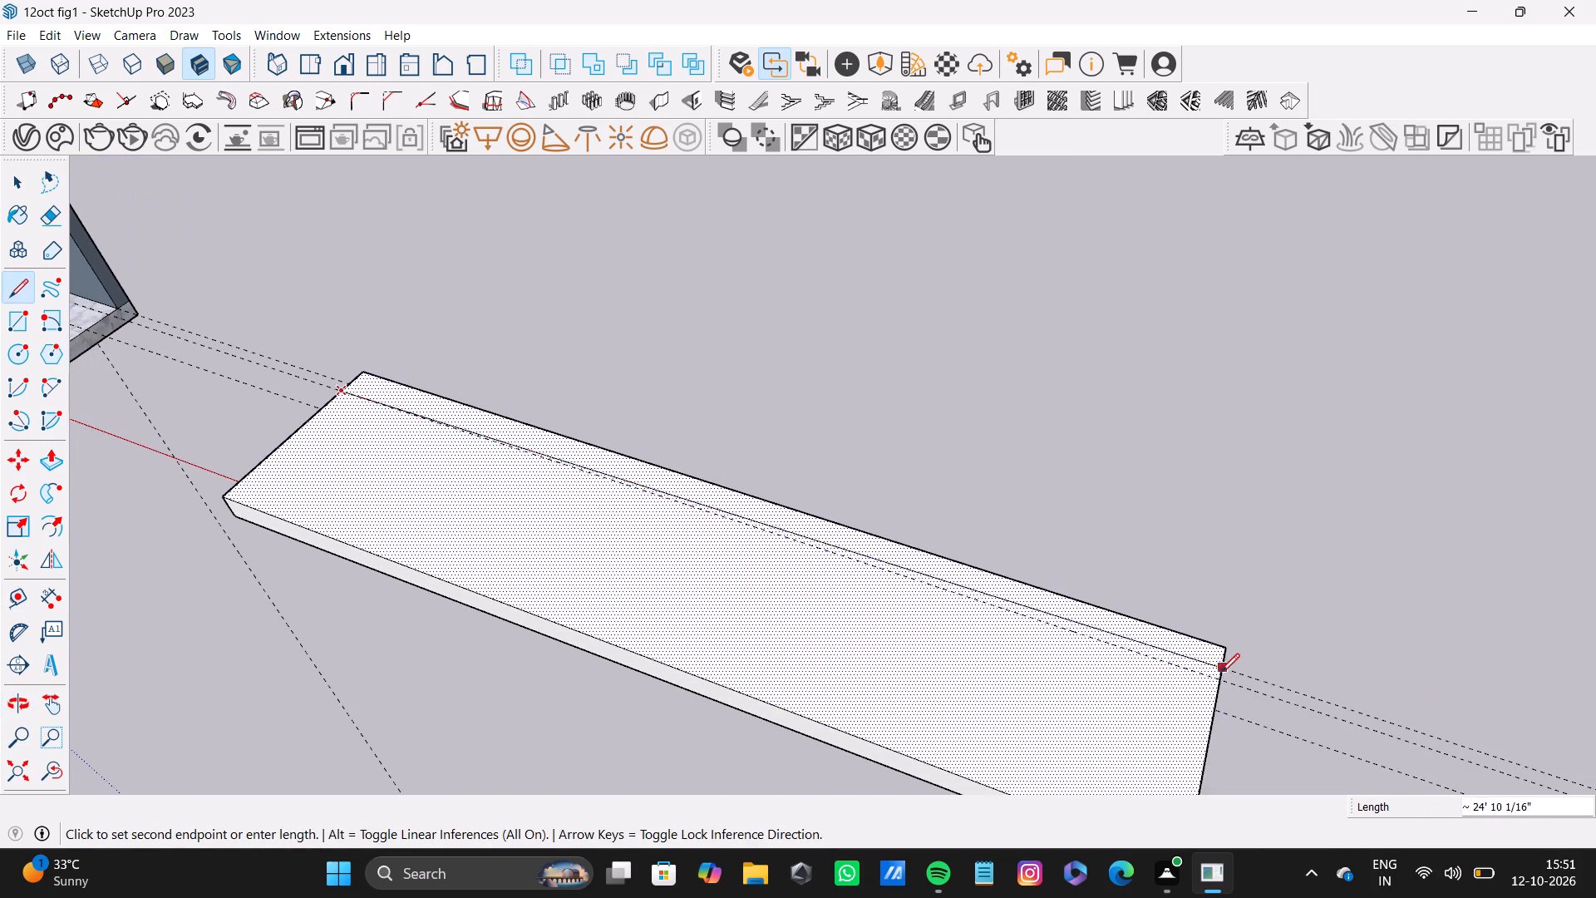
pyautogui.click(1224, 675)
# Extrude the rear strip upward into a tall back wall, with a final pull of about 9' 7 3/8".
pyautogui.press('space')
pyautogui.click(1170, 648)
pyautogui.press('p')
pyautogui.moveTo(1172, 644); pyautogui.dragTo(1151, 627)
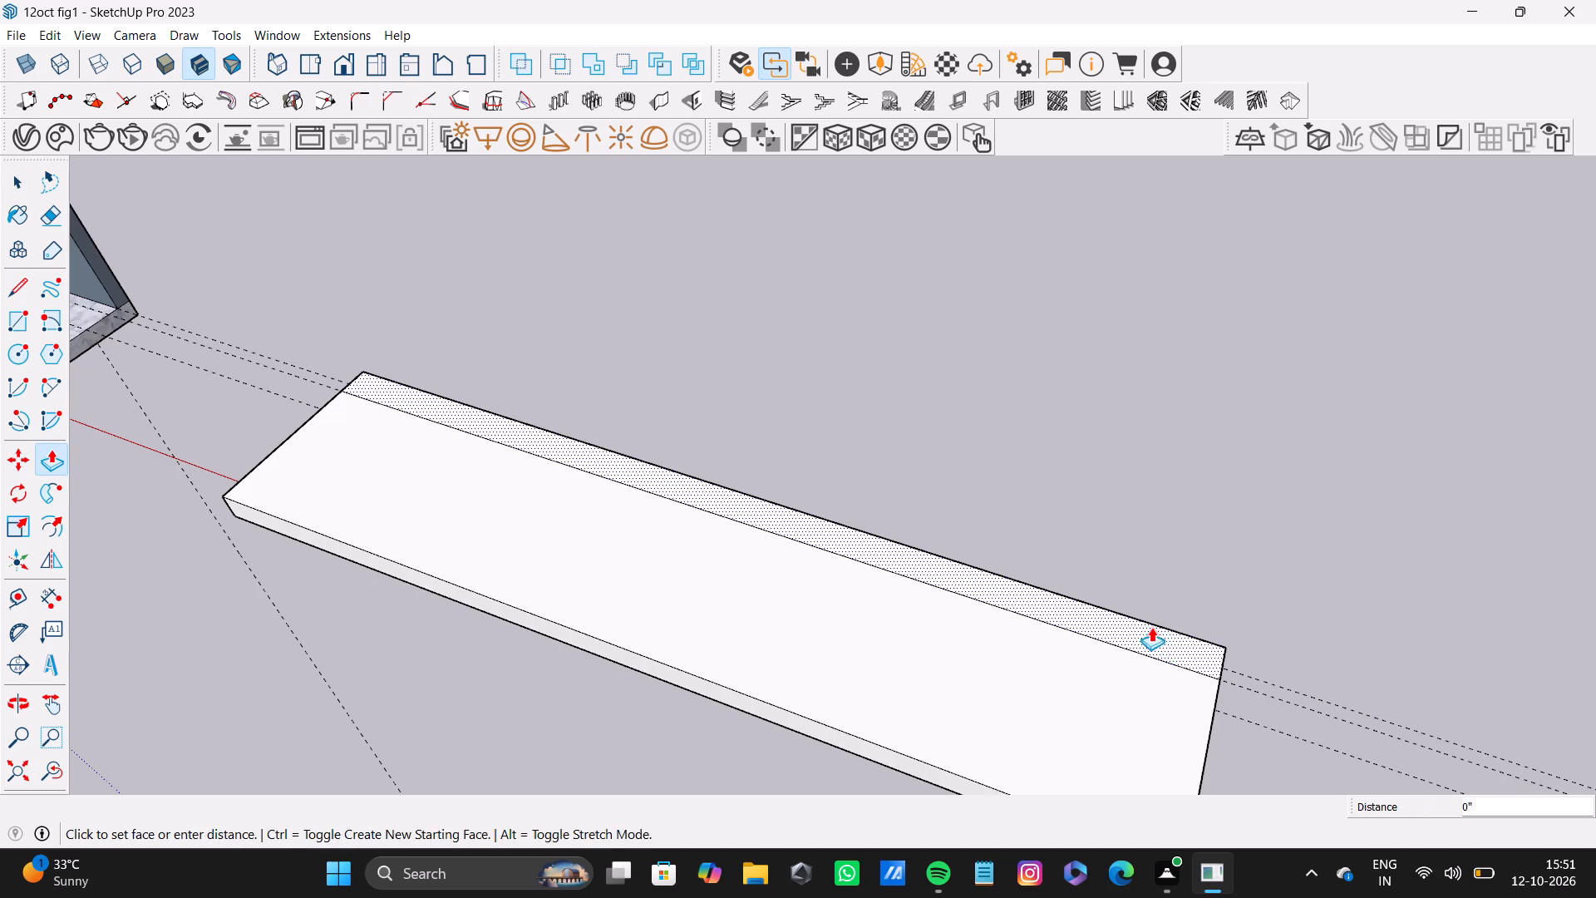
pyautogui.moveTo(1151, 627); pyautogui.dragTo(906, 477)
pyautogui.scroll(-10, 881, 538)
pyautogui.moveTo(933, 586); pyautogui.dragTo(760, 451, button='middle')
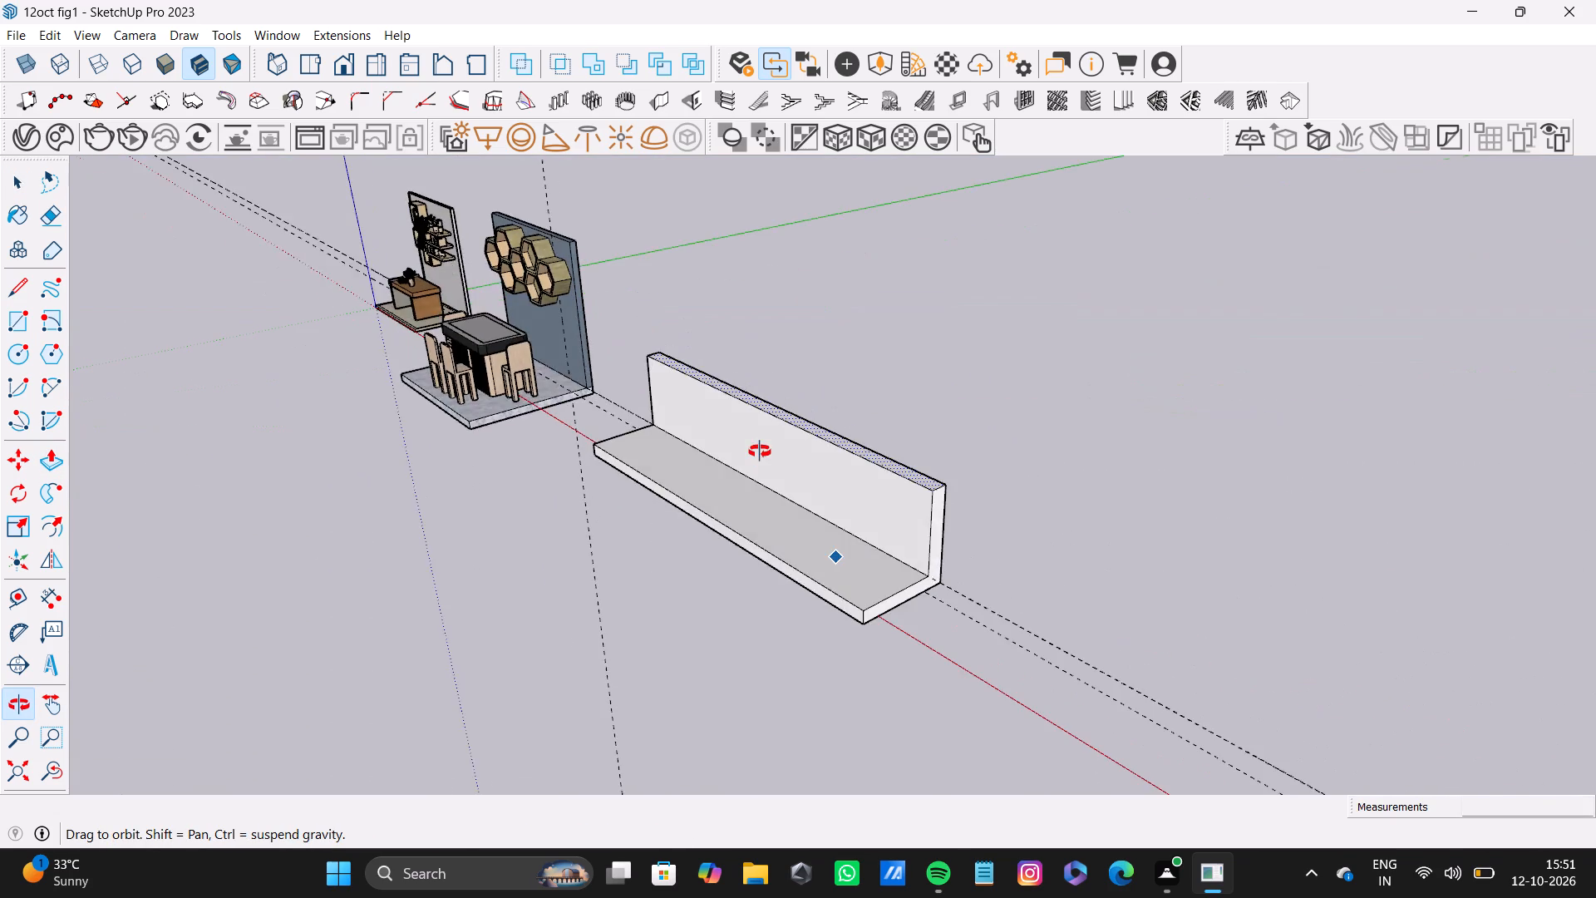
pyautogui.moveTo(760, 451); pyautogui.dragTo(761, 522, button='middle')
pyautogui.scroll(3, 941, 525)
pyautogui.moveTo(933, 535); pyautogui.dragTo(867, 269)
pyautogui.scroll(-2, 802, 419)
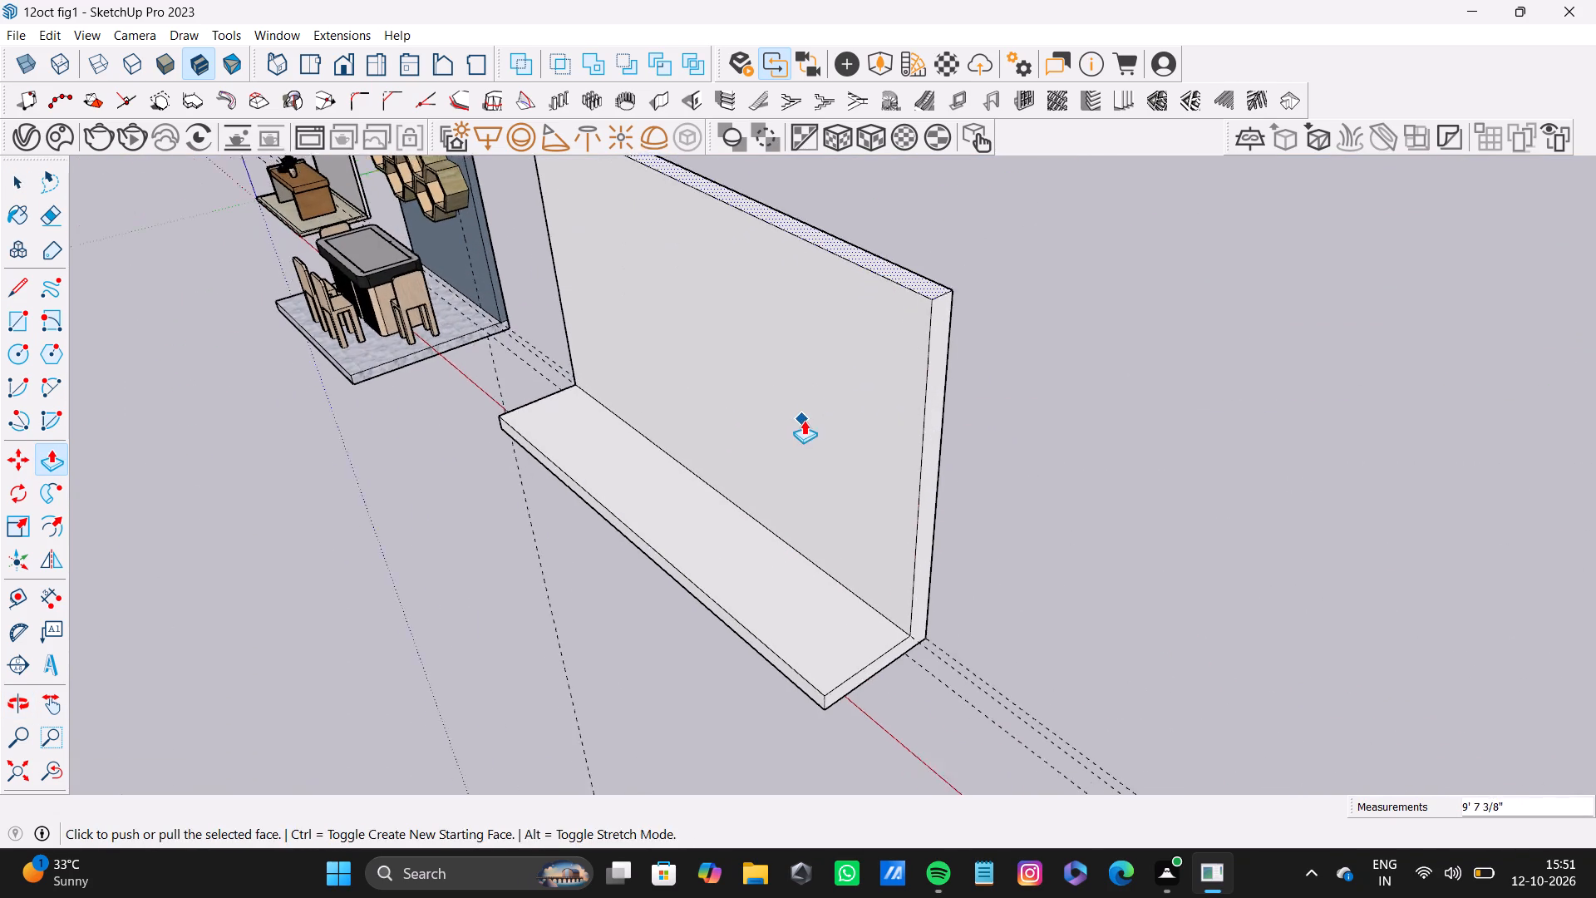
# On the end farthest from the dining scene, draw a vertical line from the wall-slab corner down to the slab's bottom edge, about 9 1/4" long.
pyautogui.scroll(-4, 804, 420)
pyautogui.keyDown('shift'); pyautogui.moveTo(799, 461); pyautogui.dragTo(867, 399, button='middle'); pyautogui.keyUp('shift')
pyautogui.scroll(5, 951, 511)
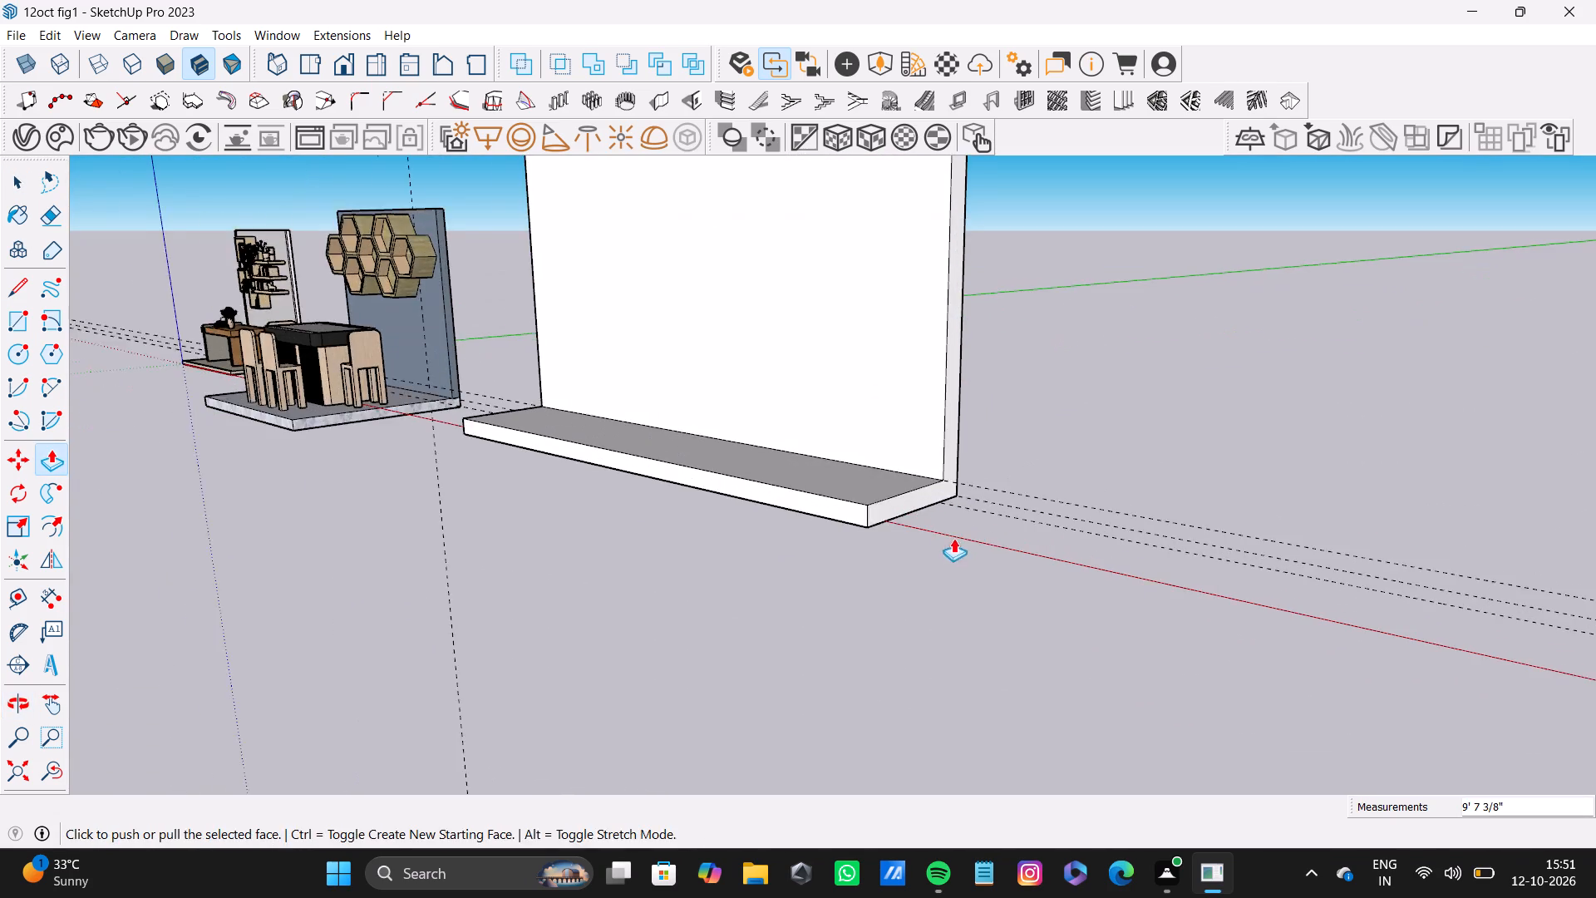
pyautogui.moveTo(953, 537); pyautogui.dragTo(678, 502, button='middle')
pyautogui.press('space')
pyautogui.press('l')
pyautogui.scroll(7, 531, 393)
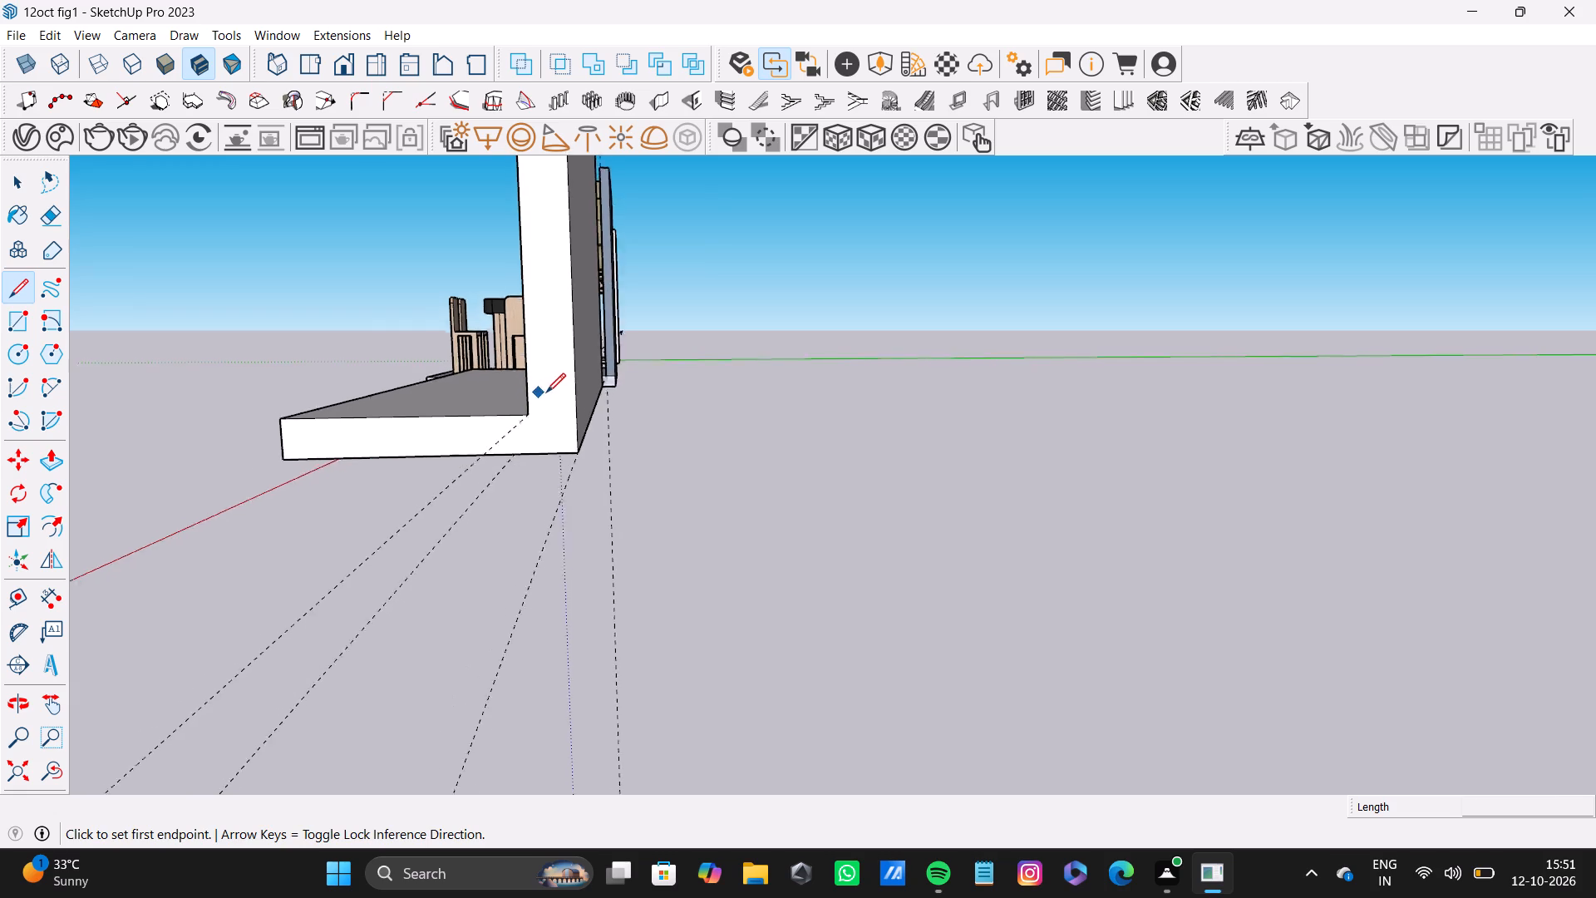
pyautogui.scroll(4, 546, 392)
pyautogui.moveTo(562, 410); pyautogui.dragTo(638, 363, button='middle')
pyautogui.keyDown('shift'); pyautogui.scroll(3, 616, 371); pyautogui.keyUp('shift')
pyautogui.click(507, 394)
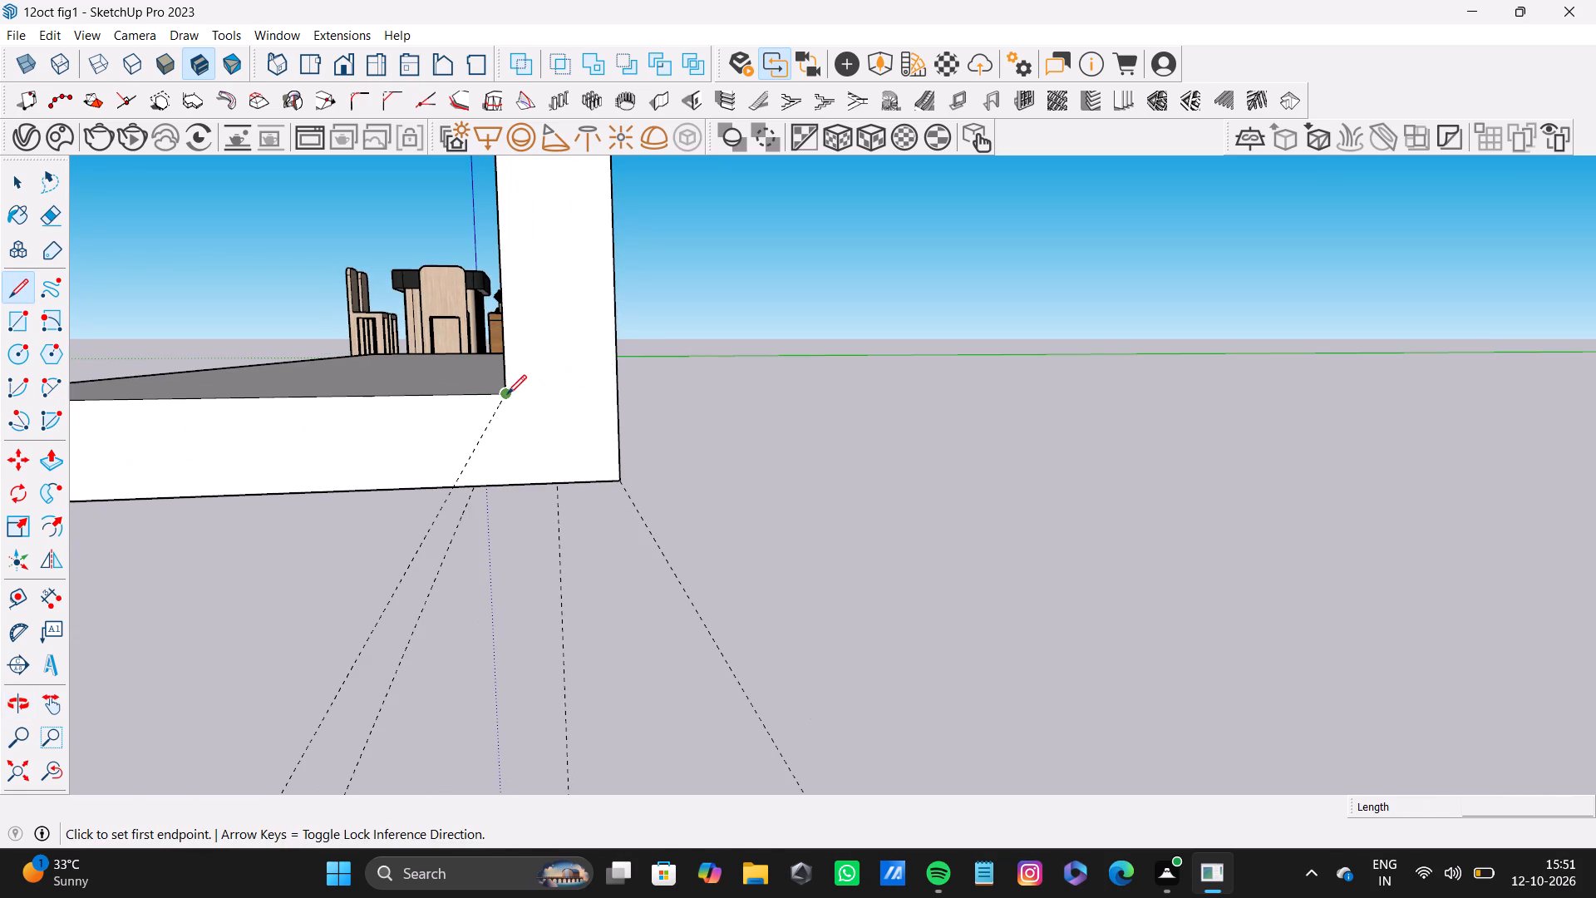
pyautogui.click(511, 490)
# On the end facing the dining scene, draw a matching line of about 9 1/4" from the wall-slab corner to the bottom edge.
pyautogui.scroll(-10, 500, 494)
pyautogui.moveTo(495, 496); pyautogui.dragTo(852, 496, button='middle')
pyautogui.scroll(-2, 852, 496)
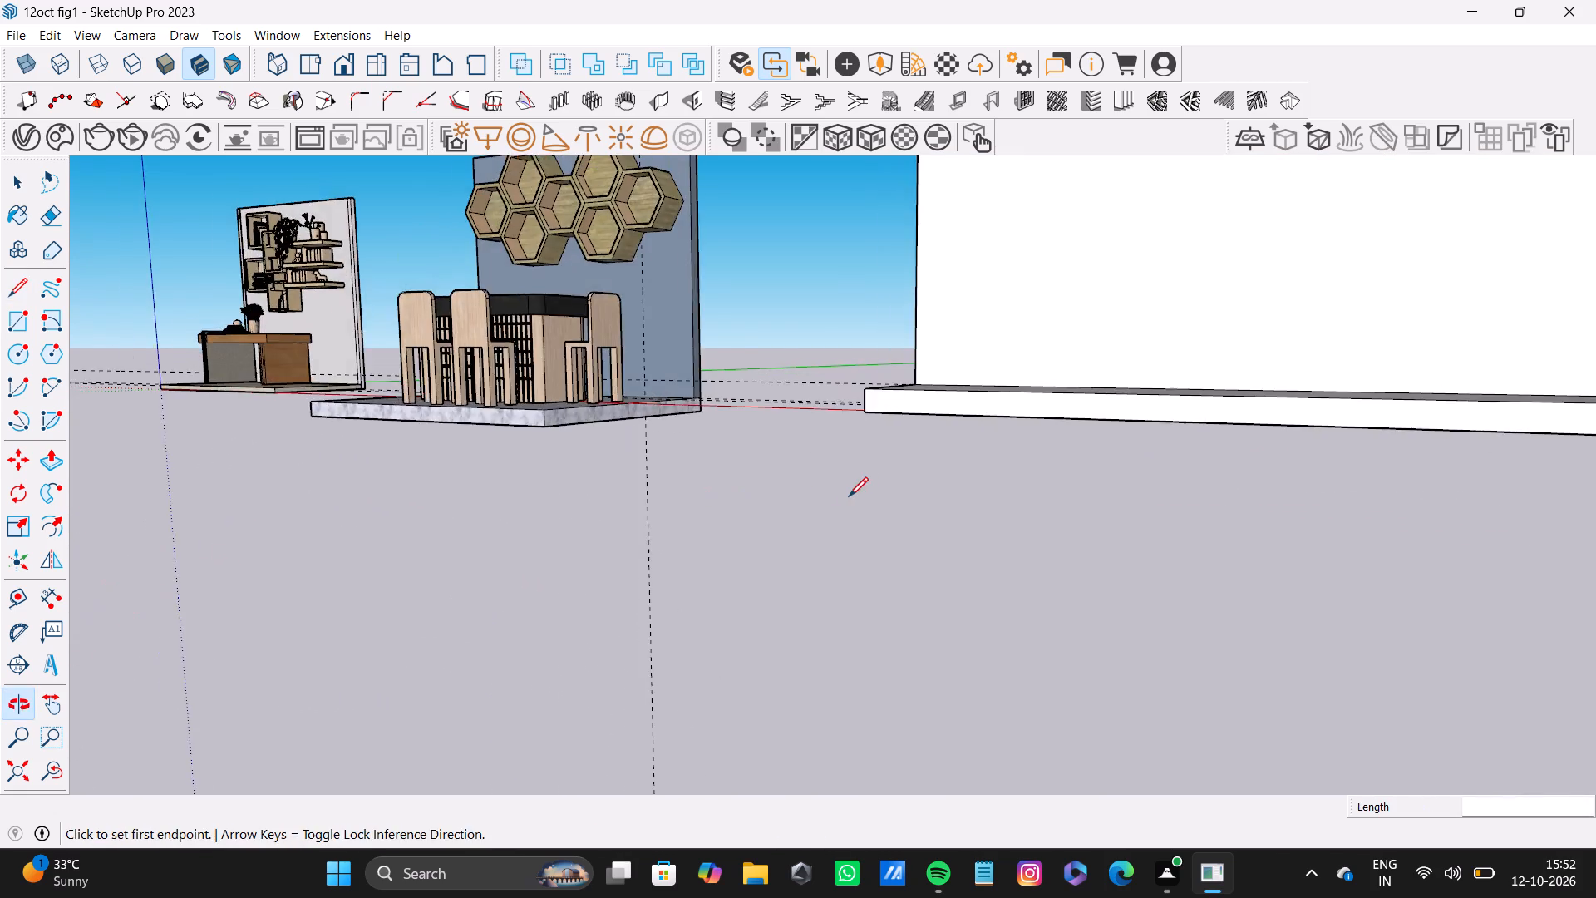
pyautogui.scroll(-3, 849, 496)
pyautogui.moveTo(851, 451); pyautogui.dragTo(1104, 519, button='middle')
pyautogui.scroll(14, 1011, 441)
pyautogui.moveTo(948, 417); pyautogui.dragTo(1027, 426, button='middle')
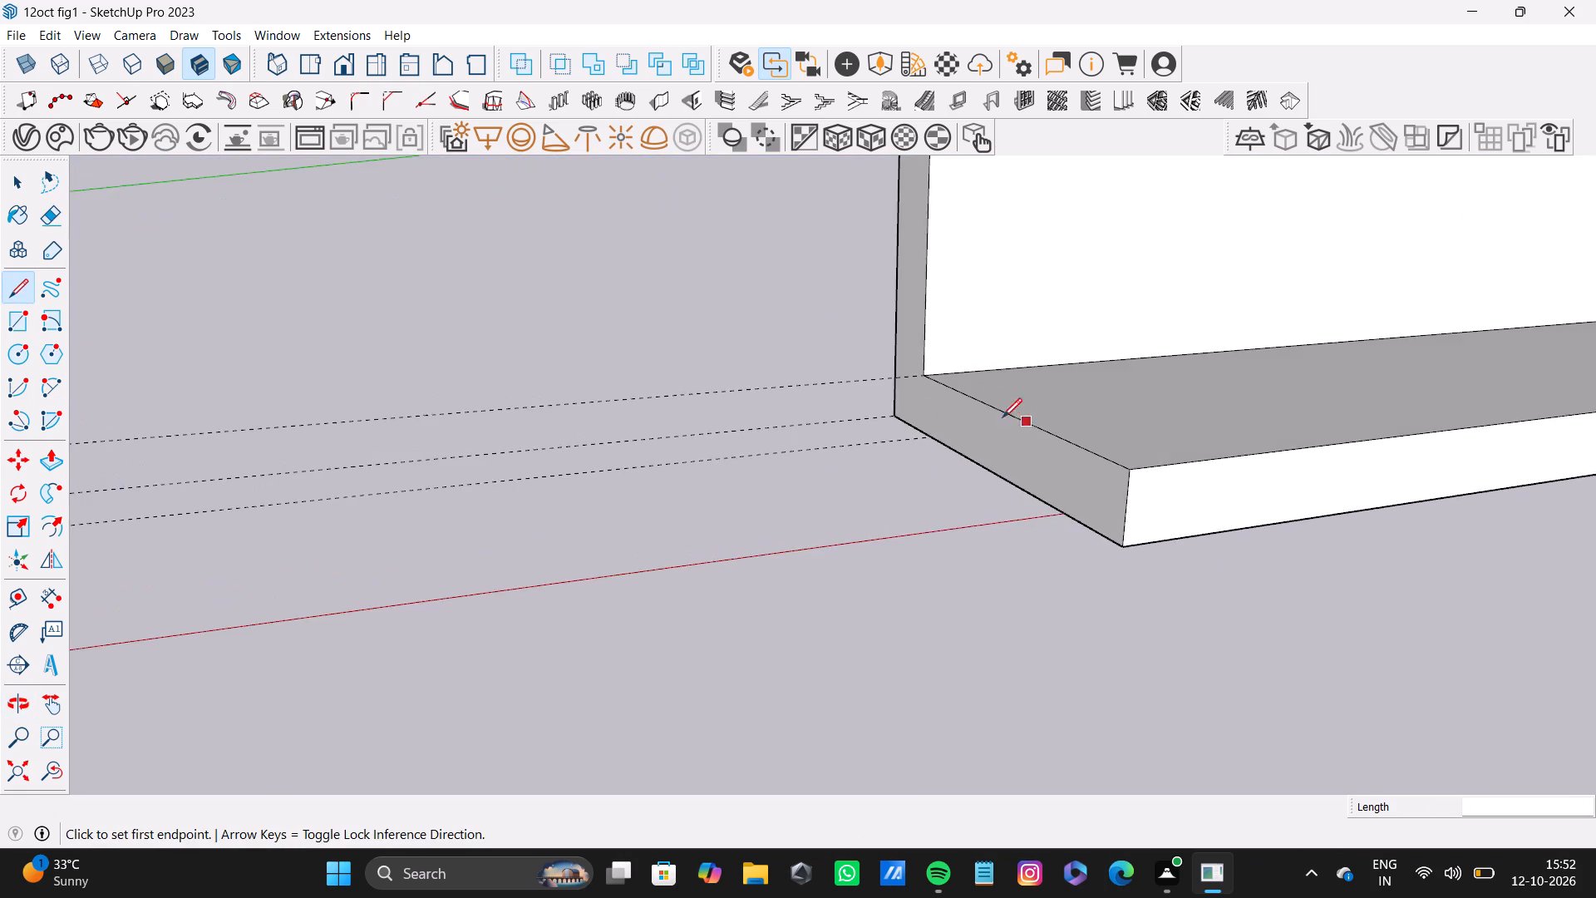
pyautogui.scroll(7, 983, 406)
pyautogui.click(906, 358)
pyautogui.click(895, 472)
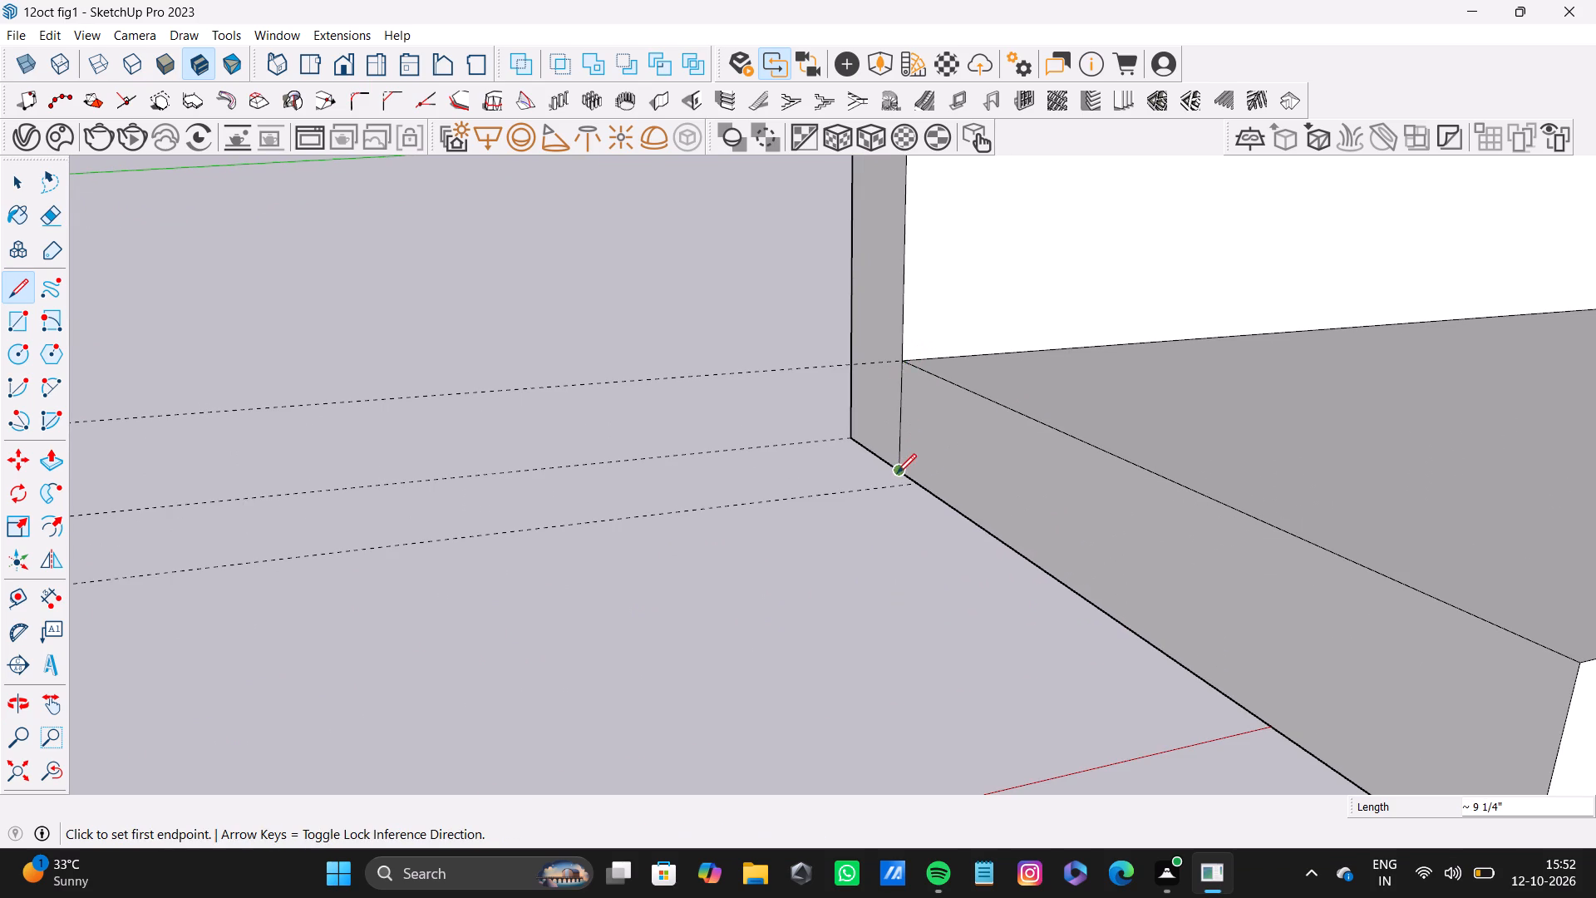
# Examine the new wall and slab from several angles, comparing their proportions with the desk and dining scenes.
pyautogui.scroll(-20, 897, 473)
pyautogui.scroll(-5, 897, 473)
pyautogui.moveTo(988, 483); pyautogui.dragTo(967, 483, button='middle')
pyautogui.keyDown('shift'); pyautogui.scroll(-4, 966, 481); pyautogui.keyUp('shift')
pyautogui.keyDown('shift'); pyautogui.moveTo(987, 459); pyautogui.dragTo(786, 458, button='middle'); pyautogui.keyUp('shift')
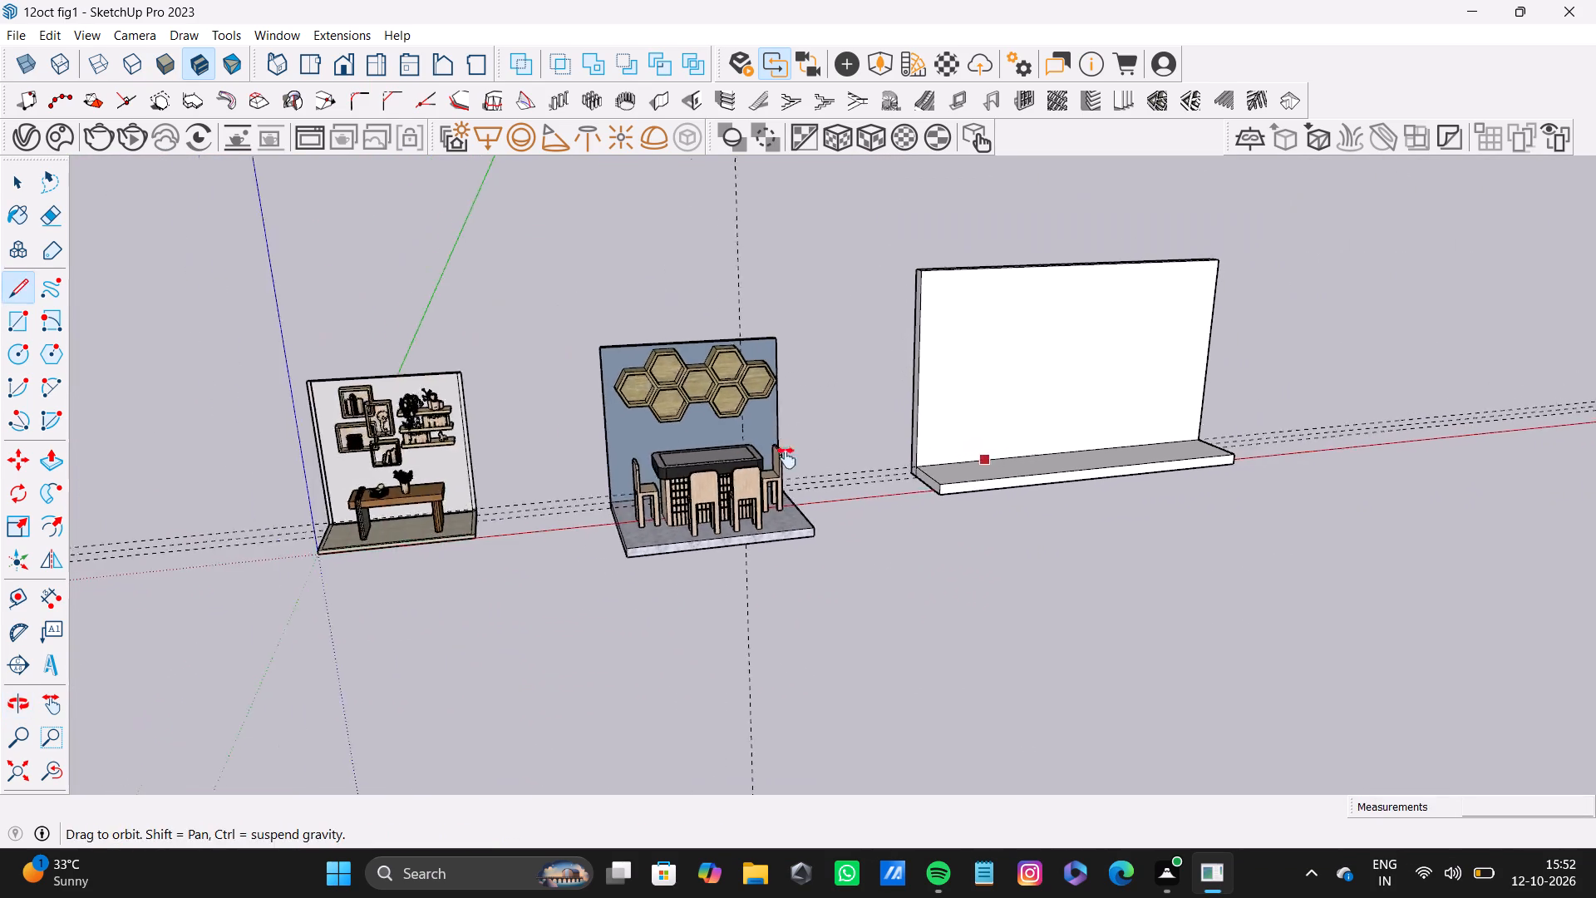
pyautogui.keyDown('shift'); pyautogui.moveTo(786, 458); pyautogui.dragTo(668, 466, button='middle'); pyautogui.keyUp('shift')
pyautogui.moveTo(798, 446); pyautogui.dragTo(553, 432, button='middle')
pyautogui.scroll(4, 1112, 430)
pyautogui.keyDown('shift'); pyautogui.moveTo(1049, 435); pyautogui.dragTo(640, 471, button='middle'); pyautogui.keyUp('shift')
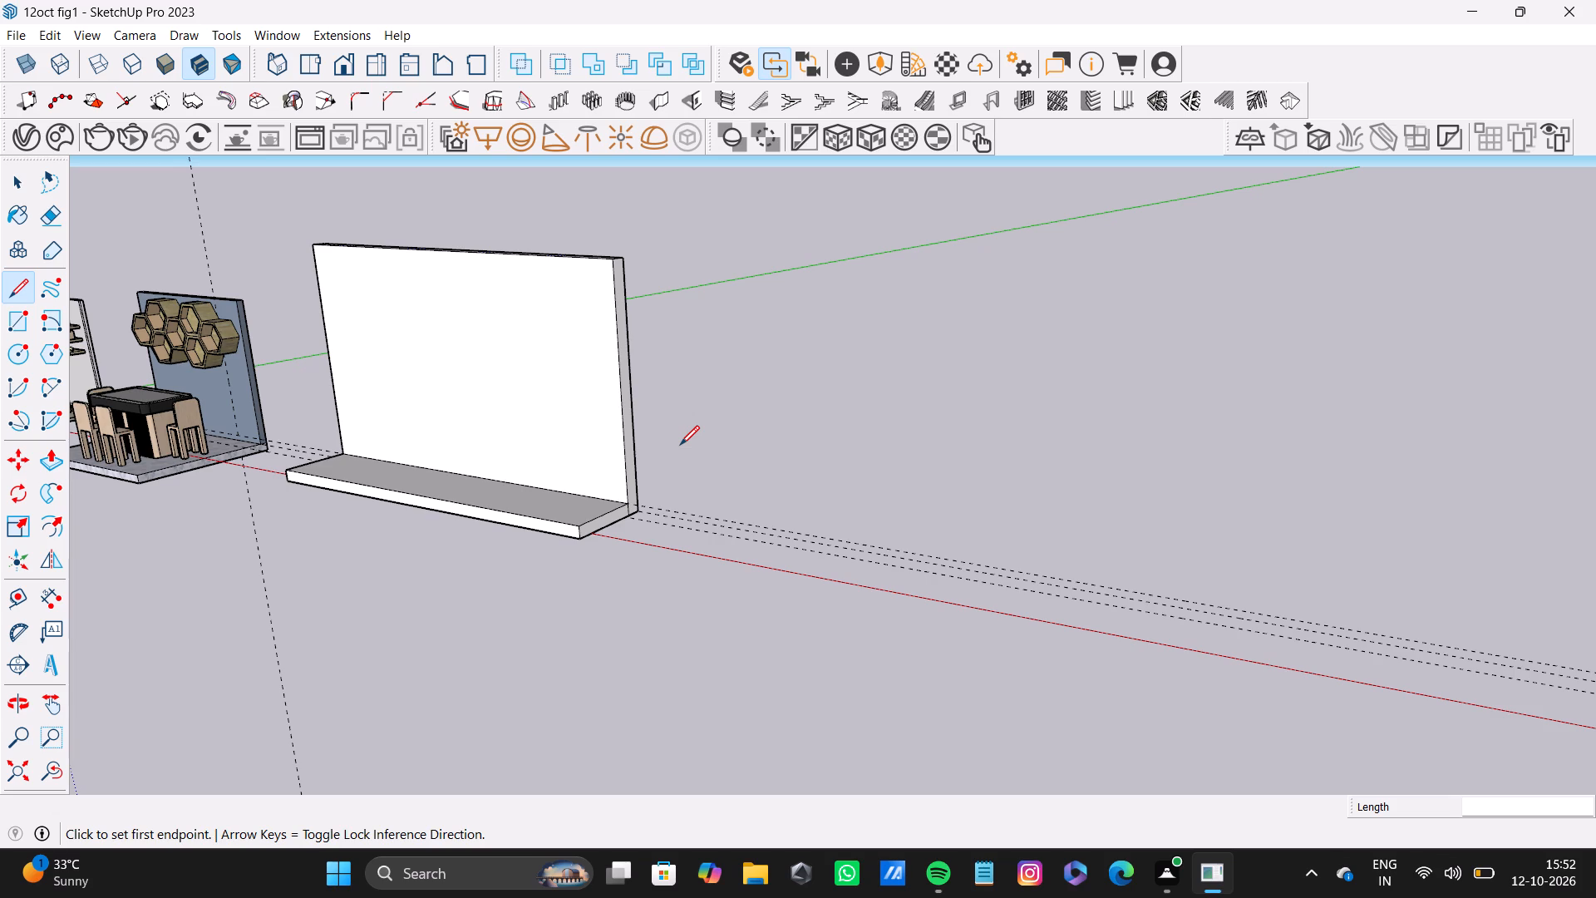
pyautogui.scroll(-13, 630, 428)
pyautogui.moveTo(571, 432); pyautogui.dragTo(650, 421, button='middle')
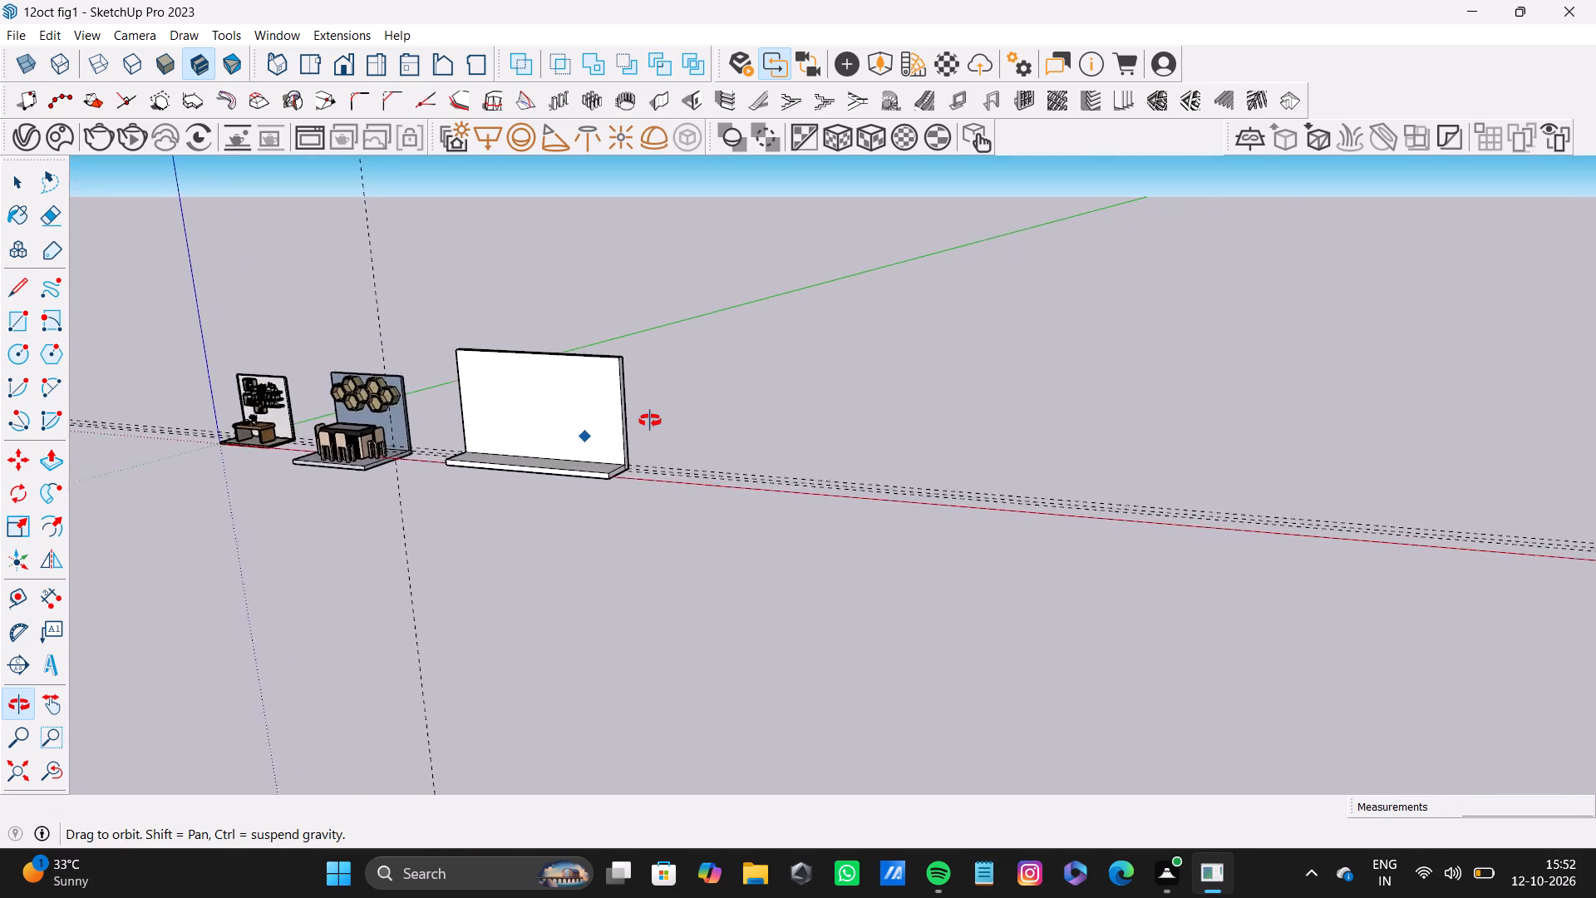
pyautogui.moveTo(650, 421); pyautogui.dragTo(691, 519, button='middle')
# Push the back wall's top face down until it is level with the top of the dining scene's wall.
pyautogui.scroll(9, 644, 468)
pyautogui.moveTo(615, 433); pyautogui.dragTo(554, 433, button='middle')
pyautogui.scroll(4, 567, 400)
pyautogui.press('space')
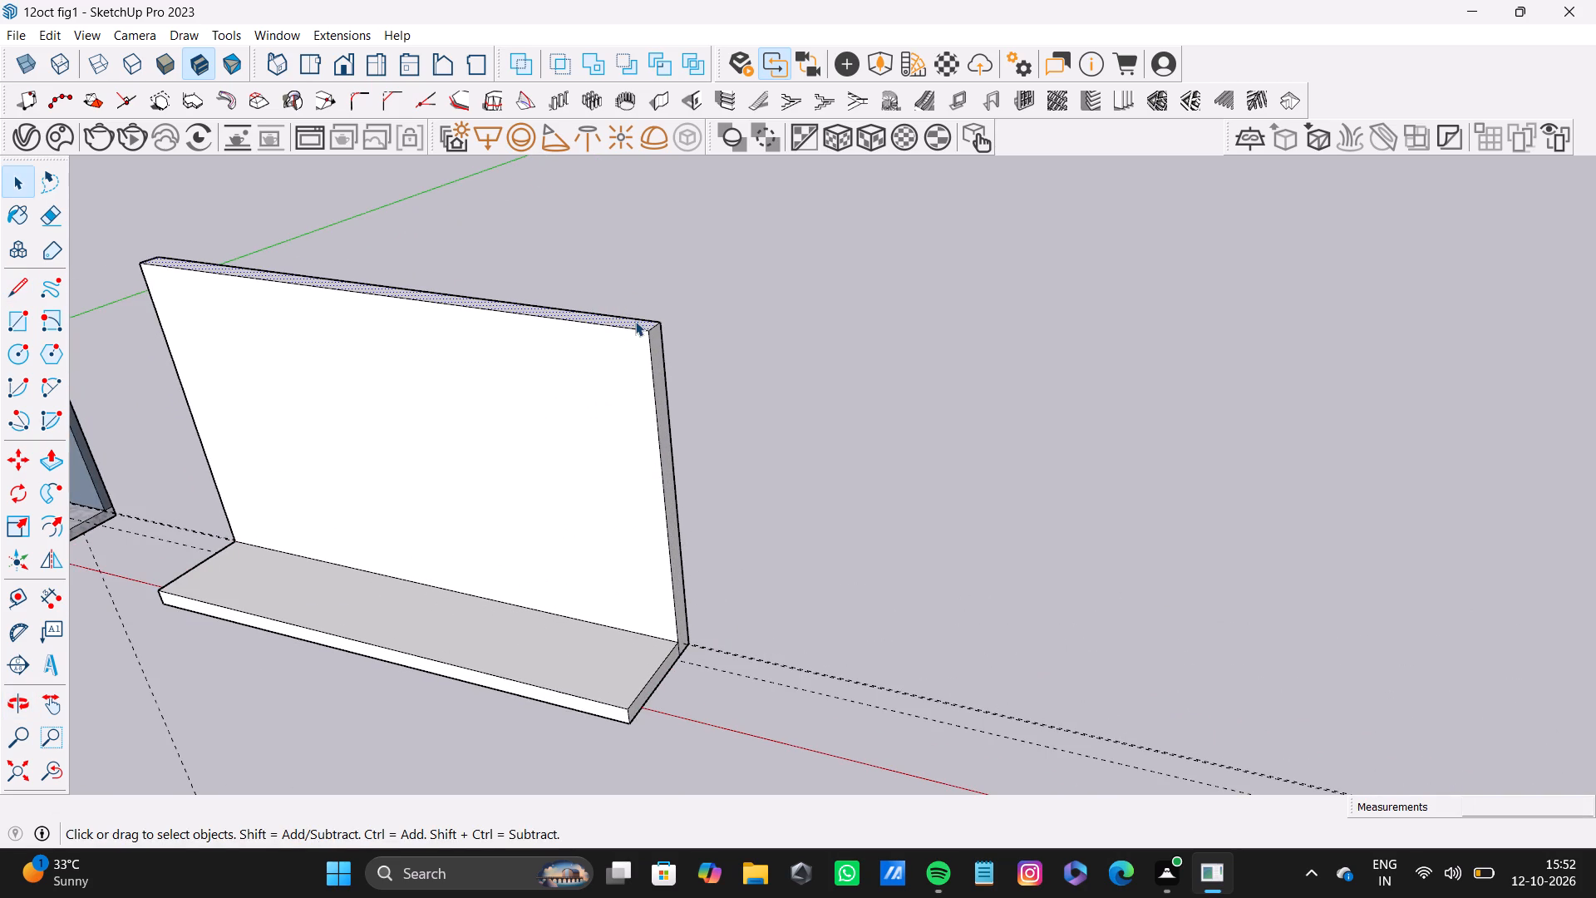
pyautogui.click(635, 321)
pyautogui.click(645, 328)
pyautogui.click(645, 323)
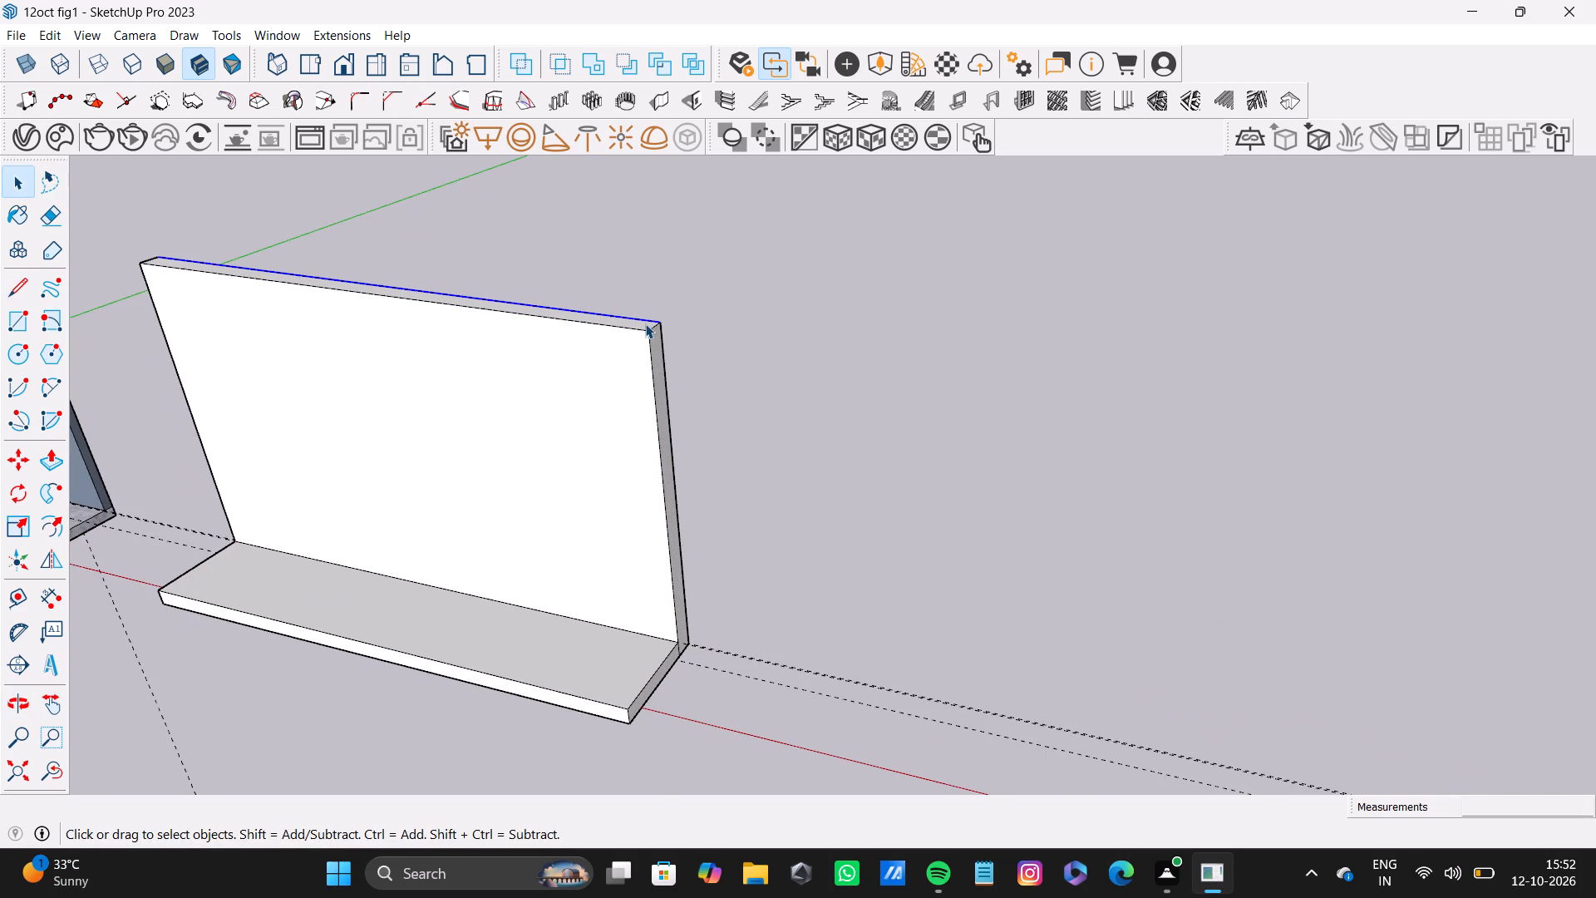
pyautogui.scroll(7, 642, 323)
pyautogui.click(640, 322)
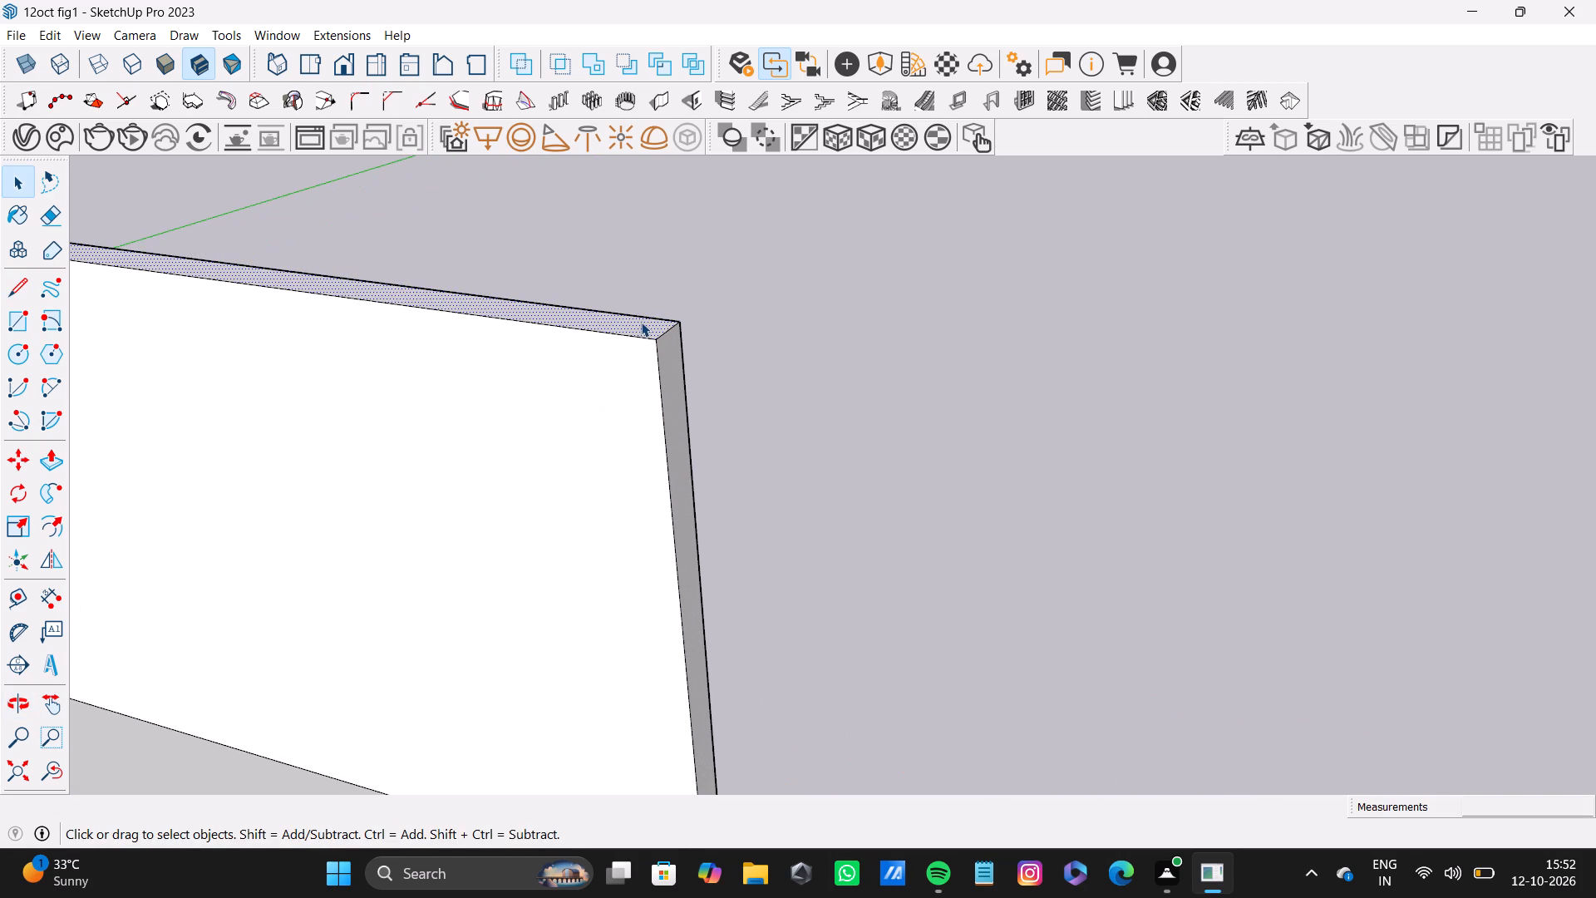
pyautogui.press('p')
pyautogui.moveTo(642, 322); pyautogui.dragTo(646, 398)
pyautogui.scroll(-17, 643, 402)
pyautogui.moveTo(558, 516); pyautogui.dragTo(584, 512, button='middle')
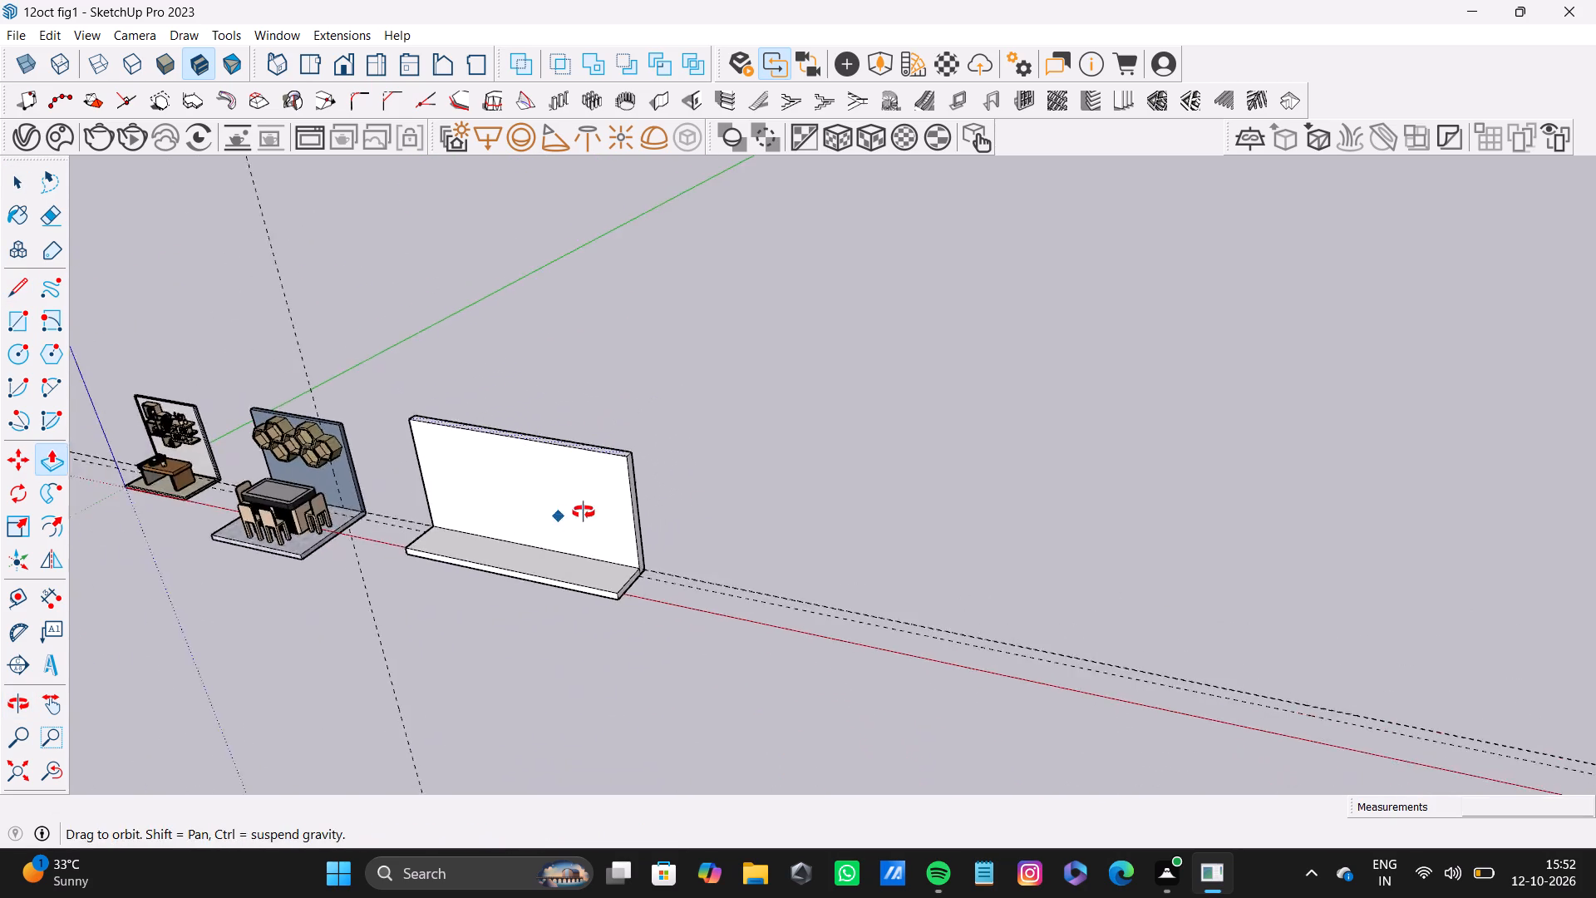
pyautogui.moveTo(584, 512); pyautogui.dragTo(707, 506, button='middle')
pyautogui.moveTo(441, 538); pyautogui.dragTo(575, 501, button='middle')
pyautogui.keyDown('shift'); pyautogui.scroll(8, 547, 493); pyautogui.keyUp('shift')
pyautogui.moveTo(545, 419); pyautogui.dragTo(411, 456)
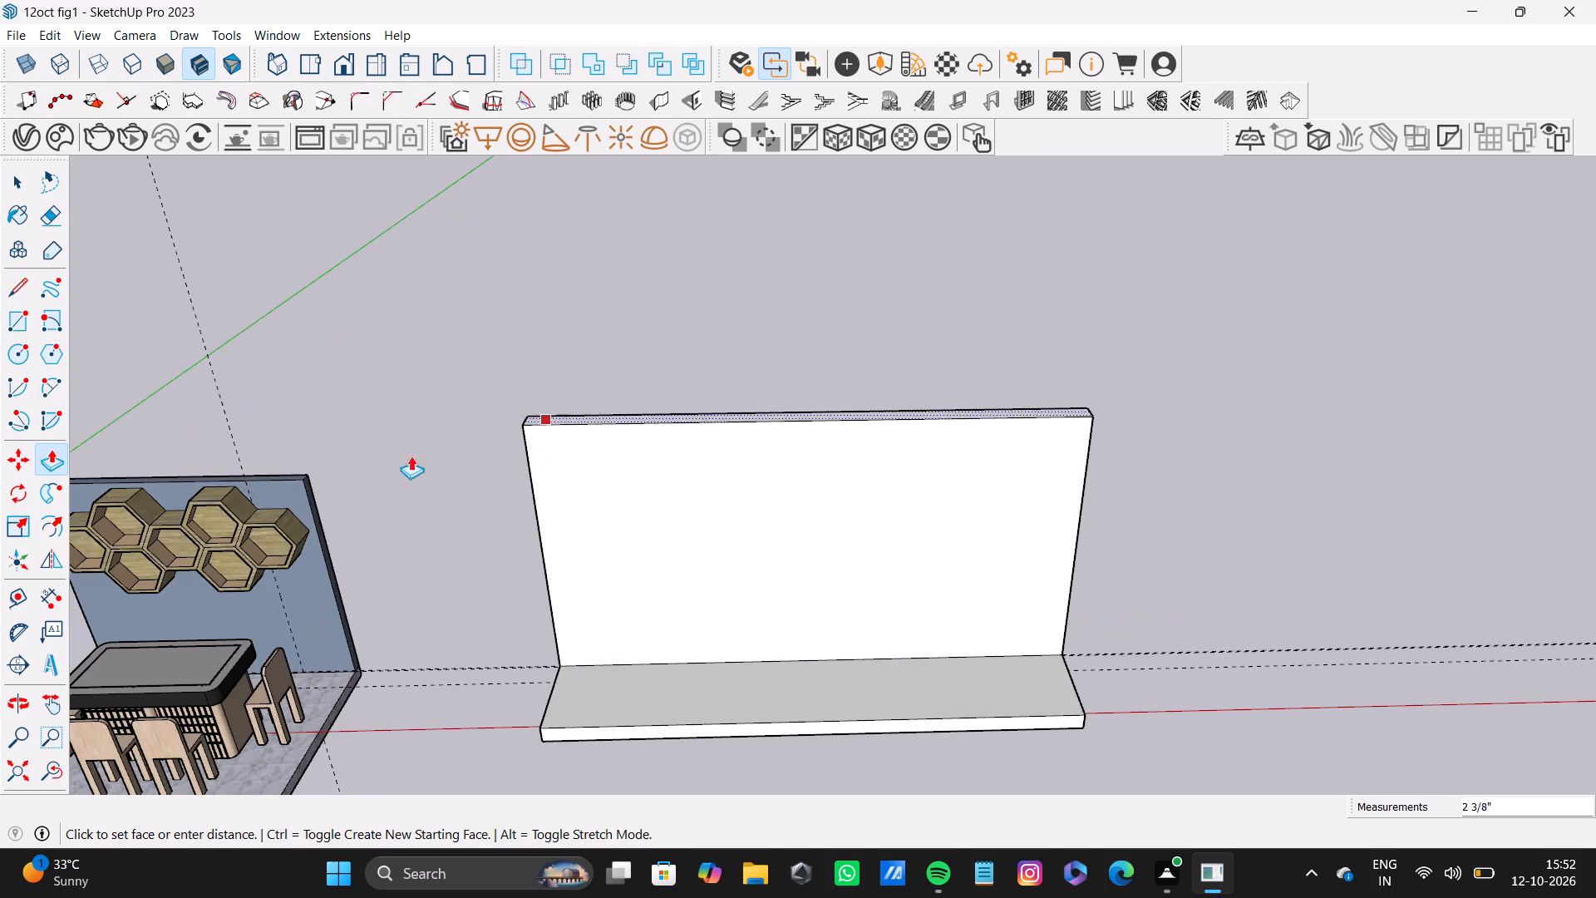
pyautogui.moveTo(411, 456); pyautogui.dragTo(299, 472)
# Extrude the floor slab's front face forward about 5' 2 5/8" to deepen the floor.
pyautogui.scroll(-4, 446, 528)
pyautogui.moveTo(473, 556); pyautogui.dragTo(669, 414, button='middle')
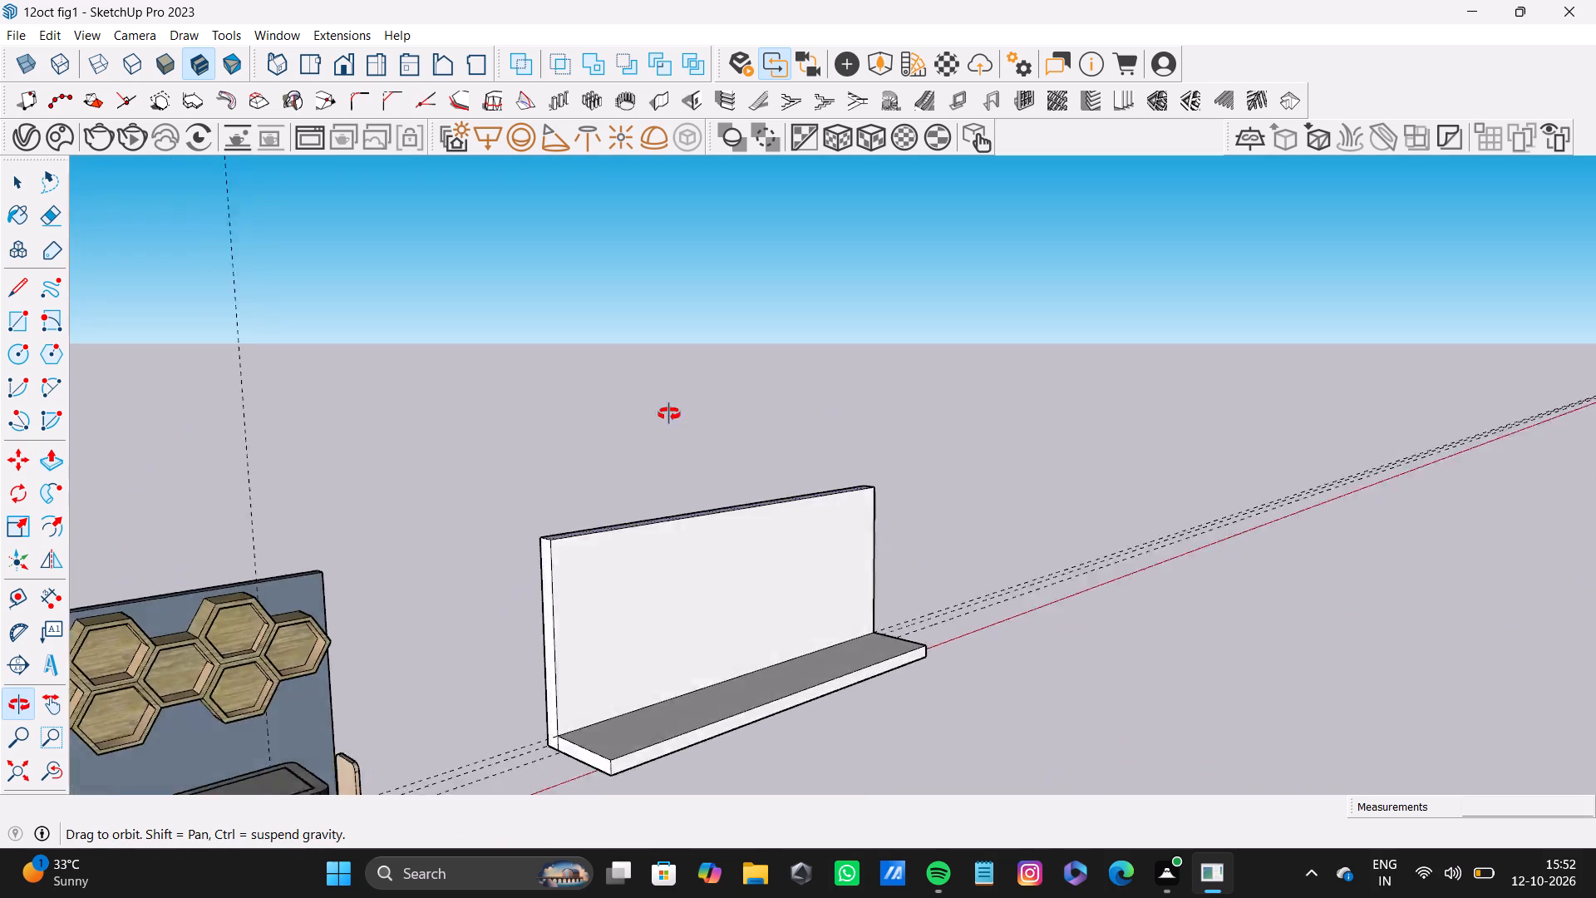
pyautogui.moveTo(669, 414); pyautogui.dragTo(441, 523, button='middle')
pyautogui.scroll(-3, 550, 544)
pyautogui.keyDown('shift'); pyautogui.scroll(1, 574, 558); pyautogui.keyUp('shift')
pyautogui.keyDown('shift'); pyautogui.moveTo(574, 558); pyautogui.dragTo(549, 614, button='middle'); pyautogui.keyUp('shift')
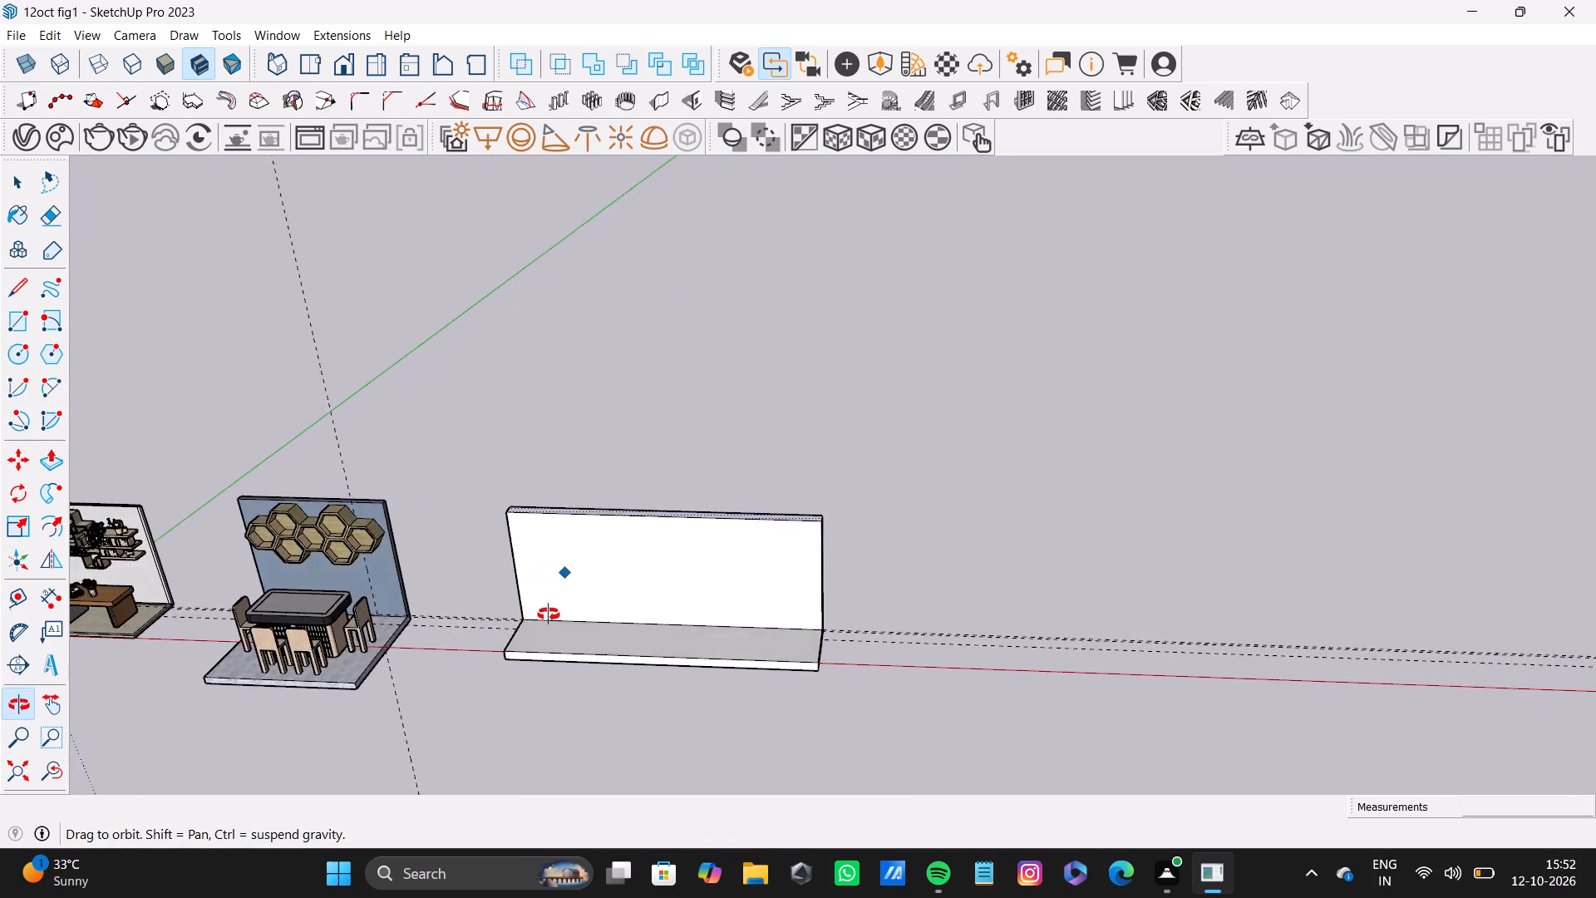
pyautogui.keyDown('shift'); pyautogui.moveTo(549, 614); pyautogui.dragTo(465, 676, button='middle'); pyautogui.keyUp('shift')
pyautogui.scroll(8, 538, 624)
pyautogui.press('space')
pyautogui.click(564, 585)
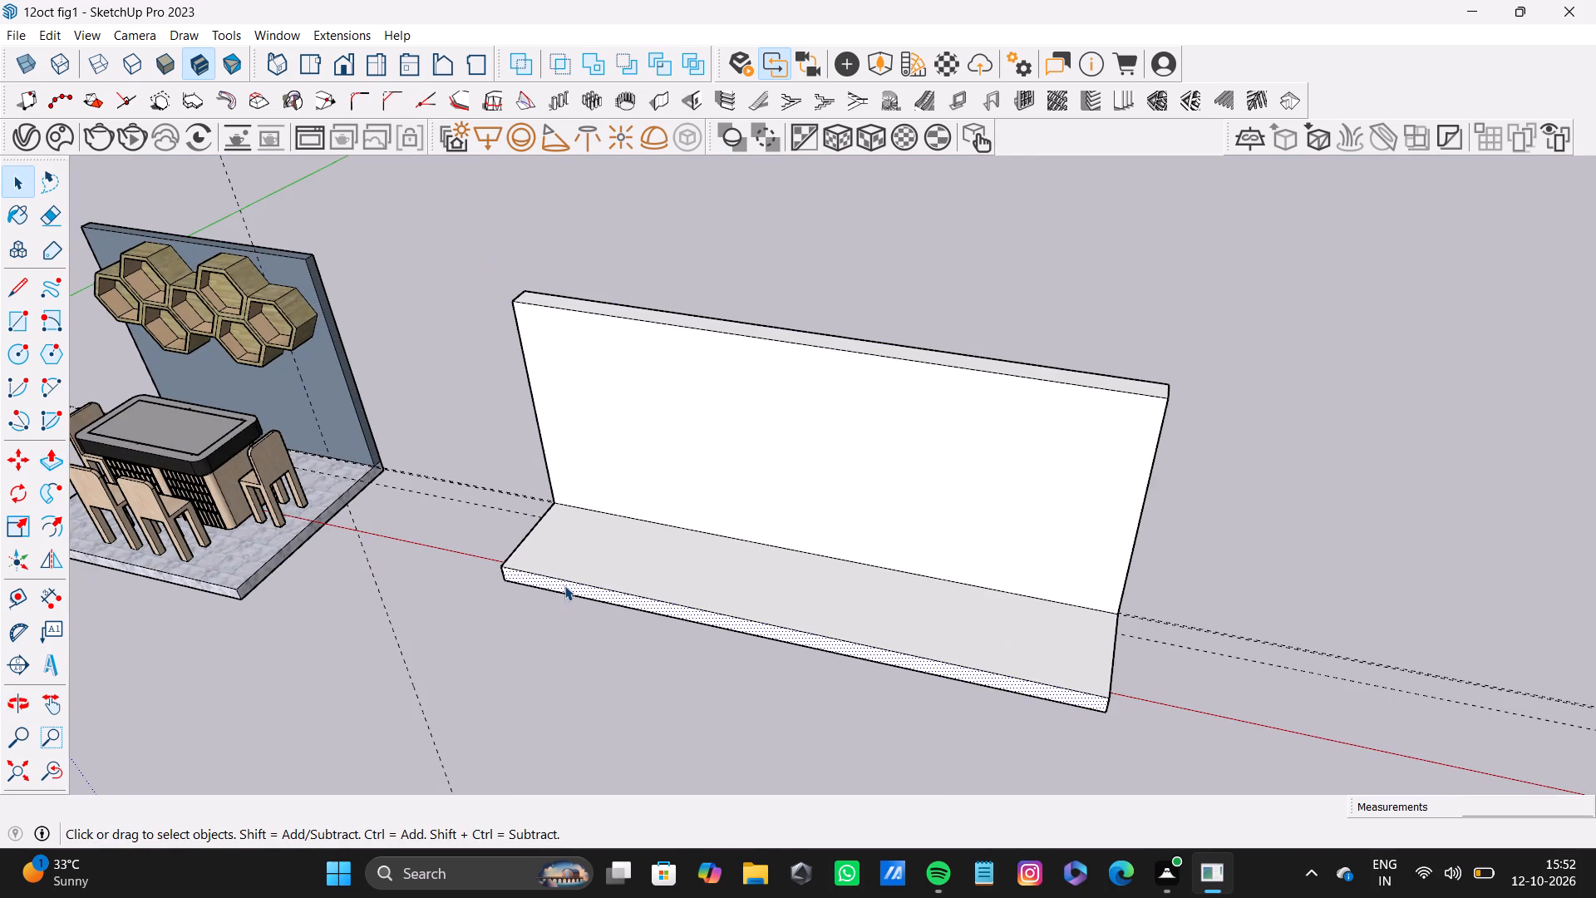
pyautogui.press('p')
pyautogui.moveTo(564, 585); pyautogui.dragTo(465, 655)
pyautogui.scroll(-4, 468, 654)
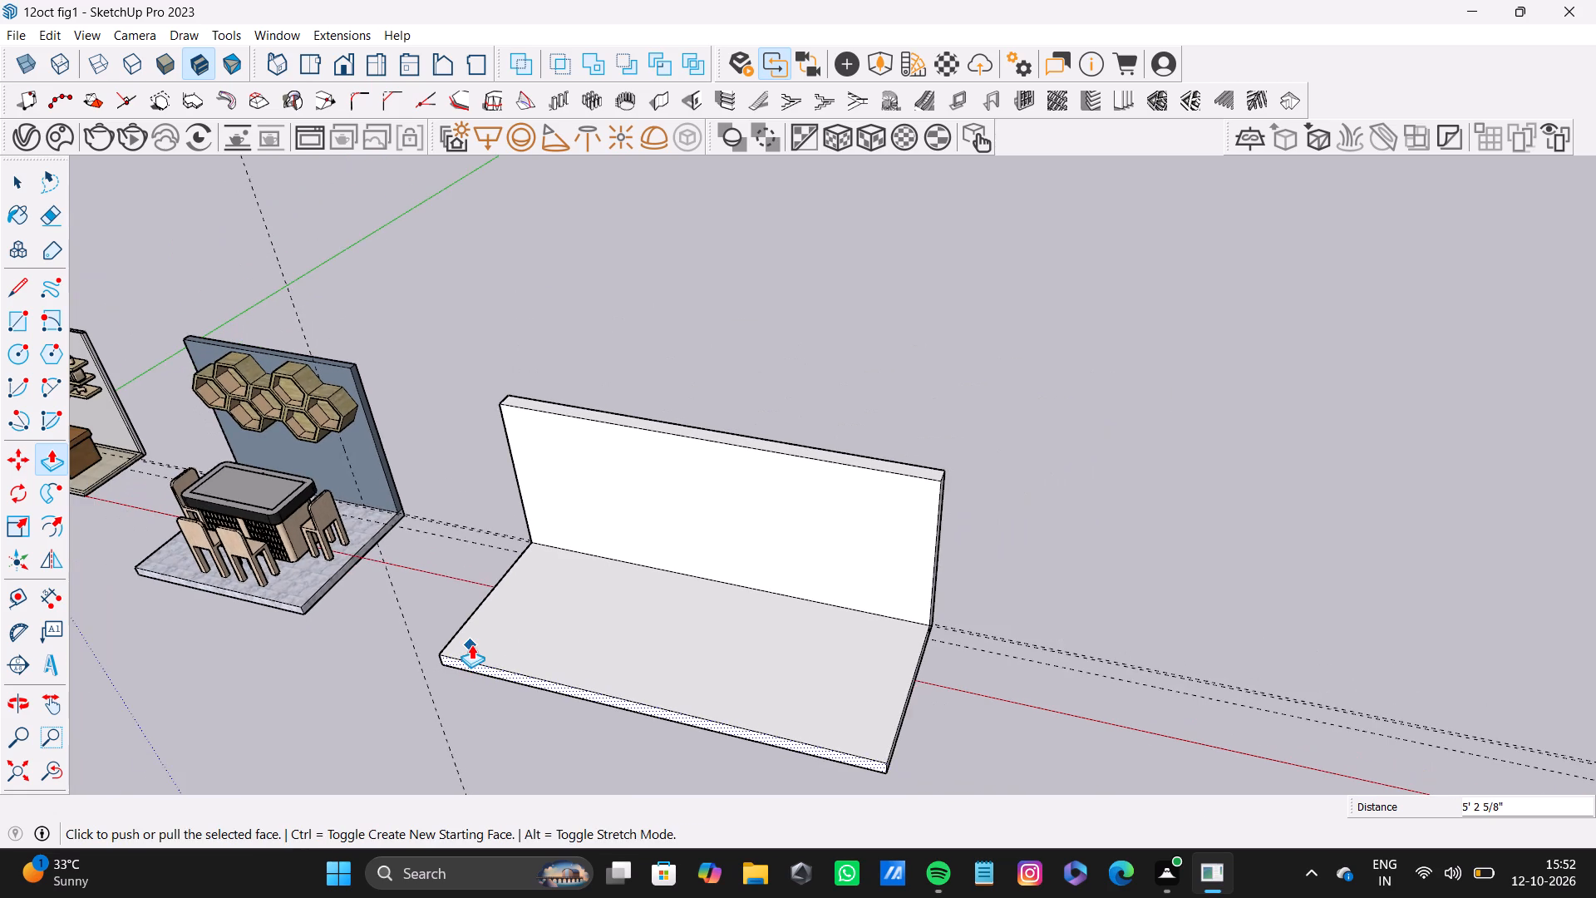
# Push the floor slab's front face back about 1' 4 9/16" to reduce the floor's depth.
pyautogui.keyDown('shift'); pyautogui.moveTo(473, 643); pyautogui.dragTo(542, 639, button='middle'); pyautogui.keyUp('shift')
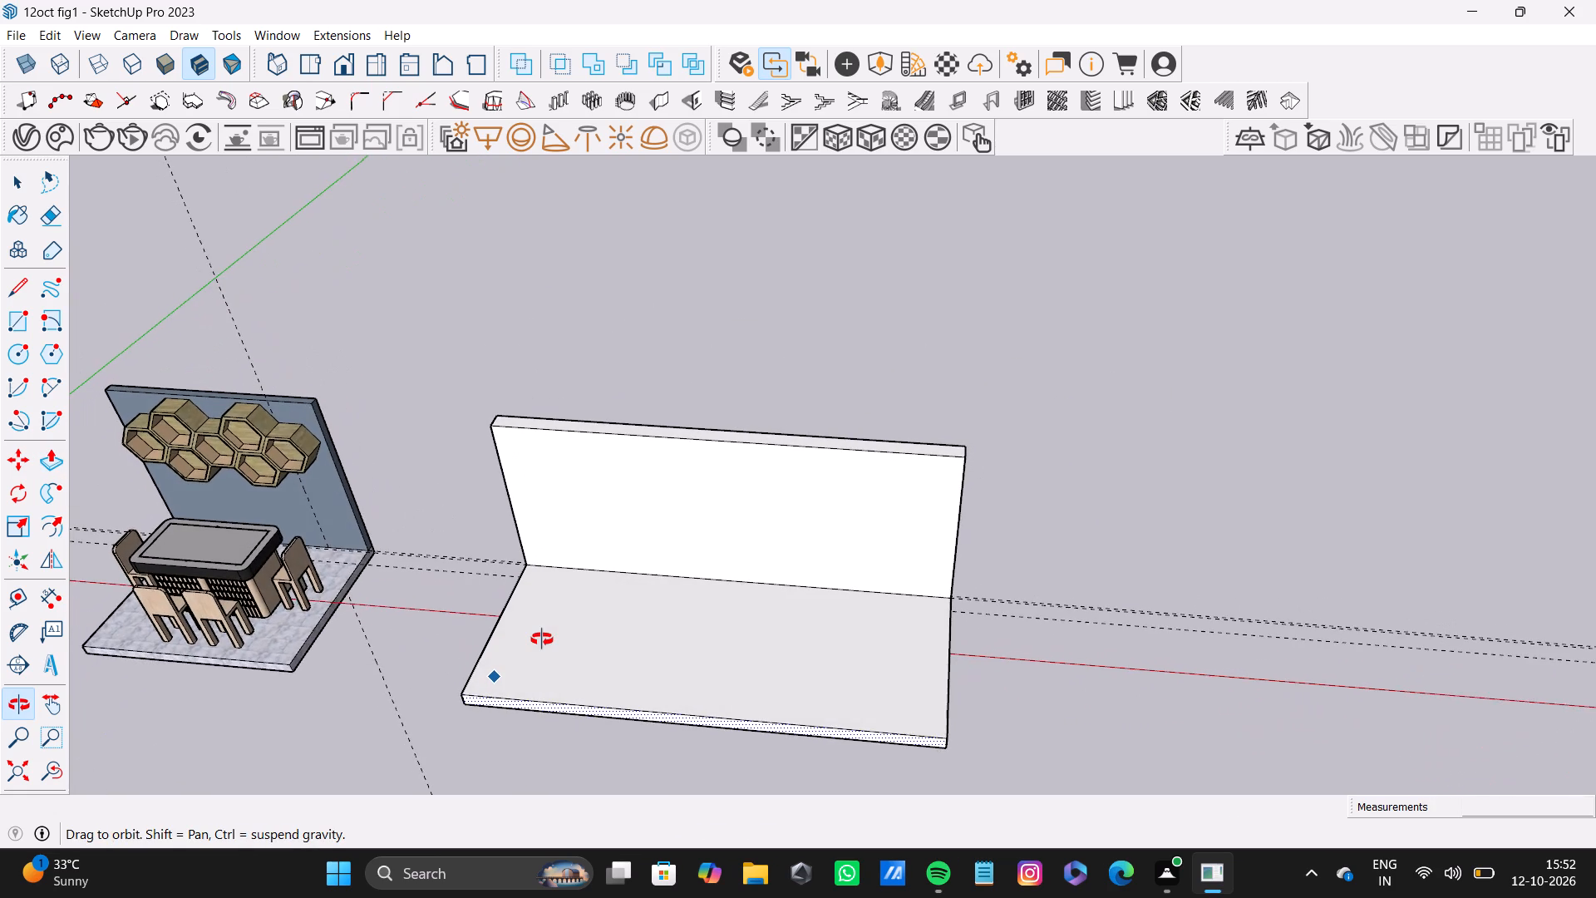
pyautogui.keyDown('shift'); pyautogui.moveTo(542, 639); pyautogui.dragTo(503, 648, button='middle'); pyautogui.keyUp('shift')
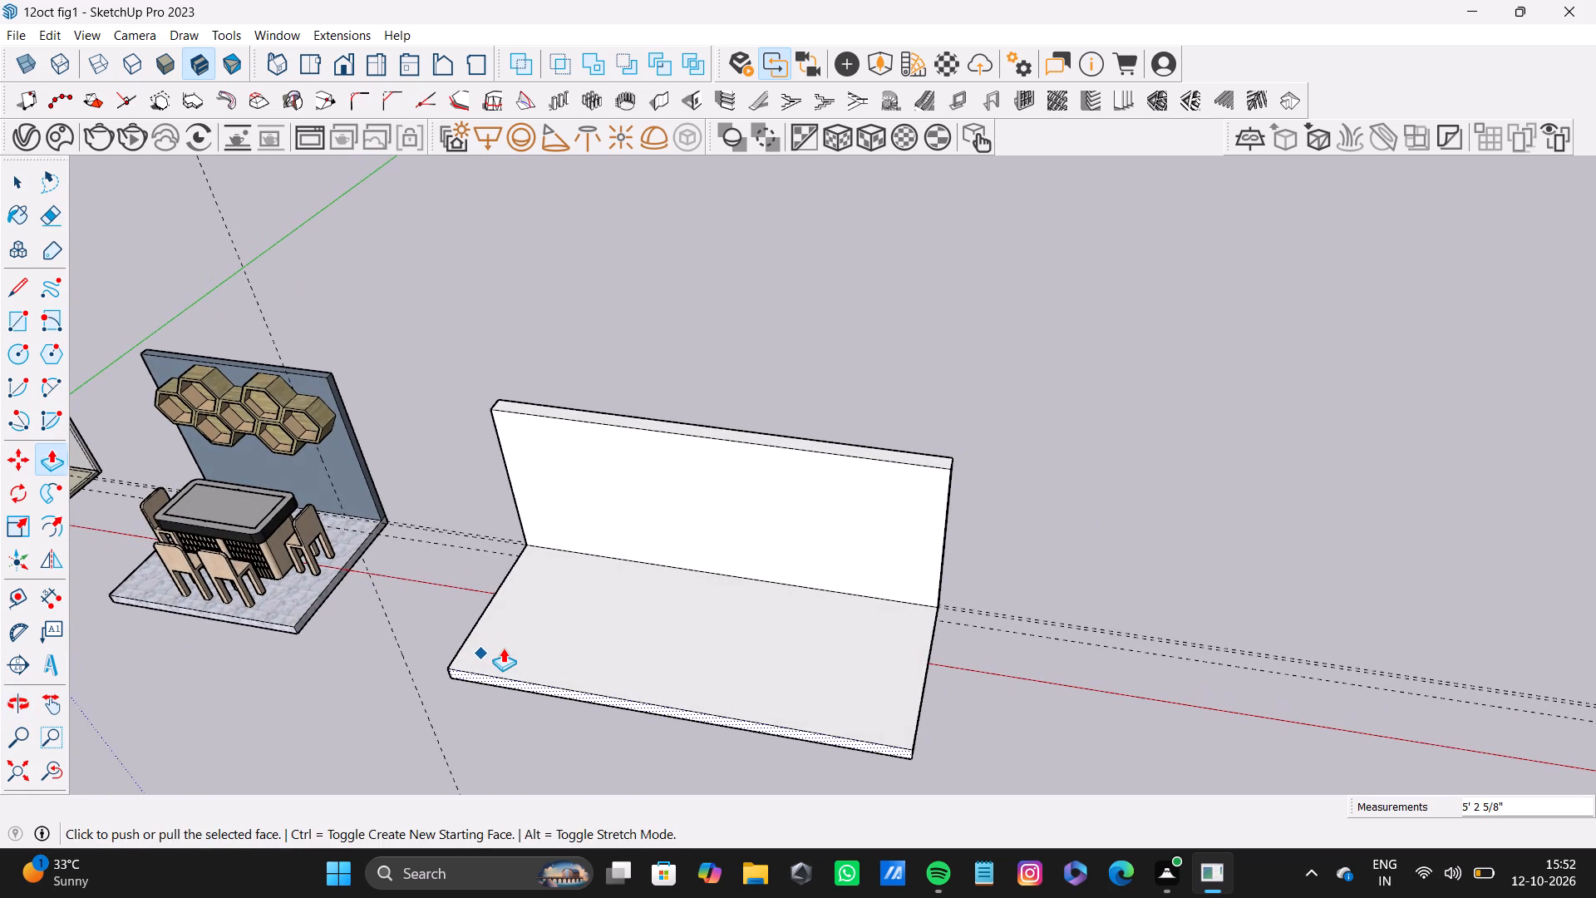
pyautogui.scroll(-4, 626, 524)
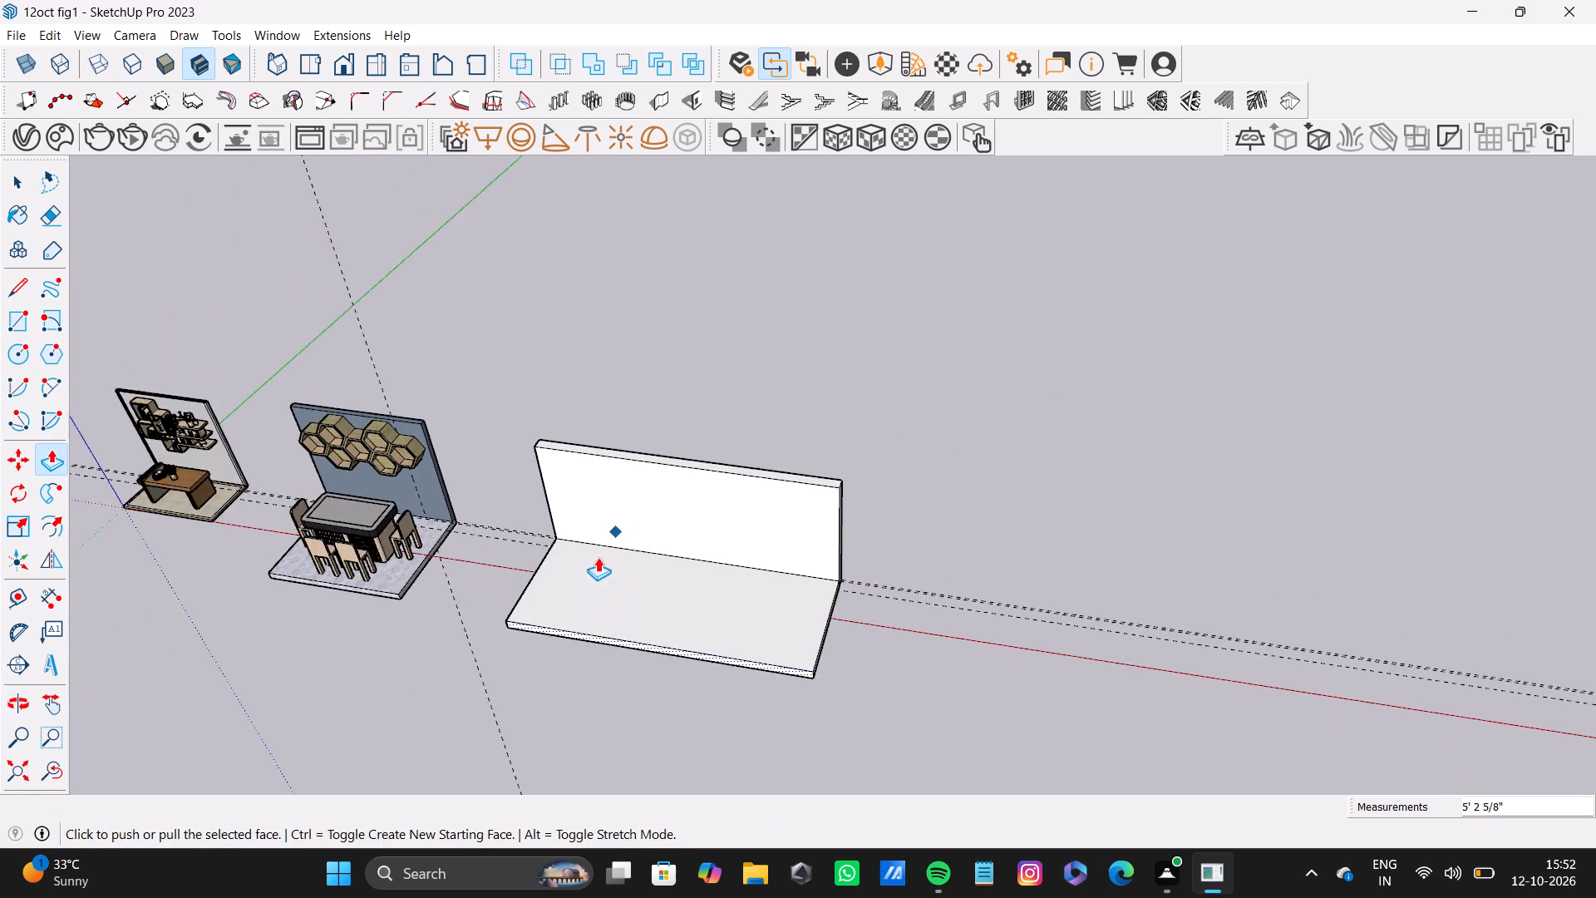
pyautogui.moveTo(598, 557); pyautogui.dragTo(549, 364, button='middle')
pyautogui.scroll(8, 632, 420)
pyautogui.scroll(-7, 636, 445)
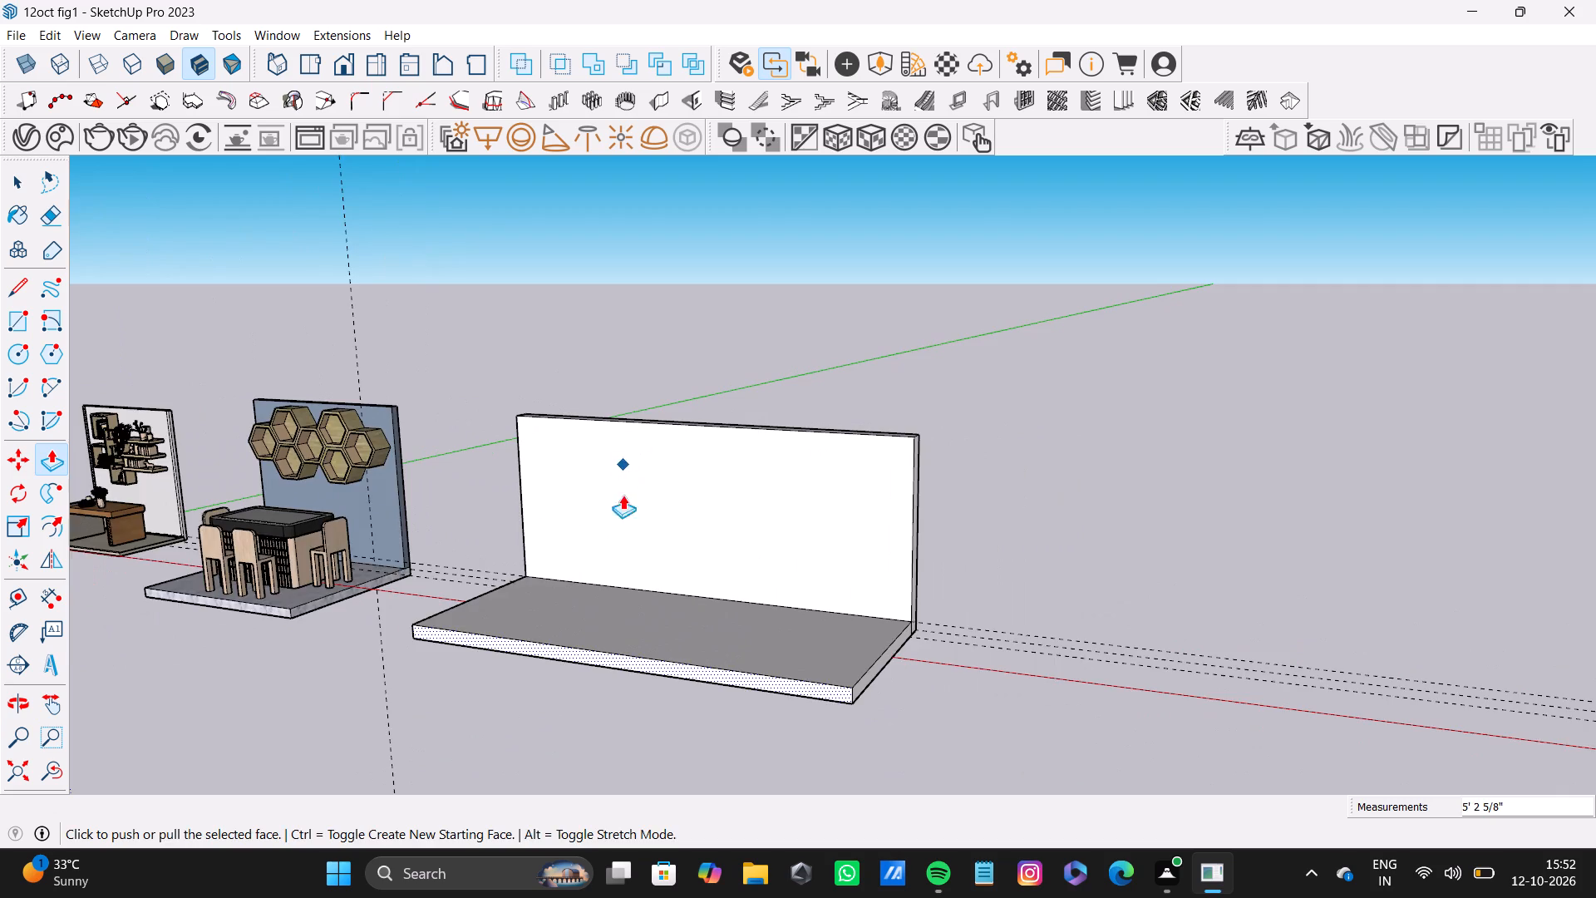
pyautogui.scroll(-1, 623, 495)
pyautogui.moveTo(622, 507); pyautogui.dragTo(736, 509, button='middle')
pyautogui.scroll(7, 483, 666)
pyautogui.moveTo(518, 620); pyautogui.dragTo(530, 602)
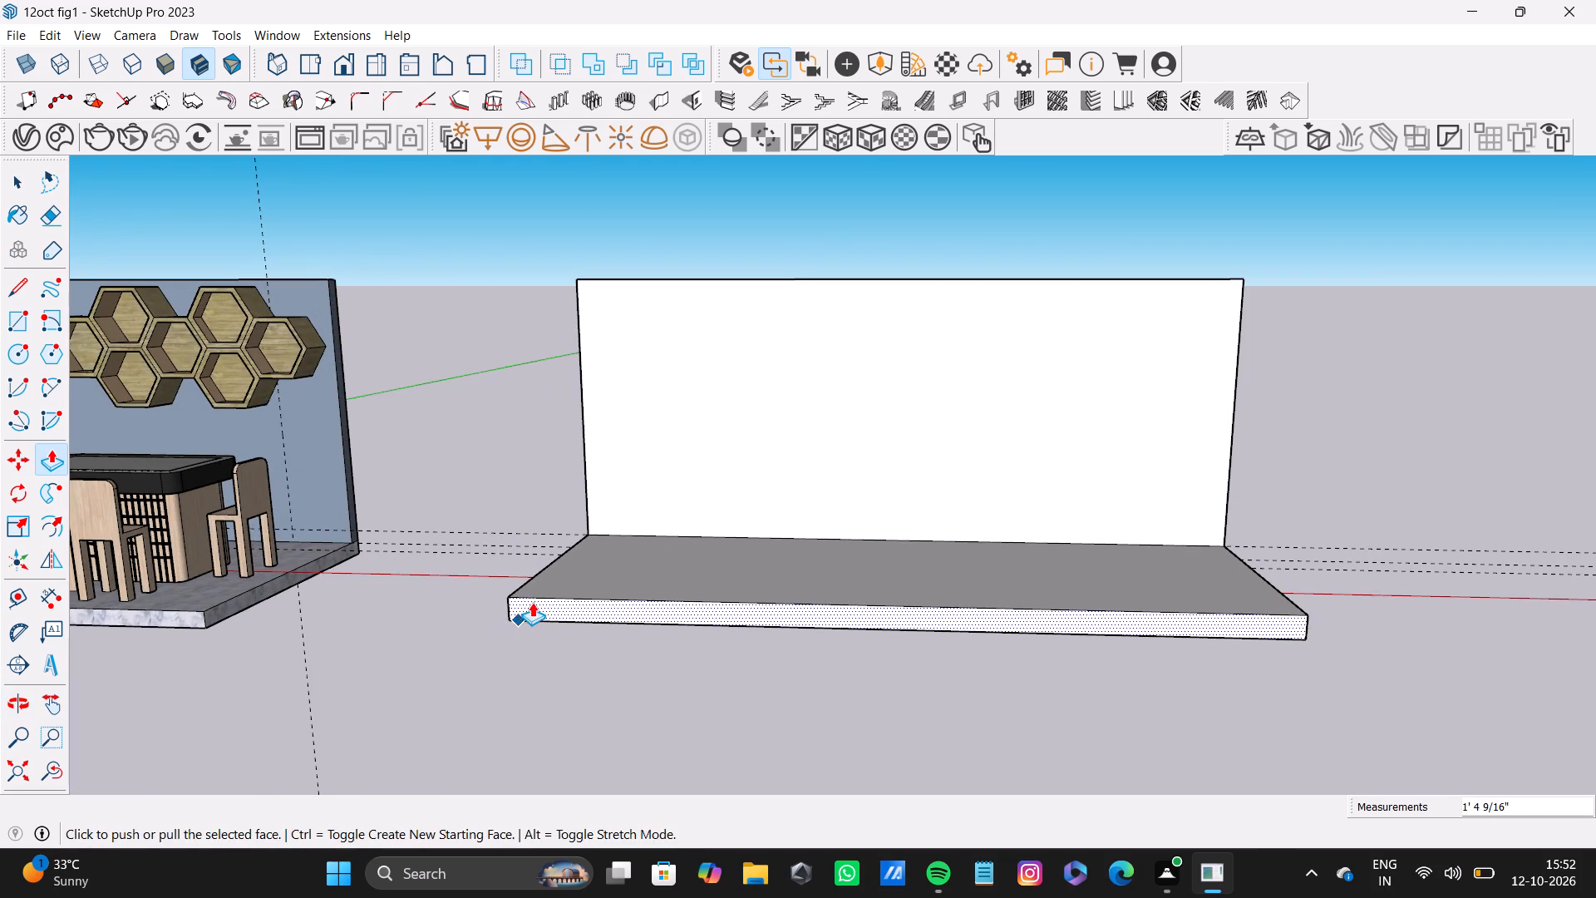
# Place a vertical guide on the back wall's face, about 9 11/16" in from the side edge nearest the dining scene.
pyautogui.scroll(-5, 537, 602)
pyautogui.moveTo(540, 601); pyautogui.dragTo(589, 767, button='middle')
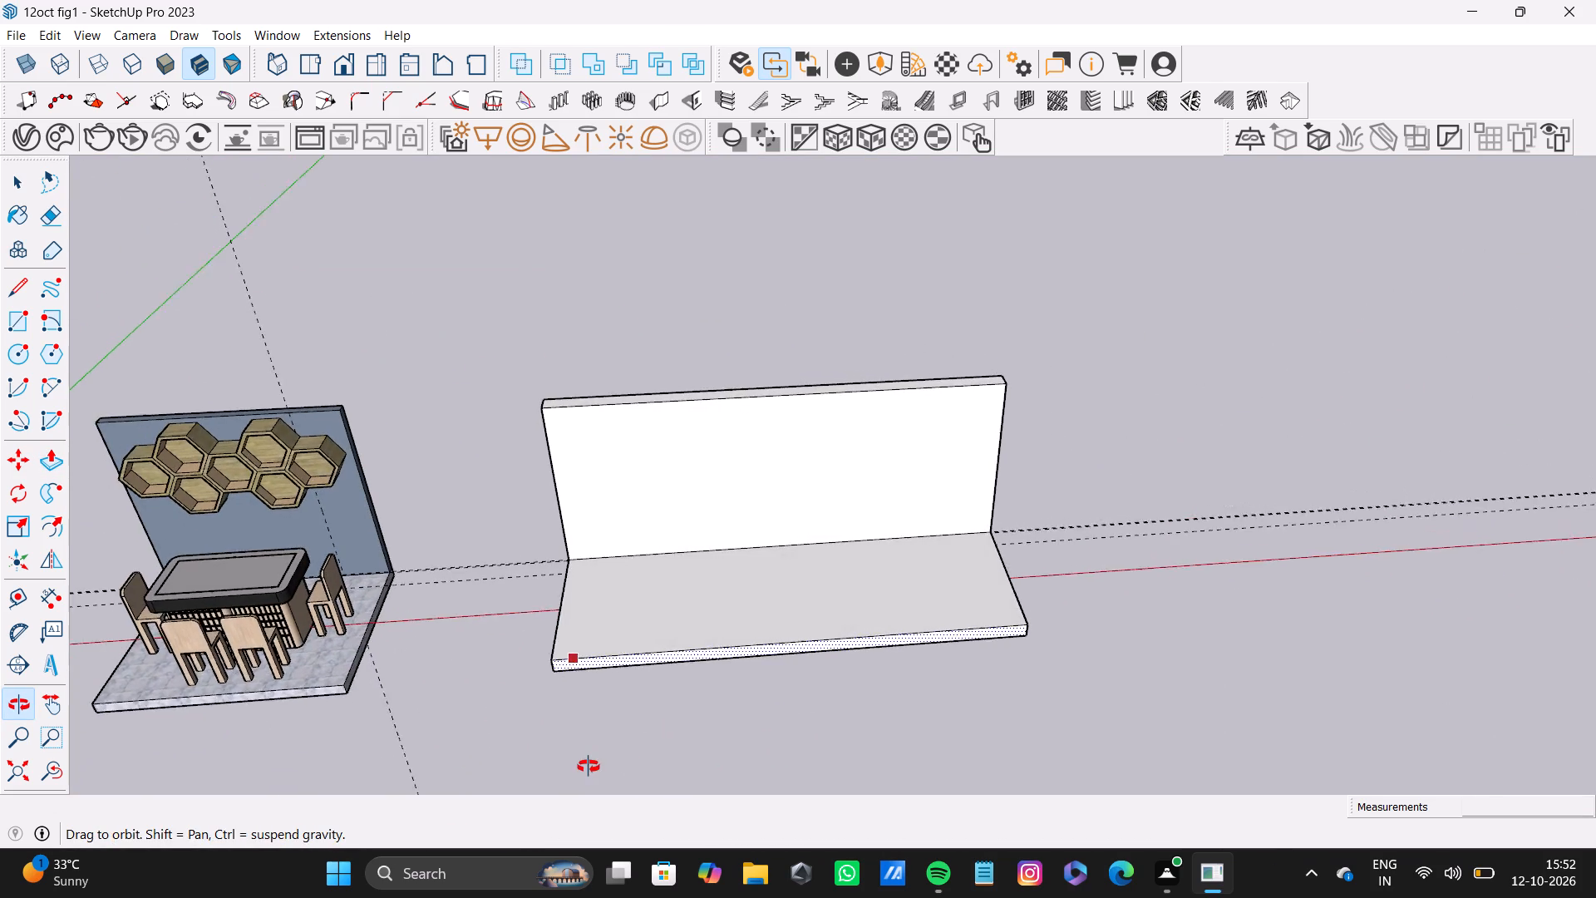
pyautogui.moveTo(589, 767); pyautogui.dragTo(582, 762, button='middle')
pyautogui.scroll(2, 623, 460)
pyautogui.scroll(-4, 638, 466)
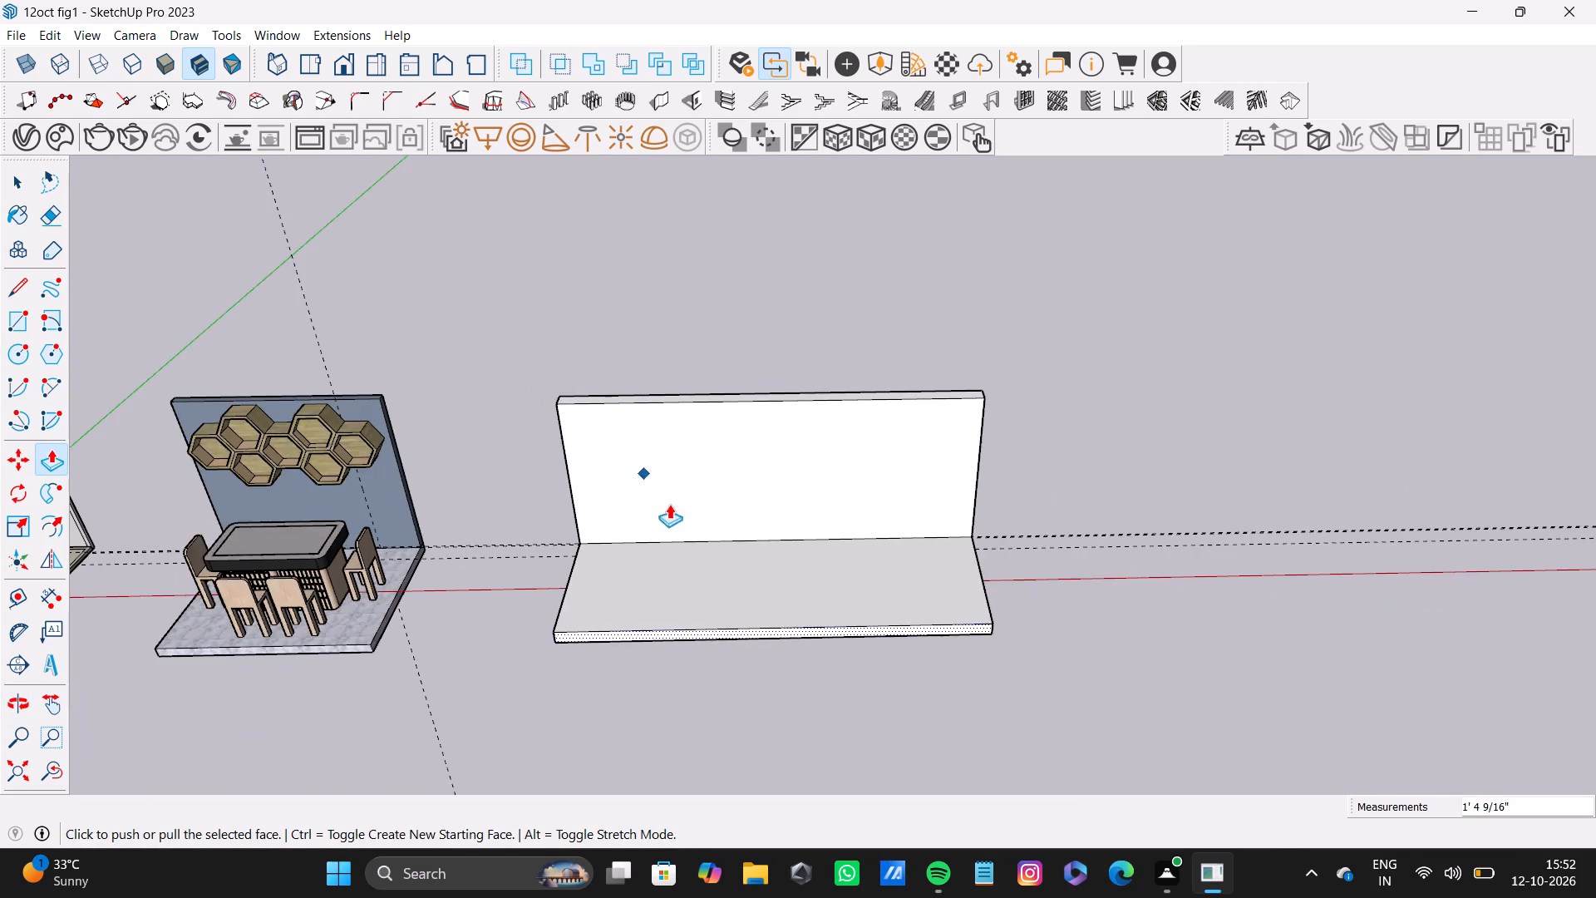
pyautogui.moveTo(674, 503); pyautogui.dragTo(653, 450, button='middle')
pyautogui.scroll(6, 583, 476)
pyautogui.middleClick(584, 474)
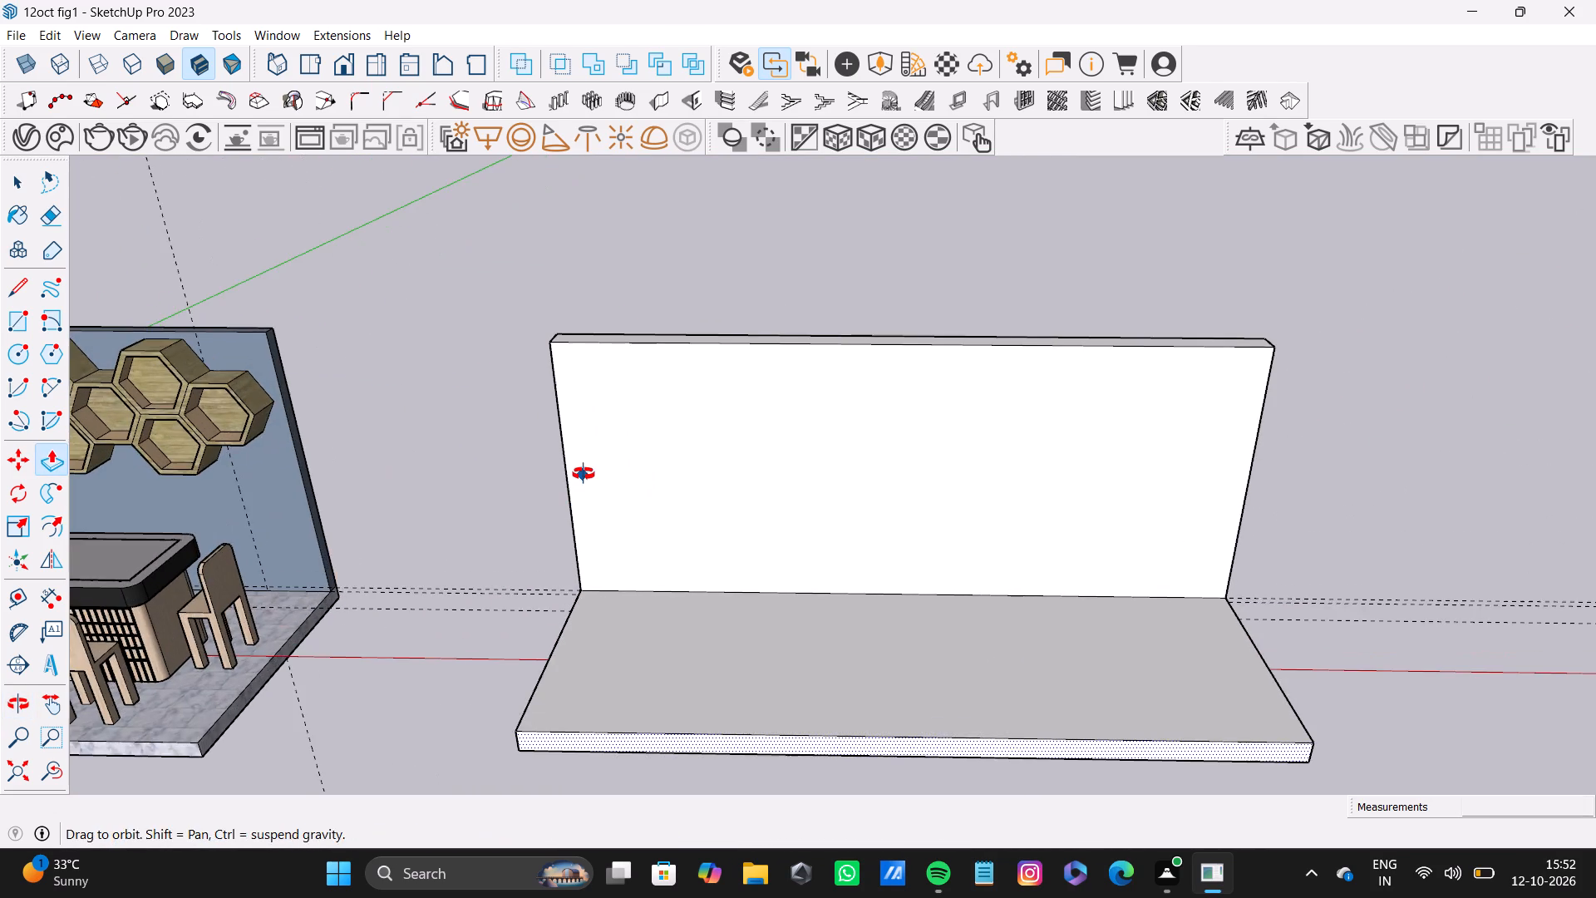
pyautogui.press('t')
pyautogui.scroll(4, 569, 482)
pyautogui.click(566, 491)
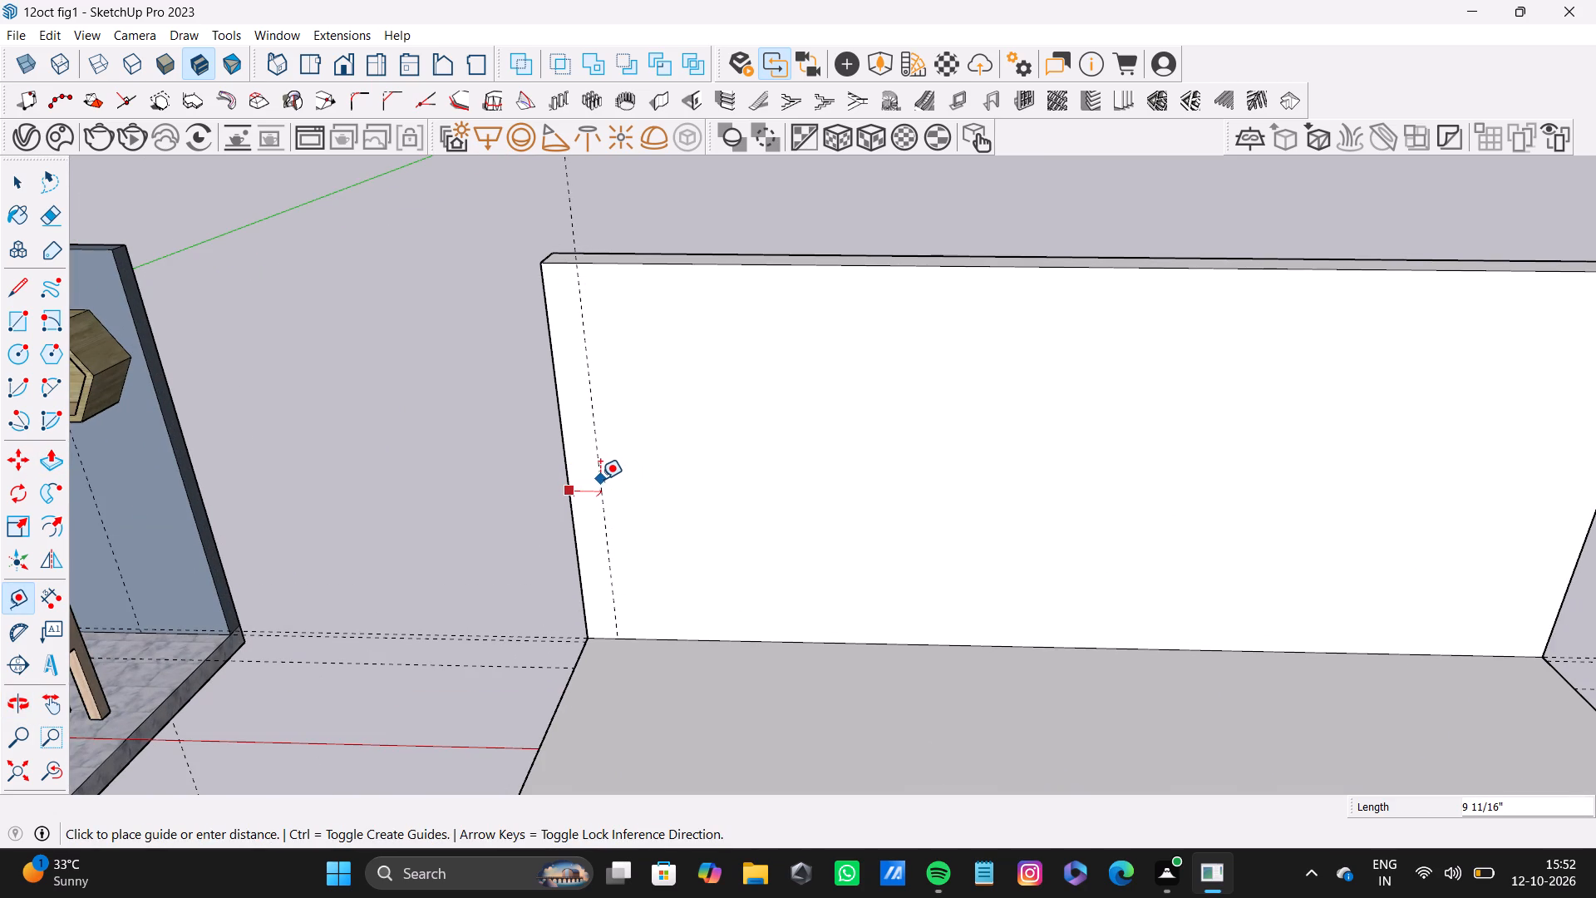
pyautogui.click(600, 479)
pyautogui.scroll(-3, 696, 527)
pyautogui.moveTo(699, 540); pyautogui.dragTo(642, 446, button='middle')
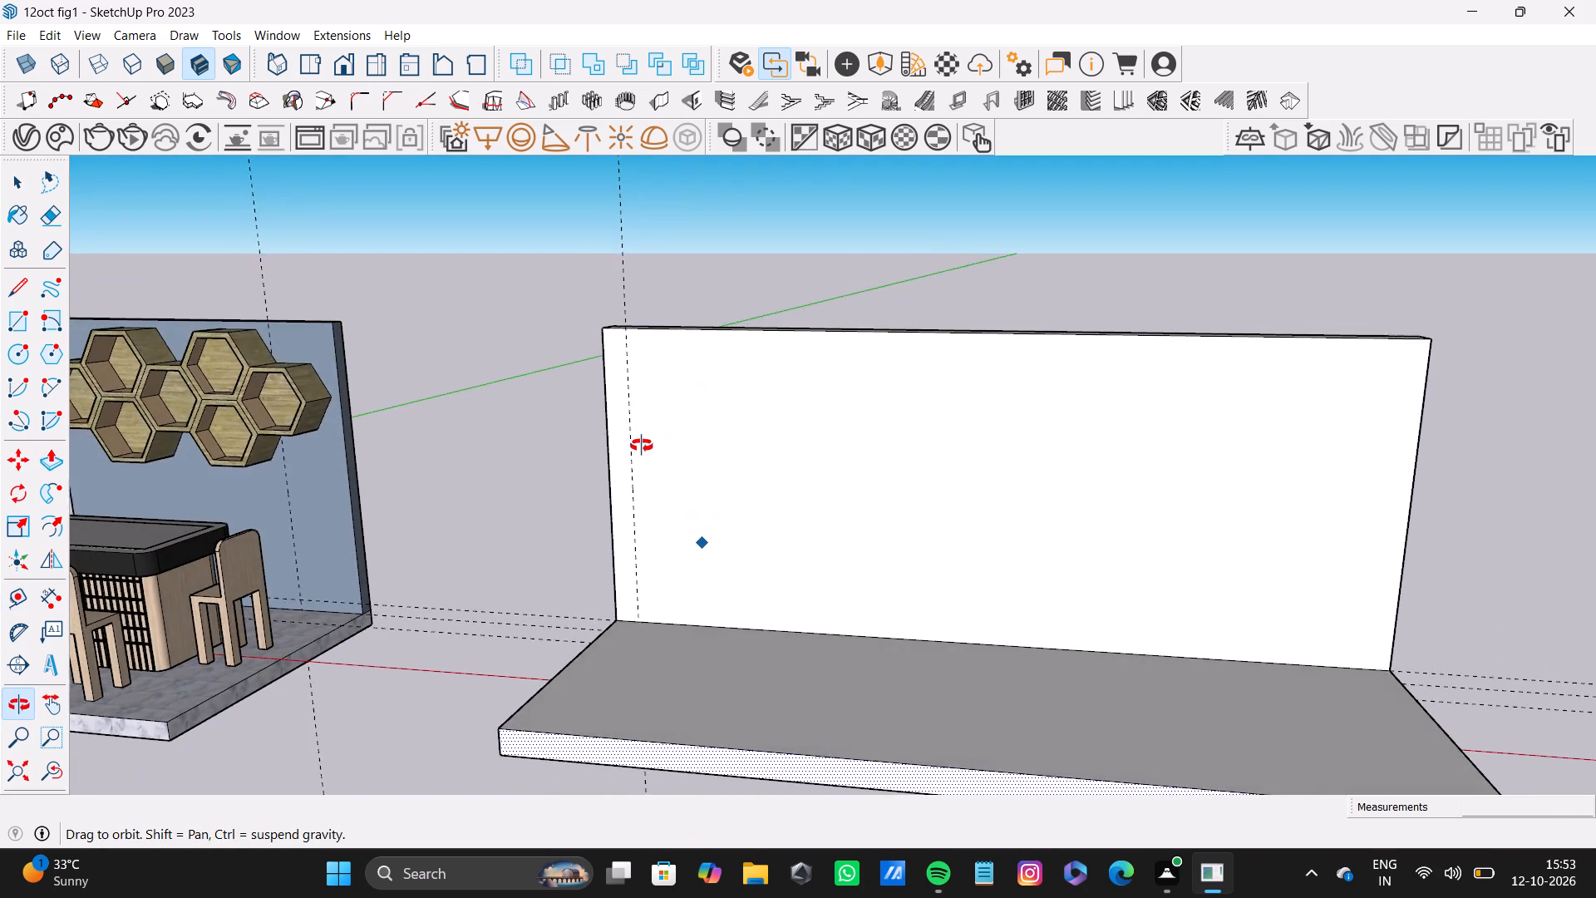
# Draw a vertical line about 10' 1/2" long over the guide on the back wall's face, from its top edge to the floor.
pyautogui.moveTo(642, 446); pyautogui.dragTo(735, 629, button='middle')
pyautogui.press('l')
pyautogui.scroll(3, 643, 504)
pyautogui.click(584, 295)
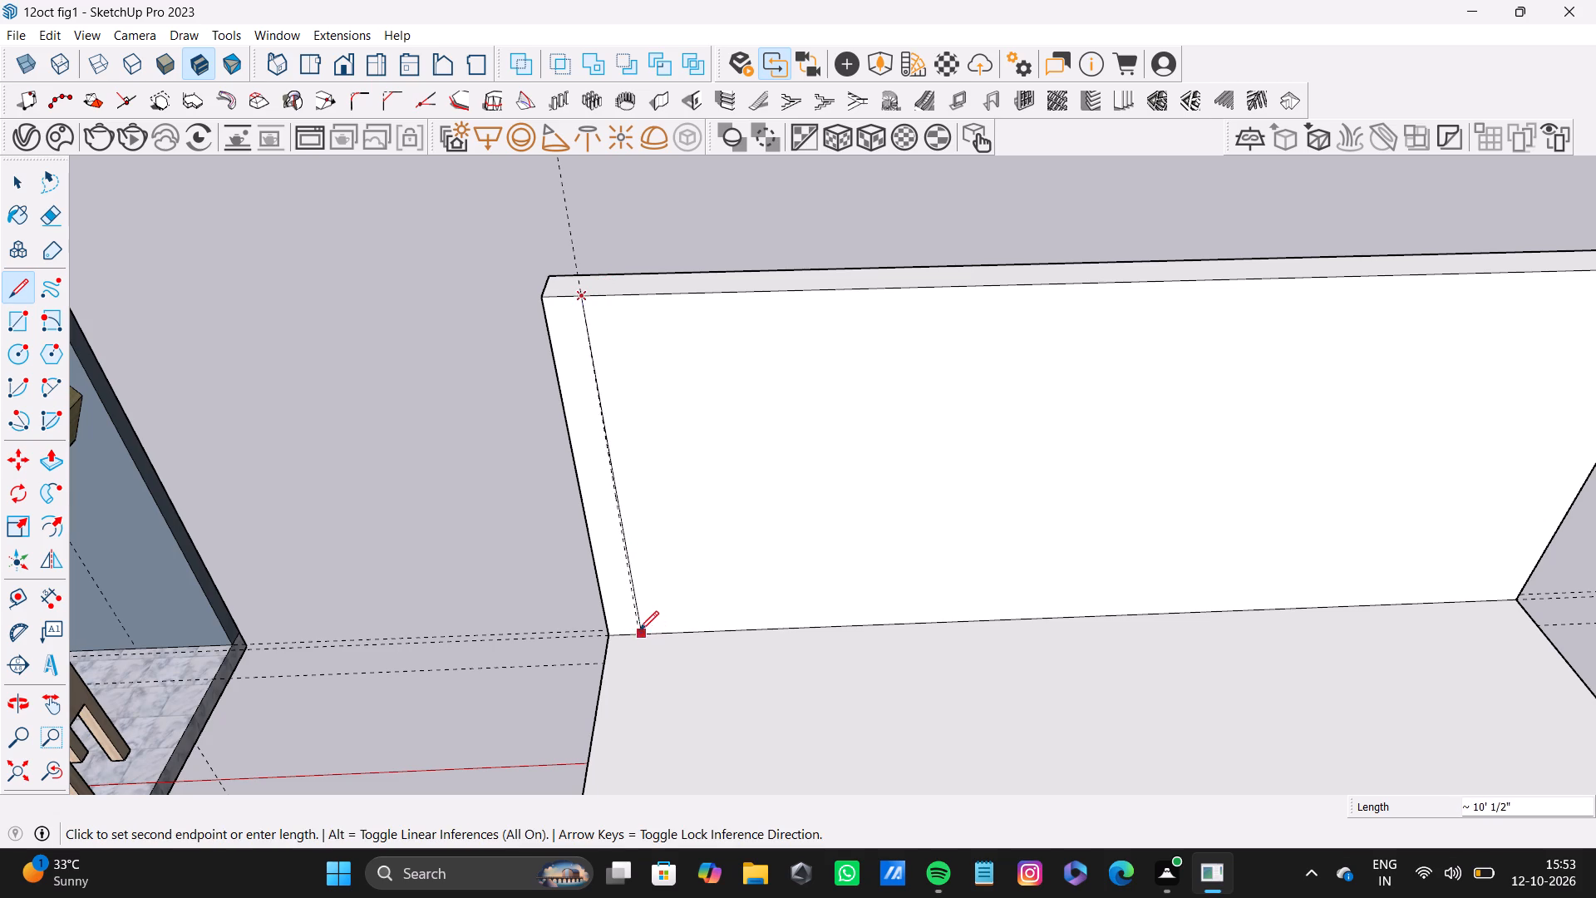
pyautogui.click(638, 629)
# Extrude the narrow strip of the back wall forward 8' 3 11/16" to the floor's front edge, forming a side wall.
pyautogui.scroll(-4, 637, 614)
pyautogui.press('space')
pyautogui.moveTo(680, 617); pyautogui.dragTo(534, 563, button='middle')
pyautogui.scroll(4, 622, 508)
pyautogui.press('space')
pyautogui.click(639, 513)
pyautogui.press('o')
pyautogui.moveTo(638, 512); pyautogui.dragTo(620, 563)
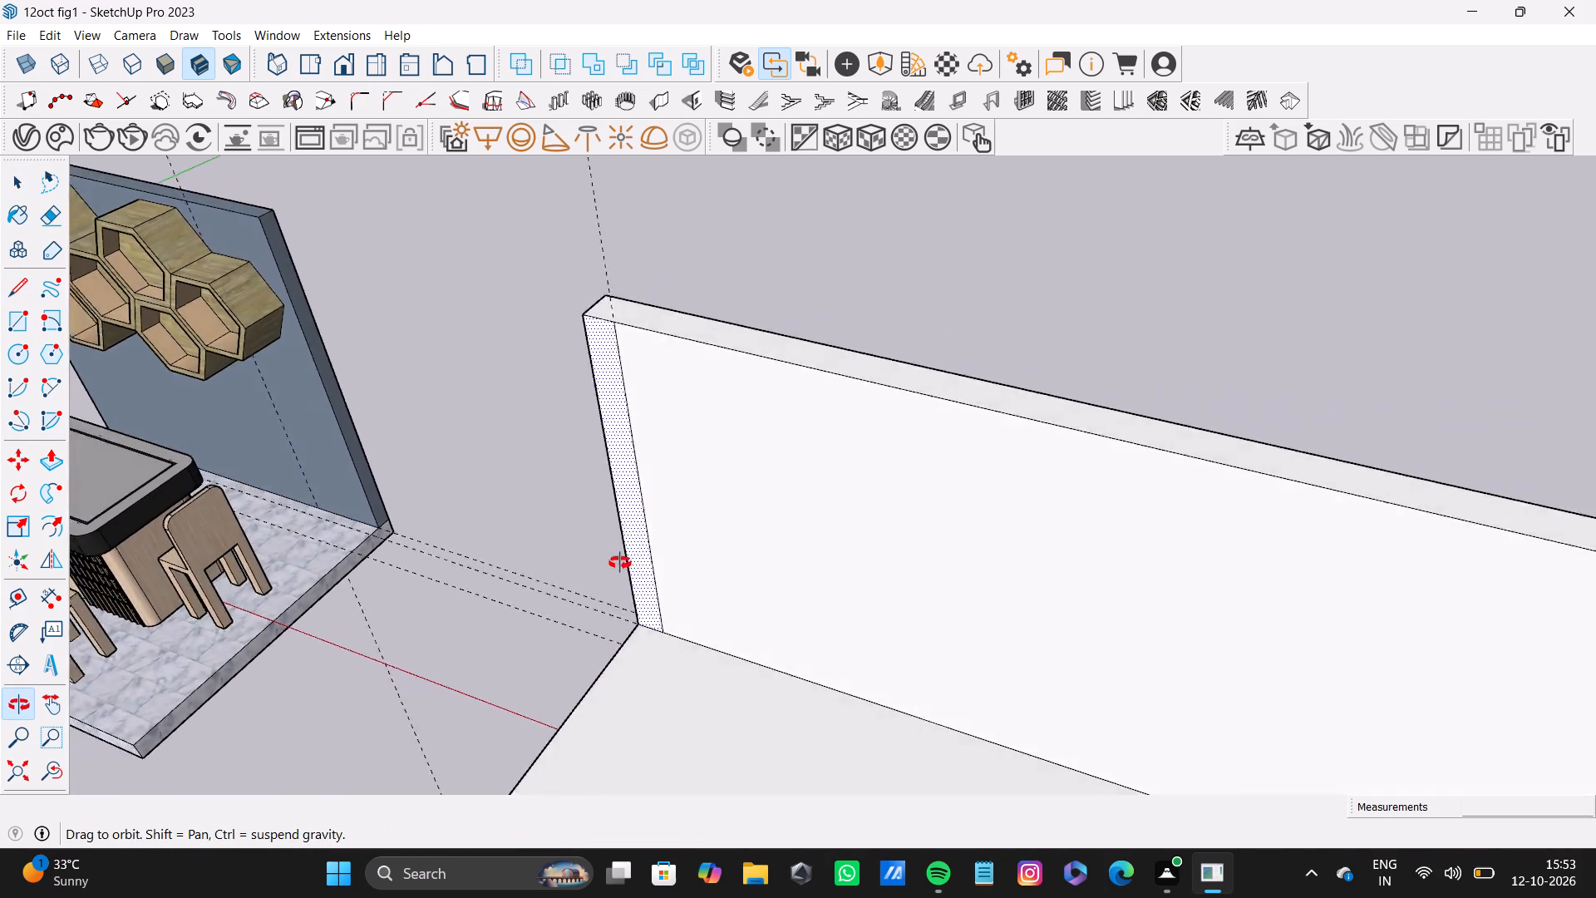
pyautogui.moveTo(620, 563); pyautogui.dragTo(642, 504)
pyautogui.scroll(-4, 690, 602)
pyautogui.keyDown('shift'); pyautogui.moveTo(737, 683); pyautogui.dragTo(644, 557, button='middle'); pyautogui.keyUp('shift')
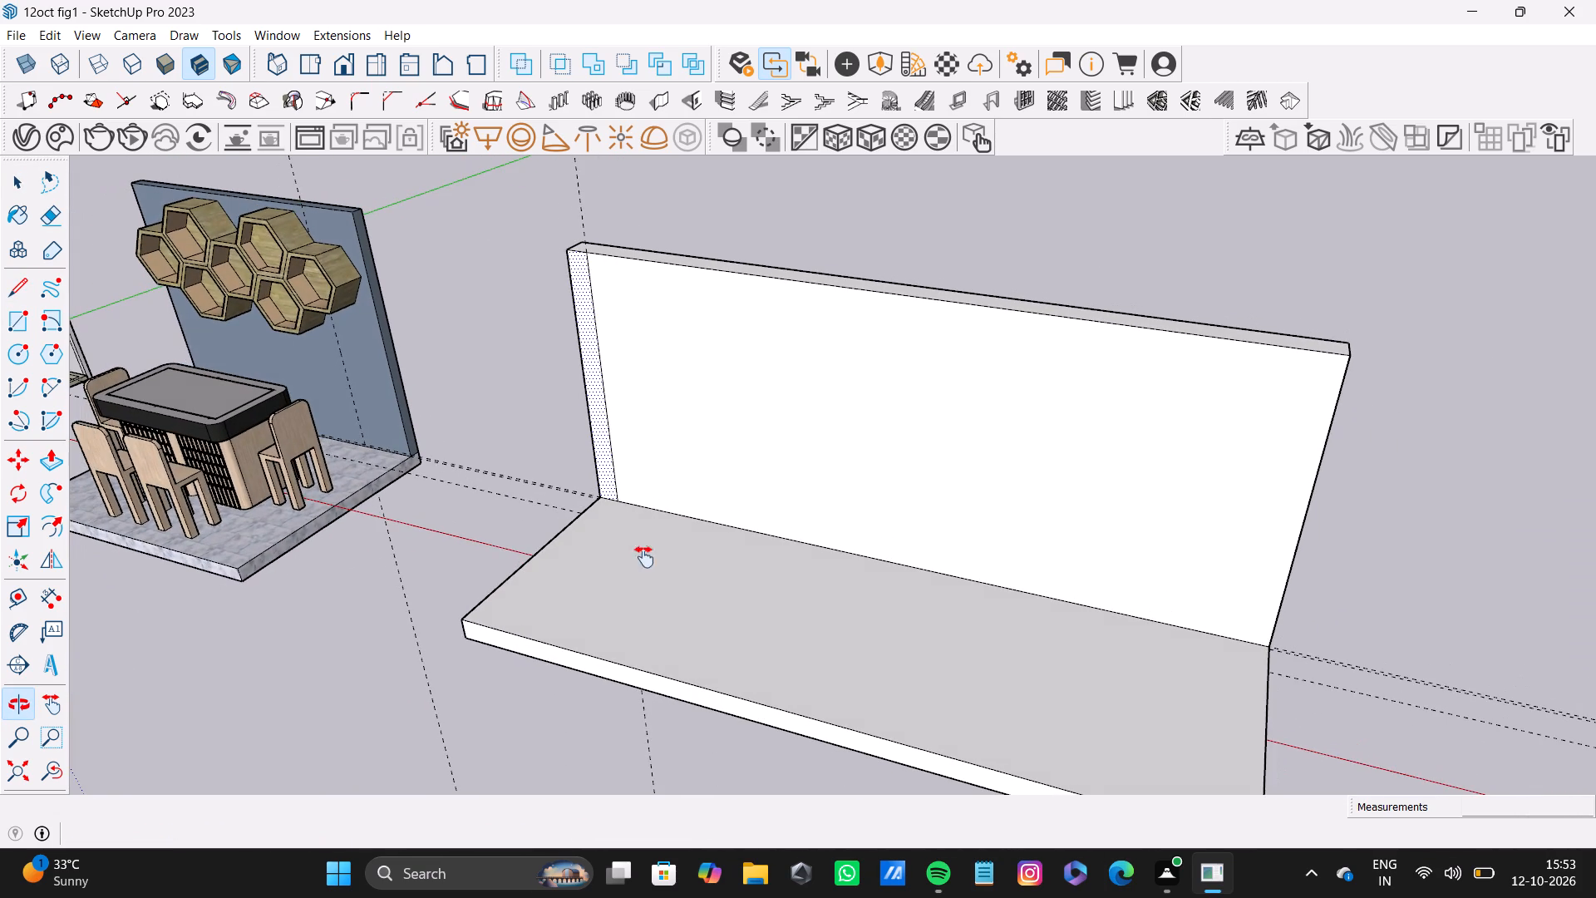
pyautogui.scroll(2, 613, 464)
pyautogui.press('p')
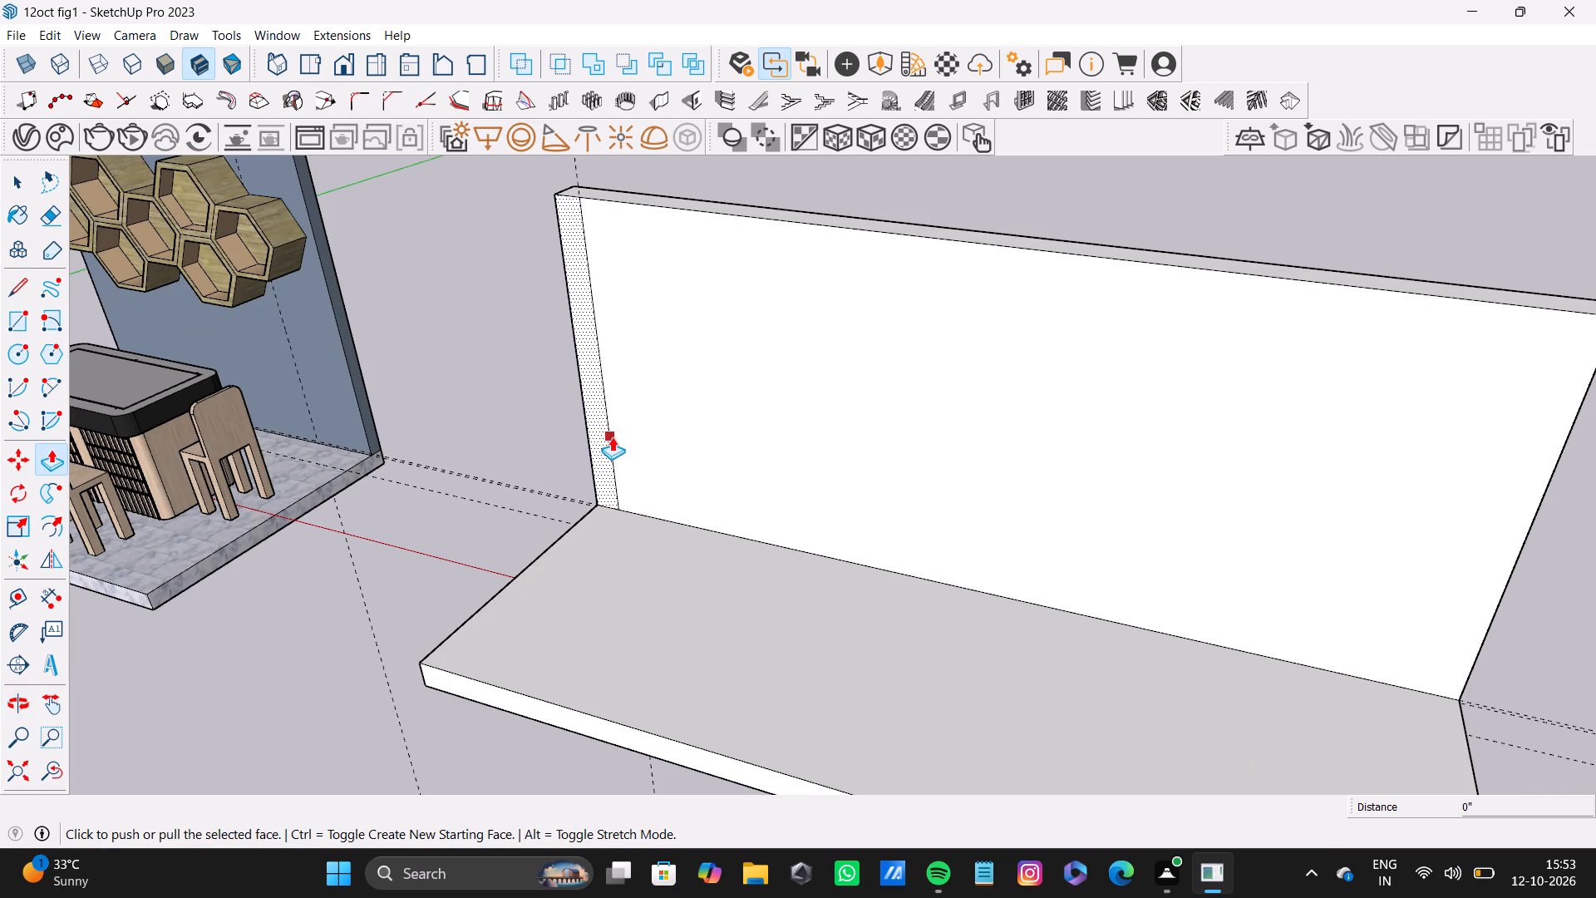
pyautogui.moveTo(611, 445); pyautogui.dragTo(580, 481)
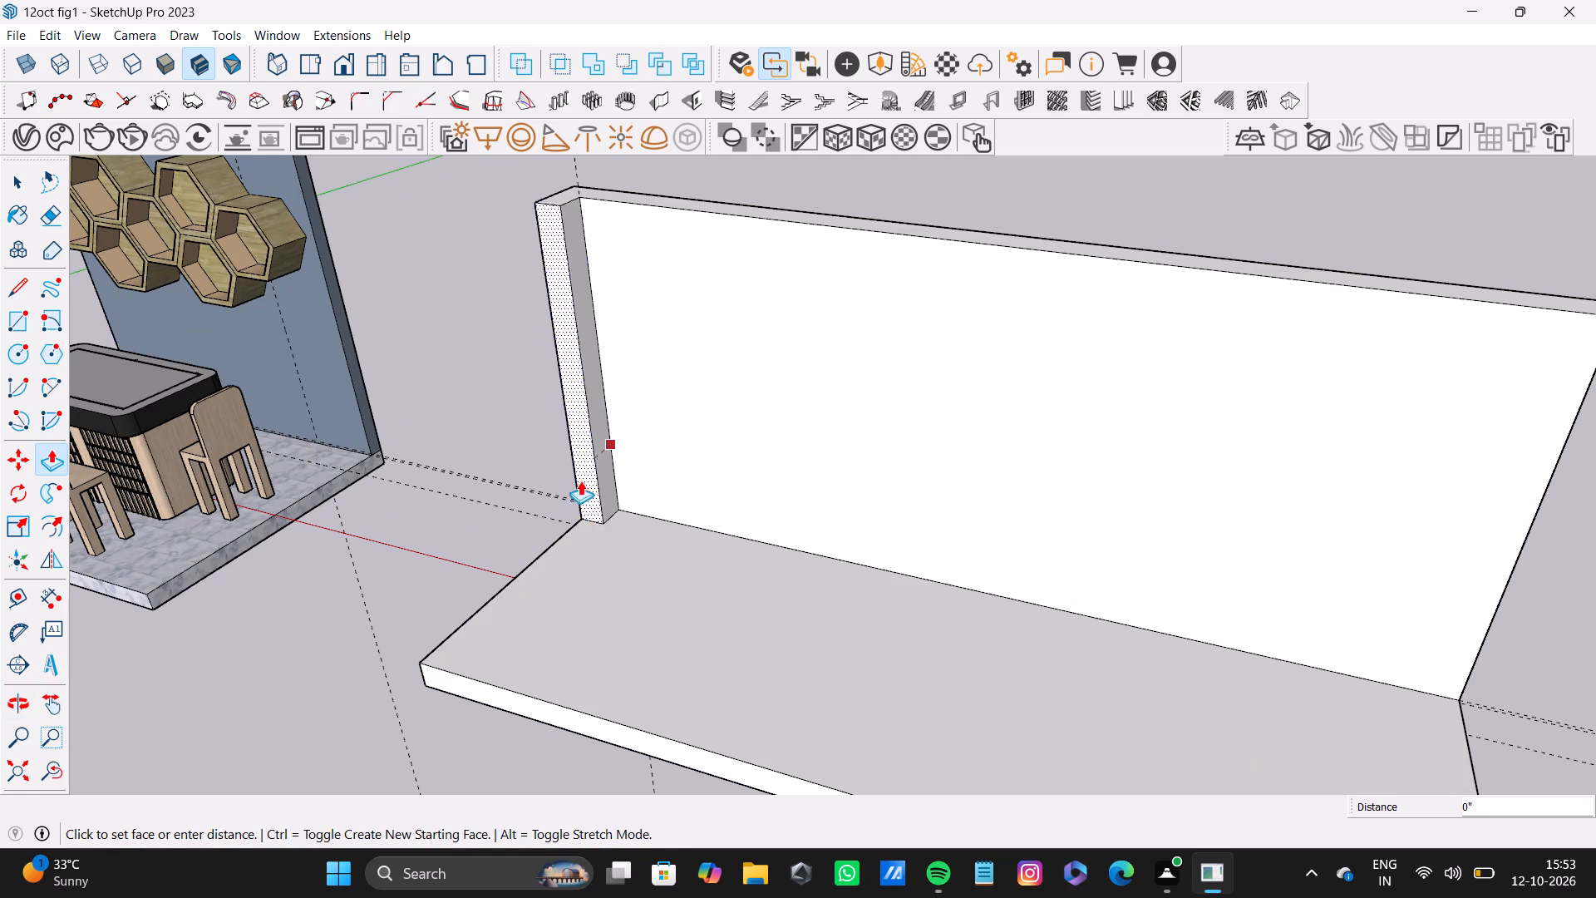
pyautogui.moveTo(580, 481); pyautogui.dragTo(468, 658)
pyautogui.scroll(-4, 468, 658)
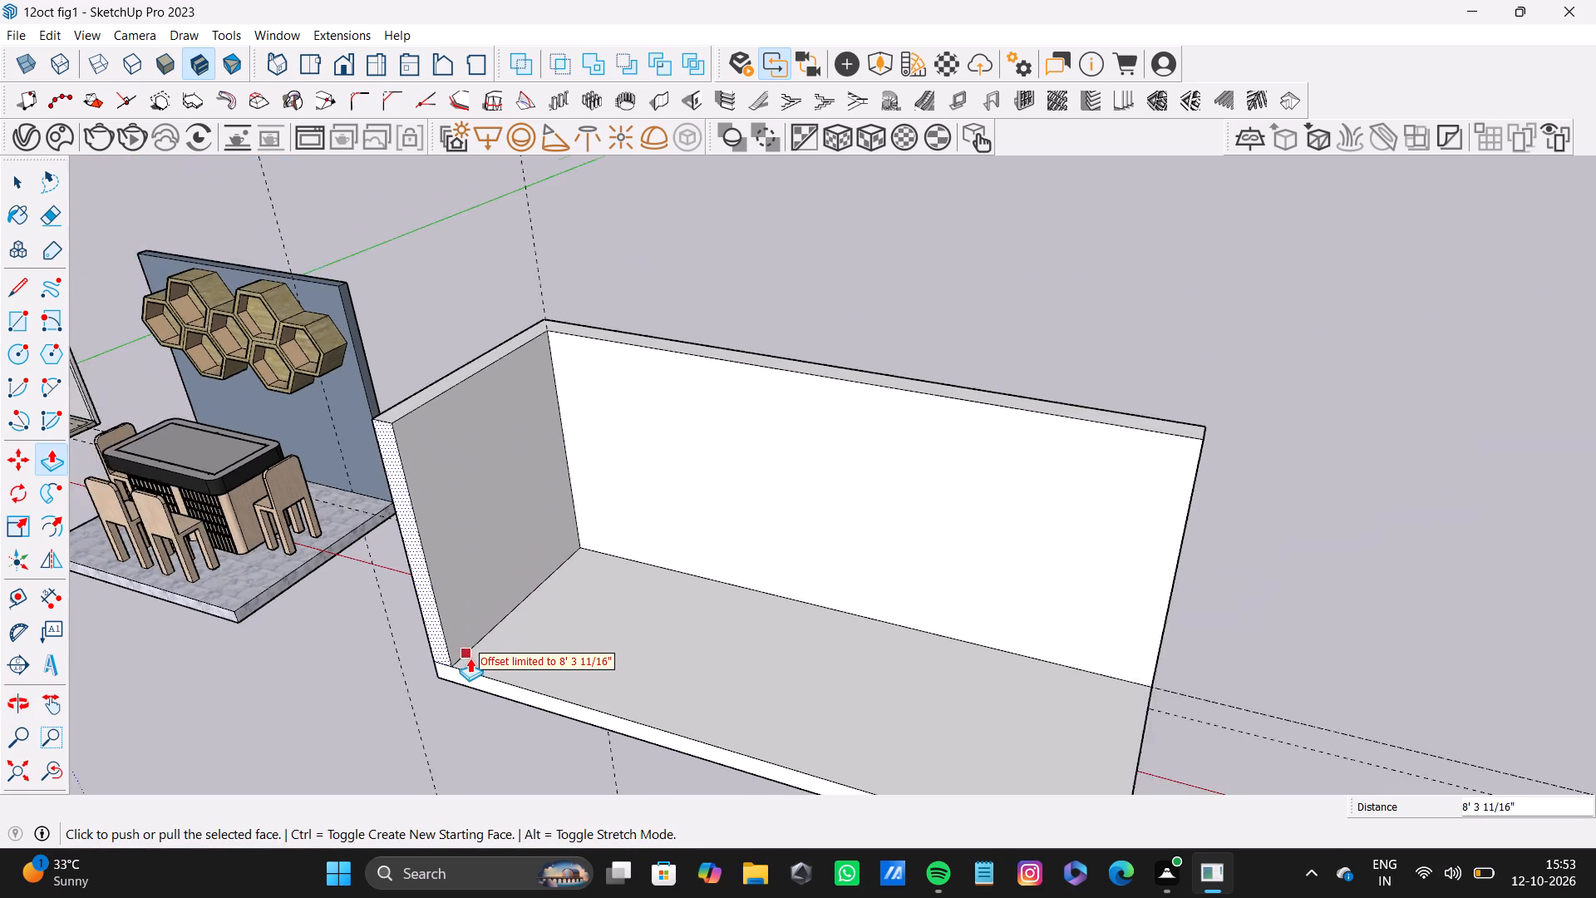
# Delete the seam edge between the front faces of the side wall and the floor slab.
pyautogui.moveTo(470, 658); pyautogui.dragTo(558, 559, button='middle')
pyautogui.scroll(-1, 558, 559)
pyautogui.press('space')
pyautogui.scroll(4, 495, 539)
pyautogui.scroll(-5, 477, 603)
pyautogui.keyDown('shift'); pyautogui.moveTo(551, 646); pyautogui.dragTo(552, 601, button='middle'); pyautogui.keyUp('shift')
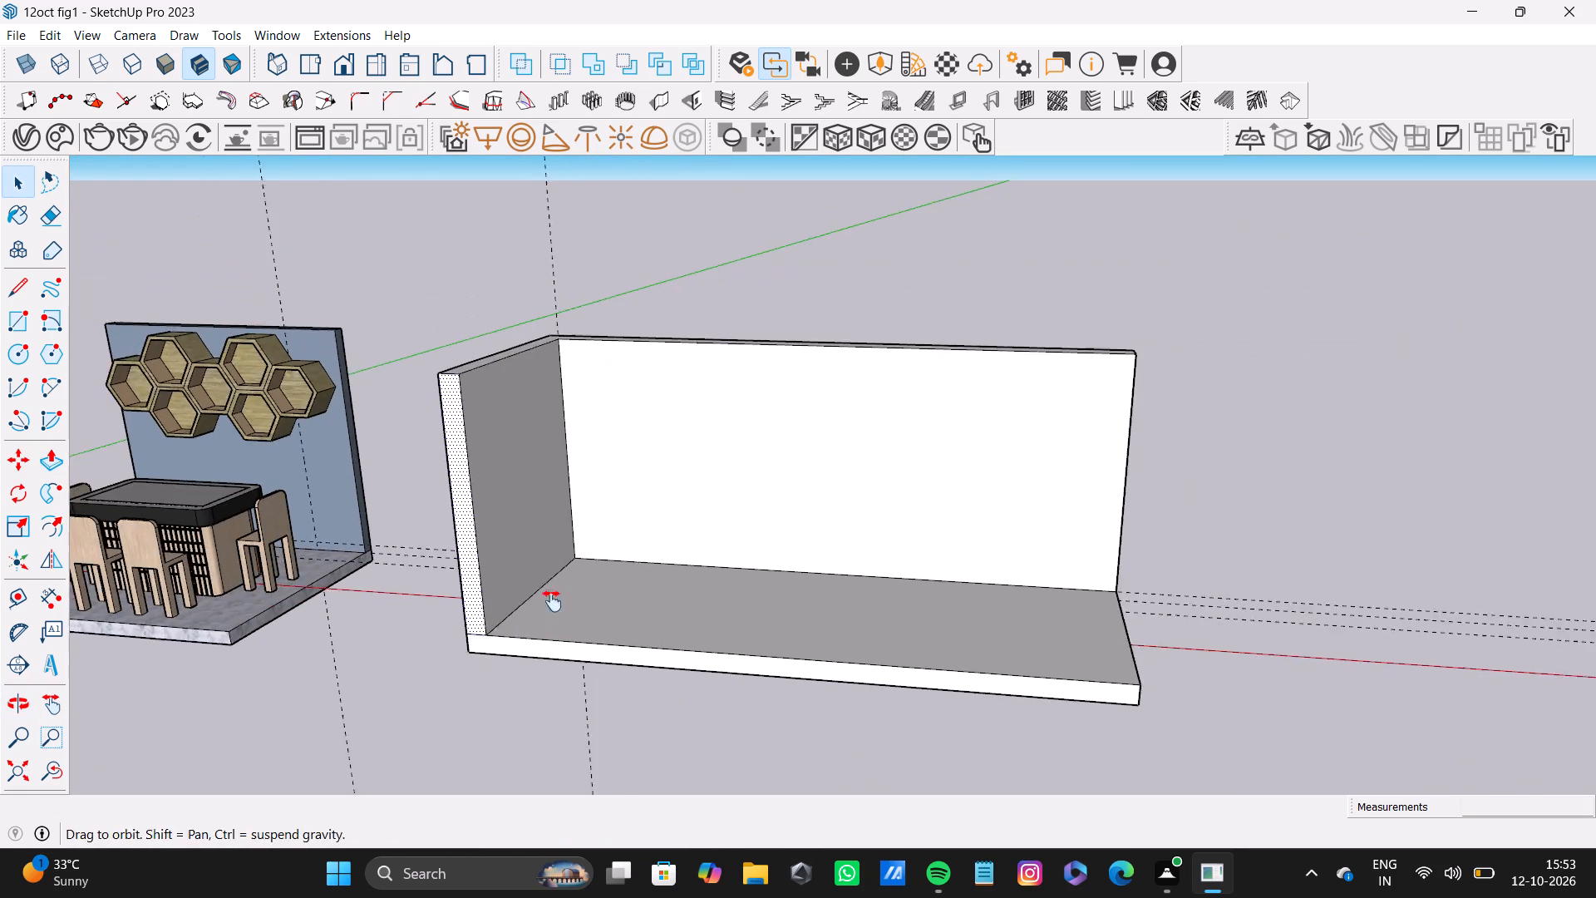
pyautogui.keyDown('shift'); pyautogui.moveTo(552, 601); pyautogui.dragTo(552, 585, button='middle'); pyautogui.keyUp('shift')
pyautogui.scroll(8, 494, 594)
pyautogui.click(477, 591)
pyautogui.press('Delete')
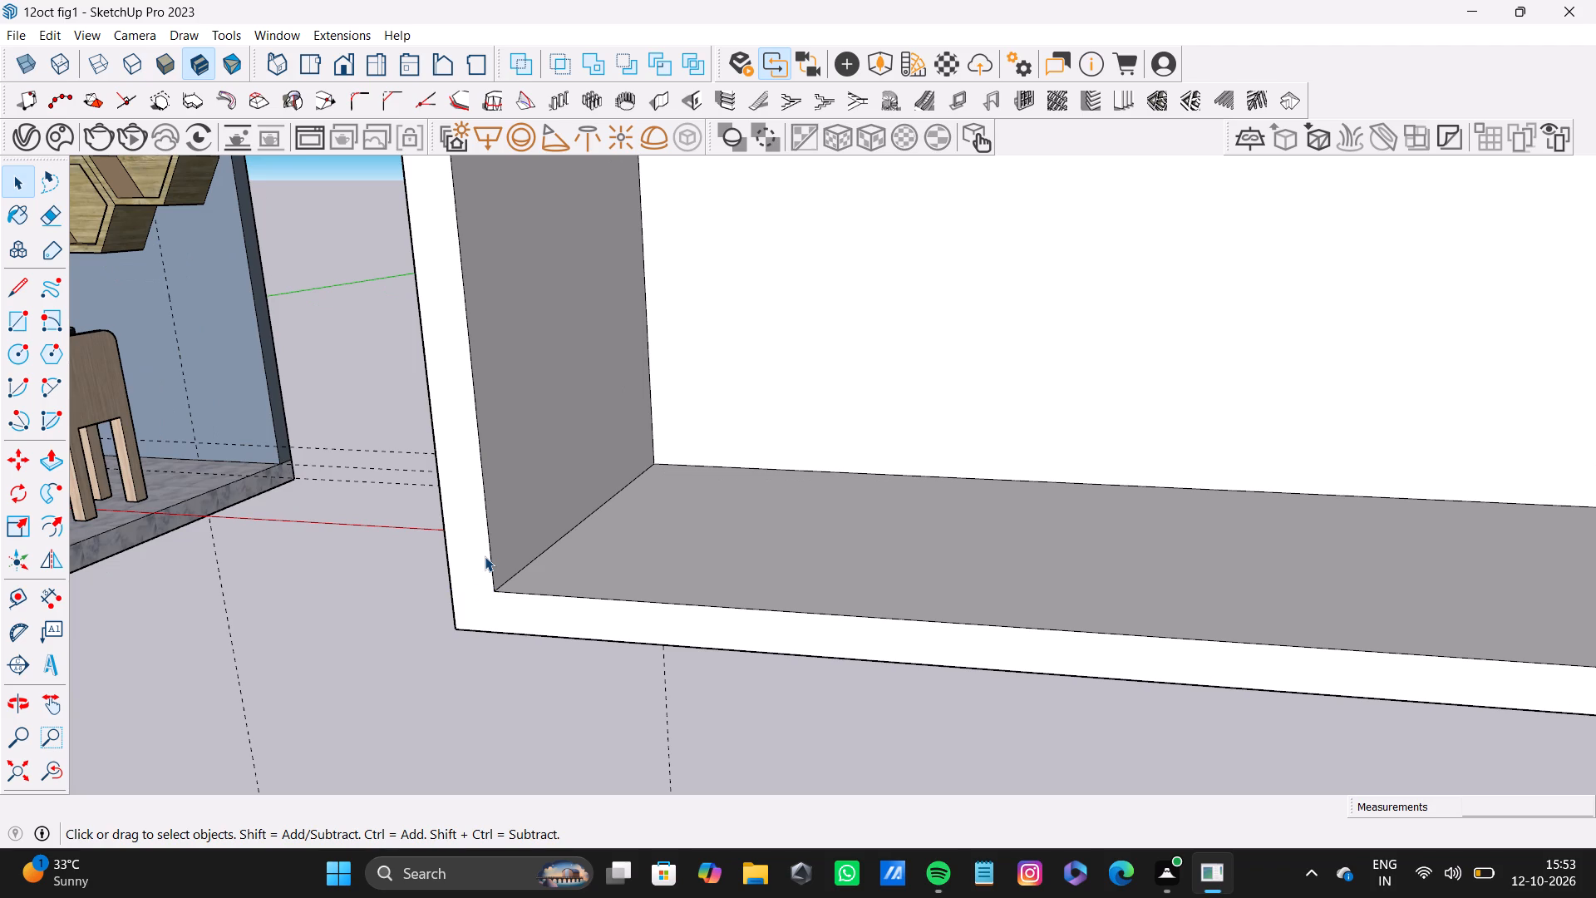
# Delete the leftover horizontal and short vertical edges at the bottom of the side wall's outer face.
pyautogui.scroll(-8, 659, 471)
pyautogui.keyDown('shift'); pyautogui.moveTo(671, 515); pyautogui.dragTo(943, 653, button='middle'); pyautogui.keyUp('shift')
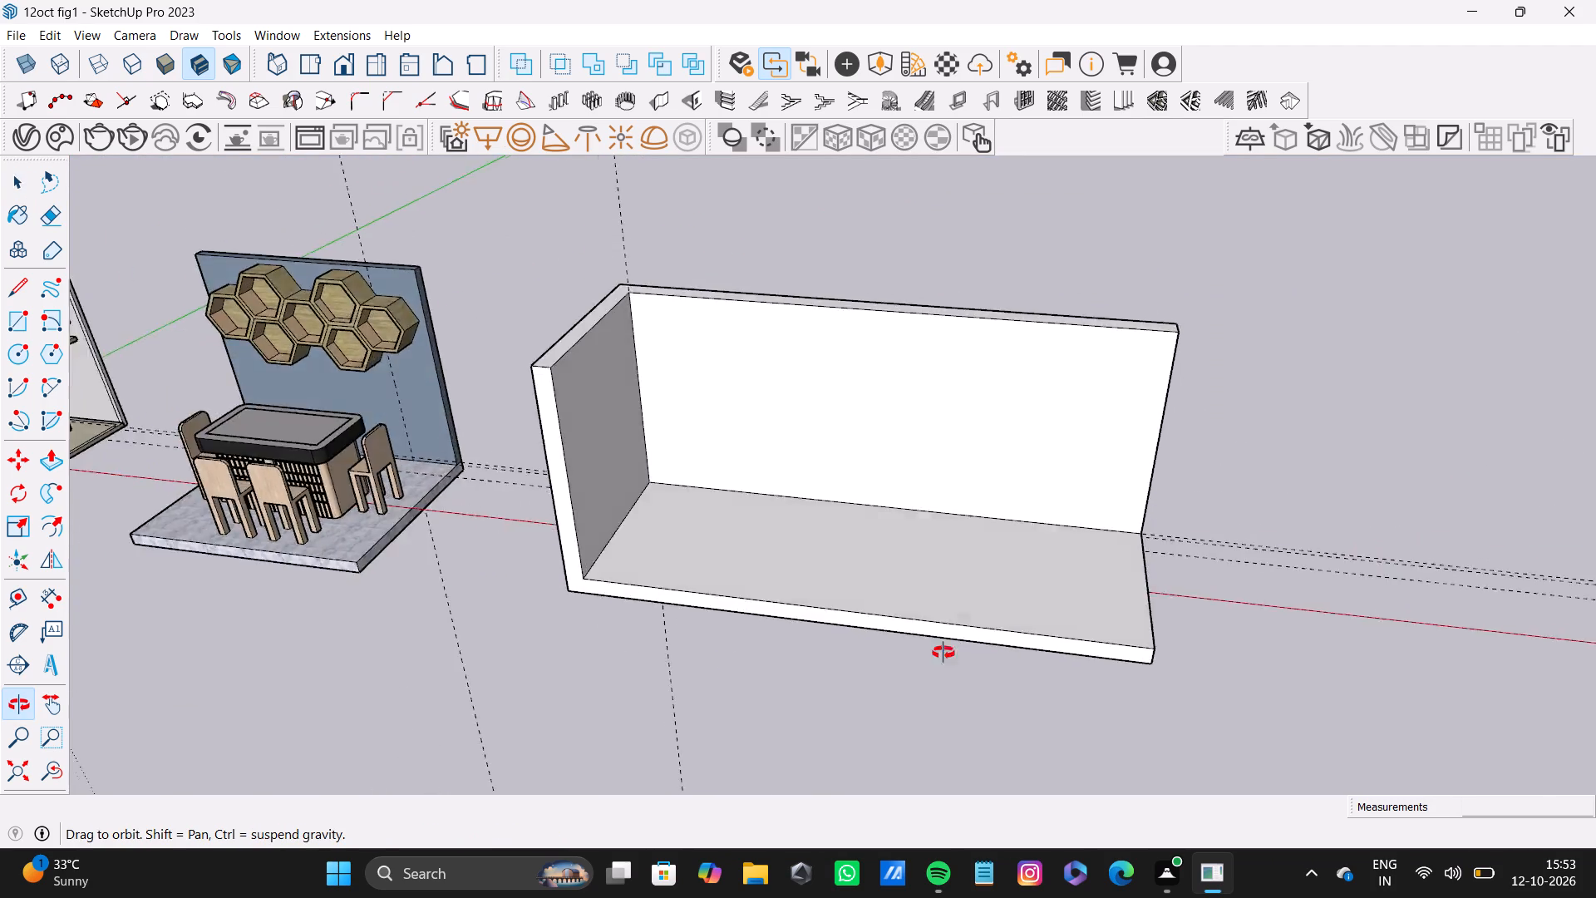
pyautogui.keyDown('shift'); pyautogui.moveTo(943, 653); pyautogui.dragTo(1209, 570, button='middle'); pyautogui.keyUp('shift')
pyautogui.scroll(6, 869, 658)
pyautogui.click(964, 604)
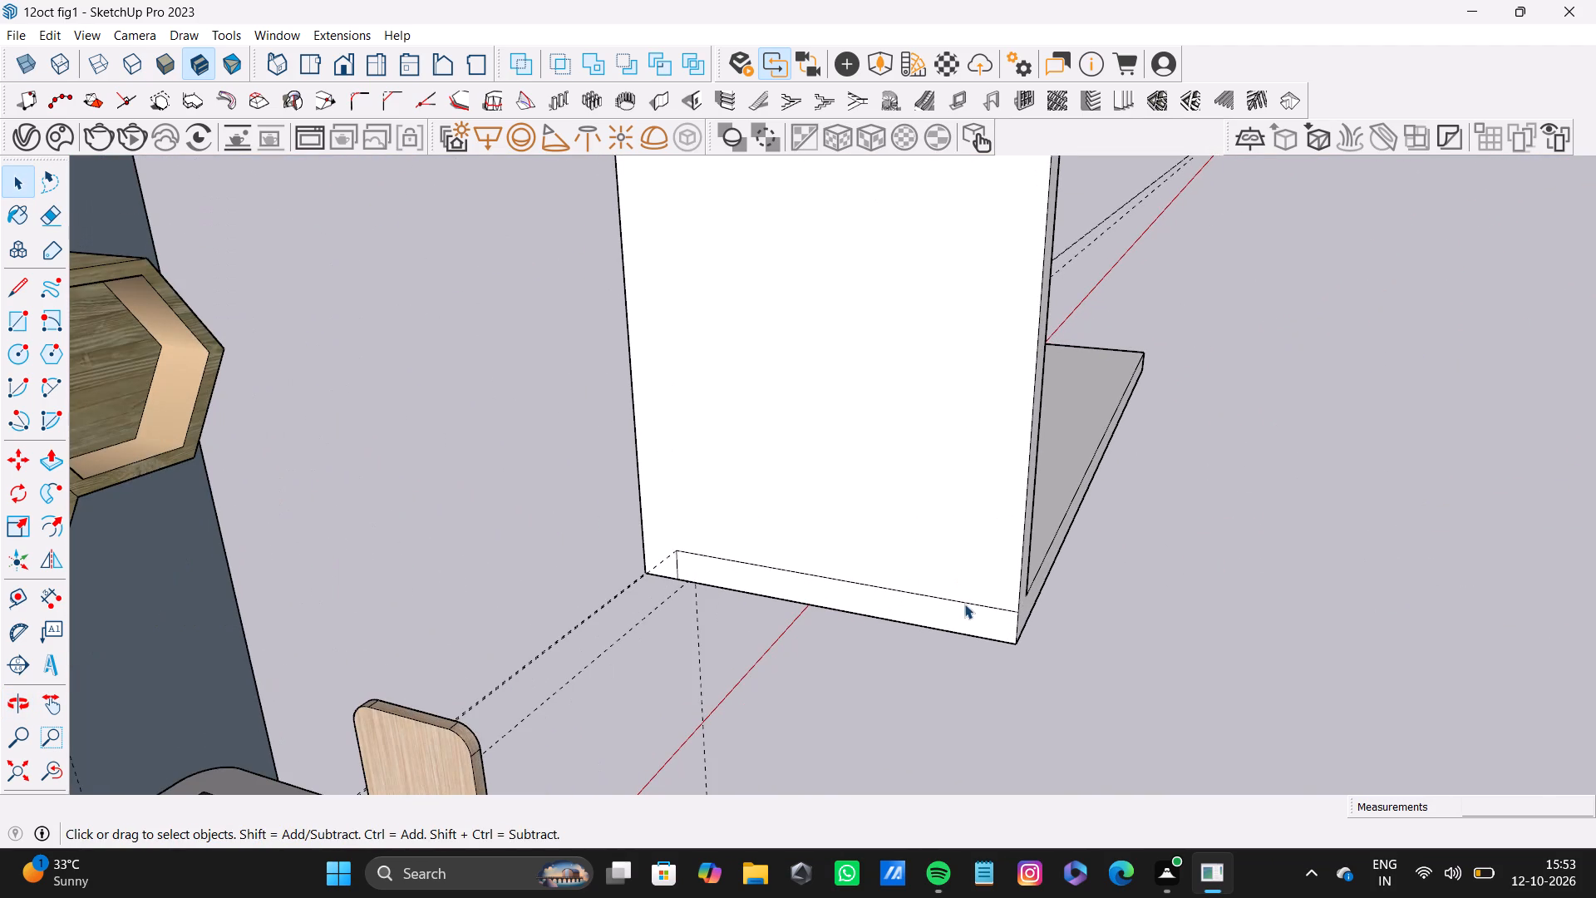
pyautogui.press('Delete')
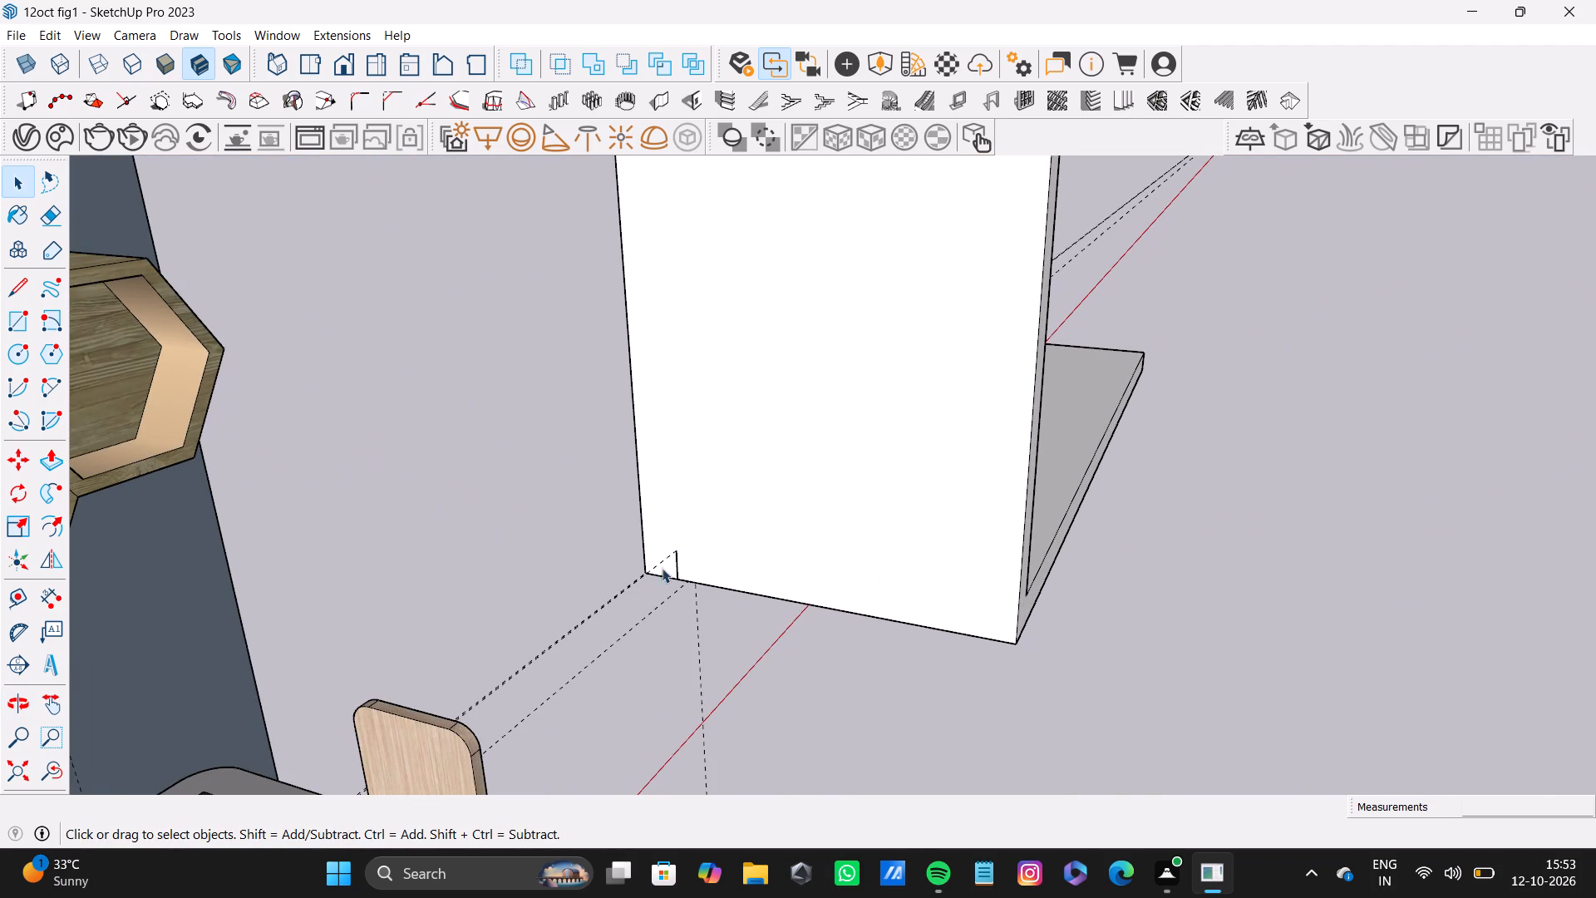
pyautogui.click(675, 566)
pyautogui.press('Delete')
# Place a guide on the floor's top face, 9" in from the open side edge opposite the new side wall.
pyautogui.scroll(-9, 707, 529)
pyautogui.scroll(-5, 776, 441)
pyautogui.keyDown('shift'); pyautogui.moveTo(796, 429); pyautogui.dragTo(907, 483, button='middle'); pyautogui.keyUp('shift')
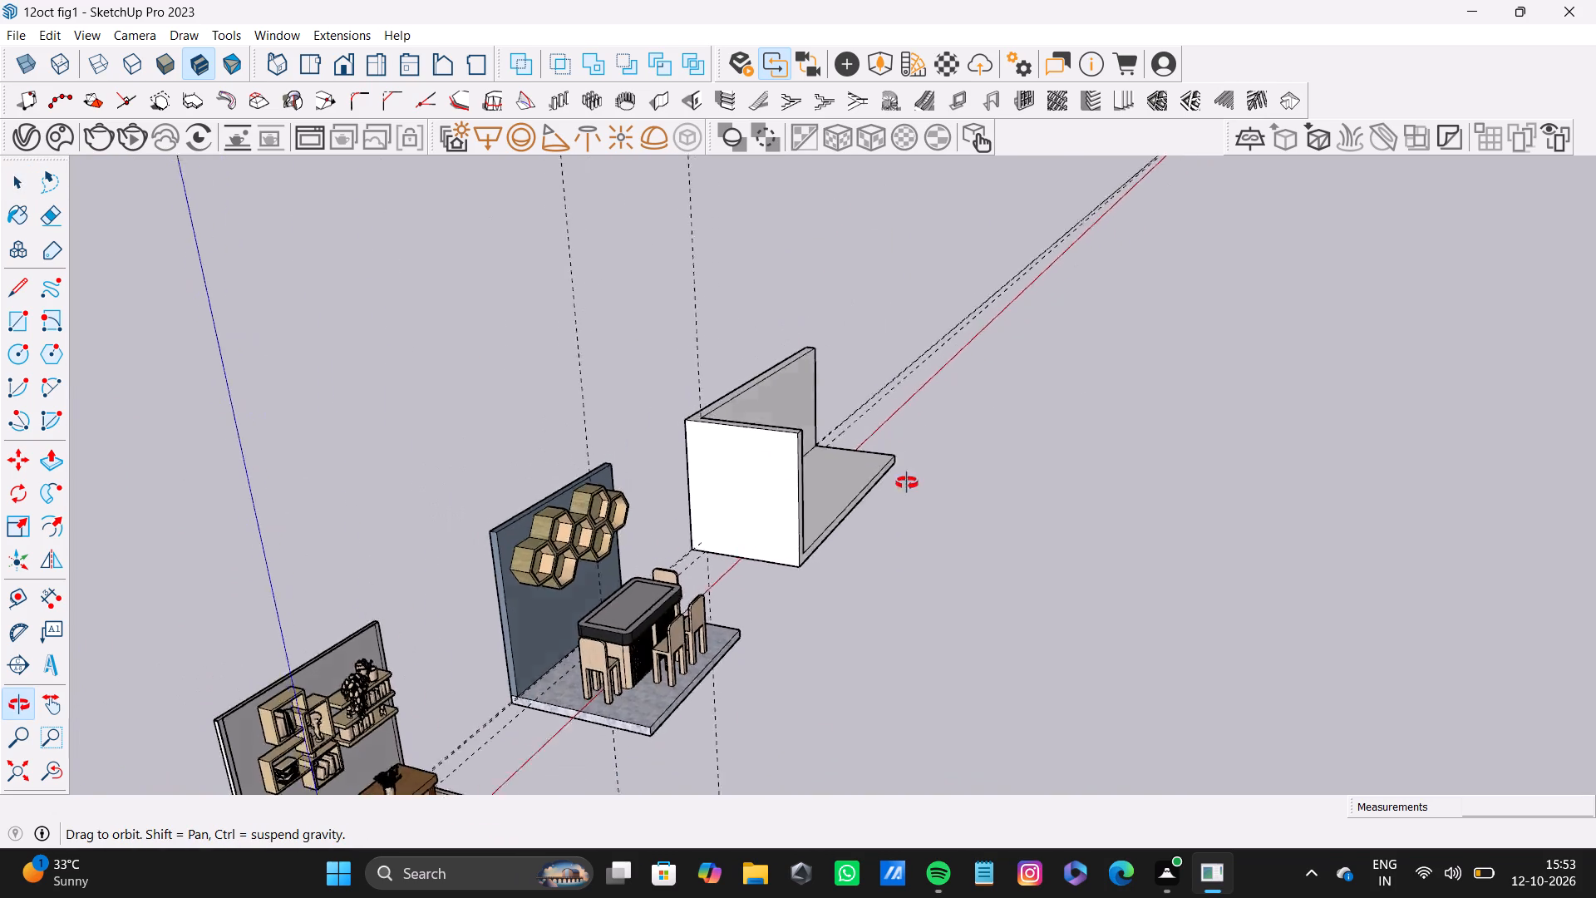
pyautogui.keyDown('shift'); pyautogui.moveTo(907, 483); pyautogui.dragTo(564, 472, button='middle'); pyautogui.keyUp('shift')
pyautogui.scroll(4, 921, 449)
pyautogui.keyDown('shift'); pyautogui.moveTo(1048, 474); pyautogui.dragTo(746, 495, button='middle'); pyautogui.keyUp('shift')
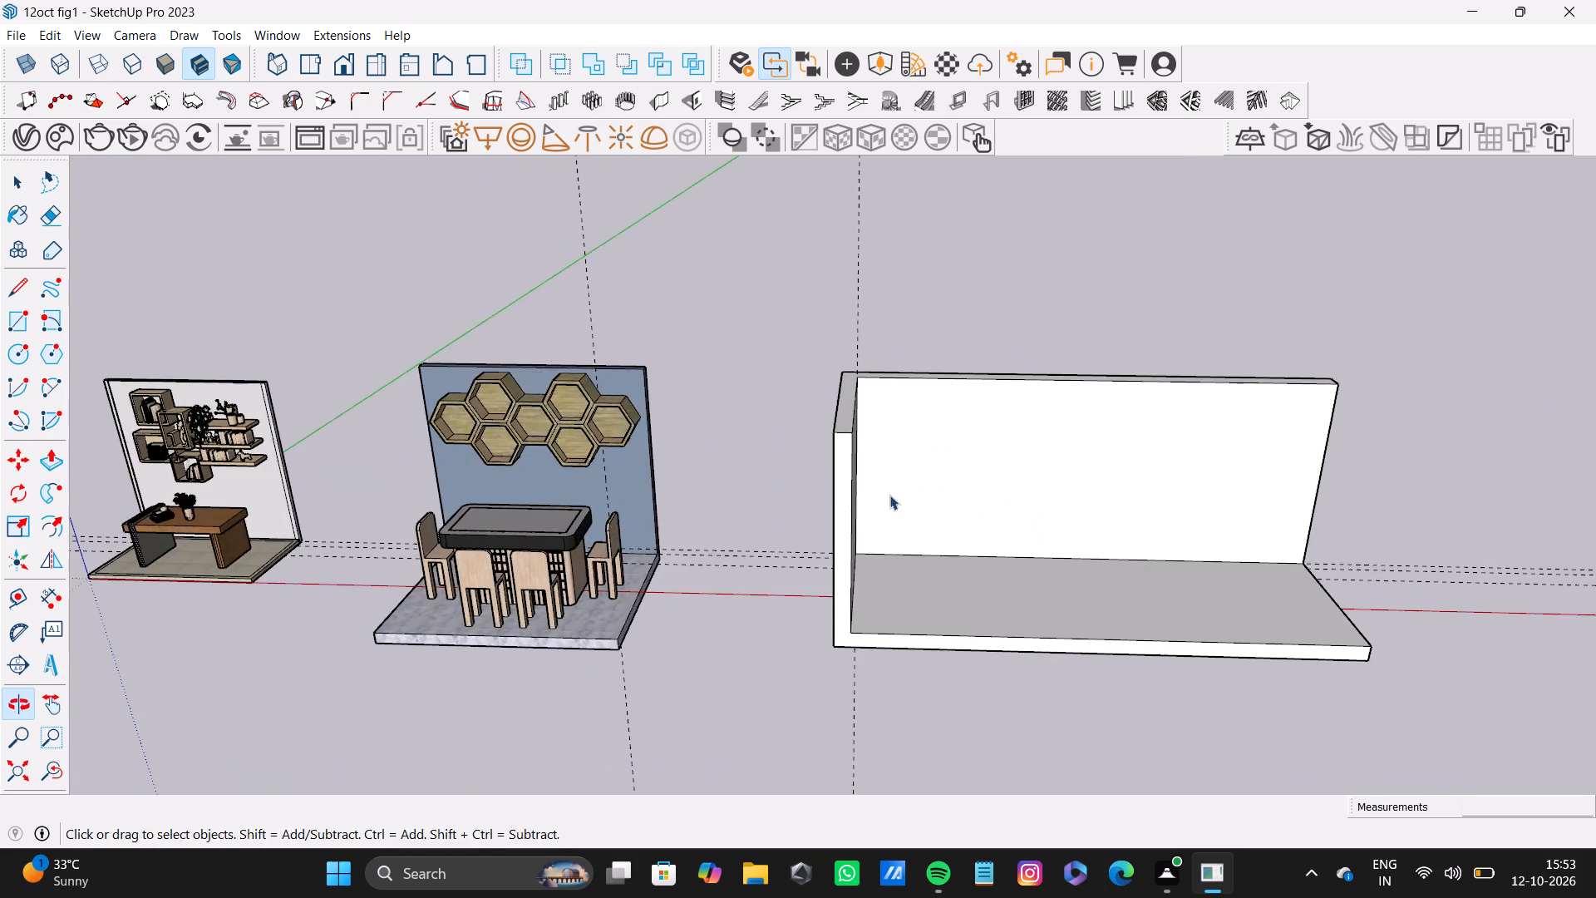
pyautogui.scroll(-4, 1015, 496)
pyautogui.keyDown('shift'); pyautogui.moveTo(1100, 497); pyautogui.dragTo(744, 629, button='middle'); pyautogui.keyUp('shift')
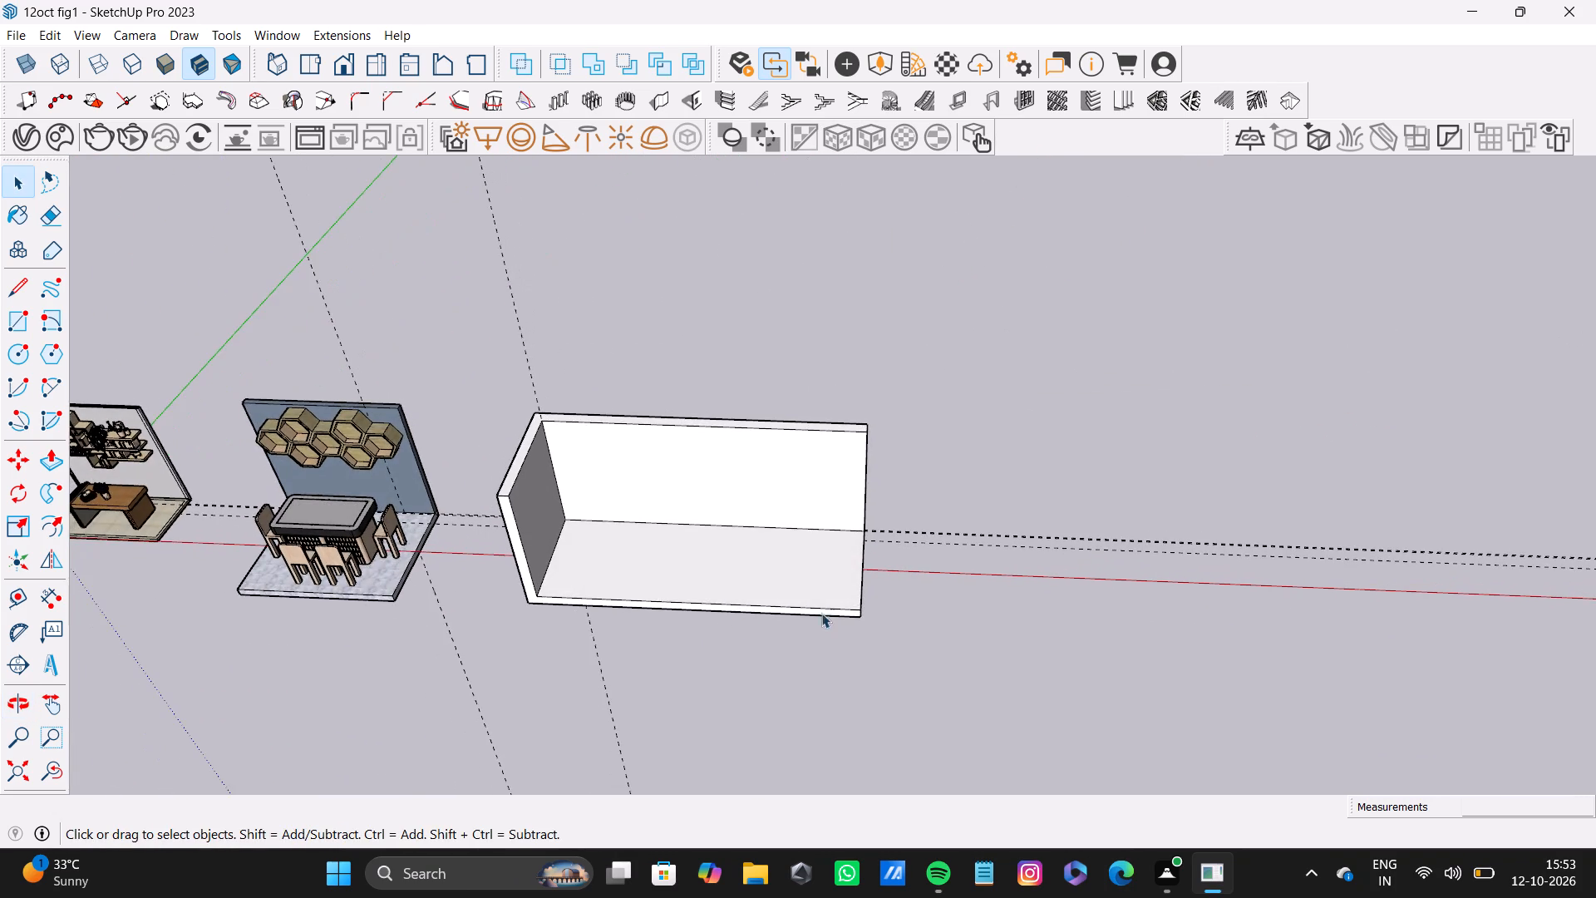
pyautogui.scroll(7, 850, 599)
pyautogui.press('t')
pyautogui.scroll(4, 864, 555)
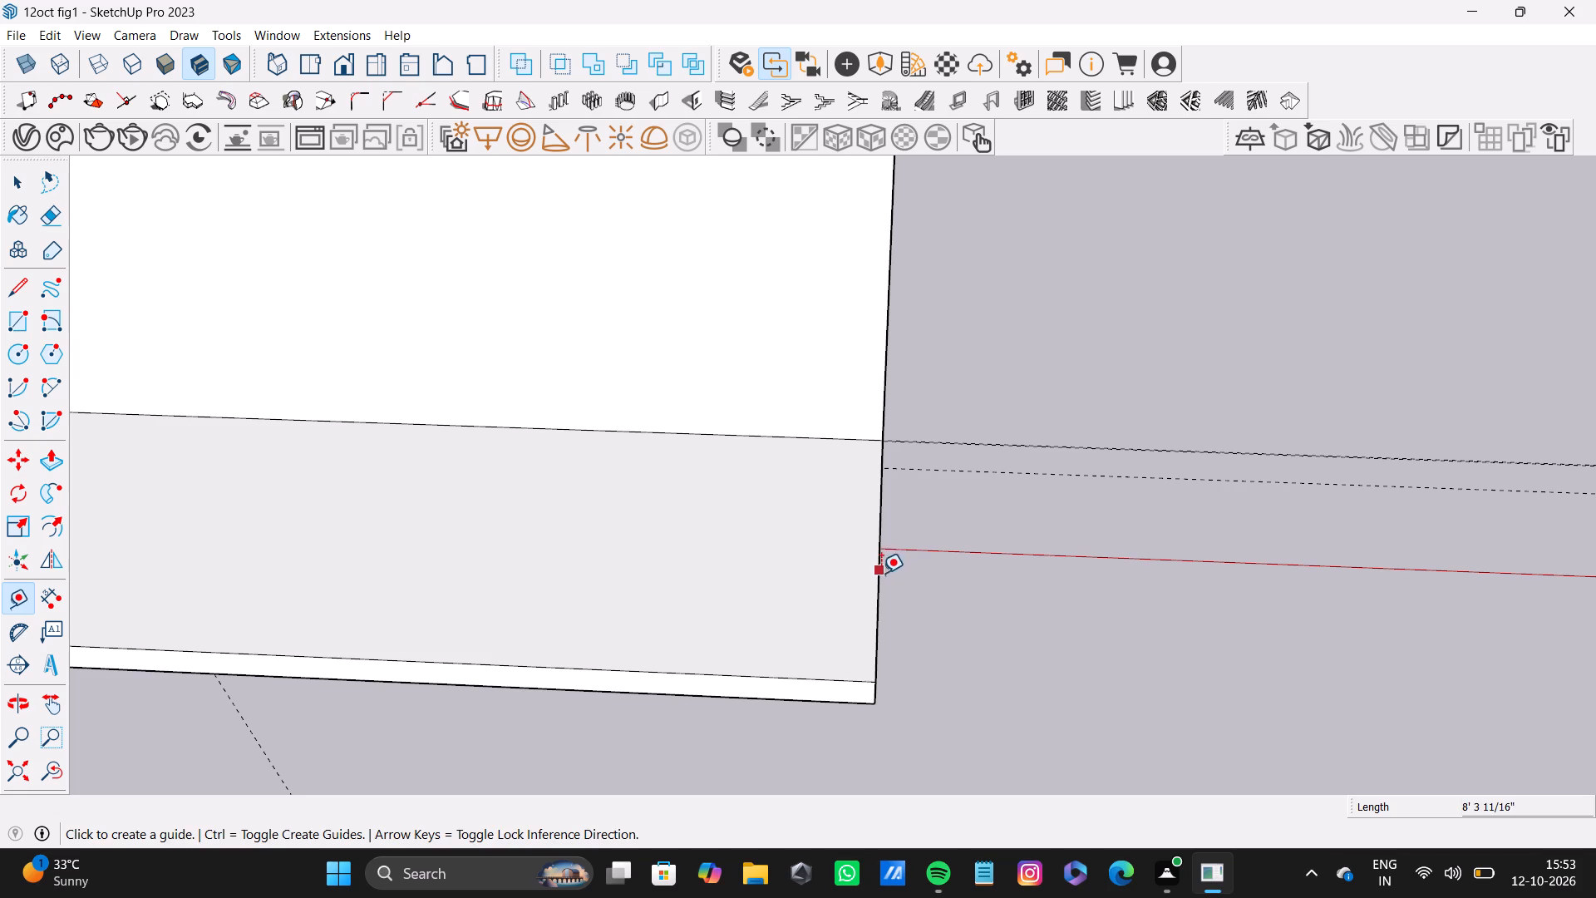
pyautogui.click(880, 575)
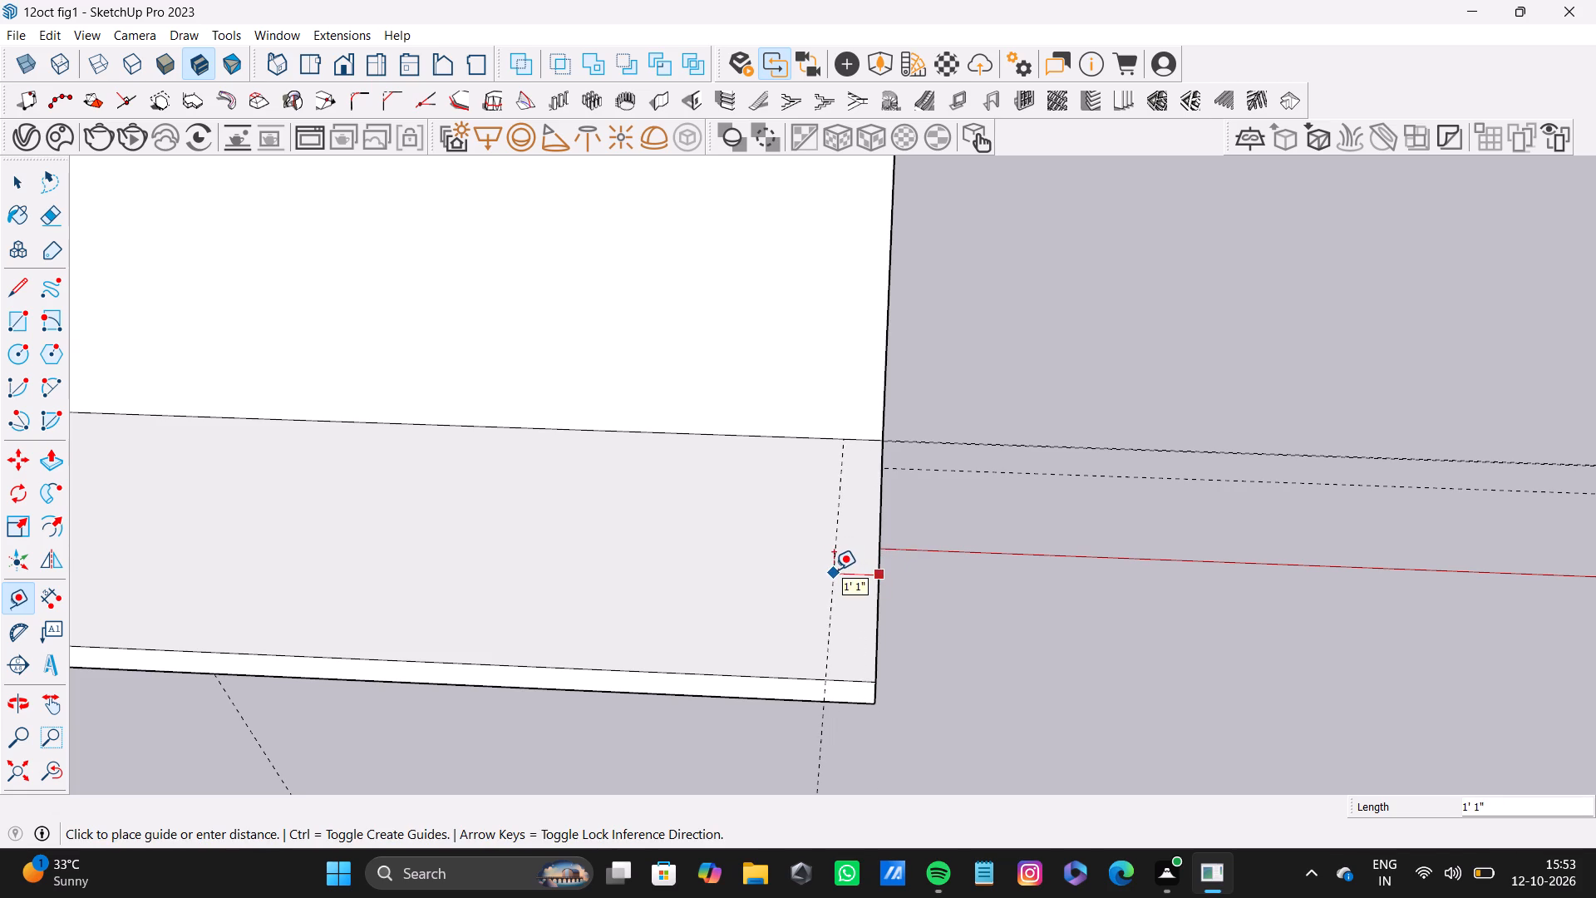
pyautogui.write('9"')
pyautogui.press('Return')
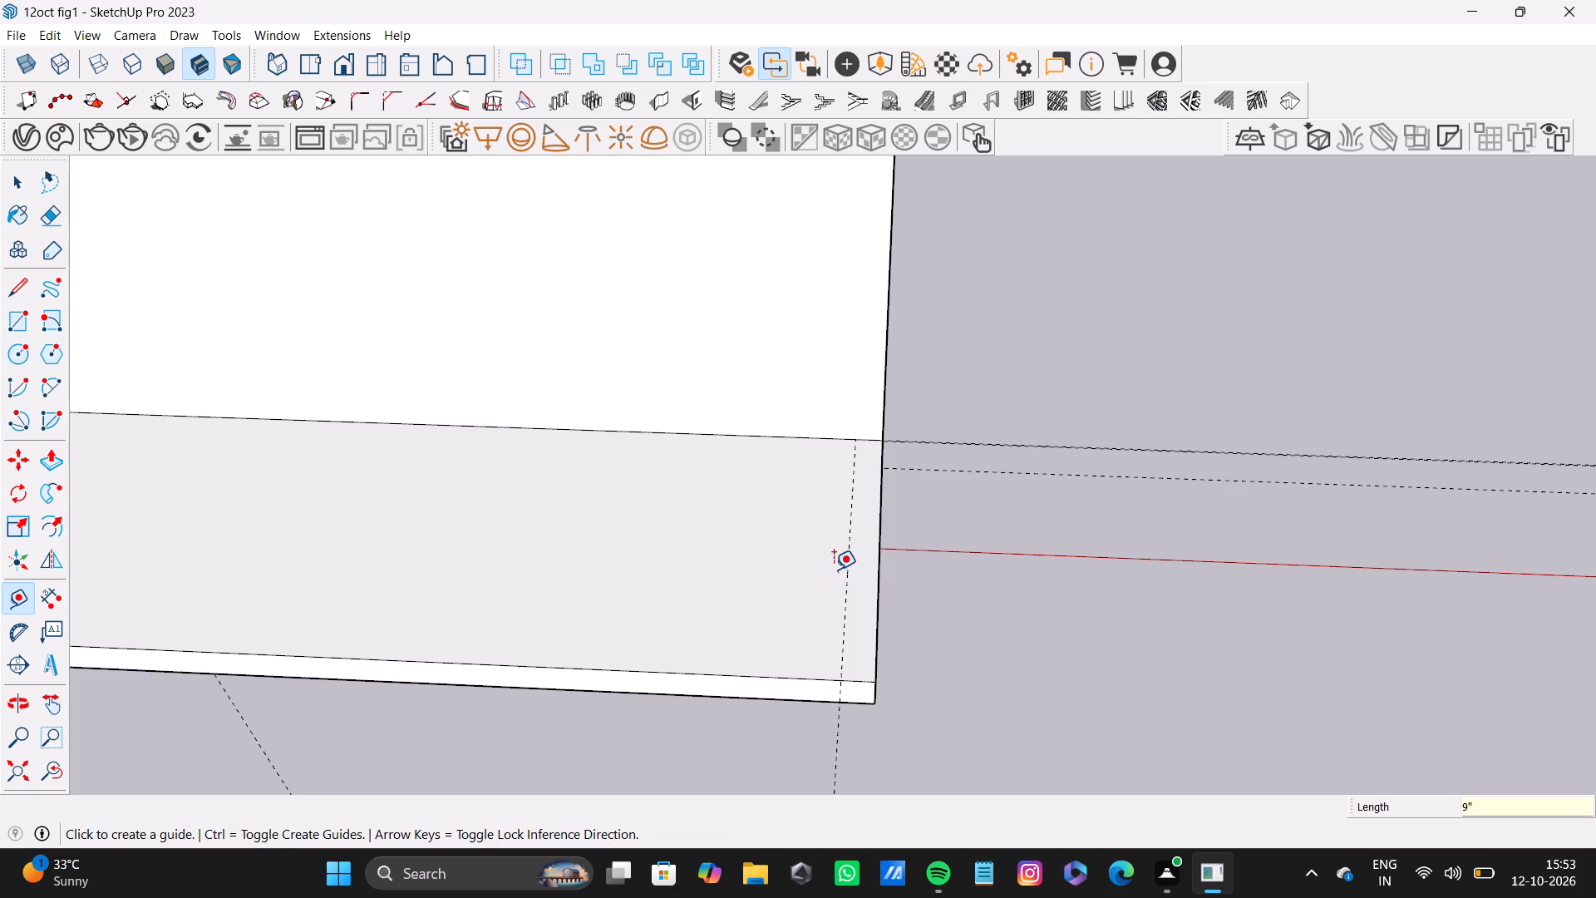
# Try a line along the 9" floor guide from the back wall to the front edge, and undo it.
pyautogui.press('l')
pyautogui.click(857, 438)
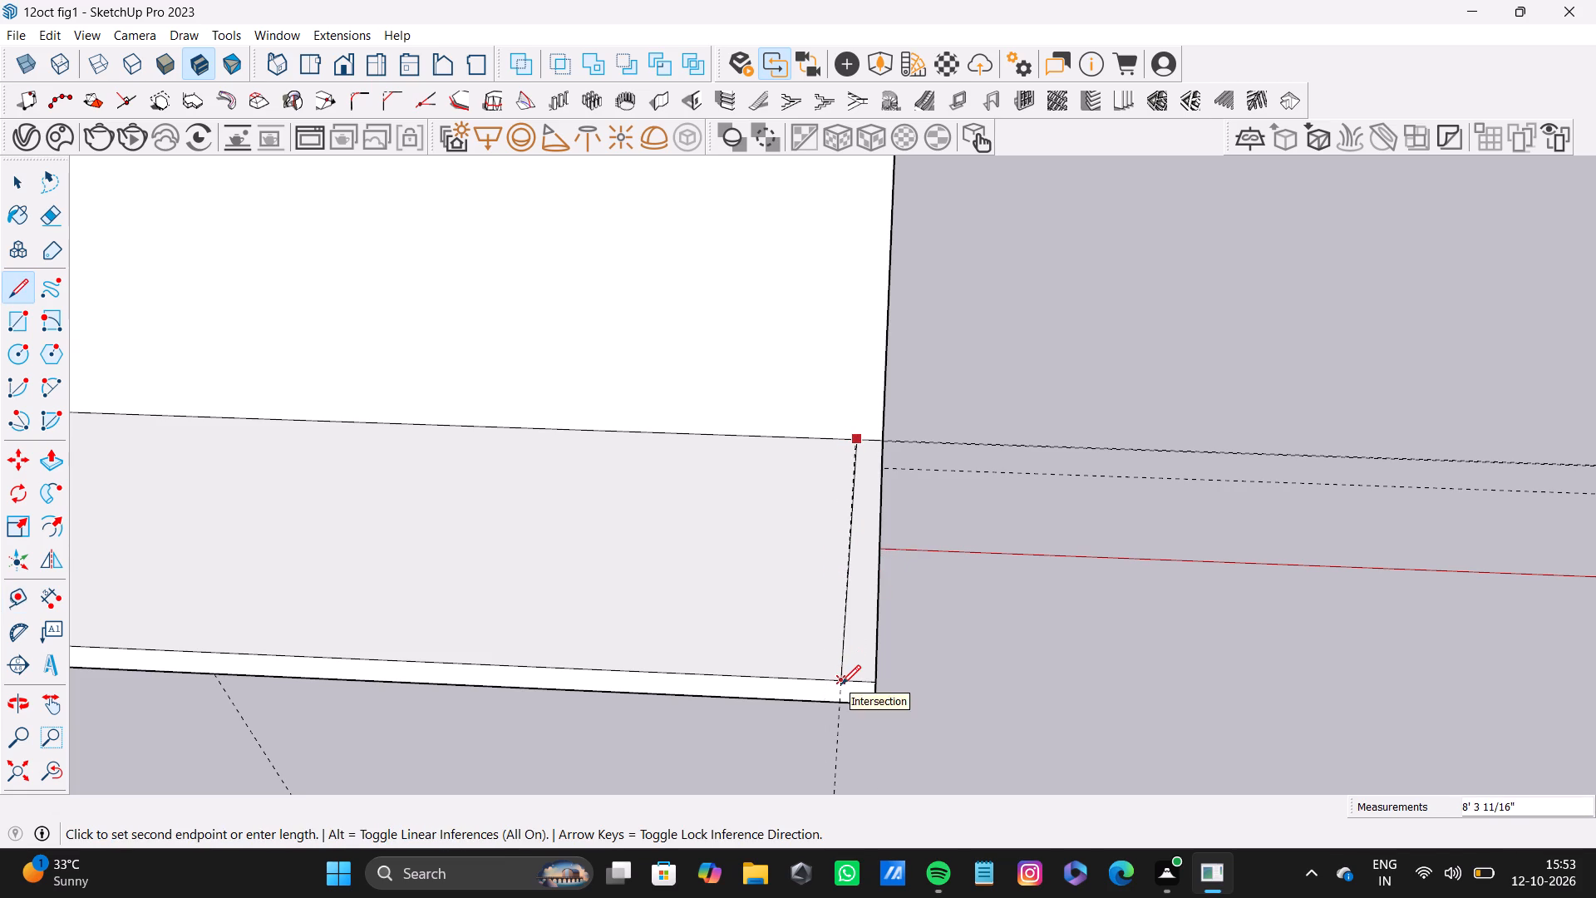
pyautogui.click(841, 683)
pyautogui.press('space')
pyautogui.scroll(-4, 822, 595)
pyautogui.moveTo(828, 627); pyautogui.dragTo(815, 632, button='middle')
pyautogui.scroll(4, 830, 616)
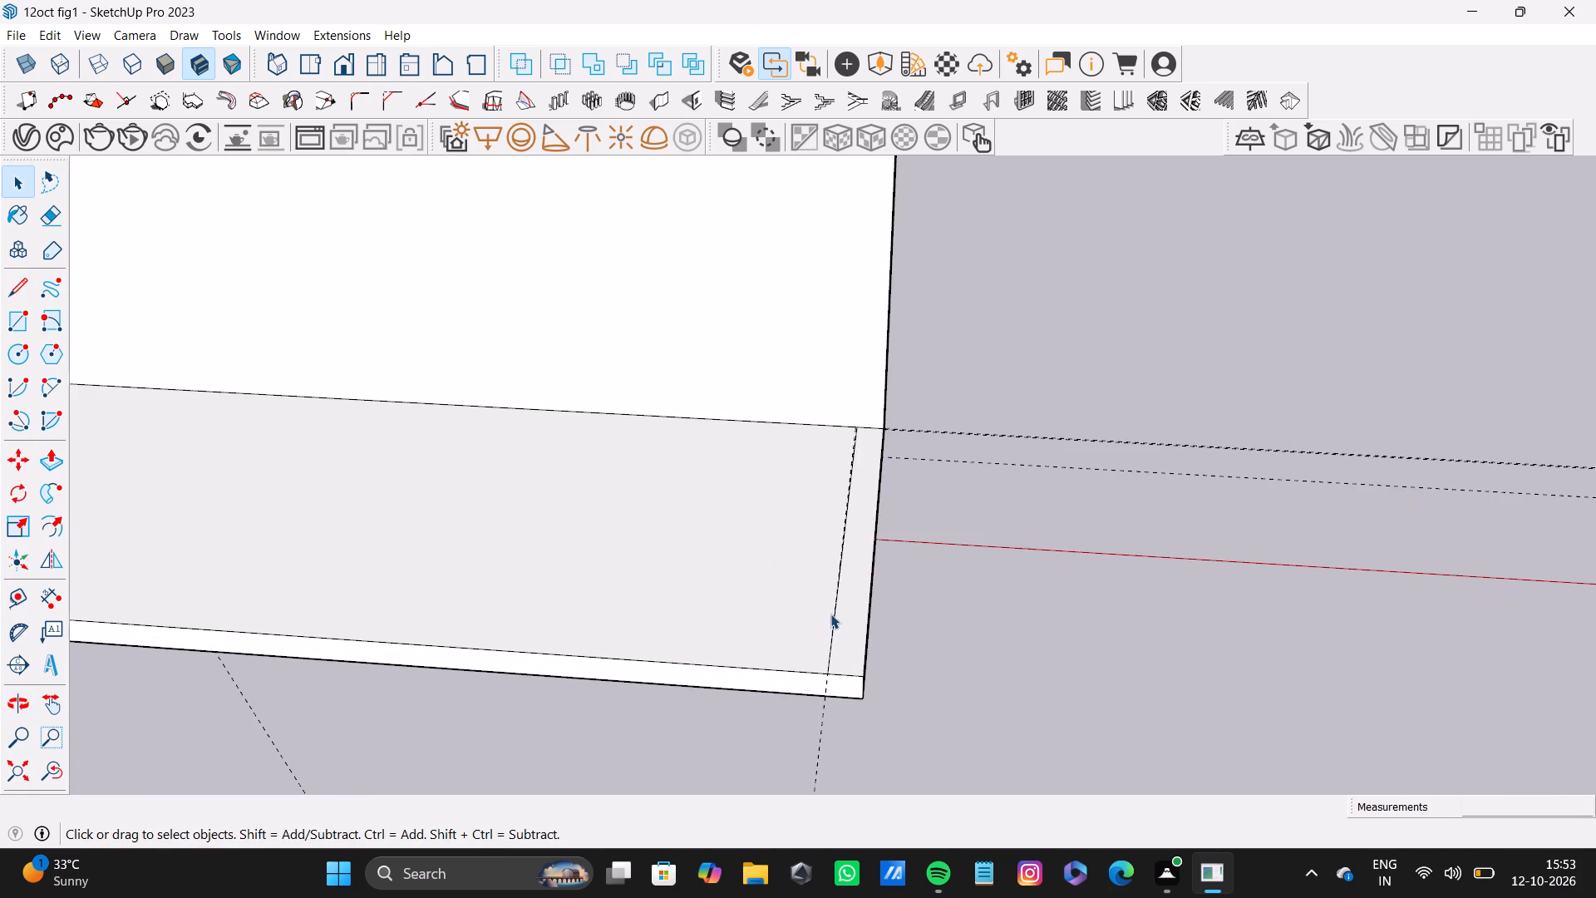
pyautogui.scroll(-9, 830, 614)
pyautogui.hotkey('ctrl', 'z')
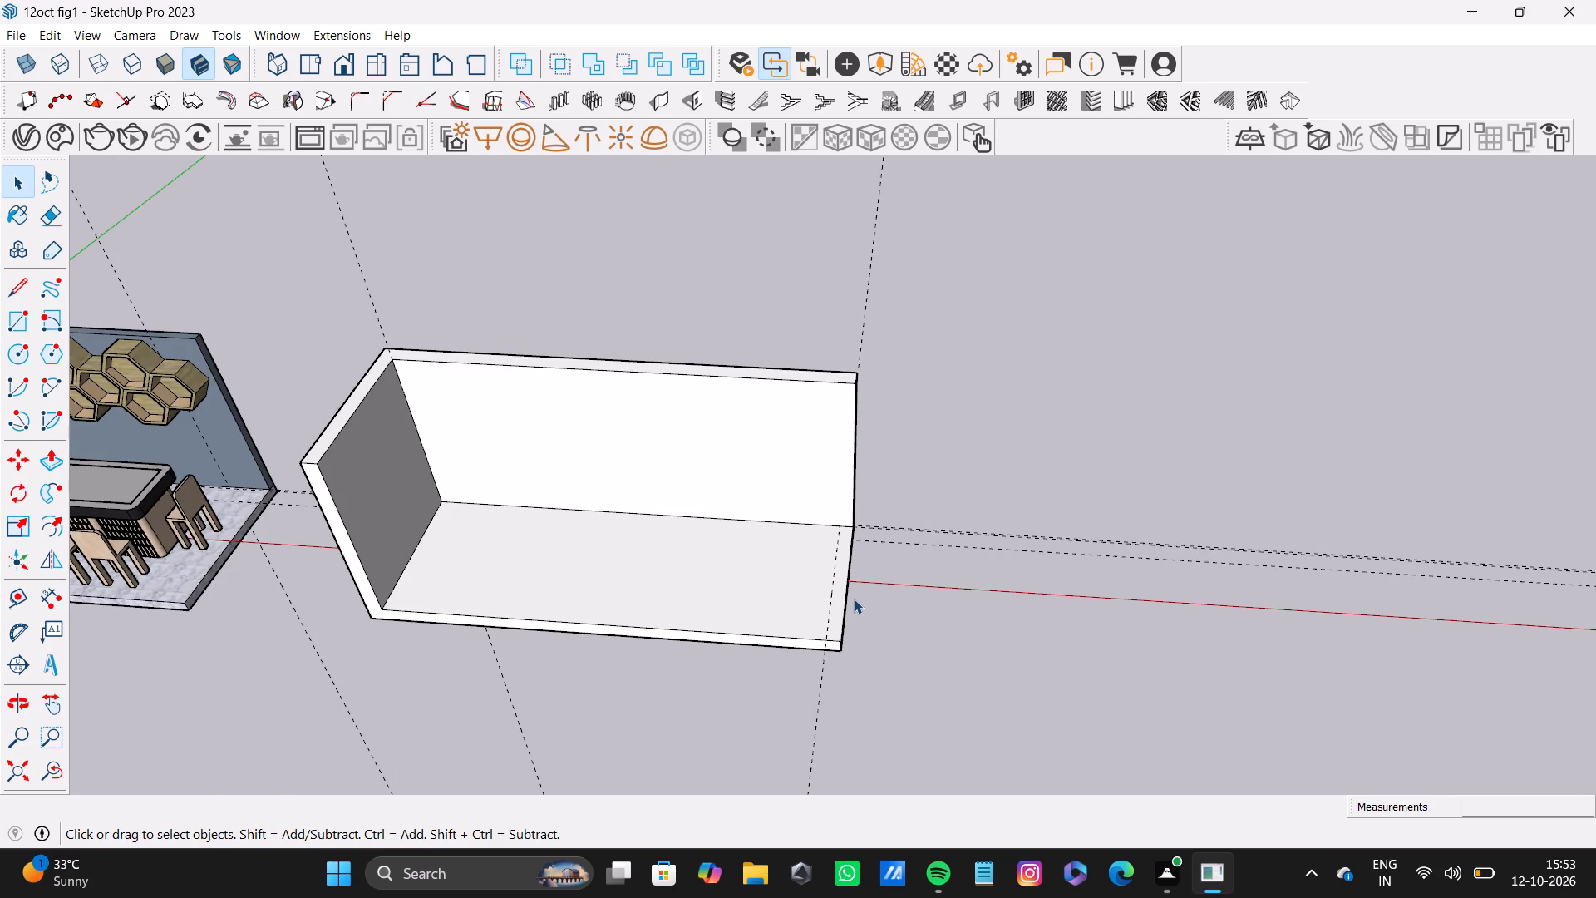
# Draw an 8' 3 11/16" line along the 9" floor guide, from the back wall to the floor's front edge.
pyautogui.press('l')
pyautogui.scroll(8, 802, 511)
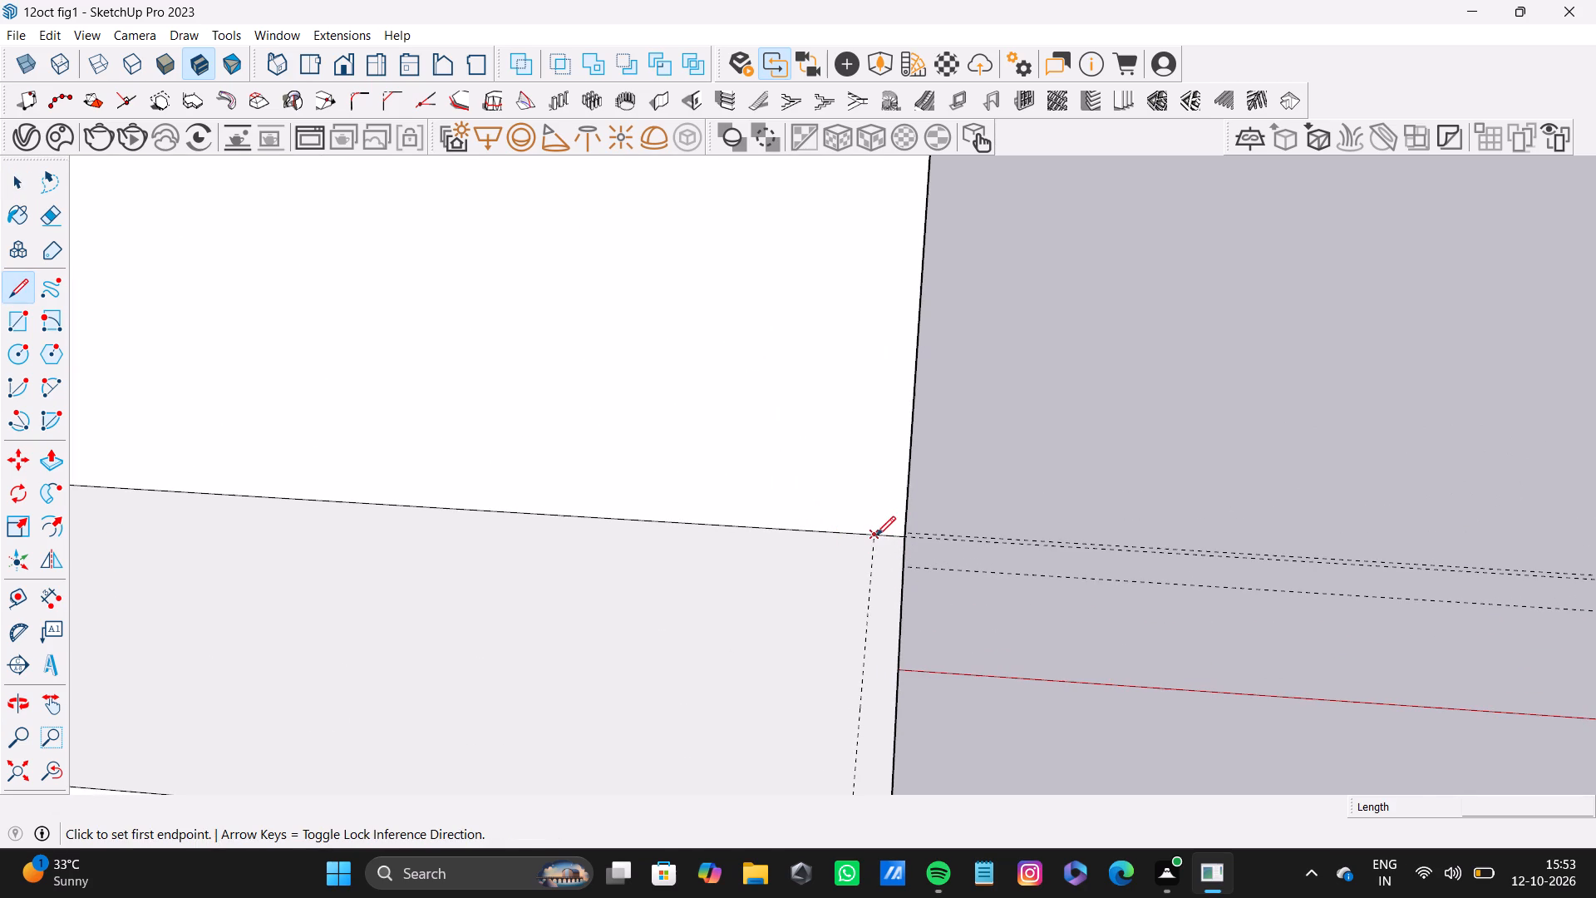
pyautogui.click(874, 535)
pyautogui.scroll(-8, 834, 757)
pyautogui.moveTo(839, 748); pyautogui.dragTo(844, 609, button='middle')
pyautogui.scroll(4, 844, 634)
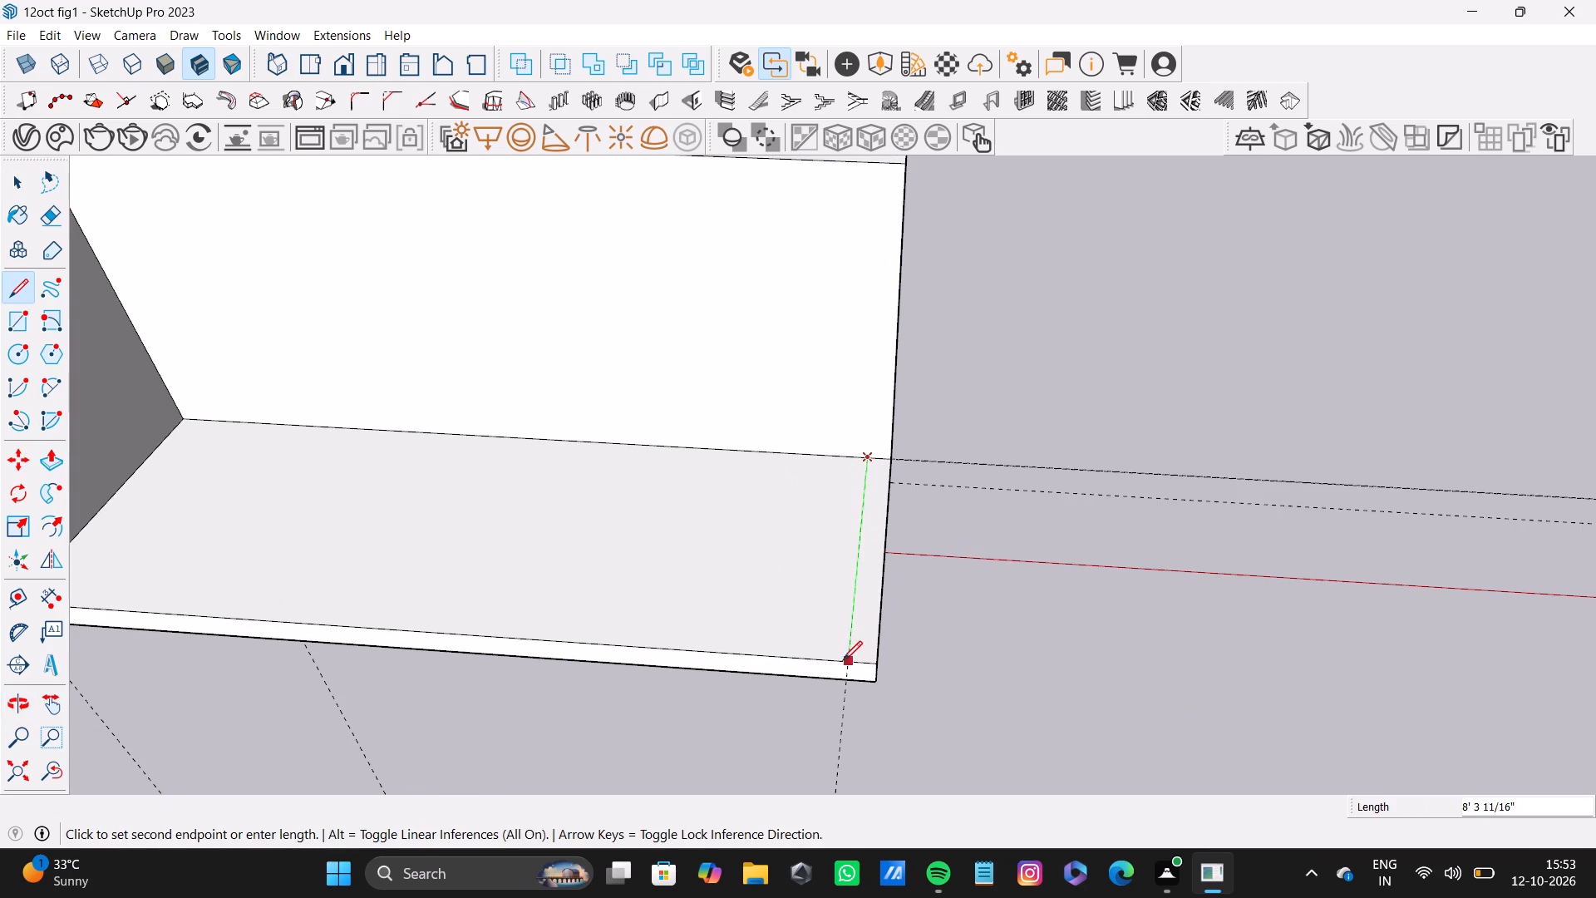
pyautogui.click(846, 662)
pyautogui.press('space')
# Extrude the 9" floor strip upward until it is level with the back wall's top, forming the second side wall.
pyautogui.click(860, 629)
pyautogui.press('p')
pyautogui.moveTo(860, 629); pyautogui.dragTo(816, 397)
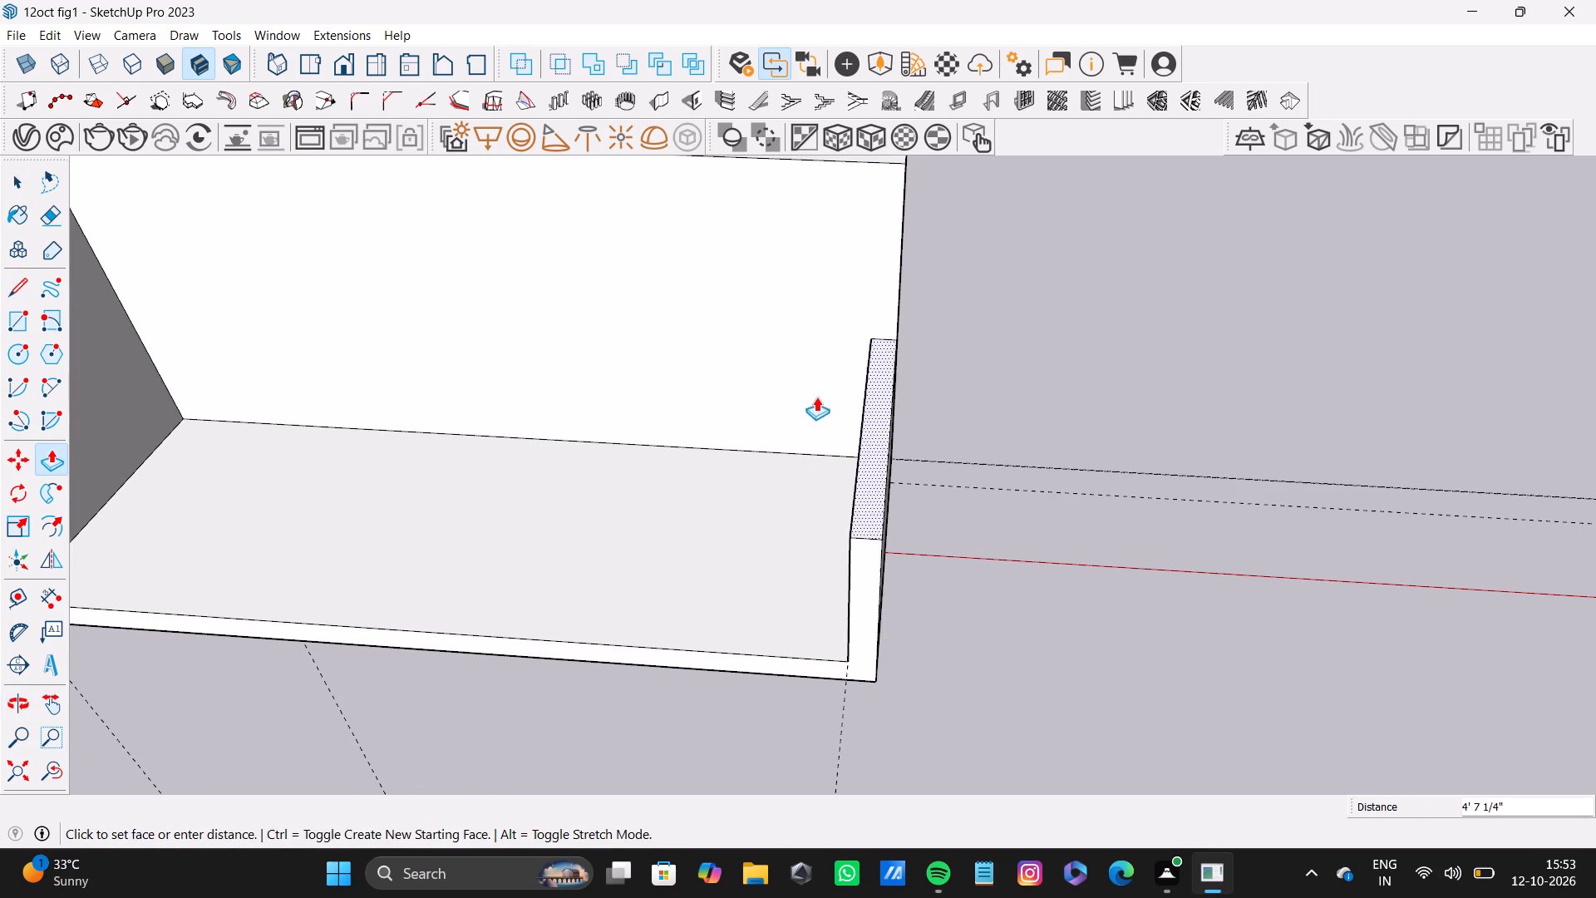
pyautogui.moveTo(816, 397); pyautogui.dragTo(816, 391)
pyautogui.scroll(-4, 814, 404)
pyautogui.keyDown('shift'); pyautogui.moveTo(814, 410); pyautogui.dragTo(830, 570, button='middle'); pyautogui.keyUp('shift')
pyautogui.moveTo(872, 503); pyautogui.dragTo(873, 413)
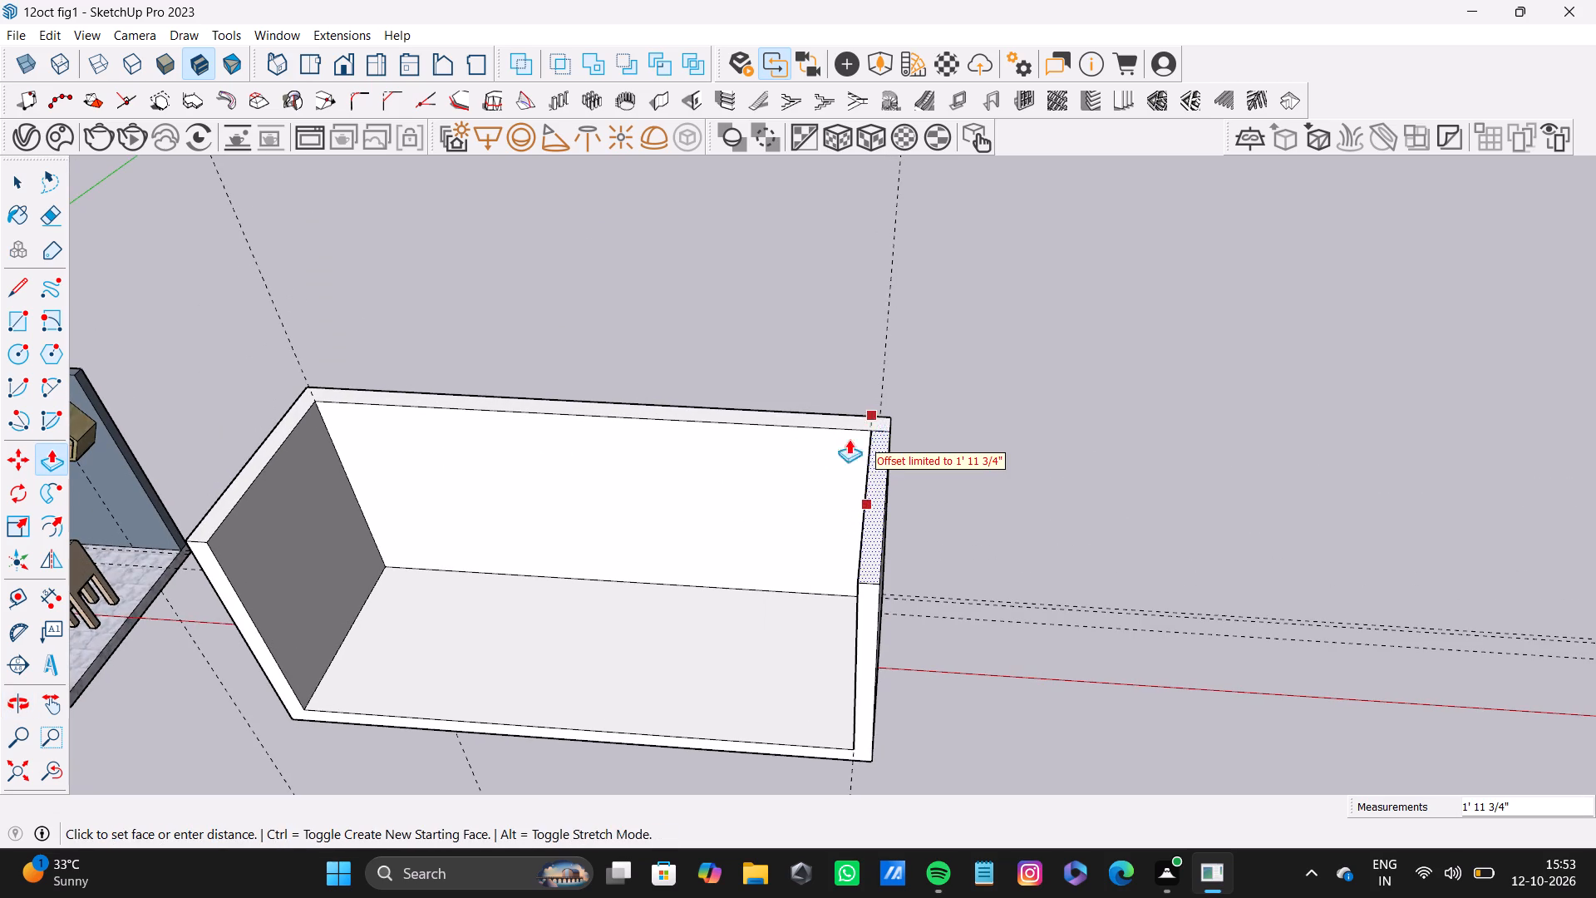
# Delete the seam edge between the top faces of the second side wall and the back wall.
pyautogui.scroll(-4, 751, 501)
pyautogui.moveTo(751, 506); pyautogui.dragTo(776, 586, button='middle')
pyautogui.scroll(11, 824, 522)
pyautogui.press('space')
pyautogui.click(861, 420)
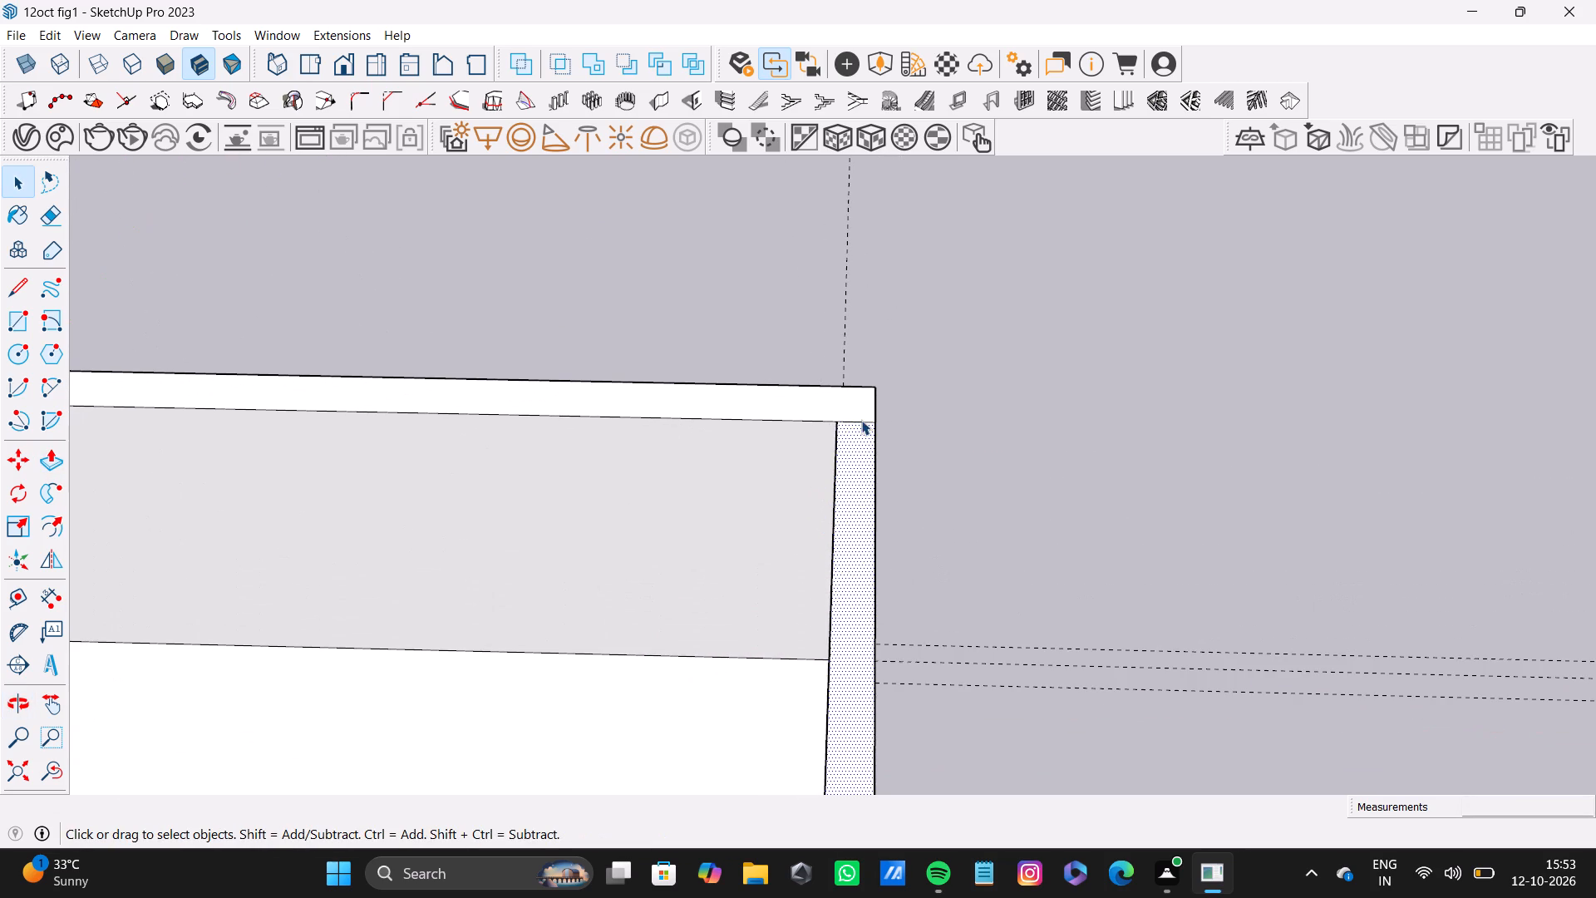
pyautogui.press('Delete')
# Examine the three-walled shell from the front and alongside the desk and dining scenes.
pyautogui.scroll(-10, 637, 567)
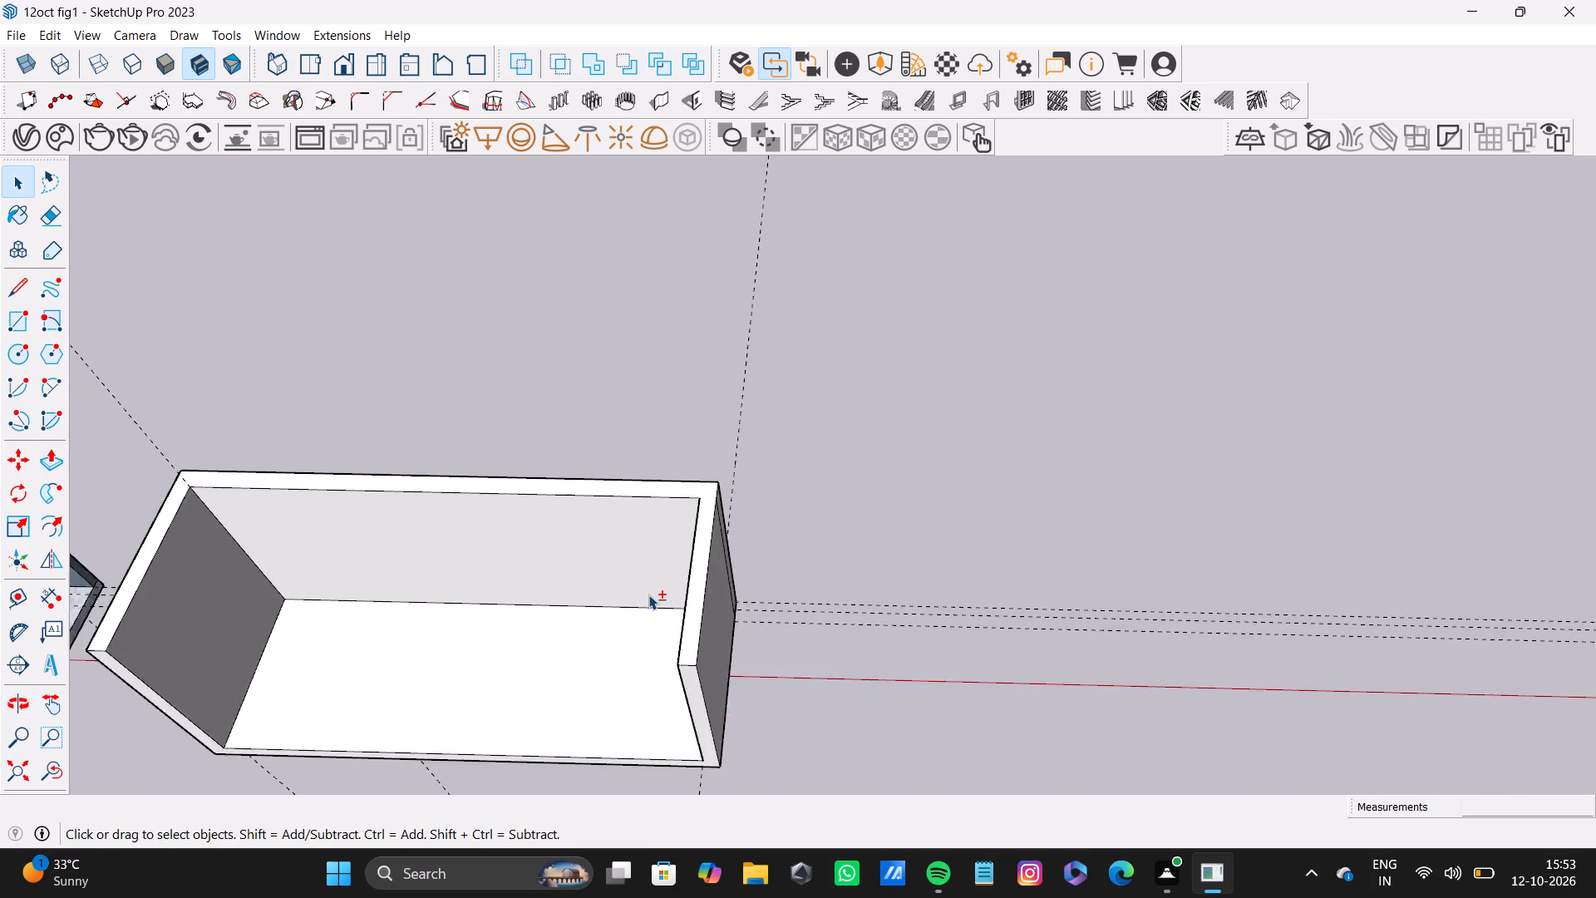
pyautogui.scroll(-2, 648, 595)
pyautogui.keyDown('shift'); pyautogui.moveTo(843, 518); pyautogui.dragTo(1057, 336, button='middle'); pyautogui.keyUp('shift')
pyautogui.scroll(-5, 565, 620)
pyautogui.keyDown('shift'); pyautogui.moveTo(603, 653); pyautogui.dragTo(722, 443, button='middle'); pyautogui.keyUp('shift')
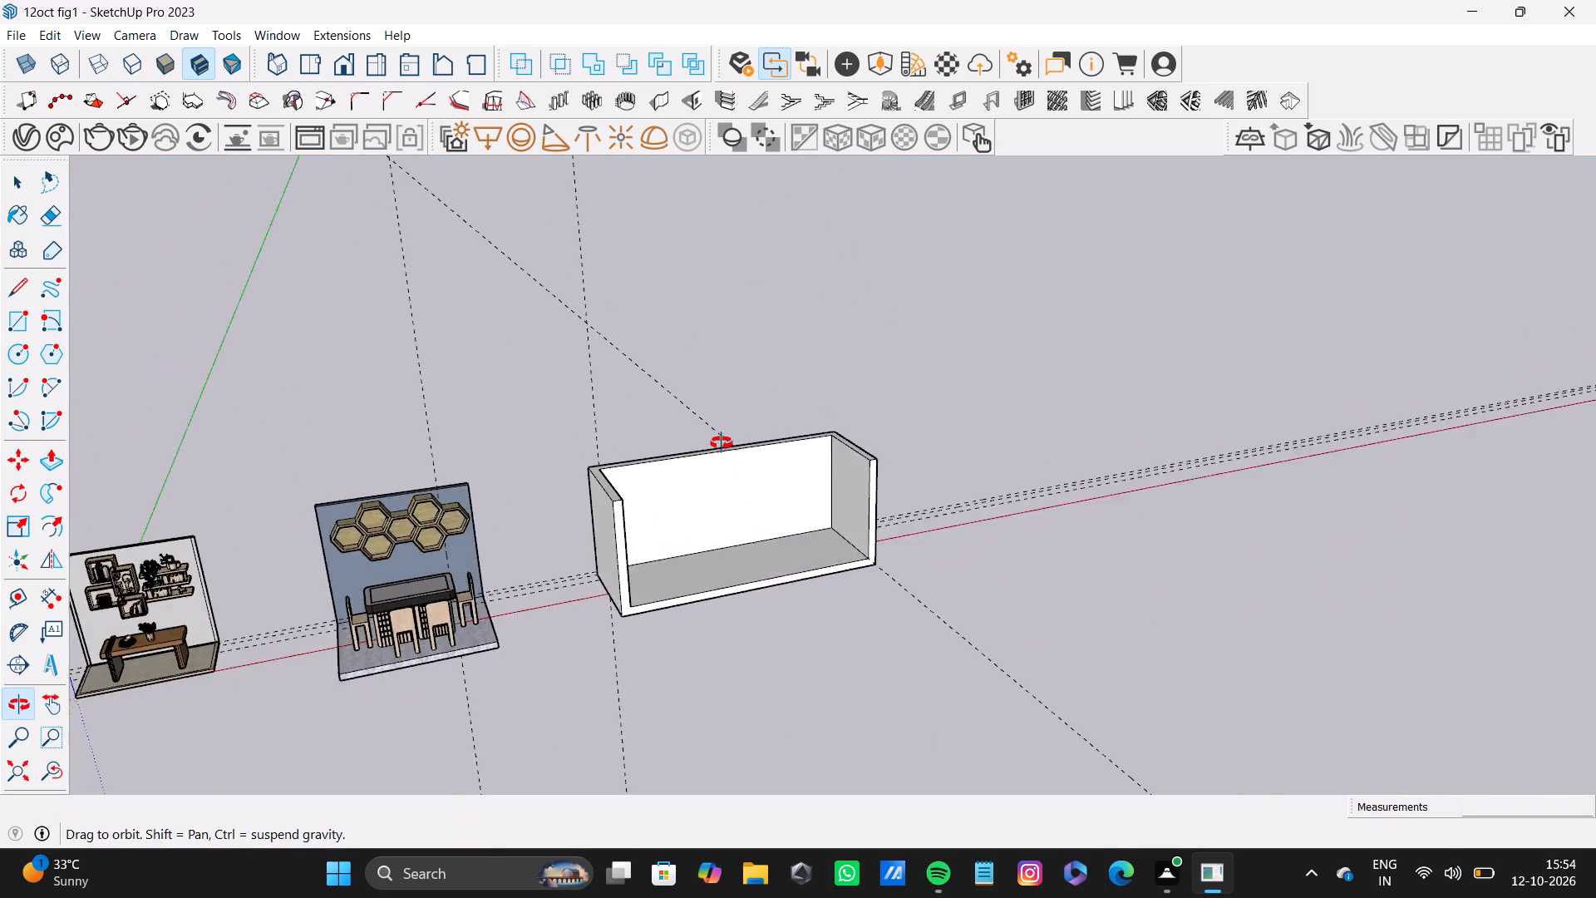
pyautogui.keyDown('shift'); pyautogui.moveTo(722, 443); pyautogui.dragTo(726, 500, button='middle'); pyautogui.keyUp('shift')
pyautogui.keyDown('shift'); pyautogui.scroll(-1, 733, 498); pyautogui.keyUp('shift')
pyautogui.keyDown('shift'); pyautogui.moveTo(737, 519); pyautogui.dragTo(702, 536, button='middle'); pyautogui.keyUp('shift')
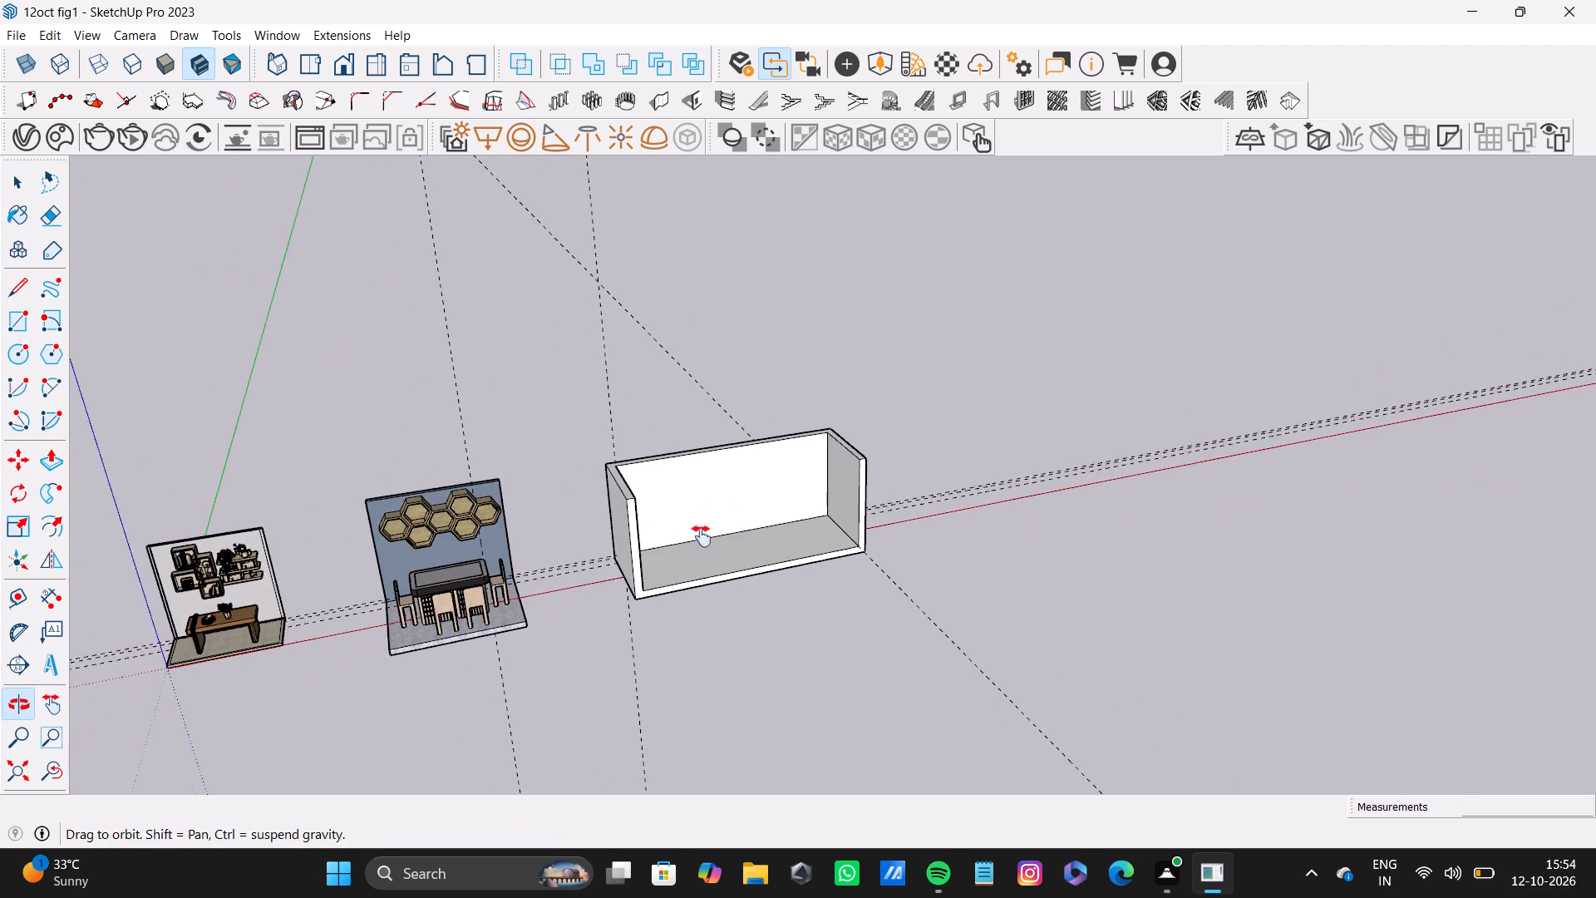
pyautogui.keyDown('shift'); pyautogui.moveTo(702, 536); pyautogui.dragTo(516, 526, button='middle'); pyautogui.keyUp('shift')
pyautogui.scroll(13, 613, 501)
pyautogui.keyDown('shift'); pyautogui.moveTo(664, 531); pyautogui.dragTo(568, 545, button='middle'); pyautogui.keyUp('shift')
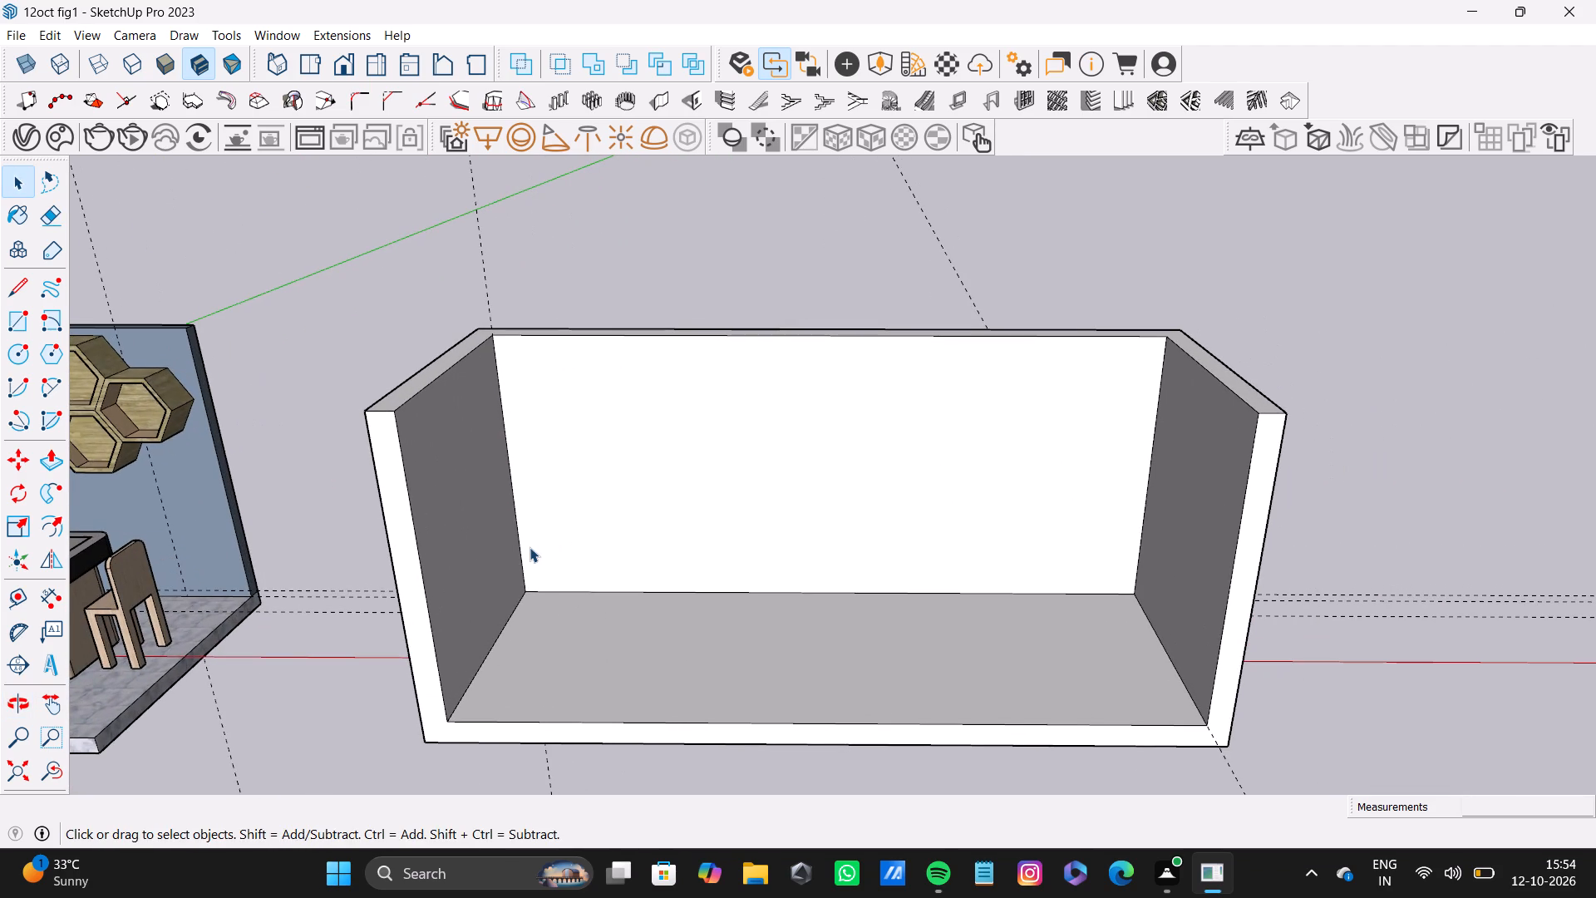
pyautogui.scroll(-4, 361, 590)
pyautogui.moveTo(463, 590); pyautogui.dragTo(515, 614, button='middle')
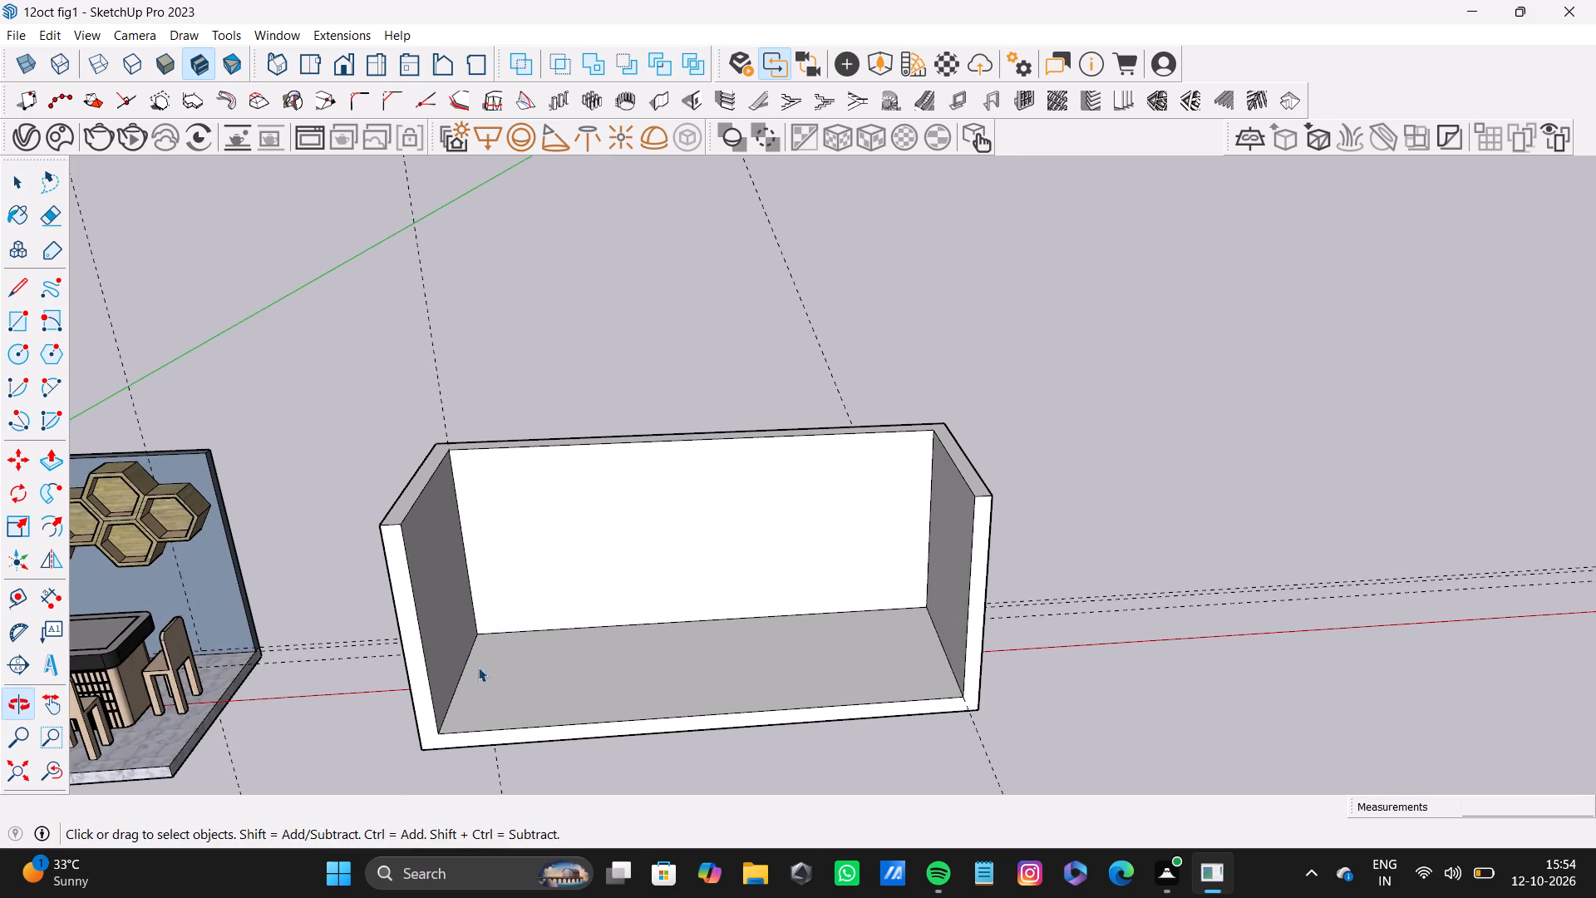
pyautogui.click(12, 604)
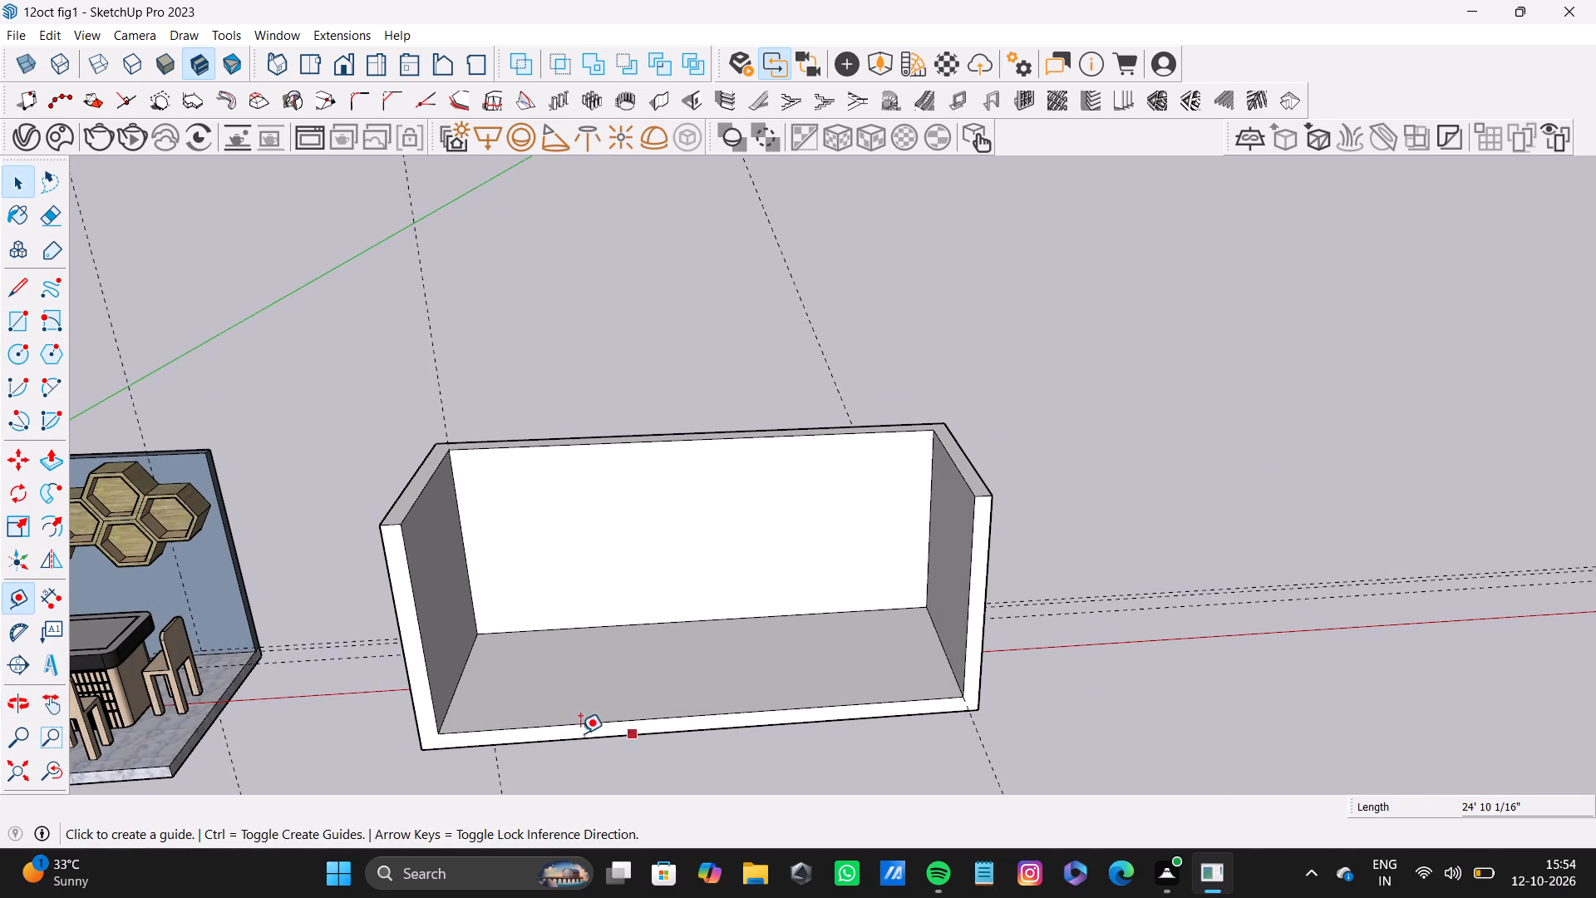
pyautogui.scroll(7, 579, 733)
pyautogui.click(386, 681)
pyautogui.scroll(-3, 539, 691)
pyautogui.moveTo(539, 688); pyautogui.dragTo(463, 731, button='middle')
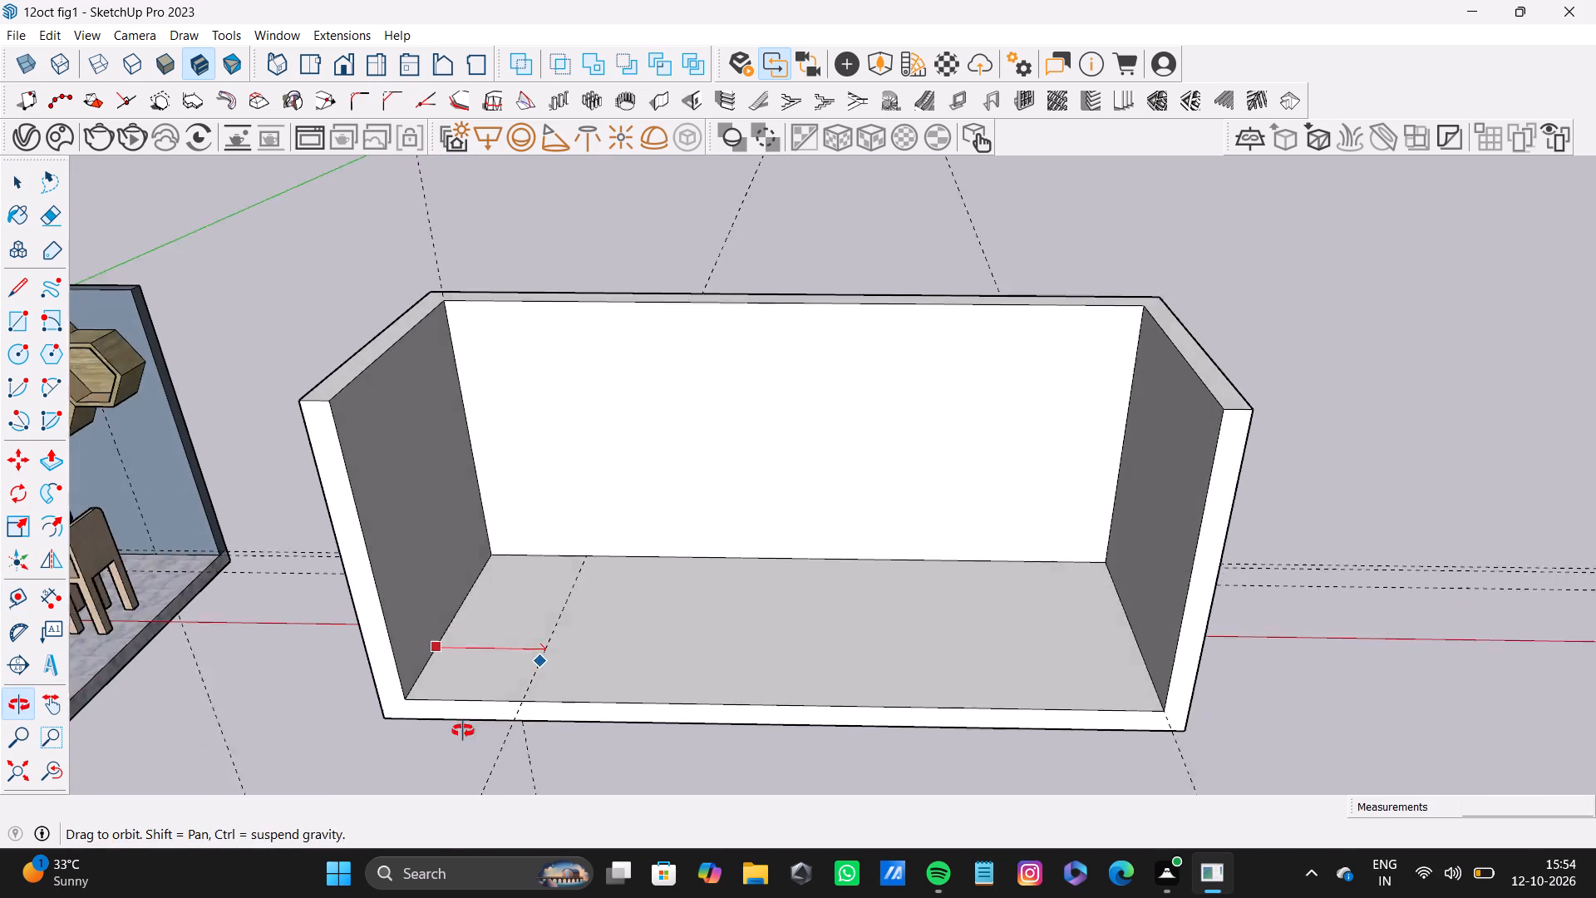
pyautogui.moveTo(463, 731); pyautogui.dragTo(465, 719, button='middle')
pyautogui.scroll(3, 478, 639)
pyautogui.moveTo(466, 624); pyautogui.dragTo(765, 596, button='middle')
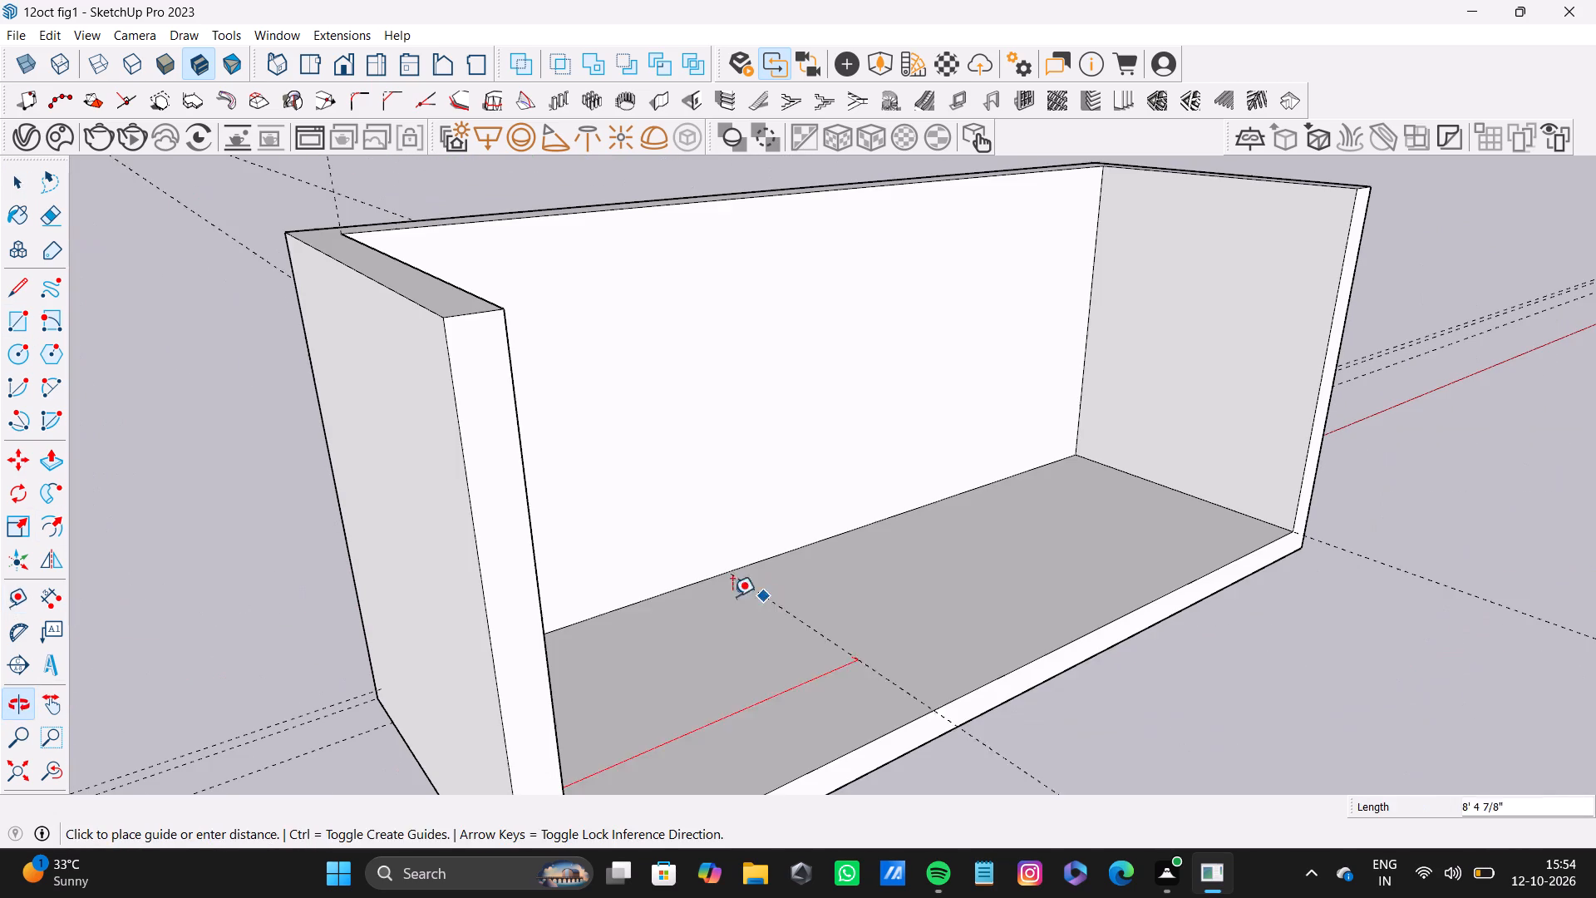
# Place a vertical guide on the second side wall's outer face, about 9 7/16" in from its back edge.
pyautogui.press('c')
pyautogui.scroll(-4, 599, 608)
pyautogui.moveTo(486, 672); pyautogui.dragTo(871, 658, button='middle')
pyautogui.scroll(-5, 847, 673)
pyautogui.middleClick(840, 678)
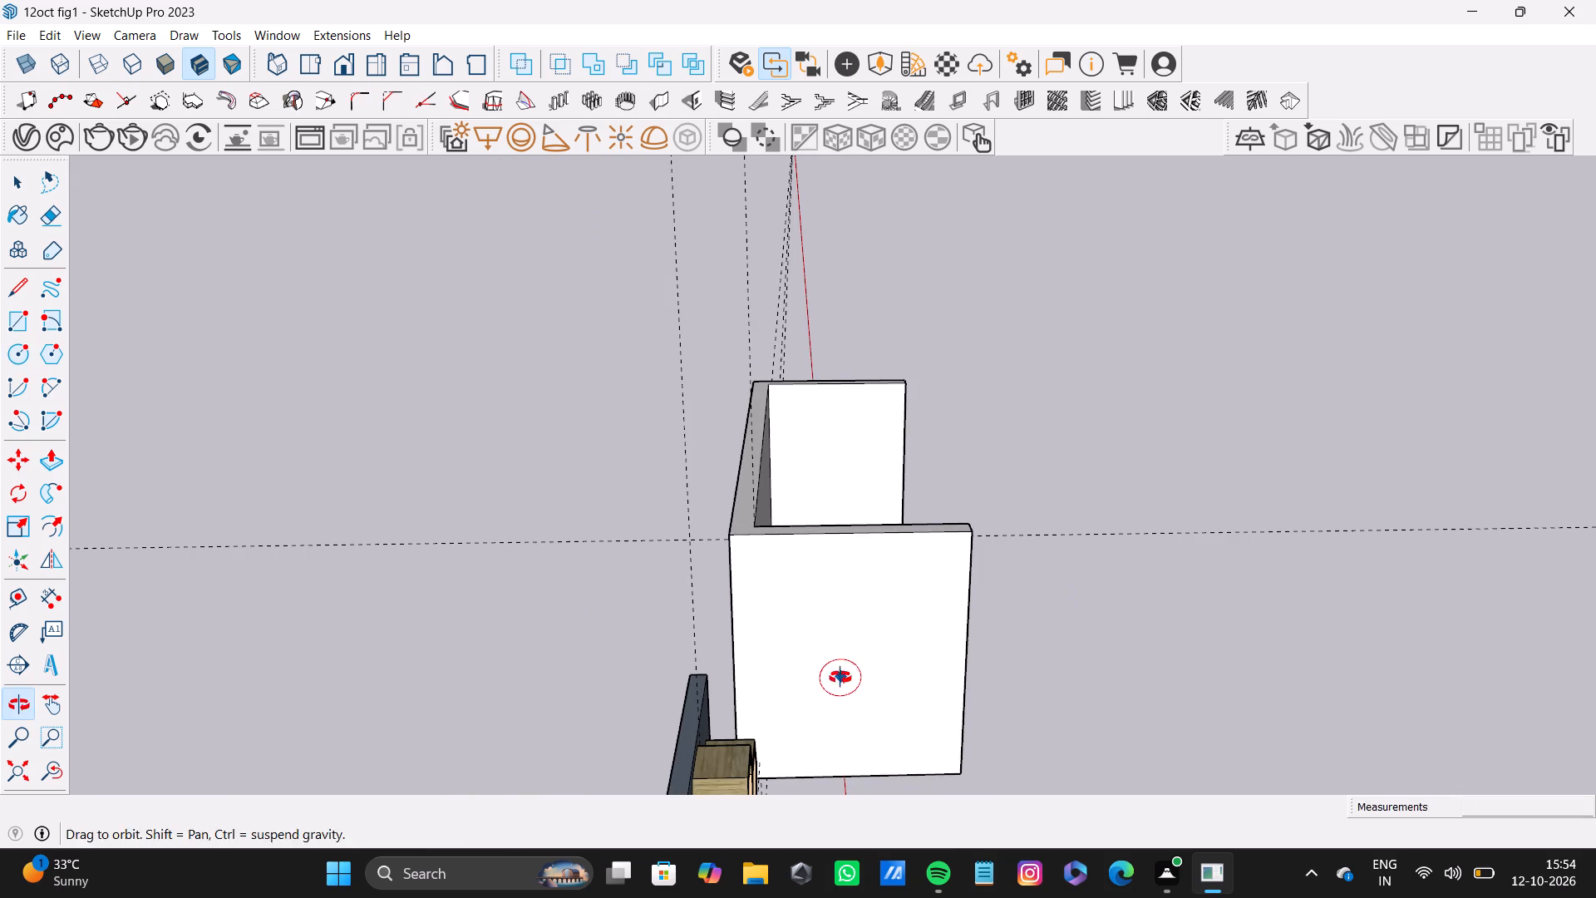
pyautogui.keyDown('shift'); pyautogui.moveTo(841, 676); pyautogui.dragTo(643, 620, button='middle'); pyautogui.keyUp('shift')
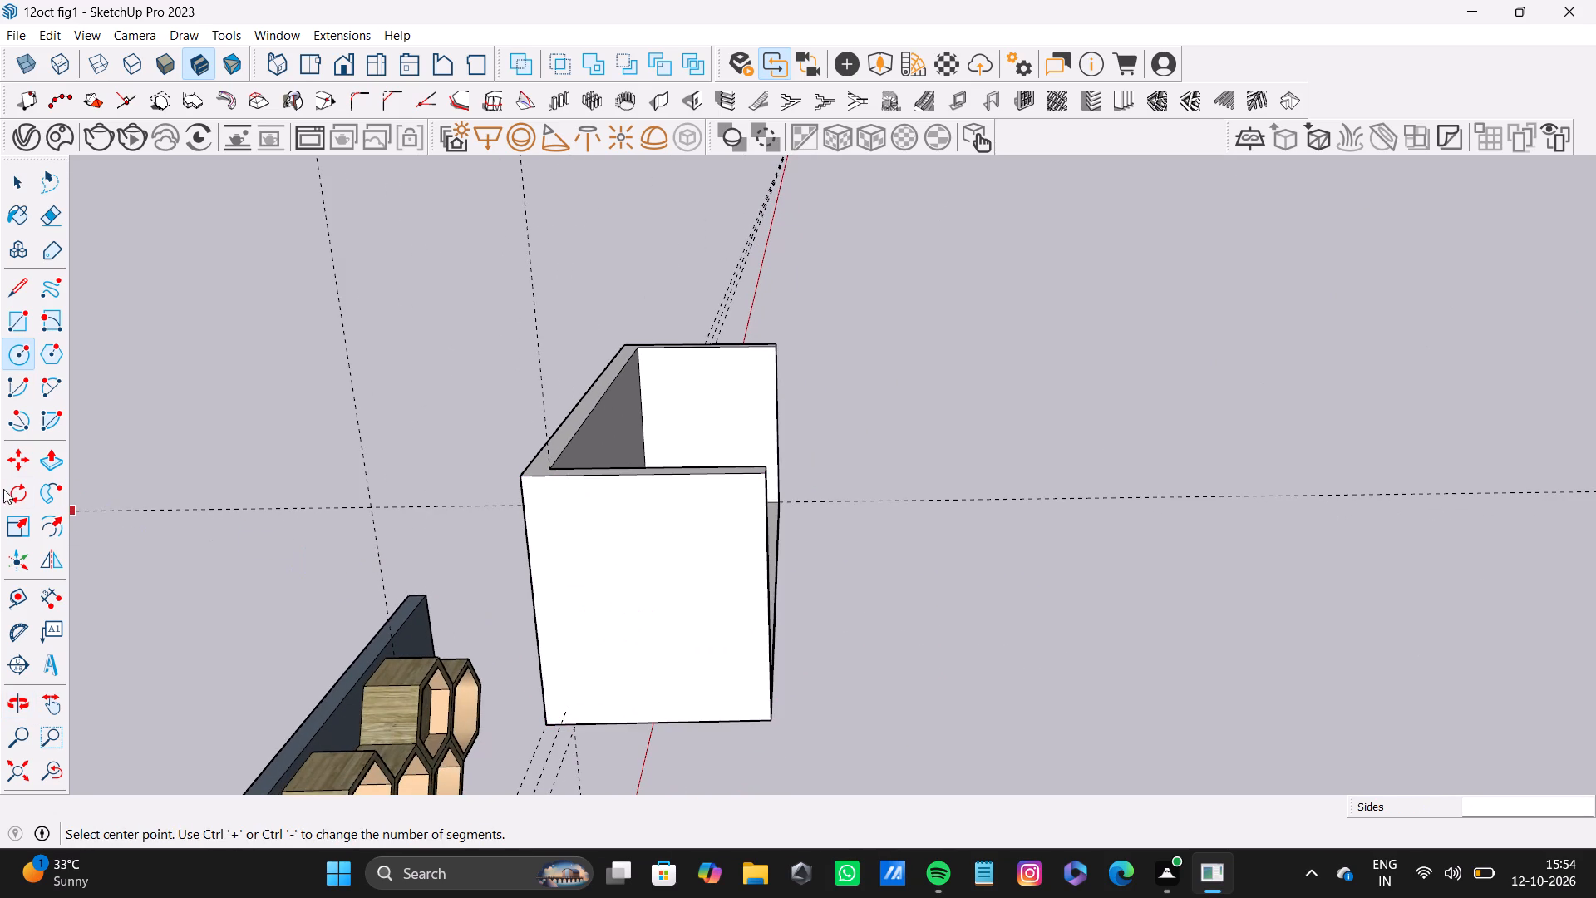
pyautogui.moveTo(411, 437); pyautogui.dragTo(544, 498, button='middle')
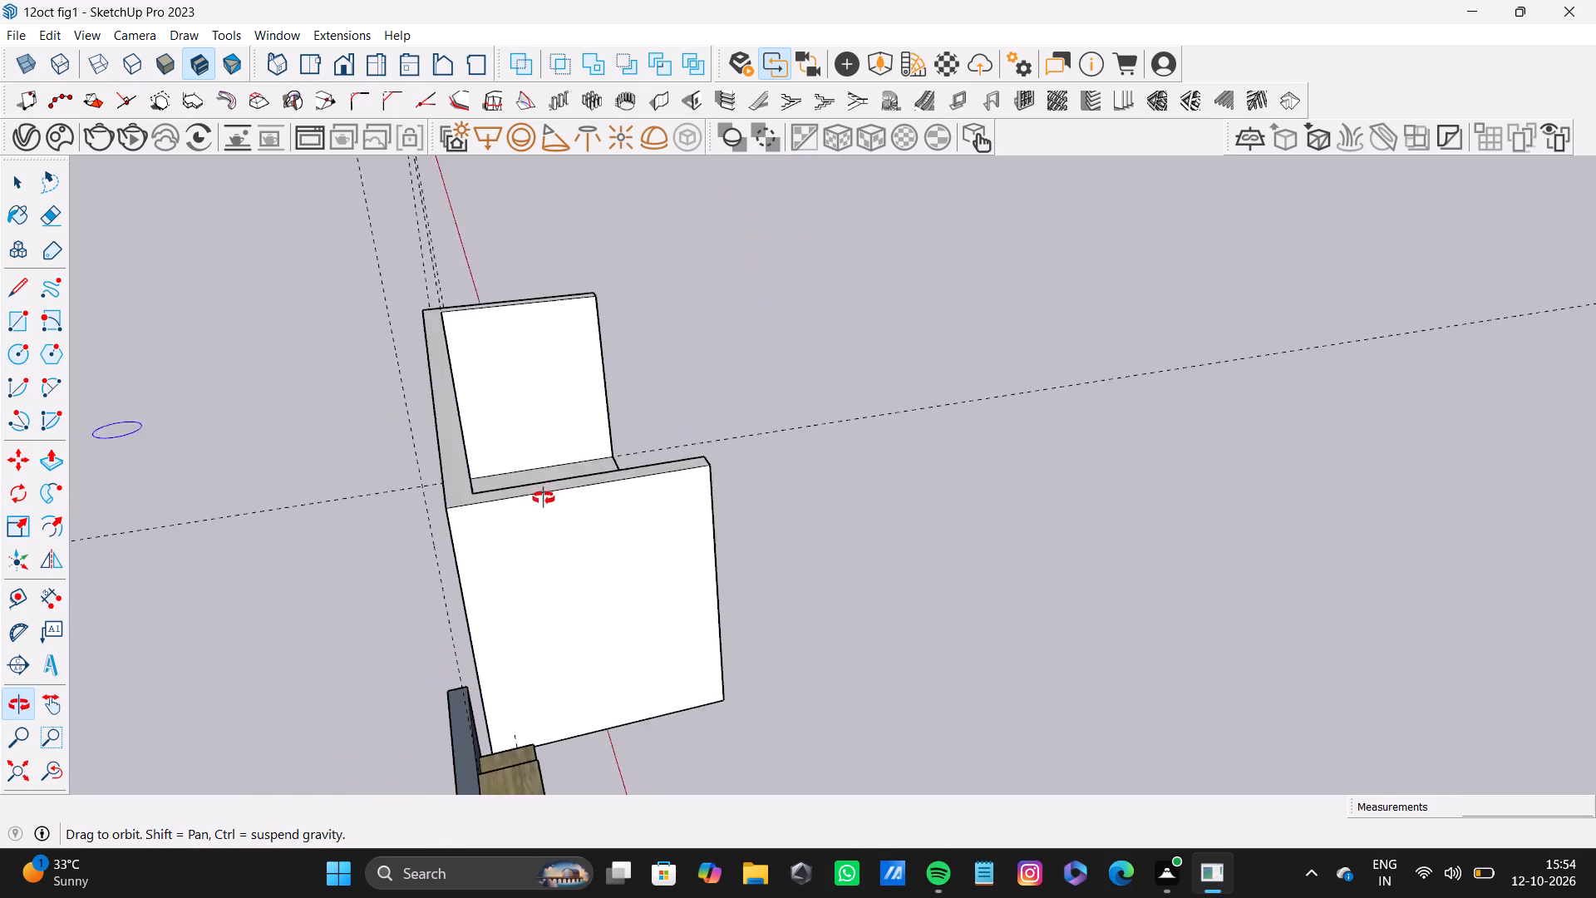
pyautogui.moveTo(544, 498); pyautogui.dragTo(213, 545, button='middle')
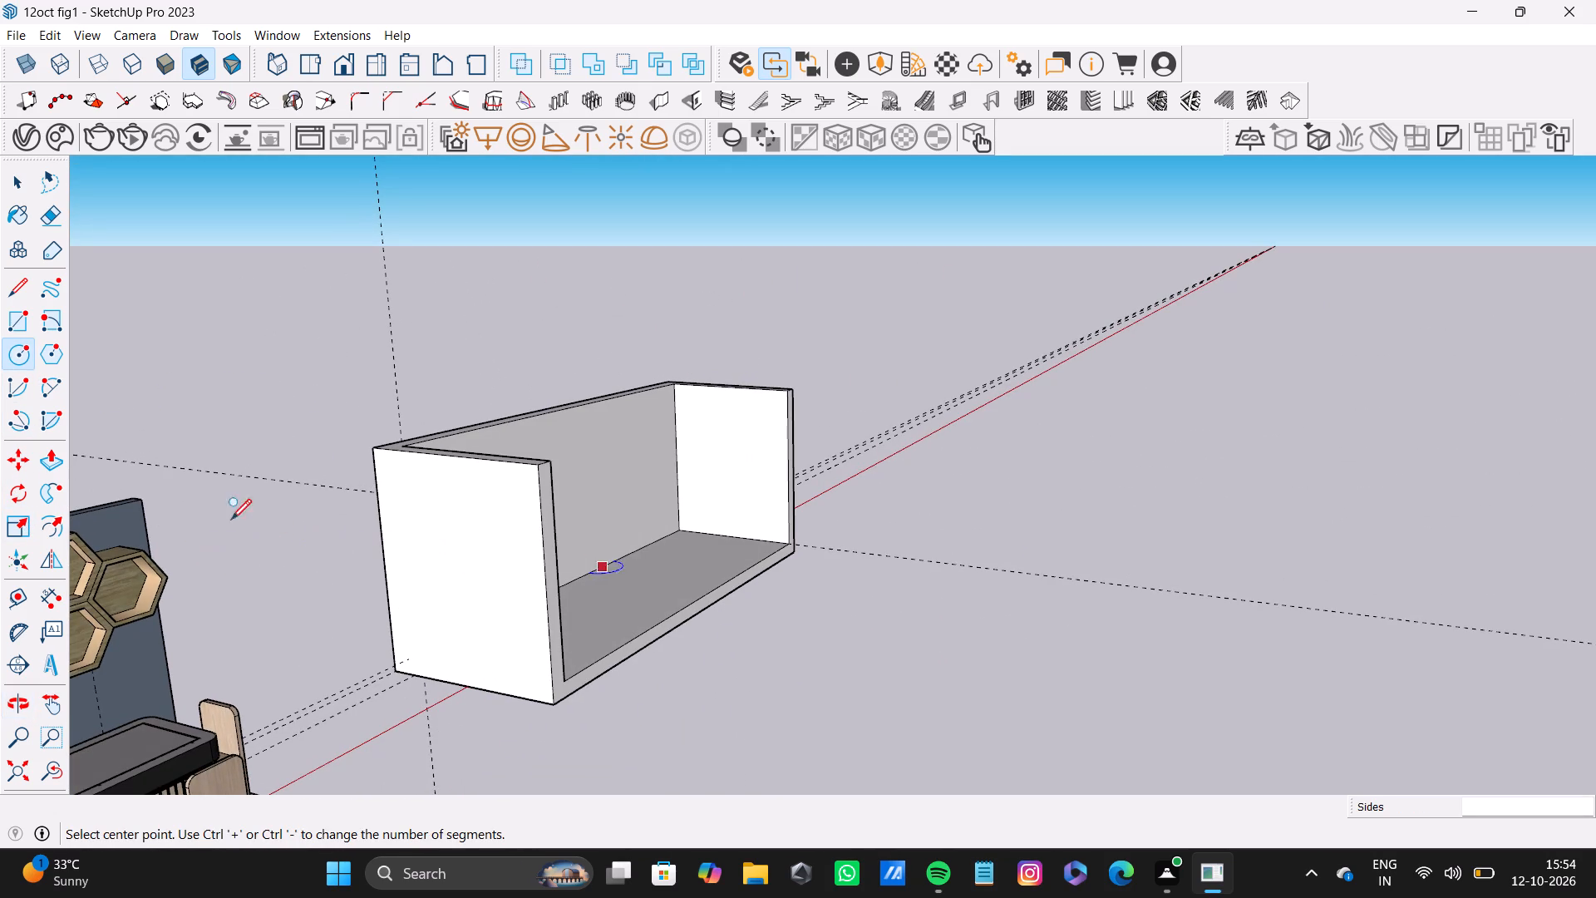
pyautogui.click(22, 599)
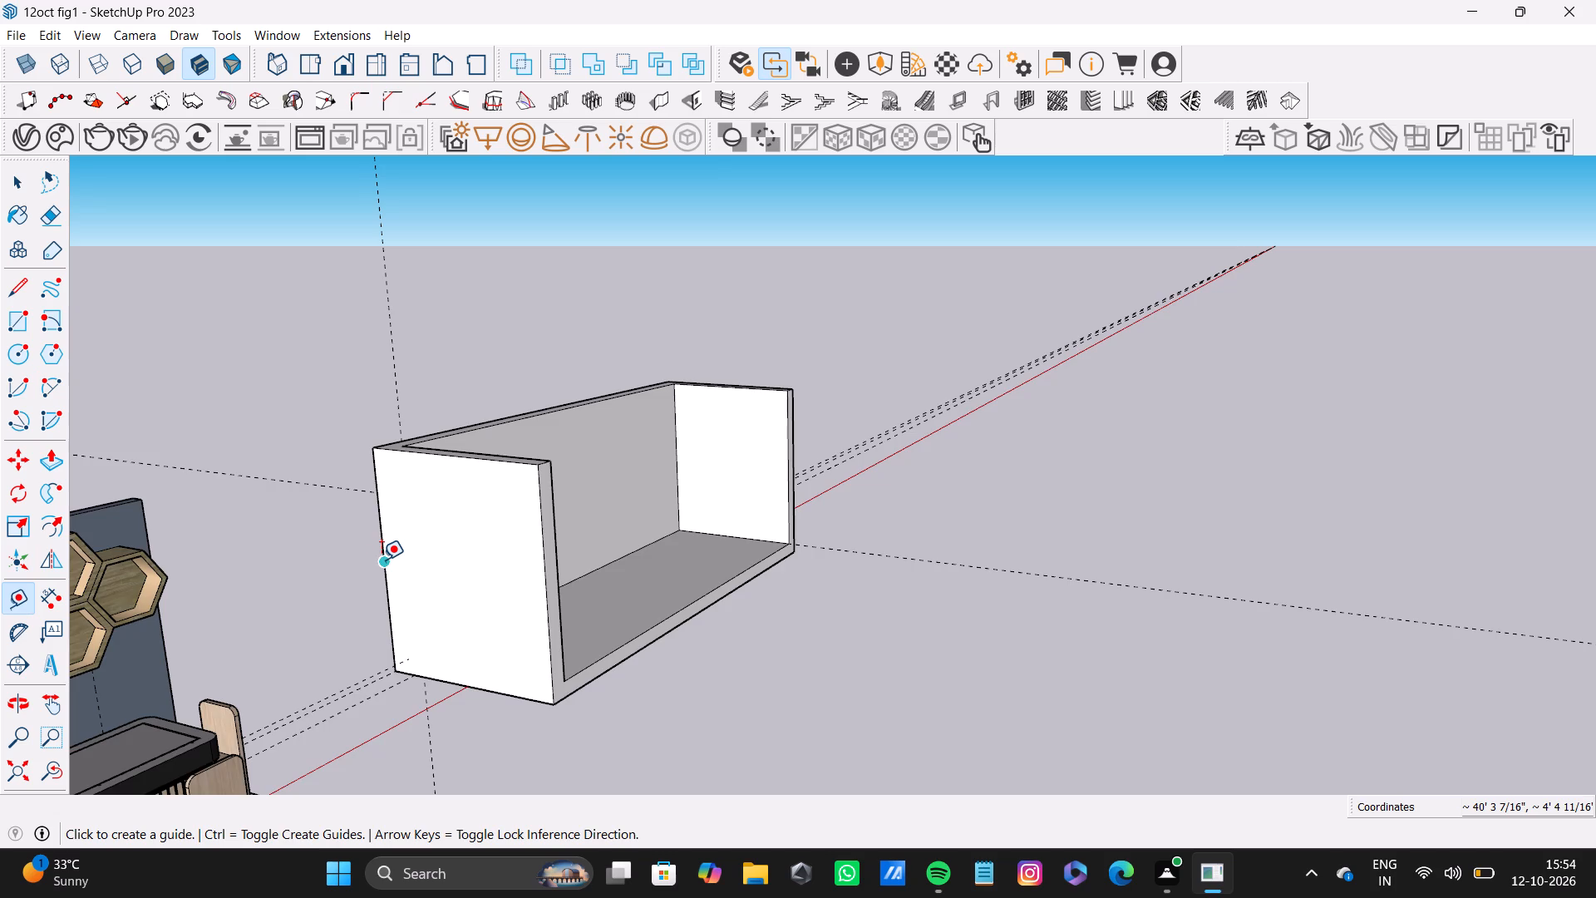
pyautogui.scroll(3, 382, 560)
pyautogui.moveTo(382, 560); pyautogui.dragTo(530, 582, button='middle')
pyautogui.scroll(3, 392, 567)
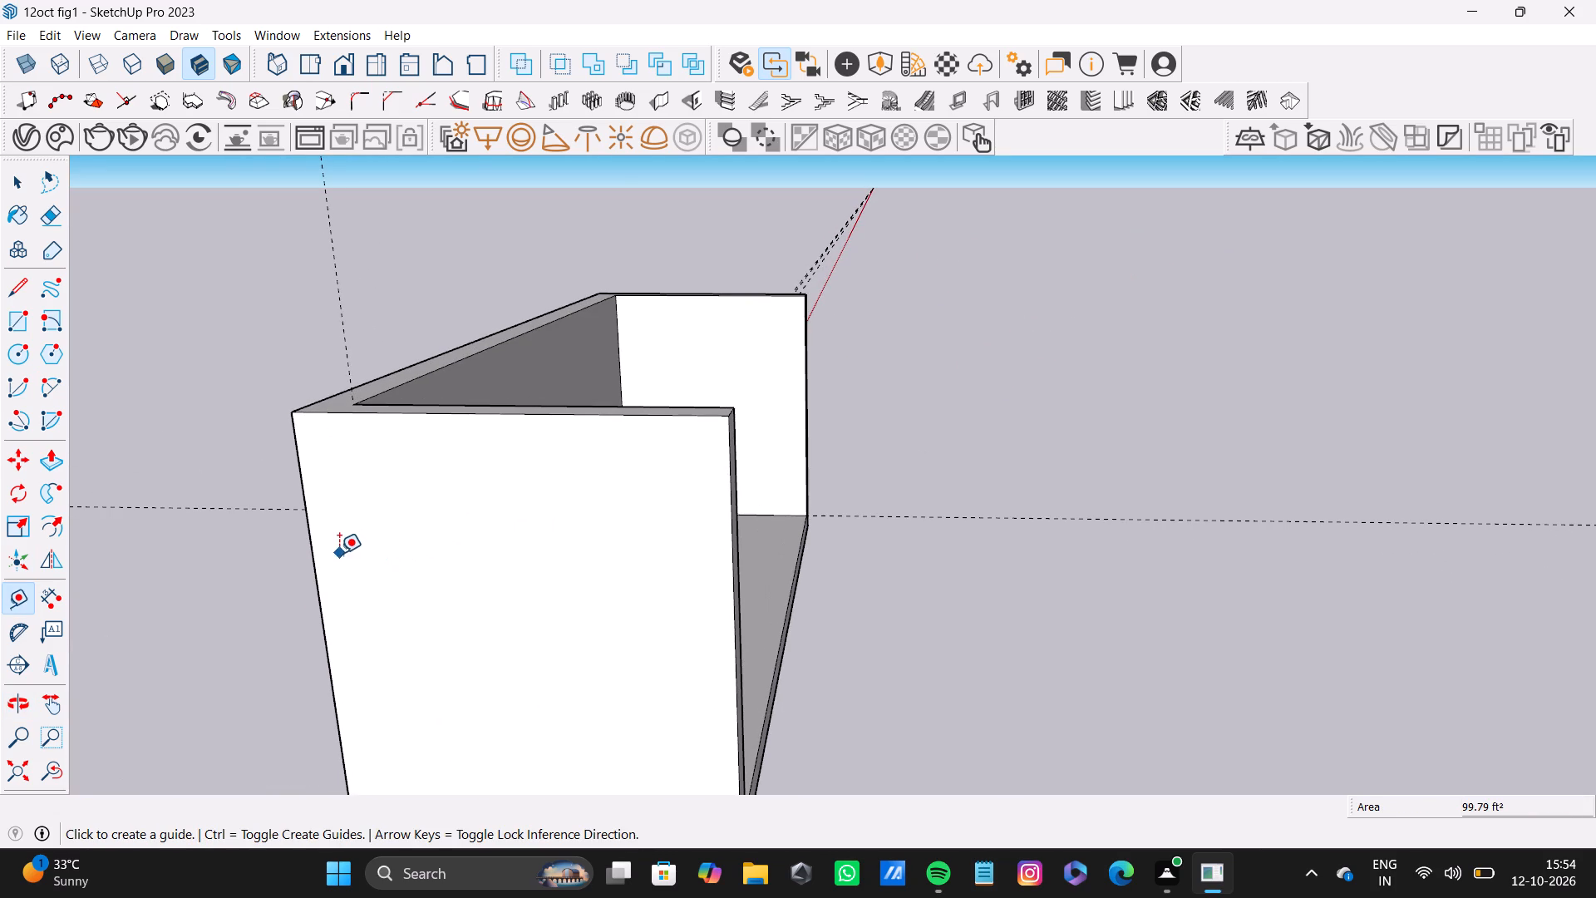
pyautogui.click(314, 553)
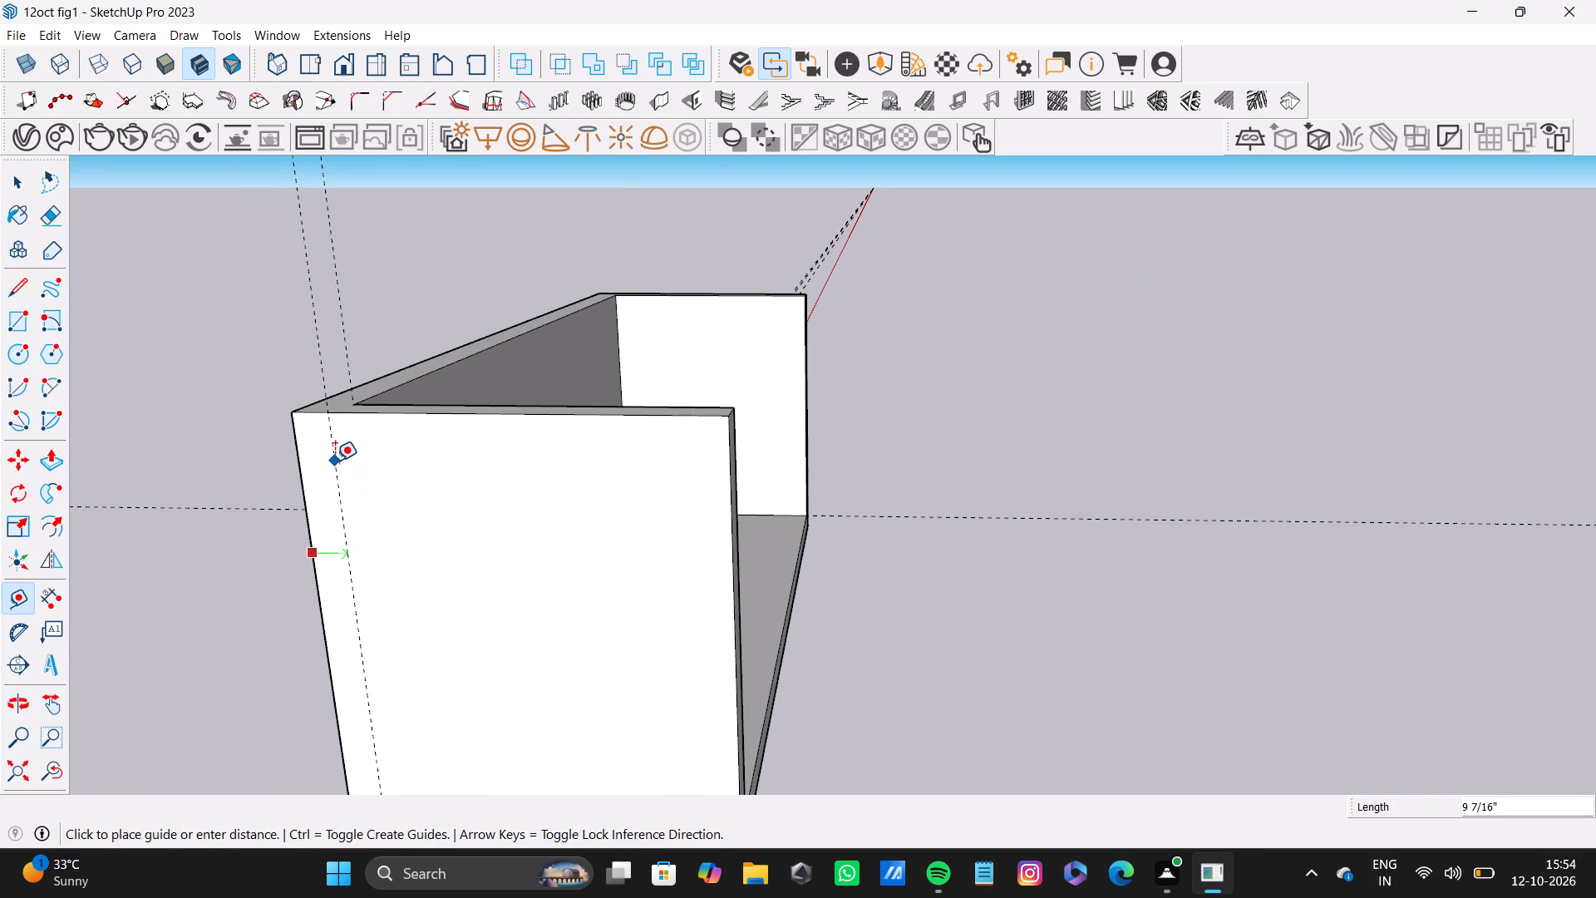
pyautogui.click(335, 461)
# Place a second vertical guide on the side wall's outer face, 5' 1" from the first guide.
pyautogui.moveTo(339, 496); pyautogui.dragTo(357, 496)
pyautogui.scroll(-5, 525, 528)
pyautogui.keyDown('shift'); pyautogui.moveTo(536, 532); pyautogui.dragTo(451, 429, button='middle'); pyautogui.keyUp('shift')
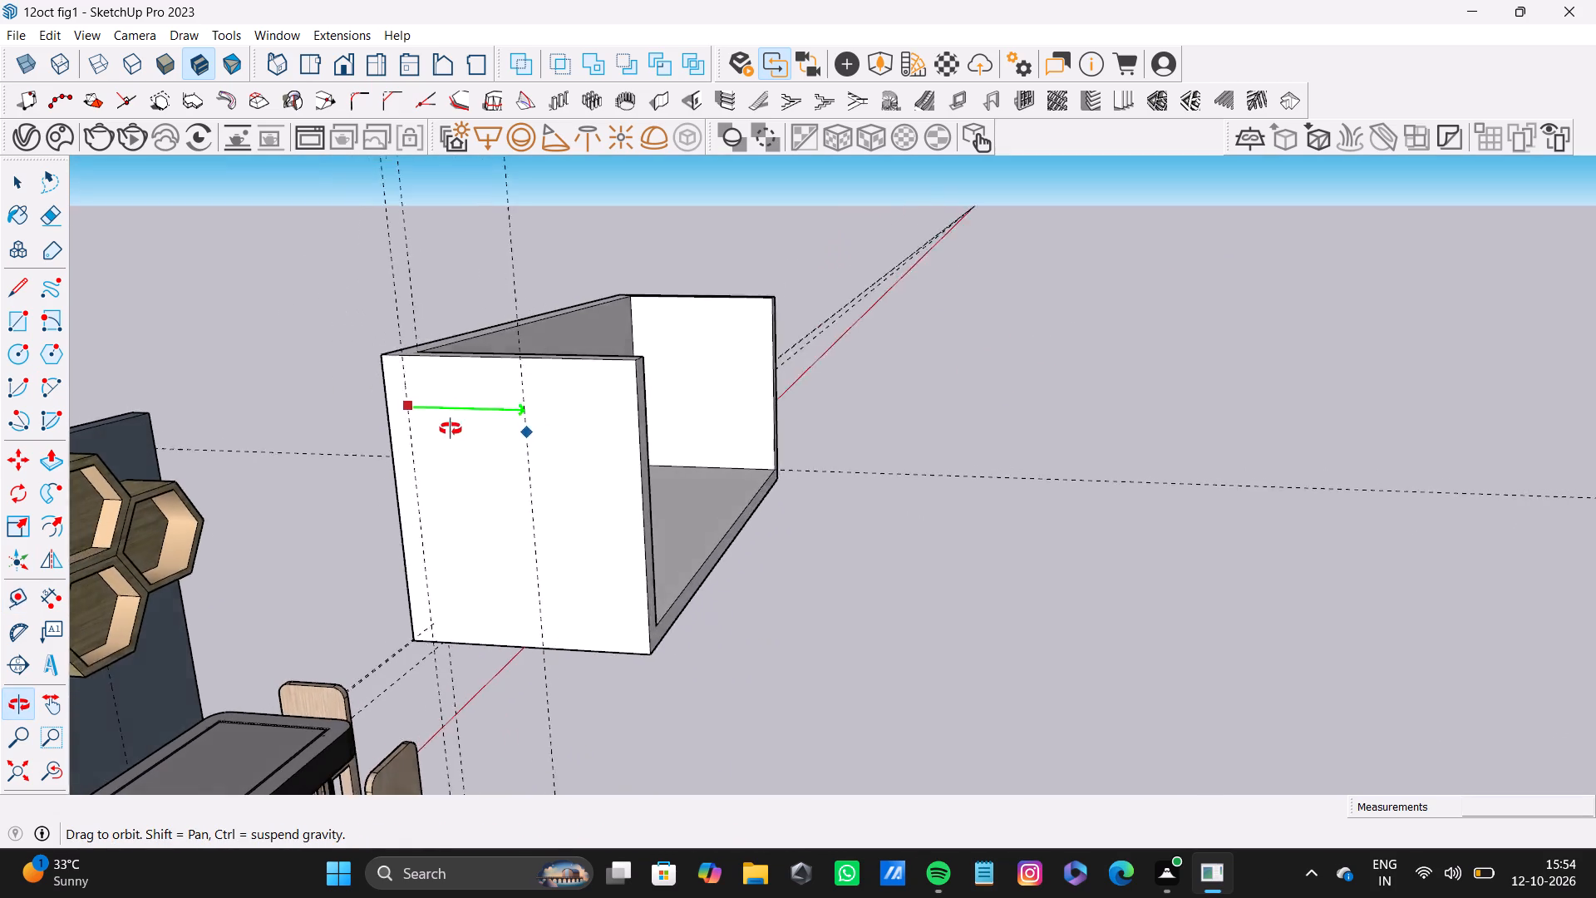
pyautogui.keyDown('shift'); pyautogui.moveTo(451, 429); pyautogui.dragTo(426, 442, button='middle'); pyautogui.keyUp('shift')
pyautogui.click(568, 413)
# Place a horizontal guide on the side wall's outer face, about 4 1/4" below its top edge.
pyautogui.scroll(14, 528, 350)
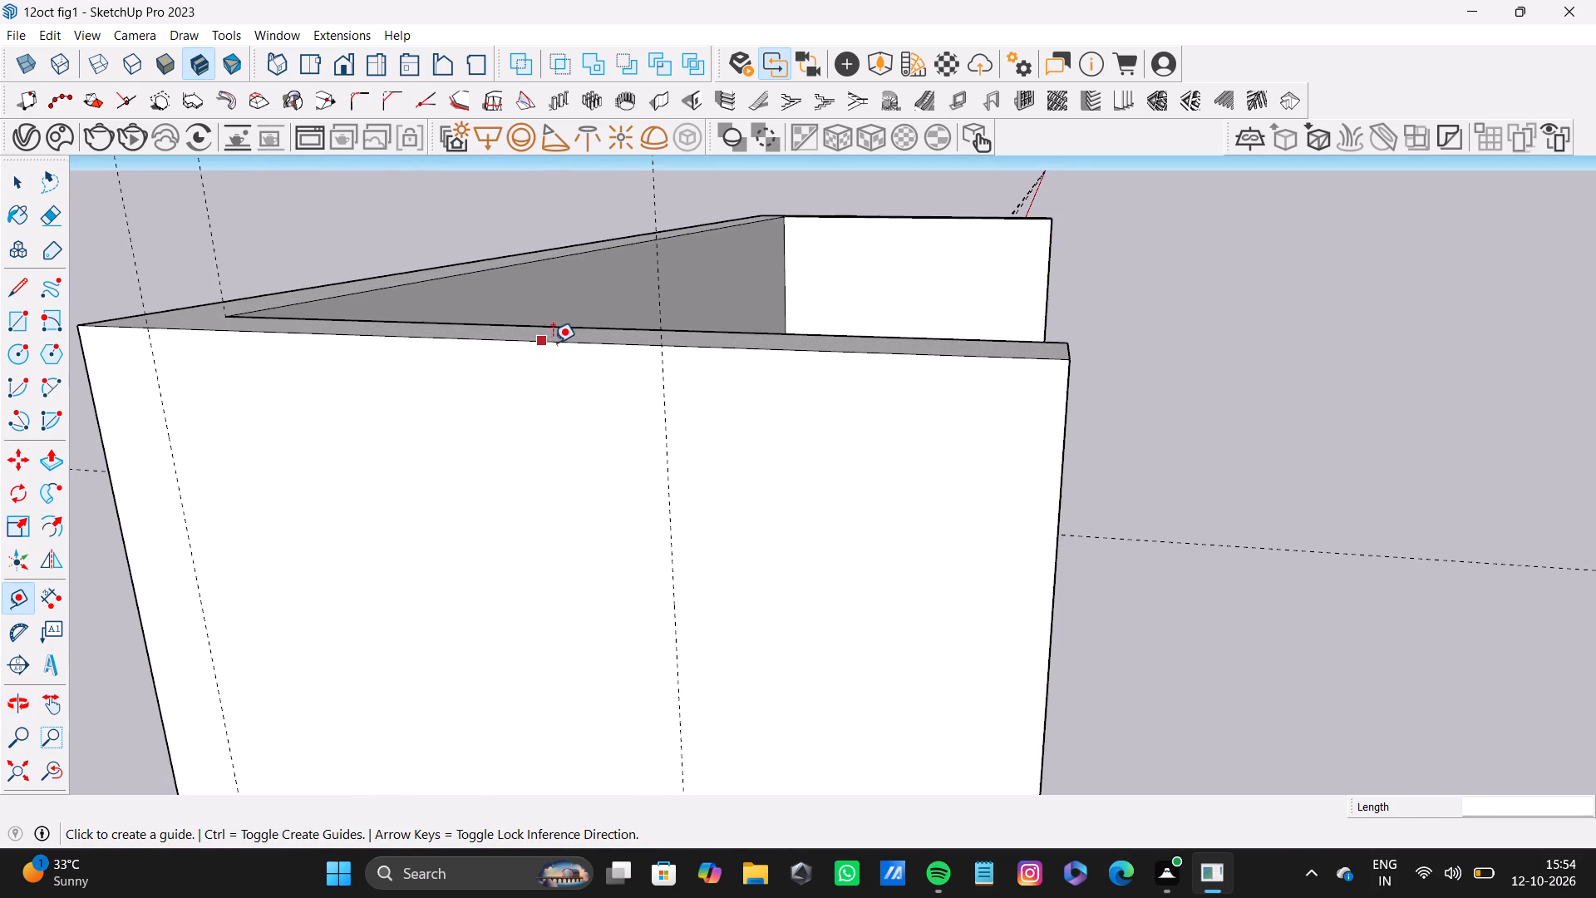
pyautogui.click(561, 343)
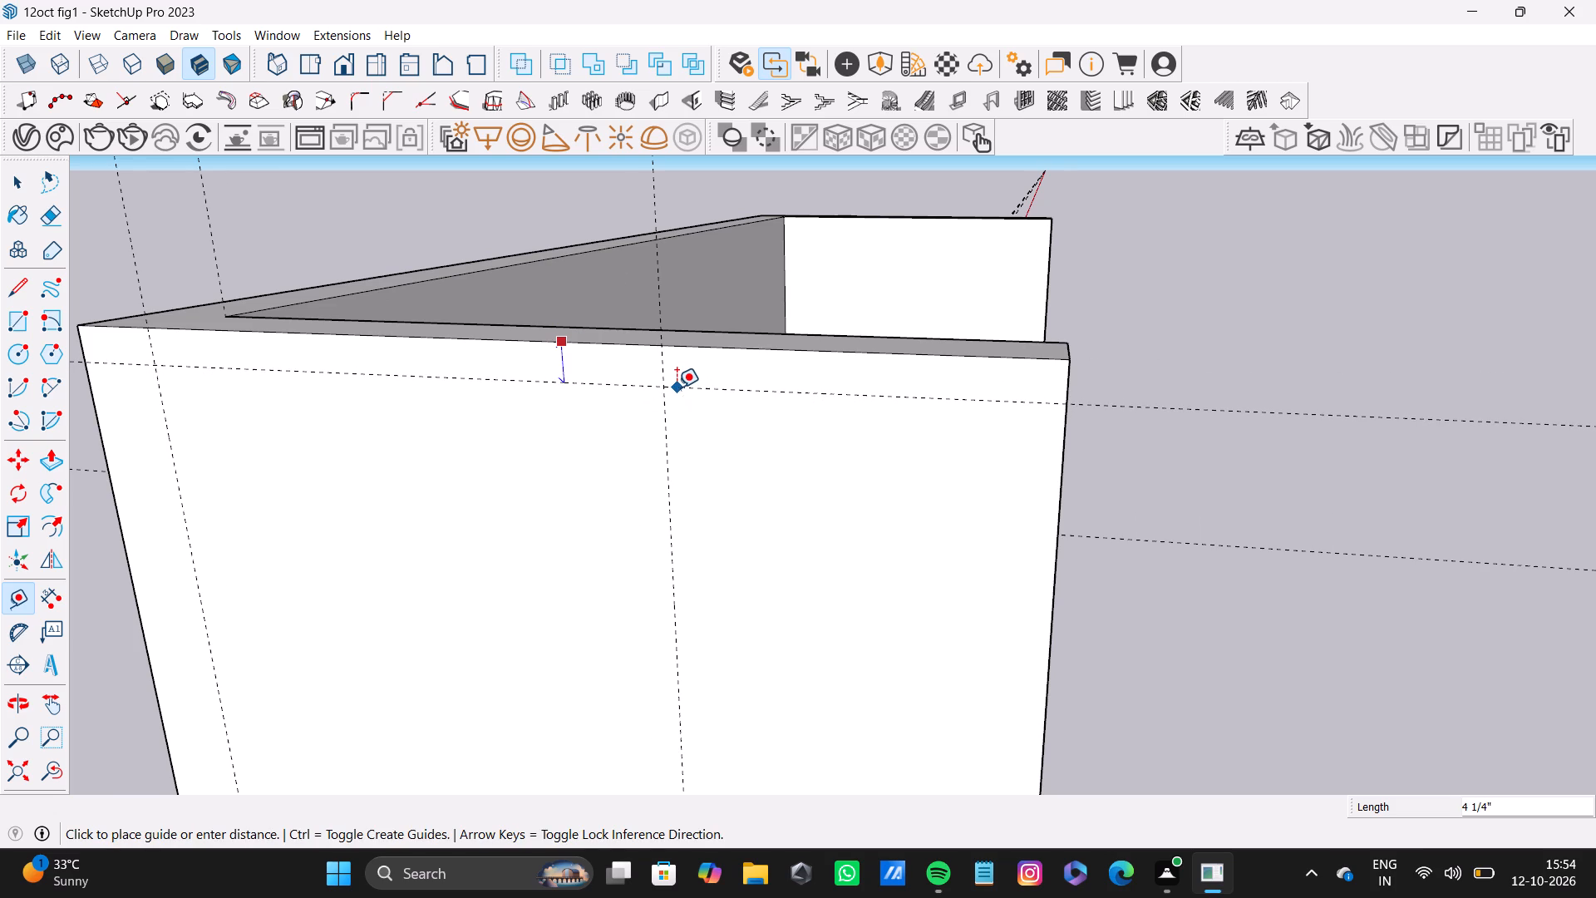
pyautogui.click(687, 386)
pyautogui.press('space')
# Draw a 10' 5 3/4" by 5' 1" doorway rectangle between the guides, down to the side wall's bottom edge.
pyautogui.scroll(-2, 571, 427)
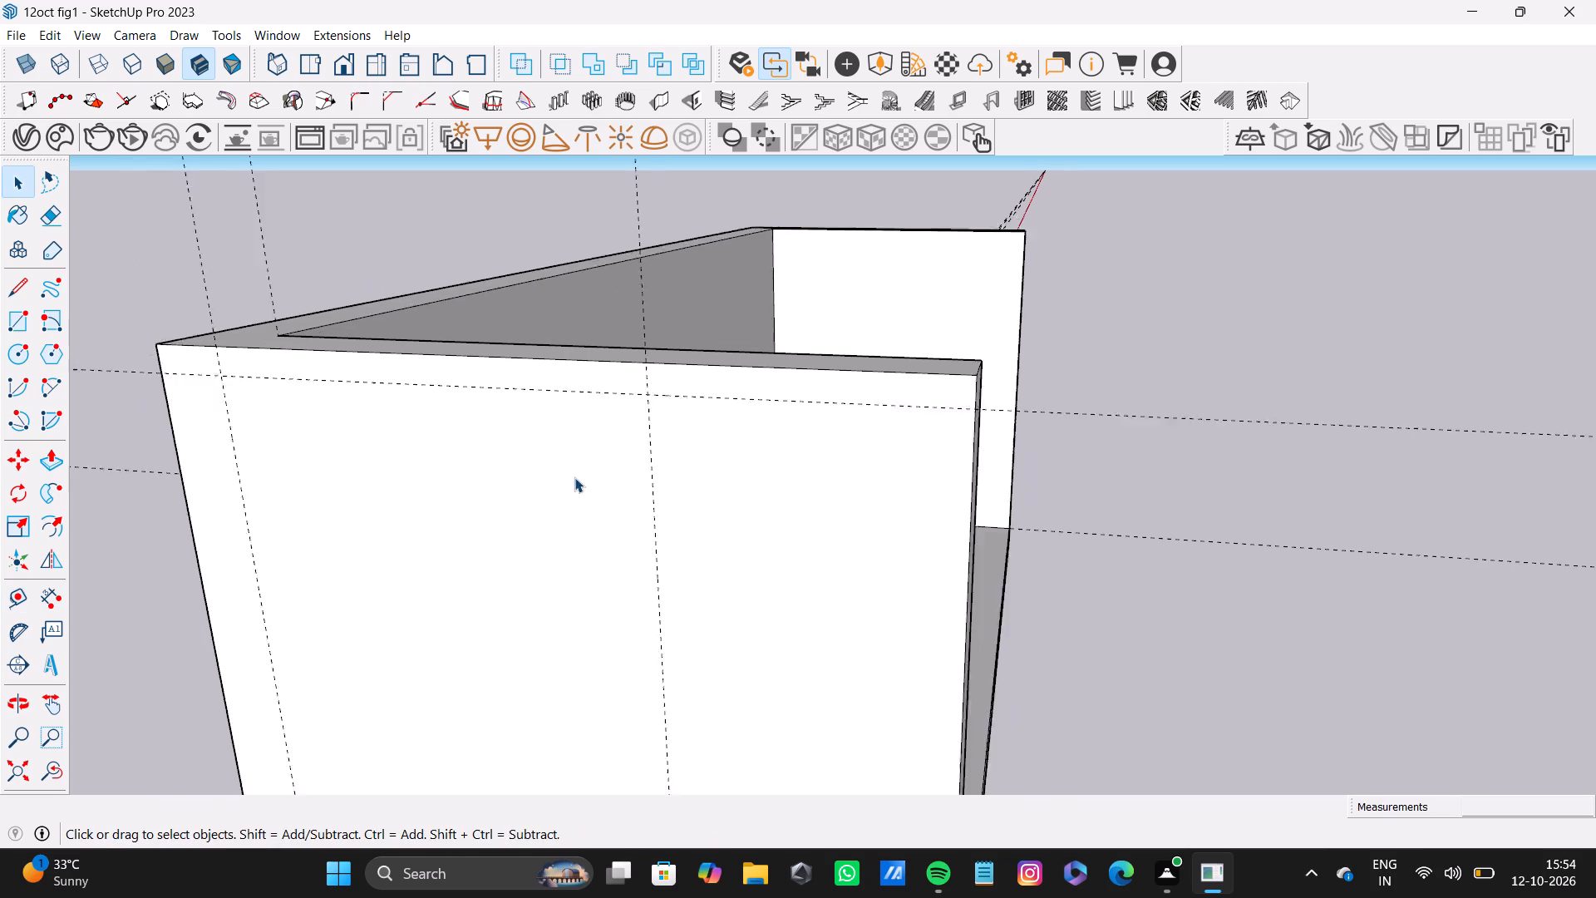
pyautogui.scroll(-11, 574, 477)
pyautogui.keyDown('shift'); pyautogui.moveTo(608, 630); pyautogui.dragTo(588, 501, button='middle'); pyautogui.keyUp('shift')
pyautogui.press('r')
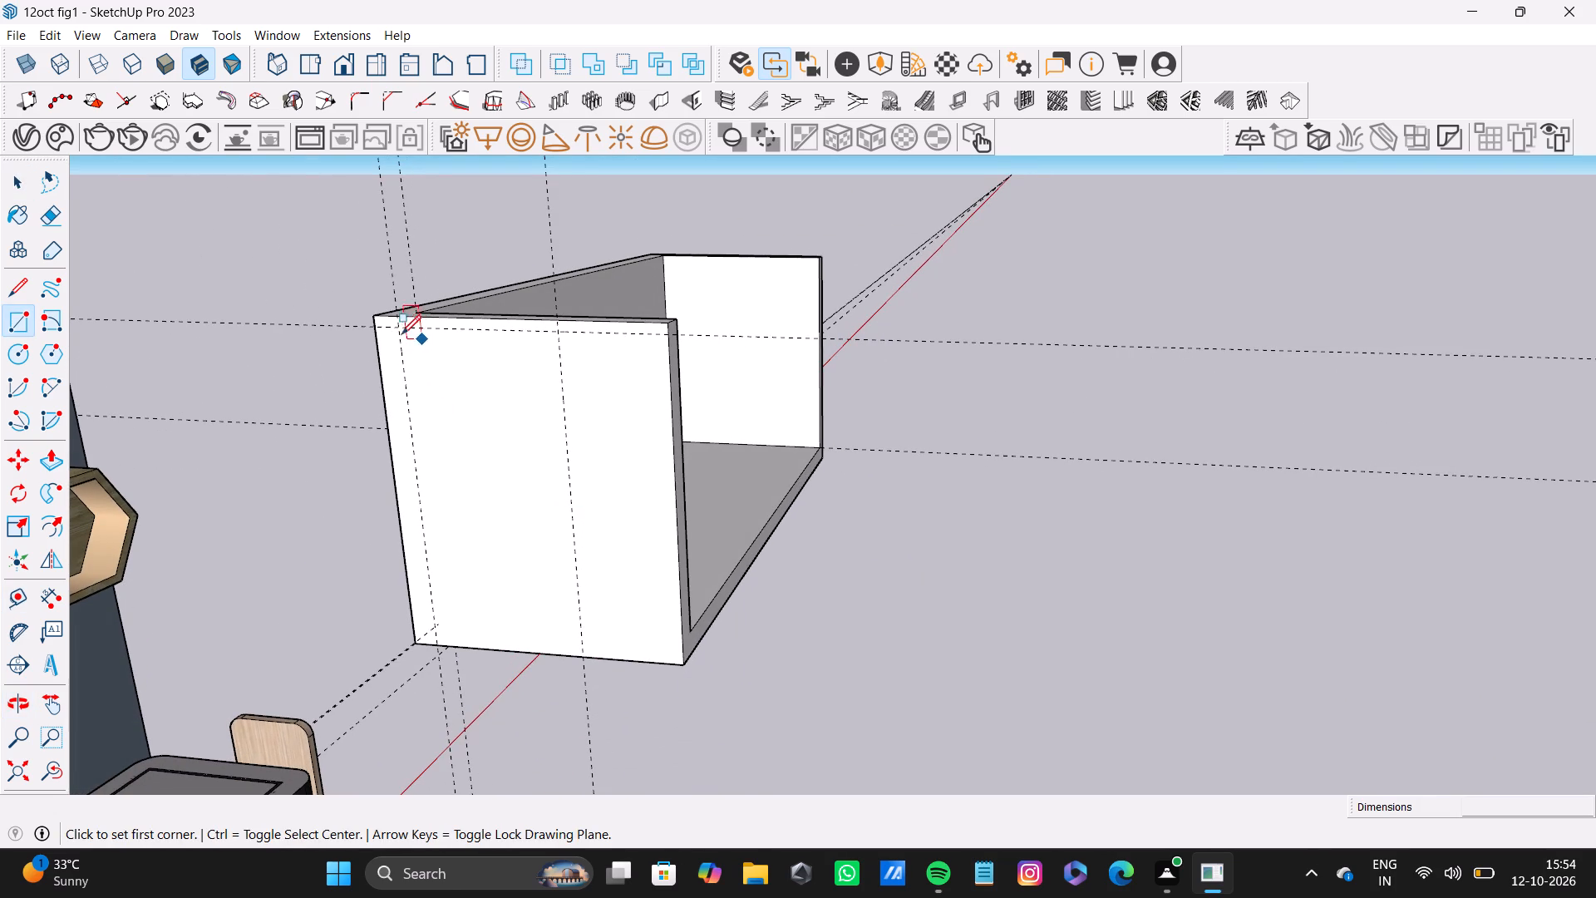
pyautogui.click(398, 326)
pyautogui.click(585, 654)
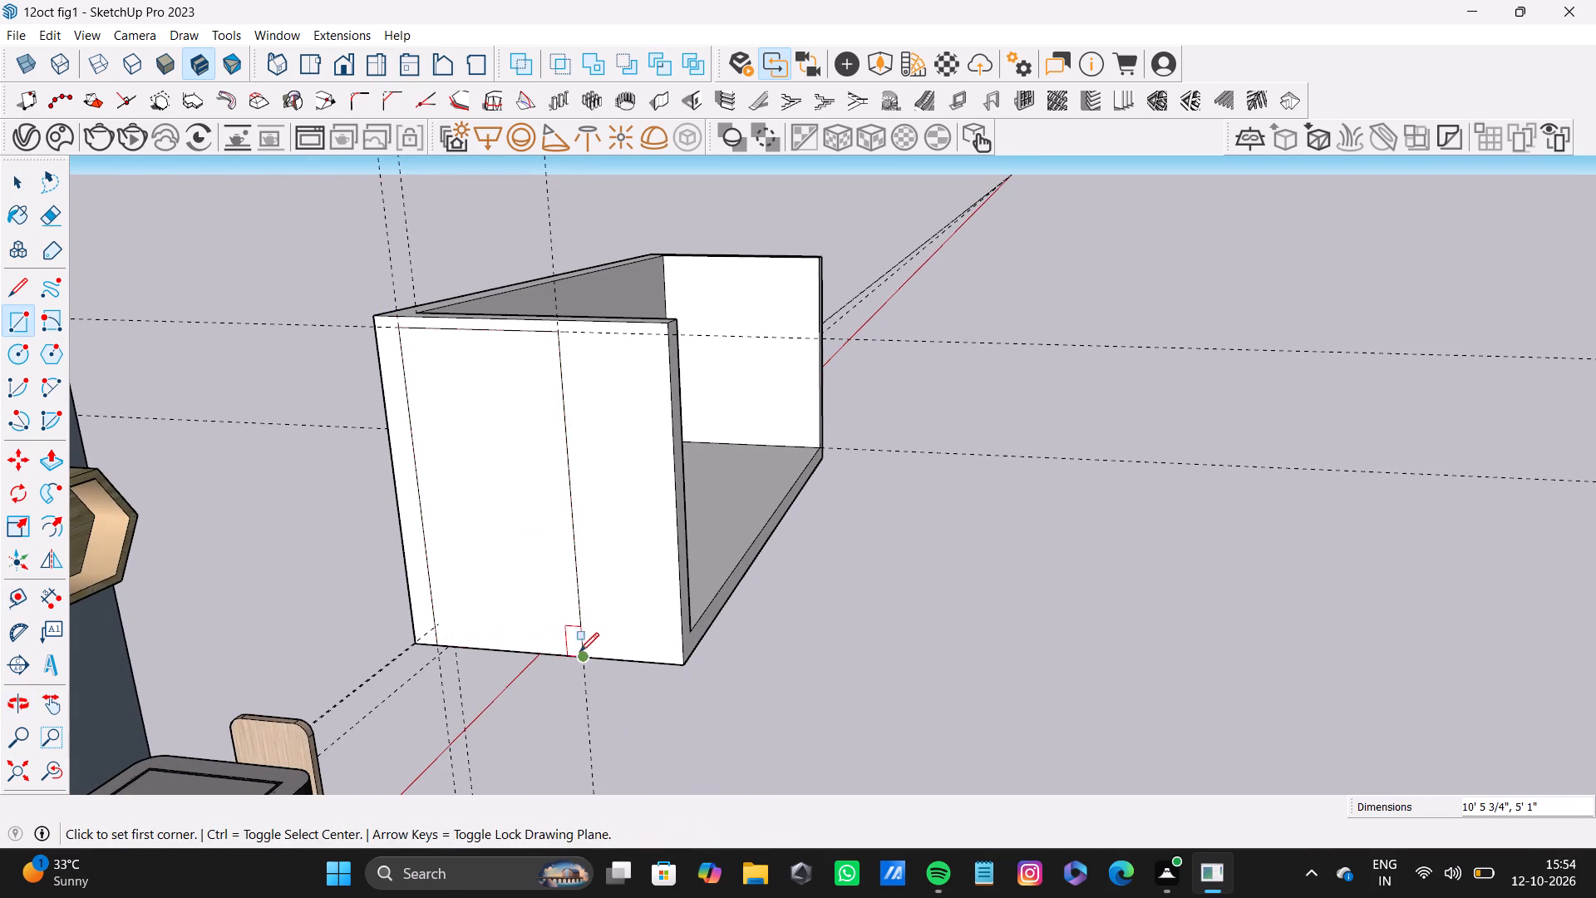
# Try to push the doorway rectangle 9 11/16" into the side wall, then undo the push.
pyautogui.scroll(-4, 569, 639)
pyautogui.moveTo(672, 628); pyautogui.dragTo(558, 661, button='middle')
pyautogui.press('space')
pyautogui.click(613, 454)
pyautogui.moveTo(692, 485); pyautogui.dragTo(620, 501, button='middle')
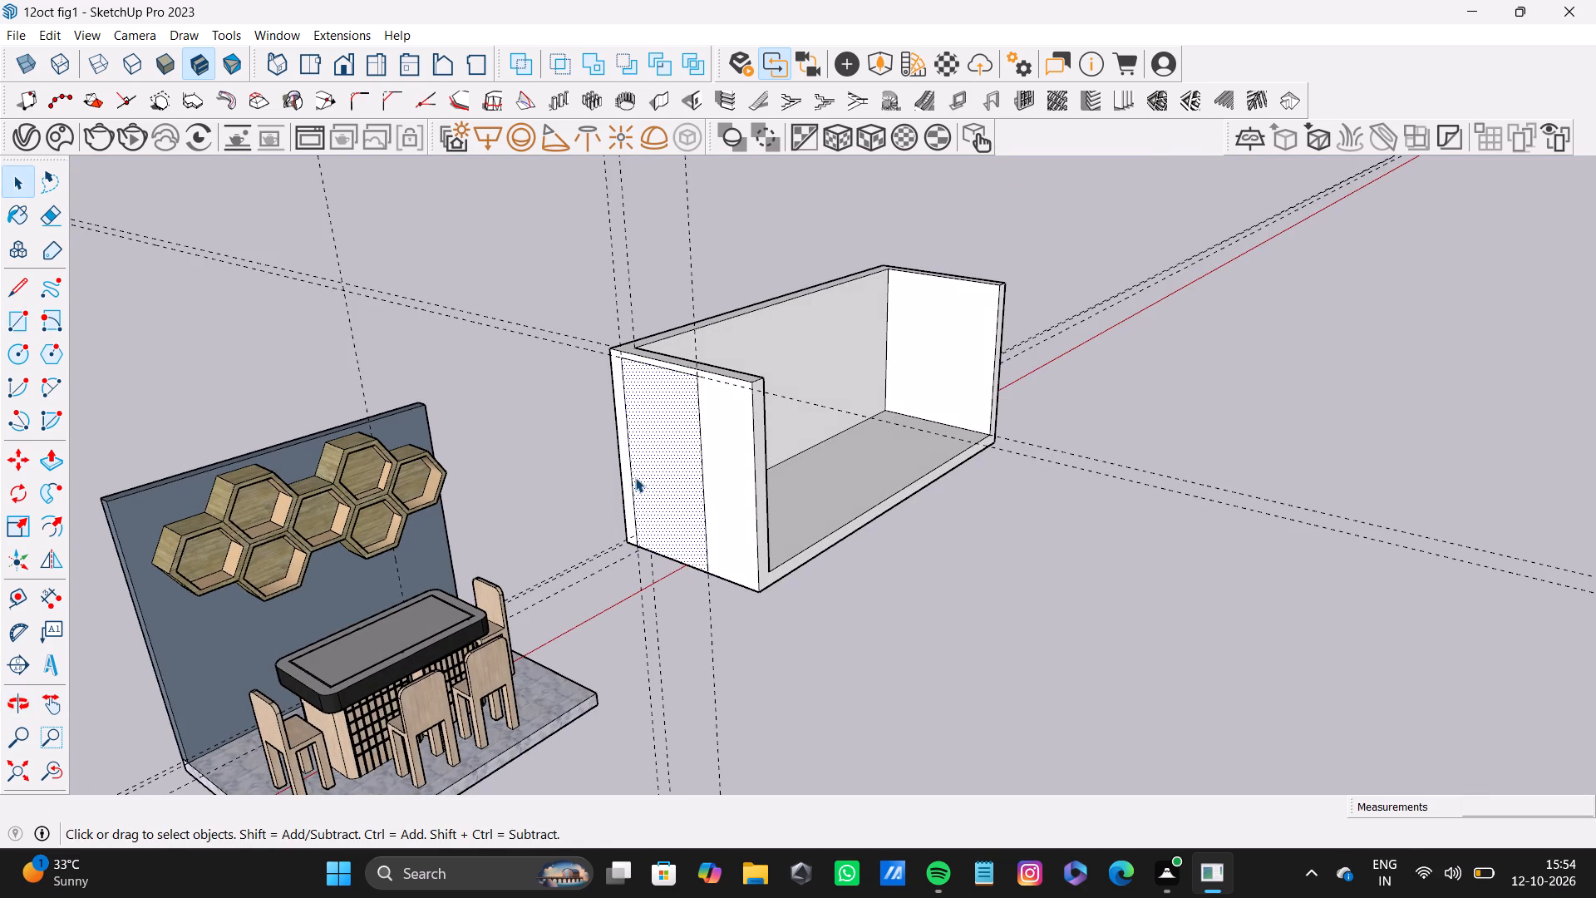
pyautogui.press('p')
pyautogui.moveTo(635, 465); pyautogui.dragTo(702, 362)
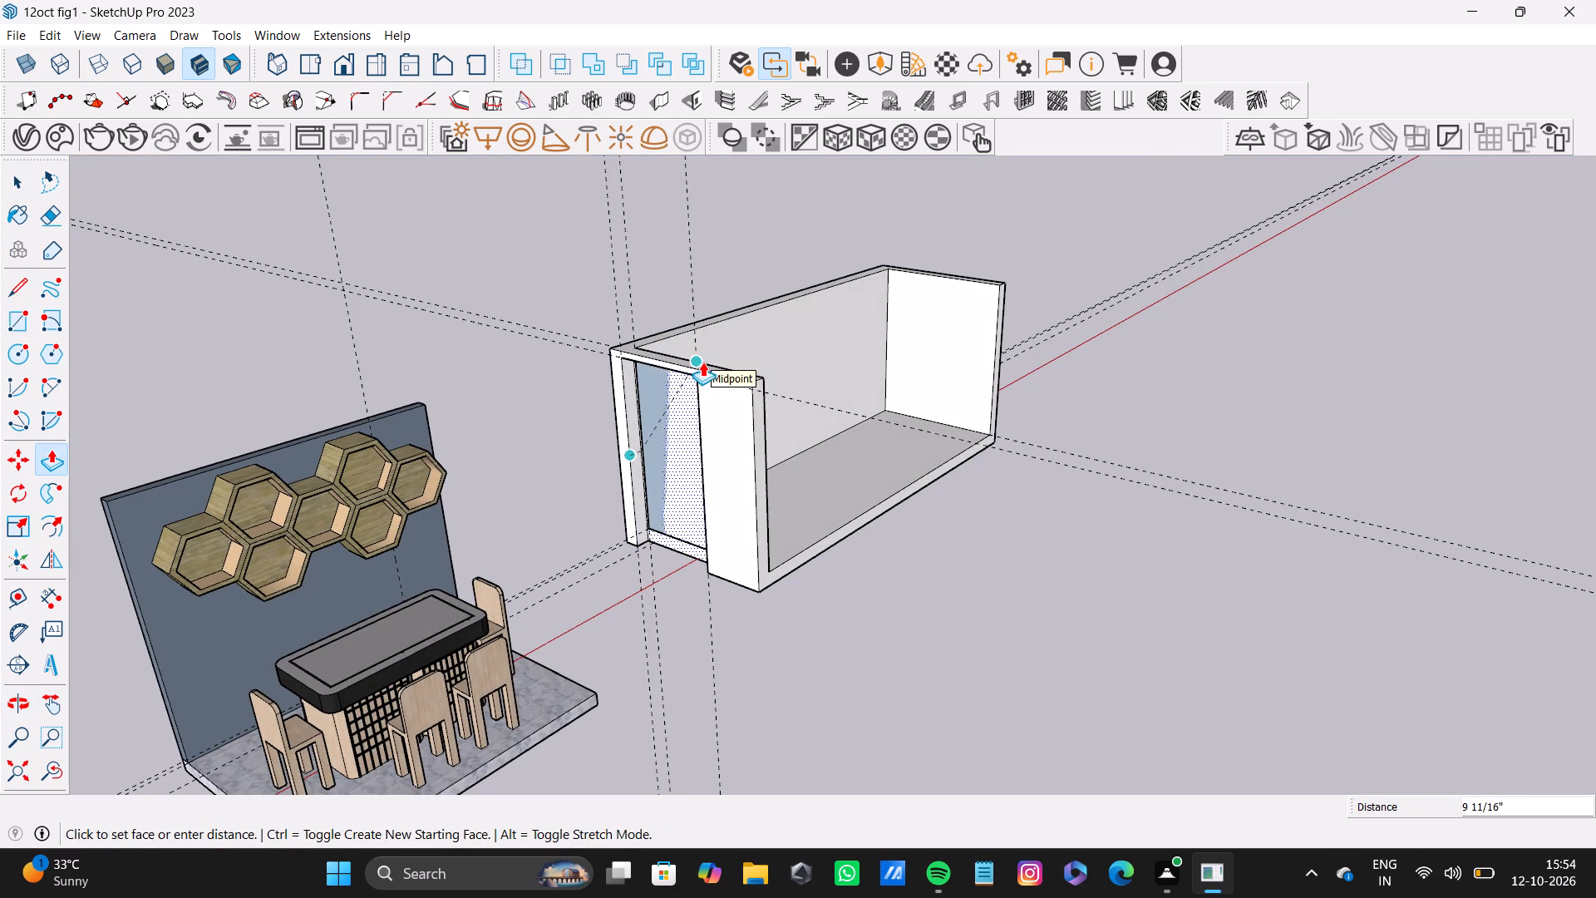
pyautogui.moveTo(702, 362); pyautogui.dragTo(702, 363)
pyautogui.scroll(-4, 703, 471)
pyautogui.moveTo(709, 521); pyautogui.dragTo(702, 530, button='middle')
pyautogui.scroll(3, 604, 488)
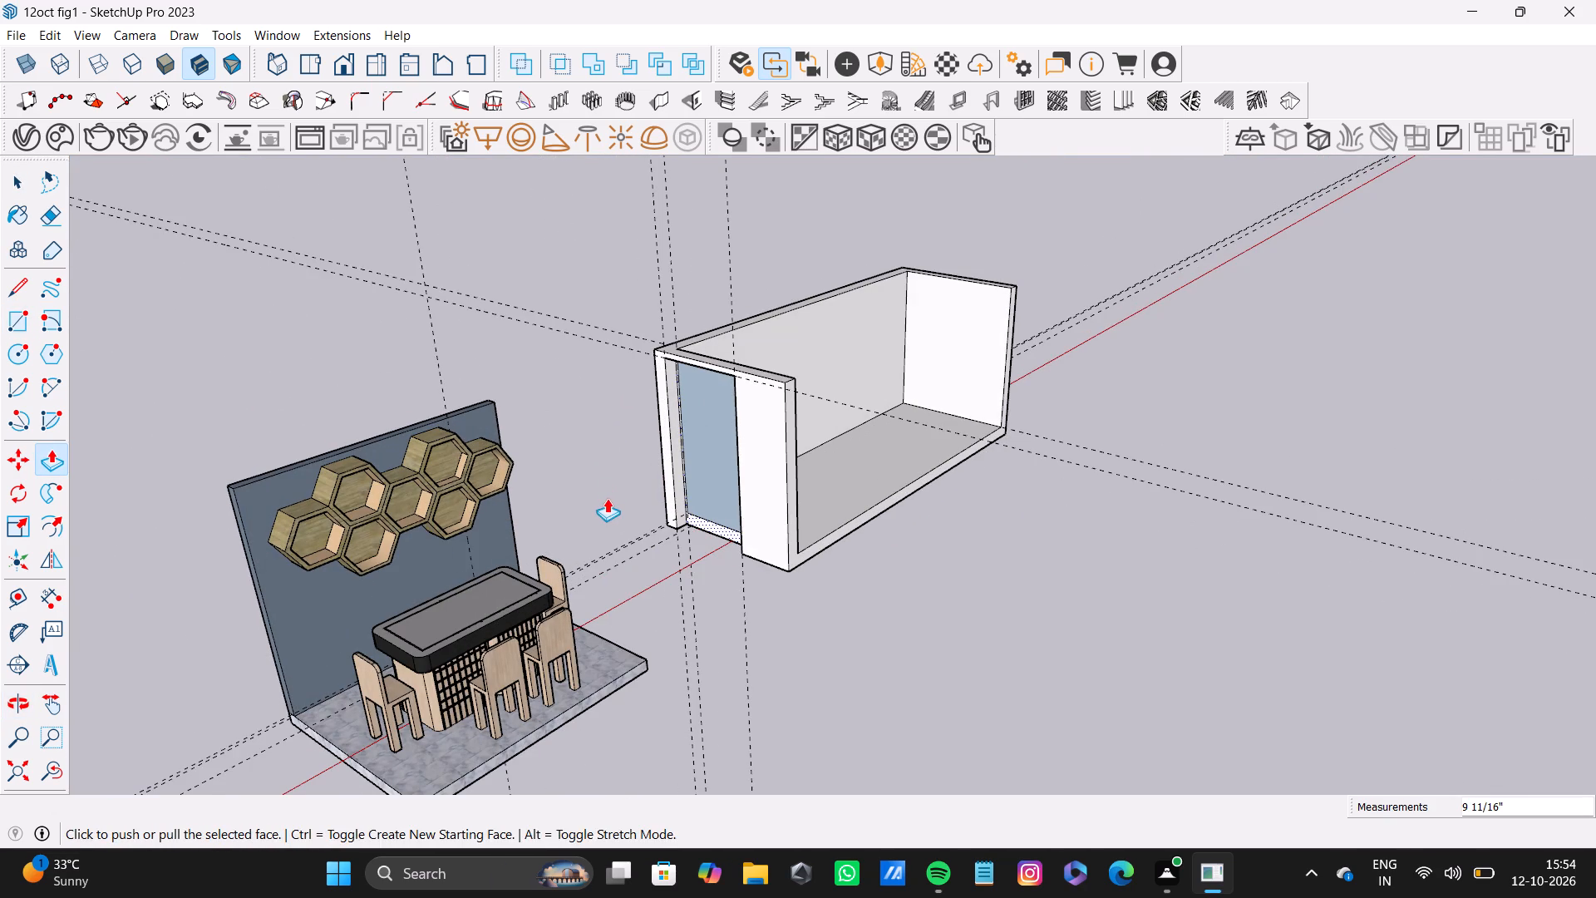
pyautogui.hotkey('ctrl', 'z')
# Push the doorway rectangle 9 11/16" inward through the side wall.
pyautogui.moveTo(691, 493); pyautogui.dragTo(721, 367)
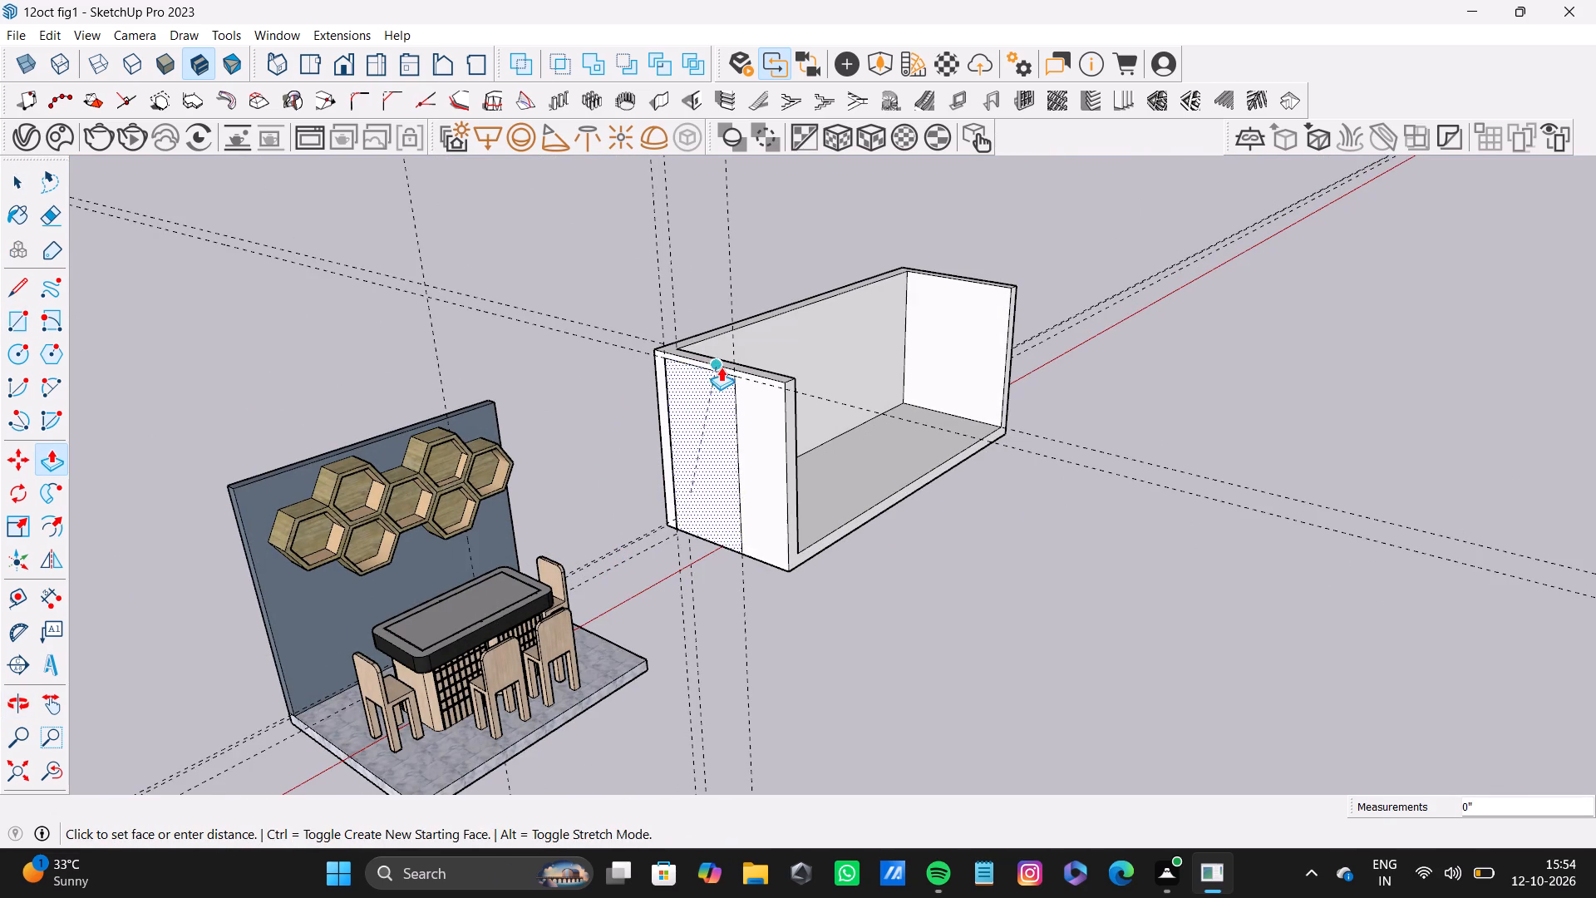
pyautogui.moveTo(721, 367); pyautogui.dragTo(718, 350)
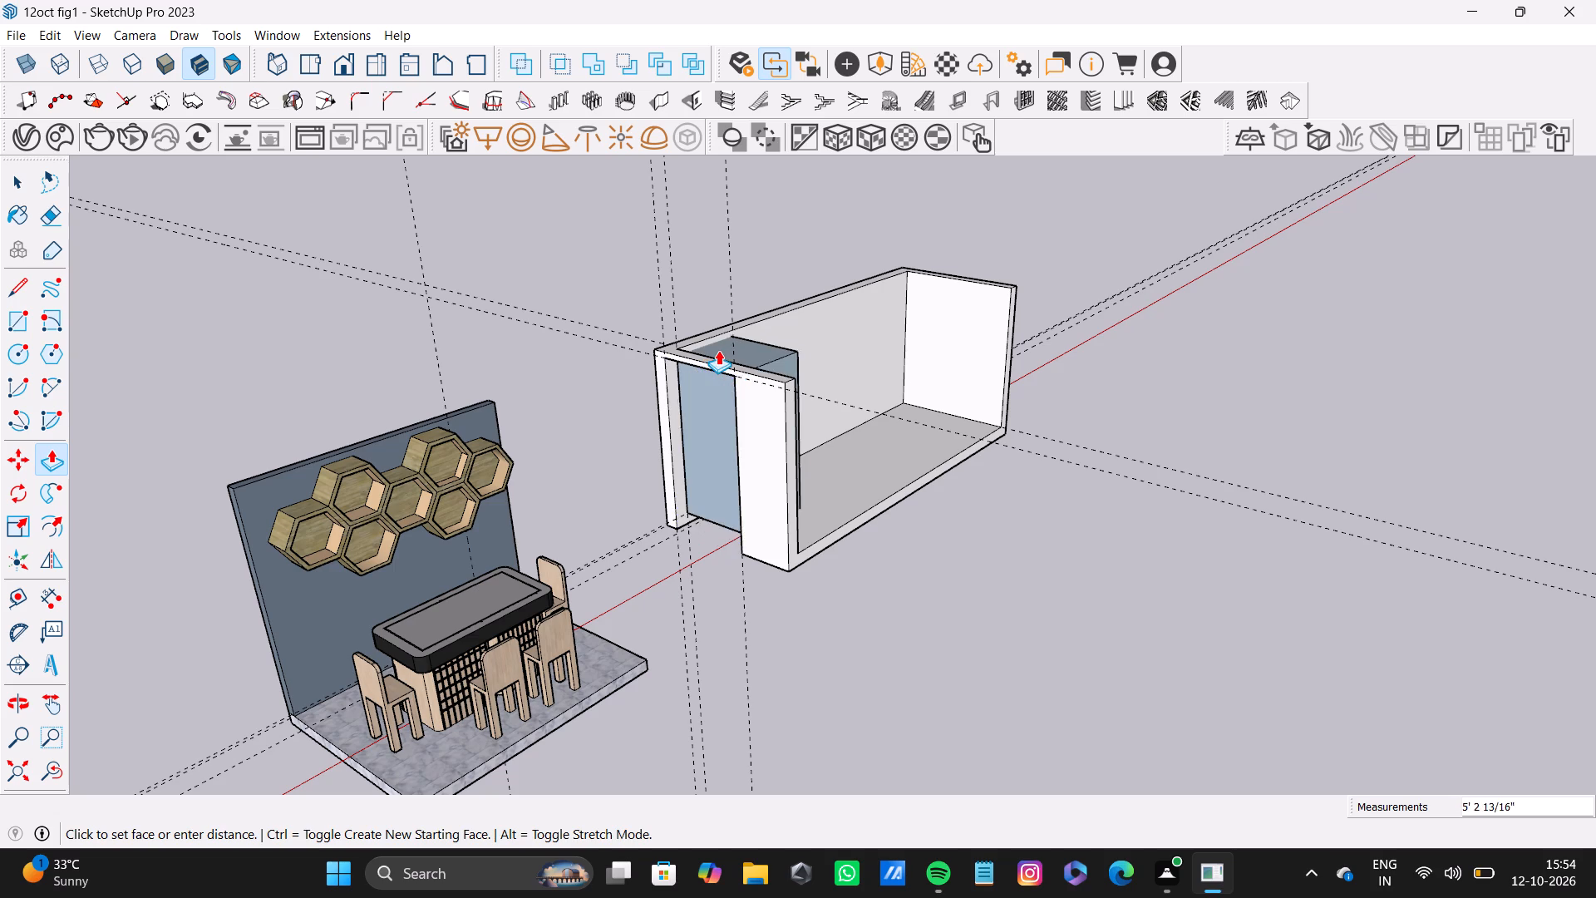
pyautogui.moveTo(718, 350); pyautogui.dragTo(727, 358)
pyautogui.scroll(5, 697, 367)
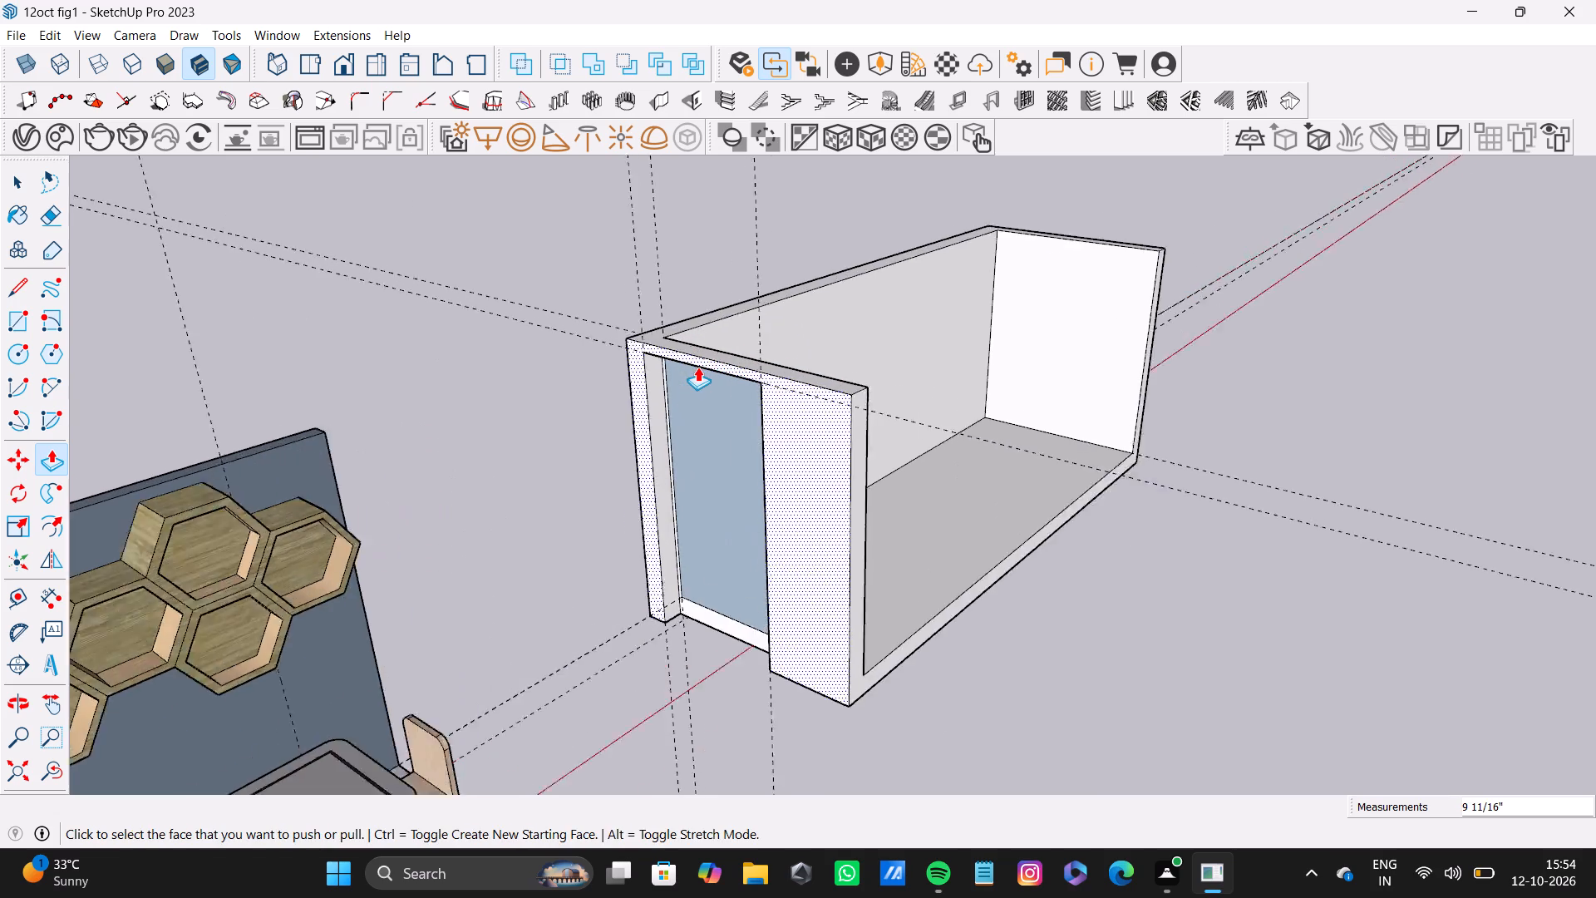
# Delete the face at the back of the doorway recess to open it into the room.
pyautogui.scroll(4, 697, 367)
pyautogui.moveTo(748, 410); pyautogui.dragTo(610, 408, button='middle')
pyautogui.press('space')
pyautogui.moveTo(694, 552); pyautogui.dragTo(771, 555, button='middle')
pyautogui.press('space')
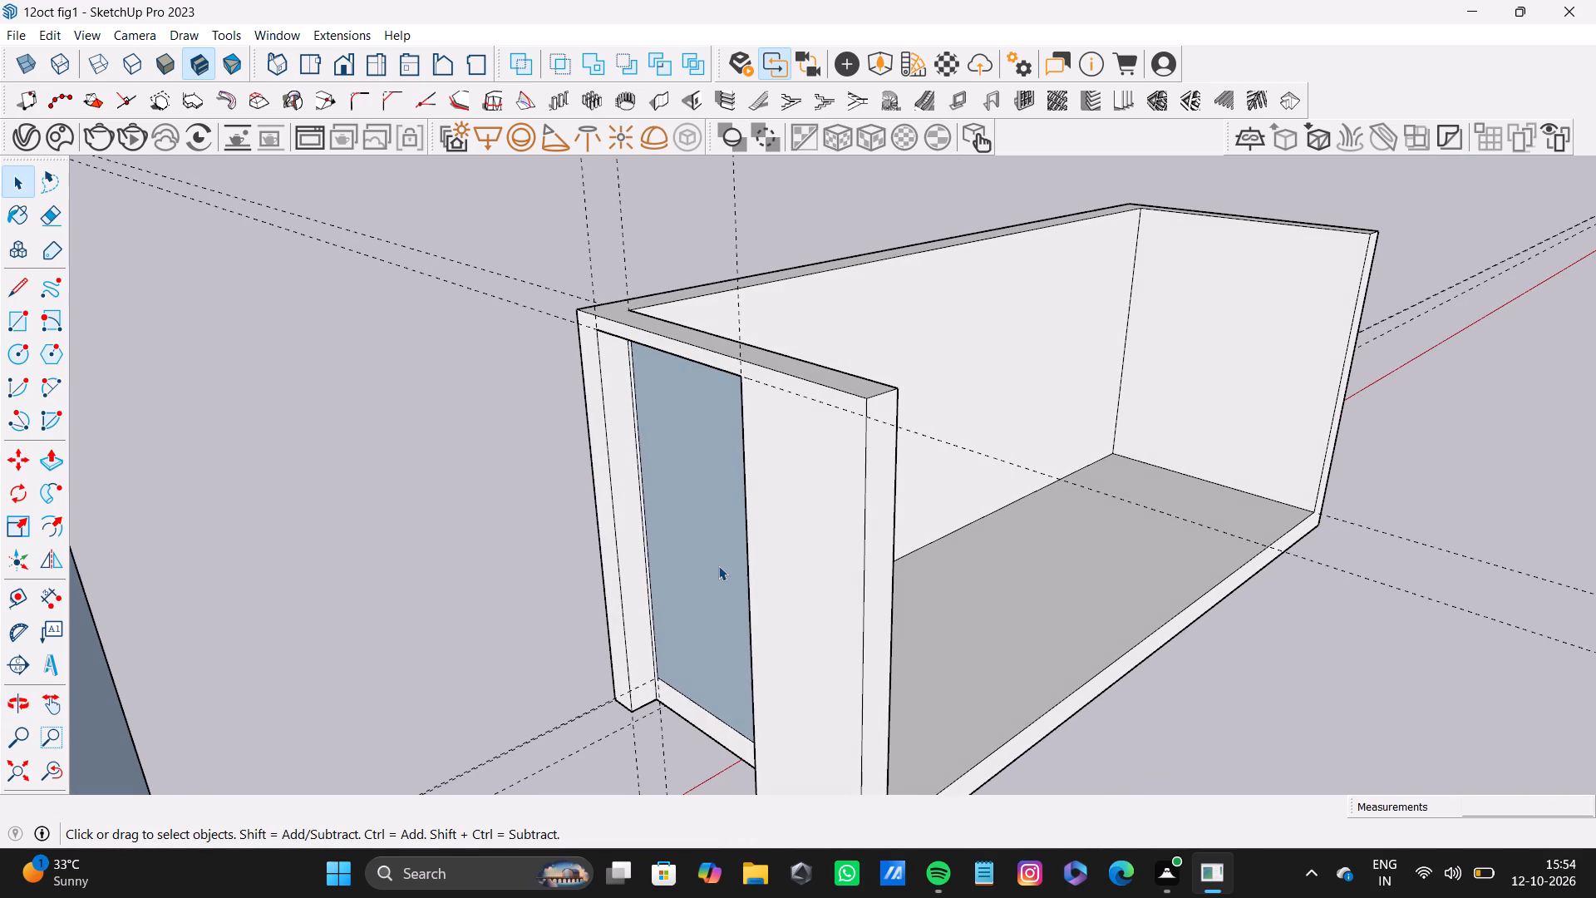
pyautogui.click(718, 565)
pyautogui.press('Delete')
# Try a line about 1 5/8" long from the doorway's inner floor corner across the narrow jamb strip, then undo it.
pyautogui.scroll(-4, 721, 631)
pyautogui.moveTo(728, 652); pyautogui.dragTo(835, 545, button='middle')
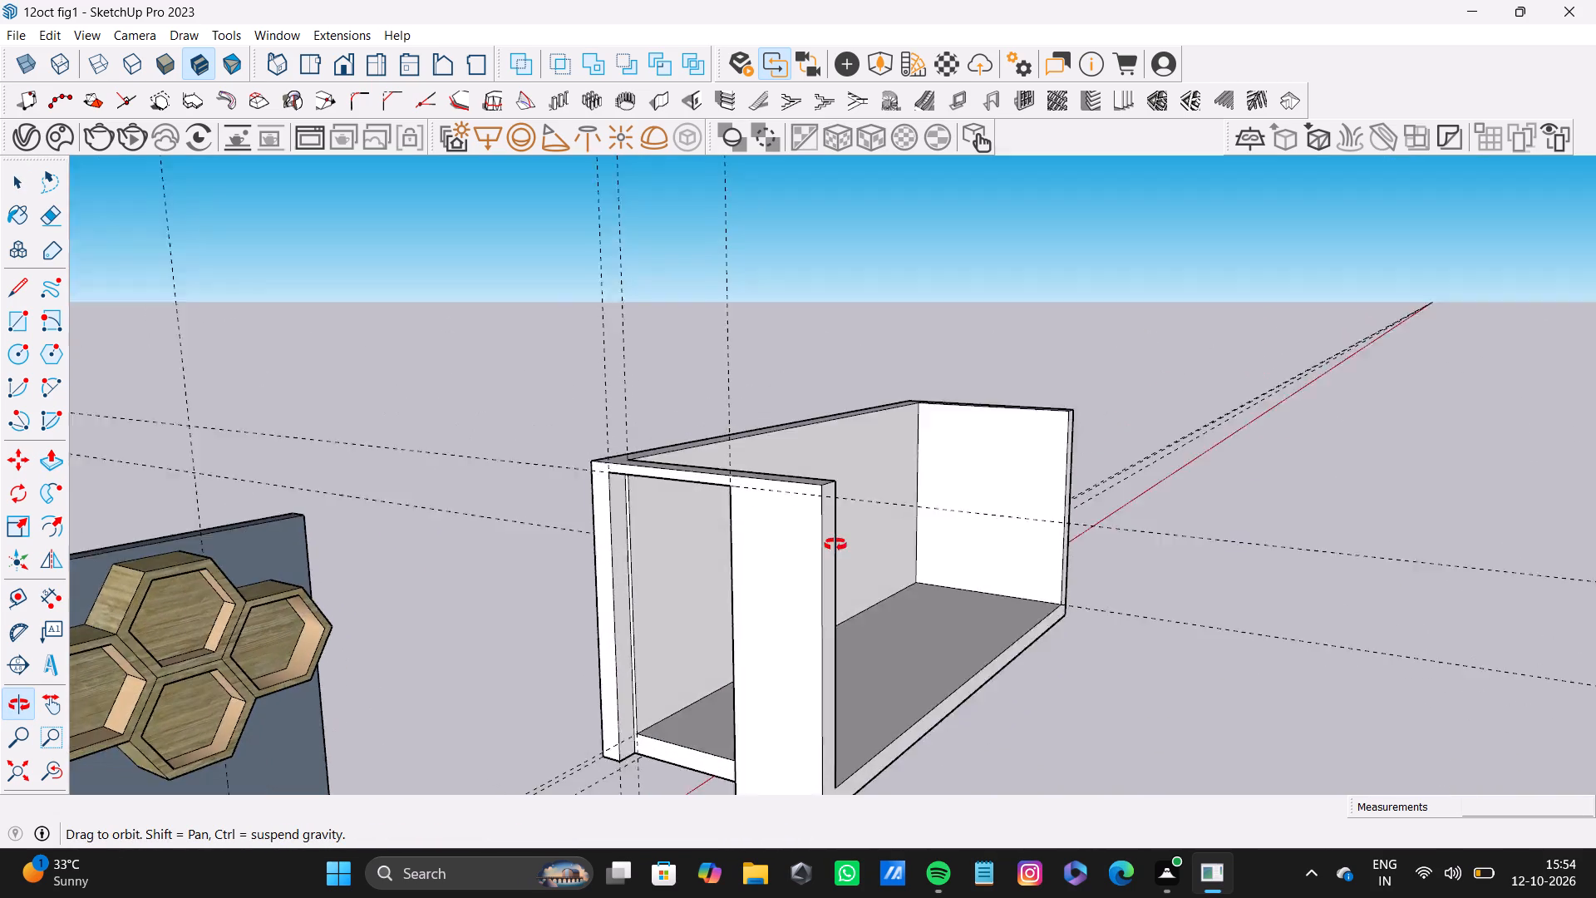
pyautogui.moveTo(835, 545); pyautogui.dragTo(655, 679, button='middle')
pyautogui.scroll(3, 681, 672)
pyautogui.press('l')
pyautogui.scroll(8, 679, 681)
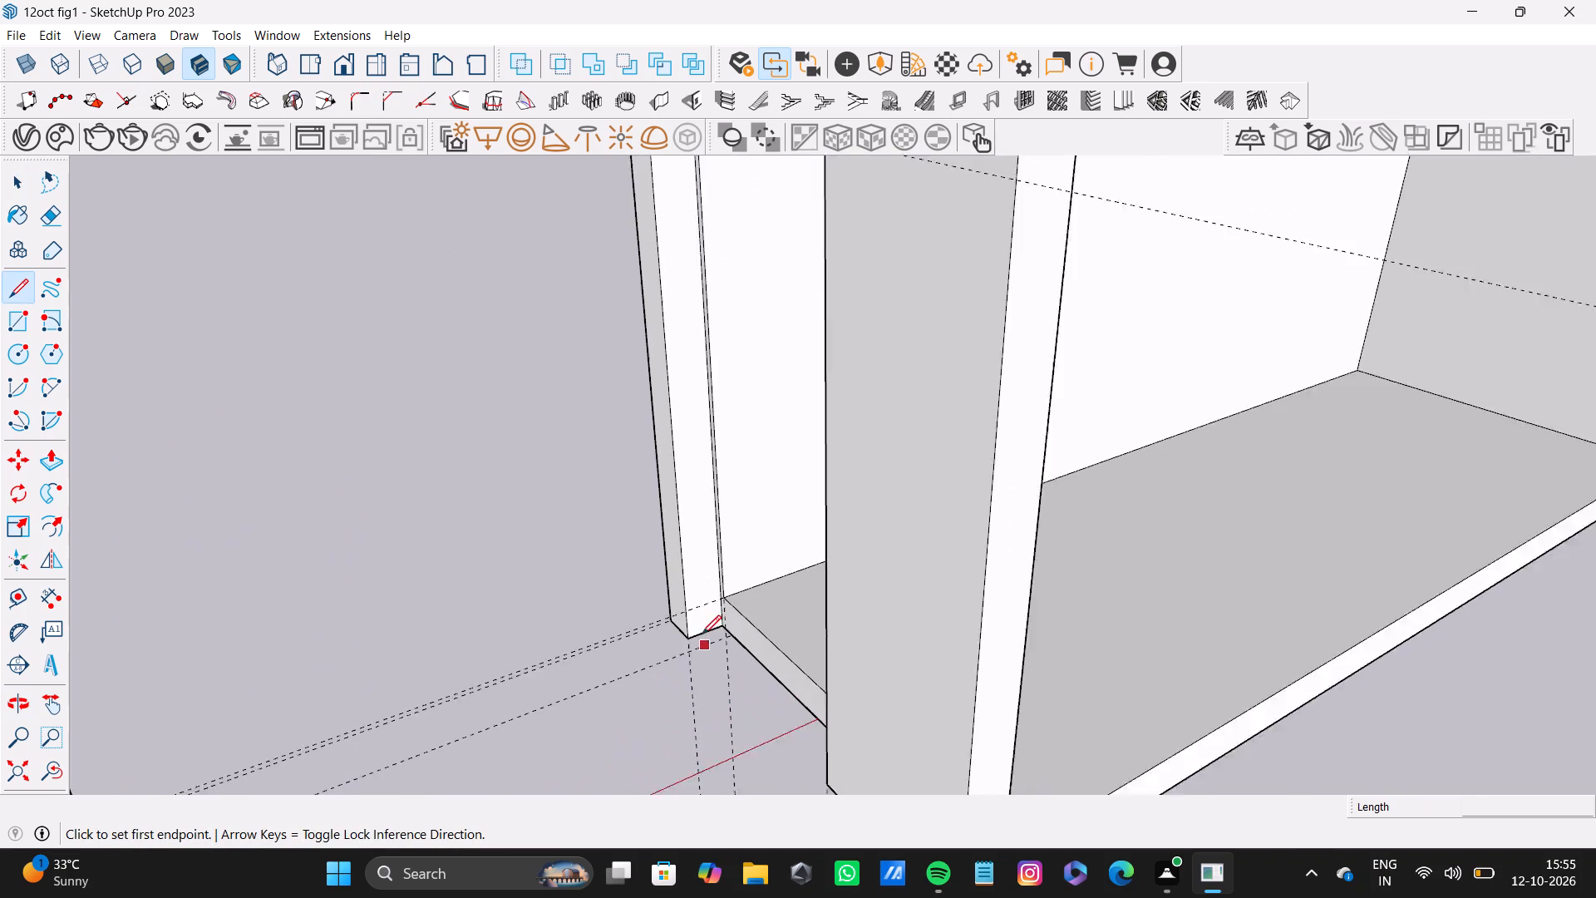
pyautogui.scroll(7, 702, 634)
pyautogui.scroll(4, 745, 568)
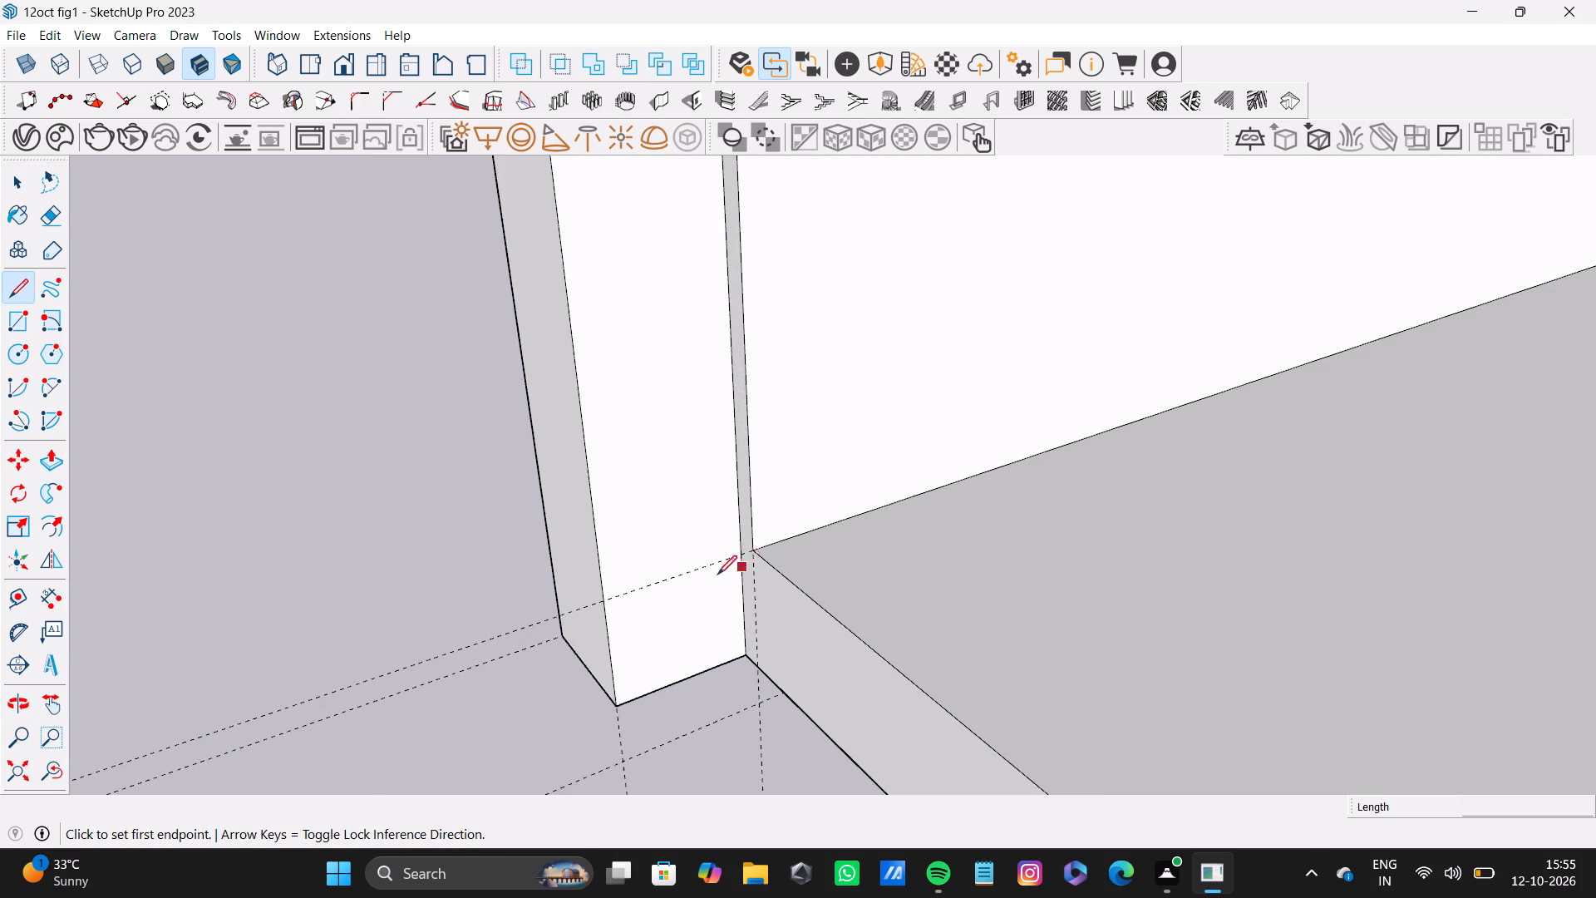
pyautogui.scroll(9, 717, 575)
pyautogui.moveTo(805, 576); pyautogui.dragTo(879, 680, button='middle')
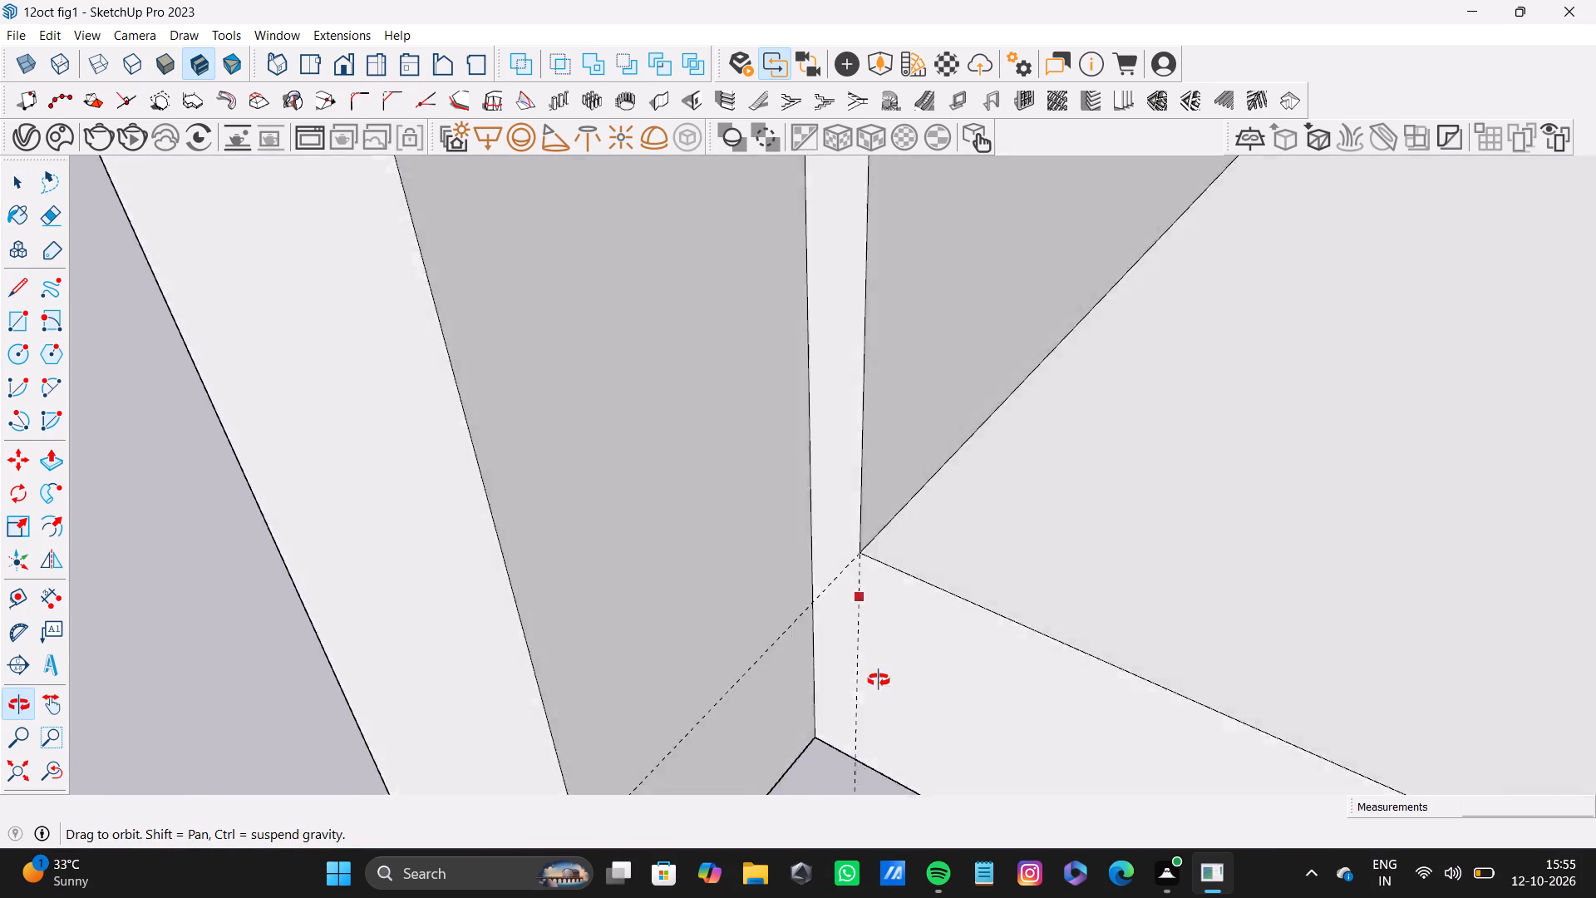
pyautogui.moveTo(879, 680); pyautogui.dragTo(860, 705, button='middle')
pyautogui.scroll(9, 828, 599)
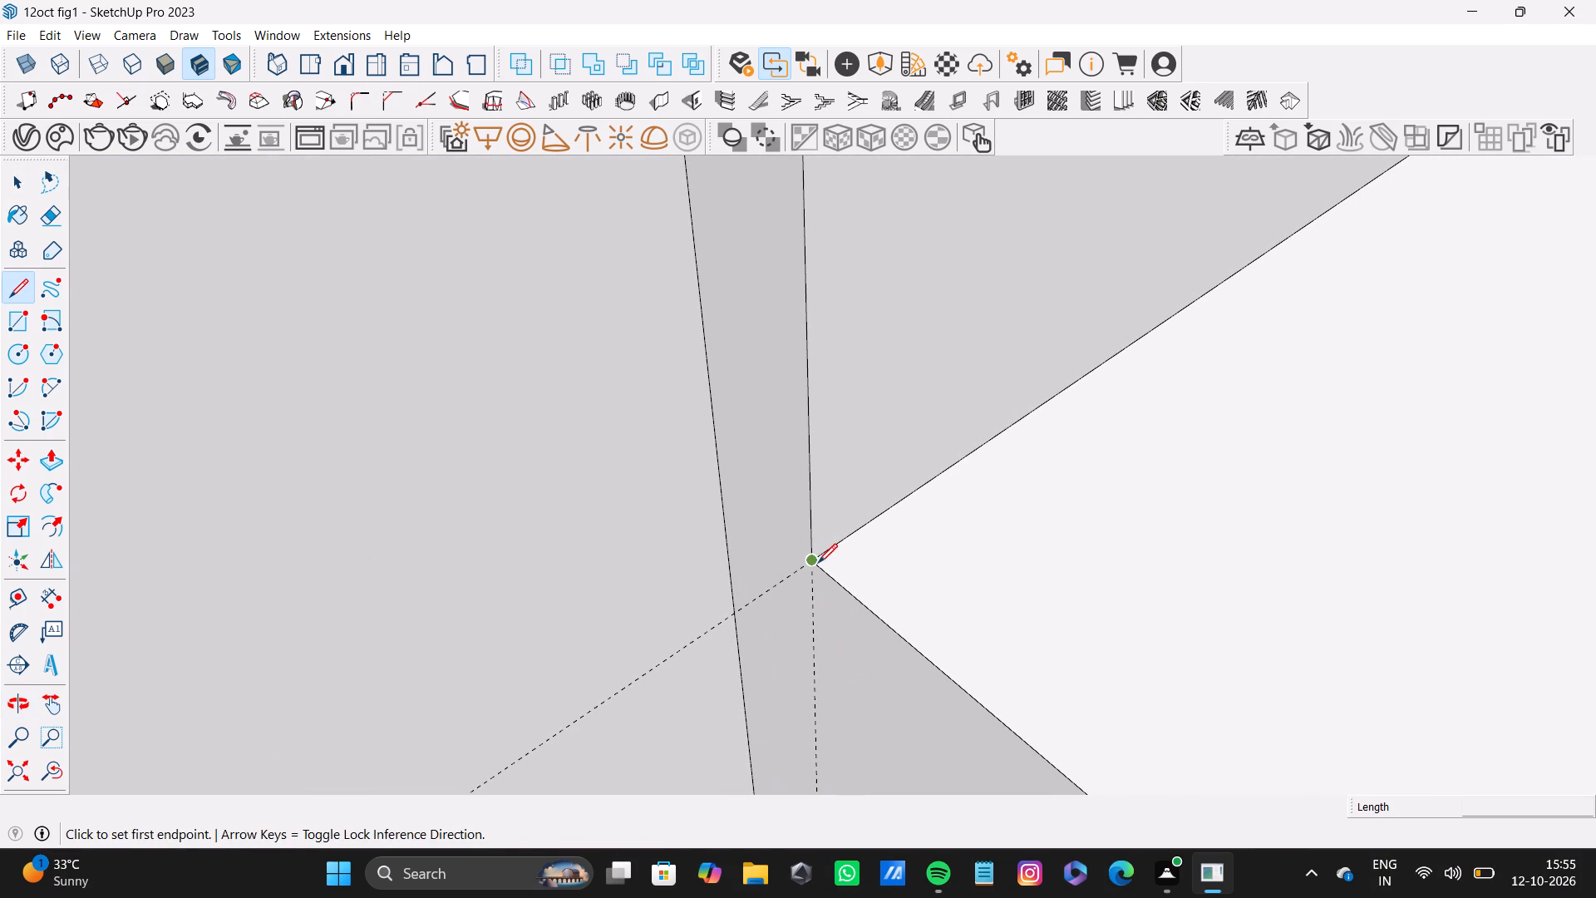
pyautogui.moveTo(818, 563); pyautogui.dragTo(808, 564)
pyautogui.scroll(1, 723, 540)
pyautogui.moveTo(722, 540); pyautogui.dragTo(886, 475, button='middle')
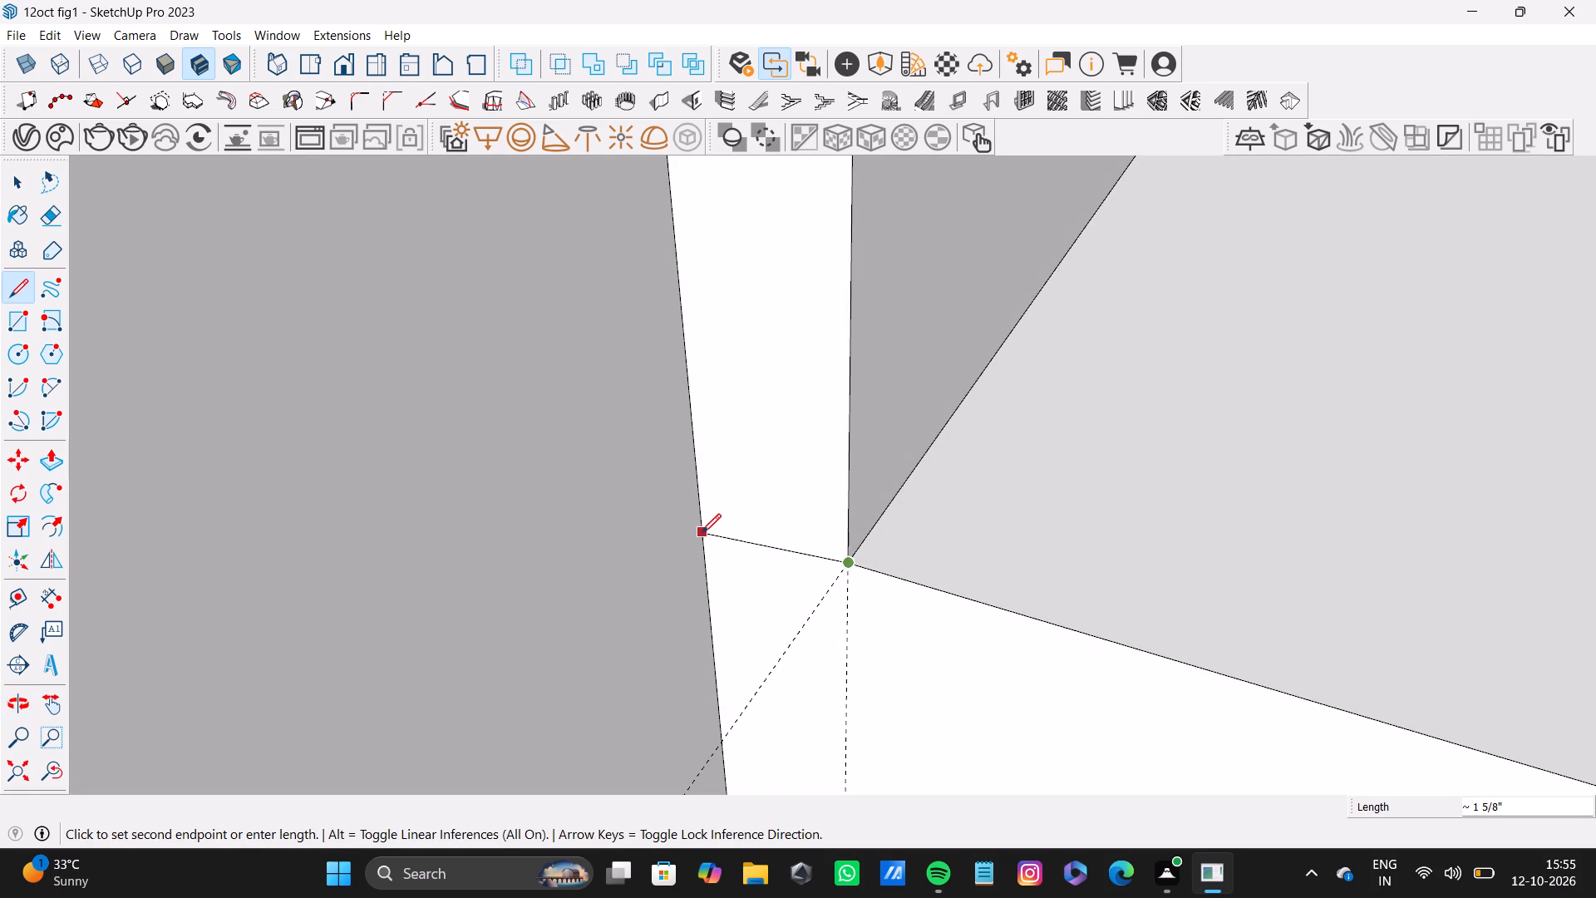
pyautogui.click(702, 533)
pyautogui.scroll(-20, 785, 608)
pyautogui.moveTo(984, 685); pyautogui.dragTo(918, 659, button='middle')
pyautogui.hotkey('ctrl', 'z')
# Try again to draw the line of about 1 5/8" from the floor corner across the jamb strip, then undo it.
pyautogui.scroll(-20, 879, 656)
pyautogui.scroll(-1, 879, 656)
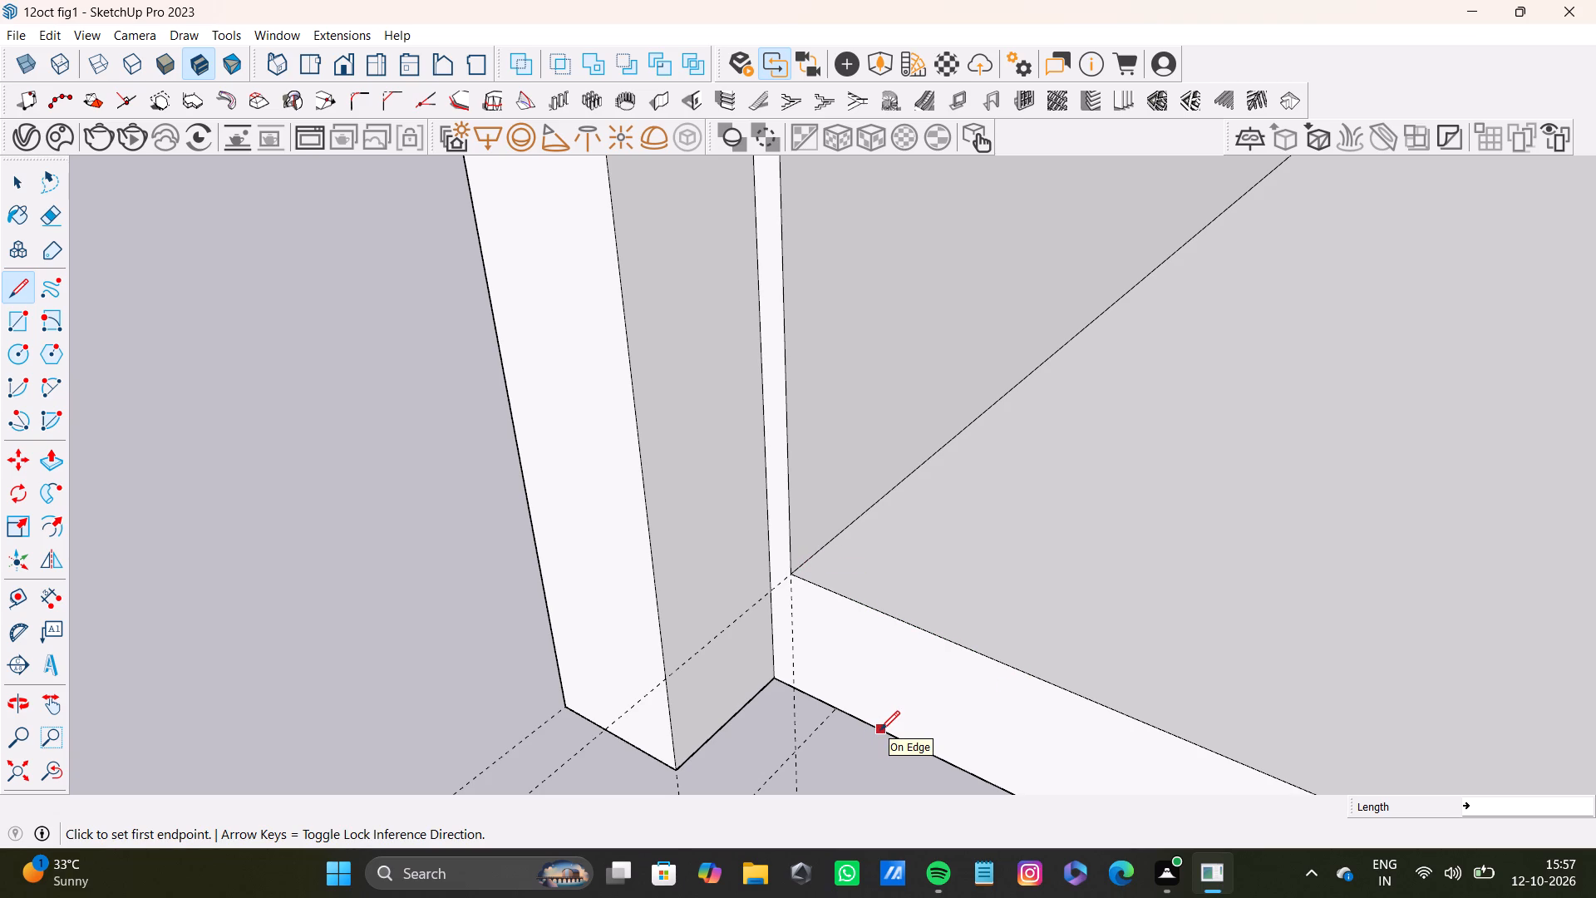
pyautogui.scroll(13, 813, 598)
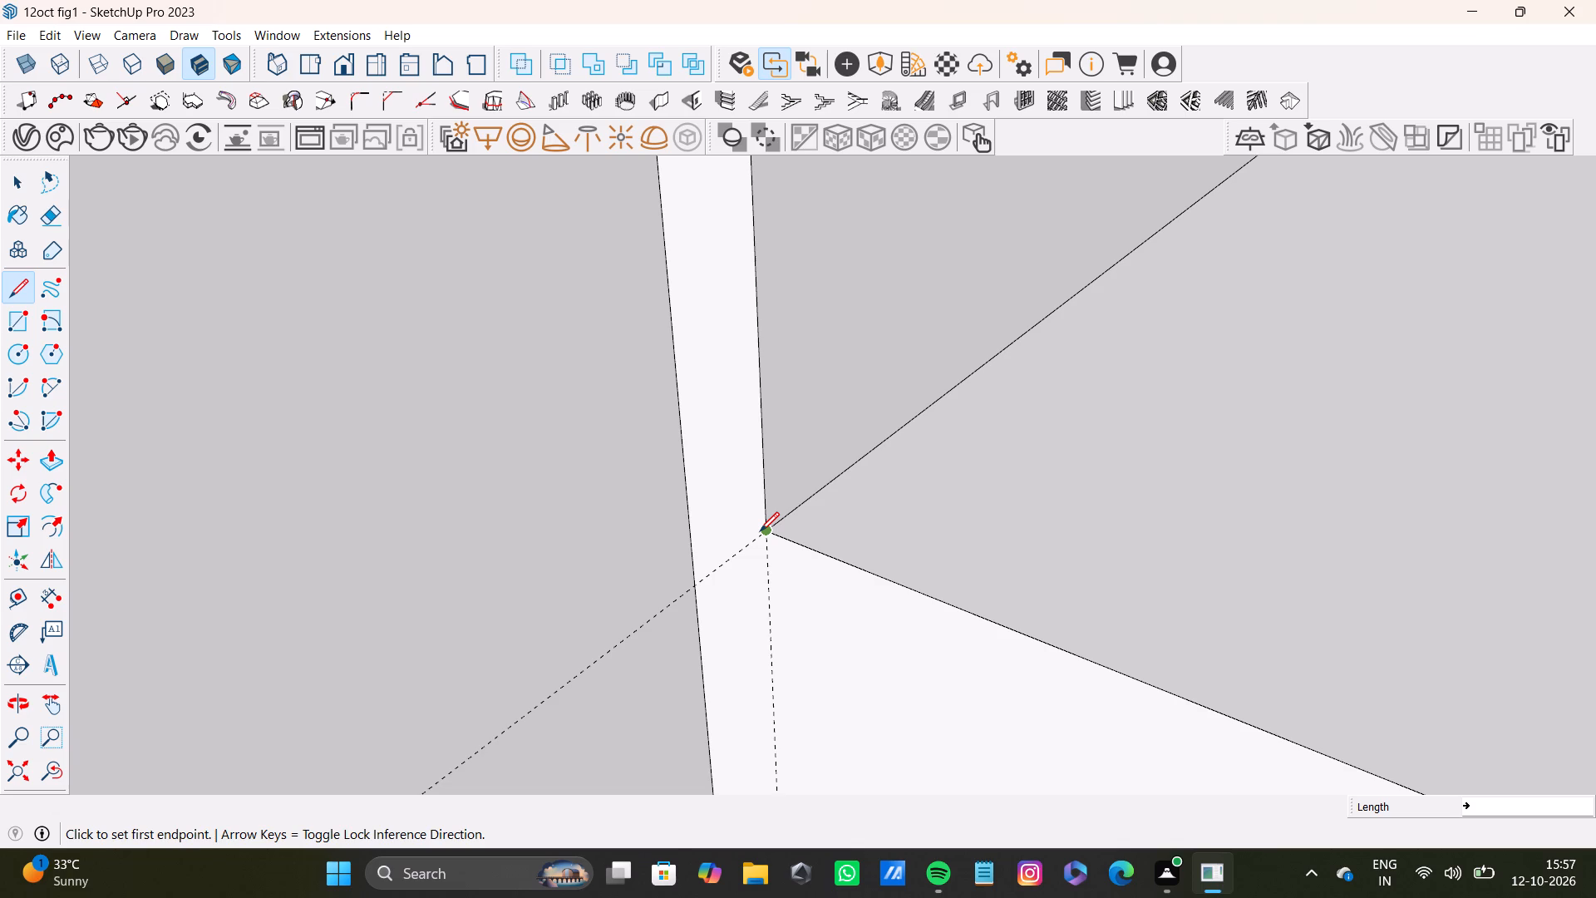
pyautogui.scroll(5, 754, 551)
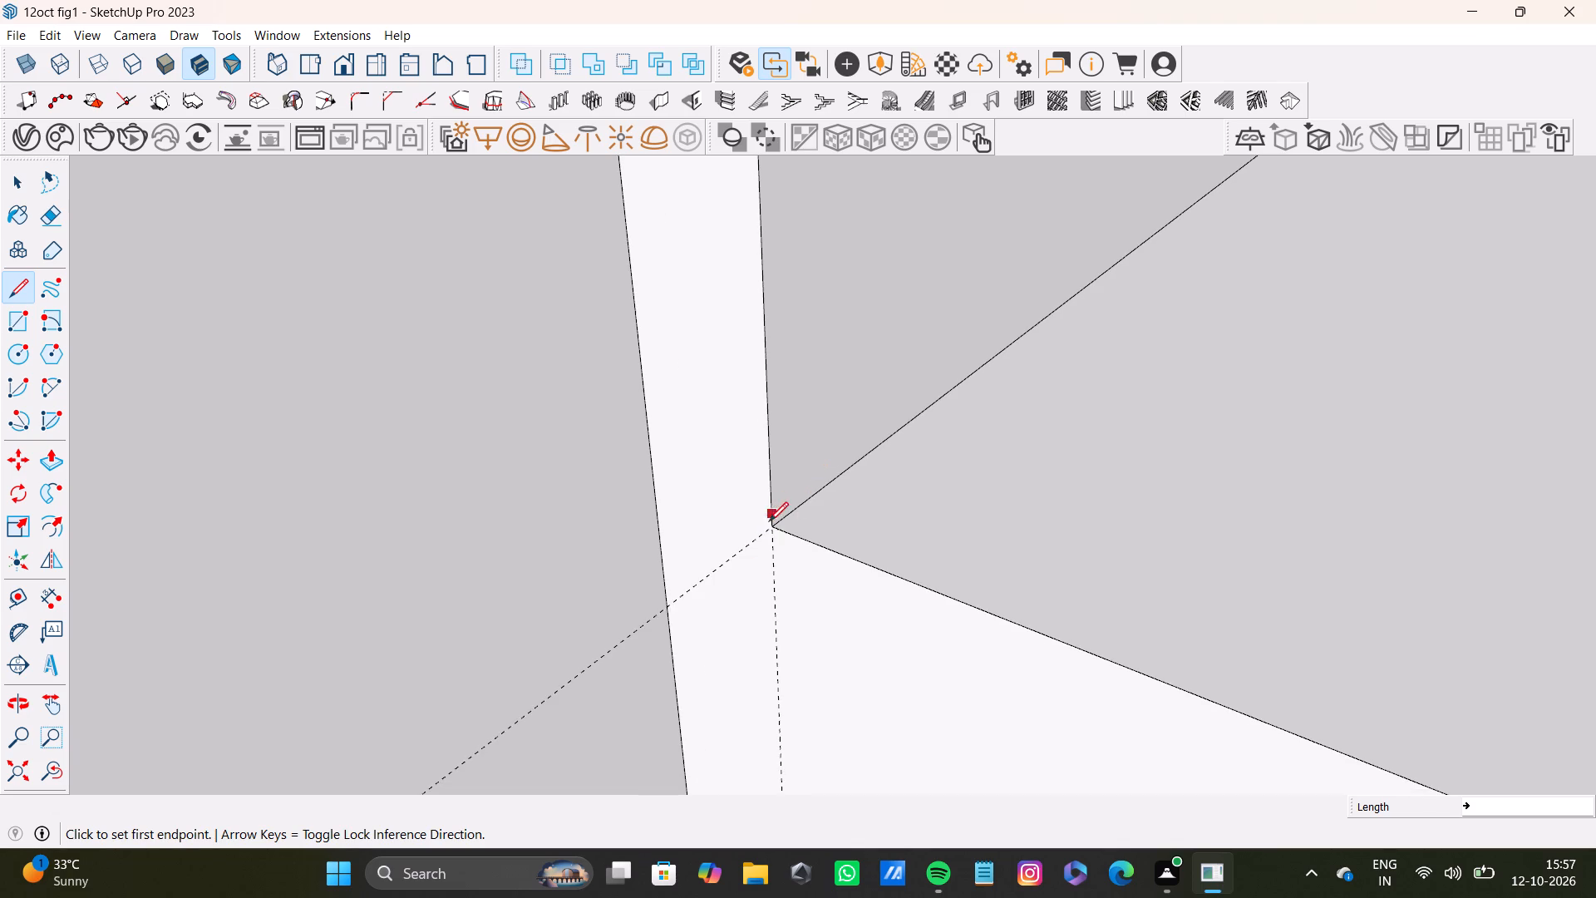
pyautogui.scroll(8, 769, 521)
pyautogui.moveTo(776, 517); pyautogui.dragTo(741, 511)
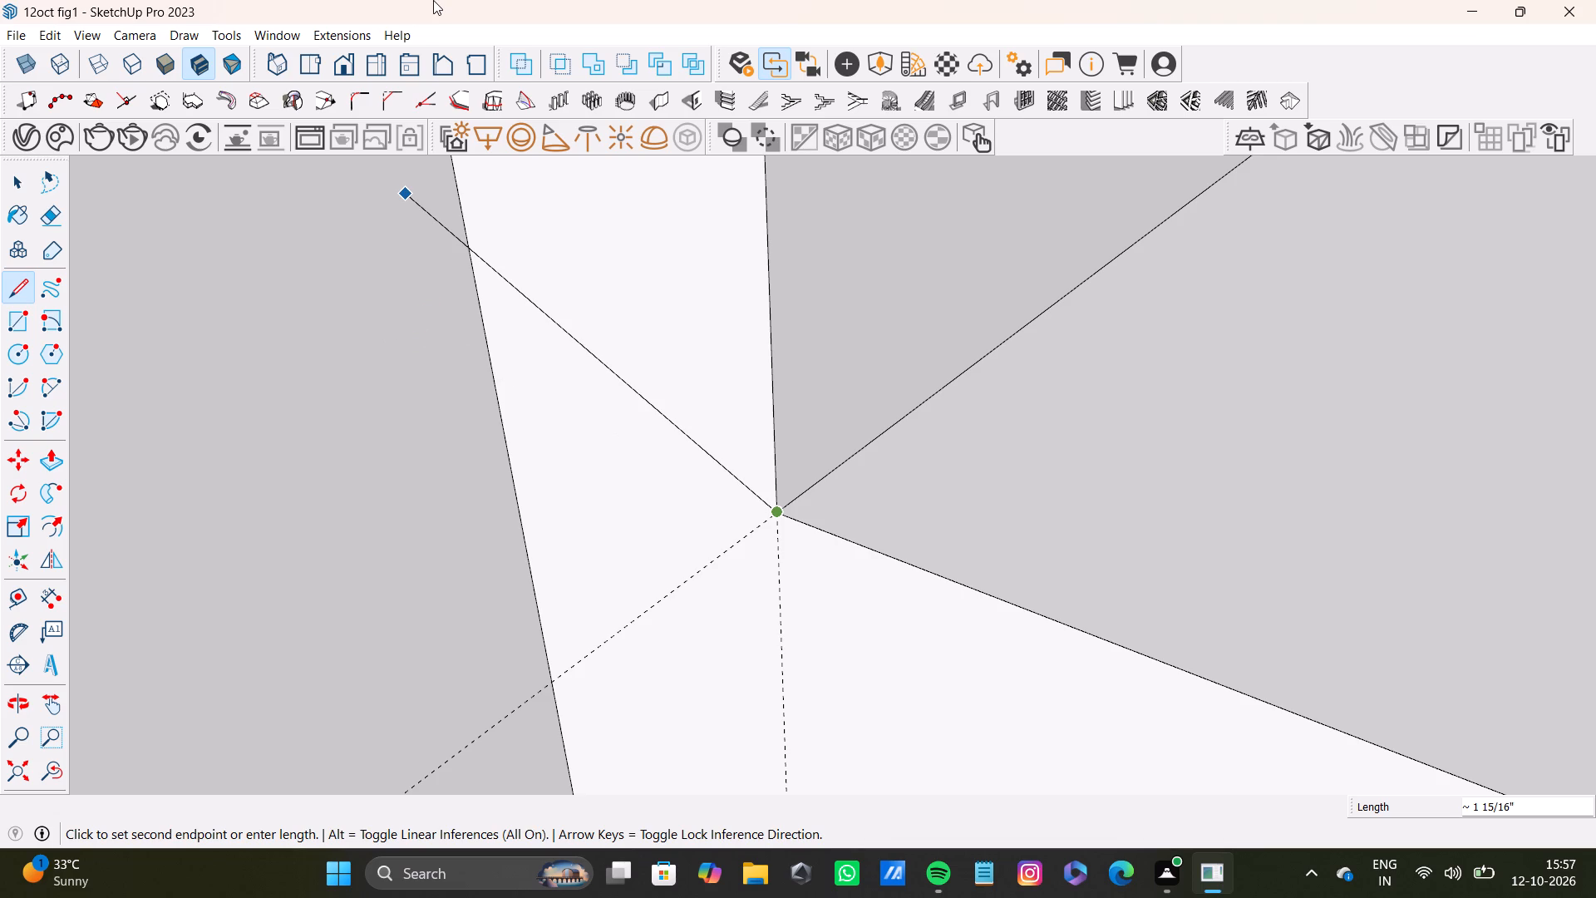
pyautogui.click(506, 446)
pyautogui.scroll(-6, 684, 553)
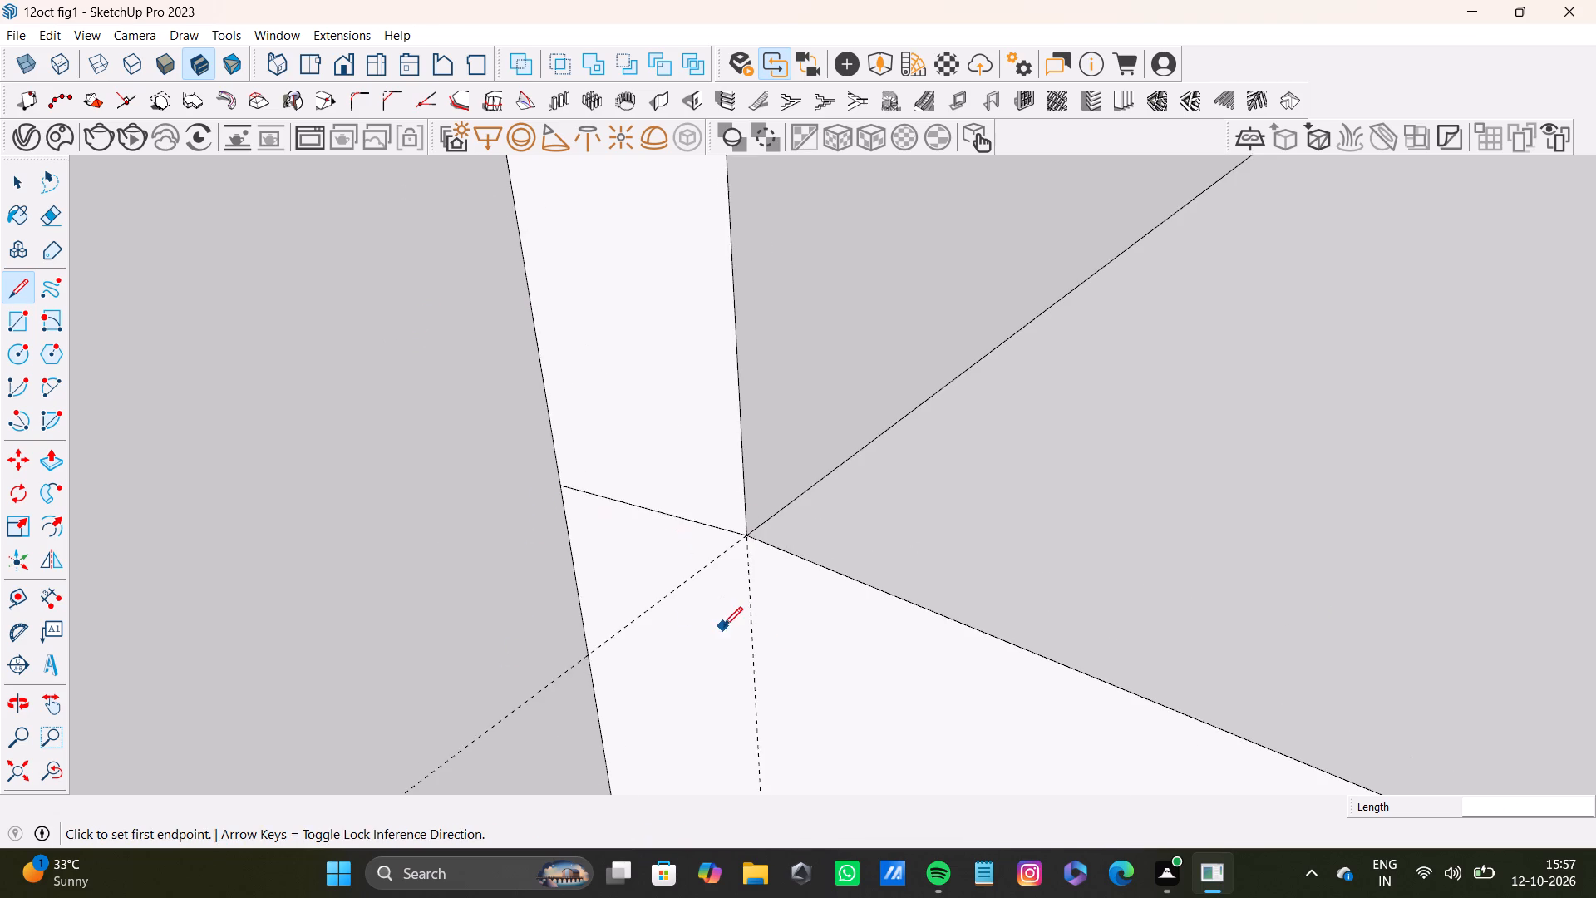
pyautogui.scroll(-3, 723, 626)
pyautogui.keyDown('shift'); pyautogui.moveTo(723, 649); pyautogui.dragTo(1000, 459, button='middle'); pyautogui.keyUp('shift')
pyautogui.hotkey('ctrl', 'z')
# Draw a line from the doorway's inner floor corner across the narrow jamb strip to its far edge, in line with the floor edge.
pyautogui.moveTo(736, 503); pyautogui.dragTo(752, 496, button='middle')
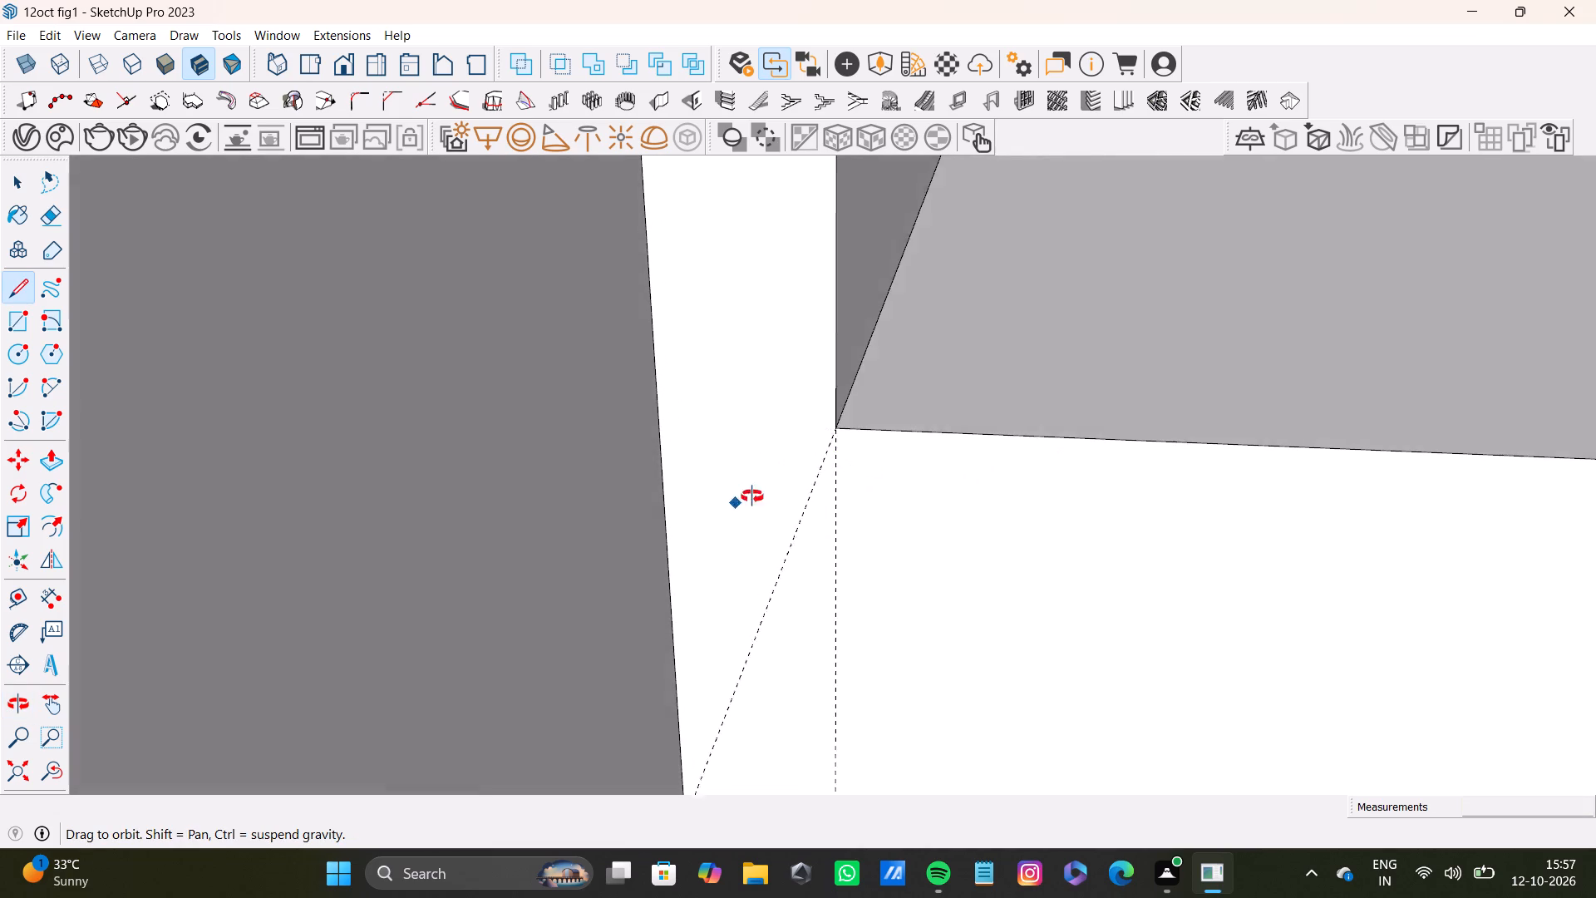
pyautogui.moveTo(752, 496); pyautogui.dragTo(742, 545, button='middle')
pyautogui.moveTo(690, 569); pyautogui.dragTo(754, 537, button='middle')
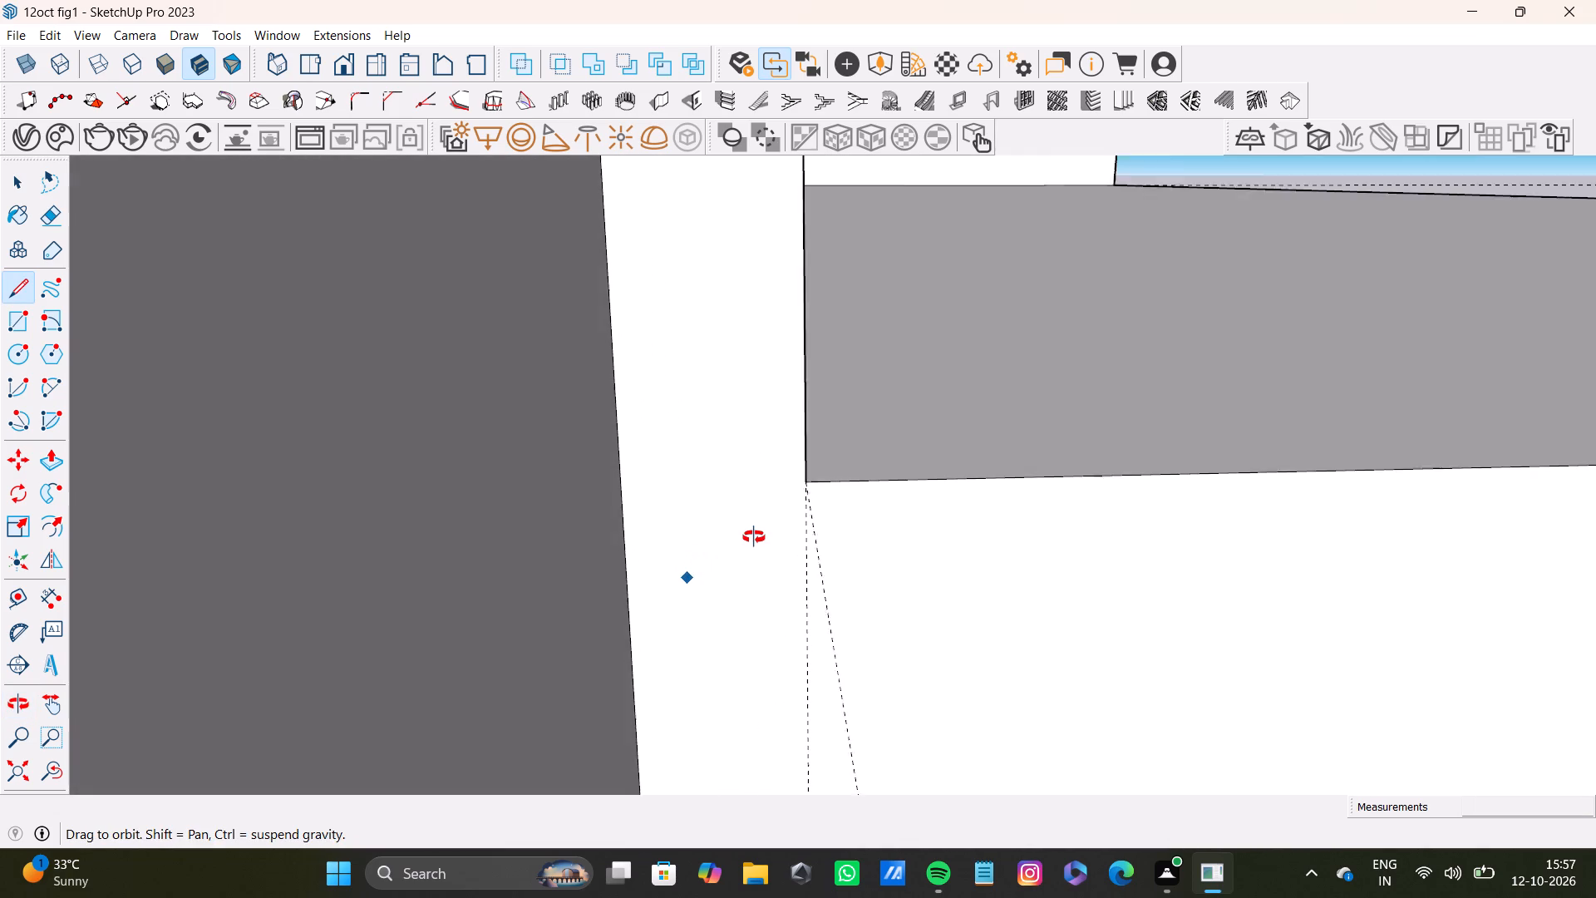
pyautogui.moveTo(754, 537); pyautogui.dragTo(736, 547, button='middle')
pyautogui.scroll(3, 826, 443)
pyautogui.moveTo(793, 498); pyautogui.dragTo(781, 499)
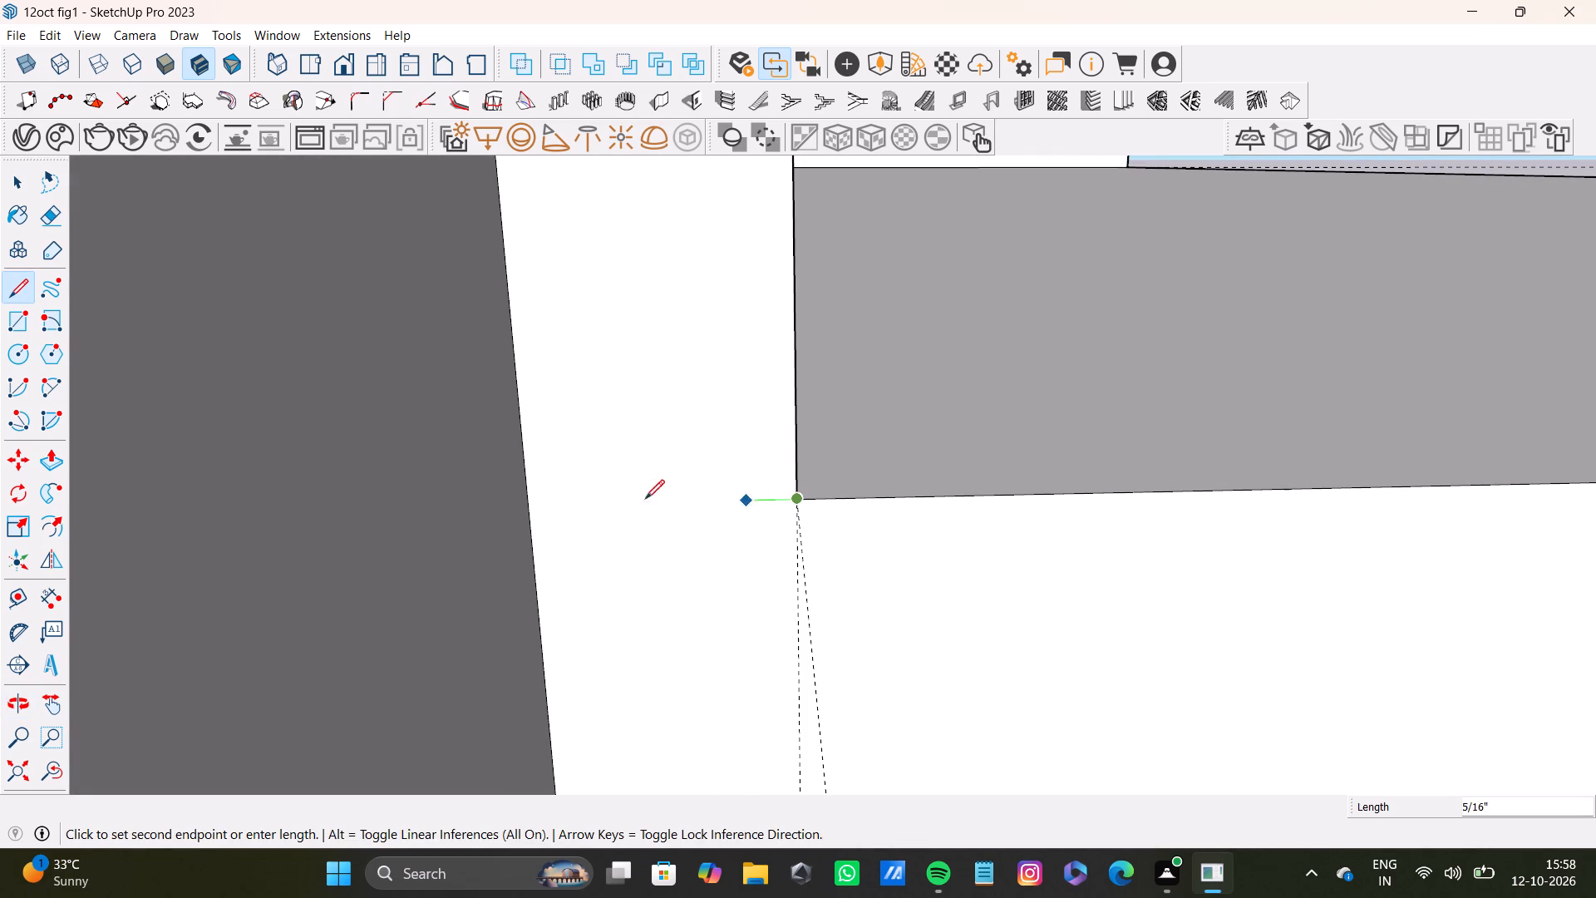
pyautogui.click(530, 504)
pyautogui.scroll(-11, 787, 518)
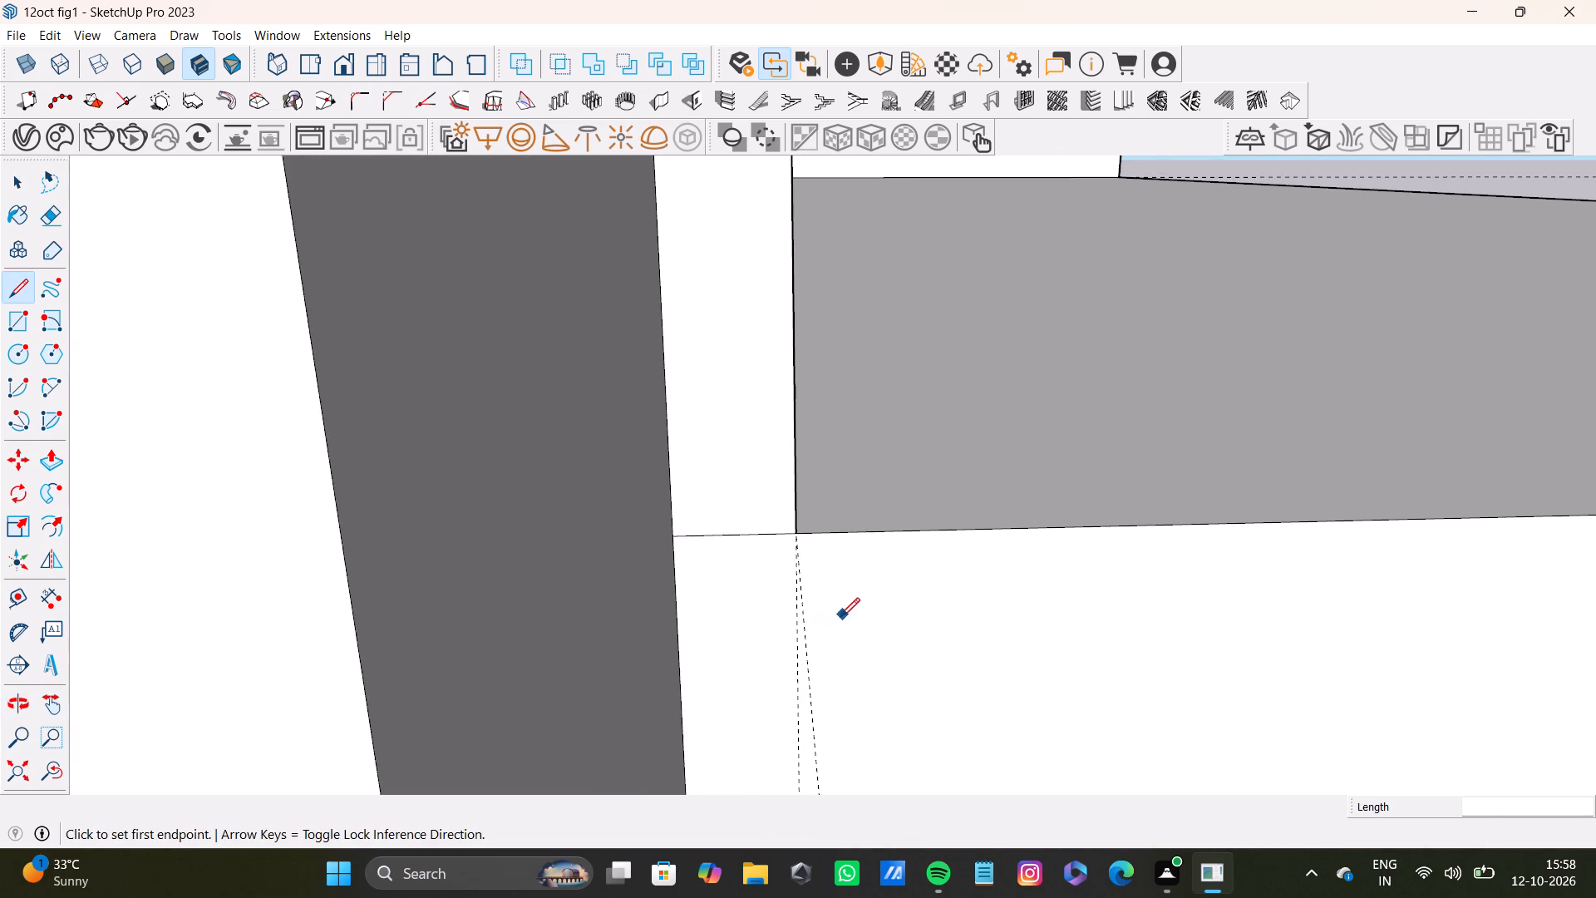
# Draw a line about 9 11/16" long across the doorway's deep jamb face, from the inner strip line to the outer edge.
pyautogui.scroll(-2, 840, 617)
pyautogui.click(60, 770)
pyautogui.moveTo(824, 602); pyautogui.dragTo(448, 652, button='middle')
pyautogui.scroll(-9, 480, 633)
pyautogui.keyDown('shift'); pyautogui.moveTo(518, 646); pyautogui.dragTo(521, 566, button='middle'); pyautogui.keyUp('shift')
pyautogui.scroll(-19, 510, 571)
pyautogui.moveTo(559, 631); pyautogui.dragTo(795, 589, button='middle')
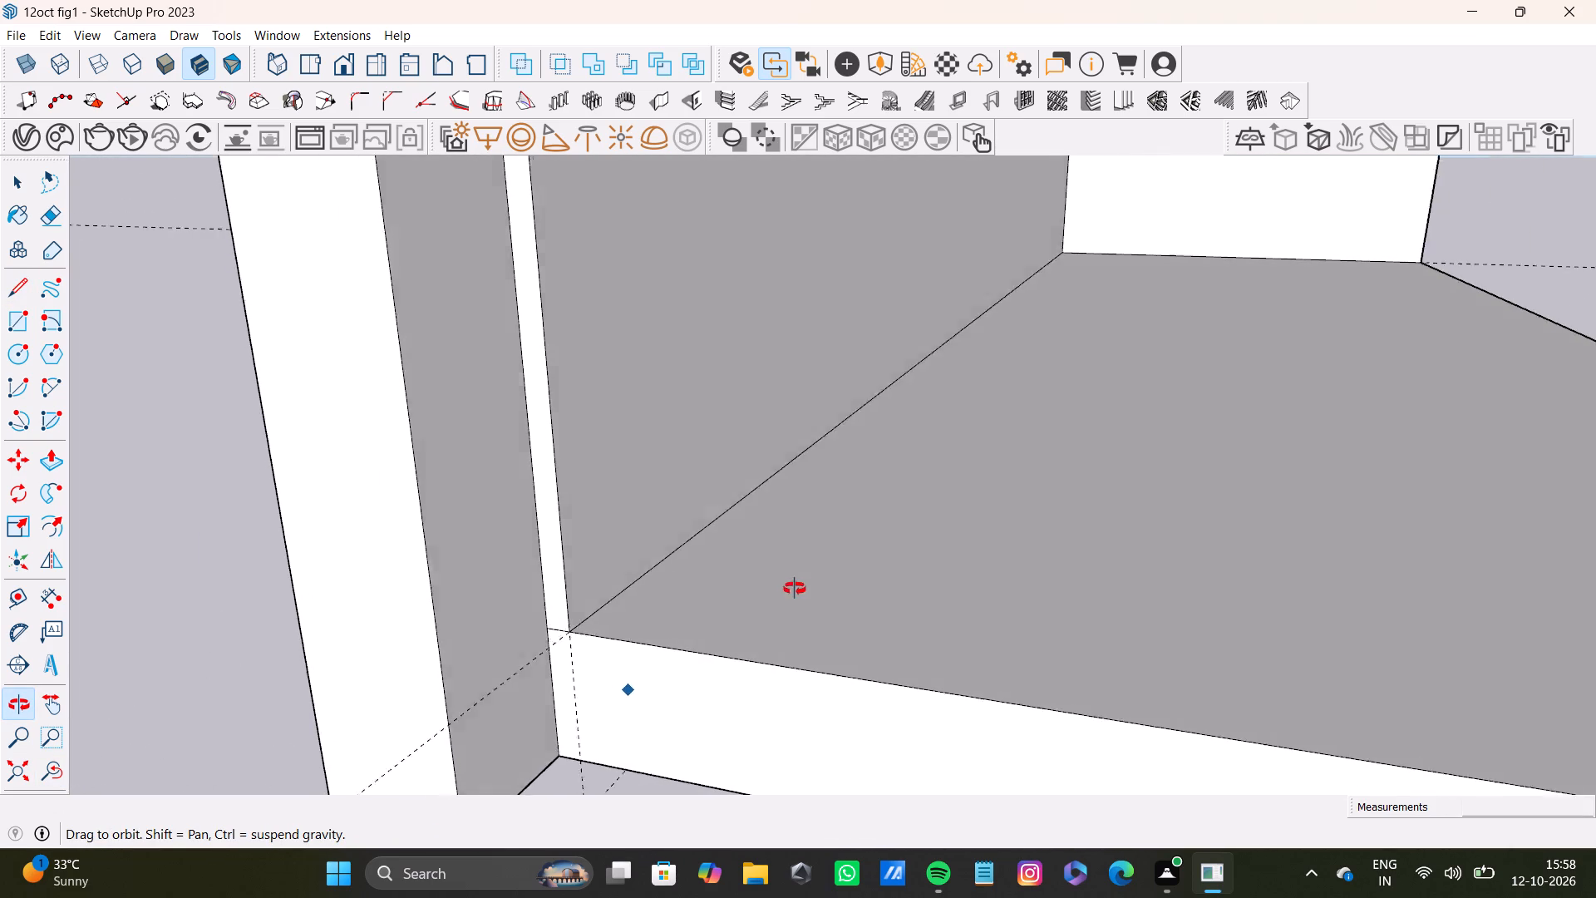
pyautogui.moveTo(795, 589); pyautogui.dragTo(775, 515, button='middle')
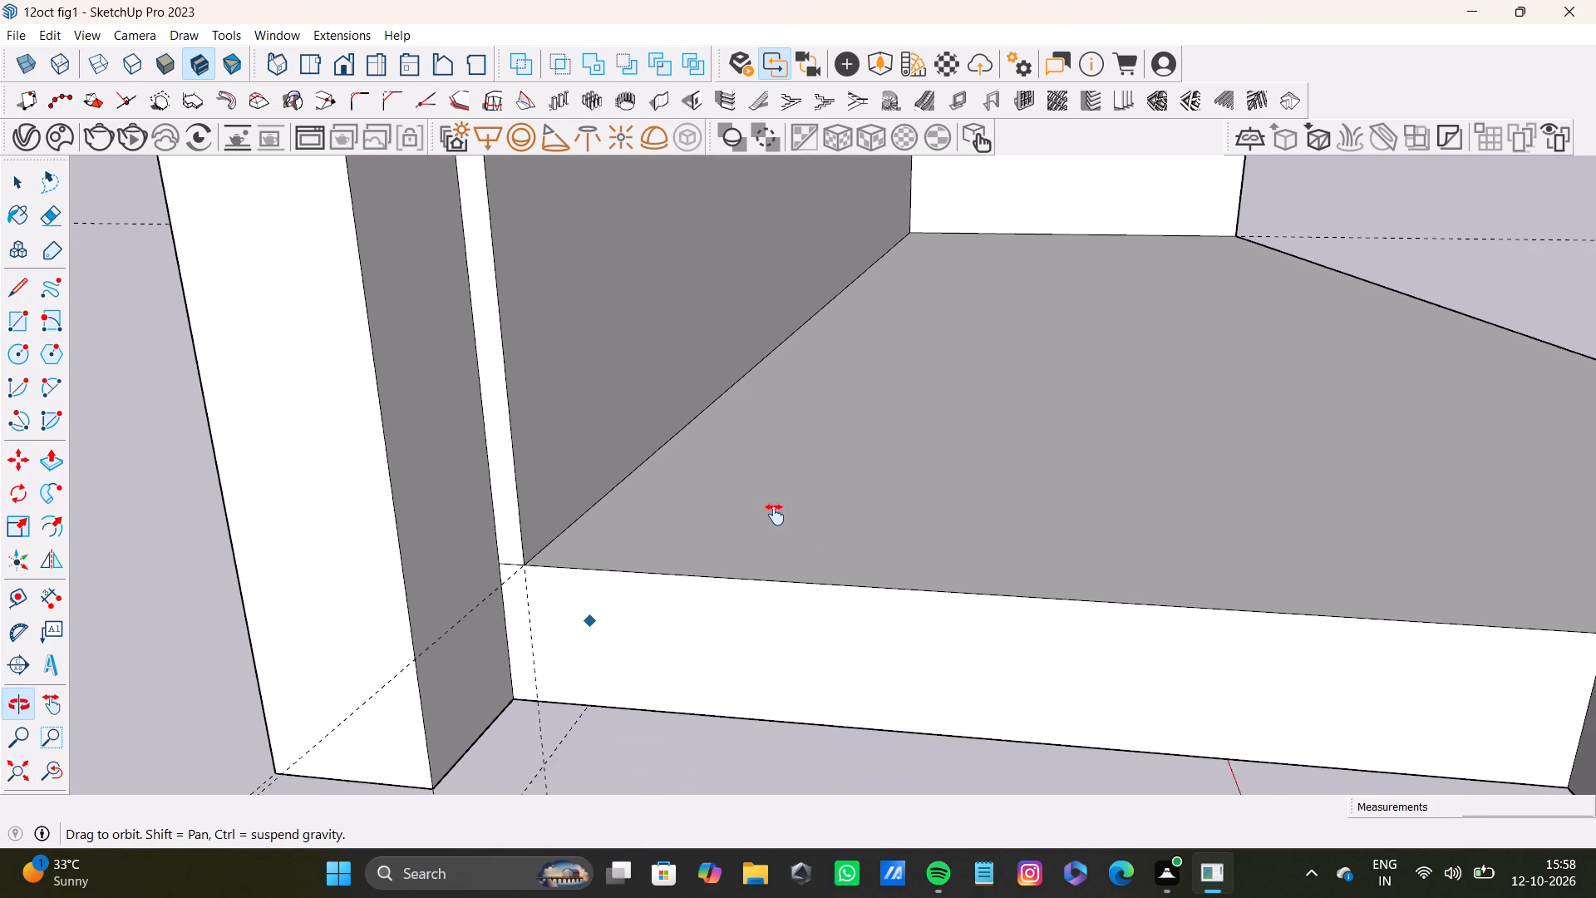
pyautogui.moveTo(775, 515); pyautogui.dragTo(612, 621, button='middle')
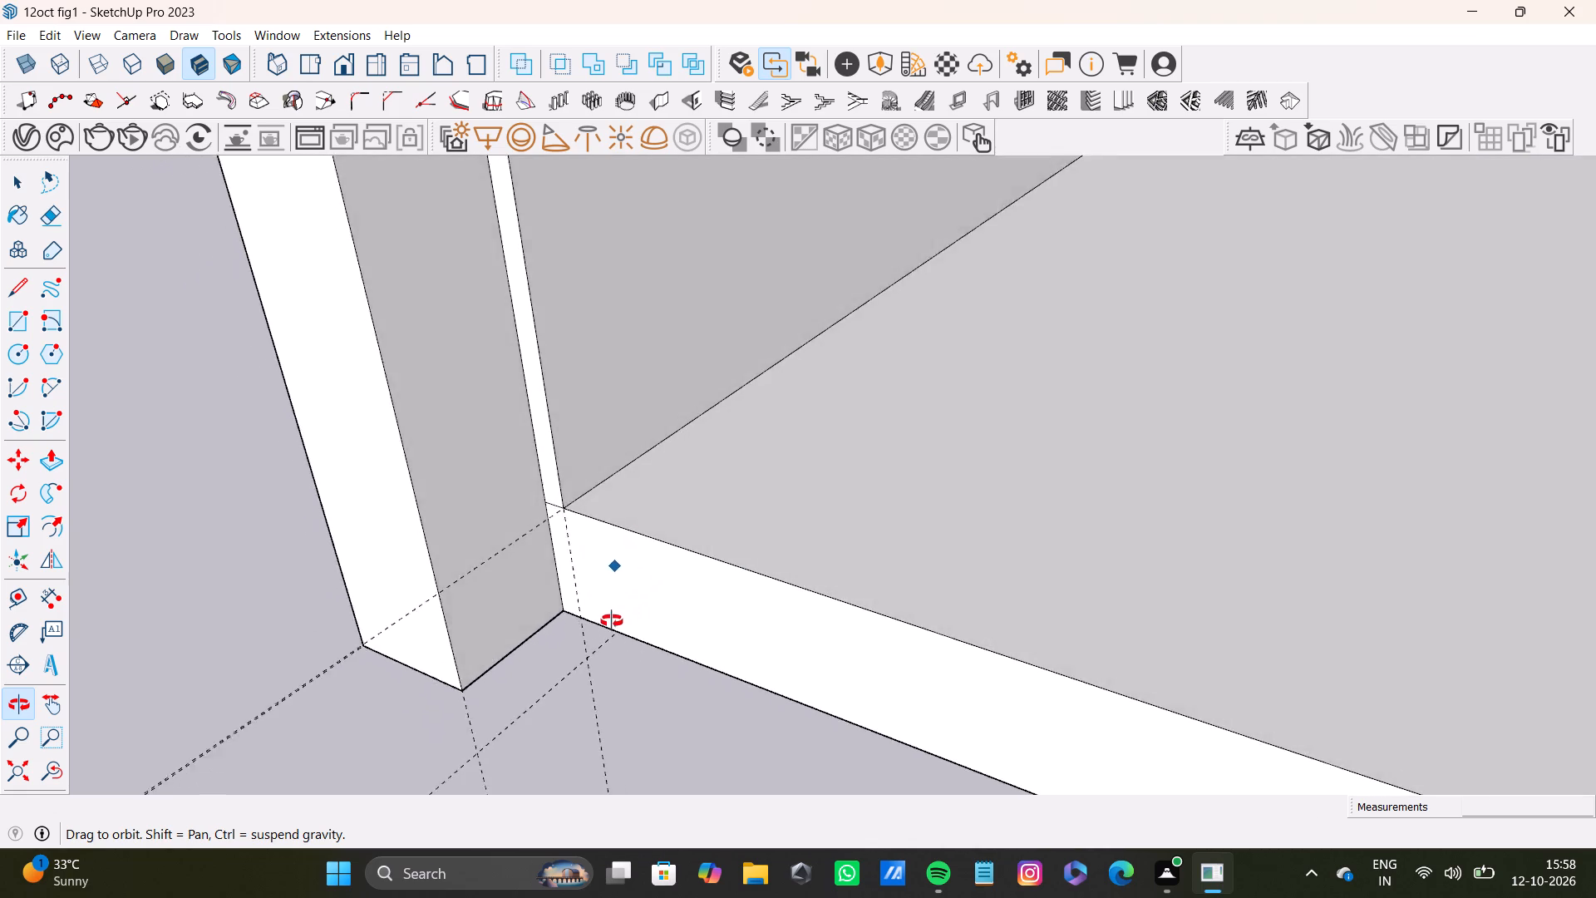
pyautogui.moveTo(612, 621); pyautogui.dragTo(507, 645, button='middle')
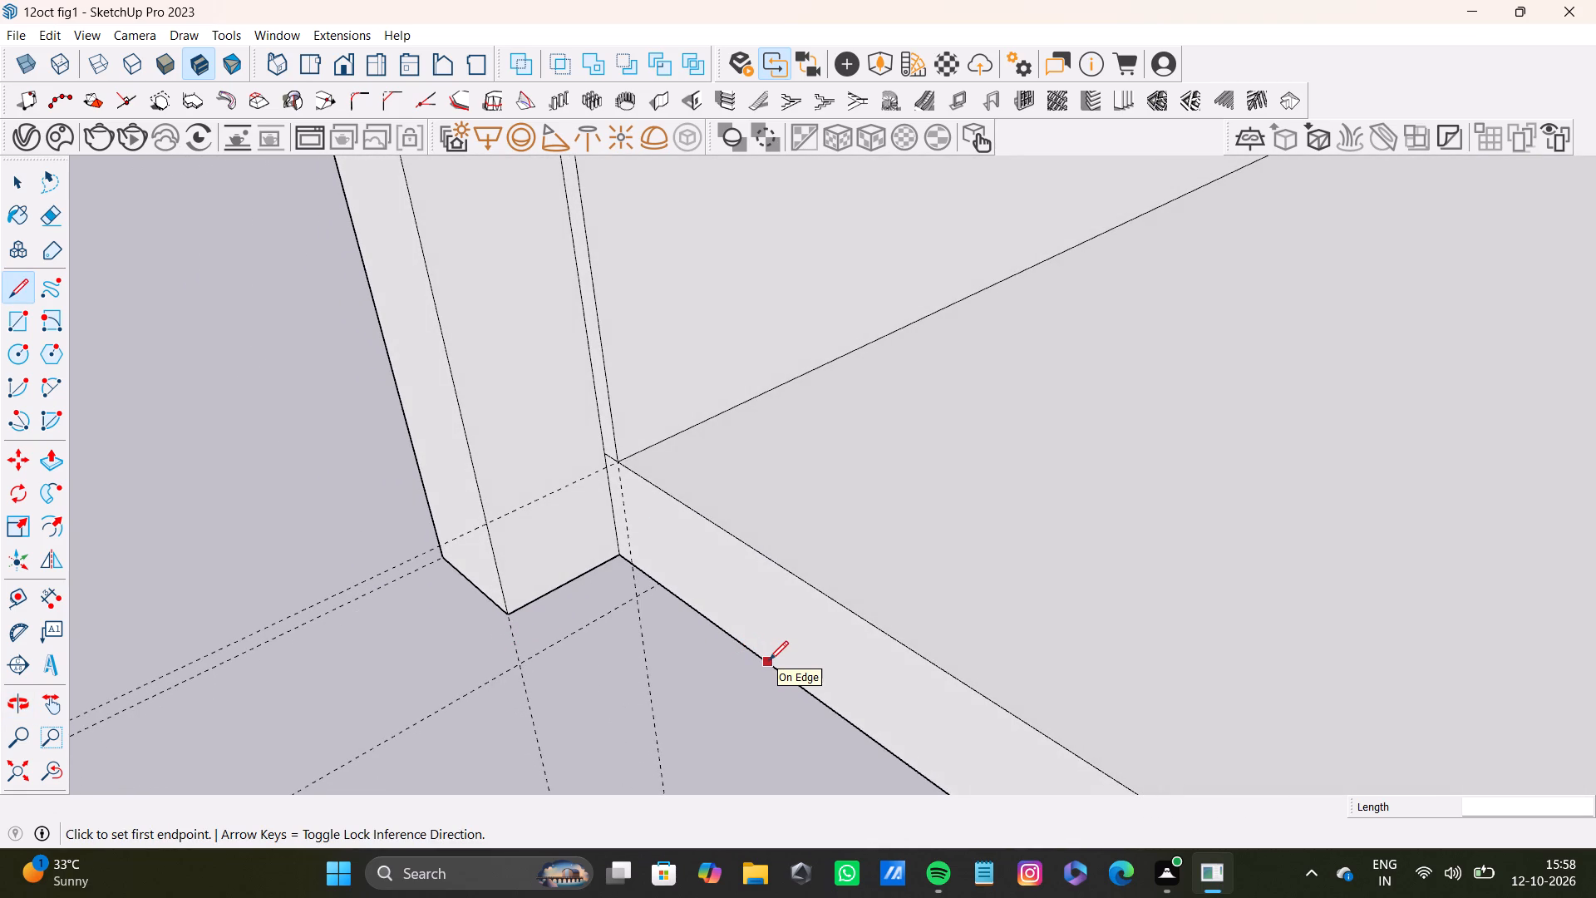
pyautogui.scroll(-8, 815, 607)
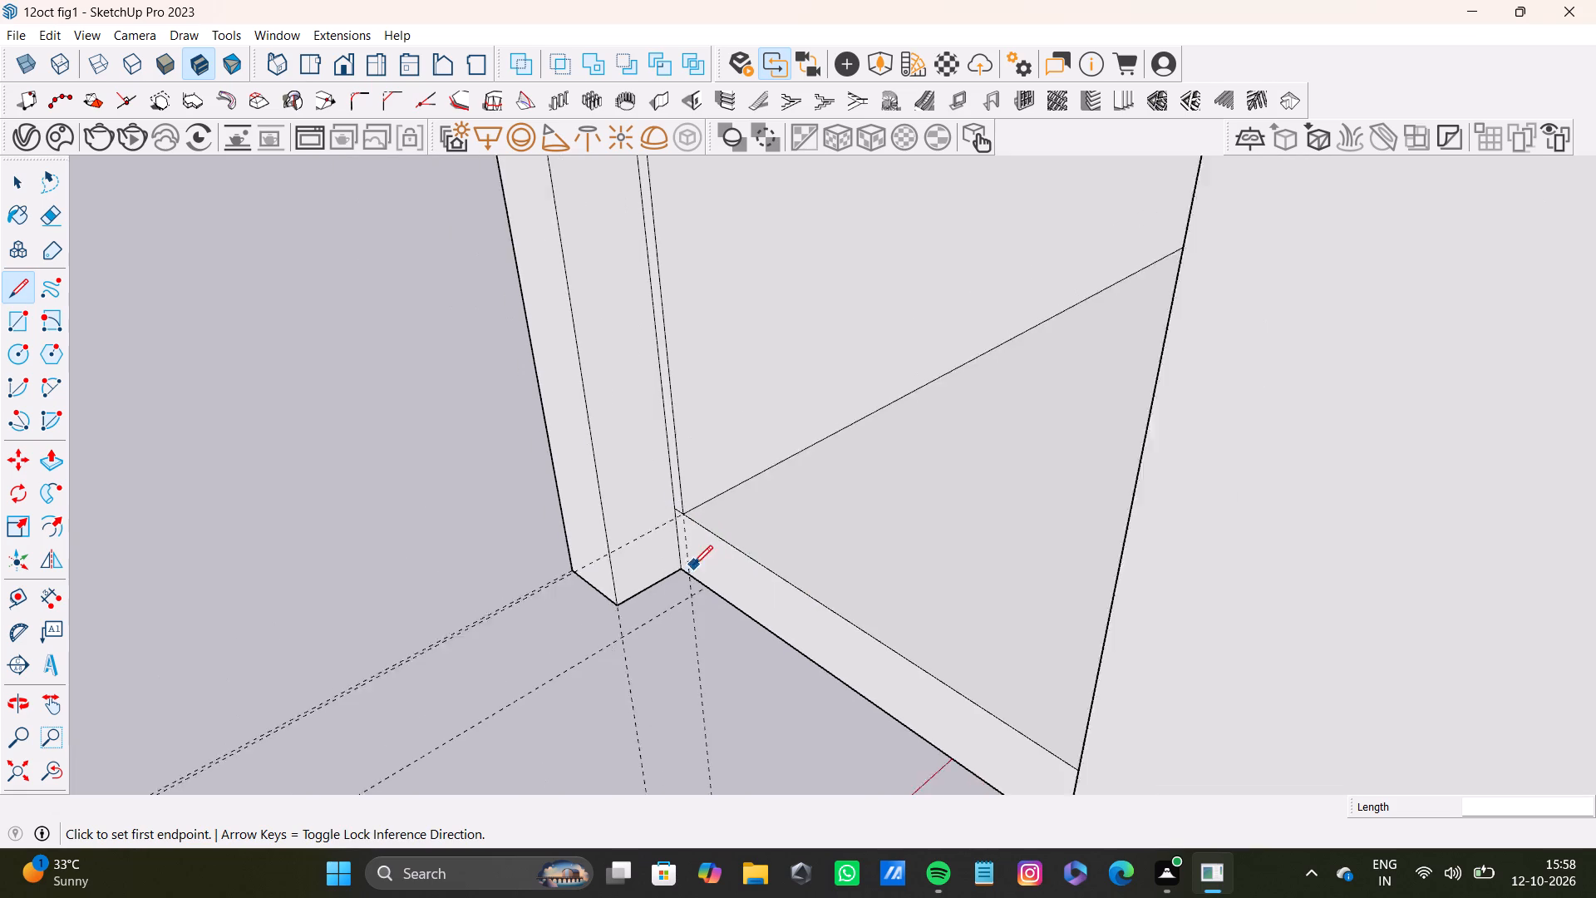
pyautogui.scroll(-2, 693, 565)
pyautogui.press('space')
pyautogui.scroll(18, 671, 530)
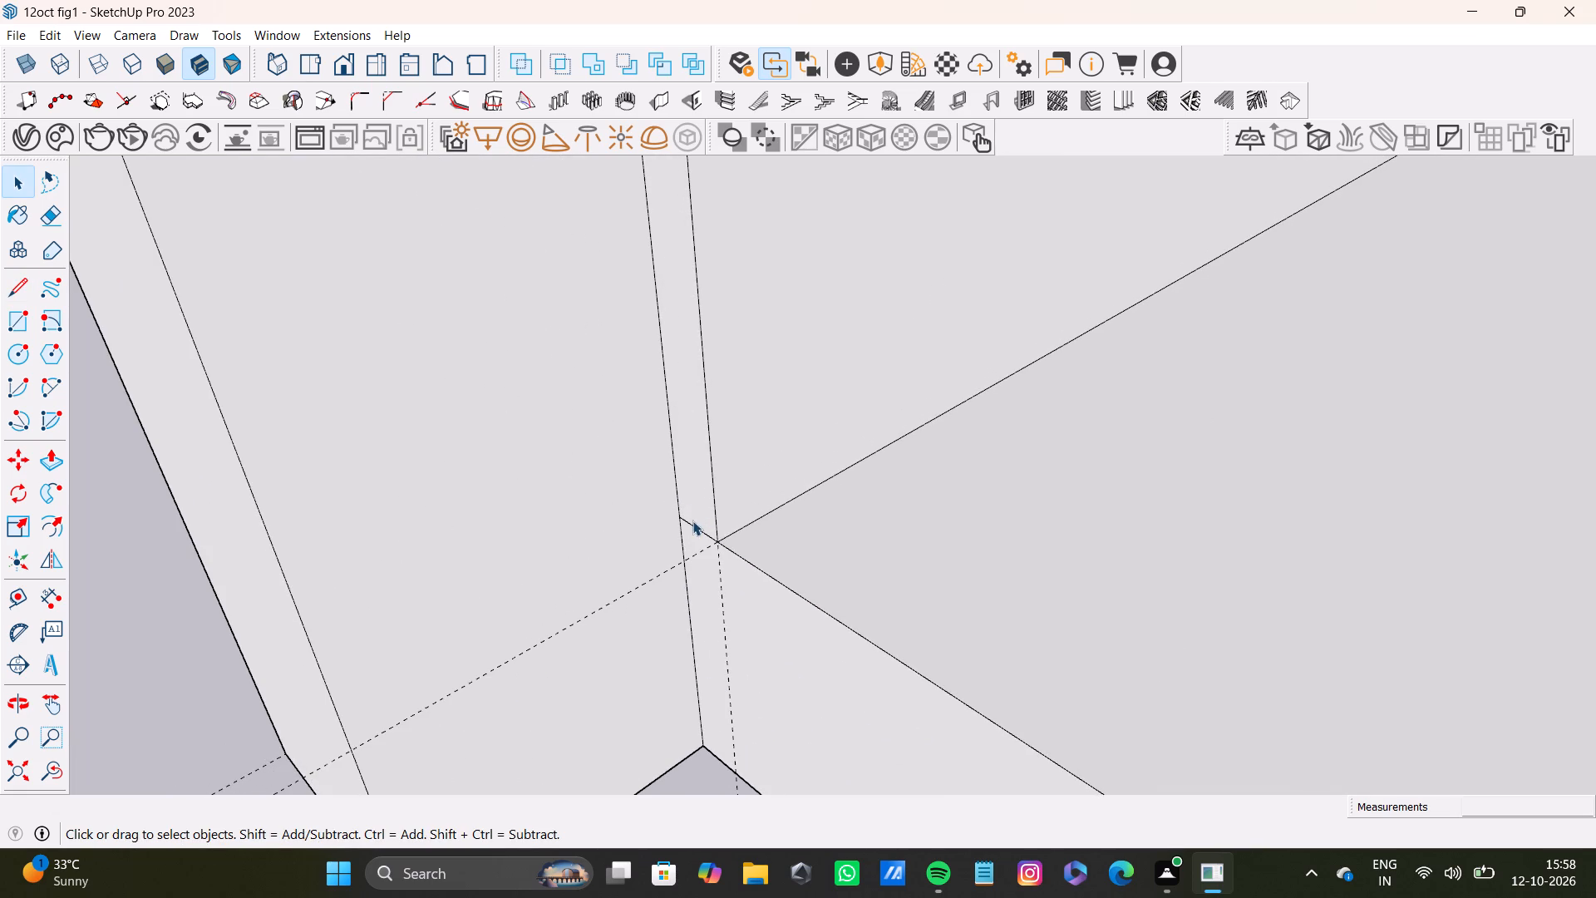
pyautogui.press('l')
pyautogui.scroll(4, 645, 512)
pyautogui.click(694, 522)
pyautogui.scroll(-8, 213, 691)
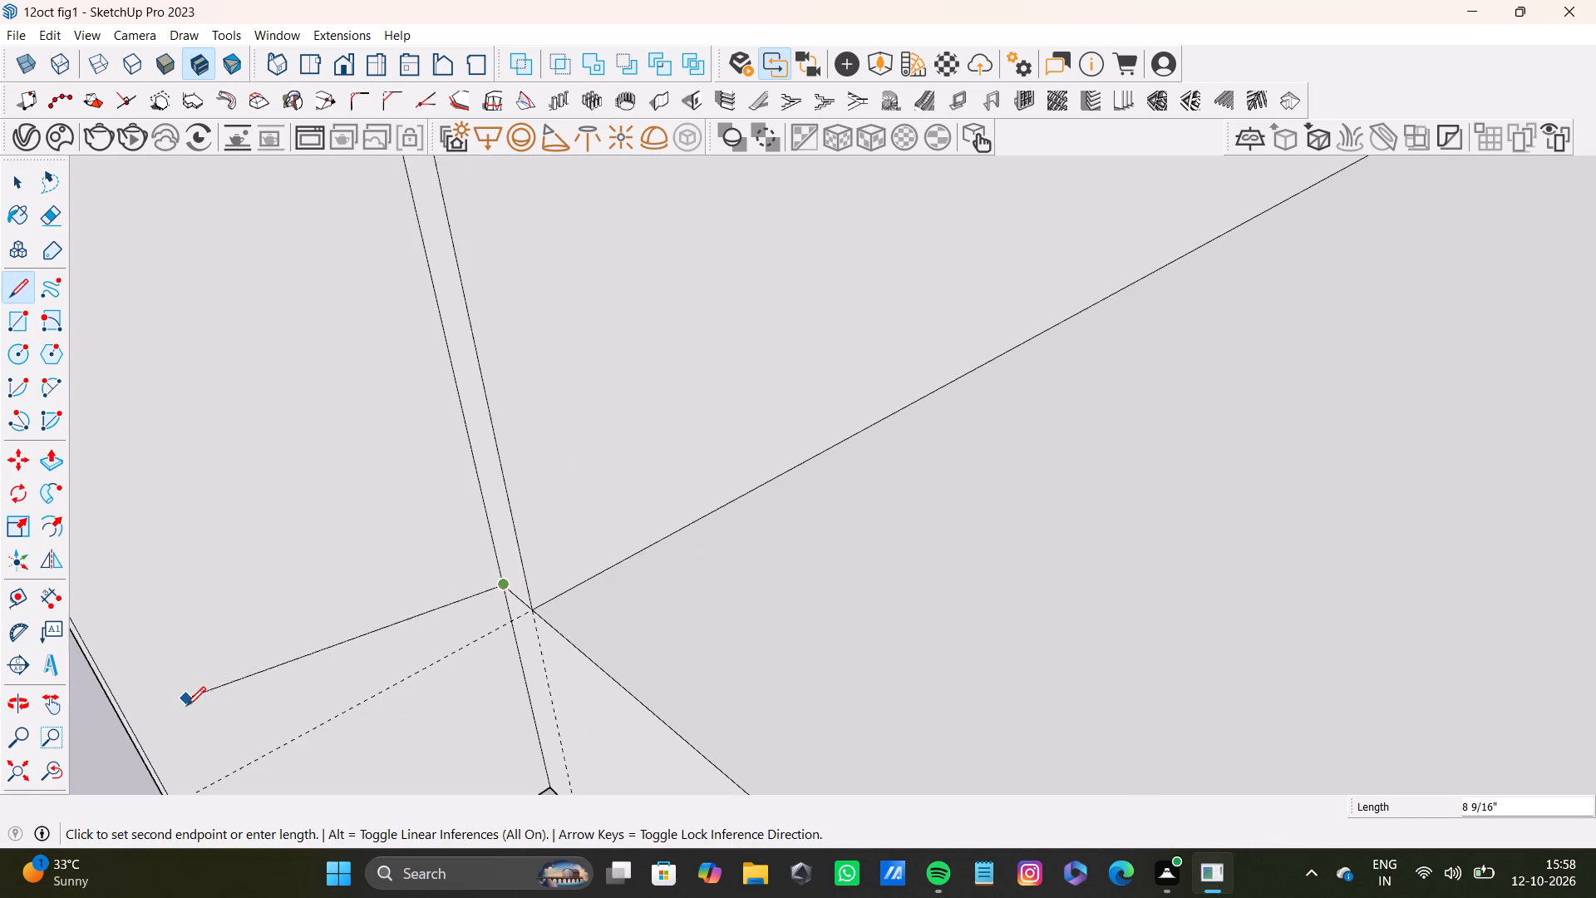
pyautogui.scroll(-2, 207, 681)
pyautogui.keyDown('shift'); pyautogui.moveTo(195, 703); pyautogui.dragTo(411, 582, button='middle'); pyautogui.keyUp('shift')
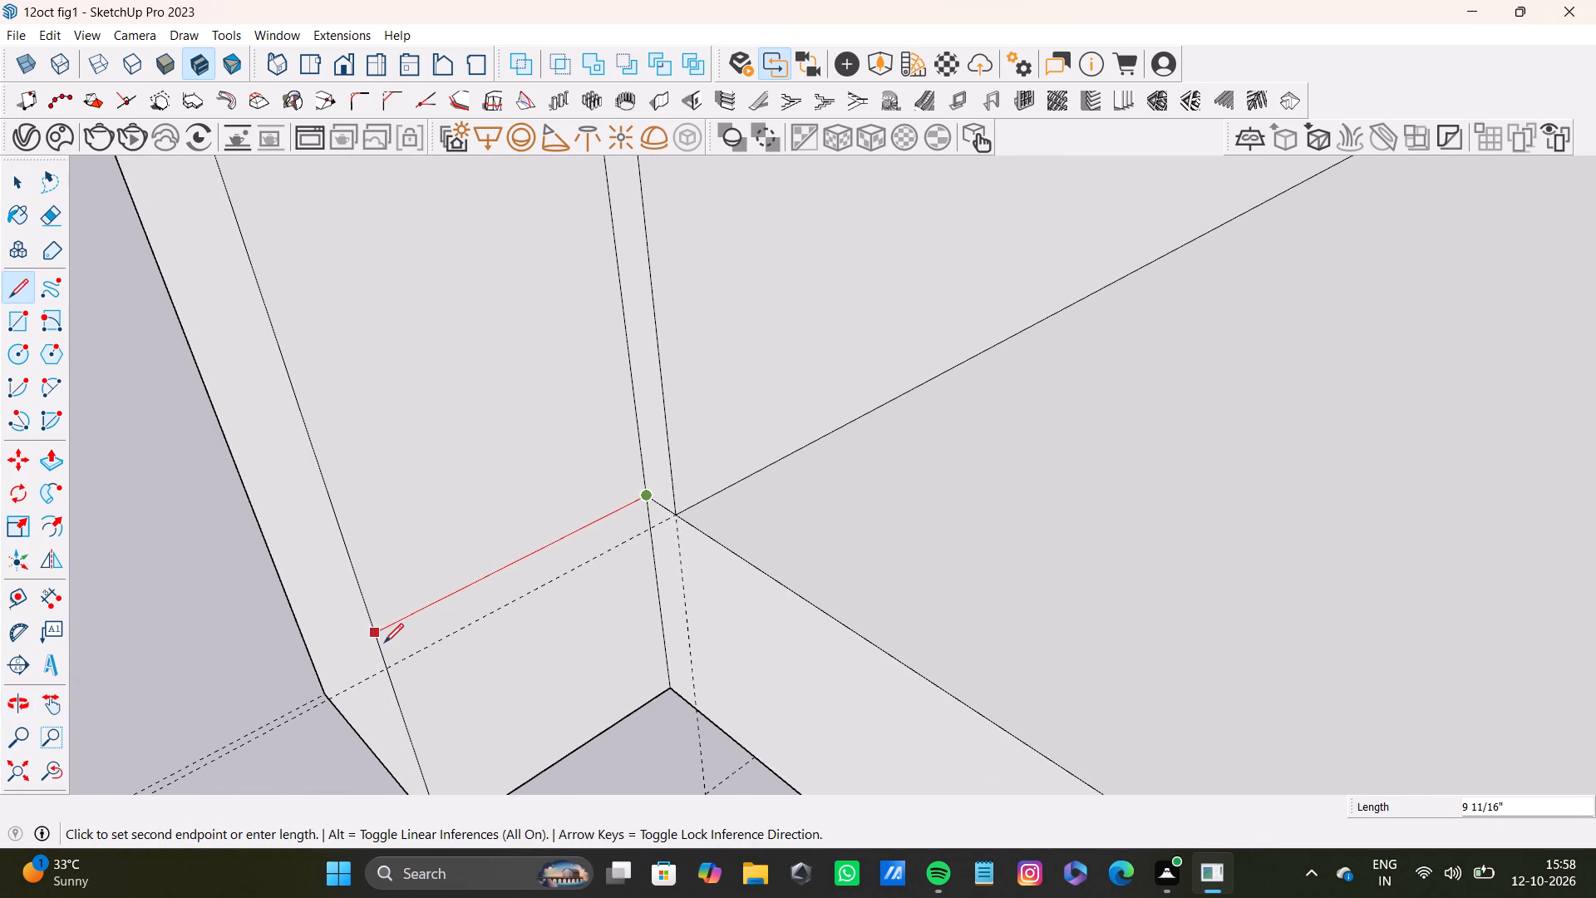
pyautogui.click(384, 643)
# Continue the line about 9" across the outer wall face beside the doorway to the wall's outer vertical edge.
pyautogui.scroll(-3, 384, 643)
pyautogui.moveTo(384, 643); pyautogui.dragTo(569, 495, button='middle')
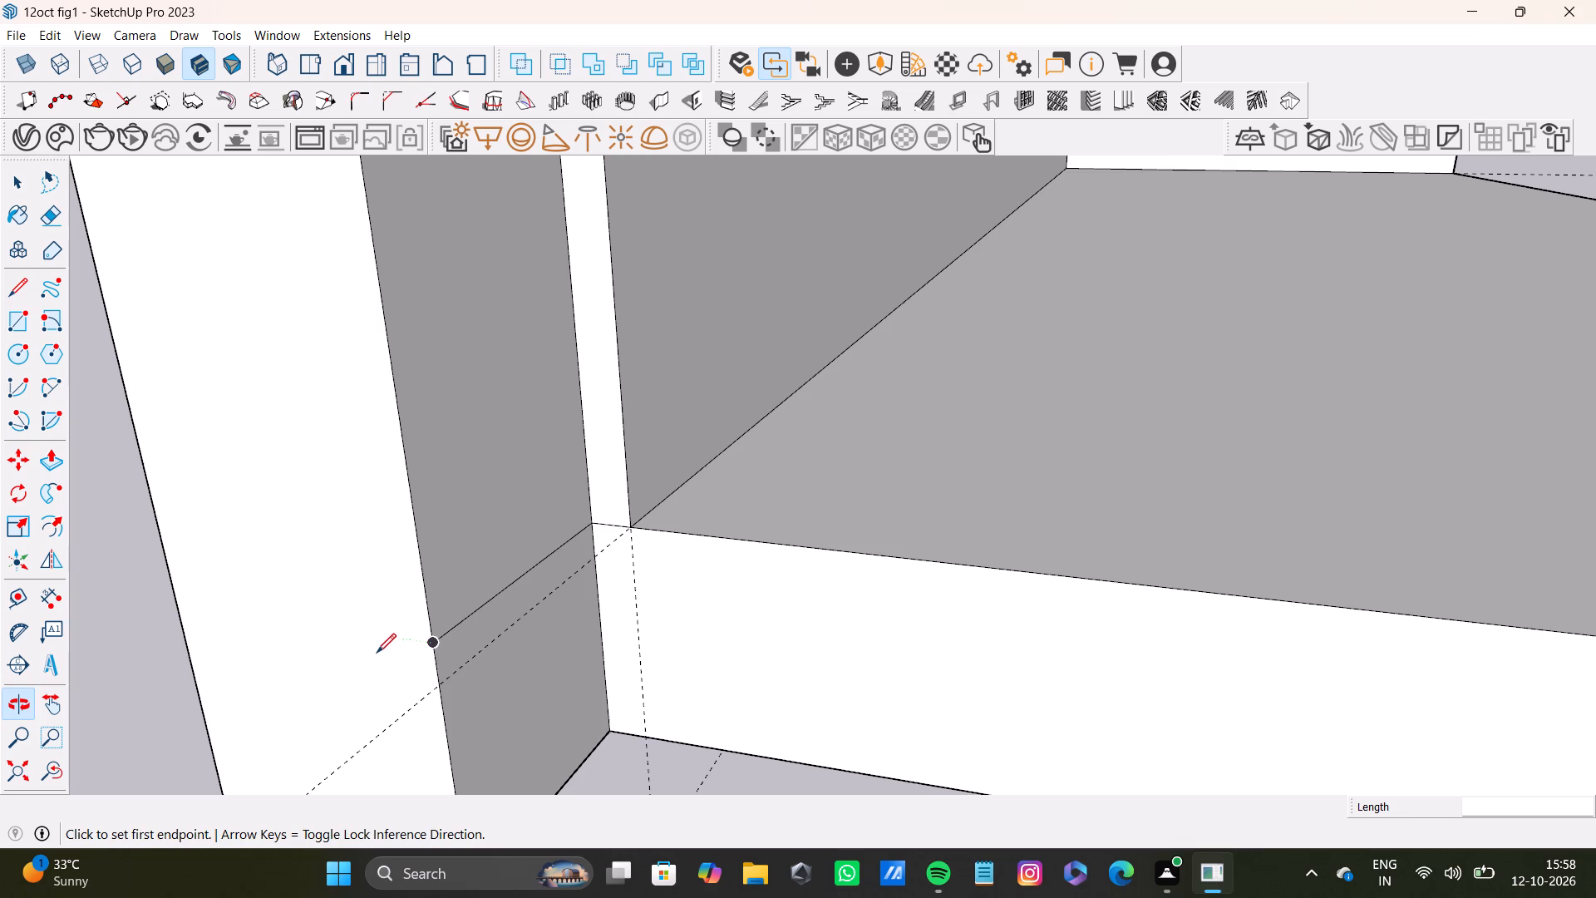
pyautogui.press('l')
pyautogui.scroll(2, 451, 659)
pyautogui.click(425, 642)
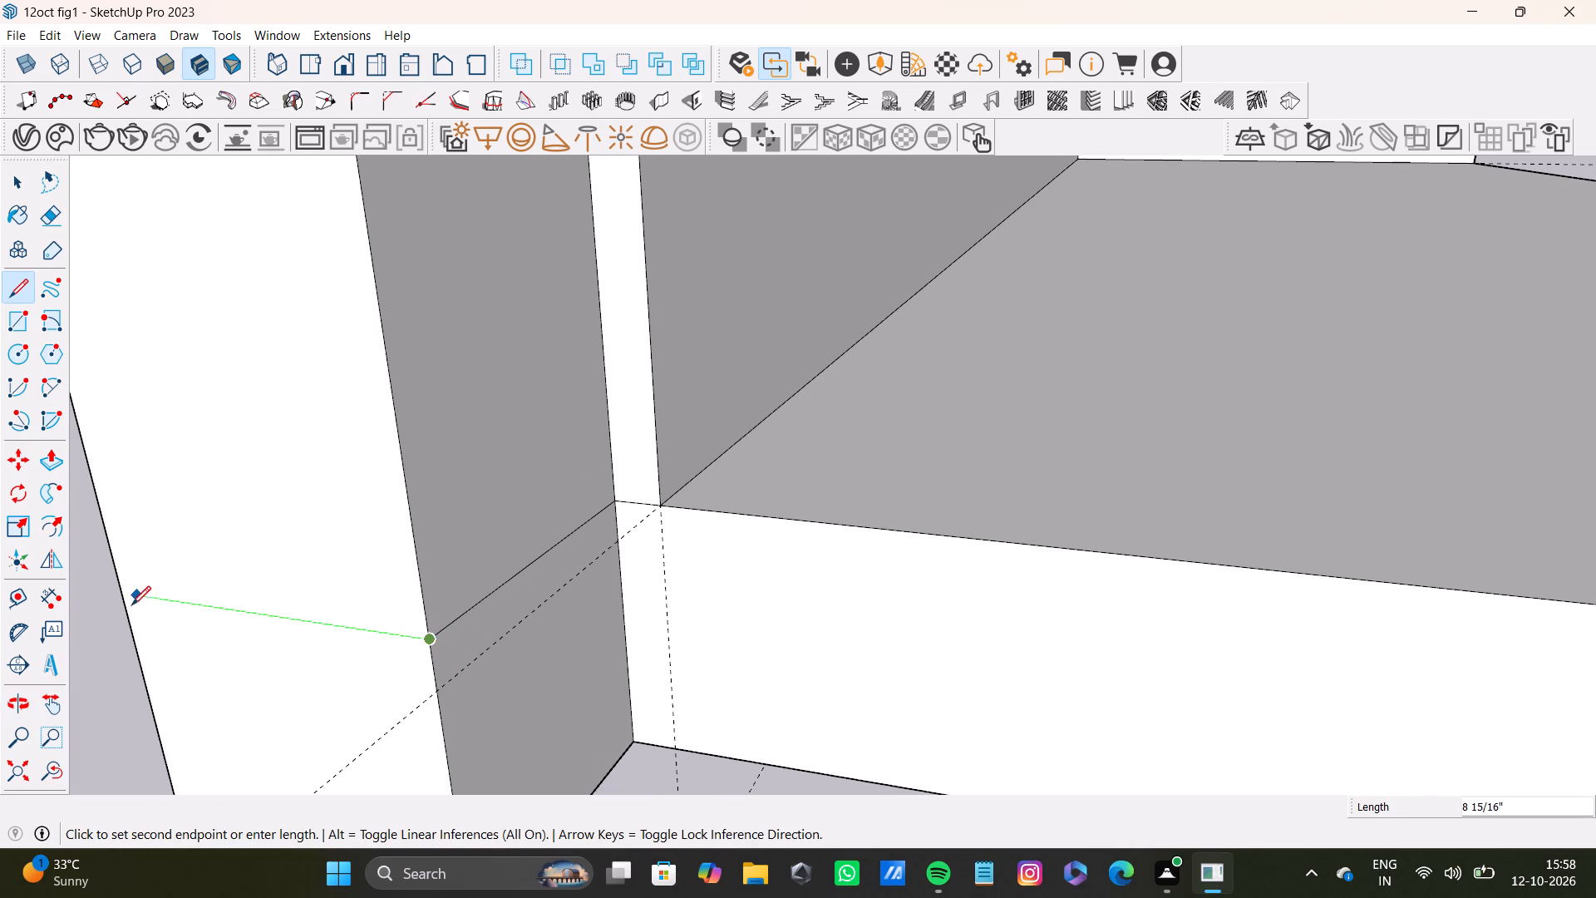
pyautogui.click(123, 604)
# Push/Pull the vertical face below the doorway floor outward 9 11/16", flush with the outer wall face.
pyautogui.scroll(-3, 475, 685)
pyautogui.moveTo(475, 701); pyautogui.dragTo(1101, 560, button='middle')
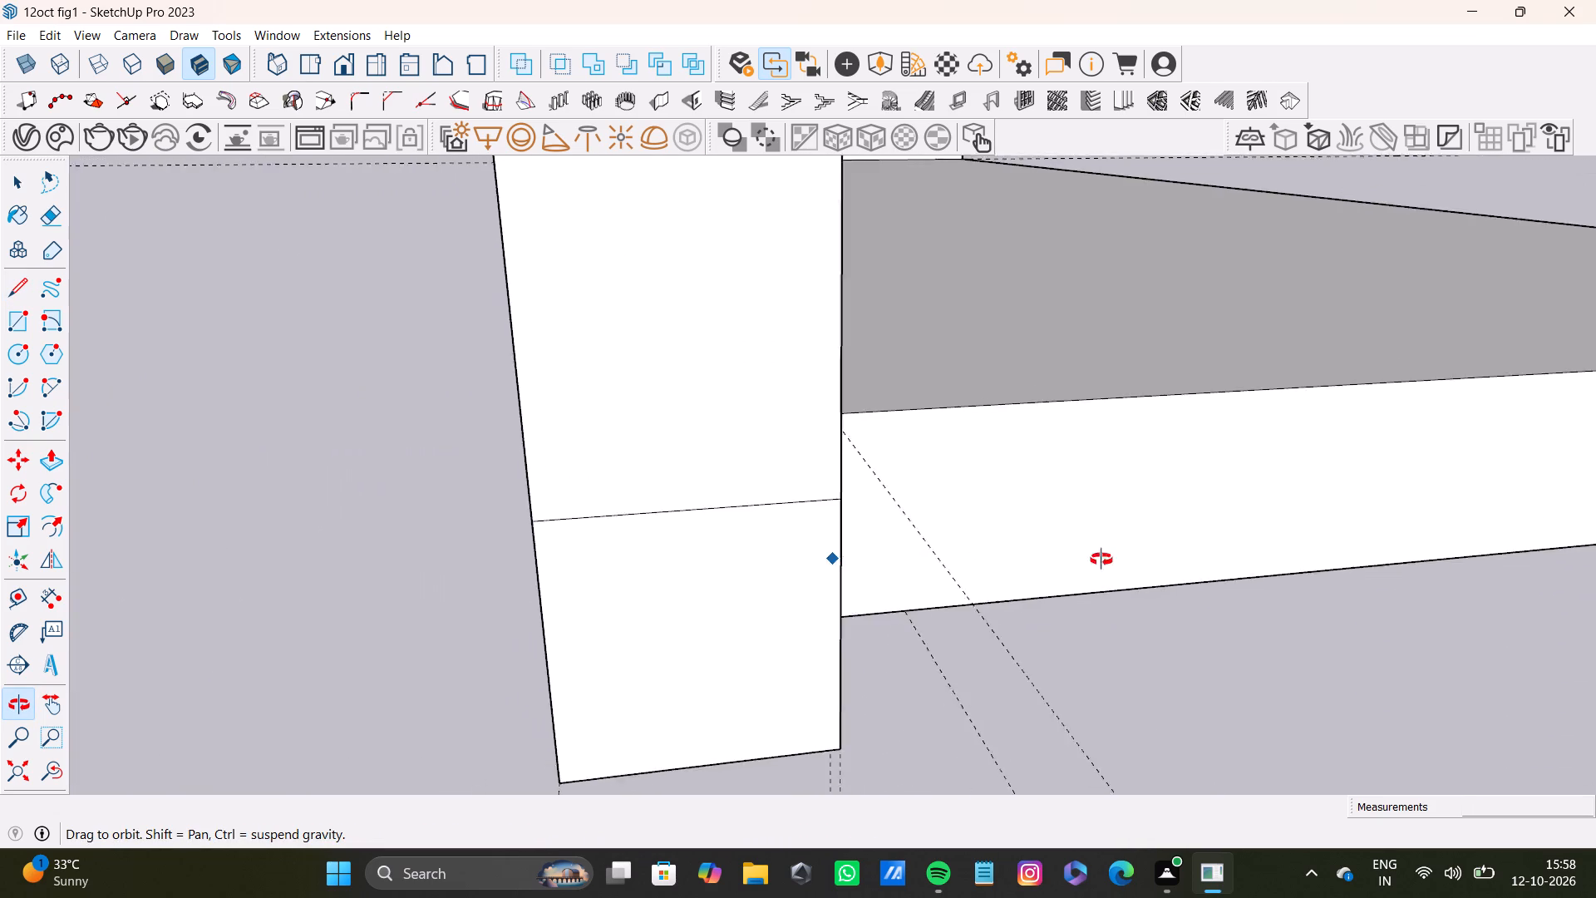
pyautogui.moveTo(1101, 560); pyautogui.dragTo(722, 560, button='middle')
pyautogui.scroll(-4, 697, 572)
pyautogui.keyDown('shift'); pyautogui.moveTo(629, 595); pyautogui.dragTo(567, 595, button='middle'); pyautogui.keyUp('shift')
pyautogui.press('space')
pyautogui.scroll(-4, 883, 578)
pyautogui.keyDown('shift'); pyautogui.moveTo(976, 601); pyautogui.dragTo(816, 614, button='middle'); pyautogui.keyUp('shift')
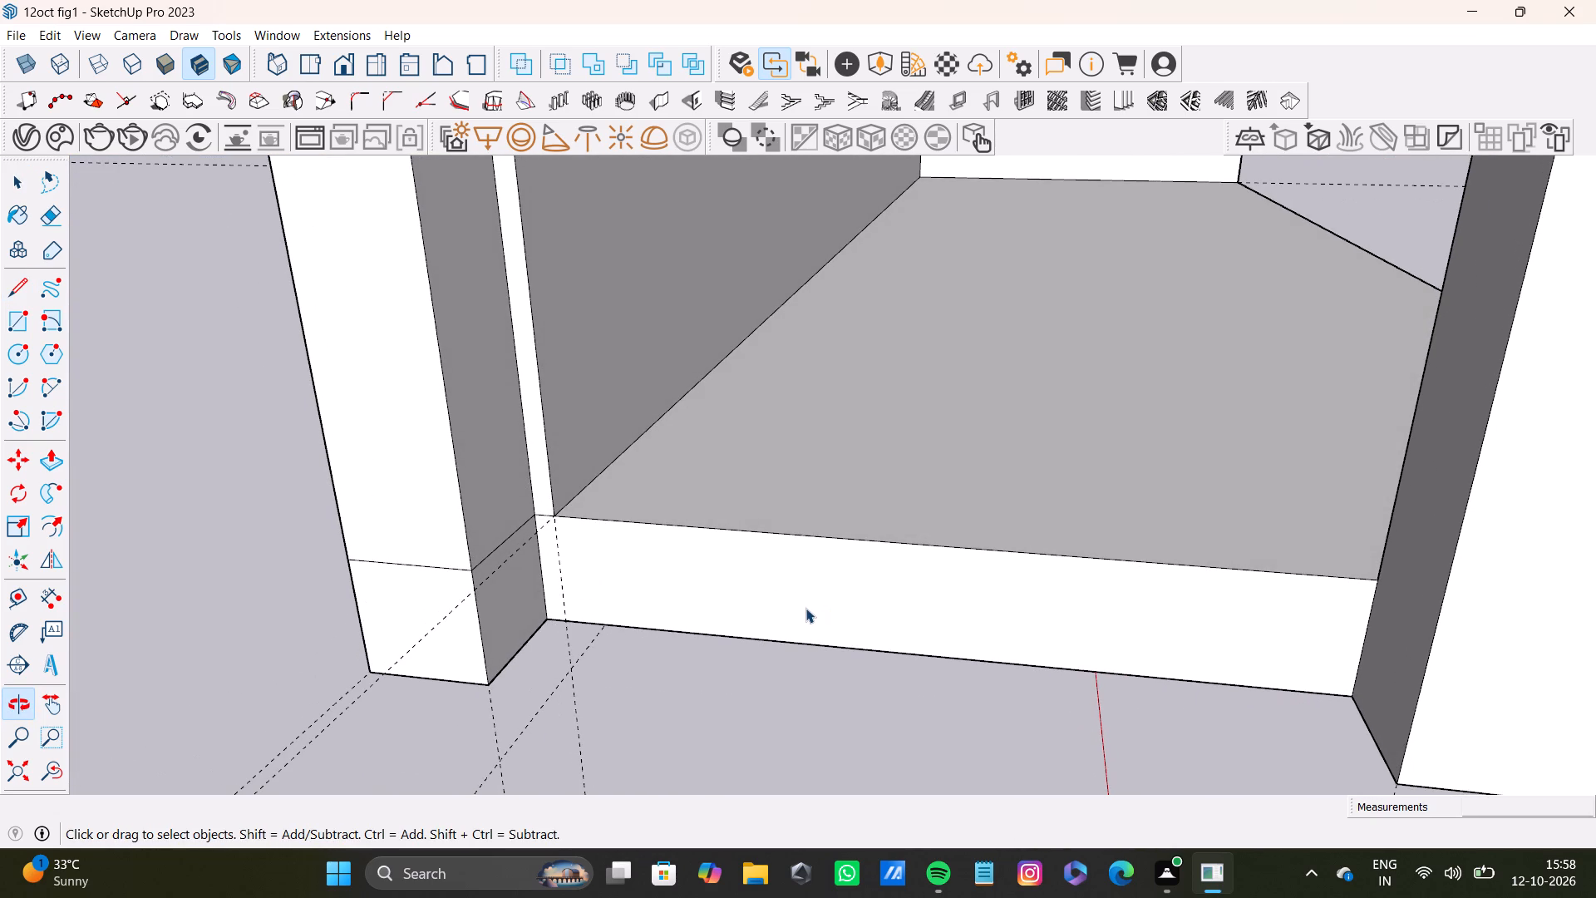
pyautogui.press('space')
pyautogui.click(803, 589)
pyautogui.press('p')
pyautogui.moveTo(803, 589); pyautogui.dragTo(651, 621)
pyautogui.scroll(-4, 943, 634)
pyautogui.moveTo(953, 682); pyautogui.dragTo(1111, 659, button='middle')
pyautogui.scroll(4, 656, 599)
pyautogui.scroll(-8, 658, 592)
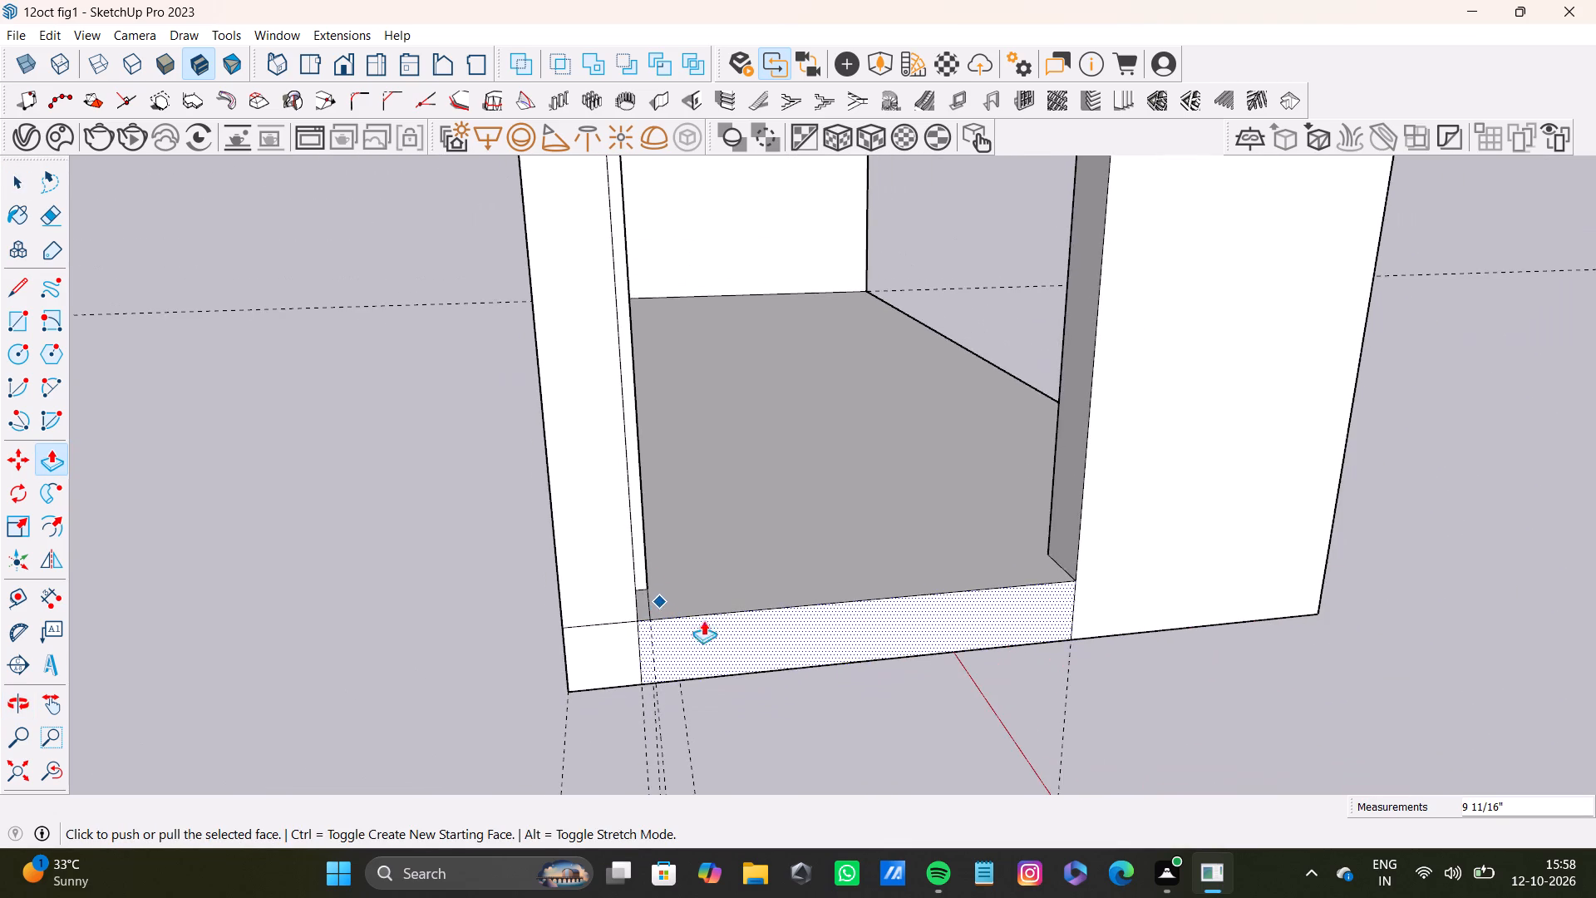
# Push/Pull the narrow vertical jamb strip outward 9 11/16" to bring it flush with the outer wall face.
pyautogui.moveTo(844, 624); pyautogui.dragTo(586, 630, button='middle')
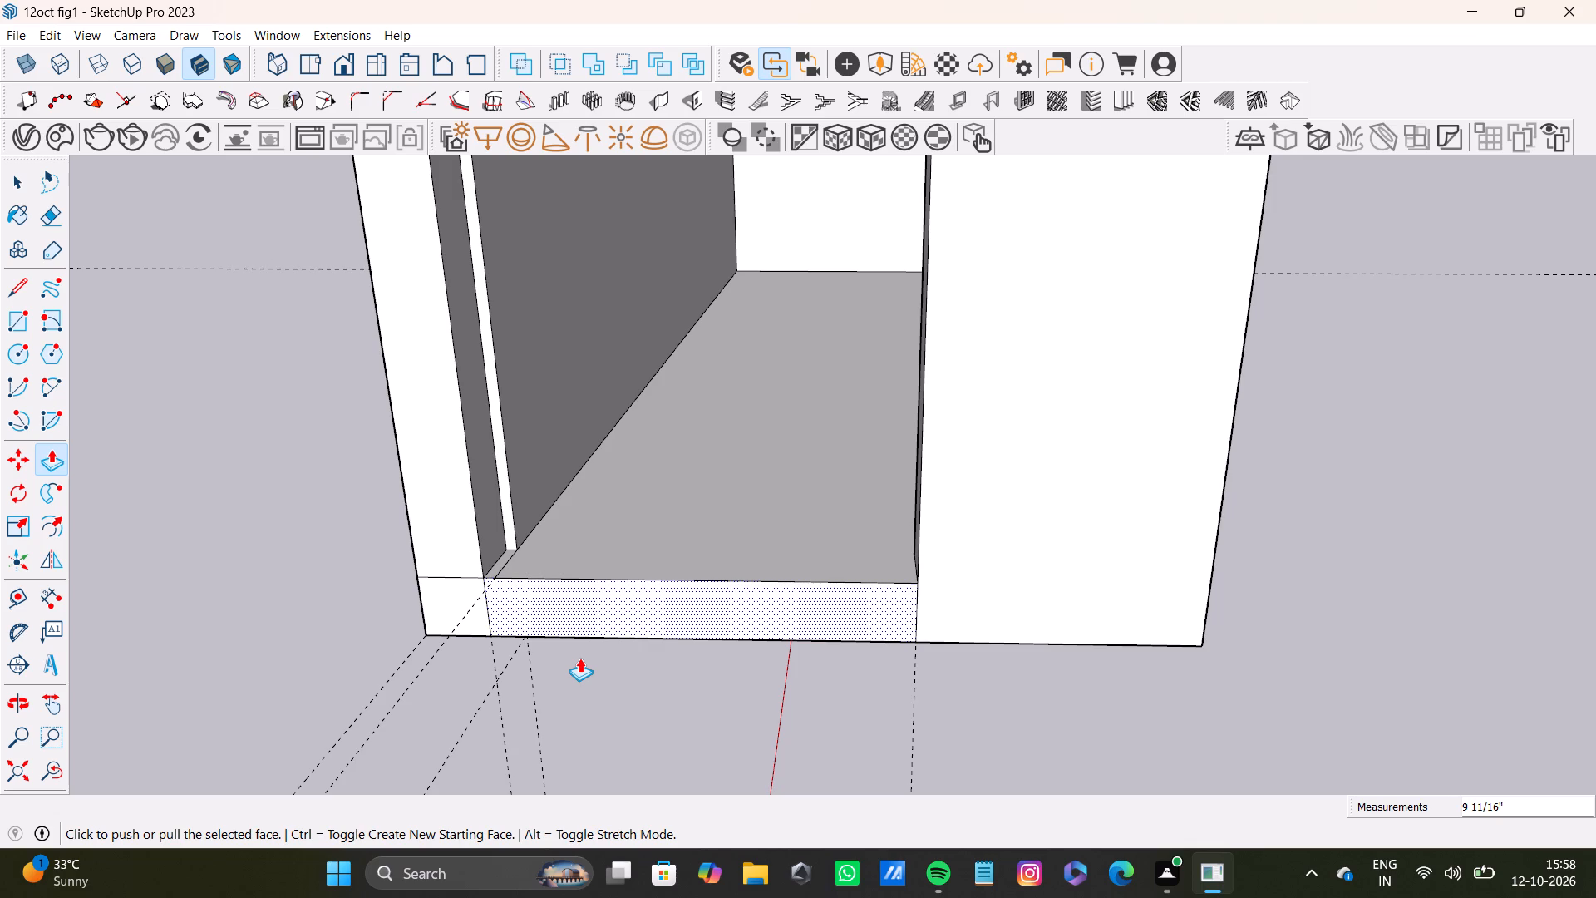
pyautogui.scroll(12, 544, 507)
pyautogui.press('c')
pyautogui.click(487, 540)
pyautogui.write('c')
pyautogui.press('space')
pyautogui.click(486, 552)
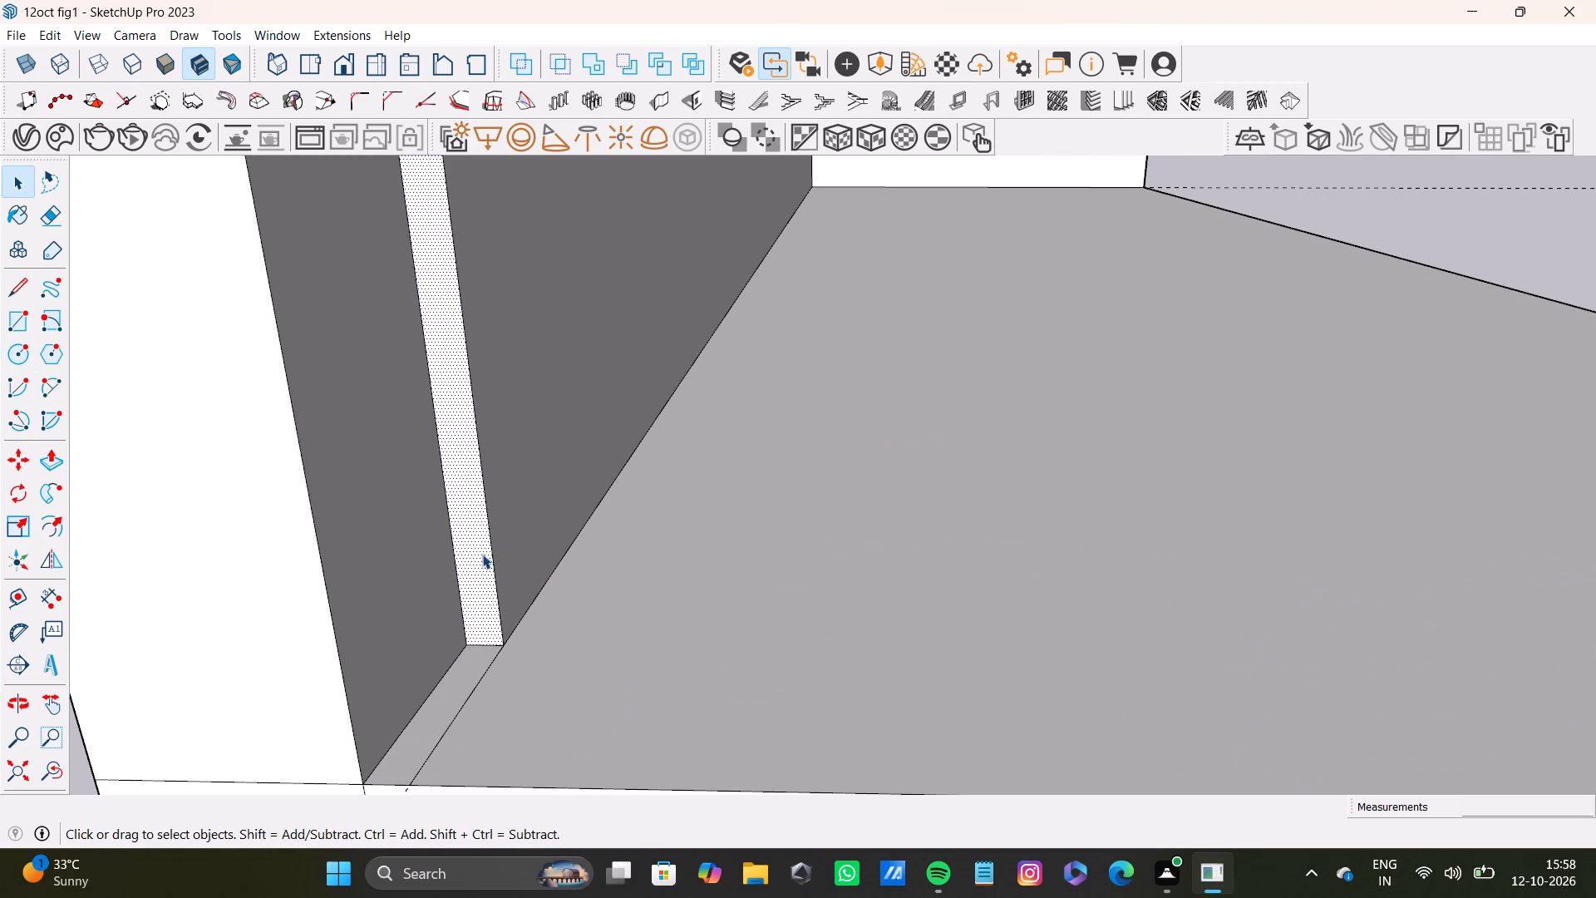
pyautogui.press('p')
pyautogui.moveTo(481, 554); pyautogui.dragTo(391, 744)
pyautogui.scroll(-11, 383, 743)
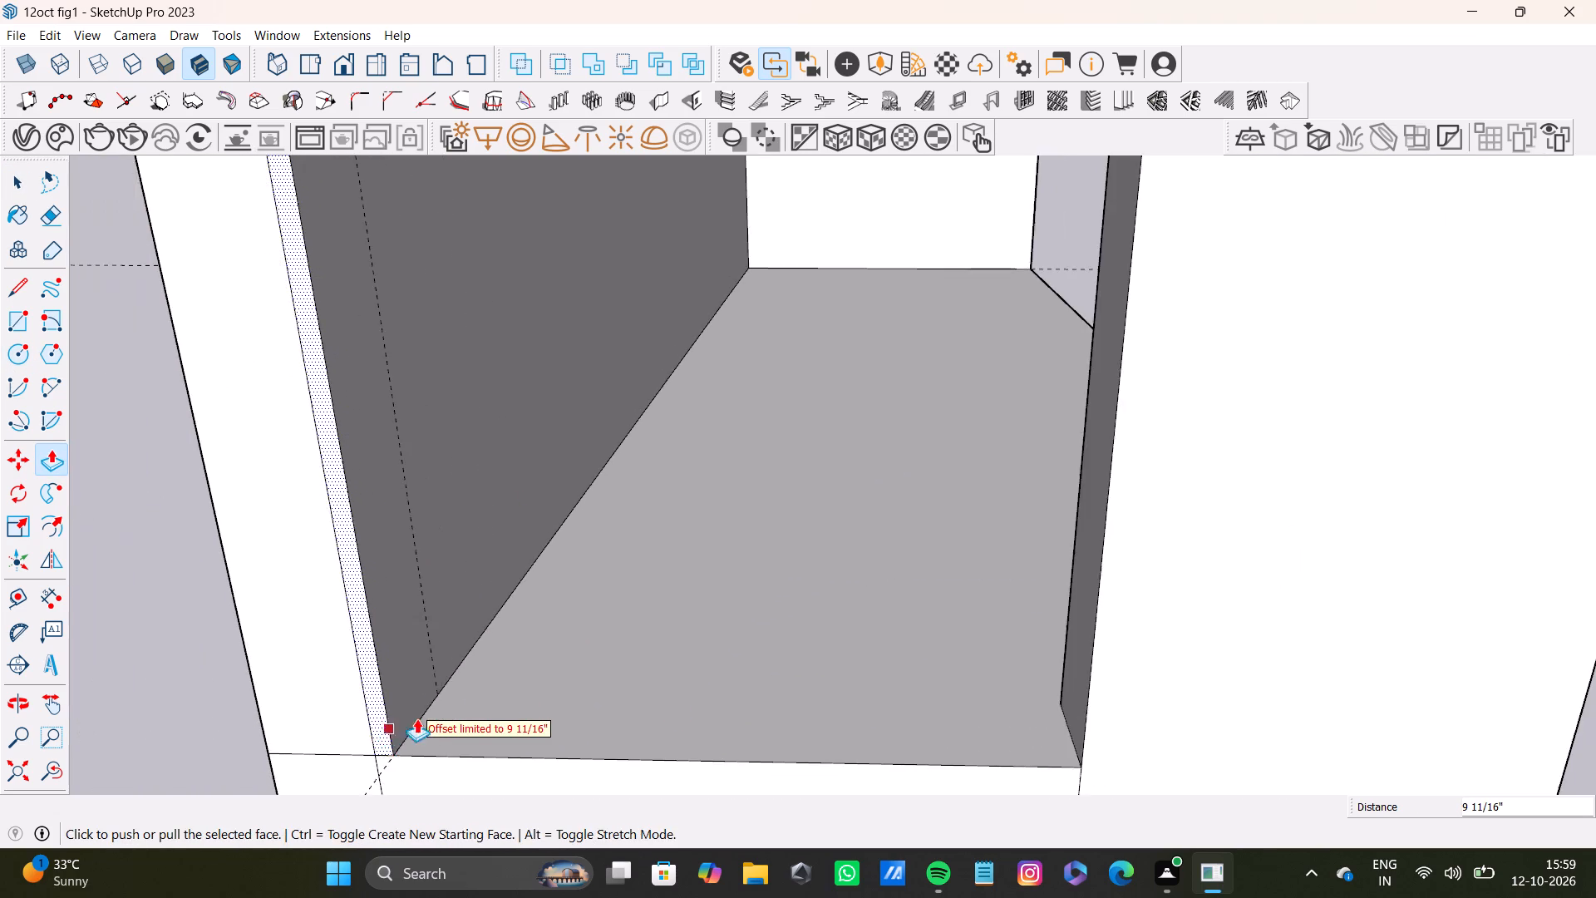
# Draw a vertical line about 9' 5 3/16" long on the back wall, from the doorway head's level down to the floor.
pyautogui.moveTo(859, 680); pyautogui.dragTo(458, 710, button='middle')
pyautogui.scroll(-6, 675, 693)
pyautogui.moveTo(676, 693); pyautogui.dragTo(323, 595, button='middle')
pyautogui.scroll(-8, 496, 596)
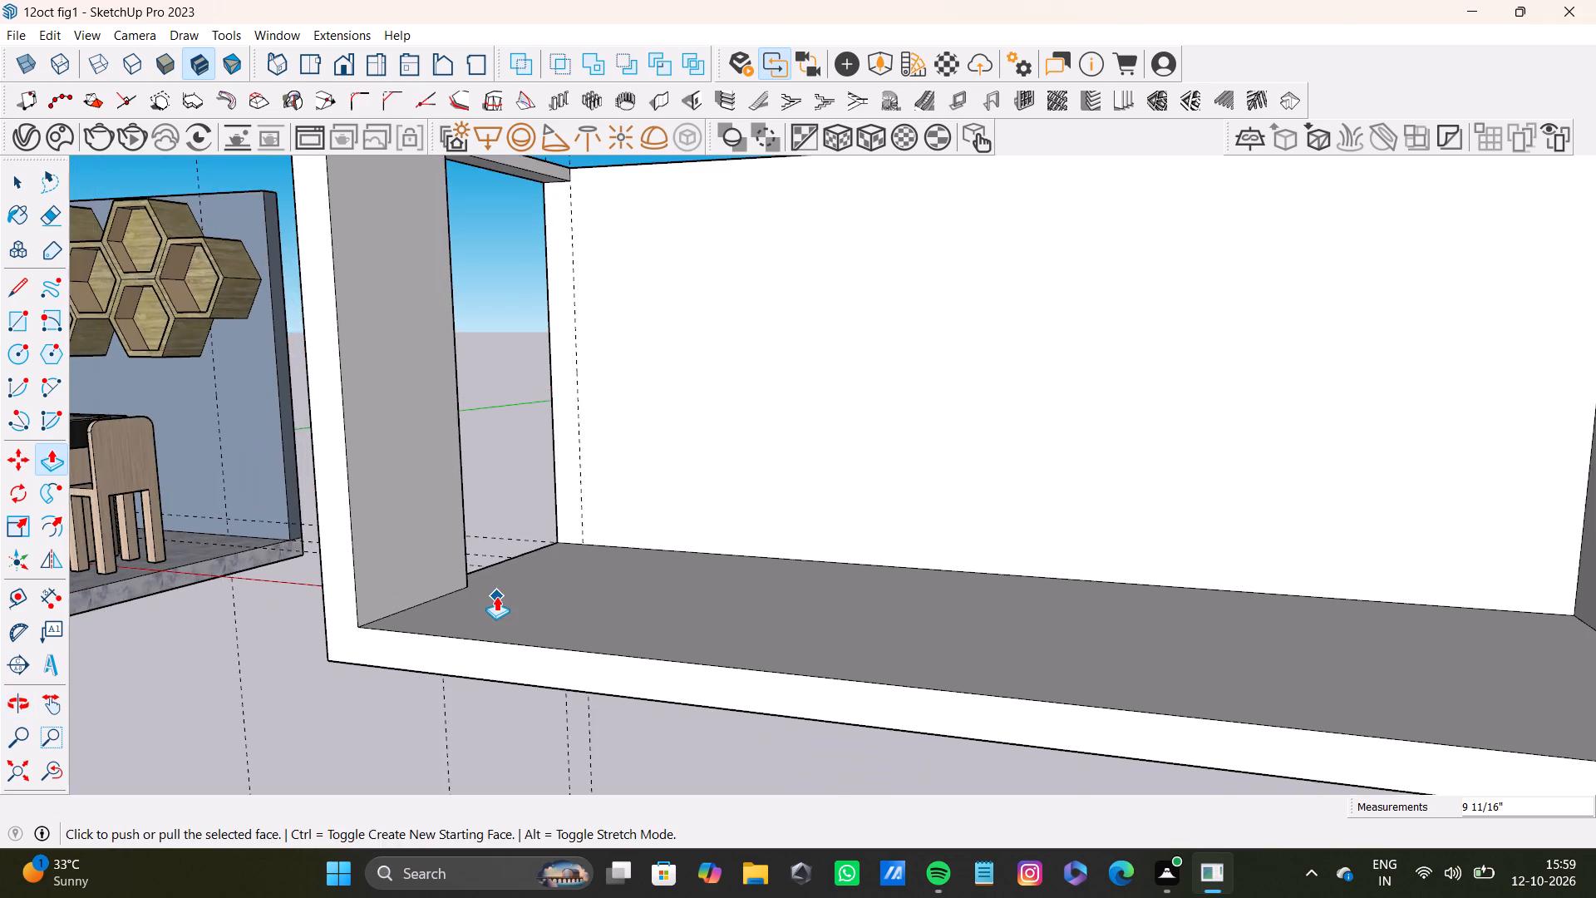
pyautogui.scroll(-6, 496, 596)
pyautogui.keyDown('shift'); pyautogui.moveTo(530, 589); pyautogui.dragTo(545, 657, button='middle'); pyautogui.keyUp('shift')
pyautogui.scroll(3, 539, 478)
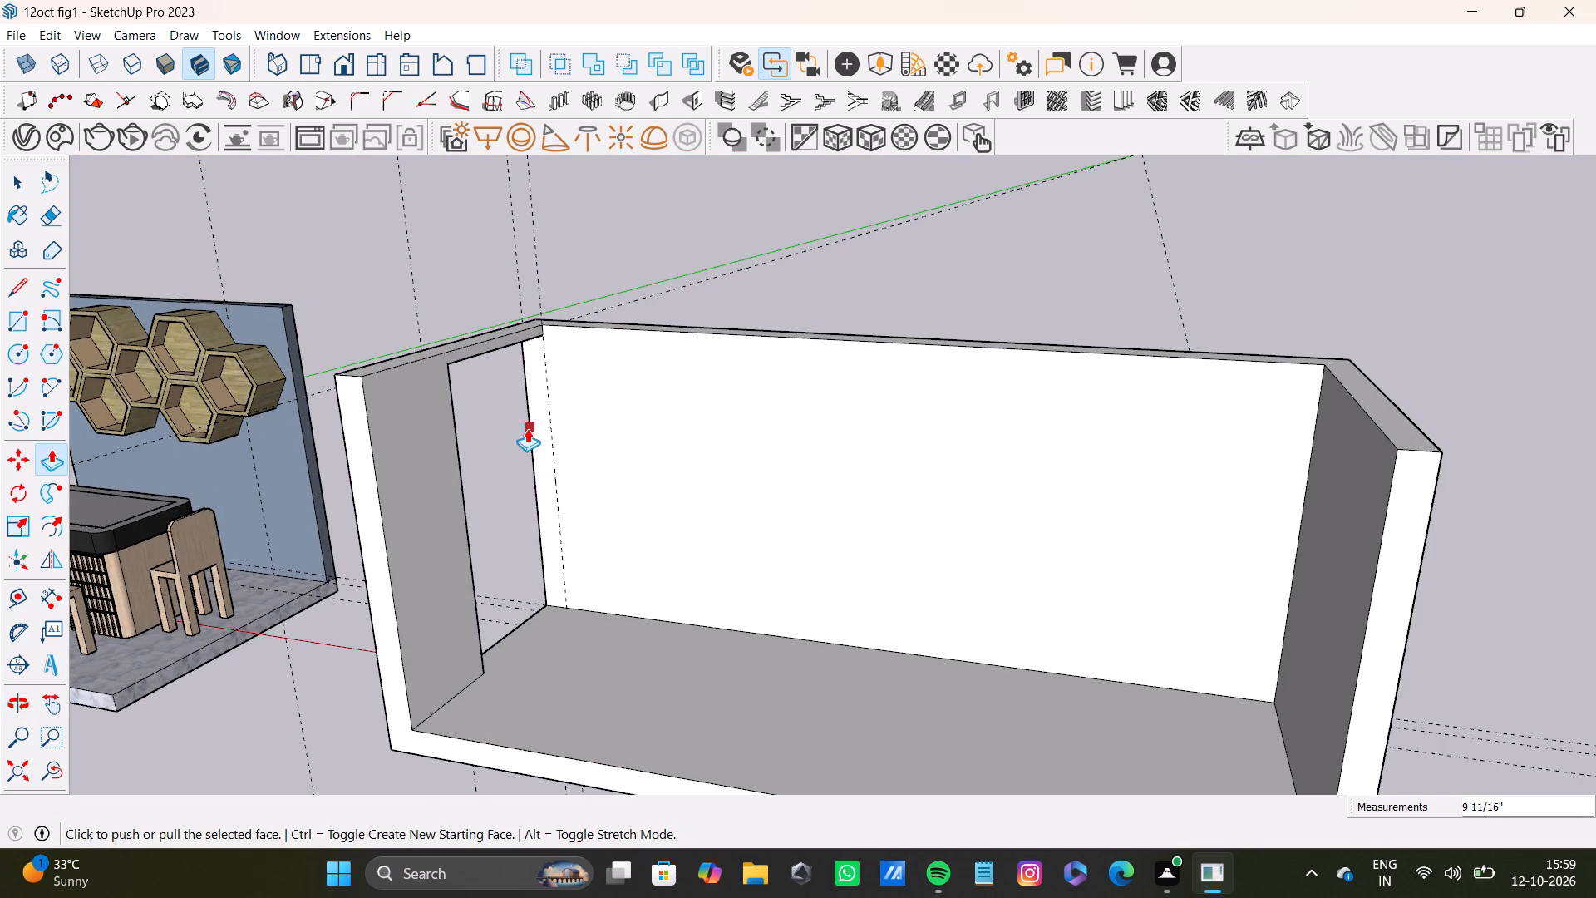
pyautogui.press('l')
pyautogui.scroll(4, 584, 362)
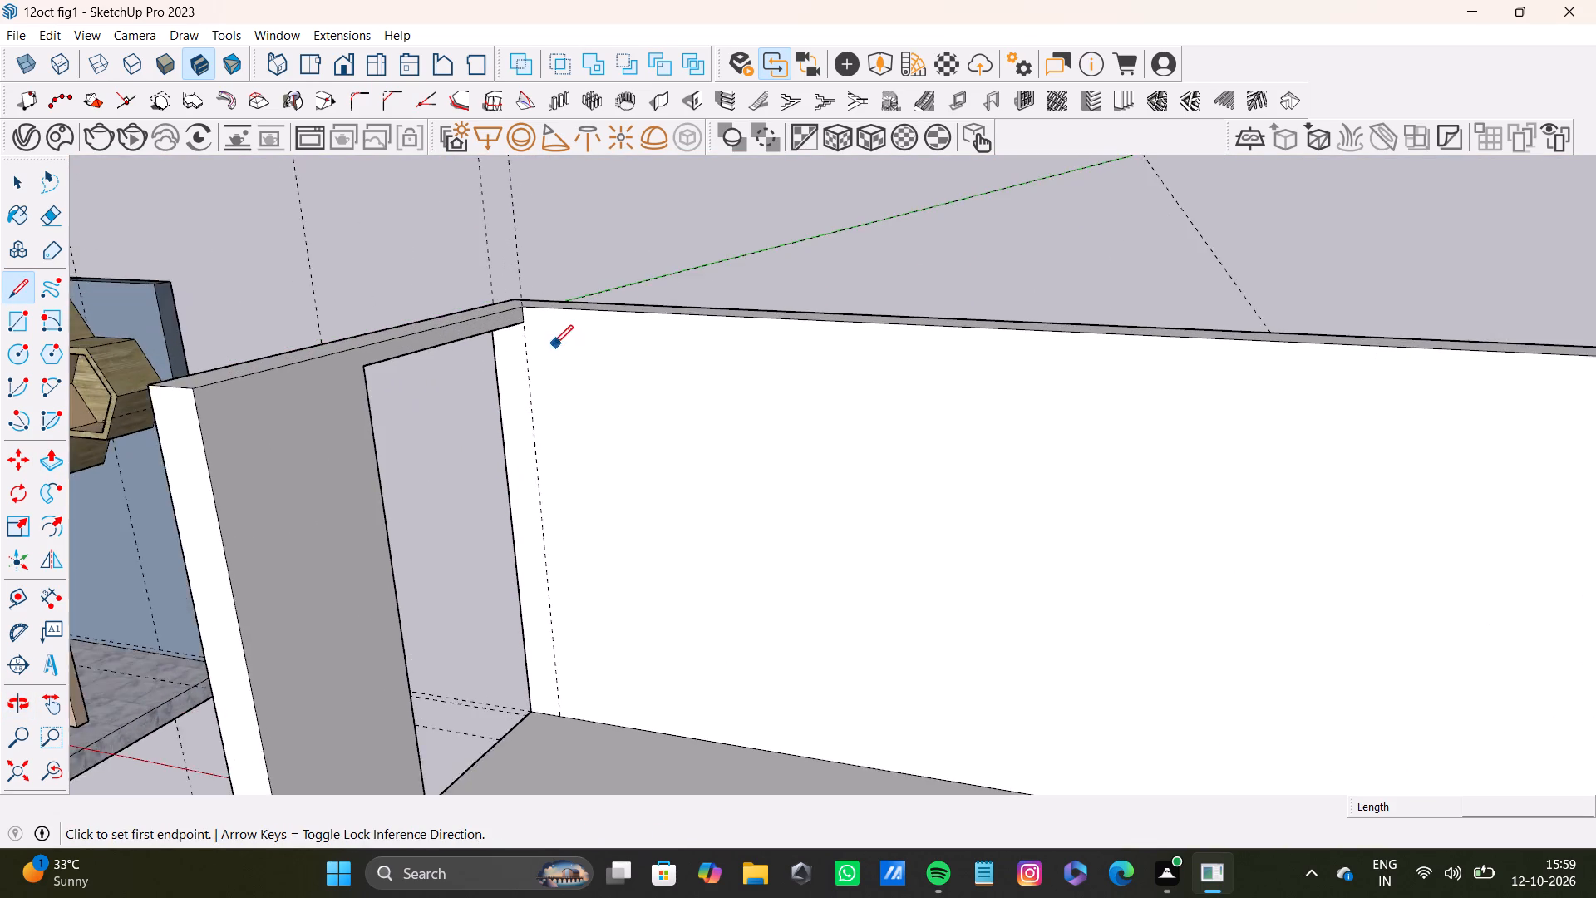
pyautogui.scroll(5, 554, 344)
pyautogui.click(506, 309)
pyautogui.scroll(-8, 505, 444)
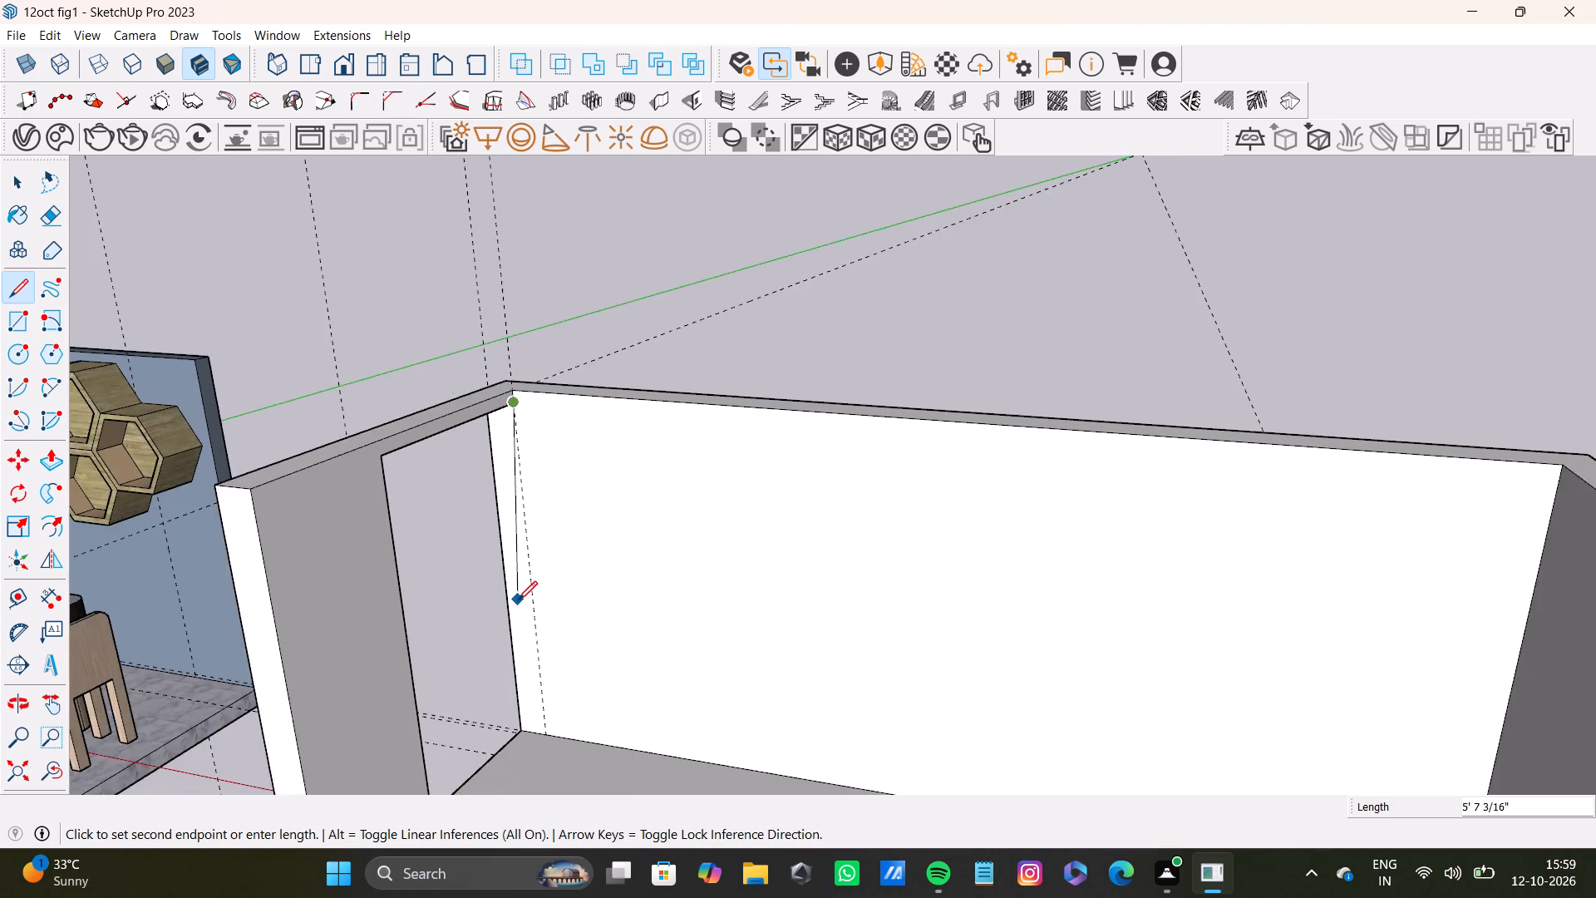
pyautogui.scroll(-3, 517, 600)
pyautogui.moveTo(518, 600); pyautogui.dragTo(492, 479, button='middle')
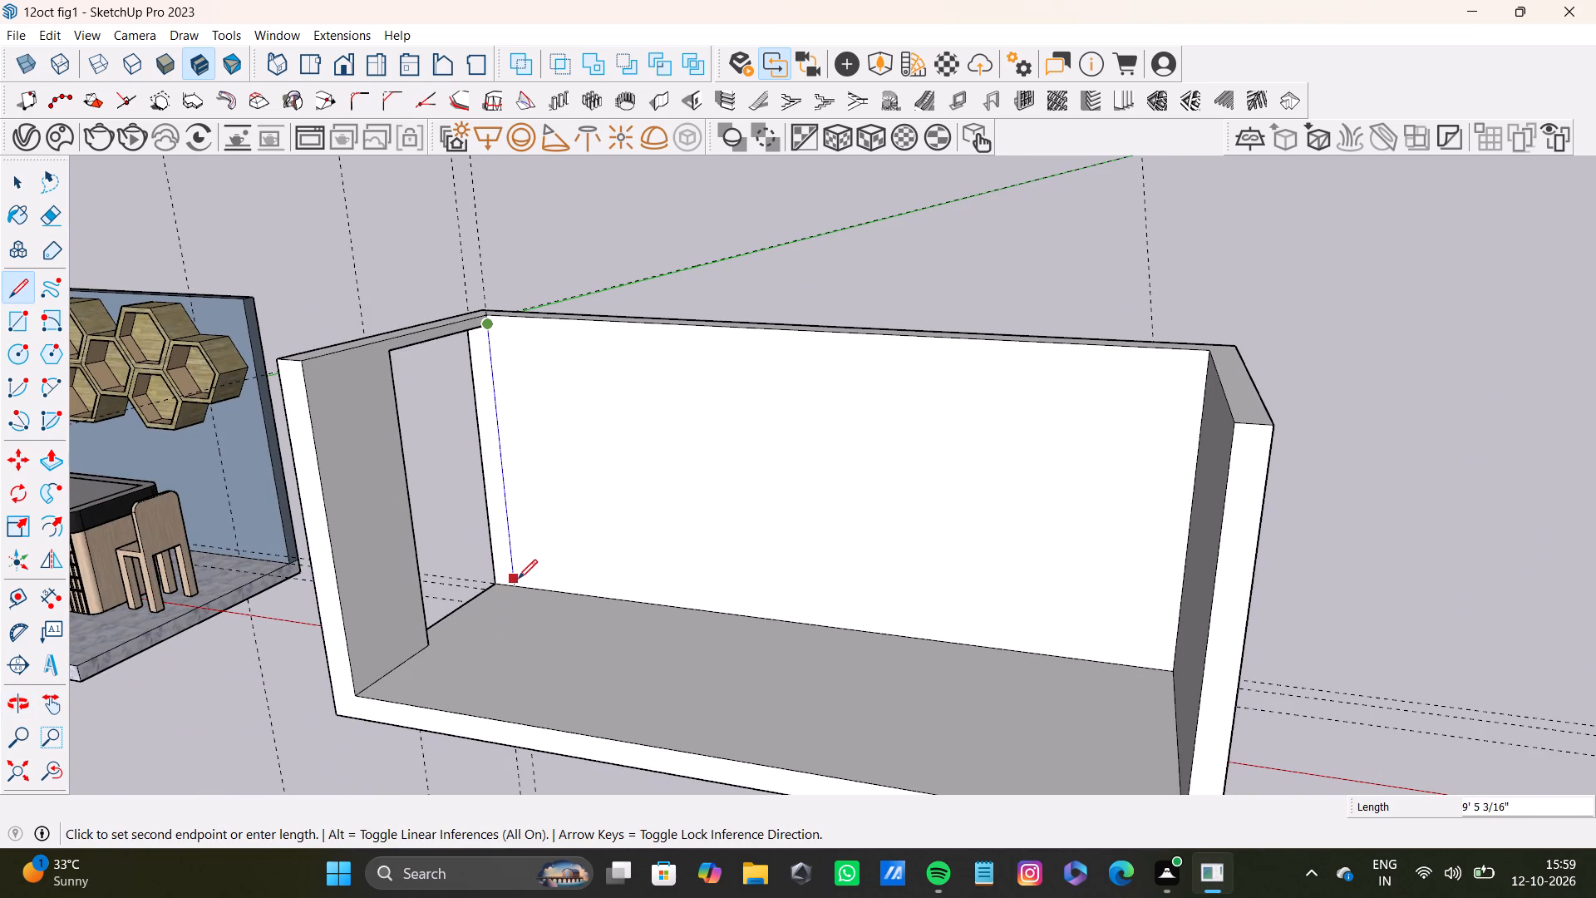
pyautogui.click(520, 588)
# Push/Pull the narrow back-wall strip beside the doorway outward to form a door jamb.
pyautogui.press('space')
pyautogui.click(499, 513)
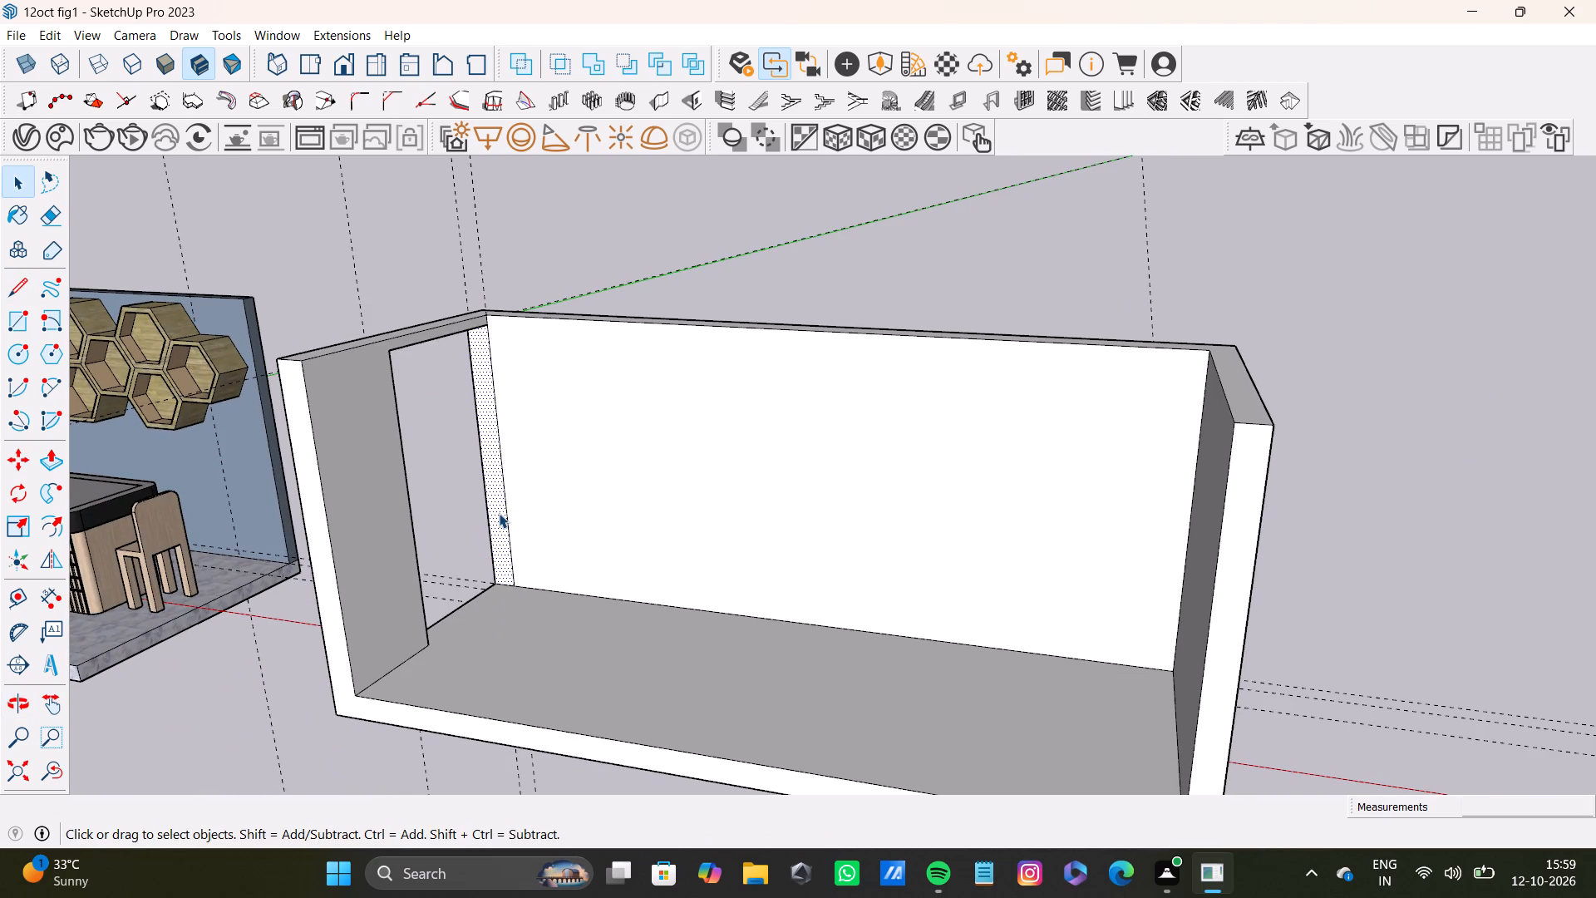
pyautogui.press('p')
pyautogui.moveTo(499, 513); pyautogui.dragTo(494, 522)
# Delete the leftover edge between the new jamb's side face and the wall above the doorway.
pyautogui.scroll(13, 417, 308)
pyautogui.press('space')
pyautogui.moveTo(657, 442); pyautogui.dragTo(579, 456, button='middle')
pyautogui.scroll(6, 593, 437)
pyautogui.click(607, 391)
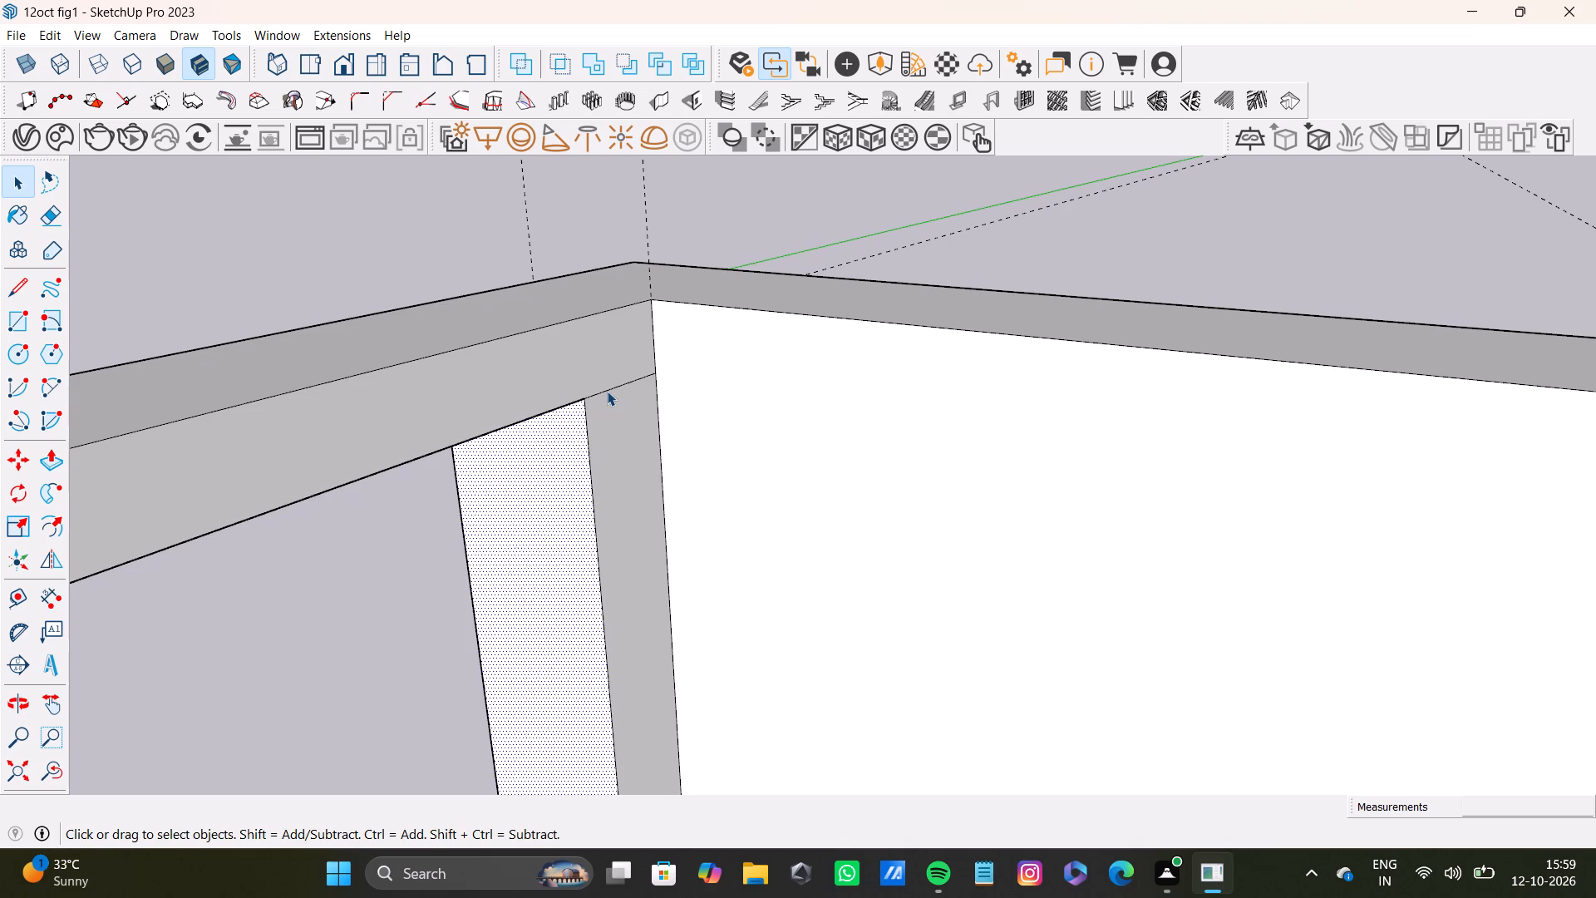
pyautogui.press('Delete')
# Push/Pull the underside of the doorway head down about 5 13/16" to lower the opening.
pyautogui.scroll(-20, 608, 397)
pyautogui.scroll(-3, 608, 397)
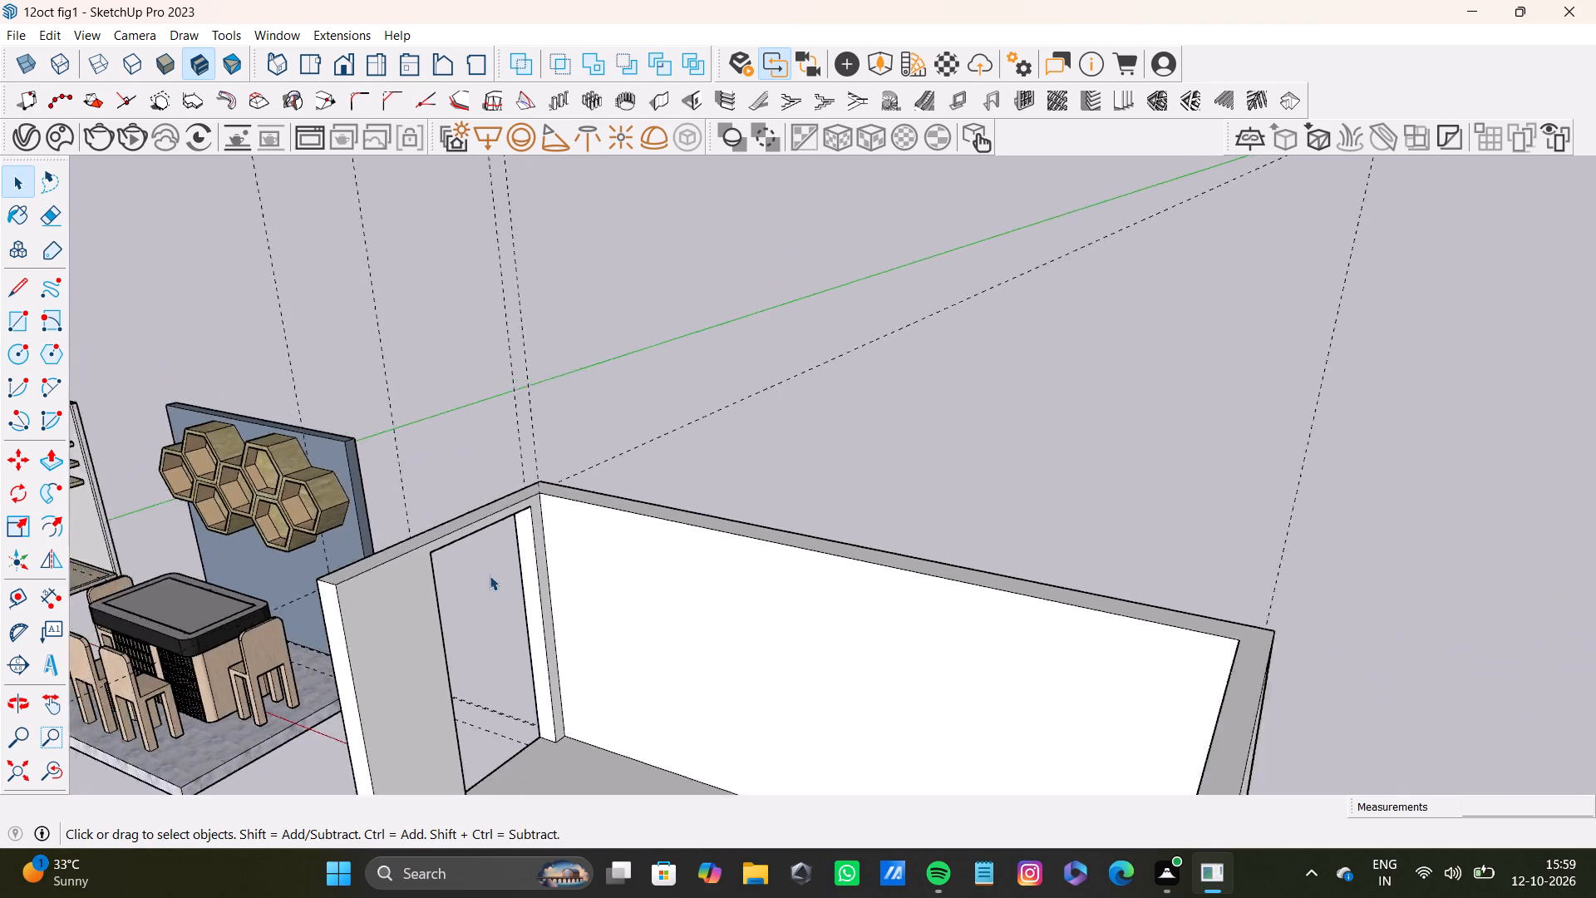
pyautogui.scroll(-1, 490, 575)
pyautogui.moveTo(472, 595); pyautogui.dragTo(342, 580, button='middle')
pyautogui.scroll(8, 406, 536)
pyautogui.moveTo(477, 495); pyautogui.dragTo(468, 451, button='middle')
pyautogui.scroll(7, 465, 454)
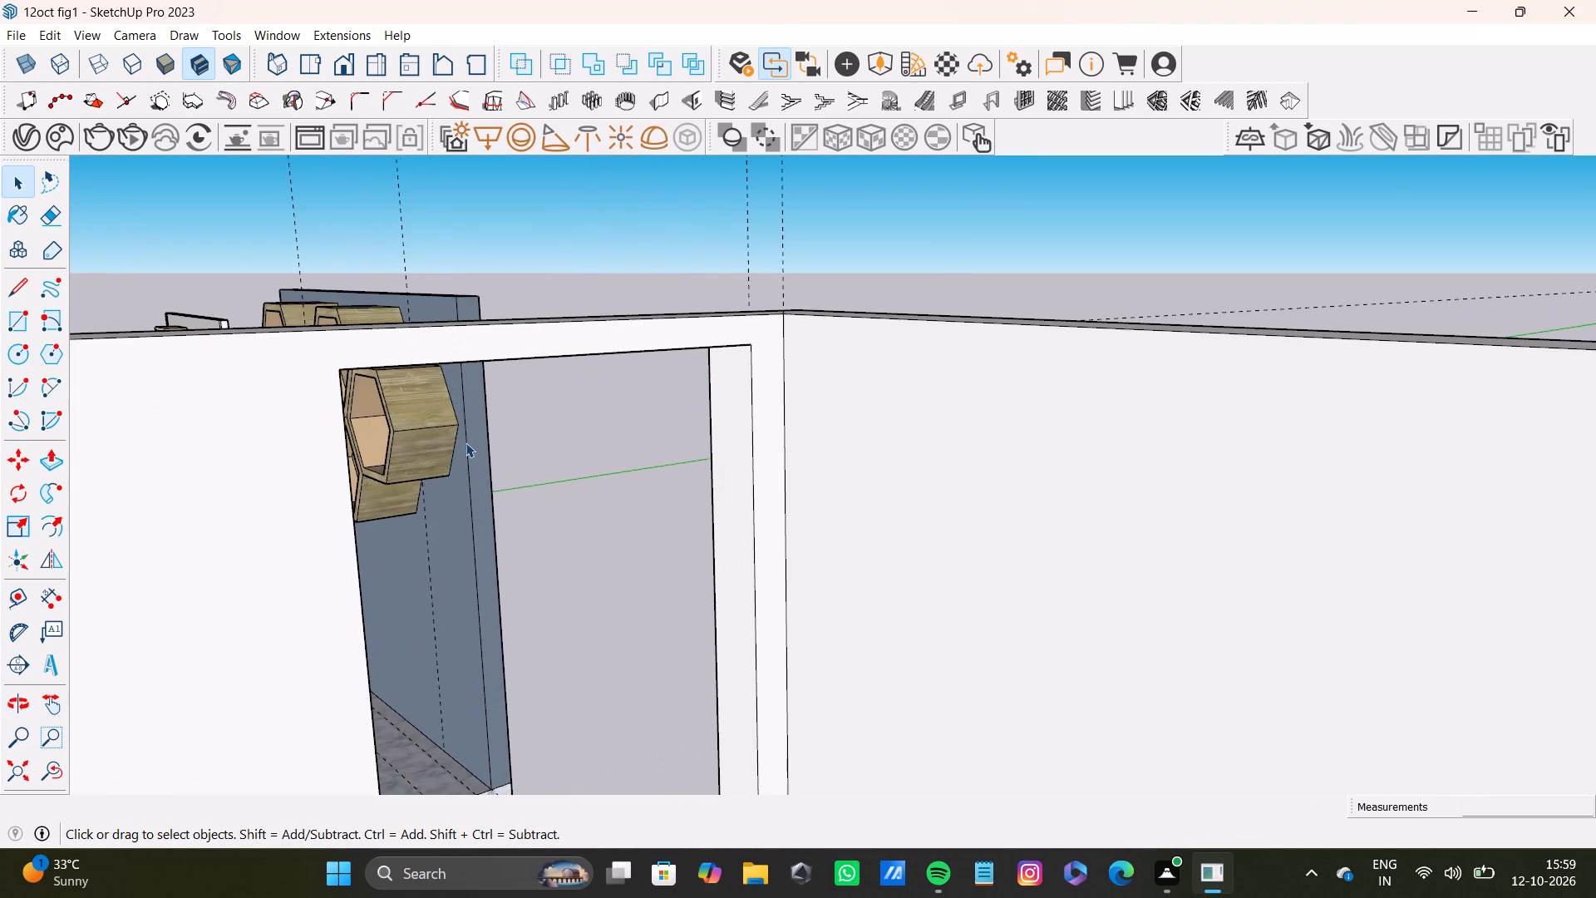
pyautogui.scroll(-3, 465, 442)
pyautogui.keyDown('shift'); pyautogui.moveTo(467, 440); pyautogui.dragTo(496, 460, button='middle'); pyautogui.keyUp('shift')
pyautogui.scroll(3, 496, 377)
pyautogui.press('space')
pyautogui.click(504, 310)
pyautogui.press('p')
pyautogui.moveTo(505, 309); pyautogui.dragTo(524, 367)
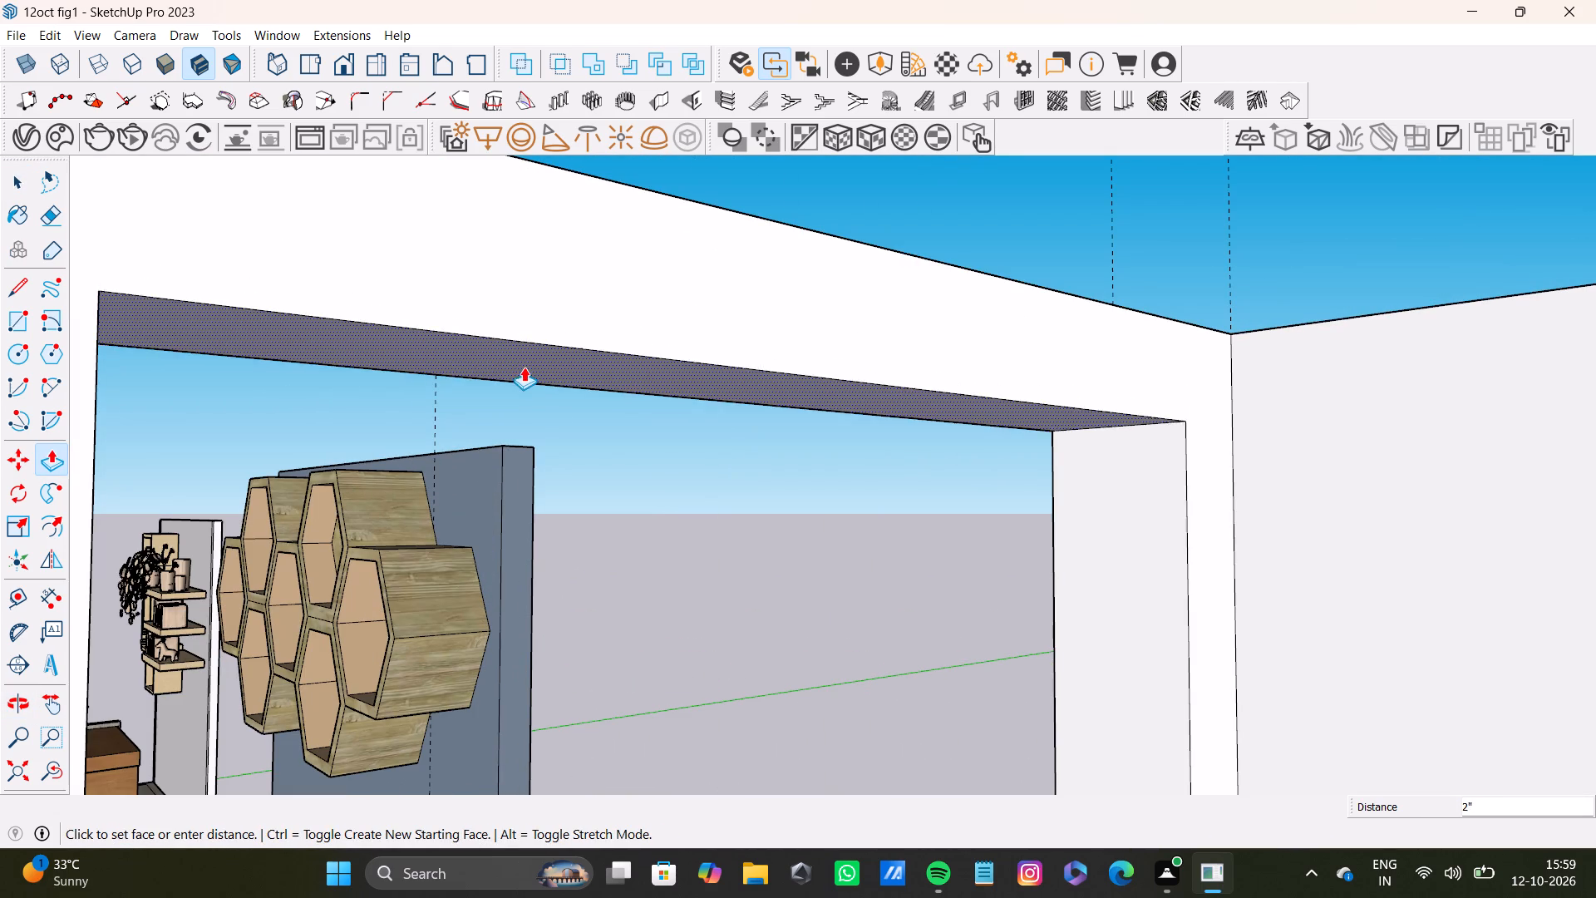
pyautogui.moveTo(524, 367); pyautogui.dragTo(541, 466)
pyautogui.scroll(-9, 541, 467)
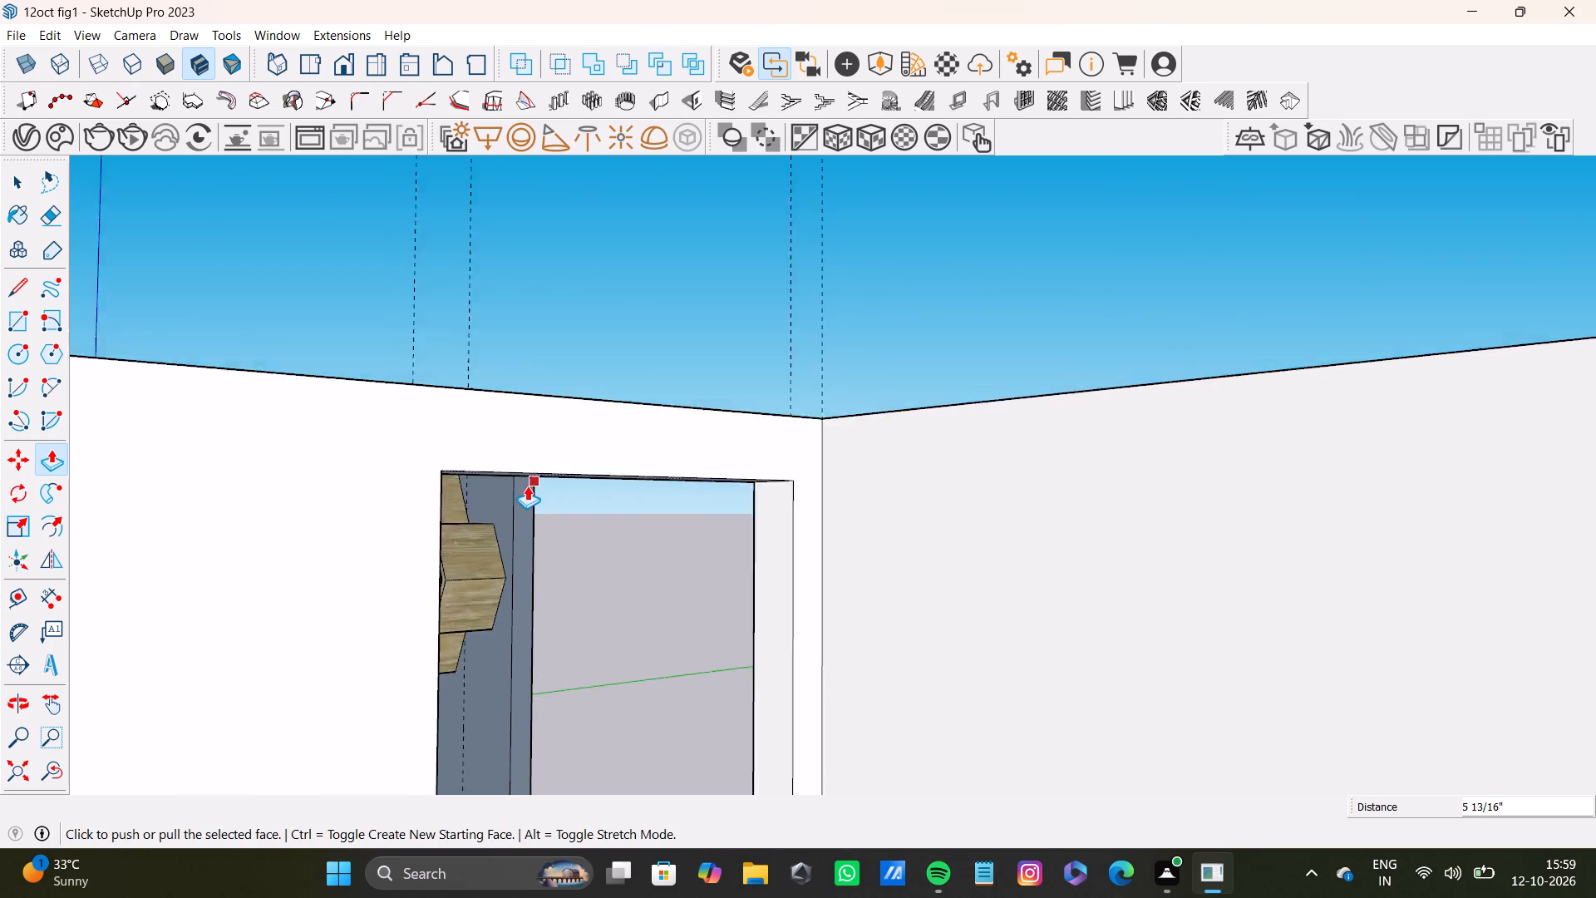
# Push/Pull the doorway jamb face nearest the back wall further into the opening to widen the jamb.
pyautogui.scroll(-6, 527, 486)
pyautogui.moveTo(571, 481); pyautogui.dragTo(671, 396, button='middle')
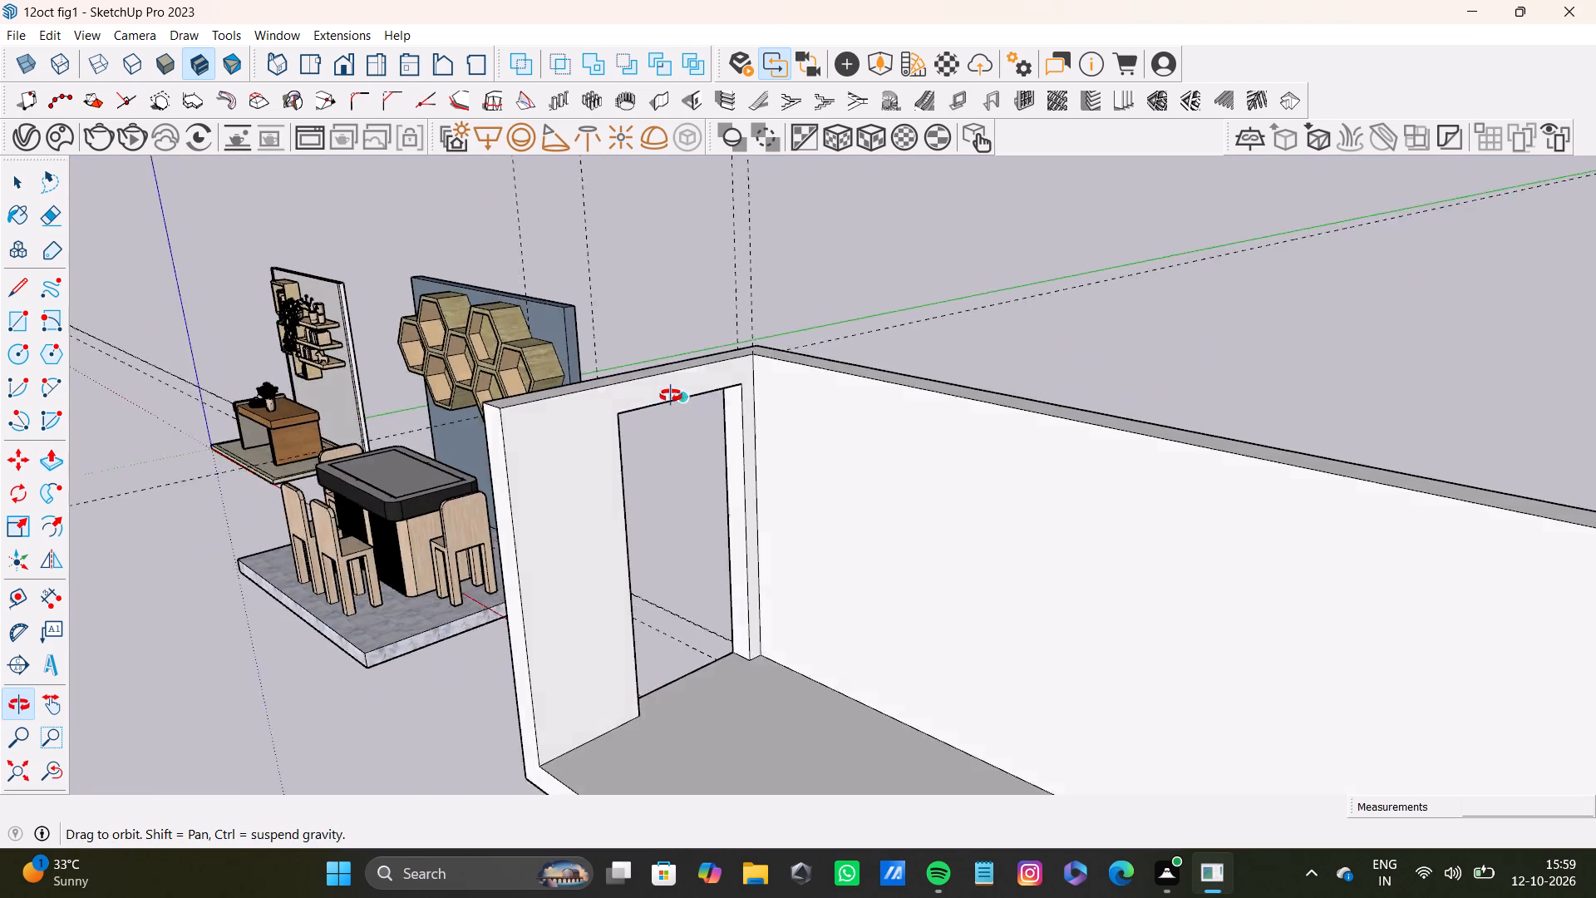
pyautogui.moveTo(671, 396); pyautogui.dragTo(652, 423, button='middle')
pyautogui.scroll(8, 747, 445)
pyautogui.press('space')
pyautogui.click(687, 431)
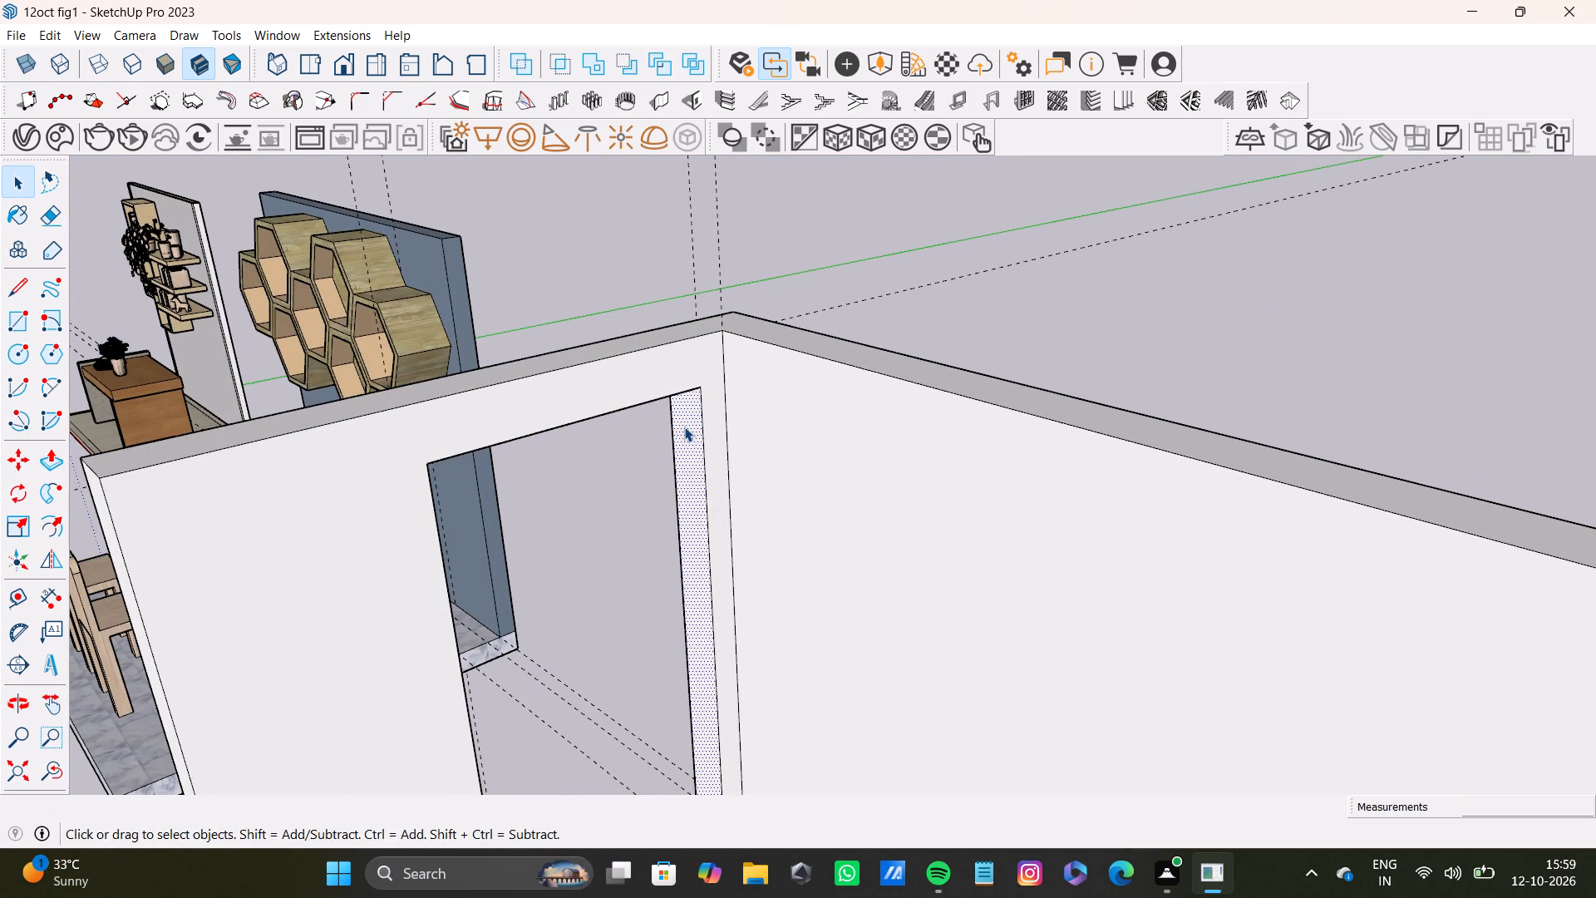
pyautogui.press('p')
pyautogui.moveTo(684, 427); pyautogui.dragTo(658, 434)
pyautogui.press('space')
# Draw a 4" vertical line on the doorway wall's outer face, extending the corner seam up to the wall's top edge.
pyautogui.scroll(-10, 656, 435)
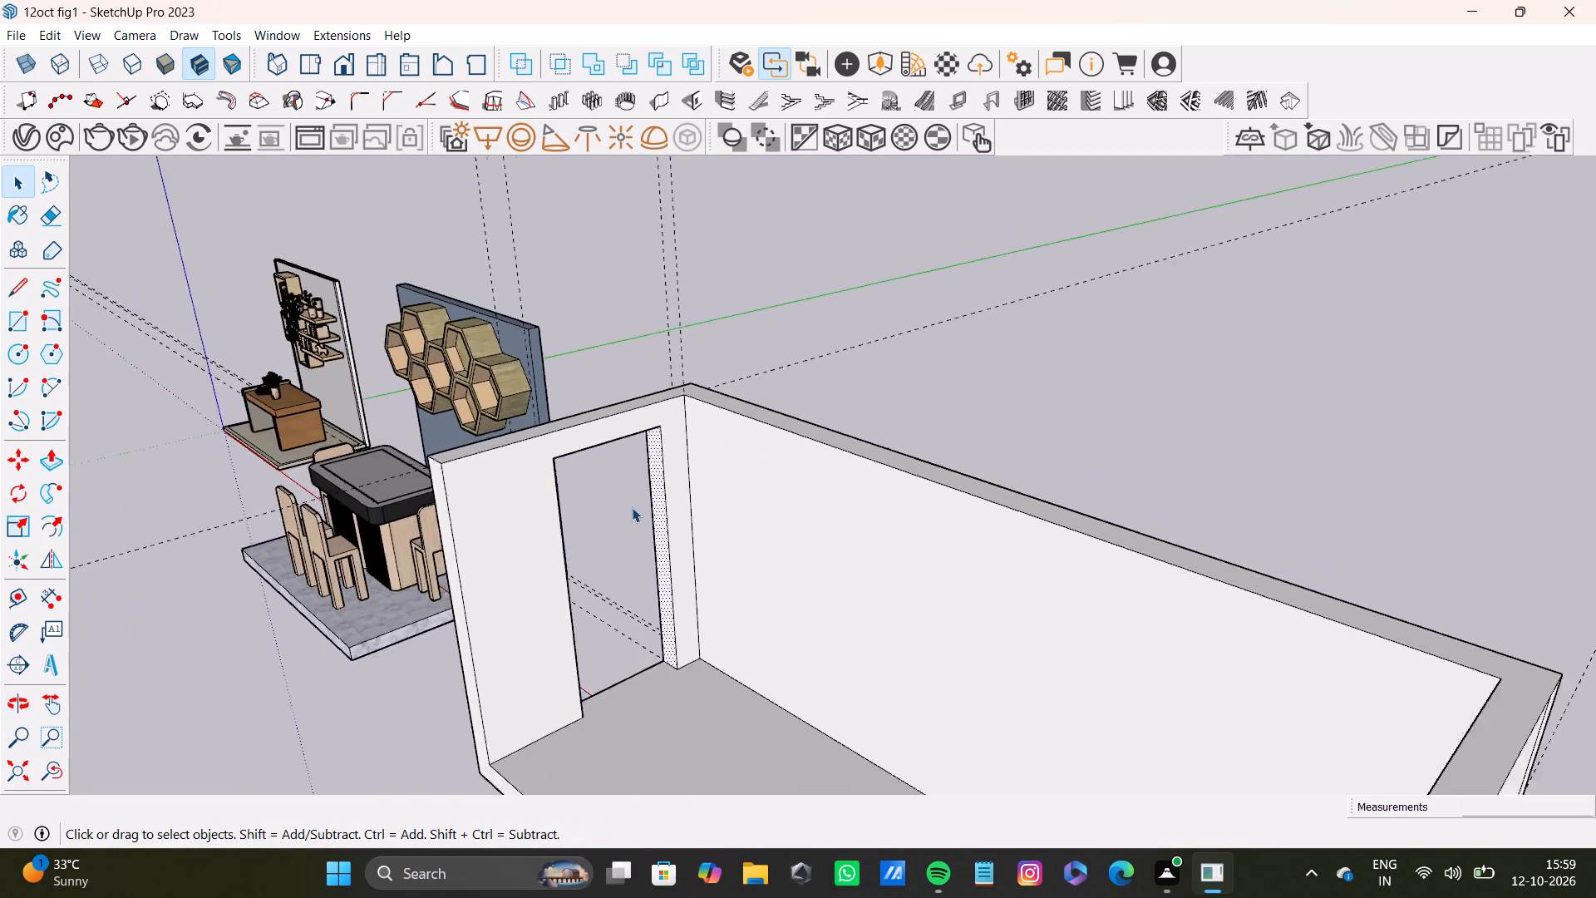
pyautogui.scroll(-4, 632, 507)
pyautogui.keyDown('shift'); pyautogui.moveTo(626, 545); pyautogui.dragTo(735, 524, button='middle'); pyautogui.keyUp('shift')
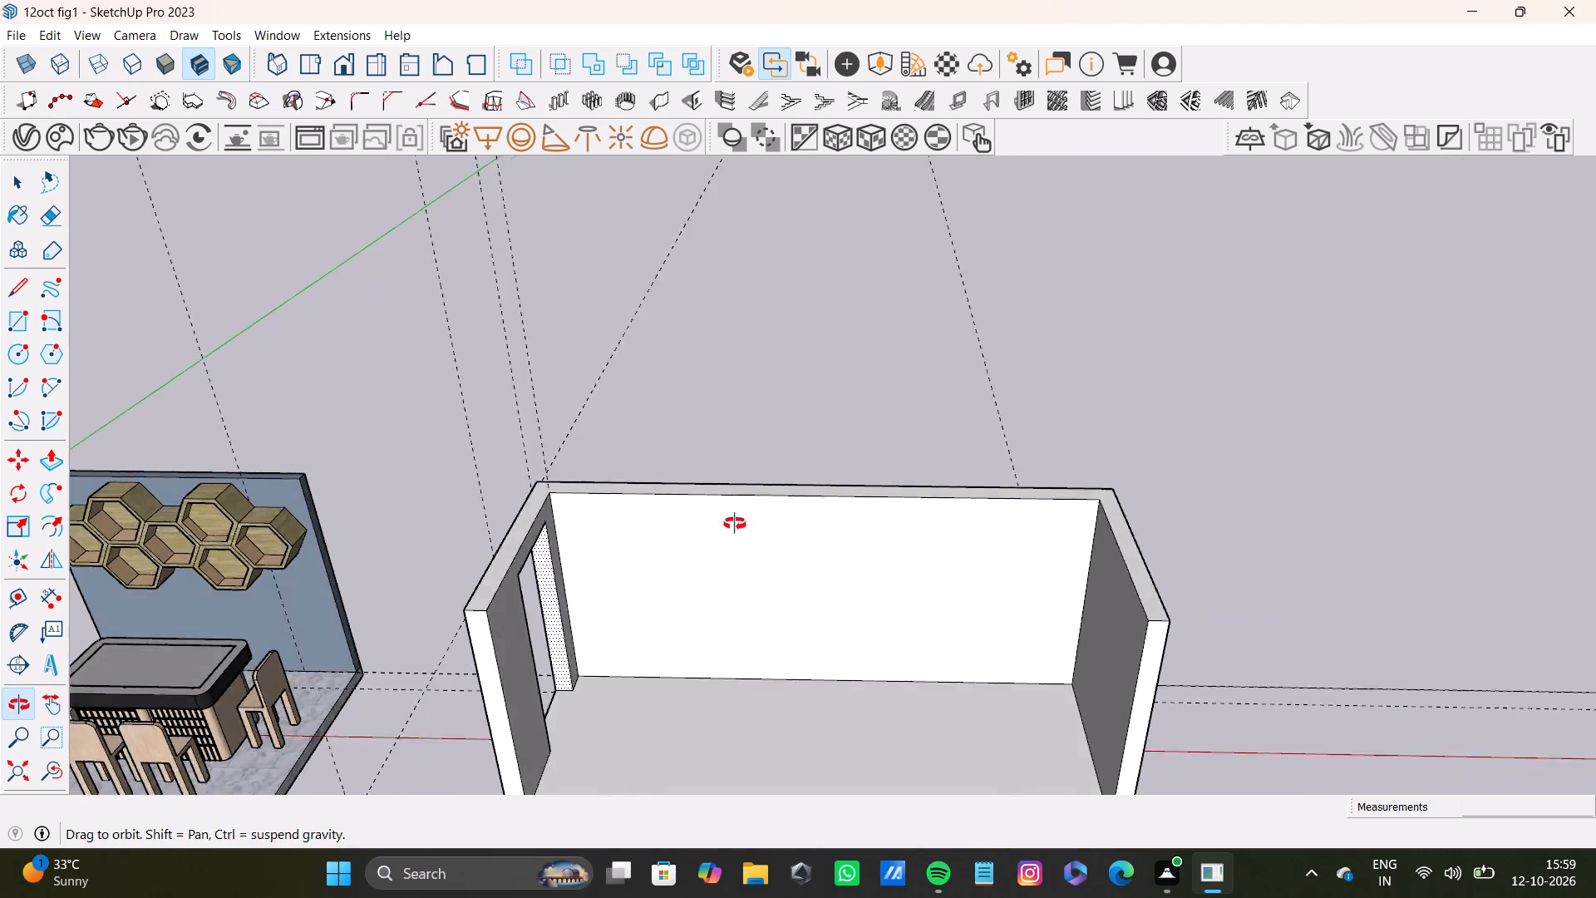
pyautogui.keyDown('shift'); pyautogui.moveTo(735, 524); pyautogui.dragTo(1332, 523, button='middle'); pyautogui.keyUp('shift')
pyautogui.scroll(14, 977, 657)
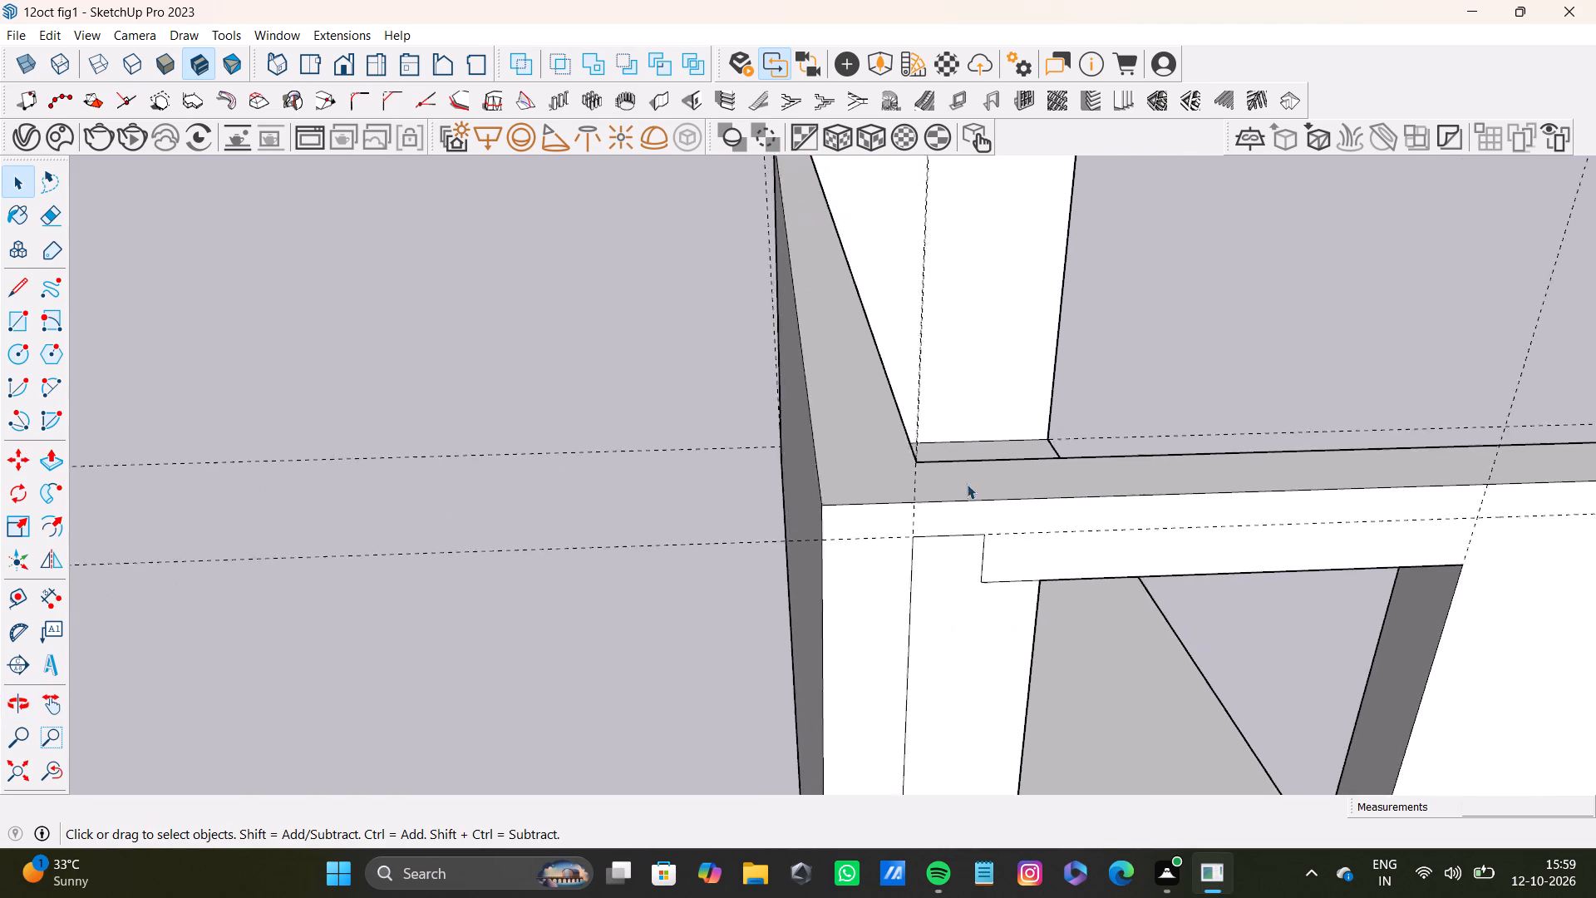
pyautogui.scroll(11, 967, 484)
pyautogui.click(948, 563)
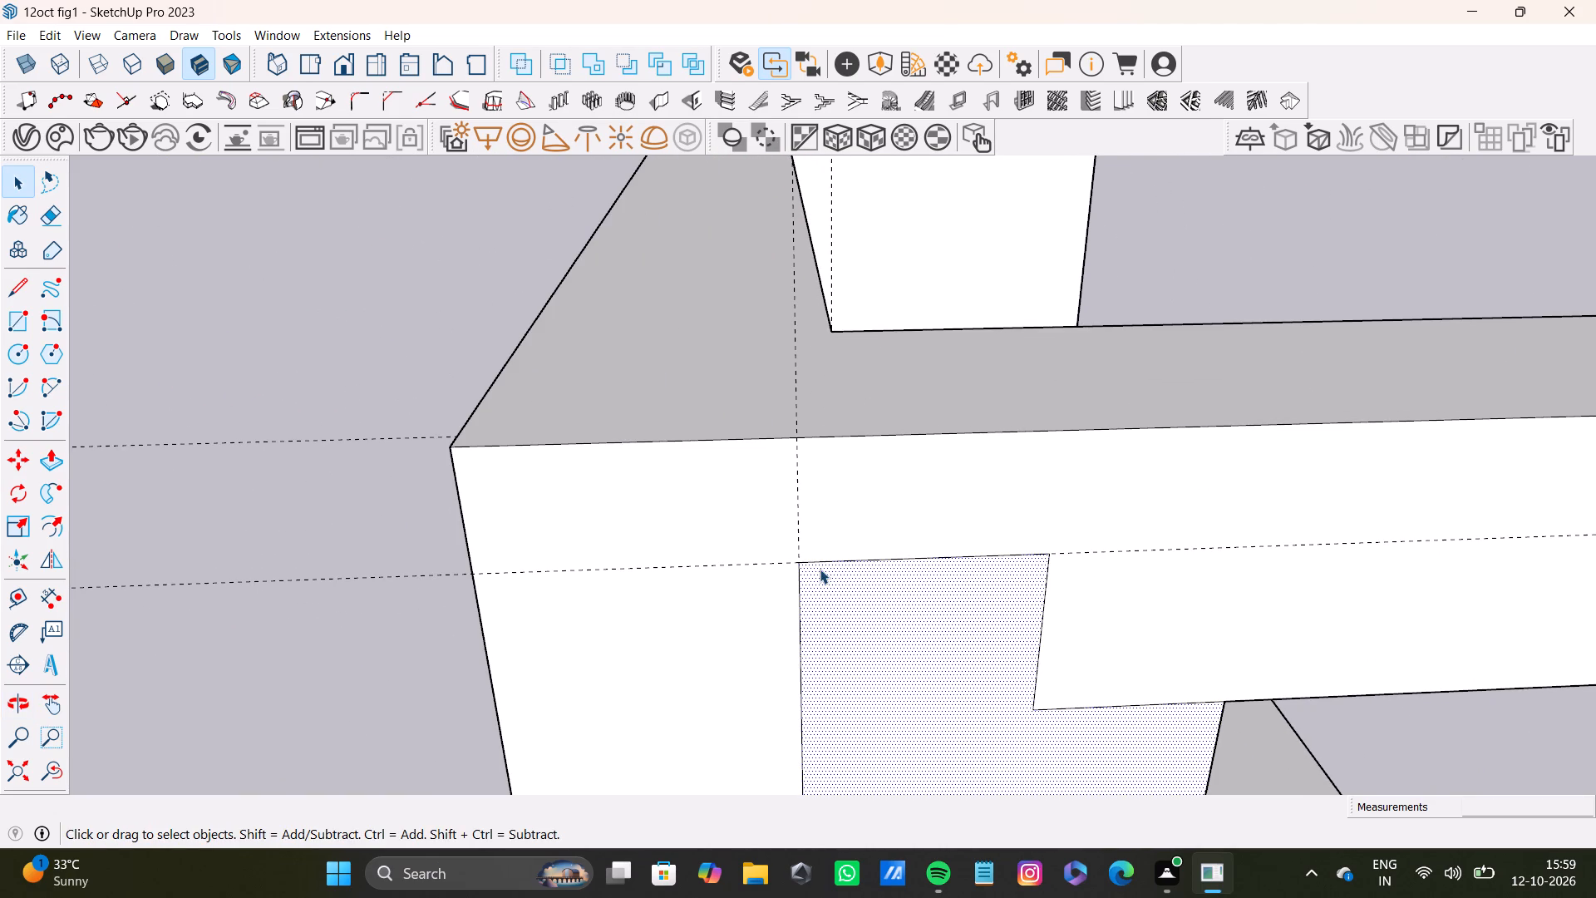
pyautogui.press('l')
pyautogui.click(797, 561)
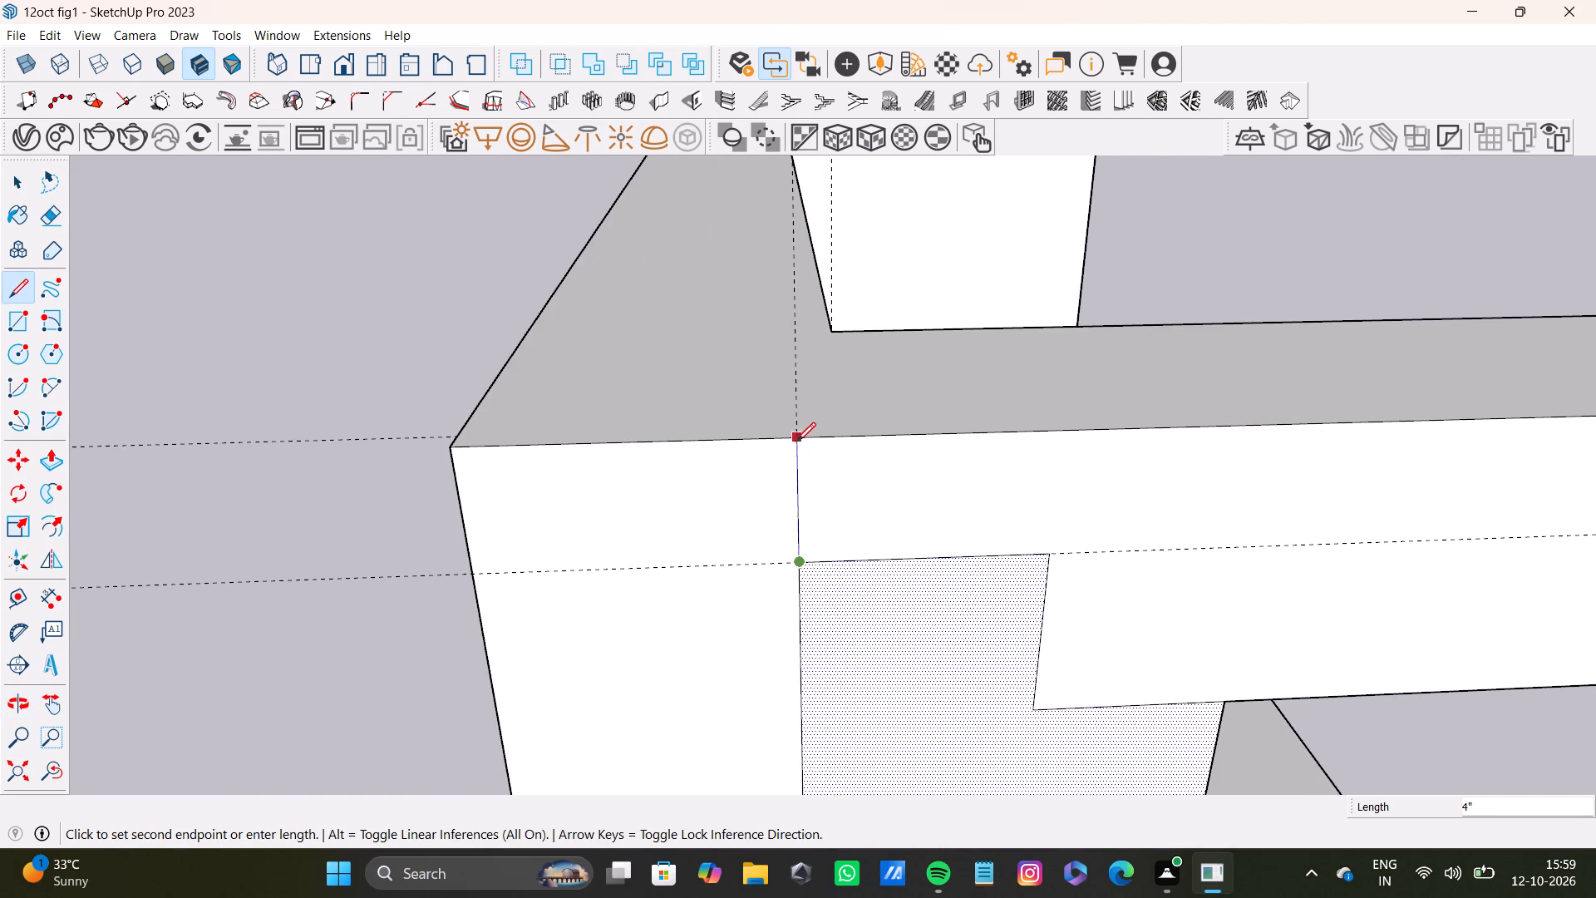
pyautogui.click(796, 440)
pyautogui.press('space')
# Delete the three leftover edges outlining the notch above the doorway on the wall's outer face.
pyautogui.click(845, 557)
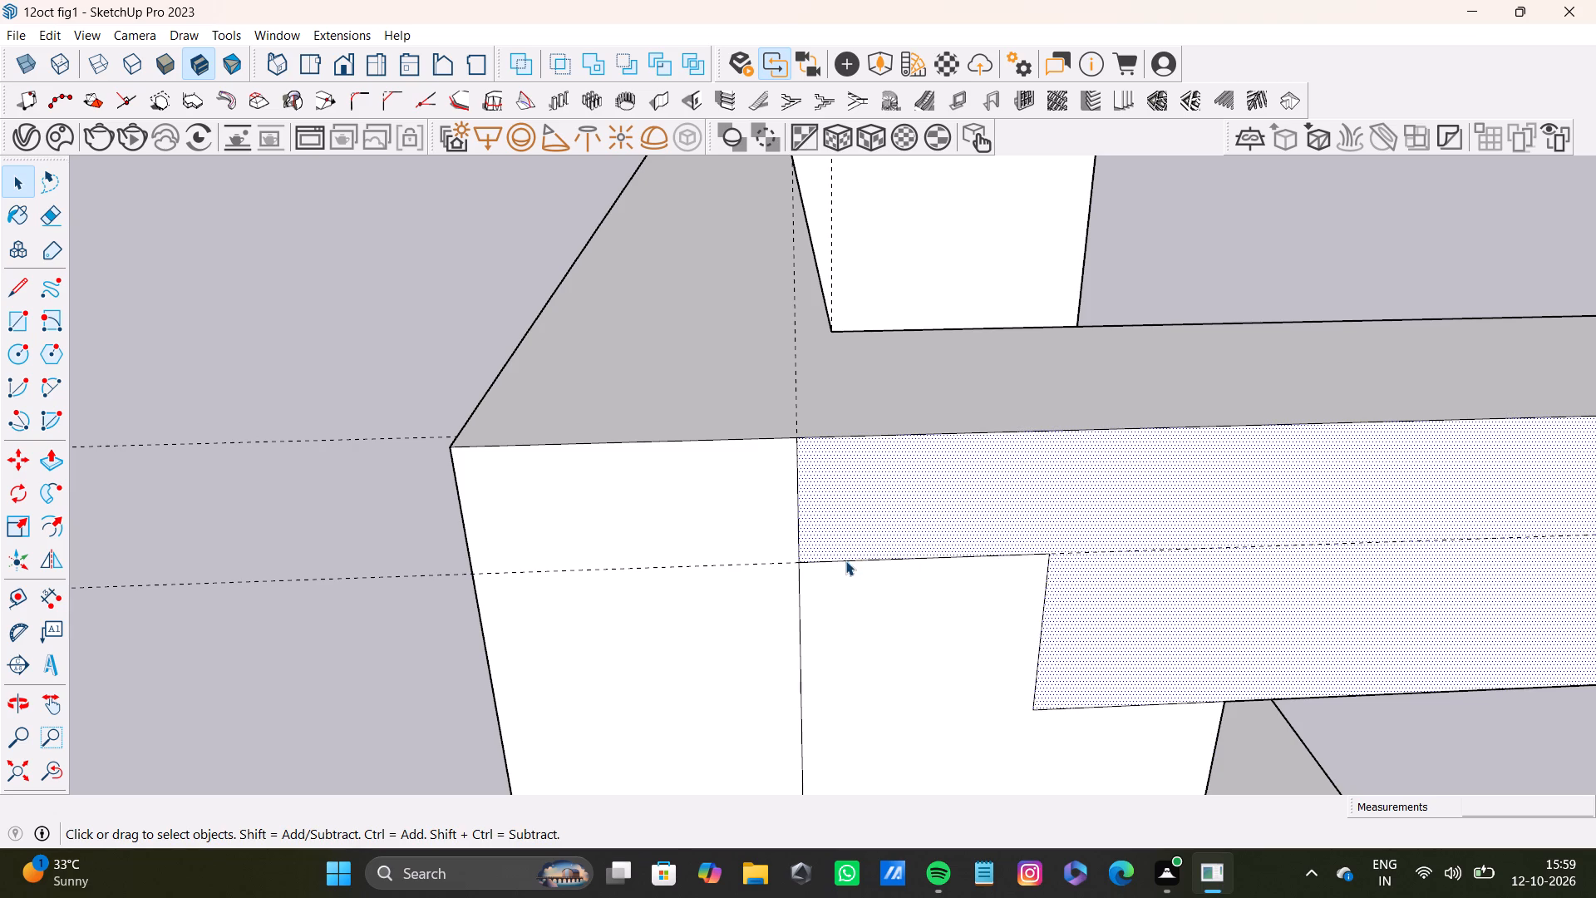
pyautogui.click(845, 565)
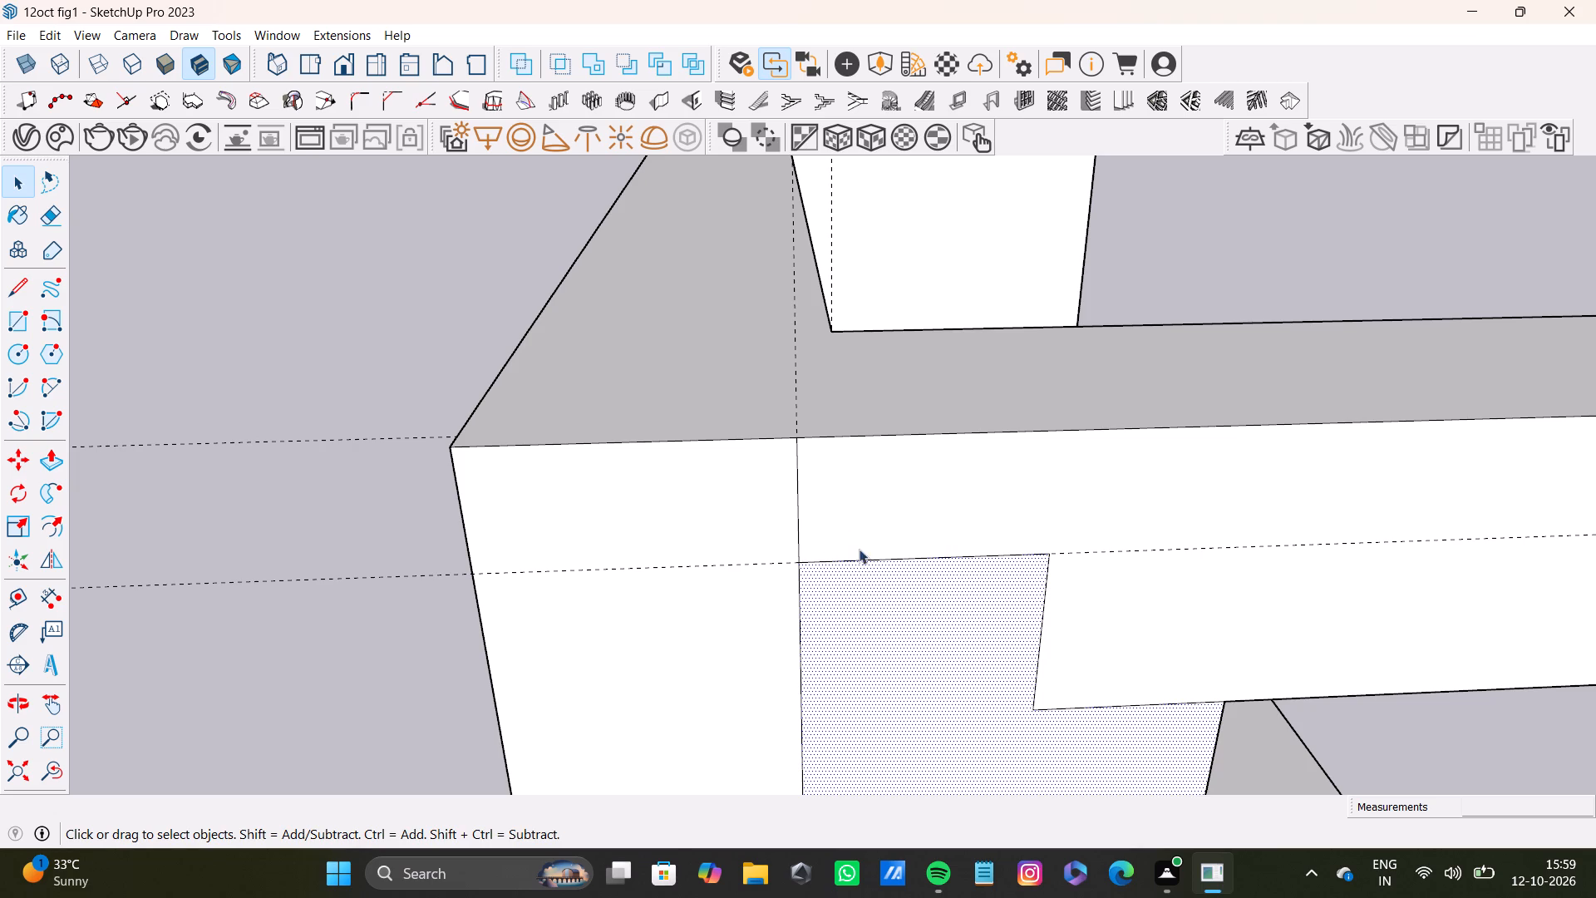
pyautogui.click(923, 555)
pyautogui.click(924, 558)
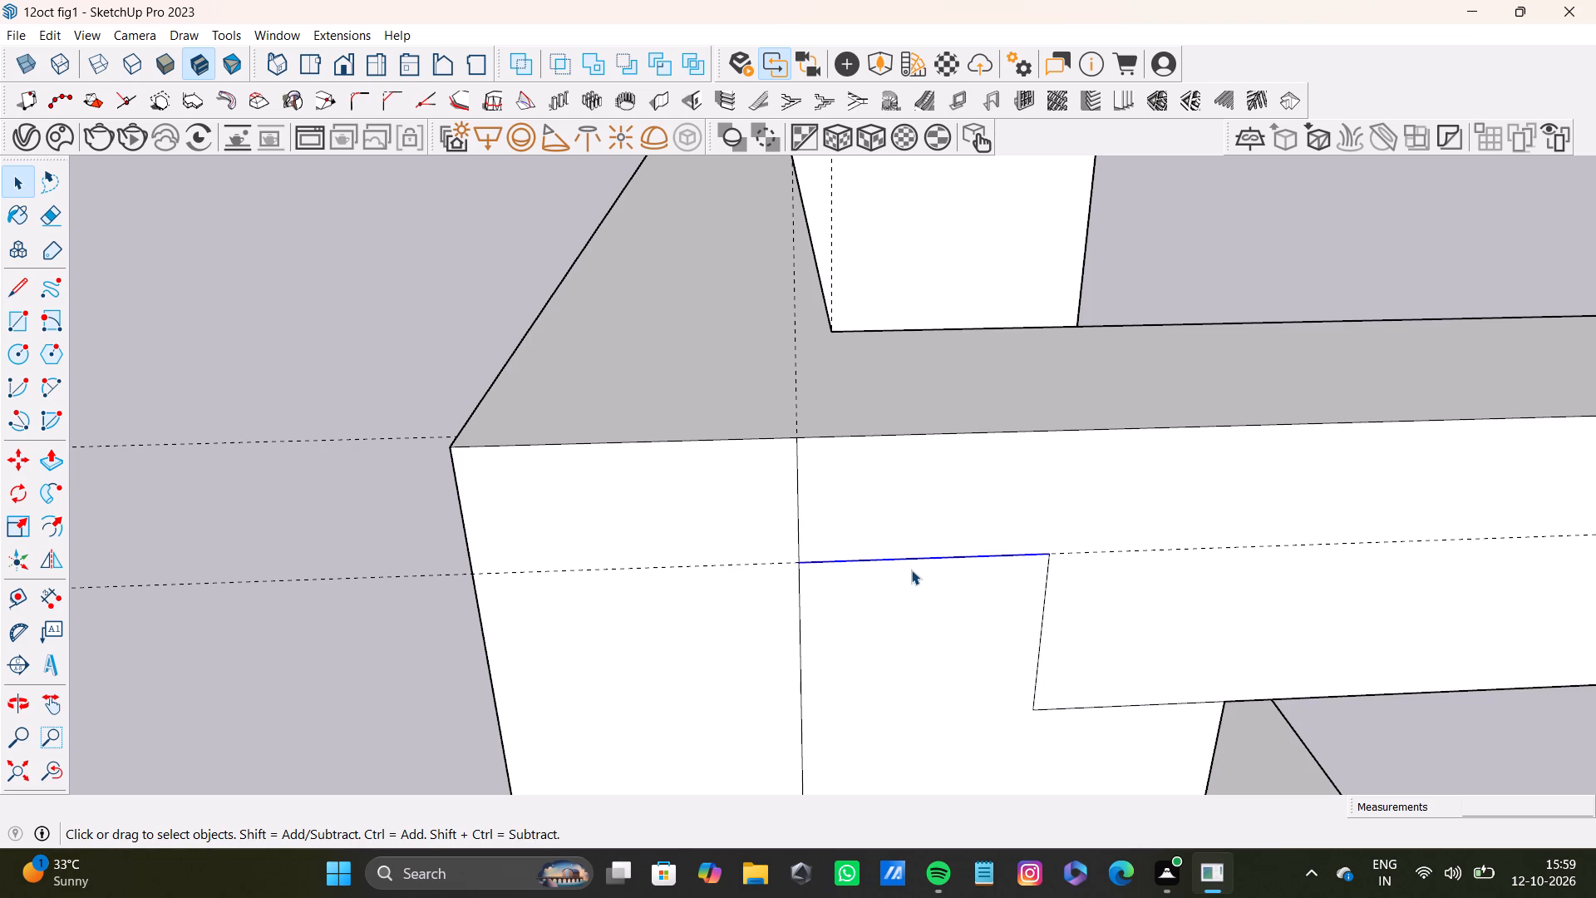
pyautogui.press('Delete')
pyautogui.click(1034, 703)
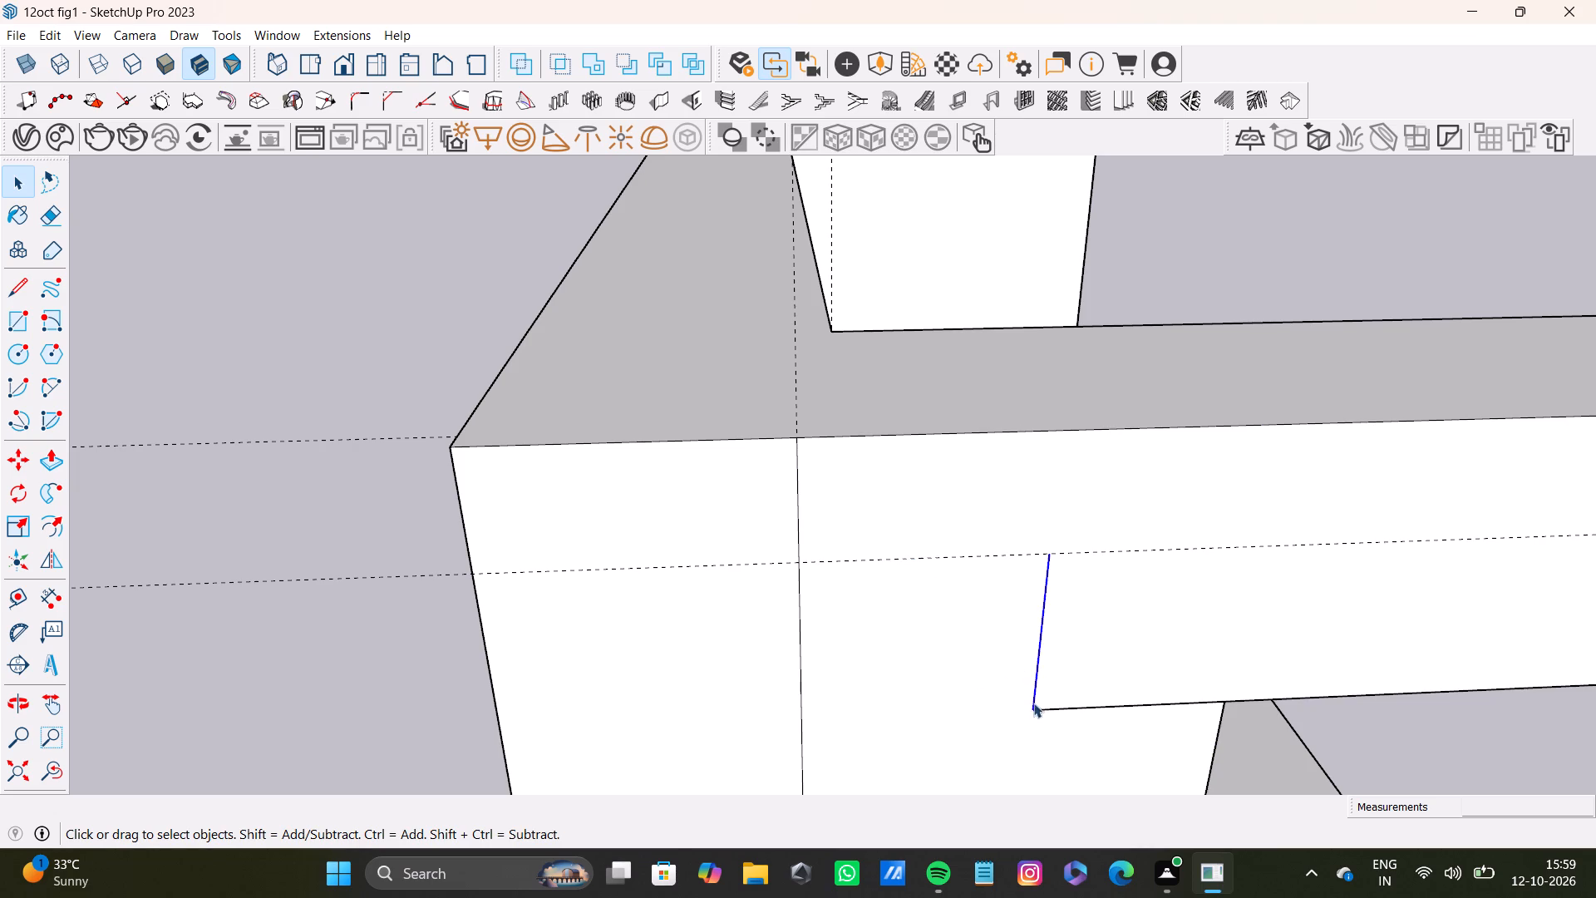
pyautogui.press('Delete')
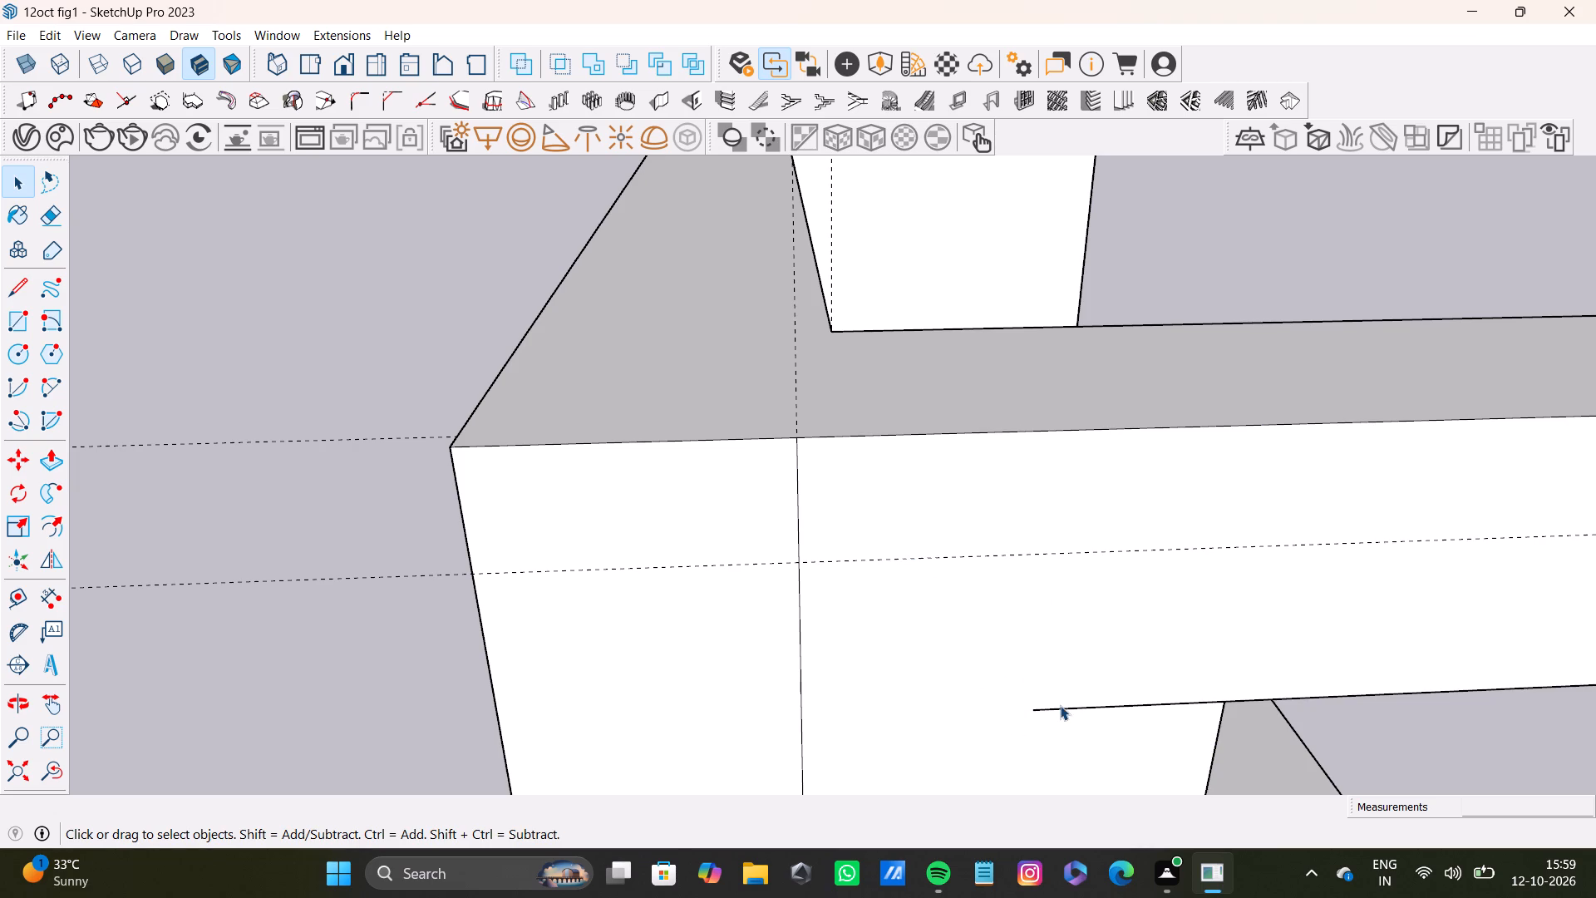
pyautogui.click(1060, 705)
pyautogui.click(1062, 707)
pyautogui.press('Delete')
# Delete the two leftover horizontal edges at the base of the doorway wall's outer face, between the opening and the back corner.
pyautogui.scroll(-13, 748, 555)
pyautogui.moveTo(869, 530); pyautogui.dragTo(768, 437, button='middle')
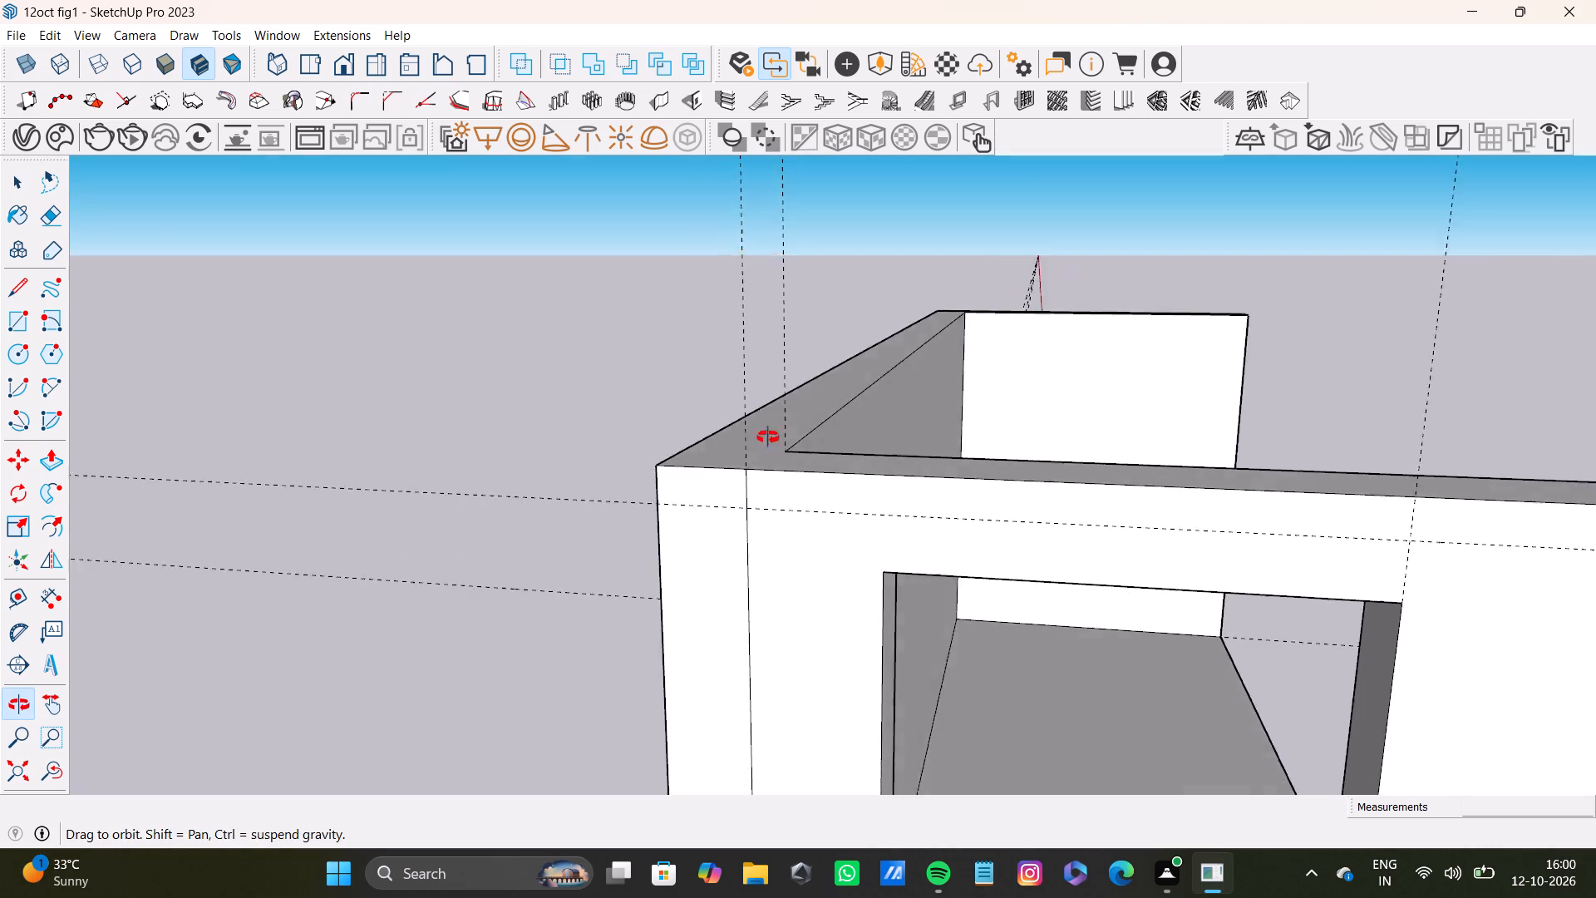
pyautogui.moveTo(768, 437); pyautogui.dragTo(760, 494, button='middle')
pyautogui.middleClick(760, 494)
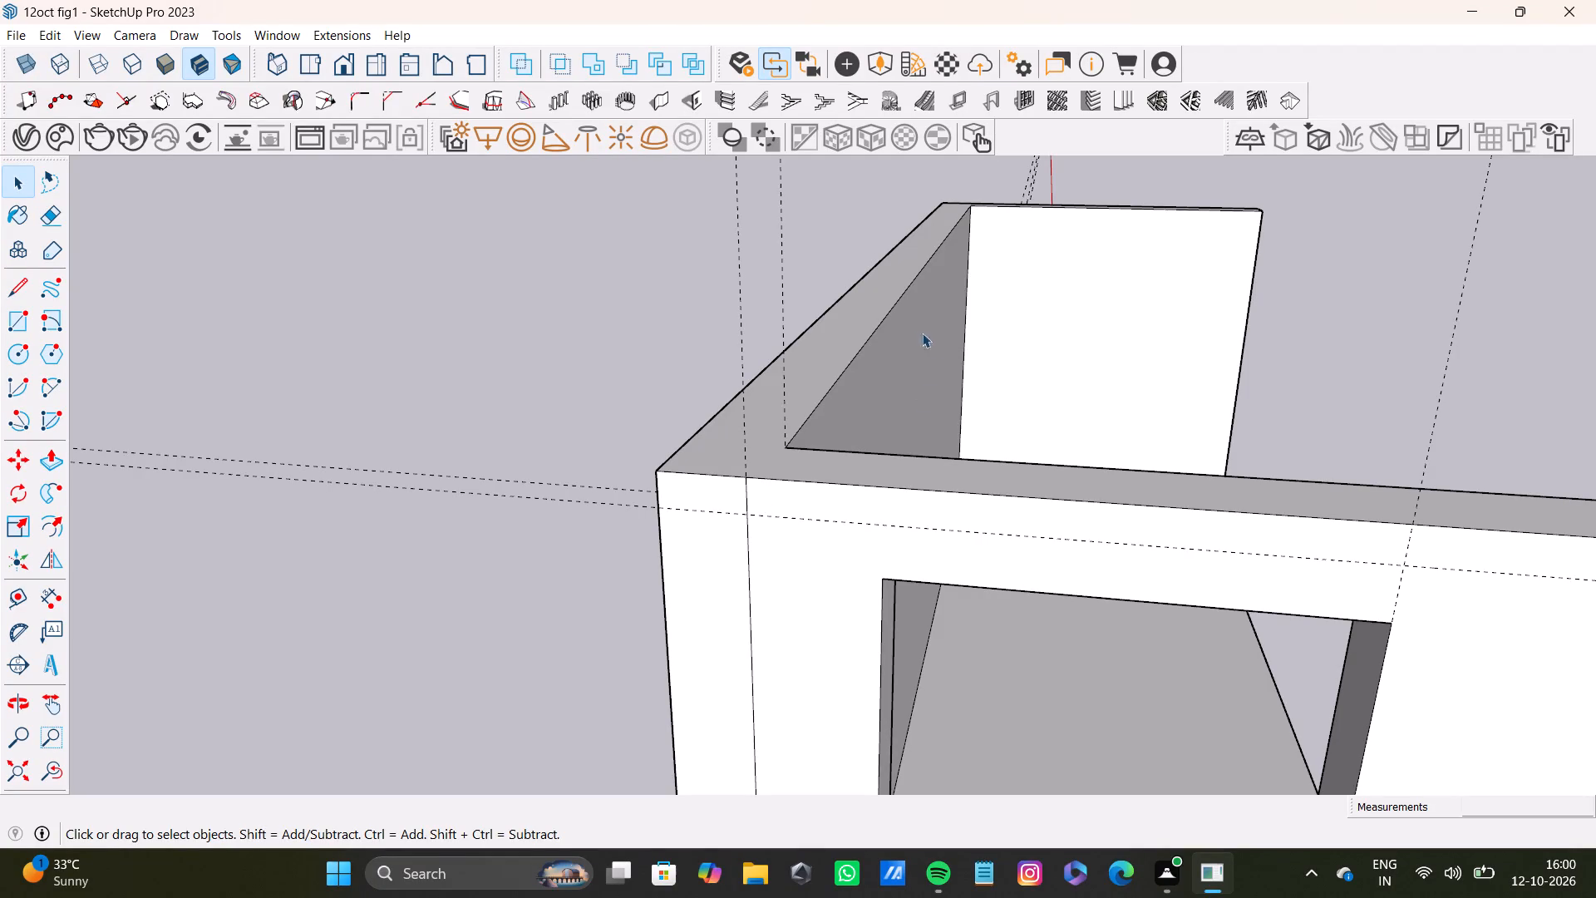
pyautogui.scroll(-10, 900, 725)
pyautogui.keyDown('shift'); pyautogui.moveTo(822, 648); pyautogui.dragTo(1025, 484, button='middle'); pyautogui.keyUp('shift')
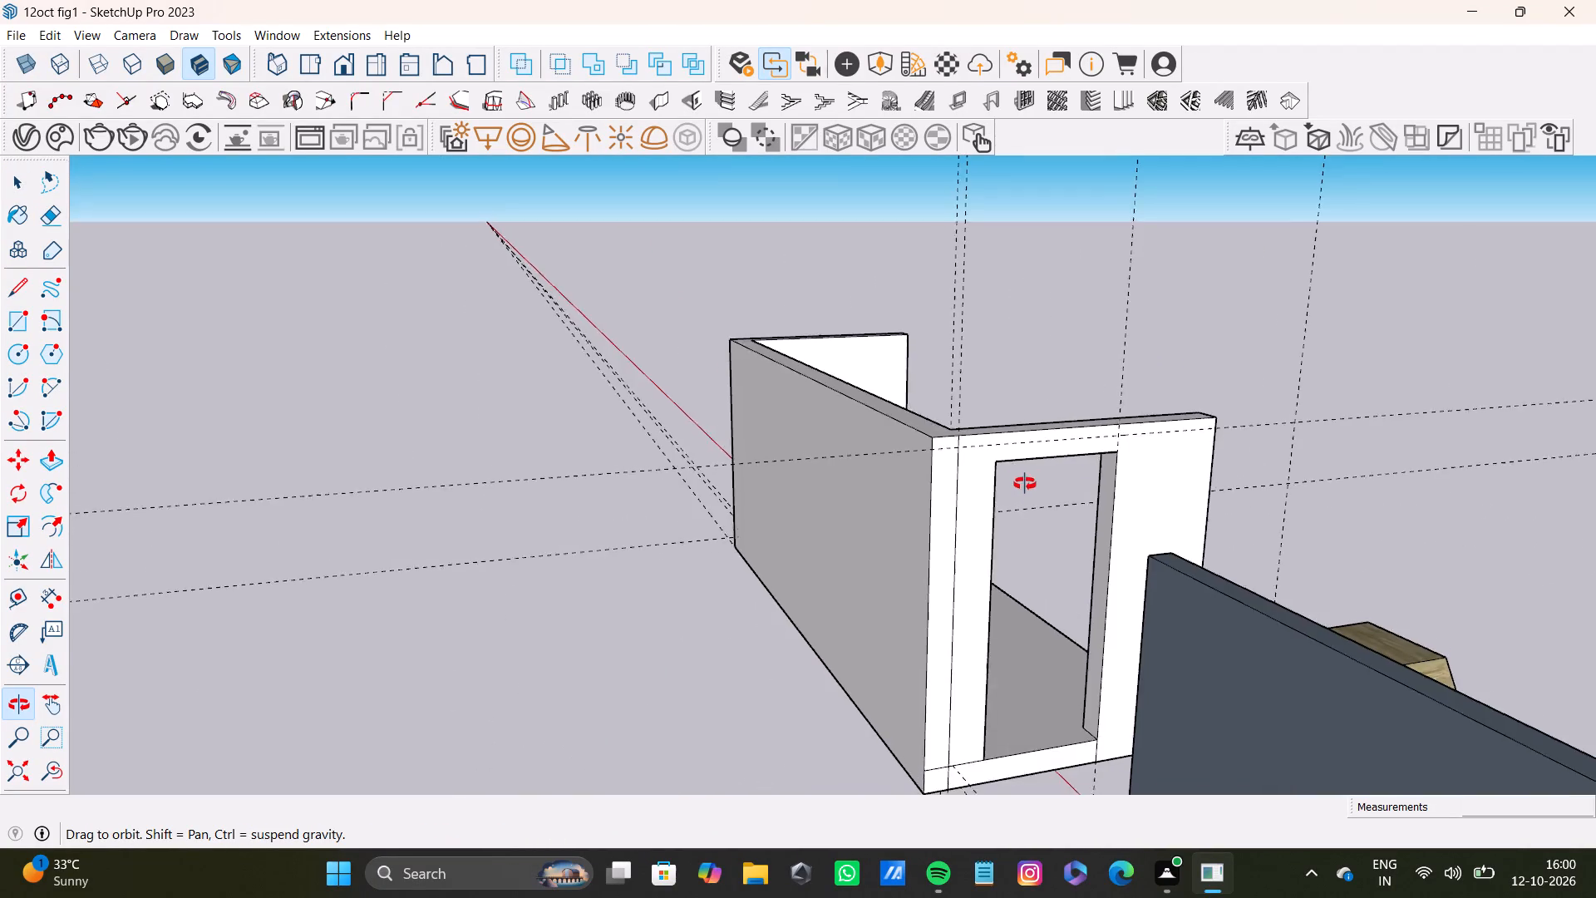
pyautogui.keyDown('shift'); pyautogui.moveTo(1025, 484); pyautogui.dragTo(1010, 455, button='middle'); pyautogui.keyUp('shift')
pyautogui.scroll(10, 916, 724)
pyautogui.keyDown('shift'); pyautogui.moveTo(961, 746); pyautogui.dragTo(939, 612, button='middle'); pyautogui.keyUp('shift')
pyautogui.scroll(3, 934, 621)
pyautogui.click(948, 603)
pyautogui.press('Delete')
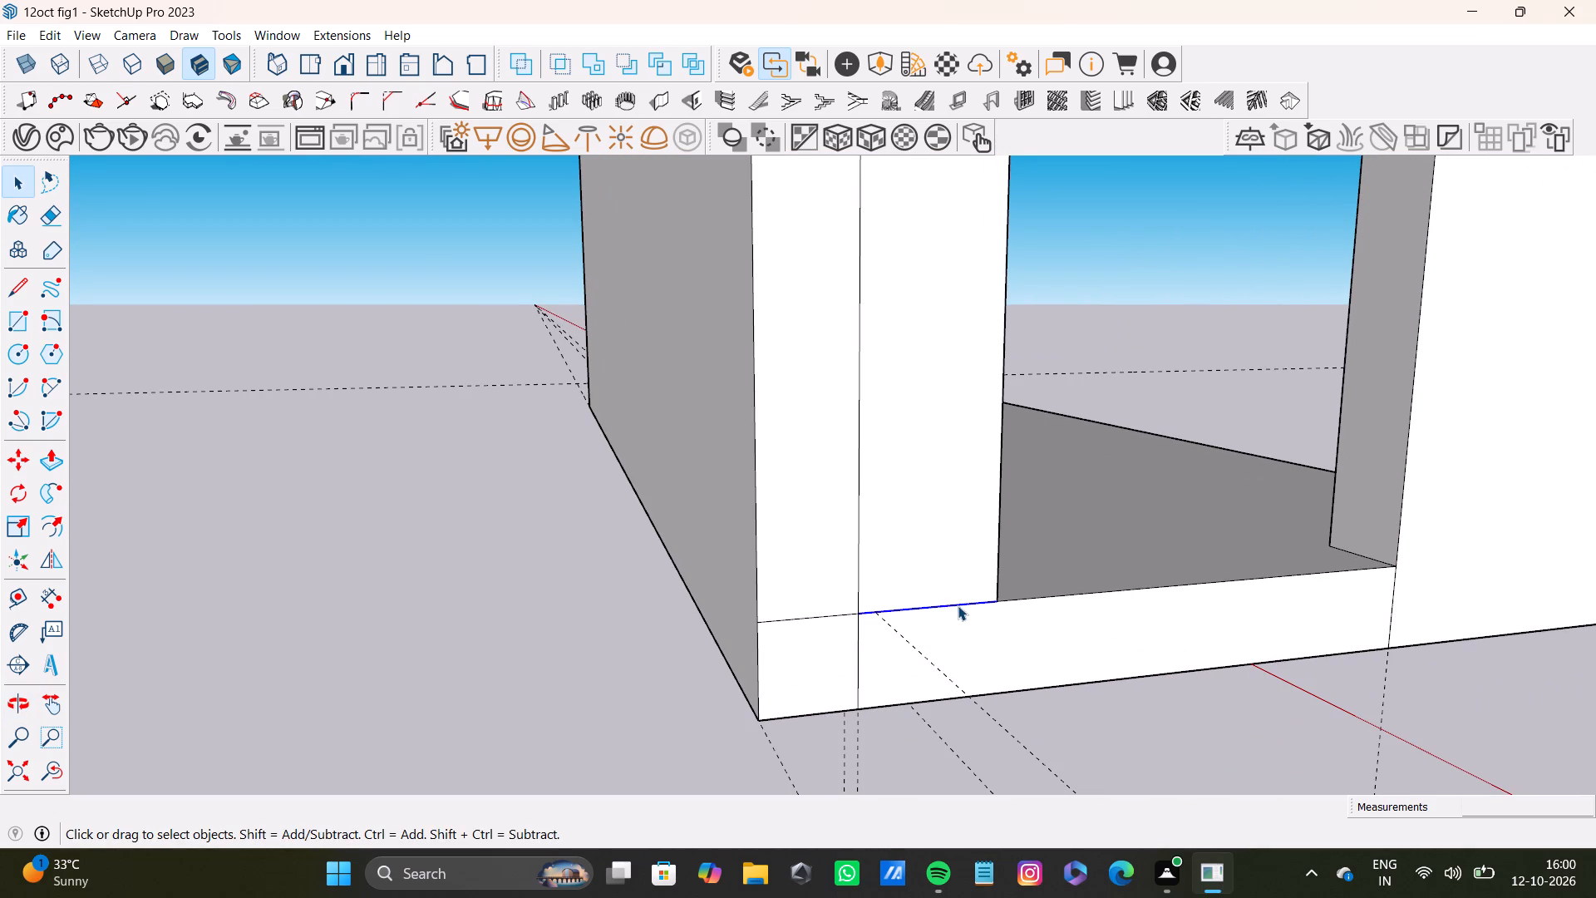
pyautogui.click(811, 618)
pyautogui.press('Delete')
# Examine the cleaned doorway wall and the third scene's room from outside and inside.
pyautogui.scroll(-5, 844, 646)
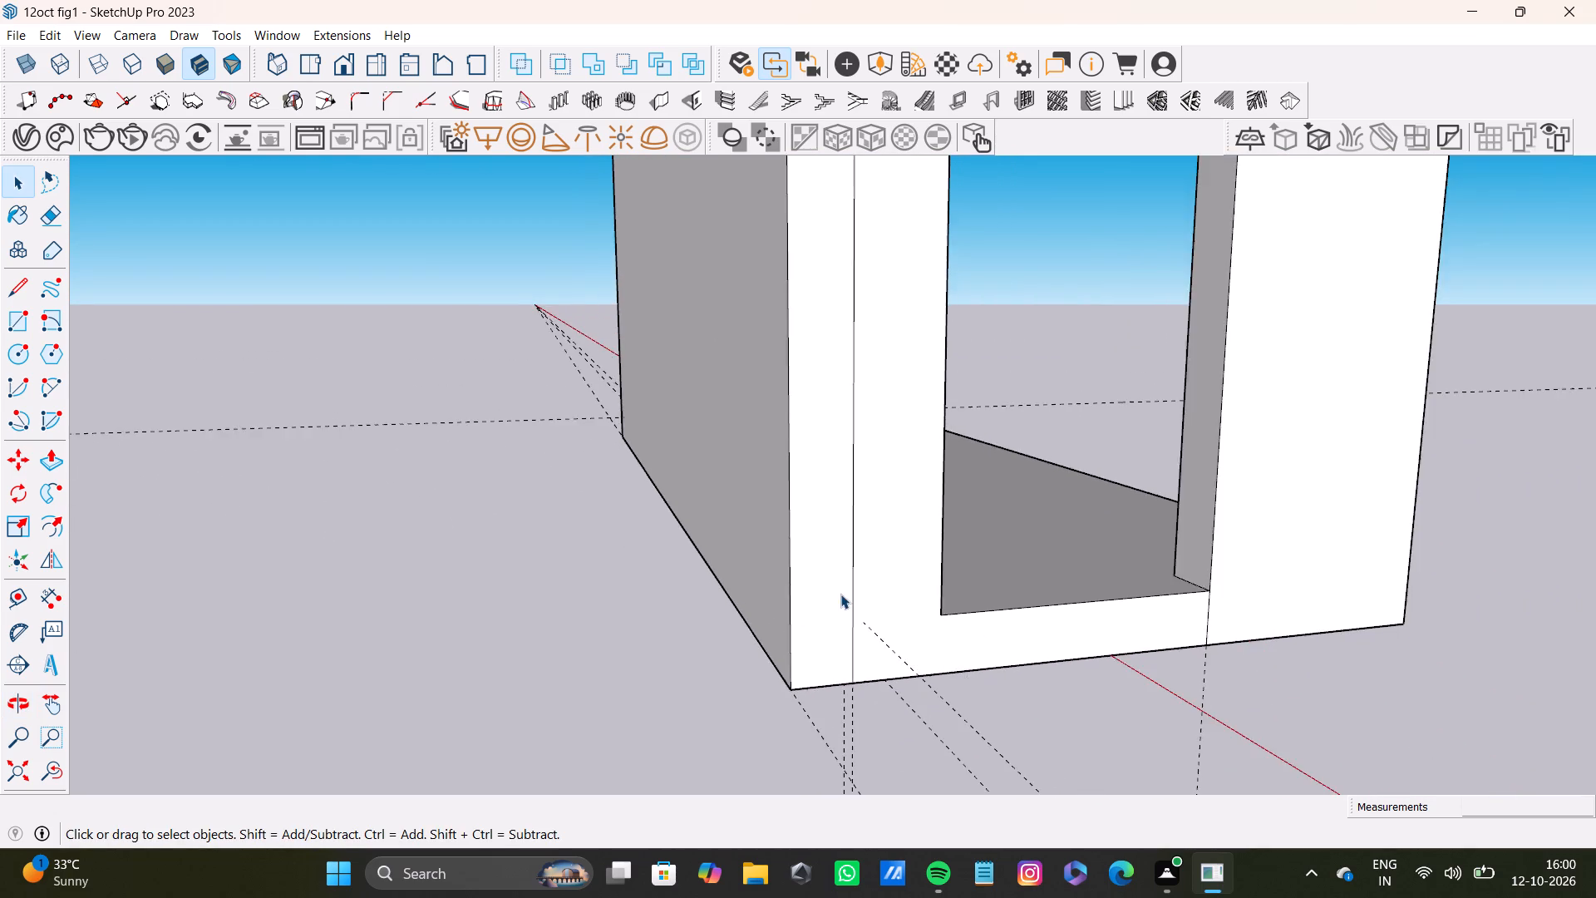
pyautogui.scroll(-10, 840, 594)
pyautogui.moveTo(973, 556); pyautogui.dragTo(630, 757, button='middle')
pyautogui.scroll(-4, 1235, 511)
pyautogui.keyDown('shift'); pyautogui.moveTo(1406, 511); pyautogui.dragTo(1242, 539, button='middle'); pyautogui.keyUp('shift')
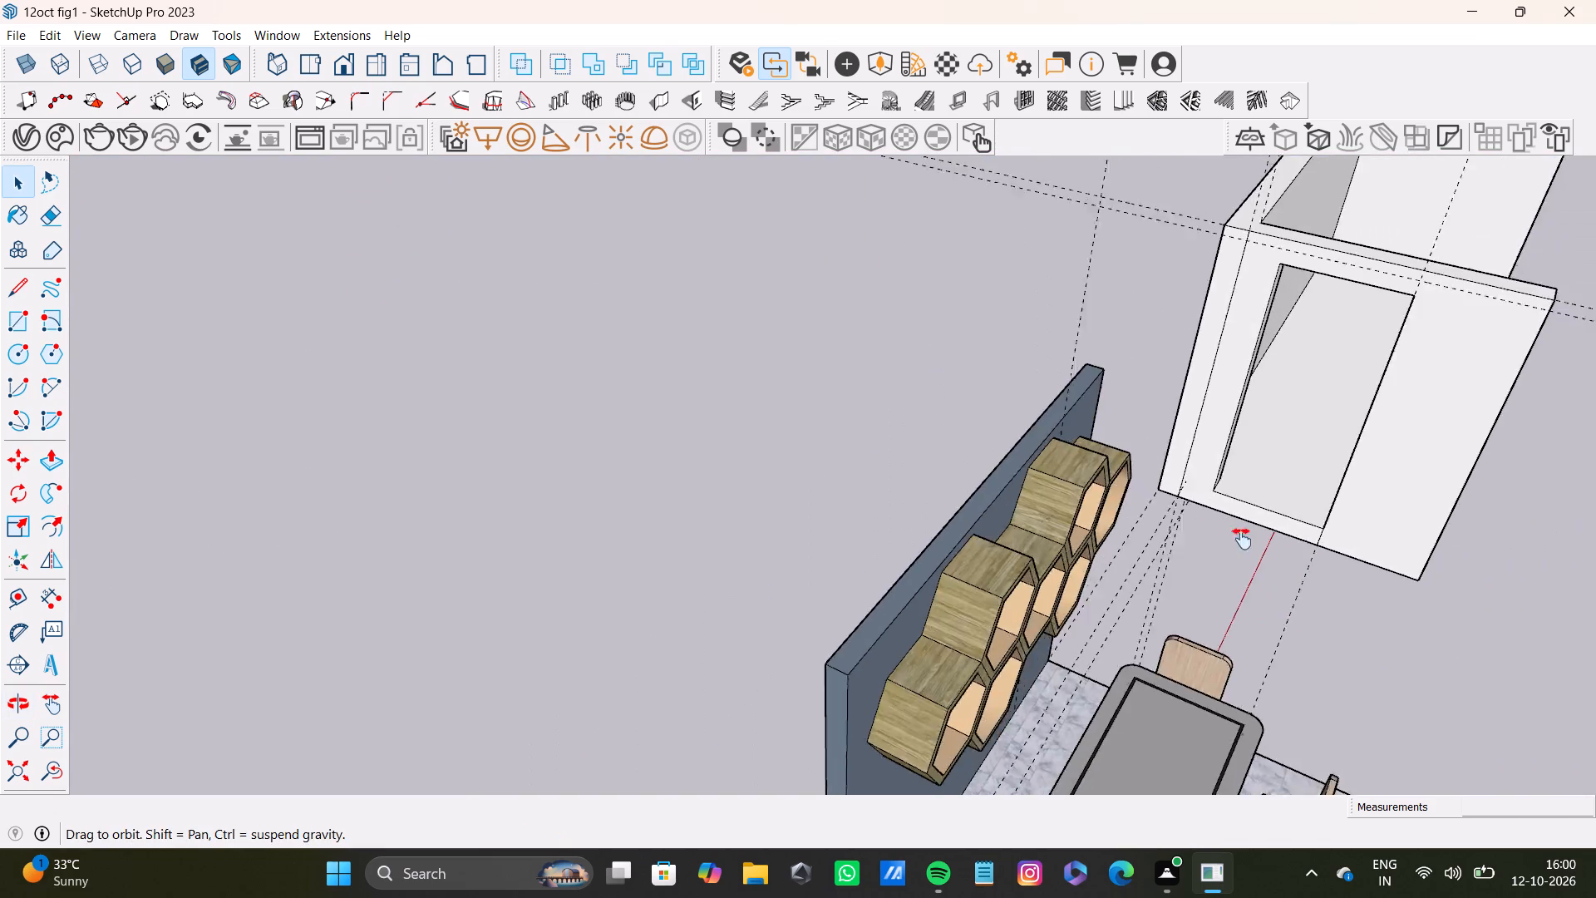
pyautogui.keyDown('shift'); pyautogui.moveTo(1242, 539); pyautogui.dragTo(662, 526, button='middle'); pyautogui.keyUp('shift')
pyautogui.scroll(4, 1003, 569)
pyautogui.keyDown('shift'); pyautogui.scroll(-8, 1054, 567); pyautogui.keyUp('shift')
pyautogui.keyDown('shift'); pyautogui.moveTo(1034, 699); pyautogui.dragTo(480, 442, button='middle'); pyautogui.keyUp('shift')
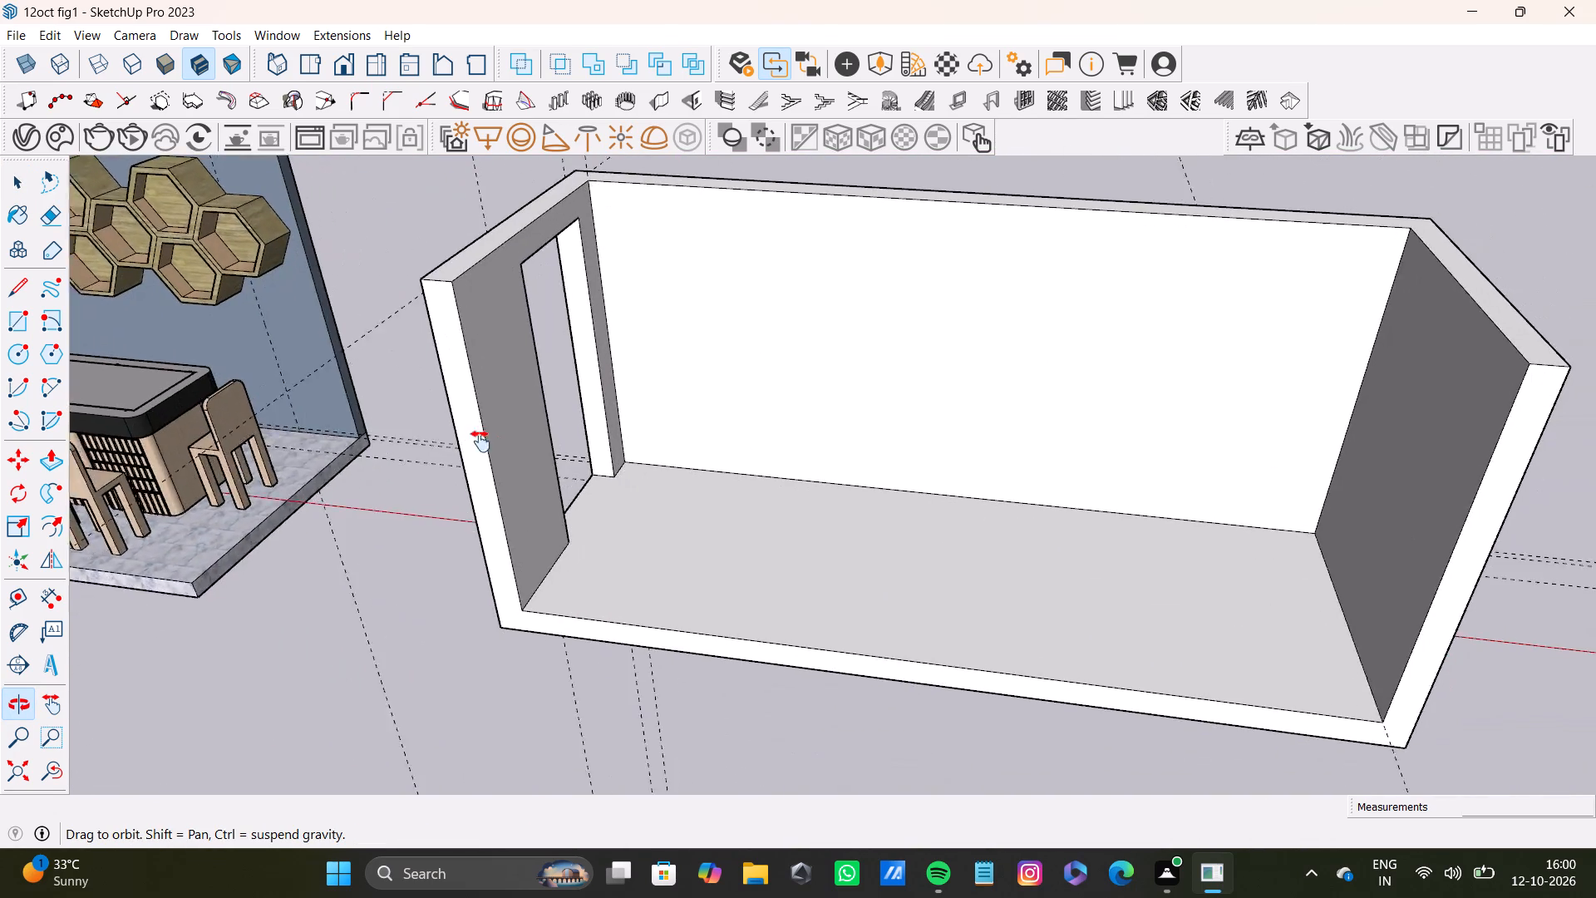
pyautogui.keyDown('shift'); pyautogui.moveTo(480, 442); pyautogui.dragTo(469, 477, button='middle'); pyautogui.keyUp('shift')
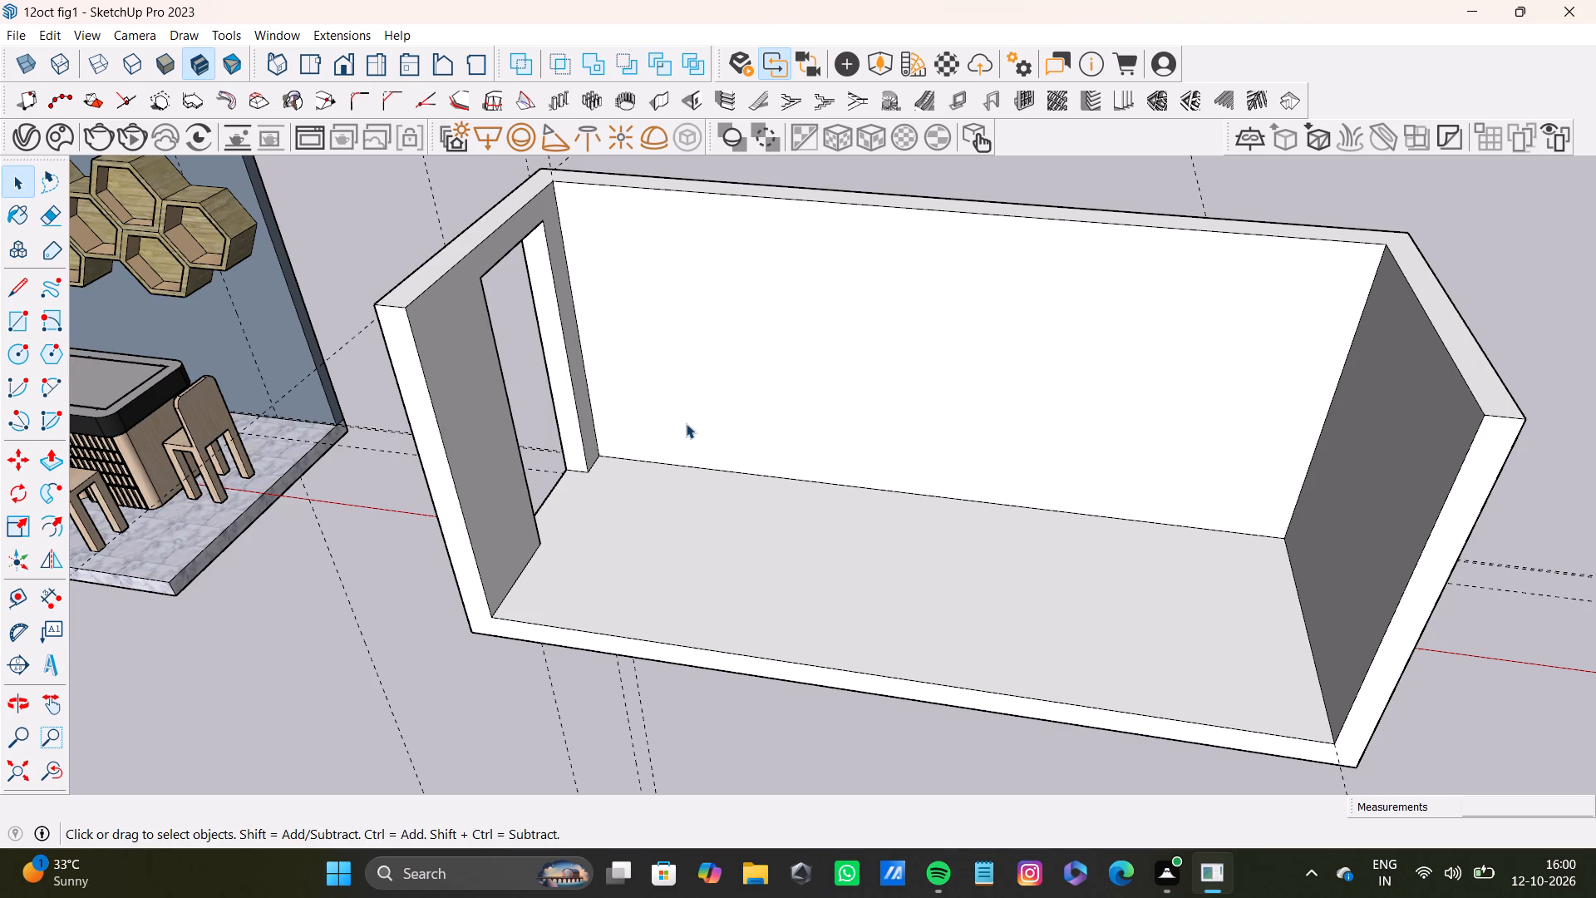
pyautogui.scroll(-6, 700, 410)
pyautogui.keyDown('shift'); pyautogui.moveTo(786, 413); pyautogui.dragTo(1094, 454, button='middle'); pyautogui.keyUp('shift')
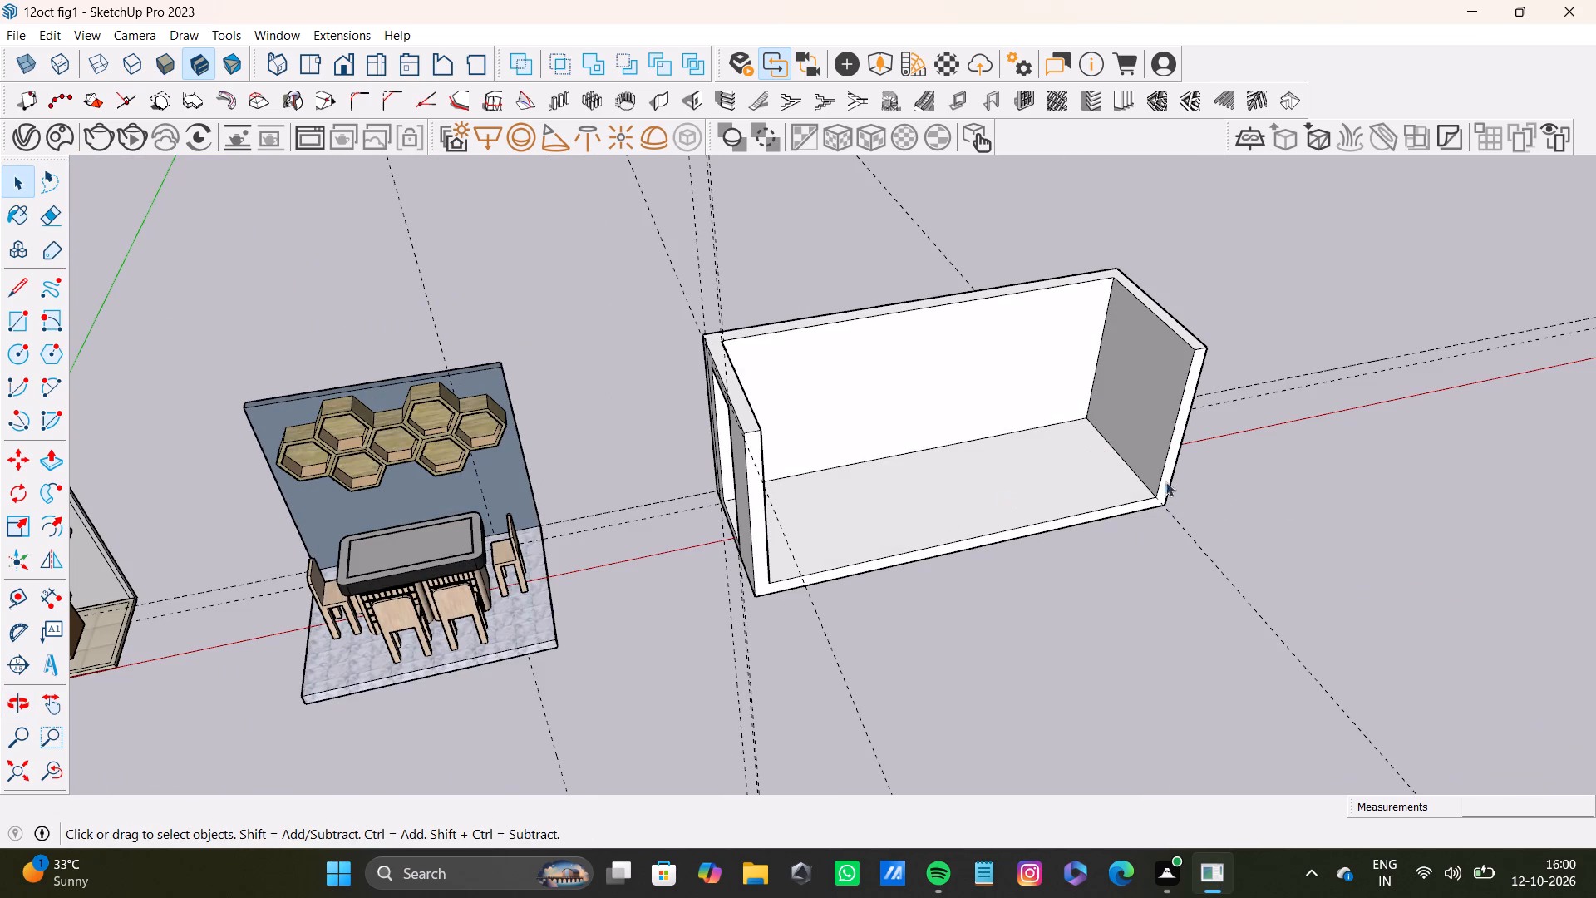
# Push/Pull the room's front end face, spanning both side walls and the floor slab, outward about 6' 7 5/16" to deepen the room.
pyautogui.scroll(-8, 972, 521)
pyautogui.keyDown('shift'); pyautogui.moveTo(1049, 519); pyautogui.dragTo(1032, 519, button='middle'); pyautogui.keyUp('shift')
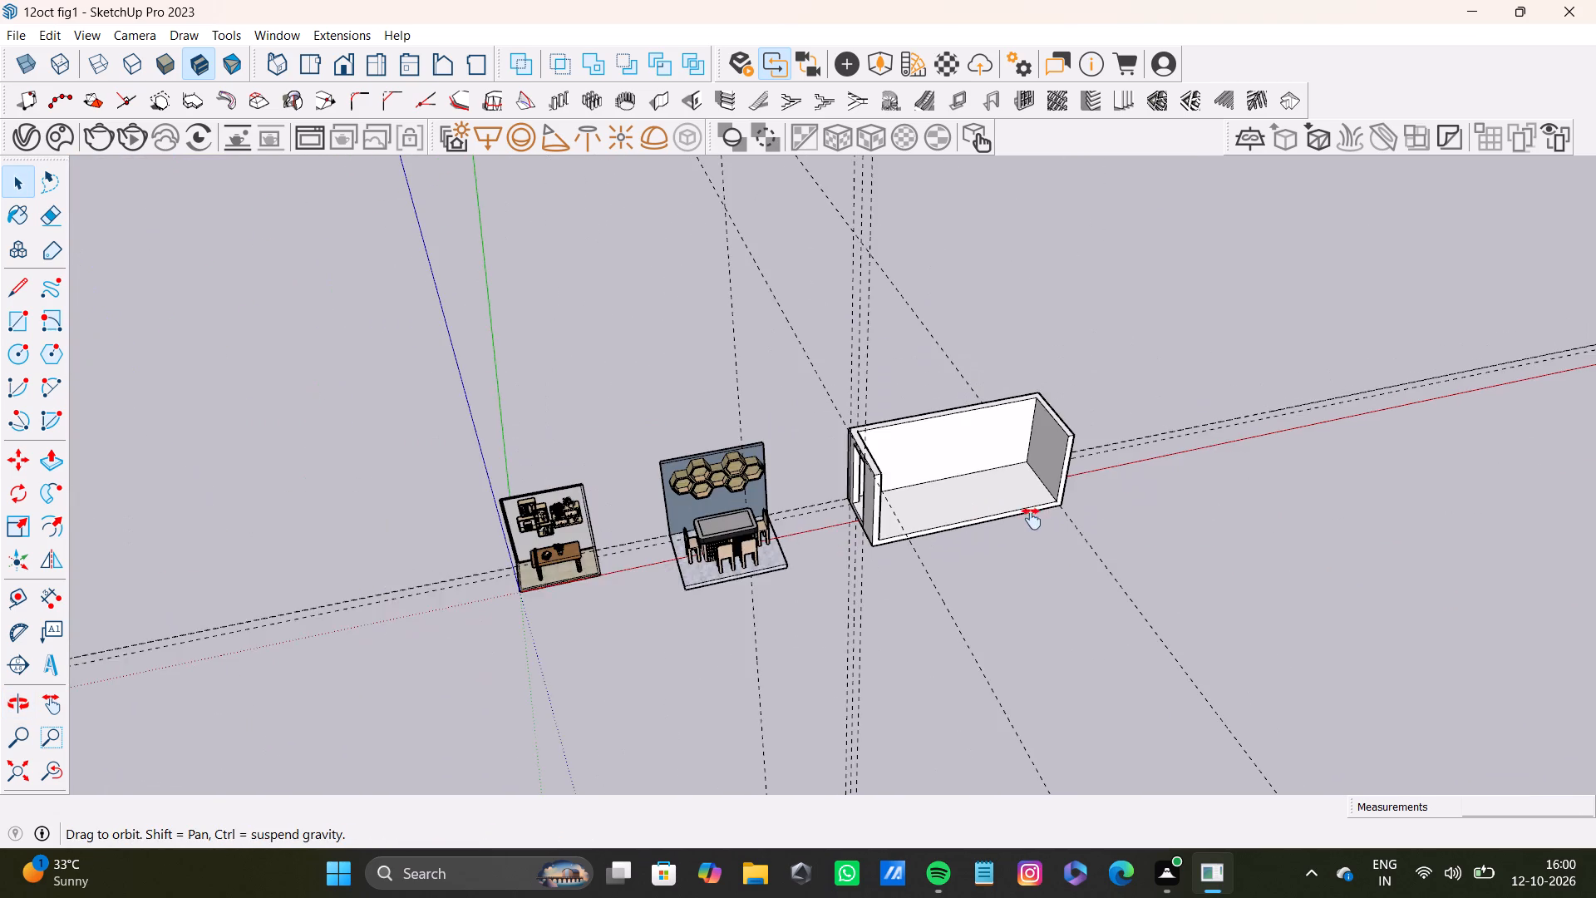
pyautogui.keyDown('shift'); pyautogui.moveTo(1032, 519); pyautogui.dragTo(874, 523, button='middle'); pyautogui.keyUp('shift')
pyautogui.scroll(11, 899, 527)
pyautogui.click(810, 488)
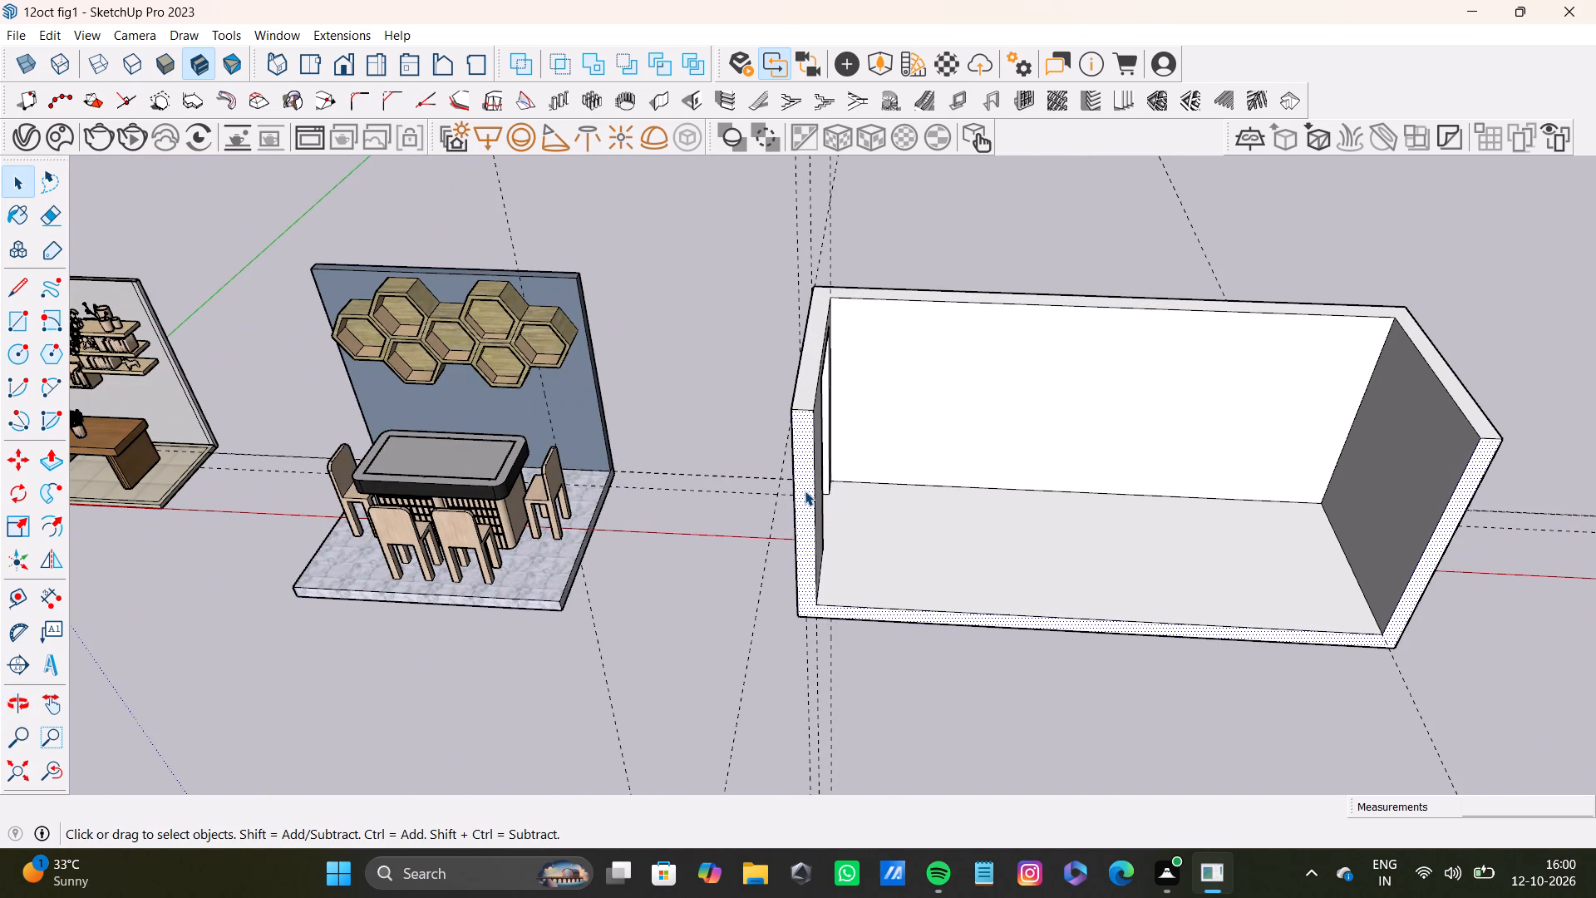
pyautogui.press('p')
pyautogui.moveTo(805, 491); pyautogui.dragTo(807, 619)
# Inspect the deepened room from several angles and compare its proportions with the desk and dining scenes.
pyautogui.scroll(-10, 800, 634)
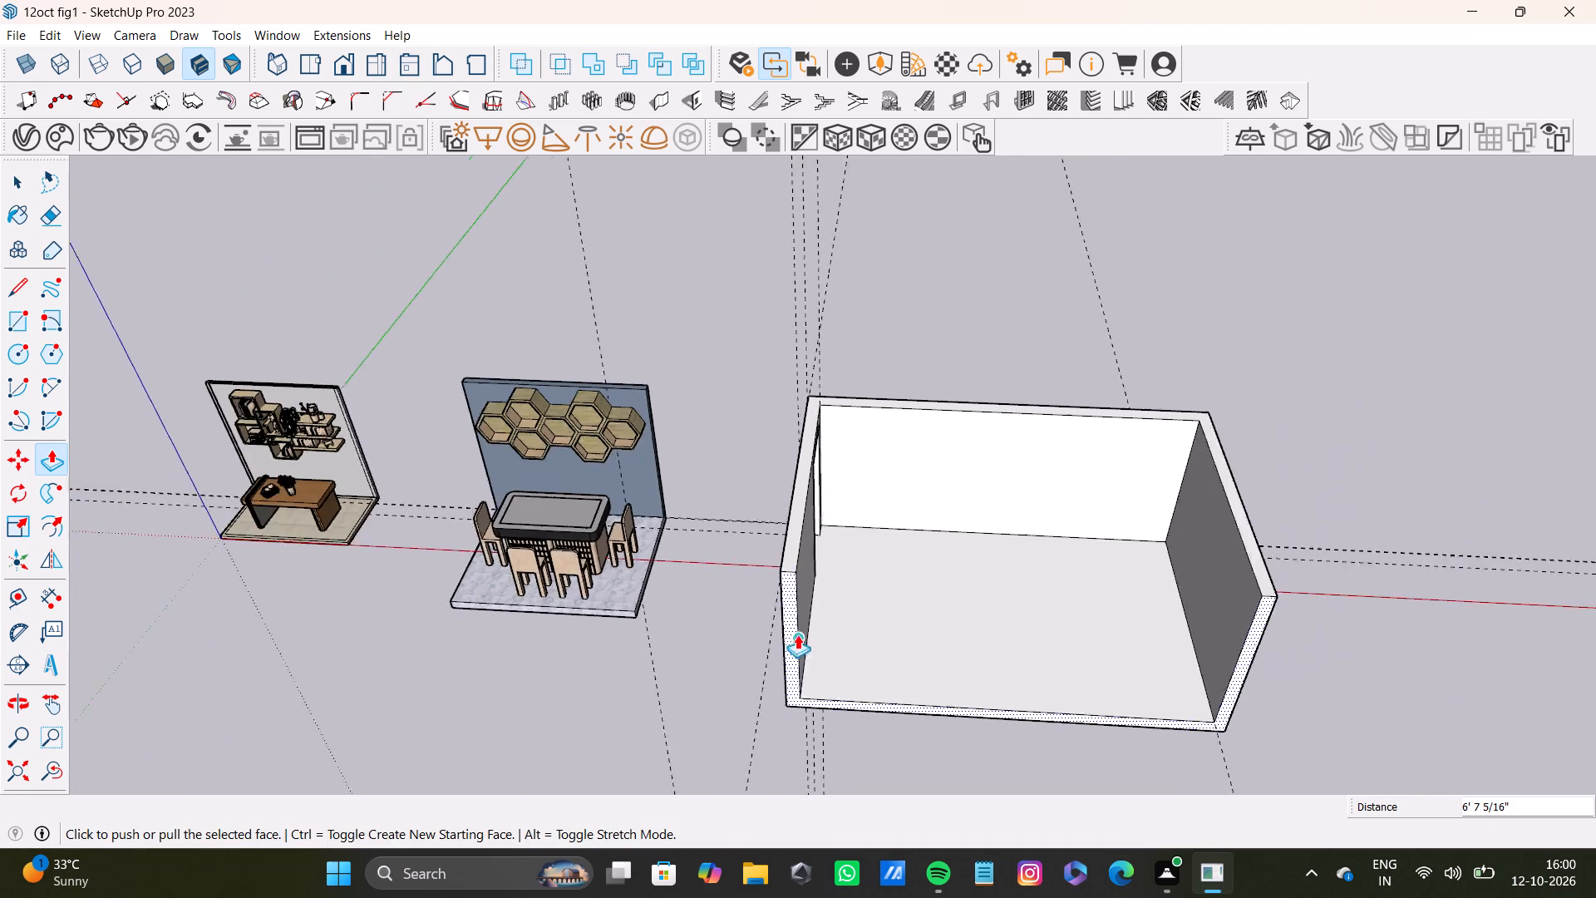
pyautogui.keyDown('shift'); pyautogui.moveTo(800, 639); pyautogui.dragTo(509, 608, button='middle'); pyautogui.keyUp('shift')
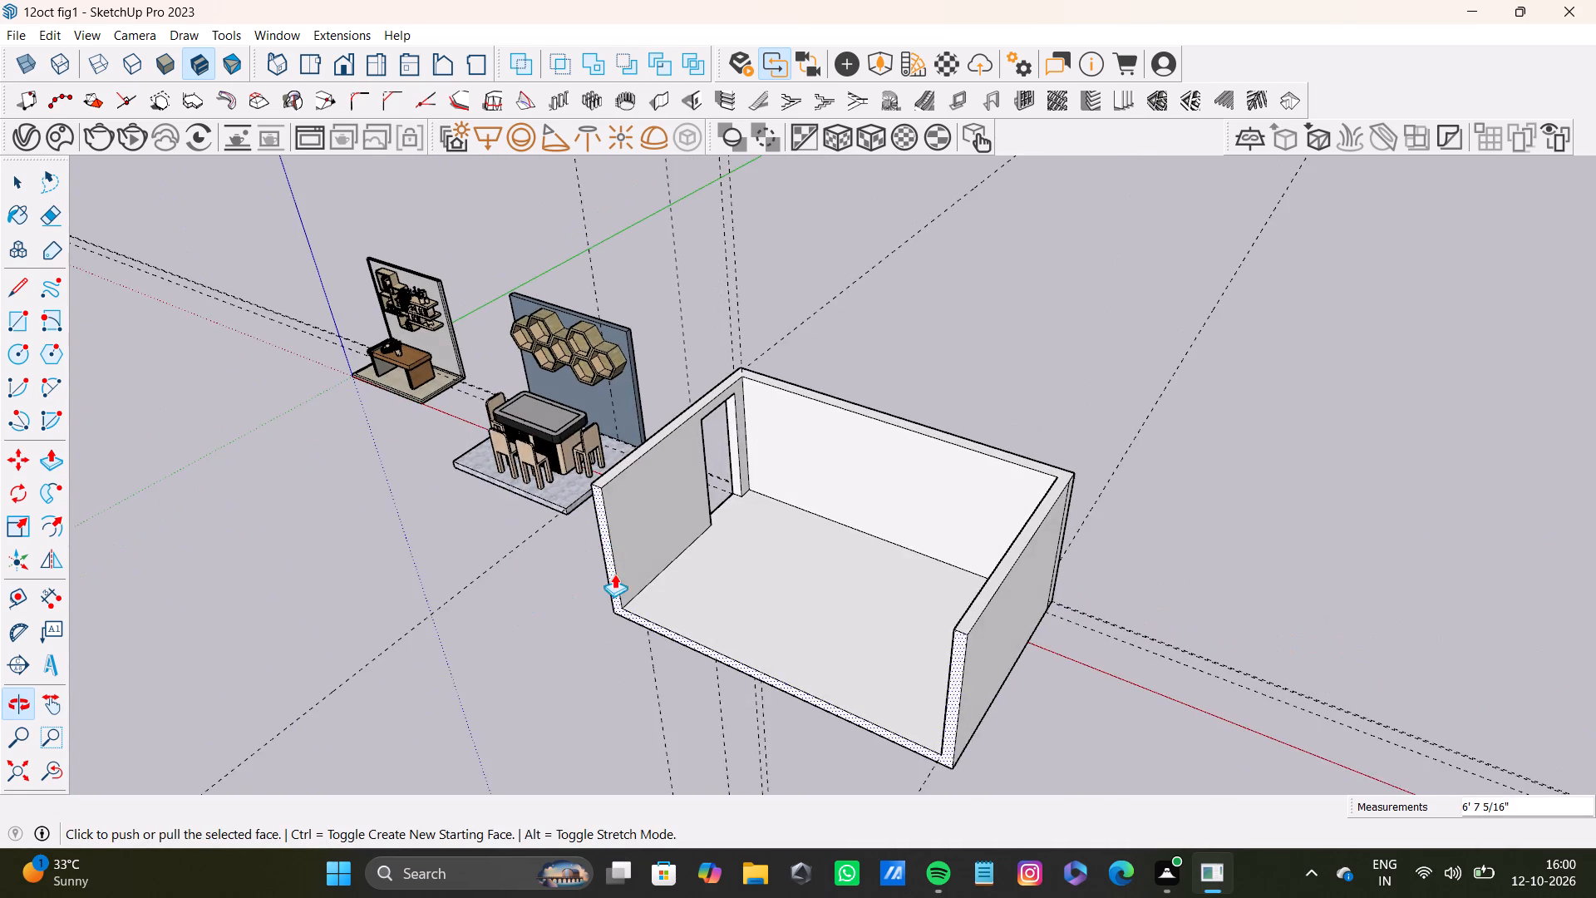
pyautogui.scroll(4, 650, 558)
pyautogui.moveTo(765, 624); pyautogui.dragTo(766, 650, button='middle')
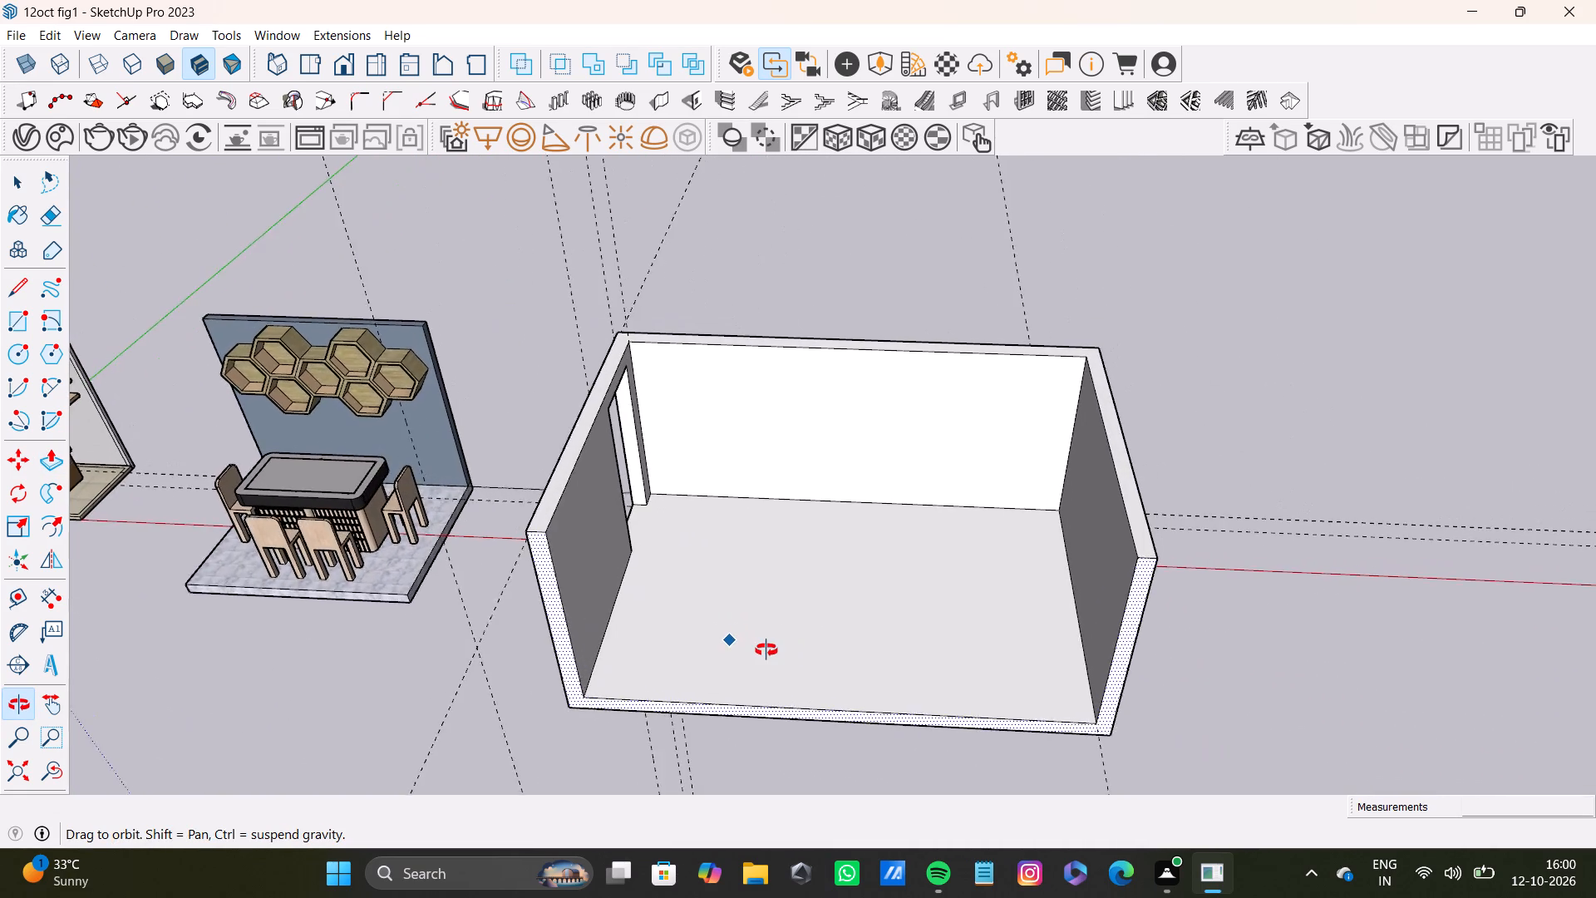
pyautogui.moveTo(766, 650); pyautogui.dragTo(763, 708, button='middle')
pyautogui.scroll(4, 679, 535)
pyautogui.scroll(4, 575, 690)
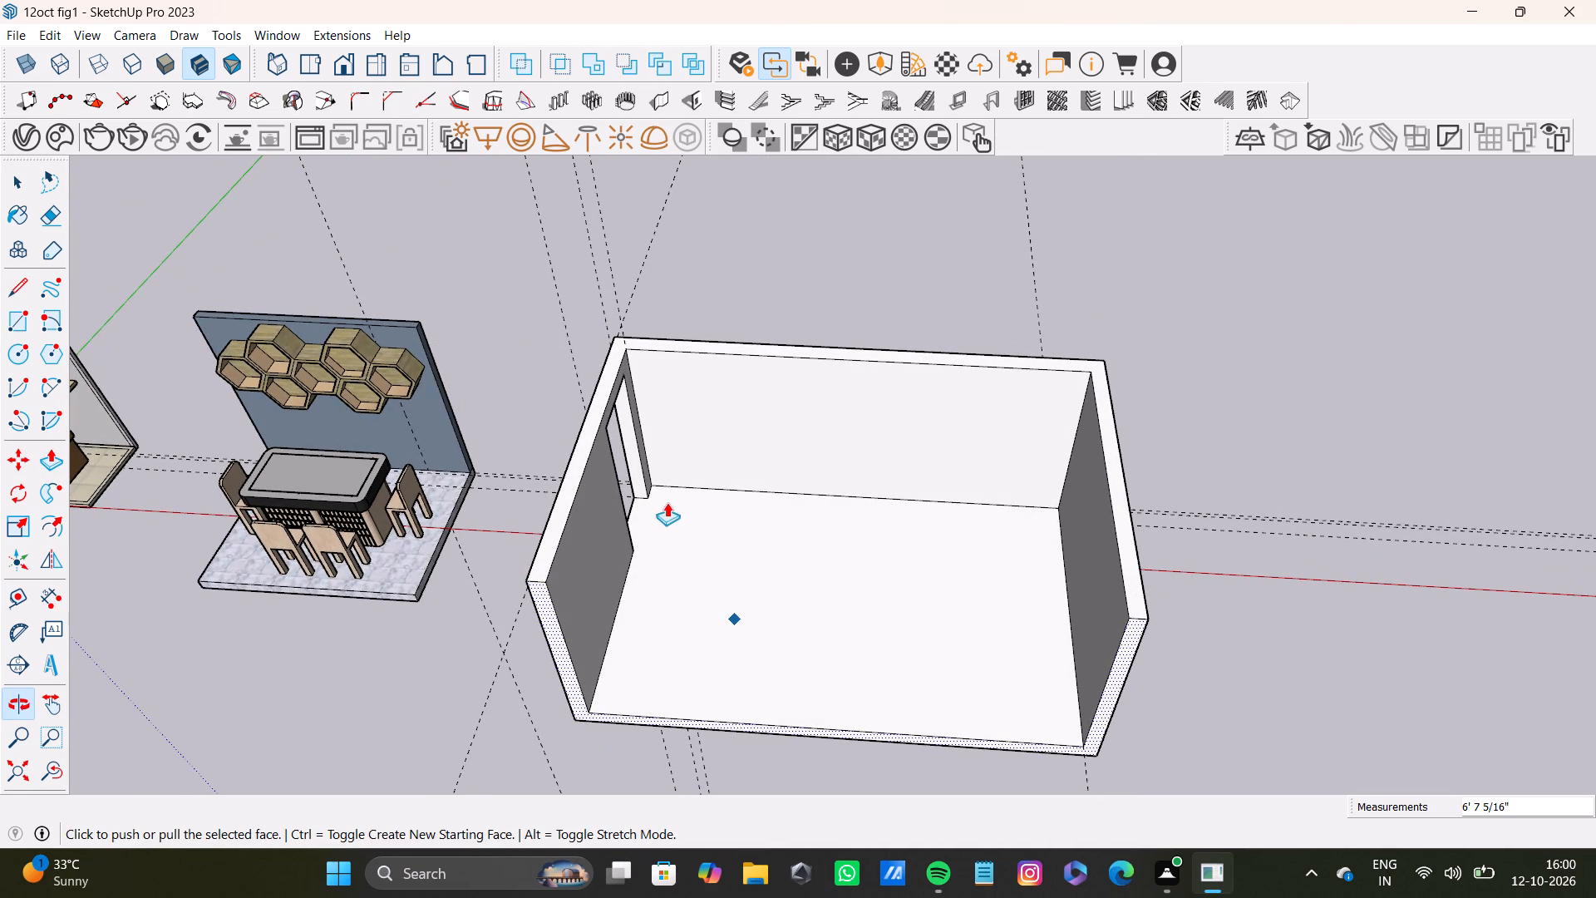
pyautogui.scroll(11, 708, 477)
pyautogui.scroll(-12, 844, 527)
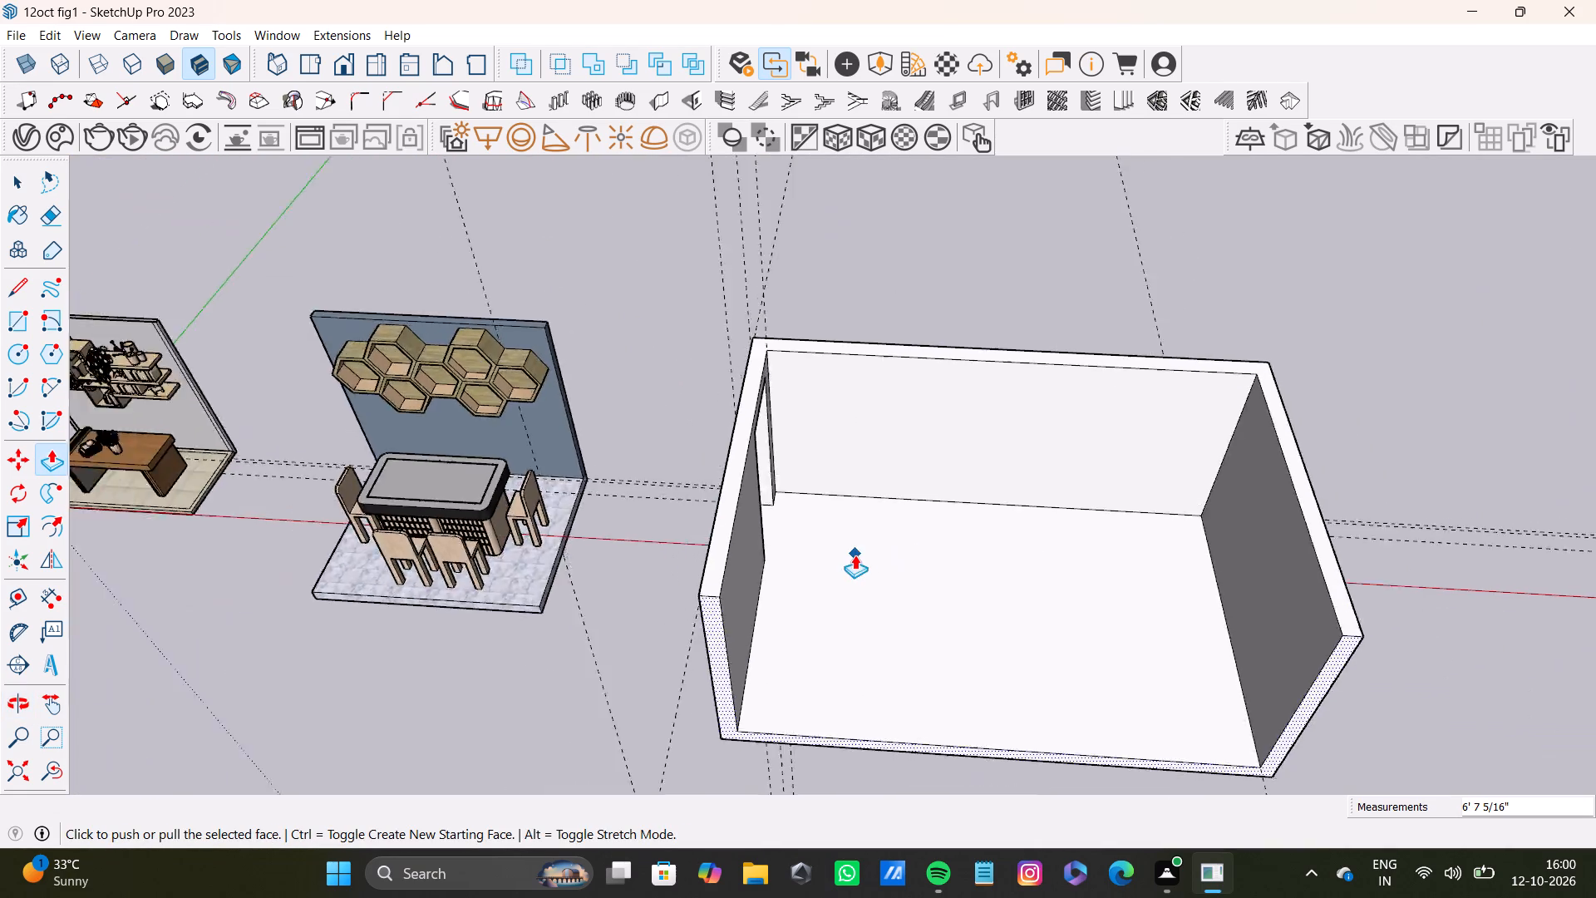
pyautogui.scroll(-1, 855, 555)
pyautogui.keyDown('shift'); pyautogui.moveTo(858, 549); pyautogui.dragTo(670, 403, button='middle'); pyautogui.keyUp('shift')
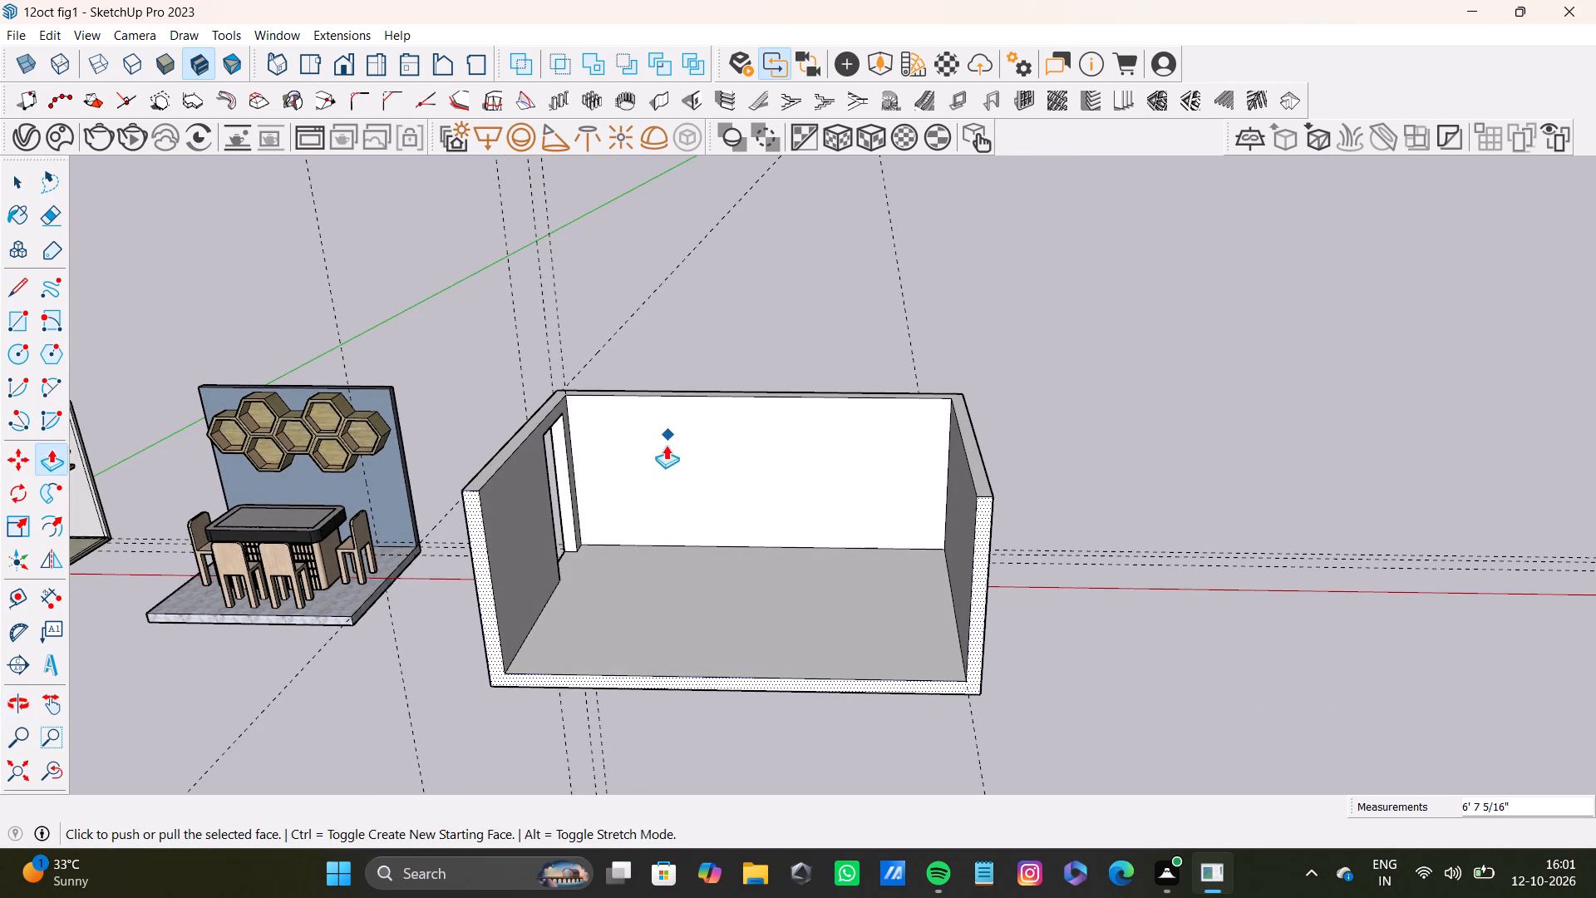
pyautogui.keyDown('shift'); pyautogui.scroll(-4, 663, 469); pyautogui.keyUp('shift')
pyautogui.keyDown('shift'); pyautogui.moveTo(667, 476); pyautogui.dragTo(741, 482, button='middle'); pyautogui.keyUp('shift')
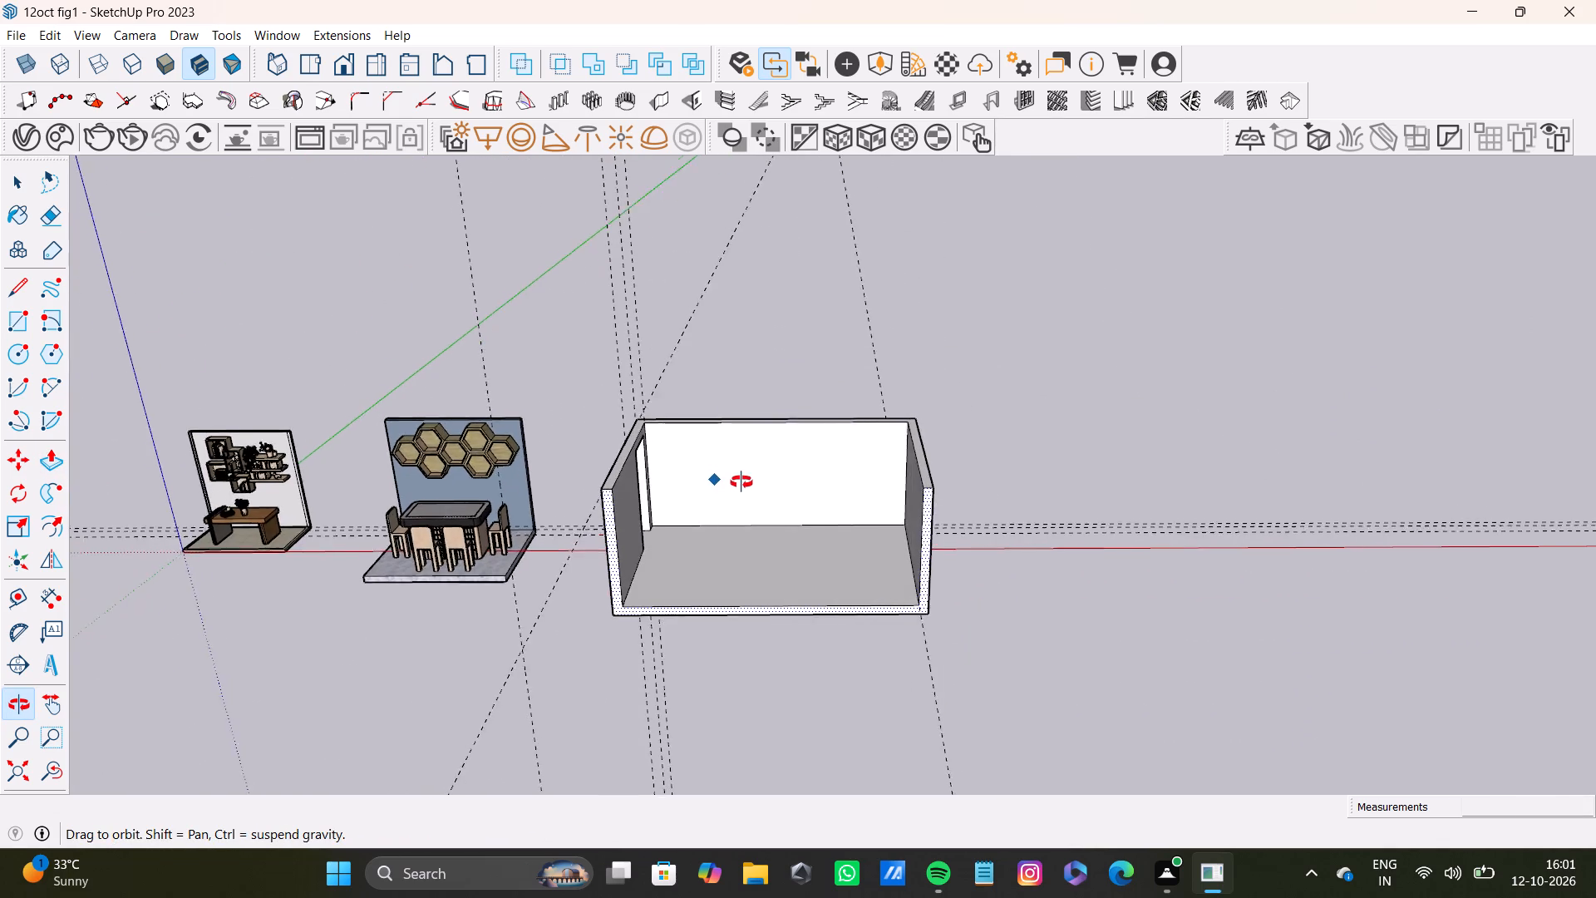
pyautogui.keyDown('shift'); pyautogui.moveTo(741, 482); pyautogui.dragTo(729, 635, button='middle'); pyautogui.keyUp('shift')
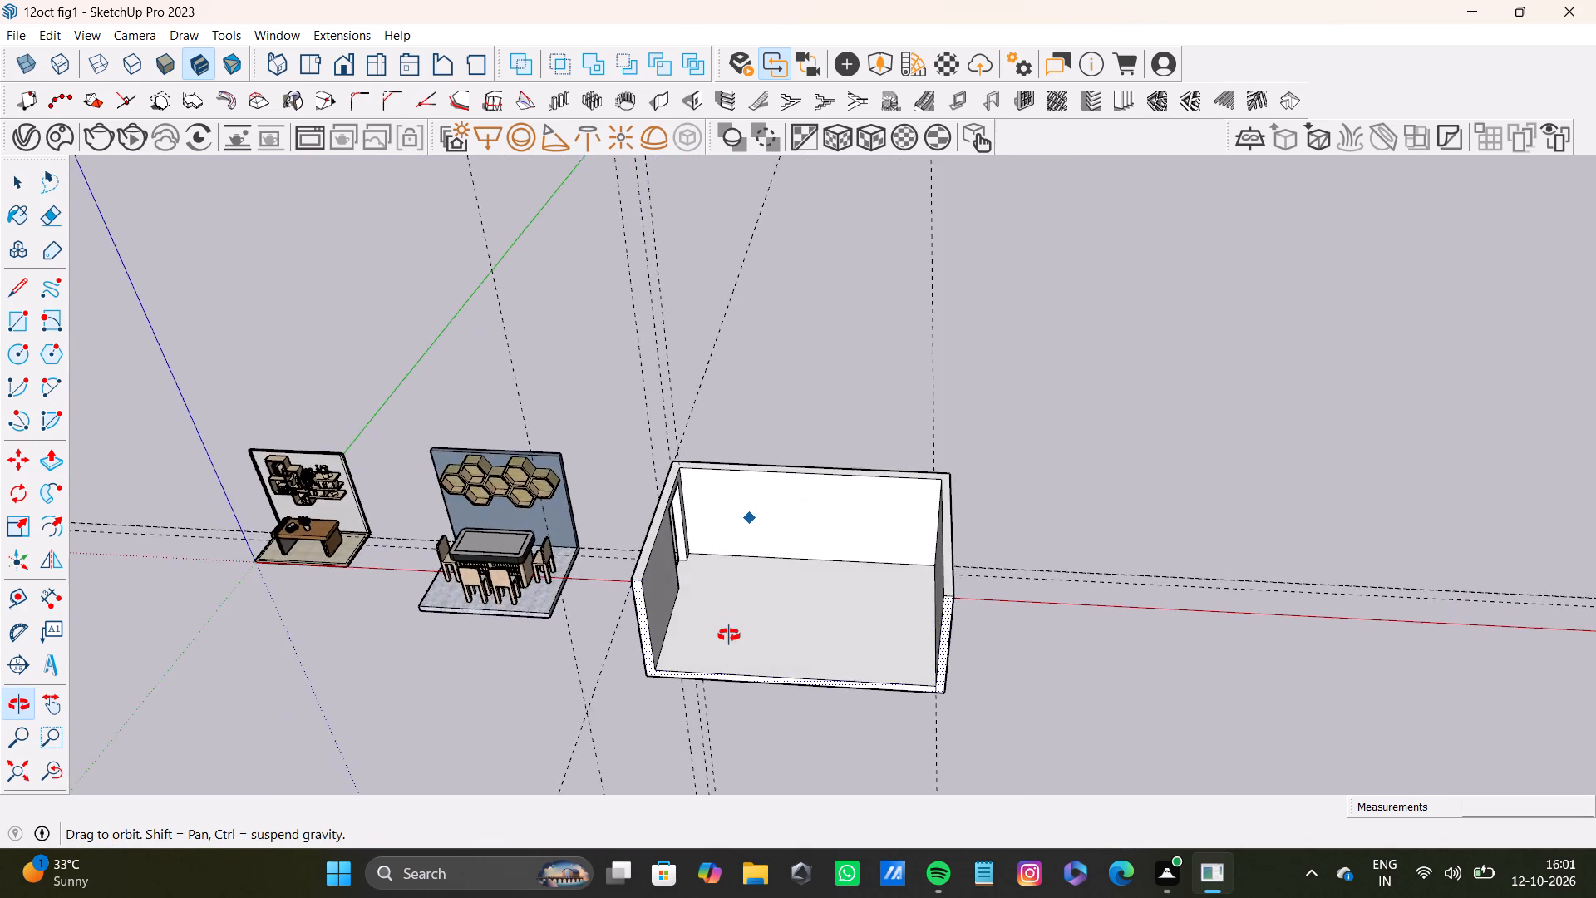
pyautogui.keyDown('shift'); pyautogui.moveTo(729, 635); pyautogui.dragTo(735, 574, button='middle'); pyautogui.keyUp('shift')
# Place two vertical guides on the room's back wall: one offset from the doorway-side corner, another about 9' further along the wall.
pyautogui.scroll(7, 751, 538)
pyautogui.moveTo(752, 519); pyautogui.dragTo(793, 495, button='middle')
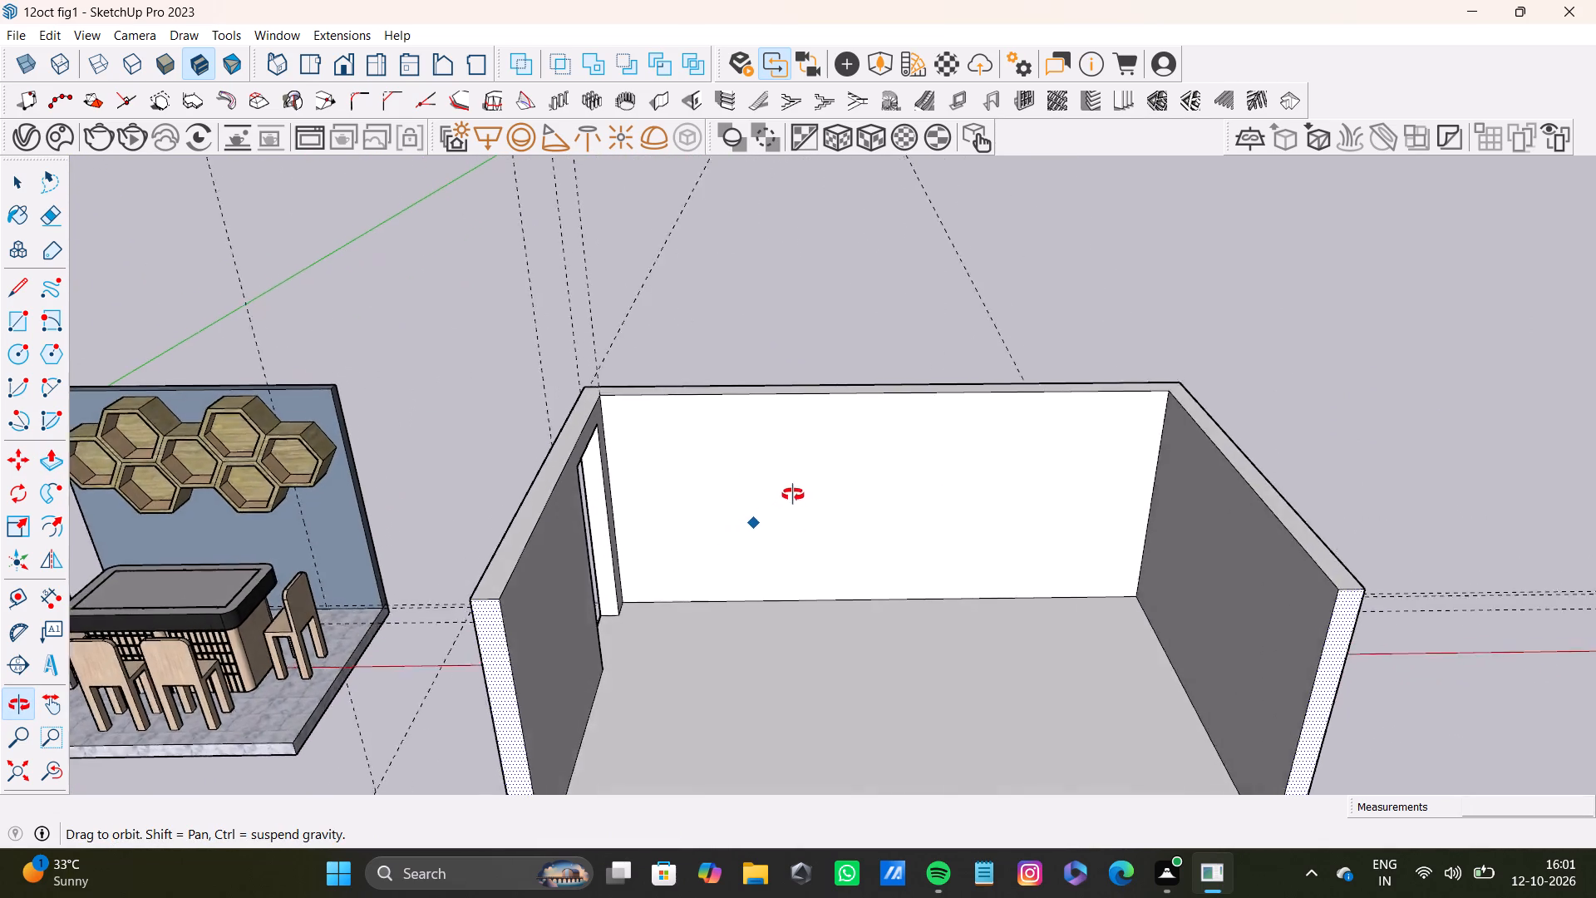
pyautogui.moveTo(793, 495); pyautogui.dragTo(604, 582, button='middle')
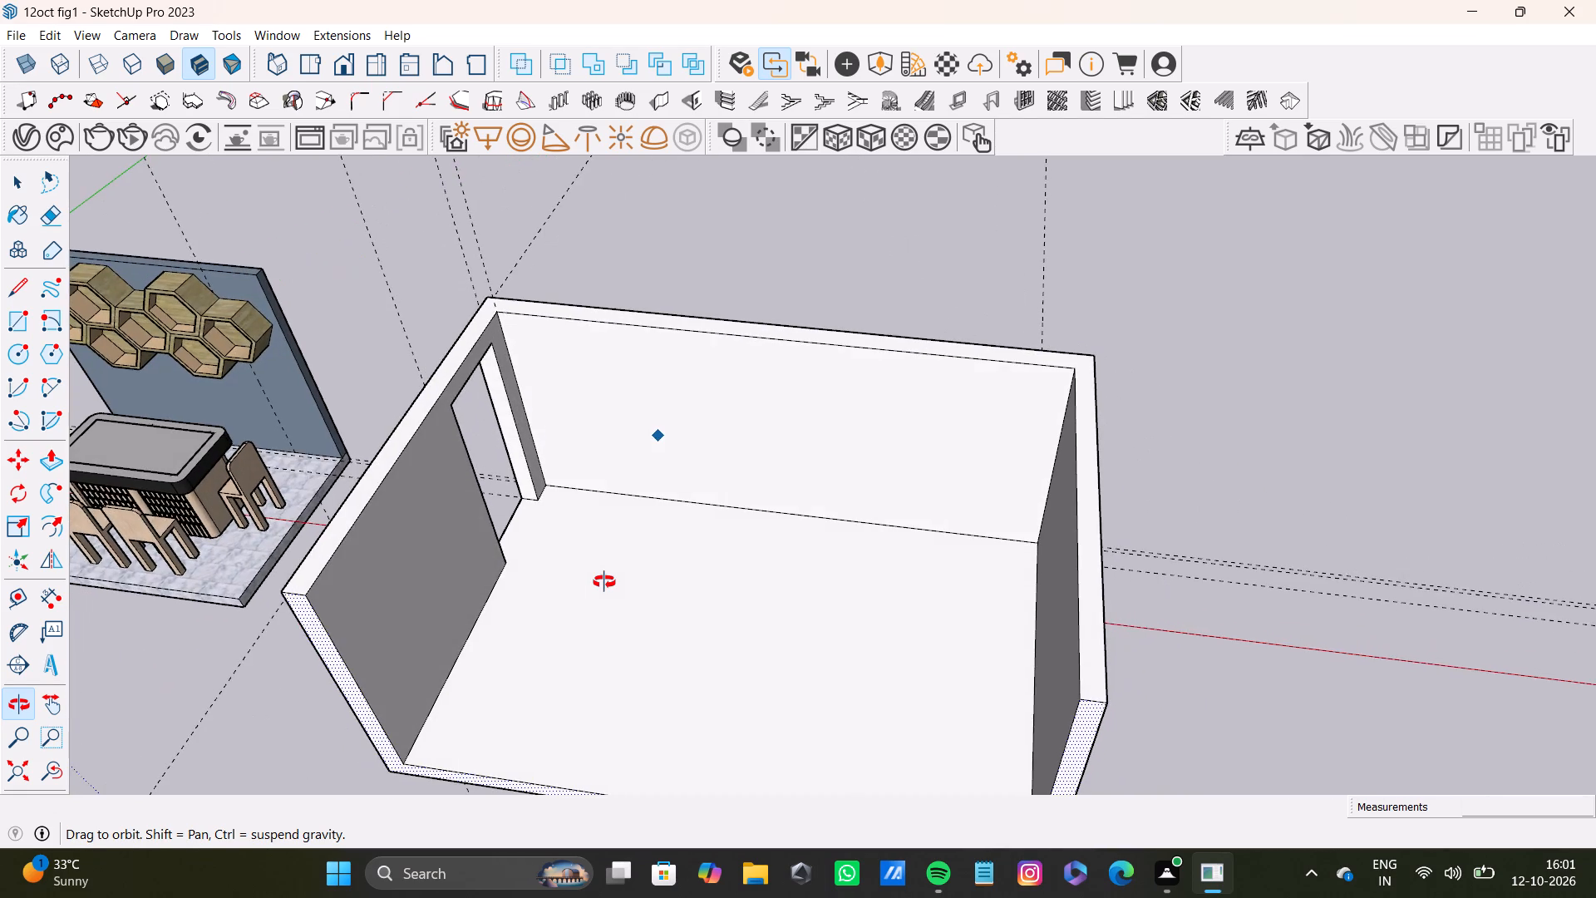
pyautogui.moveTo(604, 582); pyautogui.dragTo(637, 565, button='middle')
pyautogui.press('t')
pyautogui.scroll(4, 560, 502)
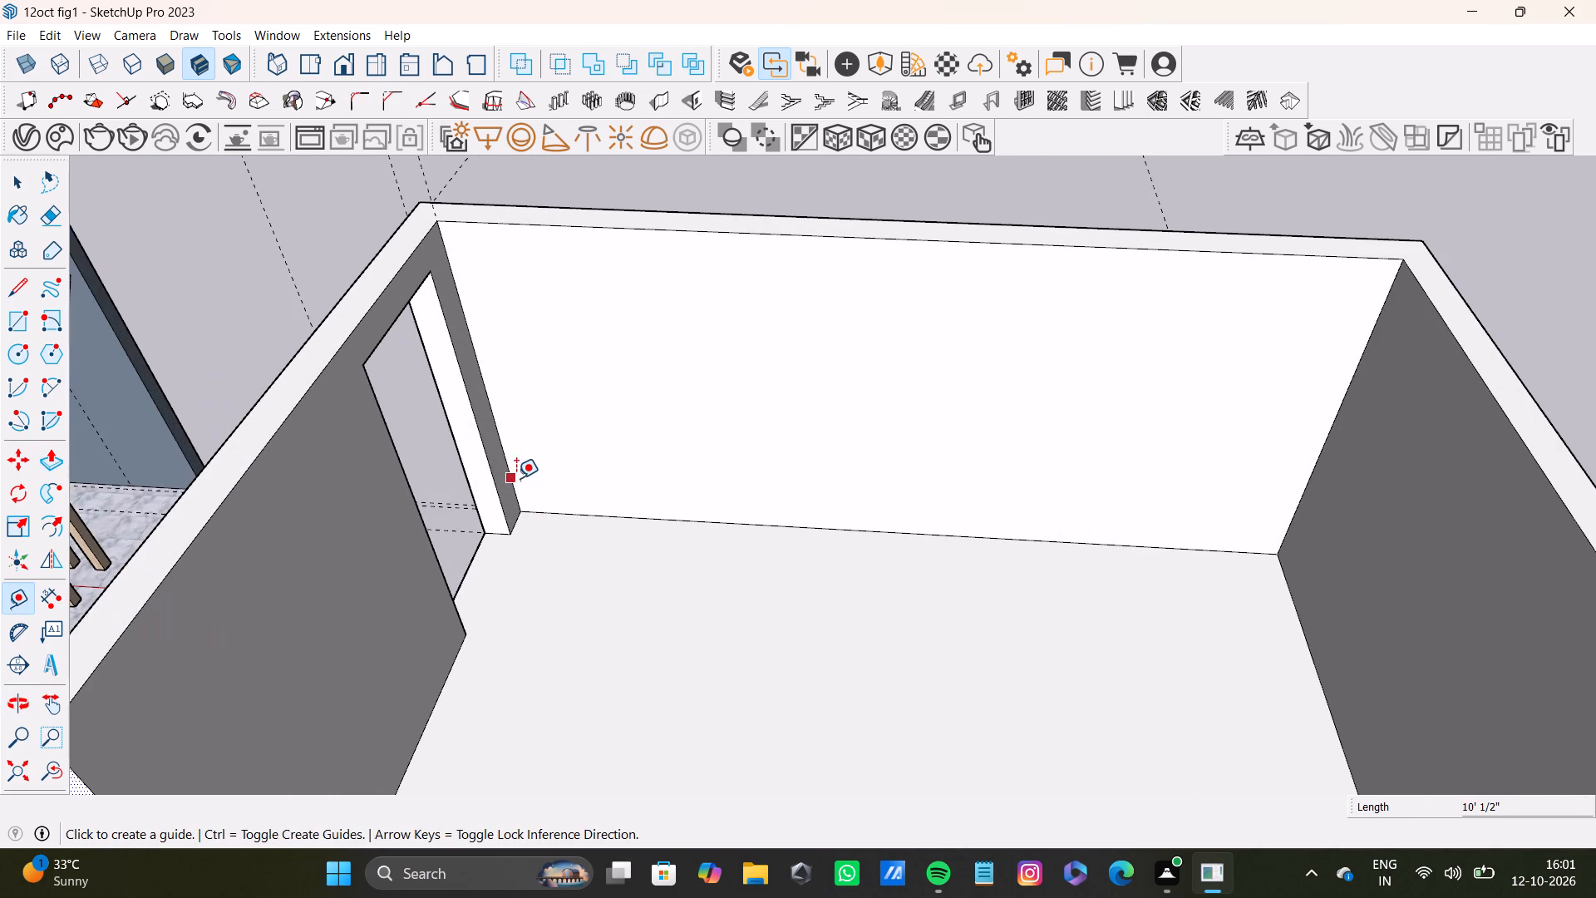
pyautogui.click(514, 480)
pyautogui.scroll(-4, 717, 453)
pyautogui.moveTo(717, 456); pyautogui.dragTo(736, 359, button='middle')
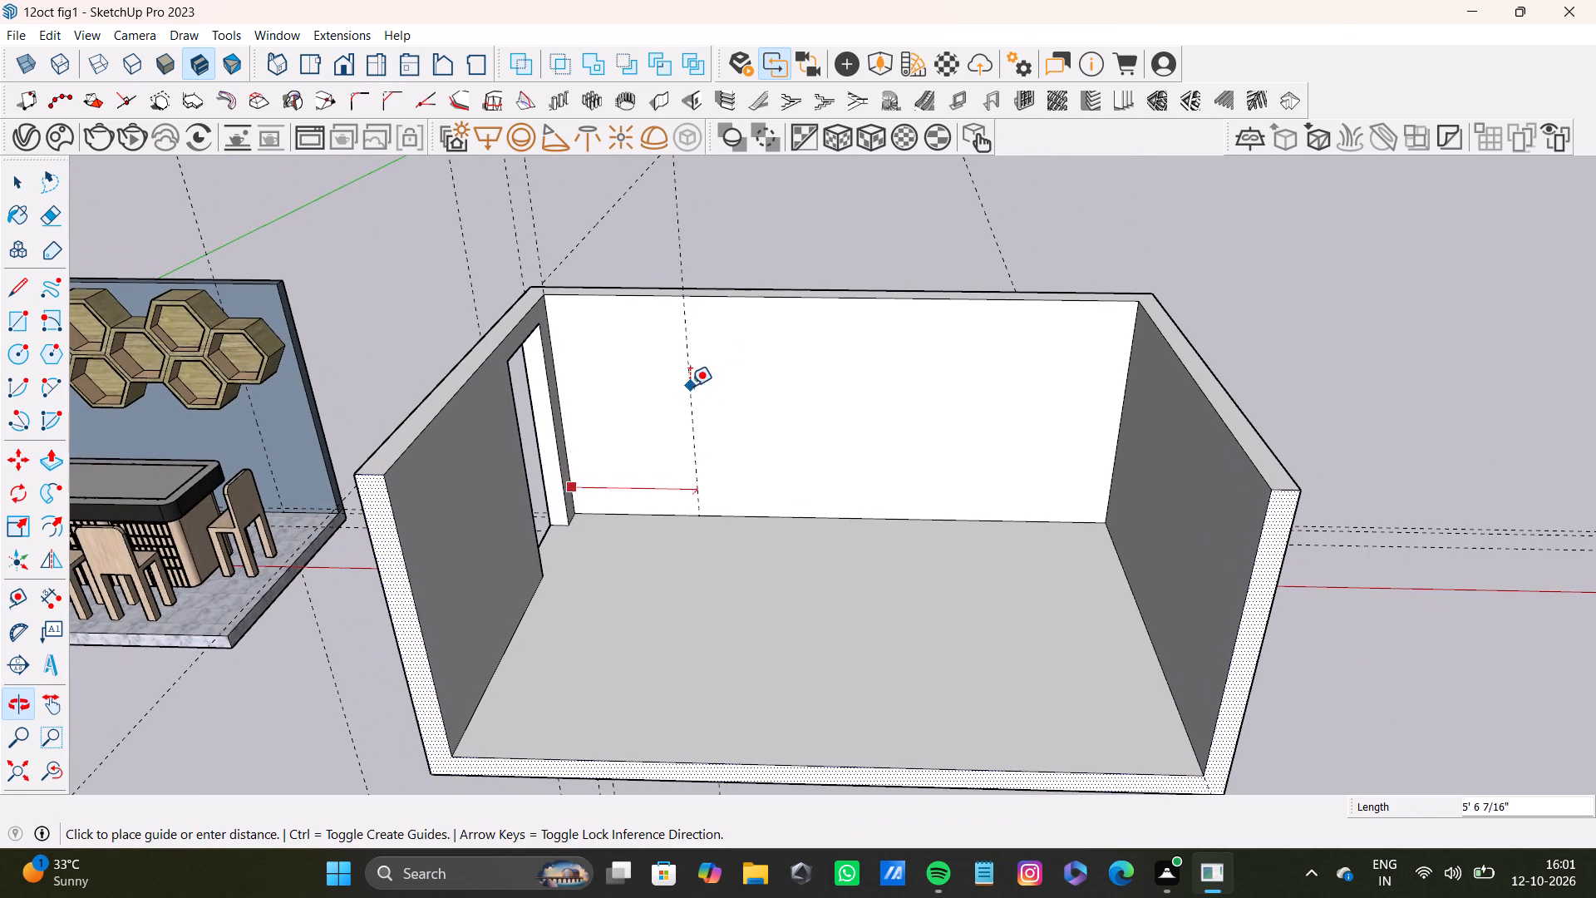
pyautogui.click(662, 382)
pyautogui.click(663, 397)
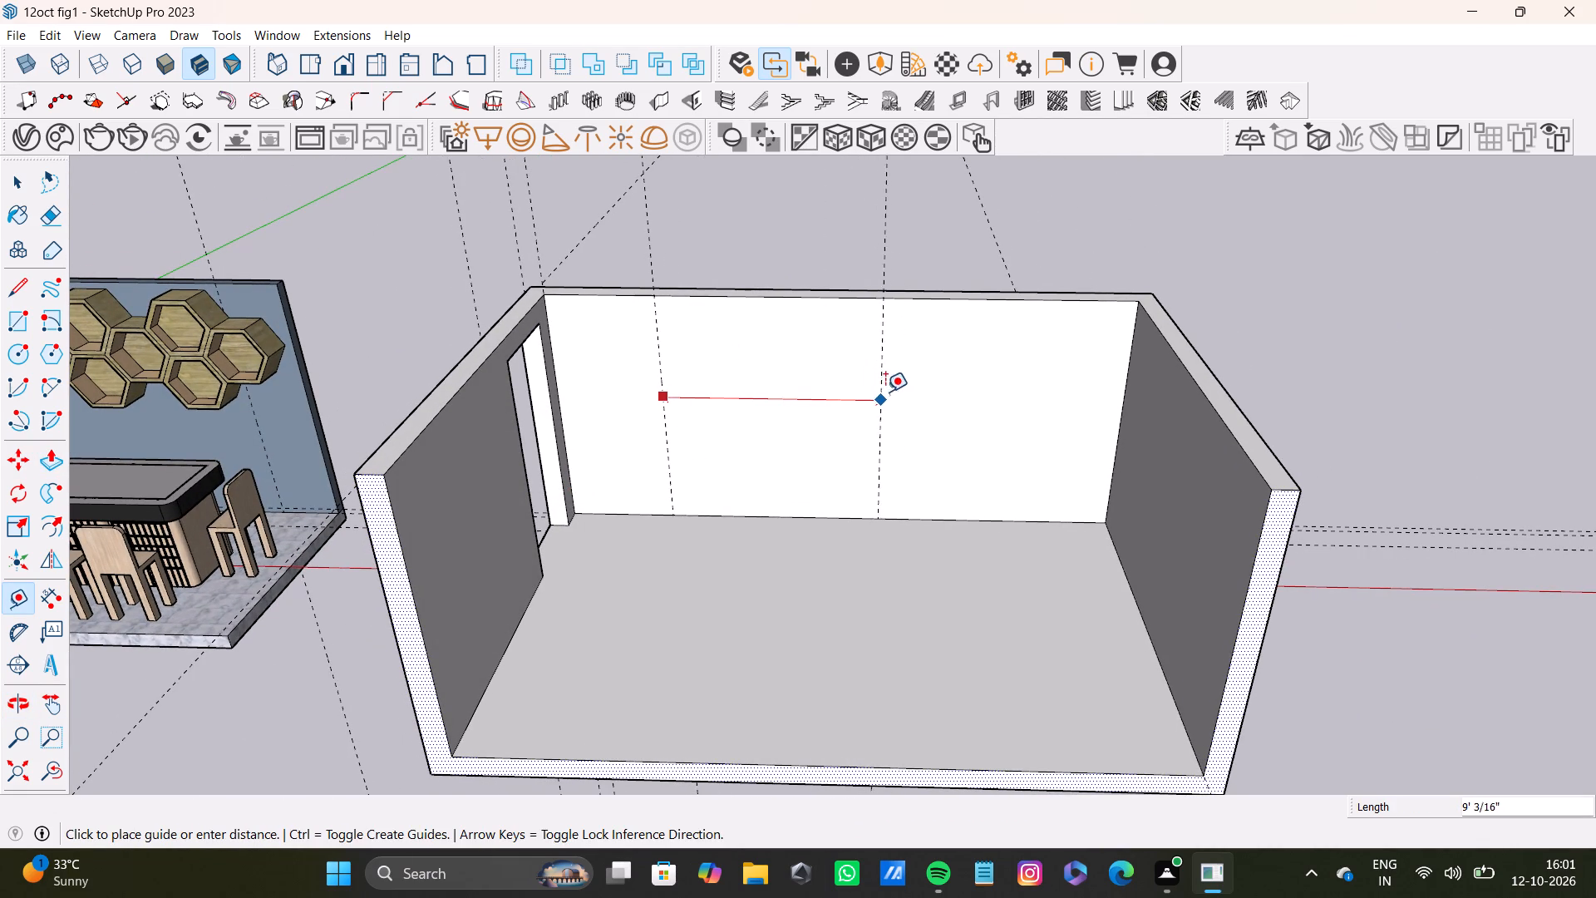
pyautogui.click(889, 392)
# Place two horizontal guides on the back wall: one about 4 1/2" below its top edge, another about 3' 4 9/16" above the floor.
pyautogui.keyDown('shift'); pyautogui.moveTo(736, 399); pyautogui.dragTo(725, 466, button='middle'); pyautogui.keyUp('shift')
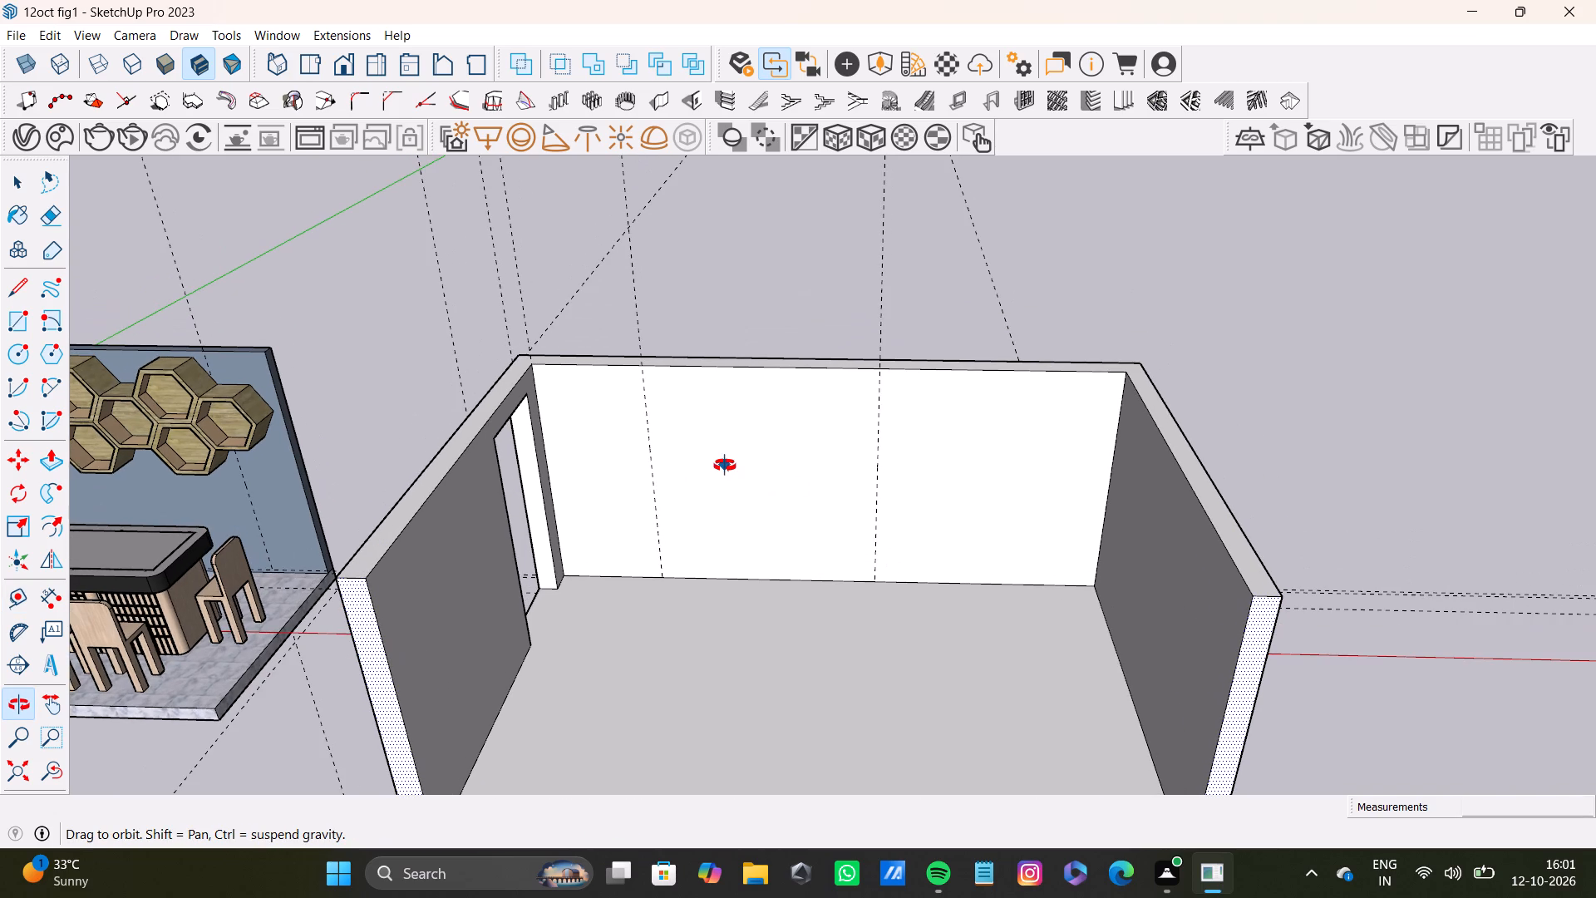
pyautogui.keyDown('shift'); pyautogui.moveTo(725, 466); pyautogui.dragTo(659, 377, button='middle'); pyautogui.keyUp('shift')
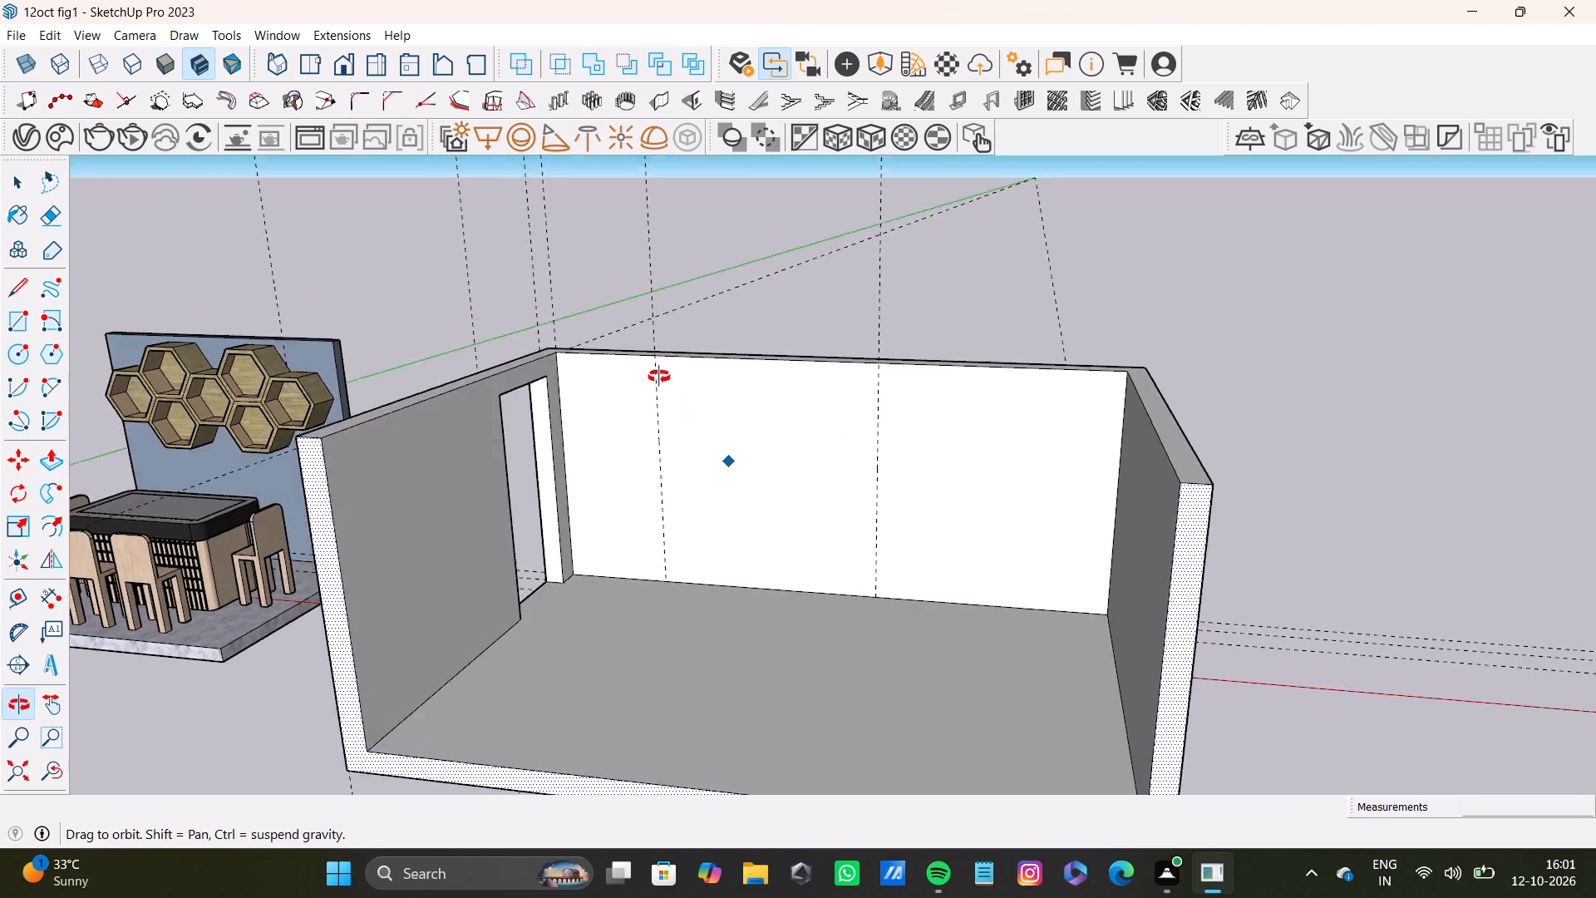
pyautogui.keyDown('shift'); pyautogui.moveTo(659, 377); pyautogui.dragTo(692, 333, button='middle'); pyautogui.keyUp('shift')
pyautogui.scroll(11, 688, 328)
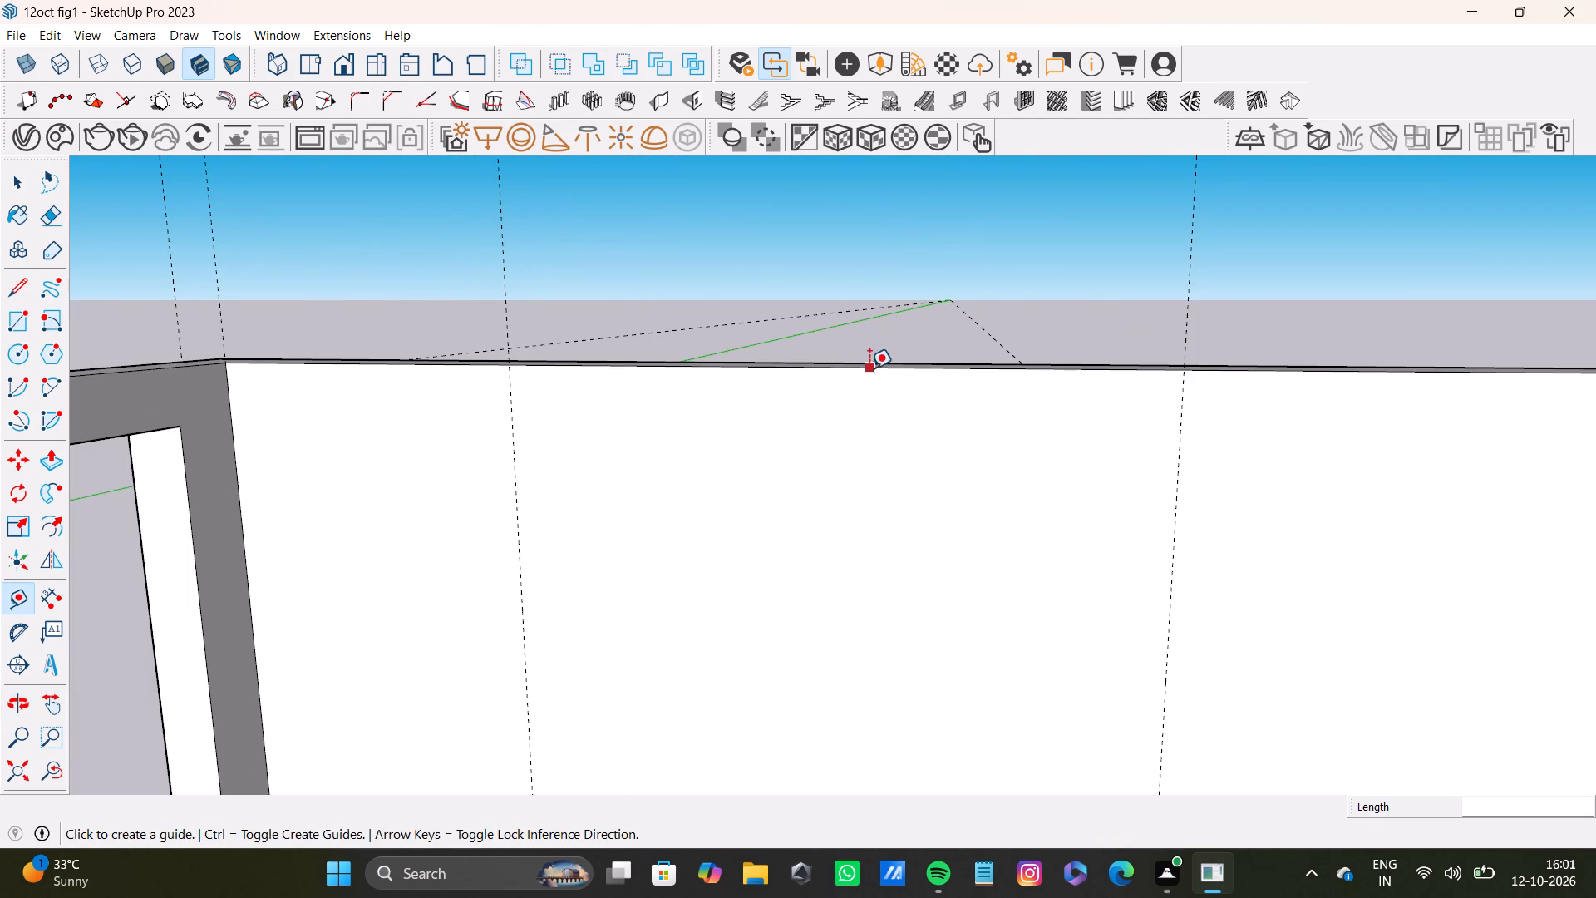
pyautogui.click(869, 369)
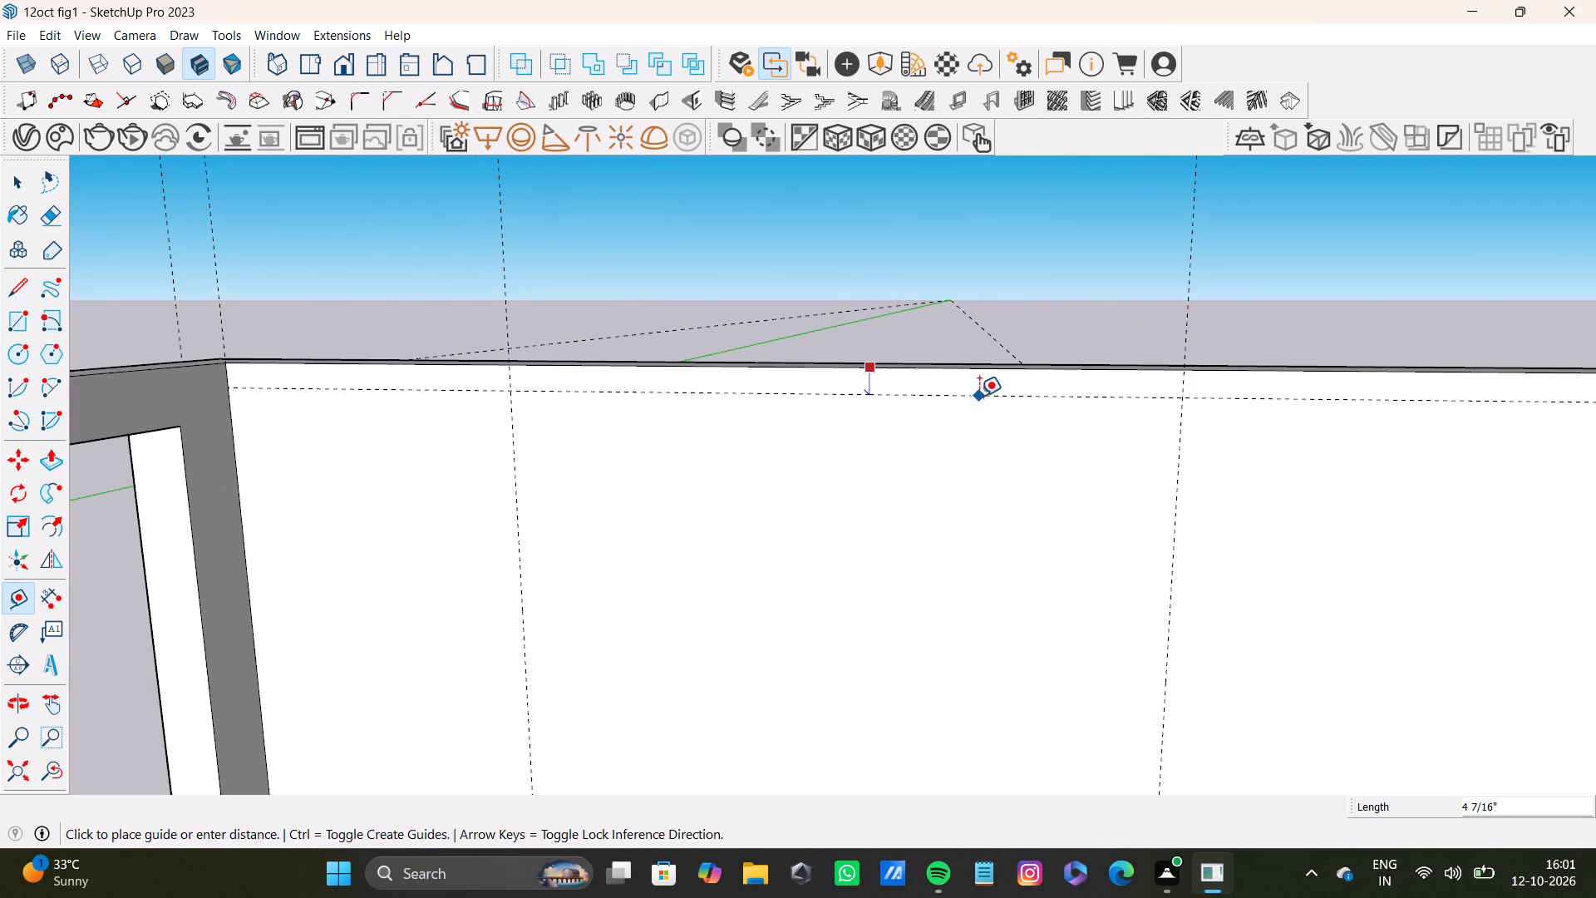
pyautogui.click(979, 396)
pyautogui.scroll(-9, 965, 443)
pyautogui.keyDown('shift'); pyautogui.moveTo(1019, 484); pyautogui.dragTo(908, 448, button='middle'); pyautogui.keyUp('shift')
pyautogui.scroll(4, 698, 652)
pyautogui.click(707, 703)
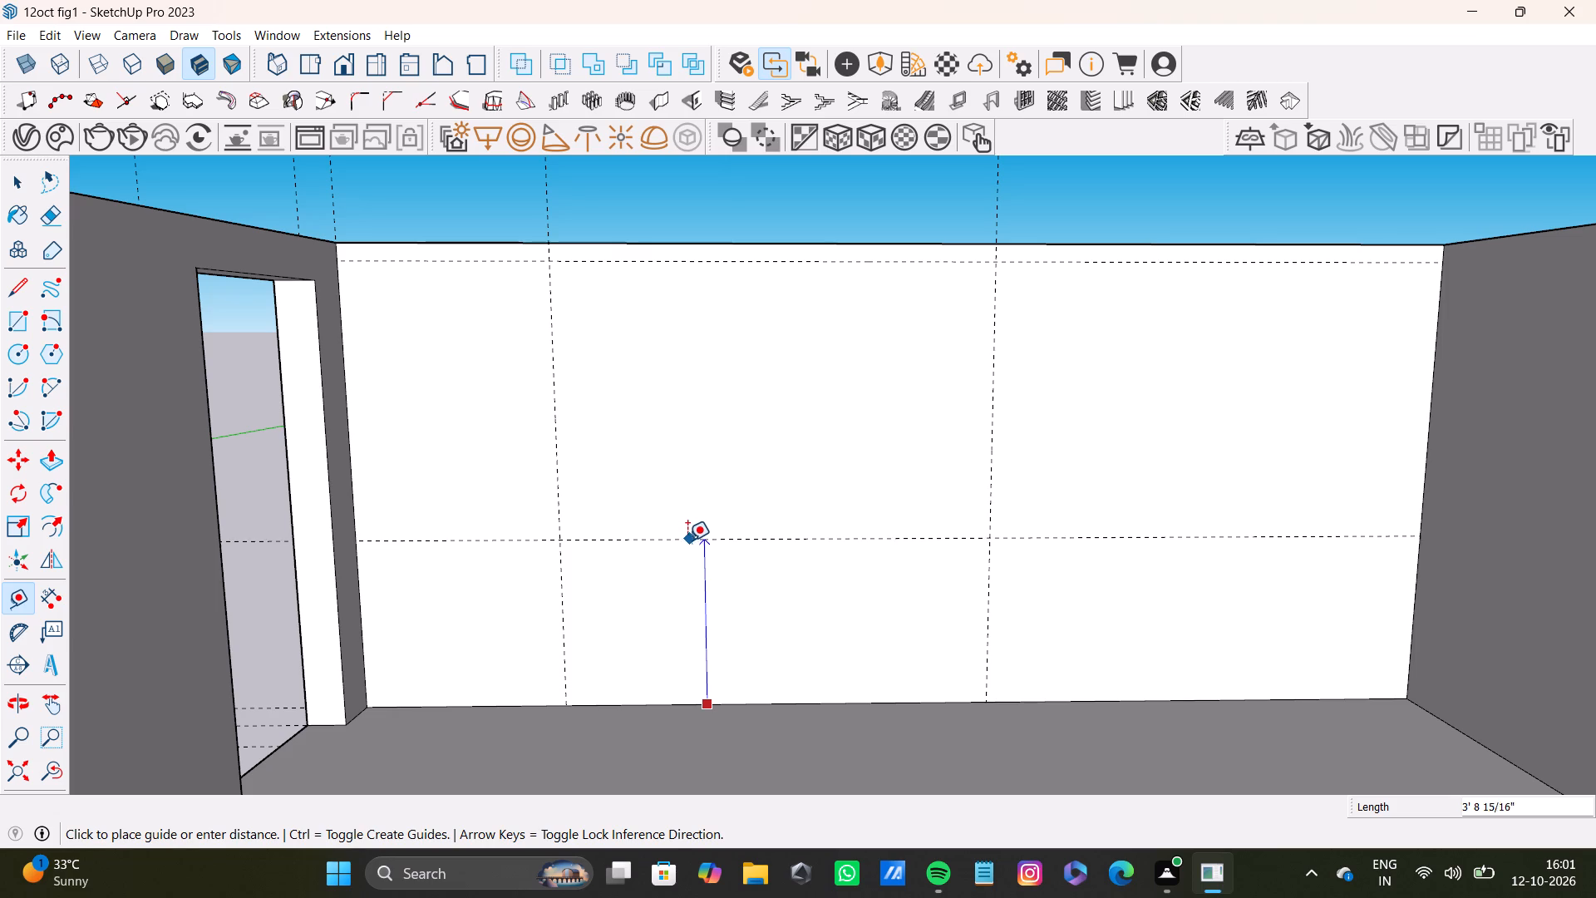
pyautogui.click(813, 555)
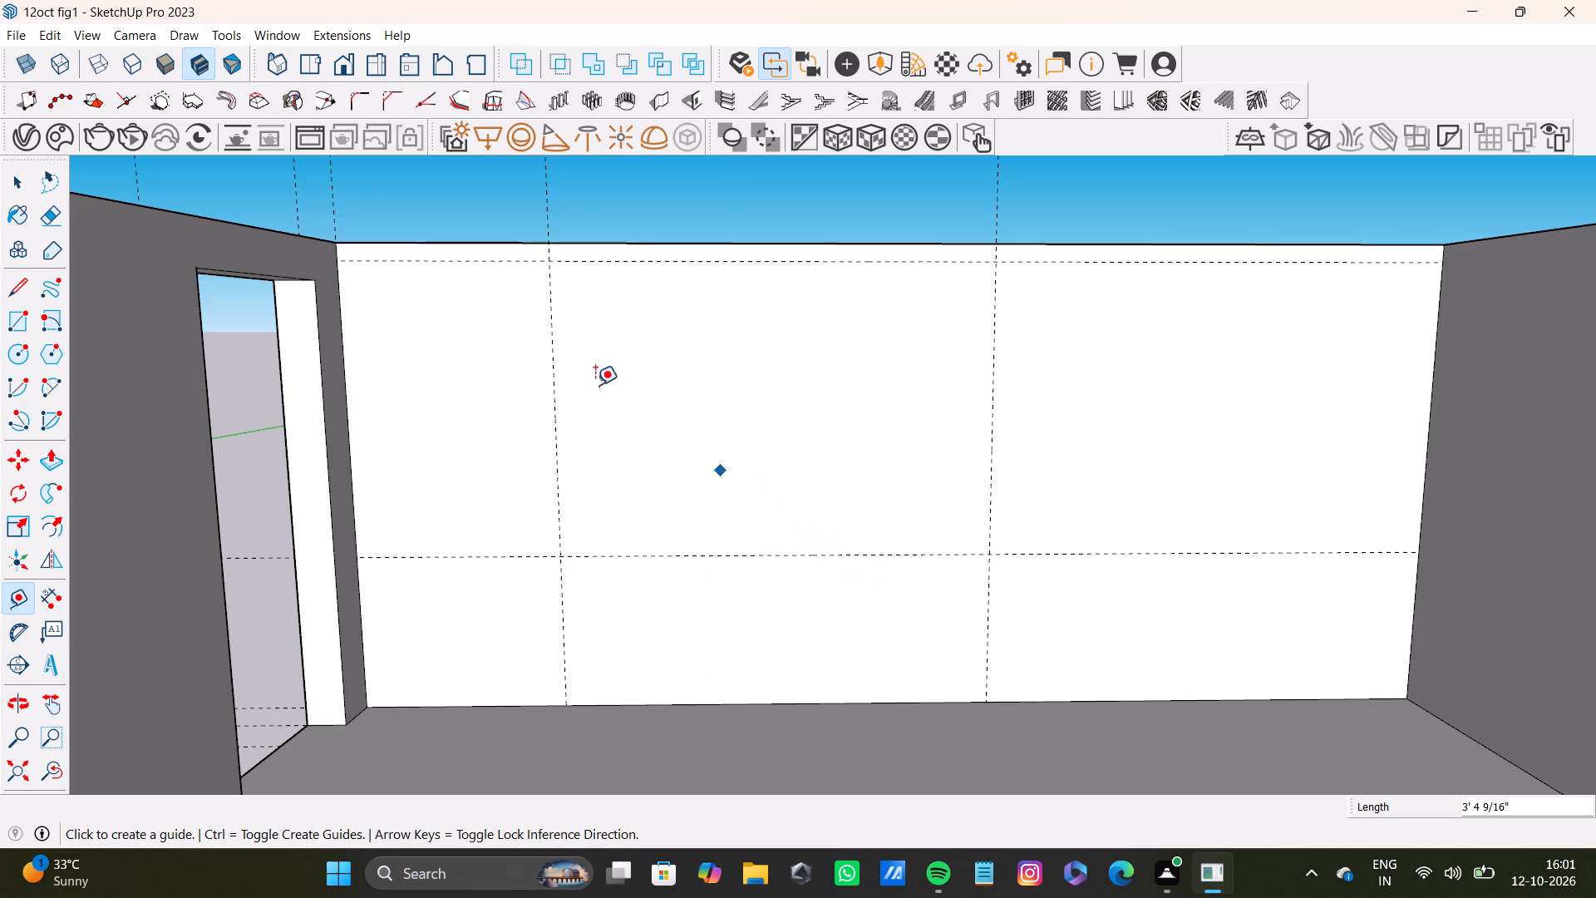
# Add a vertical guide on the back wall about 2' 9 7/16" from the guide nearest the doorway, towards the middle of the wall.
pyautogui.scroll(7, 556, 275)
pyautogui.moveTo(542, 281); pyautogui.dragTo(550, 281)
pyautogui.scroll(-5, 741, 363)
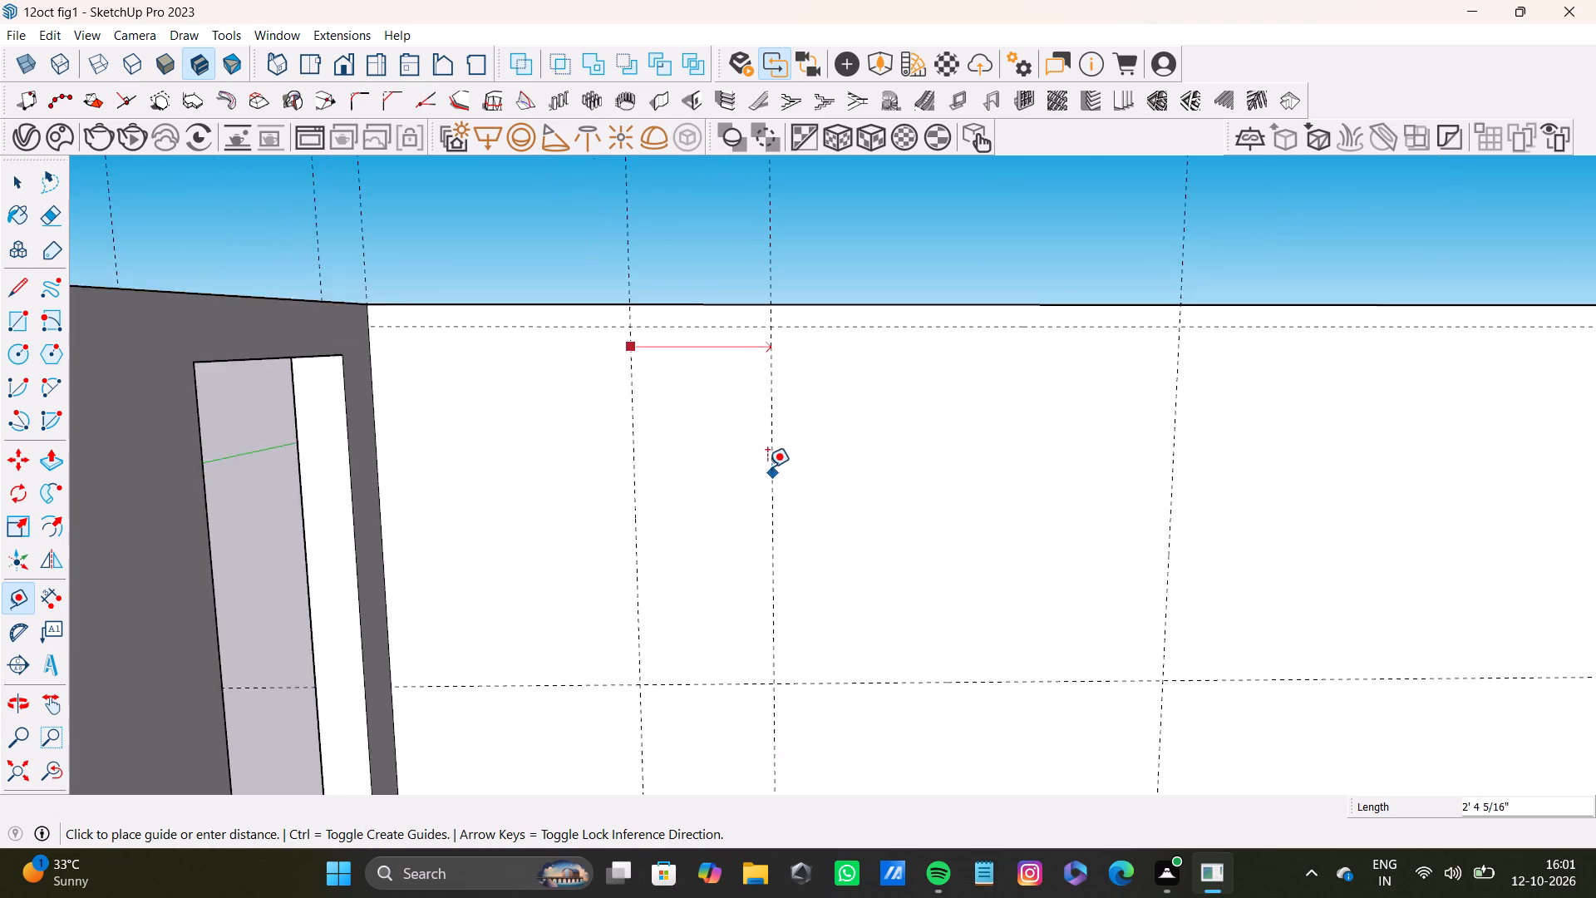
pyautogui.scroll(-4, 767, 467)
pyautogui.moveTo(763, 475); pyautogui.dragTo(623, 456, button='middle')
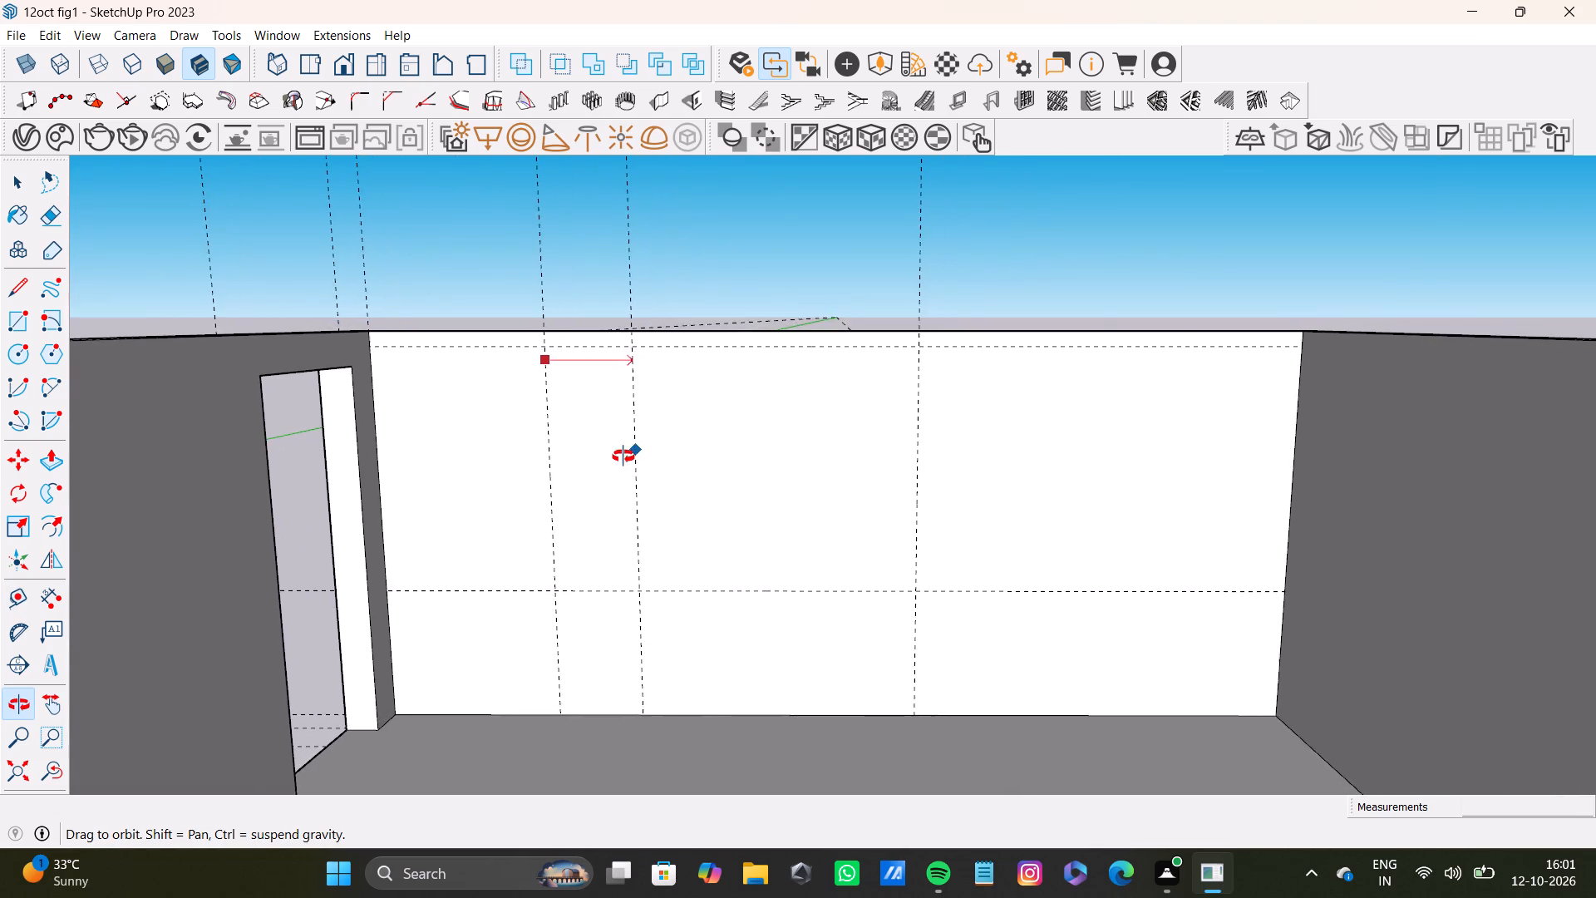
pyautogui.moveTo(623, 456); pyautogui.dragTo(628, 479, button='middle')
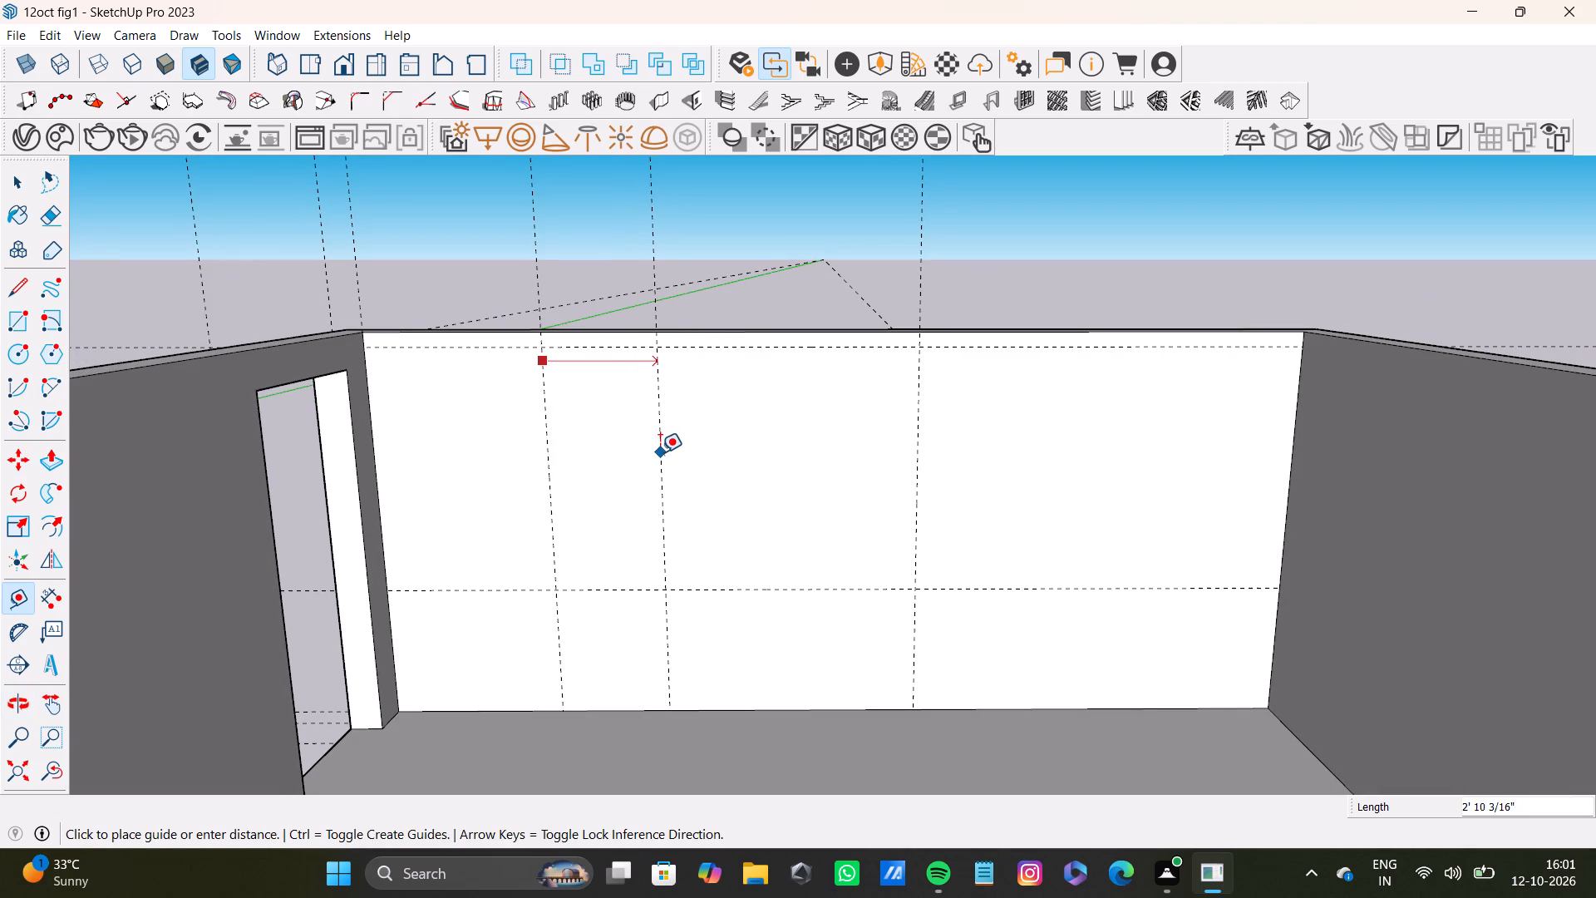
pyautogui.click(658, 452)
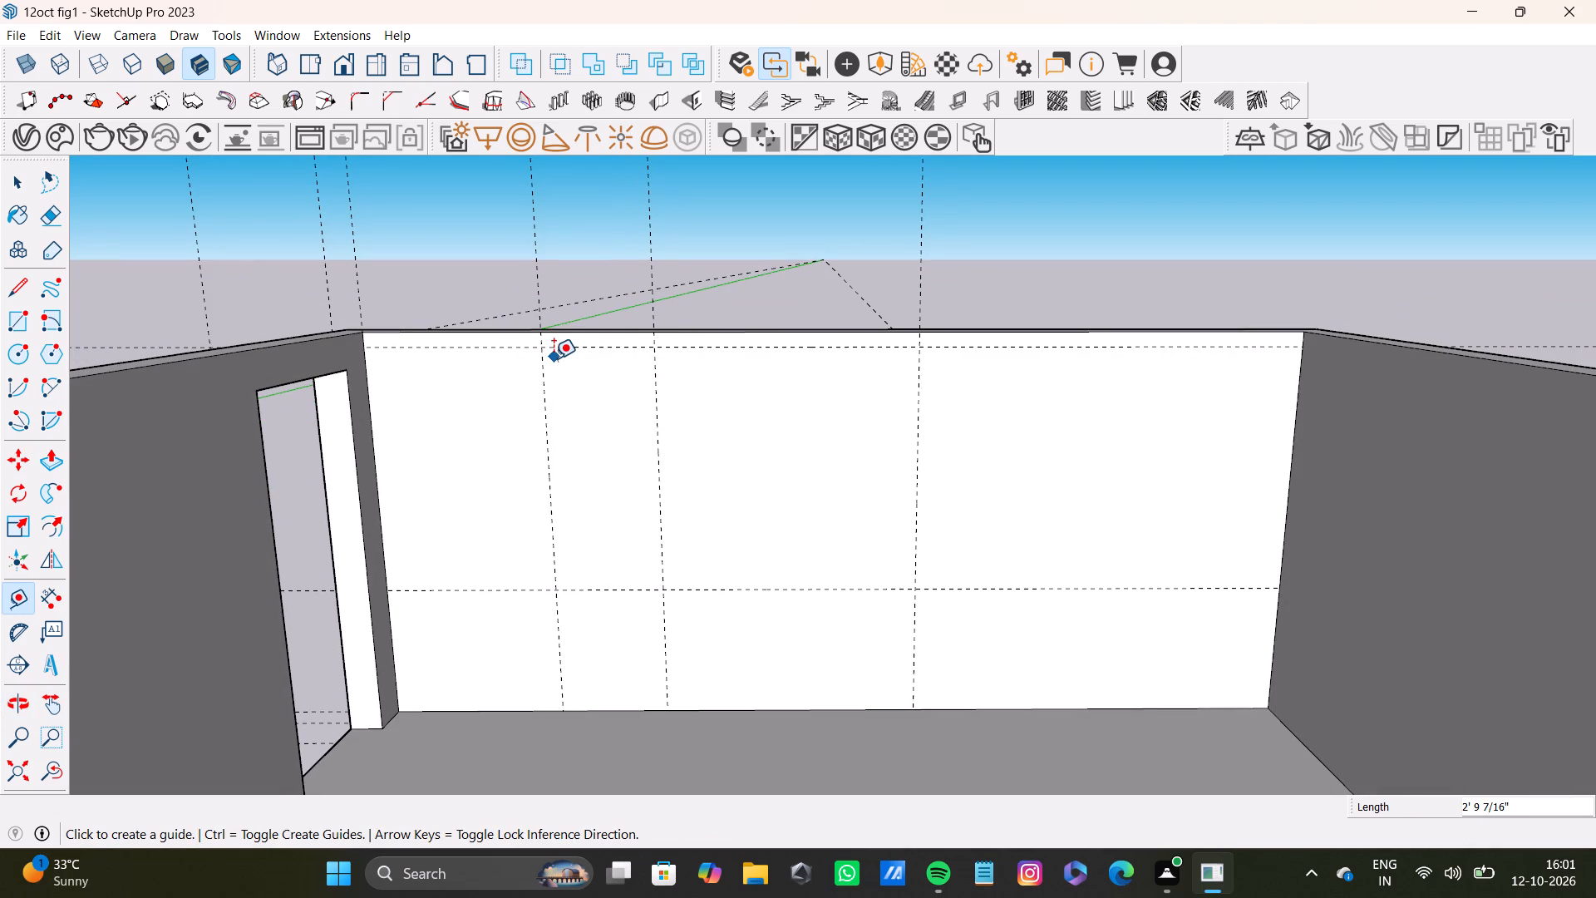
# Draw a rectangle about 2' 9 7/16" wide by 9' 8" tall between the two doorway-side vertical guides, from the upper guide to the floor.
pyautogui.press('r')
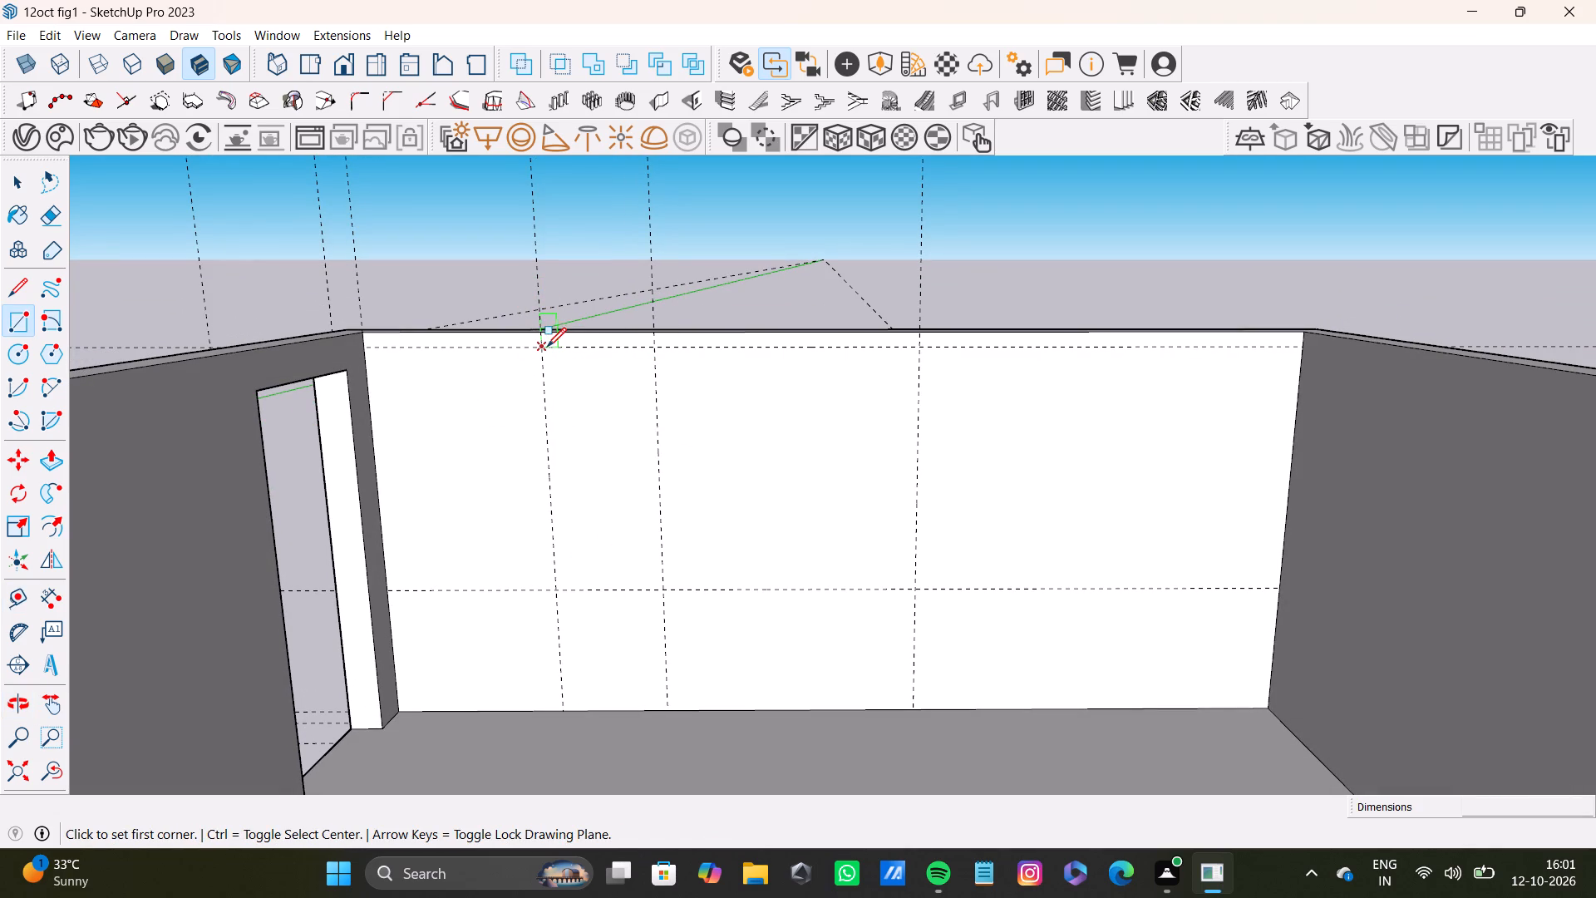
pyautogui.click(545, 345)
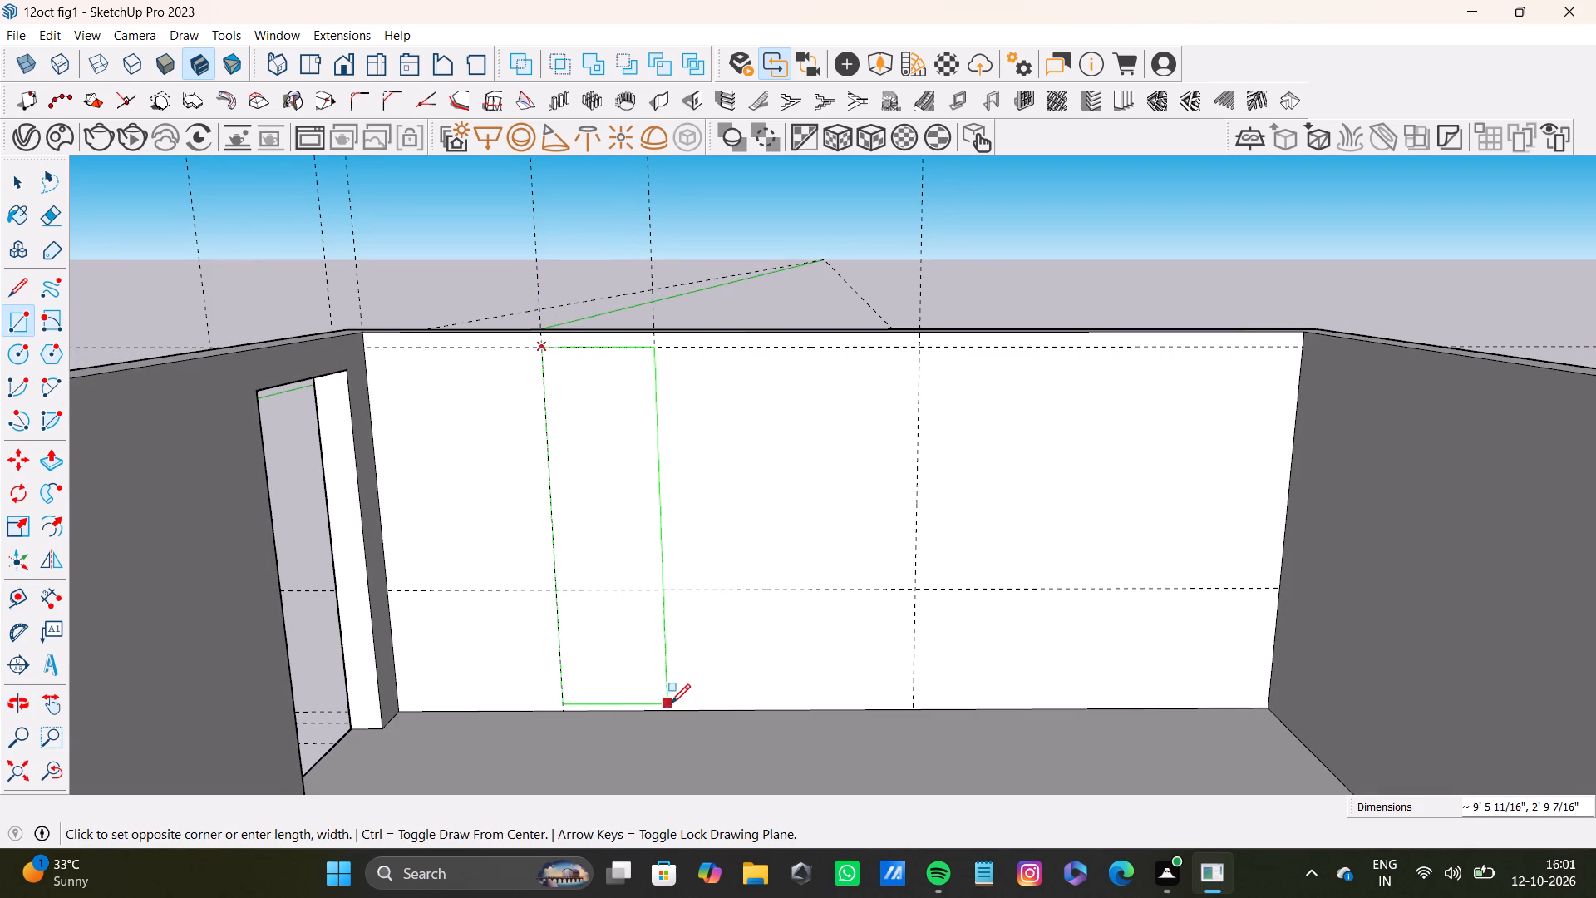
pyautogui.click(671, 708)
pyautogui.scroll(-5, 643, 641)
pyautogui.moveTo(652, 633); pyautogui.dragTo(699, 621, button='middle')
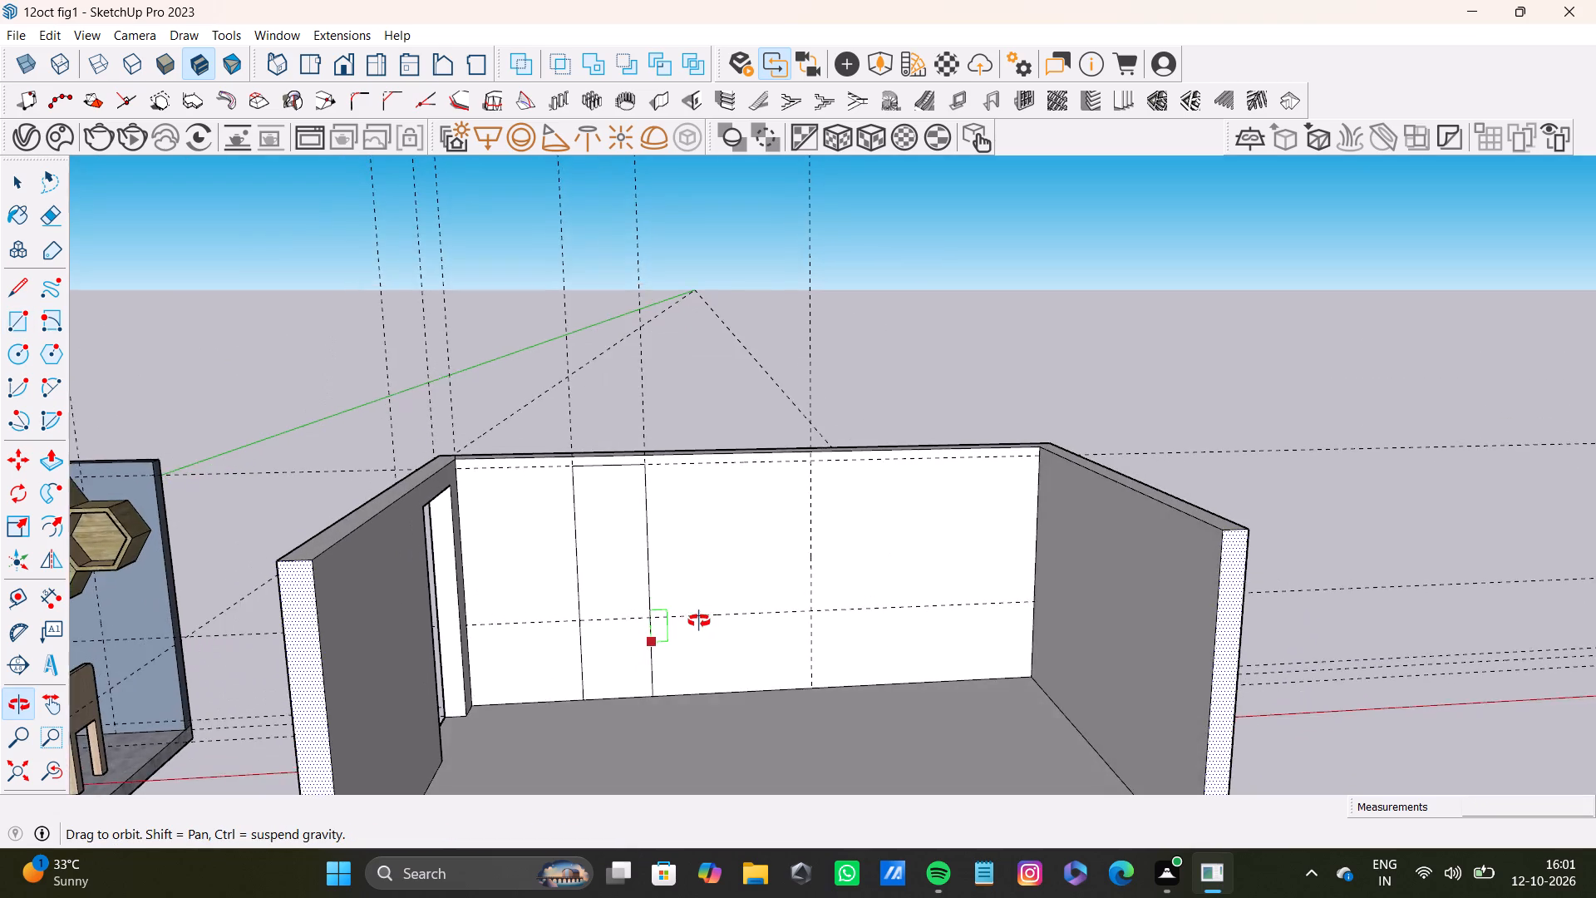
pyautogui.moveTo(699, 621); pyautogui.dragTo(585, 698, button='middle')
pyautogui.scroll(11, 535, 574)
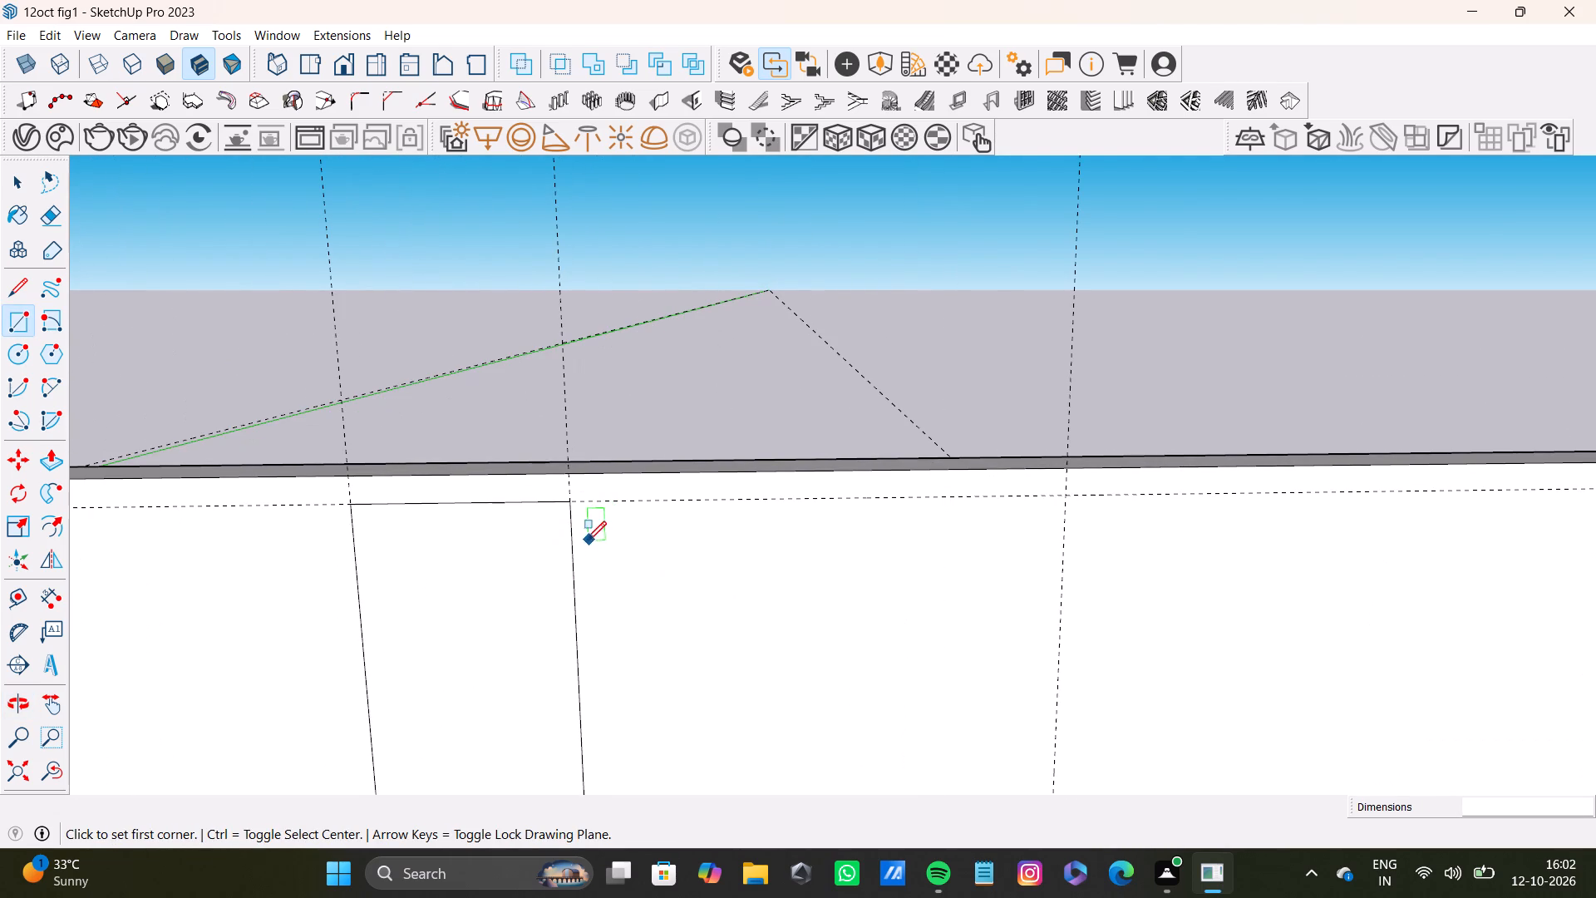
pyautogui.press('space')
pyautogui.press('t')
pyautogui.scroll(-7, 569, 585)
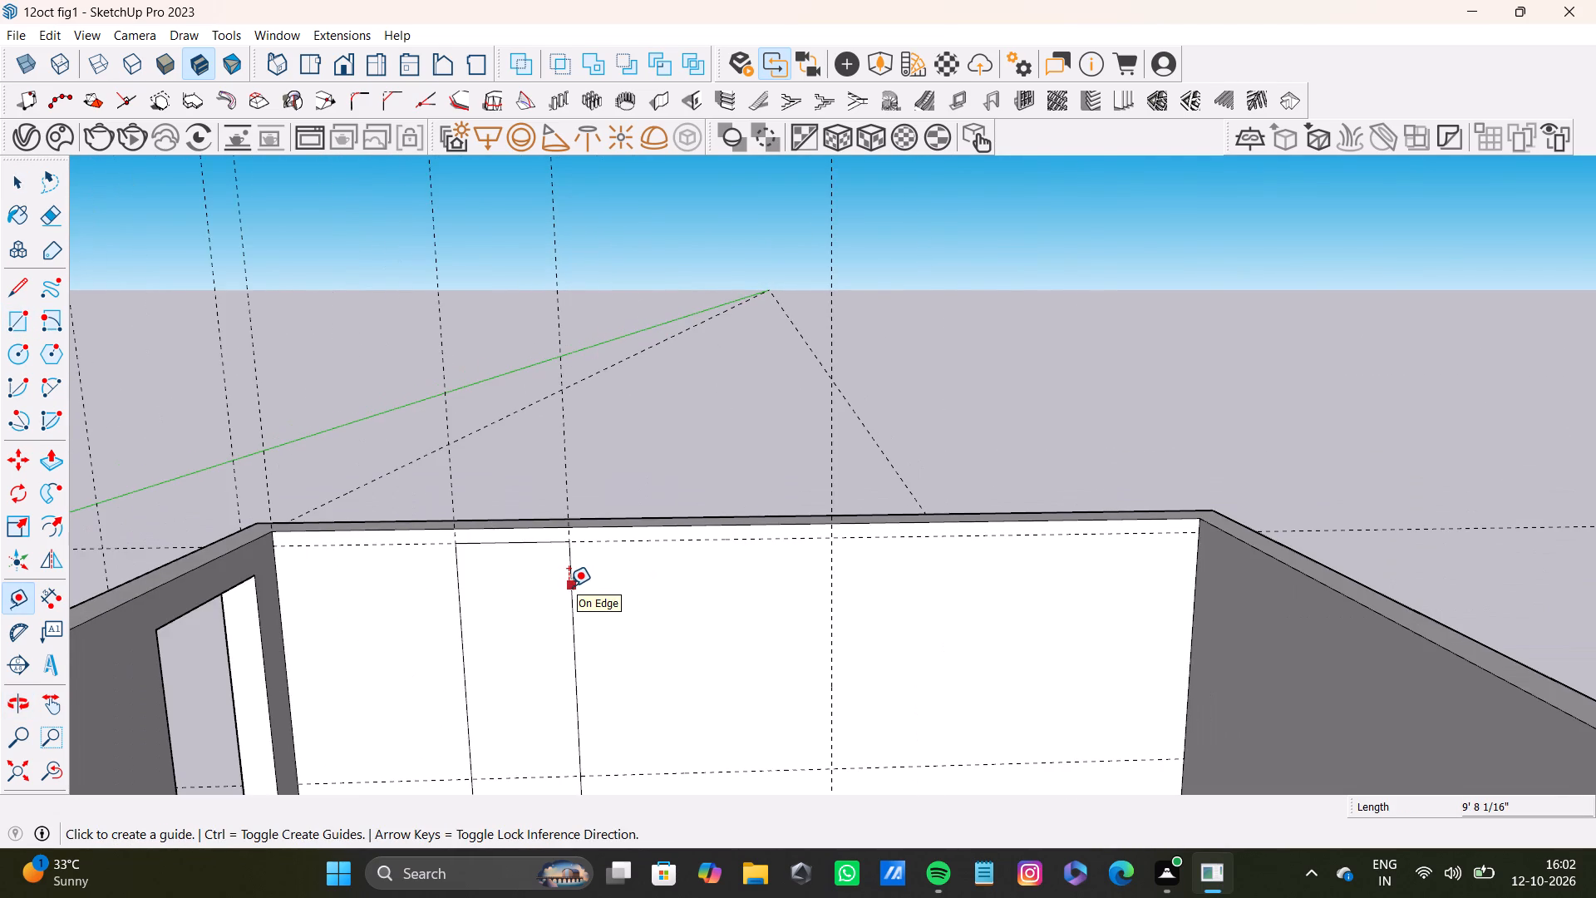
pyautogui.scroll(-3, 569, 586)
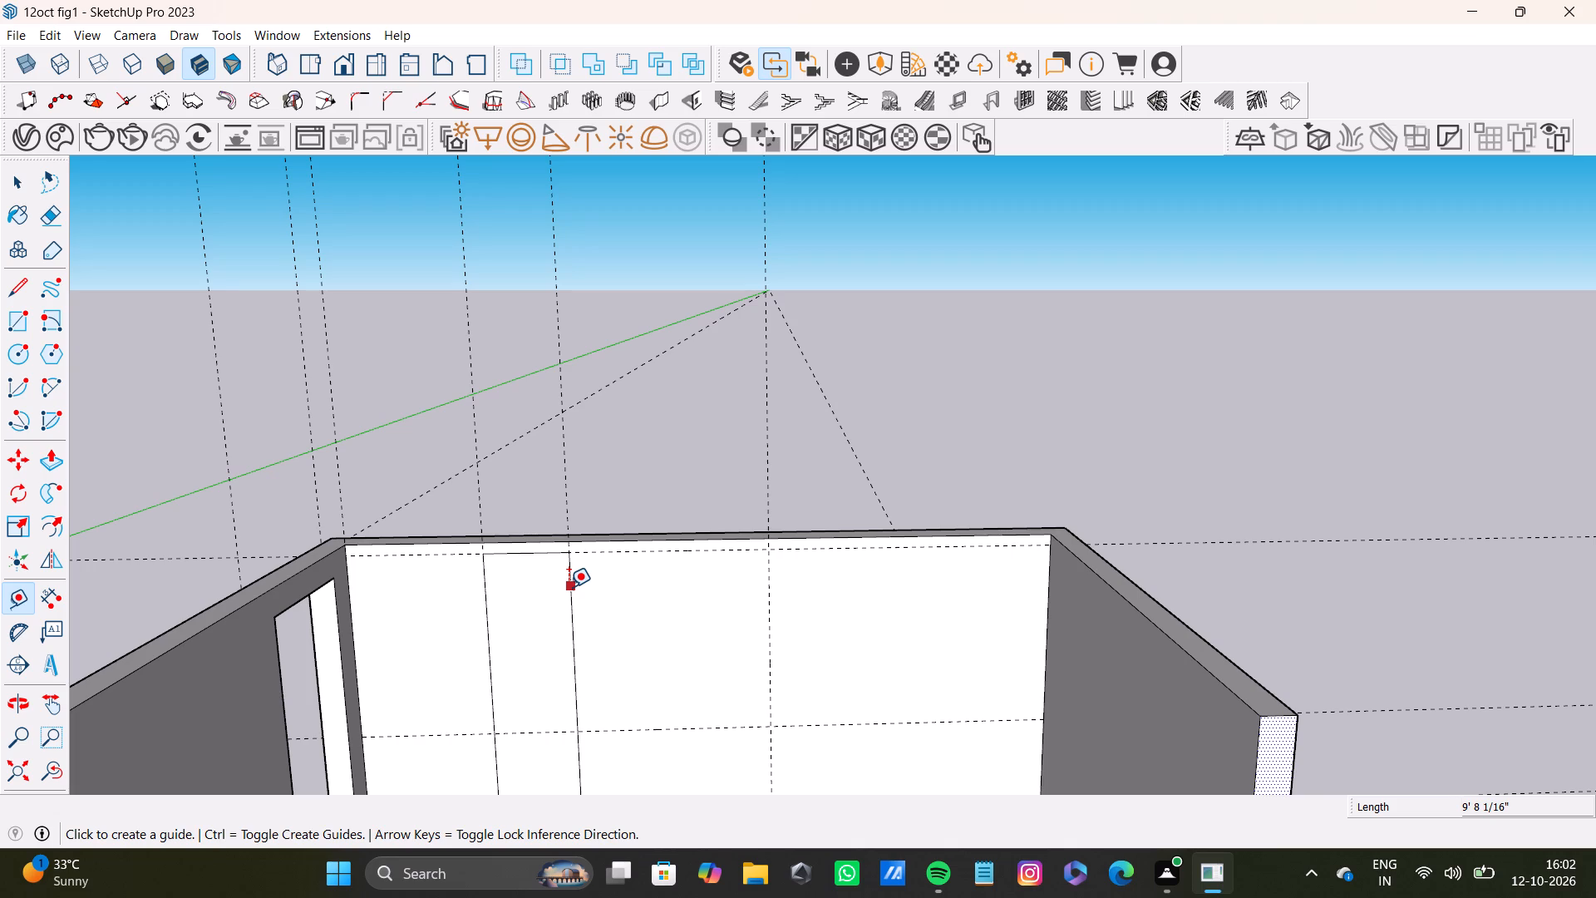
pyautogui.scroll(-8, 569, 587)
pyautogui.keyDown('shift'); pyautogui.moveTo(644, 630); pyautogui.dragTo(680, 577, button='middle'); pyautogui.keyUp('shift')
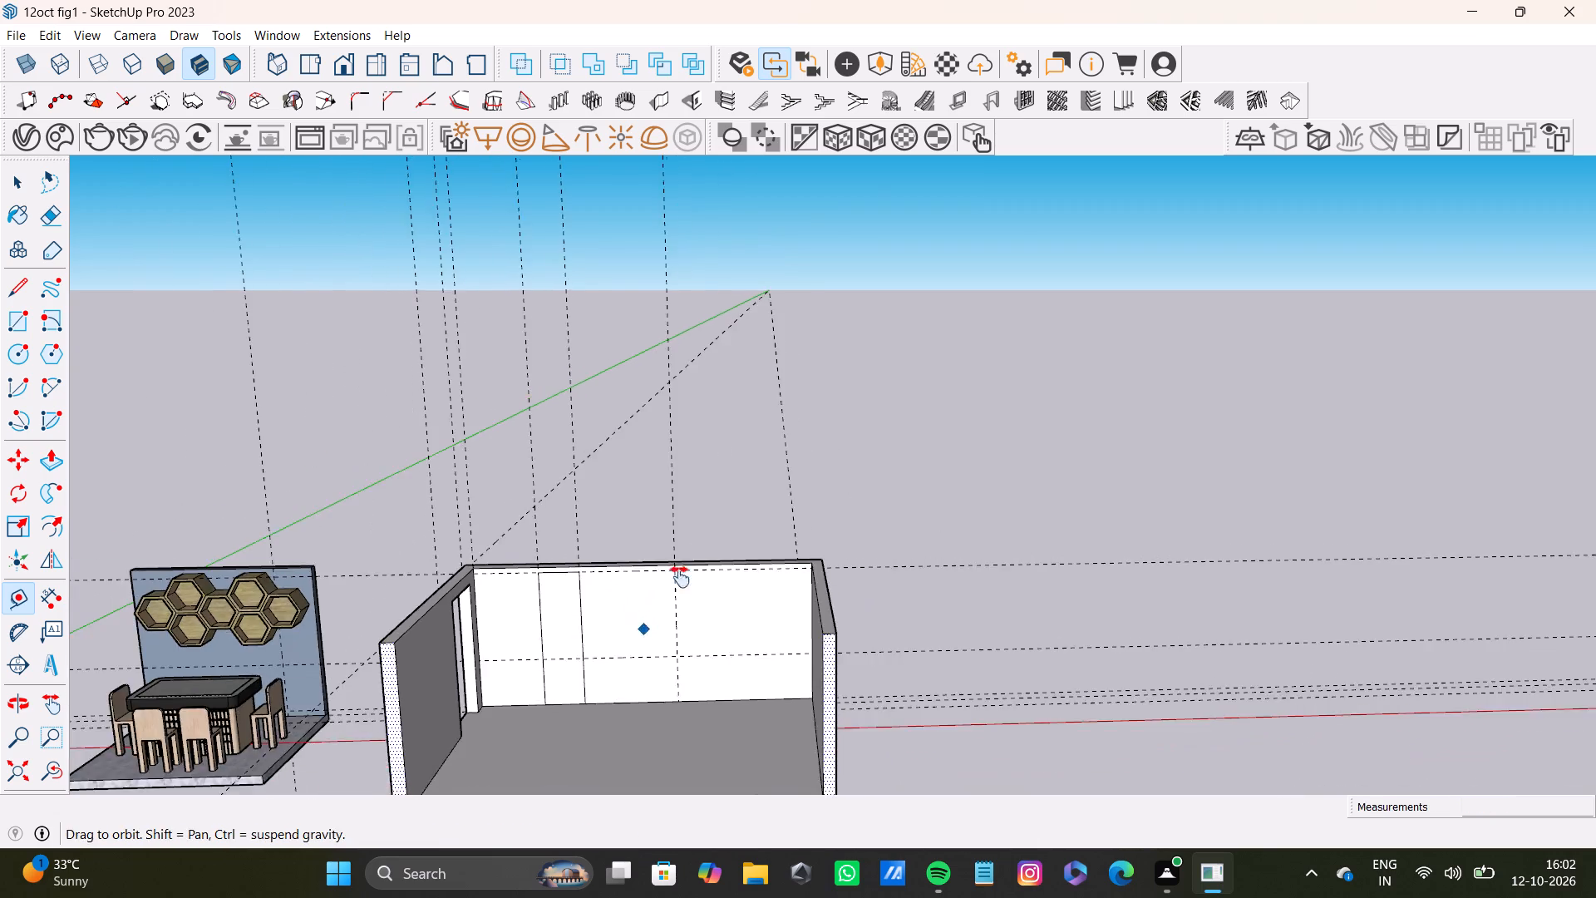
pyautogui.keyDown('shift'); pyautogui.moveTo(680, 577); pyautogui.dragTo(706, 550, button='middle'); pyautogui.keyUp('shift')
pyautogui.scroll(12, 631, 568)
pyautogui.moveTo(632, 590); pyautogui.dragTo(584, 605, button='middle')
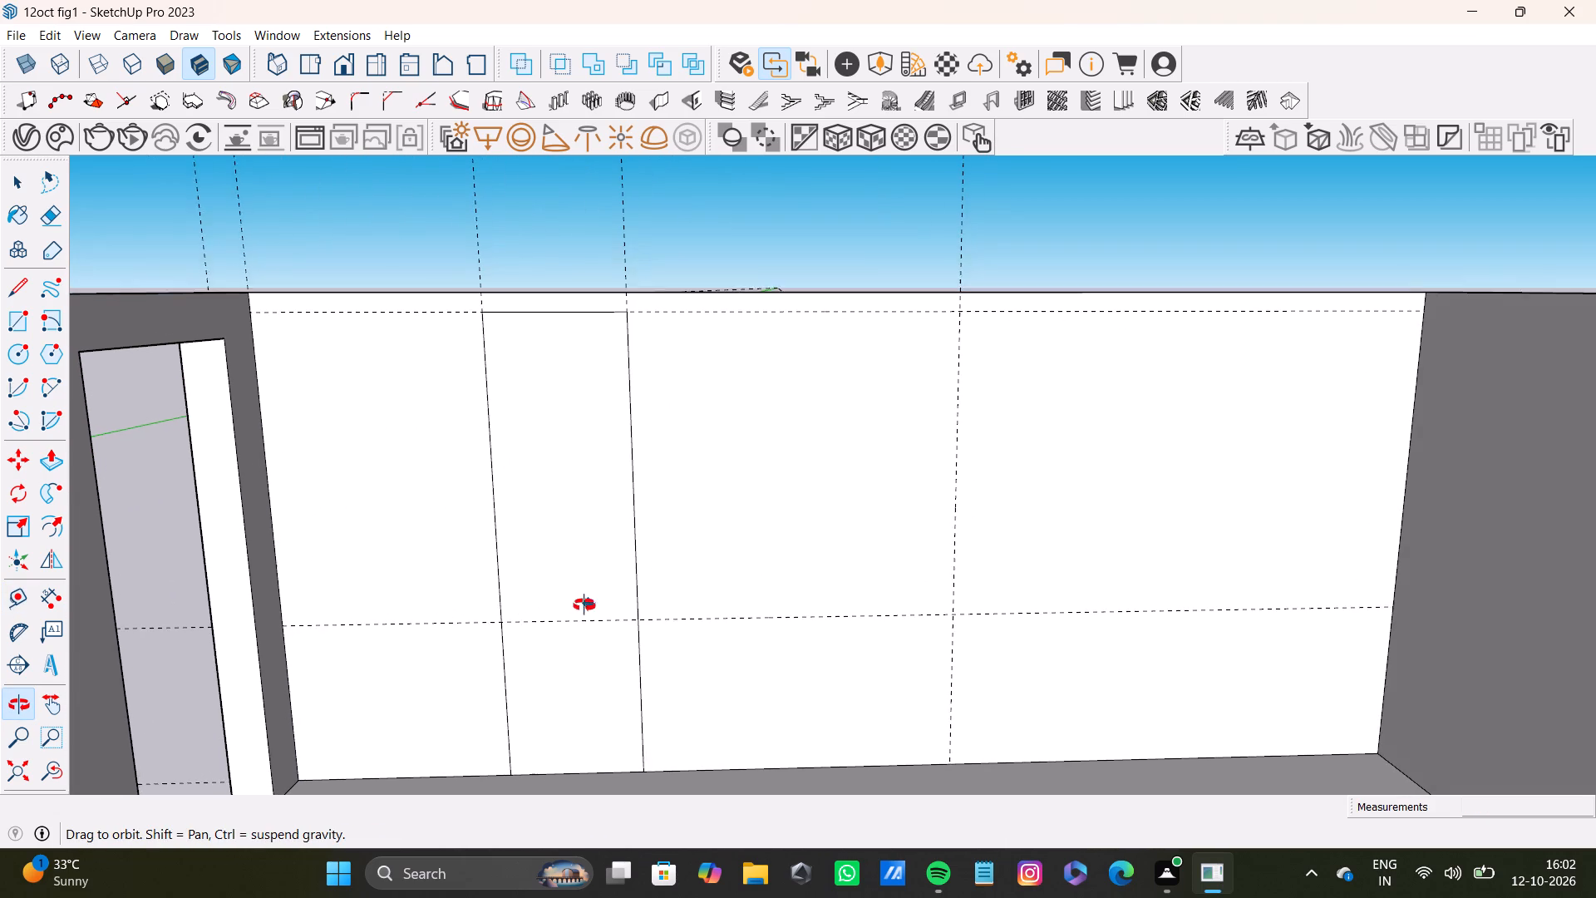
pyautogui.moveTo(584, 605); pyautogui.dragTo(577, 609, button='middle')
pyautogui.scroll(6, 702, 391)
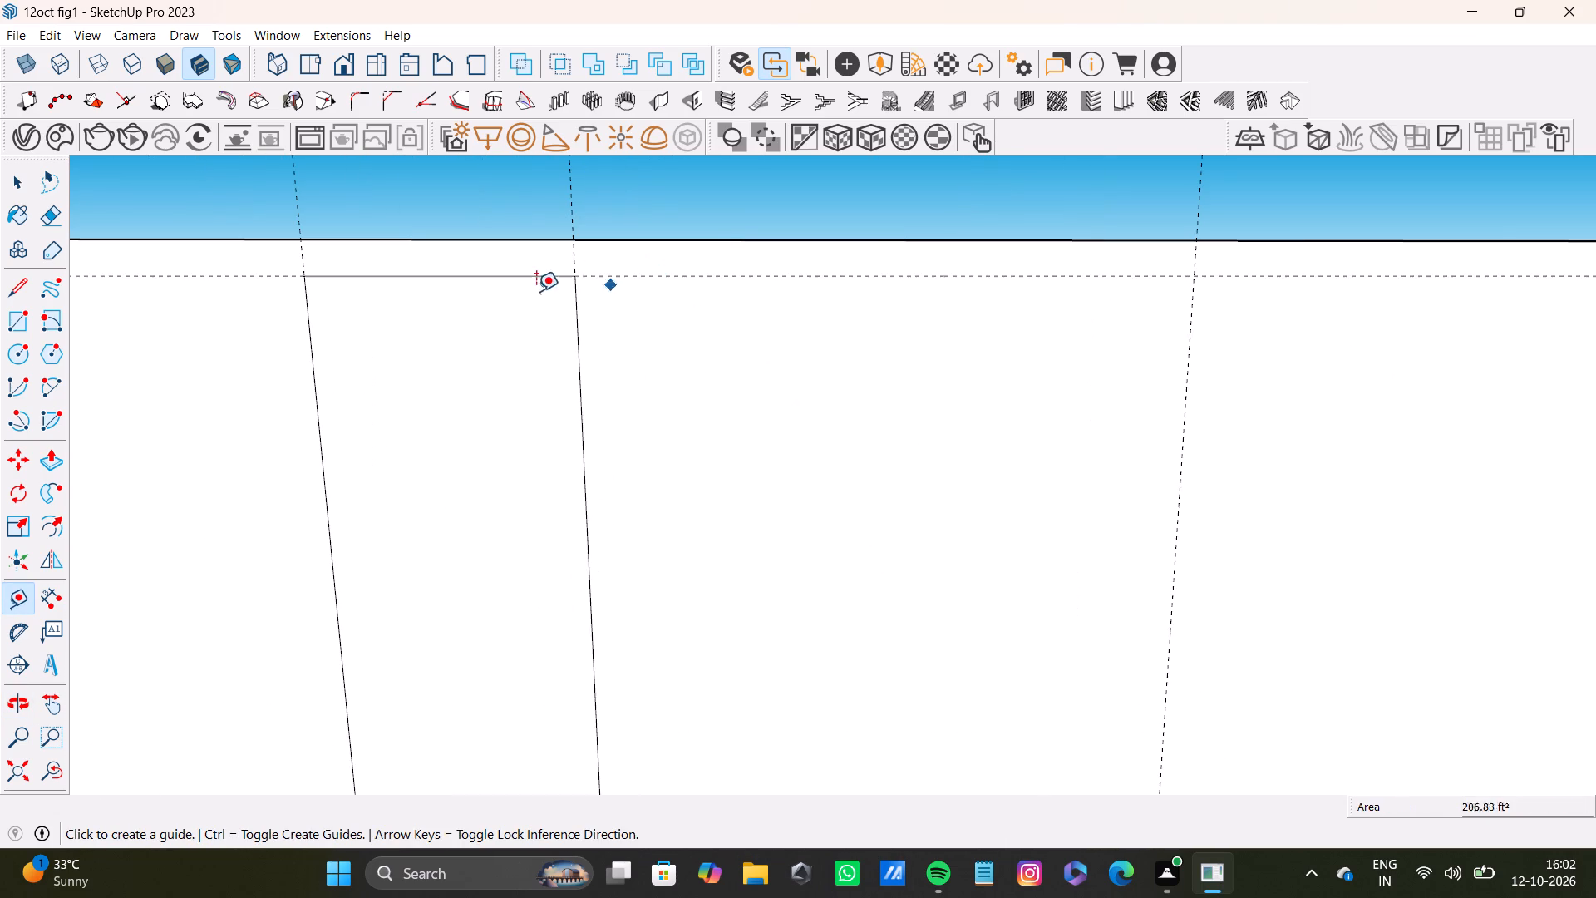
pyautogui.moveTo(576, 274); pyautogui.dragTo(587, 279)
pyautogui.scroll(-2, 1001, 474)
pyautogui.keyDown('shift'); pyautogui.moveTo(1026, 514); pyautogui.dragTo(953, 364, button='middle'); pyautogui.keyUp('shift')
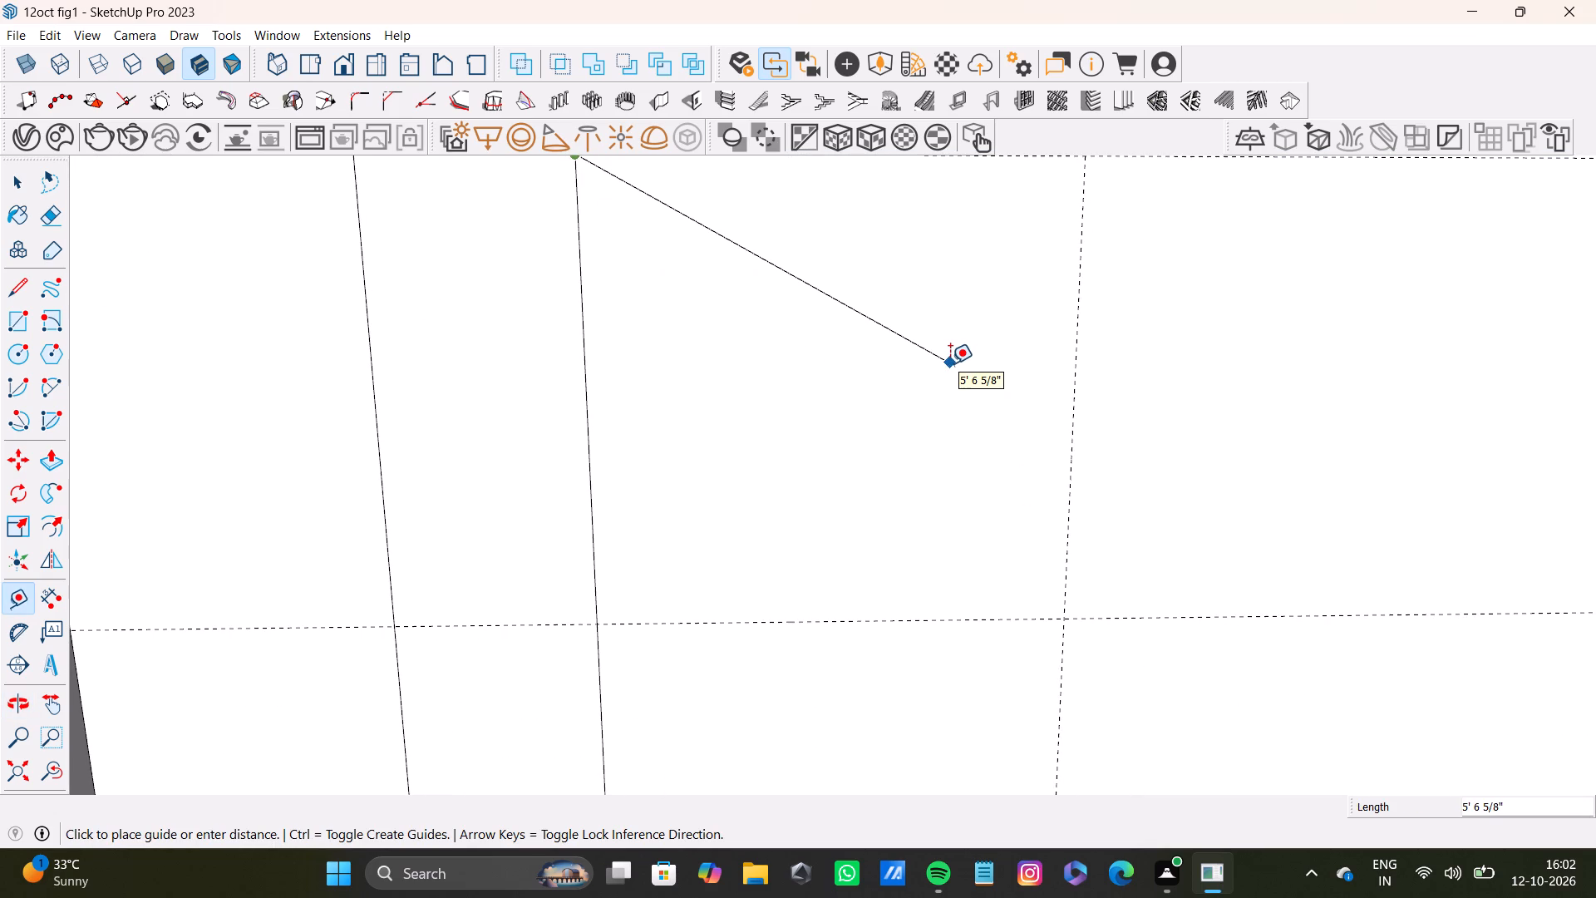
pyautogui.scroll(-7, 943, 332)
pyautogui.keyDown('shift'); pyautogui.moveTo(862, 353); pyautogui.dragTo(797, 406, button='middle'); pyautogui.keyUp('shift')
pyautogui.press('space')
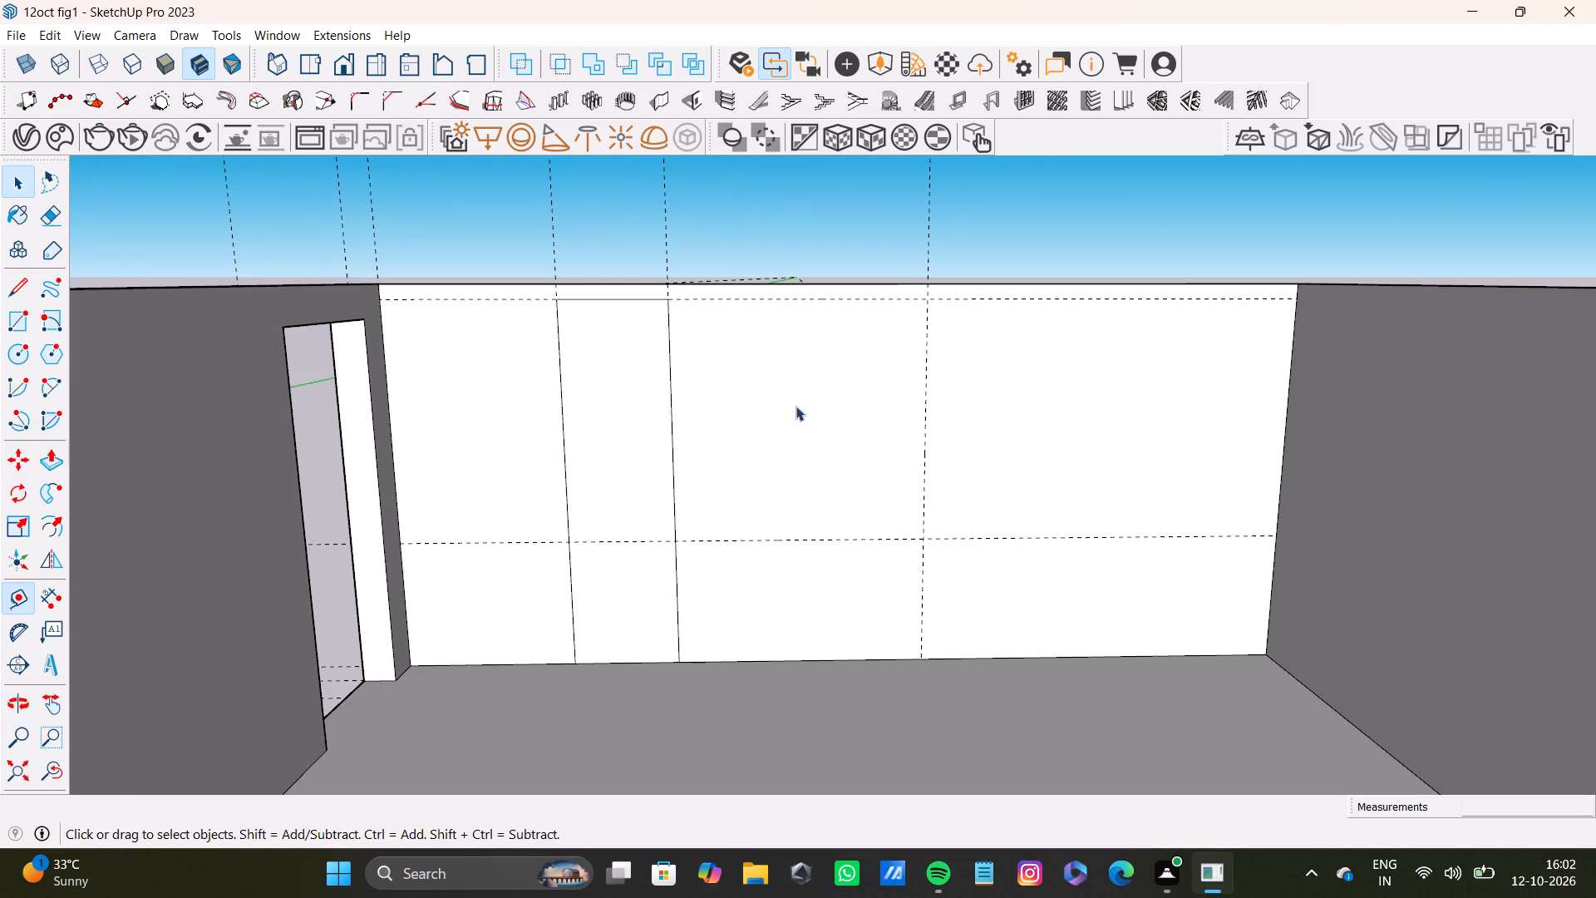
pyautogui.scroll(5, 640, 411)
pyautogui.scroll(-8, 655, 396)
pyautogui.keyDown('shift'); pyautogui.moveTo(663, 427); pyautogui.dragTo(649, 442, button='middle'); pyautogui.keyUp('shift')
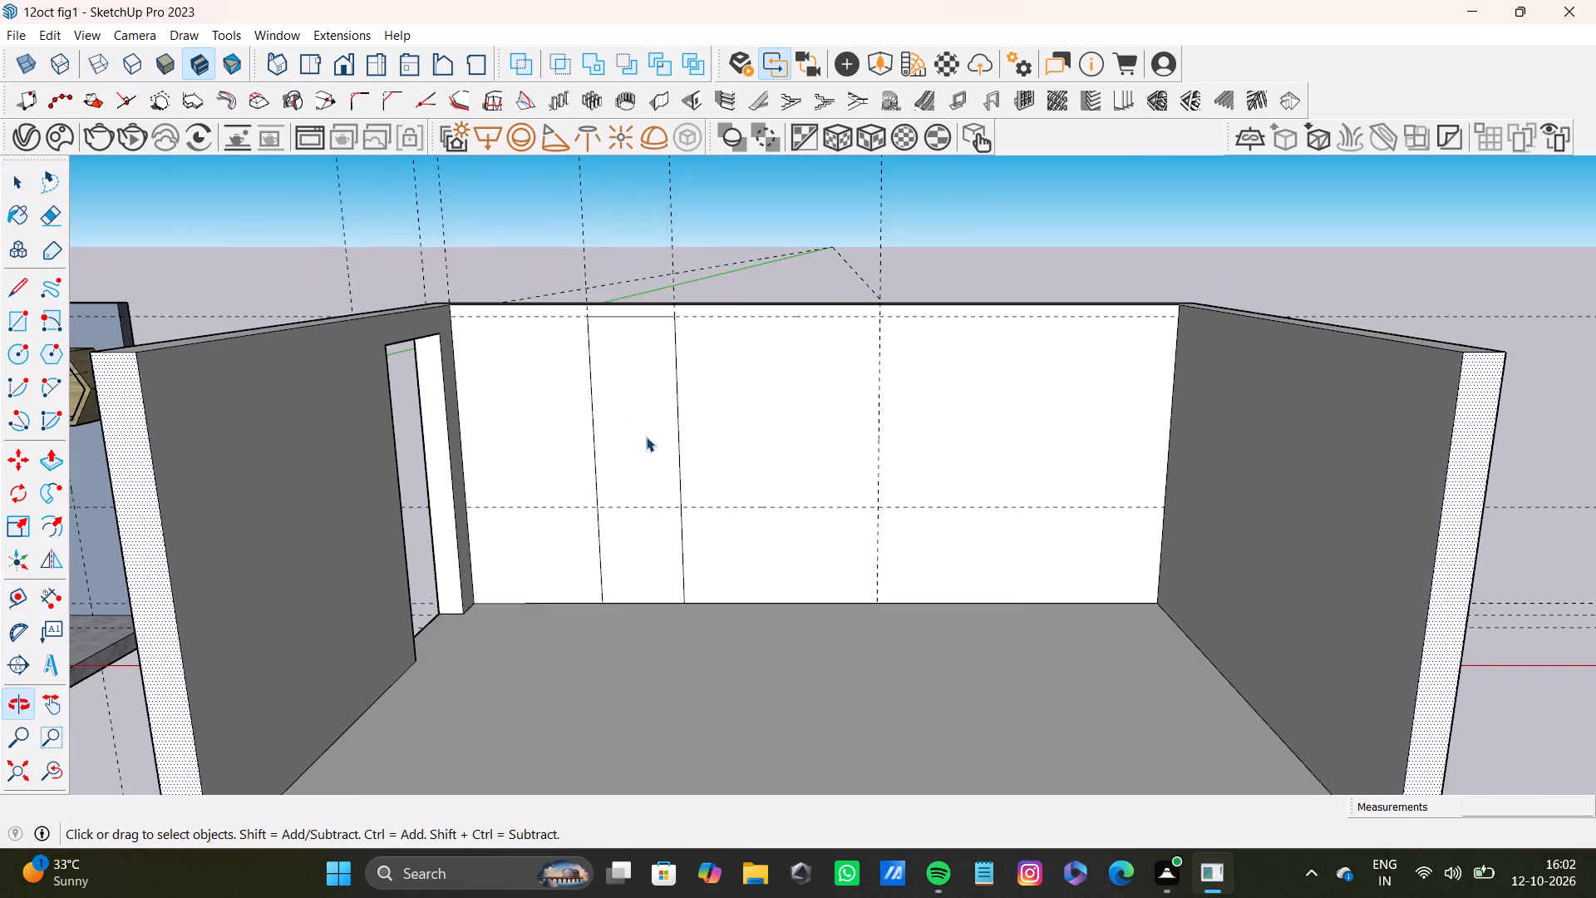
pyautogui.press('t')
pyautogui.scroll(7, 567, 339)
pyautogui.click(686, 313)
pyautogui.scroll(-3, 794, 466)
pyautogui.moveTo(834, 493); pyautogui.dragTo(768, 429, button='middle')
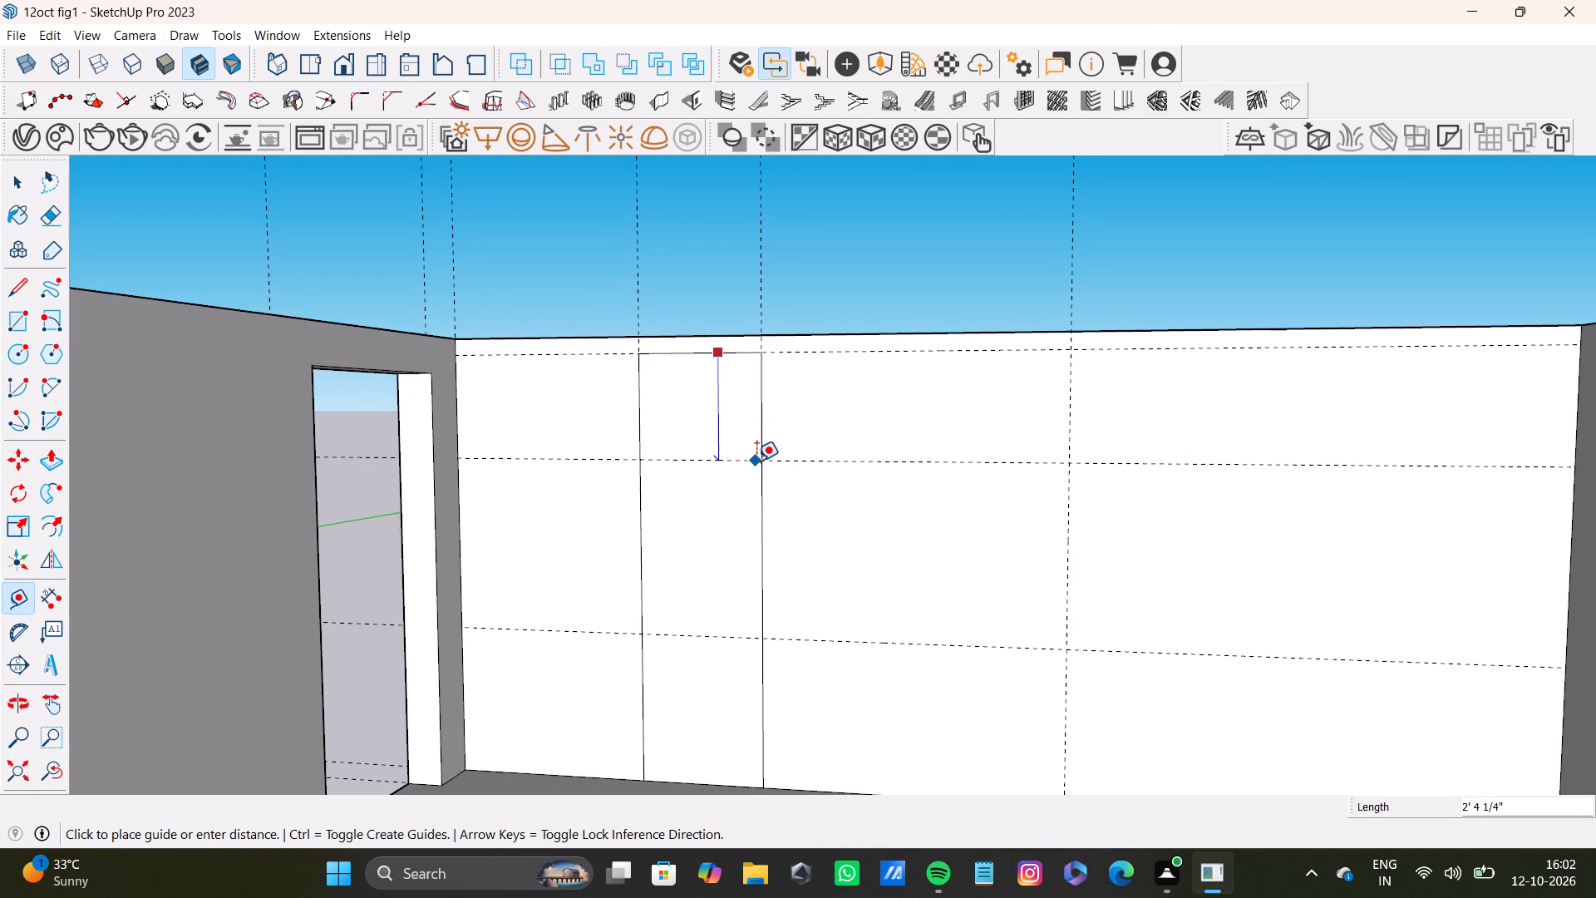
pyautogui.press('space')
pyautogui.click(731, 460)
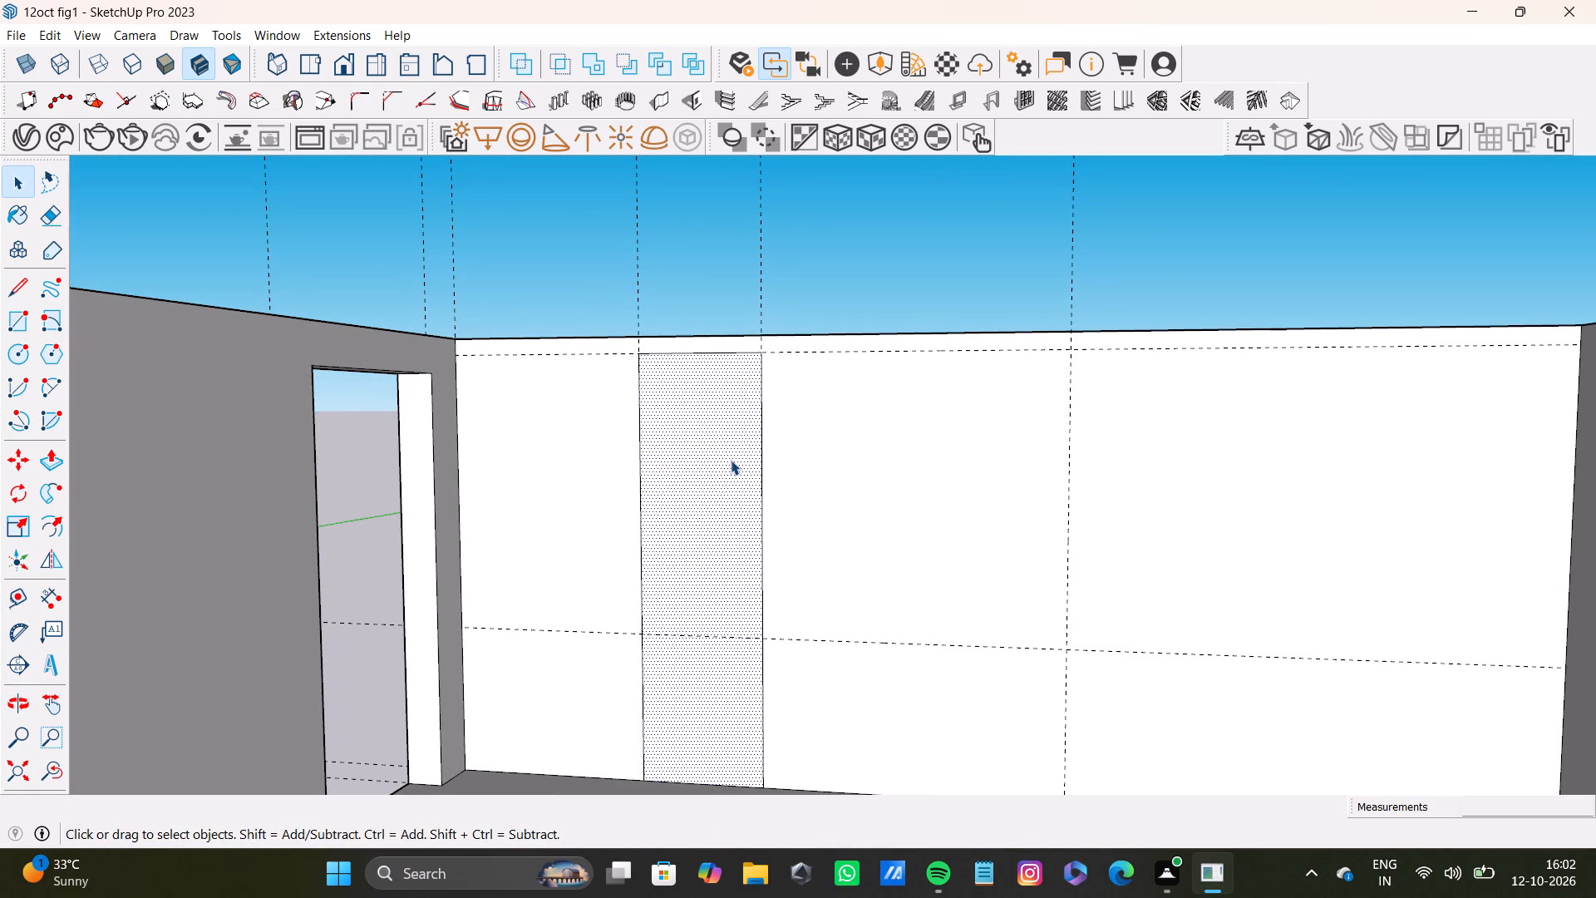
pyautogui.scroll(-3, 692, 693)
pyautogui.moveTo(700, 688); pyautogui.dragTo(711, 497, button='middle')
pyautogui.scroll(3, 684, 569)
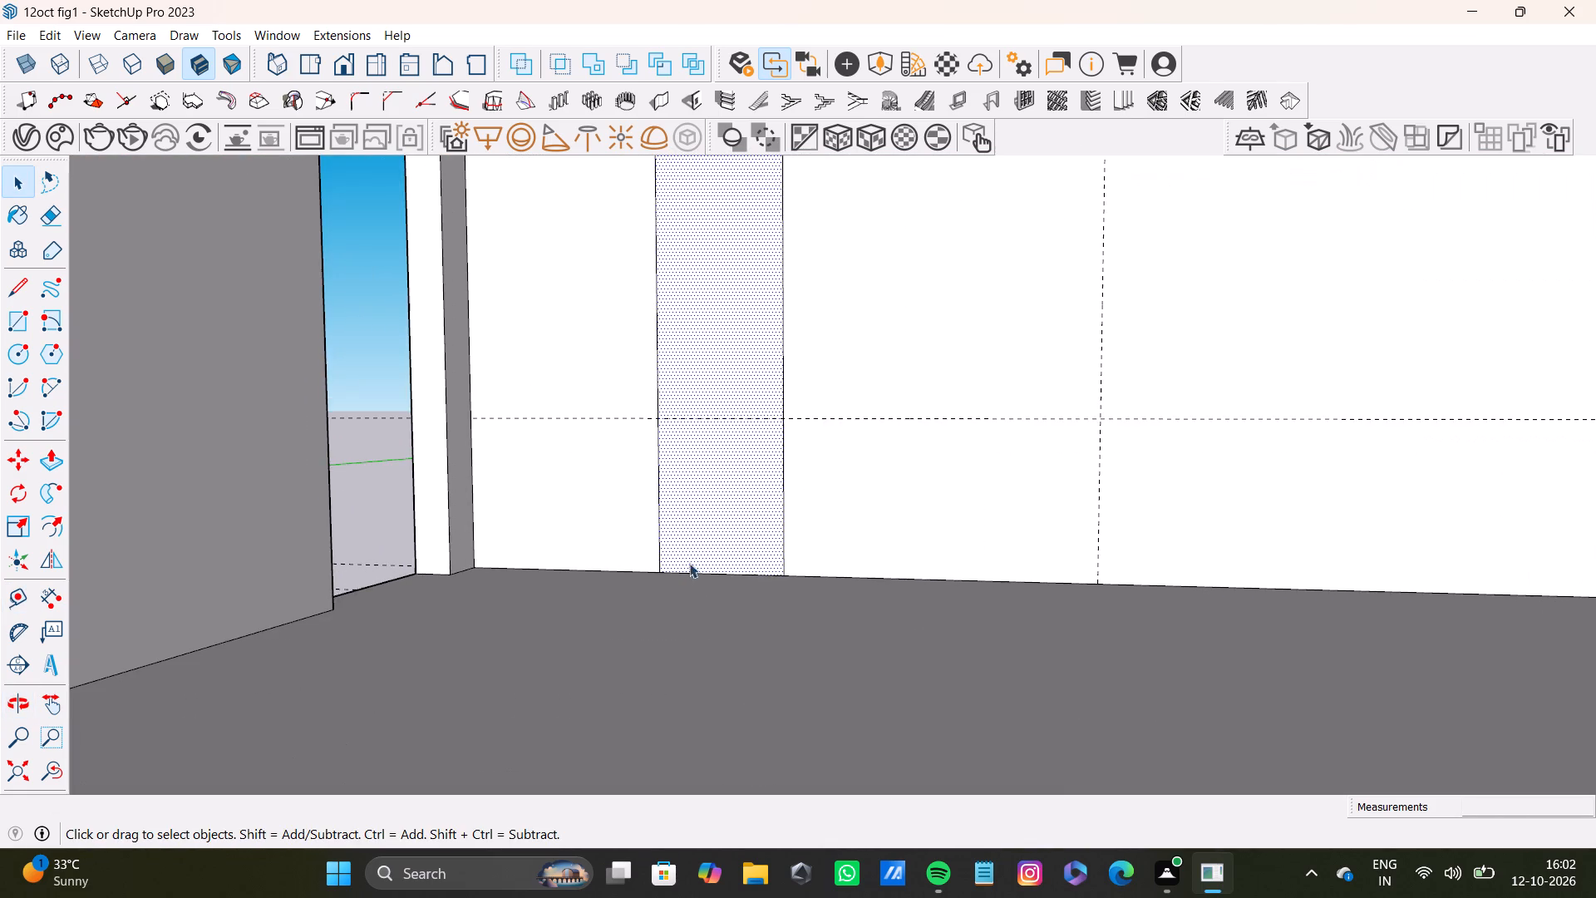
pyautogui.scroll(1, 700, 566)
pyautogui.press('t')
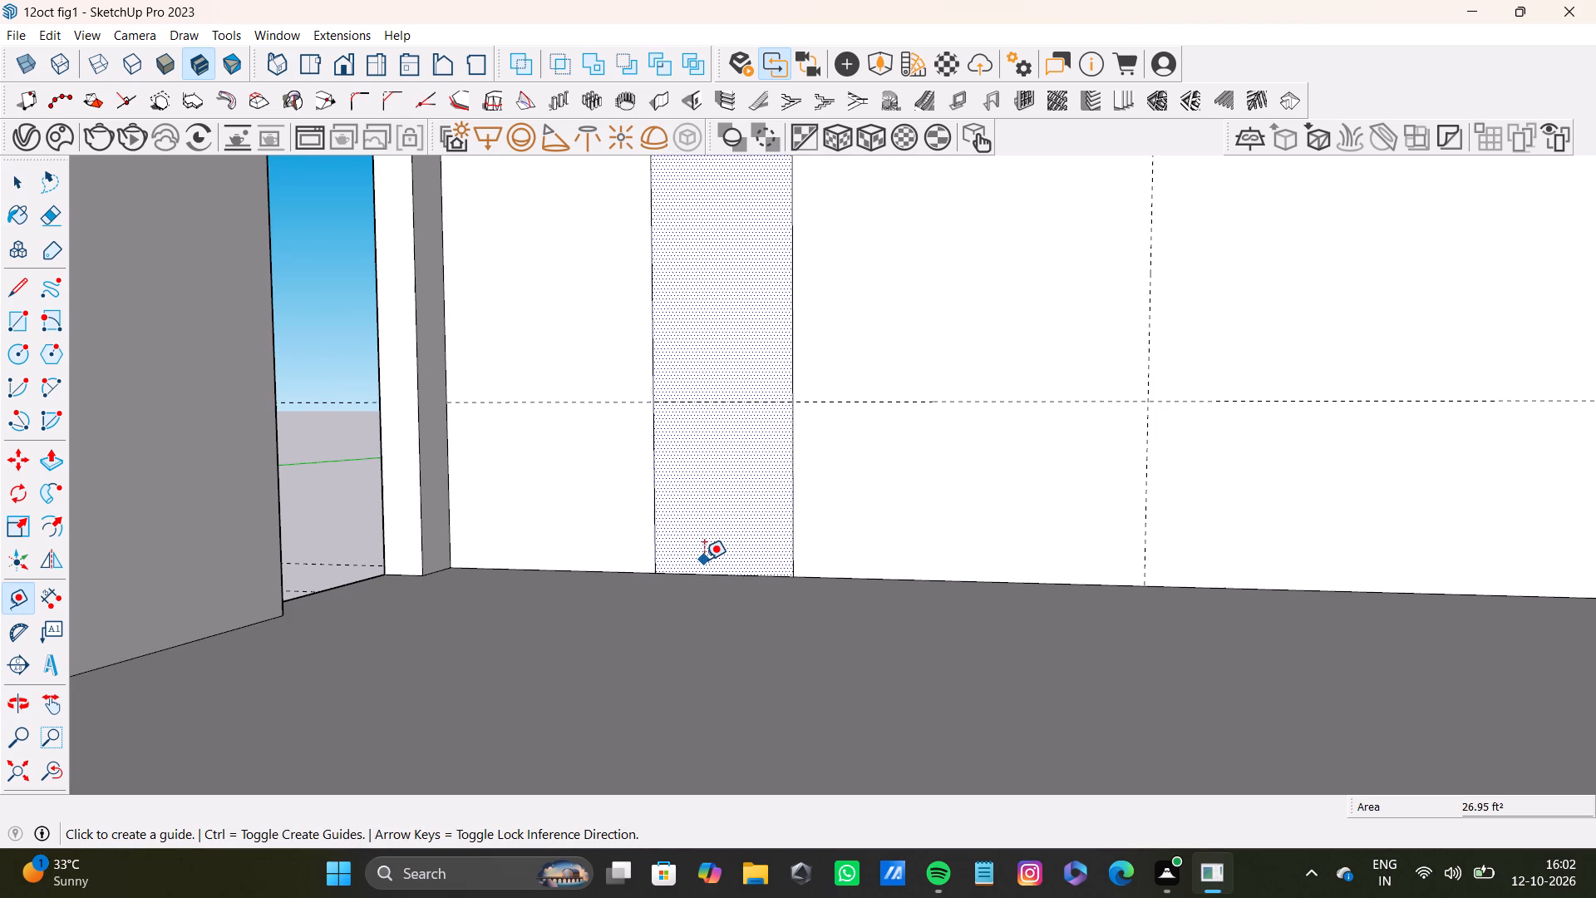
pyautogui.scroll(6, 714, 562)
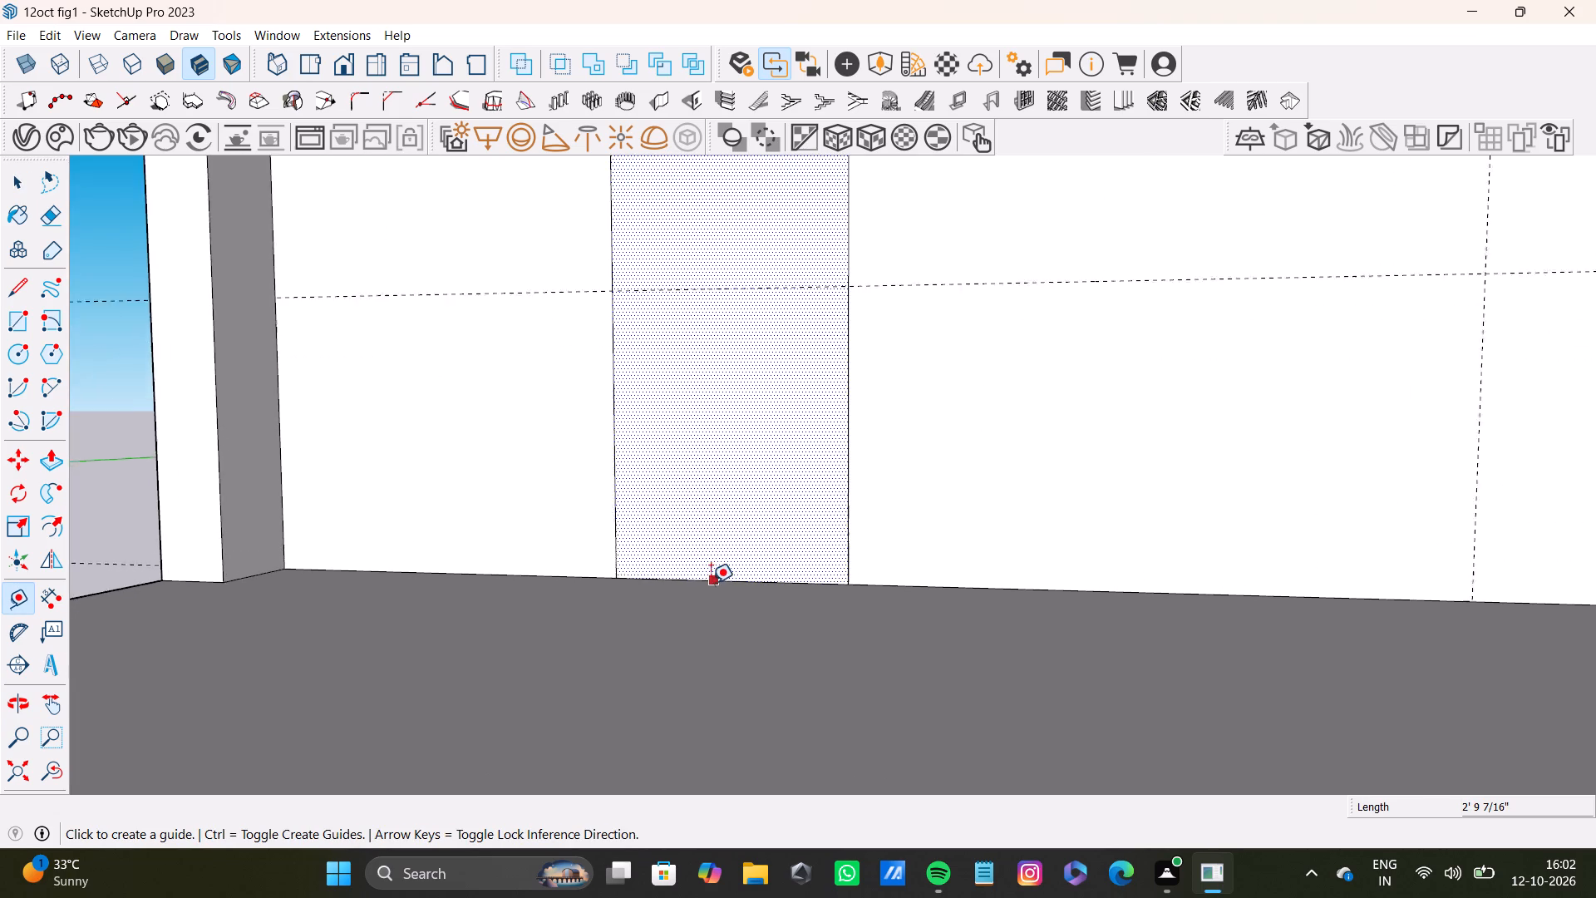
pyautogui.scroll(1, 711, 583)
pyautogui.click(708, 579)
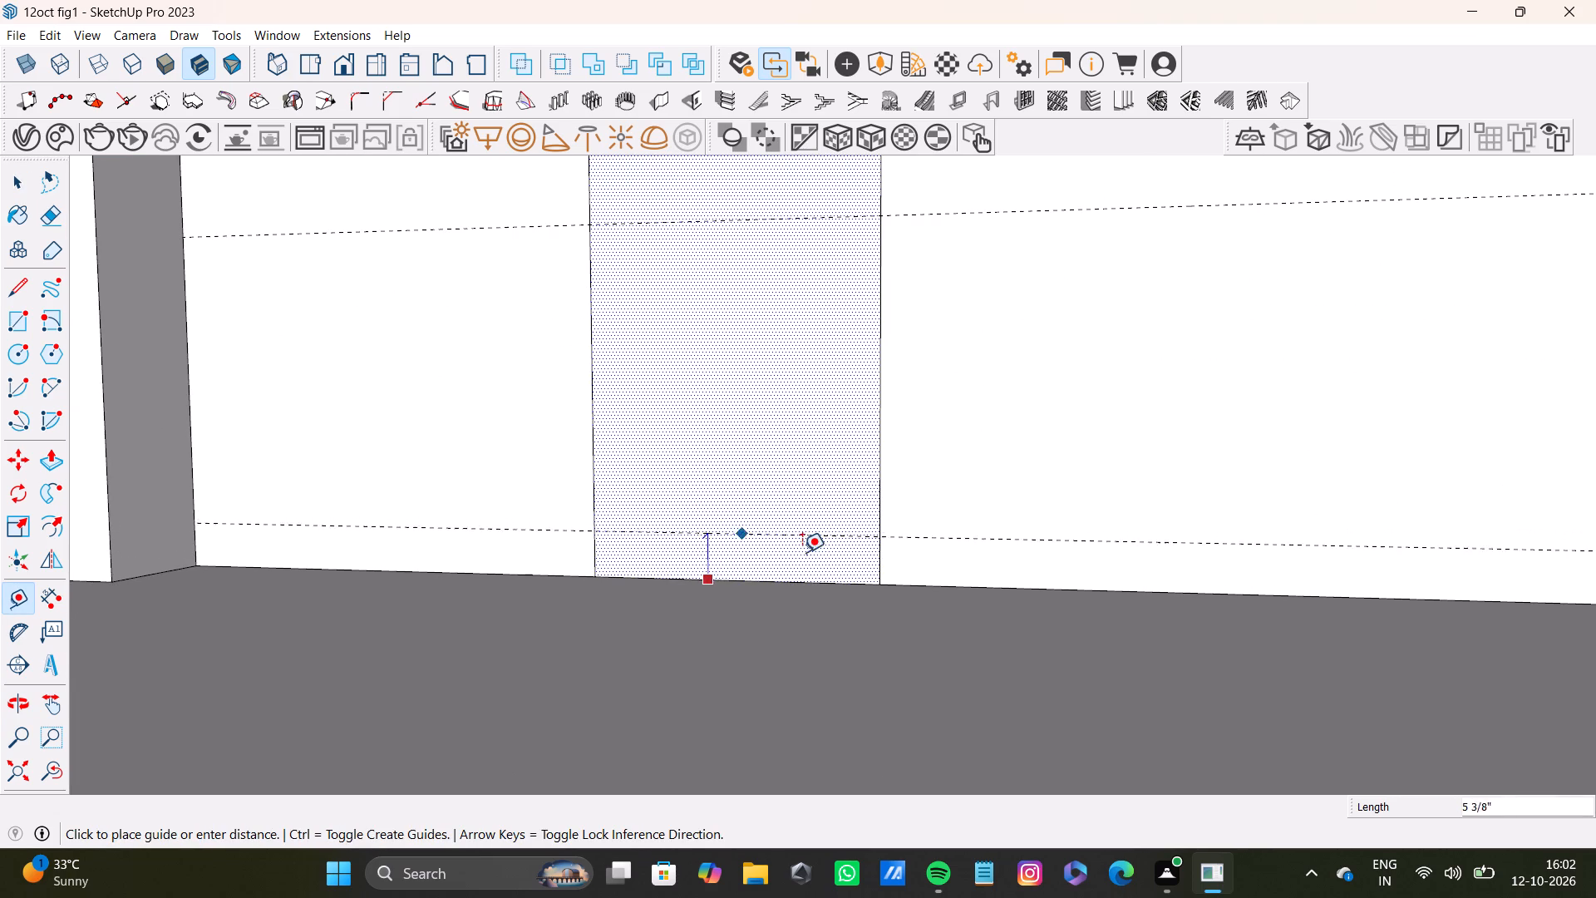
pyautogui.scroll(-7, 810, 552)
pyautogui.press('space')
# Push/Pull the tall rectangle on the back wall about 1' 3 3/4" out into the room as a projecting column.
pyautogui.keyDown('shift'); pyautogui.moveTo(789, 460); pyautogui.dragTo(791, 560, button='middle'); pyautogui.keyUp('shift')
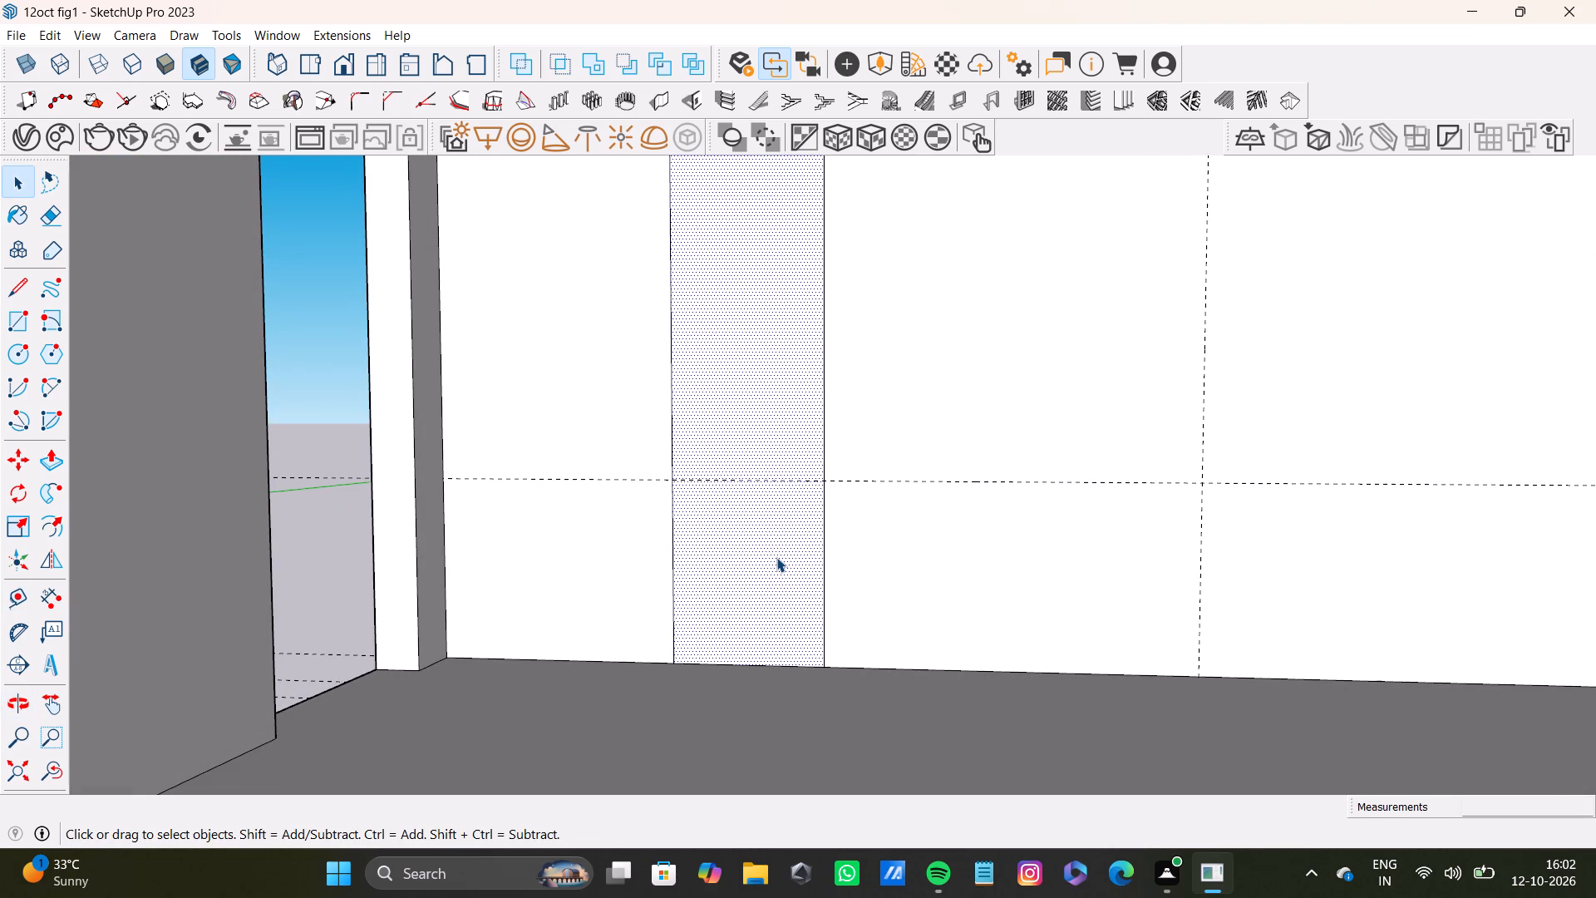
pyautogui.press('r')
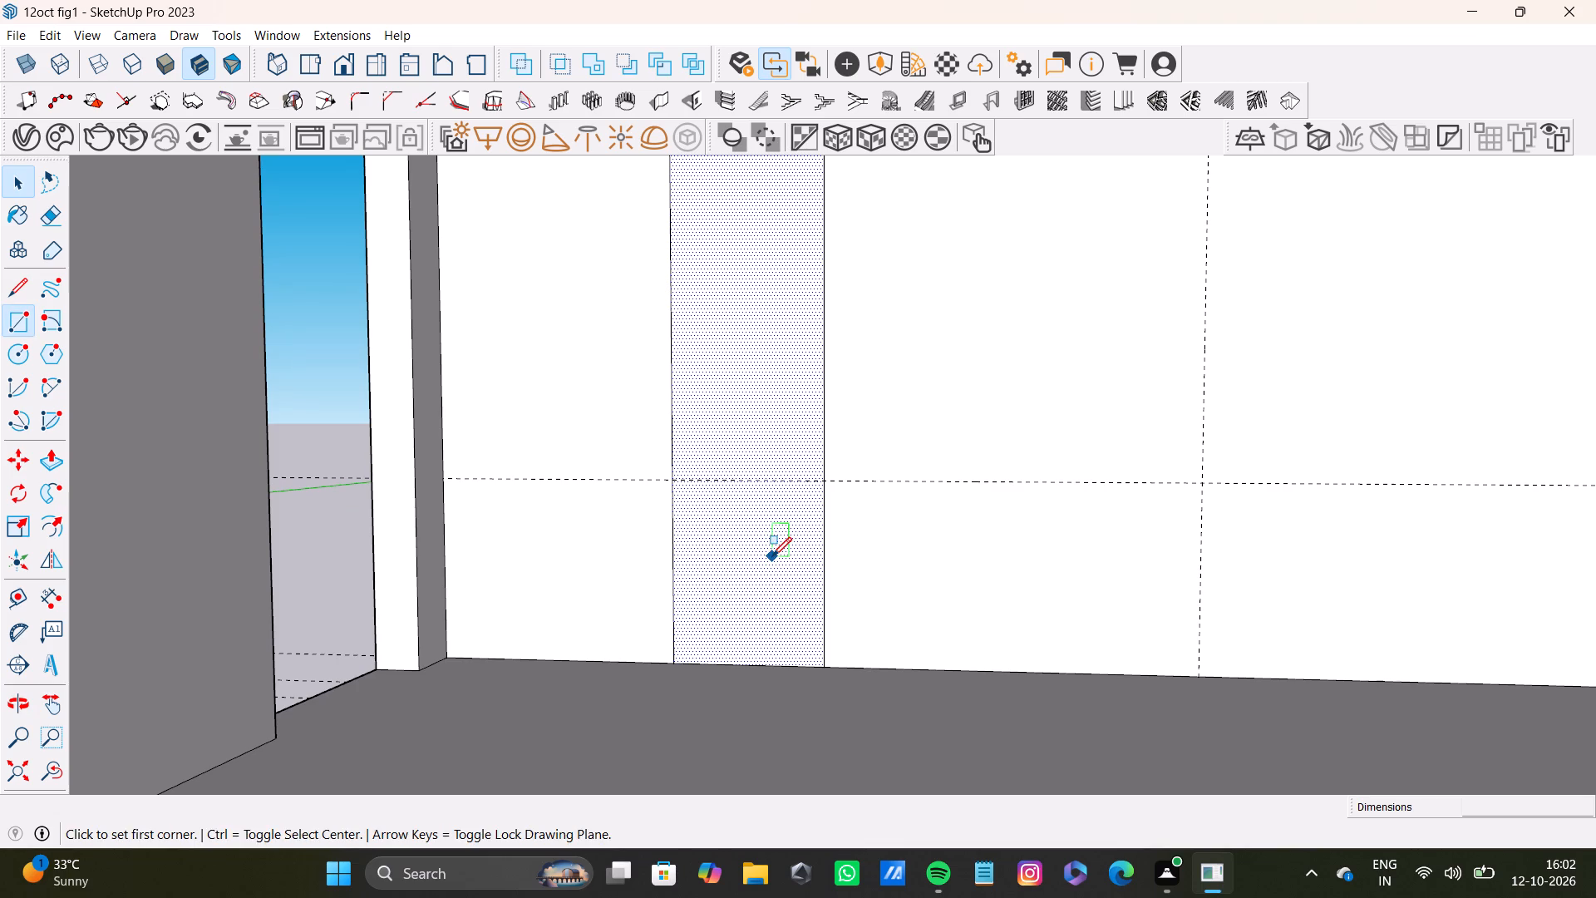
pyautogui.press('p')
pyautogui.moveTo(769, 550); pyautogui.dragTo(762, 563)
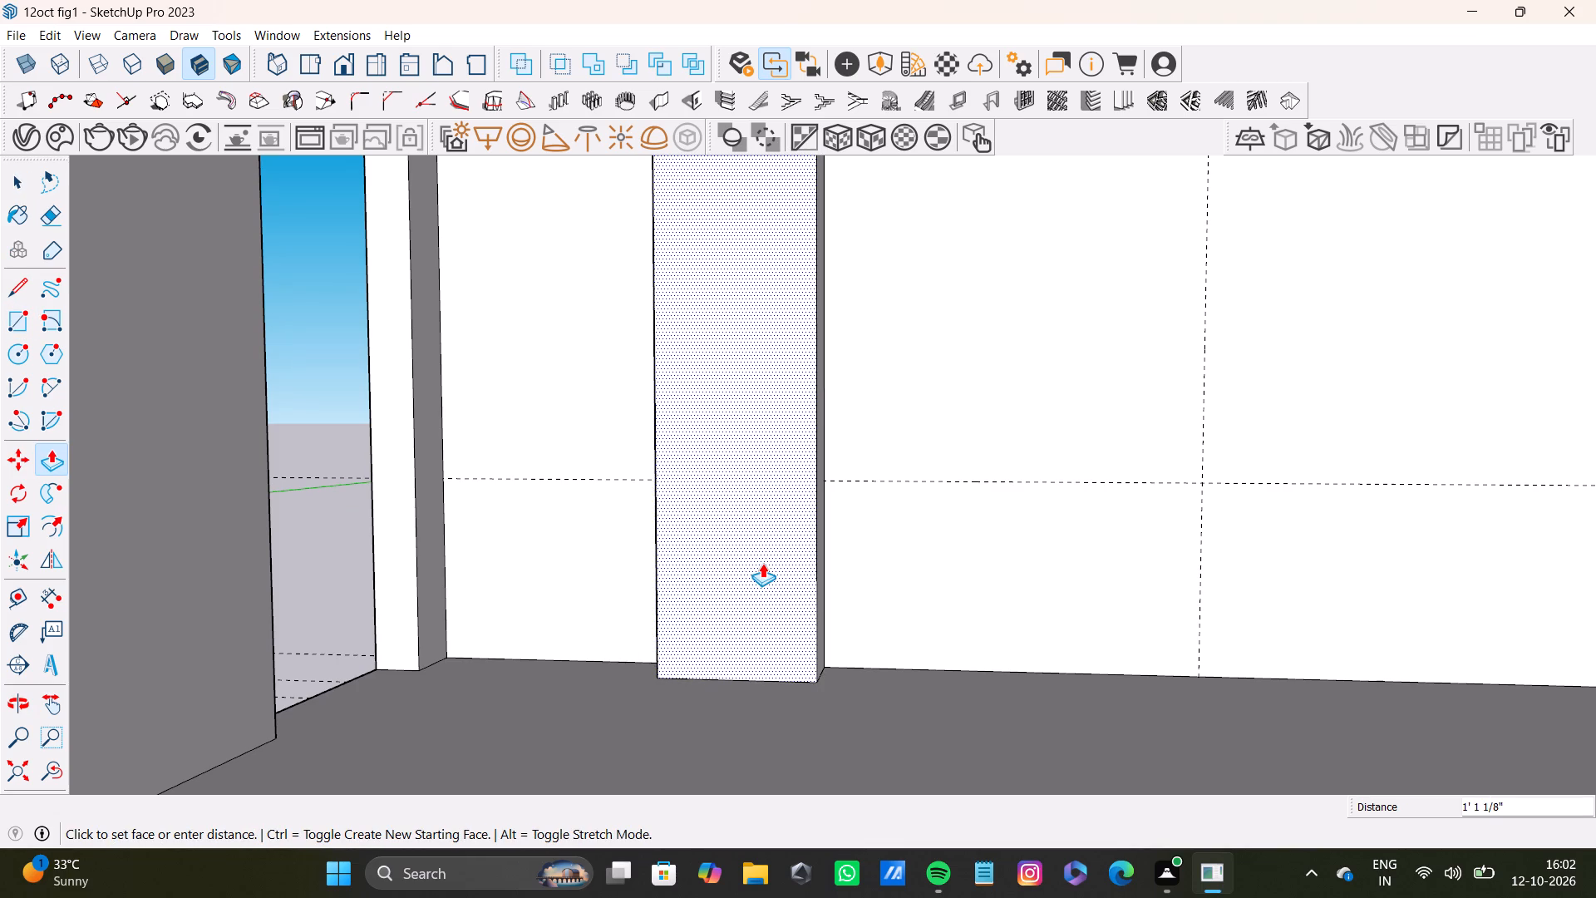
pyautogui.moveTo(762, 563); pyautogui.dragTo(761, 565)
pyautogui.scroll(-5, 772, 568)
pyautogui.keyDown('shift'); pyautogui.moveTo(772, 571); pyautogui.dragTo(849, 624, button='middle'); pyautogui.keyUp('shift')
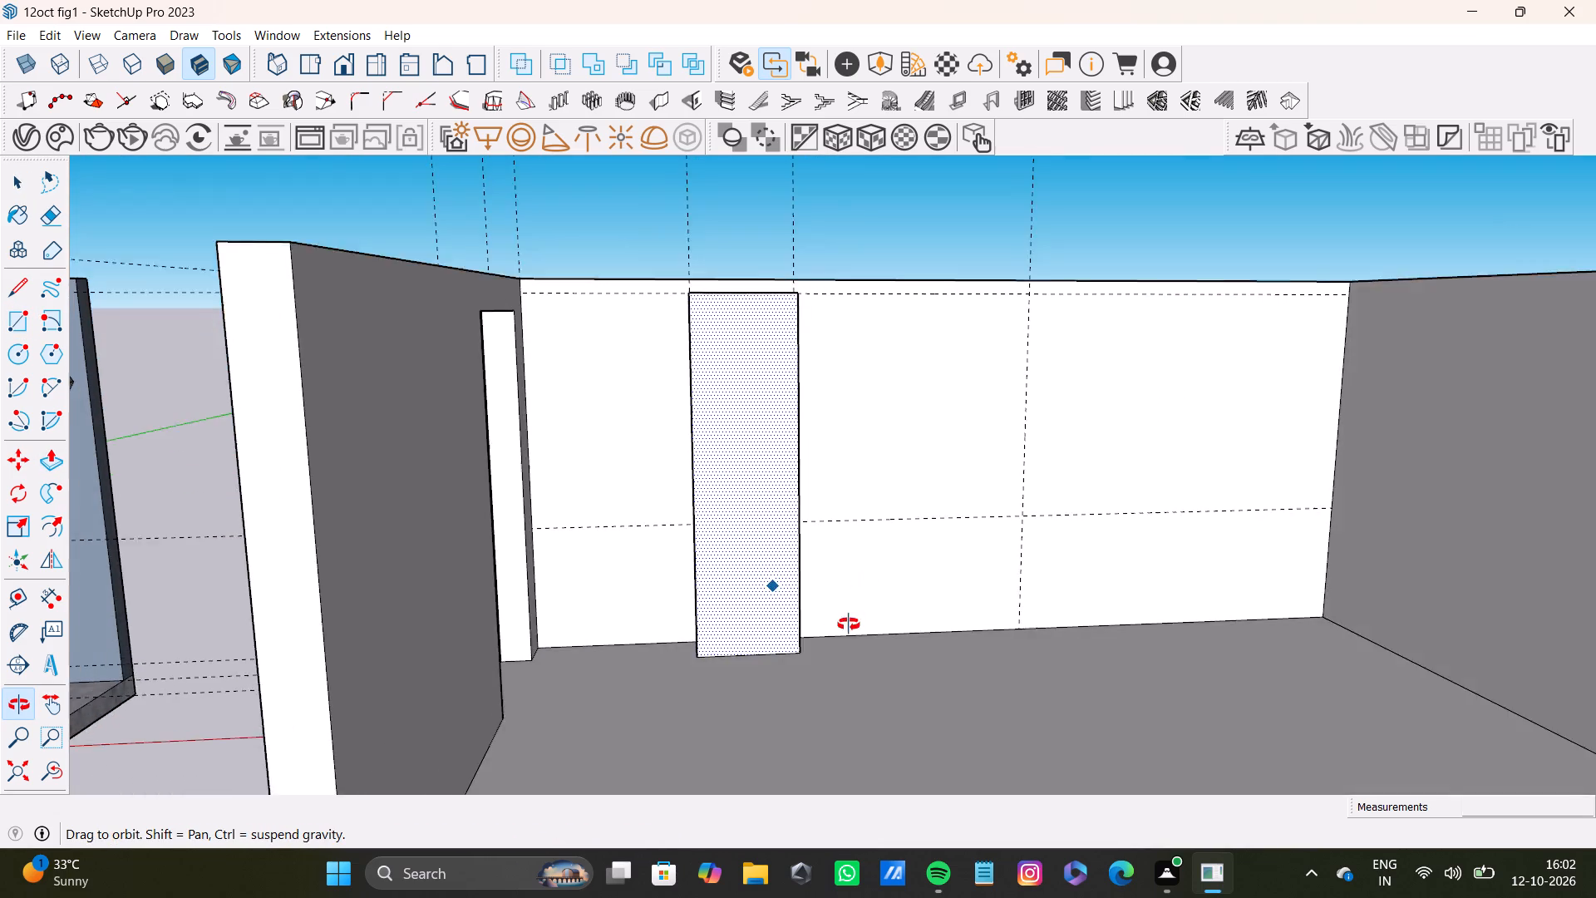
pyautogui.keyDown('shift'); pyautogui.moveTo(849, 624); pyautogui.dragTo(827, 648, button='middle'); pyautogui.keyUp('shift')
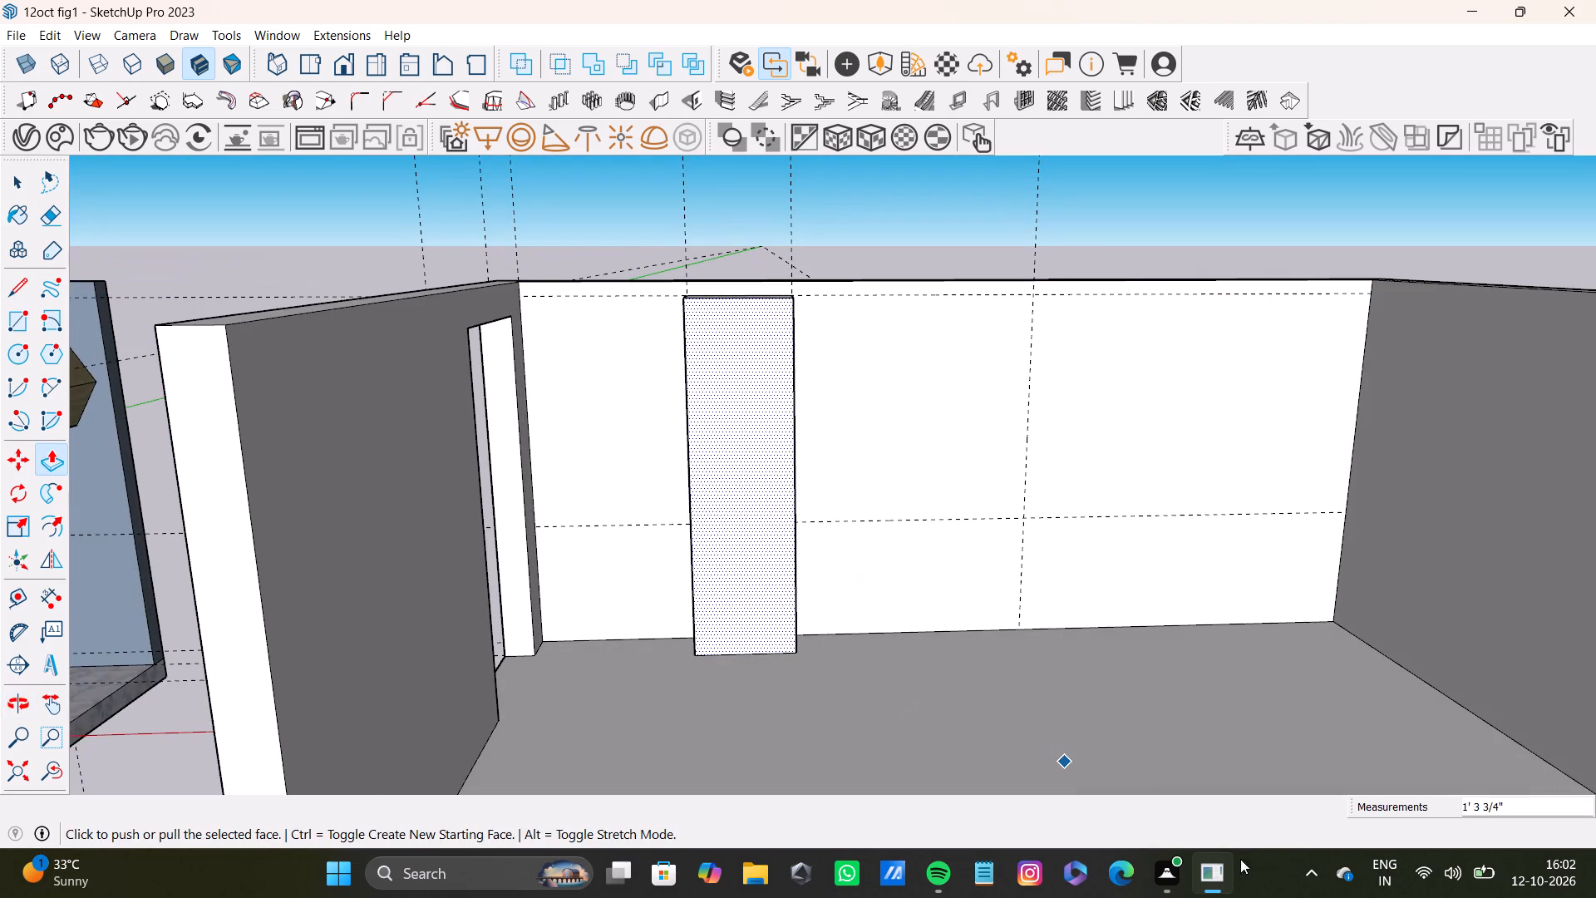
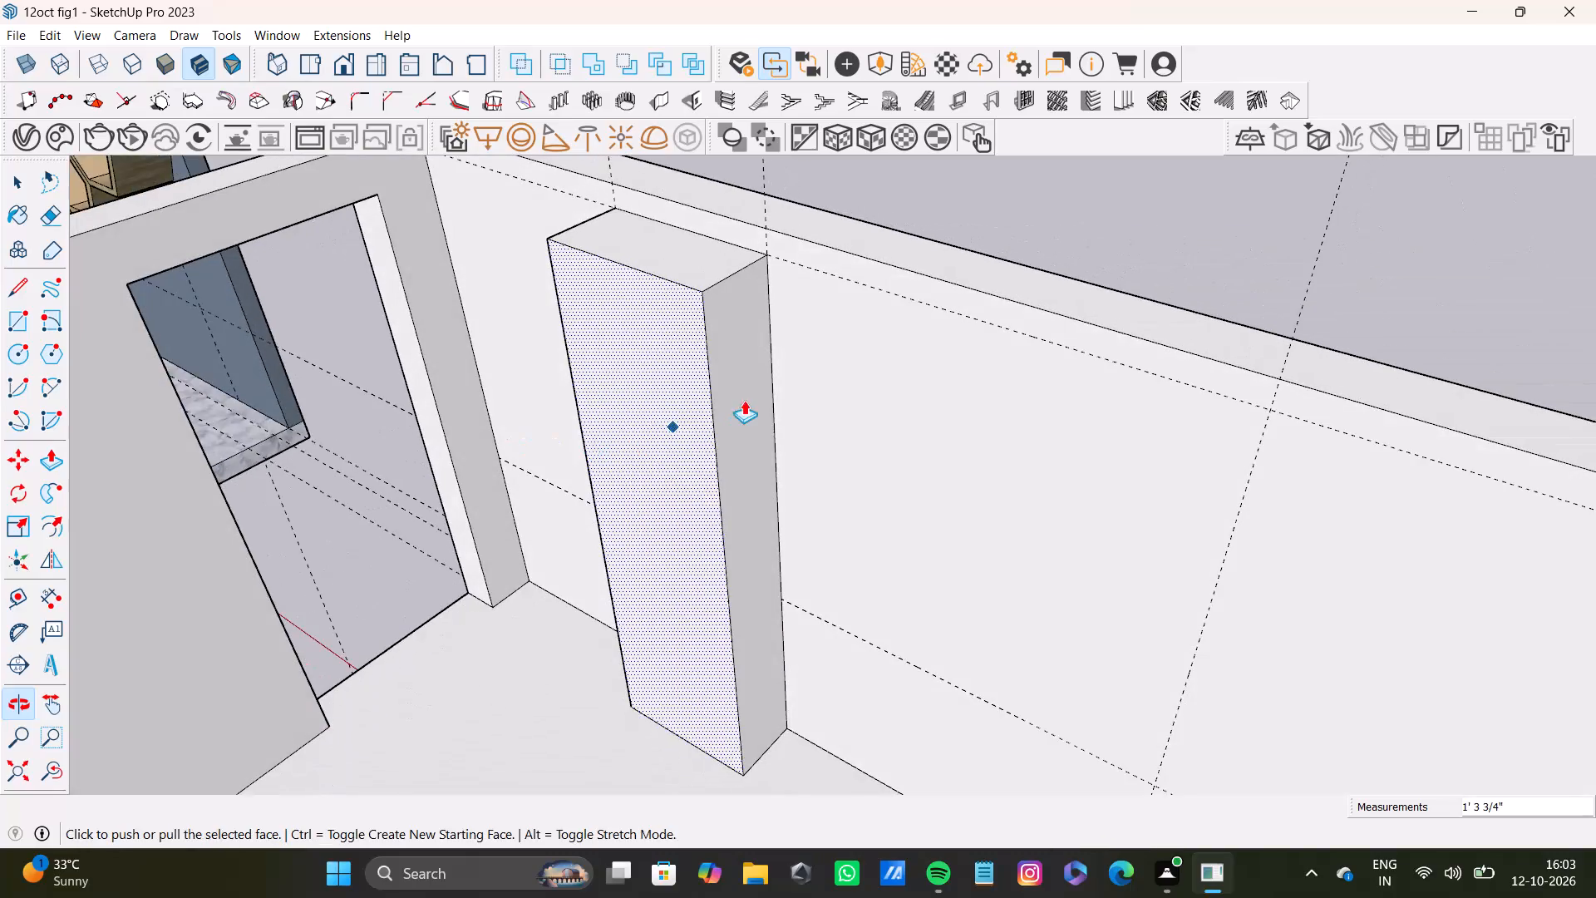
# Push/Pull the column's side face farthest from the doorway about 10 1/8" inward, towards the doorway, to narrow the column.
pyautogui.scroll(4, 746, 390)
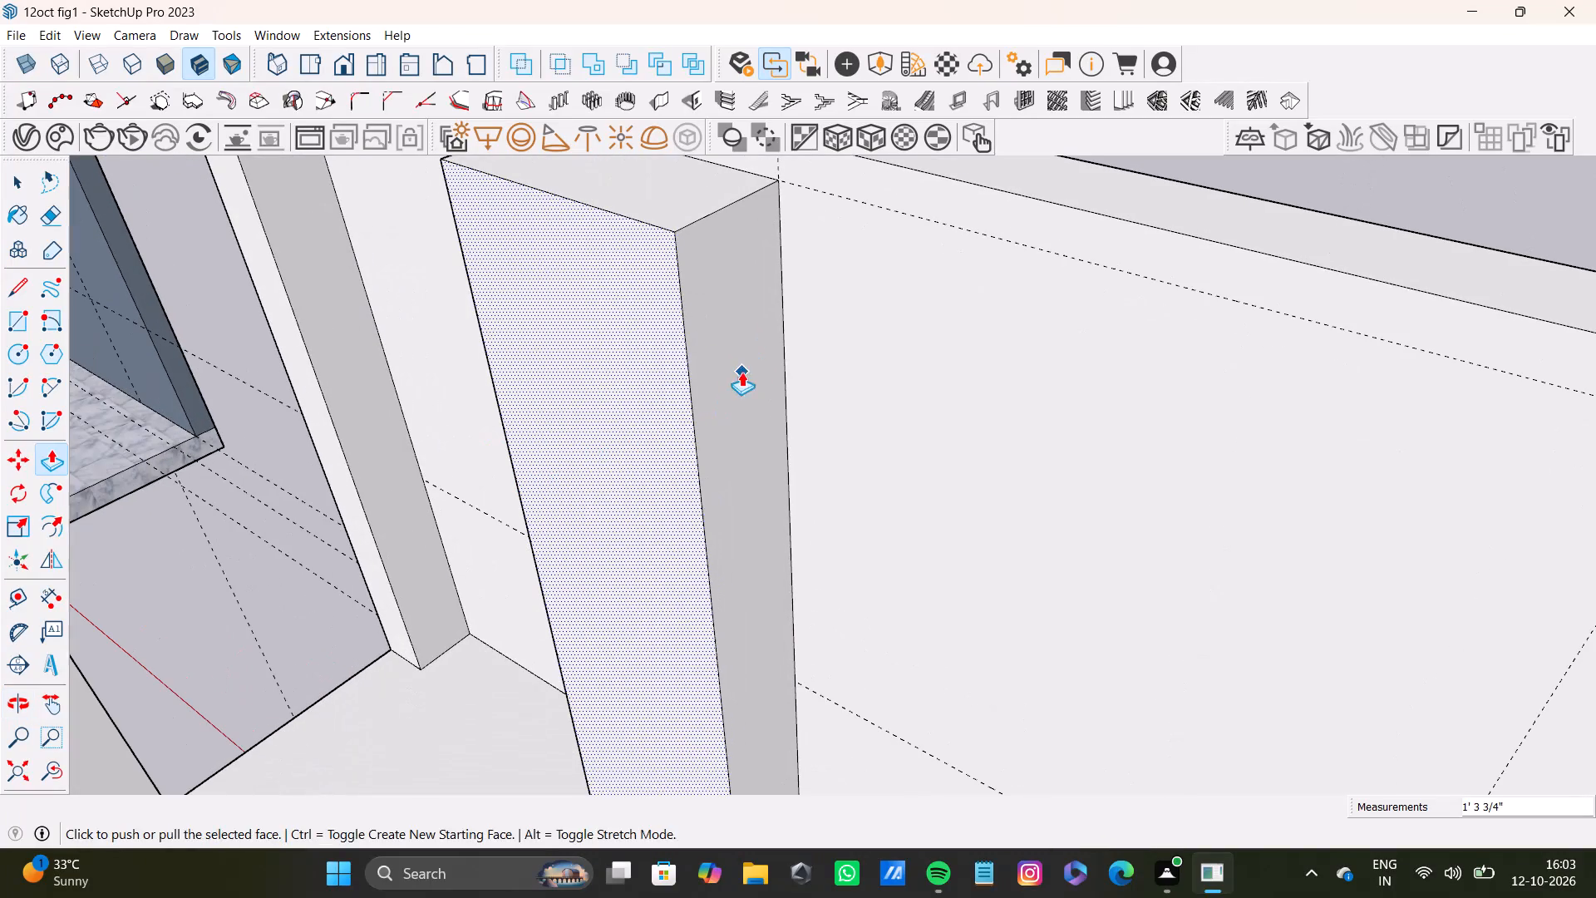
pyautogui.press('space')
pyautogui.click(741, 368)
pyautogui.press('o')
pyautogui.click(744, 367)
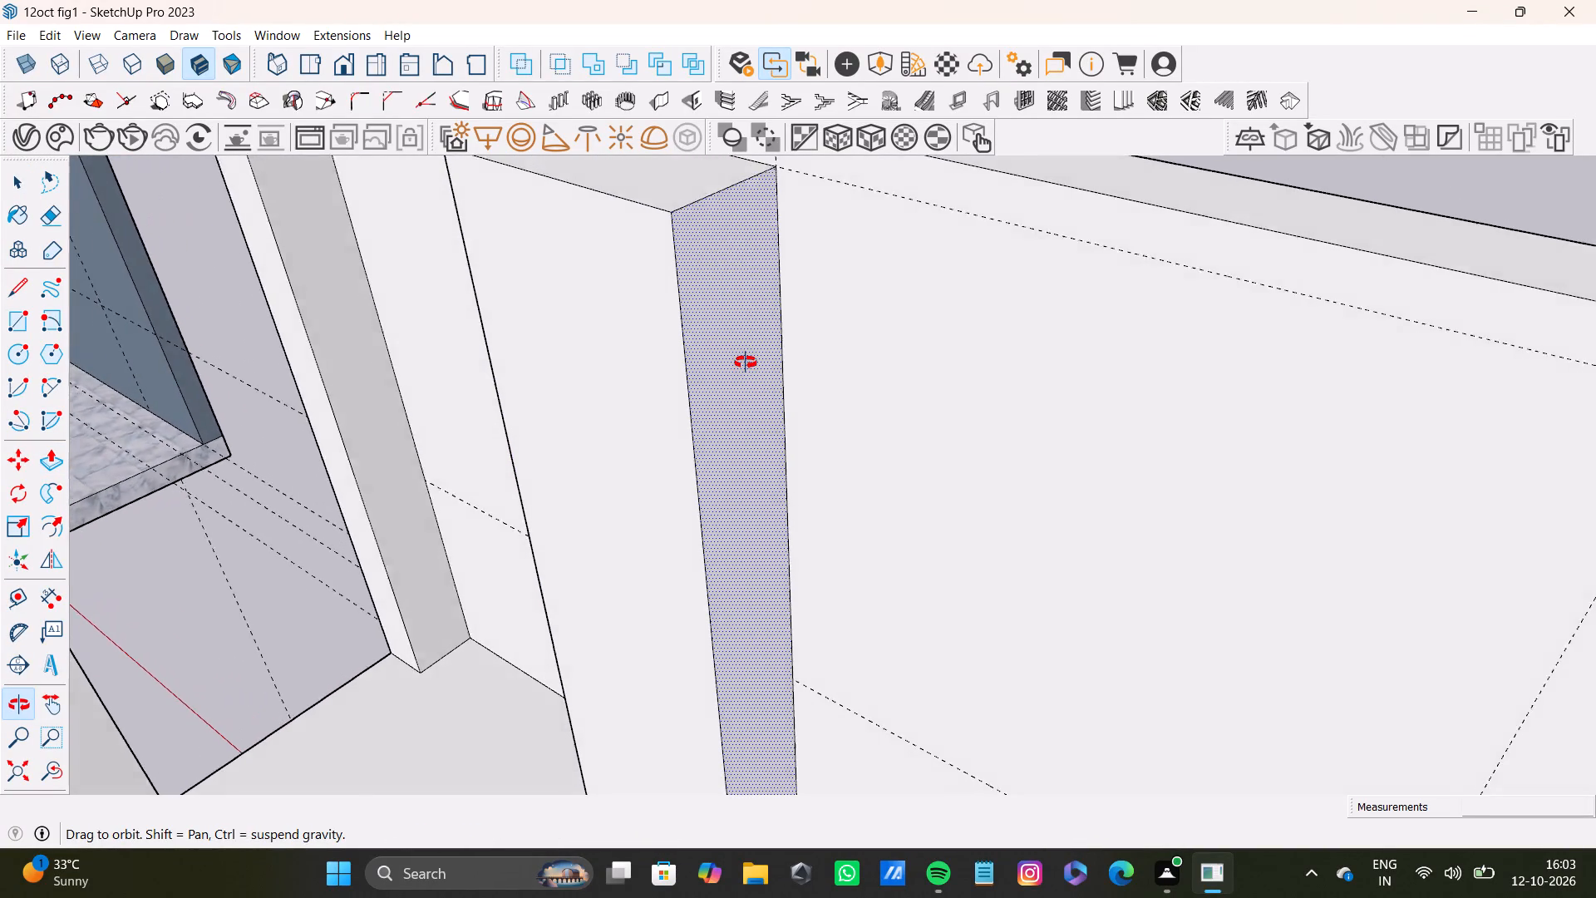
pyautogui.press('p')
pyautogui.moveTo(742, 363); pyautogui.dragTo(672, 336)
# Examine the narrowed column against the back wall, guides and doorway from several angles and distances.
pyautogui.scroll(-4, 667, 340)
pyautogui.moveTo(684, 372); pyautogui.dragTo(796, 318, button='middle')
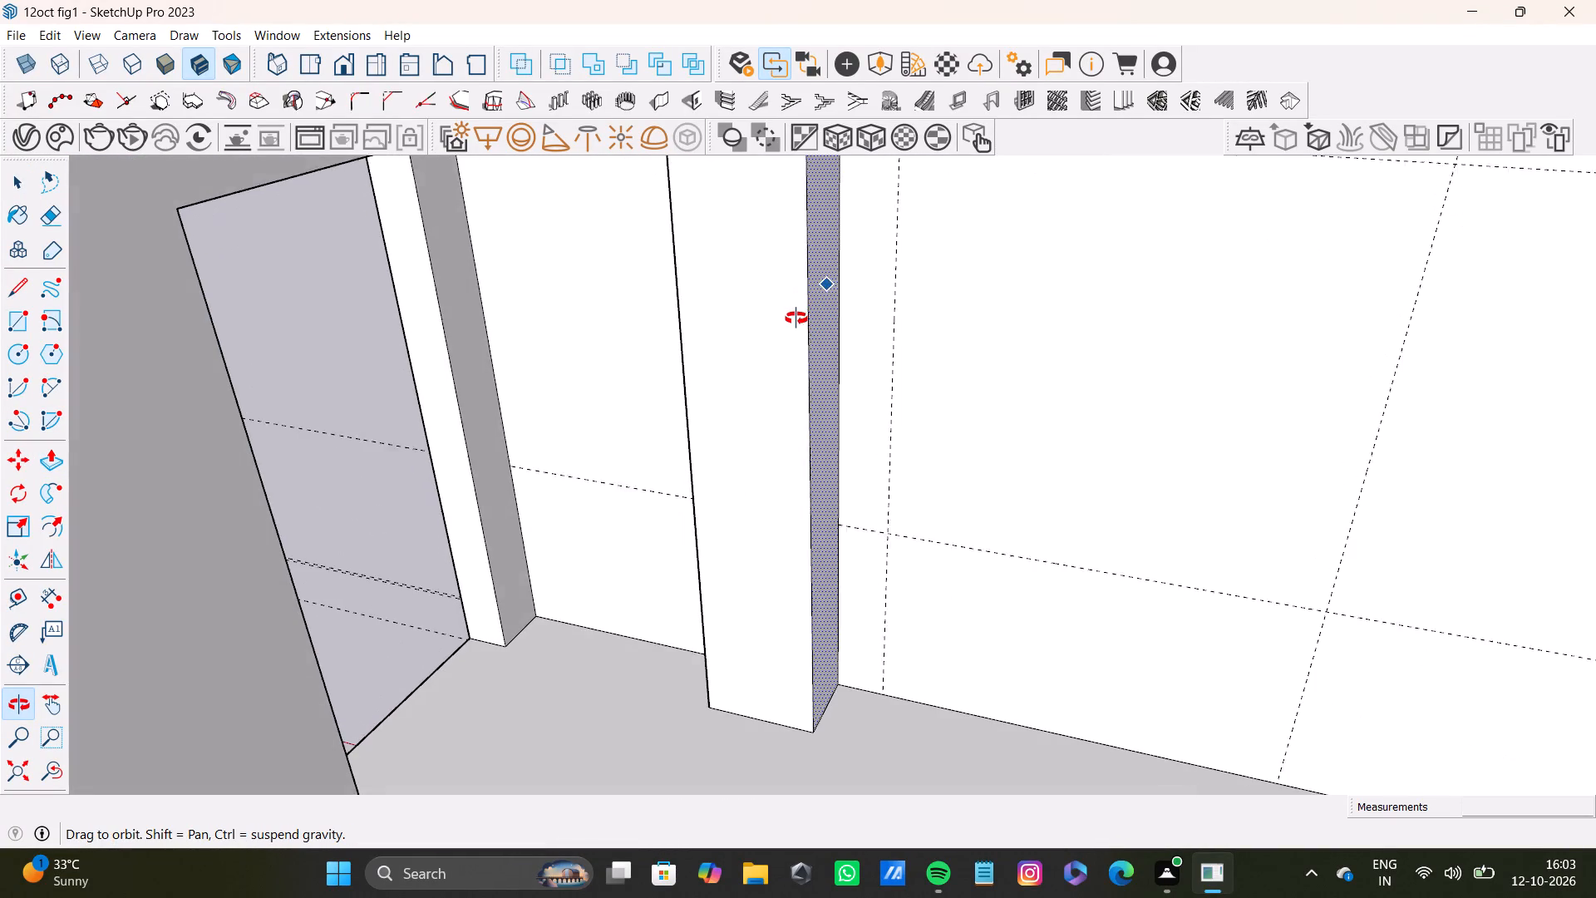
pyautogui.moveTo(796, 318); pyautogui.dragTo(731, 483, button='middle')
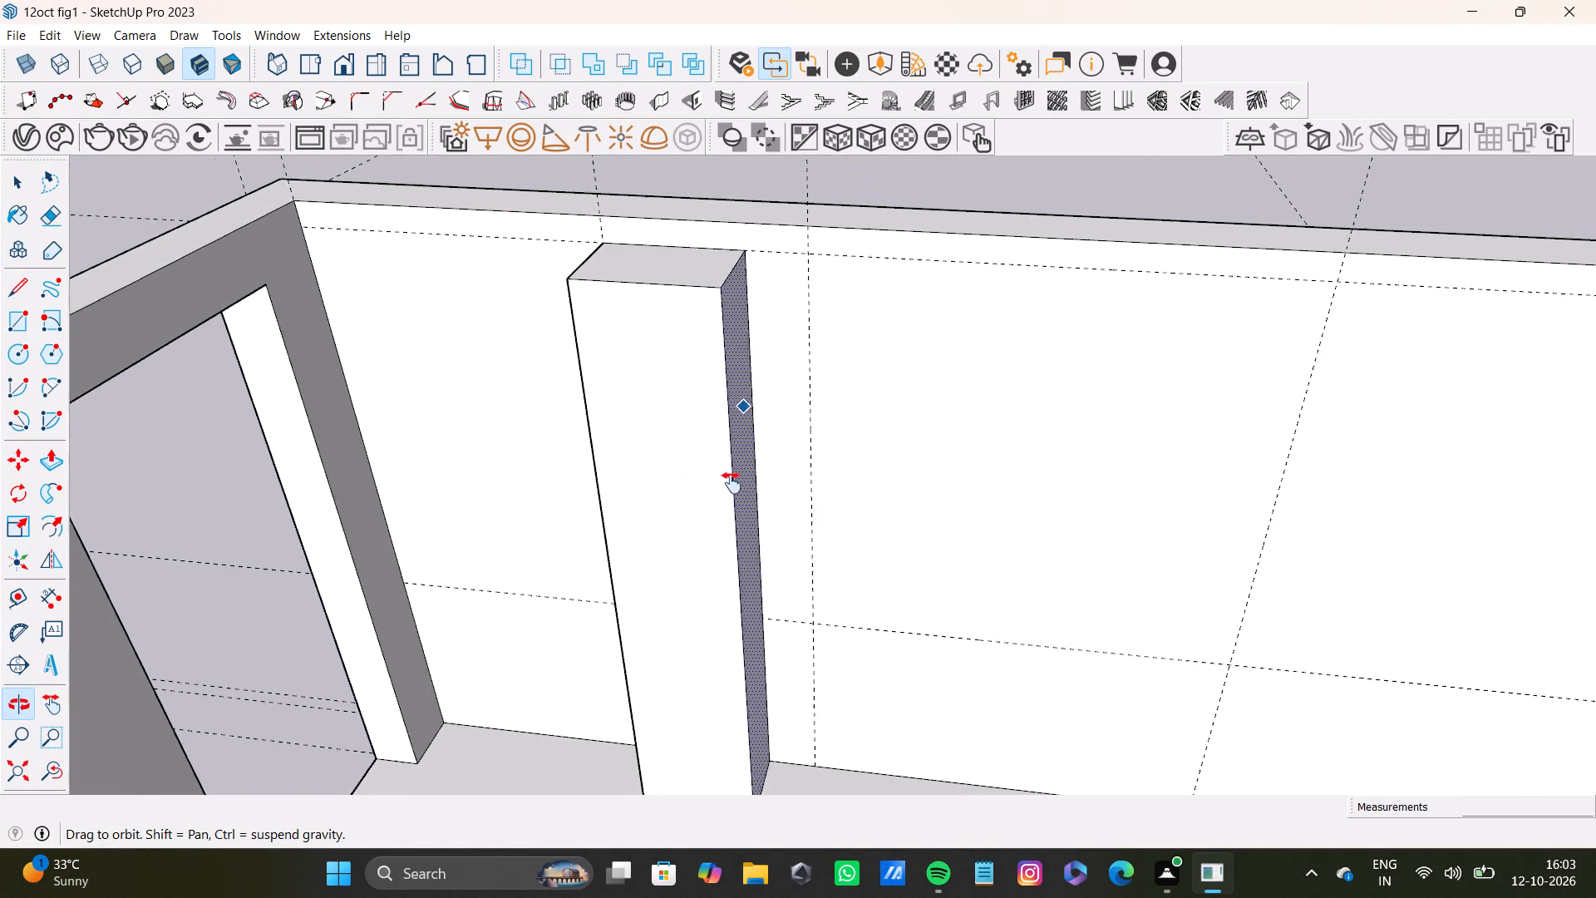
pyautogui.moveTo(731, 483); pyautogui.dragTo(712, 498, button='middle')
pyautogui.scroll(4, 646, 395)
pyautogui.scroll(-7, 652, 350)
pyautogui.keyDown('shift'); pyautogui.moveTo(636, 389); pyautogui.dragTo(628, 391, button='middle'); pyautogui.keyUp('shift')
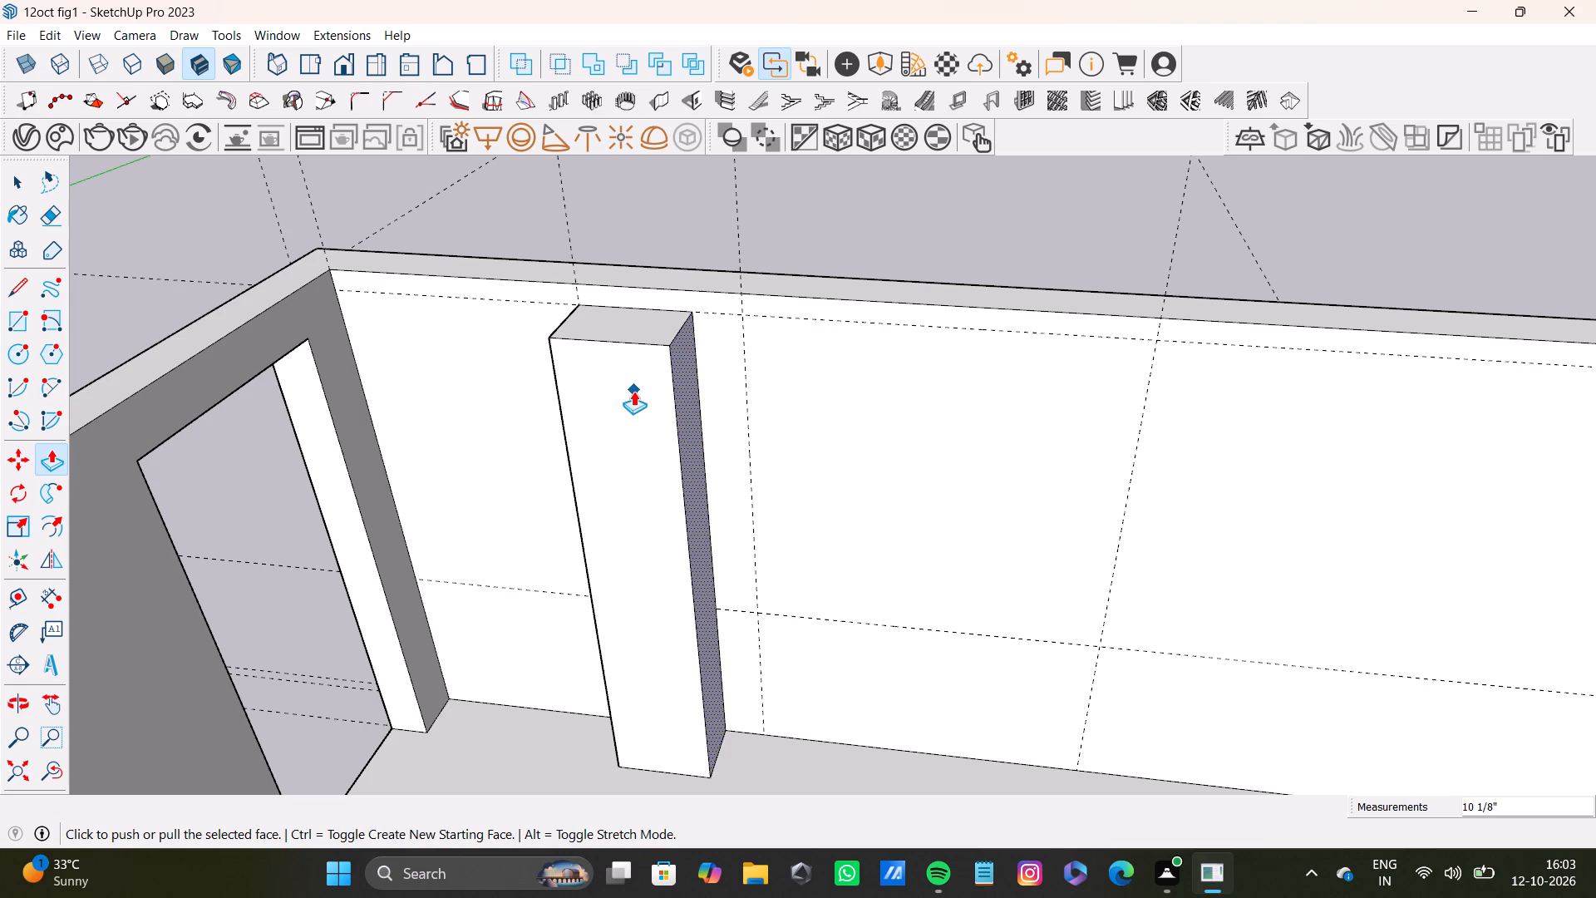
pyautogui.scroll(-2, 613, 333)
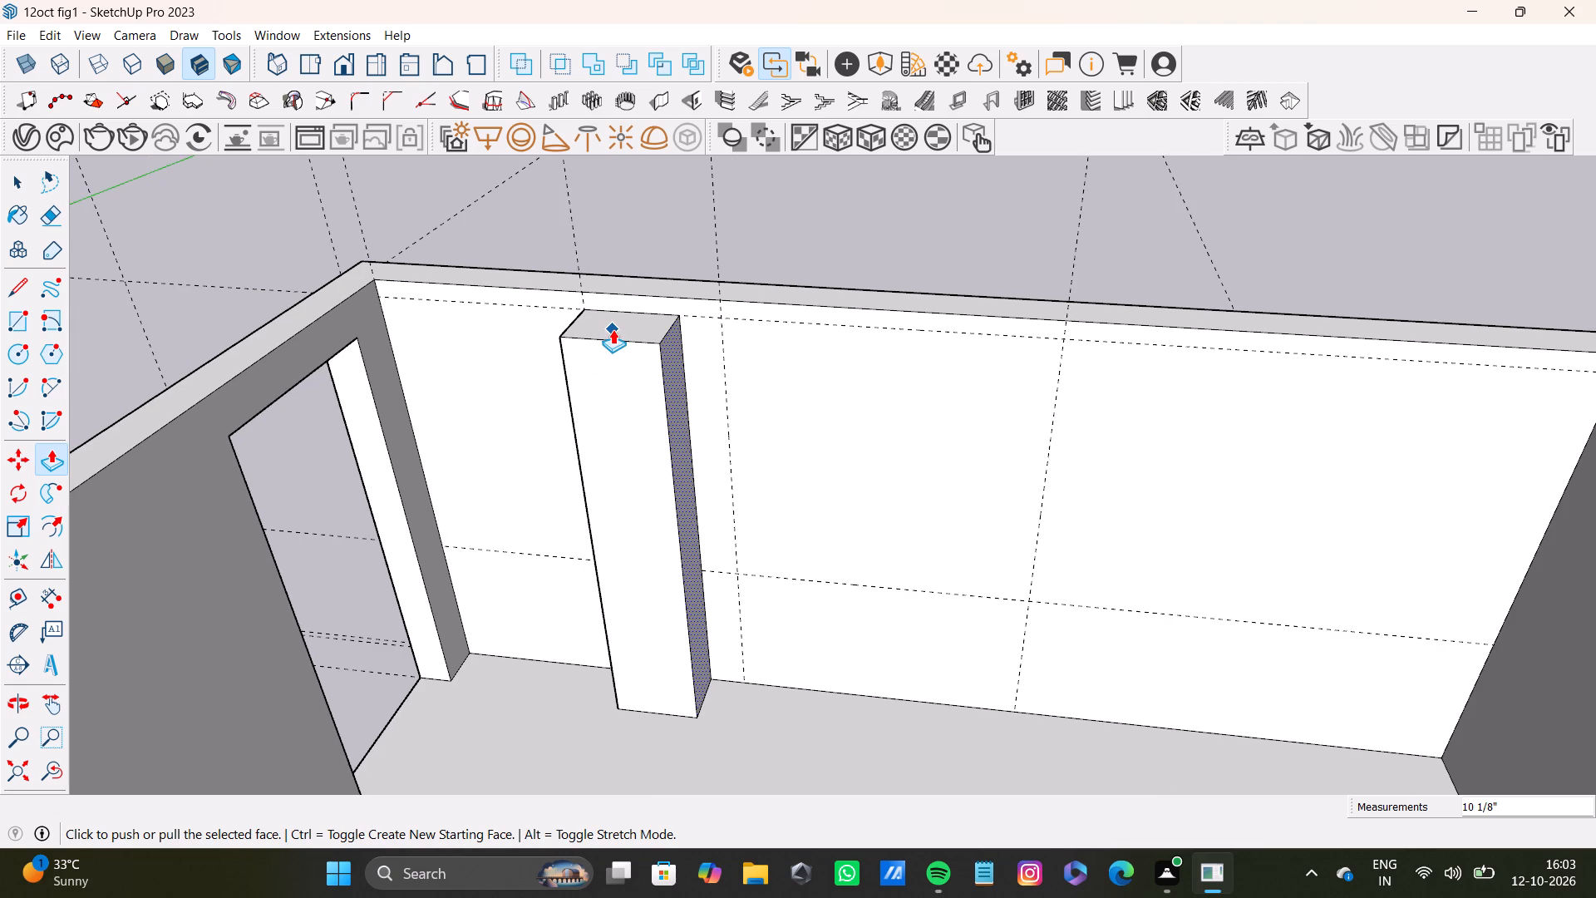
pyautogui.scroll(-8, 648, 407)
pyautogui.keyDown('shift'); pyautogui.moveTo(649, 404); pyautogui.dragTo(640, 343, button='middle'); pyautogui.keyUp('shift')
pyautogui.scroll(10, 641, 352)
pyautogui.moveTo(652, 321); pyautogui.dragTo(598, 173, button='middle')
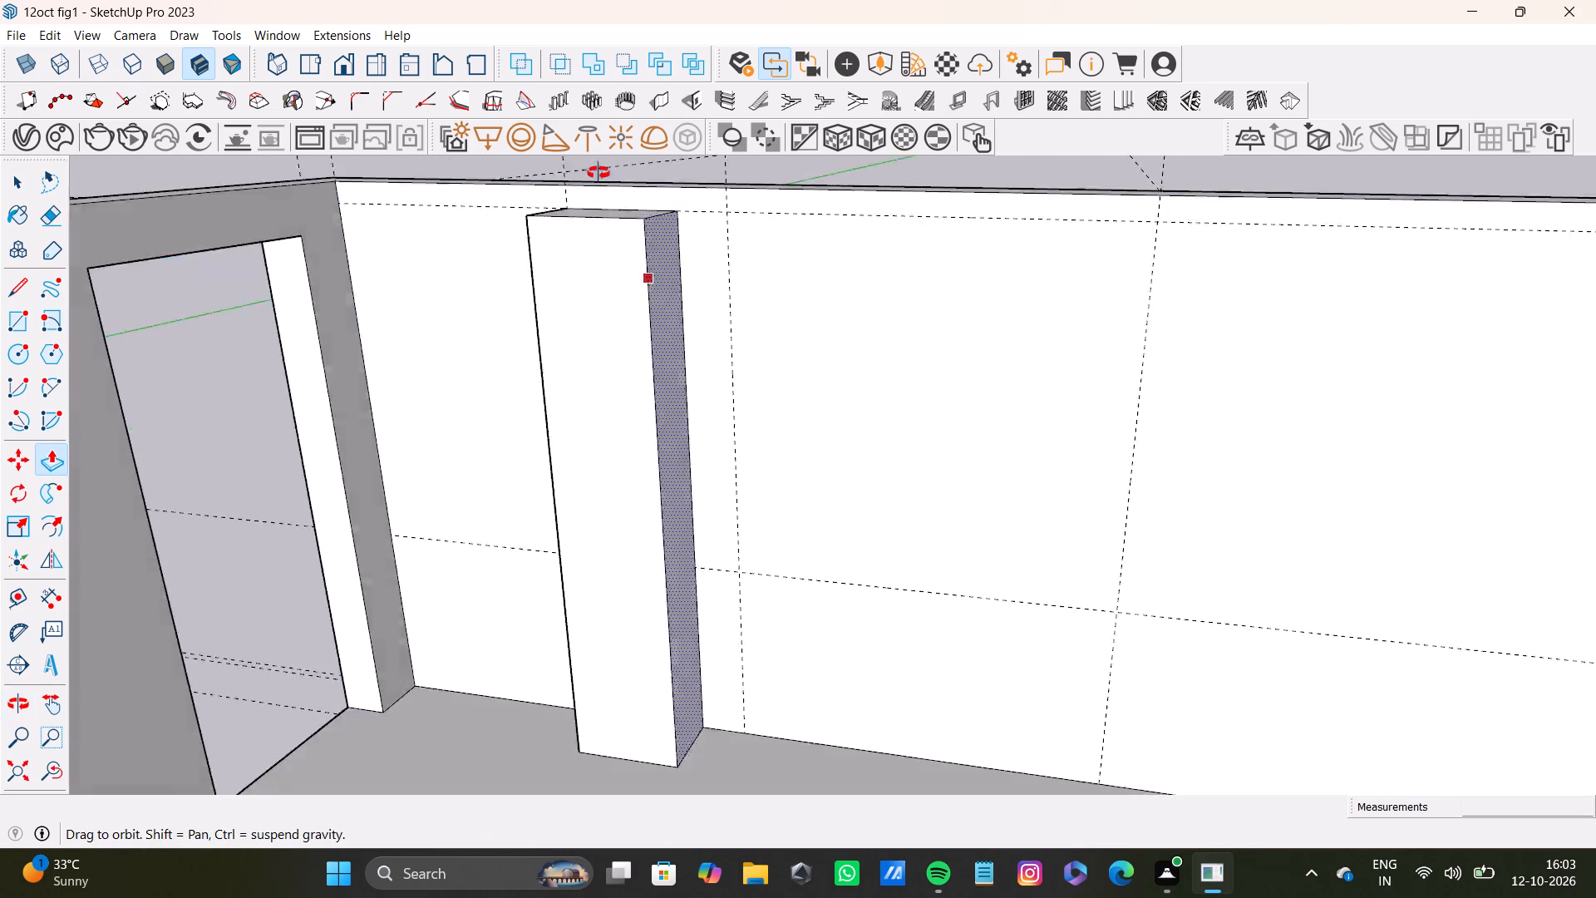
pyautogui.moveTo(598, 173); pyautogui.dragTo(669, 143, button='middle')
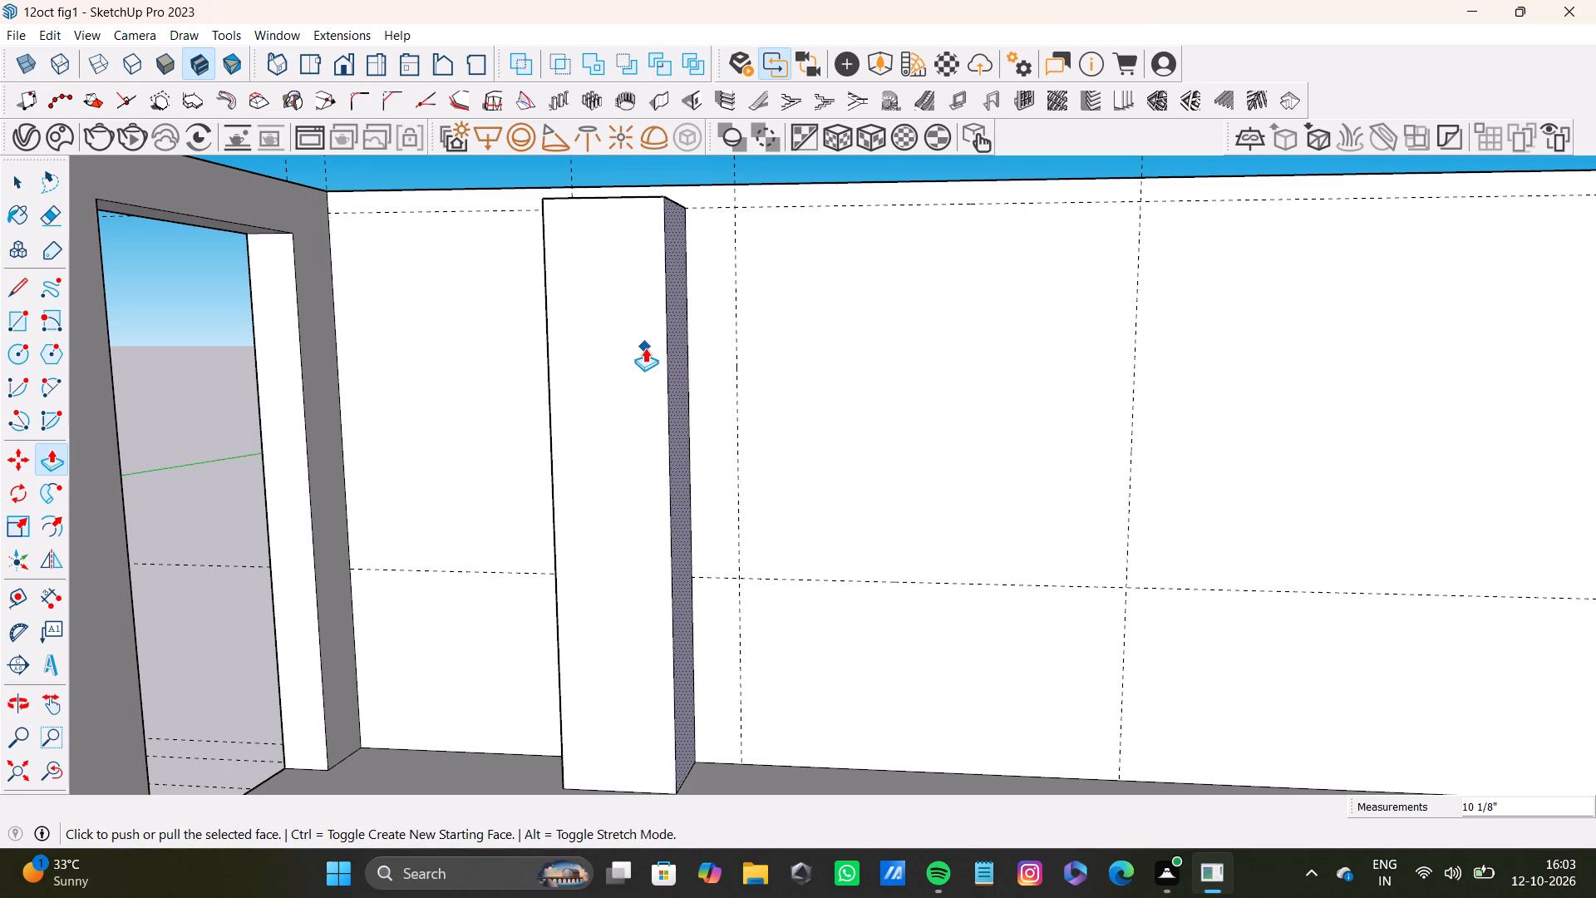
pyautogui.scroll(-16, 628, 120)
pyautogui.keyDown('shift'); pyautogui.moveTo(614, 357); pyautogui.dragTo(652, 332, button='middle'); pyautogui.keyUp('shift')
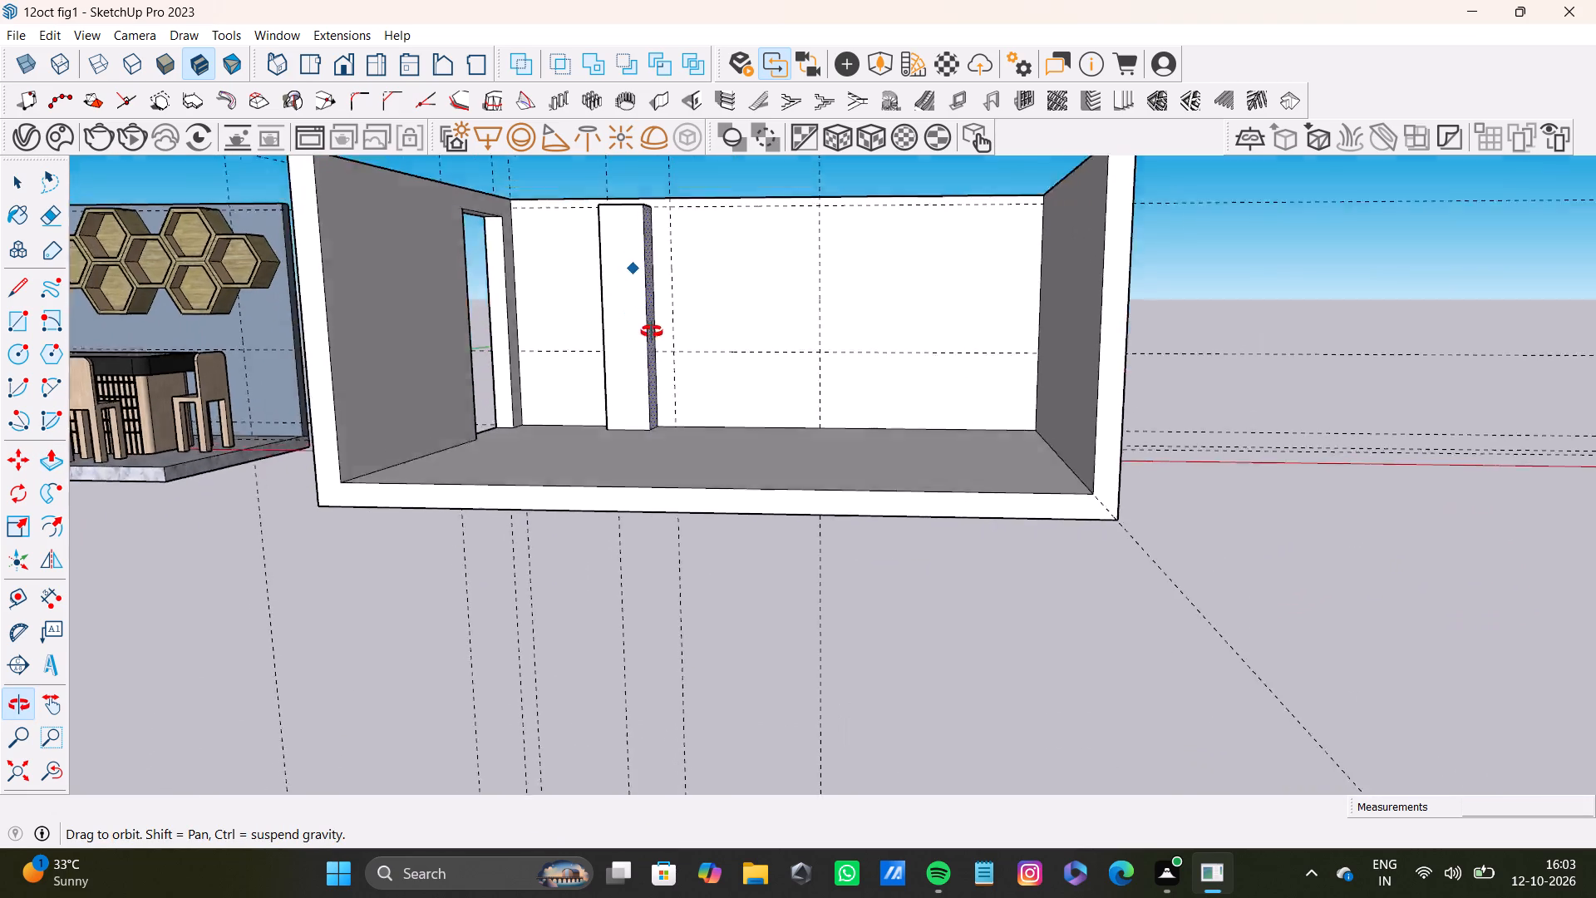
pyautogui.keyDown('shift'); pyautogui.moveTo(652, 332); pyautogui.dragTo(660, 378, button='middle'); pyautogui.keyUp('shift')
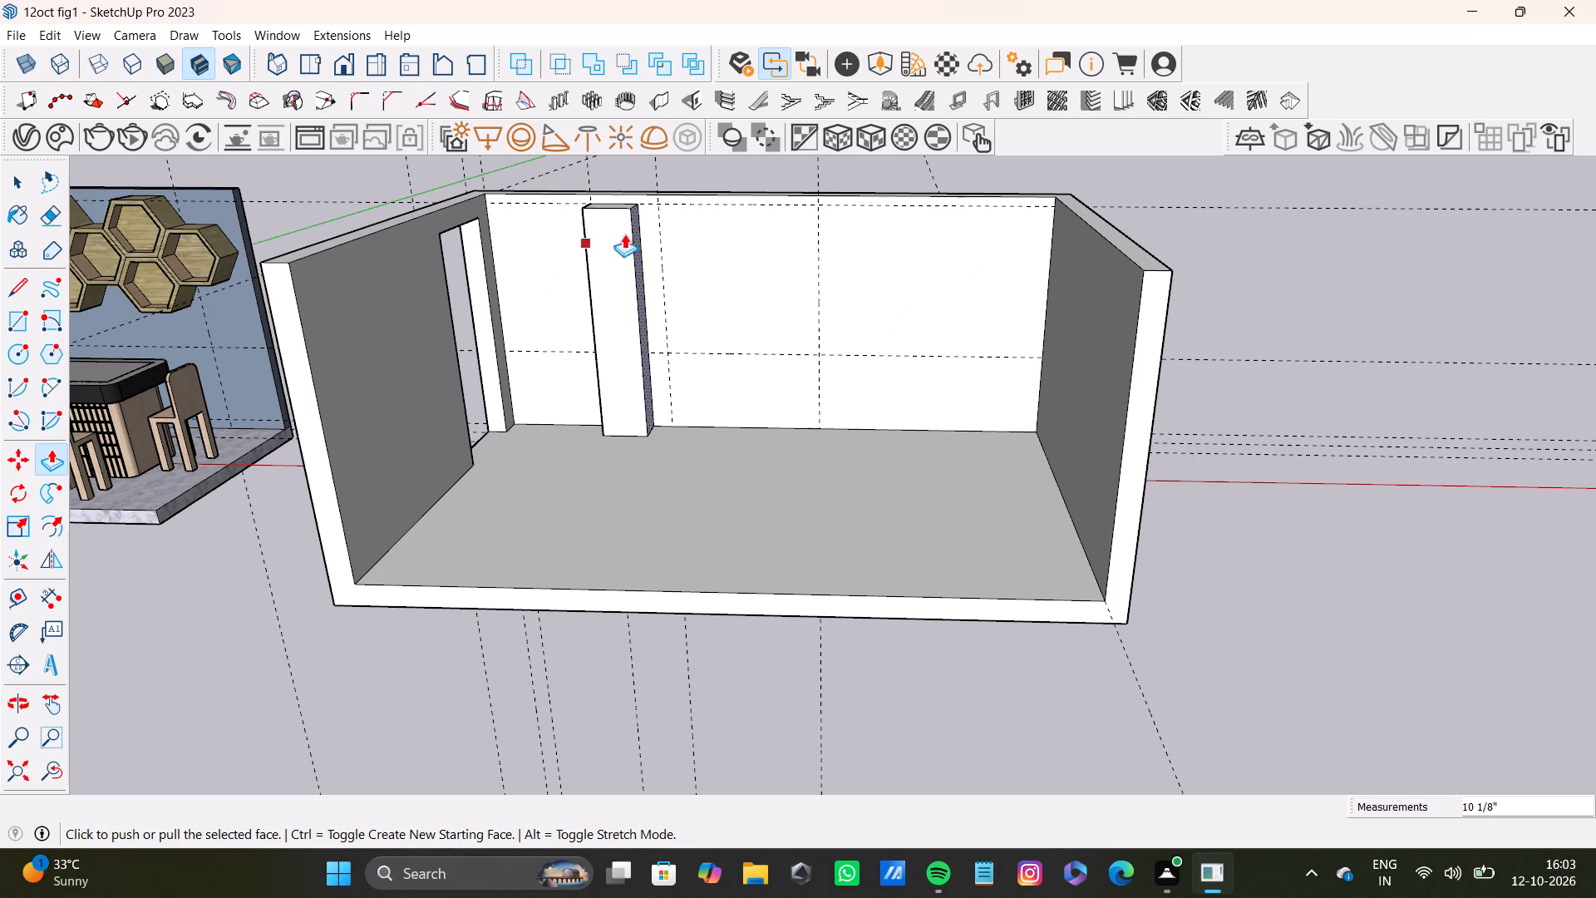
pyautogui.scroll(-7, 628, 239)
pyautogui.moveTo(622, 258); pyautogui.dragTo(663, 400, button='middle')
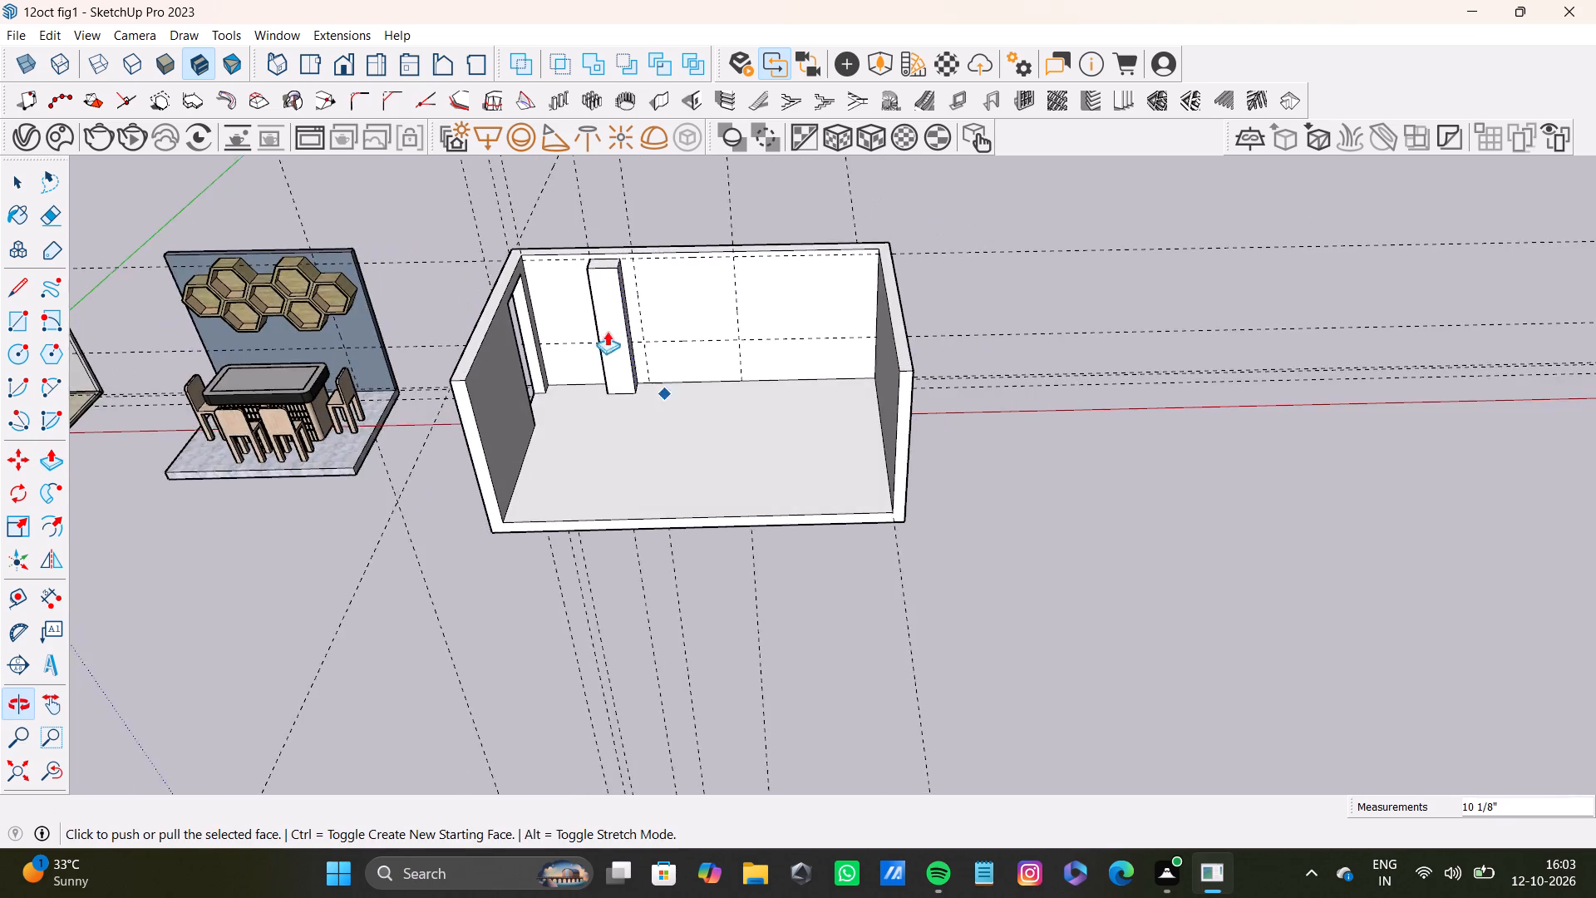
pyautogui.scroll(12, 592, 306)
pyautogui.moveTo(687, 352); pyautogui.dragTo(654, 321, button='middle')
pyautogui.keyDown('shift'); pyautogui.scroll(4, 579, 172); pyautogui.keyUp('shift')
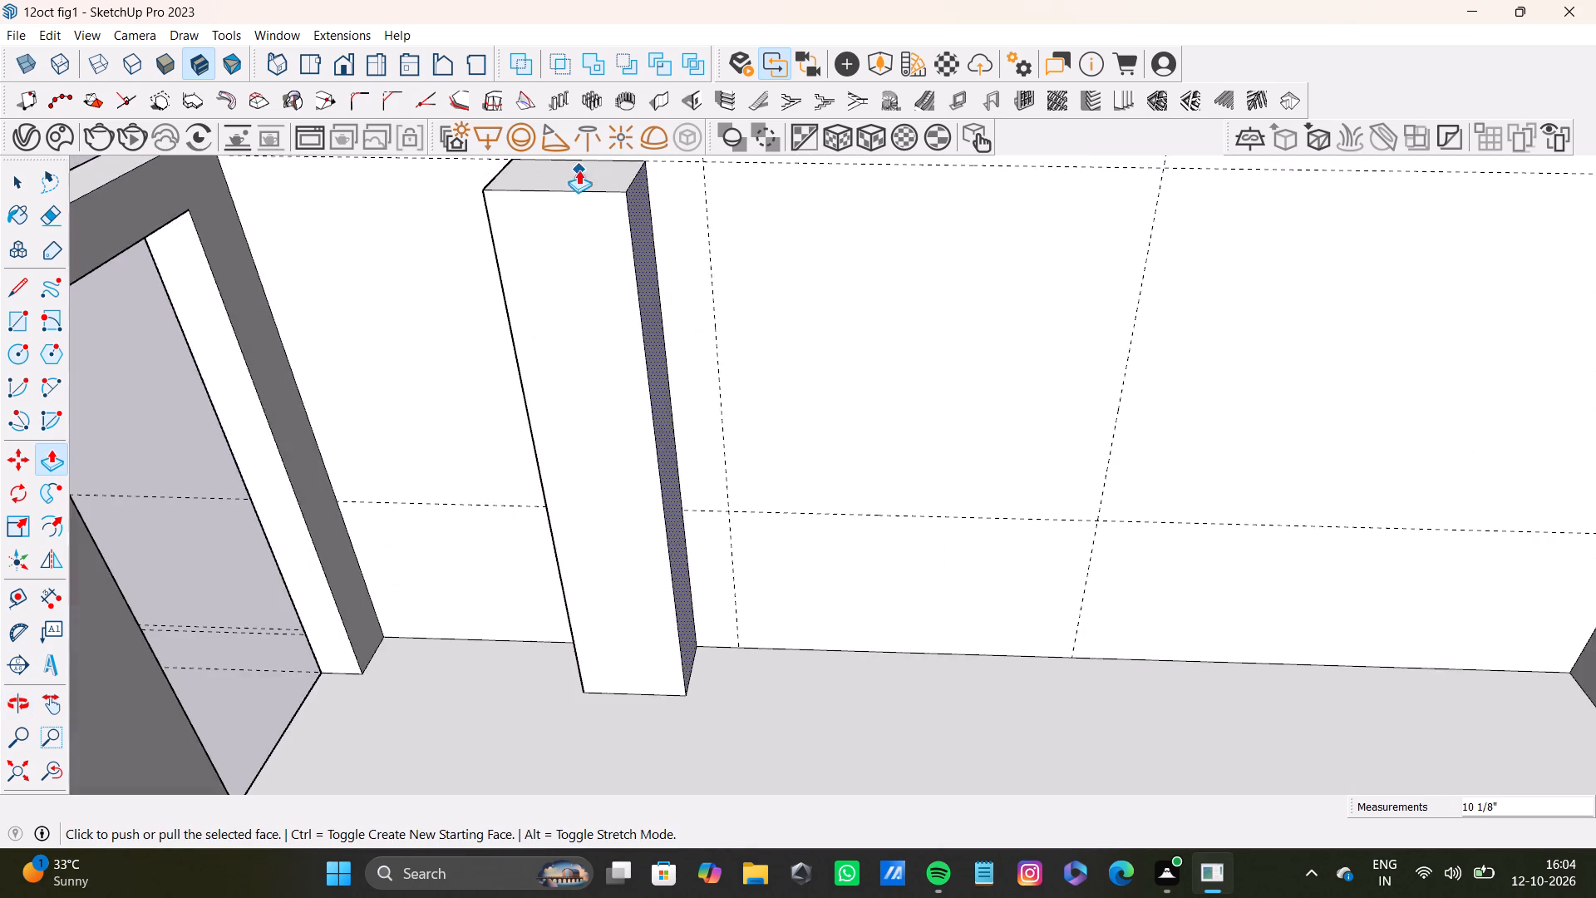
pyautogui.keyDown('shift'); pyautogui.scroll(4, 579, 170); pyautogui.keyUp('shift')
pyautogui.keyDown('shift'); pyautogui.scroll(-8, 629, 224); pyautogui.keyUp('shift')
pyautogui.keyDown('shift'); pyautogui.moveTo(720, 274); pyautogui.dragTo(672, 260, button='middle'); pyautogui.keyUp('shift')
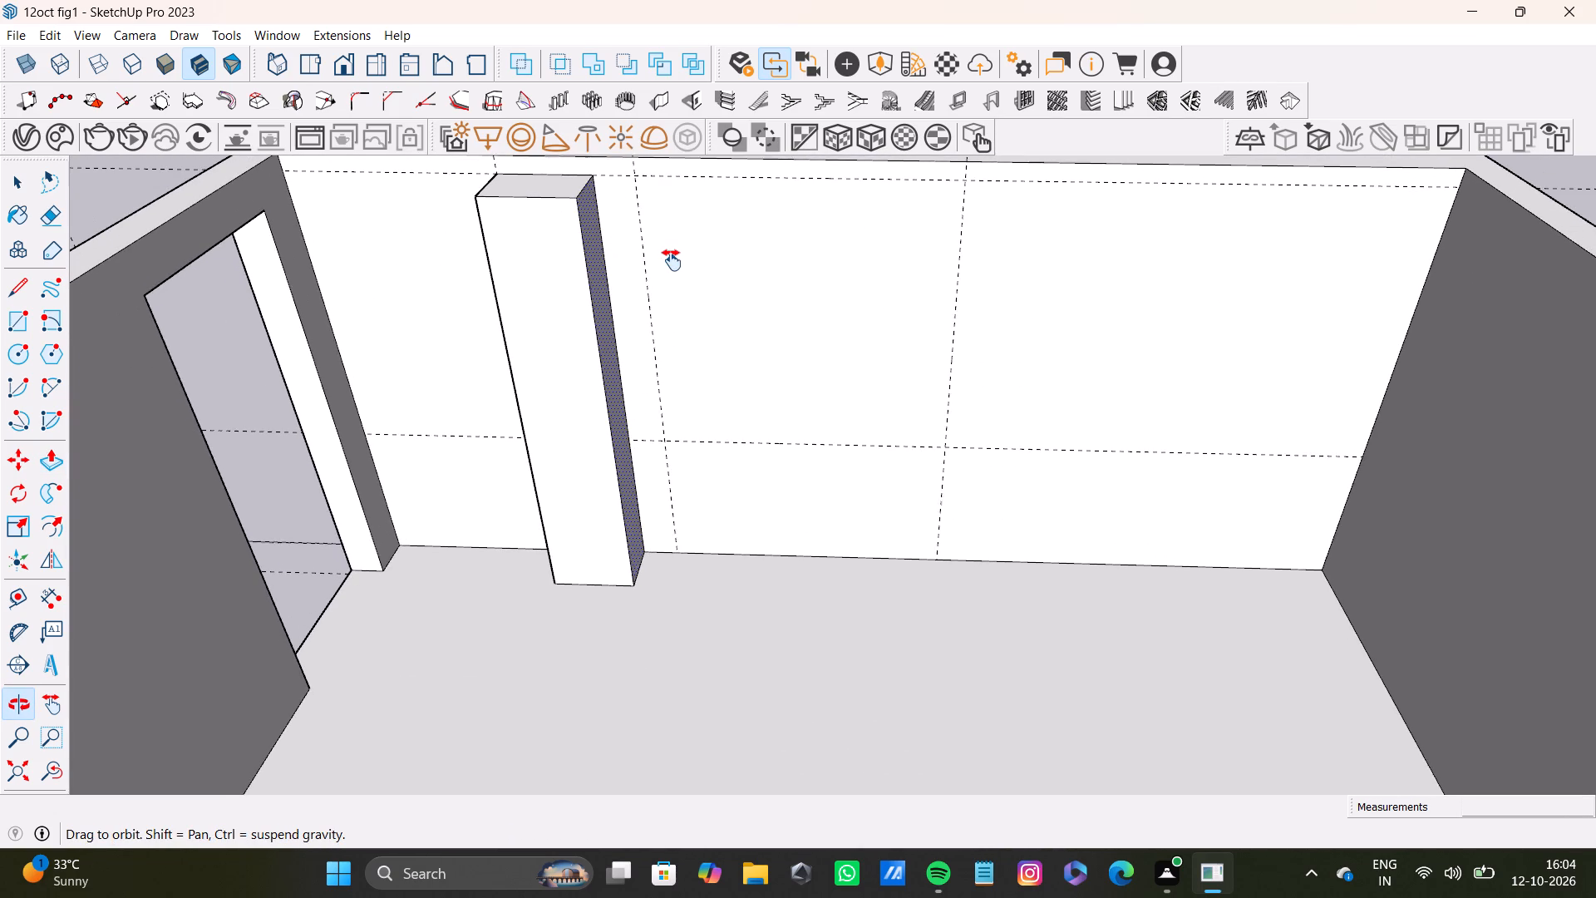
pyautogui.keyDown('shift'); pyautogui.moveTo(672, 260); pyautogui.dragTo(707, 246, button='middle'); pyautogui.keyUp('shift')
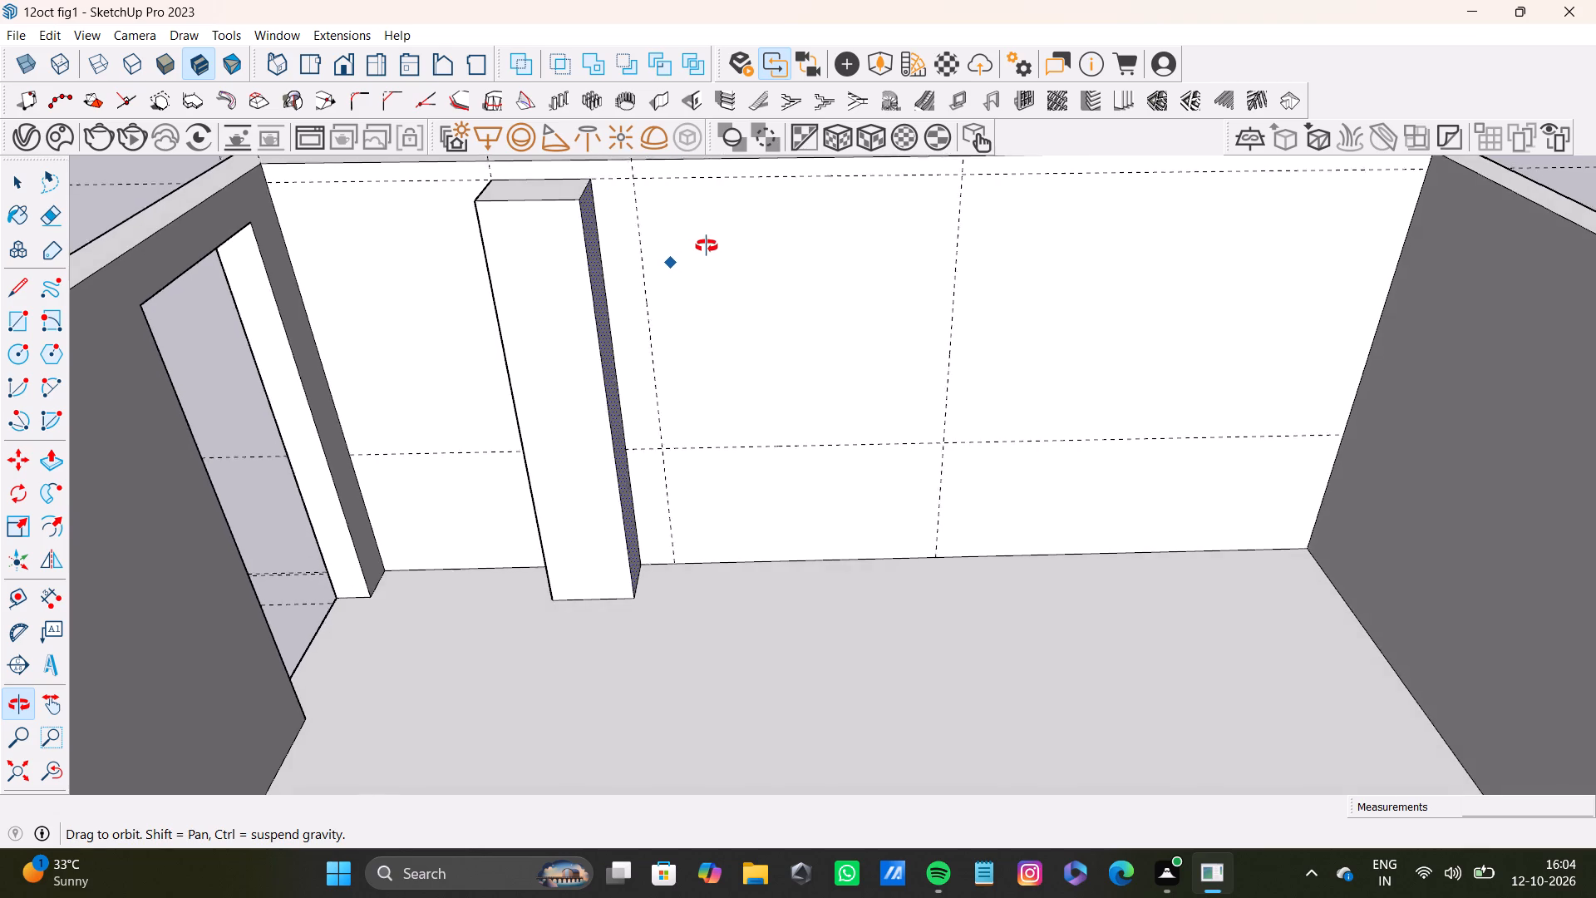
pyautogui.keyDown('shift'); pyautogui.moveTo(707, 246); pyautogui.dragTo(686, 253, button='middle'); pyautogui.keyUp('shift')
pyautogui.scroll(1, 532, 246)
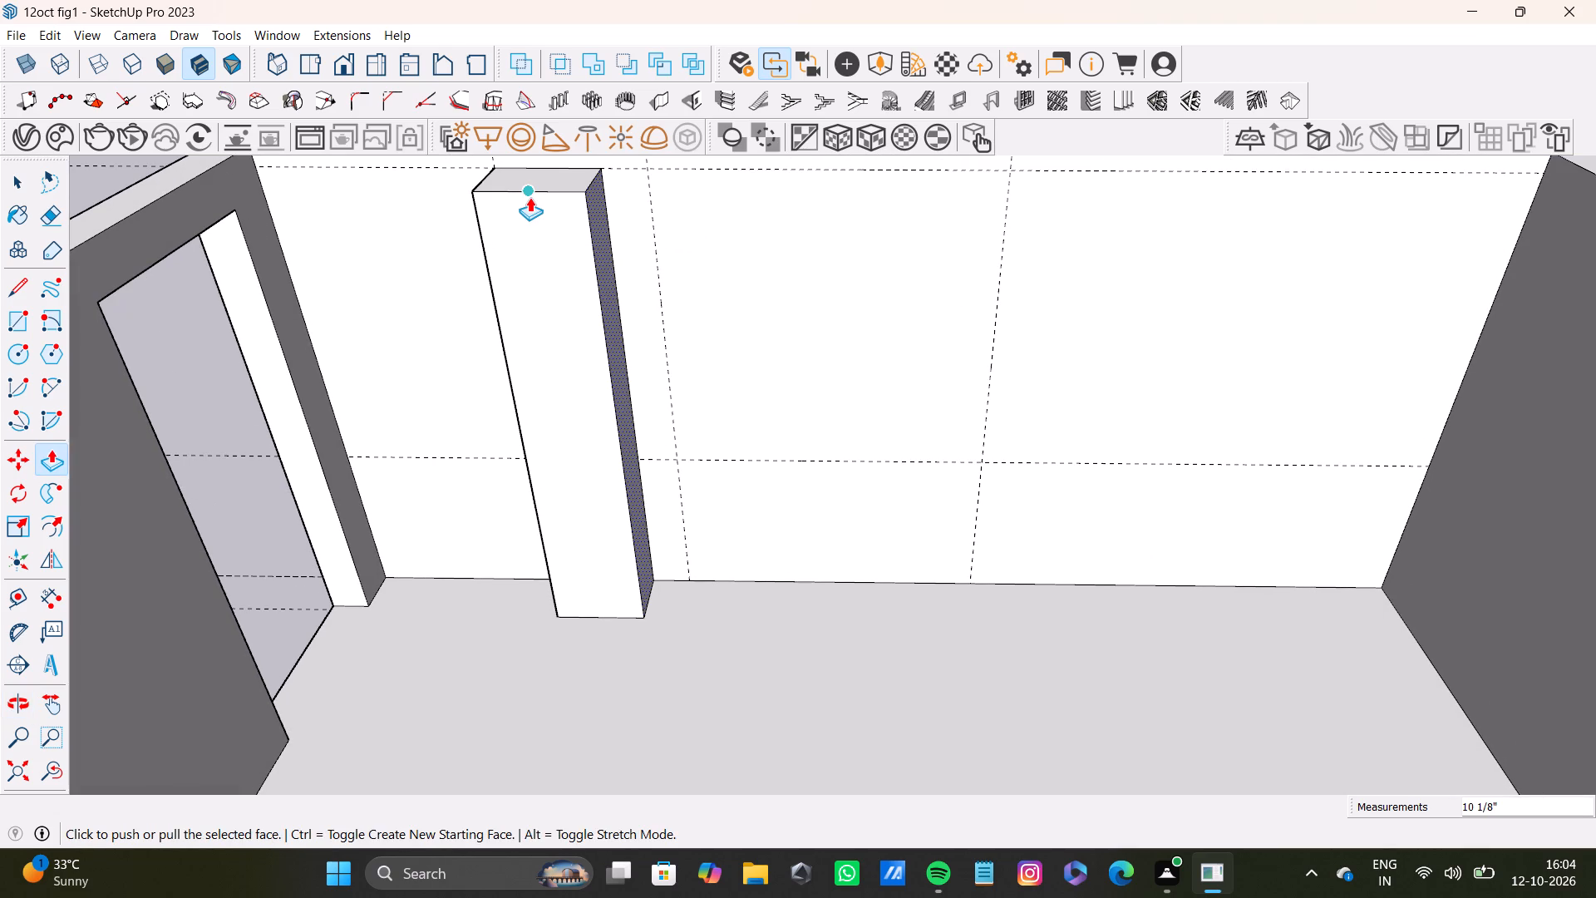
pyautogui.press('t')
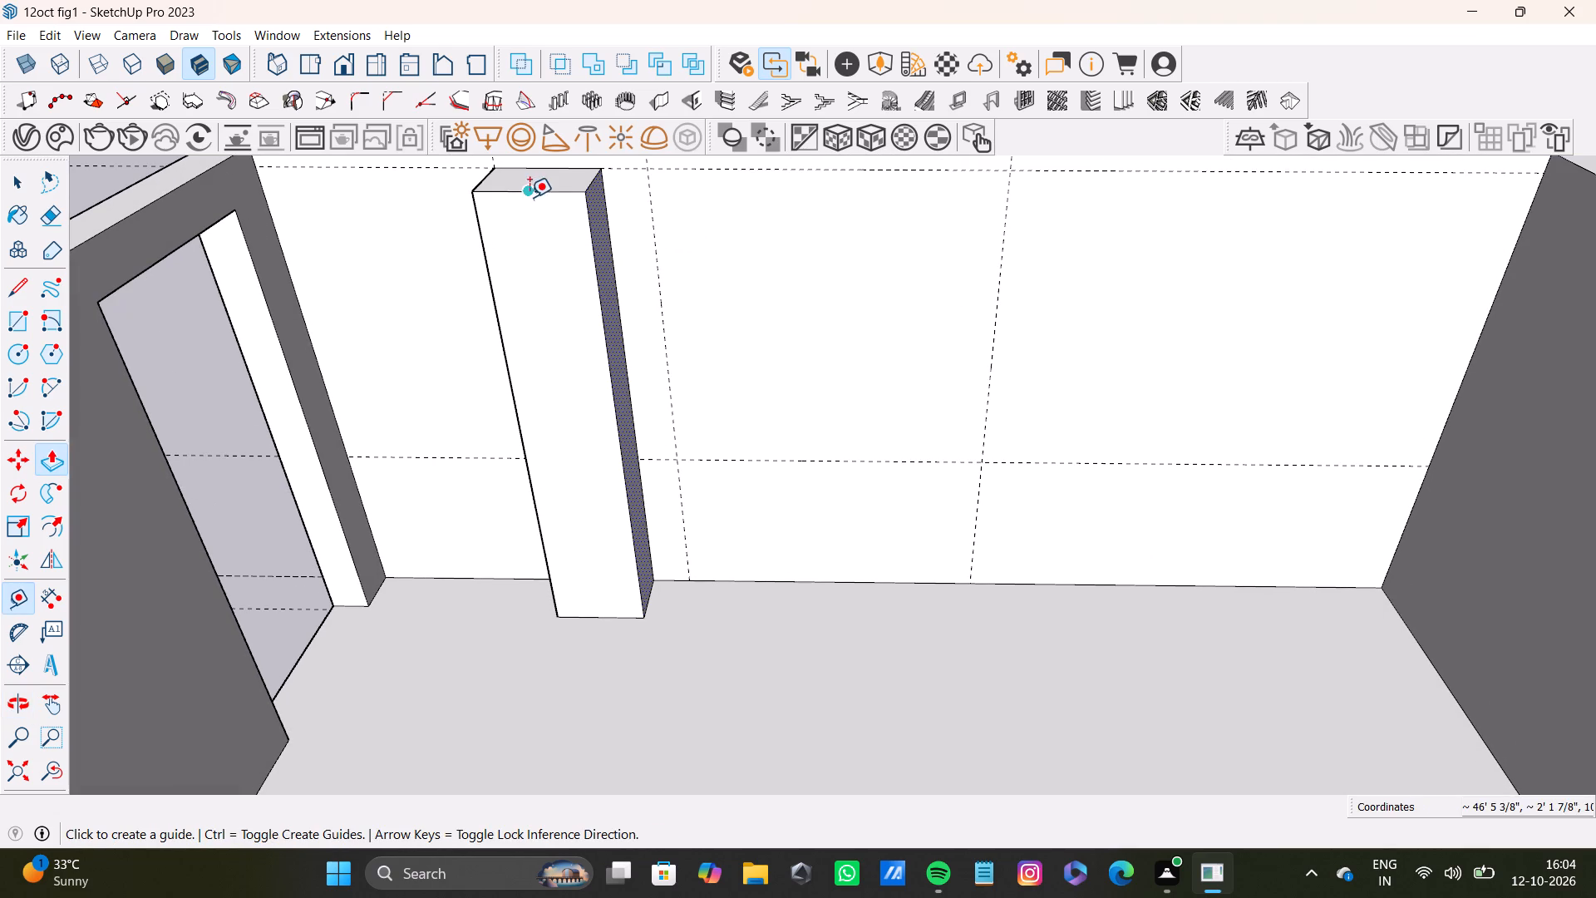
pyautogui.scroll(7, 521, 238)
pyautogui.scroll(-8, 653, 290)
pyautogui.moveTo(615, 437); pyautogui.dragTo(618, 431, button='middle')
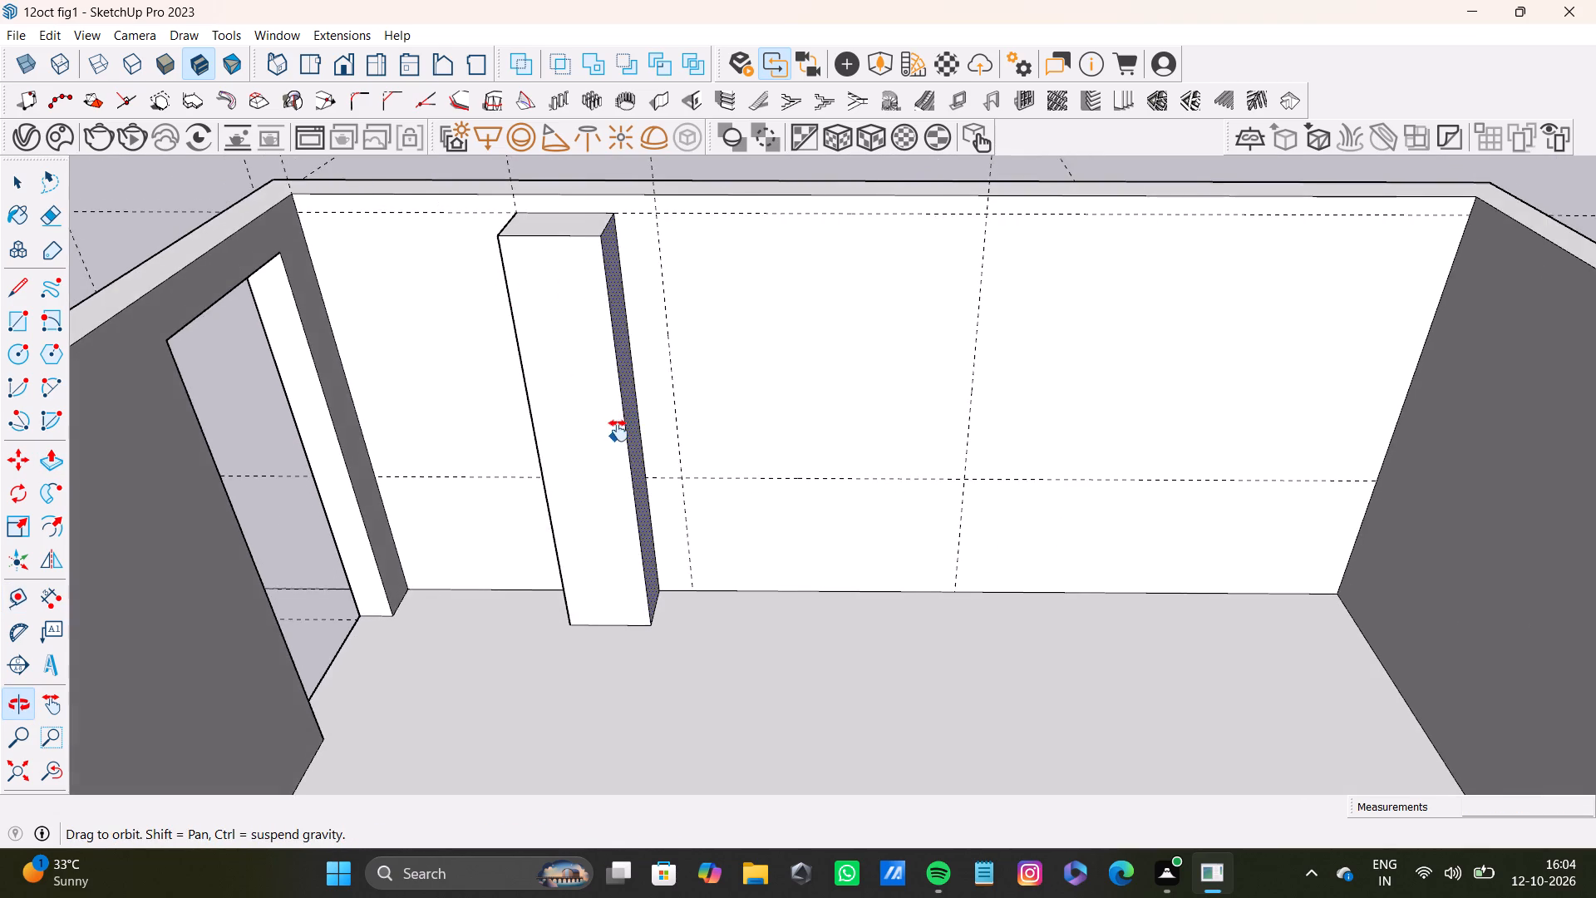
pyautogui.moveTo(618, 431); pyautogui.dragTo(619, 405, button='middle')
# Offset the outline of the column's front face inward to form a narrow border around an inner rectangle.
pyautogui.scroll(3, 598, 402)
pyautogui.press('space')
pyautogui.click(594, 399)
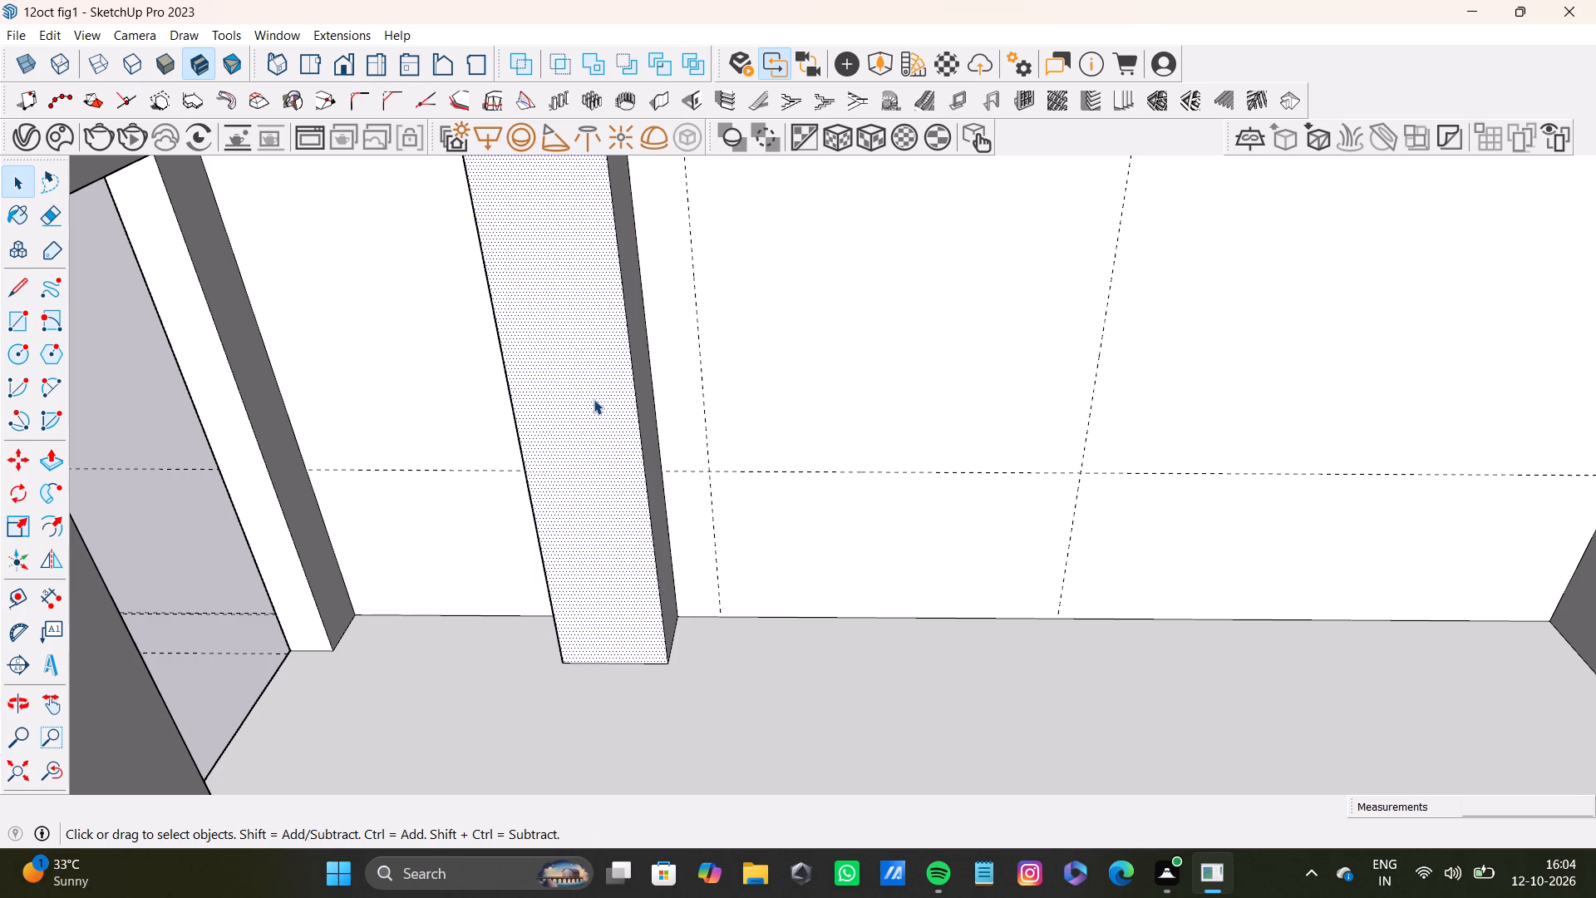
pyautogui.press('f')
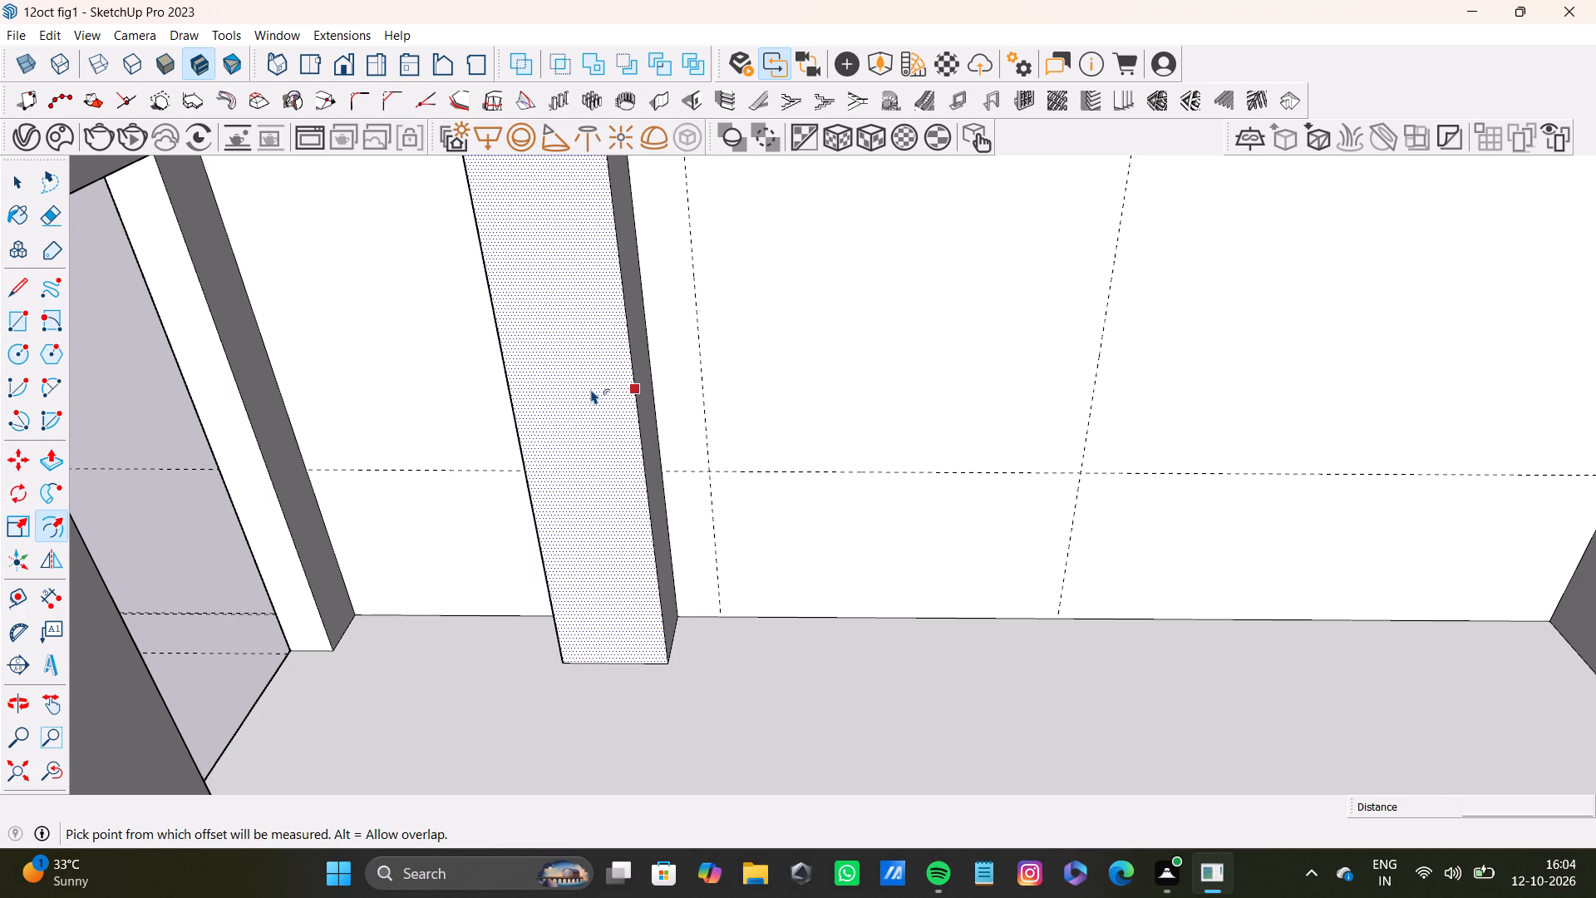
pyautogui.moveTo(591, 389); pyautogui.dragTo(622, 421)
pyautogui.click(604, 401)
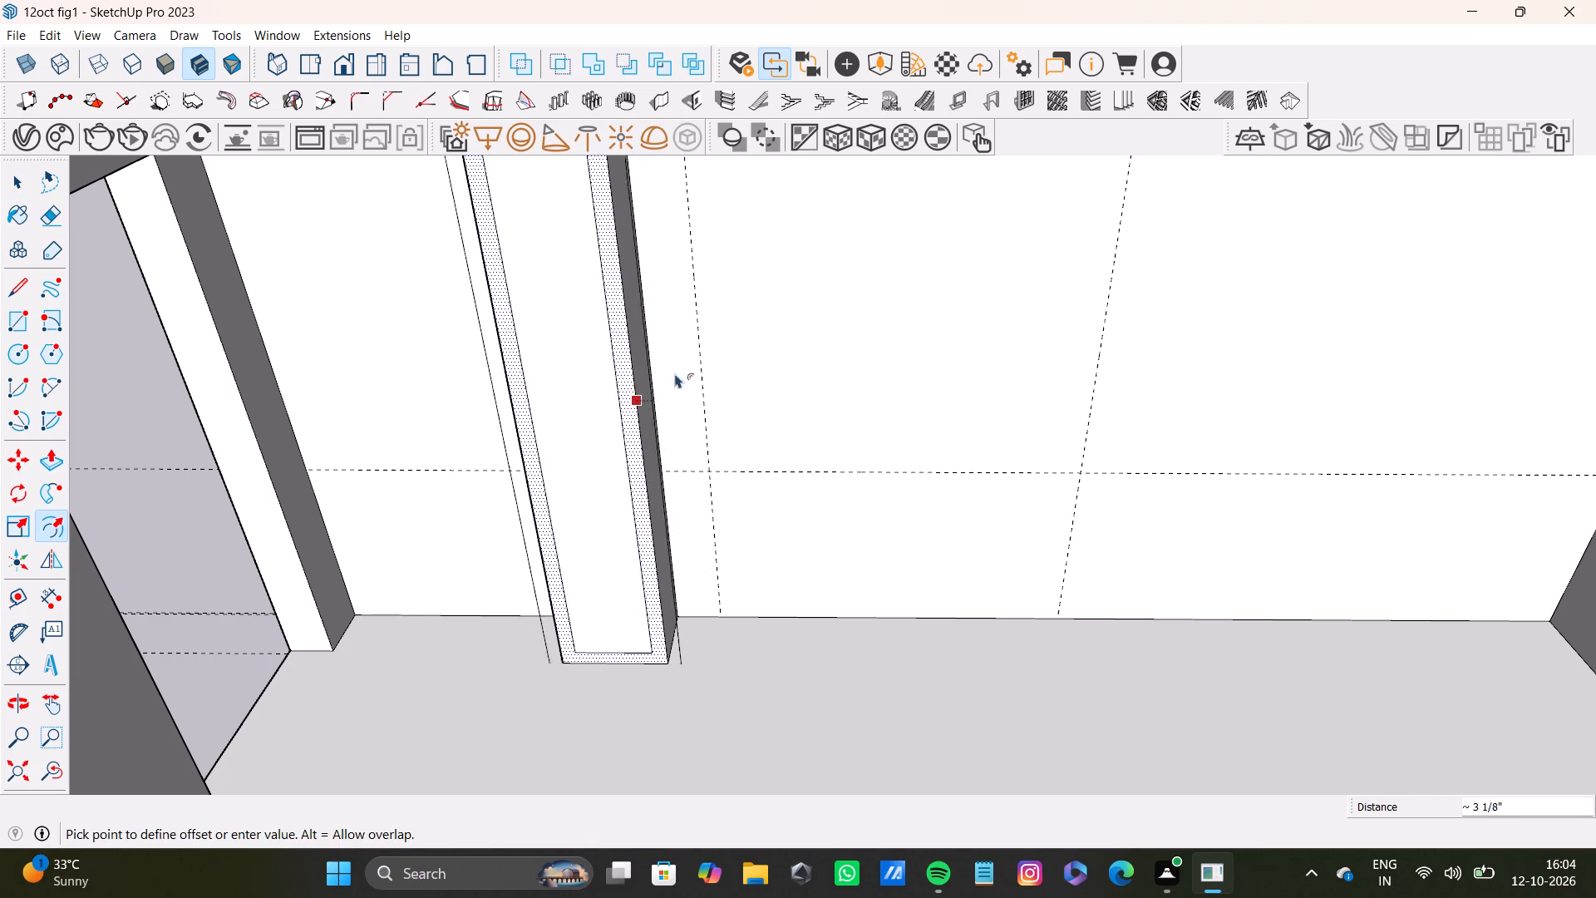
pyautogui.scroll(-7, 530, 464)
pyautogui.moveTo(585, 490); pyautogui.dragTo(585, 377, button='middle')
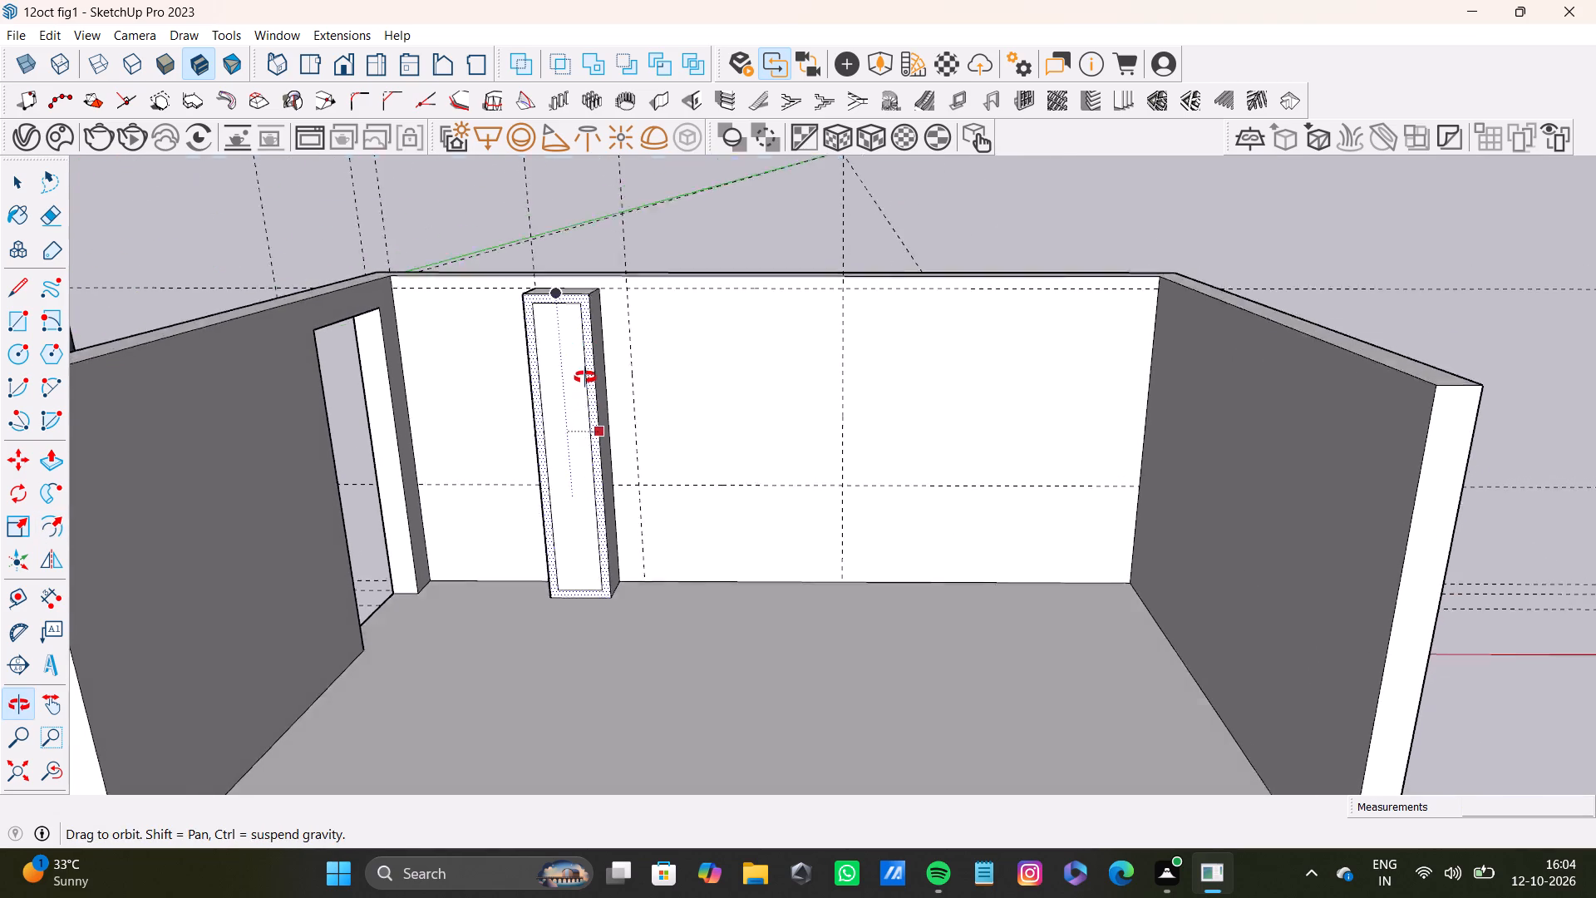
pyautogui.moveTo(585, 377); pyautogui.dragTo(584, 358, button='middle')
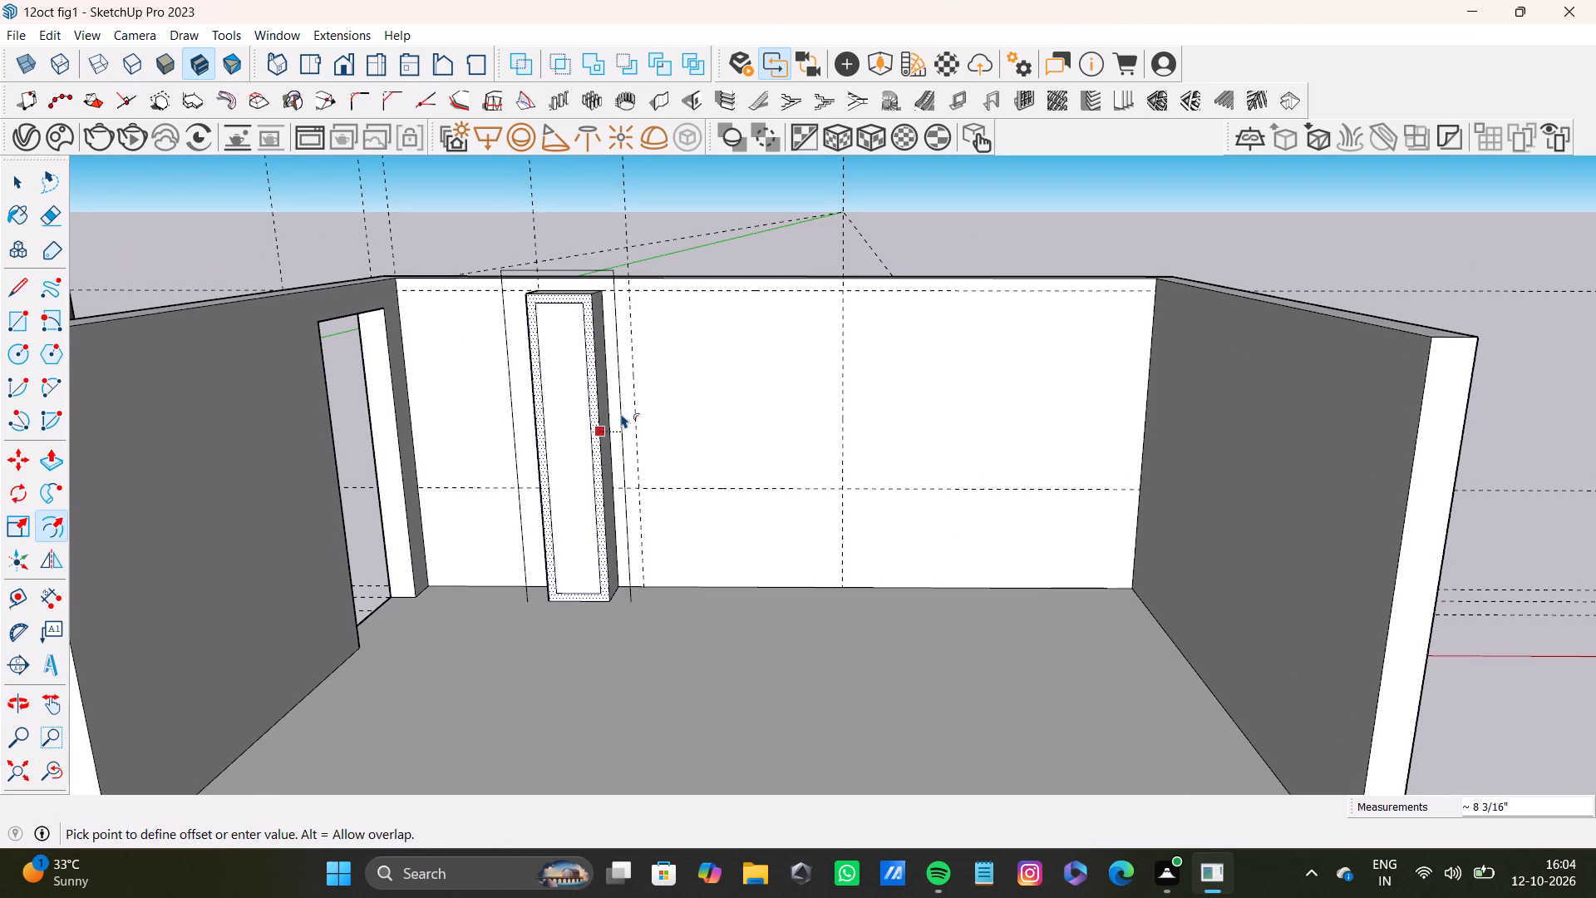
pyautogui.press('space')
# Push/Pull the inner rectangle of the column's front face about 1' 1 13/16" back into the column as a recess.
pyautogui.scroll(-8, 652, 373)
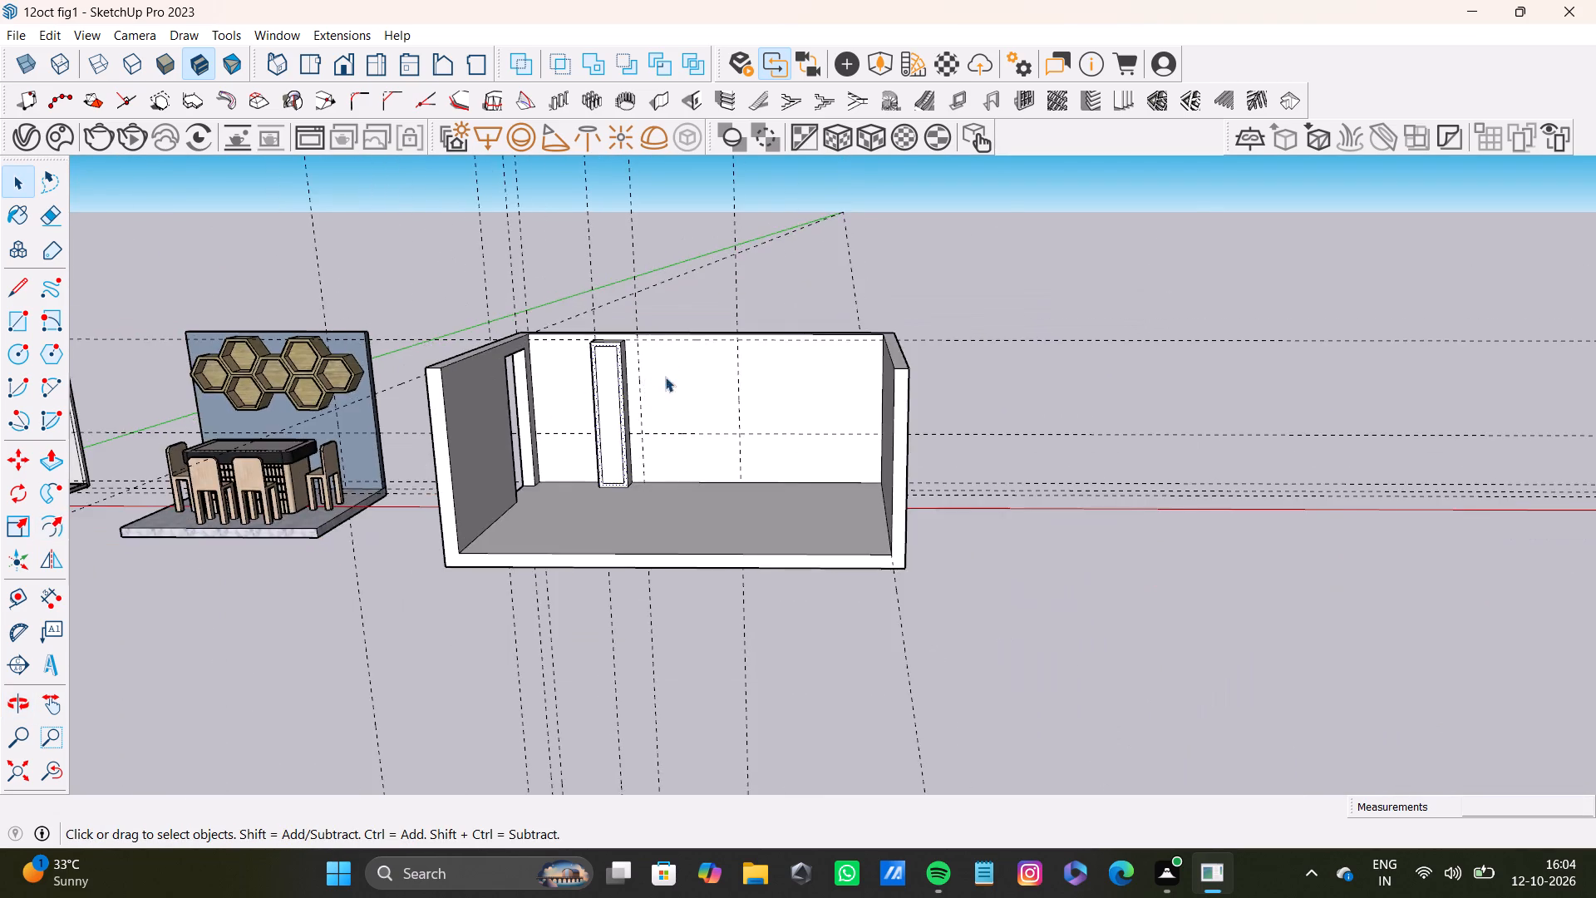
pyautogui.moveTo(665, 377); pyautogui.dragTo(646, 437, button='middle')
pyautogui.scroll(8, 611, 395)
pyautogui.moveTo(607, 348); pyautogui.dragTo(574, 373, button='middle')
pyautogui.scroll(5, 574, 373)
pyautogui.press('space')
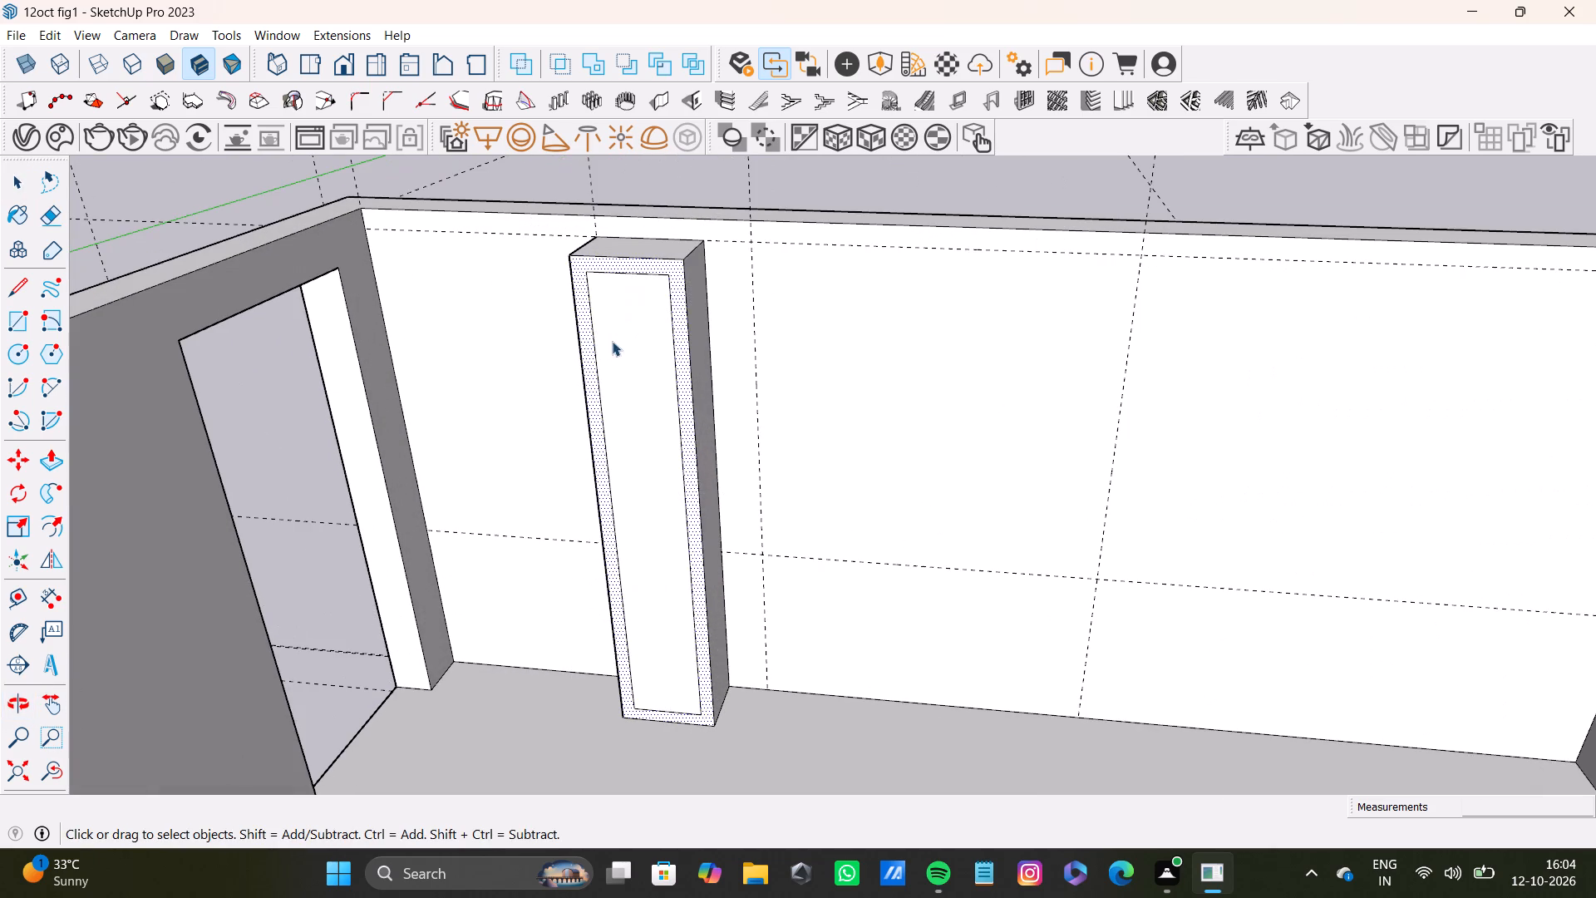
pyautogui.moveTo(612, 341); pyautogui.dragTo(609, 326)
pyautogui.press('p')
pyautogui.moveTo(609, 331); pyautogui.dragTo(638, 318)
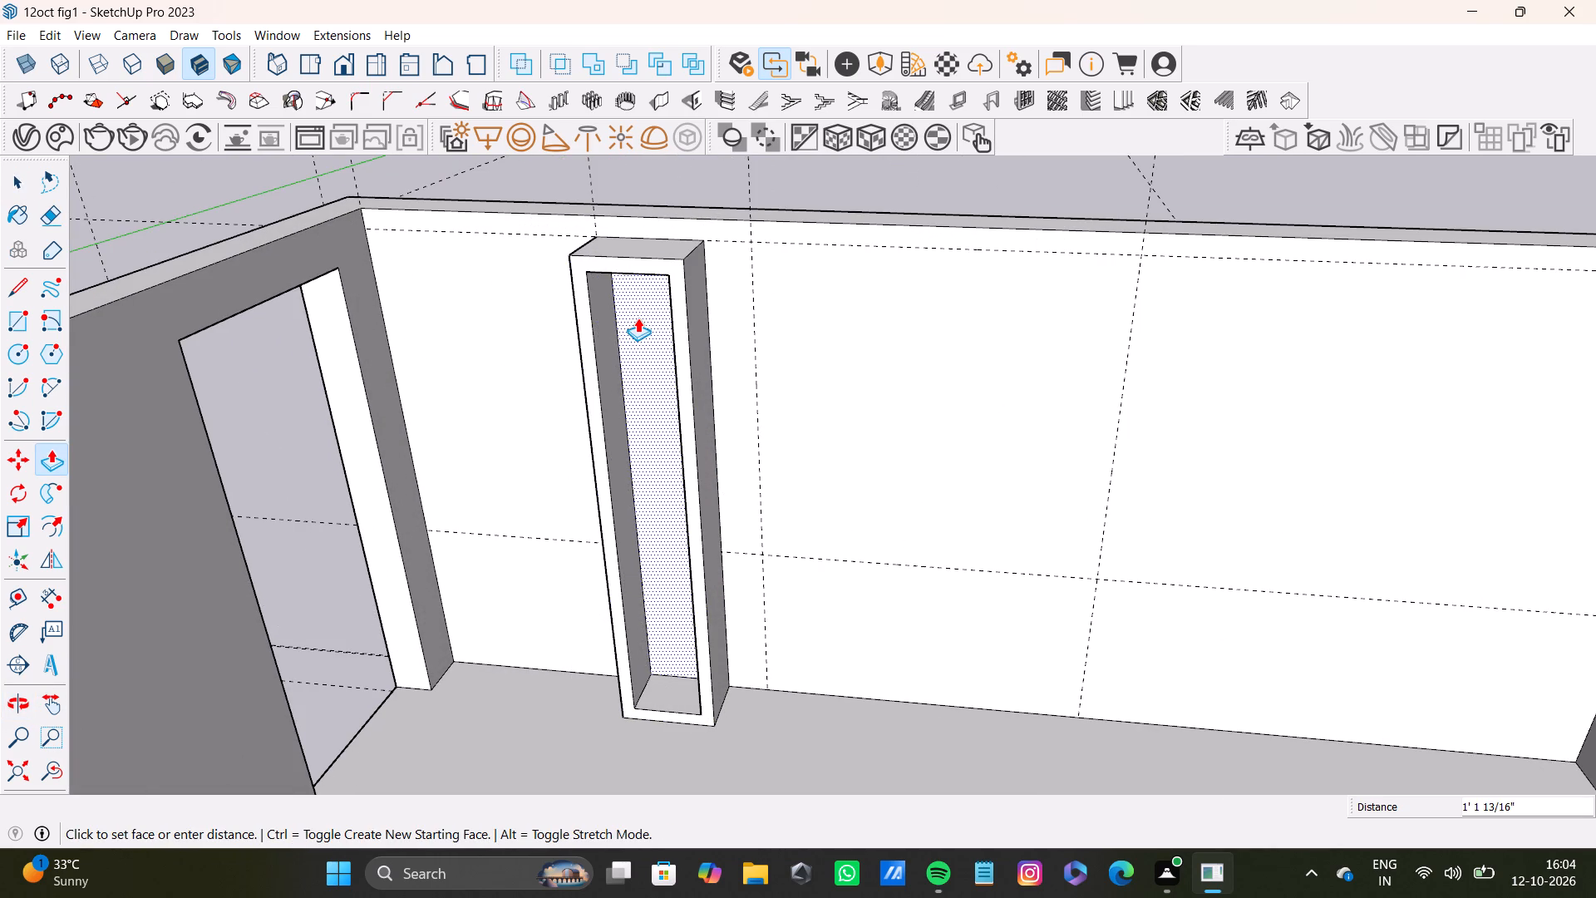
pyautogui.moveTo(638, 318); pyautogui.dragTo(637, 324)
# Place a horizontal guide across the recess's doorway-side inner face, measured down from that face's top edge.
pyautogui.scroll(4, 632, 323)
pyautogui.moveTo(629, 328); pyautogui.dragTo(766, 351, button='middle')
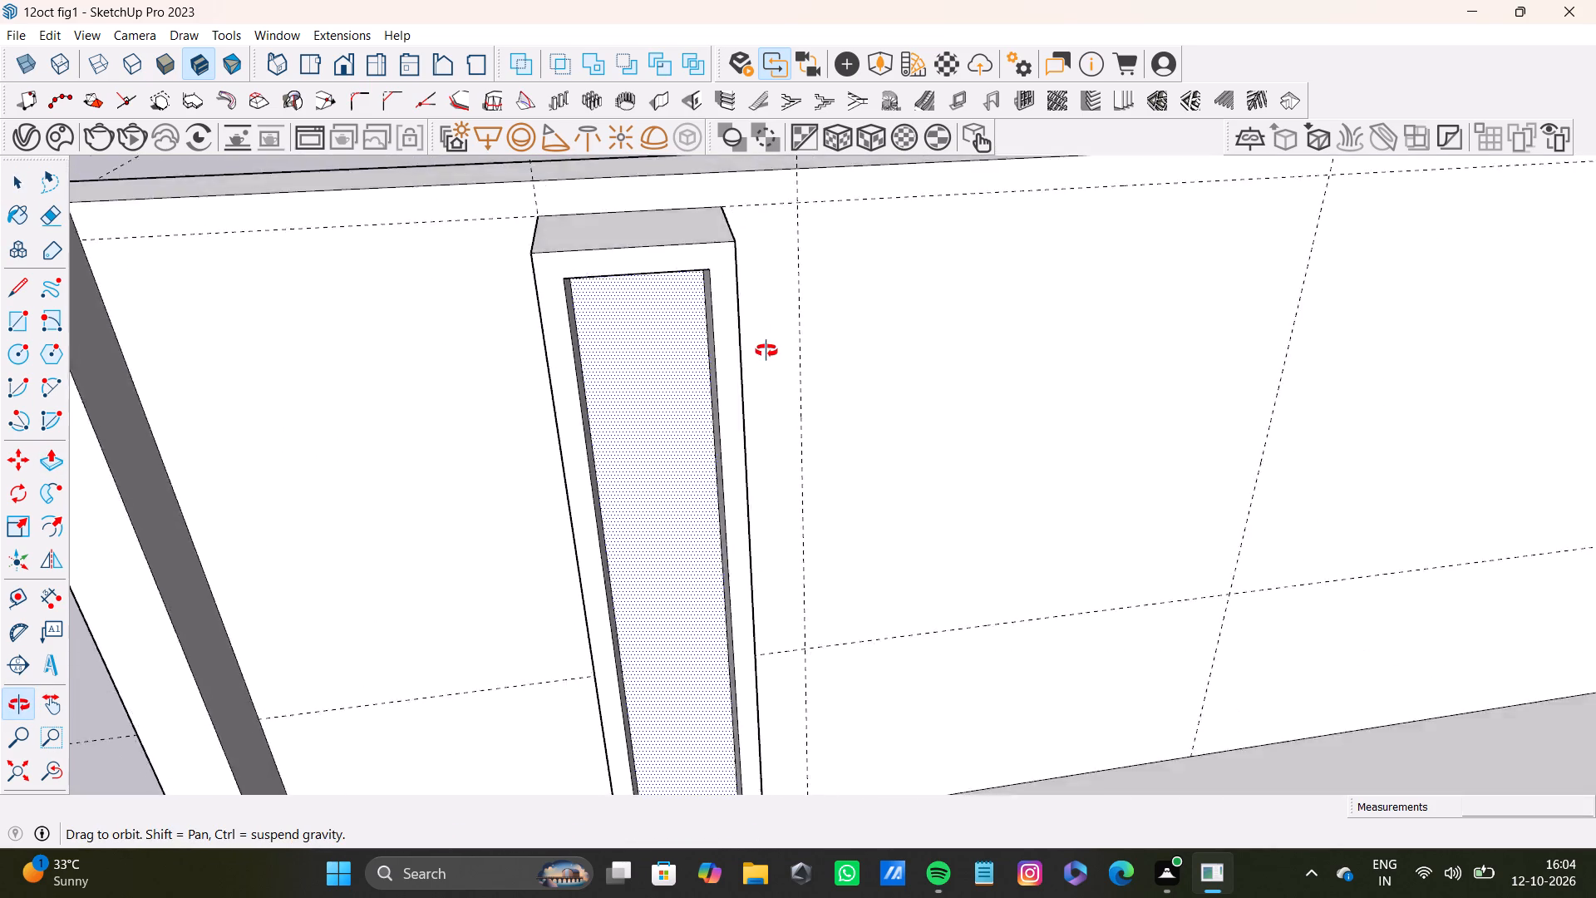
pyautogui.moveTo(766, 351); pyautogui.dragTo(580, 147, button='middle')
pyautogui.scroll(5, 653, 427)
pyautogui.moveTo(601, 321); pyautogui.dragTo(611, 427, button='middle')
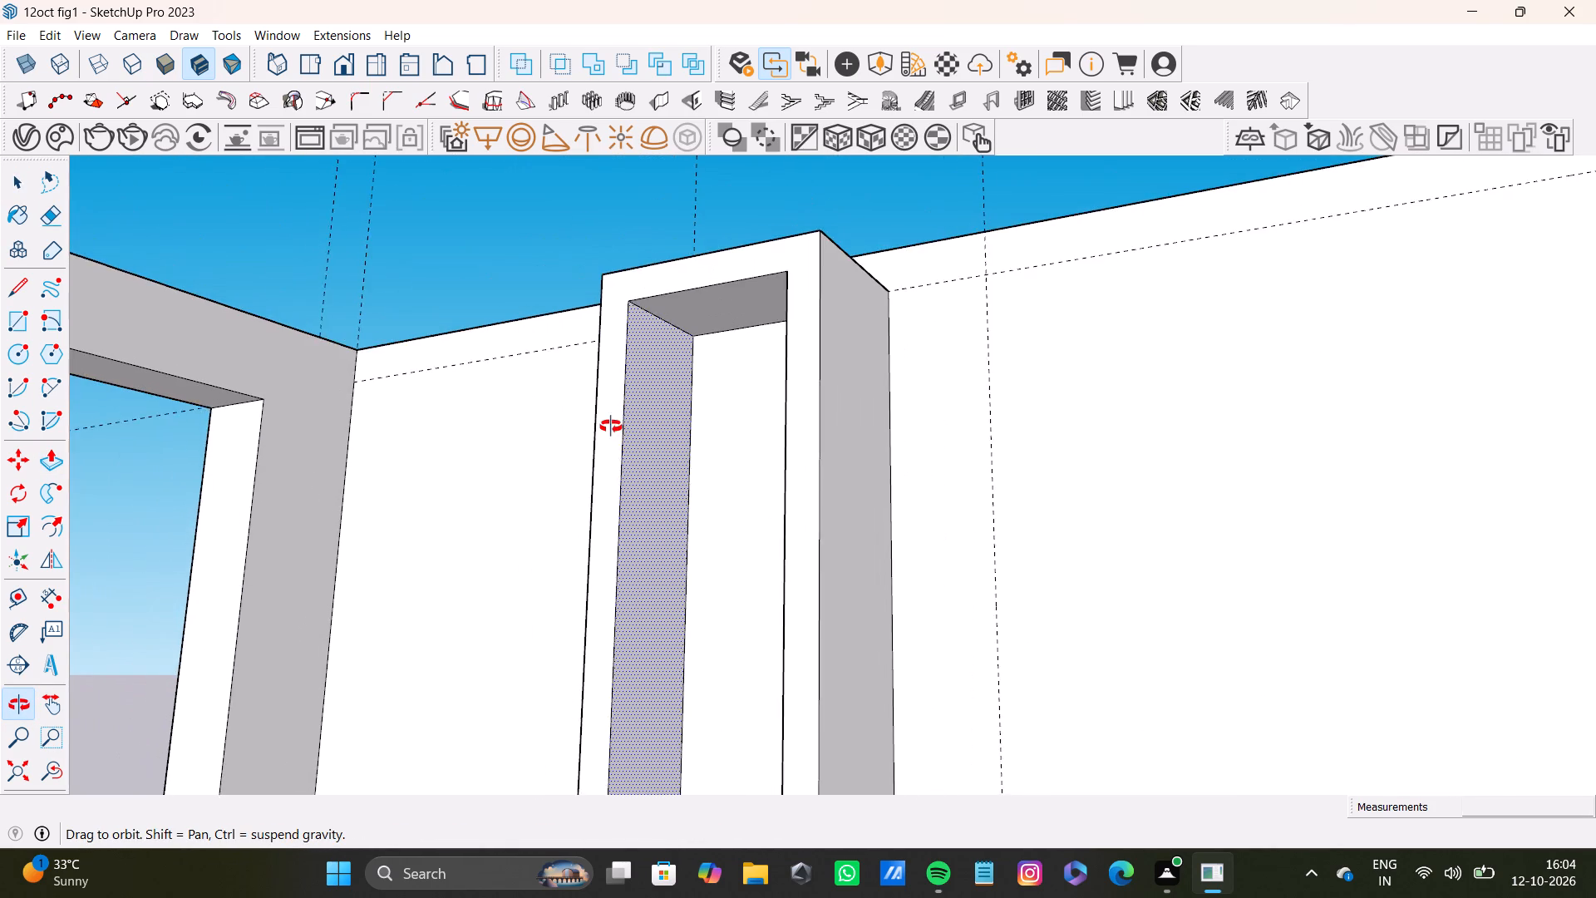
pyautogui.moveTo(611, 427); pyautogui.dragTo(595, 439, button='middle')
pyautogui.scroll(4, 638, 389)
pyautogui.press('t')
pyautogui.click(665, 288)
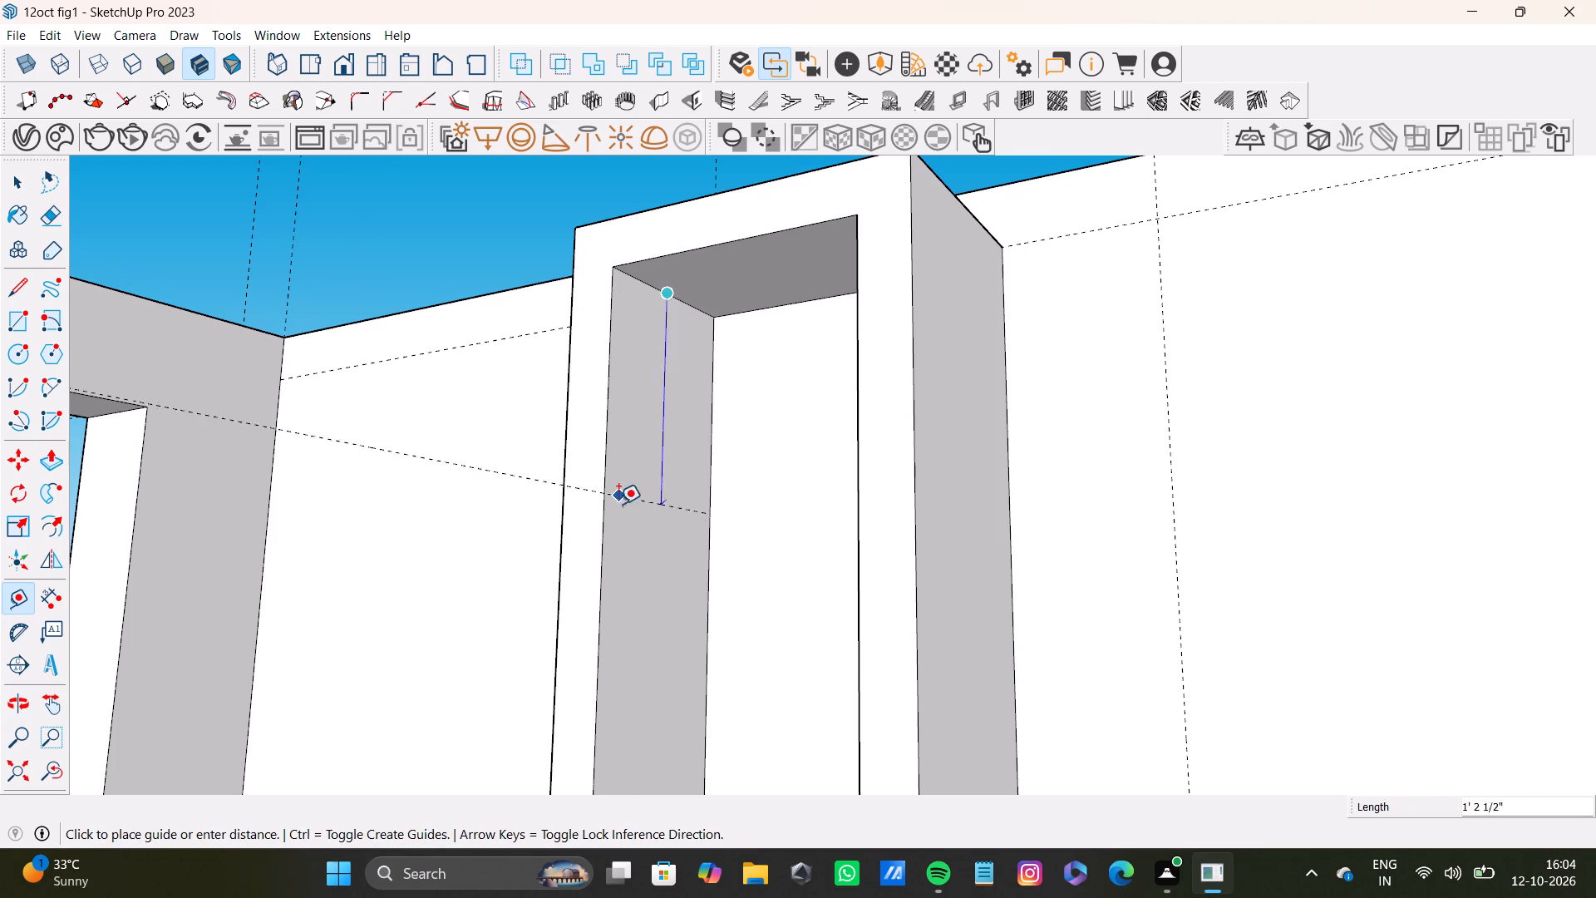
pyautogui.scroll(-4, 618, 504)
pyautogui.keyDown('shift'); pyautogui.moveTo(639, 585); pyautogui.dragTo(662, 393, button='middle'); pyautogui.keyUp('shift')
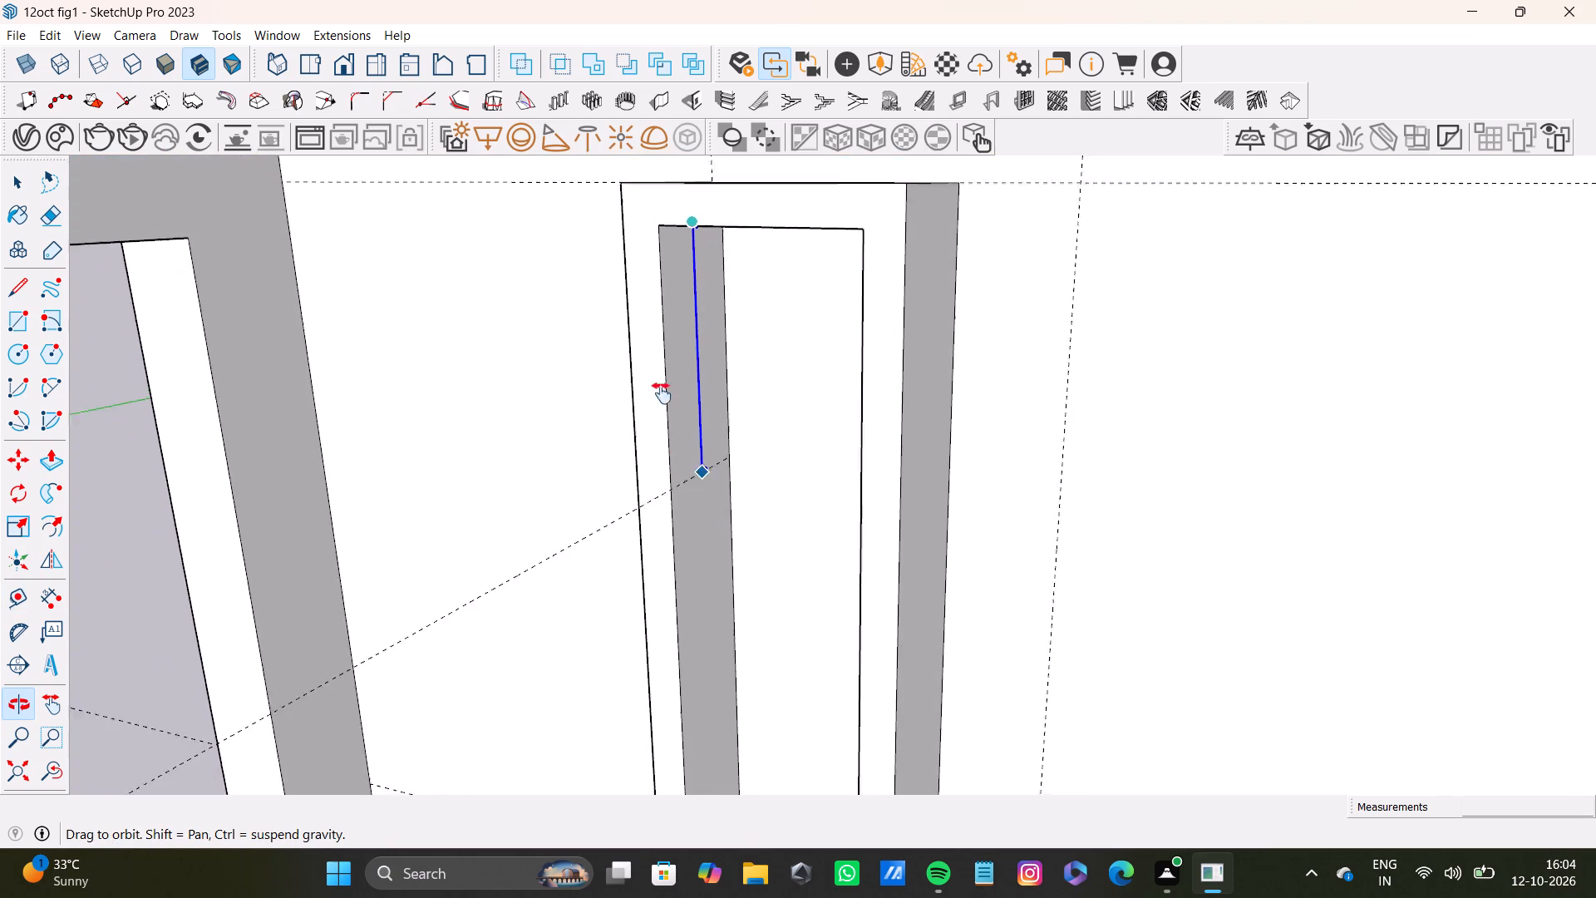
pyautogui.keyDown('shift'); pyautogui.moveTo(662, 393); pyautogui.dragTo(638, 350, button='middle'); pyautogui.keyUp('shift')
pyautogui.click(633, 327)
# Add a second guide about 3/4" below the first one on the recess's doorway-side inner face.
pyautogui.scroll(3, 628, 328)
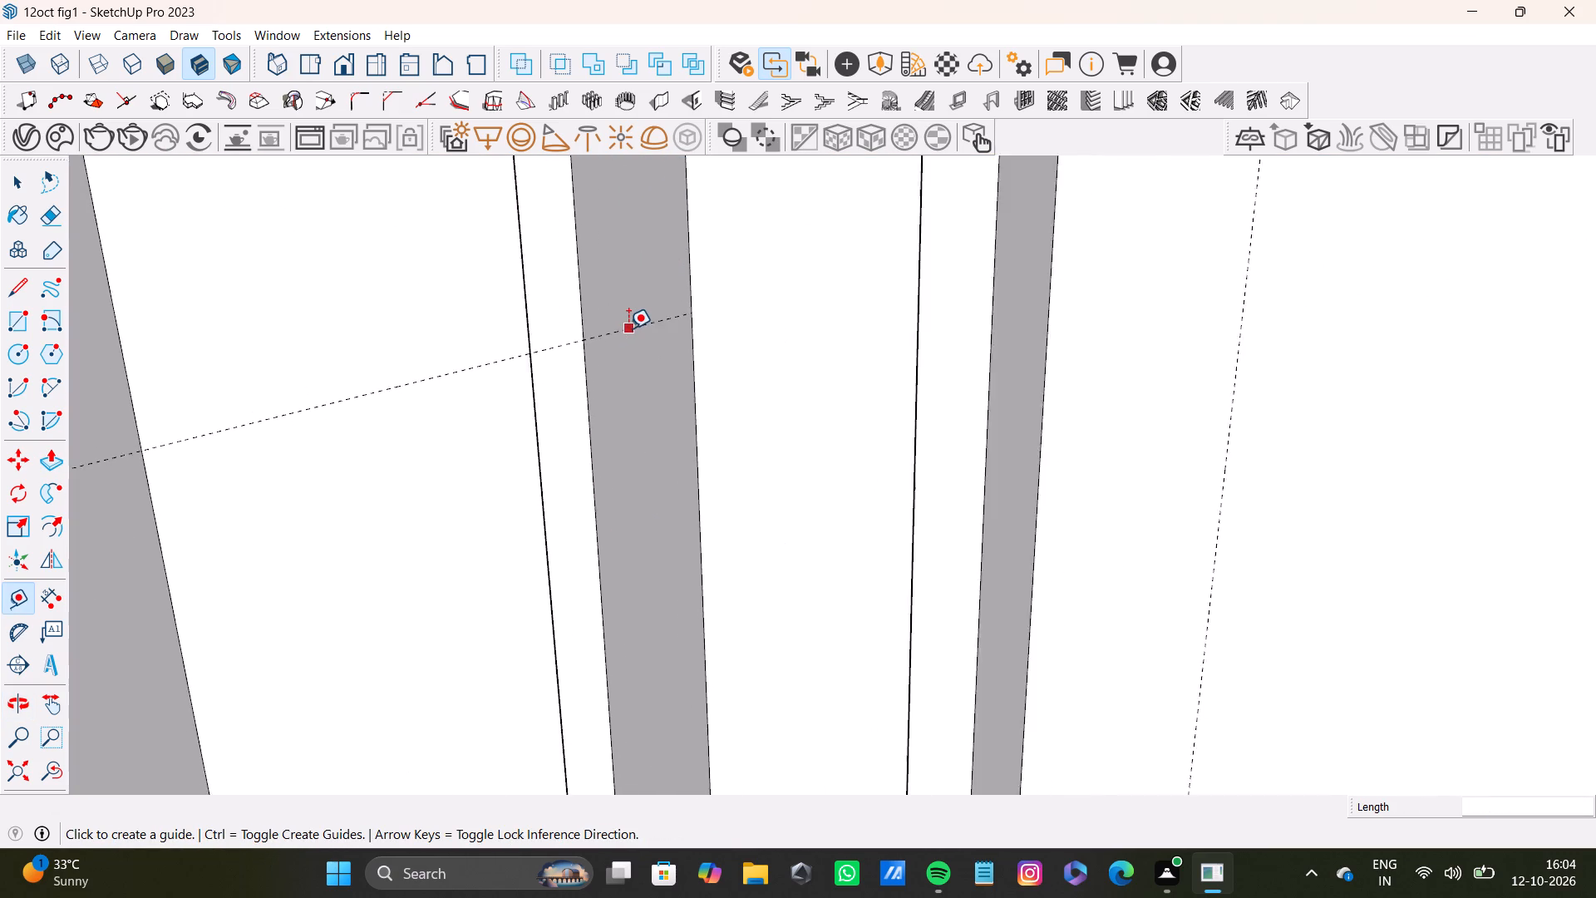
pyautogui.scroll(9, 628, 328)
pyautogui.click(643, 323)
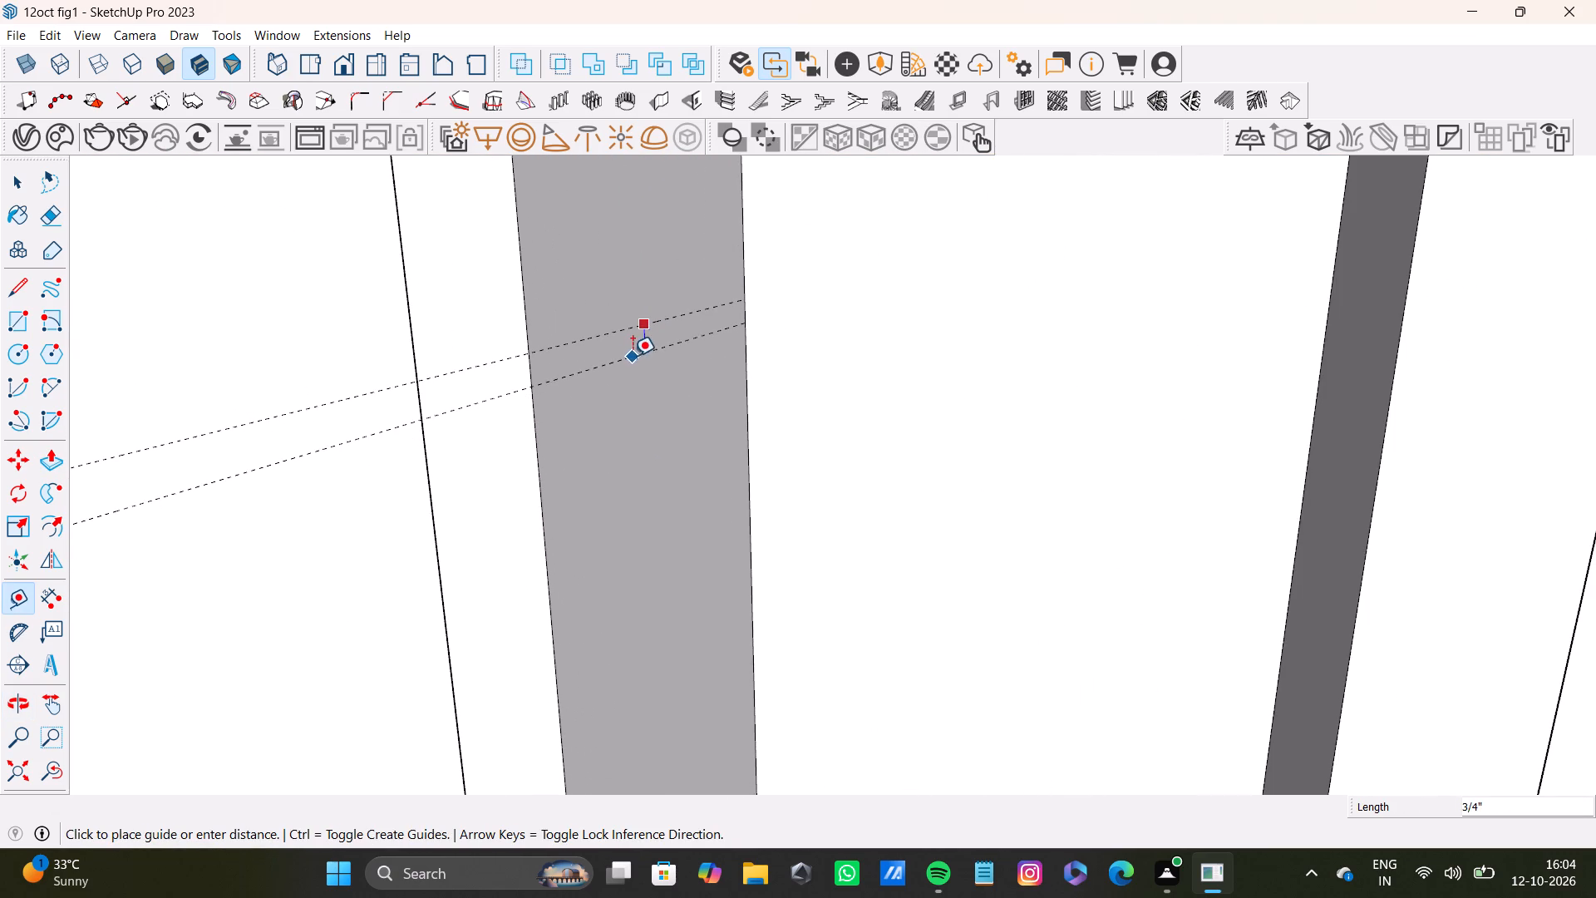
pyautogui.click(635, 357)
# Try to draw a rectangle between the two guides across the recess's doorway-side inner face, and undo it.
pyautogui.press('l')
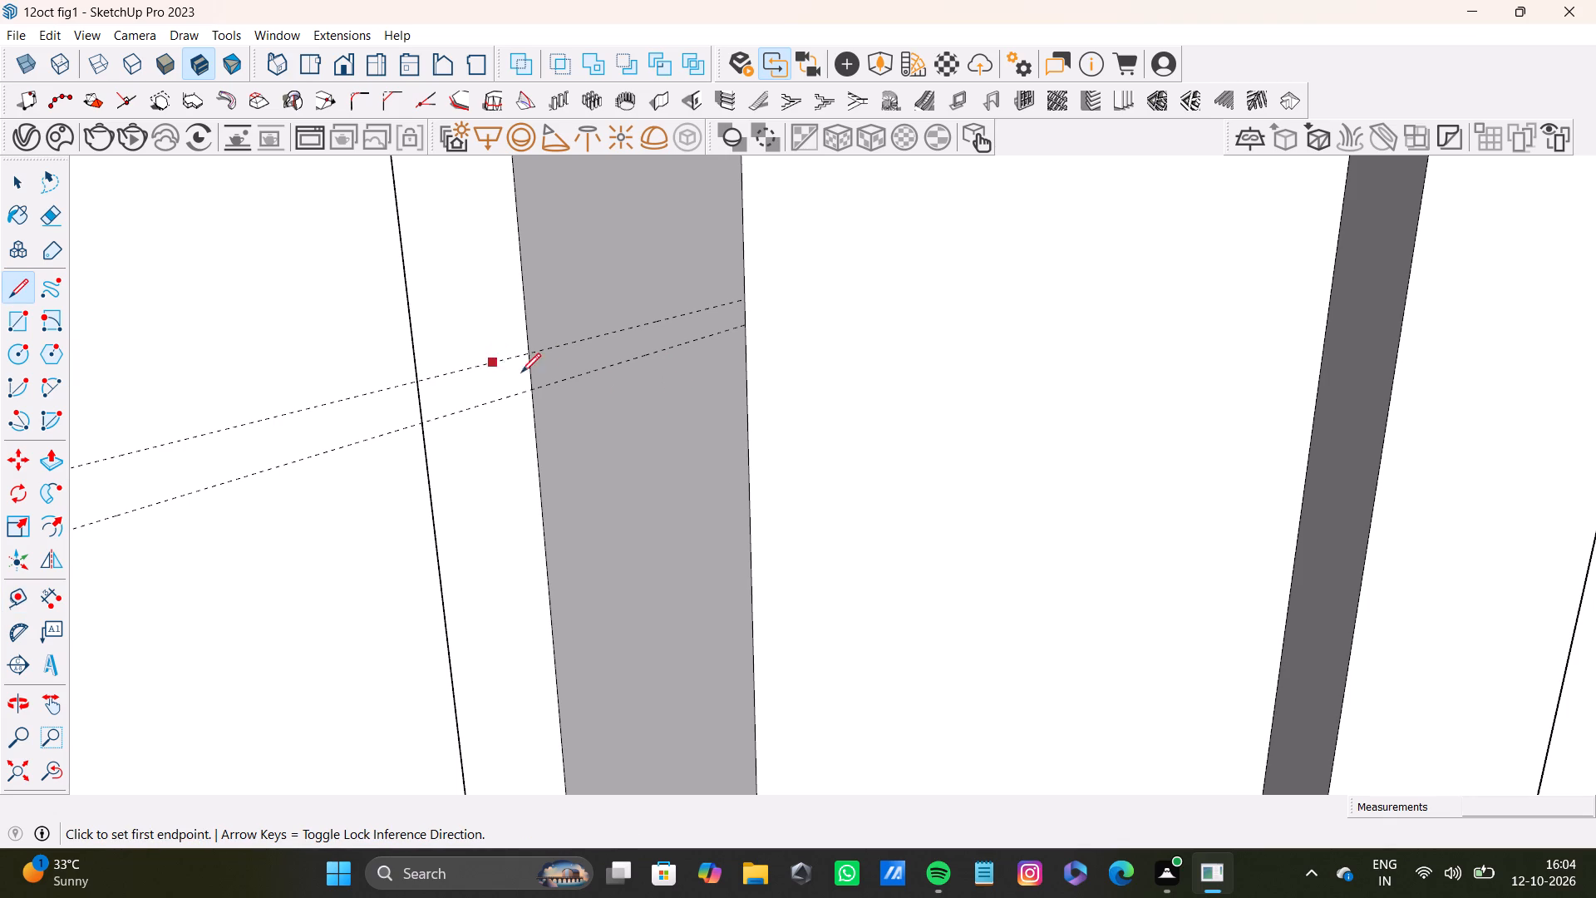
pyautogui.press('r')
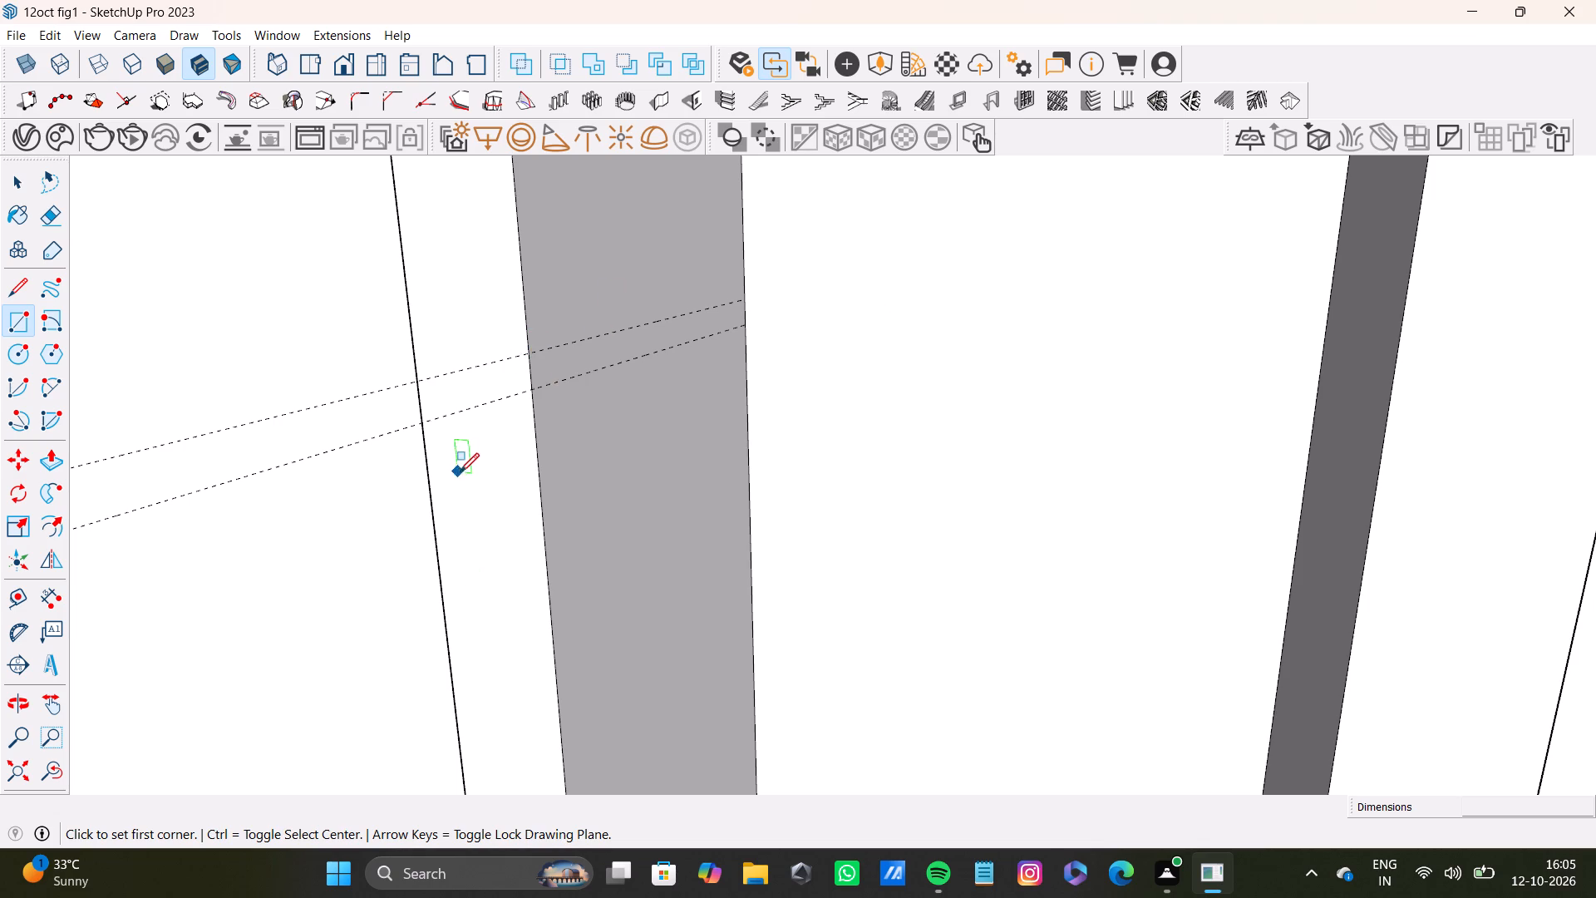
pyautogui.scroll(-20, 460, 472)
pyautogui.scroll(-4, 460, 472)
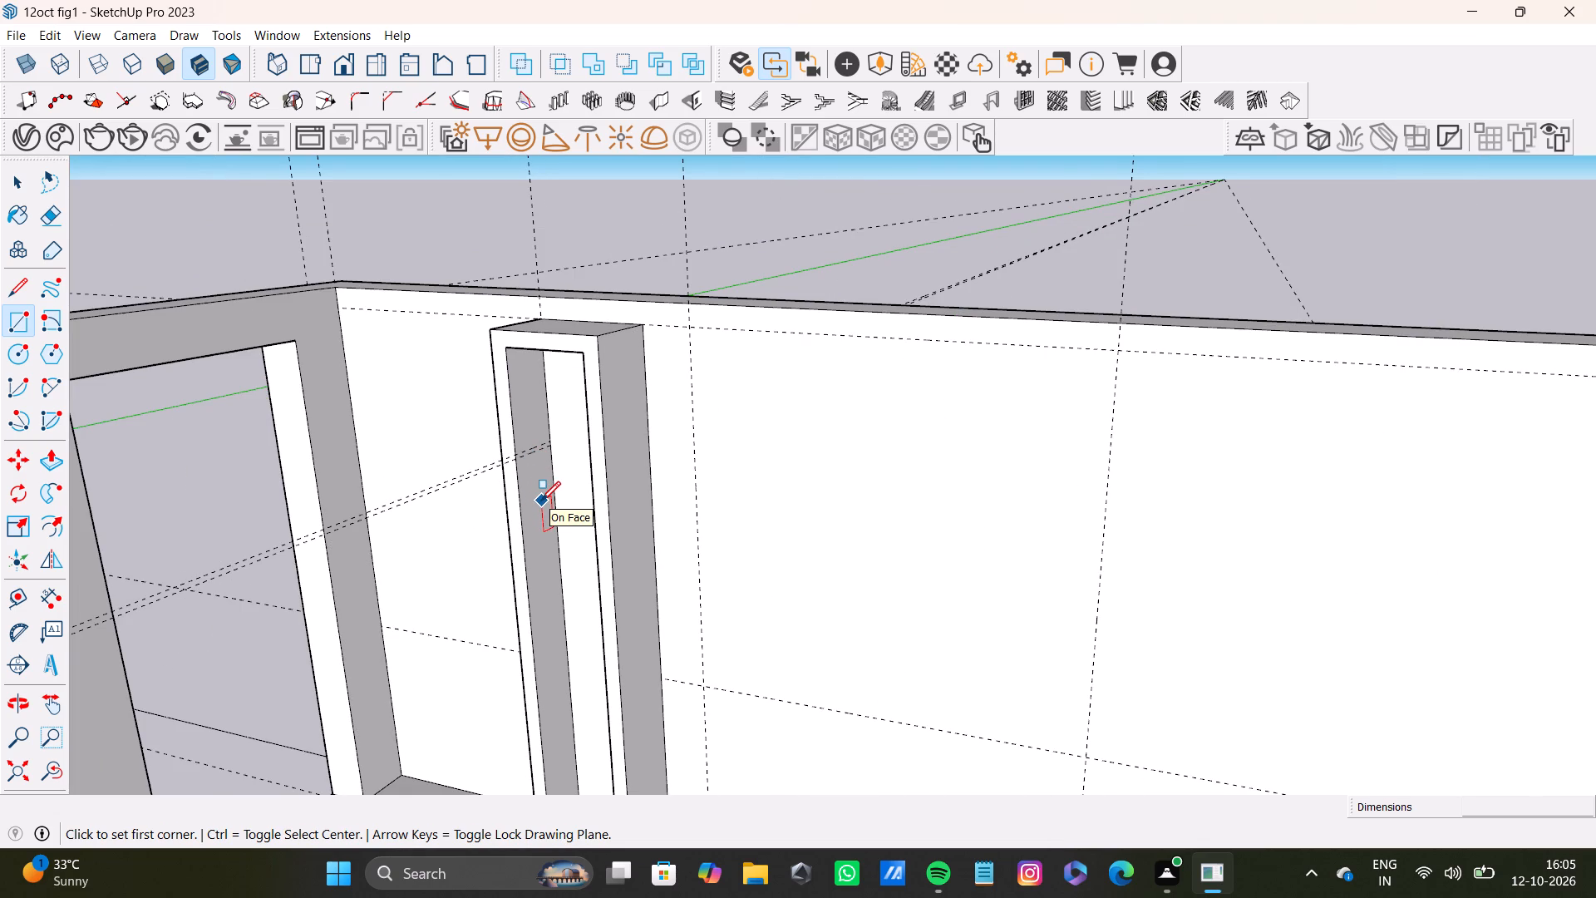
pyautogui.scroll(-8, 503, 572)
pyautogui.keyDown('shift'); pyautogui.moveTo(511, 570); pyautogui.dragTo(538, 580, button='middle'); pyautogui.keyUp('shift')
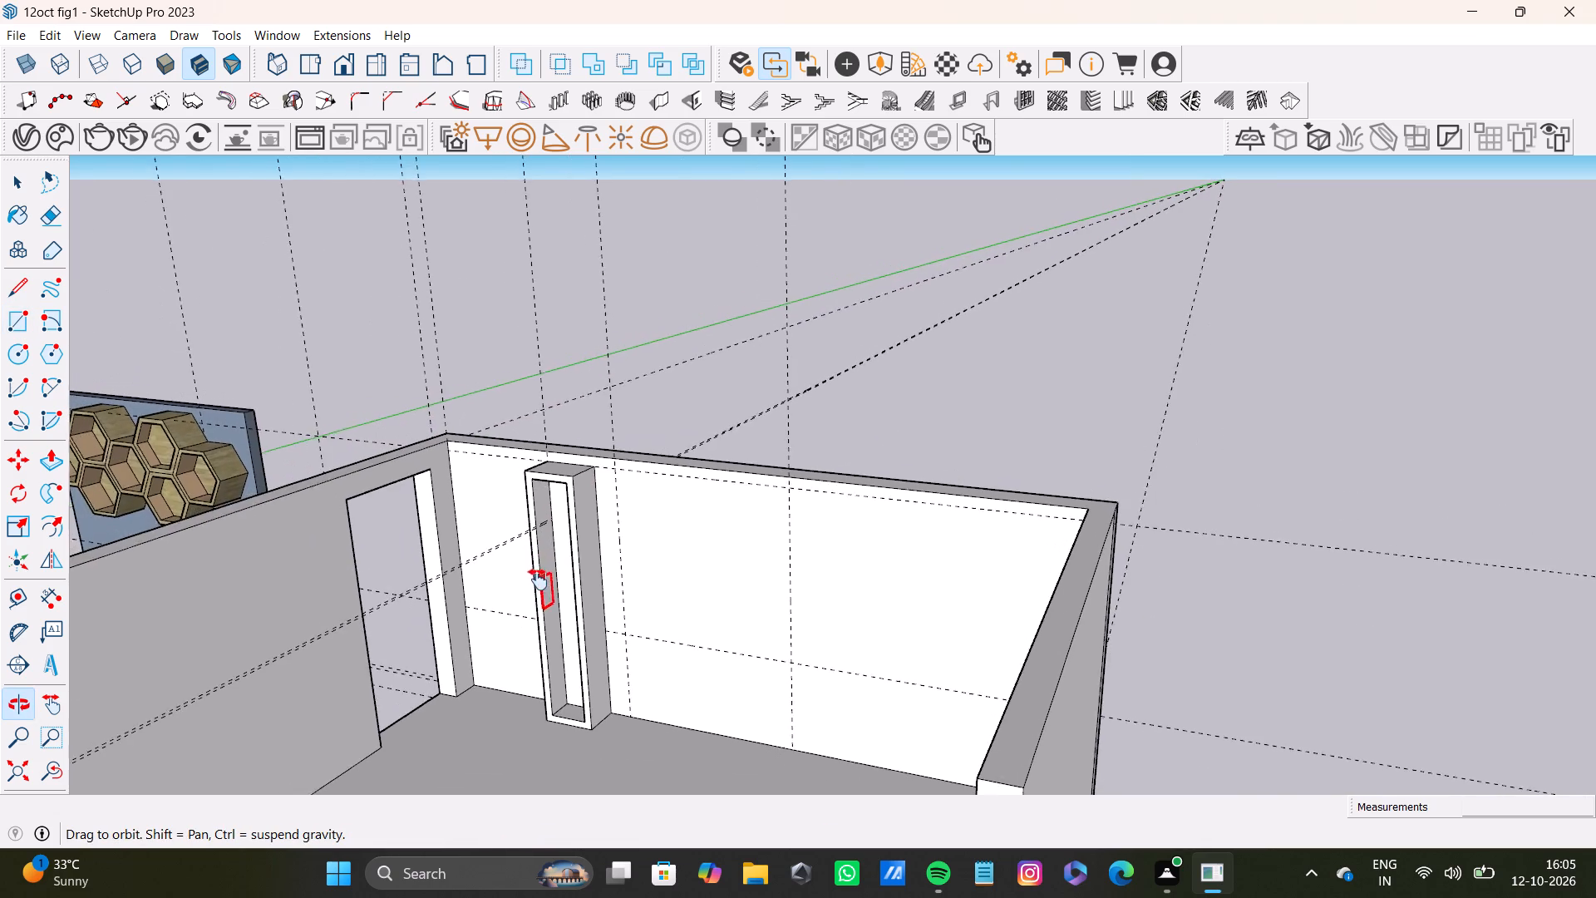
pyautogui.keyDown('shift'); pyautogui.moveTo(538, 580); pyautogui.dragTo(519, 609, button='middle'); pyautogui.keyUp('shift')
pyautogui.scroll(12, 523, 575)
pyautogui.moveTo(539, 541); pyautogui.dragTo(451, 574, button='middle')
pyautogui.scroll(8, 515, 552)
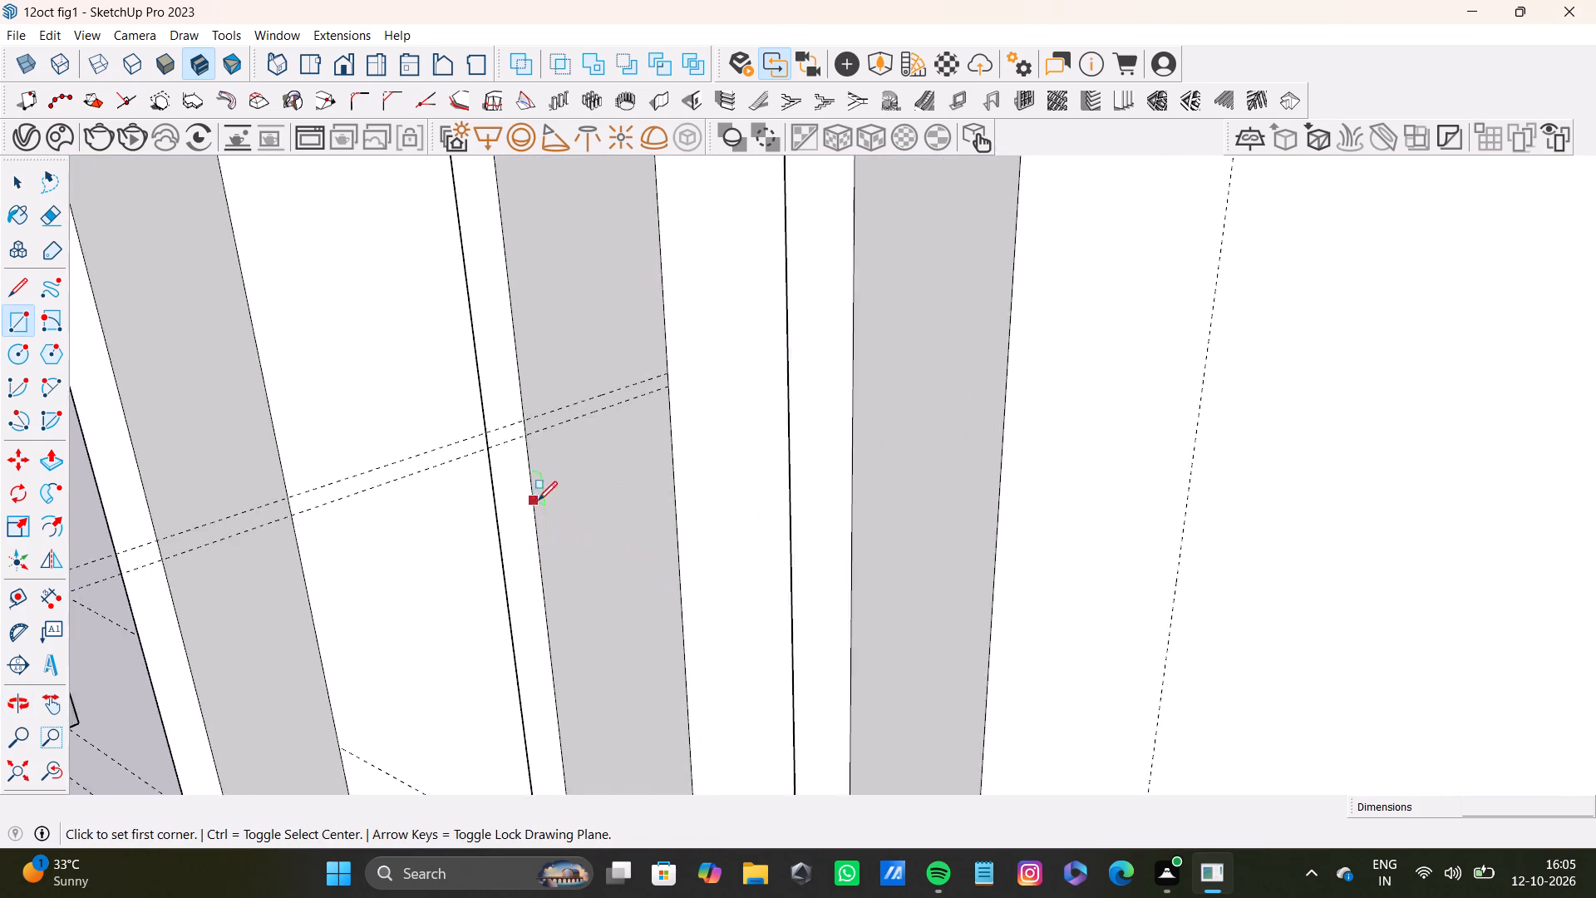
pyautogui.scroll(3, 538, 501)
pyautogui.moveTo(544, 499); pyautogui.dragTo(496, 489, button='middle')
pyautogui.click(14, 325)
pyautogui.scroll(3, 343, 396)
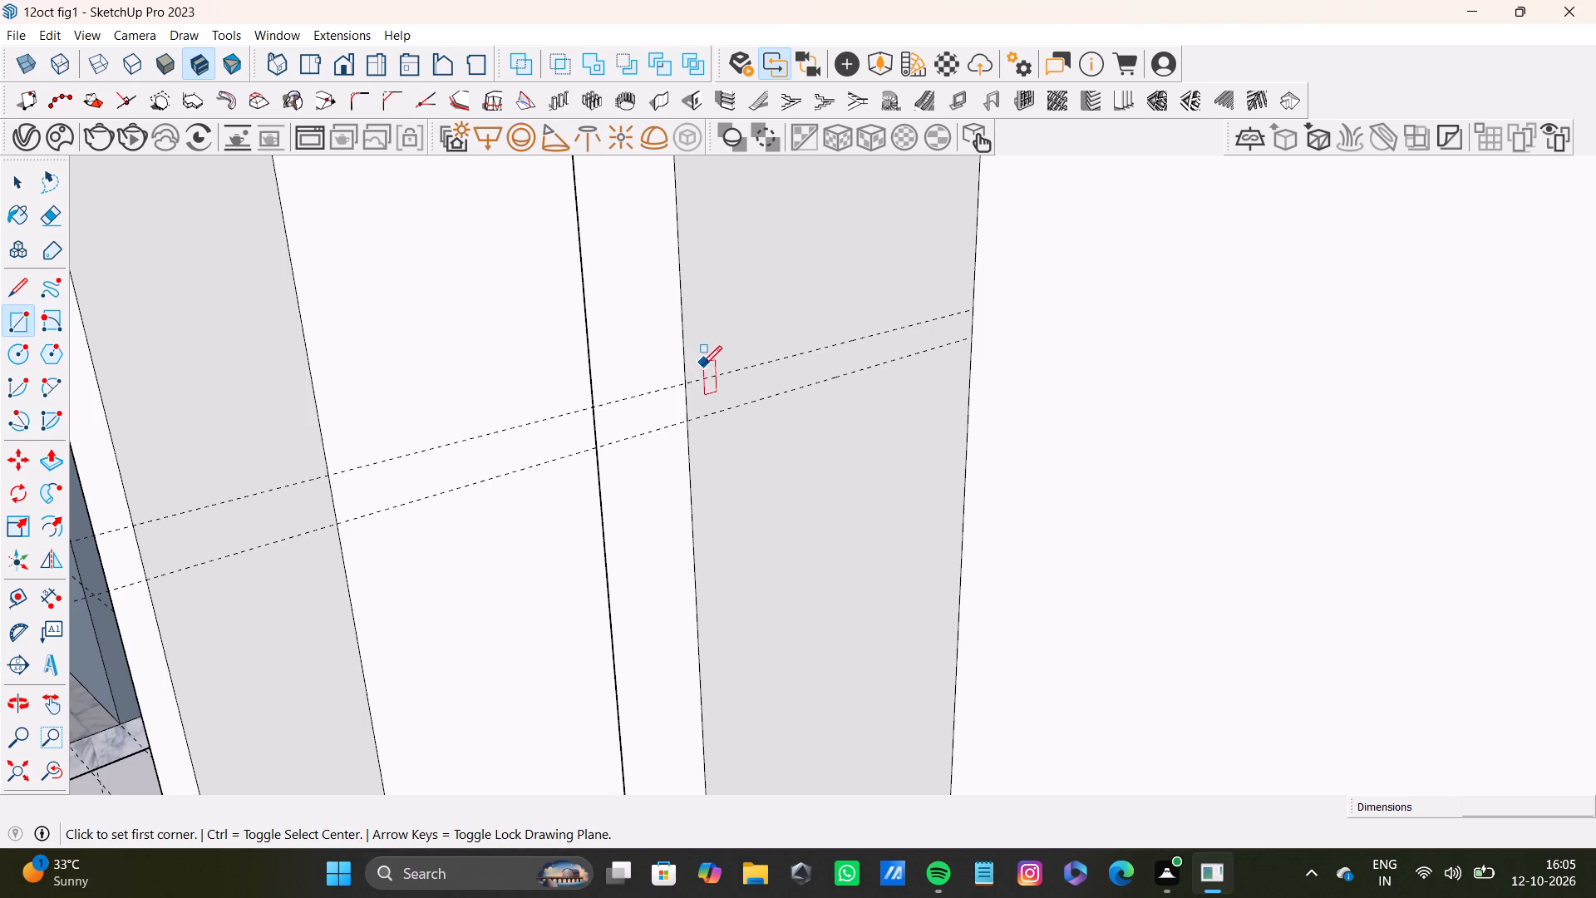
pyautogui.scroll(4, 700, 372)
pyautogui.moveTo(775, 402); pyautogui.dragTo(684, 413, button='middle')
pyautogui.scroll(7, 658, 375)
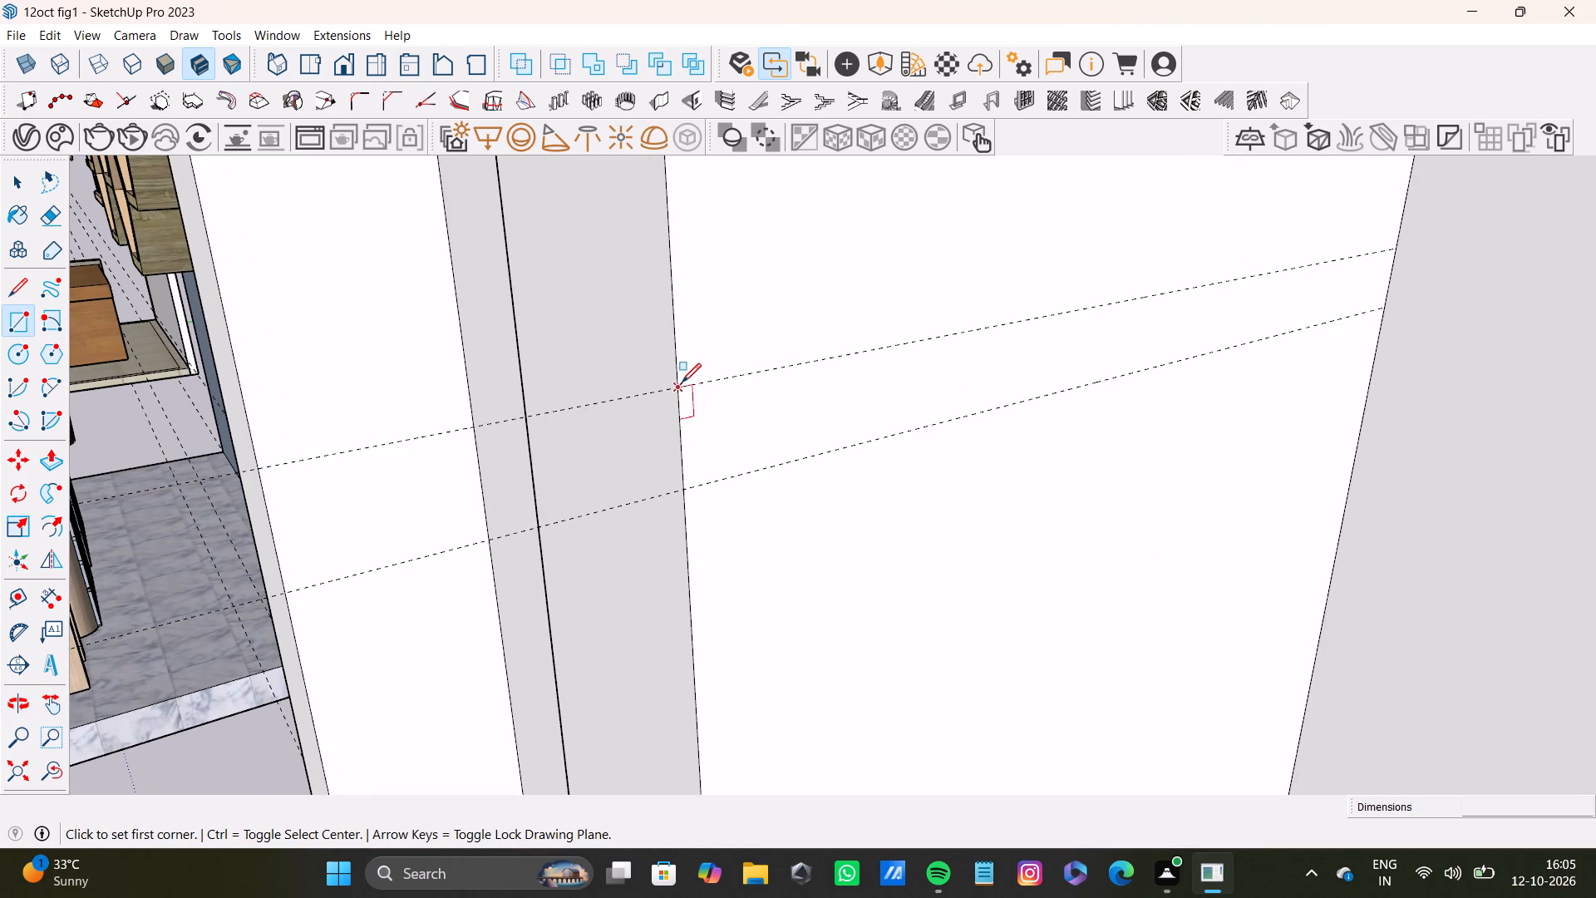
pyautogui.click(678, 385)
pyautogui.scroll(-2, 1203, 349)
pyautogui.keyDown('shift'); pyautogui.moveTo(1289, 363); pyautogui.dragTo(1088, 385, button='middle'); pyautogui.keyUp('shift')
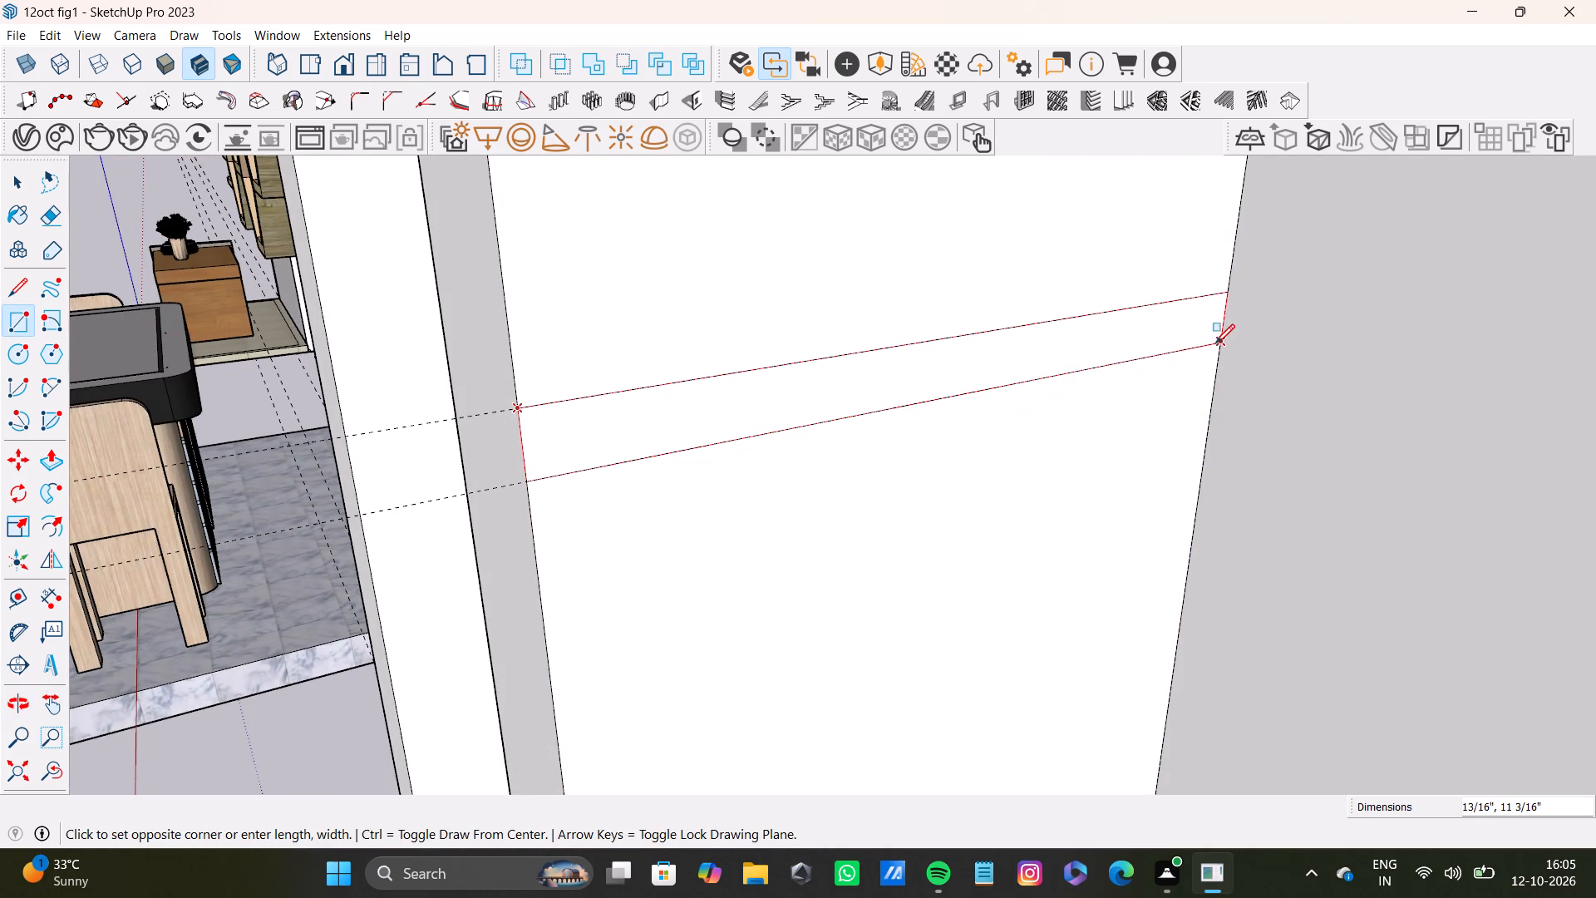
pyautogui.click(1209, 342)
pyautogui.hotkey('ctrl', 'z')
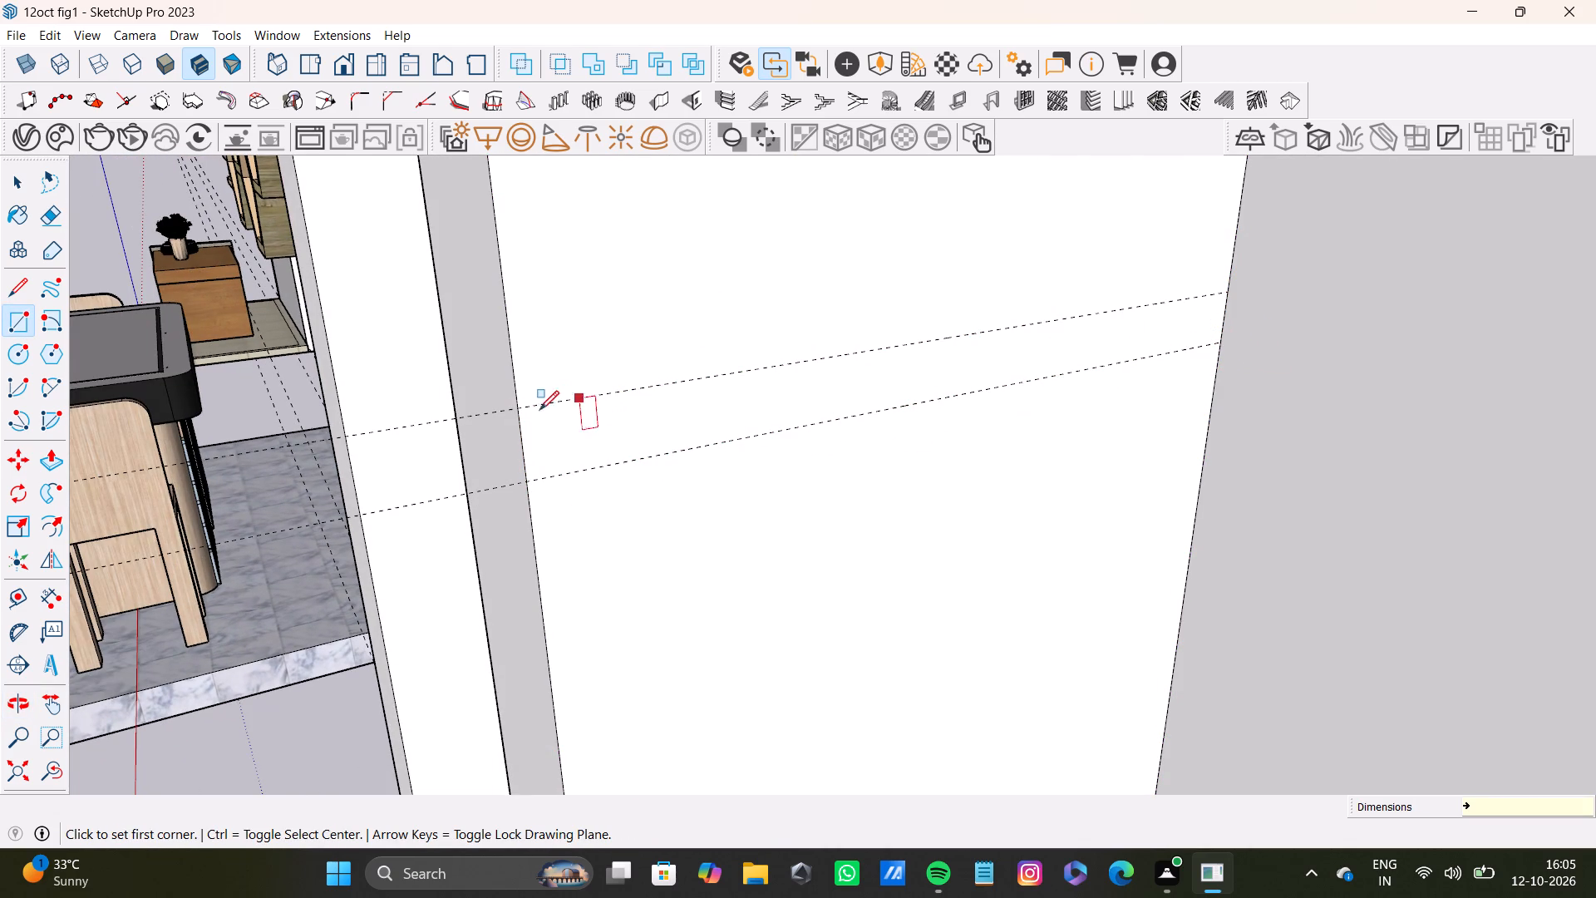
# Draw a rectangle about 13/16" by 11" between the two guides, across the full depth of the recess's doorway-side inner face.
pyautogui.click(520, 403)
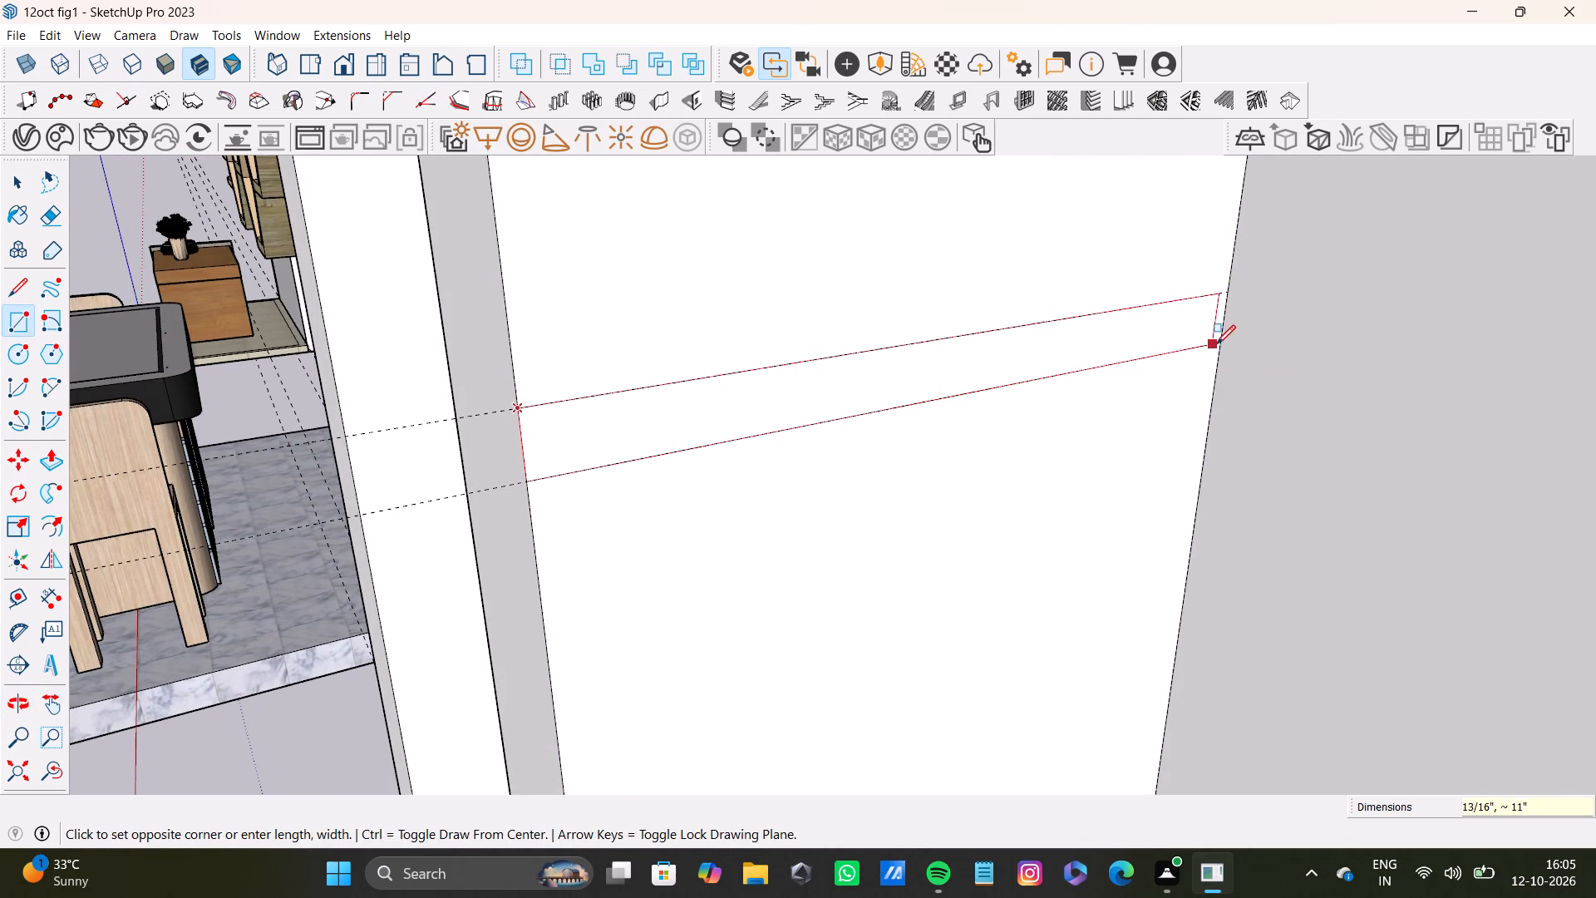
pyautogui.click(1219, 344)
pyautogui.press('space')
# Push/Pull the strip between the guides about 5 7/16" out into the recess as a partial shelf.
pyautogui.scroll(-4, 763, 374)
pyautogui.moveTo(713, 402); pyautogui.dragTo(841, 313, button='middle')
pyautogui.press('space')
pyautogui.click(602, 372)
pyautogui.press('p')
pyautogui.moveTo(602, 372); pyautogui.dragTo(653, 377)
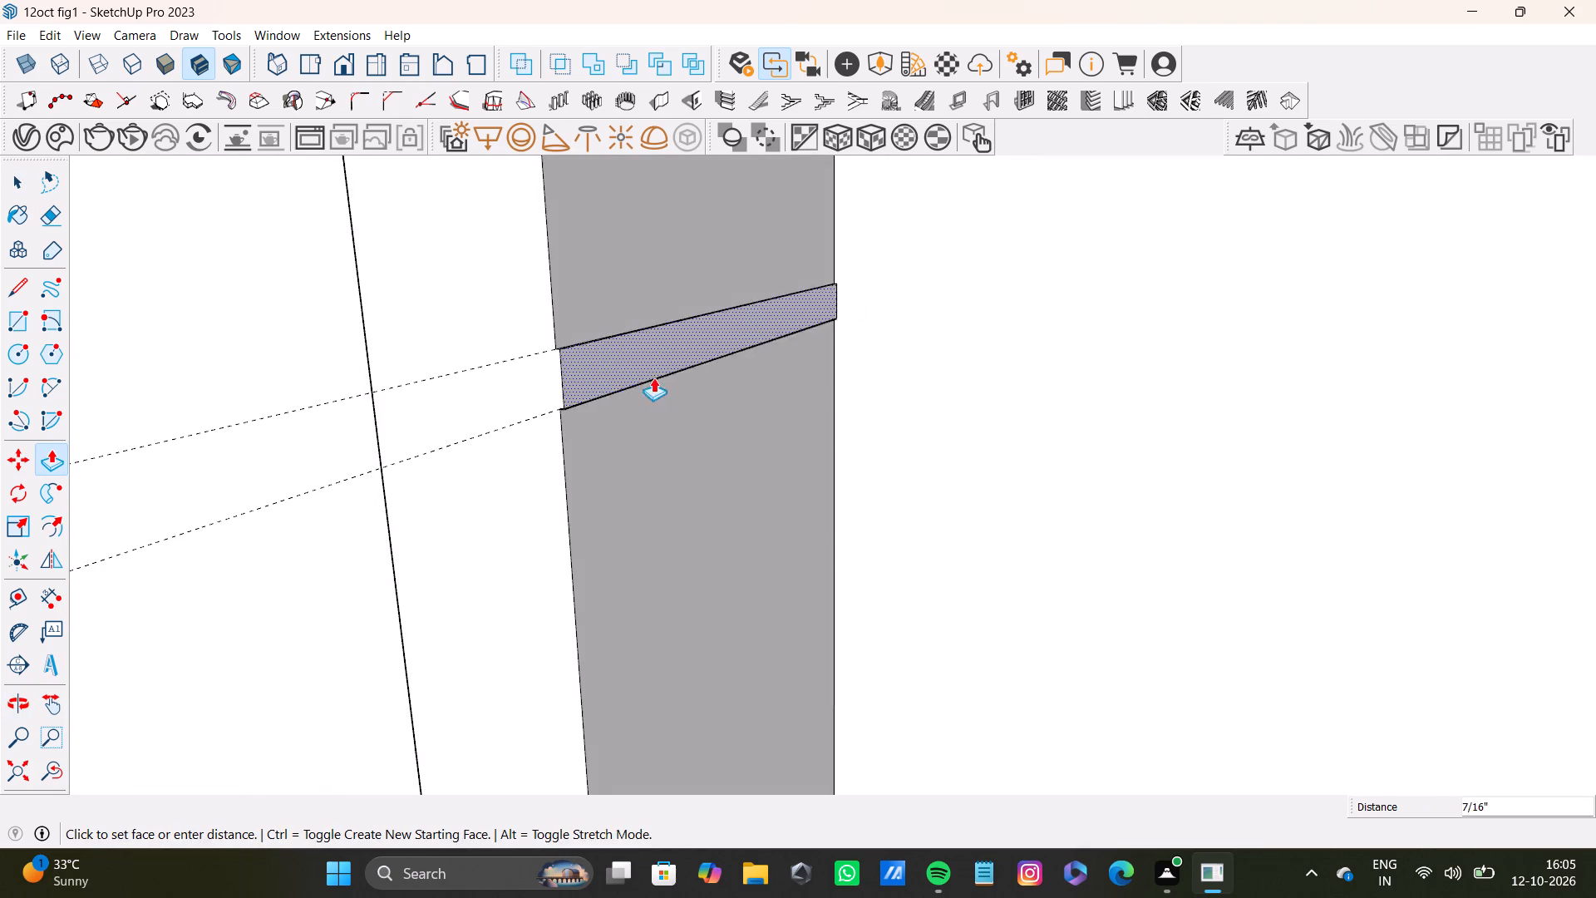
pyautogui.moveTo(653, 377); pyautogui.dragTo(971, 456)
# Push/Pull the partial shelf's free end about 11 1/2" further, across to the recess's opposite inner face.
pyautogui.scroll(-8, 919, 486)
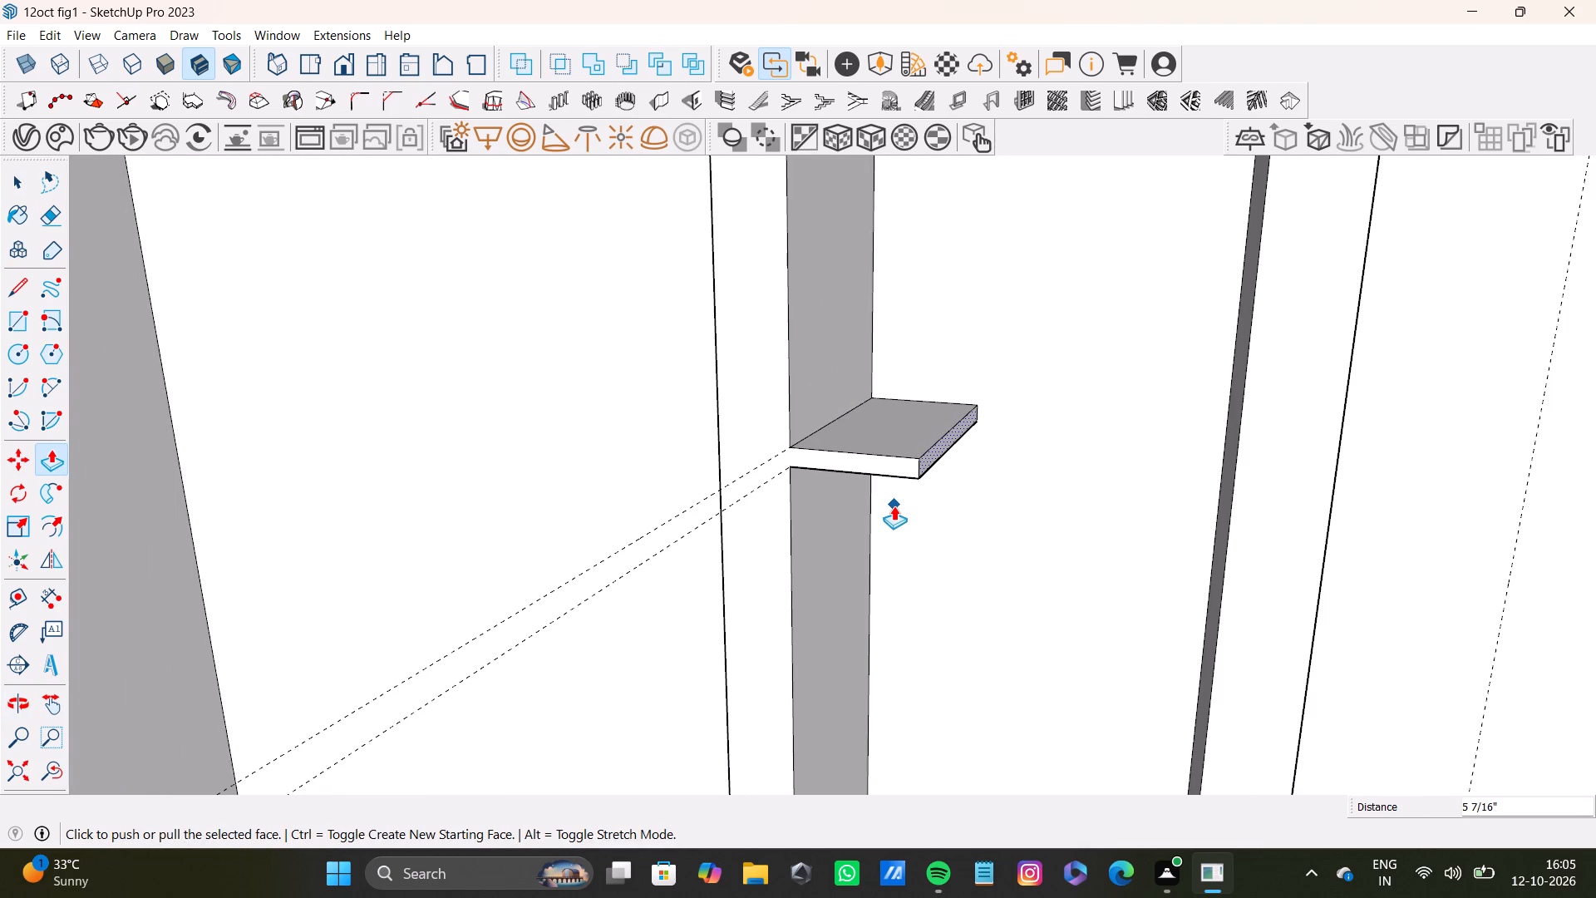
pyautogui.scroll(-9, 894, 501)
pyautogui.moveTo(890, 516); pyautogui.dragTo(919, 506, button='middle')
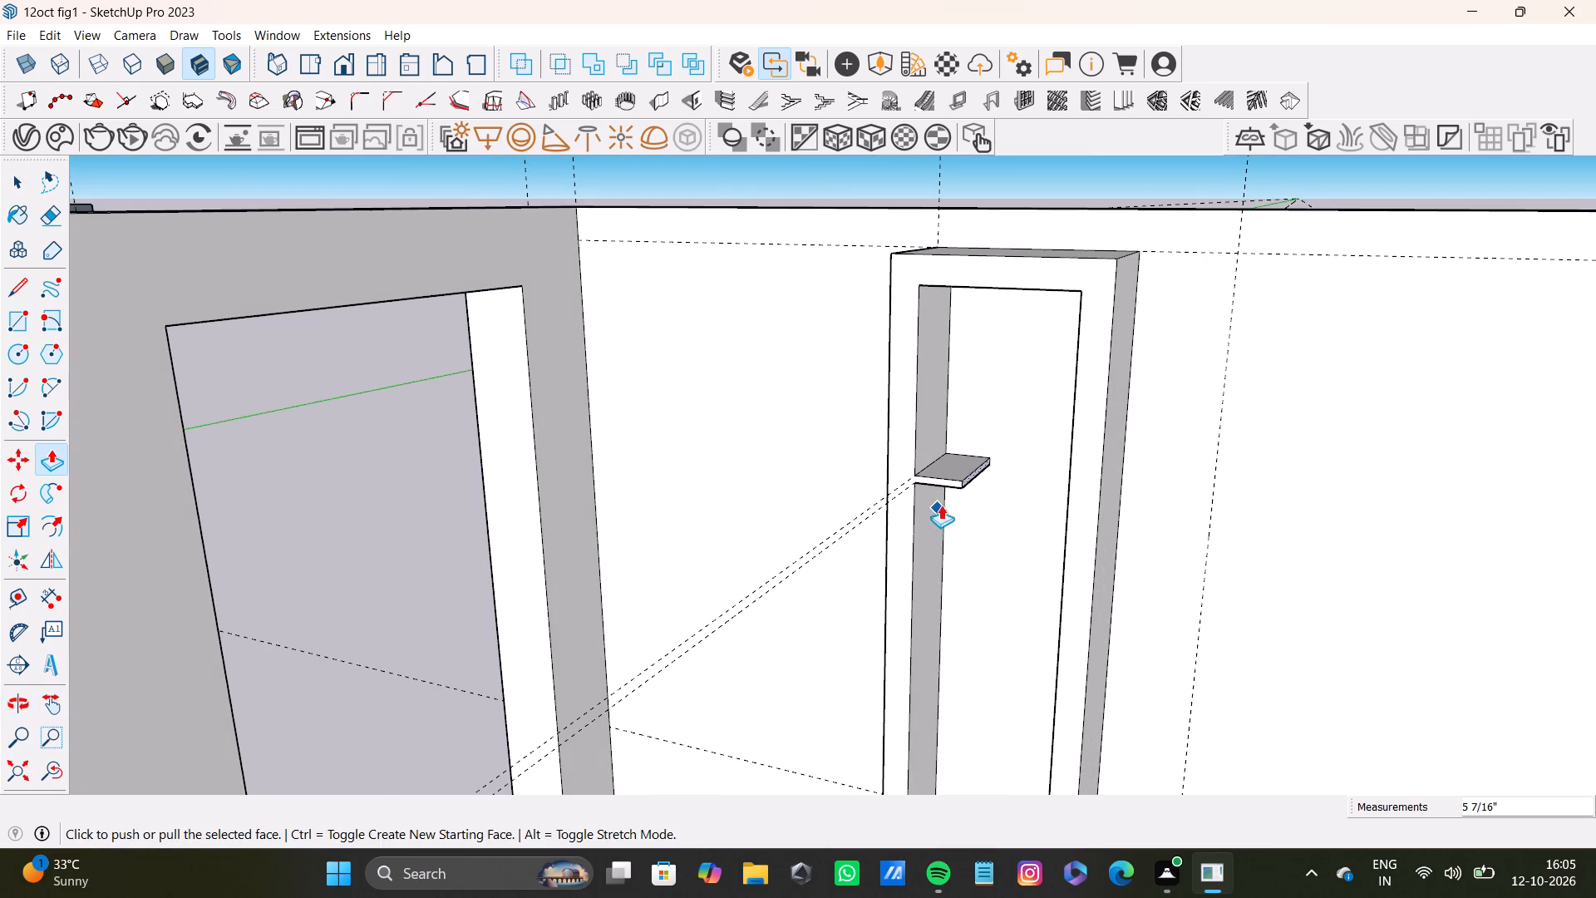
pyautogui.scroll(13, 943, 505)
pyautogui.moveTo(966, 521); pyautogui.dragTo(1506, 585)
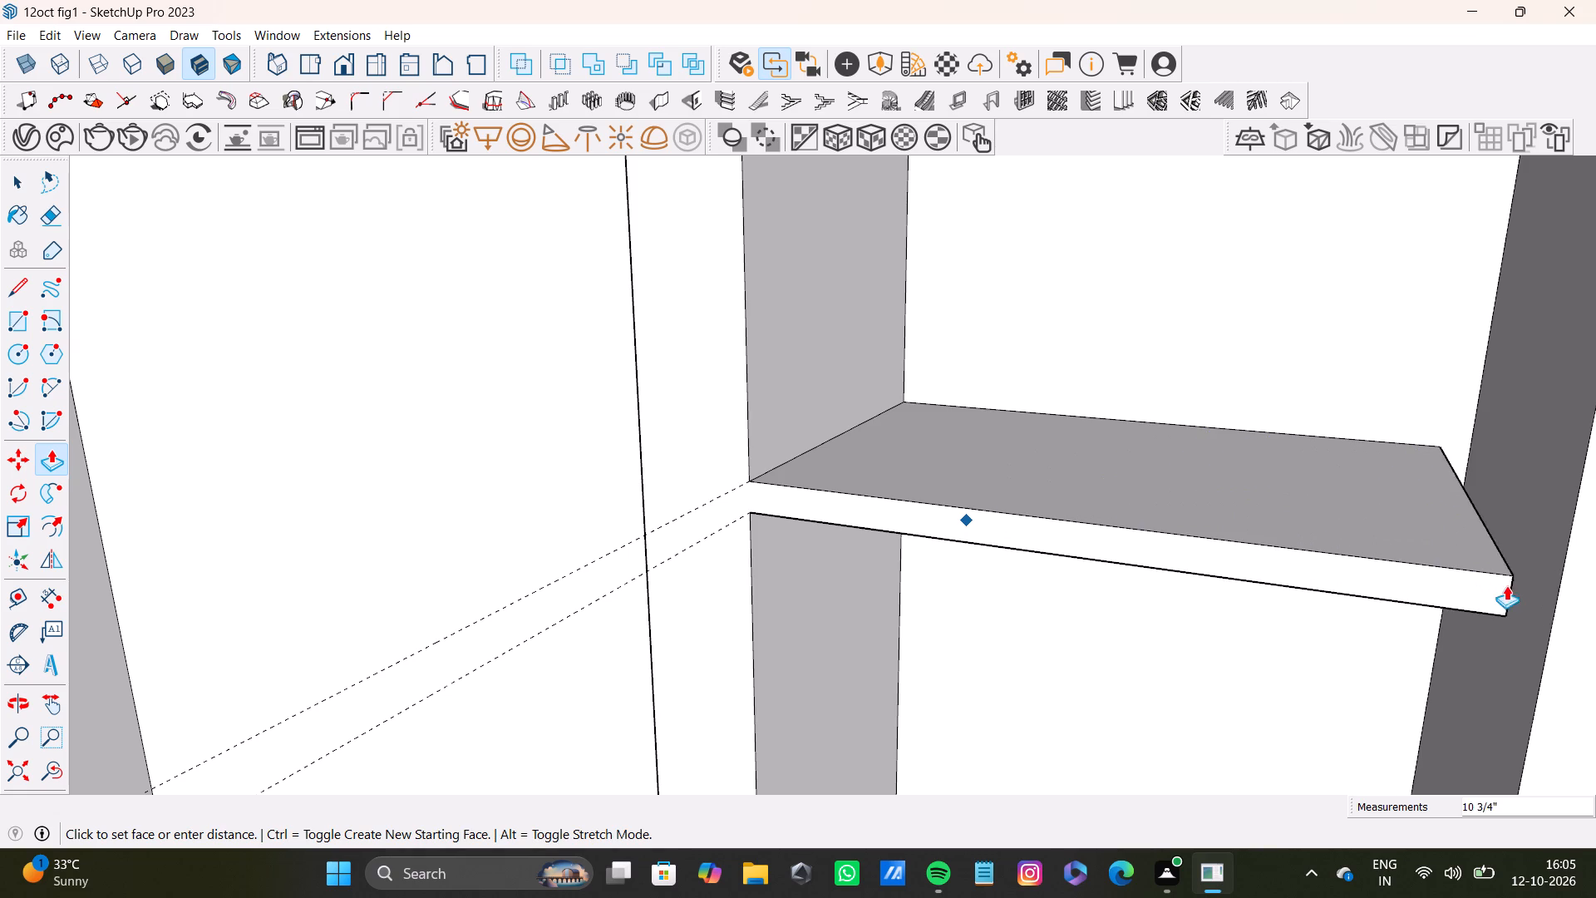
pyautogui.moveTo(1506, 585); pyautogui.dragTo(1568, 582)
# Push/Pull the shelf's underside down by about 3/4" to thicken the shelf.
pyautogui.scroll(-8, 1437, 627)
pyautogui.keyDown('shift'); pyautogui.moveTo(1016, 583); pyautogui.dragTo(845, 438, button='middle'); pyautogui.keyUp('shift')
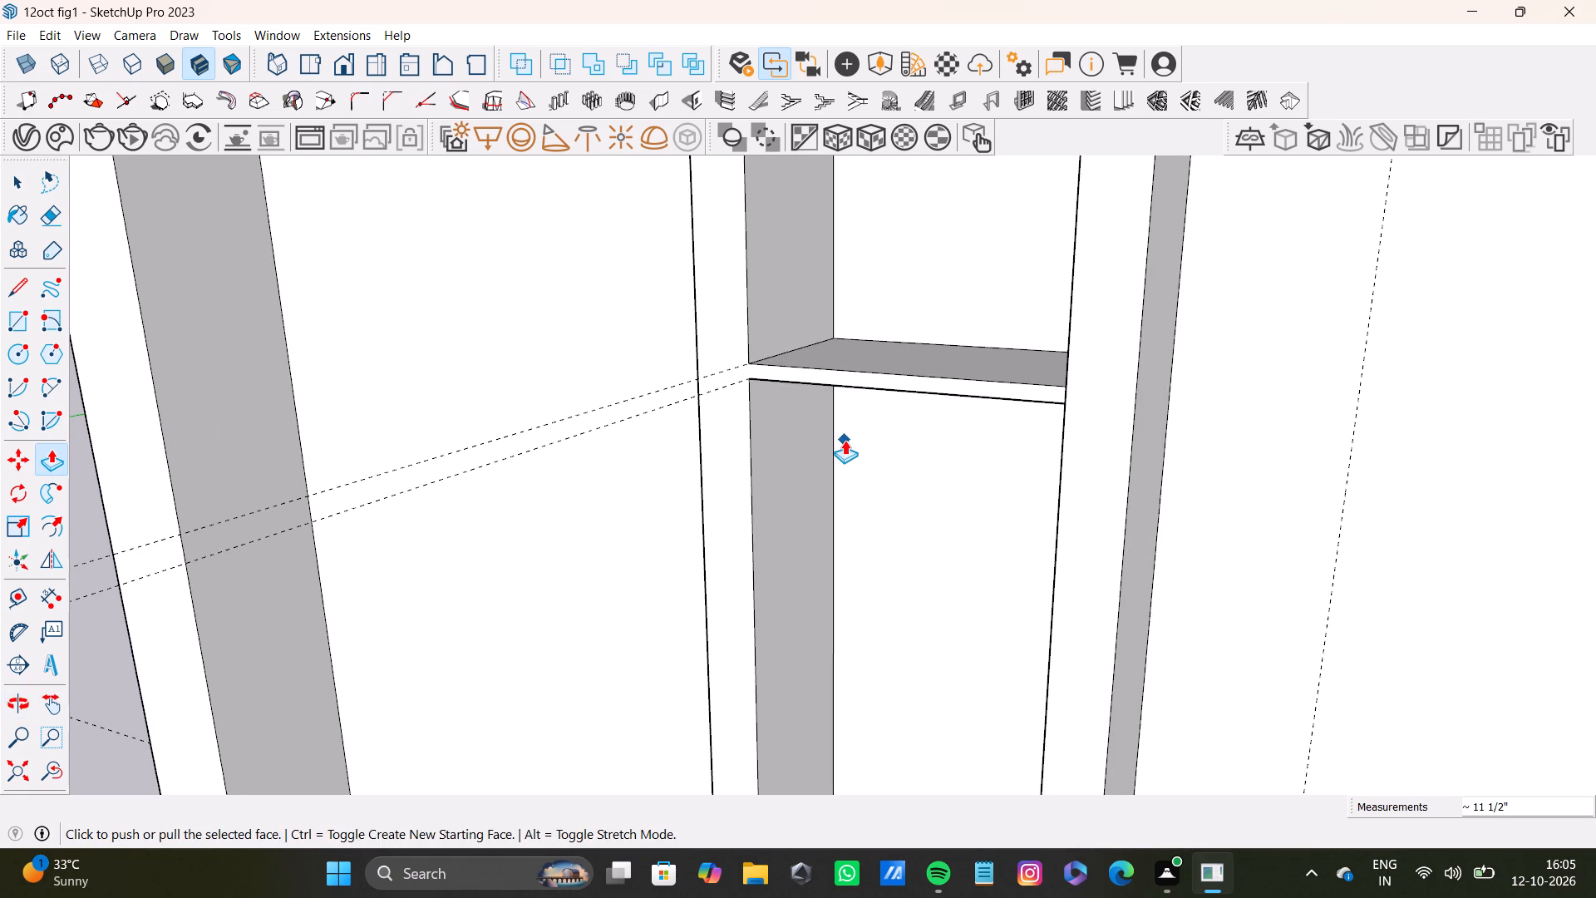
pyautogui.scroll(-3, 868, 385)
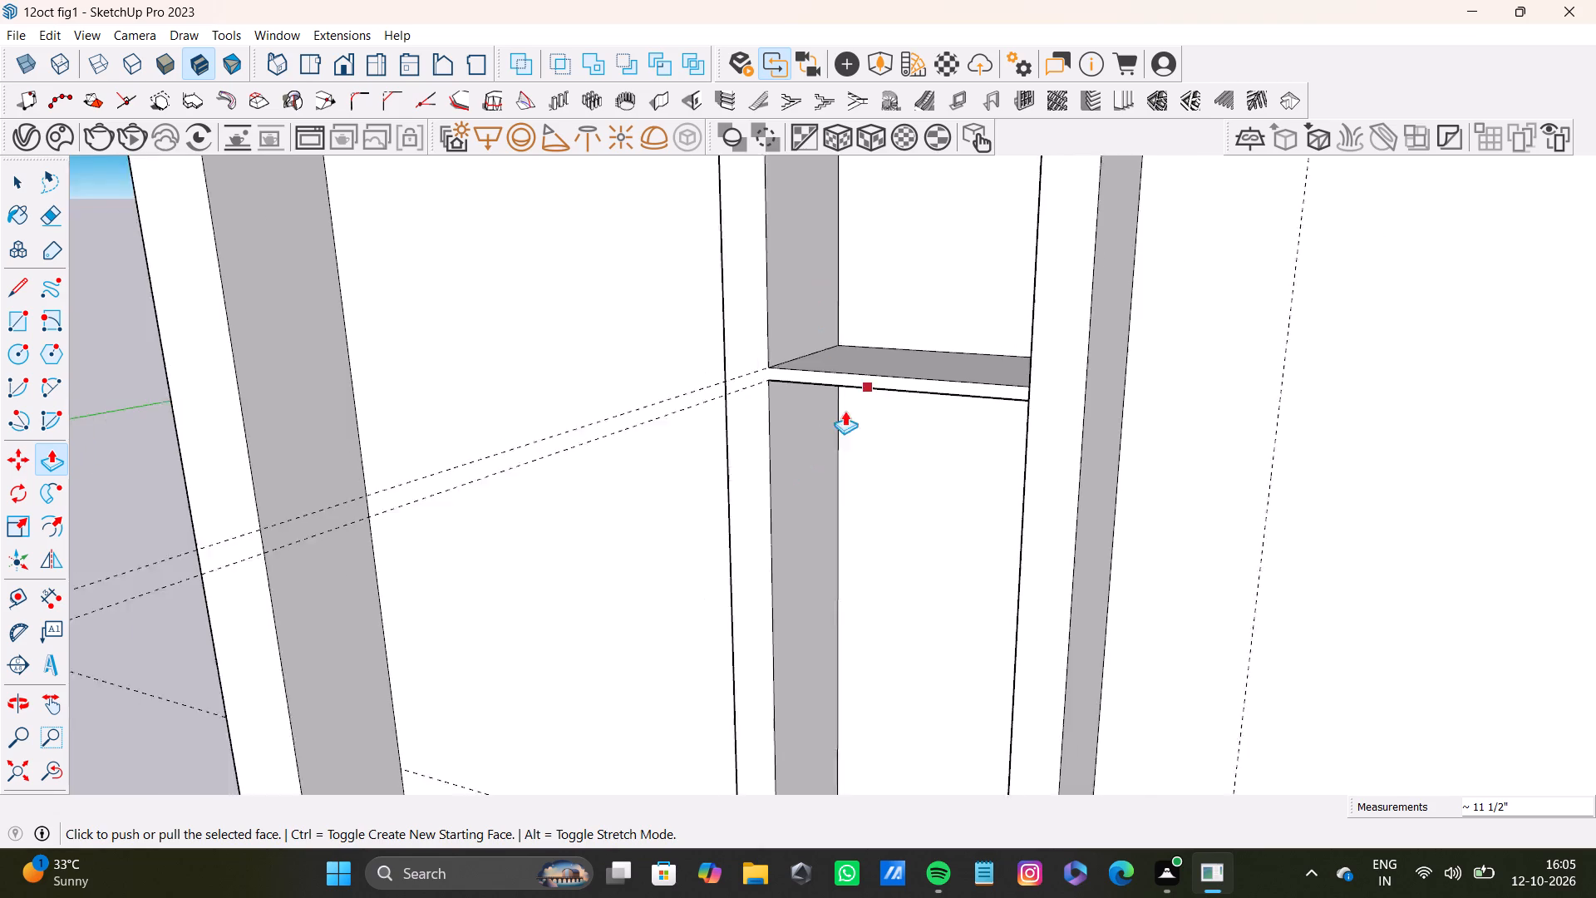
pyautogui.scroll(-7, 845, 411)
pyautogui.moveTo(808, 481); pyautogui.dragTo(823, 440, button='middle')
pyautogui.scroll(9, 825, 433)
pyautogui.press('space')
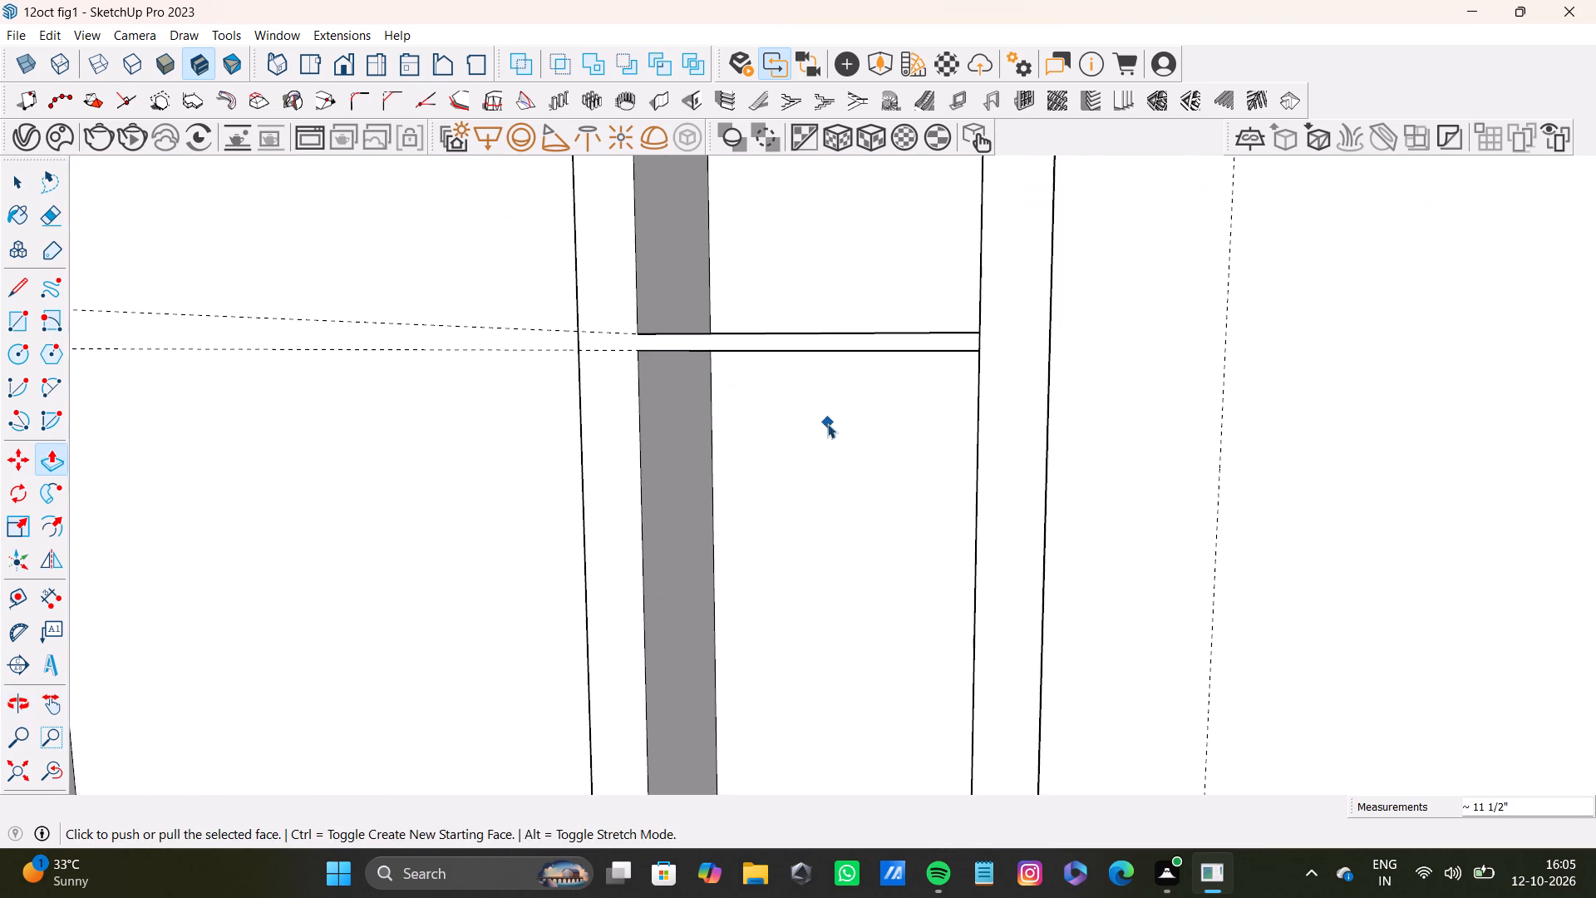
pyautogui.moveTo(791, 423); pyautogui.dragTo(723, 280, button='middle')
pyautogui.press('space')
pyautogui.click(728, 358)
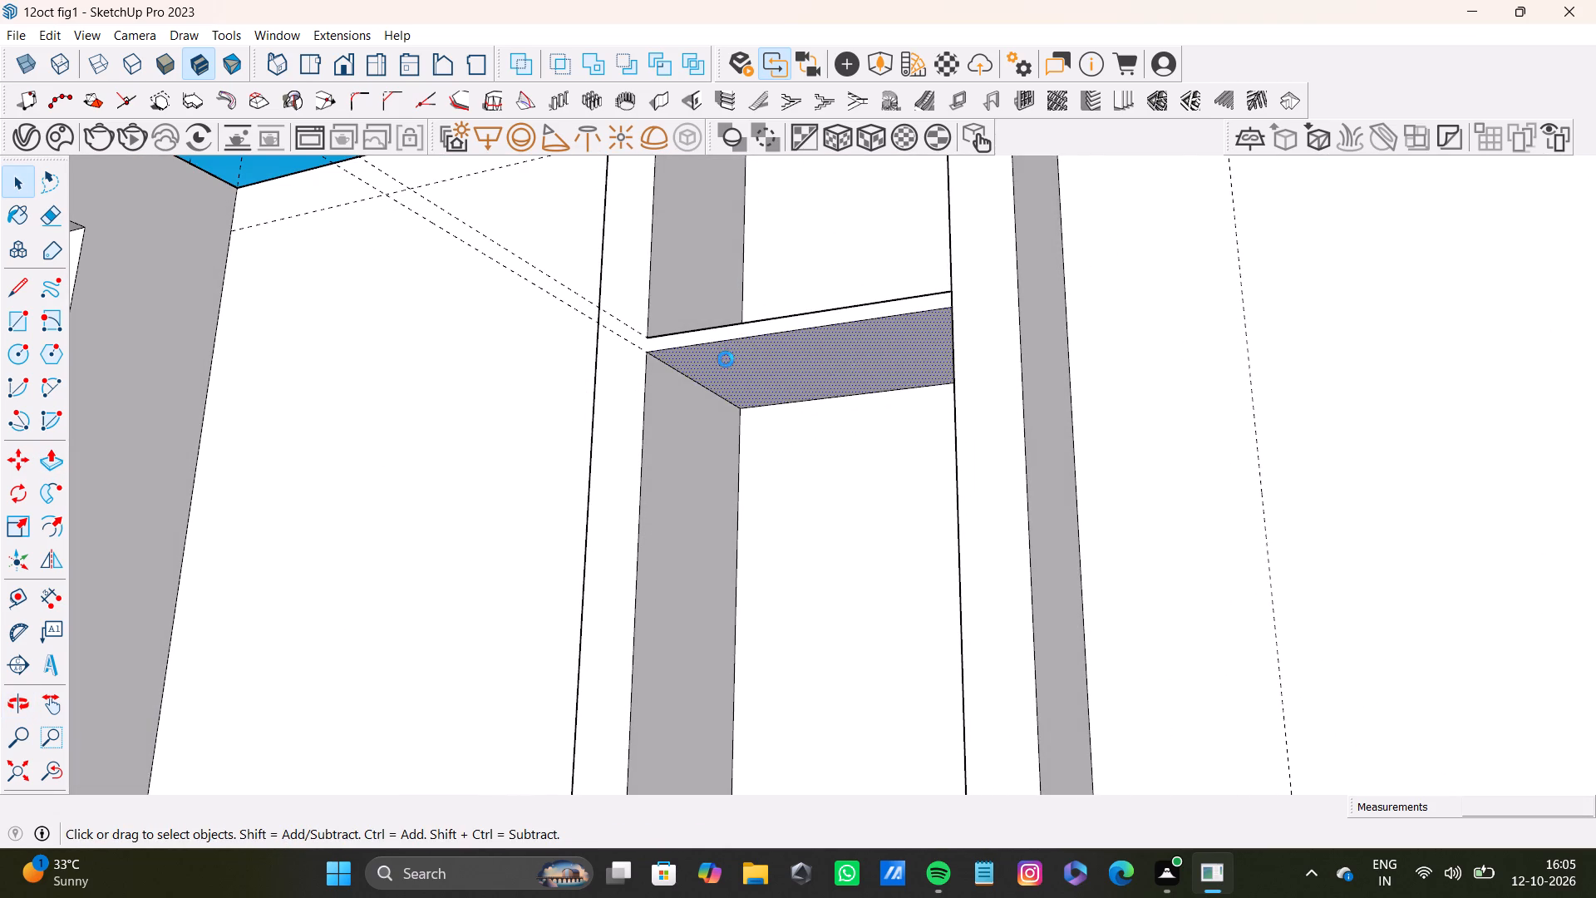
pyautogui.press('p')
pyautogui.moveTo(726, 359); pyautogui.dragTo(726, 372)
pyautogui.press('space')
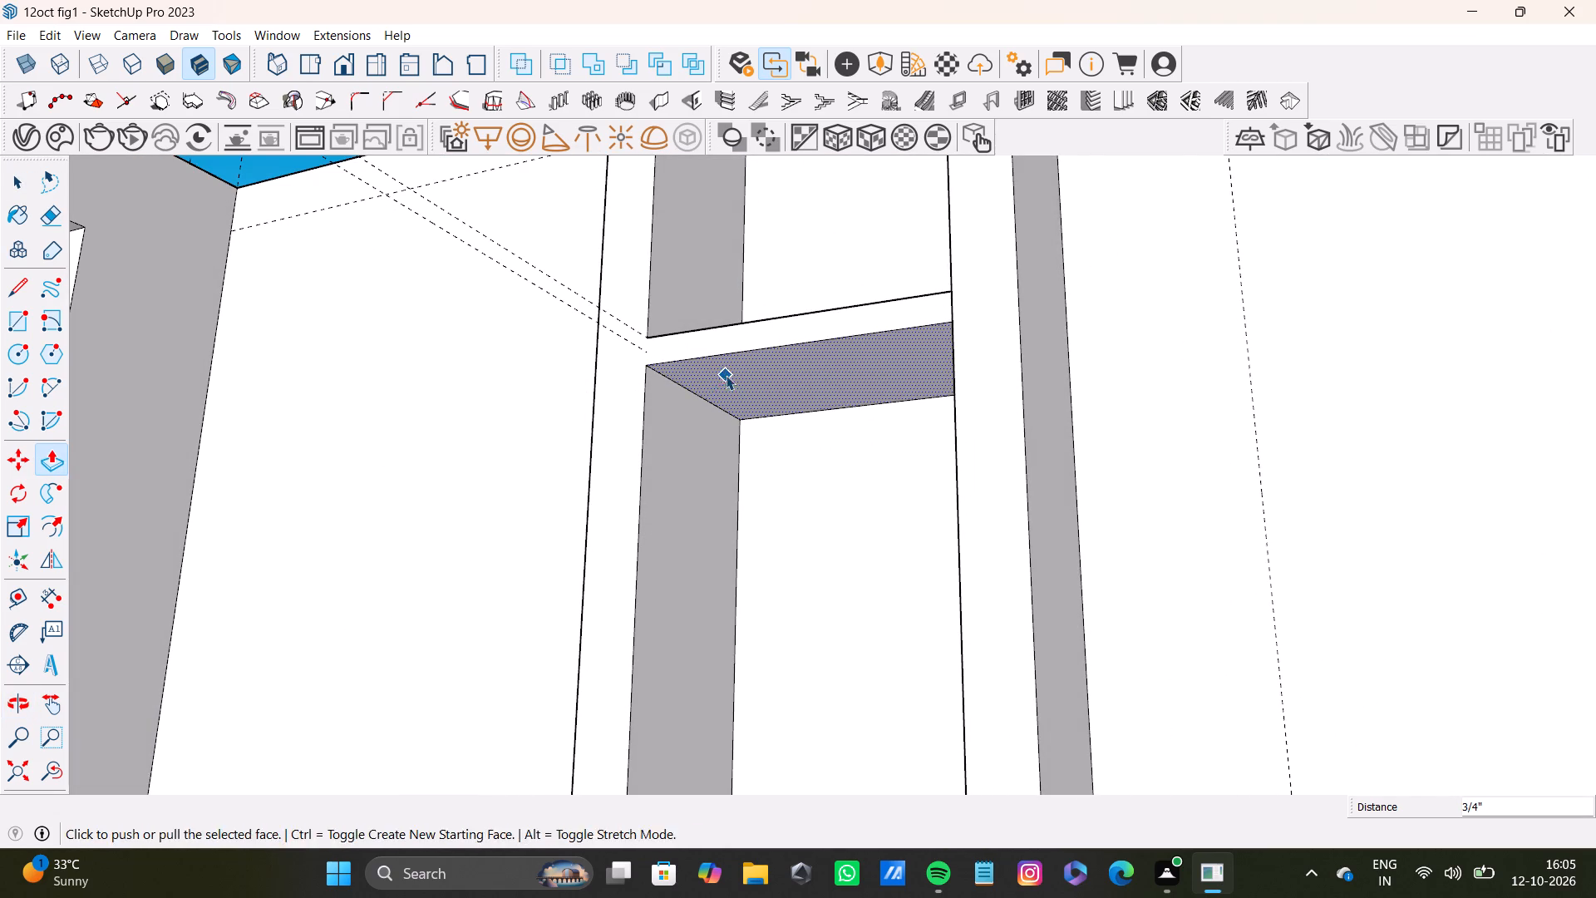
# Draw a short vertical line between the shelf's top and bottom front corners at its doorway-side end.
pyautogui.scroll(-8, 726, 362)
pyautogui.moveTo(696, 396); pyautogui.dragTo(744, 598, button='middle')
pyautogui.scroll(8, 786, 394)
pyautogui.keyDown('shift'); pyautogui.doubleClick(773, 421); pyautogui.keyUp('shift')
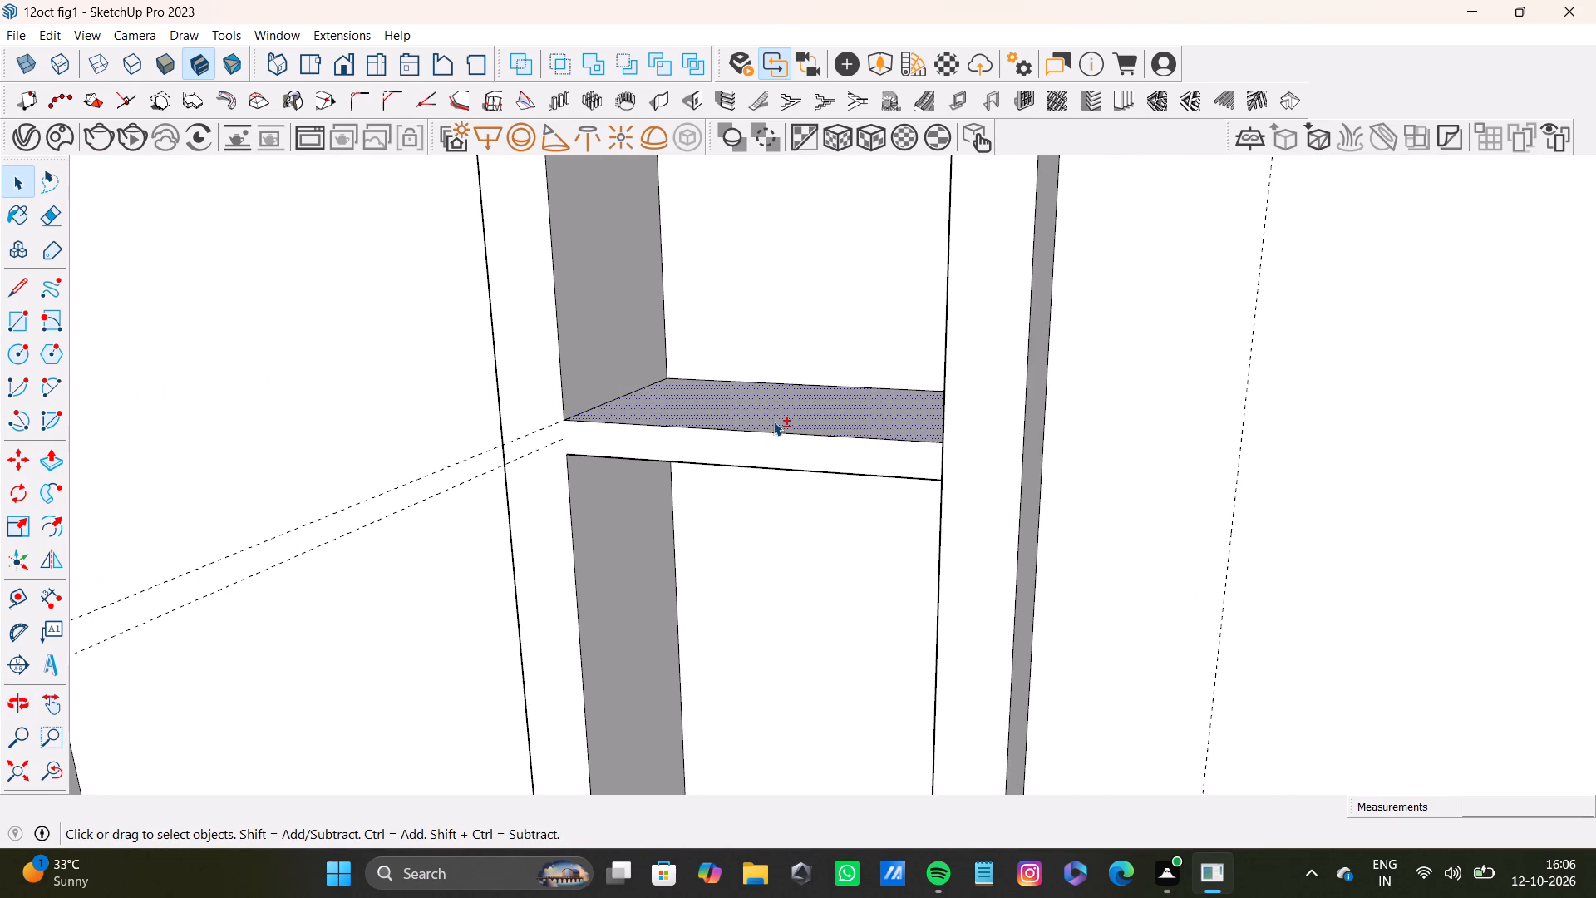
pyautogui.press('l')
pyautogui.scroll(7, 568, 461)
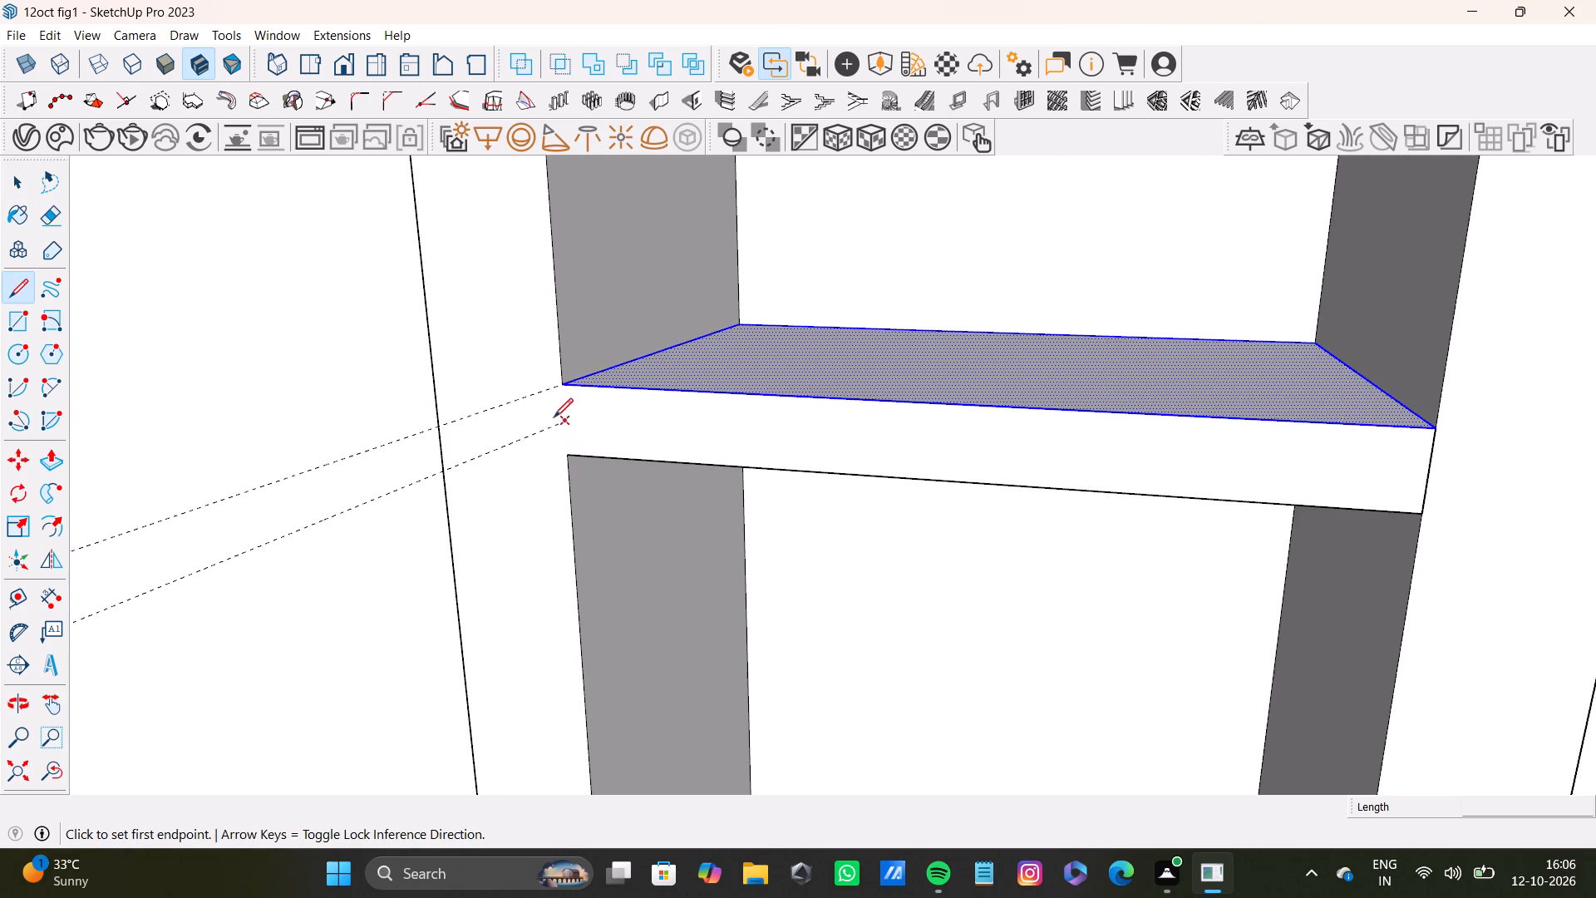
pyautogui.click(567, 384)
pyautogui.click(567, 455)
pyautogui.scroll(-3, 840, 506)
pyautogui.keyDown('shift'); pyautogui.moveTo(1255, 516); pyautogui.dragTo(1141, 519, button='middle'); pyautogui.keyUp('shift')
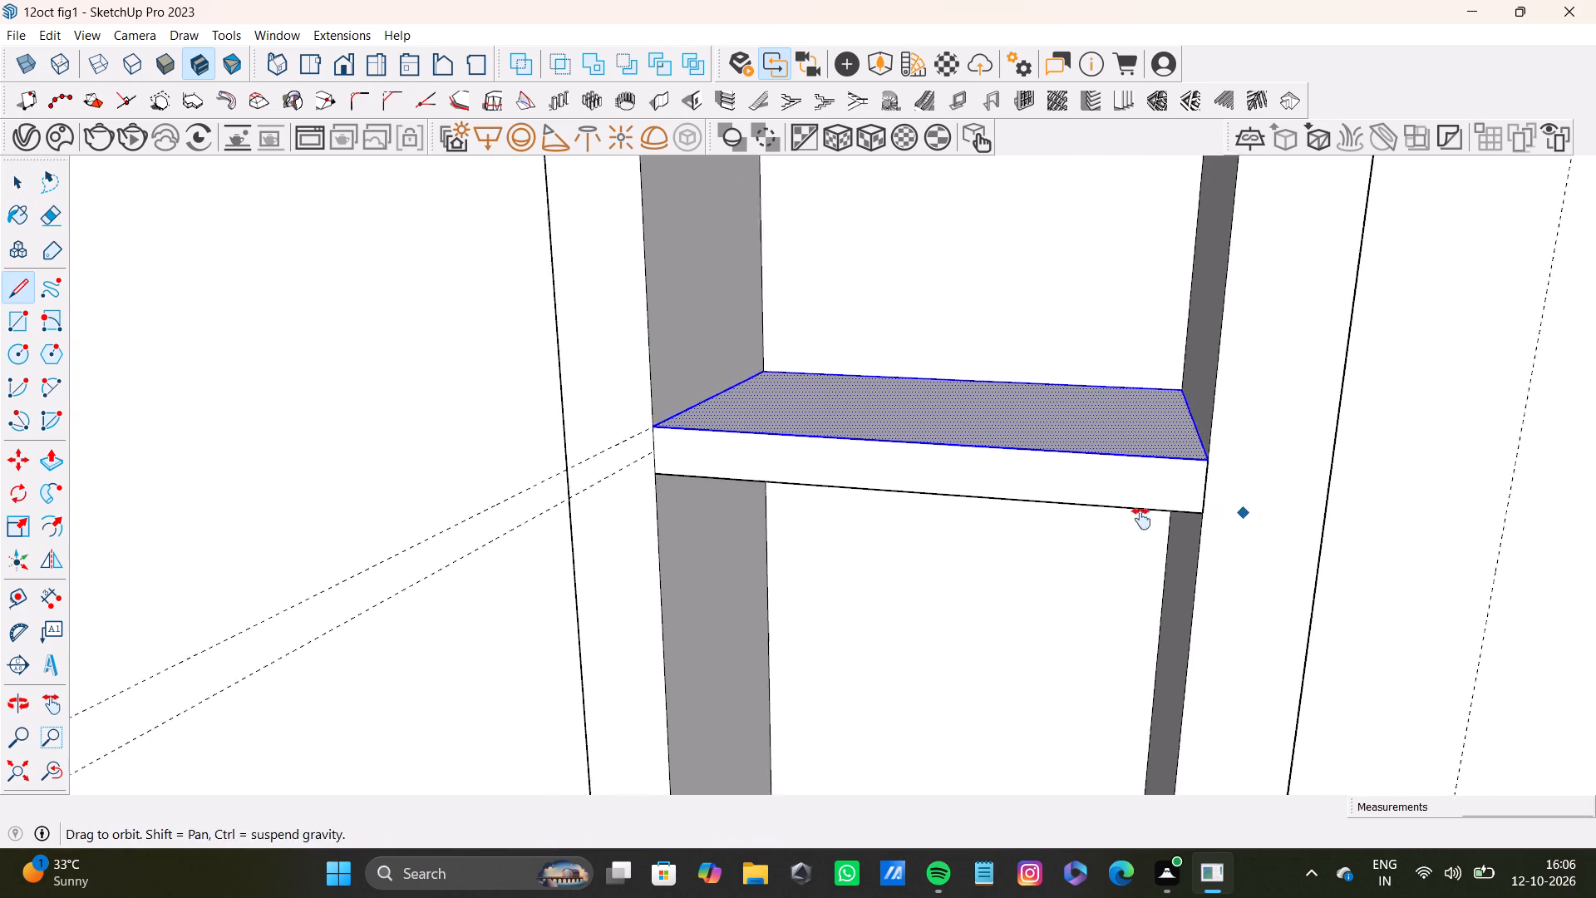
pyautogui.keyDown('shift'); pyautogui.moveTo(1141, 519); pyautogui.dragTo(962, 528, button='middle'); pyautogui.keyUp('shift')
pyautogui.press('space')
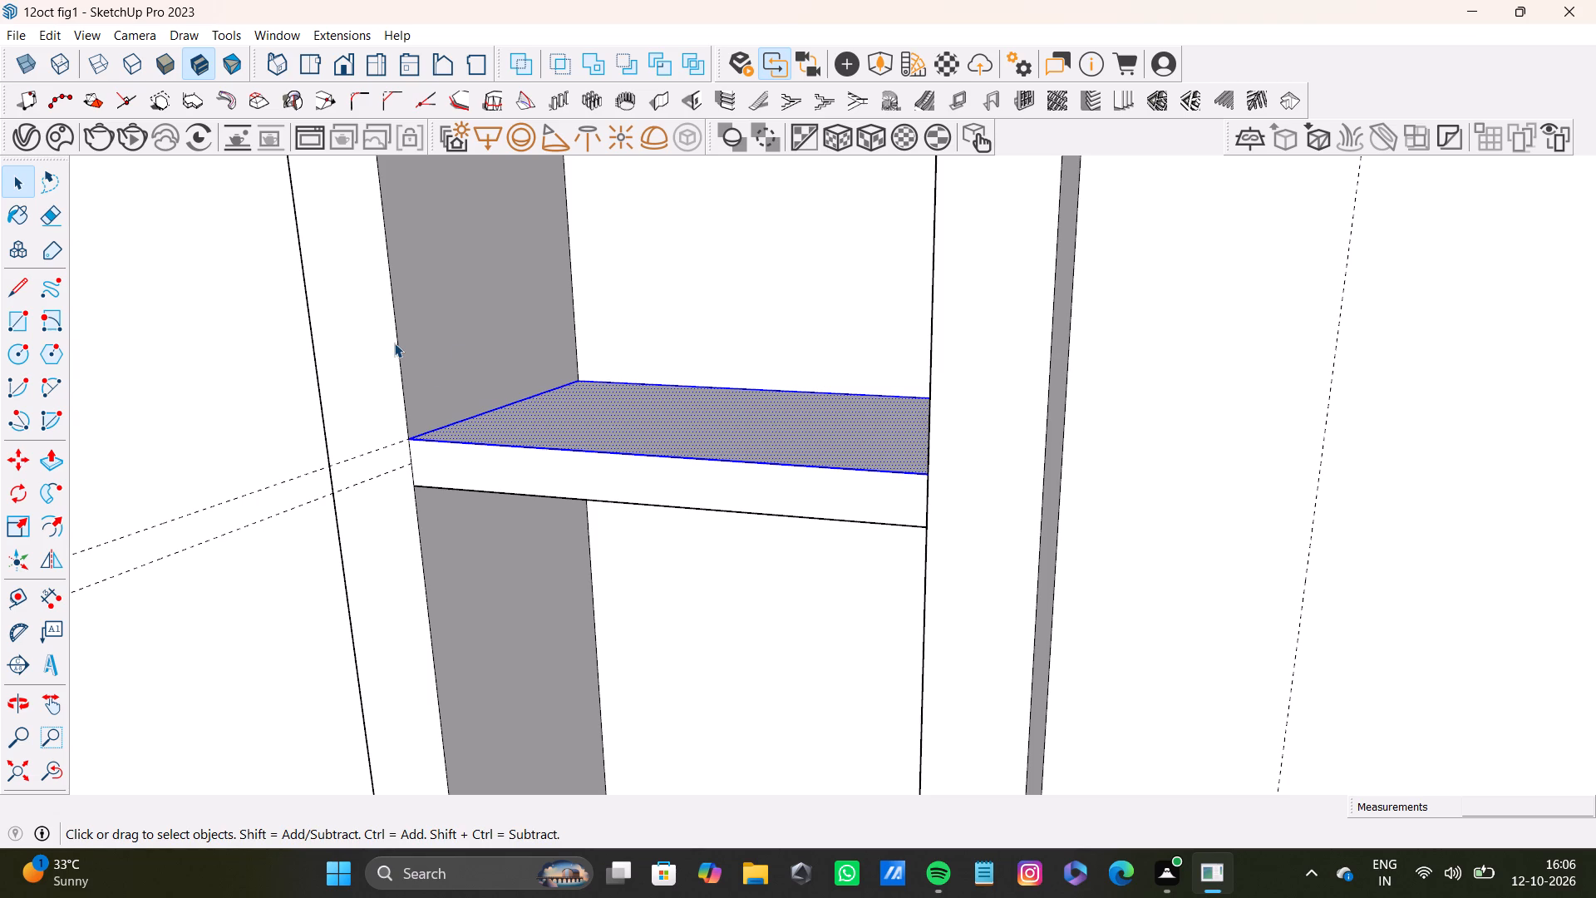
# Examine the shelf's front face and underside by selection to see whether the front is separate from the column's border.
pyautogui.press('space')
pyautogui.scroll(-7, 415, 542)
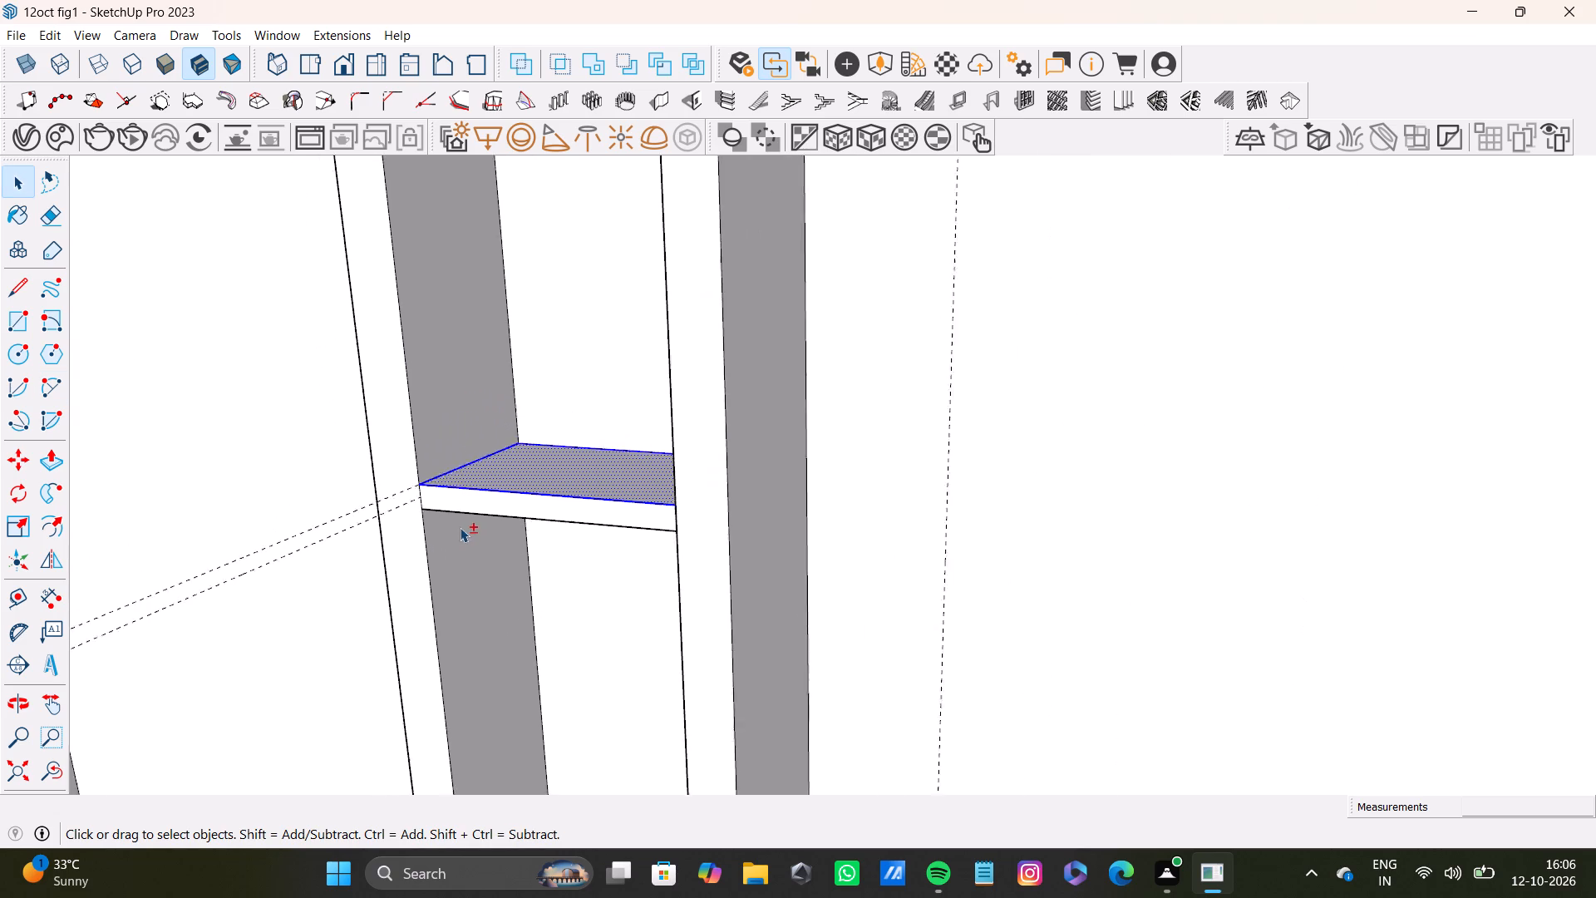
pyautogui.scroll(-1, 460, 527)
pyautogui.keyDown('shift'); pyautogui.moveTo(476, 540); pyautogui.dragTo(520, 527, button='middle'); pyautogui.keyUp('shift')
pyautogui.scroll(8, 525, 511)
pyautogui.keyDown('shift'); pyautogui.doubleClick(572, 477); pyautogui.keyUp('shift')
pyautogui.keyDown('shift'); pyautogui.scroll(-5, 588, 496); pyautogui.keyUp('shift')
pyautogui.moveTo(611, 521); pyautogui.dragTo(682, 474, button='middle')
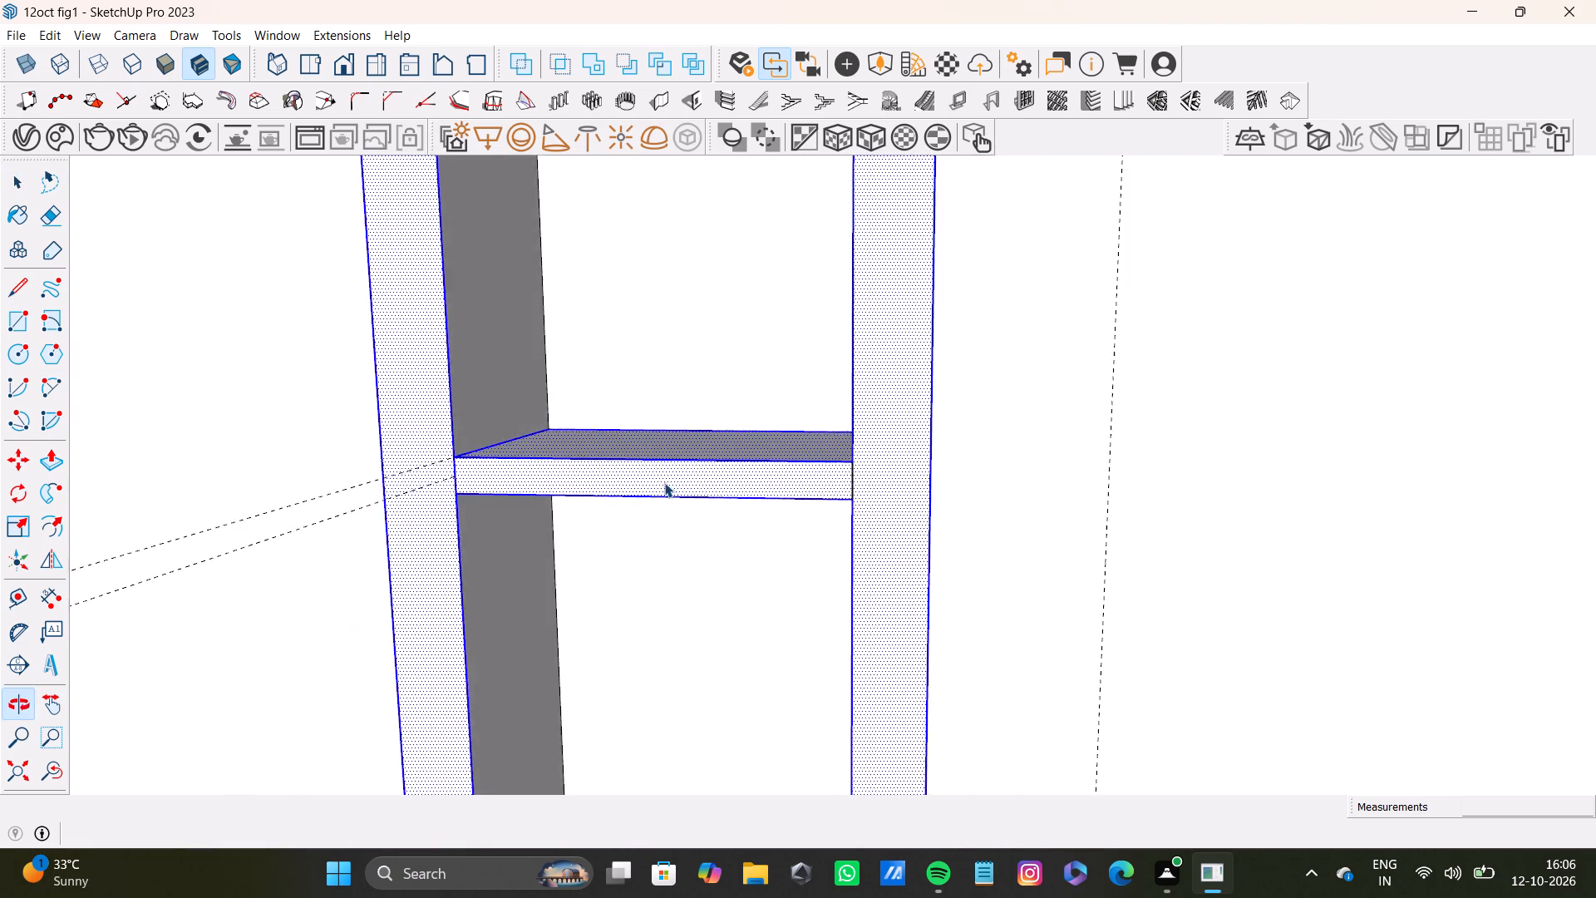
pyautogui.scroll(-18, 651, 487)
pyautogui.click(590, 262)
pyautogui.scroll(2, 624, 535)
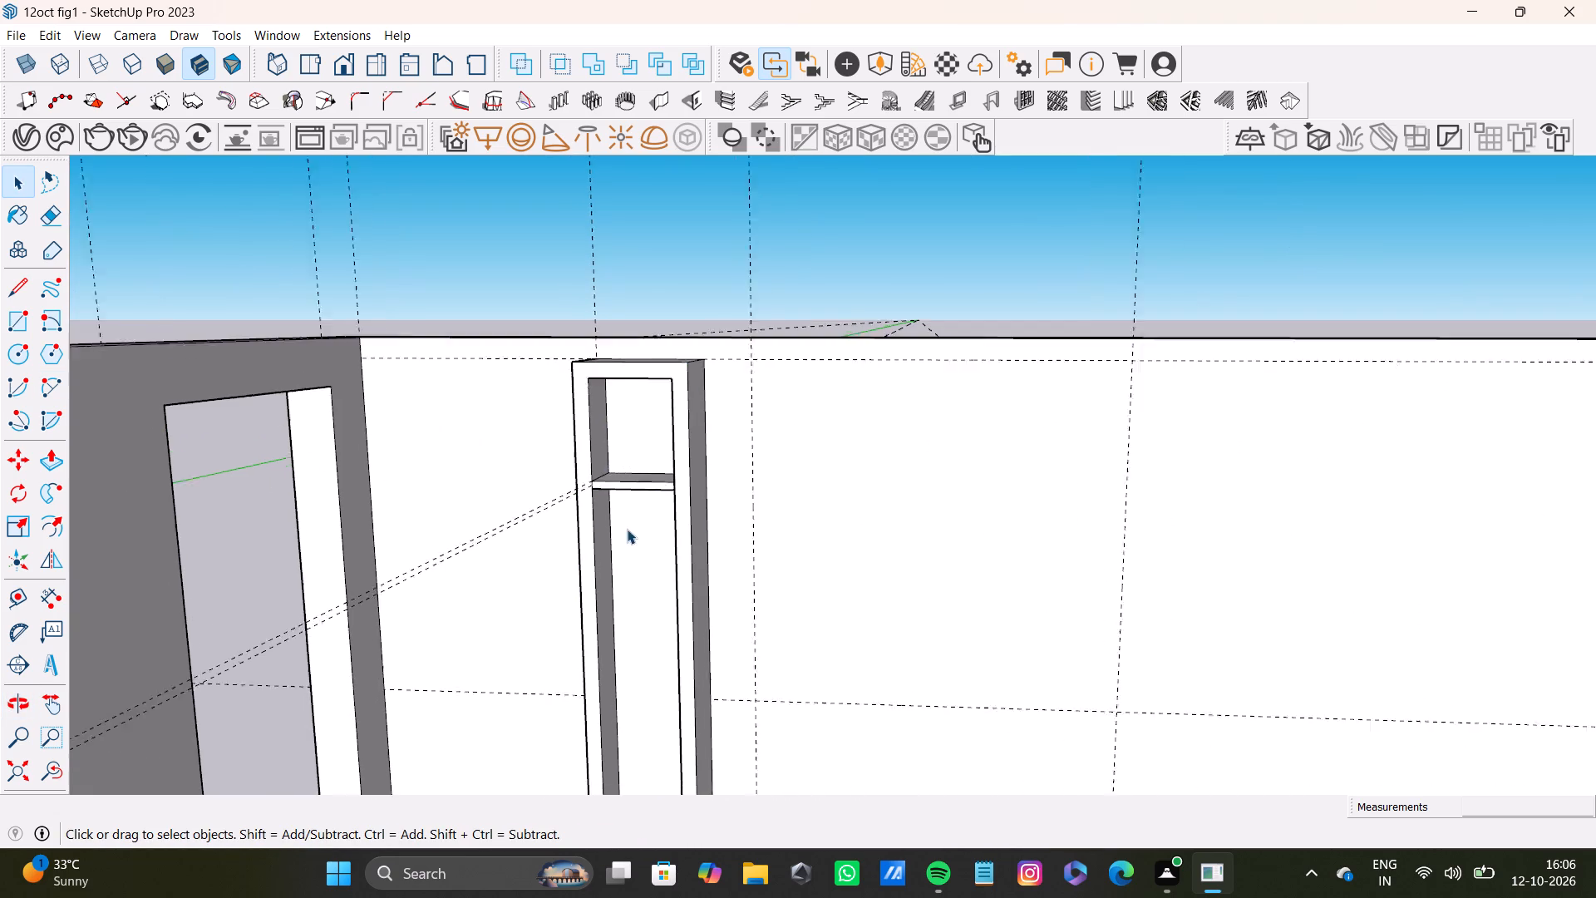
pyautogui.scroll(12, 627, 529)
pyautogui.moveTo(602, 454); pyautogui.dragTo(590, 281, button='middle')
pyautogui.scroll(4, 615, 461)
pyautogui.keyDown('shift'); pyautogui.doubleClick(632, 442); pyautogui.keyUp('shift')
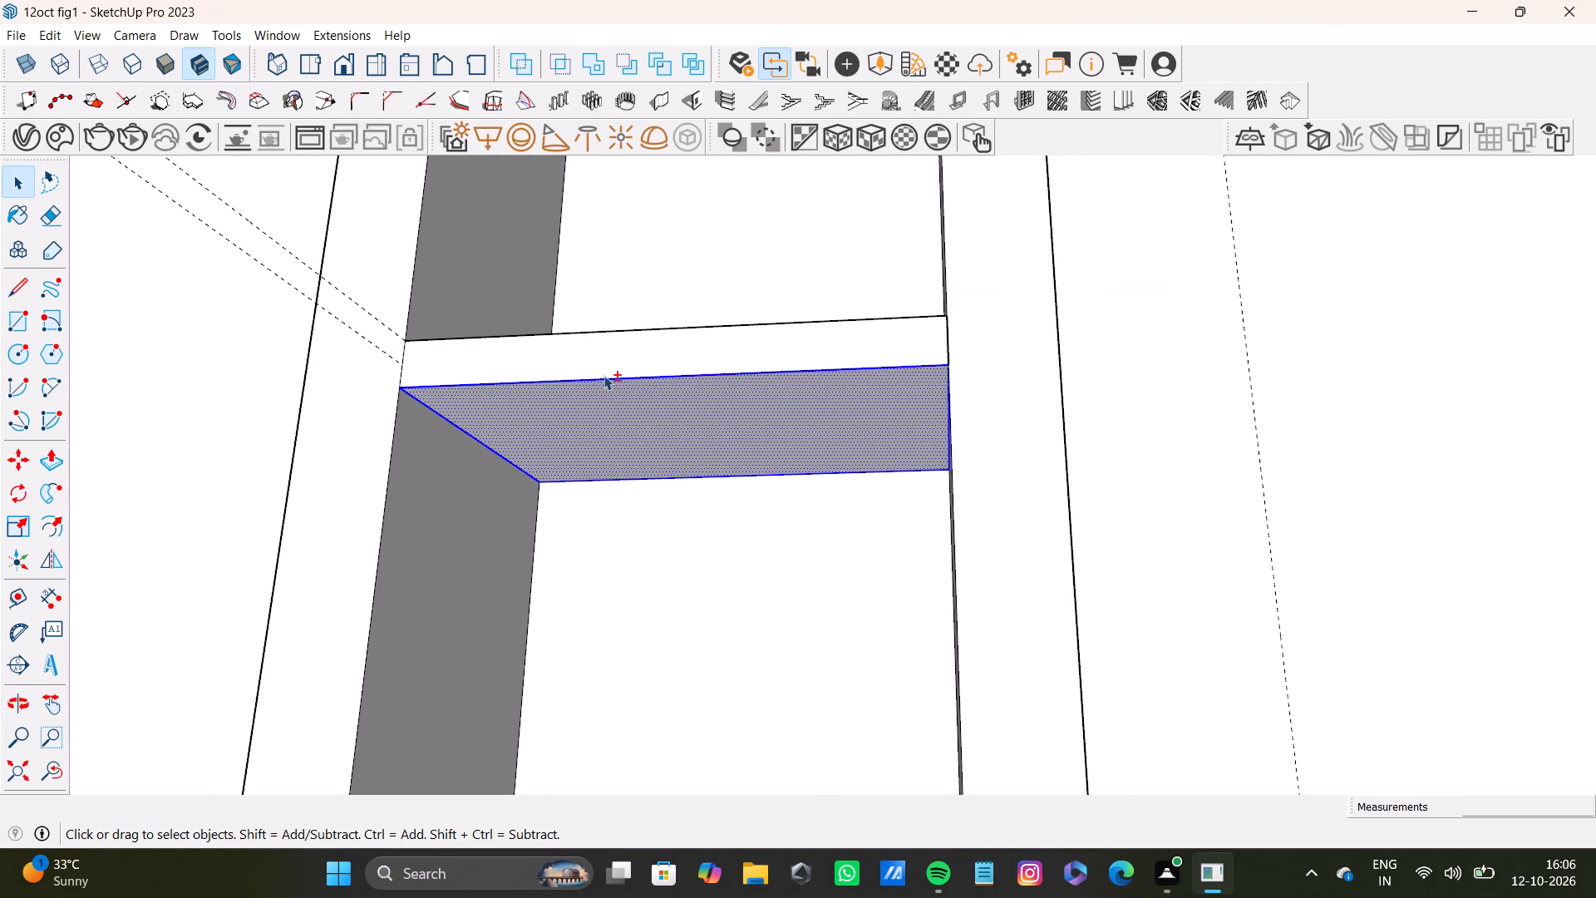
pyautogui.keyDown('shift'); pyautogui.doubleClick(613, 359); pyautogui.keyUp('shift')
pyautogui.moveTo(653, 348); pyautogui.dragTo(679, 622, button='middle')
pyautogui.scroll(-5, 660, 616)
pyautogui.moveTo(667, 553); pyautogui.dragTo(729, 553, button='middle')
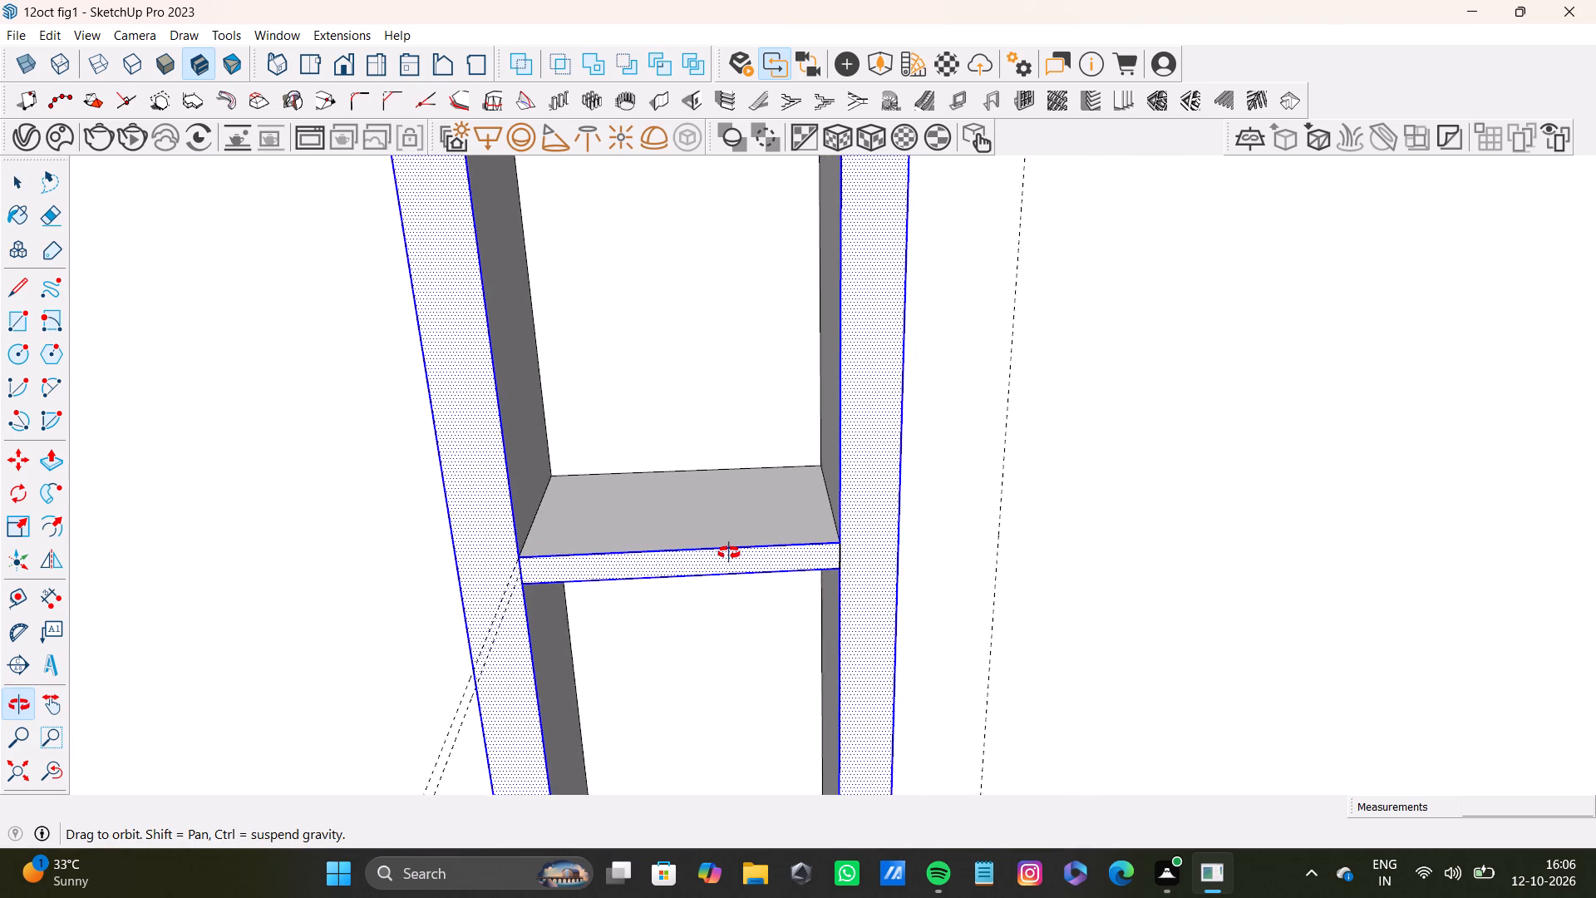
pyautogui.moveTo(729, 553); pyautogui.dragTo(667, 620, button='middle')
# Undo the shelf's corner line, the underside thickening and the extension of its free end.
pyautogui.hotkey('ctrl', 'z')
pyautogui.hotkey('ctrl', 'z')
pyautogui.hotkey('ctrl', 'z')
# Push/Pull the partial shelf's free end about 11 1/2" across the recess to its opposite inner face.
pyautogui.scroll(-2, 669, 575)
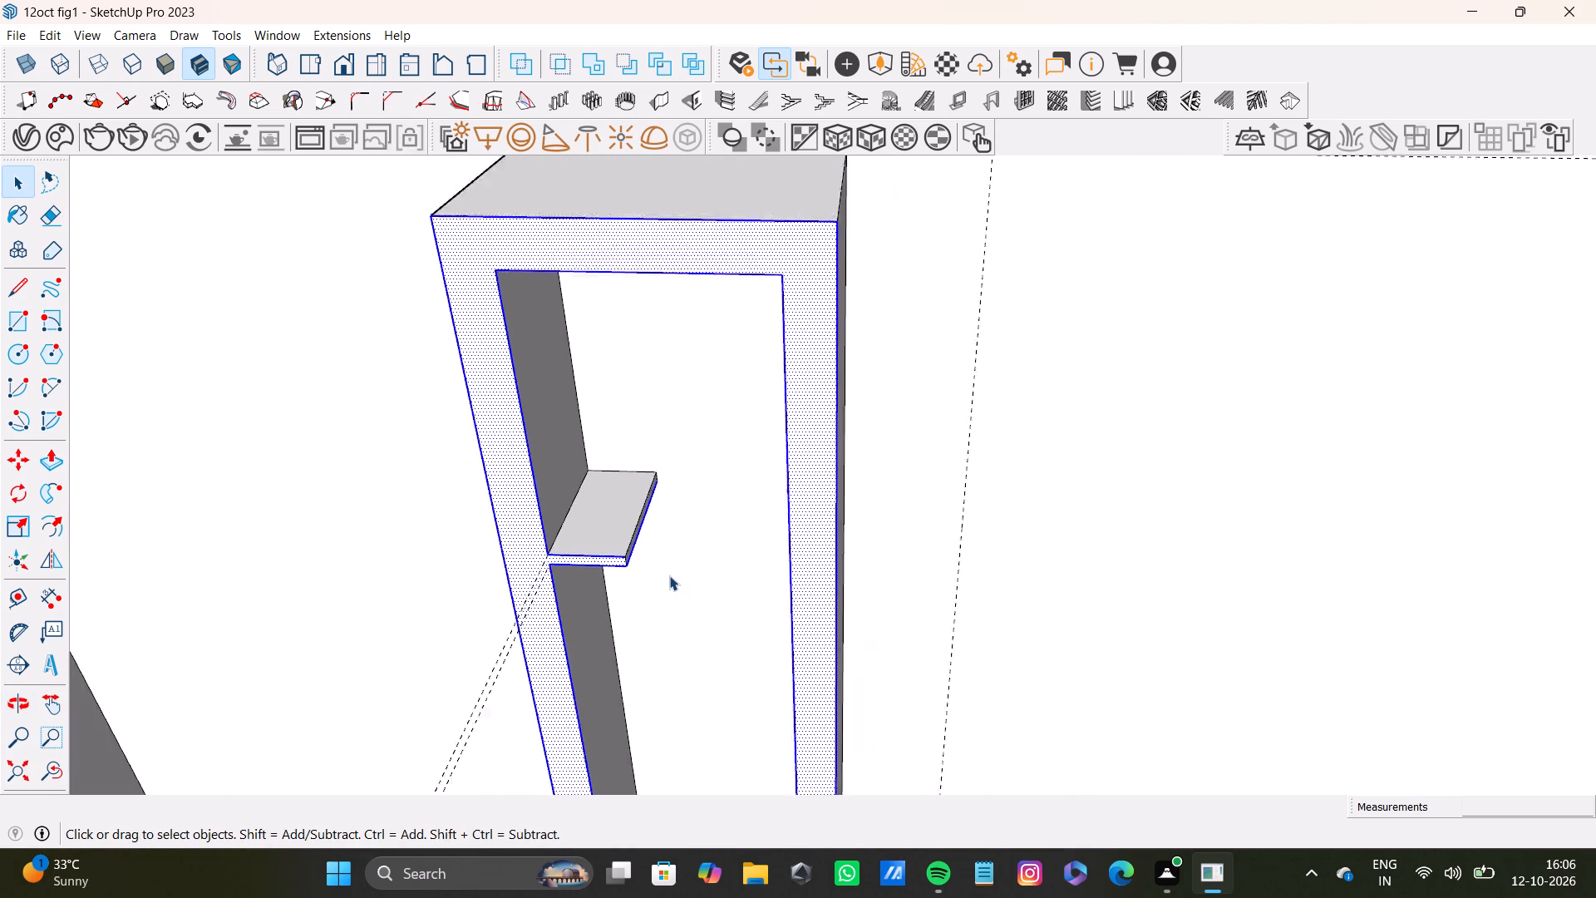
pyautogui.scroll(-7, 669, 575)
pyautogui.moveTo(667, 599); pyautogui.dragTo(596, 629, button='middle')
pyautogui.click(500, 230)
pyautogui.scroll(13, 649, 546)
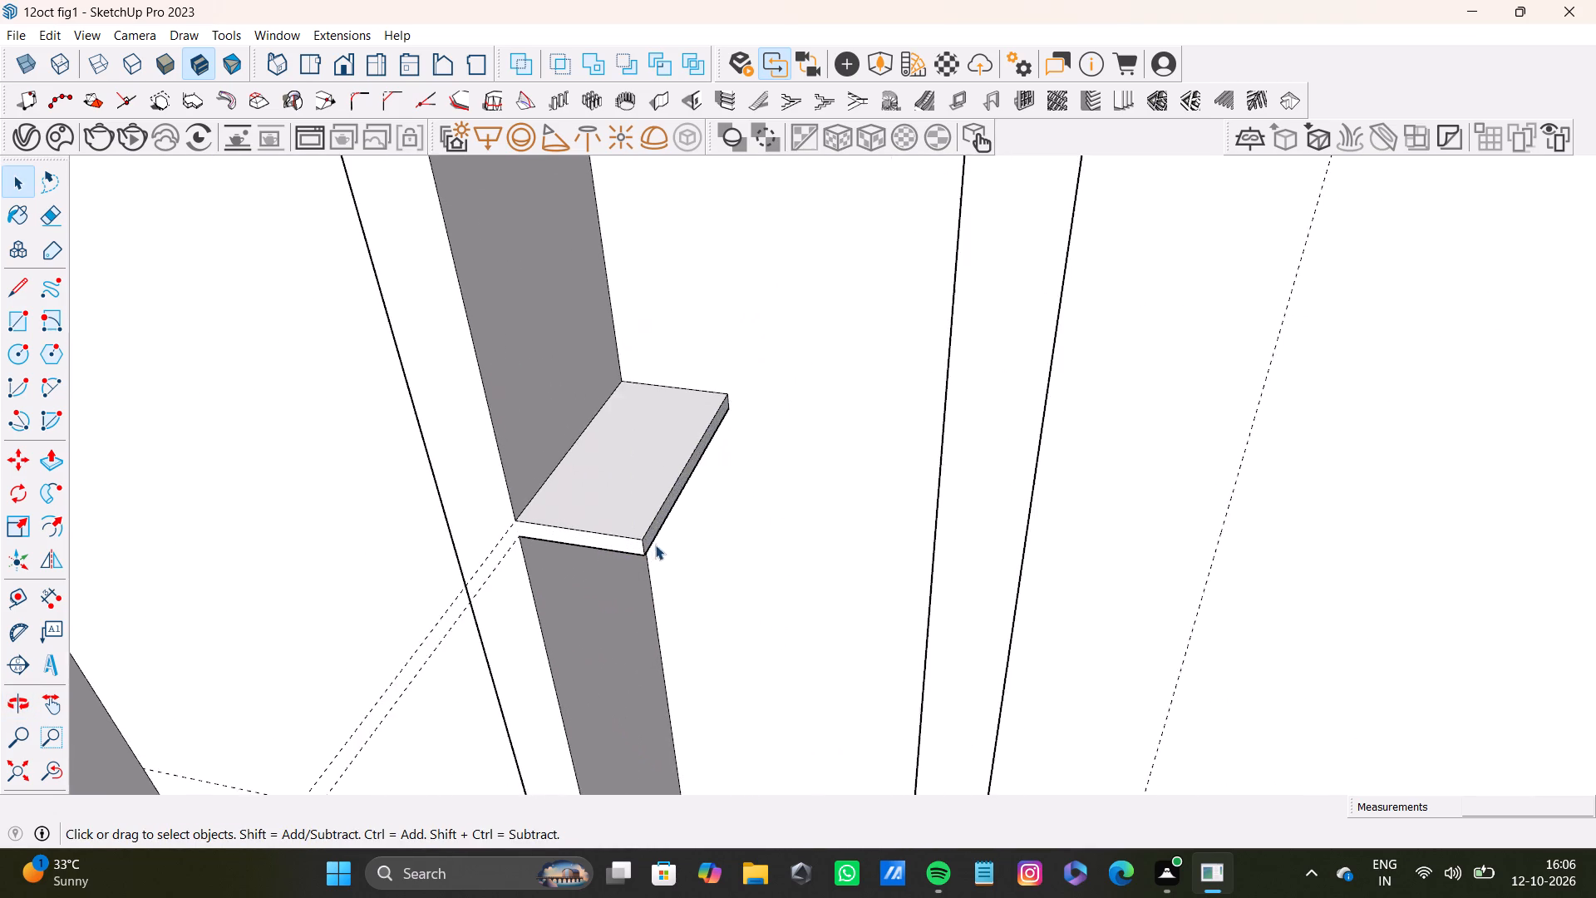
pyautogui.moveTo(659, 540); pyautogui.dragTo(572, 513, button='middle')
pyautogui.press('p')
pyautogui.scroll(3, 642, 538)
pyautogui.moveTo(629, 494); pyautogui.dragTo(868, 519)
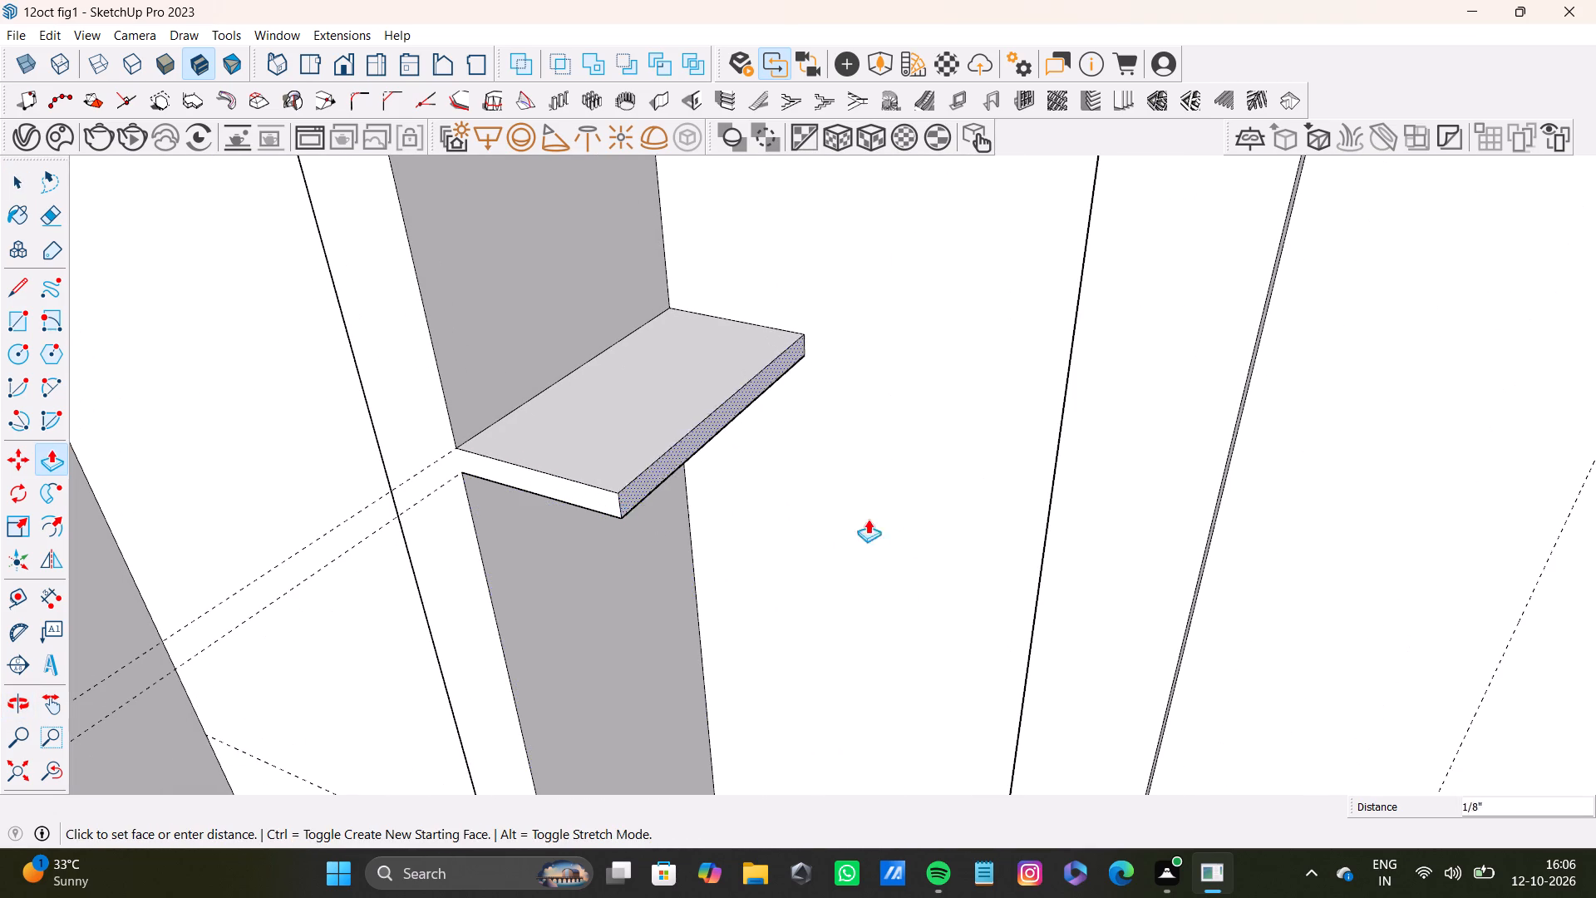
pyautogui.moveTo(868, 519); pyautogui.dragTo(1062, 550)
# Push/Pull the shelf's underside downward, below the lower guide, to thicken the shelf.
pyautogui.scroll(-5, 963, 605)
pyautogui.moveTo(949, 631); pyautogui.dragTo(1056, 351, button='middle')
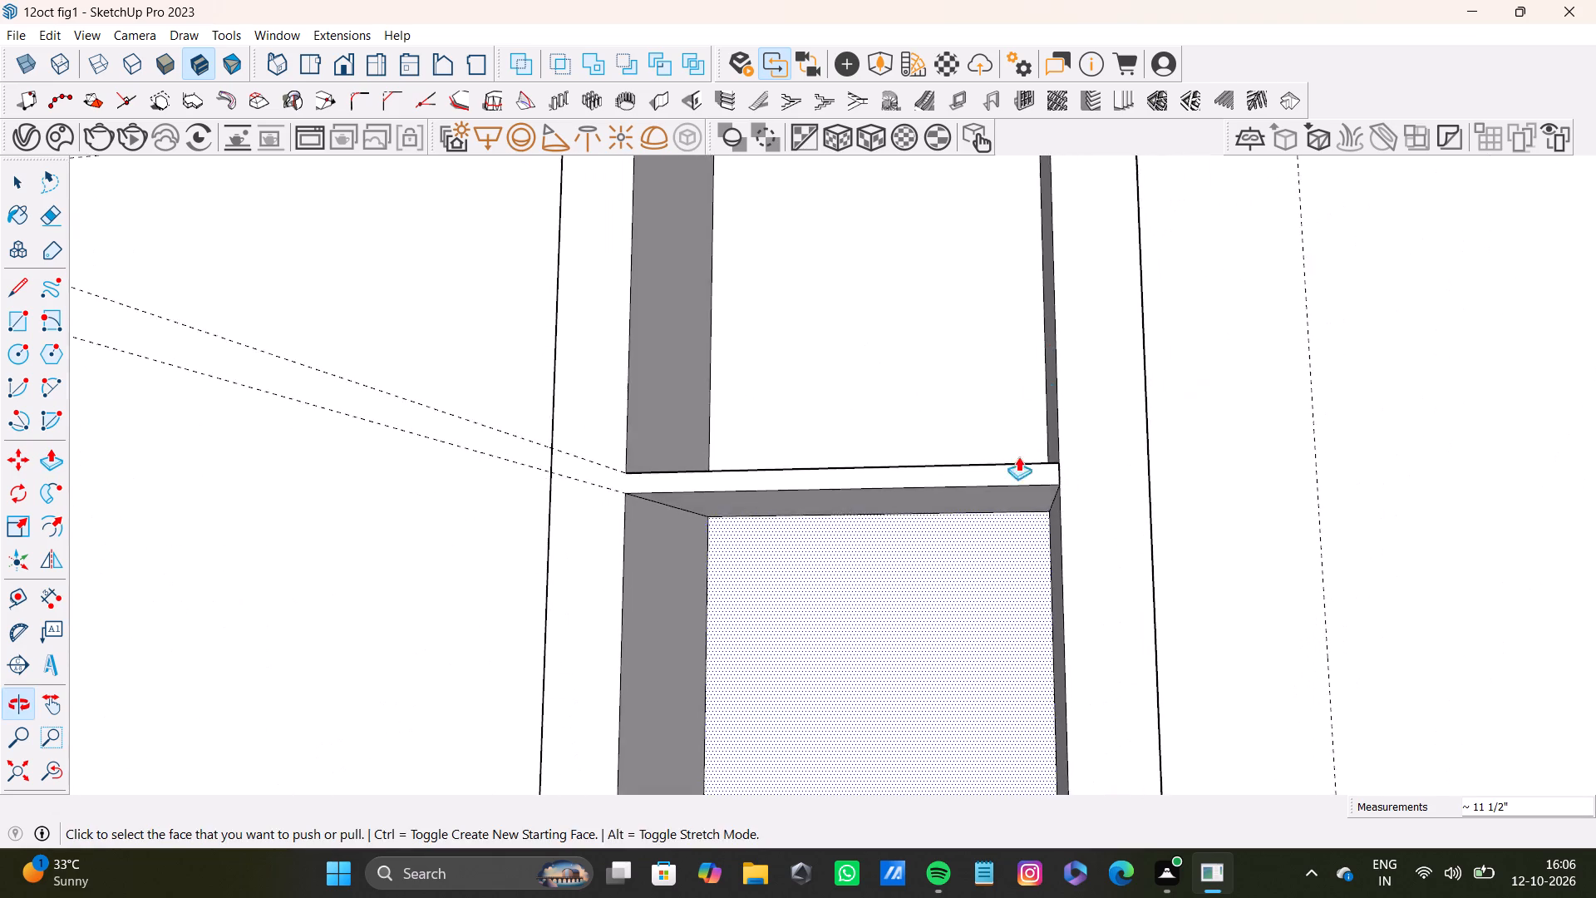
pyautogui.scroll(4, 1006, 532)
pyautogui.moveTo(997, 481); pyautogui.dragTo(1002, 519)
# Draw a vertical line joining the shelf's top and bottom front corners at its doorway-side end.
pyautogui.press('l')
pyautogui.click(369, 434)
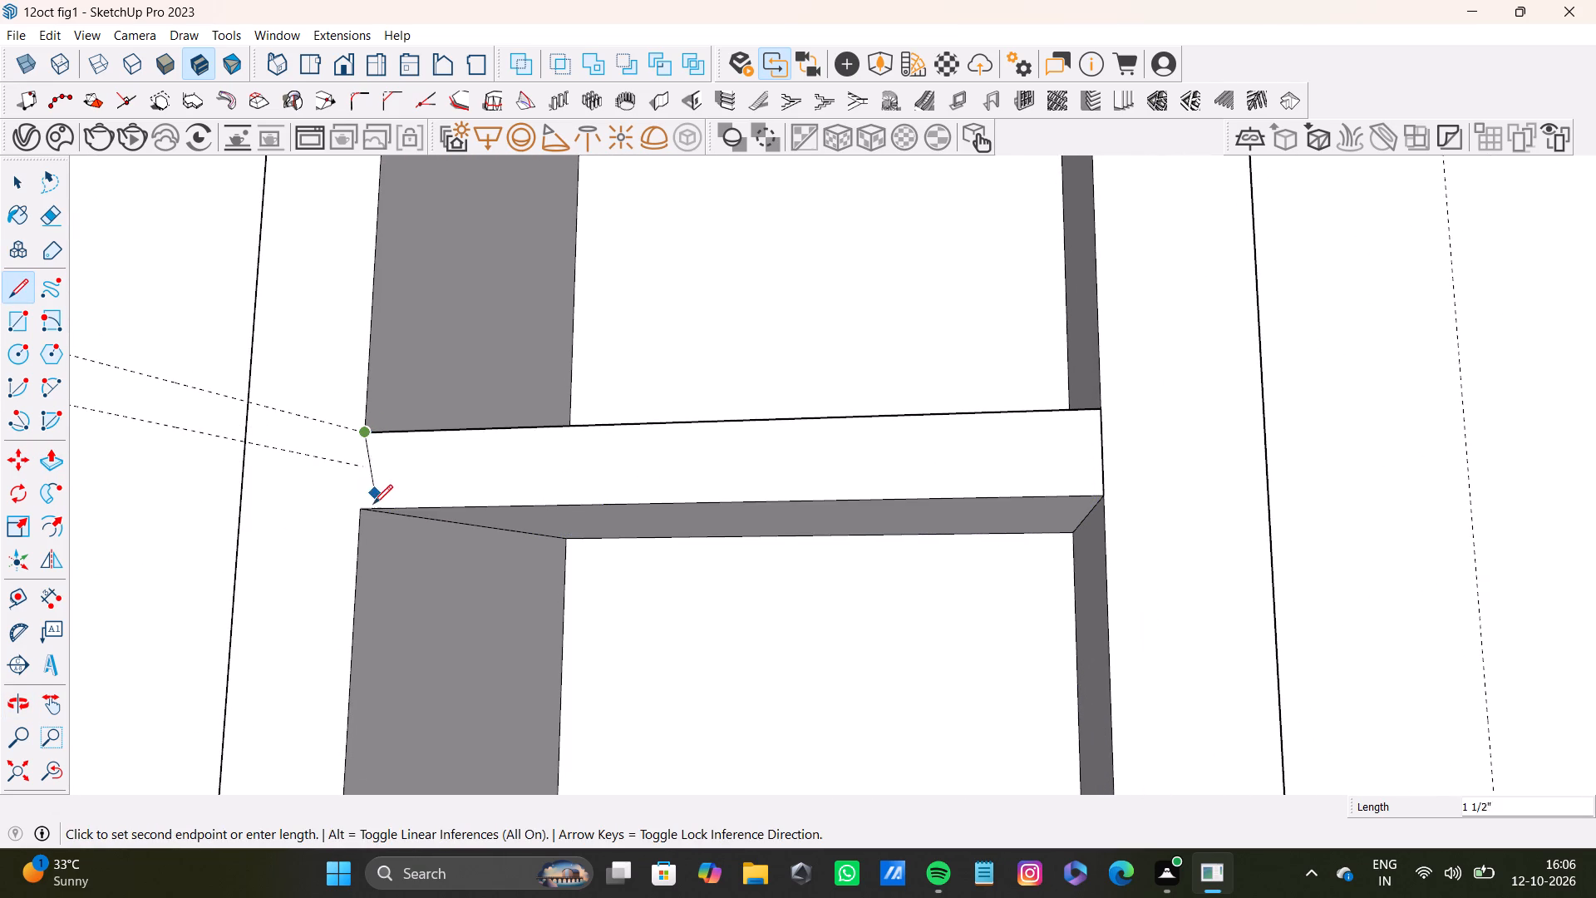
pyautogui.click(360, 509)
pyautogui.press('space')
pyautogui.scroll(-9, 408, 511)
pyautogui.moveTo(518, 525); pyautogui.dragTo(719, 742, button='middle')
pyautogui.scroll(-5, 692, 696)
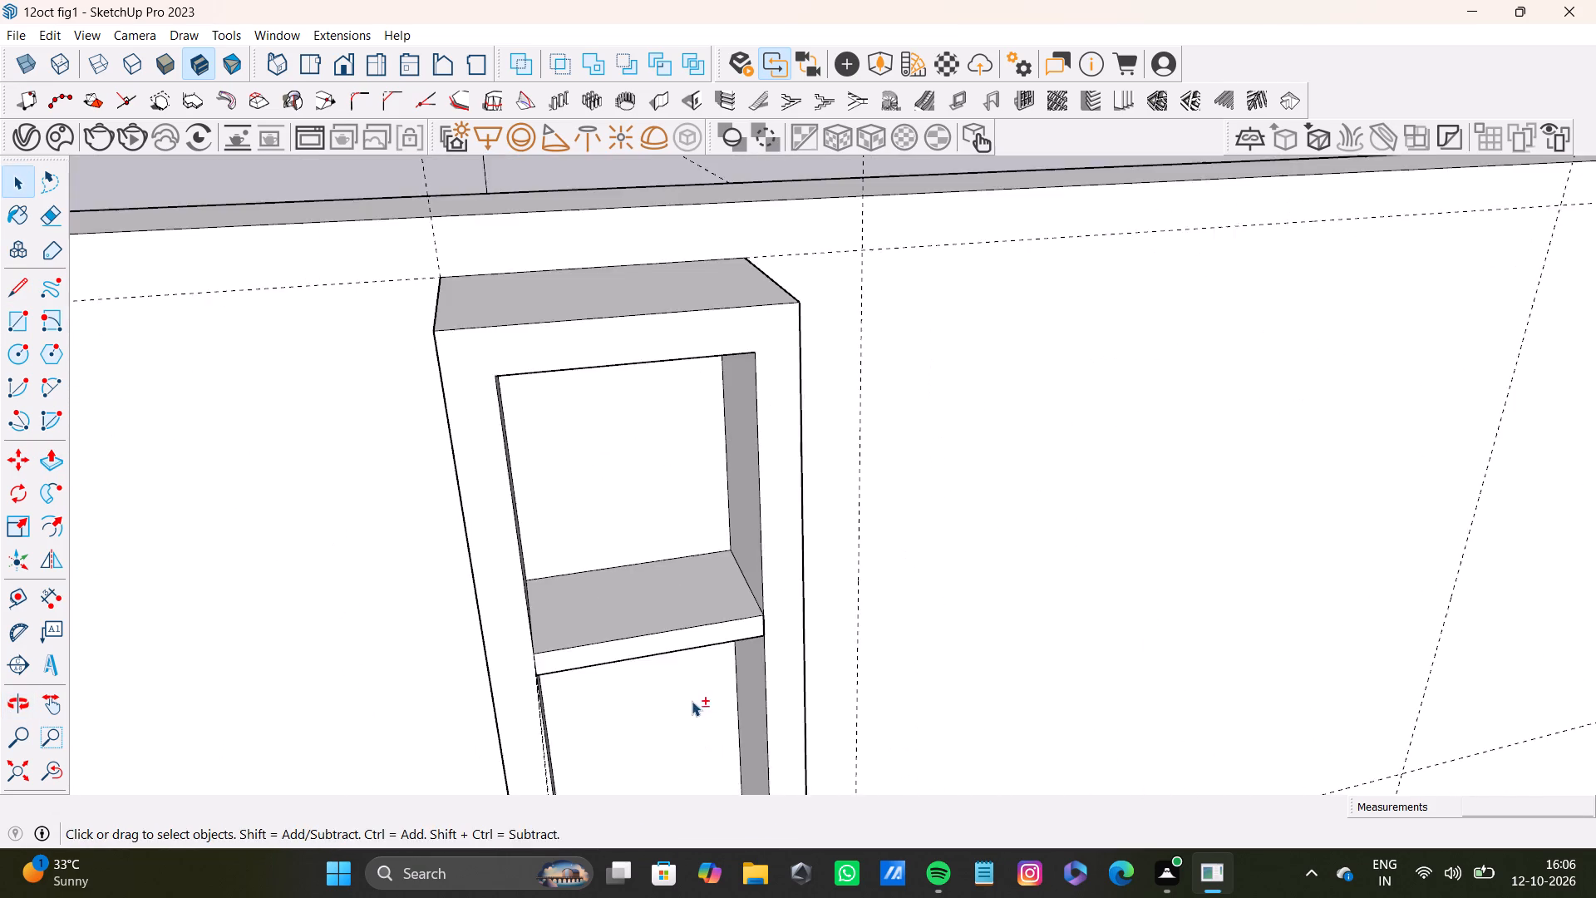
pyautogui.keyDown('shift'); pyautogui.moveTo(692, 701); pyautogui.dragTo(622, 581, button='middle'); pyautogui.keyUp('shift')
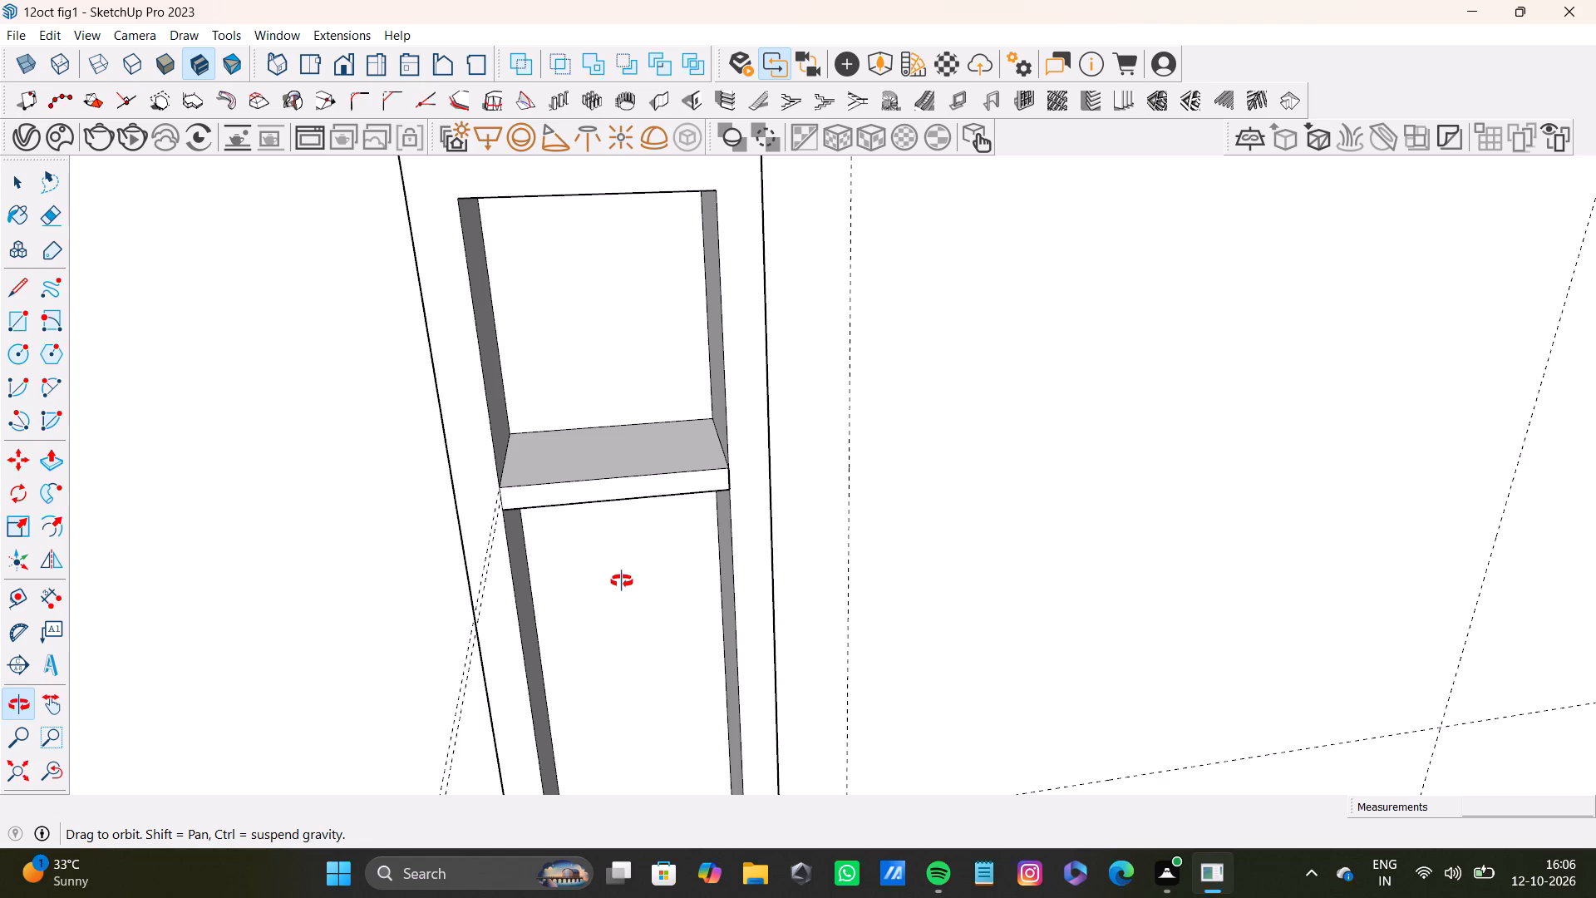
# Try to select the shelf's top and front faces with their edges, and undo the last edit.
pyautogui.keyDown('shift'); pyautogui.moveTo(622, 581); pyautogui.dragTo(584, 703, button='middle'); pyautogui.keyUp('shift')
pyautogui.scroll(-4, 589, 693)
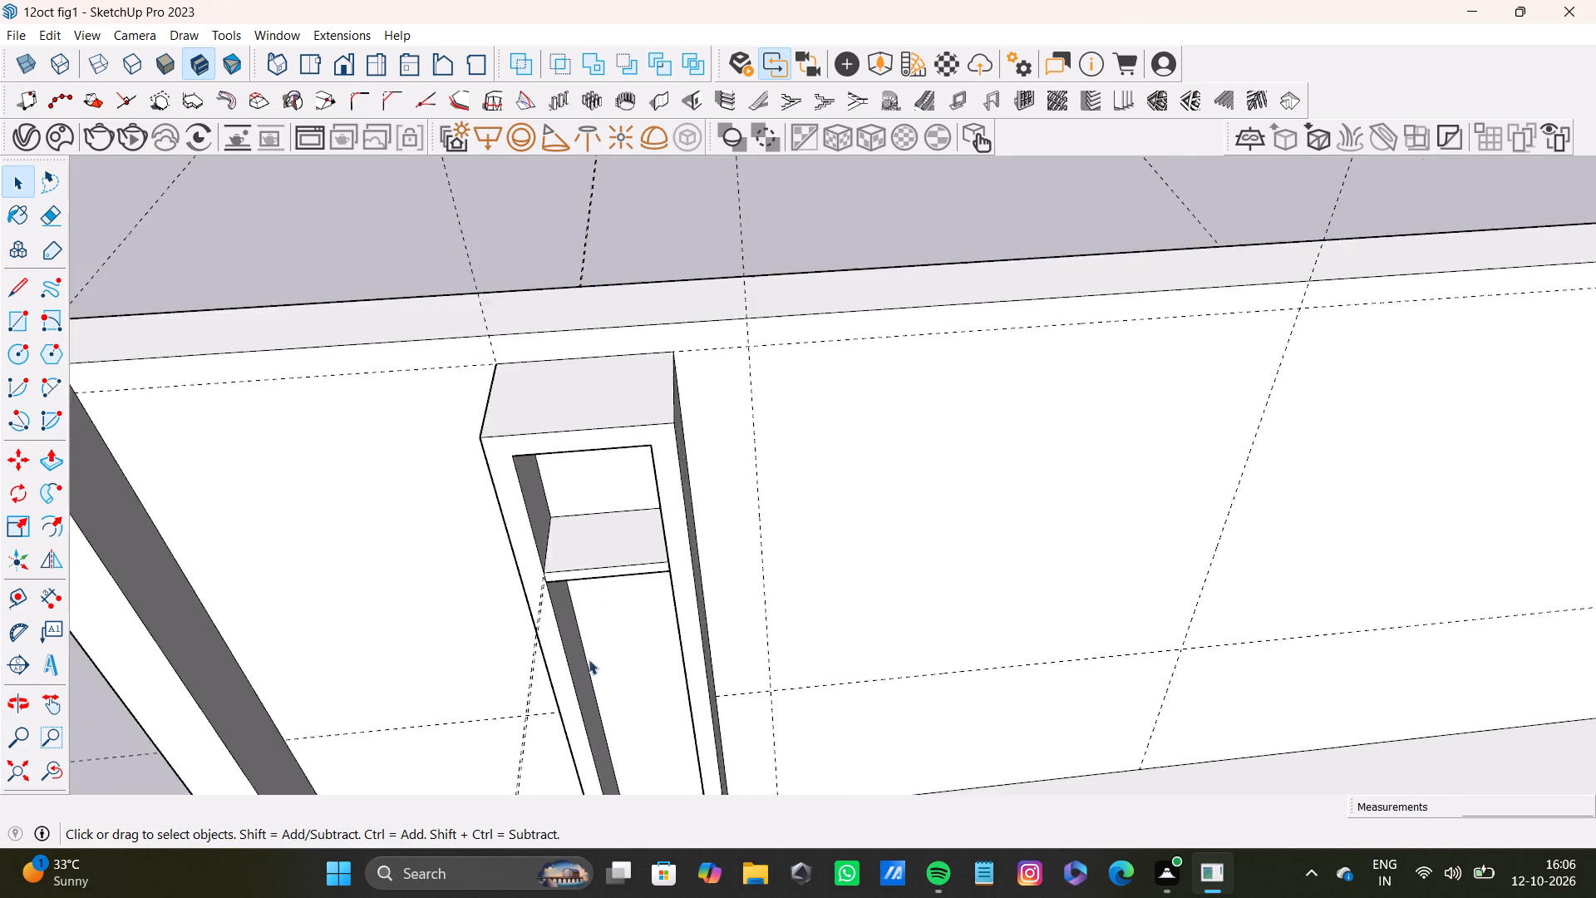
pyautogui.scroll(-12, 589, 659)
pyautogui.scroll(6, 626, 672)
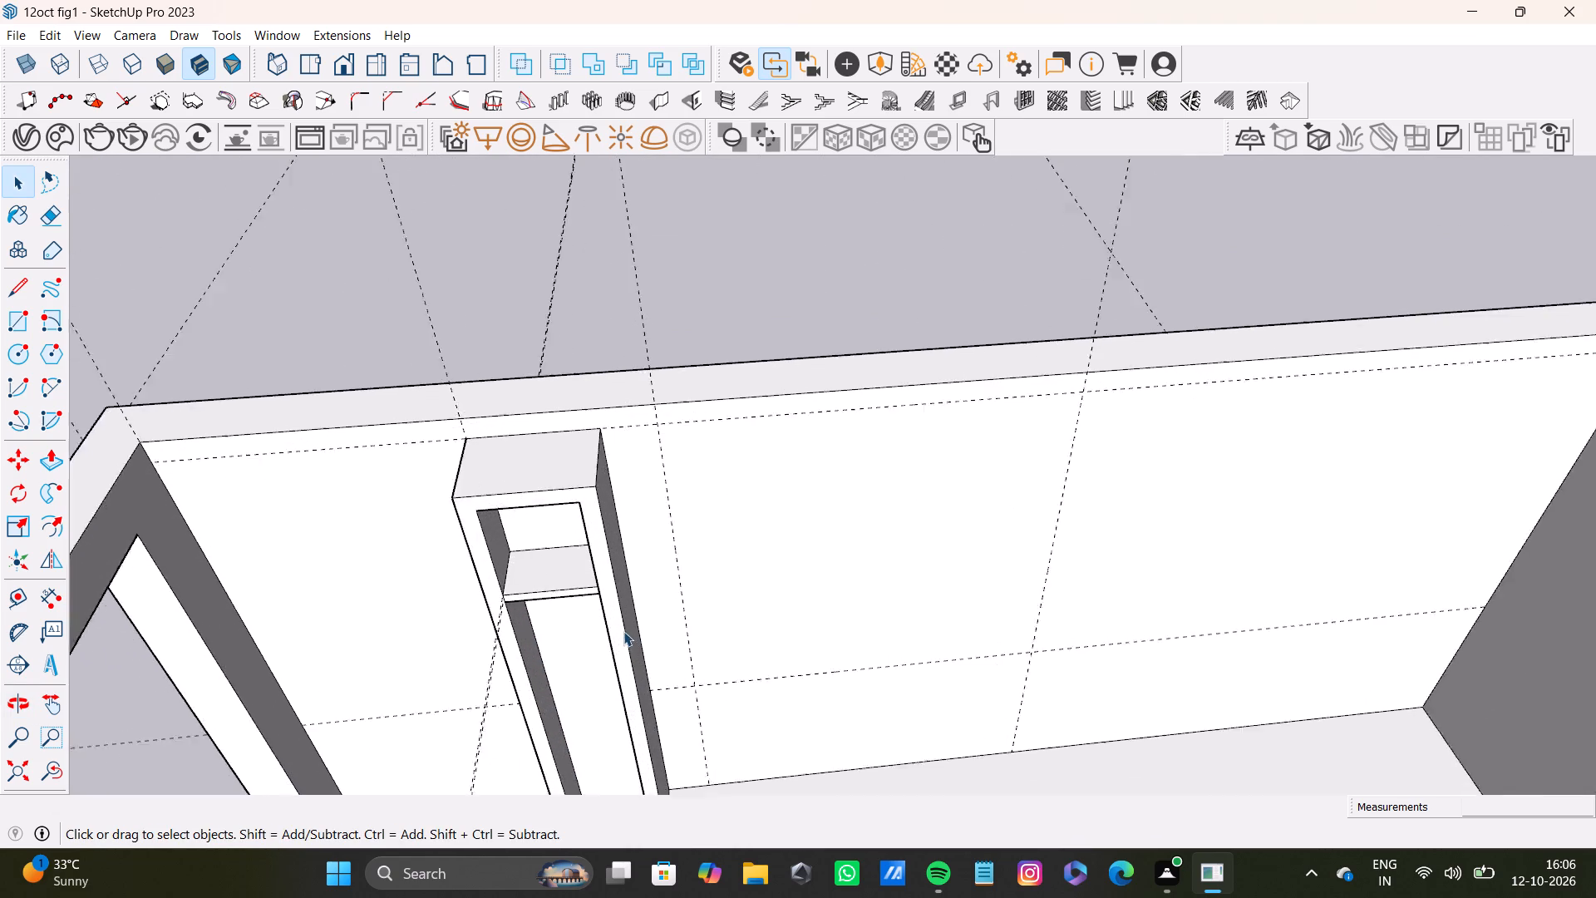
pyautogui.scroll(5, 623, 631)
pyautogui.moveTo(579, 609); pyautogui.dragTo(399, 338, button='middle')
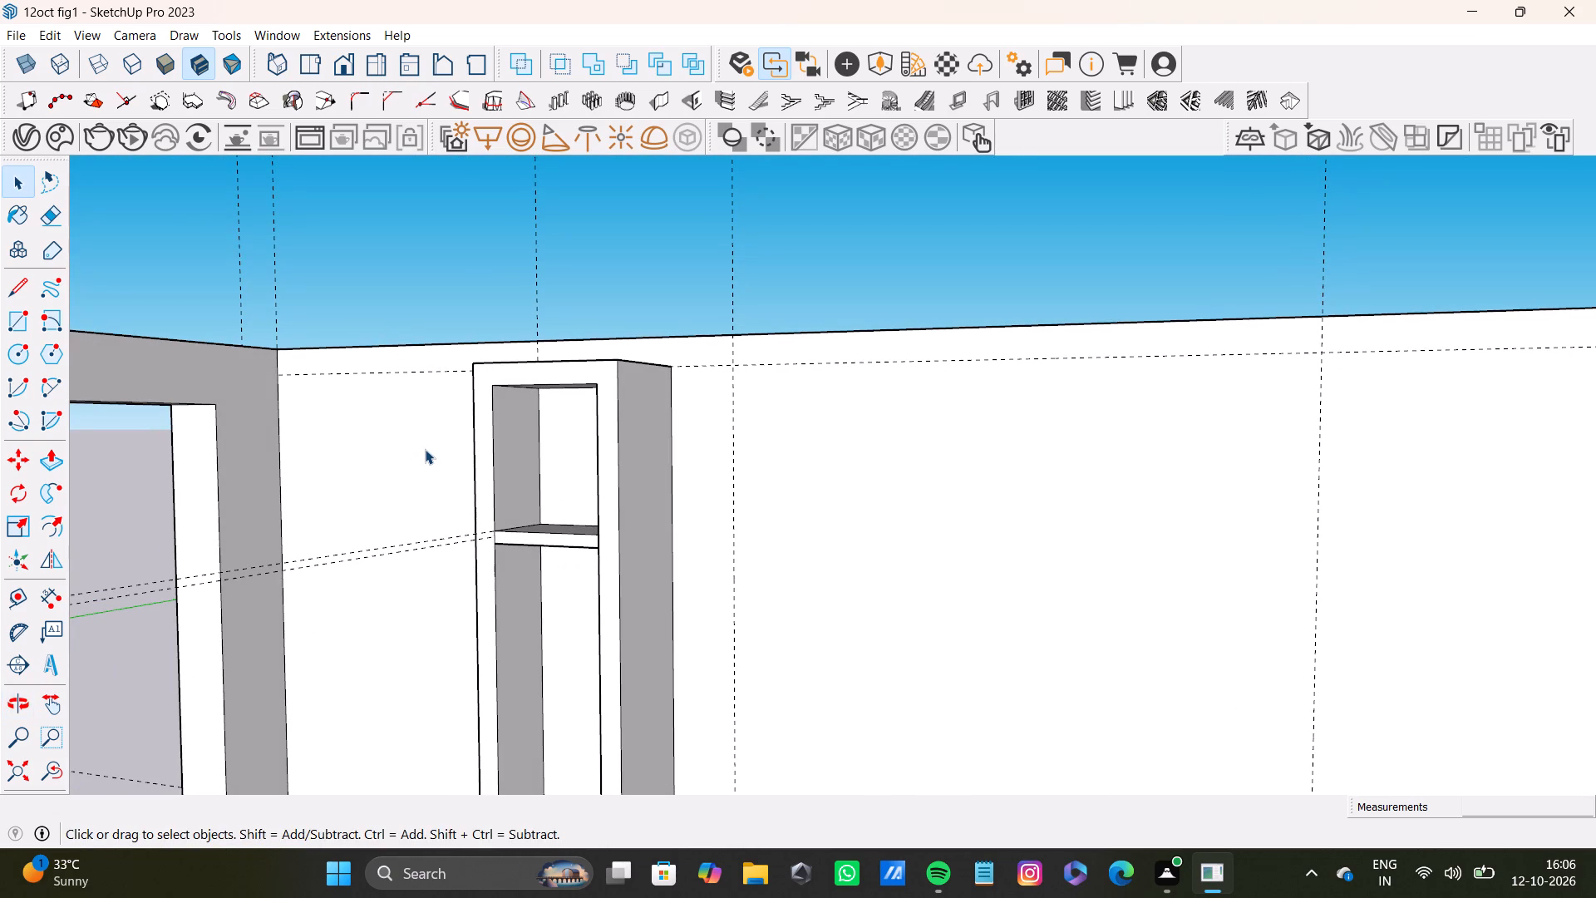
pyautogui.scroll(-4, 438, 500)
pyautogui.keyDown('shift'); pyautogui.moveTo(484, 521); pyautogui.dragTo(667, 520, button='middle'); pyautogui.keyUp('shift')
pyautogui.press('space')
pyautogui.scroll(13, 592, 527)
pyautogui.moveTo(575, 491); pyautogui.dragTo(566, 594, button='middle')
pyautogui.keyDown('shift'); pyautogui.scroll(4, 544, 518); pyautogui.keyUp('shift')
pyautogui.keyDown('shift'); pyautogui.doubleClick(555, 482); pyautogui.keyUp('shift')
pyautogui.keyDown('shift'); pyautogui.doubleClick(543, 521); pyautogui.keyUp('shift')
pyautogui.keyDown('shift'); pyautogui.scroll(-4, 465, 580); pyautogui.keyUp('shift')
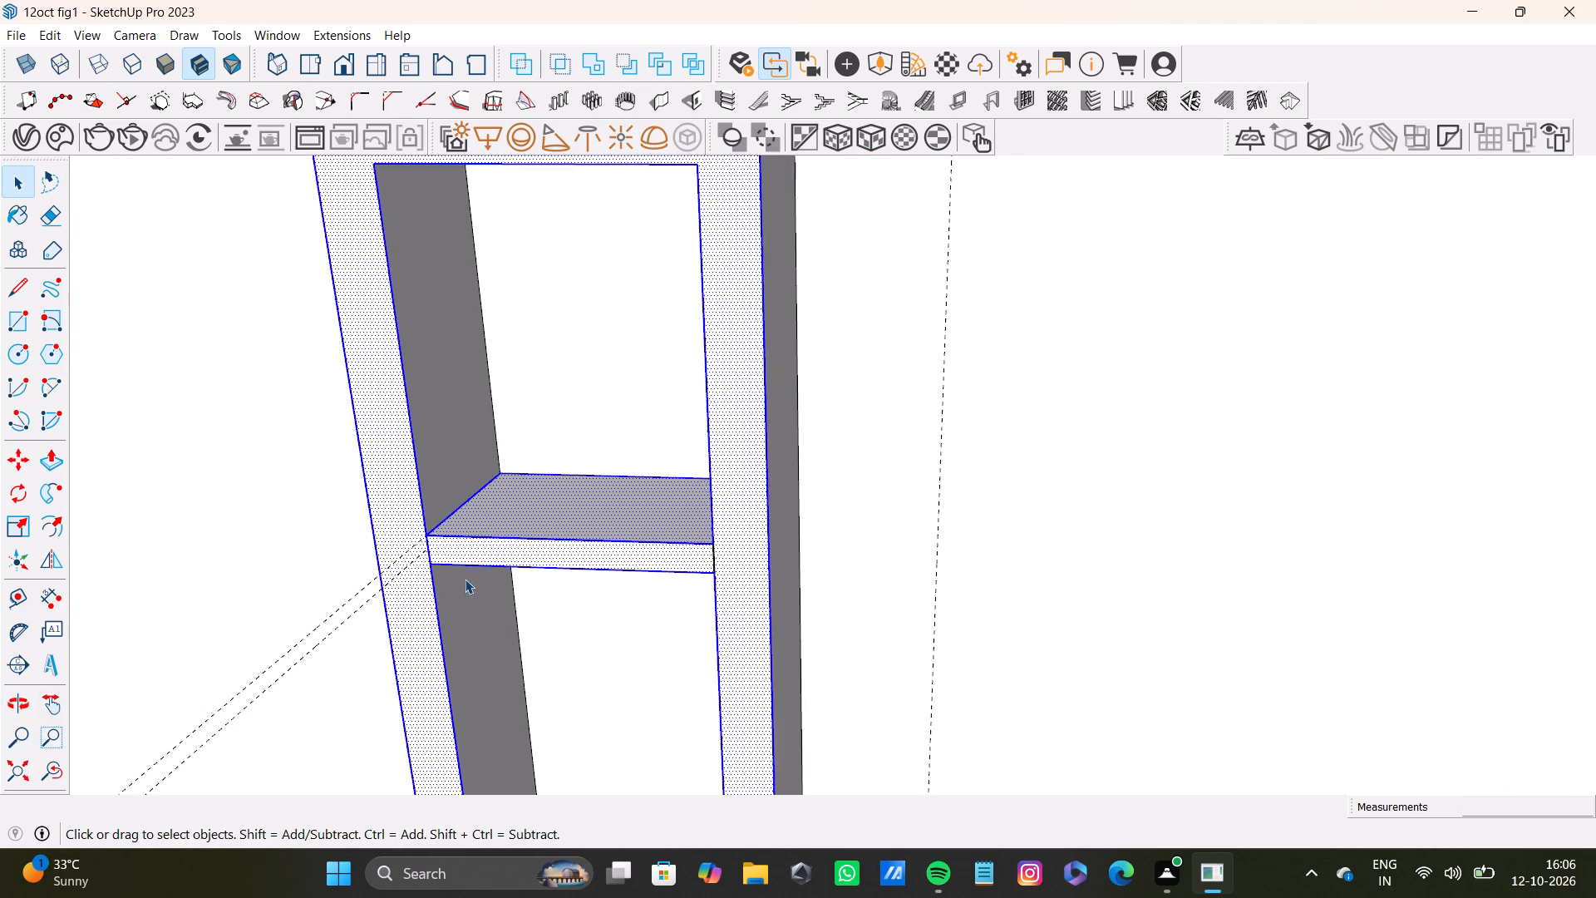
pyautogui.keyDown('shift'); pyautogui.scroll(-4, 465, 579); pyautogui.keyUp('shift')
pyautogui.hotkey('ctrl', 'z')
# Draw a vertical line between the shelf's top and bottom front corners at its doorway-side end.
pyautogui.keyDown('ctrl'); pyautogui.scroll(-4, 494, 561); pyautogui.keyUp('ctrl')
pyautogui.moveTo(508, 590); pyautogui.dragTo(508, 498, button='middle')
pyautogui.press('l')
pyautogui.scroll(4, 439, 597)
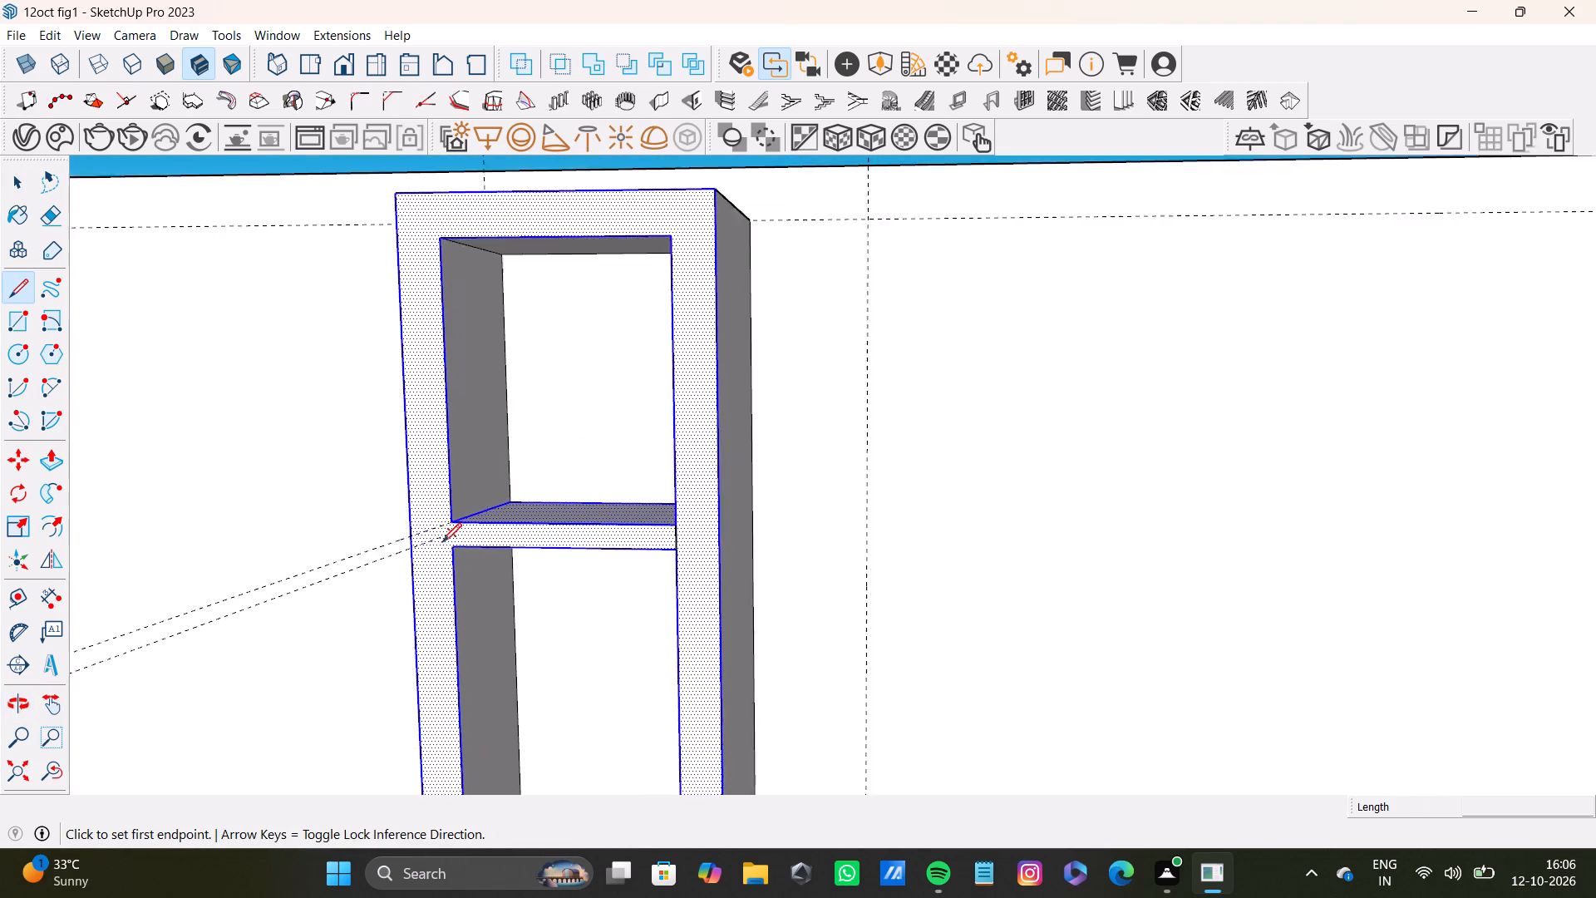
pyautogui.scroll(7, 442, 542)
pyautogui.click(454, 514)
pyautogui.click(456, 557)
pyautogui.press('space')
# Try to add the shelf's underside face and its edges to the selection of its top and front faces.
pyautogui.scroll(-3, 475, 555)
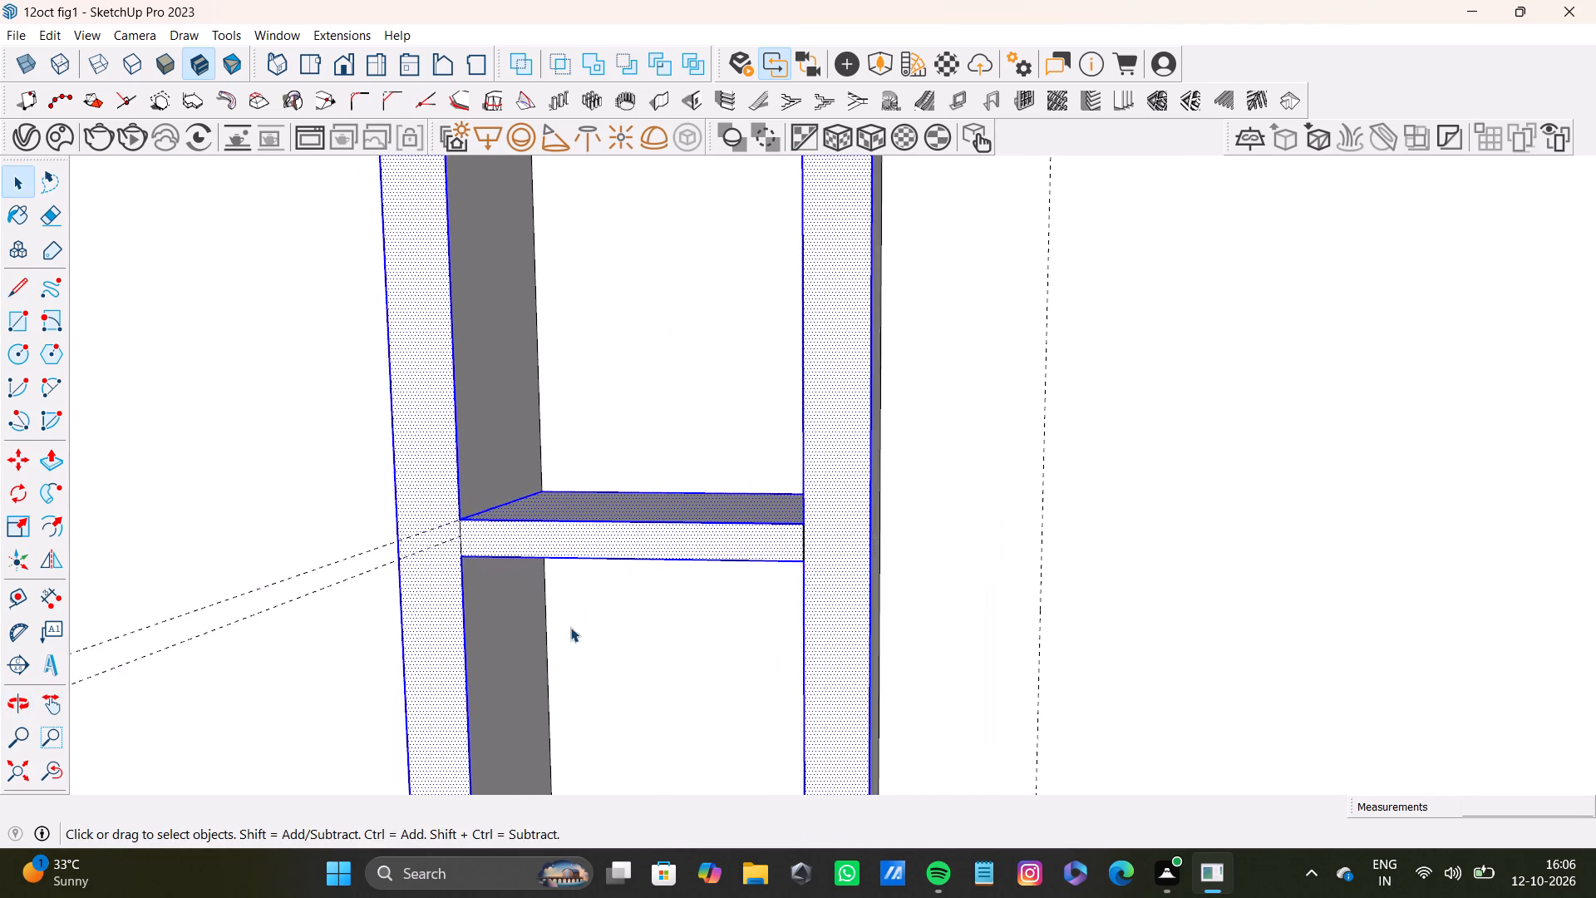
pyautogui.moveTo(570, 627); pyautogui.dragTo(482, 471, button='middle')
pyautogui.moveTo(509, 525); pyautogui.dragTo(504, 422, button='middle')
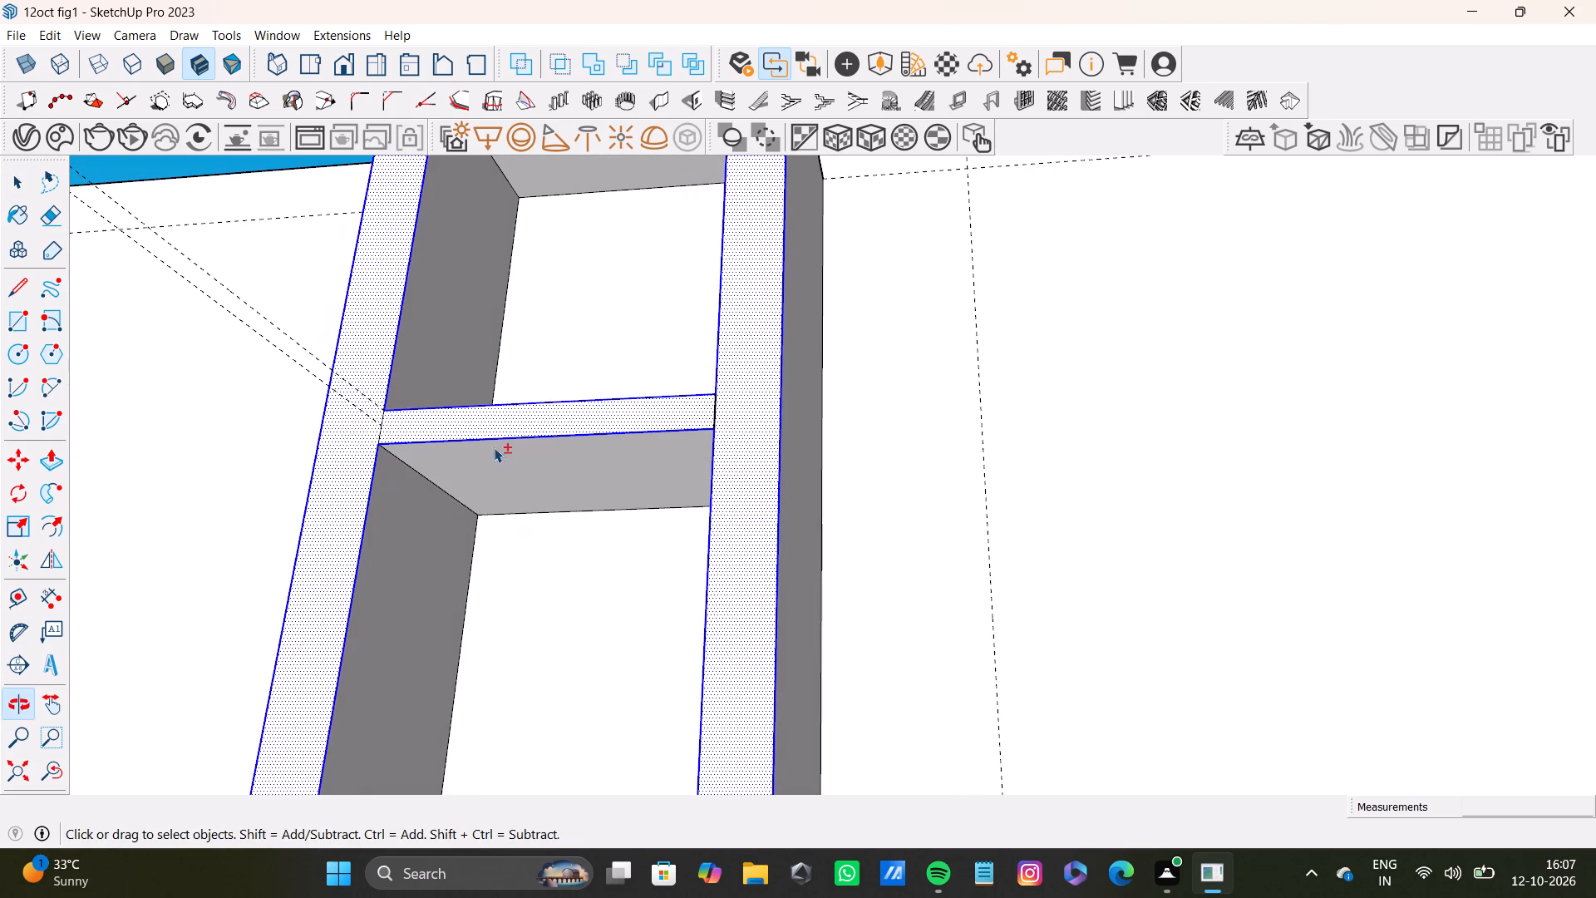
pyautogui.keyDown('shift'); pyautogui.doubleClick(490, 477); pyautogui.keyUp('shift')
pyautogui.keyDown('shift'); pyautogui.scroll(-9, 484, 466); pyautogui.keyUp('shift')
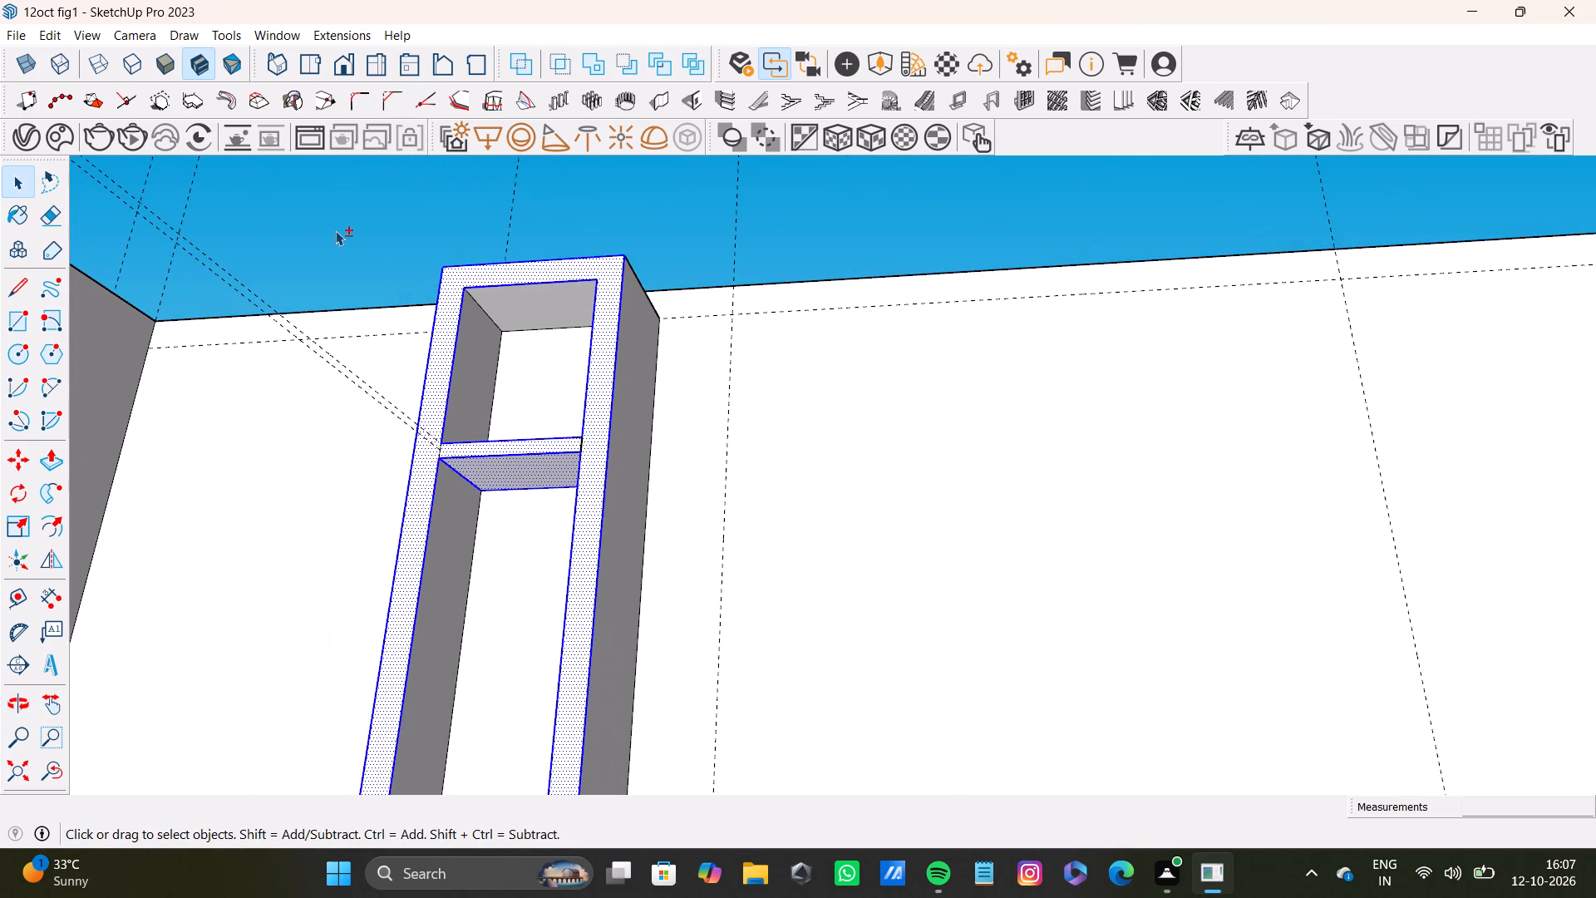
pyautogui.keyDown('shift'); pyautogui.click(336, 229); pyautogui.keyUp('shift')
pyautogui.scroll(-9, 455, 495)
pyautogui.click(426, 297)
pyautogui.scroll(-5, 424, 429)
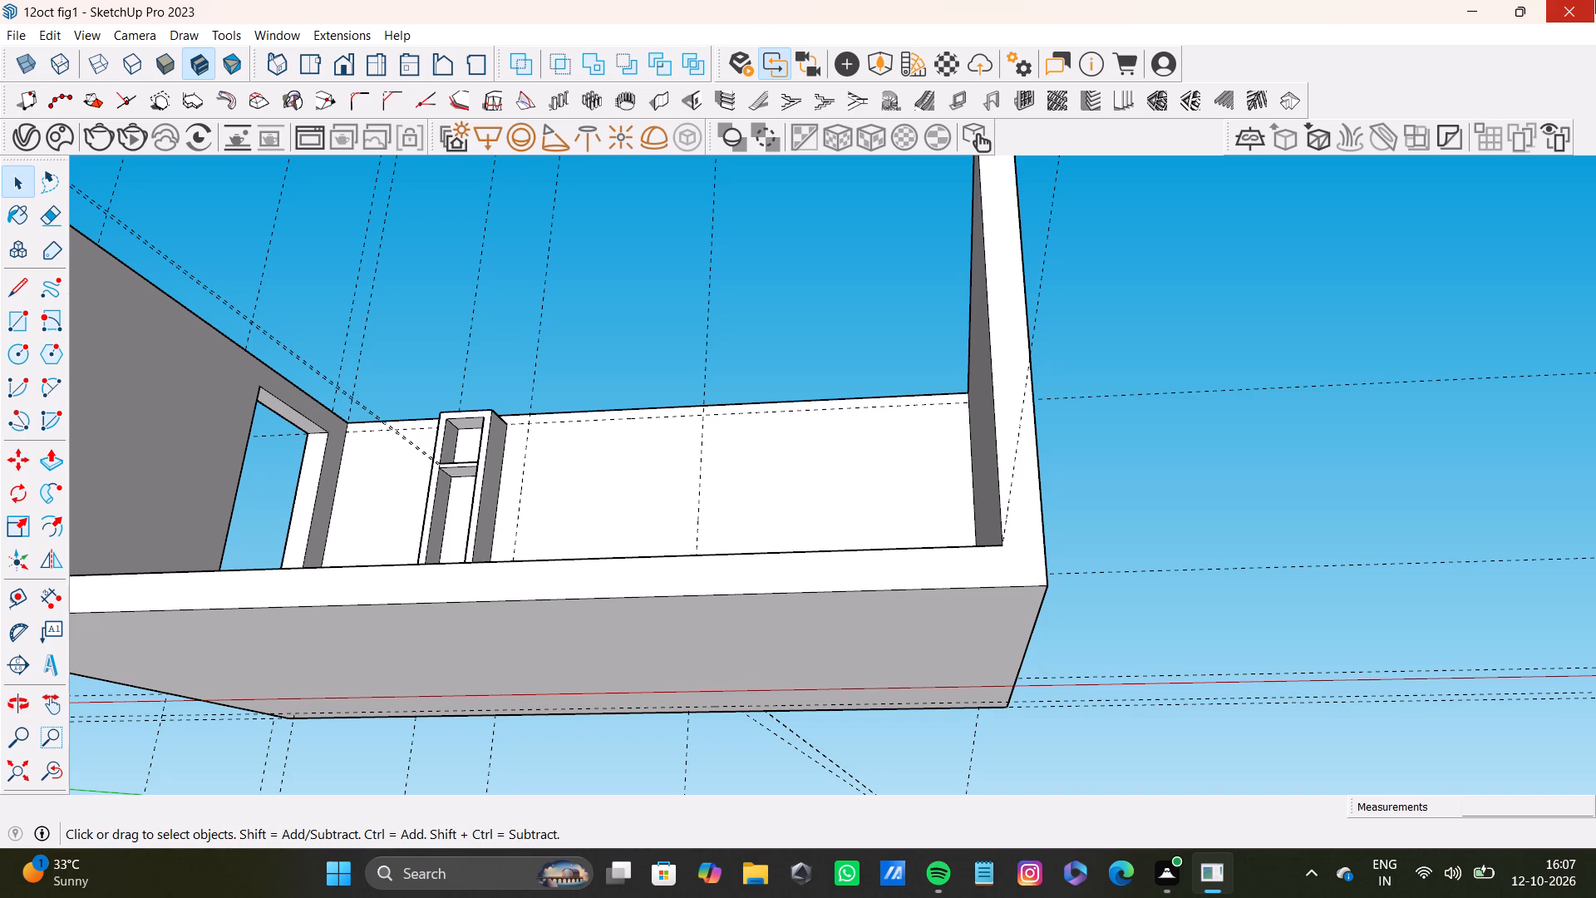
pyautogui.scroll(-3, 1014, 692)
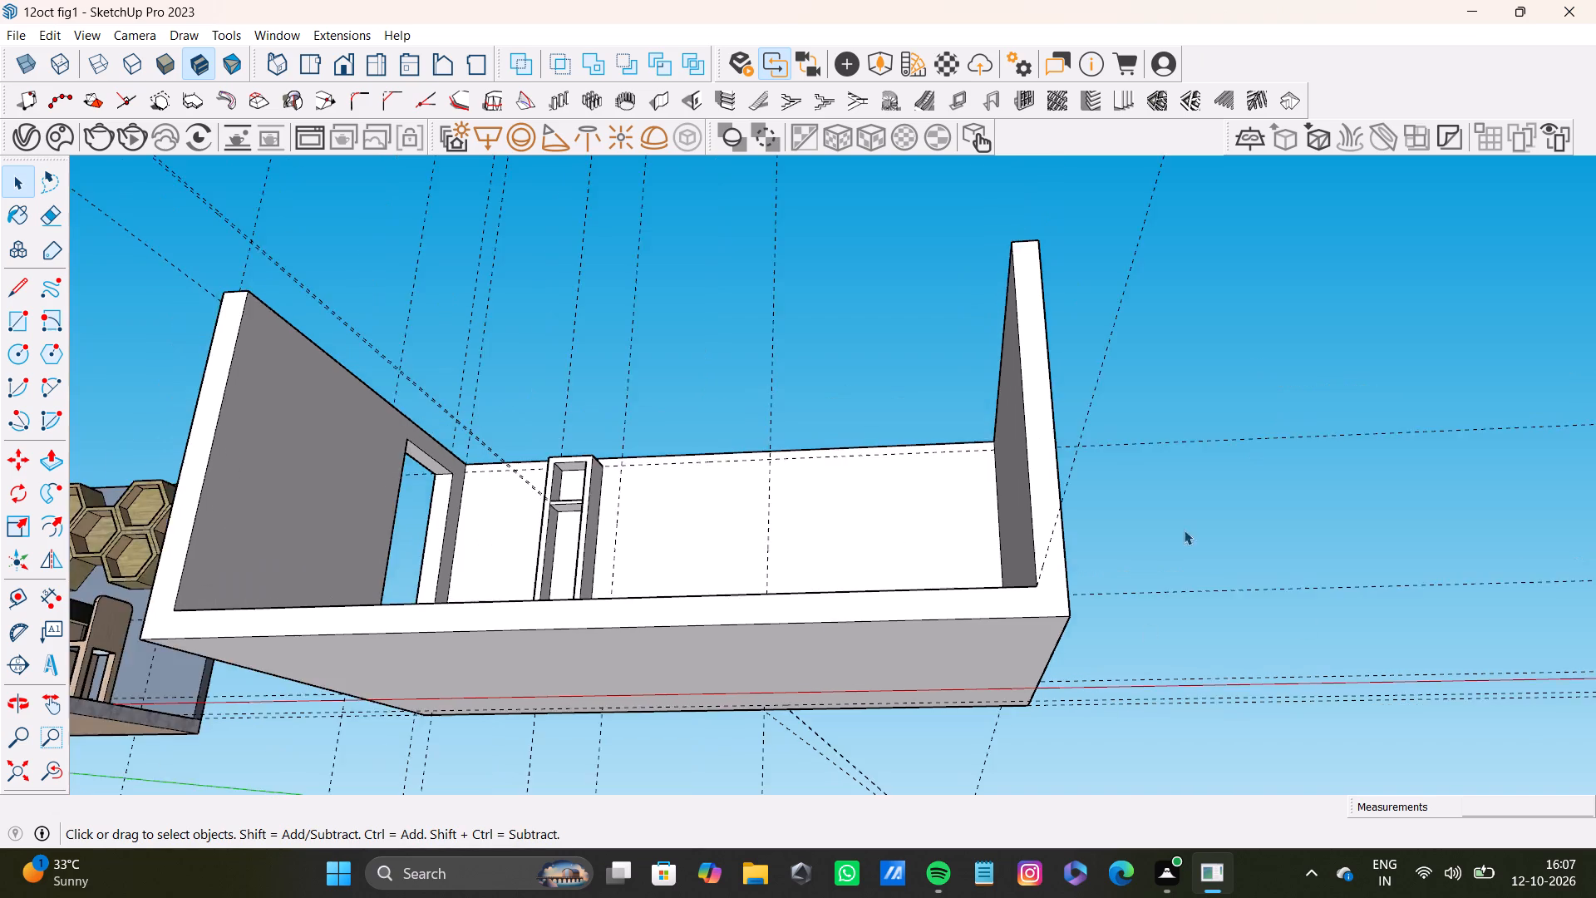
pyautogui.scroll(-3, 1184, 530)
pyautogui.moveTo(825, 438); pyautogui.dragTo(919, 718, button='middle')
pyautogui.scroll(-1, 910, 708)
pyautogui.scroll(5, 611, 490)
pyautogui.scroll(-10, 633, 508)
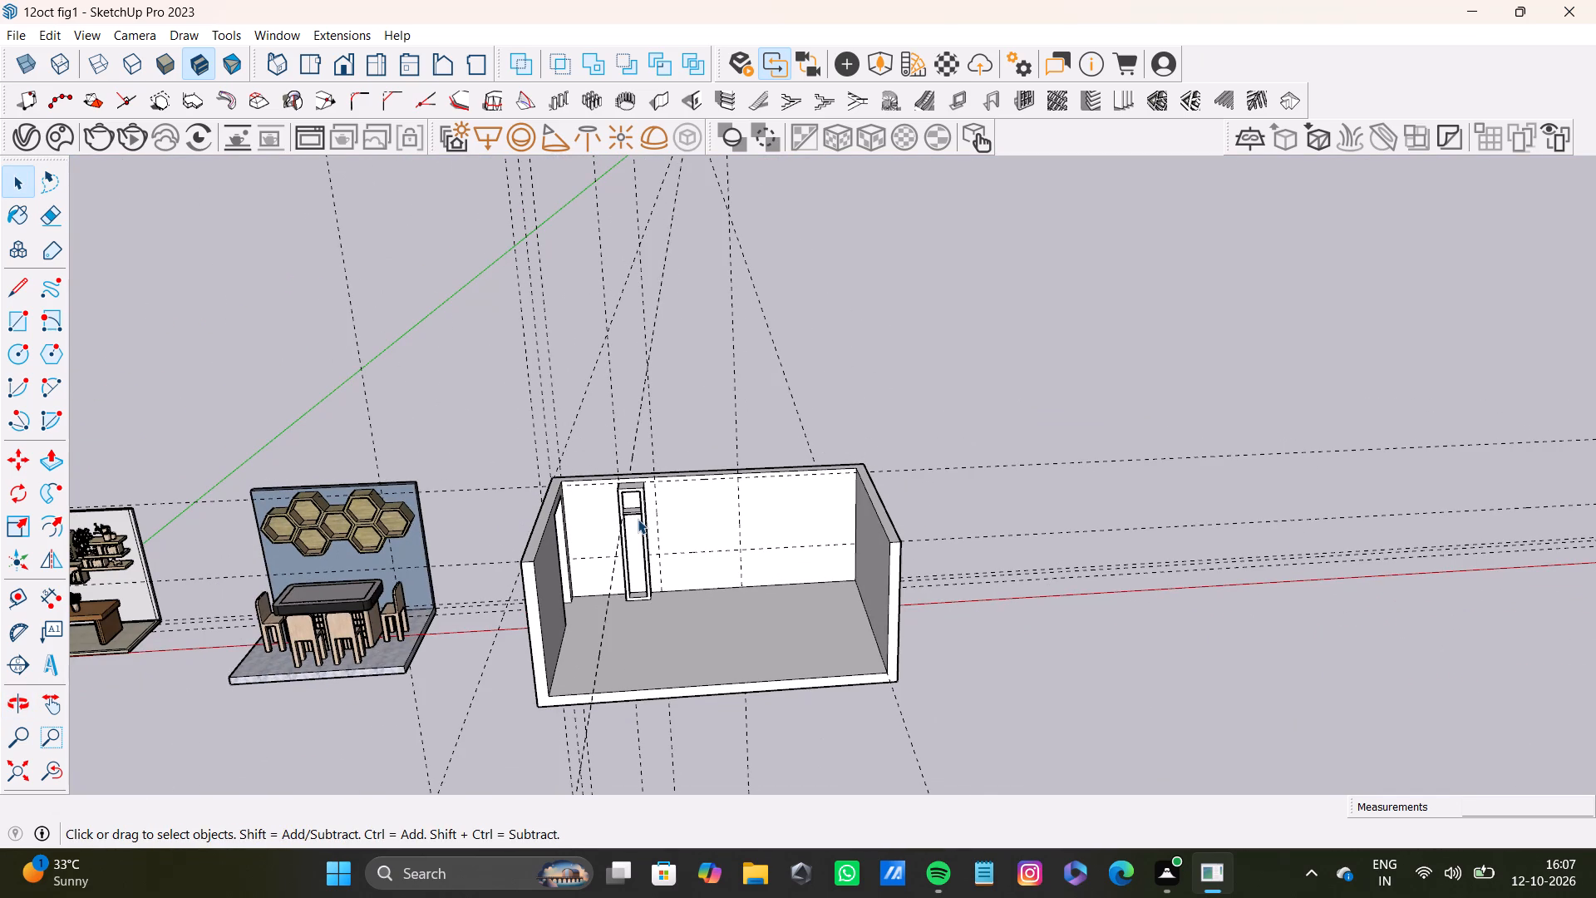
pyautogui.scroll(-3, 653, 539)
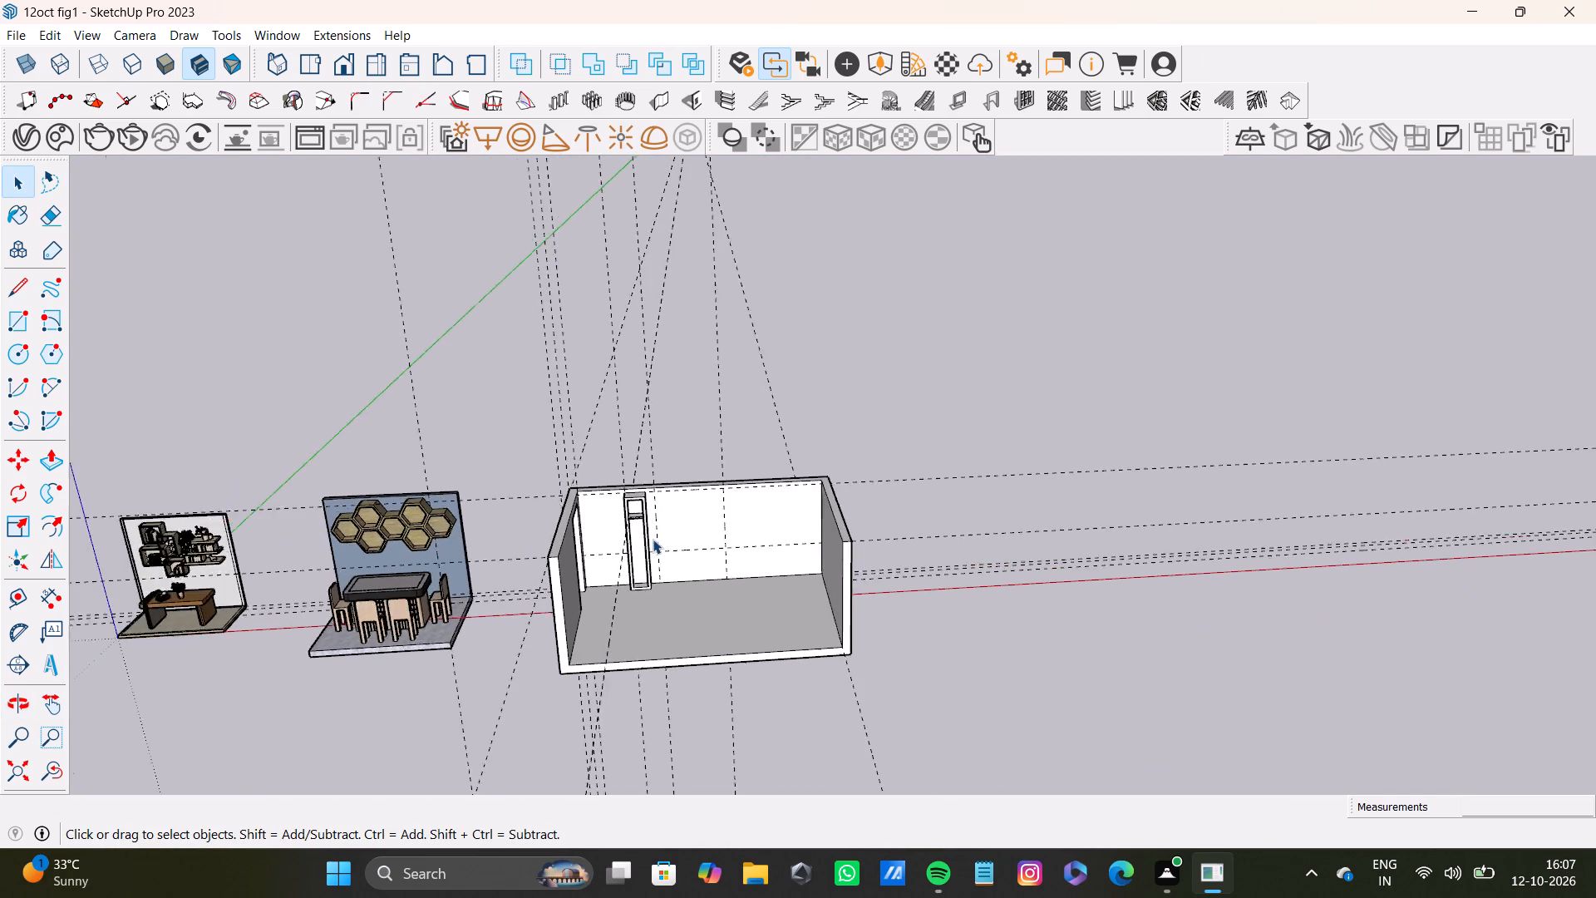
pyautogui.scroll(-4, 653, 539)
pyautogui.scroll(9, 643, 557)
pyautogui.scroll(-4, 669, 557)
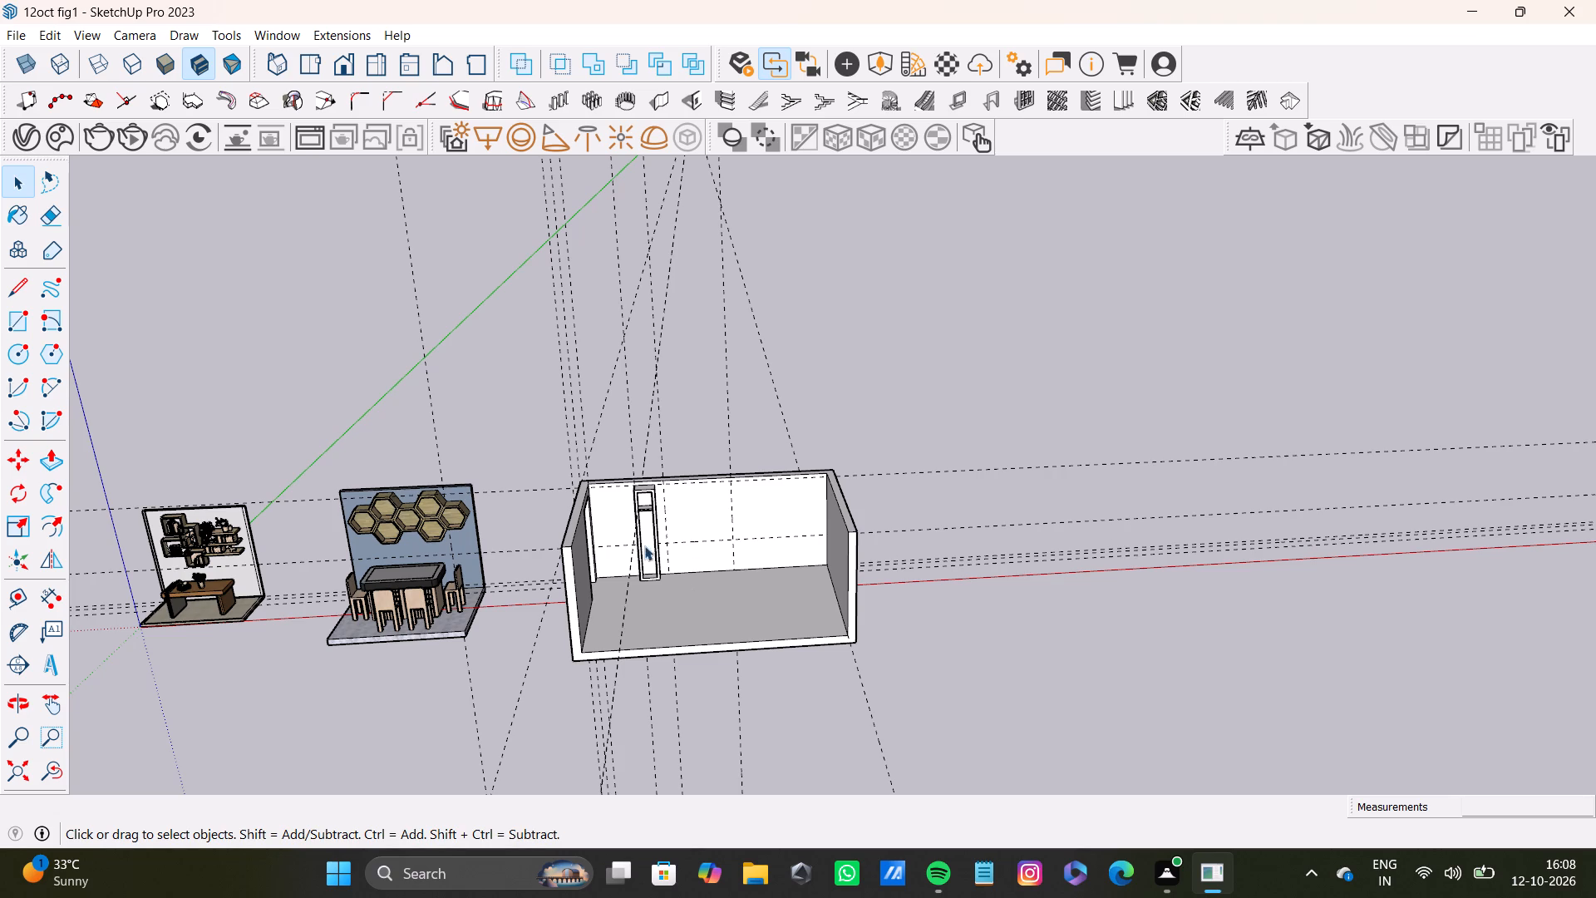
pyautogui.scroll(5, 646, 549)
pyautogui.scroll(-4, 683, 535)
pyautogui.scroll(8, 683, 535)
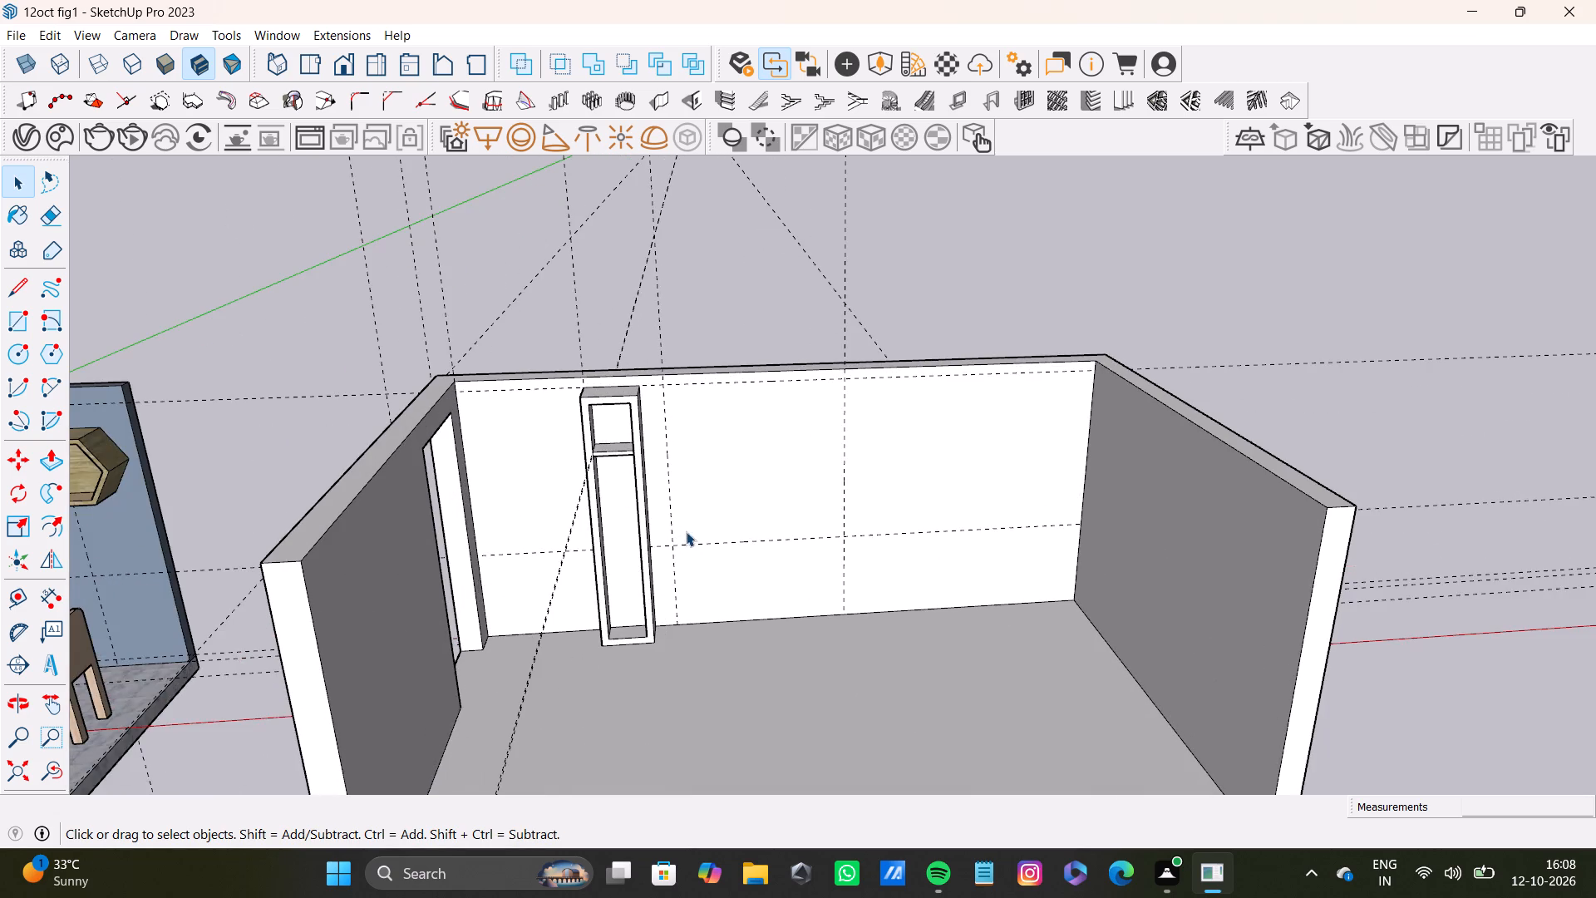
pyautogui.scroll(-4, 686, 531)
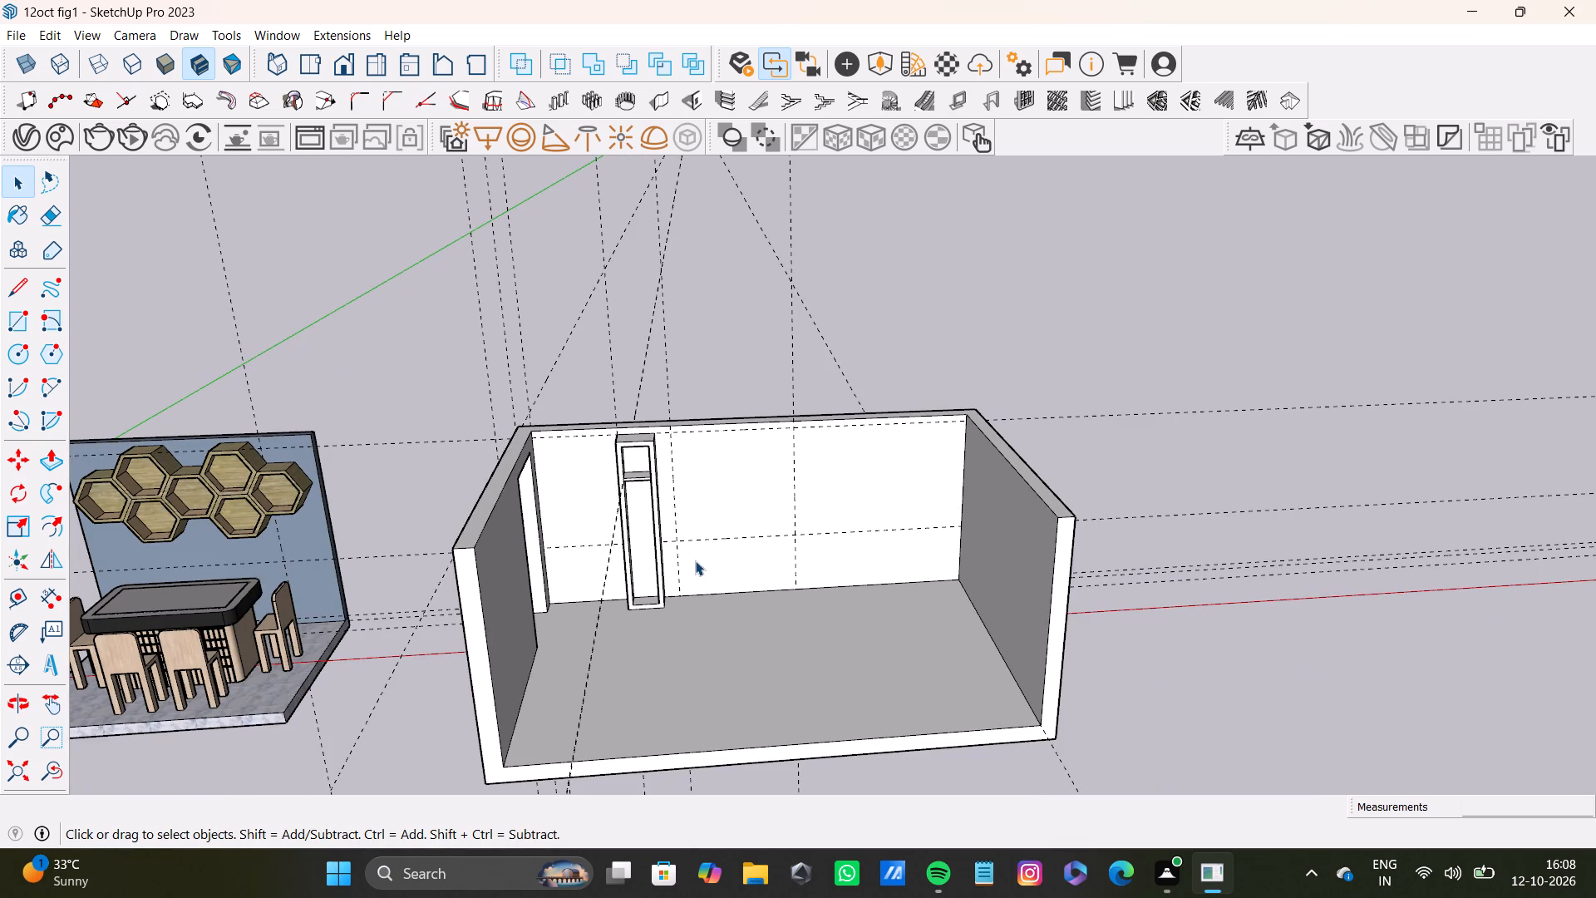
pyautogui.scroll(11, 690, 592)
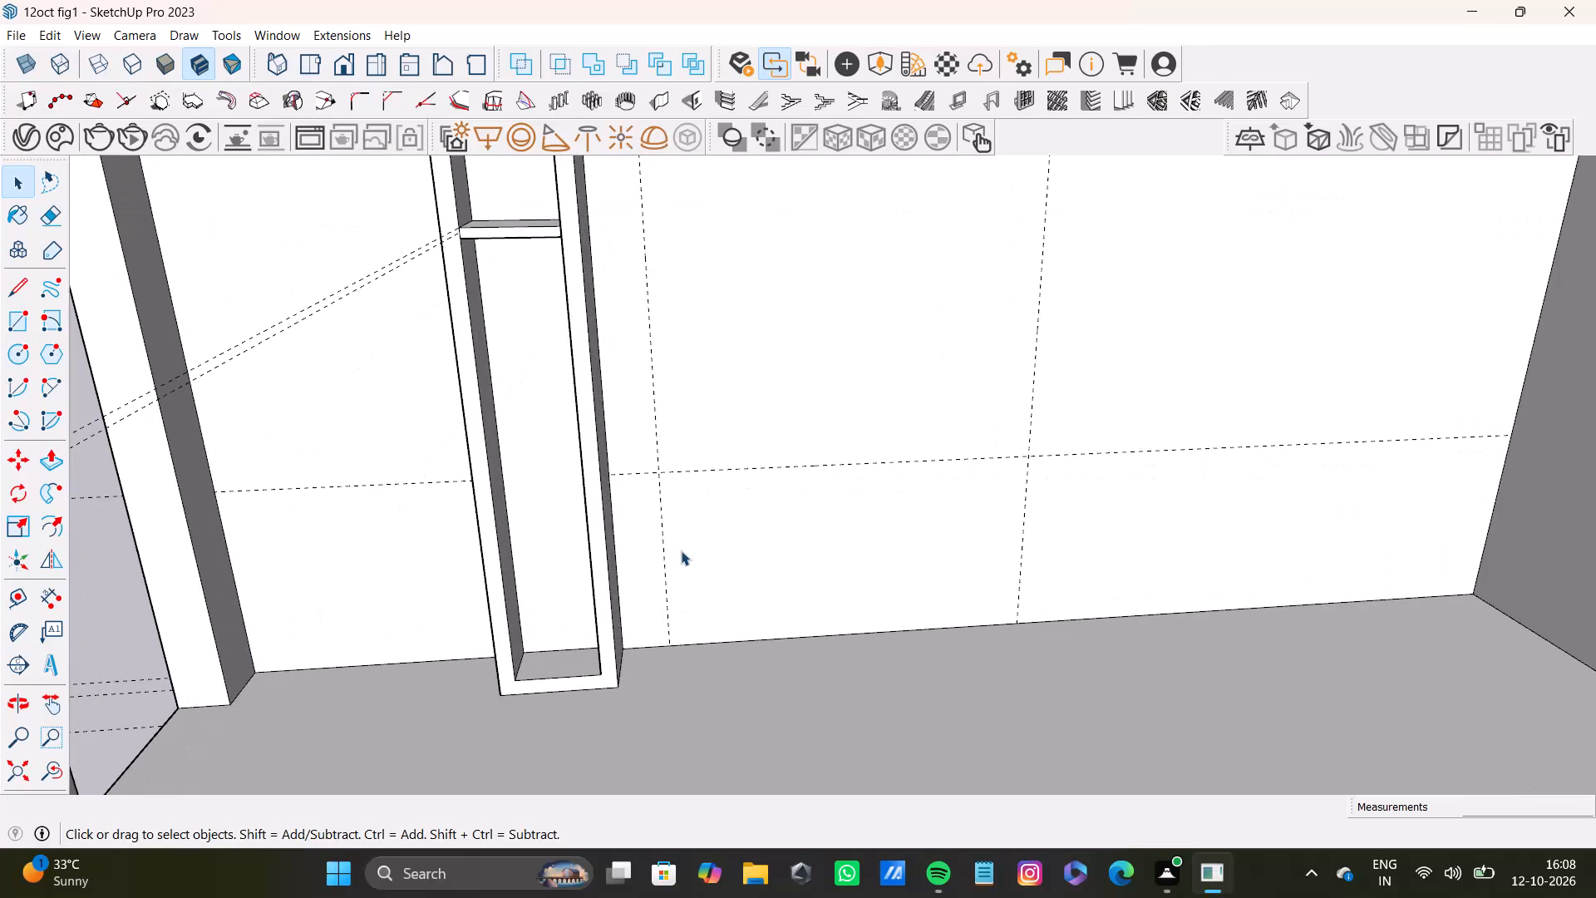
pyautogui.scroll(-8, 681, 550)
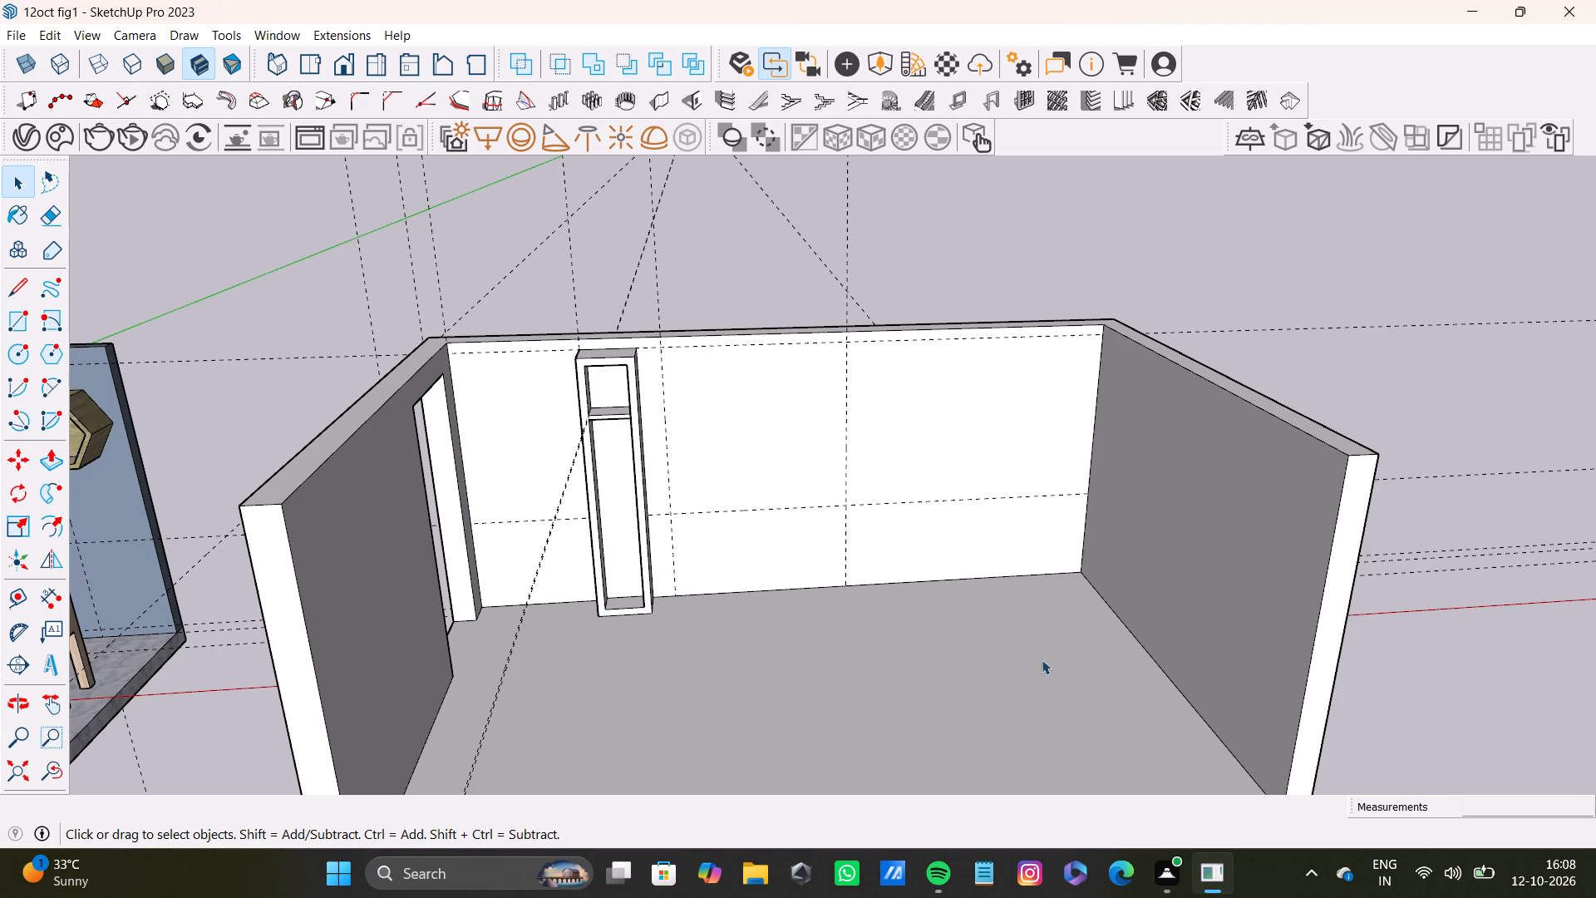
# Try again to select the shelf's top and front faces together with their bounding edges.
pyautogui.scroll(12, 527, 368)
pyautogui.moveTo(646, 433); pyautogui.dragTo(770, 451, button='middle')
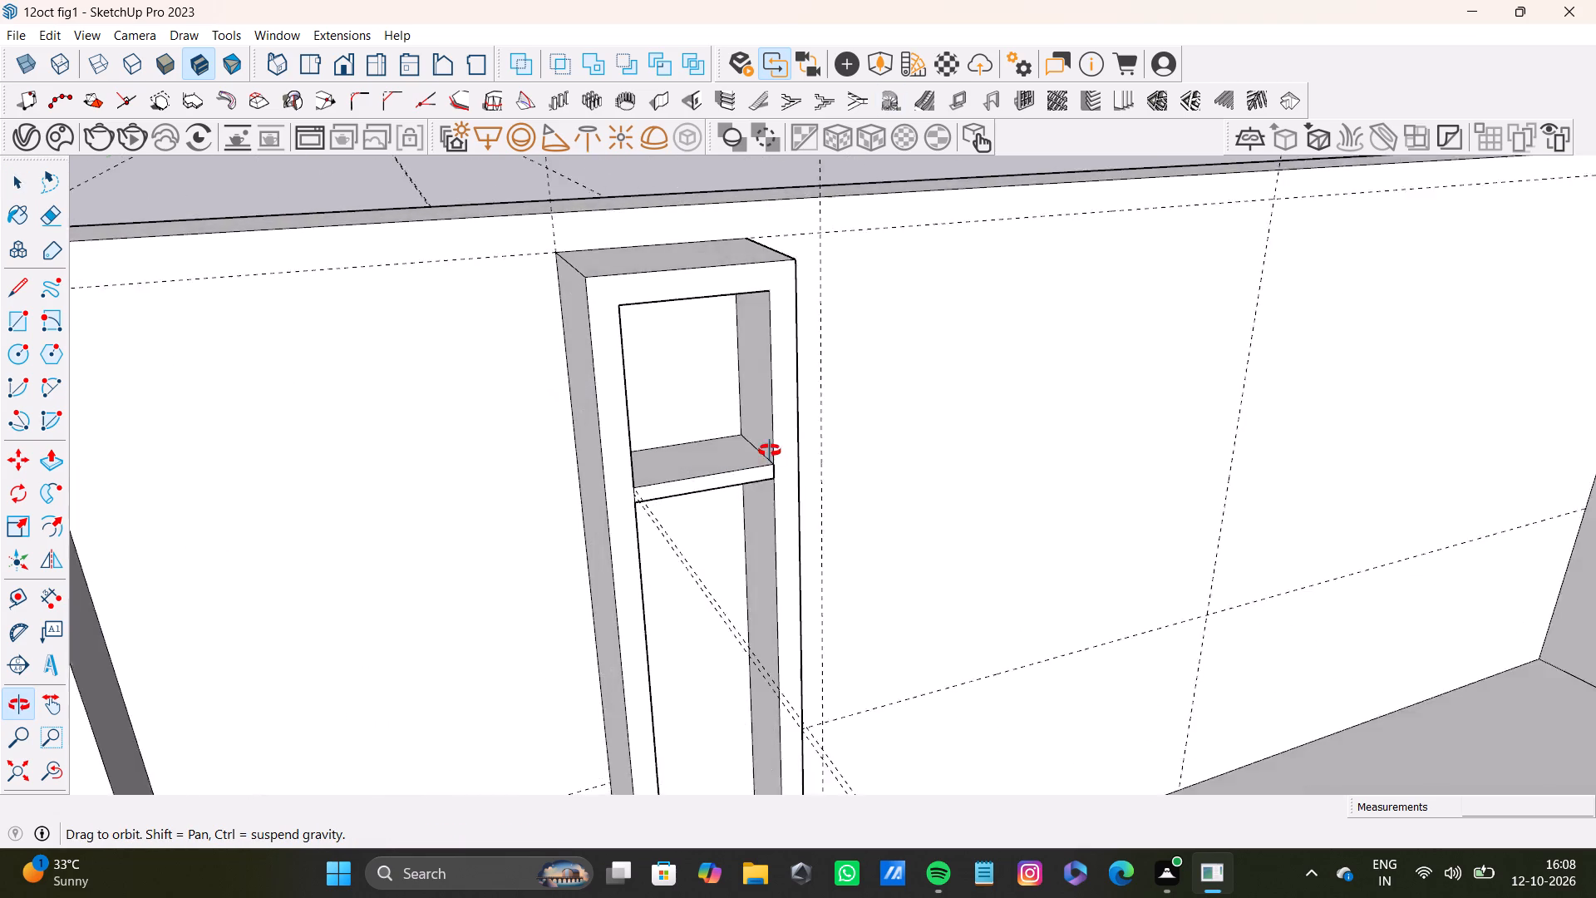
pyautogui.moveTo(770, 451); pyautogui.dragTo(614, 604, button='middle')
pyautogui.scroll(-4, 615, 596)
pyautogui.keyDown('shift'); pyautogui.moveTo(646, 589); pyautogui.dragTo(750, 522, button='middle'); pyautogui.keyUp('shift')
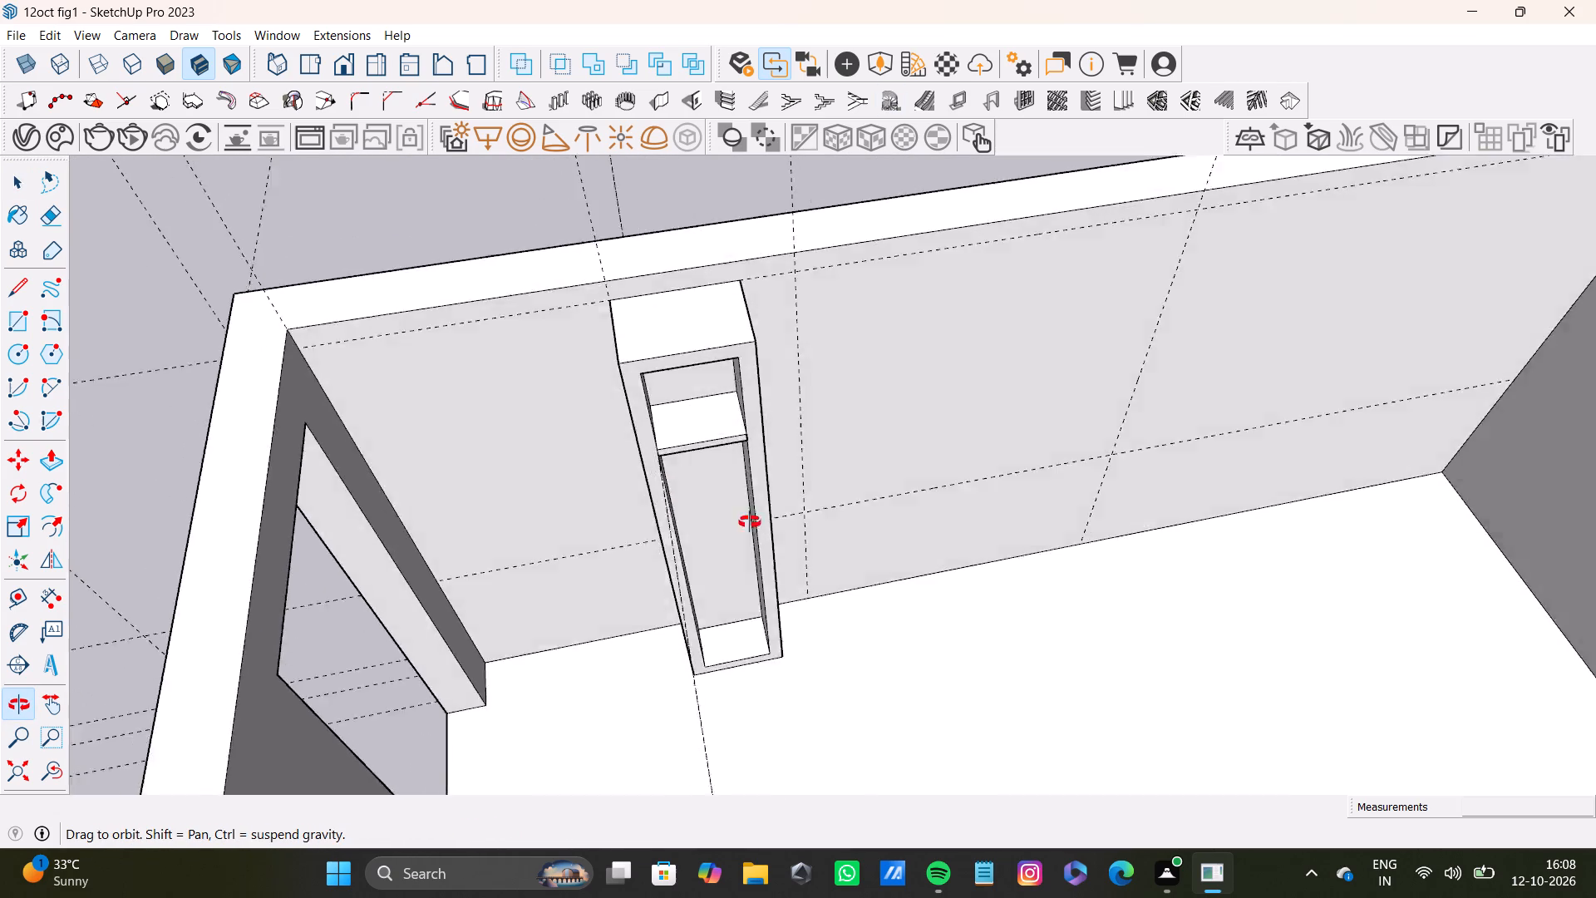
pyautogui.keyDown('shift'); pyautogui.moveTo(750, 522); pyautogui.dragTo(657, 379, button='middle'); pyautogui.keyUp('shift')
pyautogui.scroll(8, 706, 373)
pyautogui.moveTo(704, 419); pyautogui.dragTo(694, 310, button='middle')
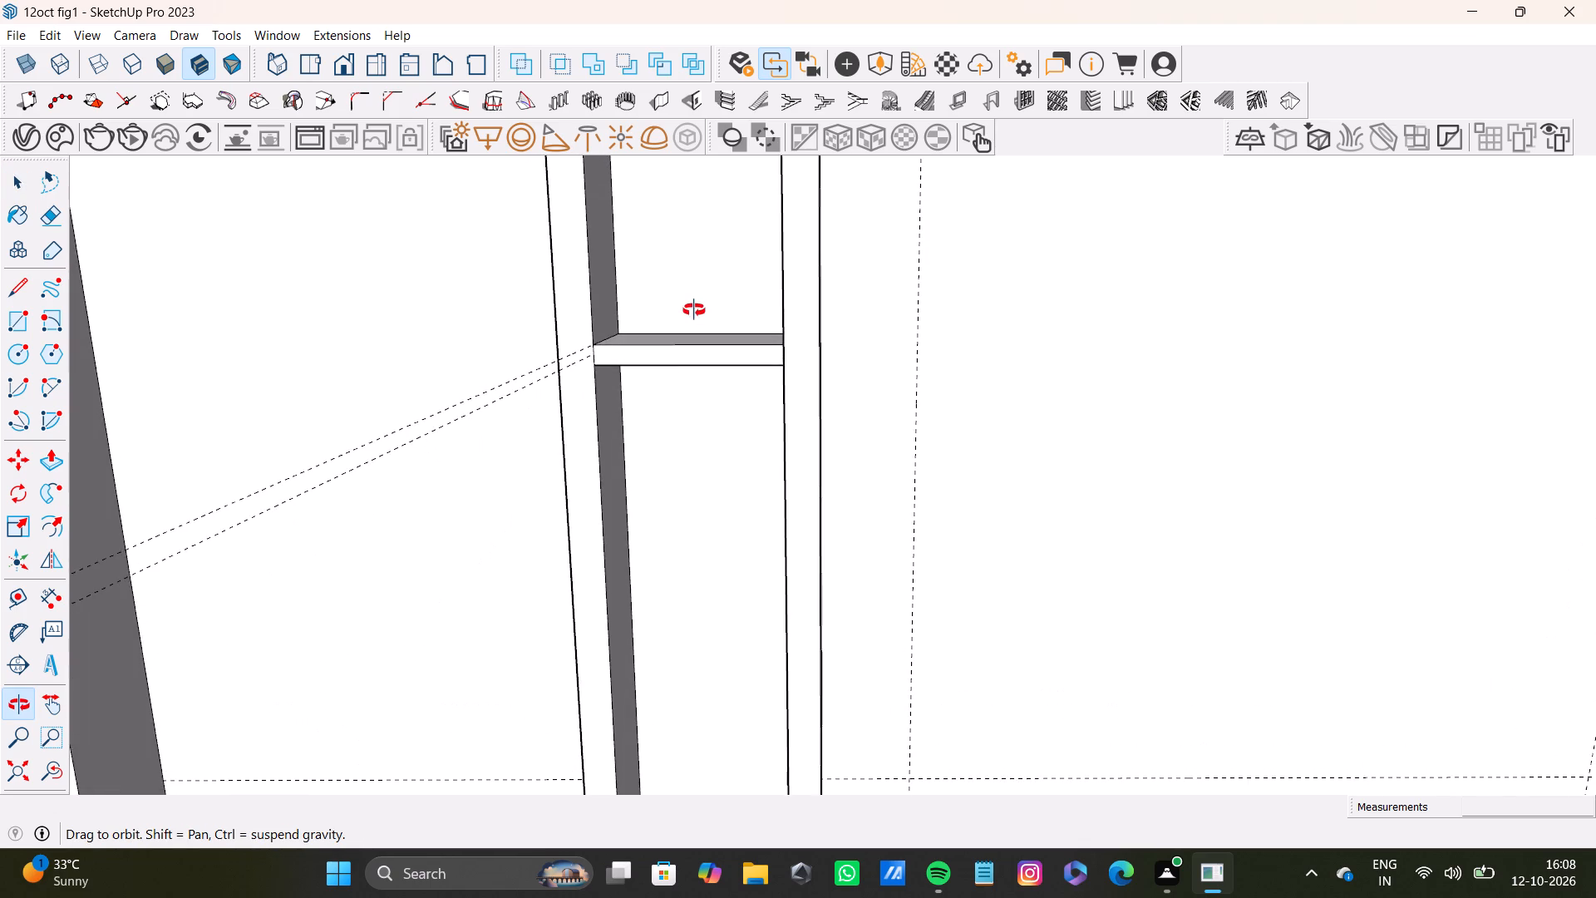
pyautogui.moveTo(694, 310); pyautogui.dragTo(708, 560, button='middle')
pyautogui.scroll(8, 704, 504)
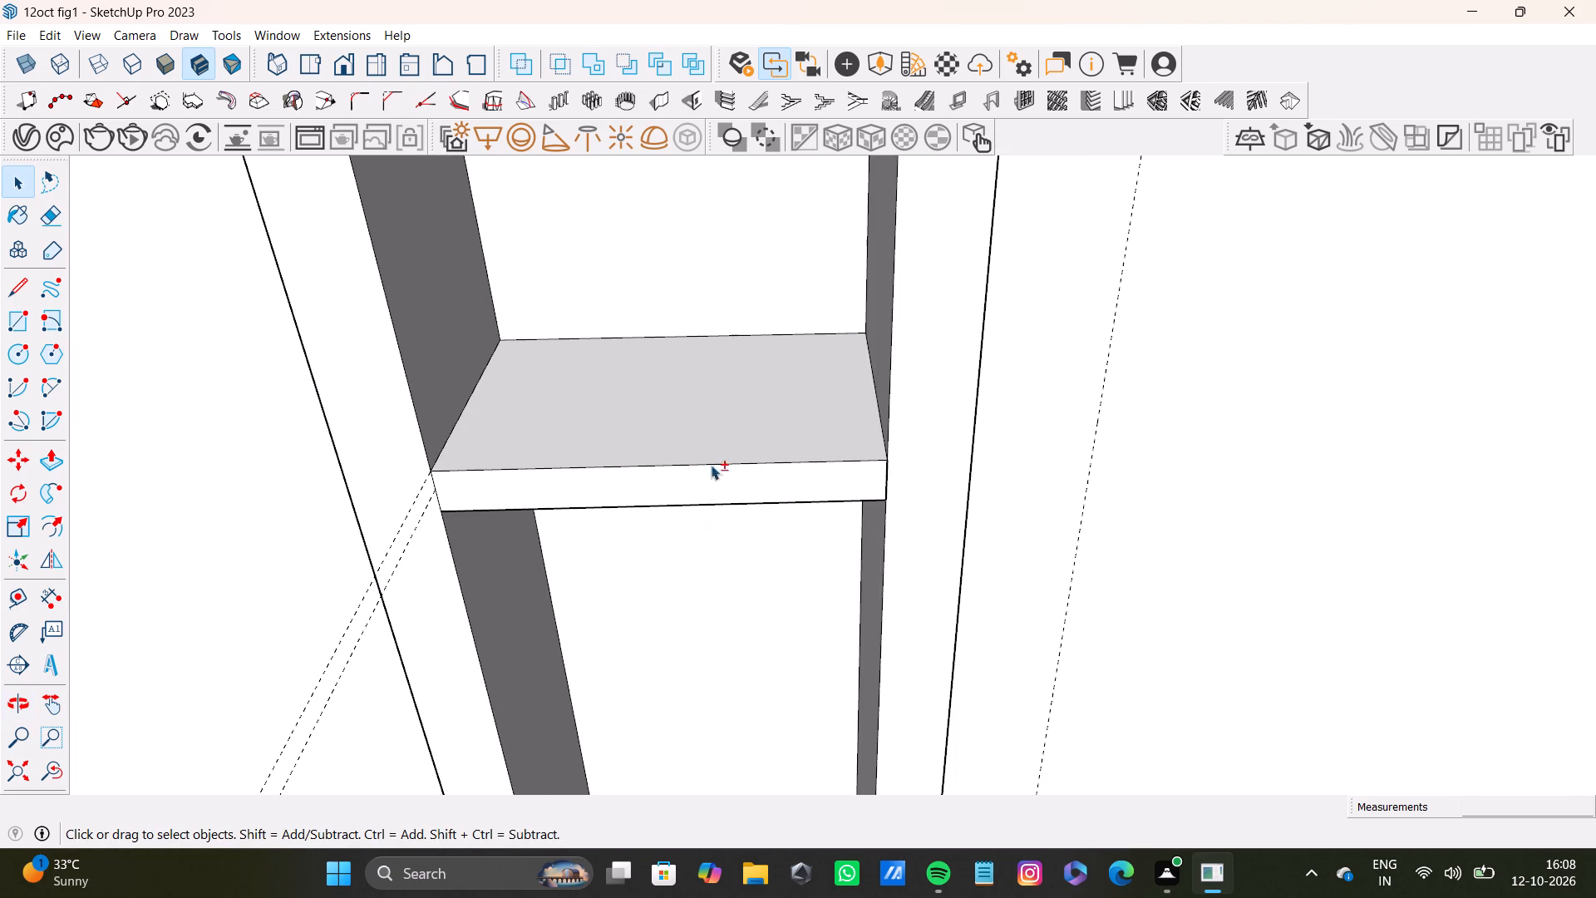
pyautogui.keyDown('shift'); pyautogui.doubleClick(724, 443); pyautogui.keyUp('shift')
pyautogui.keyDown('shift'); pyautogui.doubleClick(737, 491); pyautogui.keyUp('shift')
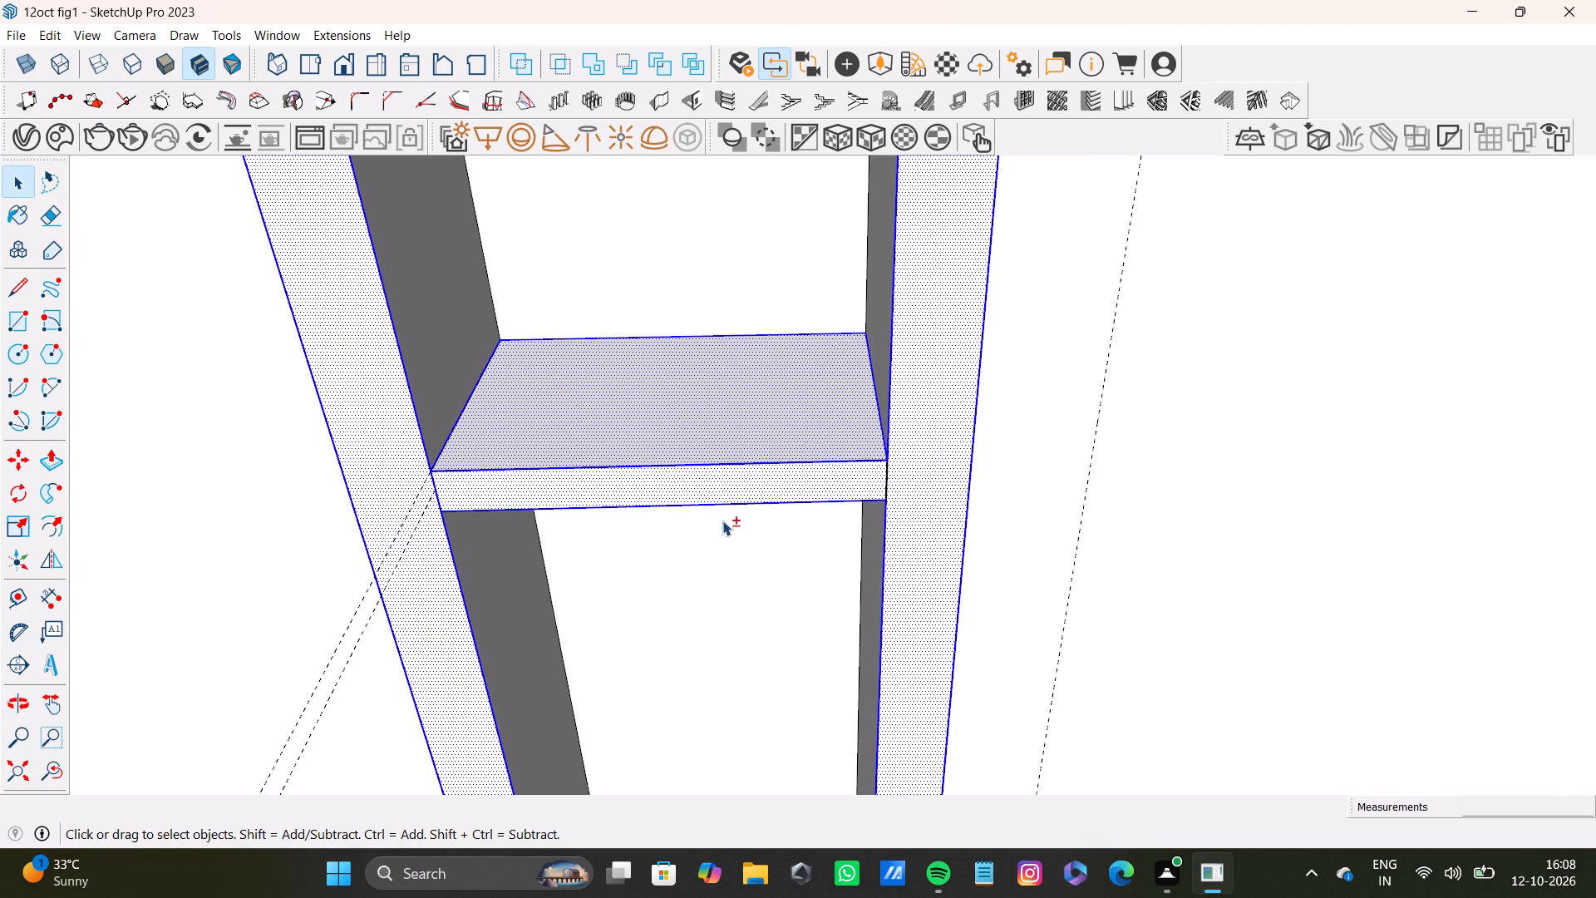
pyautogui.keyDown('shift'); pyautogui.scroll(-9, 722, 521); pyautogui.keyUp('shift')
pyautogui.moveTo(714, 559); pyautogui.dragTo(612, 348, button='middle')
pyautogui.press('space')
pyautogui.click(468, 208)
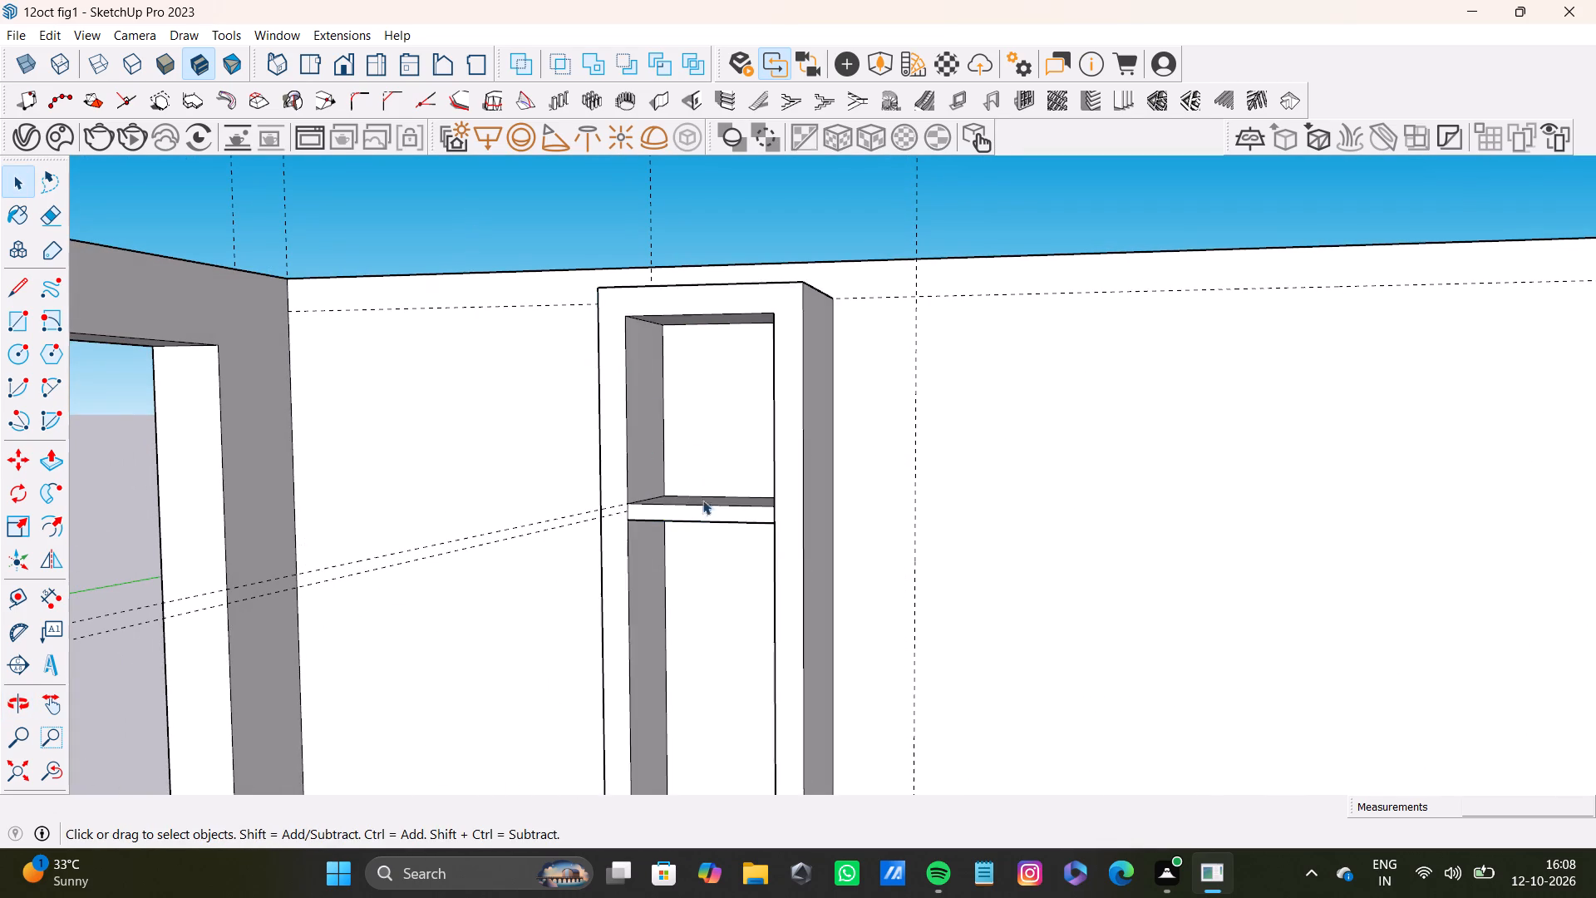
# Place a guide on the recess's doorway-side inner face, about 1' 4 3/4" below the shelf's underside edge.
pyautogui.scroll(5, 699, 510)
pyautogui.moveTo(690, 551); pyautogui.dragTo(661, 496, button='middle')
pyautogui.press('t')
pyautogui.scroll(5, 626, 529)
pyautogui.moveTo(623, 550); pyautogui.dragTo(590, 457, button='middle')
pyautogui.scroll(3, 598, 479)
pyautogui.click(628, 530)
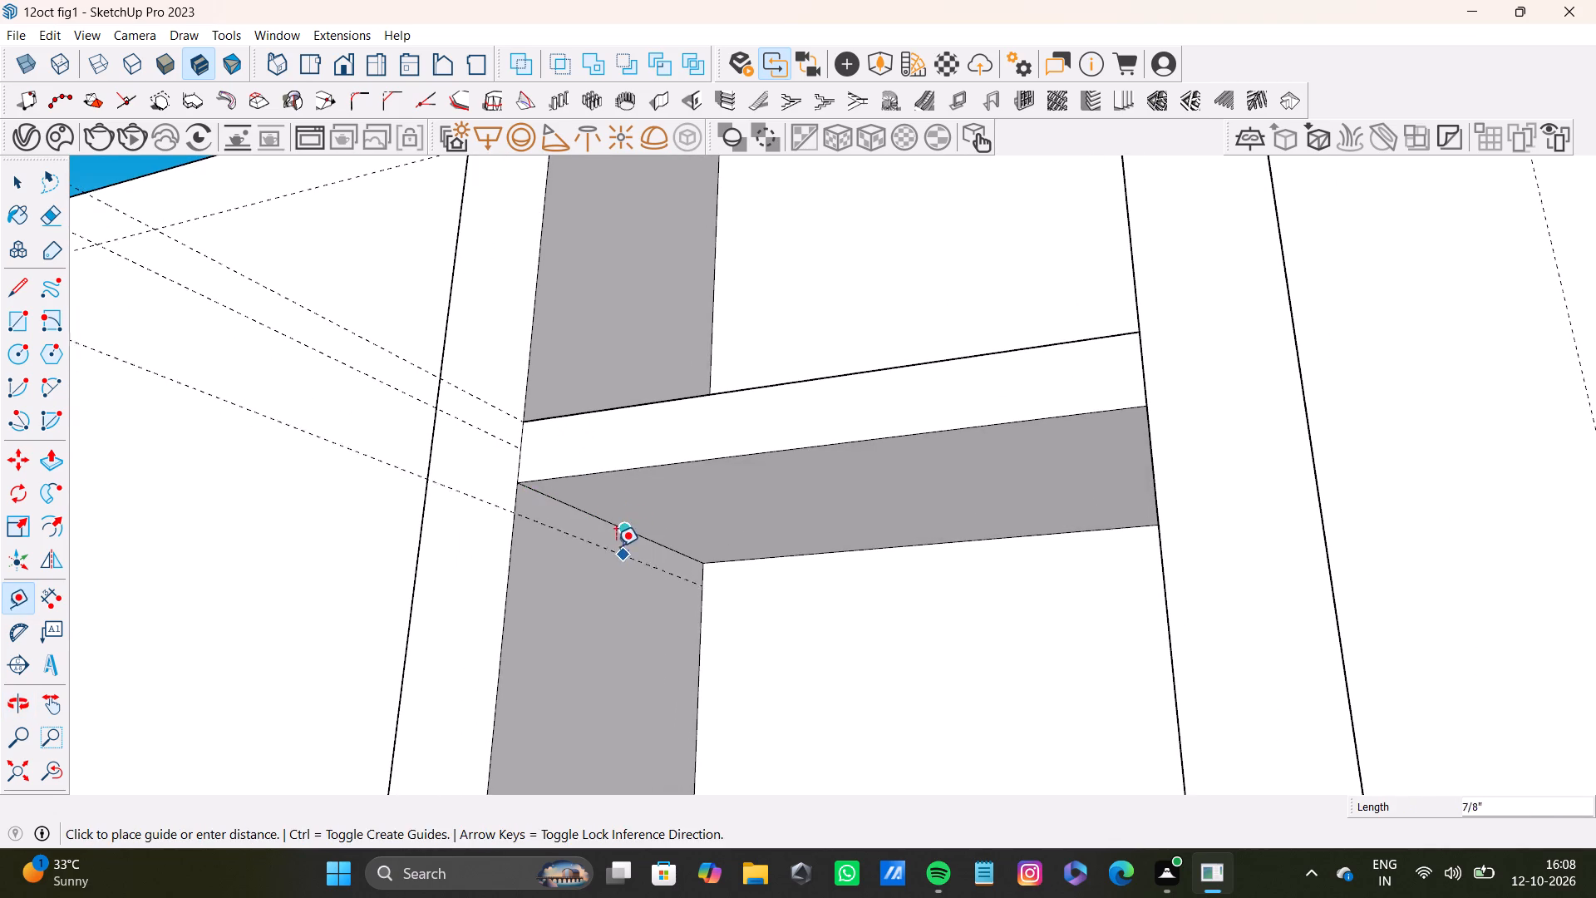
pyautogui.scroll(-4, 616, 546)
pyautogui.keyDown('shift'); pyautogui.moveTo(666, 651); pyautogui.dragTo(681, 496, button='middle'); pyautogui.keyUp('shift')
pyautogui.scroll(-4, 655, 550)
pyautogui.keyDown('shift'); pyautogui.moveTo(663, 563); pyautogui.dragTo(751, 328, button='middle'); pyautogui.keyUp('shift')
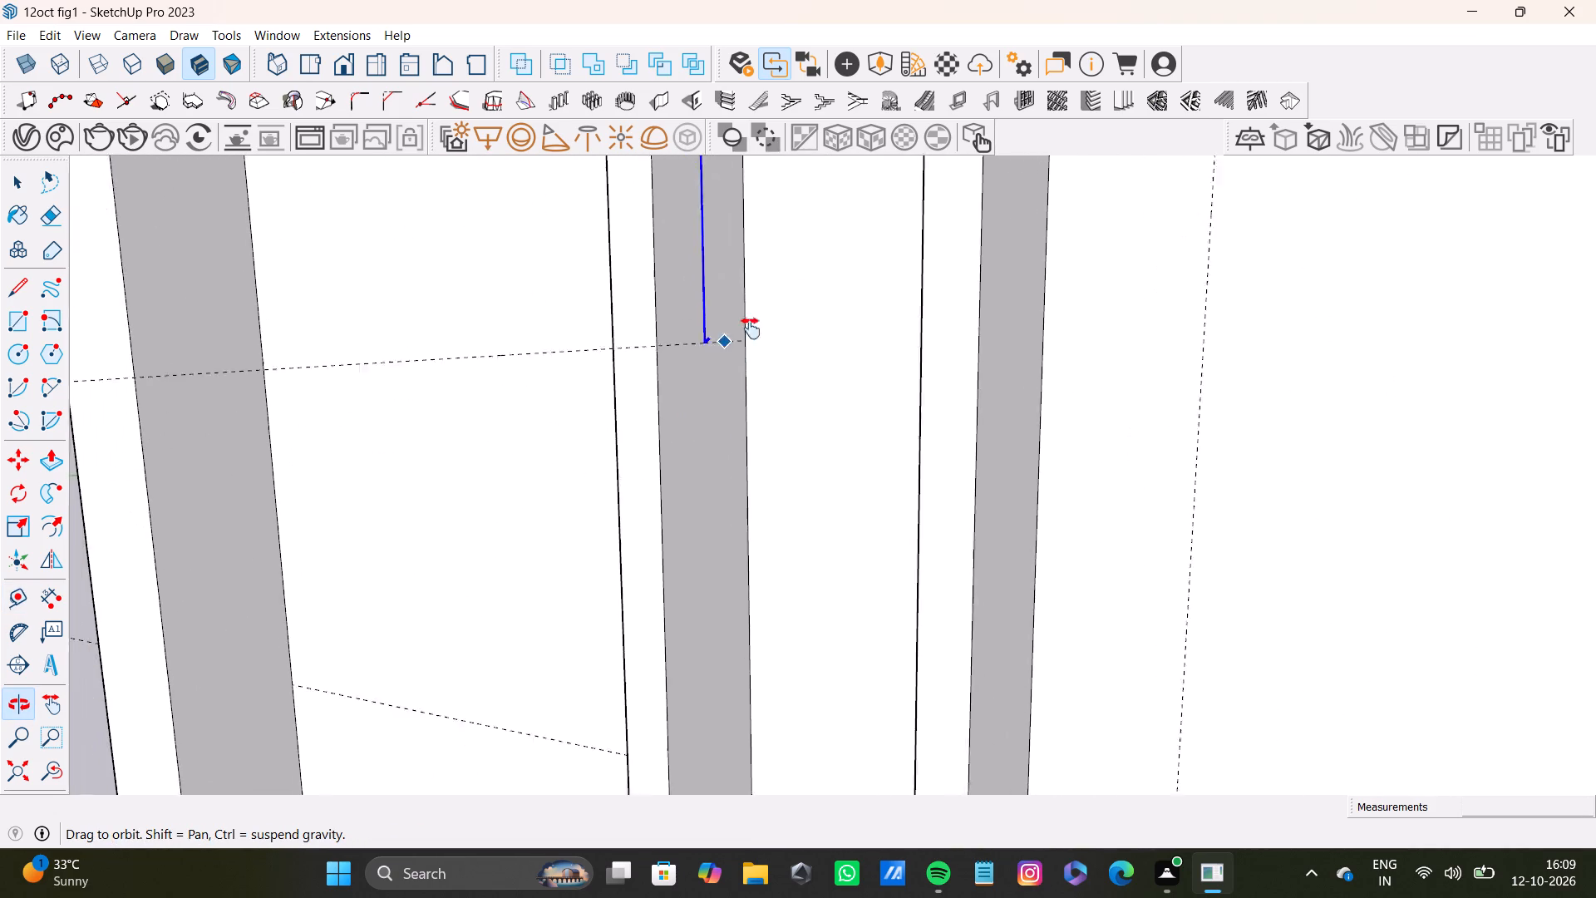
pyautogui.keyDown('shift'); pyautogui.moveTo(751, 328); pyautogui.dragTo(599, 474, button='middle'); pyautogui.keyUp('shift')
pyautogui.click(616, 422)
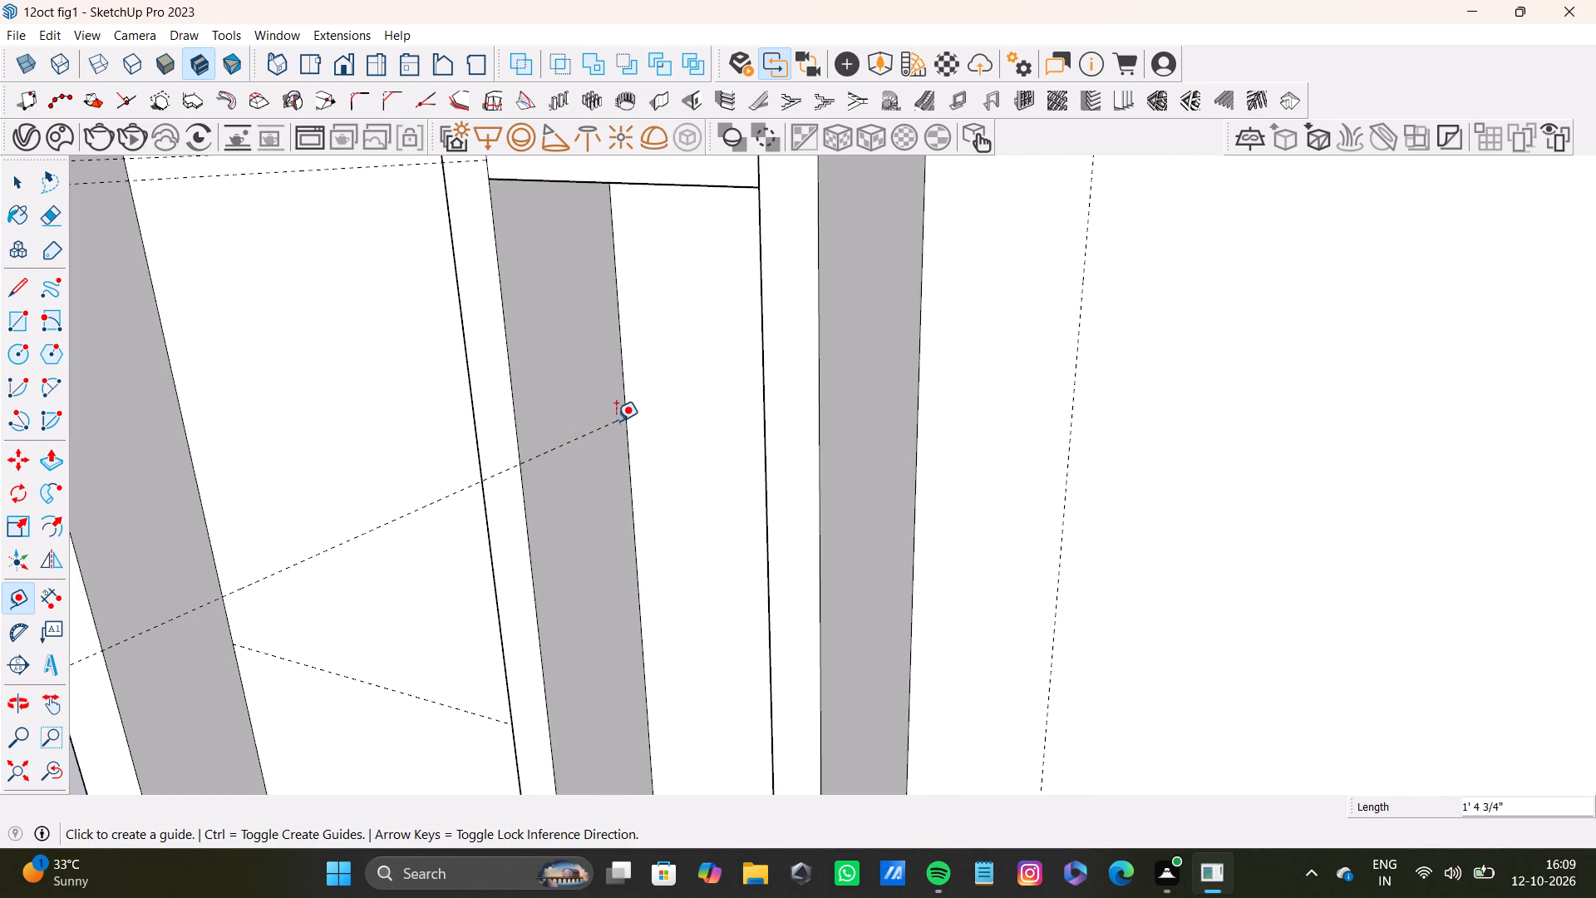
# Place a second parallel guide 7/8" below the new guide on the recess's doorway-side inner face.
pyautogui.press('t')
pyautogui.scroll(8, 574, 451)
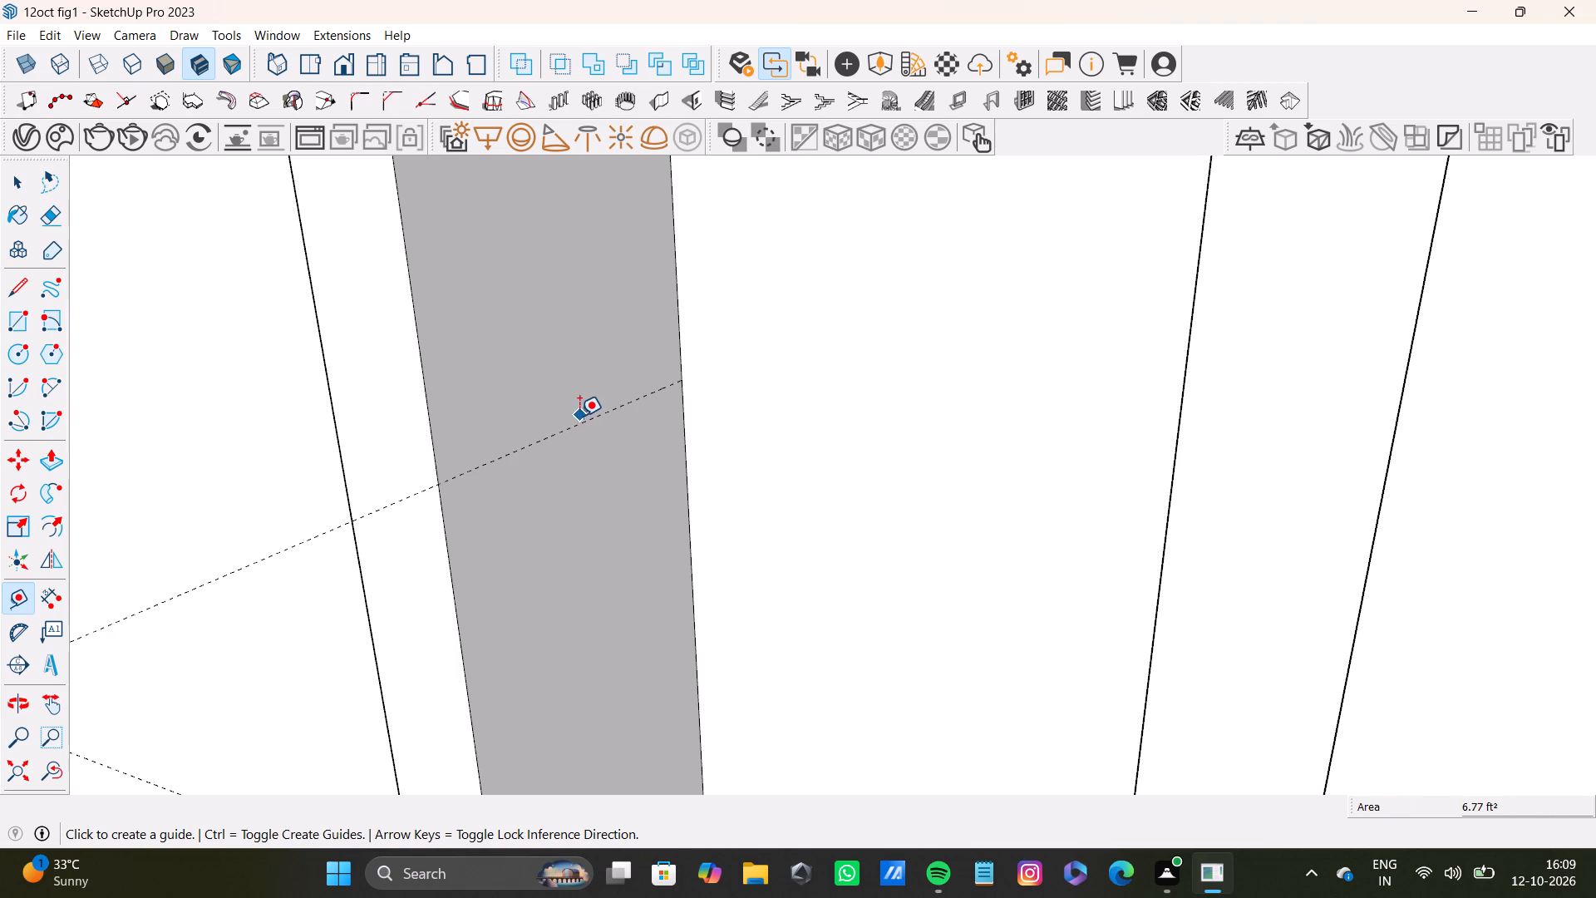
pyautogui.click(580, 422)
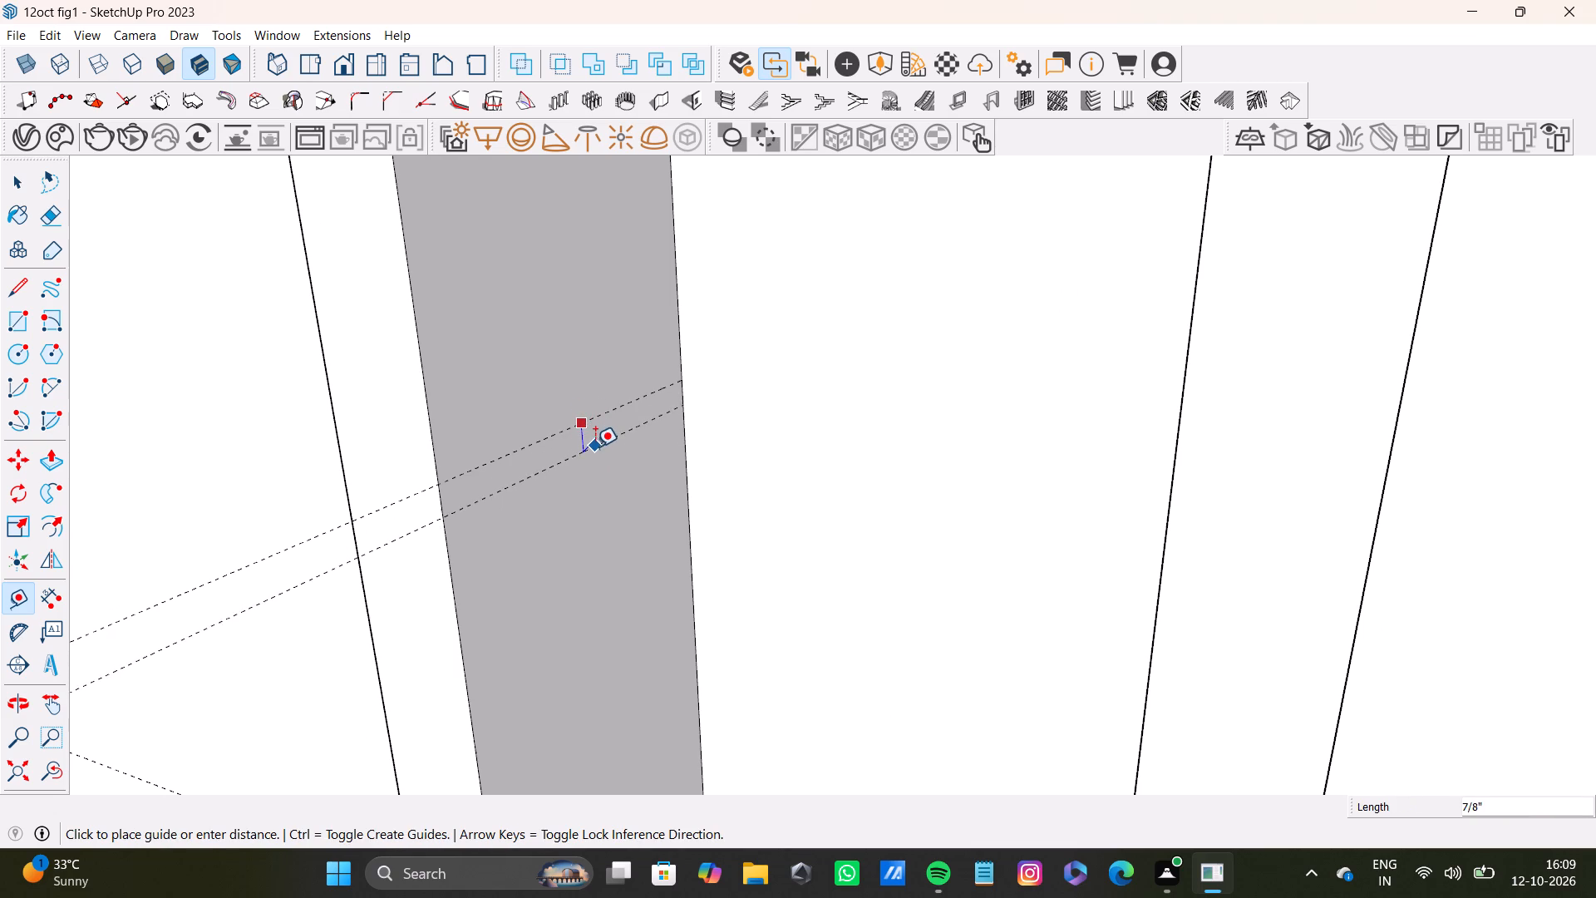
pyautogui.click(595, 447)
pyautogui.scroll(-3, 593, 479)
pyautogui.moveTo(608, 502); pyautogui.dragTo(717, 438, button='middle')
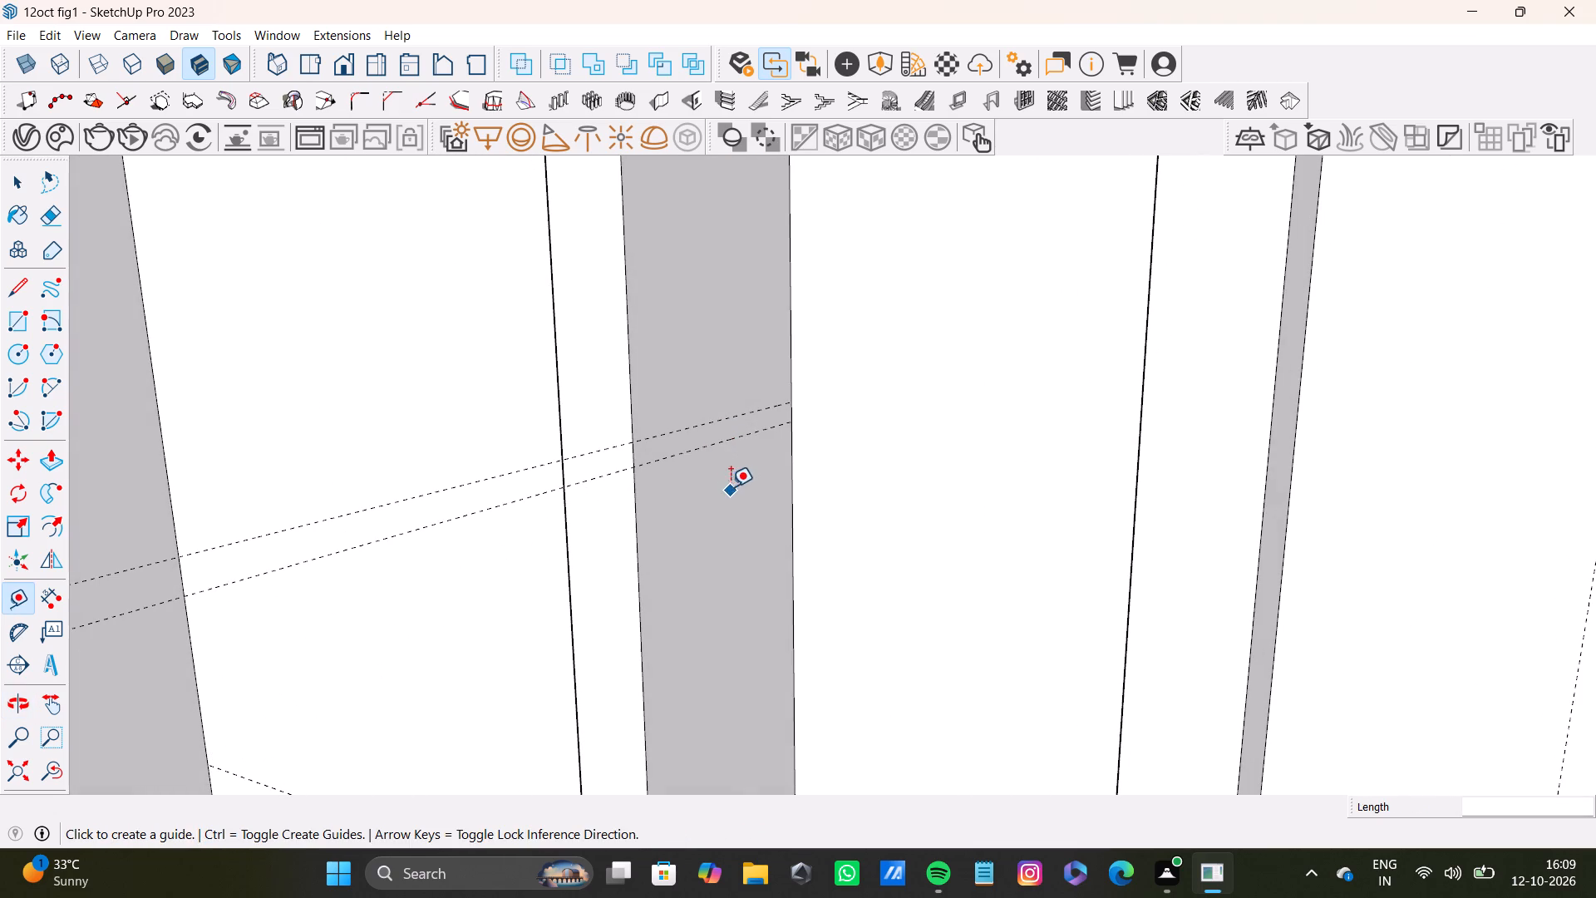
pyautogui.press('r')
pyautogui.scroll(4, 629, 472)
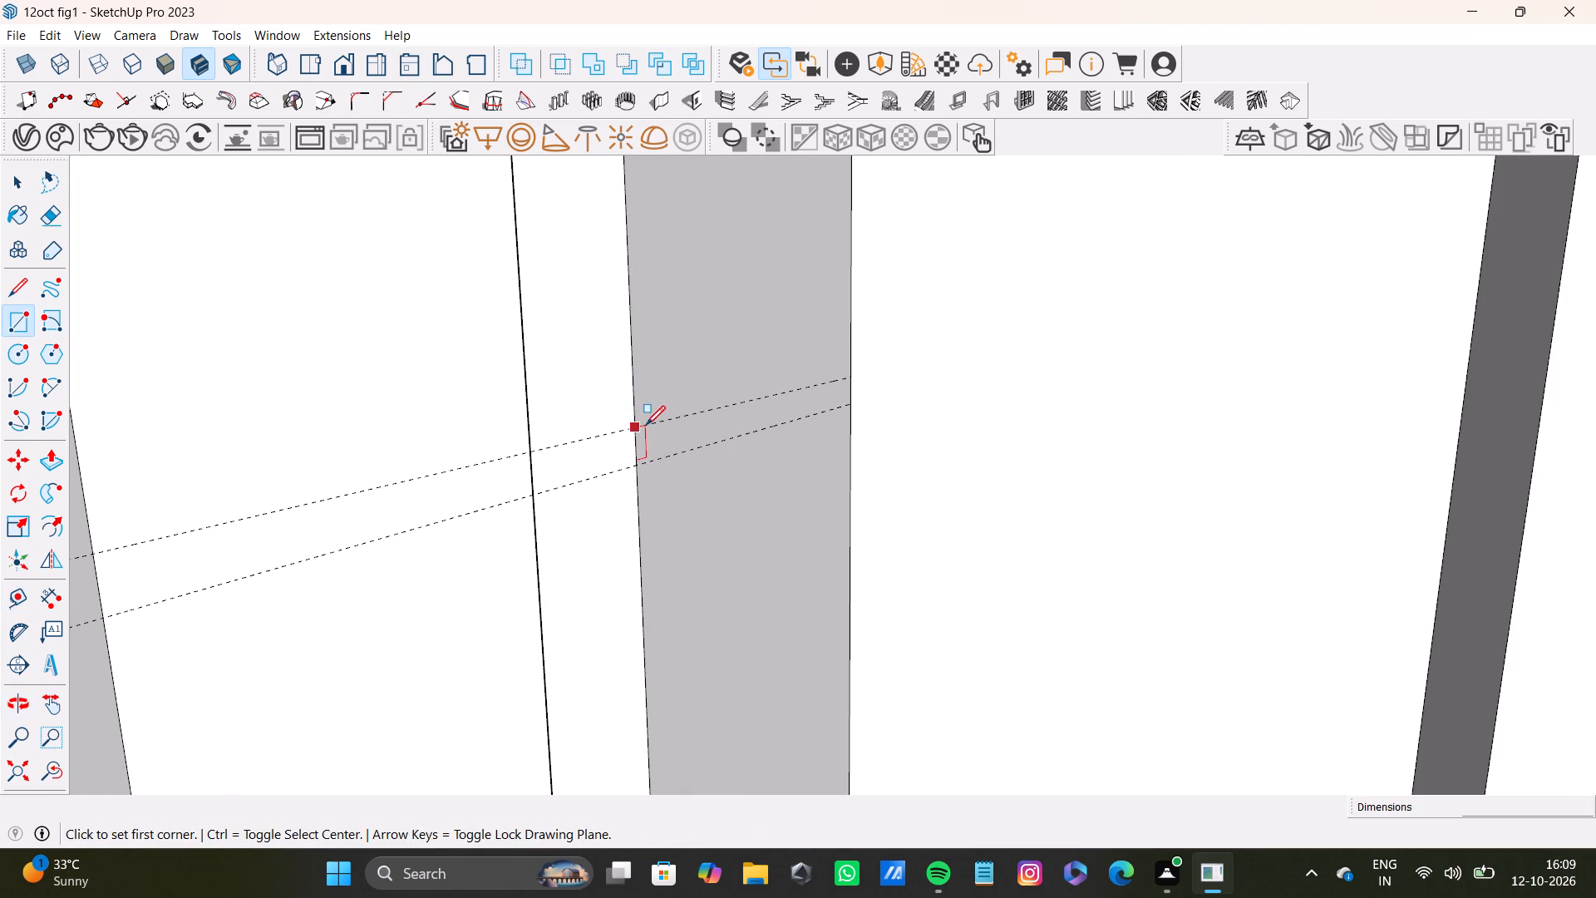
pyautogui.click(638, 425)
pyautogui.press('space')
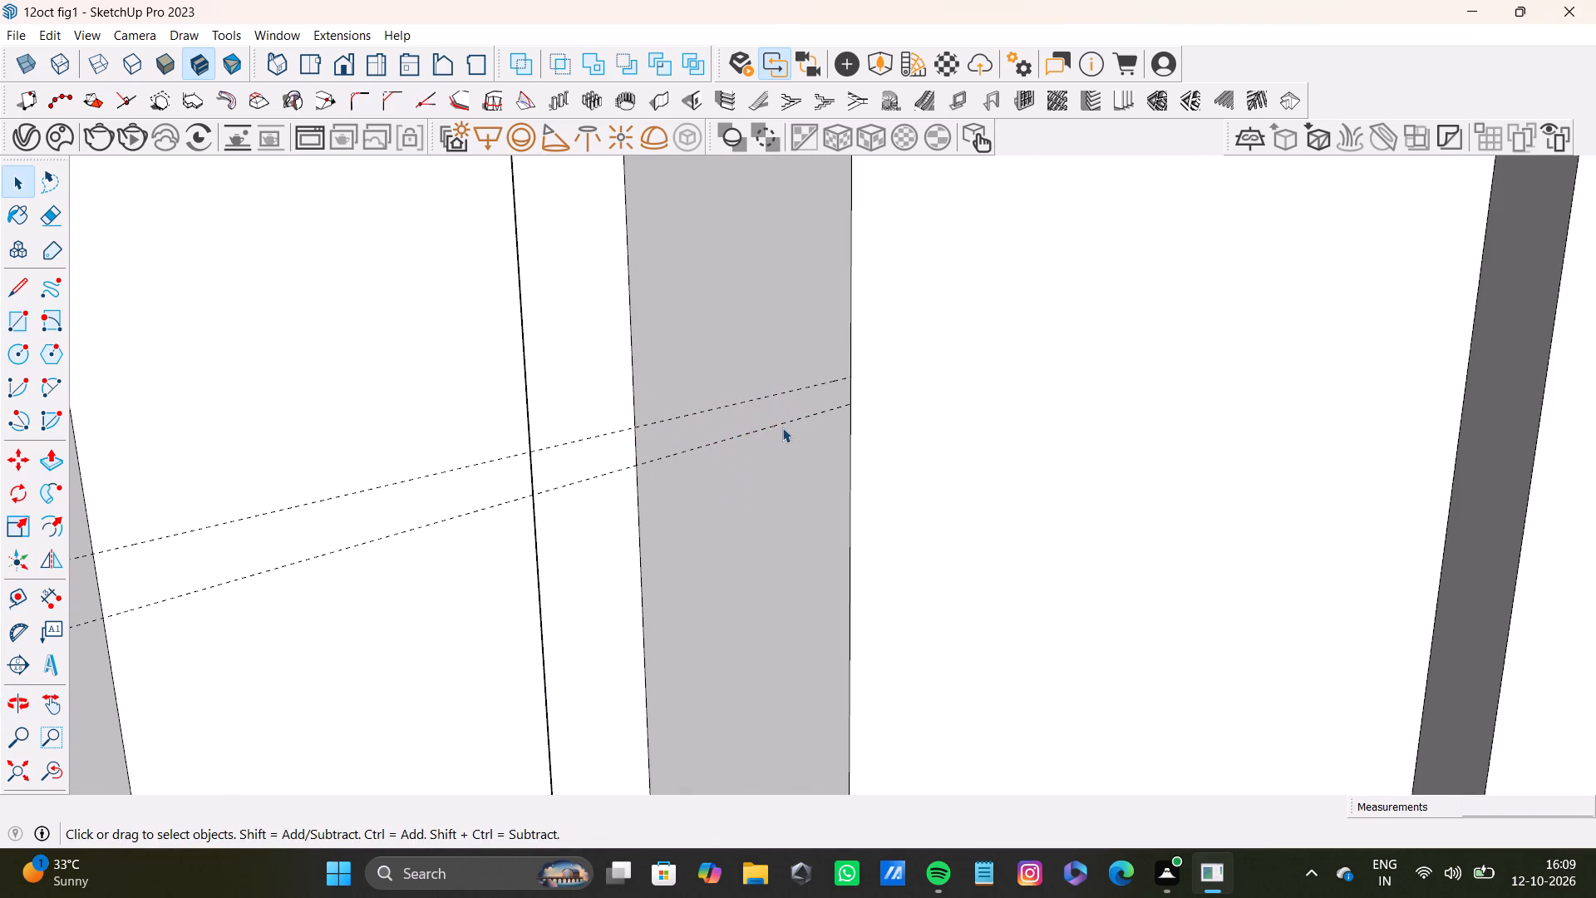
# Draw a 7/8" by 11 3/16" rectangle between the two new guides across the depth of the recess's doorway-side inner face.
pyautogui.press('r')
pyautogui.scroll(5, 658, 463)
pyautogui.moveTo(690, 448); pyautogui.dragTo(613, 442, button='middle')
pyautogui.scroll(2, 595, 418)
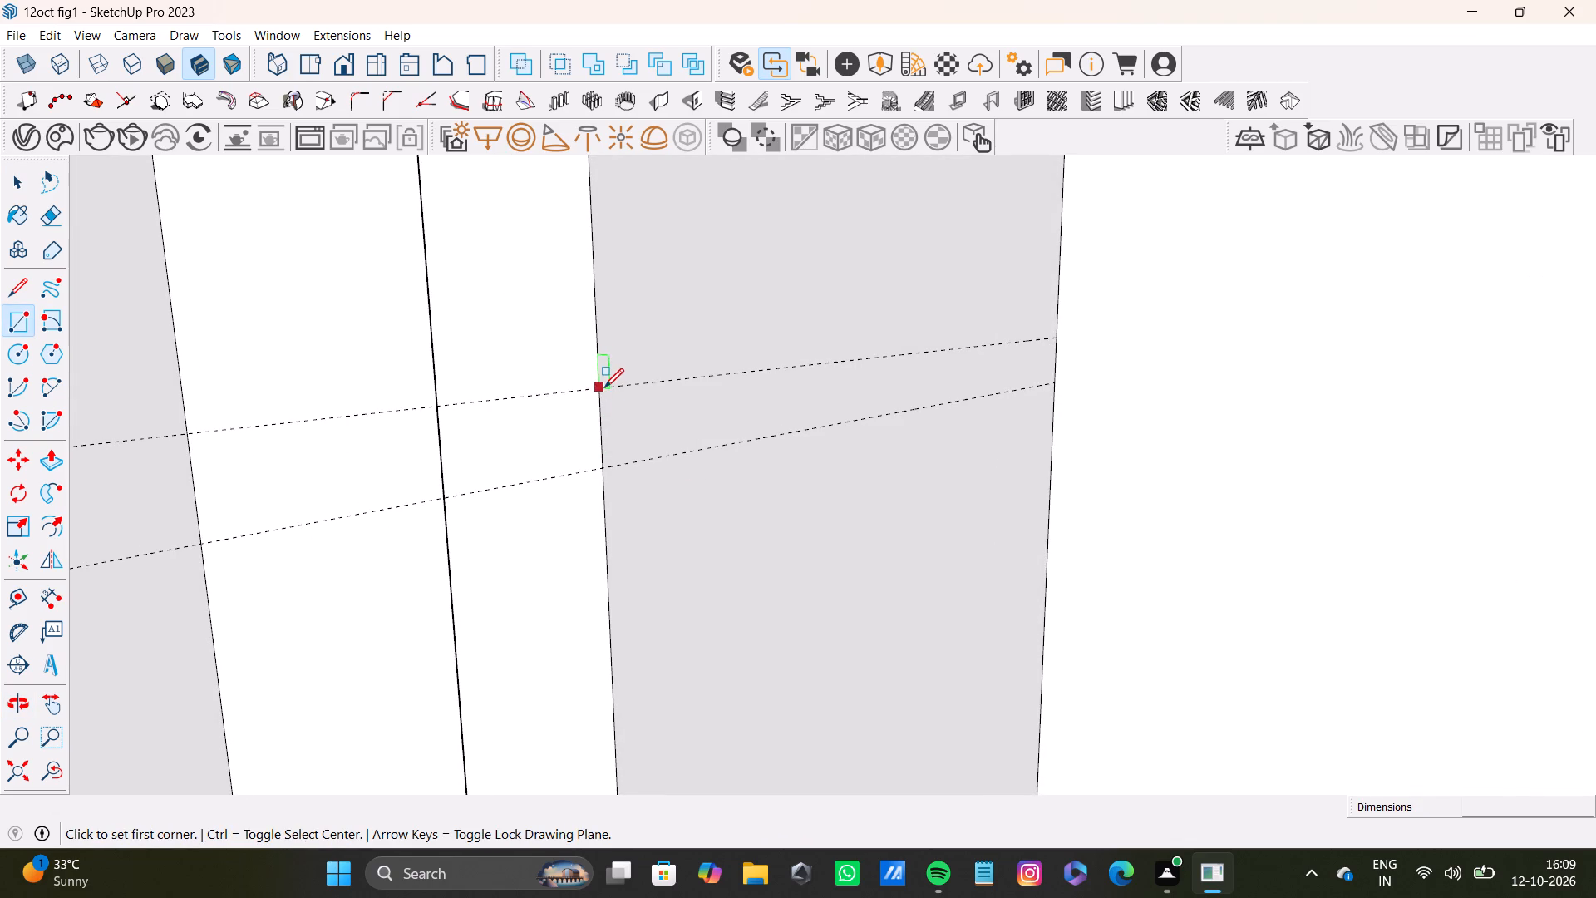
pyautogui.scroll(5, 629, 394)
pyautogui.moveTo(606, 401); pyautogui.dragTo(571, 402, button='middle')
pyautogui.scroll(3, 593, 385)
pyautogui.click(576, 379)
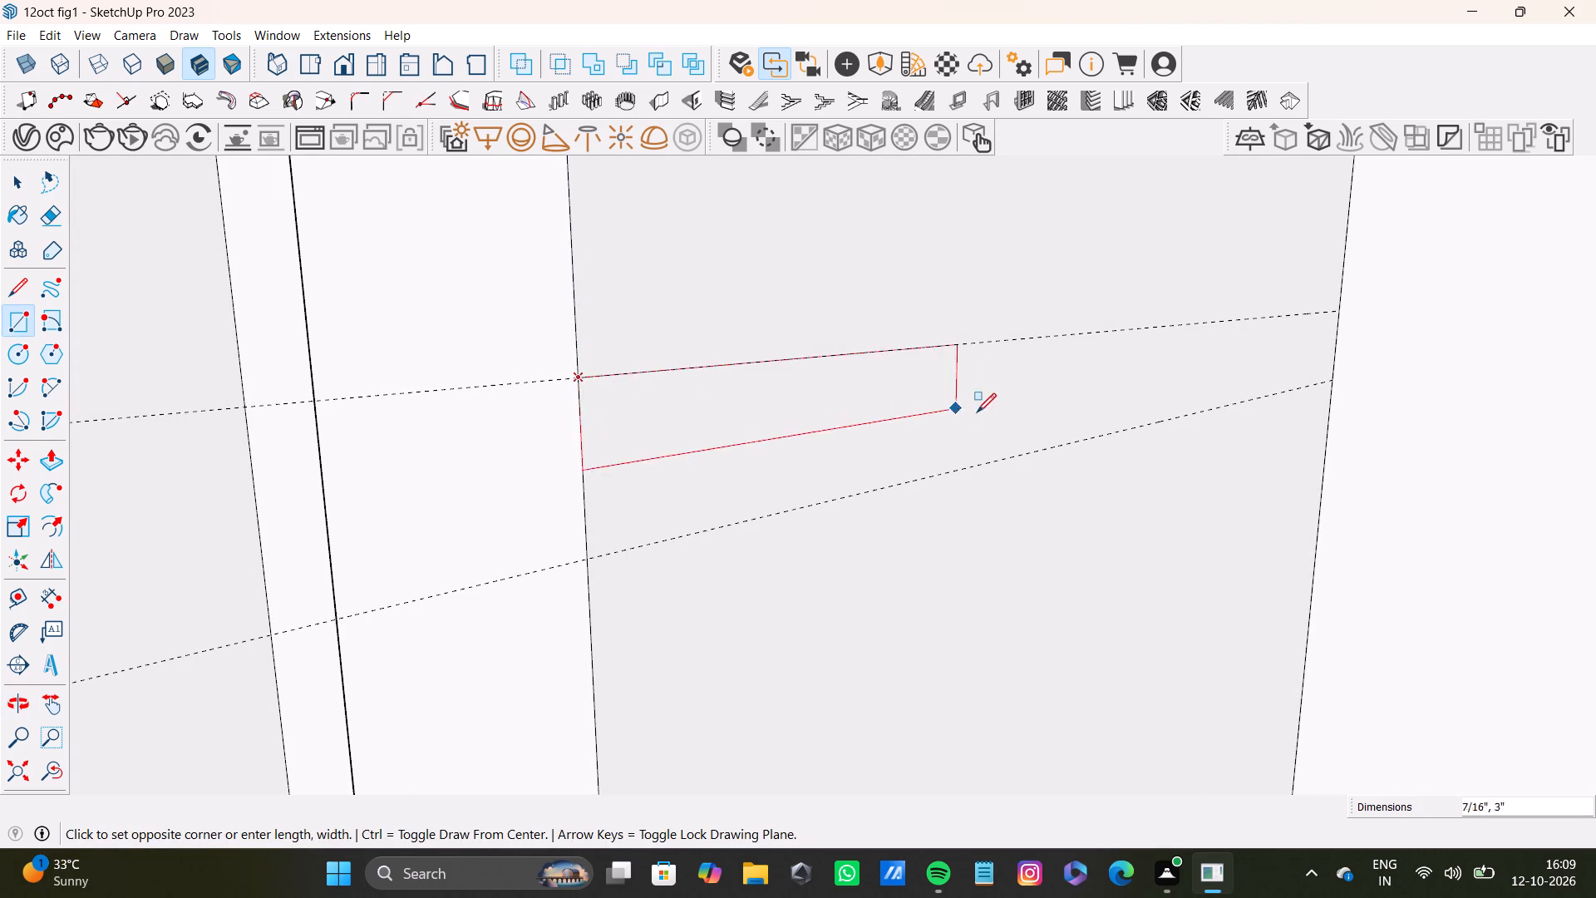
pyautogui.scroll(-2, 978, 413)
pyautogui.keyDown('shift'); pyautogui.moveTo(1016, 420); pyautogui.dragTo(848, 437, button='middle'); pyautogui.keyUp('shift')
pyautogui.keyDown('shift'); pyautogui.scroll(1, 848, 437); pyautogui.keyUp('shift')
pyautogui.click(1211, 396)
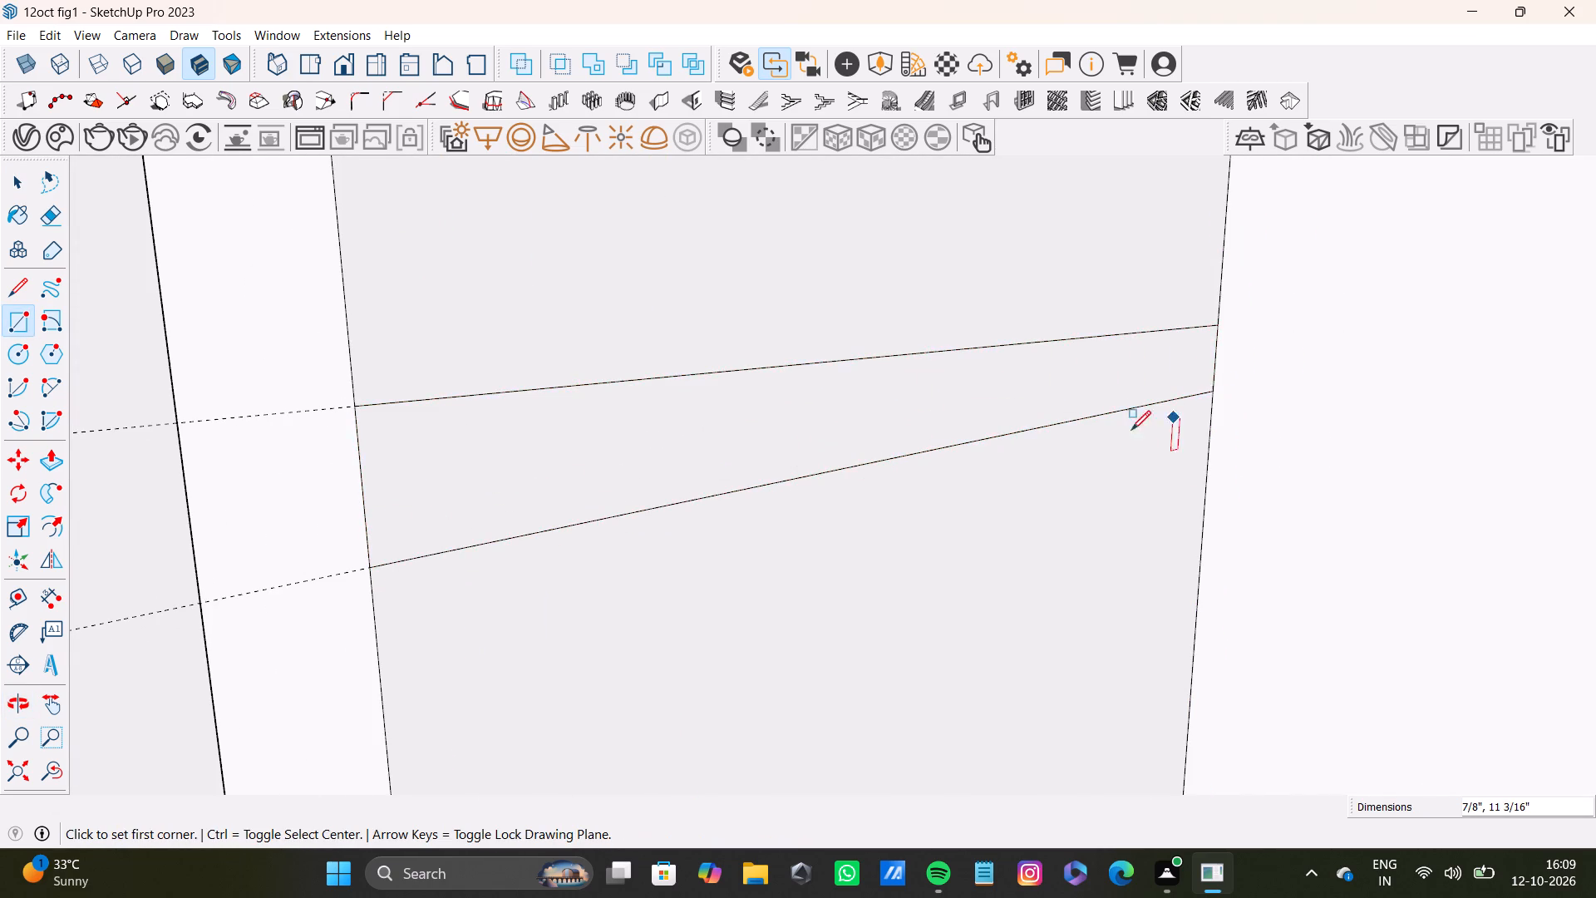
# Push/Pull the 7/8" rectangle across the recess's full width to form the second shelf.
pyautogui.scroll(-20, 1106, 441)
pyautogui.moveTo(775, 489); pyautogui.dragTo(830, 476, button='middle')
pyautogui.scroll(3, 764, 497)
pyautogui.press('space')
pyautogui.click(769, 494)
pyautogui.press('p')
pyautogui.moveTo(770, 485); pyautogui.dragTo(1064, 553)
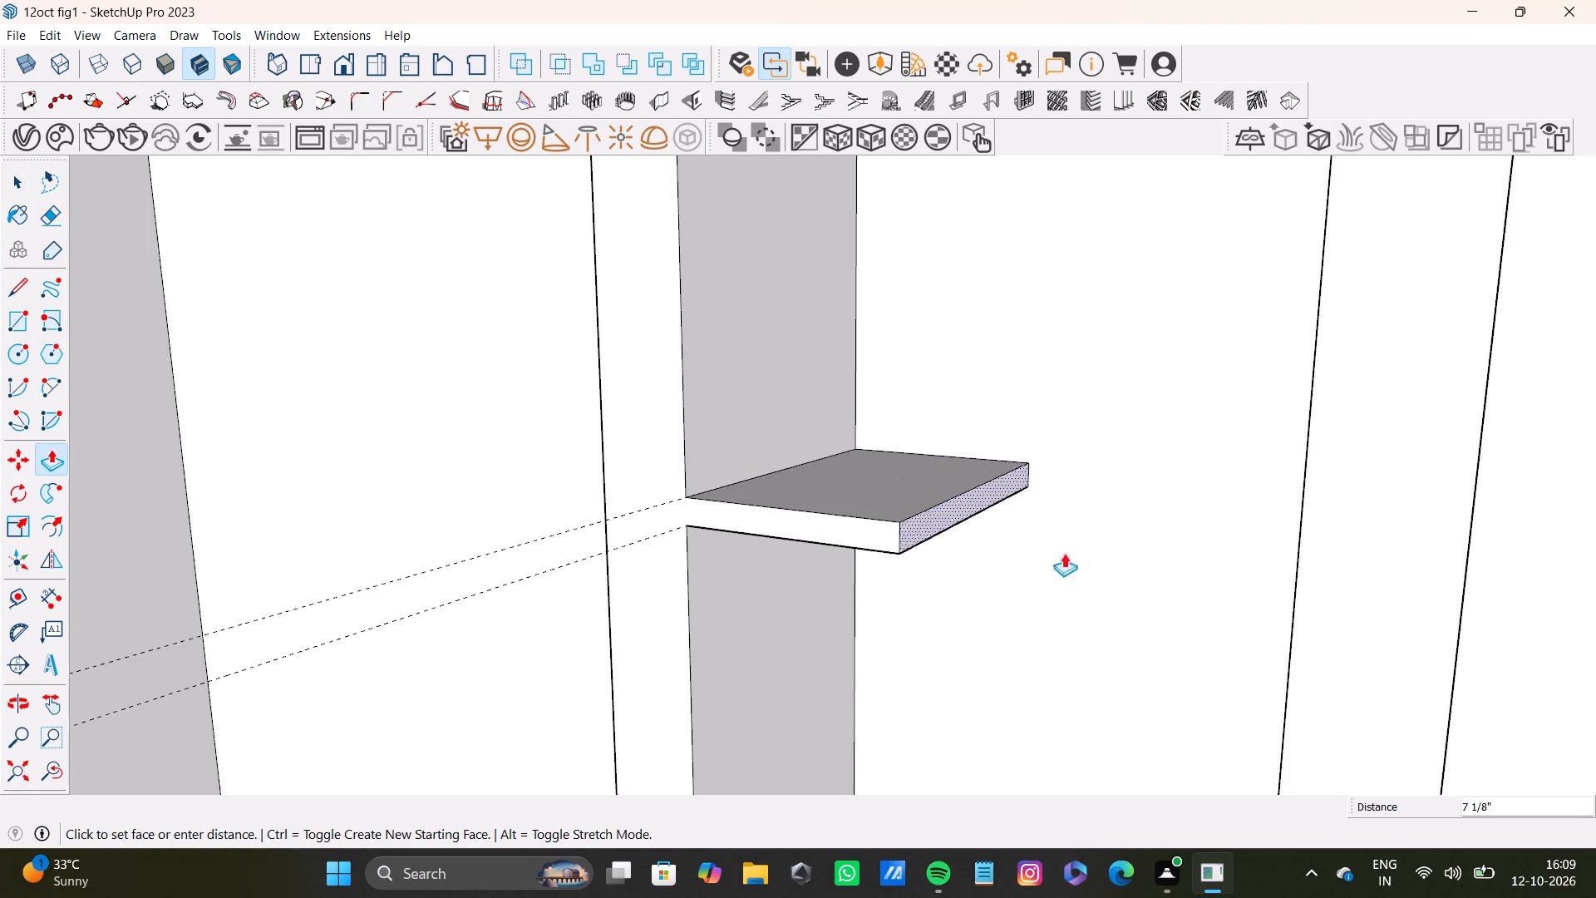
pyautogui.moveTo(1064, 553); pyautogui.dragTo(1320, 571)
# Pull the second shelf's underside face down slightly to thicken the shelf.
pyautogui.scroll(-9, 1046, 680)
pyautogui.keyDown('shift'); pyautogui.moveTo(1009, 711); pyautogui.dragTo(855, 642, button='middle'); pyautogui.keyUp('shift')
pyautogui.scroll(4, 812, 554)
pyautogui.moveTo(828, 536); pyautogui.dragTo(879, 412, button='middle')
pyautogui.scroll(5, 805, 482)
pyautogui.moveTo(855, 560); pyautogui.dragTo(846, 470, button='middle')
pyautogui.press('space')
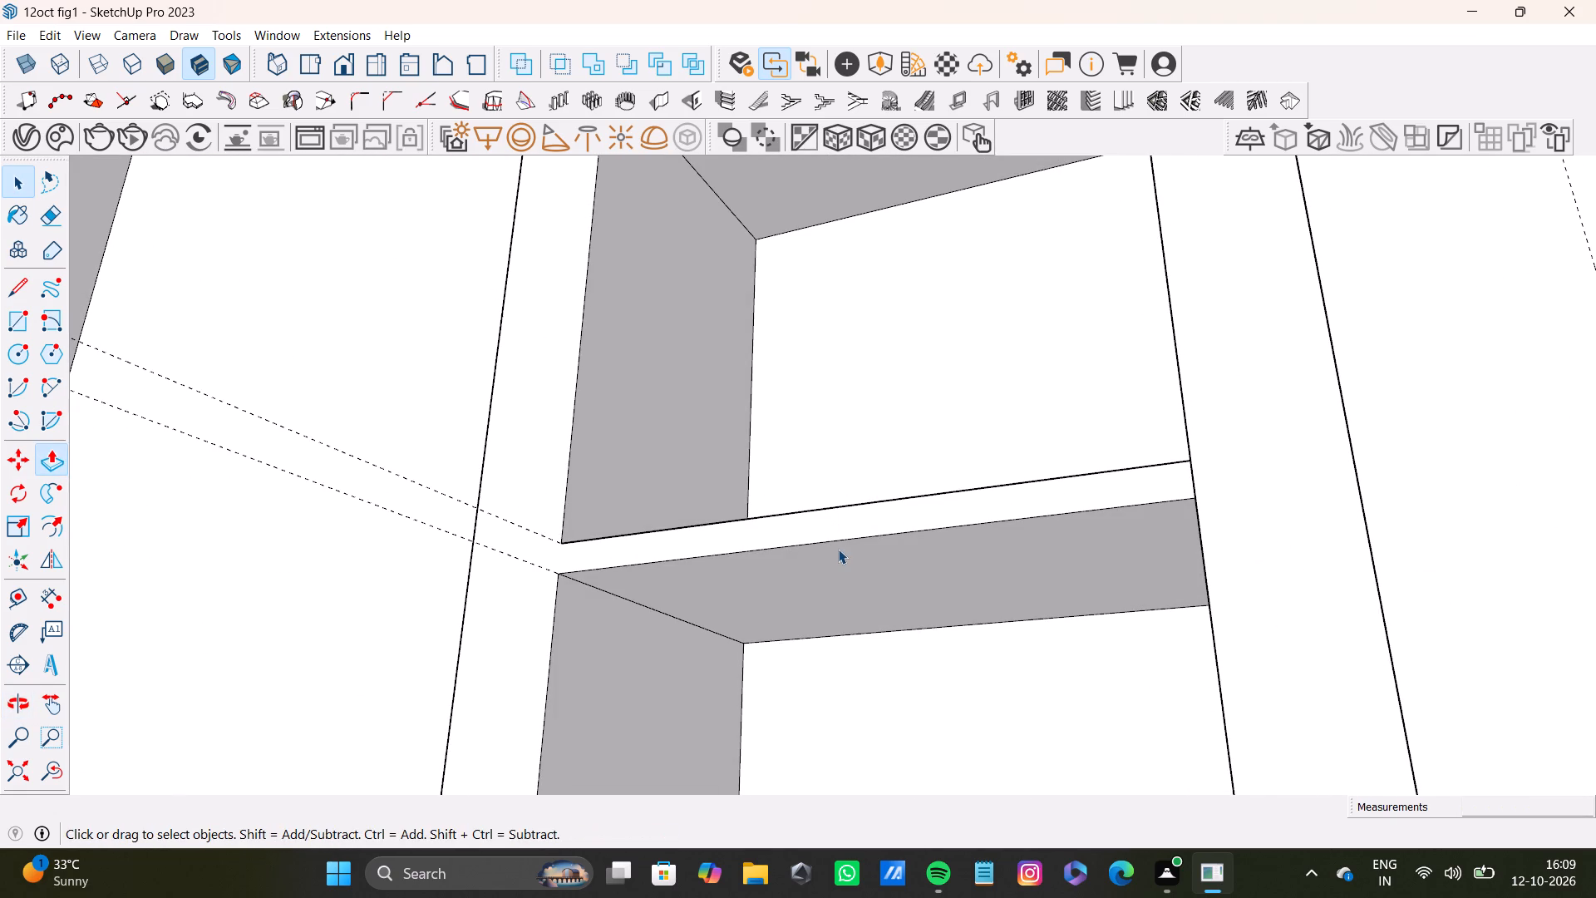
pyautogui.click(838, 549)
pyautogui.press('p')
pyautogui.moveTo(840, 548); pyautogui.dragTo(846, 576)
pyautogui.press('space')
# Draw a vertical line closing the doorway-side end of the second shelf's front face, from its top edge to its bottom edge.
pyautogui.scroll(-3, 835, 572)
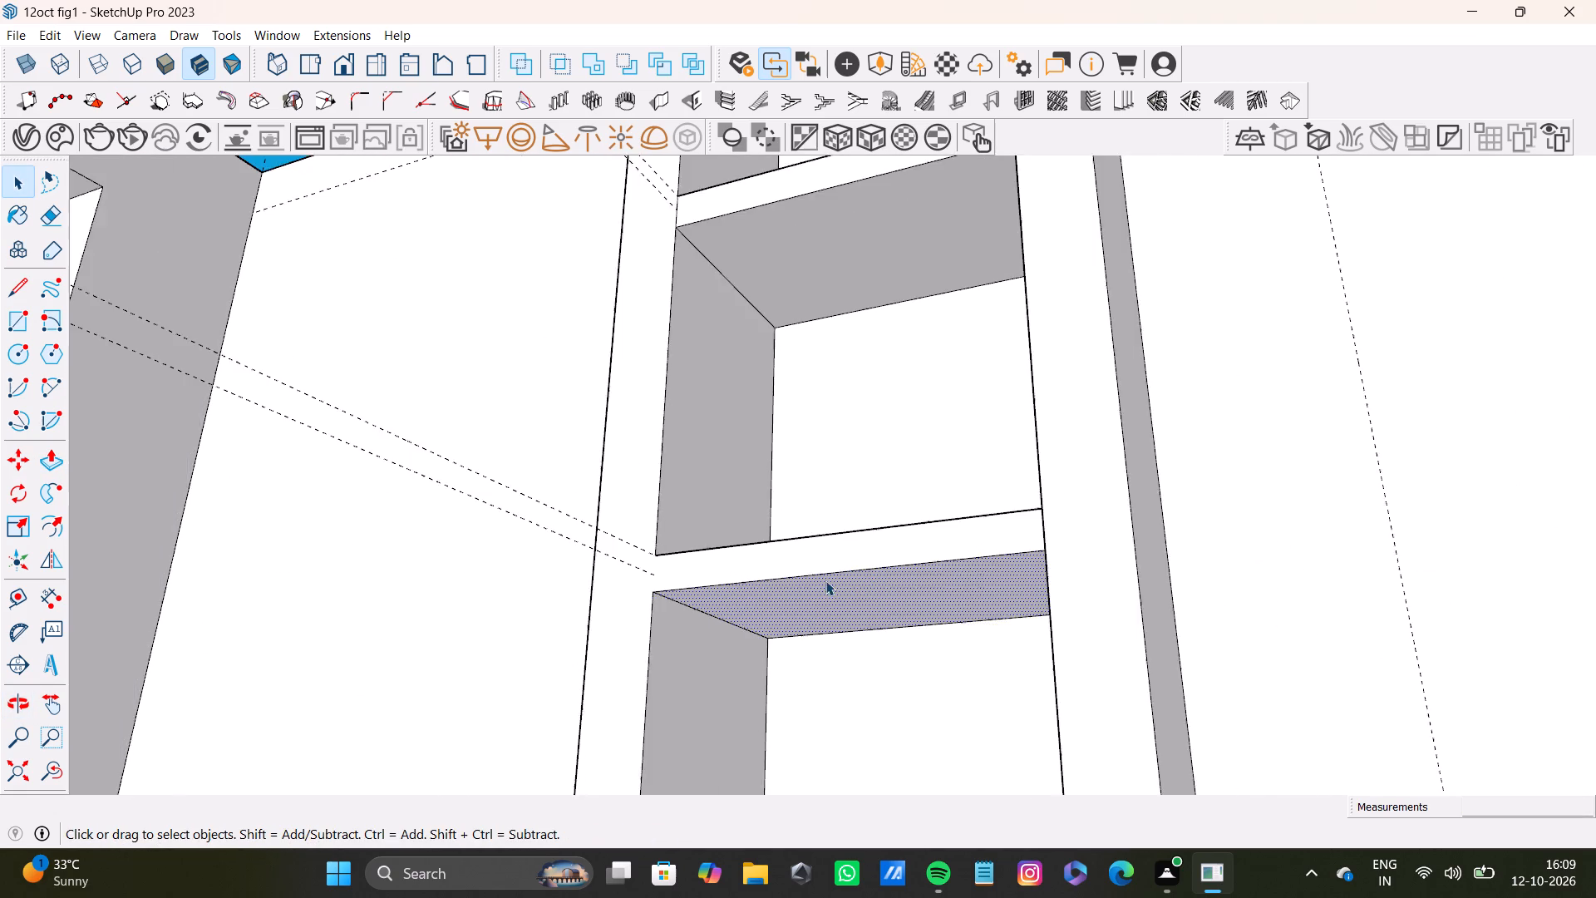
pyautogui.scroll(-11, 825, 580)
pyautogui.press('l')
pyautogui.scroll(7, 658, 610)
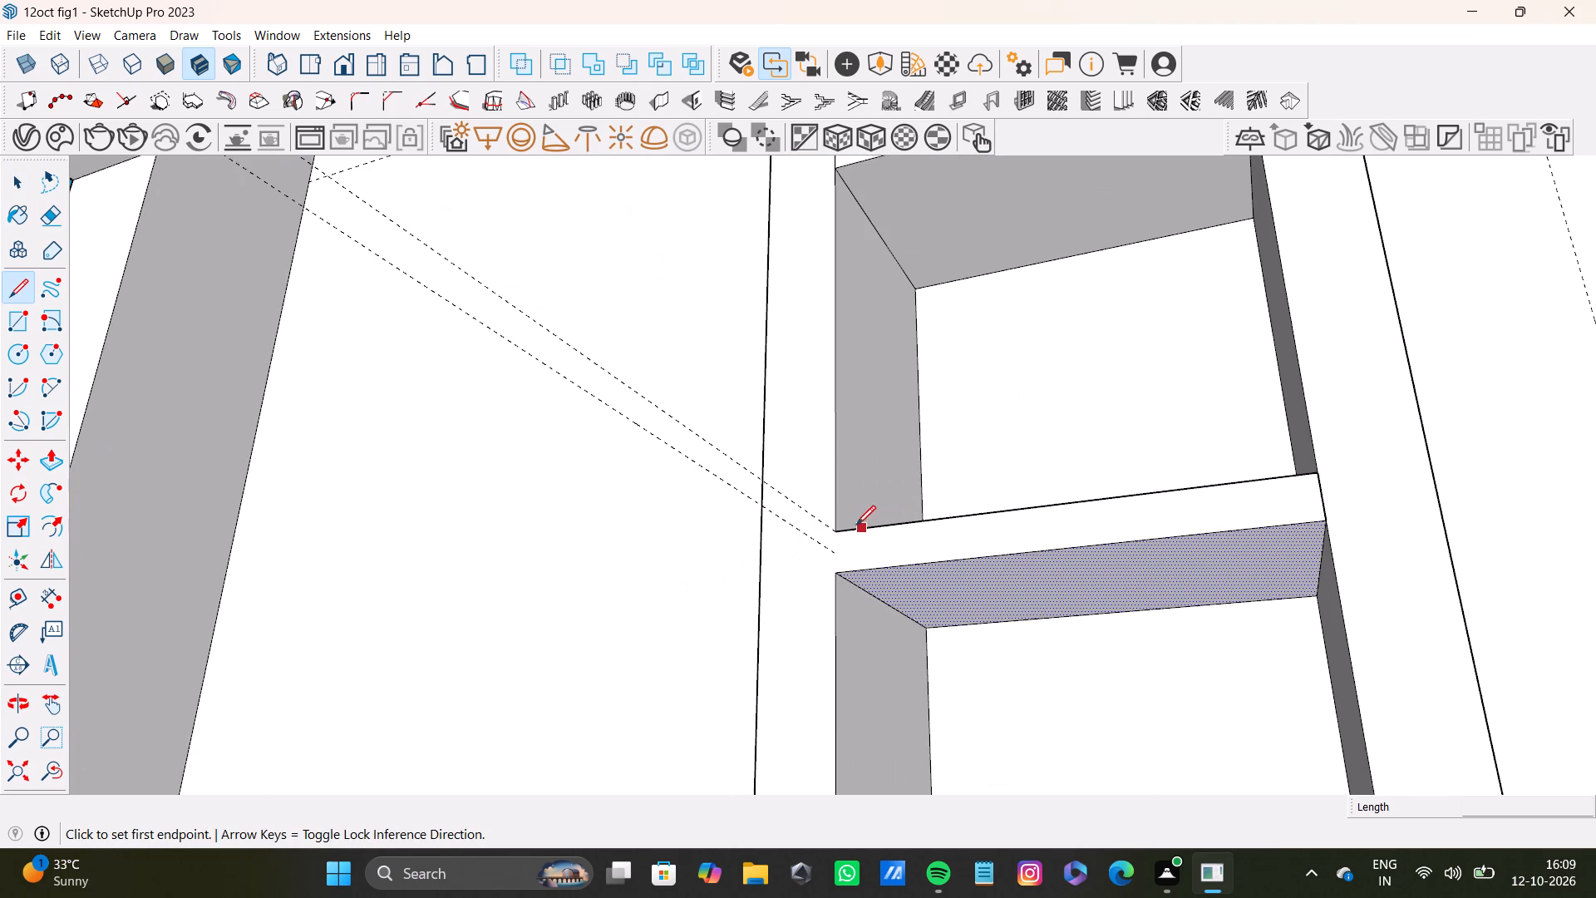
pyautogui.click(836, 529)
pyautogui.click(832, 571)
# Place a guide on the recess's doorway-side inner face, about 1' 5 3/8" below the second shelf's underside edge.
pyautogui.scroll(-8, 889, 586)
pyautogui.moveTo(927, 585); pyautogui.dragTo(1100, 552, button='middle')
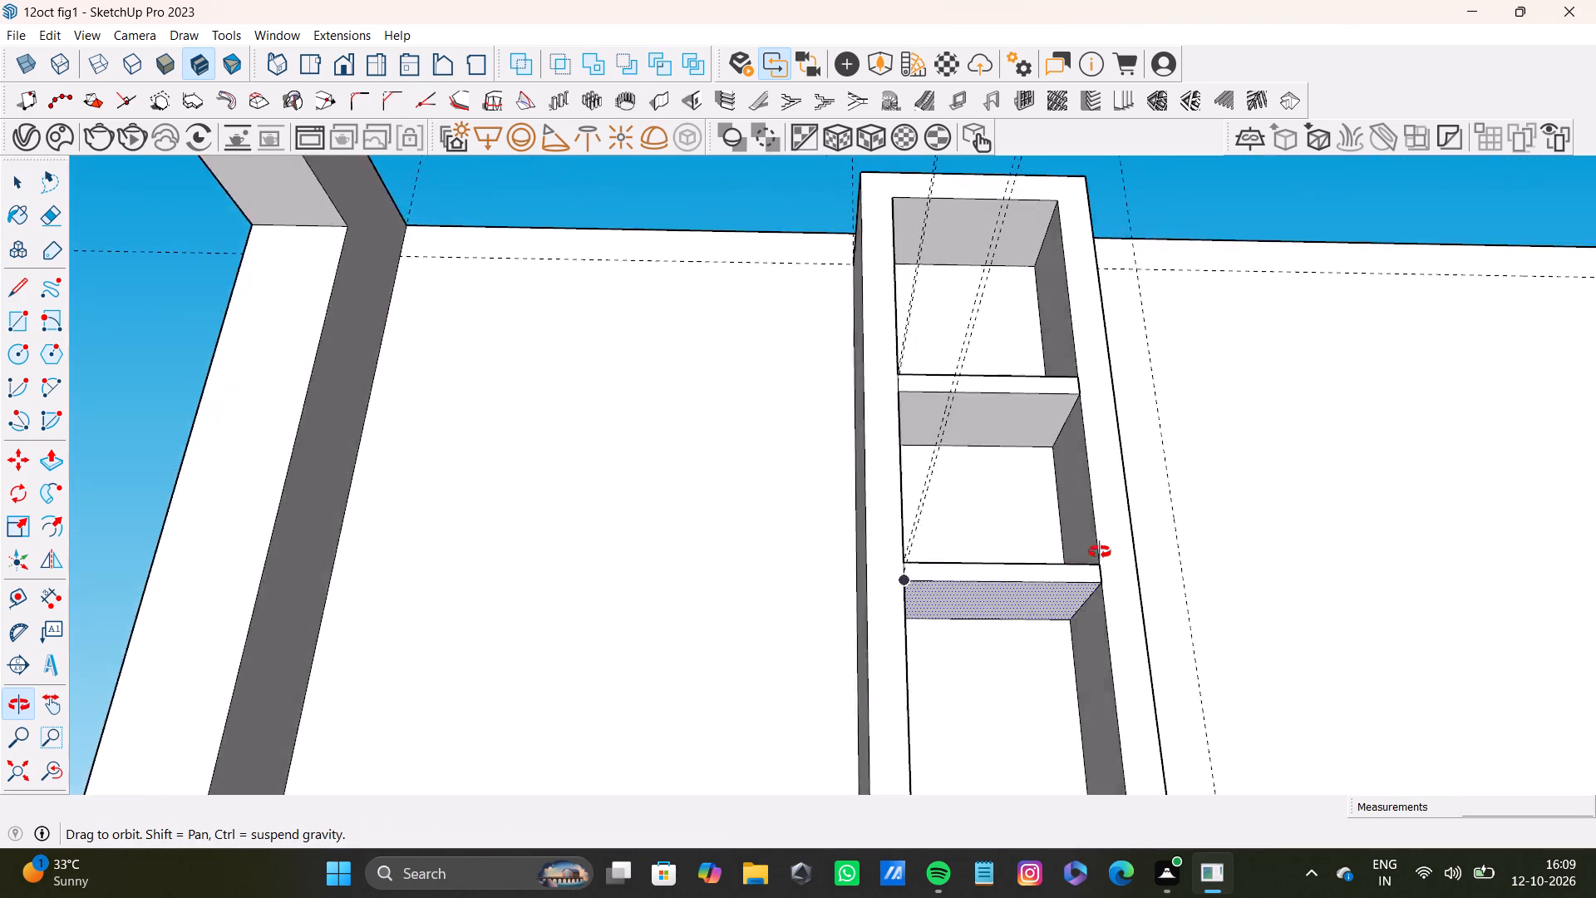
pyautogui.moveTo(1100, 552); pyautogui.dragTo(831, 616, button='middle')
pyautogui.press('t')
pyautogui.scroll(4, 842, 557)
pyautogui.moveTo(894, 545); pyautogui.dragTo(786, 267, button='middle')
pyautogui.keyDown('shift'); pyautogui.scroll(1, 895, 535); pyautogui.keyUp('shift')
pyautogui.click(812, 325)
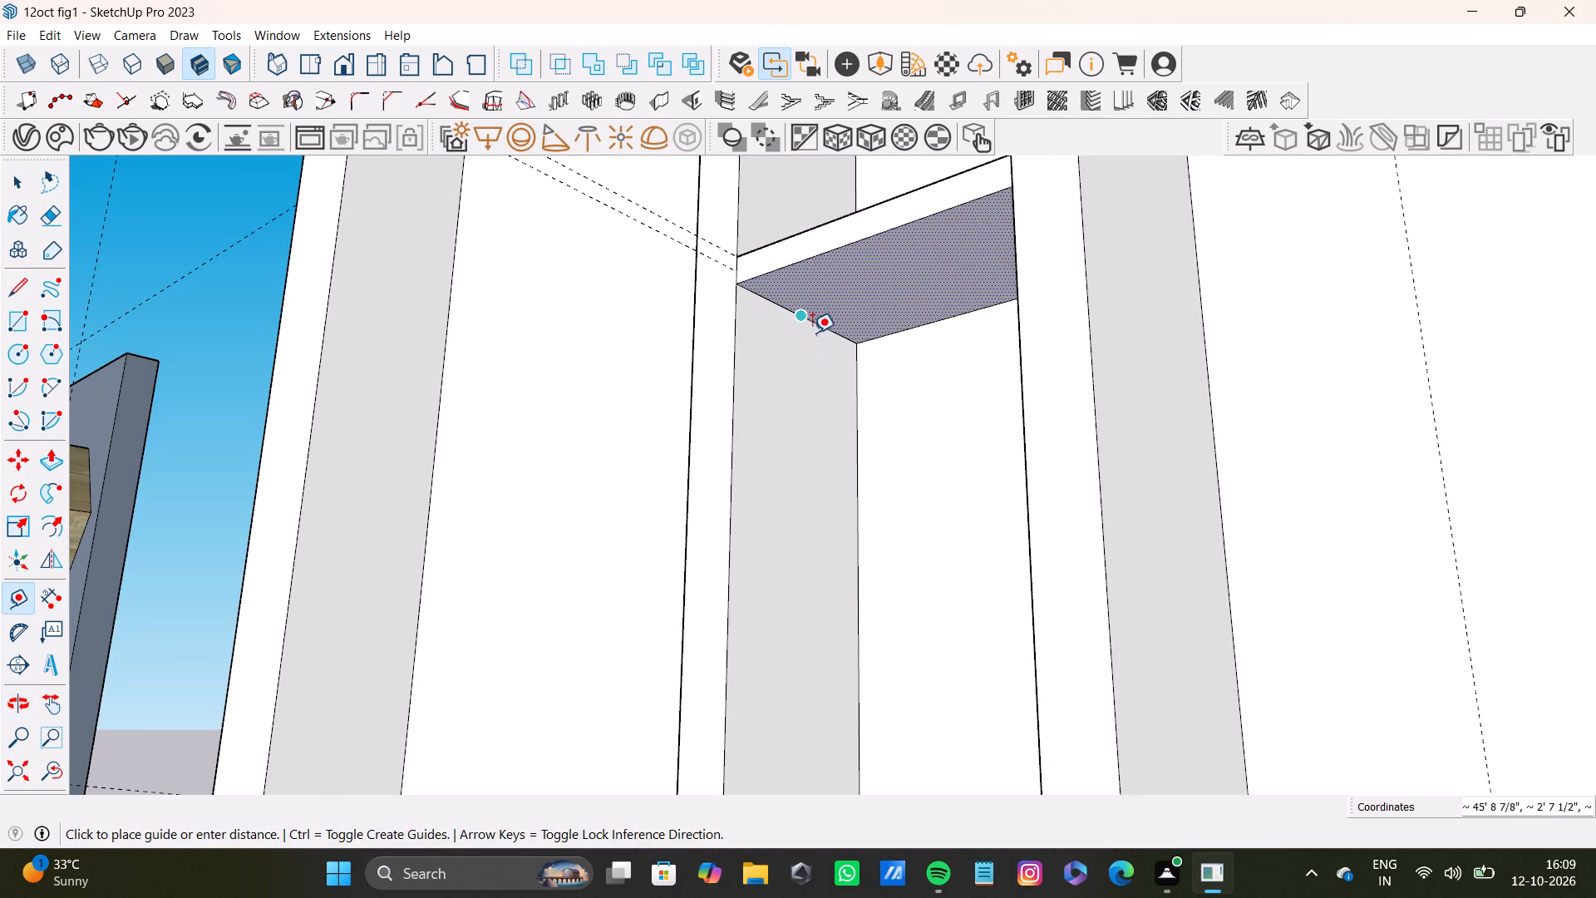
pyautogui.scroll(-4, 812, 508)
pyautogui.keyDown('shift'); pyautogui.moveTo(822, 565); pyautogui.dragTo(816, 462, button='middle'); pyautogui.keyUp('shift')
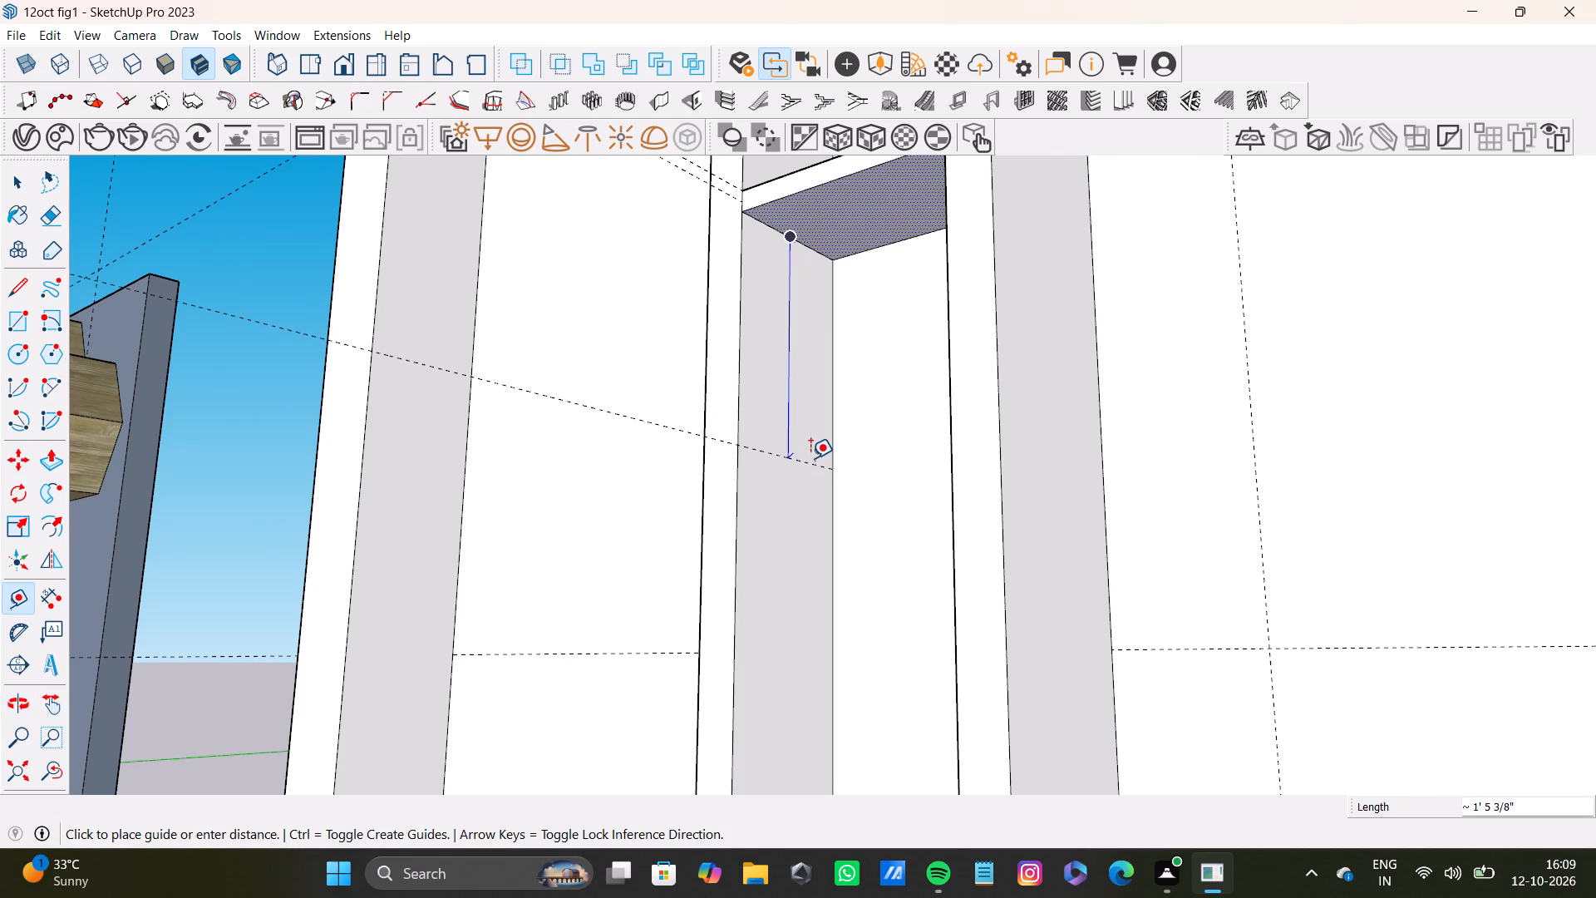
pyautogui.click(810, 458)
# Place a second parallel guide about 1" below the new guide on the recess's doorway-side inner face.
pyautogui.press('t')
pyautogui.scroll(4, 750, 491)
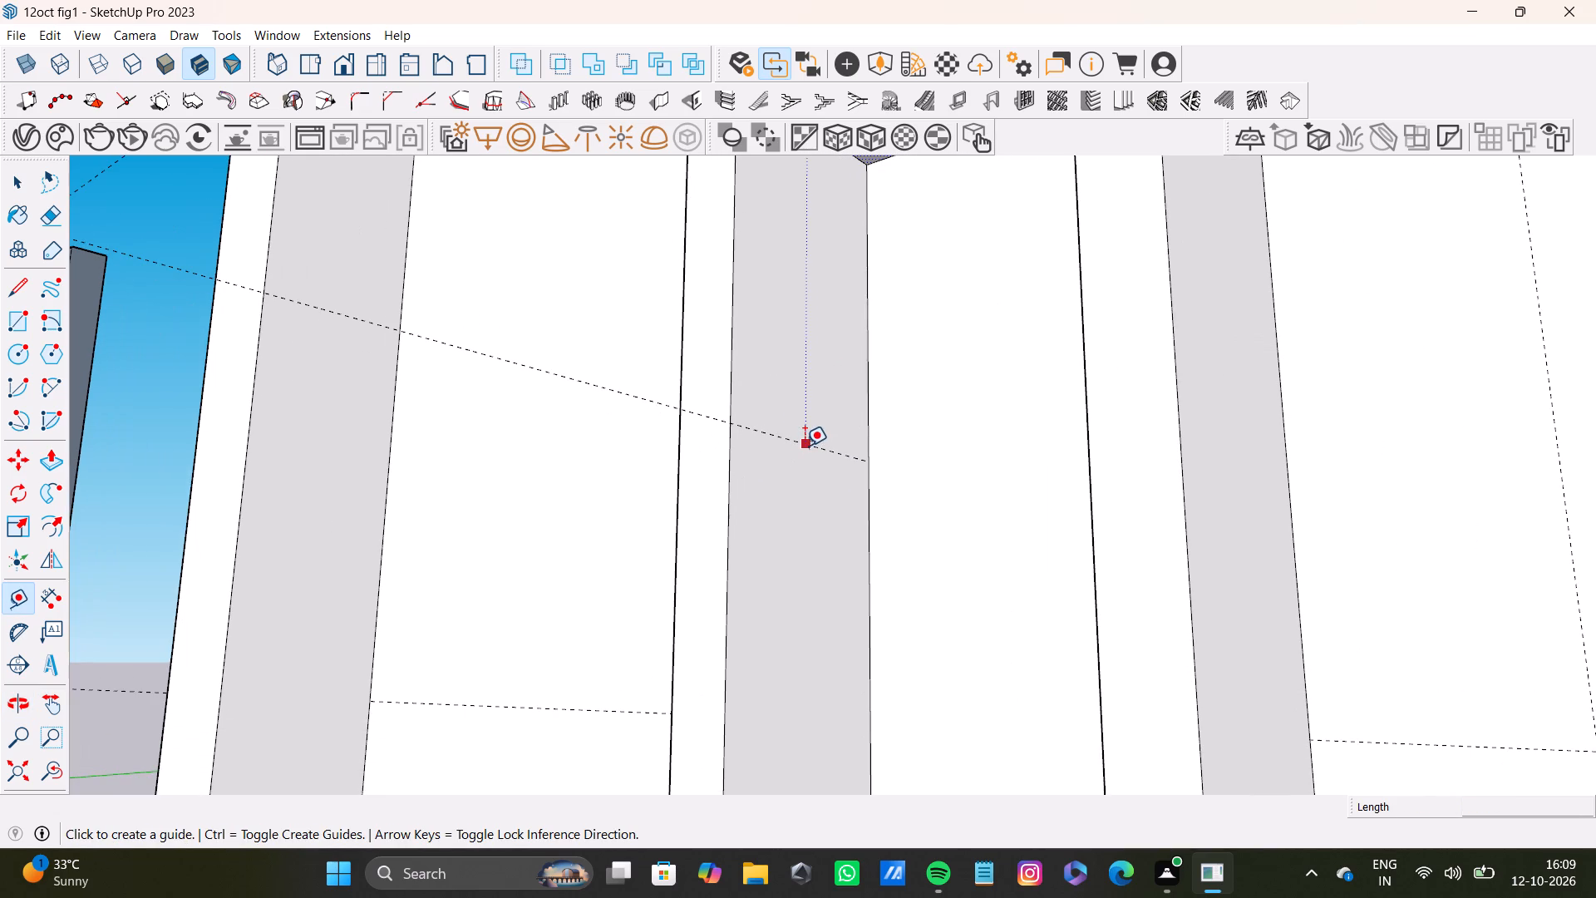
pyautogui.click(805, 446)
pyautogui.press('space')
pyautogui.press('t')
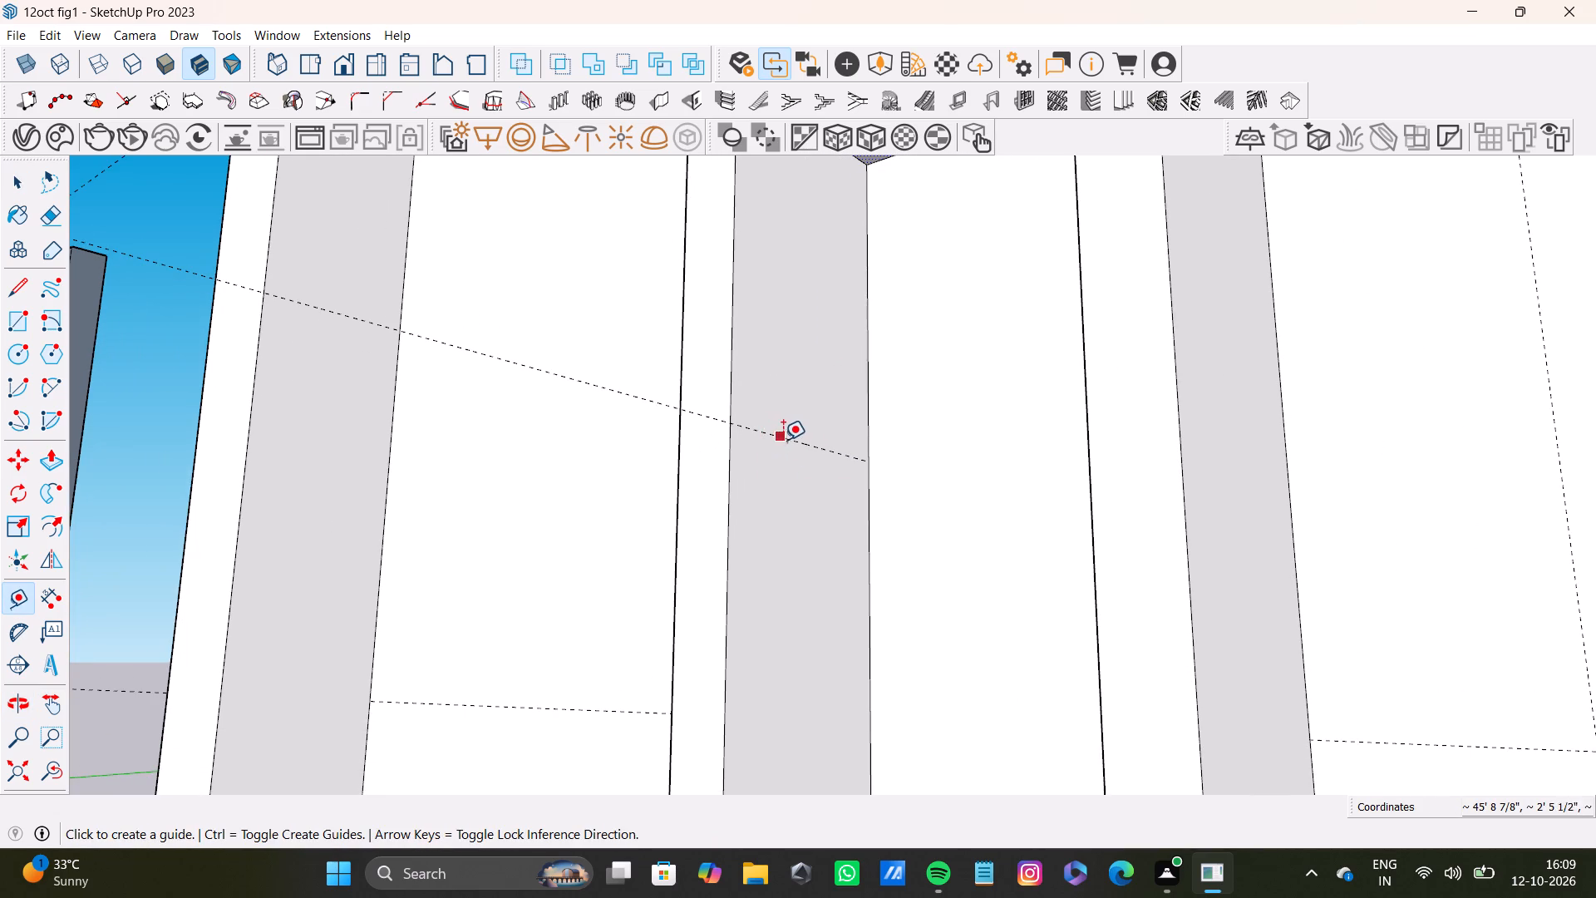
pyautogui.click(765, 432)
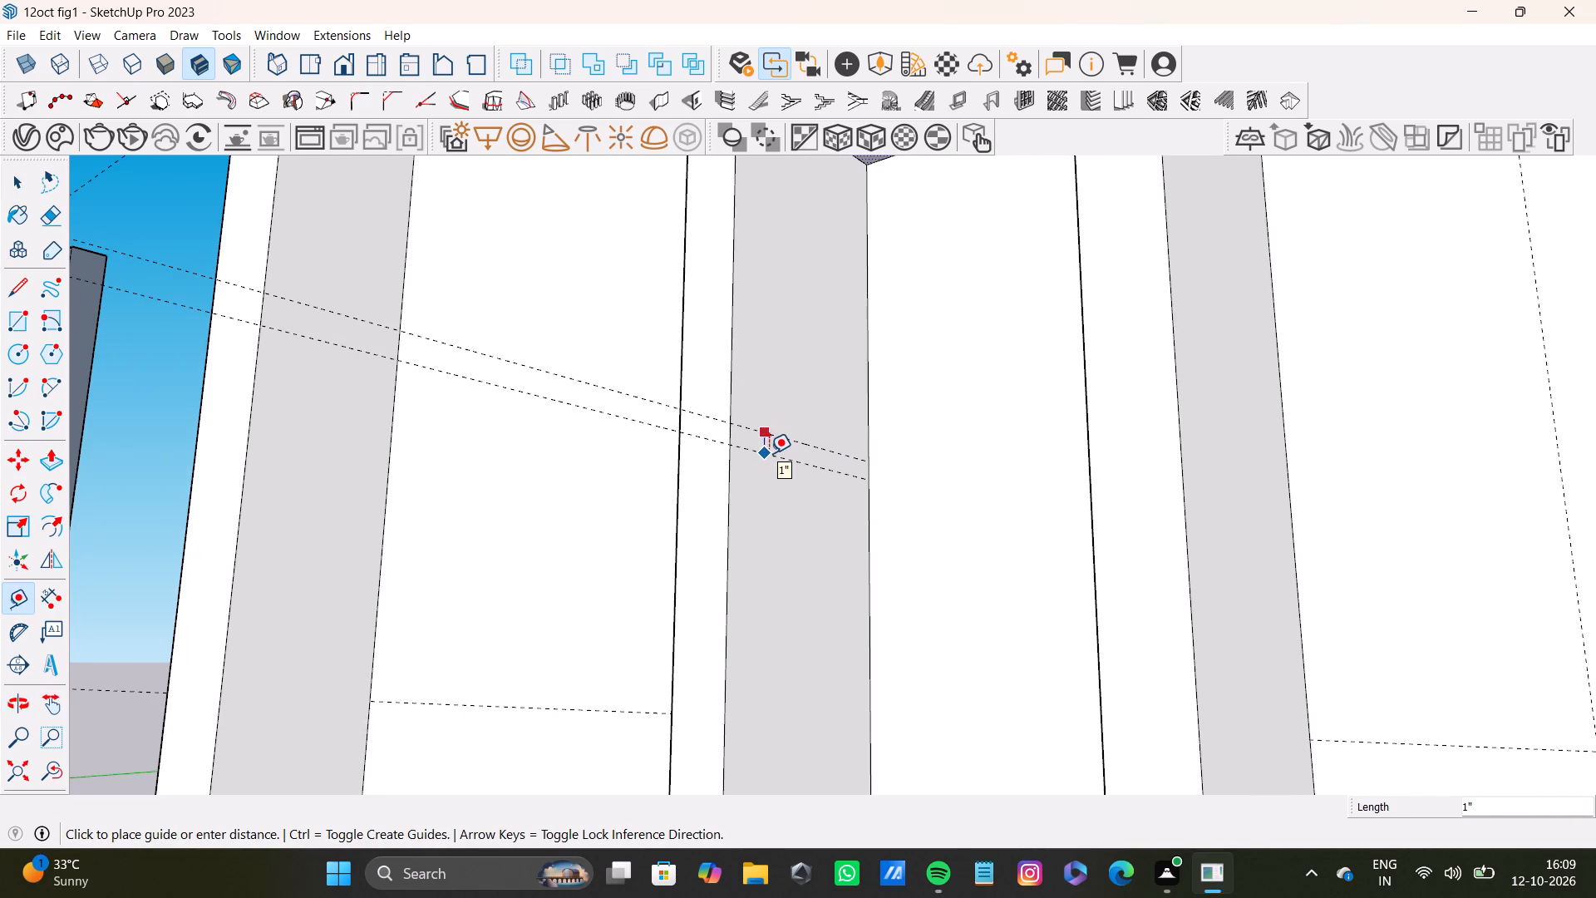
pyautogui.click(769, 453)
# Draw a rectangle between the two new guides across the full depth of the recess's doorway-side inner face.
pyautogui.press('r')
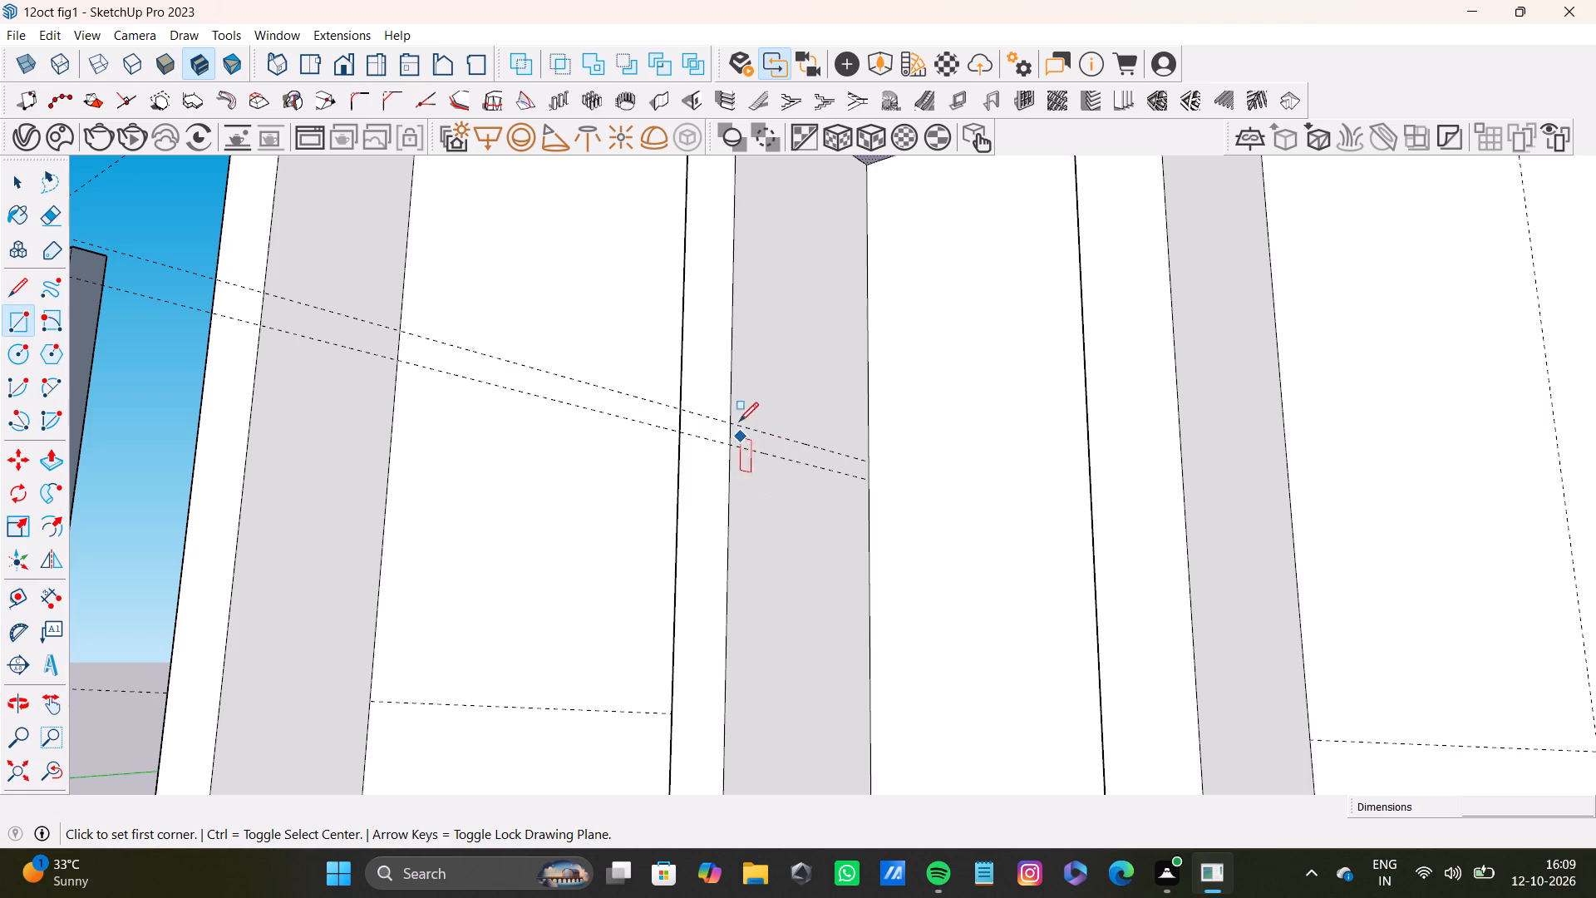
pyautogui.scroll(7, 738, 429)
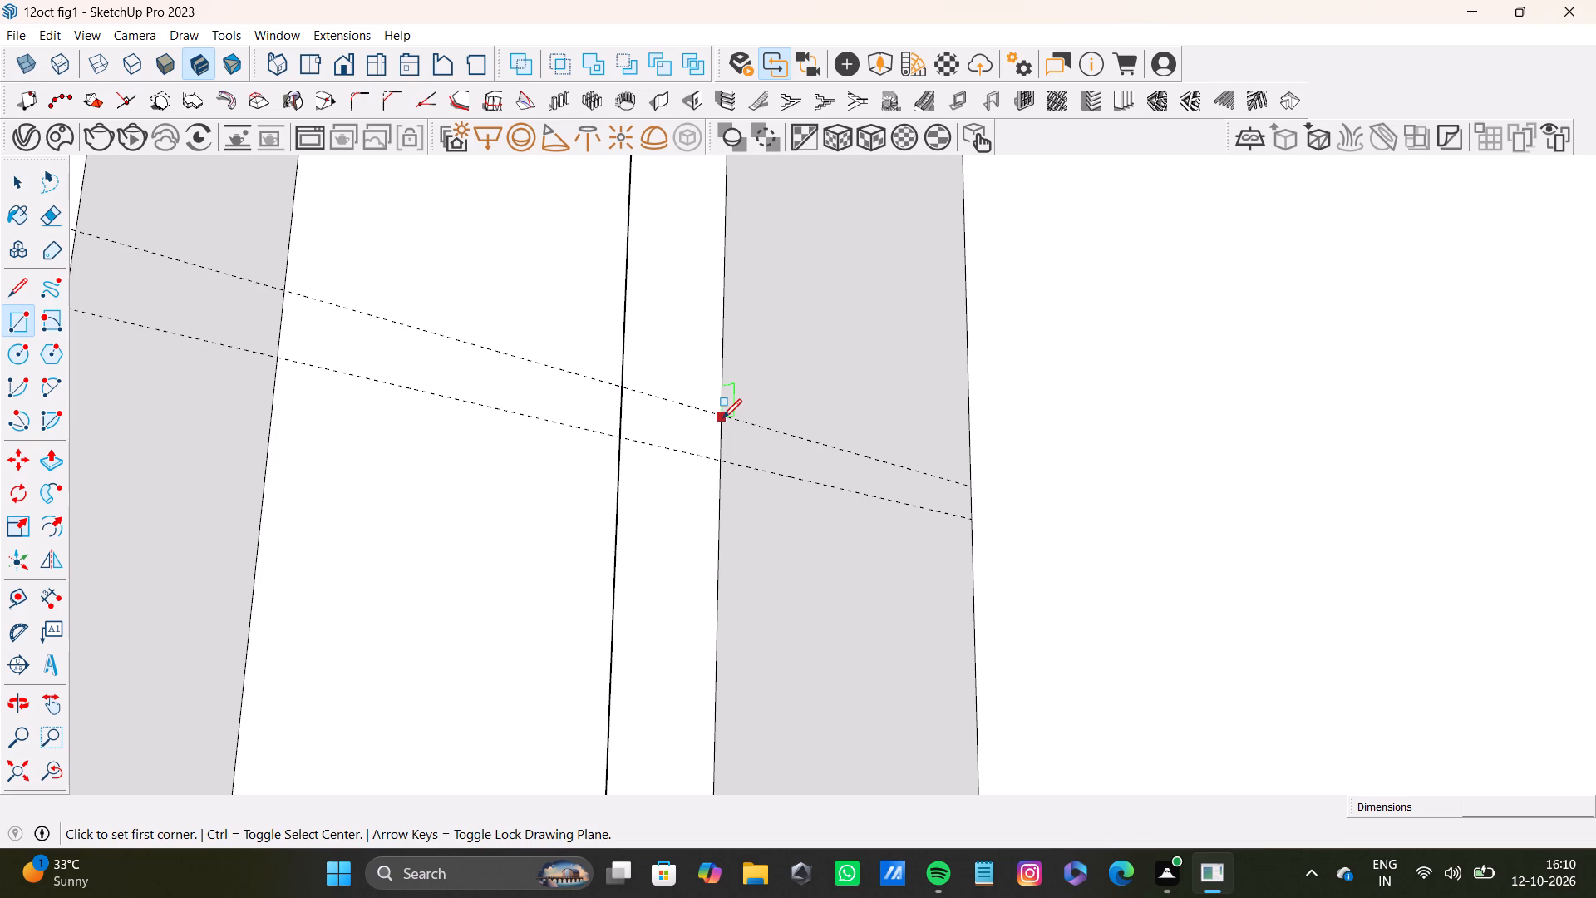
pyautogui.scroll(6, 740, 476)
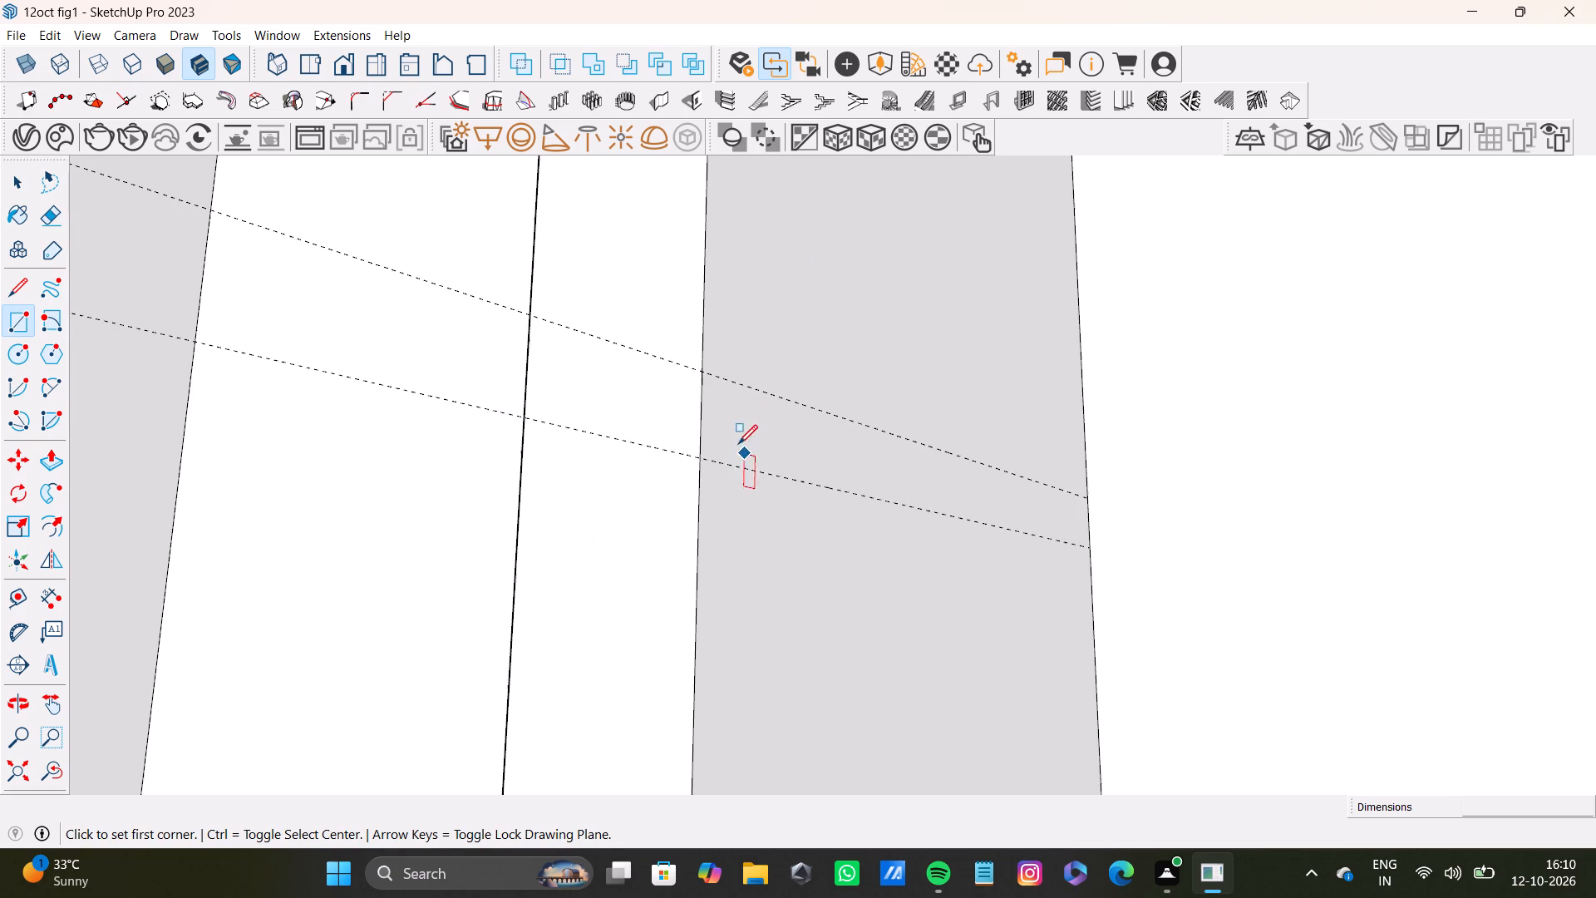
pyautogui.click(701, 373)
pyautogui.moveTo(1022, 489); pyautogui.dragTo(972, 504, button='middle')
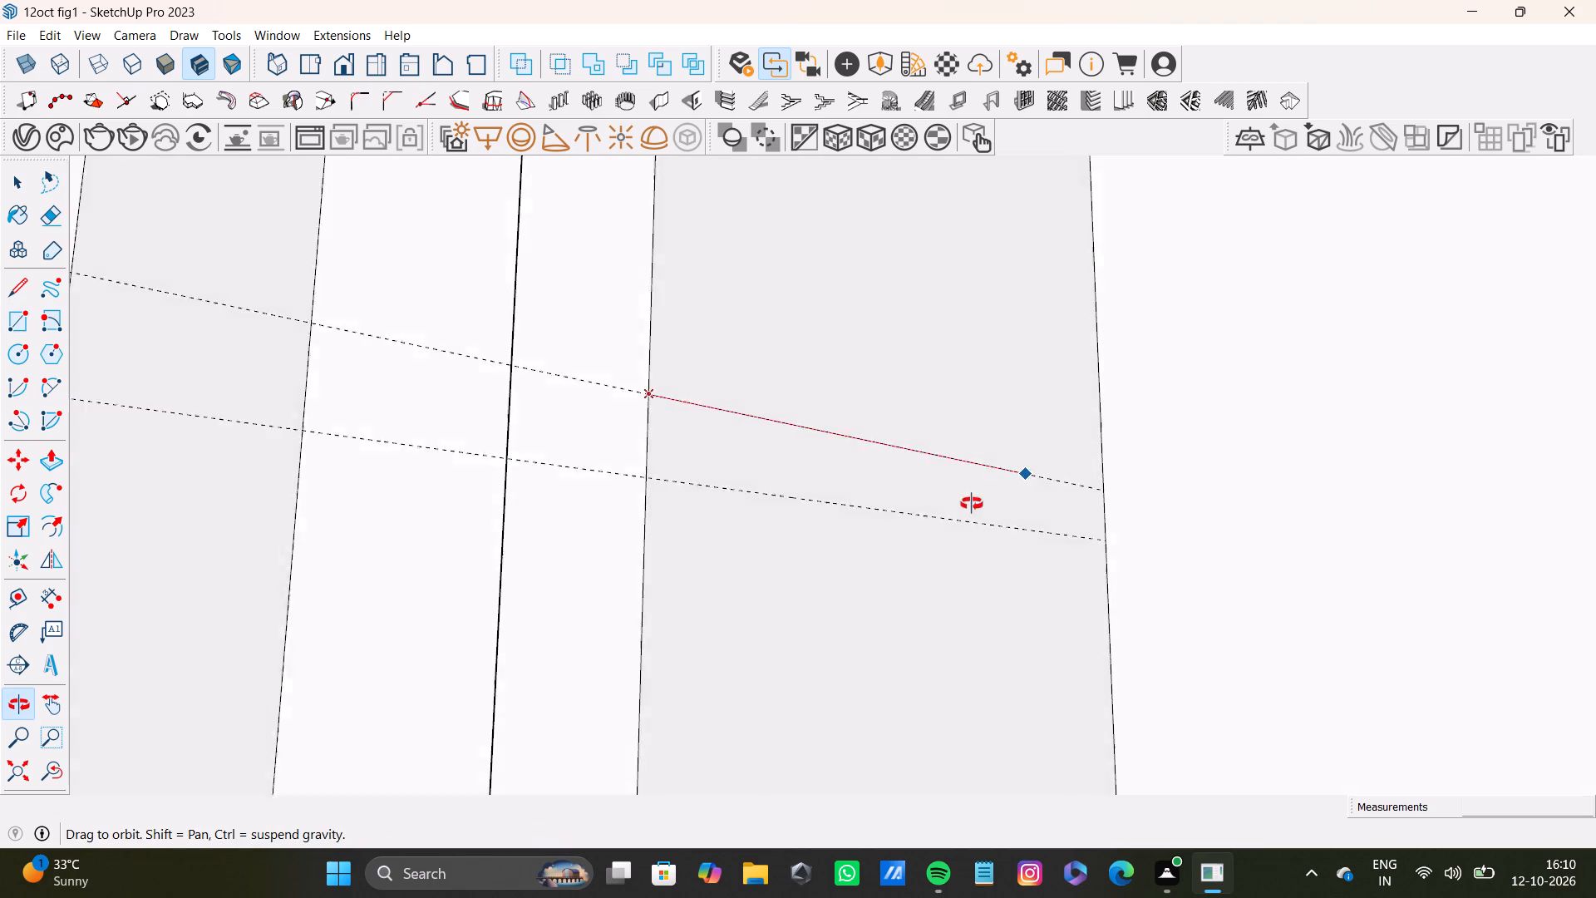
pyautogui.moveTo(972, 504); pyautogui.dragTo(1012, 596, button='middle')
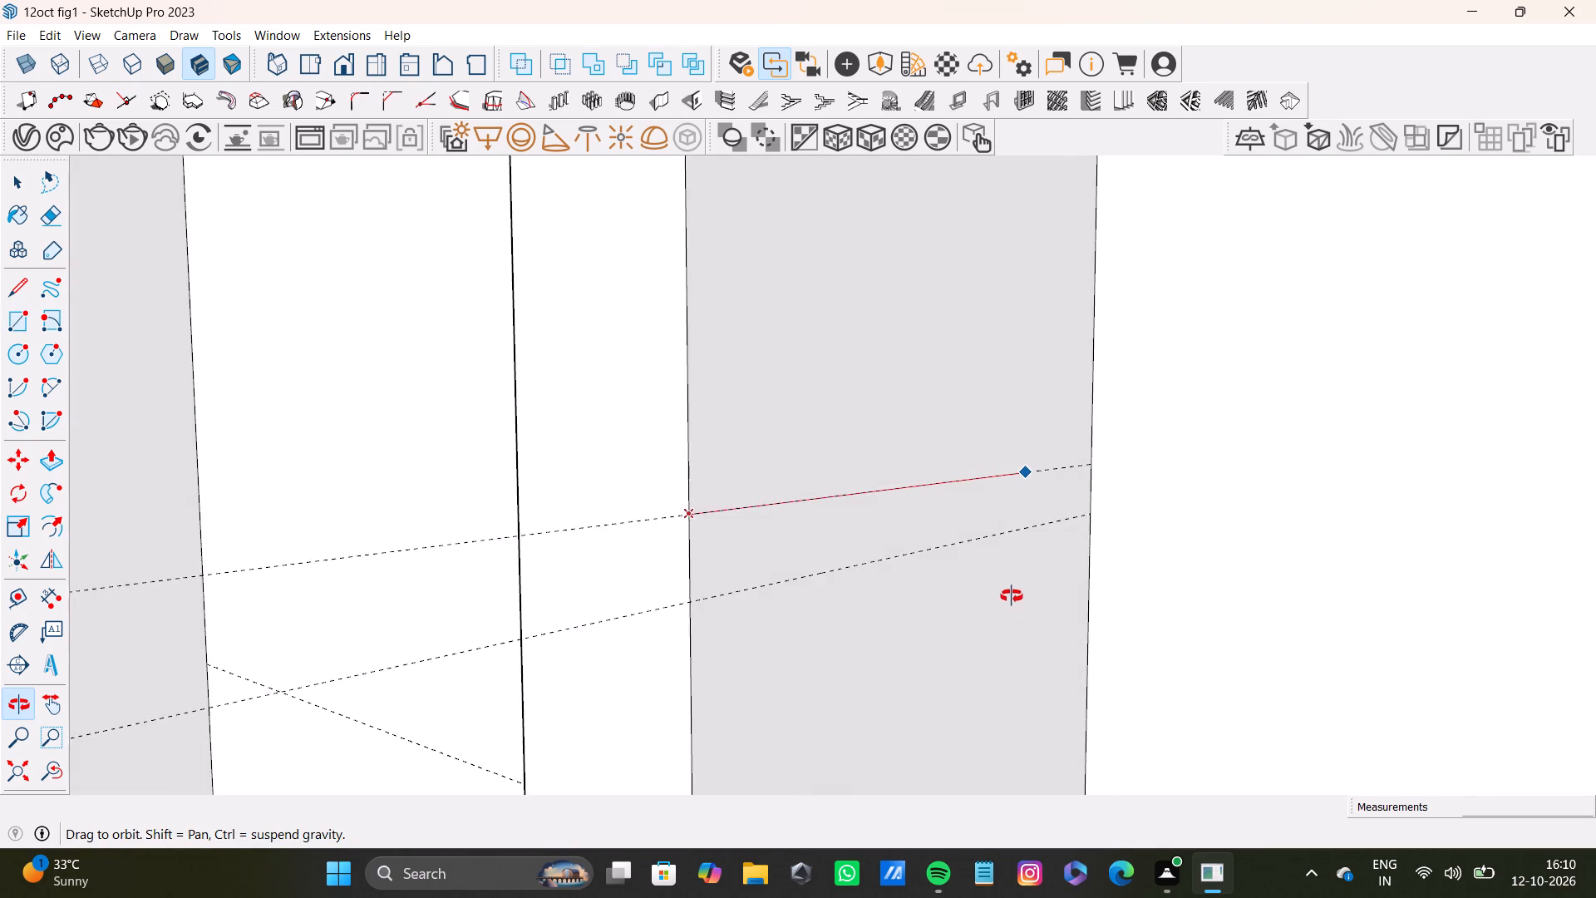
pyautogui.moveTo(1012, 596); pyautogui.dragTo(998, 615, button='middle')
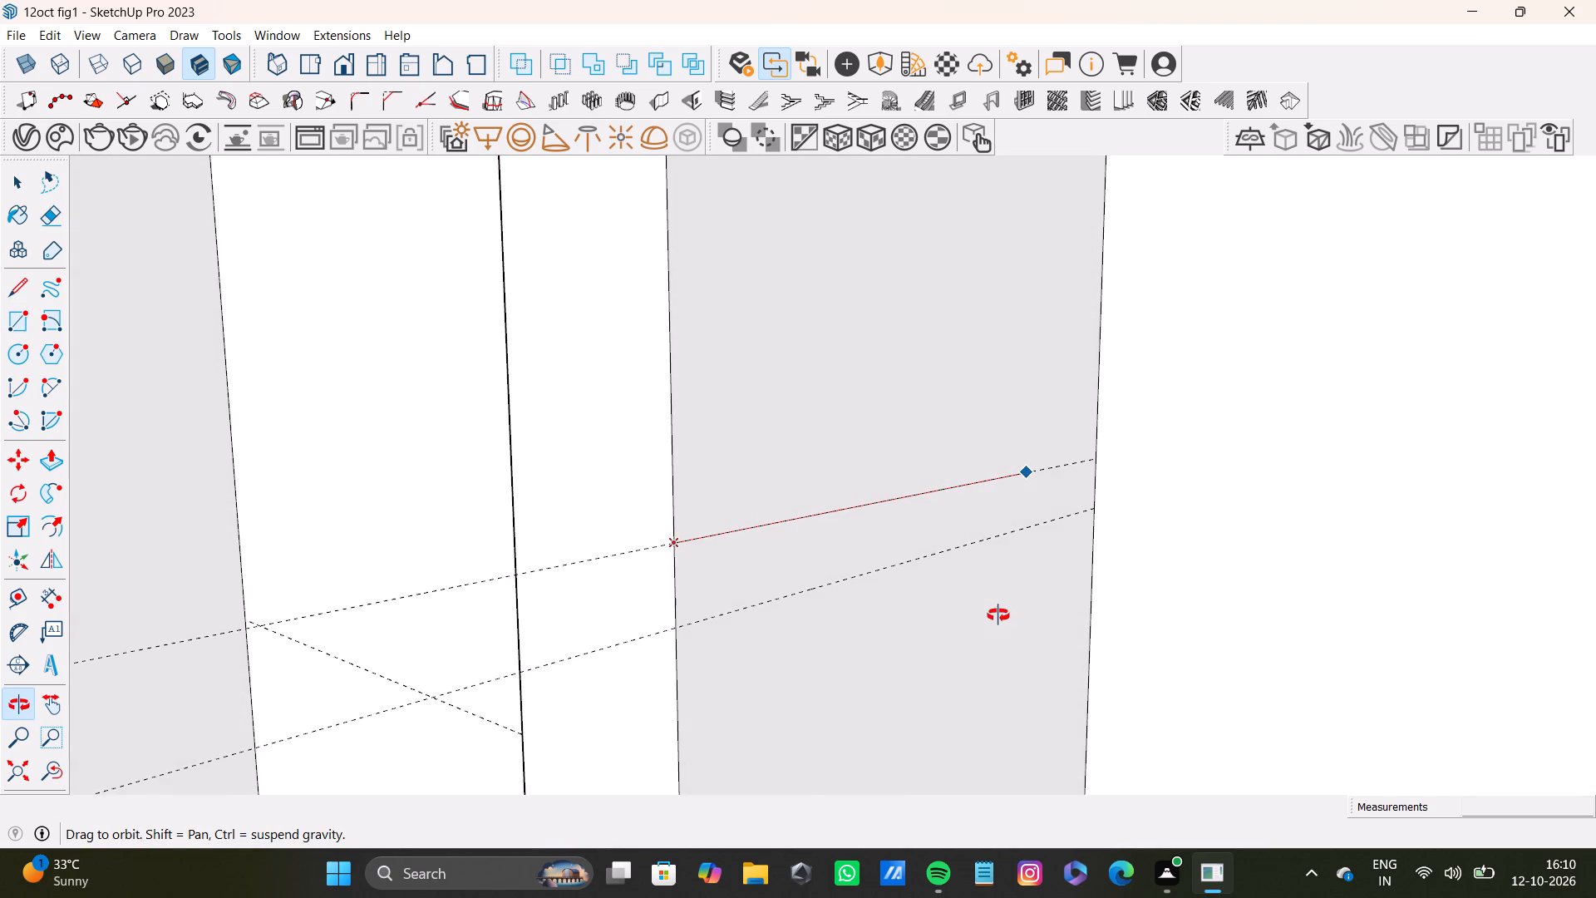
pyautogui.moveTo(998, 615); pyautogui.dragTo(895, 669, button='middle')
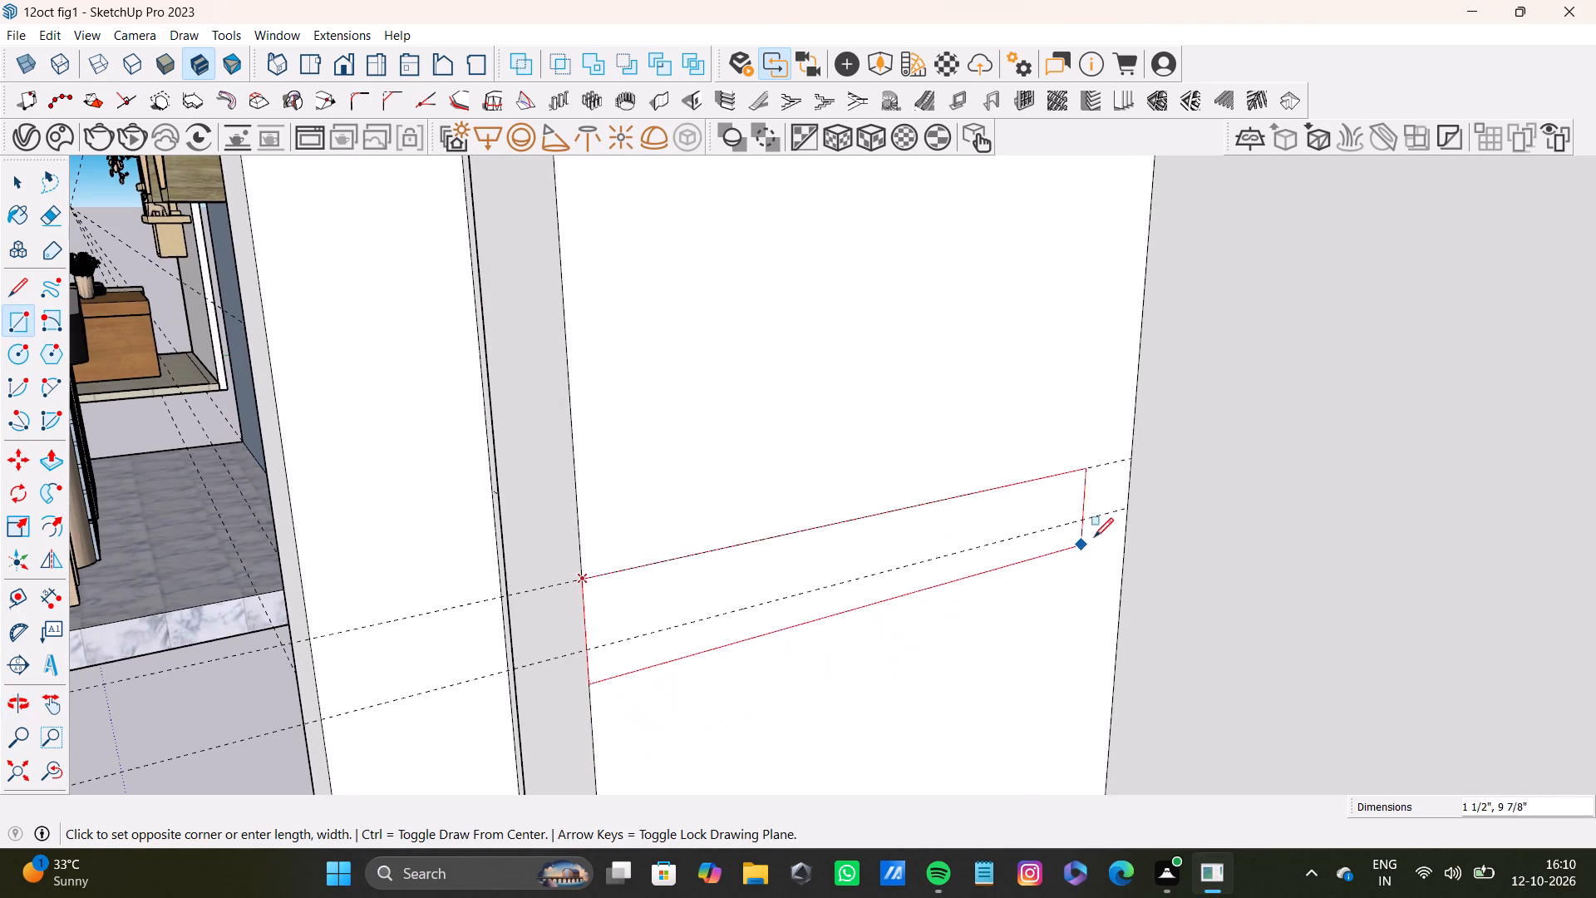
pyautogui.click(1125, 510)
# Push/Pull the new rectangle across the recess's full width to form the third shelf.
pyautogui.scroll(-16, 595, 650)
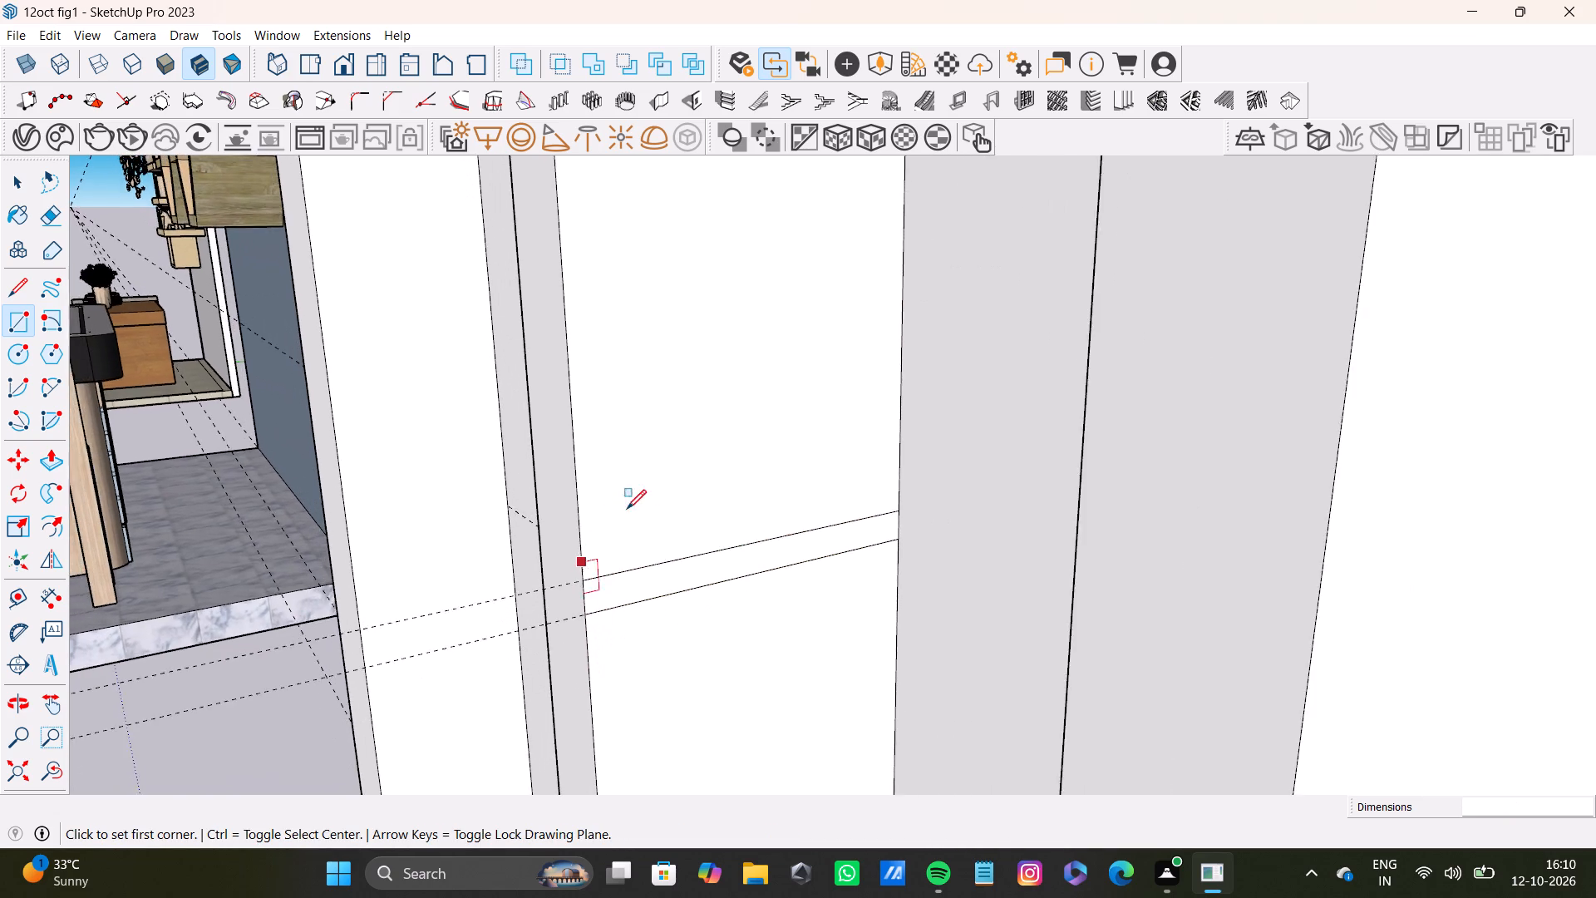
pyautogui.scroll(-10, 627, 509)
pyautogui.scroll(-4, 666, 660)
pyautogui.keyDown('shift'); pyautogui.moveTo(667, 669); pyautogui.dragTo(741, 639, button='middle'); pyautogui.keyUp('shift')
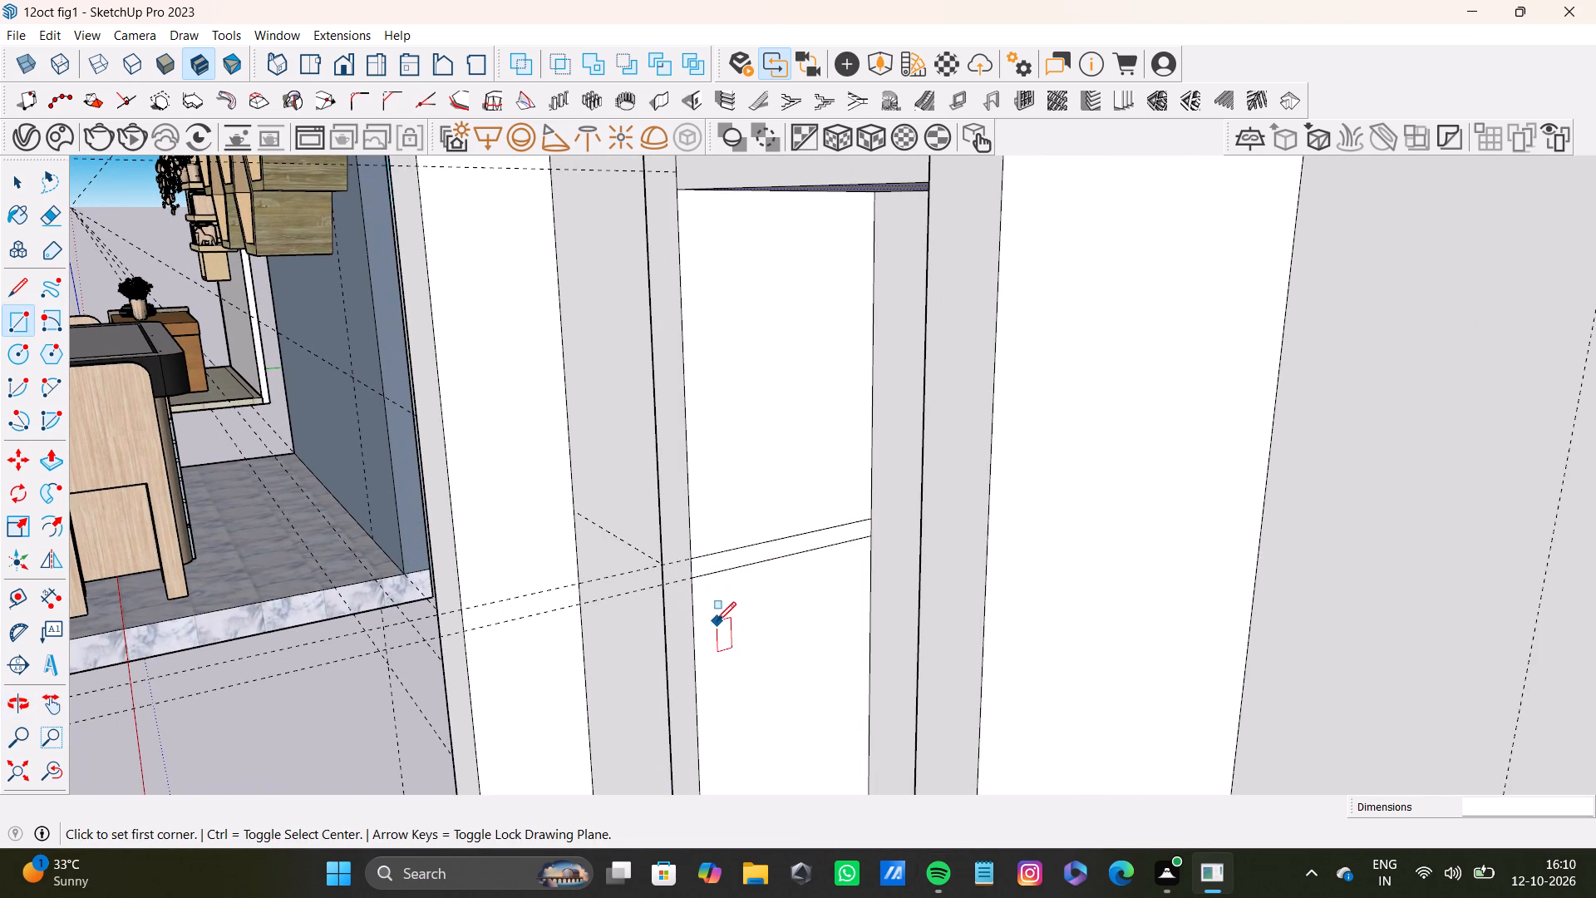
pyautogui.press('p')
pyautogui.moveTo(748, 593); pyautogui.dragTo(834, 596, button='middle')
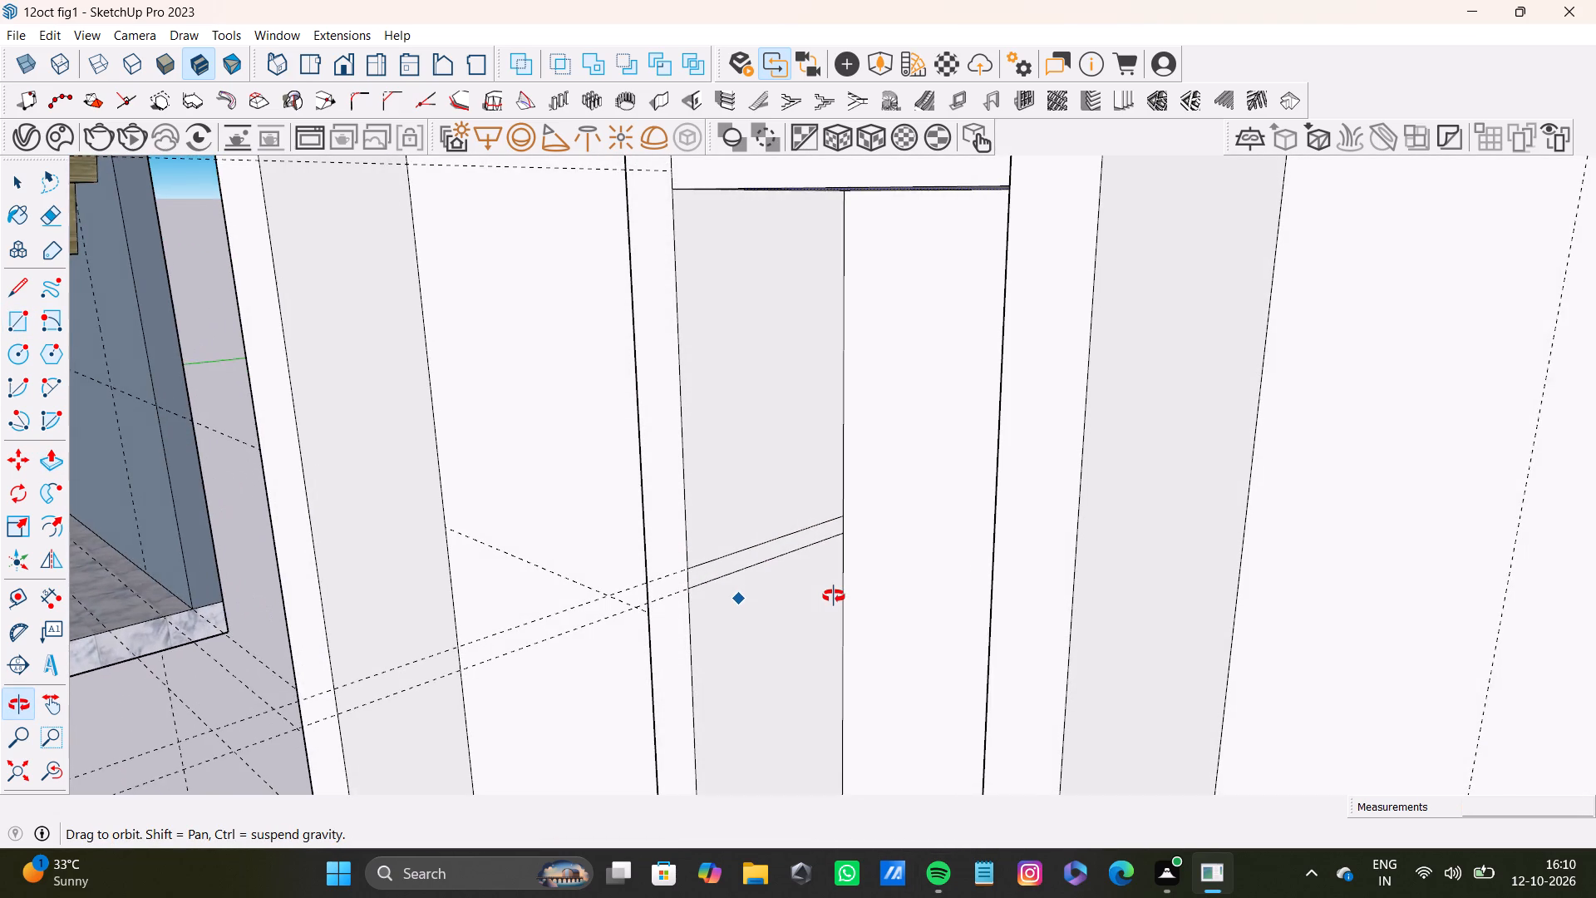
pyautogui.moveTo(834, 596); pyautogui.dragTo(835, 597, button='middle')
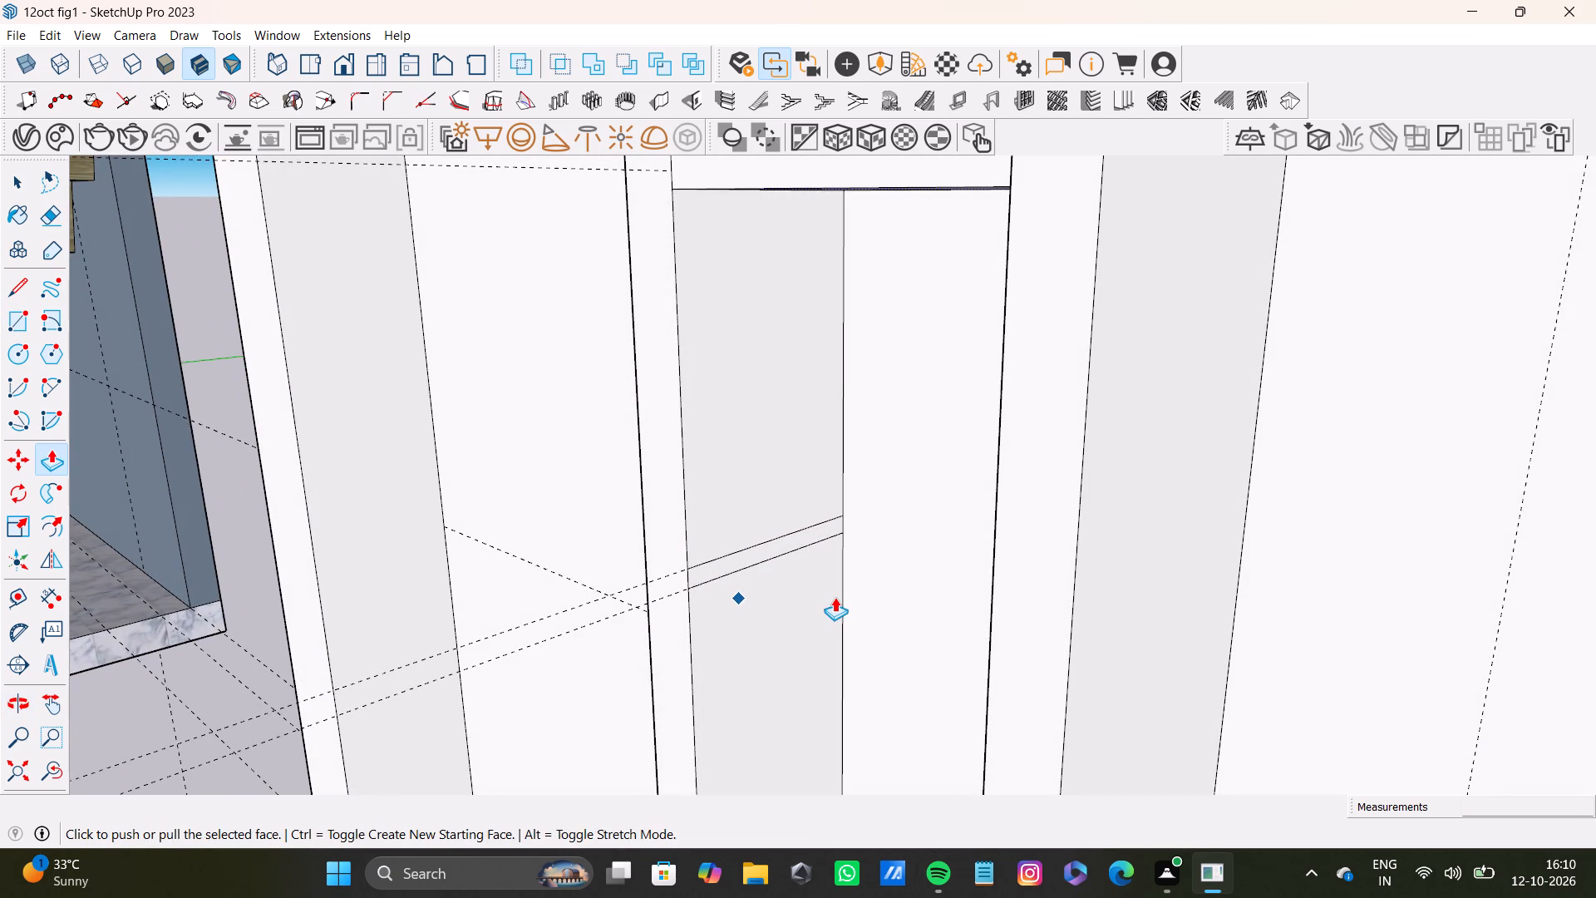
pyautogui.press('space')
pyautogui.scroll(9, 712, 600)
pyautogui.click(696, 507)
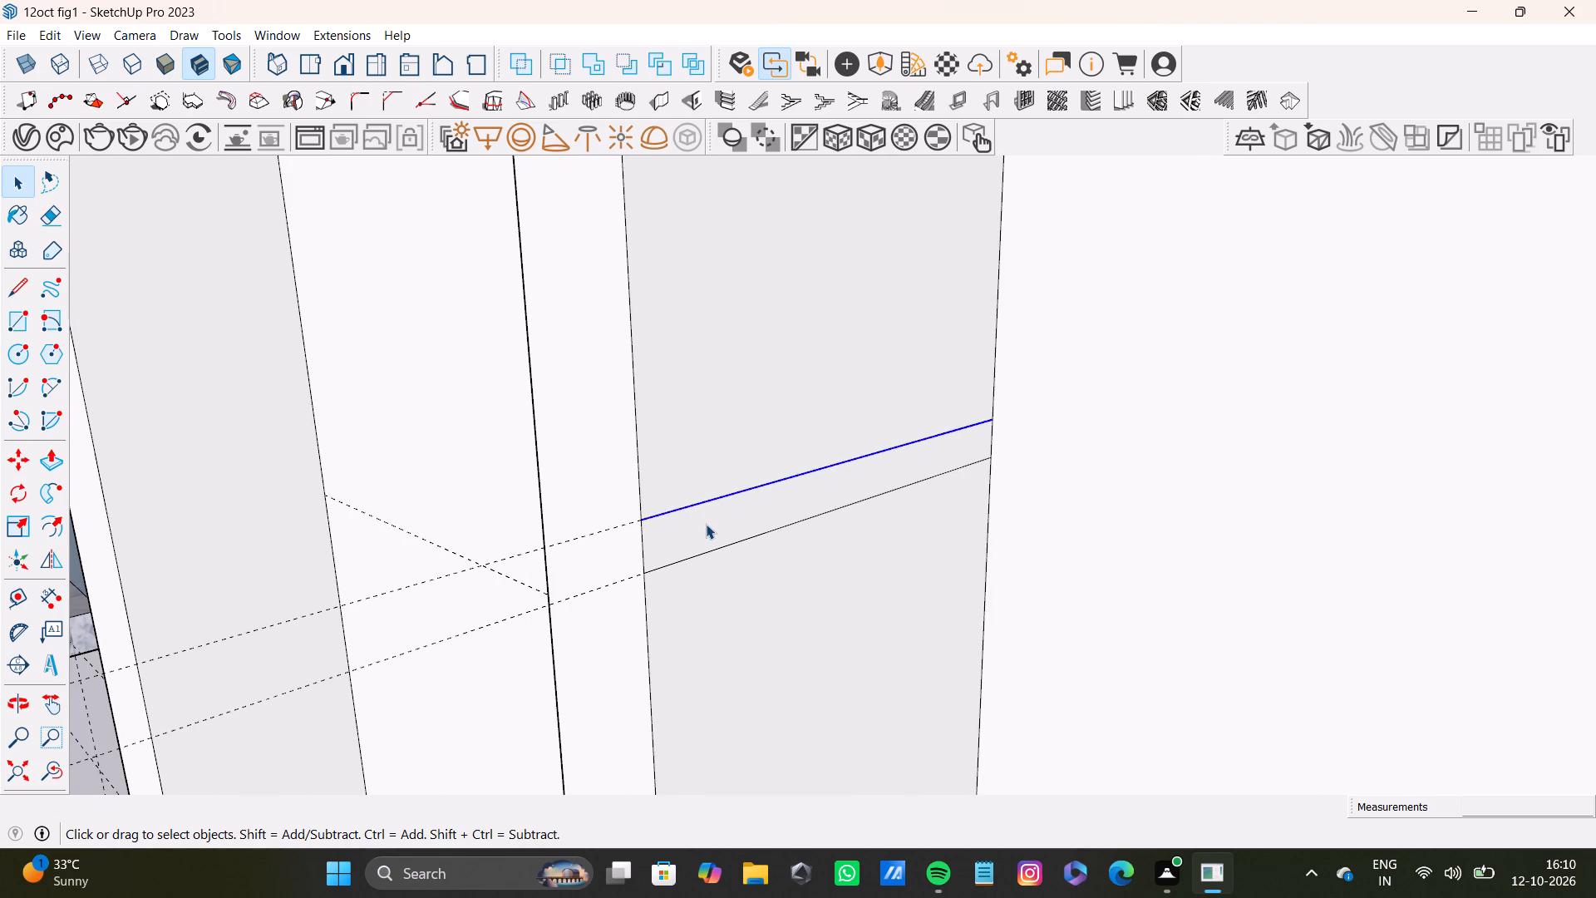
pyautogui.click(706, 524)
pyautogui.press('p')
pyautogui.moveTo(707, 524); pyautogui.dragTo(854, 538)
pyautogui.scroll(-14, 838, 550)
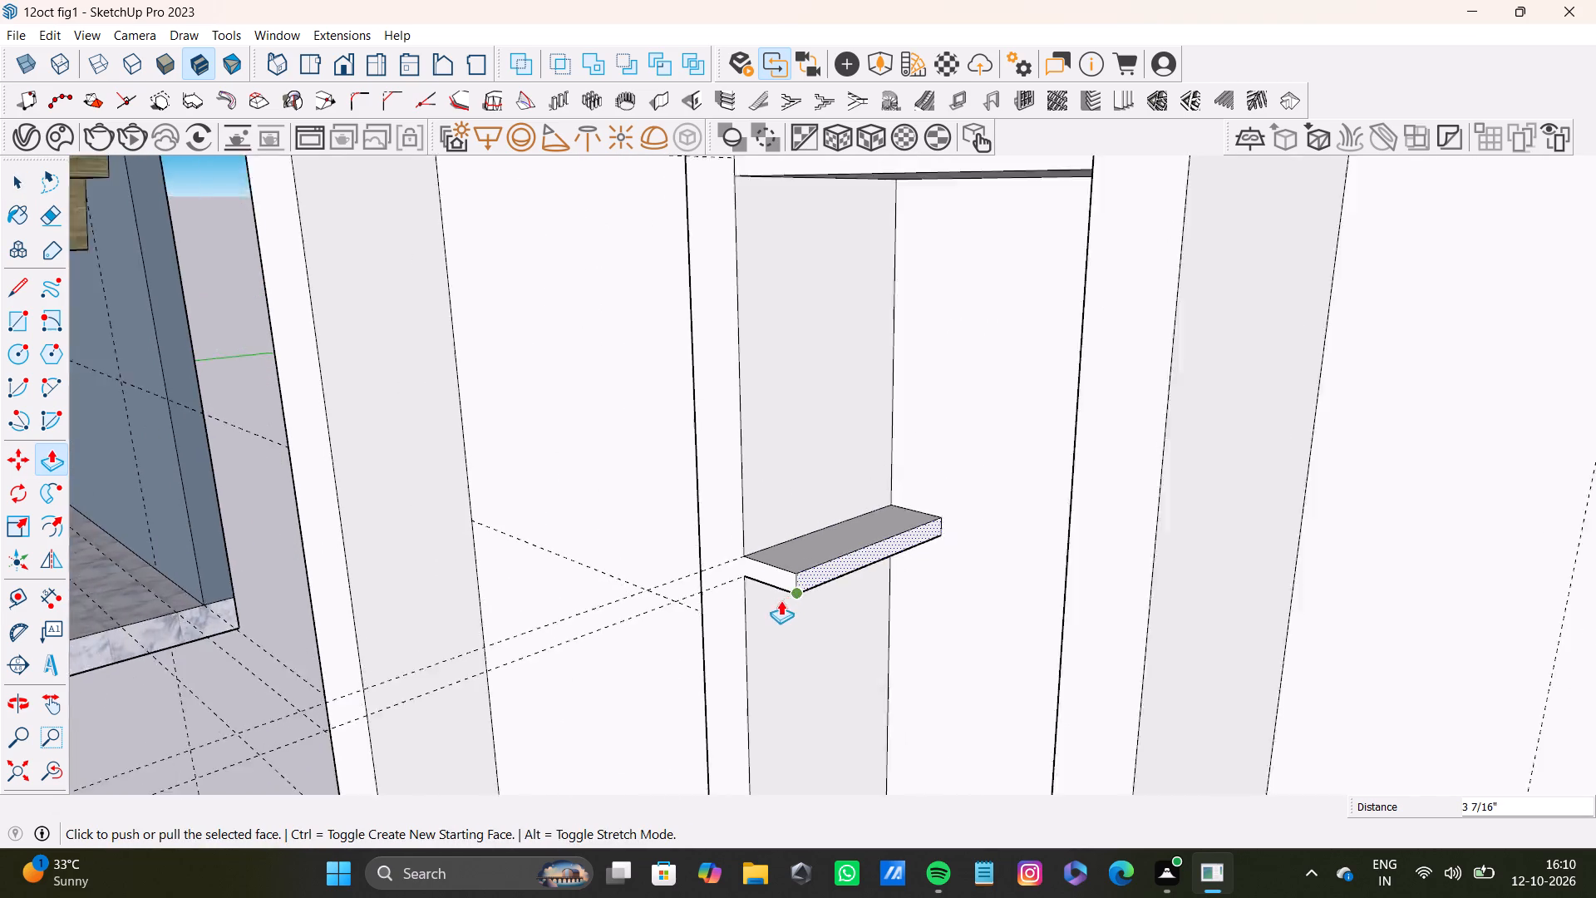
pyautogui.moveTo(773, 602); pyautogui.dragTo(843, 567, button='middle')
pyautogui.scroll(3, 713, 529)
pyautogui.moveTo(727, 560); pyautogui.dragTo(1068, 620)
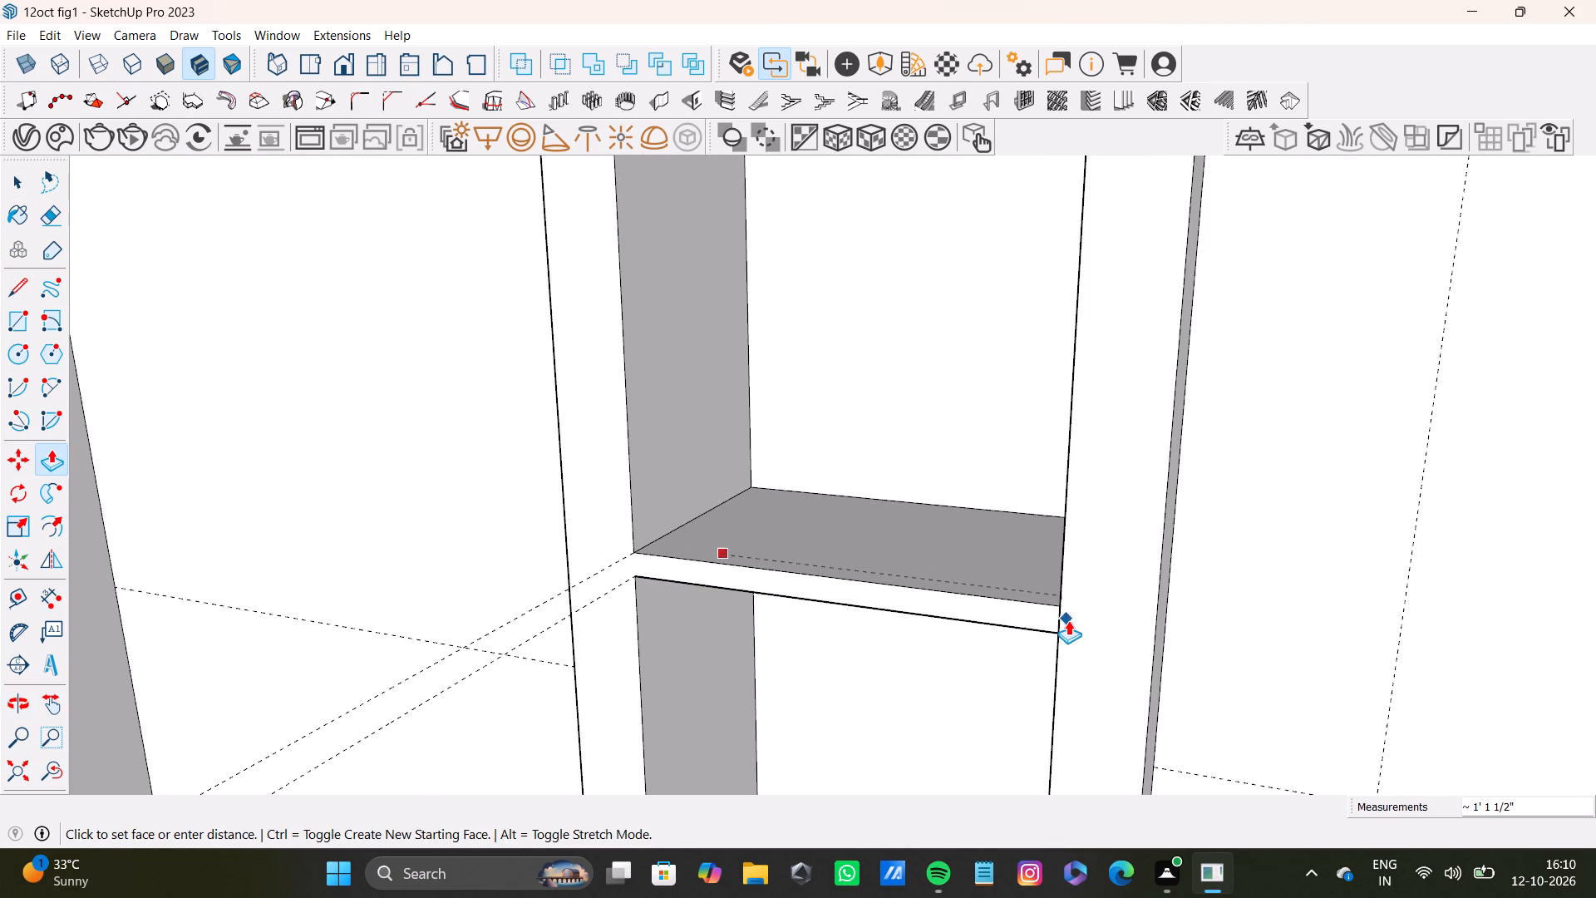
pyautogui.moveTo(1068, 620); pyautogui.dragTo(1071, 620)
# Pull the third shelf's underside face down about 7/16" to thicken the shelf.
pyautogui.scroll(-4, 852, 685)
pyautogui.moveTo(703, 655); pyautogui.dragTo(746, 596, button='middle')
pyautogui.scroll(7, 745, 598)
pyautogui.moveTo(774, 636); pyautogui.dragTo(770, 521, button='middle')
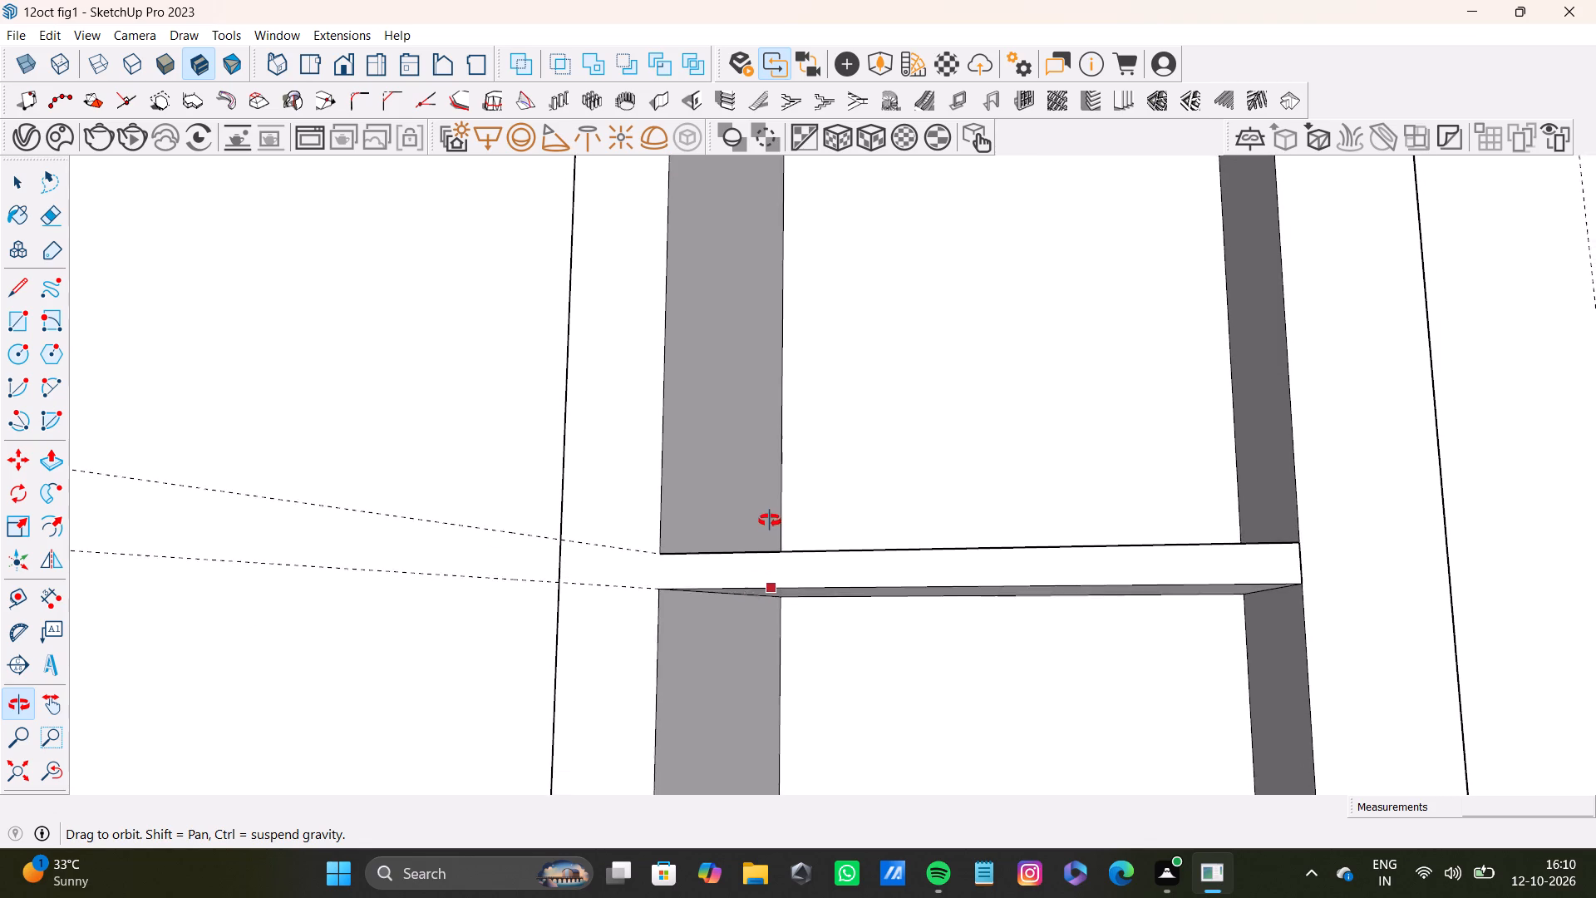
pyautogui.moveTo(770, 521); pyautogui.dragTo(783, 467, button='middle')
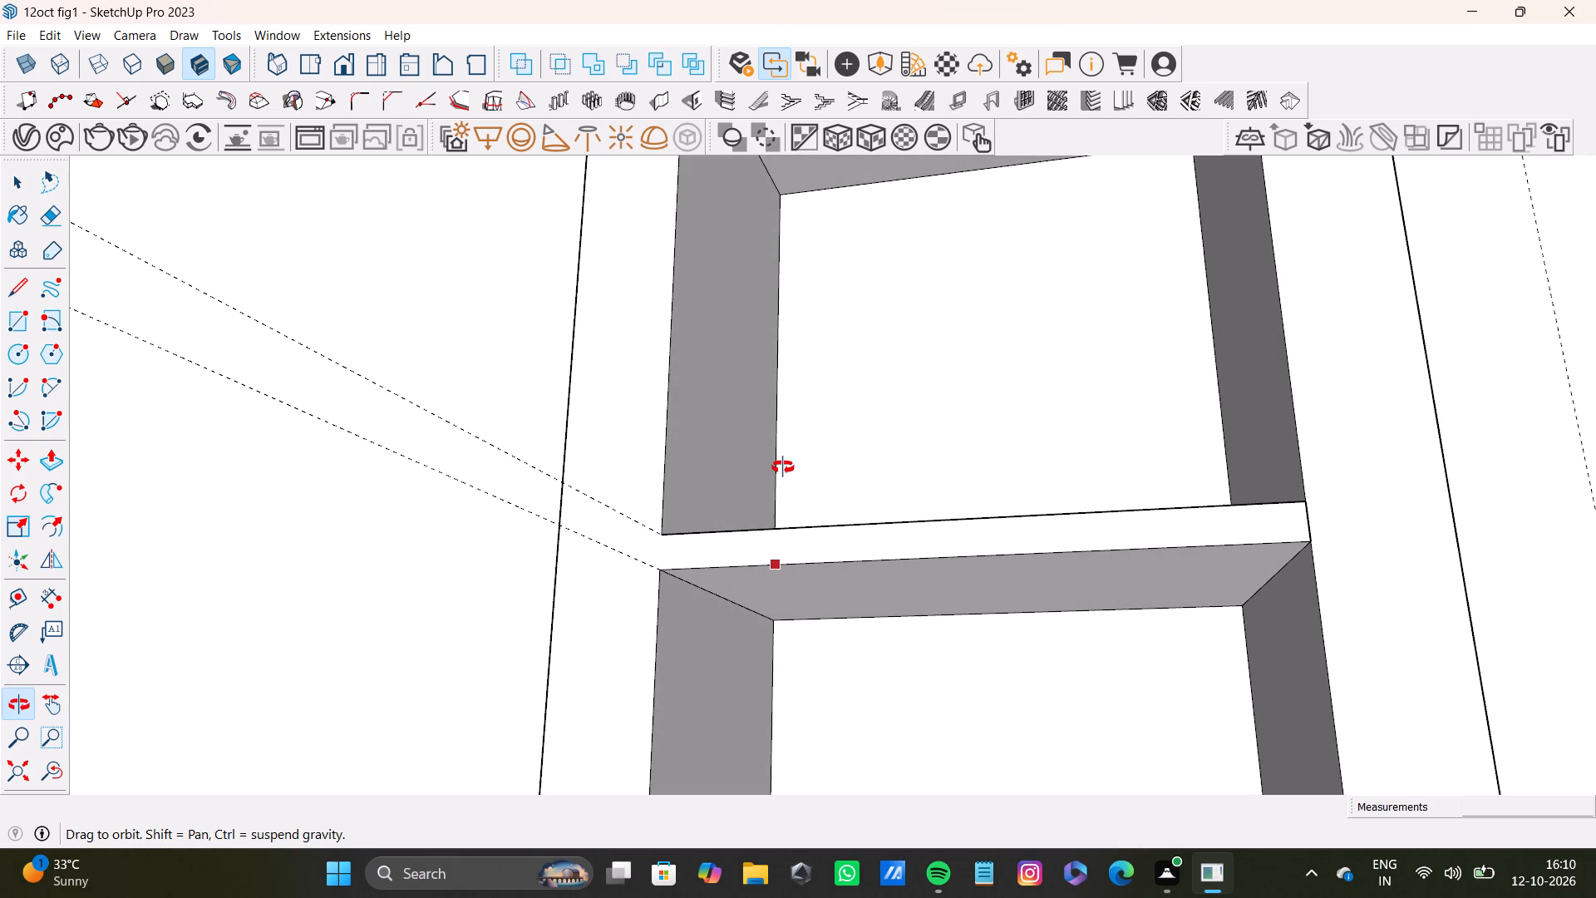
pyautogui.moveTo(783, 467); pyautogui.dragTo(783, 450, button='middle')
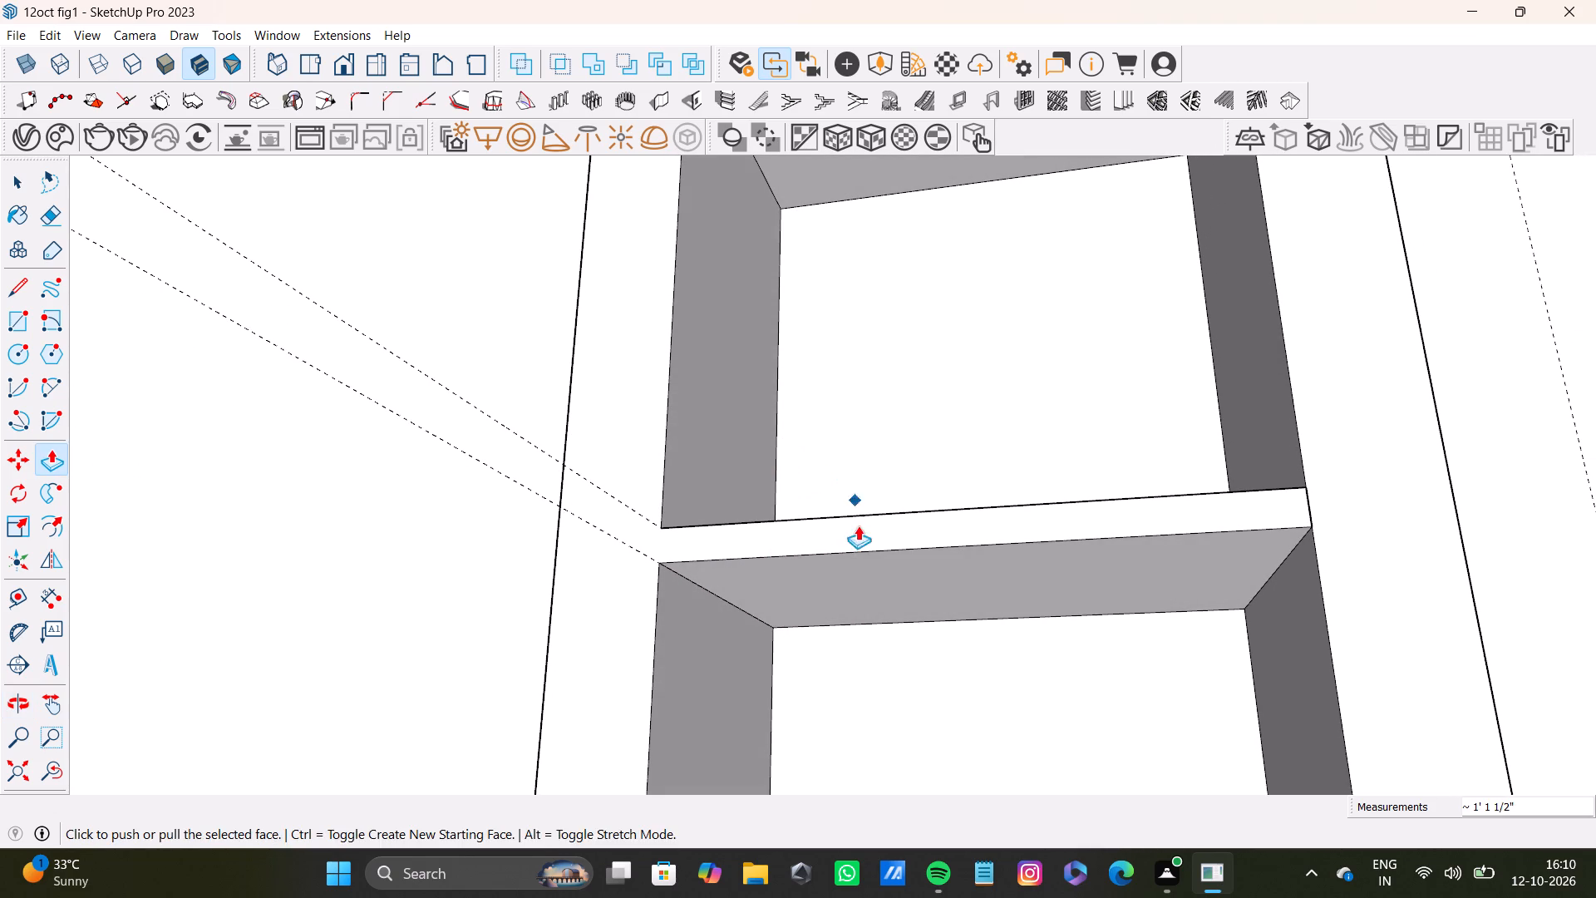
pyautogui.press('space')
pyautogui.click(851, 575)
pyautogui.press('p')
pyautogui.moveTo(851, 575); pyautogui.dragTo(860, 591)
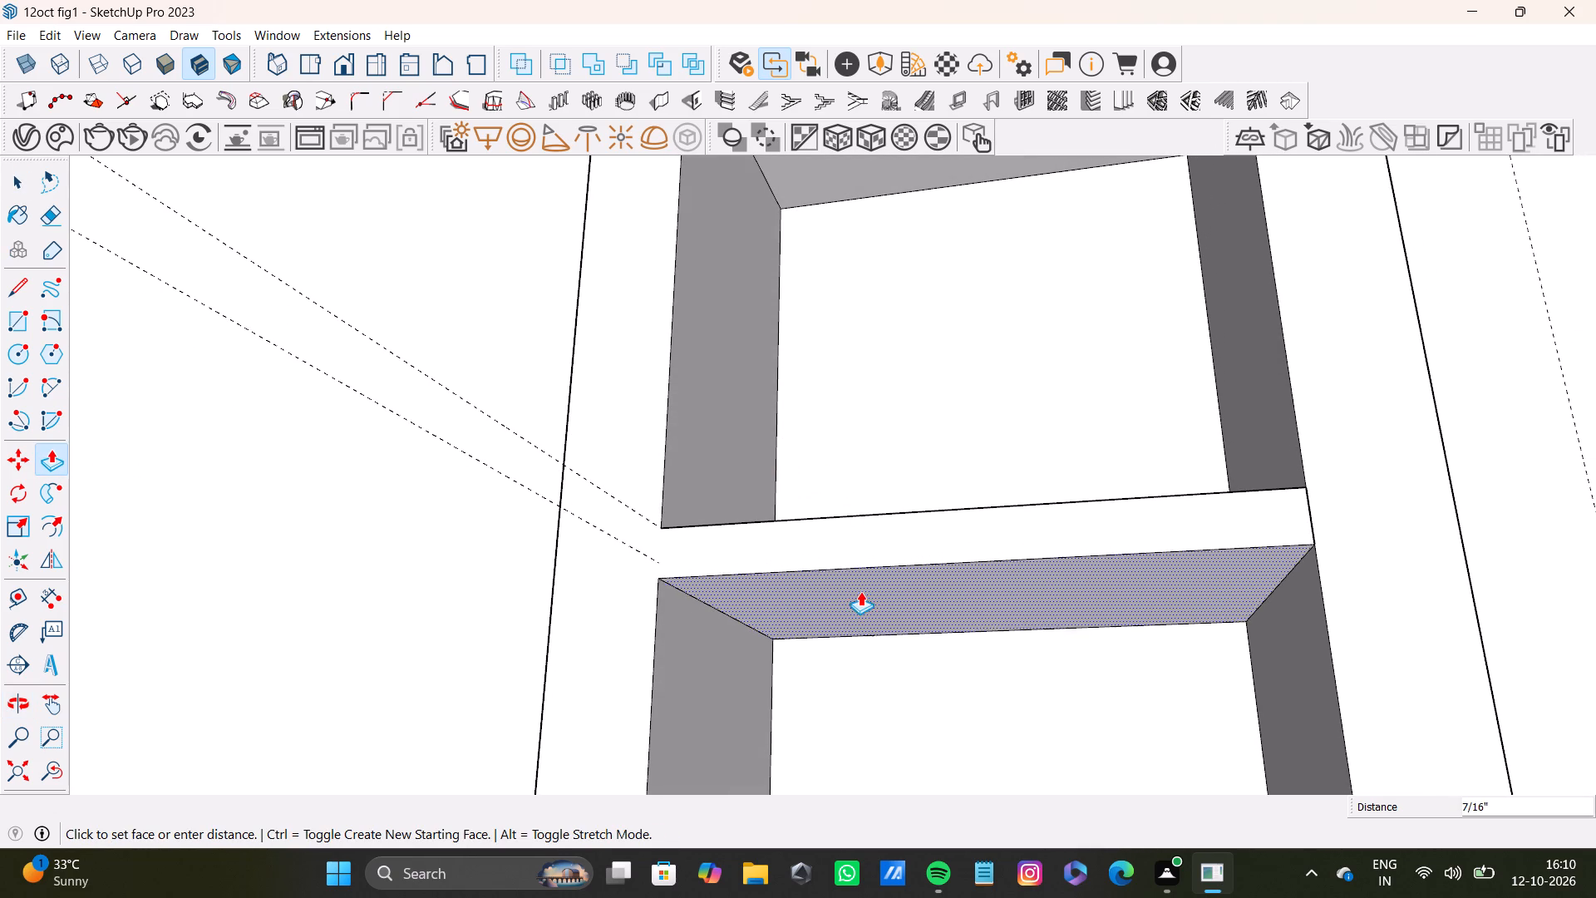
pyautogui.moveTo(860, 591); pyautogui.dragTo(863, 596)
# Place a guide on the recess's doorway-side inner face, about 1' 4 7/16" below the third shelf's underside edge.
pyautogui.scroll(-13, 850, 619)
pyautogui.keyDown('shift'); pyautogui.moveTo(835, 632); pyautogui.dragTo(769, 545, button='middle'); pyautogui.keyUp('shift')
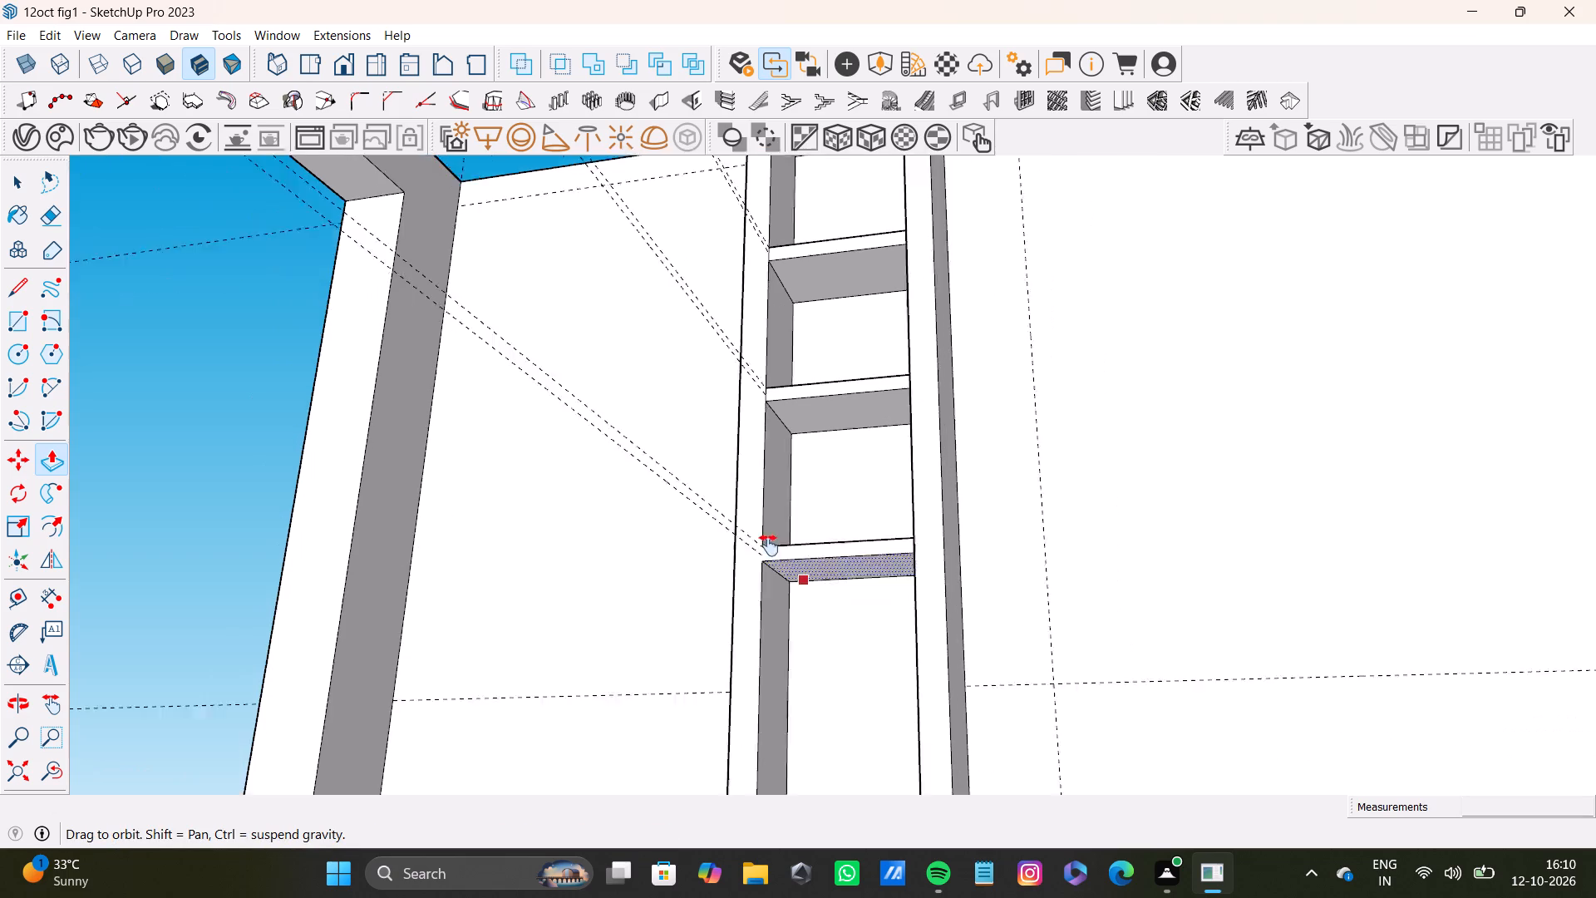
pyautogui.keyDown('shift'); pyautogui.moveTo(769, 545); pyautogui.dragTo(710, 615, button='middle'); pyautogui.keyUp('shift')
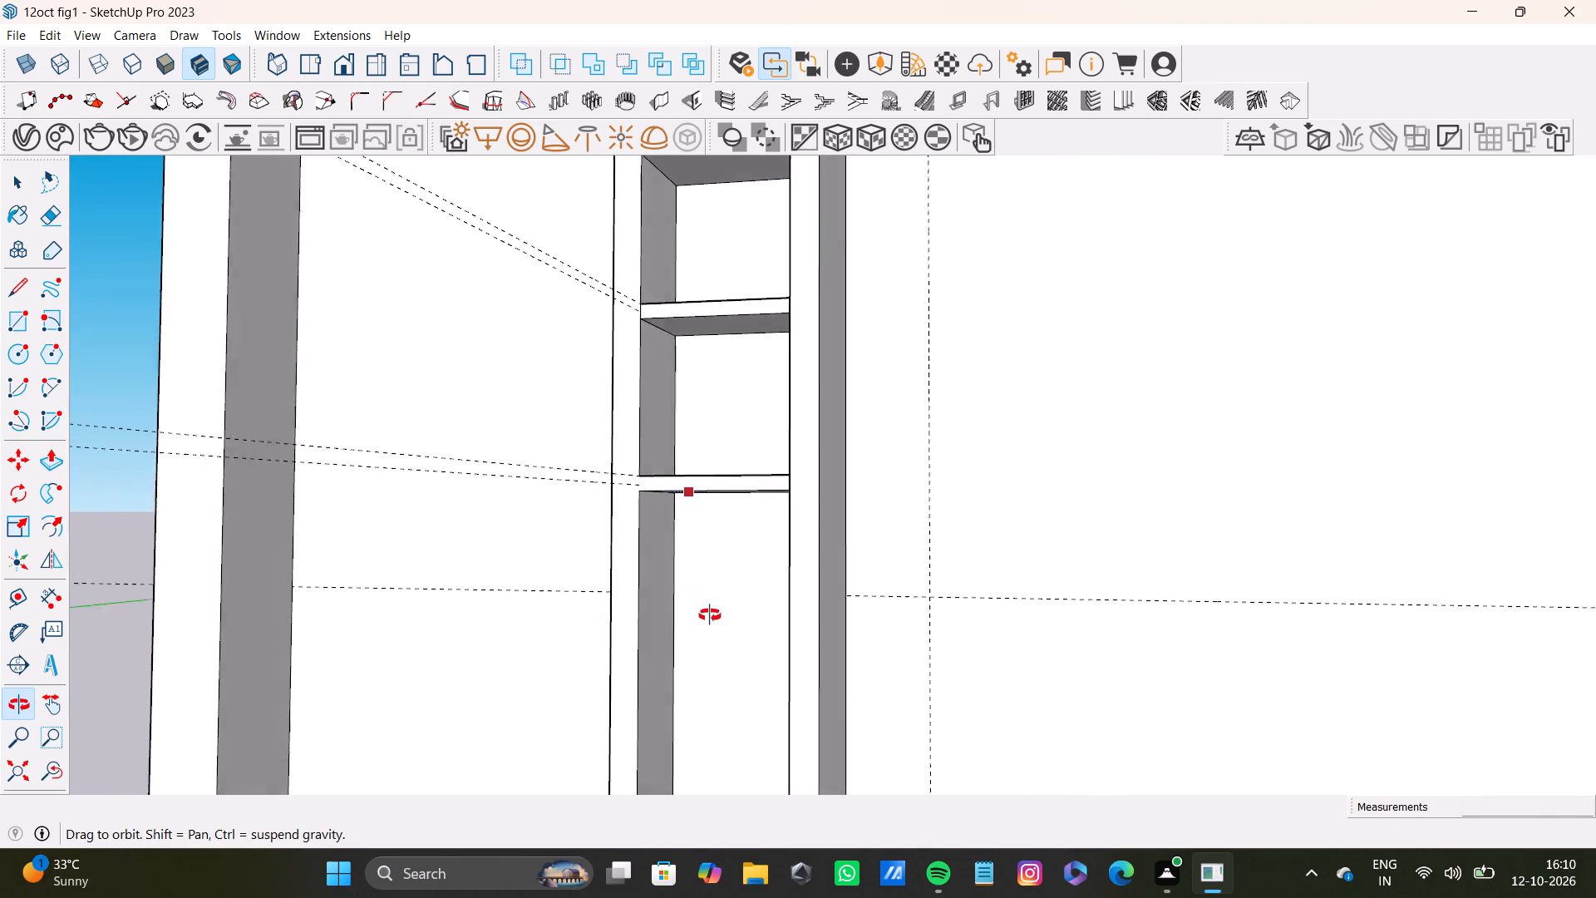
pyautogui.keyDown('shift'); pyautogui.moveTo(710, 615); pyautogui.dragTo(716, 745, button='middle'); pyautogui.keyUp('shift')
pyautogui.scroll(-9, 712, 745)
pyautogui.keyDown('shift'); pyautogui.moveTo(692, 736); pyautogui.dragTo(639, 486, button='middle'); pyautogui.keyUp('shift')
pyautogui.scroll(8, 694, 488)
pyautogui.moveTo(733, 619); pyautogui.dragTo(647, 615, button='middle')
pyautogui.press('t')
pyautogui.scroll(6, 649, 584)
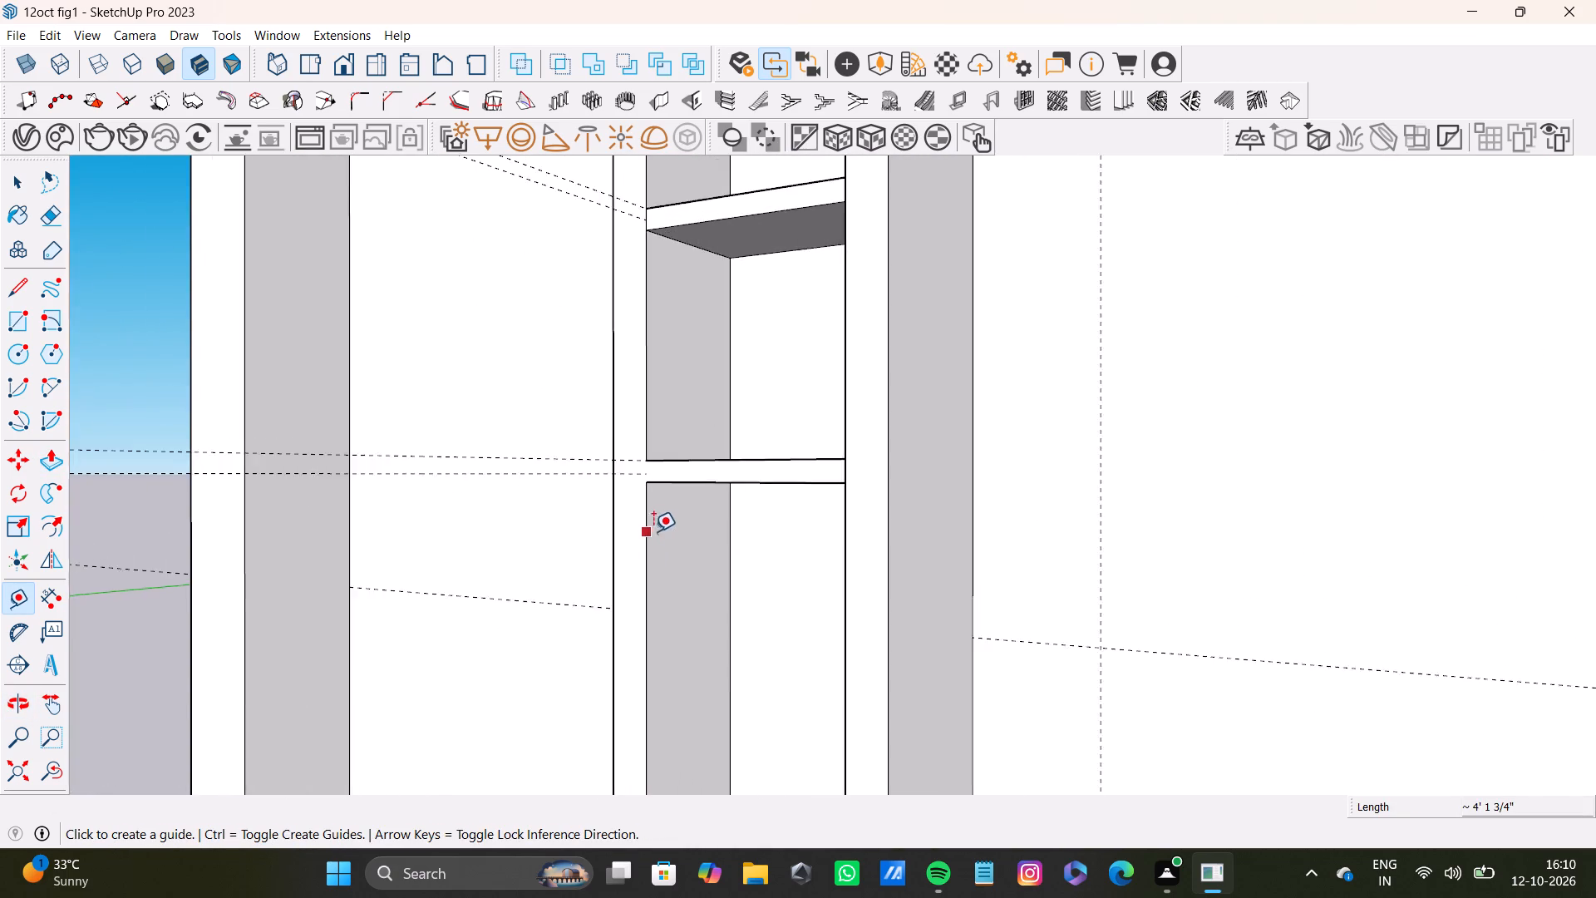
pyautogui.scroll(3, 653, 531)
pyautogui.scroll(4, 802, 568)
pyautogui.moveTo(795, 592); pyautogui.dragTo(763, 595, button='middle')
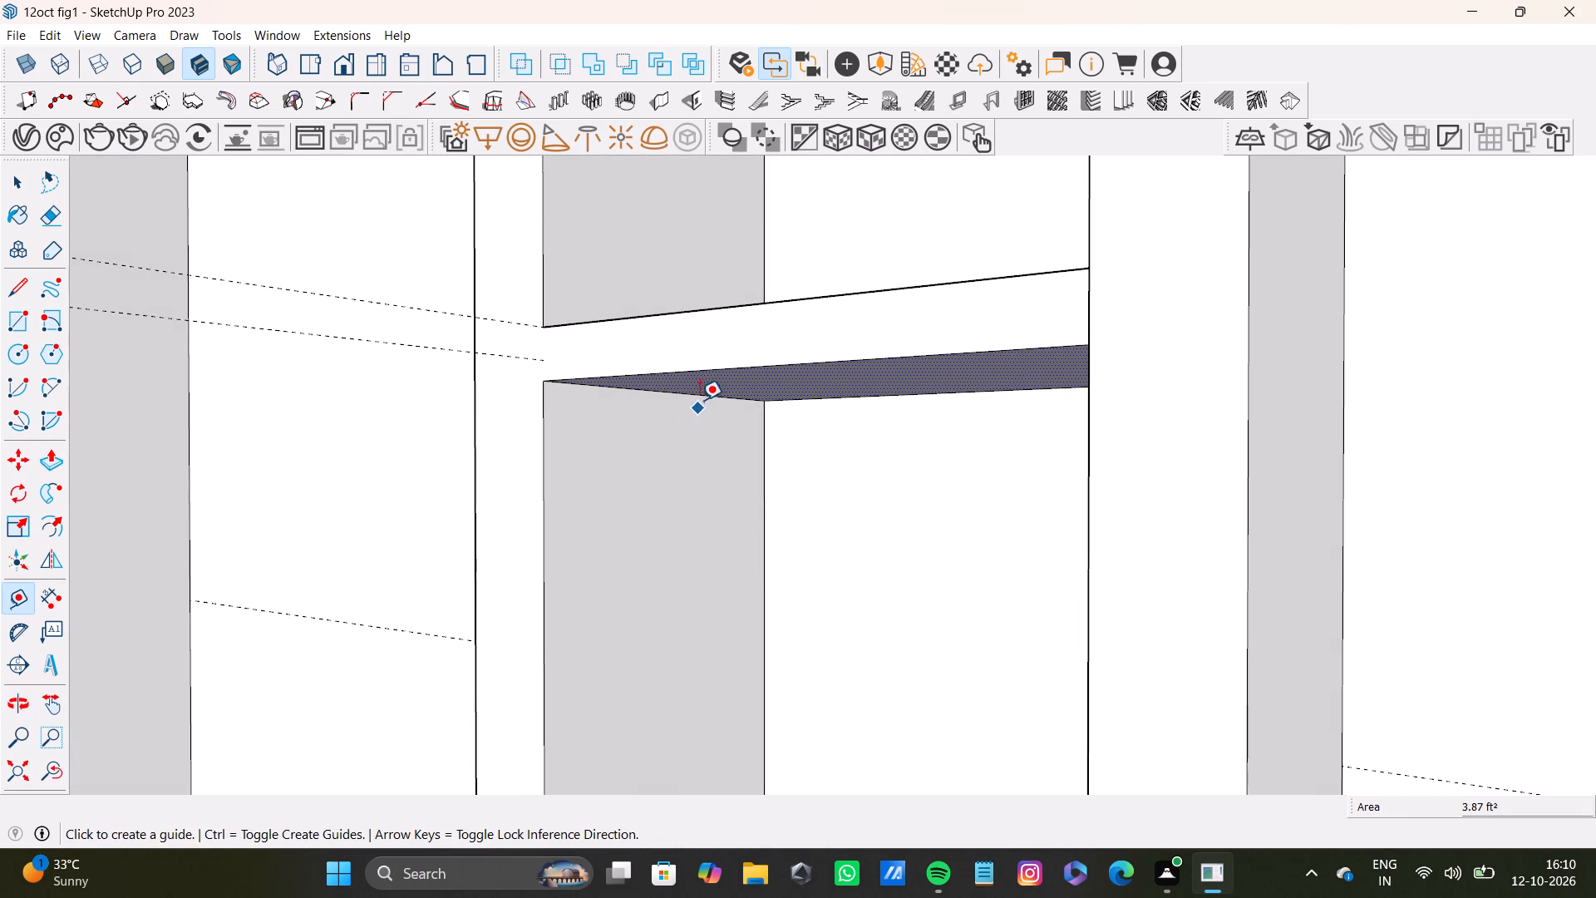
pyautogui.click(700, 397)
pyautogui.scroll(-4, 722, 570)
pyautogui.keyDown('shift'); pyautogui.moveTo(722, 638); pyautogui.dragTo(731, 551, button='middle'); pyautogui.keyUp('shift')
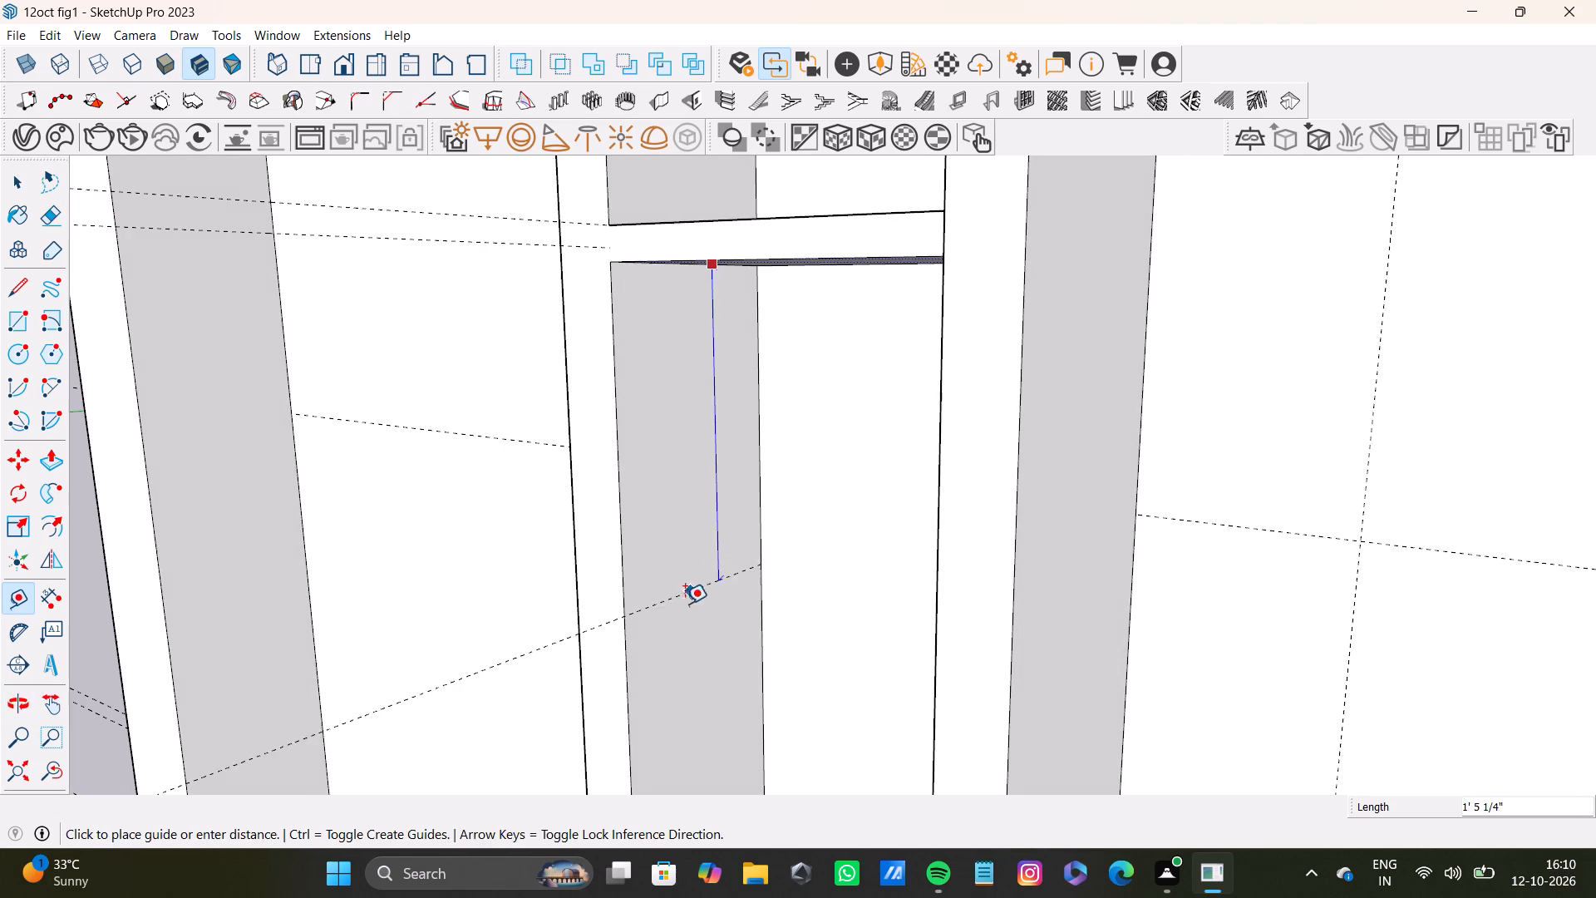
pyautogui.click(737, 565)
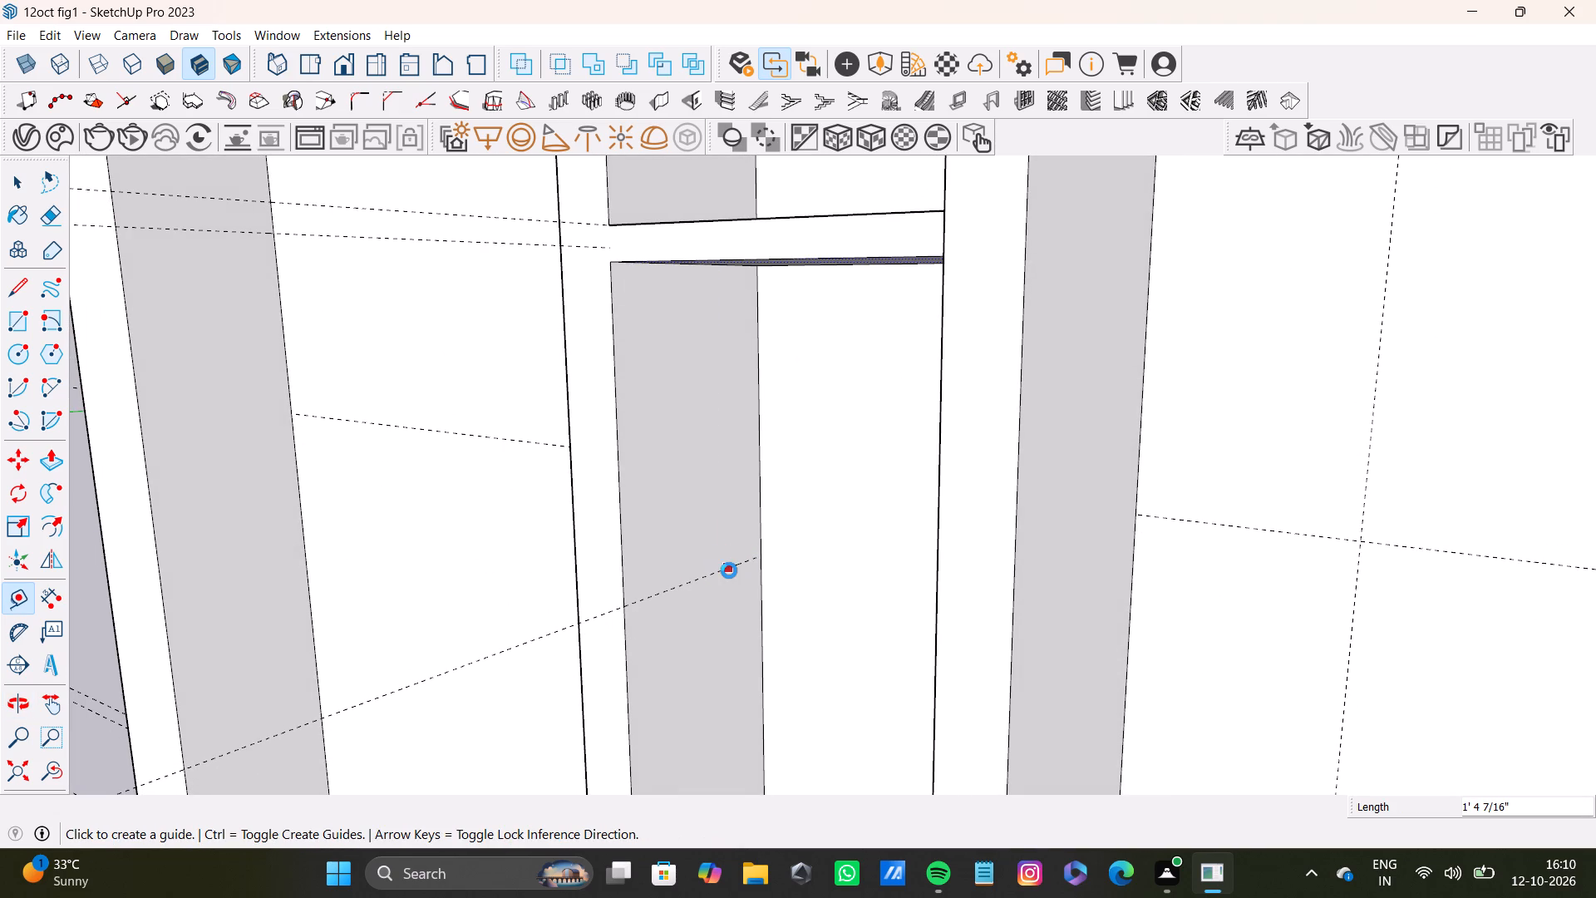
# Place a second guide about 3/4" below the newest guide on the recess's doorway-side inner face.
pyautogui.press('t')
pyautogui.scroll(11, 724, 570)
pyautogui.click(680, 582)
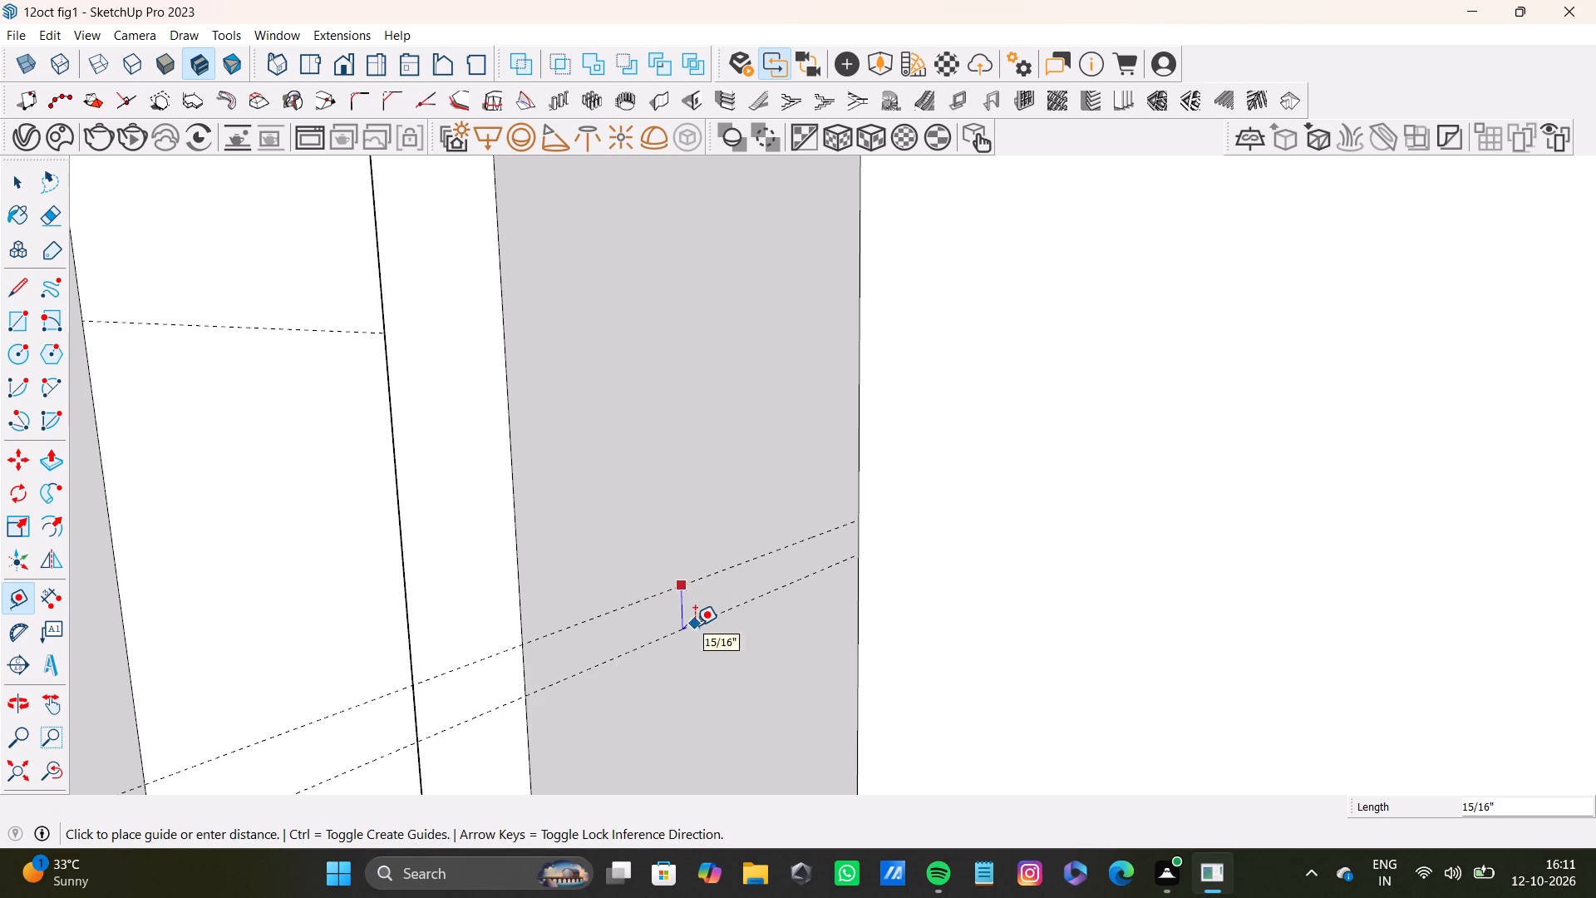
pyautogui.click(692, 620)
# Draw a 3/4" high rectangle between the two new guides across the full depth of the recess's doorway-side inner face.
pyautogui.press('l')
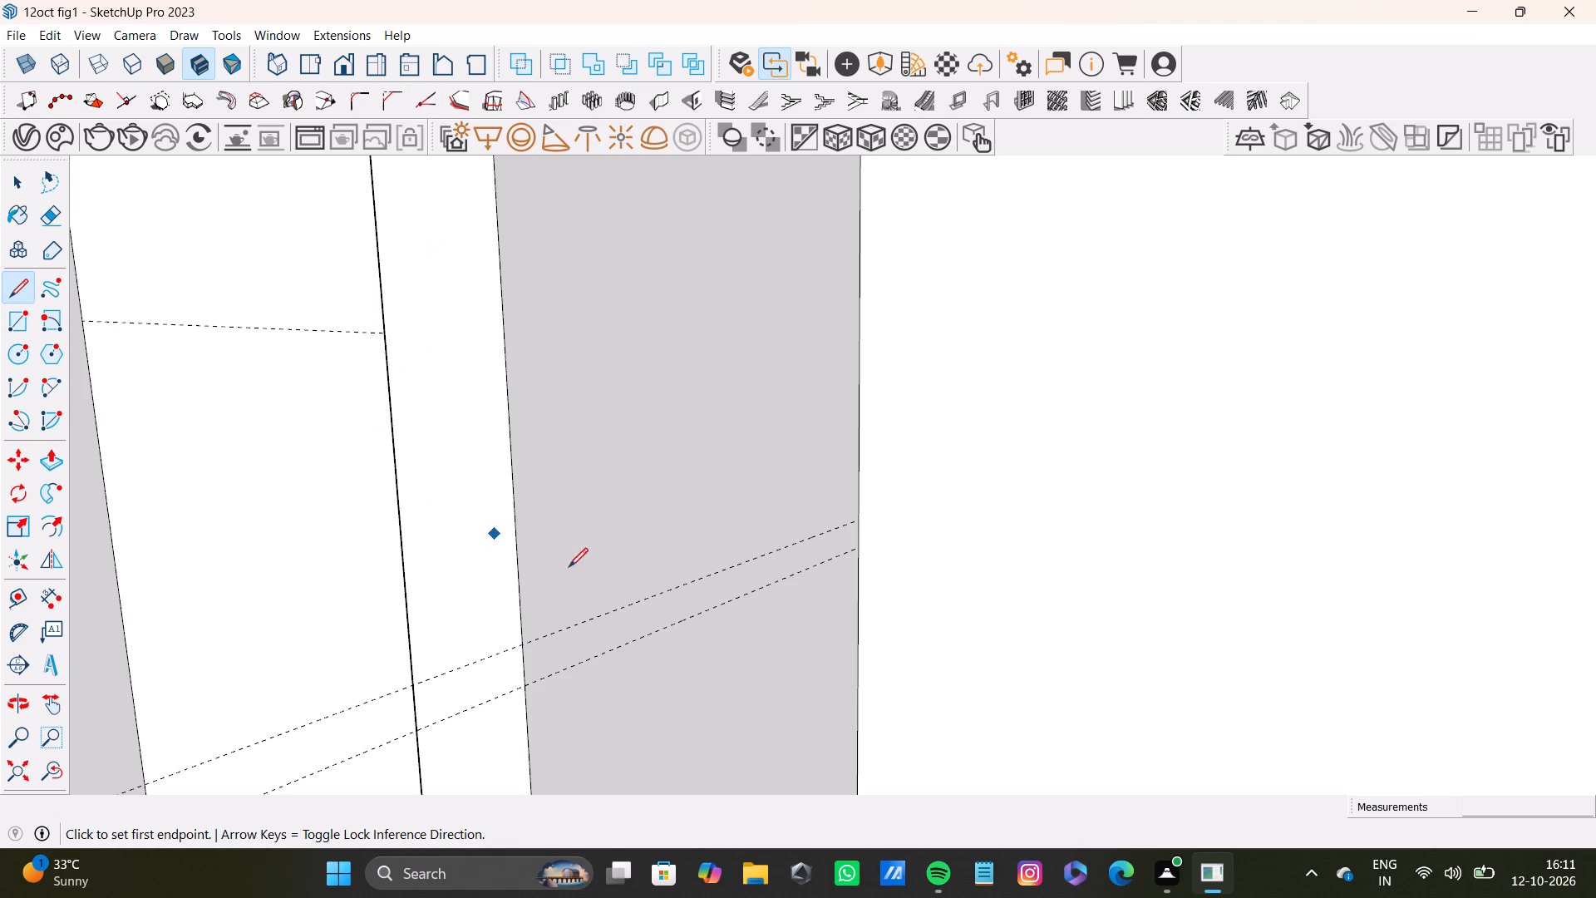
pyautogui.press('r')
pyautogui.scroll(8, 499, 658)
pyautogui.moveTo(626, 659); pyautogui.dragTo(520, 644, button='middle')
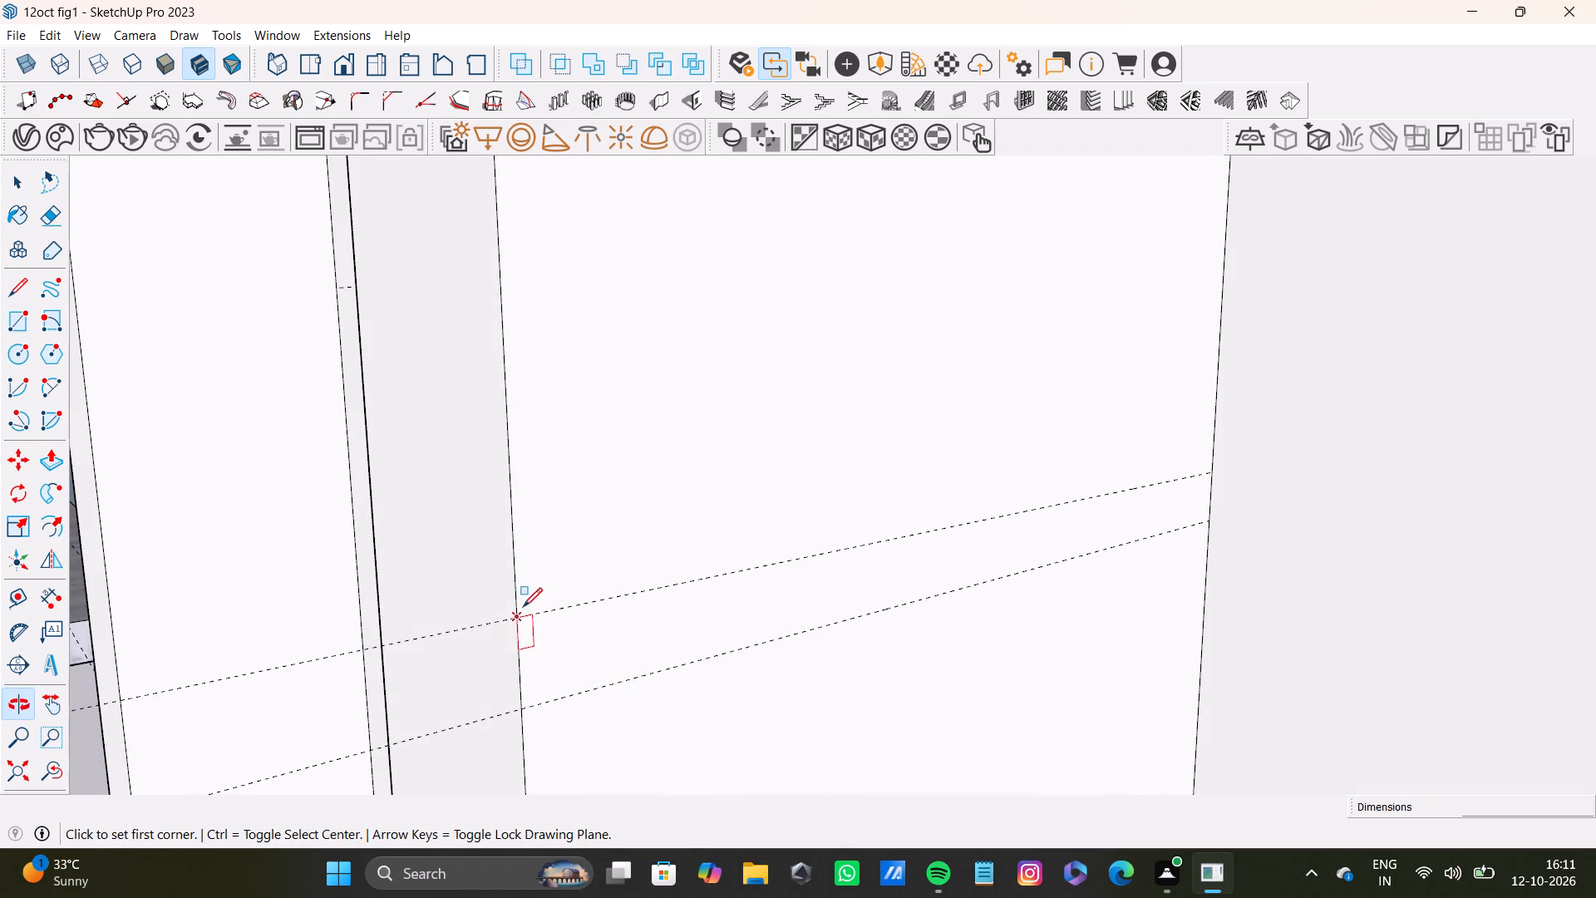
pyautogui.click(520, 619)
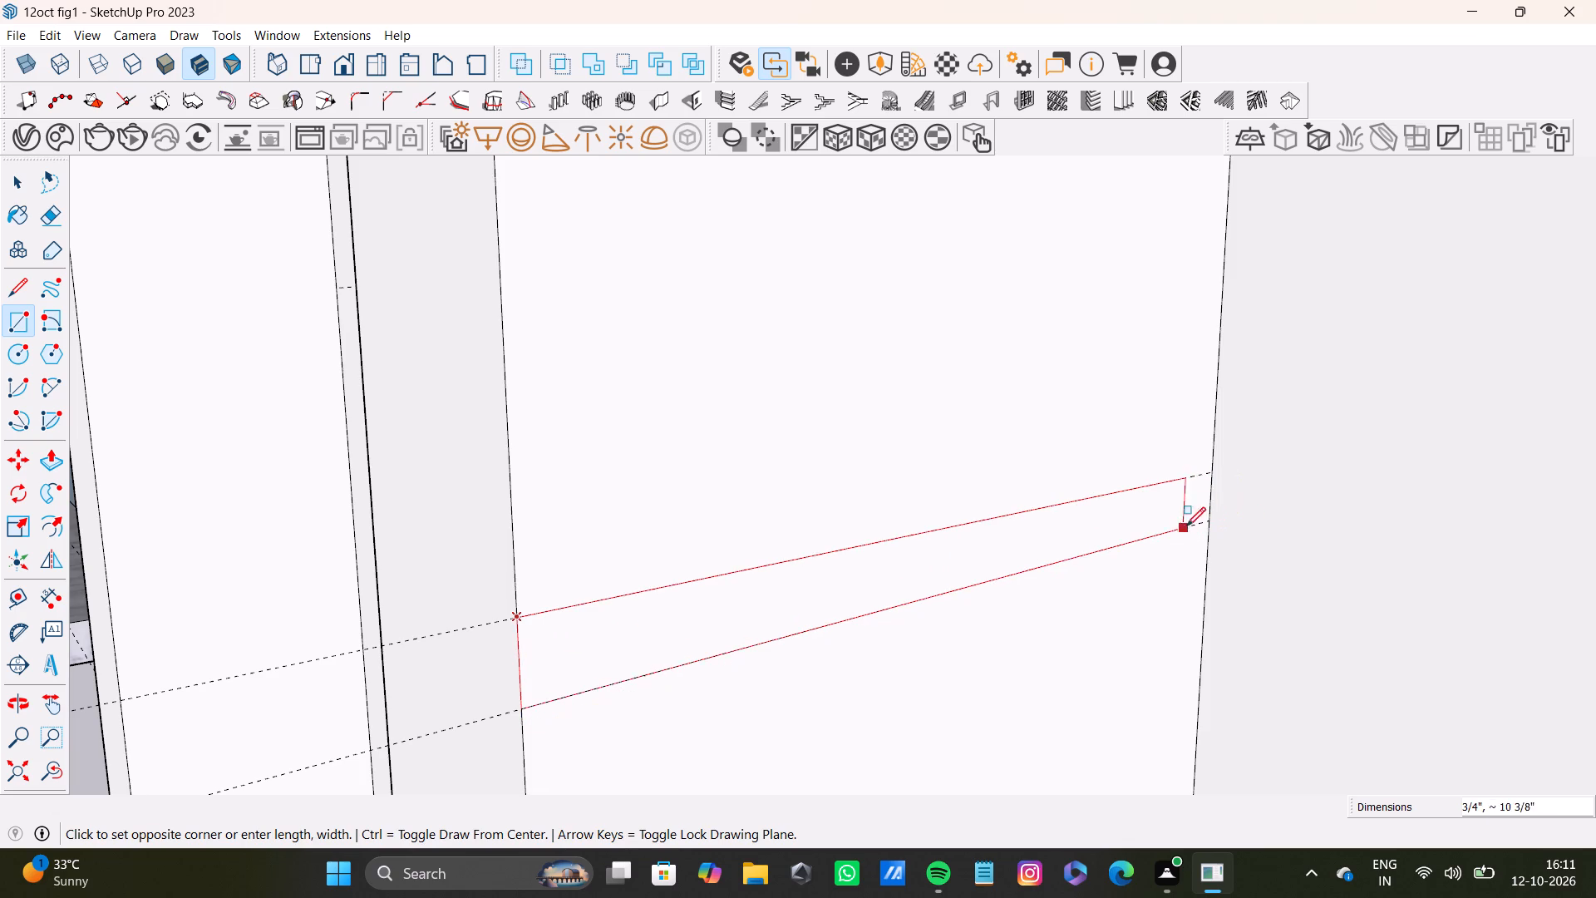
pyautogui.click(1211, 520)
# Push/Pull the new rectangle across the recess's full width to form the fourth shelf.
pyautogui.scroll(-14, 1008, 545)
pyautogui.keyDown('shift'); pyautogui.middleClick(837, 590); pyautogui.keyUp('shift')
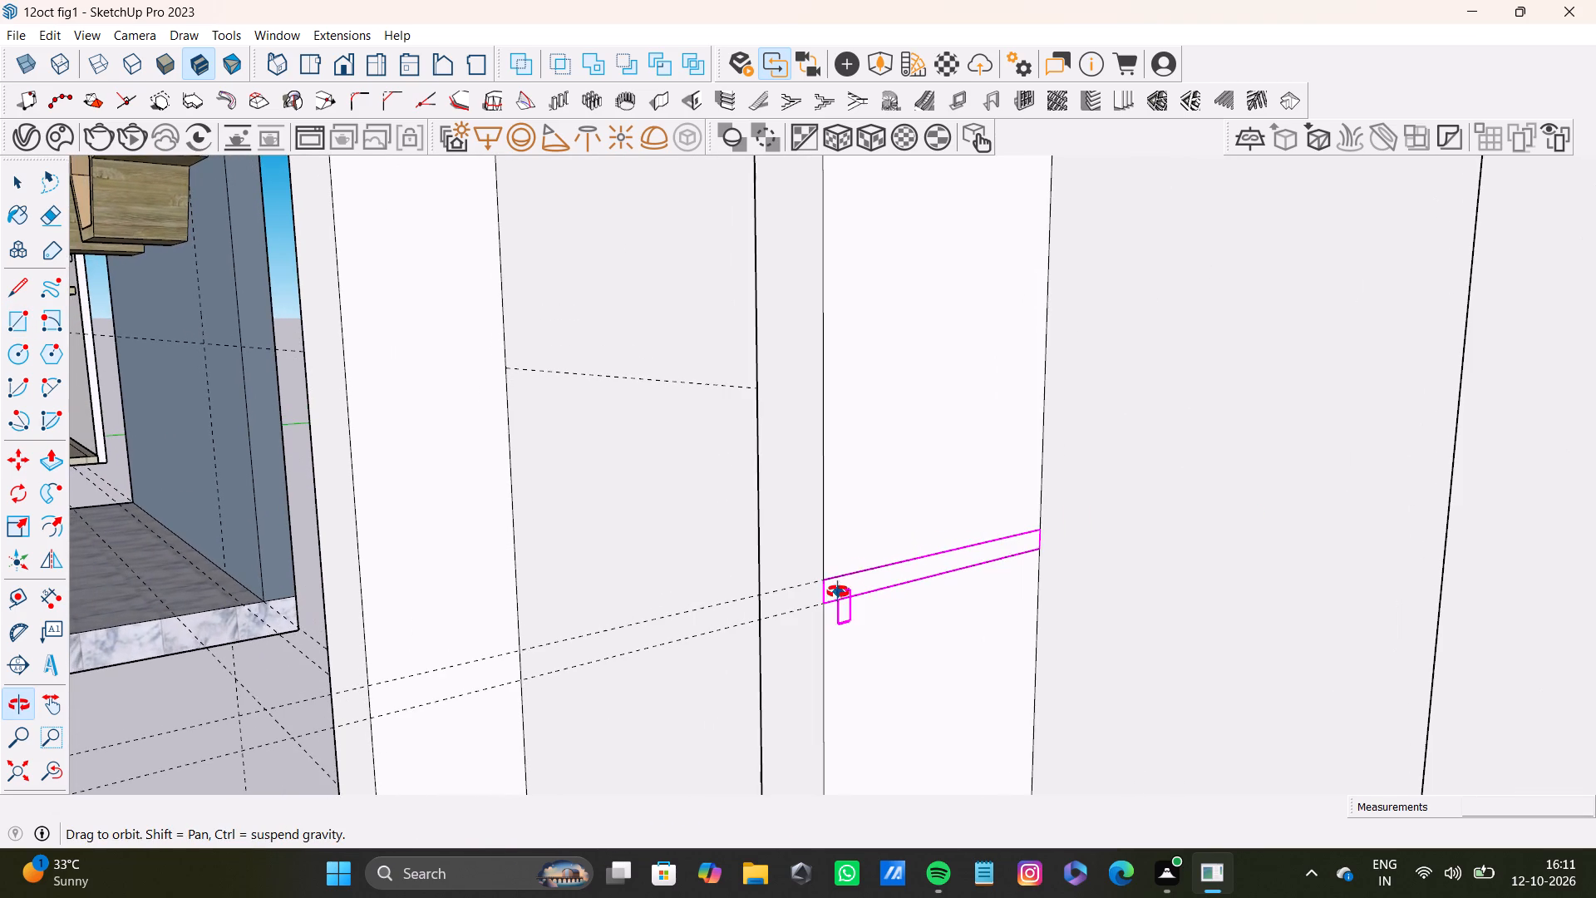
pyautogui.press('space')
pyautogui.click(845, 590)
pyautogui.press('p')
pyautogui.moveTo(845, 590); pyautogui.dragTo(1106, 669)
pyautogui.scroll(-2, 1077, 686)
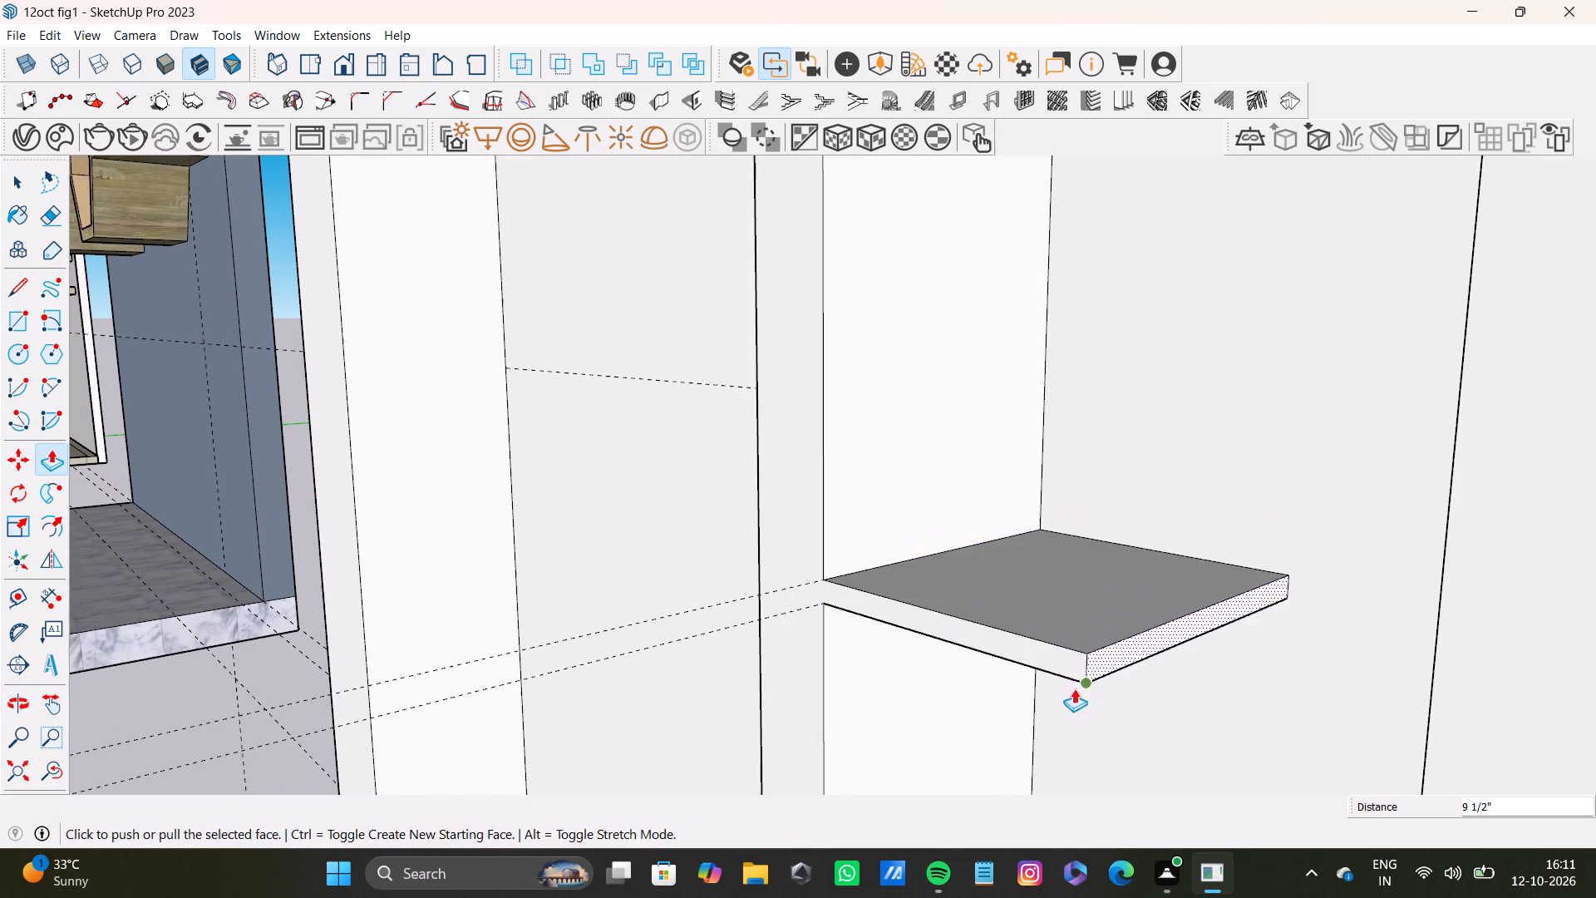
pyautogui.scroll(-6, 1074, 688)
pyautogui.keyDown('shift'); pyautogui.moveTo(1034, 681); pyautogui.dragTo(1124, 657, button='middle'); pyautogui.keyUp('shift')
pyautogui.scroll(3, 986, 609)
pyautogui.moveTo(1003, 610); pyautogui.dragTo(1190, 617)
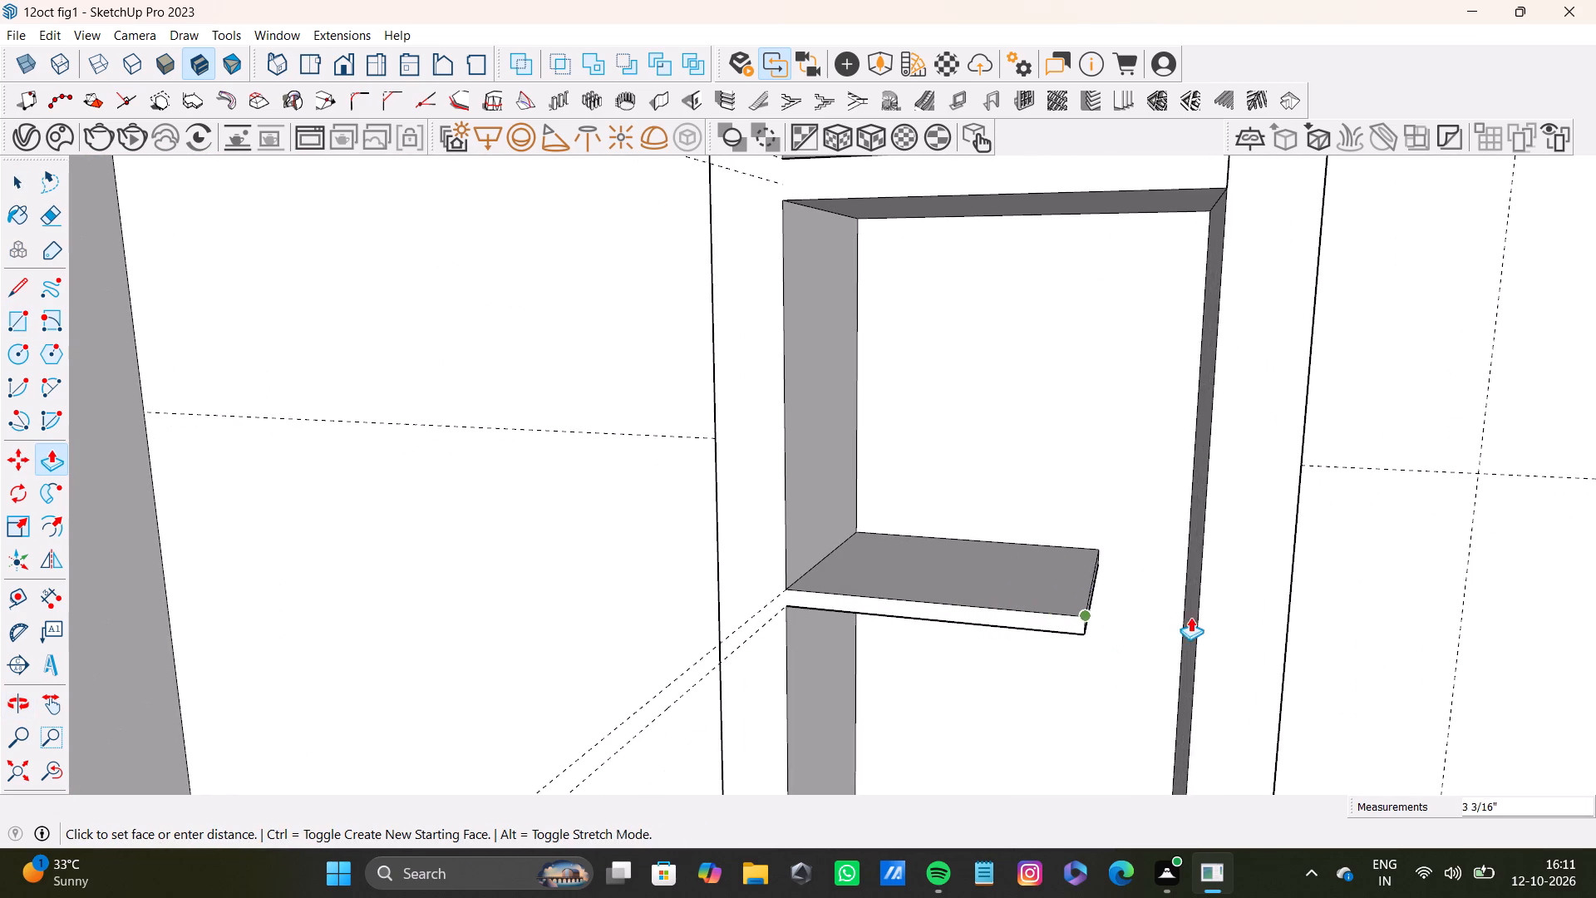
pyautogui.moveTo(1190, 617); pyautogui.dragTo(1206, 618)
# Pull the fourth shelf's underside face down to thicken the shelf.
pyautogui.scroll(-5, 978, 657)
pyautogui.moveTo(952, 667); pyautogui.dragTo(986, 585, button='middle')
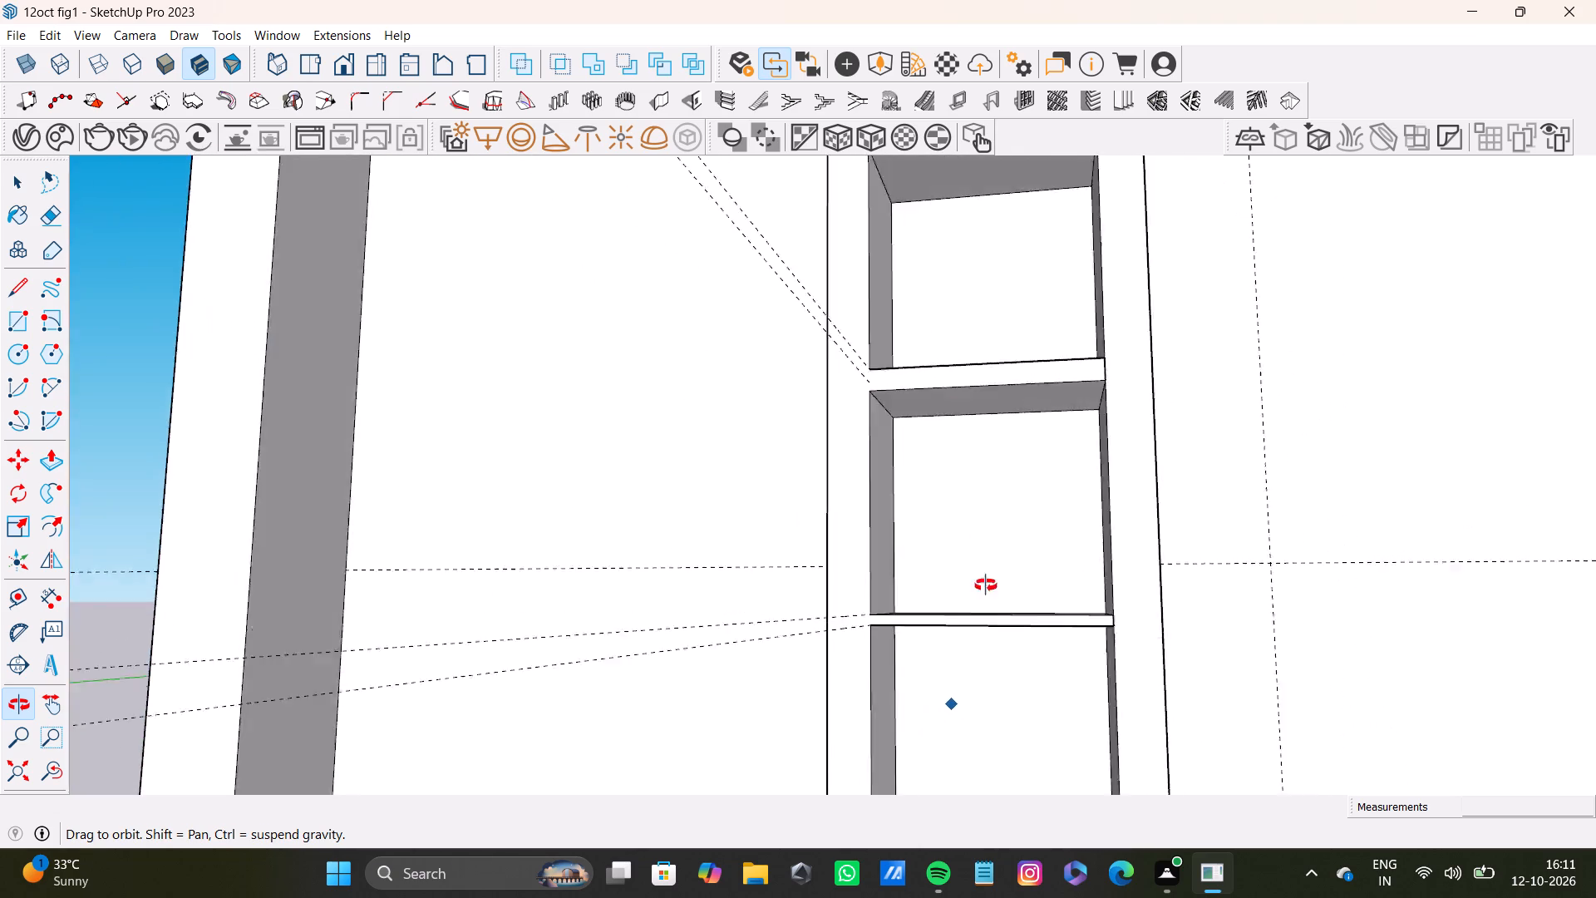
pyautogui.moveTo(986, 585); pyautogui.dragTo(815, 363, button='middle')
pyautogui.scroll(3, 815, 437)
pyautogui.moveTo(818, 396); pyautogui.dragTo(786, 290, button='middle')
pyautogui.press('space')
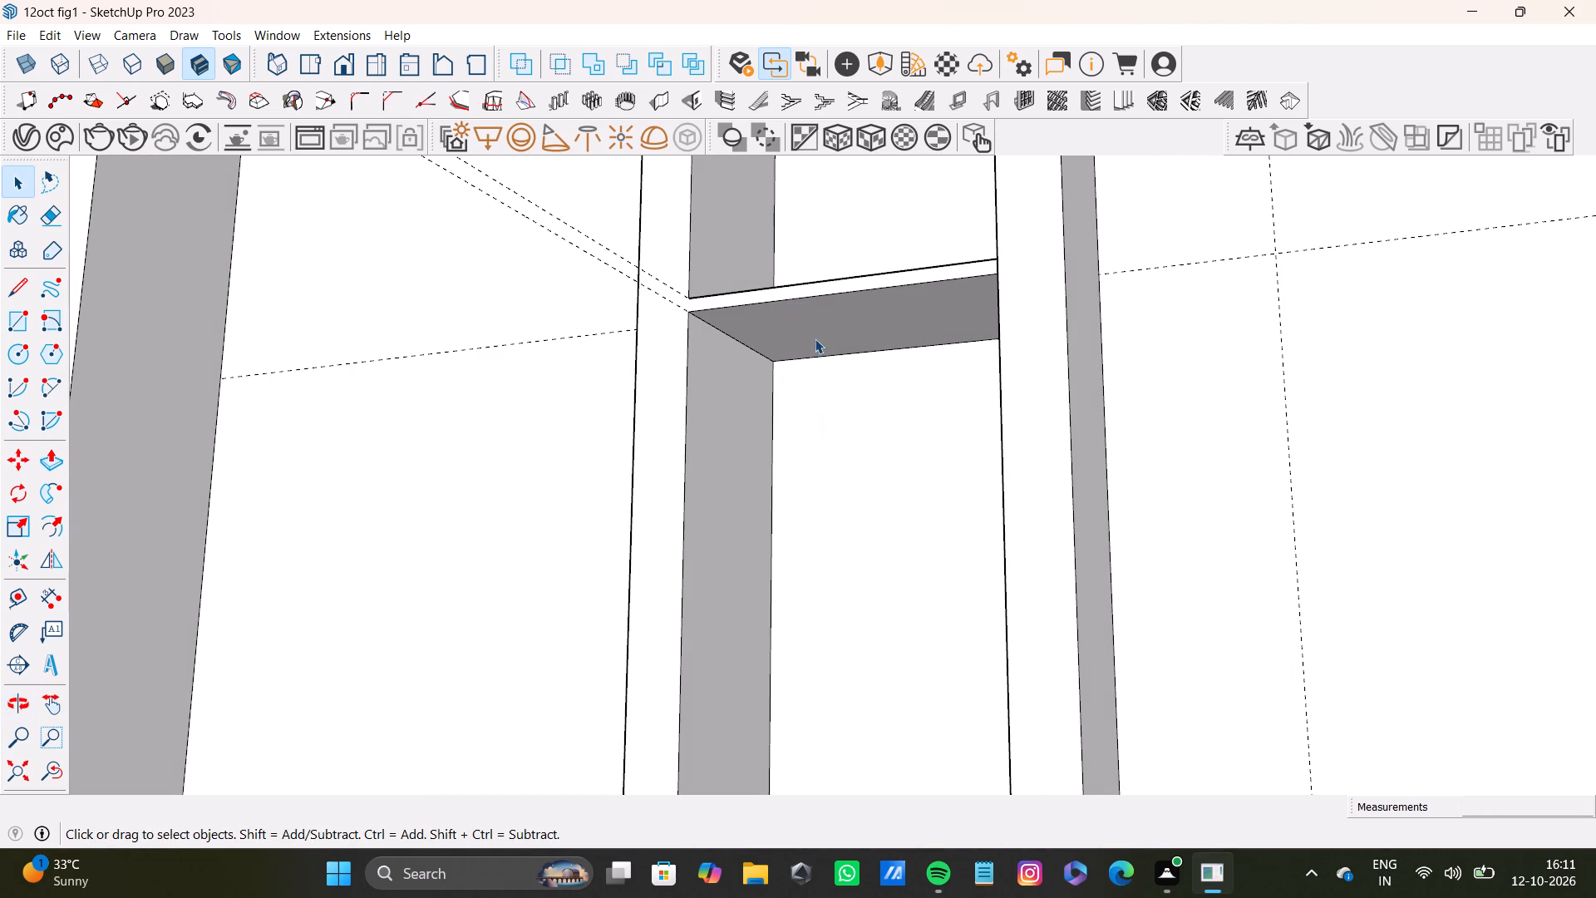
pyautogui.click(815, 338)
pyautogui.press('p')
pyautogui.moveTo(810, 318); pyautogui.dragTo(805, 367)
# Push the fourth shelf's top face down about 1 3/4" to thin the shelf.
pyautogui.scroll(-4, 811, 367)
pyautogui.moveTo(866, 285); pyautogui.dragTo(864, 576, button='middle')
pyautogui.press('space')
pyautogui.scroll(3, 842, 374)
pyautogui.click(844, 373)
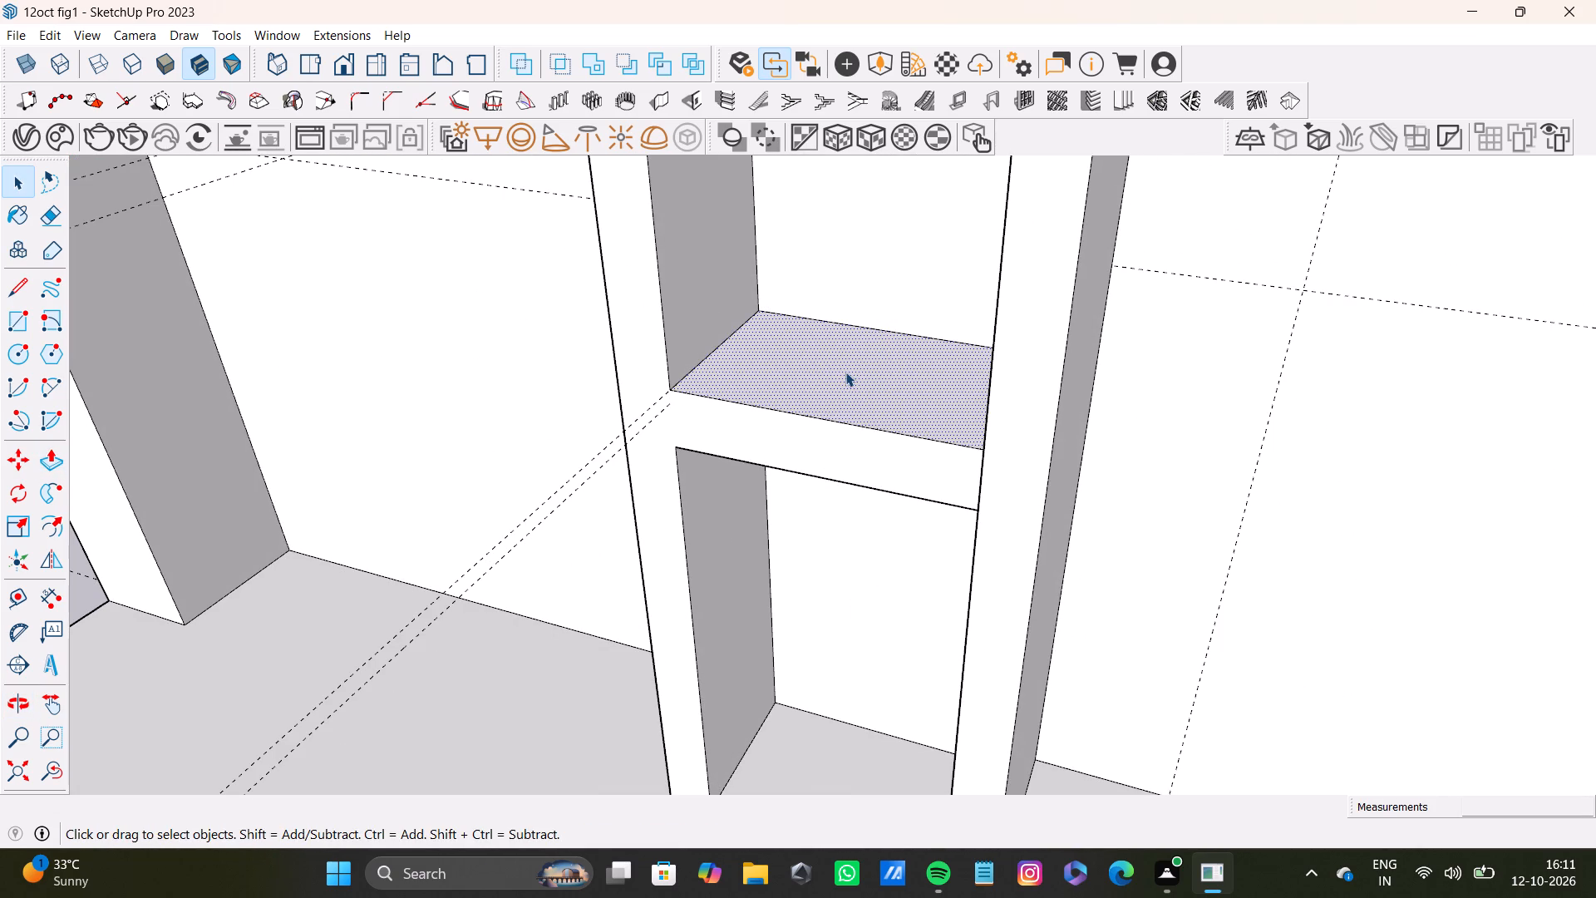
pyautogui.press('p')
pyautogui.moveTo(845, 372); pyautogui.dragTo(860, 400)
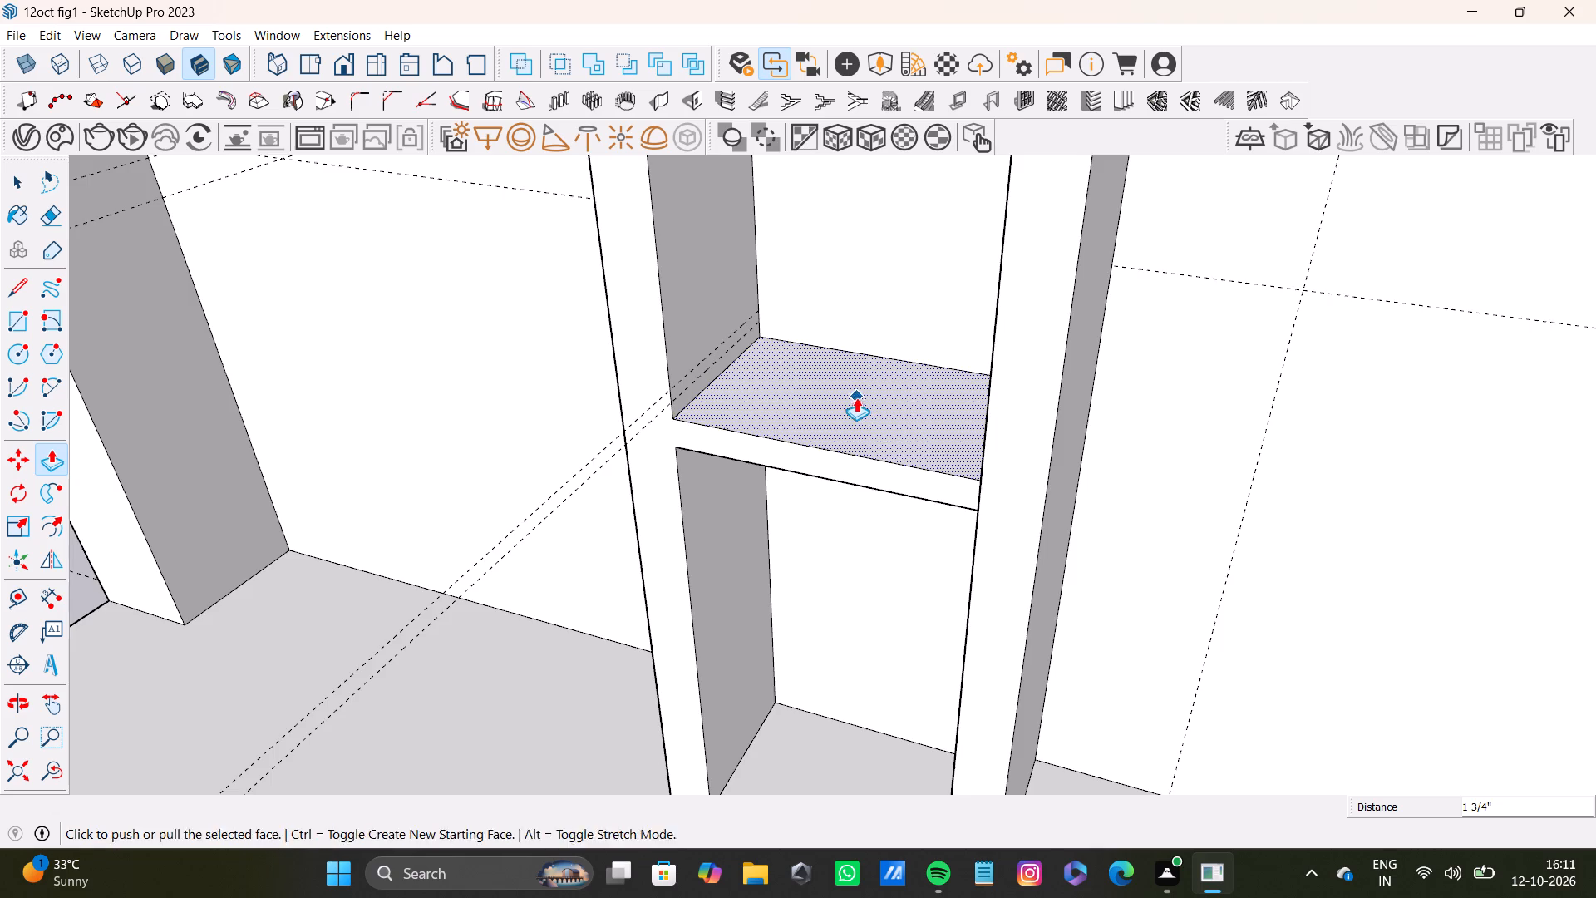
pyautogui.press('space')
# Place a vertical guide on the back wall about 2 13/16" from the column's side away from the doorway.
pyautogui.scroll(-8, 855, 397)
pyautogui.moveTo(828, 466); pyautogui.dragTo(818, 662, button='middle')
pyautogui.scroll(-2, 818, 662)
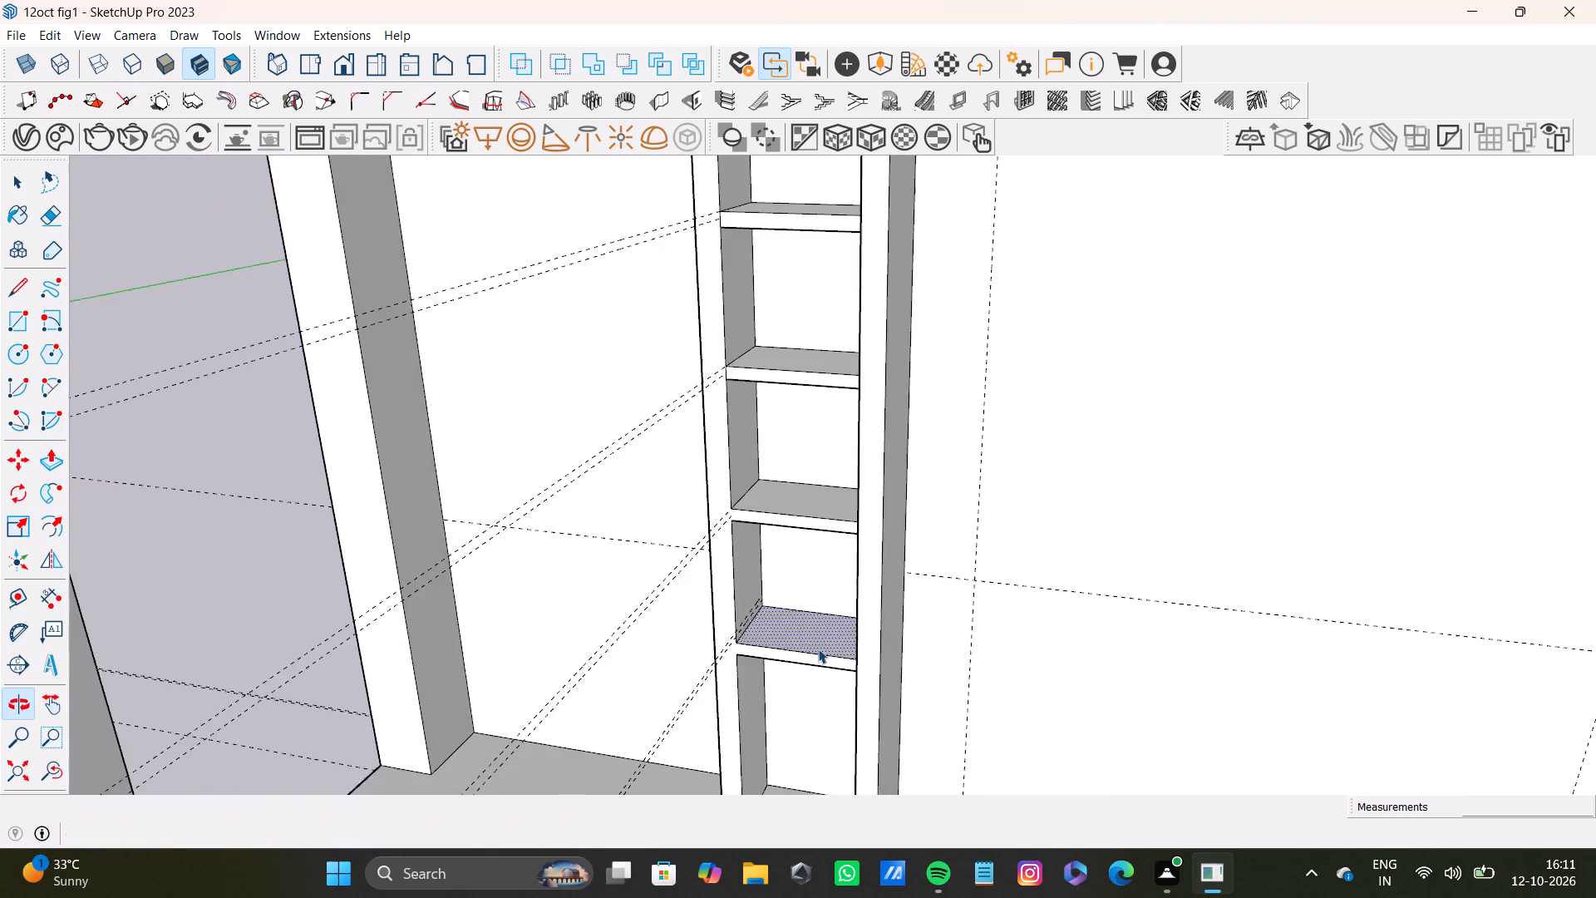
pyautogui.scroll(-8, 818, 649)
pyautogui.keyDown('shift'); pyautogui.moveTo(800, 630); pyautogui.dragTo(778, 602, button='middle'); pyautogui.keyUp('shift')
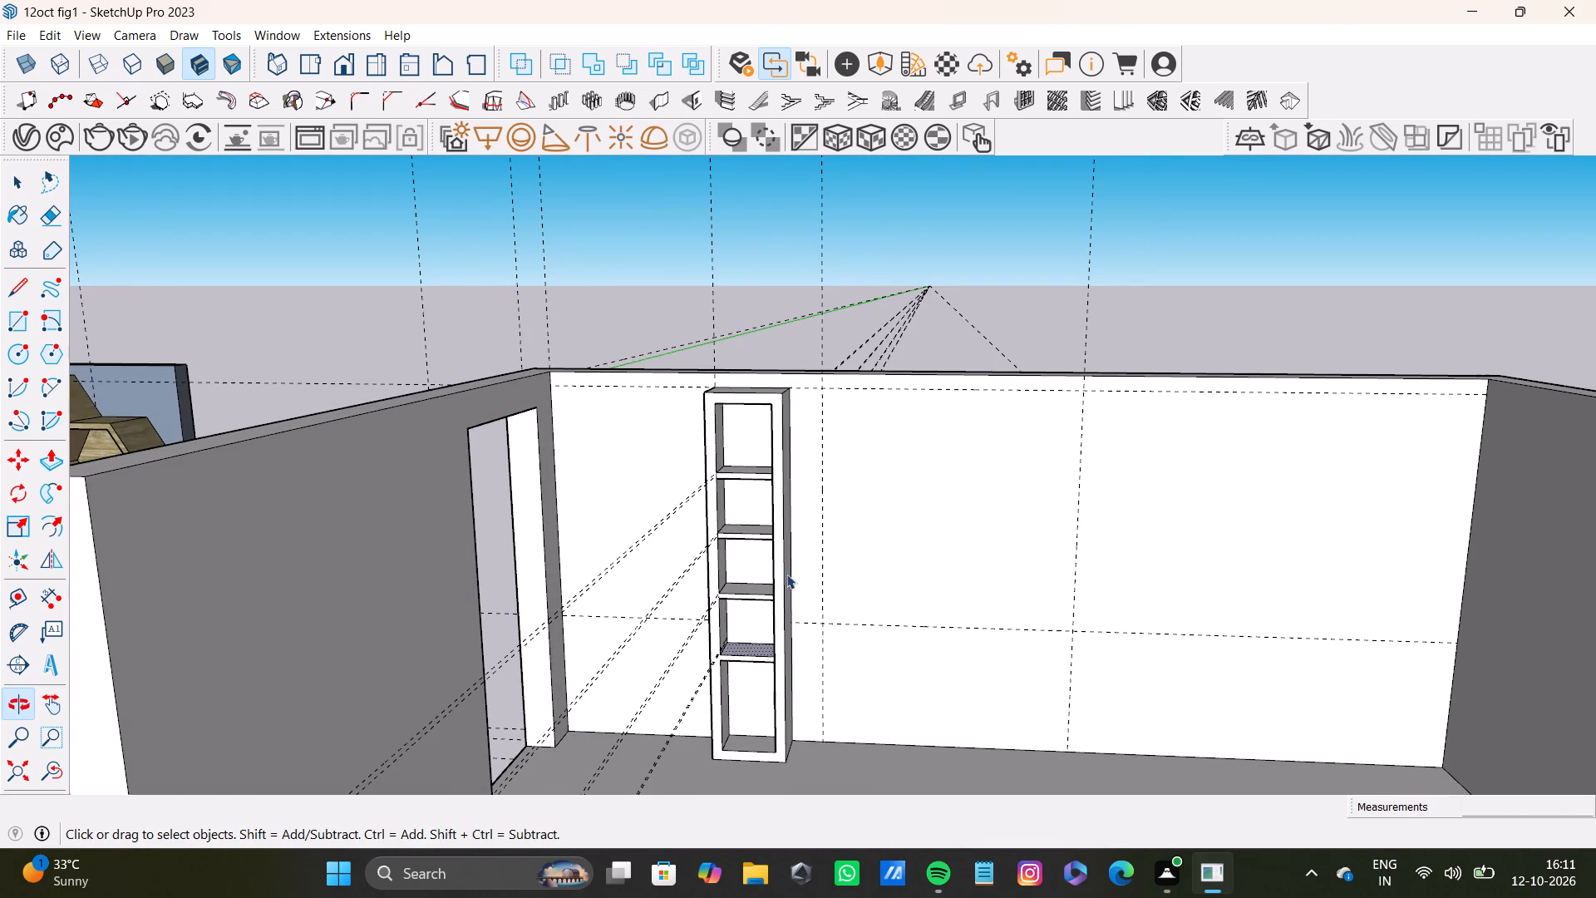
pyautogui.scroll(-5, 847, 505)
pyautogui.scroll(5, 839, 507)
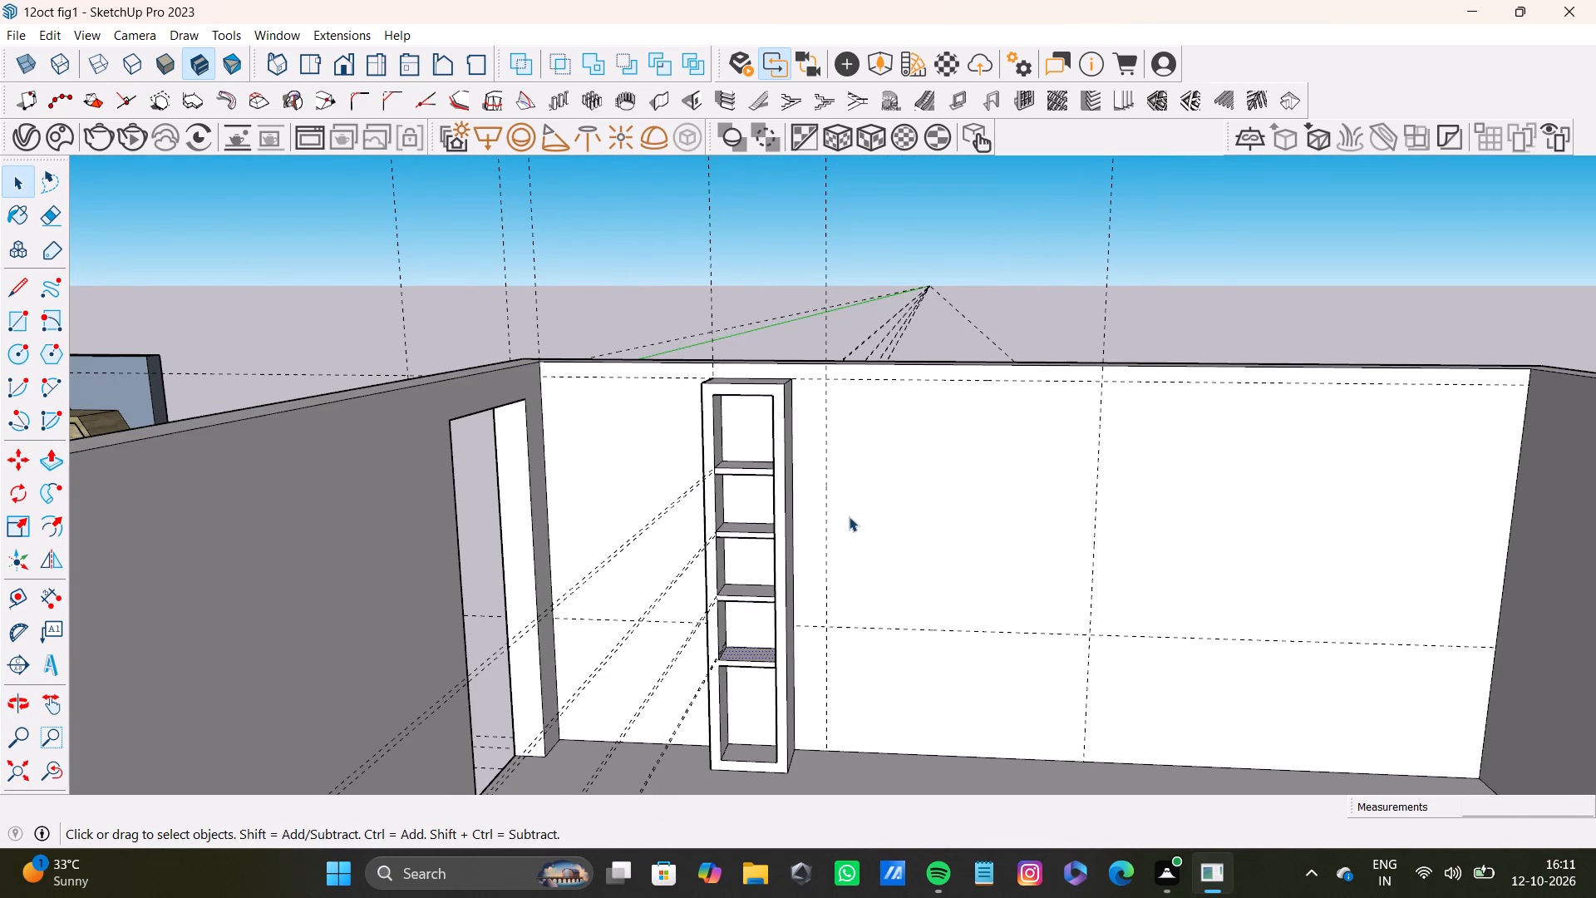
pyautogui.press('r')
pyautogui.scroll(3, 879, 499)
pyautogui.keyDown('shift'); pyautogui.moveTo(897, 506); pyautogui.dragTo(785, 502, button='middle'); pyautogui.keyUp('shift')
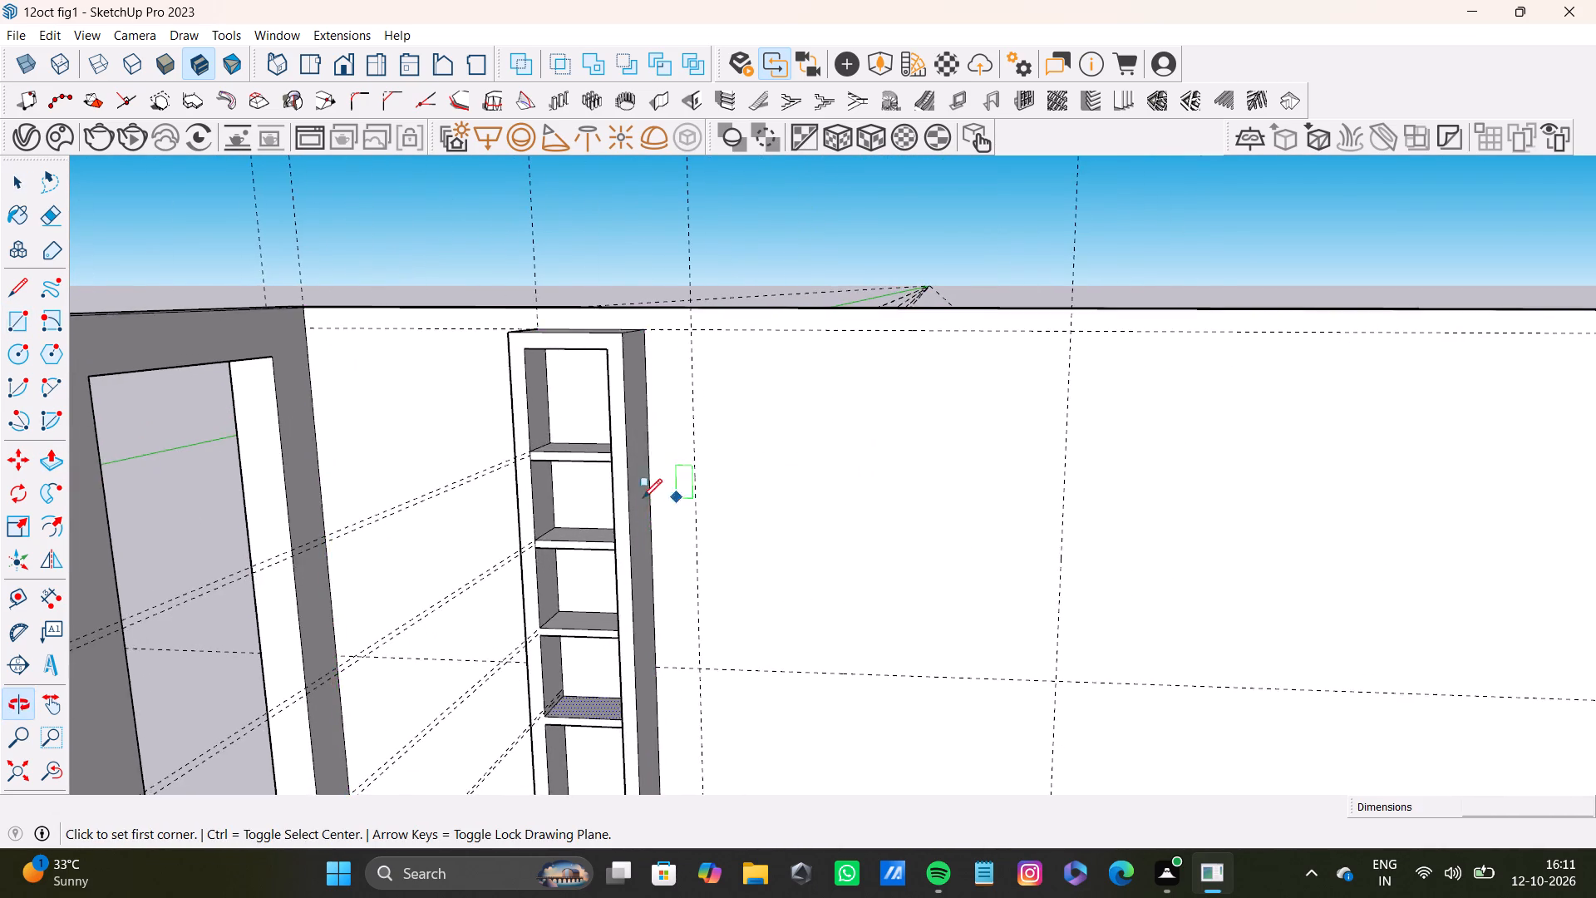
pyautogui.scroll(4, 633, 501)
pyautogui.press('t')
pyautogui.click(661, 554)
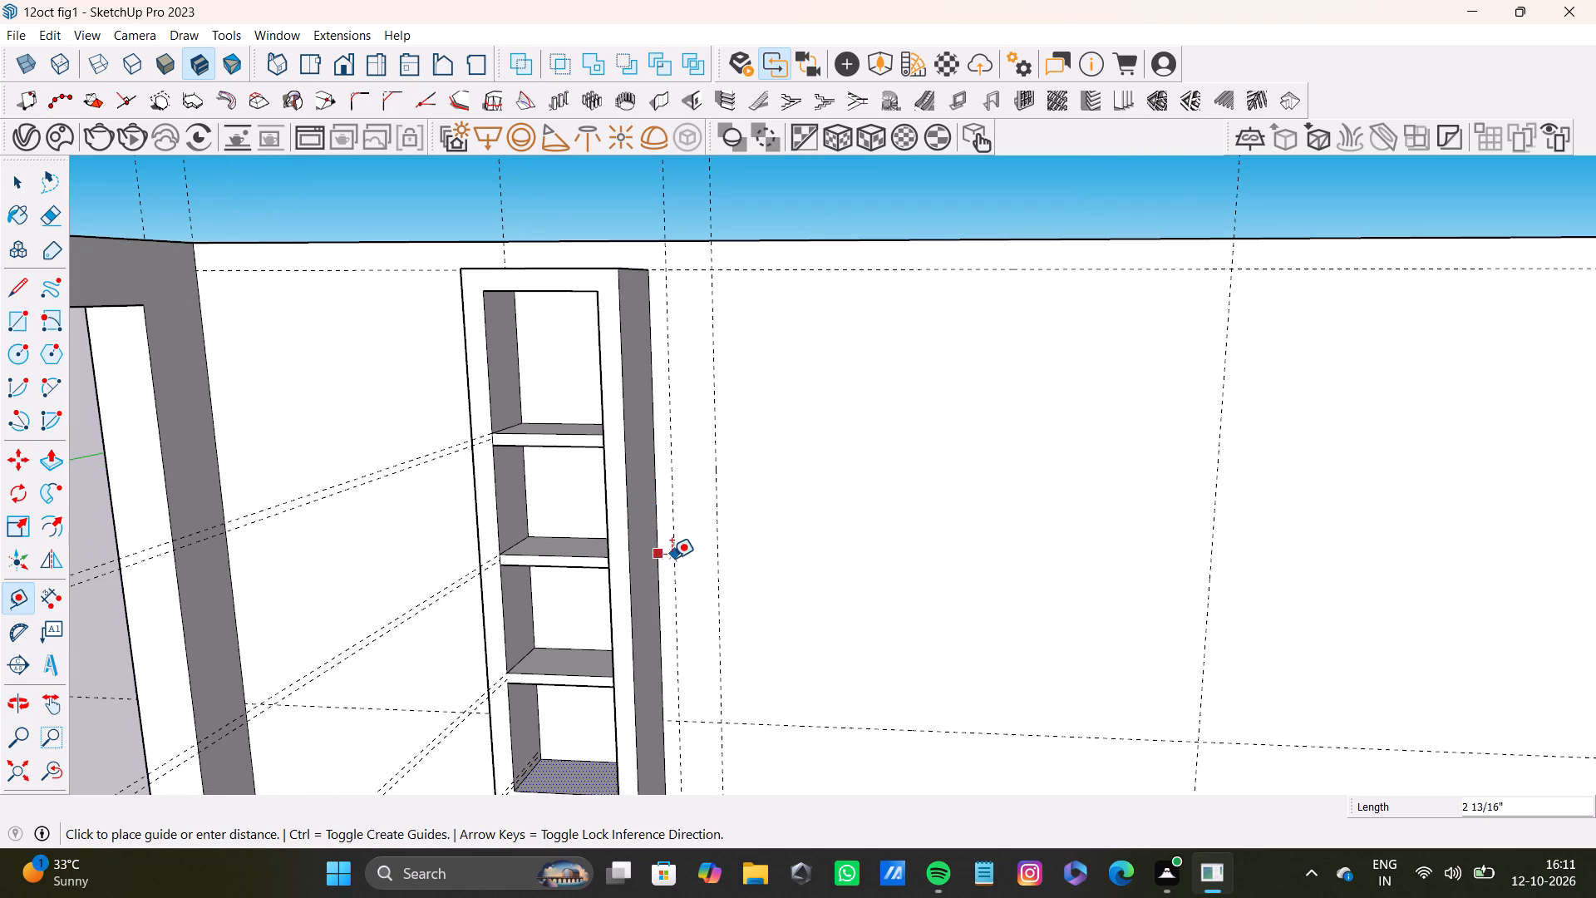
pyautogui.click(672, 557)
# Draw a 7' 2 9/16" by 6' 3 1/2" rectangle on the back wall beside the column, between the outer guide intersections.
pyautogui.scroll(-4, 677, 564)
pyautogui.keyDown('shift'); pyautogui.moveTo(755, 625); pyautogui.dragTo(837, 538, button='middle'); pyautogui.keyUp('shift')
pyautogui.scroll(7, 790, 579)
pyautogui.press('space')
pyautogui.scroll(-3, 696, 537)
pyautogui.keyDown('shift'); pyautogui.moveTo(706, 535); pyautogui.dragTo(660, 650, button='middle'); pyautogui.keyUp('shift')
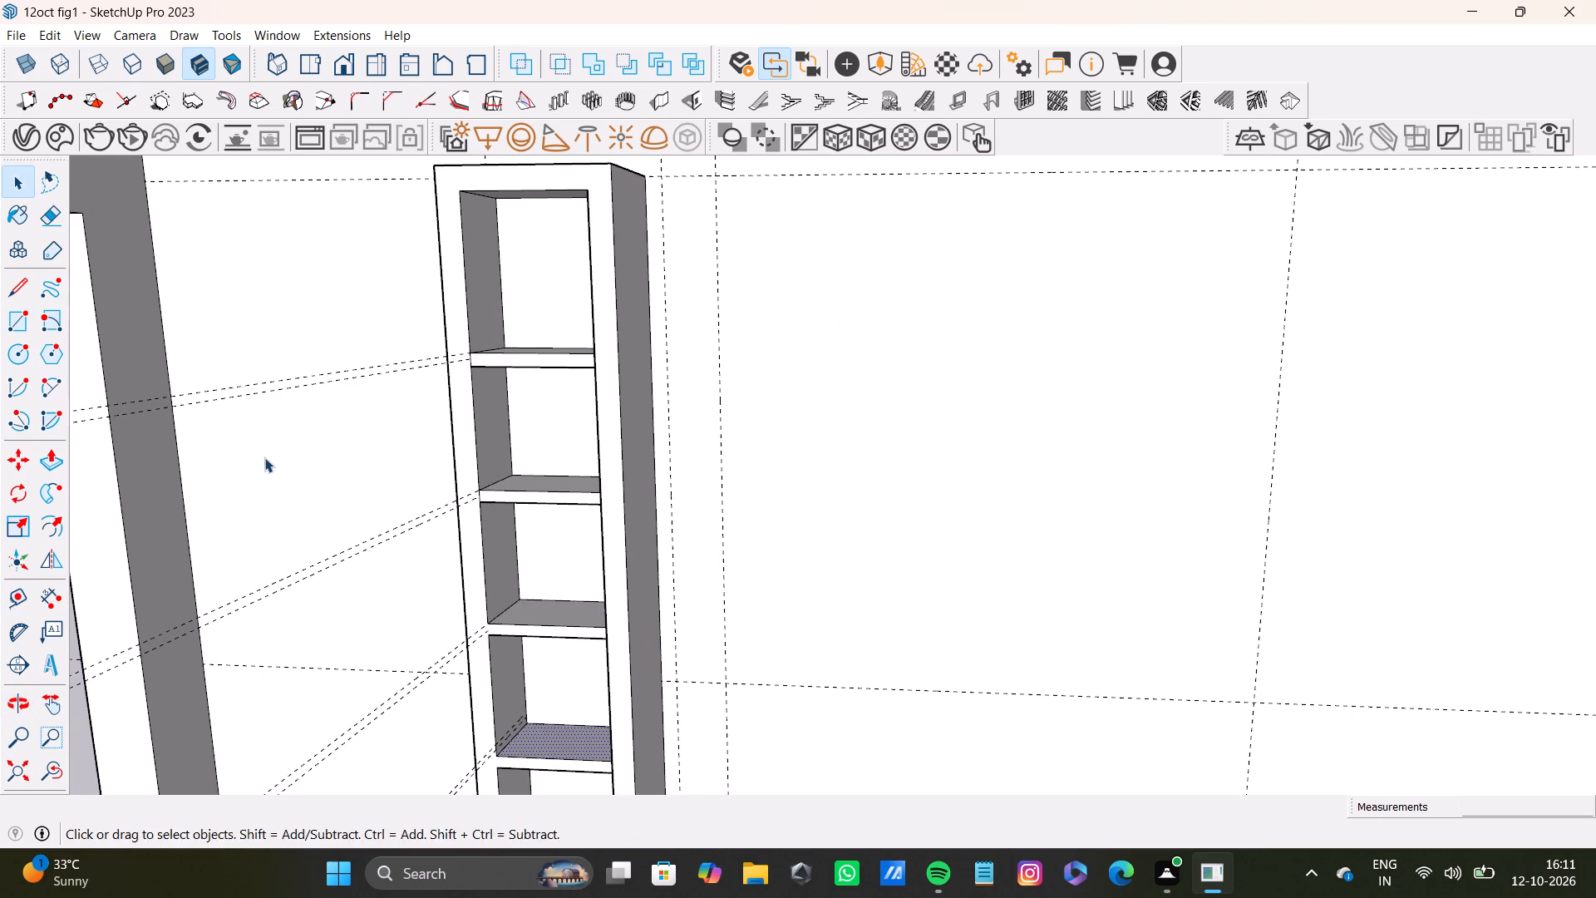
pyautogui.click(18, 325)
pyautogui.keyDown('shift'); pyautogui.moveTo(671, 280); pyautogui.dragTo(613, 405, button='middle'); pyautogui.keyUp('shift')
pyautogui.scroll(3, 632, 376)
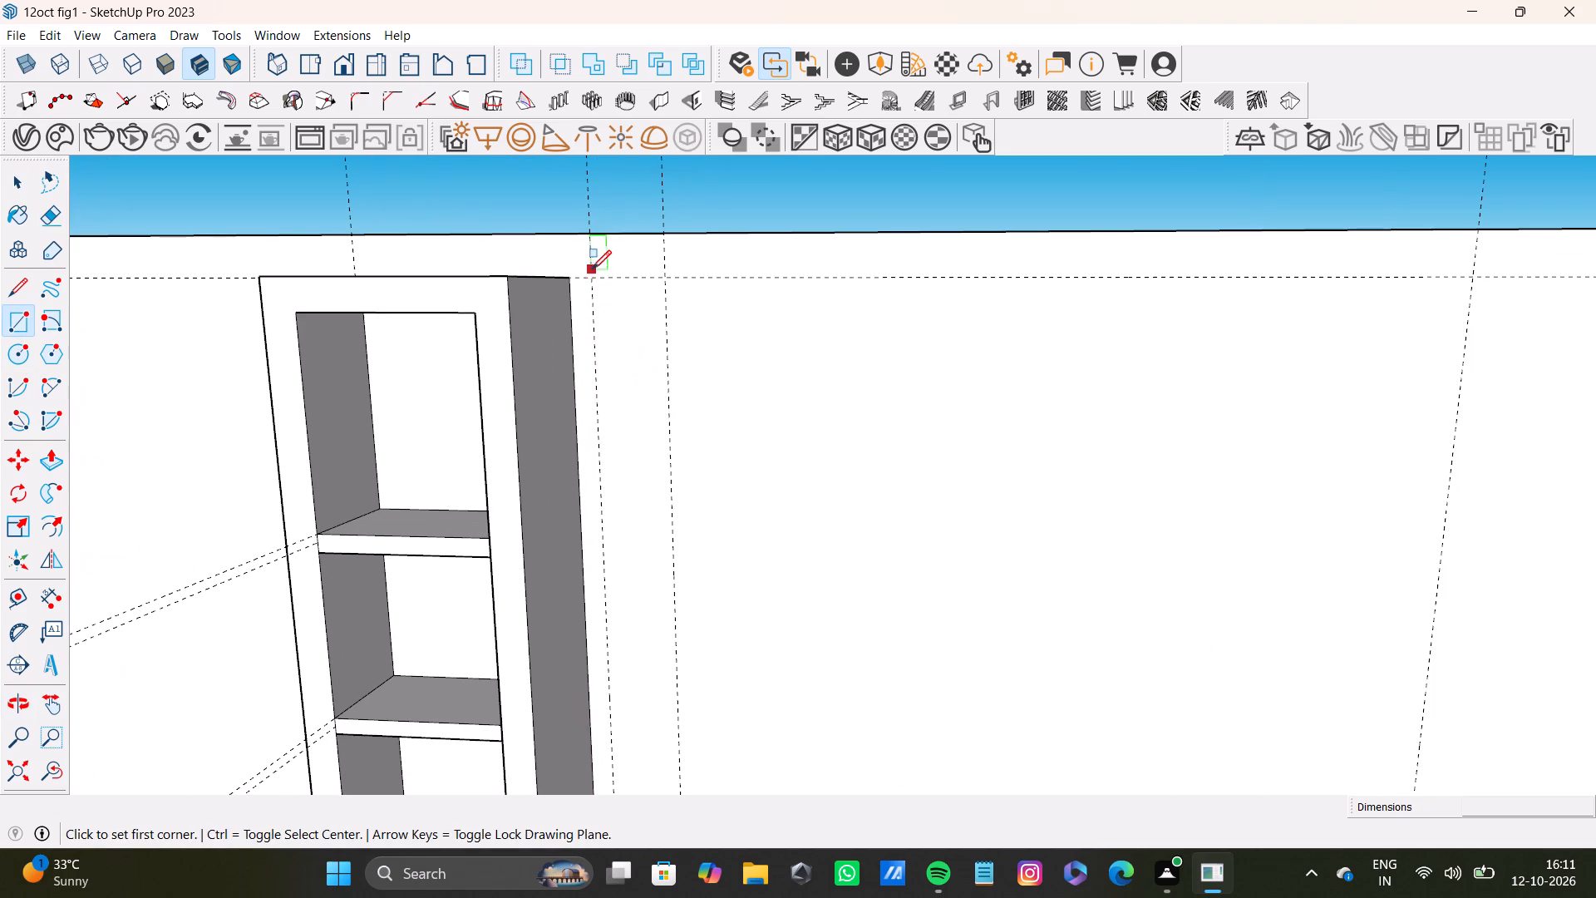
pyautogui.click(596, 276)
pyautogui.scroll(-4, 972, 478)
pyautogui.keyDown('shift'); pyautogui.moveTo(1158, 607); pyautogui.dragTo(850, 284, button='middle'); pyautogui.keyUp('shift')
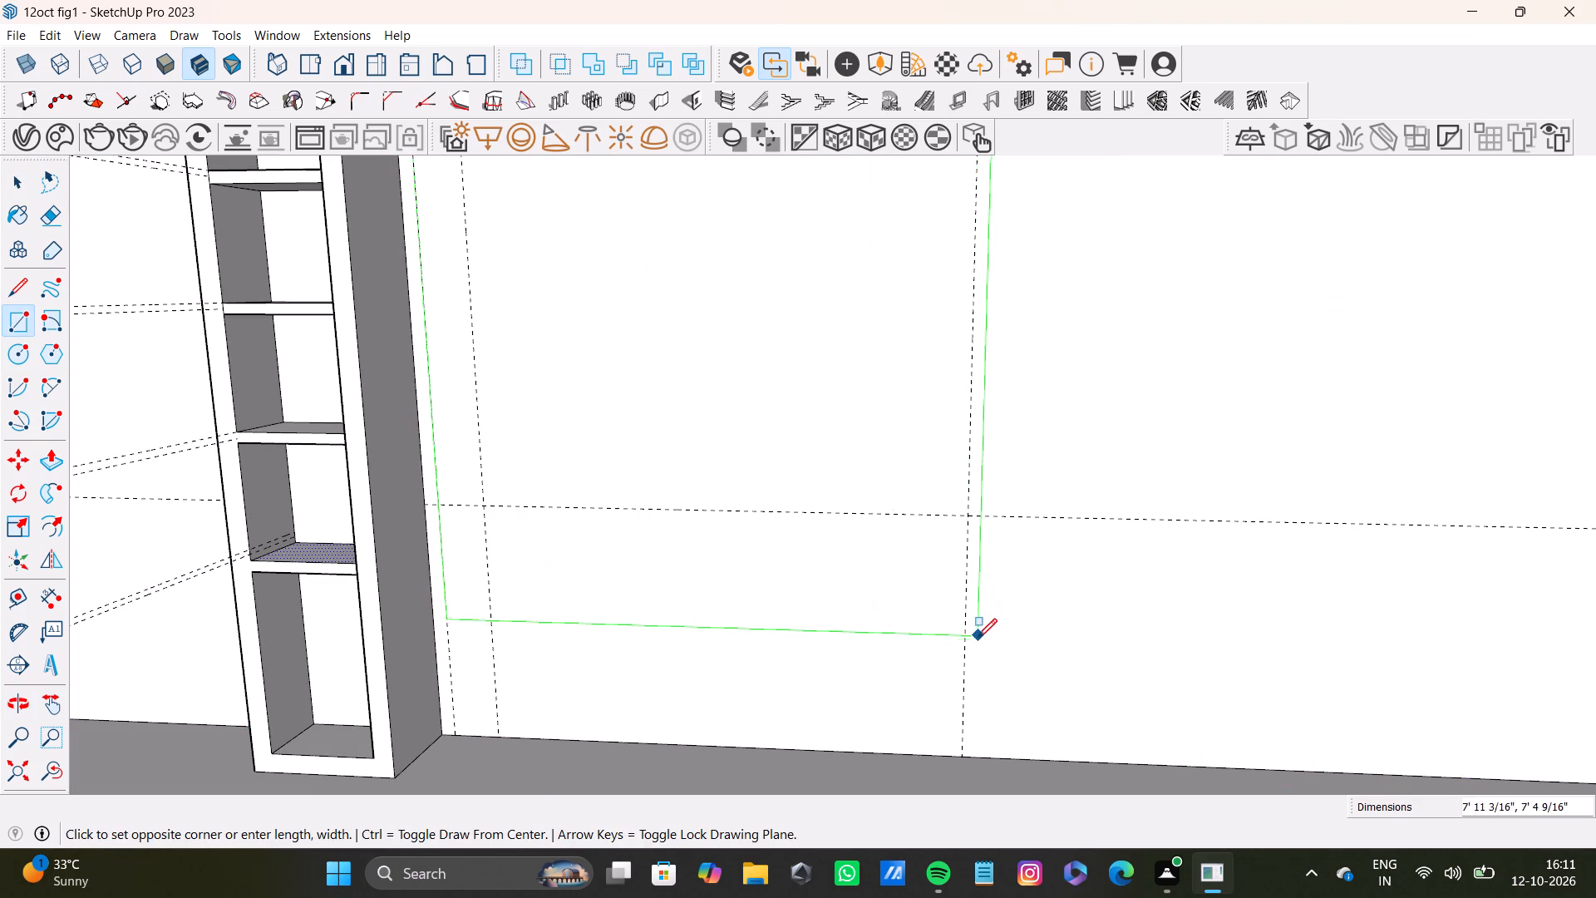
pyautogui.click(971, 521)
# Place a vertical guide just inside the wall rectangle's side edge farthest from the column.
pyautogui.scroll(-5, 902, 530)
pyautogui.keyDown('shift'); pyautogui.moveTo(668, 437); pyautogui.dragTo(718, 601, button='middle'); pyautogui.keyUp('shift')
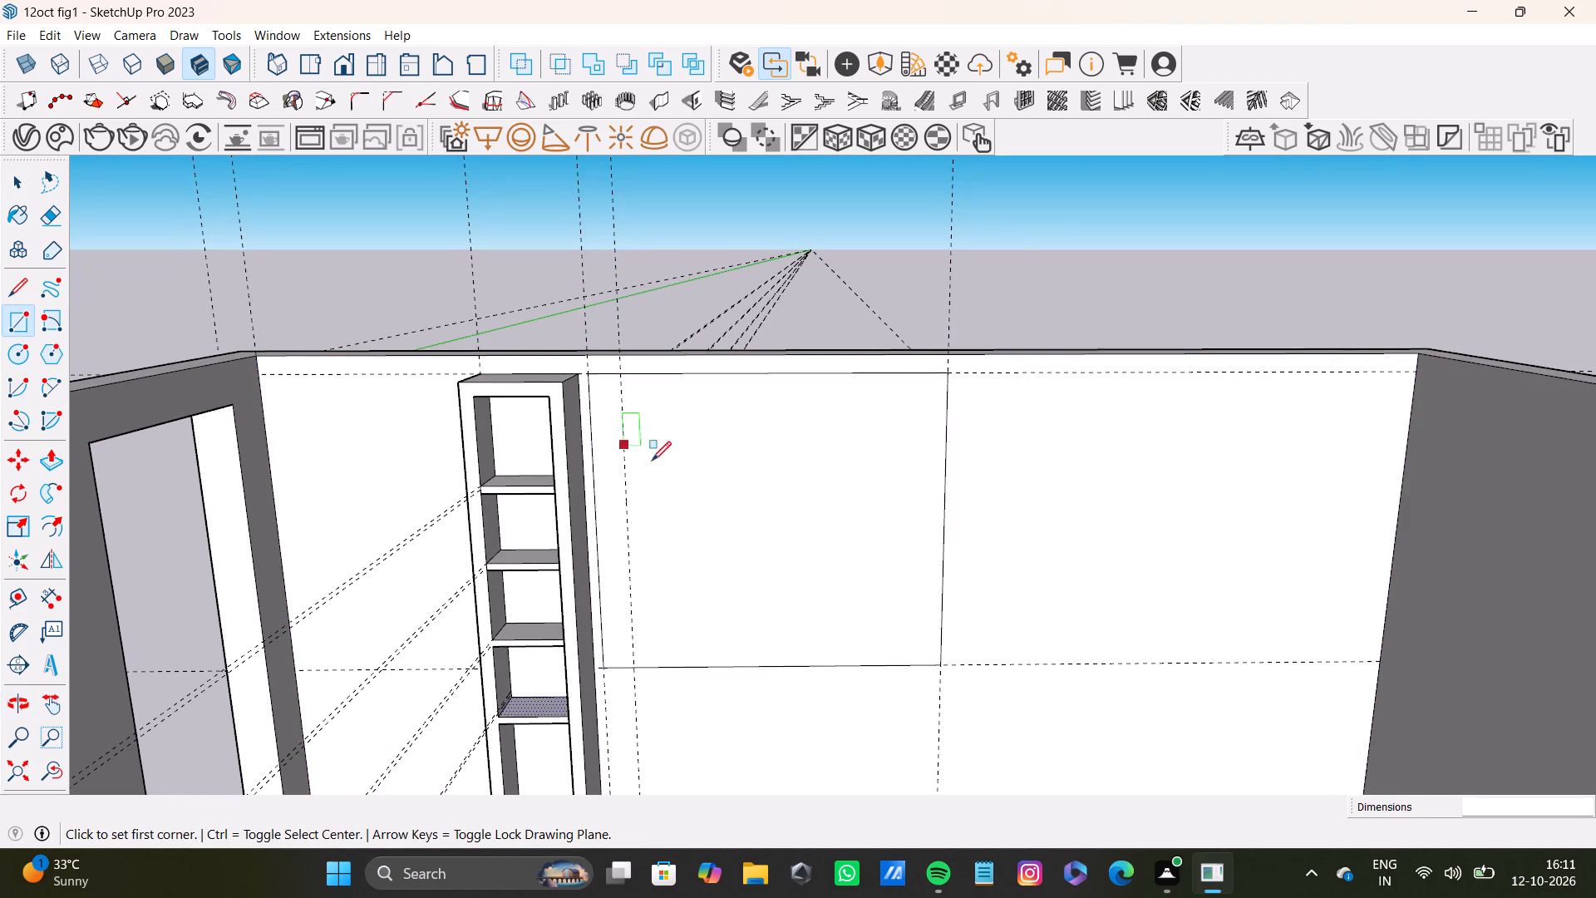
pyautogui.scroll(6, 653, 460)
pyautogui.scroll(-4, 869, 491)
pyautogui.keyDown('shift'); pyautogui.moveTo(759, 534); pyautogui.dragTo(684, 558, button='middle'); pyautogui.keyUp('shift')
pyautogui.press('t')
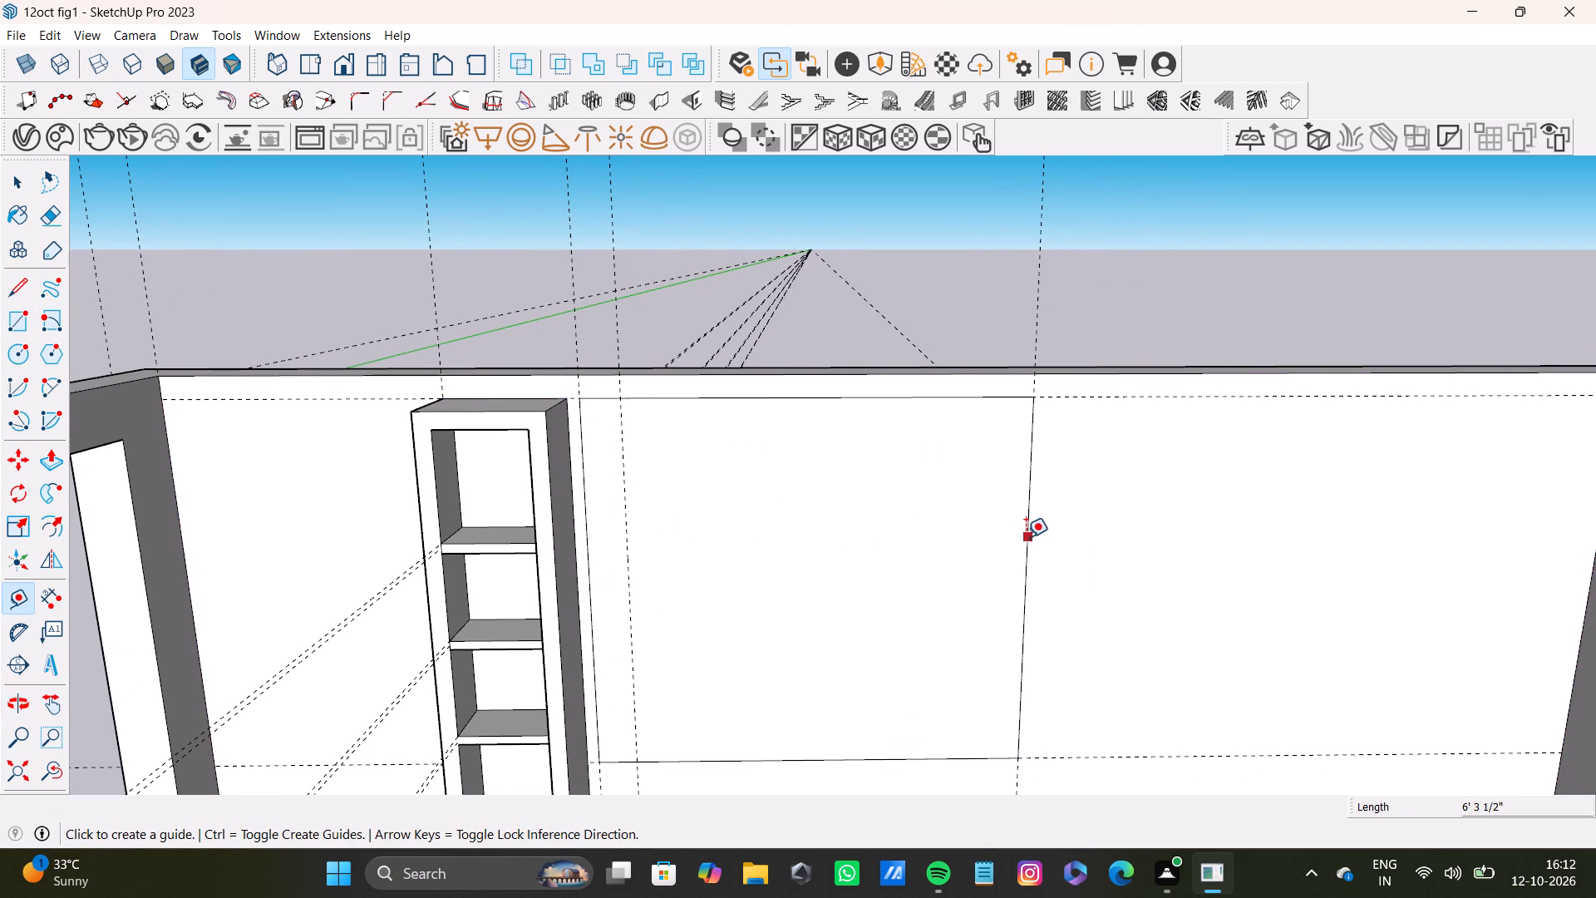
pyautogui.click(1026, 537)
pyautogui.click(989, 528)
# Place horizontal guides inside the wall rectangle, about 9 15/16" above its bottom edge and about 8 7/16" below its top edge.
pyautogui.scroll(-3, 909, 577)
pyautogui.keyDown('shift'); pyautogui.moveTo(875, 599); pyautogui.dragTo(865, 540, button='middle'); pyautogui.keyUp('shift')
pyautogui.scroll(3, 825, 572)
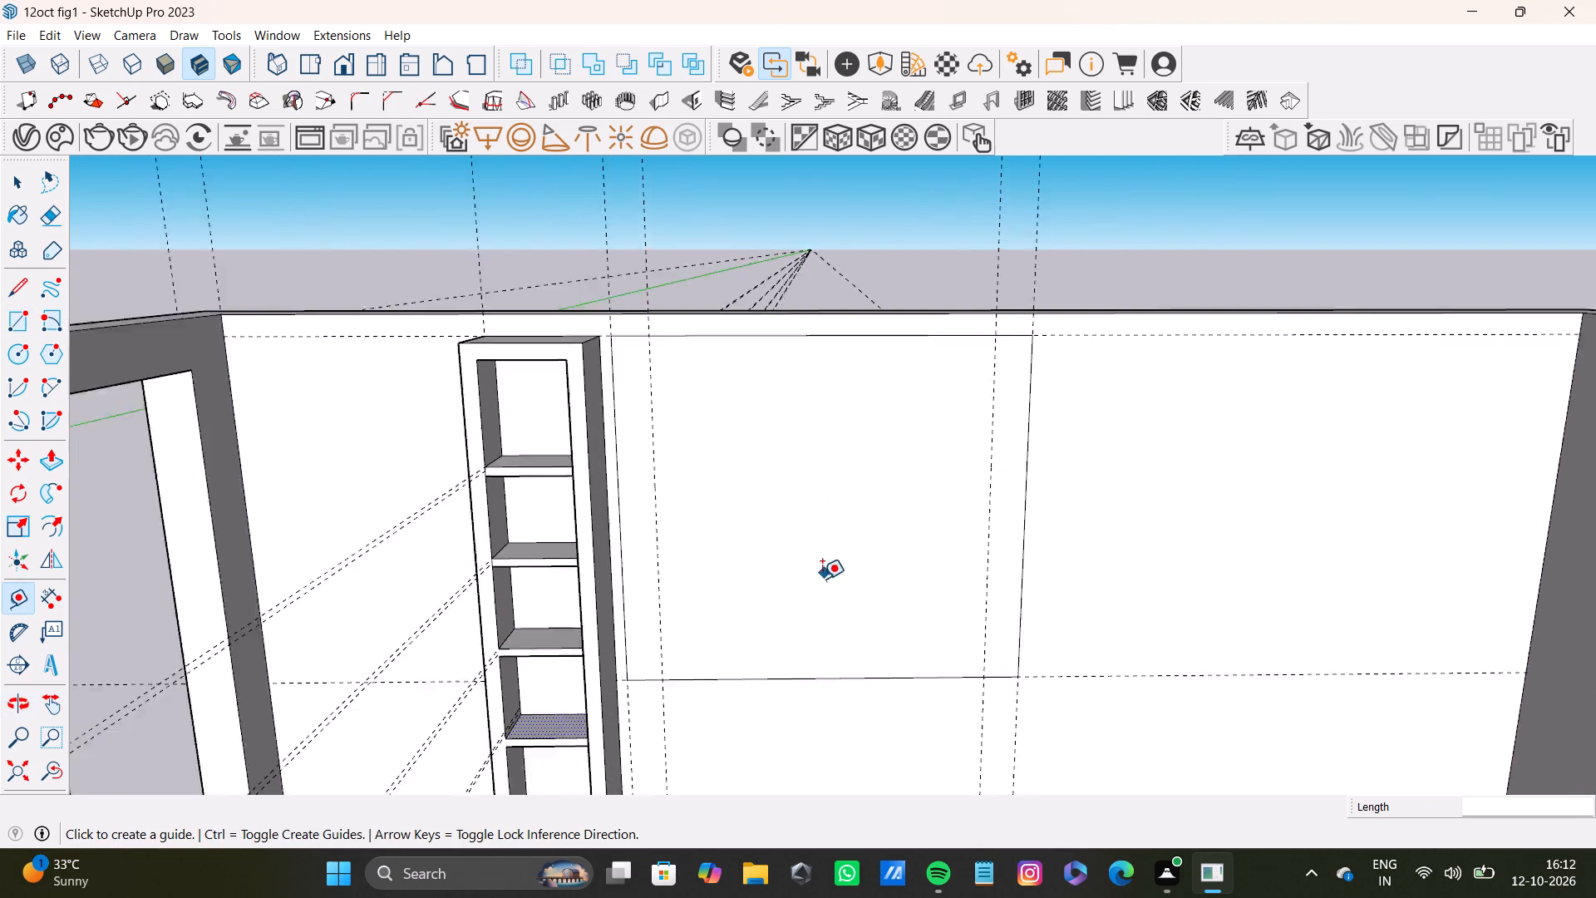
pyautogui.scroll(1, 822, 579)
pyautogui.click(862, 699)
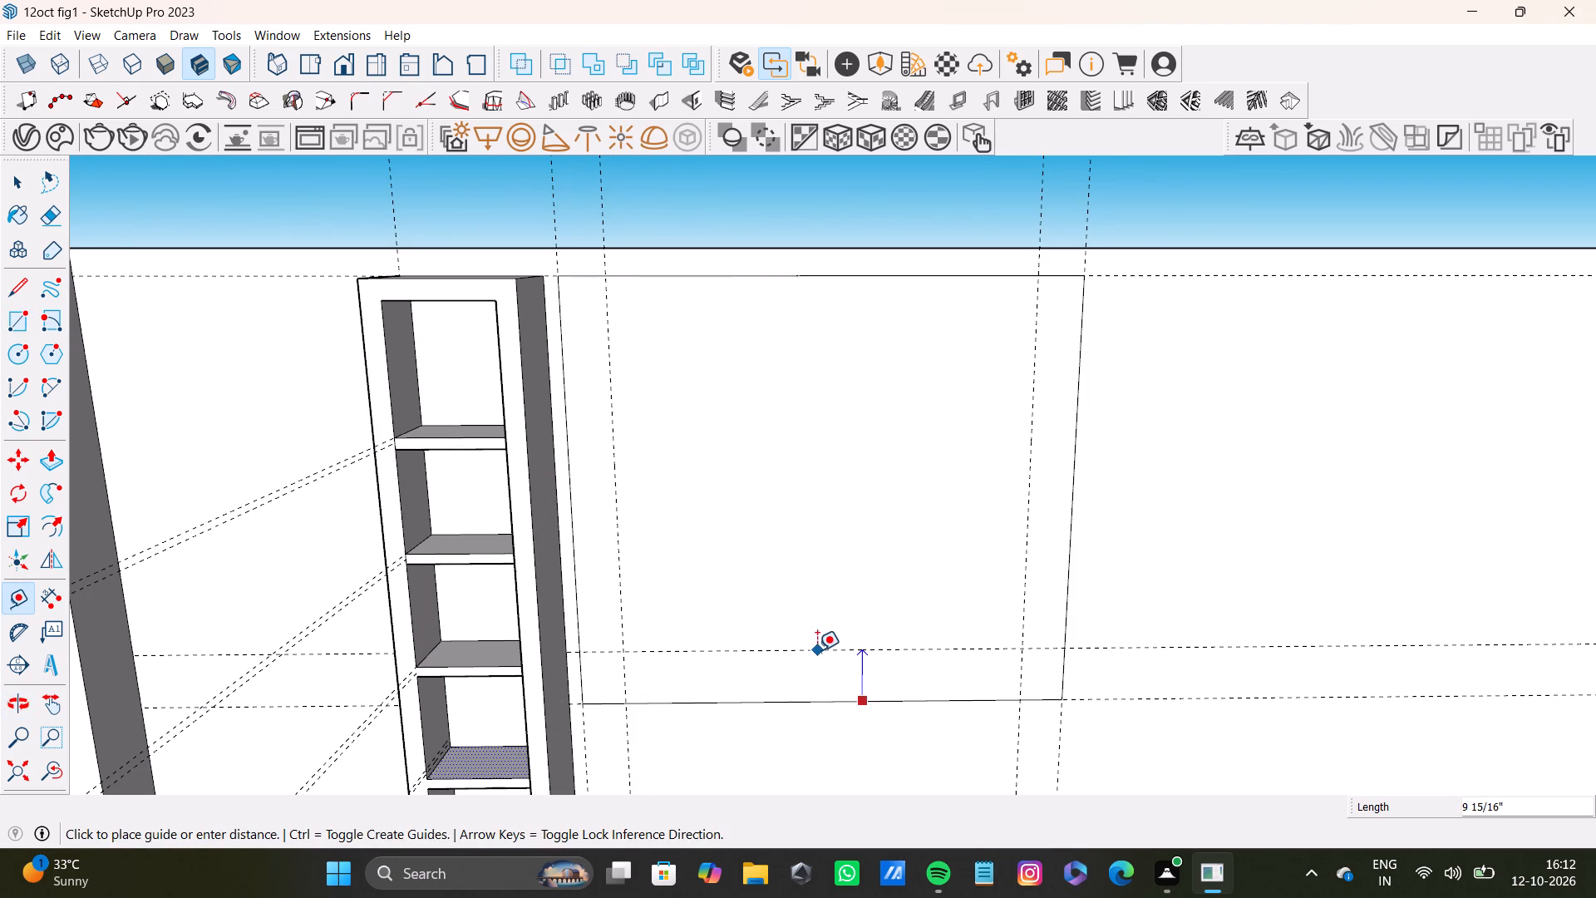
pyautogui.click(817, 650)
pyautogui.click(861, 273)
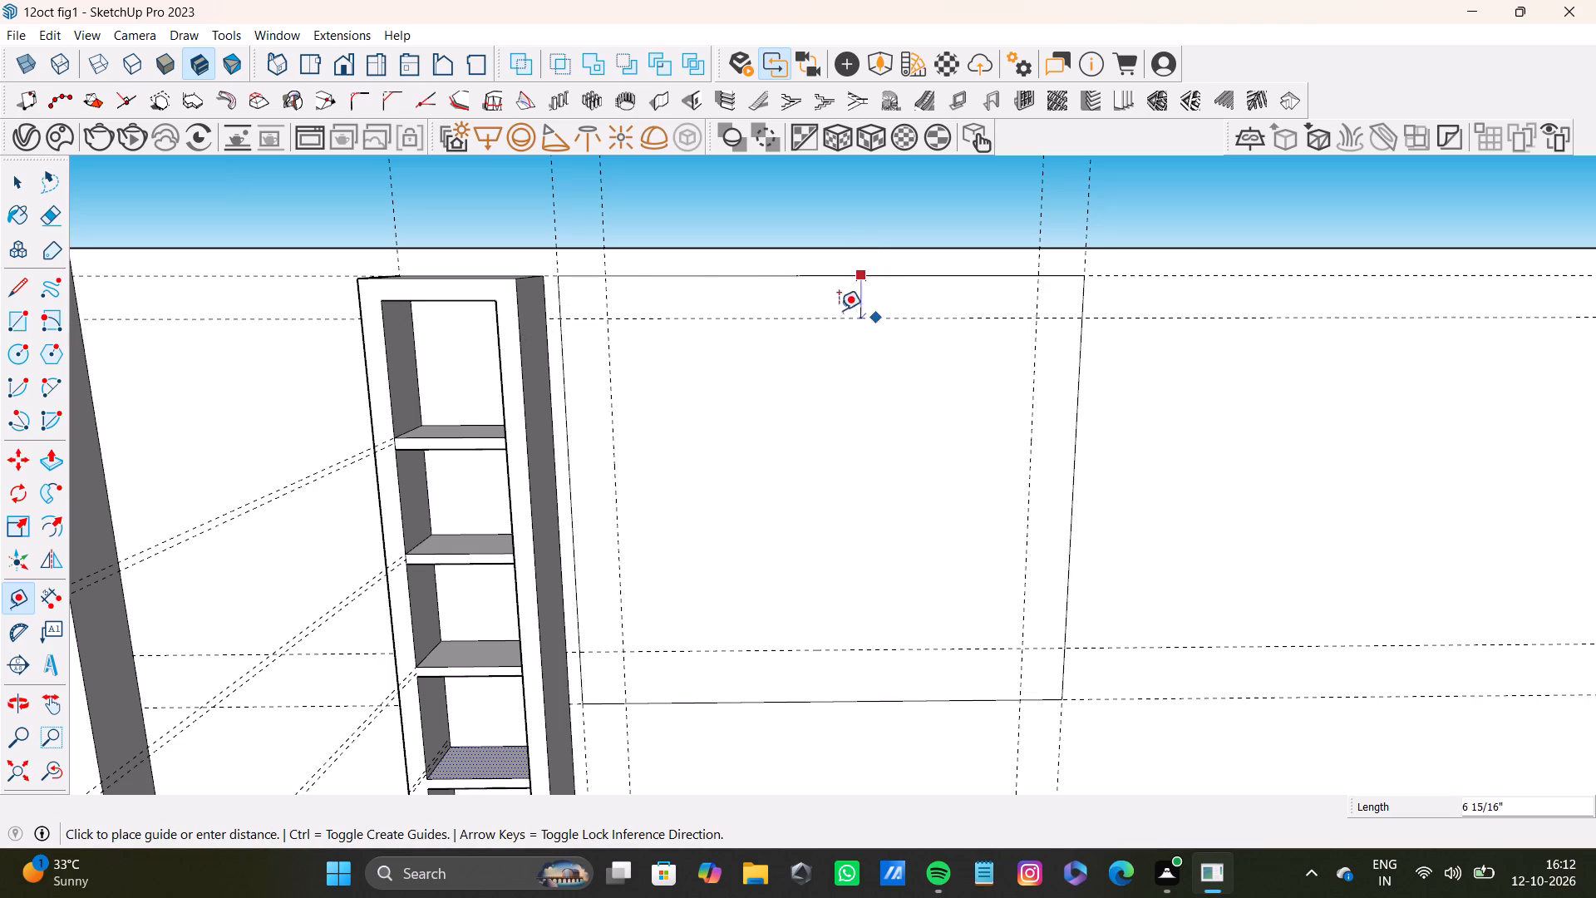
pyautogui.moveTo(1111, 460); pyautogui.dragTo(885, 402, button='middle')
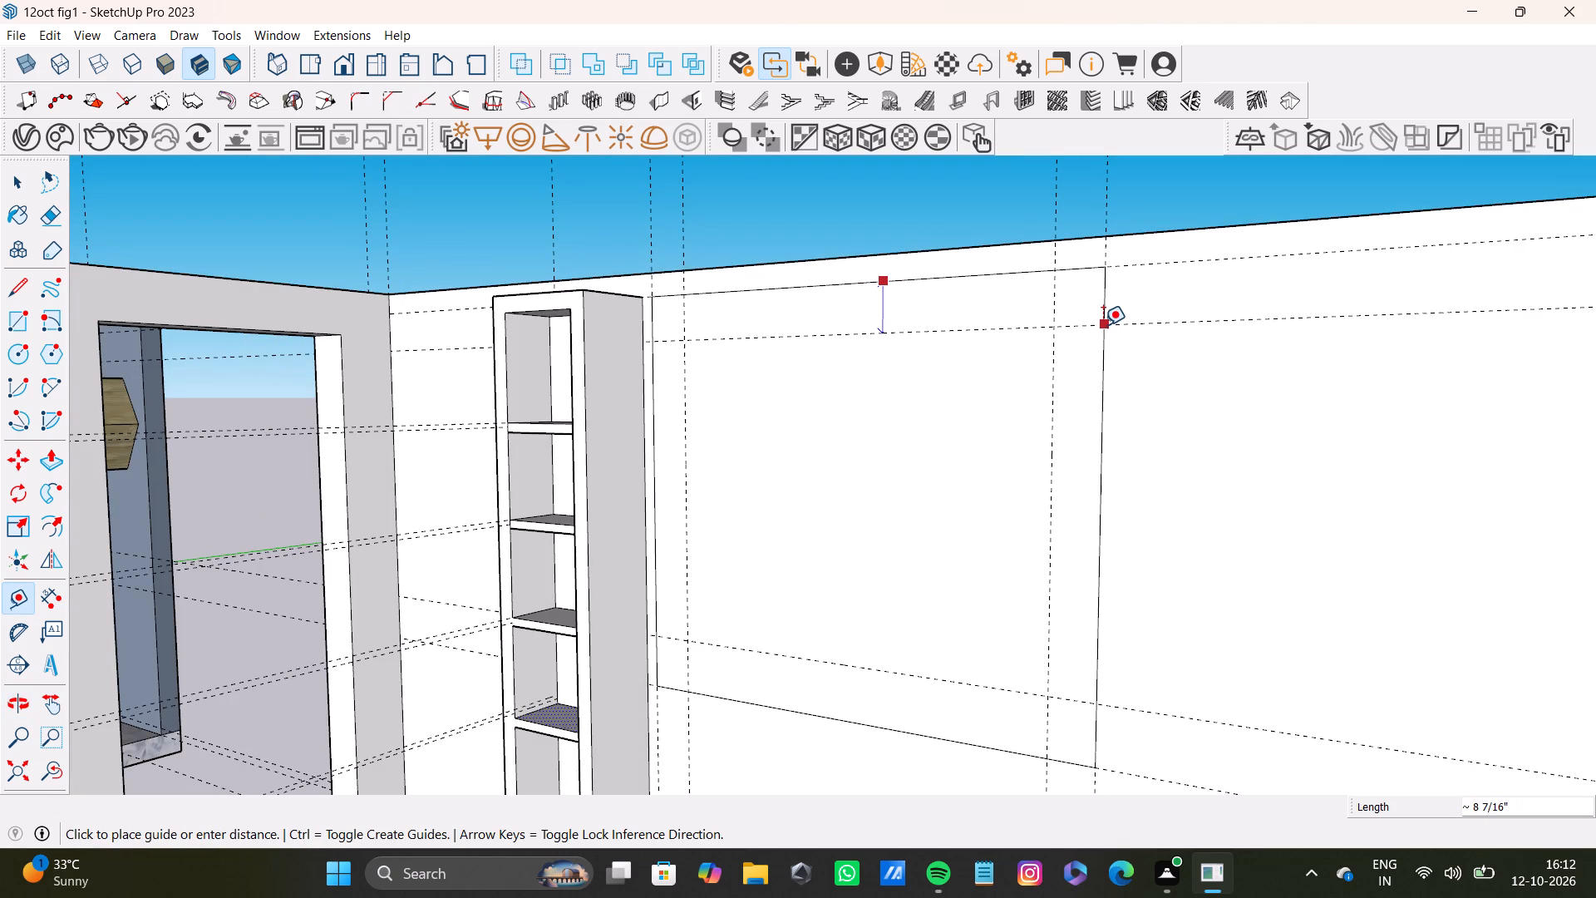
pyautogui.click(1103, 327)
# Draw a two-point arc between the guide intersections to round the wall rectangle's top corner nearest the column.
pyautogui.scroll(-3, 838, 418)
pyautogui.moveTo(771, 466); pyautogui.dragTo(884, 461, button='middle')
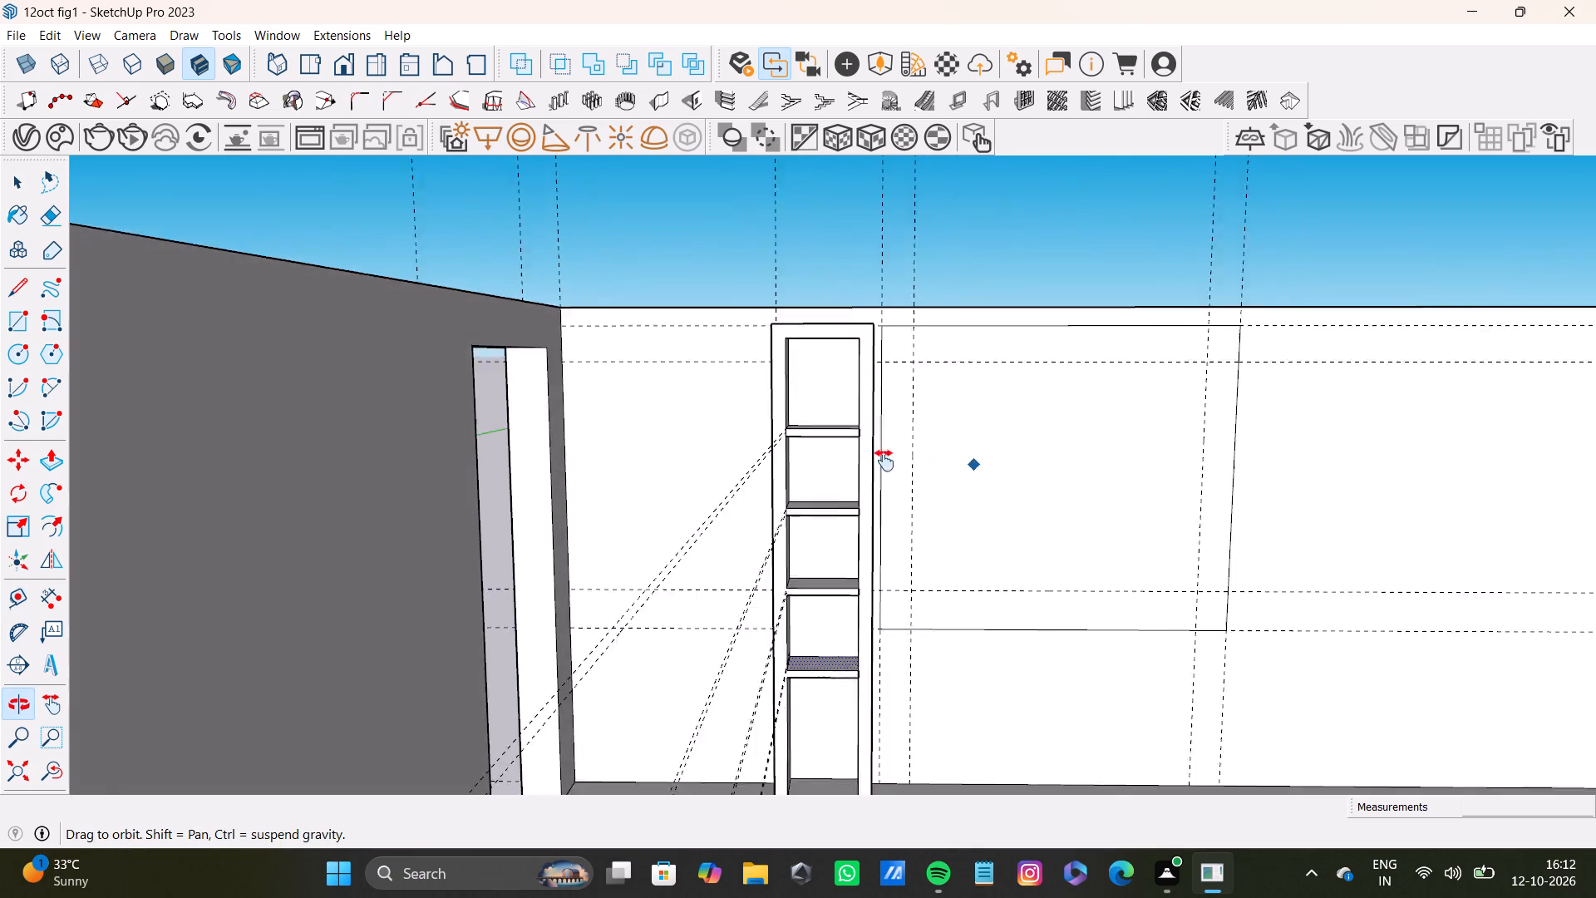
pyautogui.moveTo(884, 461); pyautogui.dragTo(718, 568, button='middle')
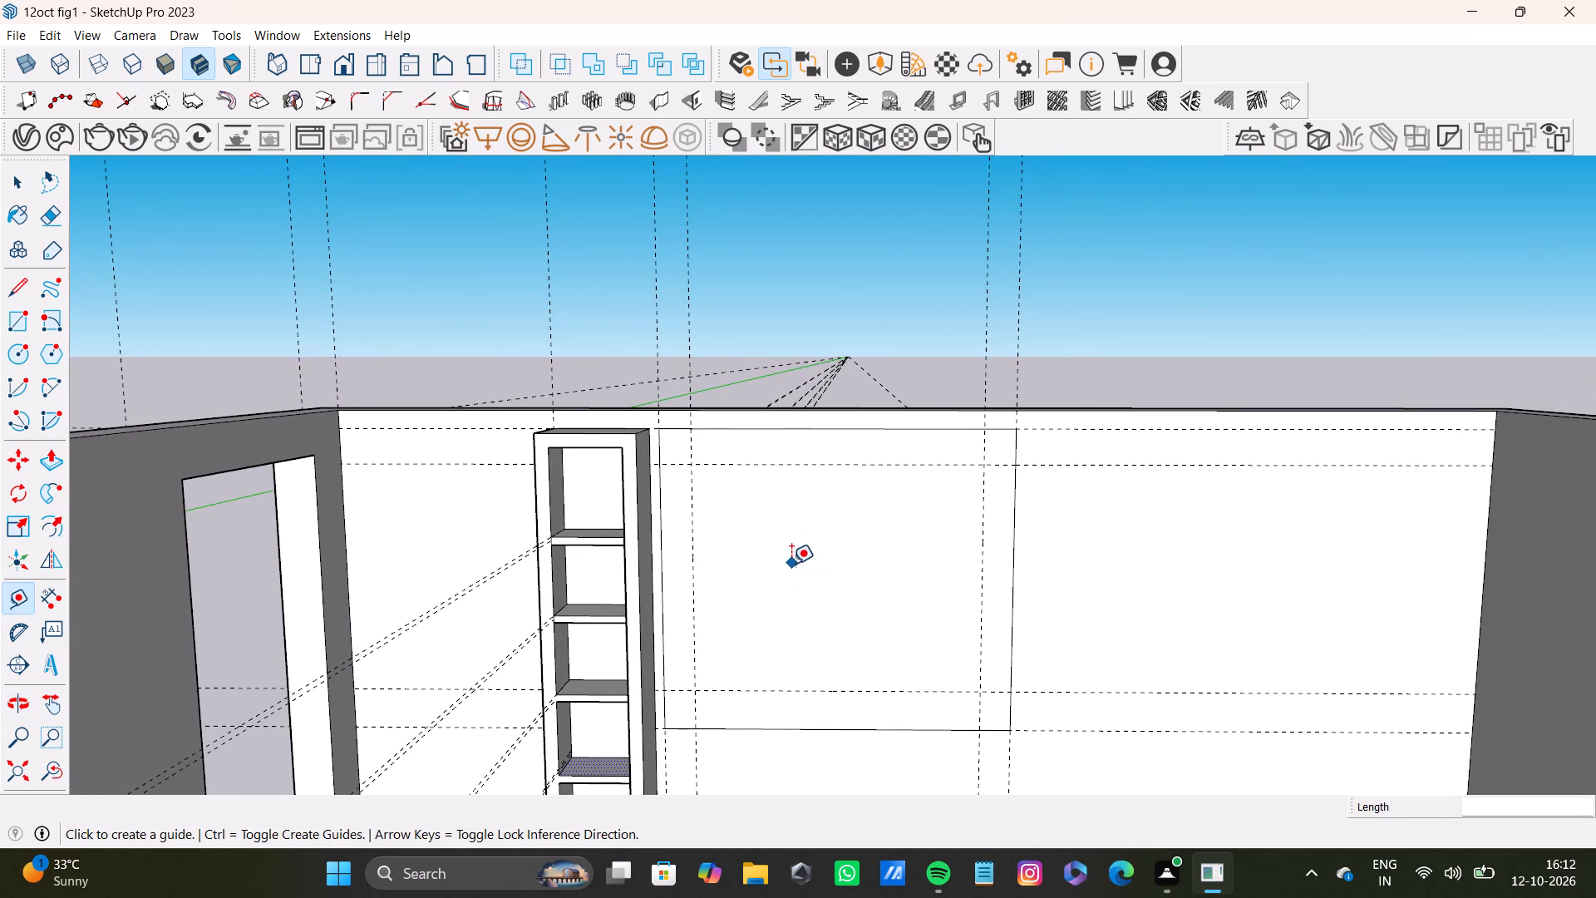
pyautogui.press('r')
pyautogui.scroll(14, 700, 486)
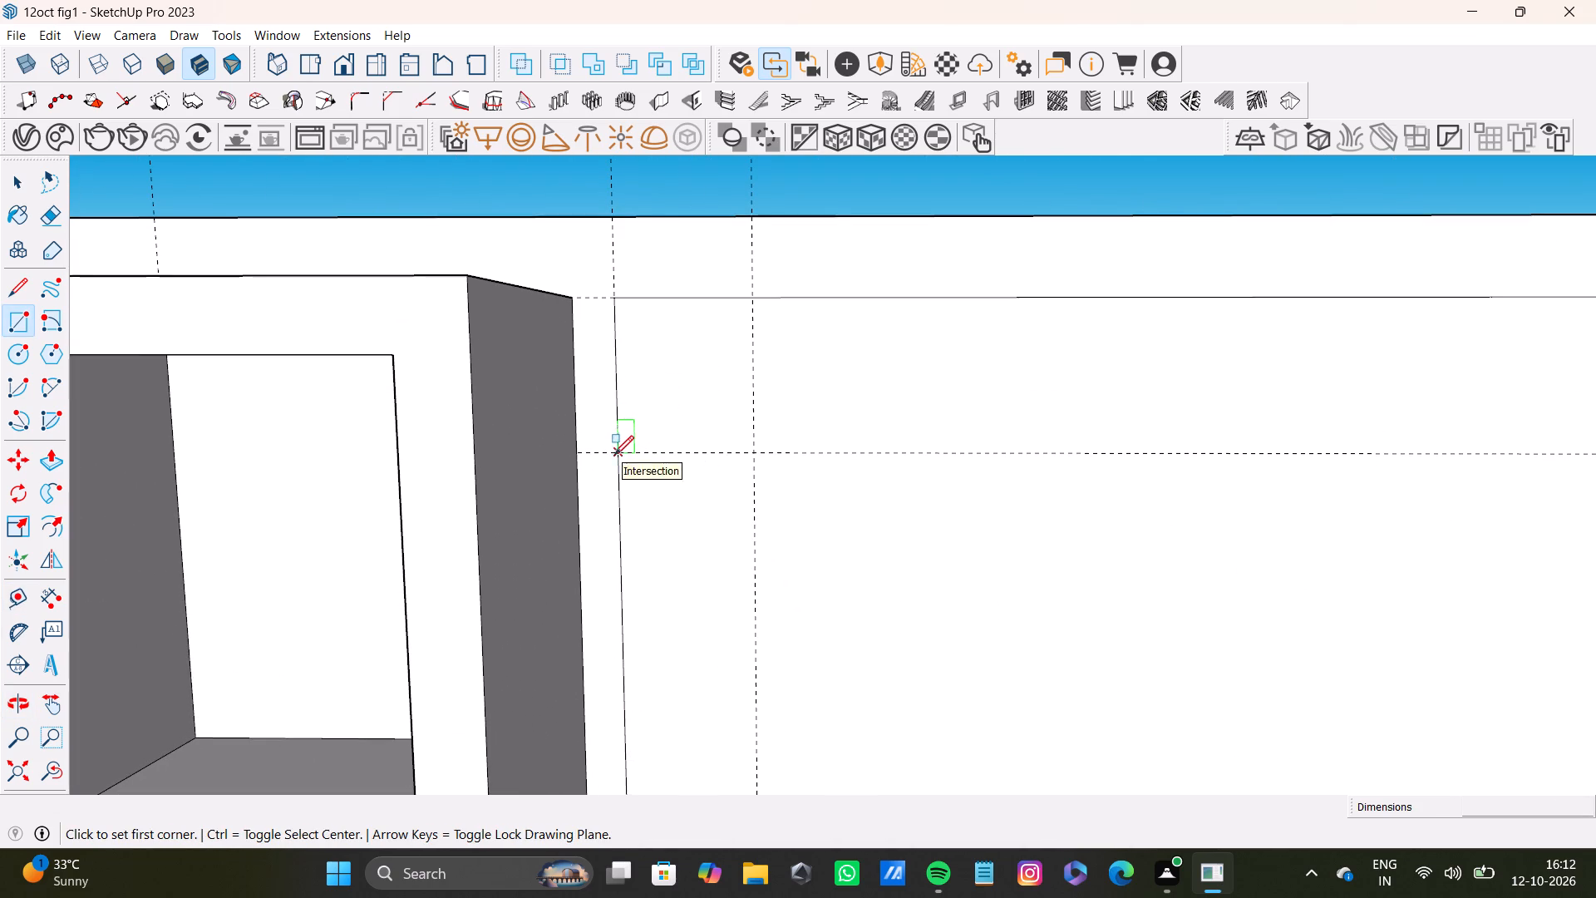
pyautogui.press('a')
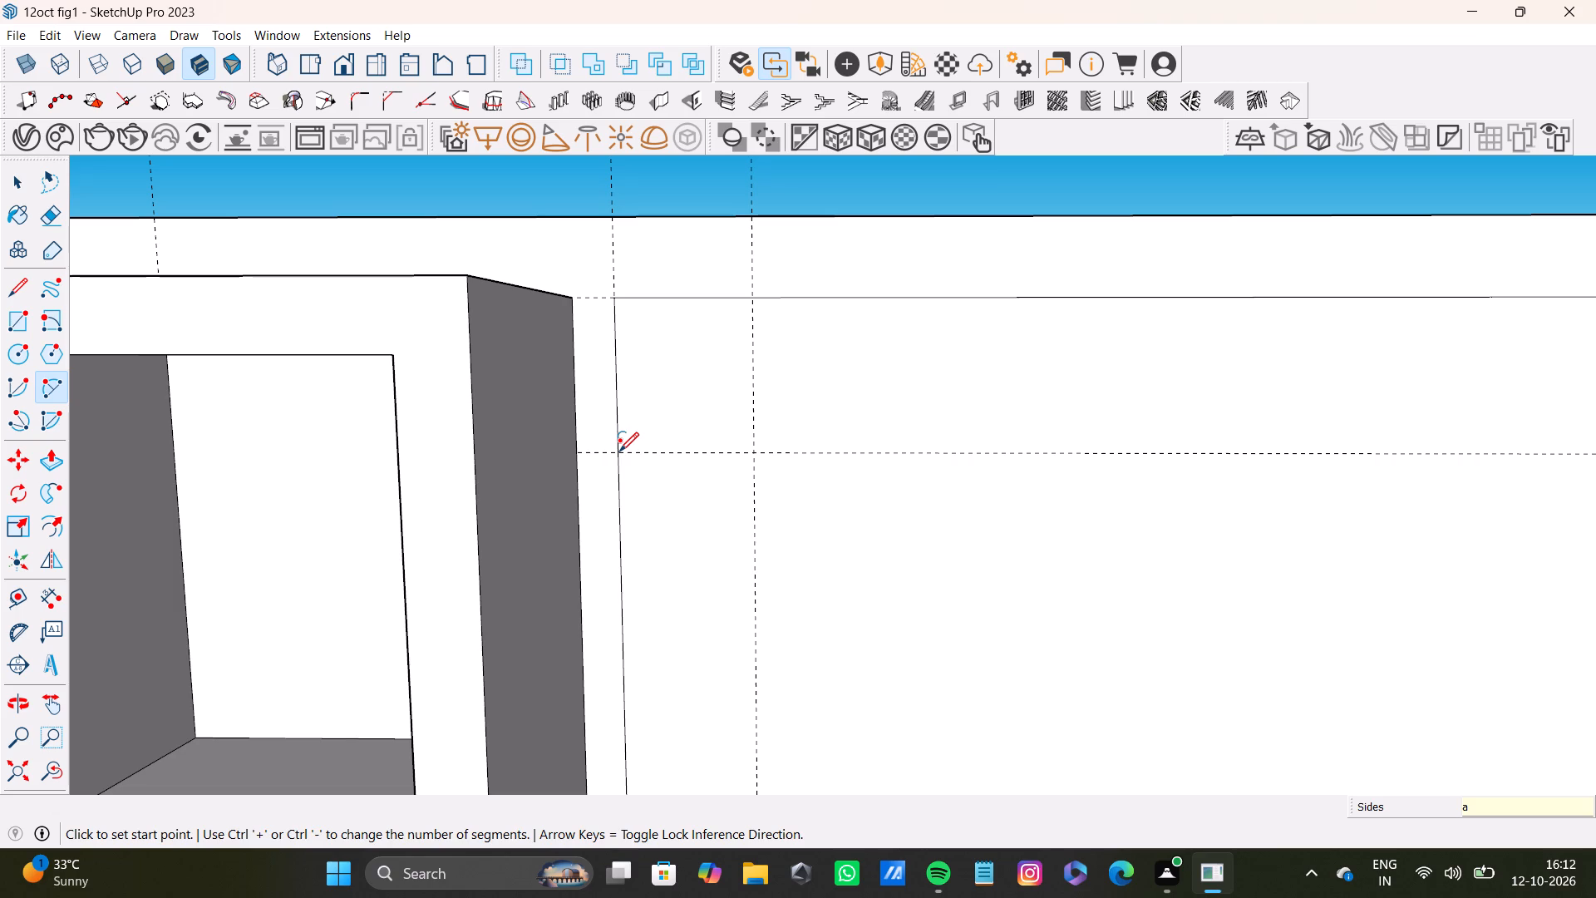
pyautogui.click(619, 451)
pyautogui.click(751, 299)
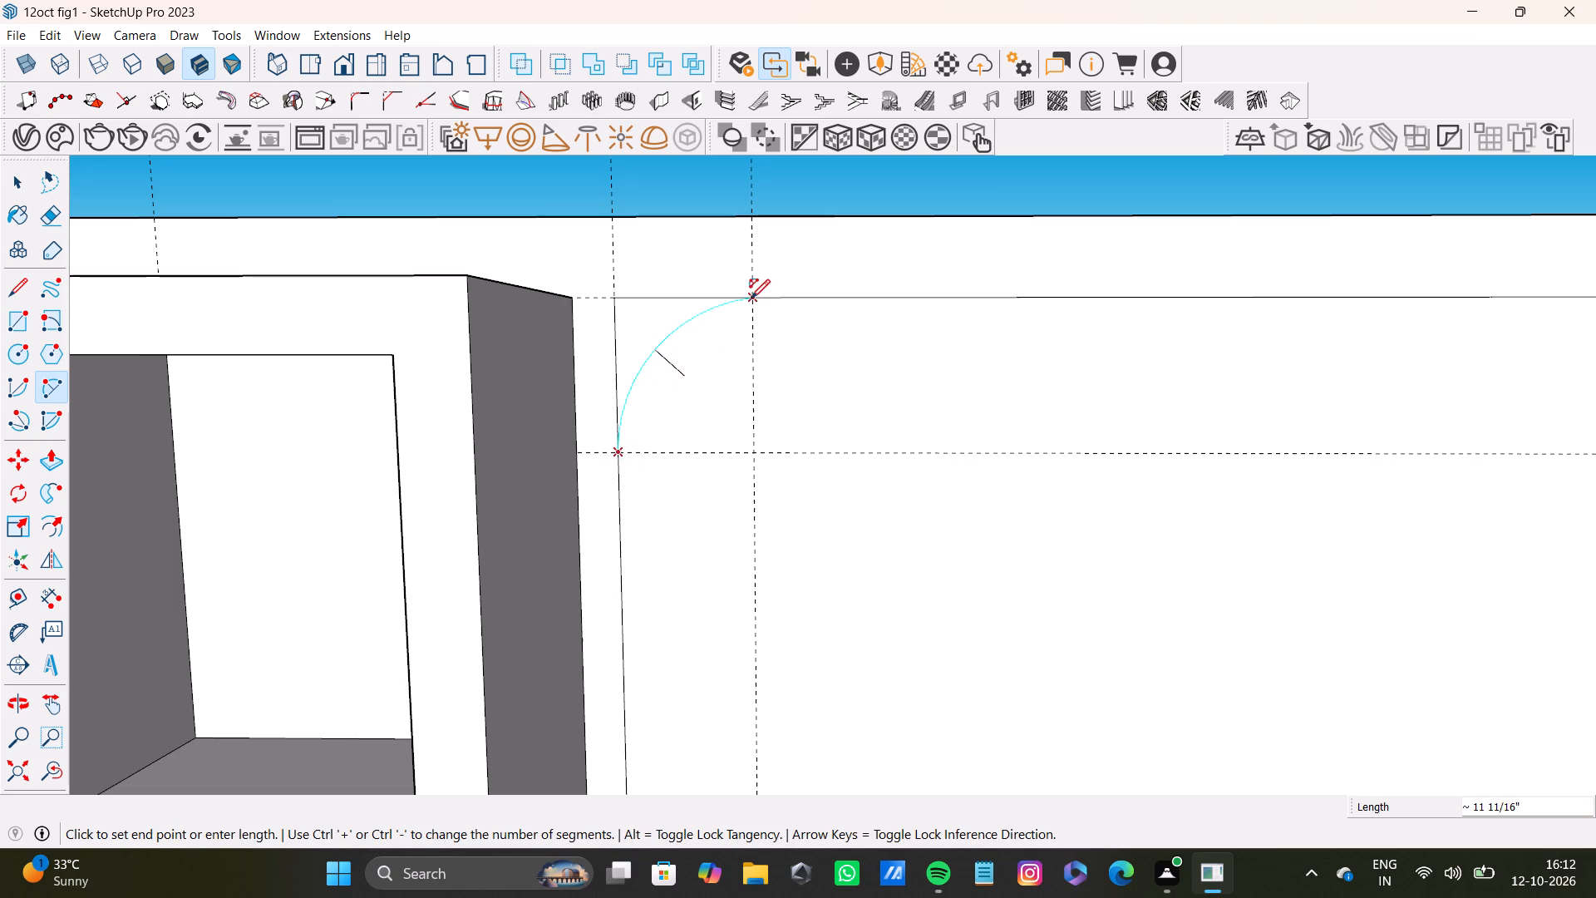
pyautogui.click(673, 320)
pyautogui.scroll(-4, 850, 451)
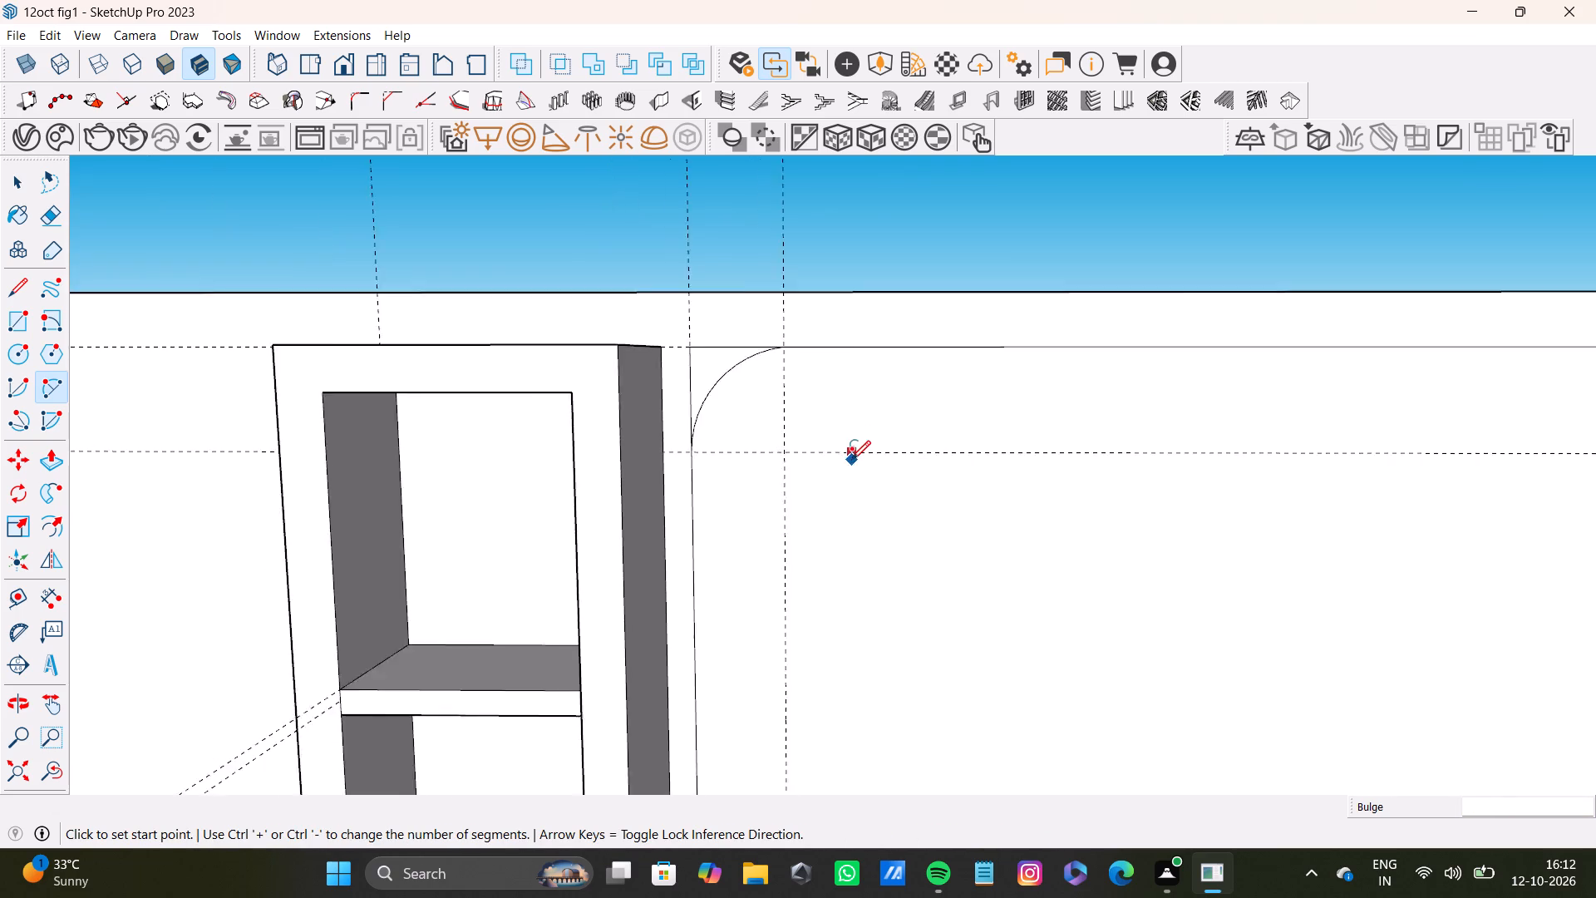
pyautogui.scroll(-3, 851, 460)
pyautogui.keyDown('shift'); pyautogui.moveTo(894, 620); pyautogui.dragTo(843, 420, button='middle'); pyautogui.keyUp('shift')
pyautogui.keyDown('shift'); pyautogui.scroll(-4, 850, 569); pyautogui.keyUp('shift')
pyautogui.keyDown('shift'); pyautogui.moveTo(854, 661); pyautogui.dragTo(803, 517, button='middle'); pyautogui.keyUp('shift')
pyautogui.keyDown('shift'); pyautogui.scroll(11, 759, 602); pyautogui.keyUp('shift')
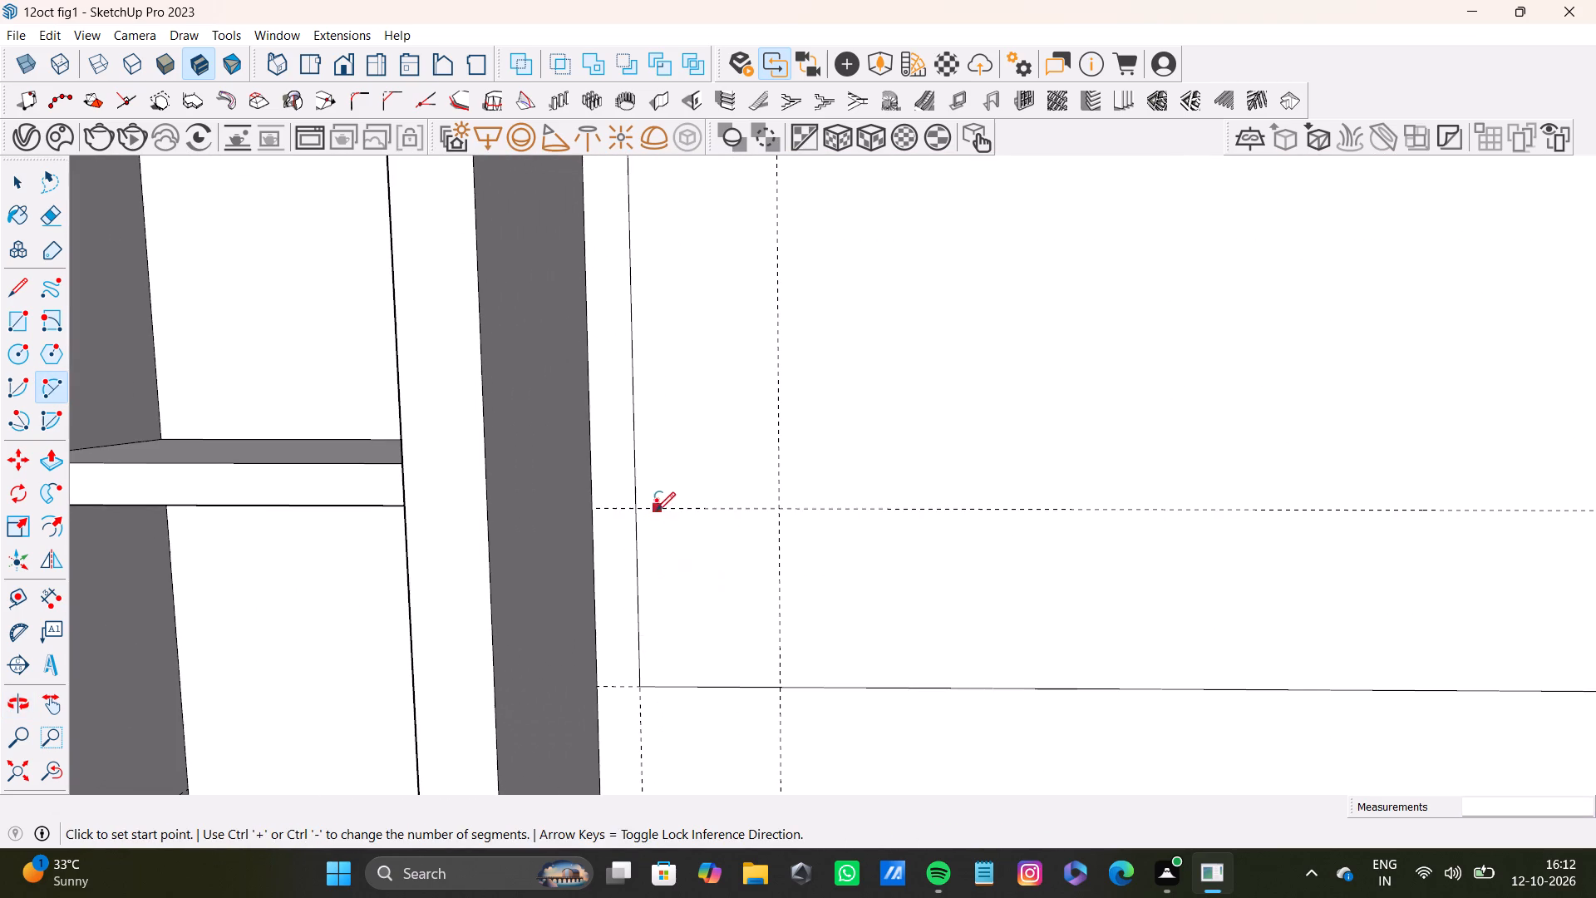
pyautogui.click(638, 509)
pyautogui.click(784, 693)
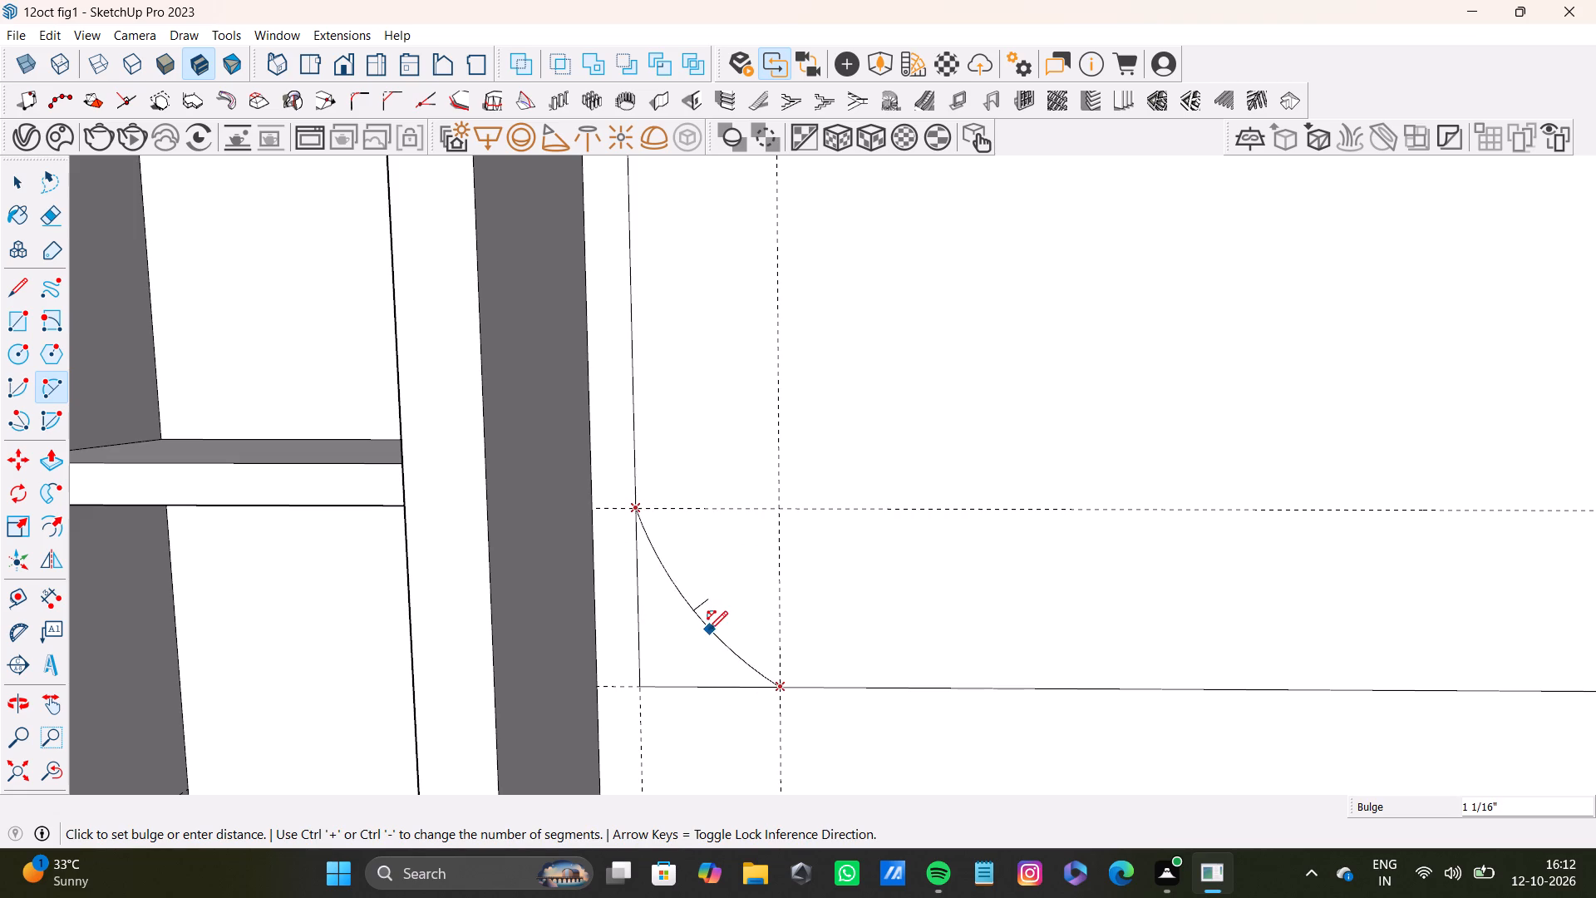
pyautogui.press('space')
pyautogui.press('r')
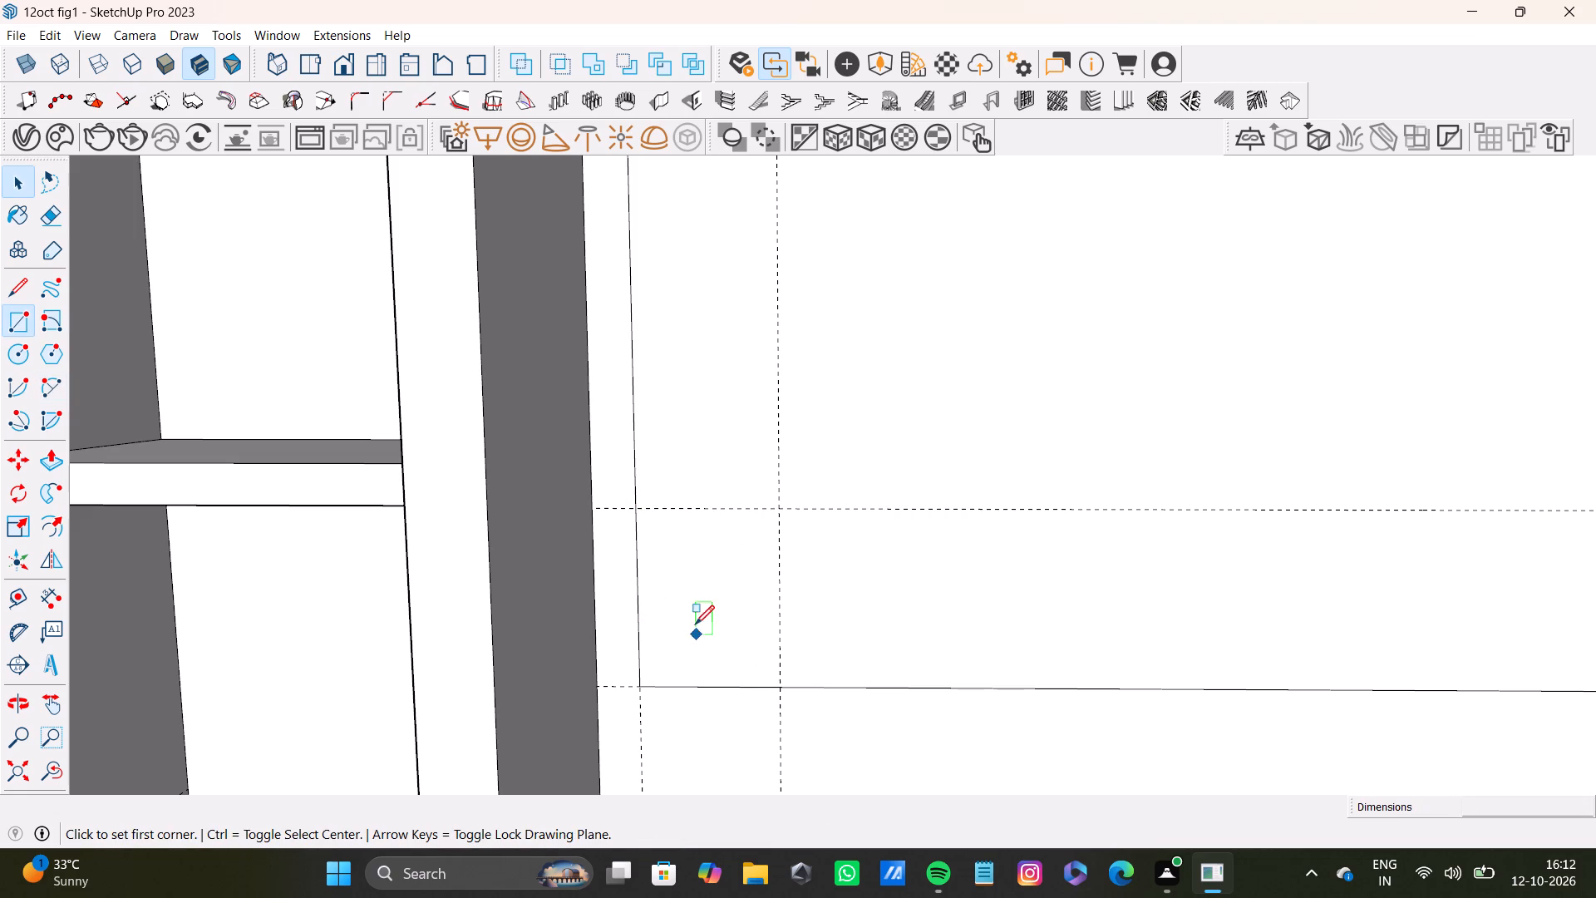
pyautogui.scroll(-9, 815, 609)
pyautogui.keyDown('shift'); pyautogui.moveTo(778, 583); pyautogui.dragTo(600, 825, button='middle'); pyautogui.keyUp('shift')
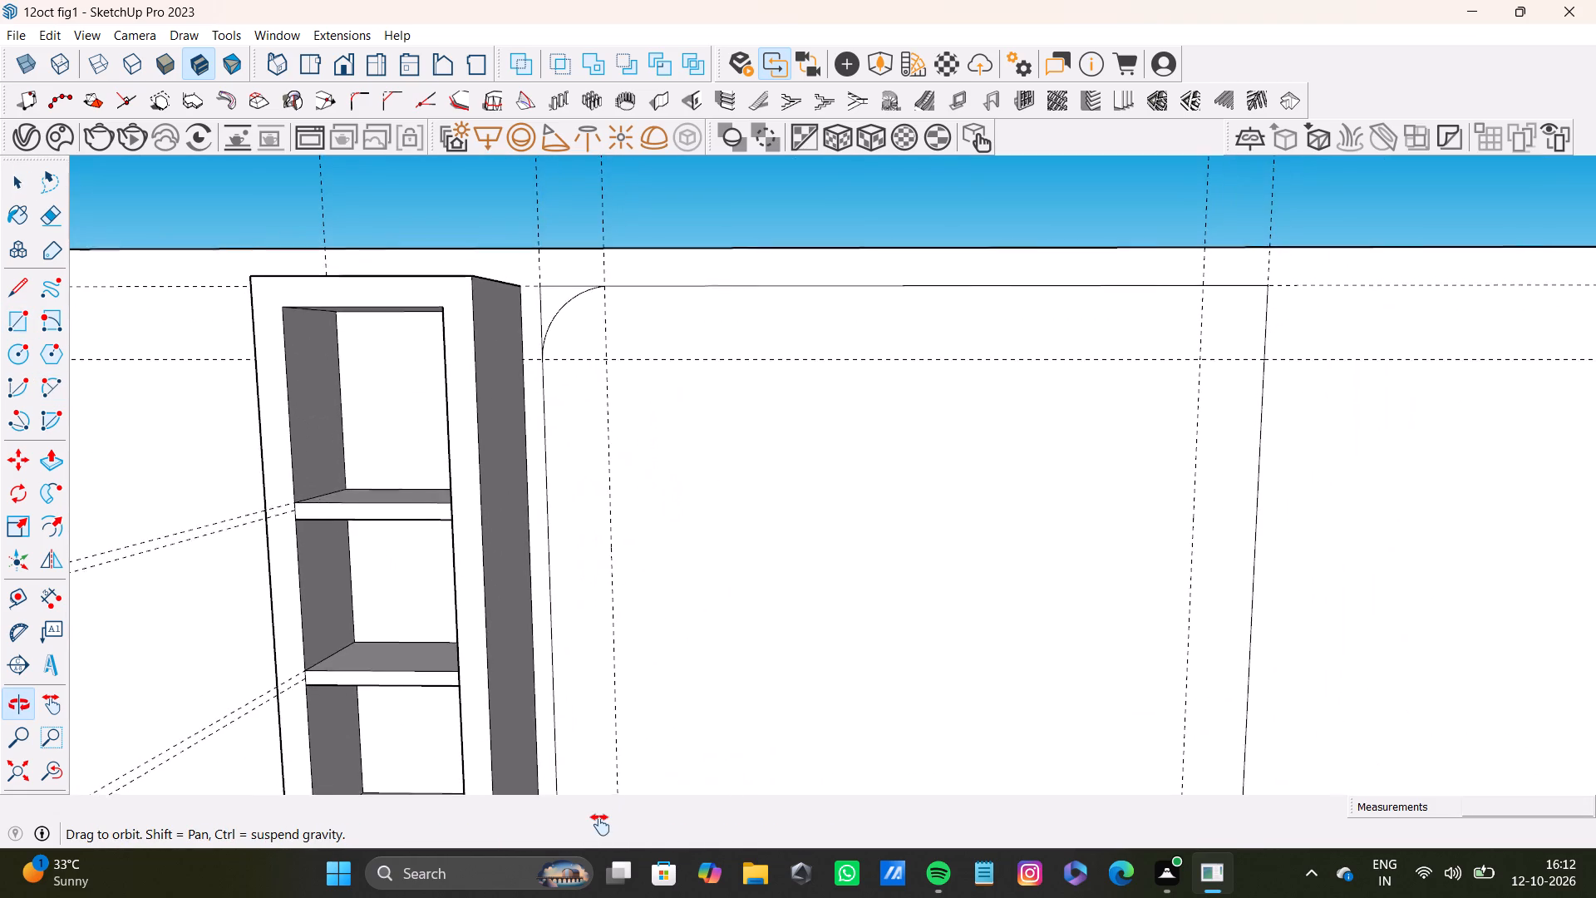
# Draw a two-point arc with about a 2 1/4" bulge between guide intersections to round the wall rectangle's bottom corner nearest the column.
pyautogui.keyDown('shift'); pyautogui.moveTo(600, 825); pyautogui.dragTo(652, 562, button='middle'); pyautogui.keyUp('shift')
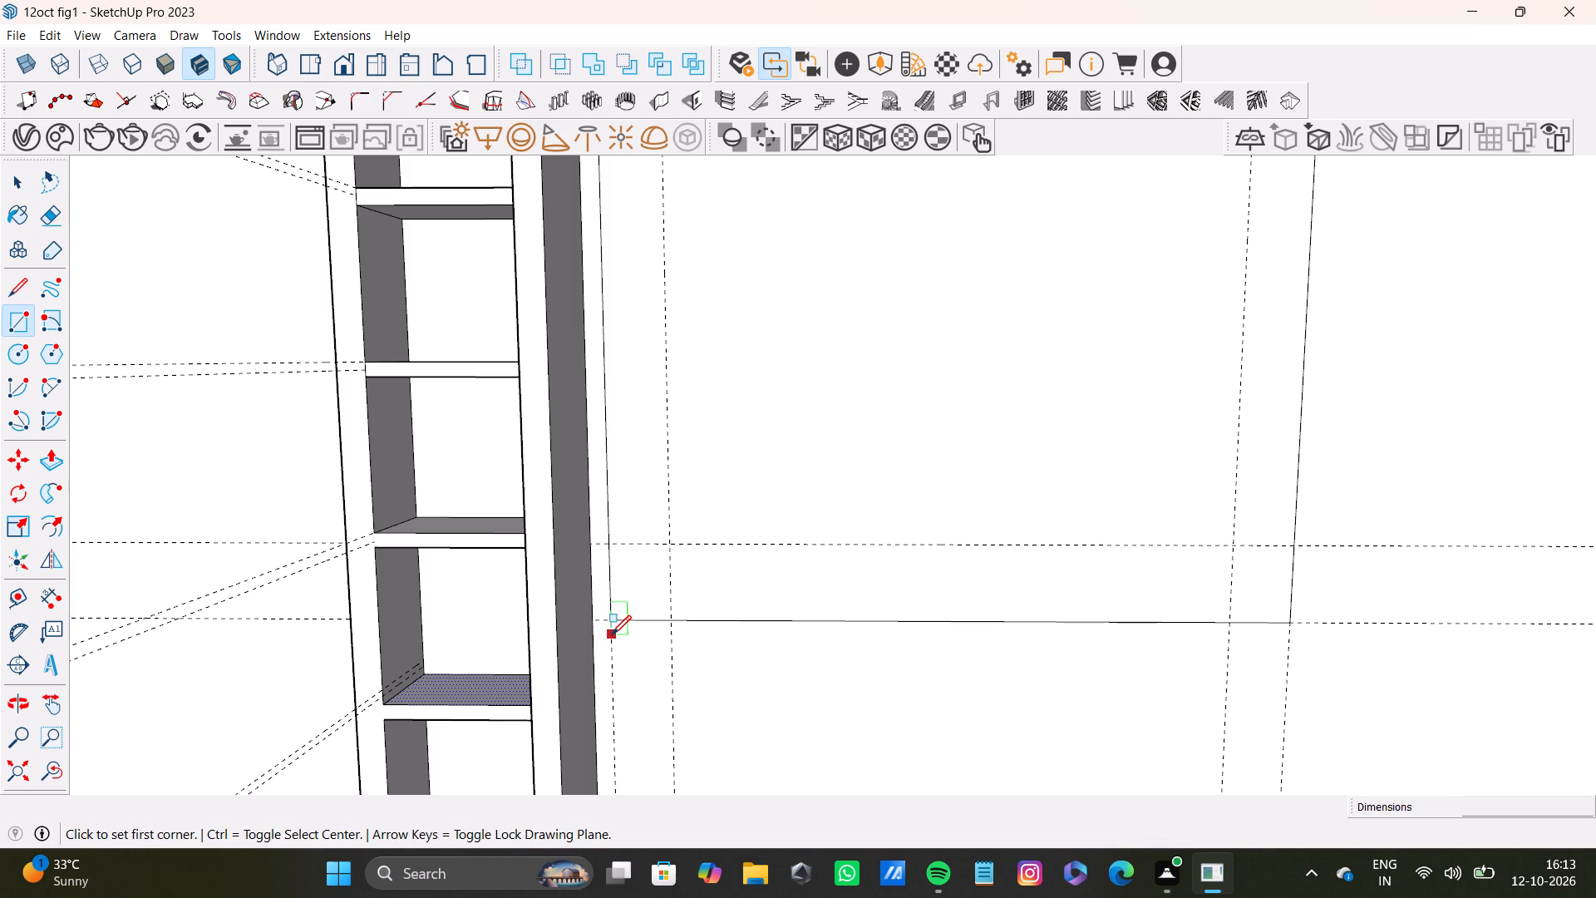
pyautogui.scroll(-2, 875, 612)
pyautogui.scroll(2, 697, 599)
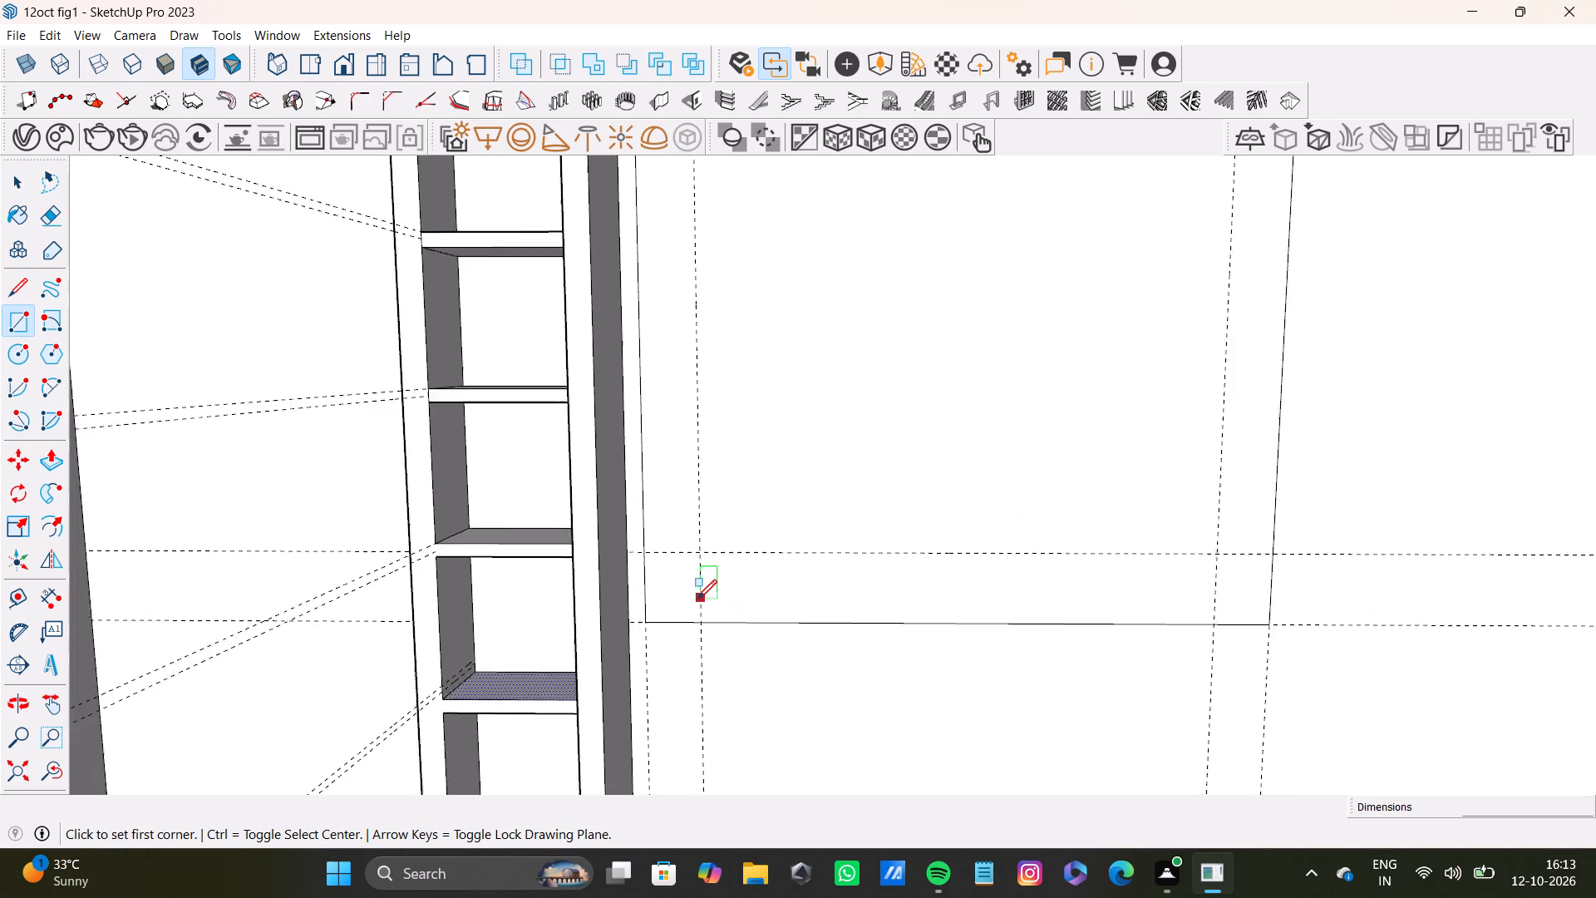
pyautogui.scroll(7, 697, 599)
pyautogui.press('a')
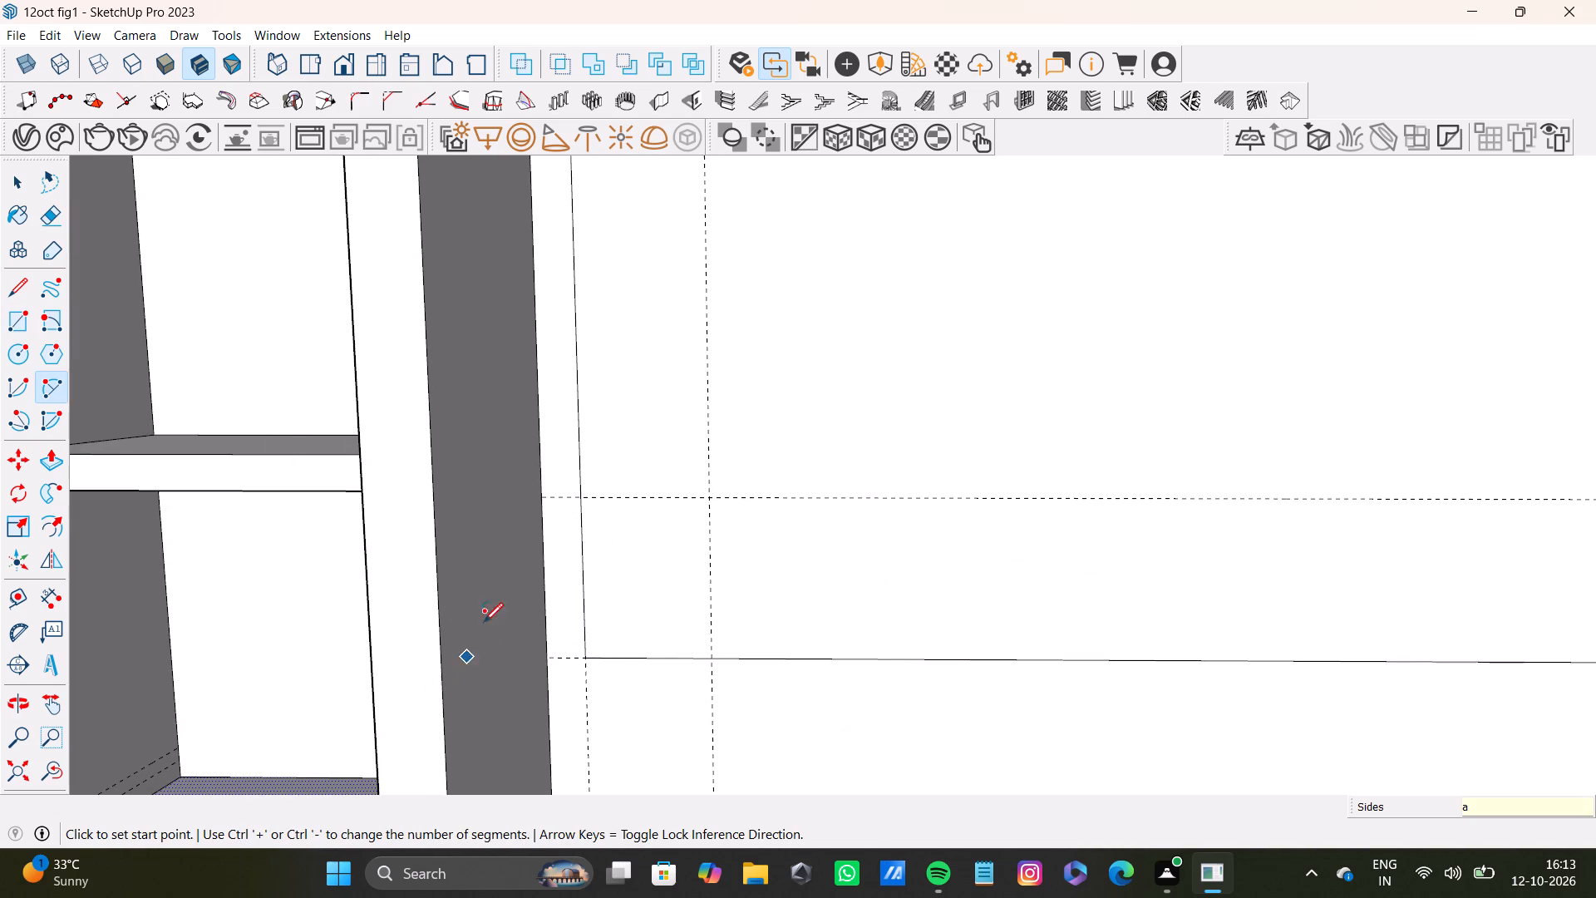
pyautogui.click(582, 496)
pyautogui.click(710, 664)
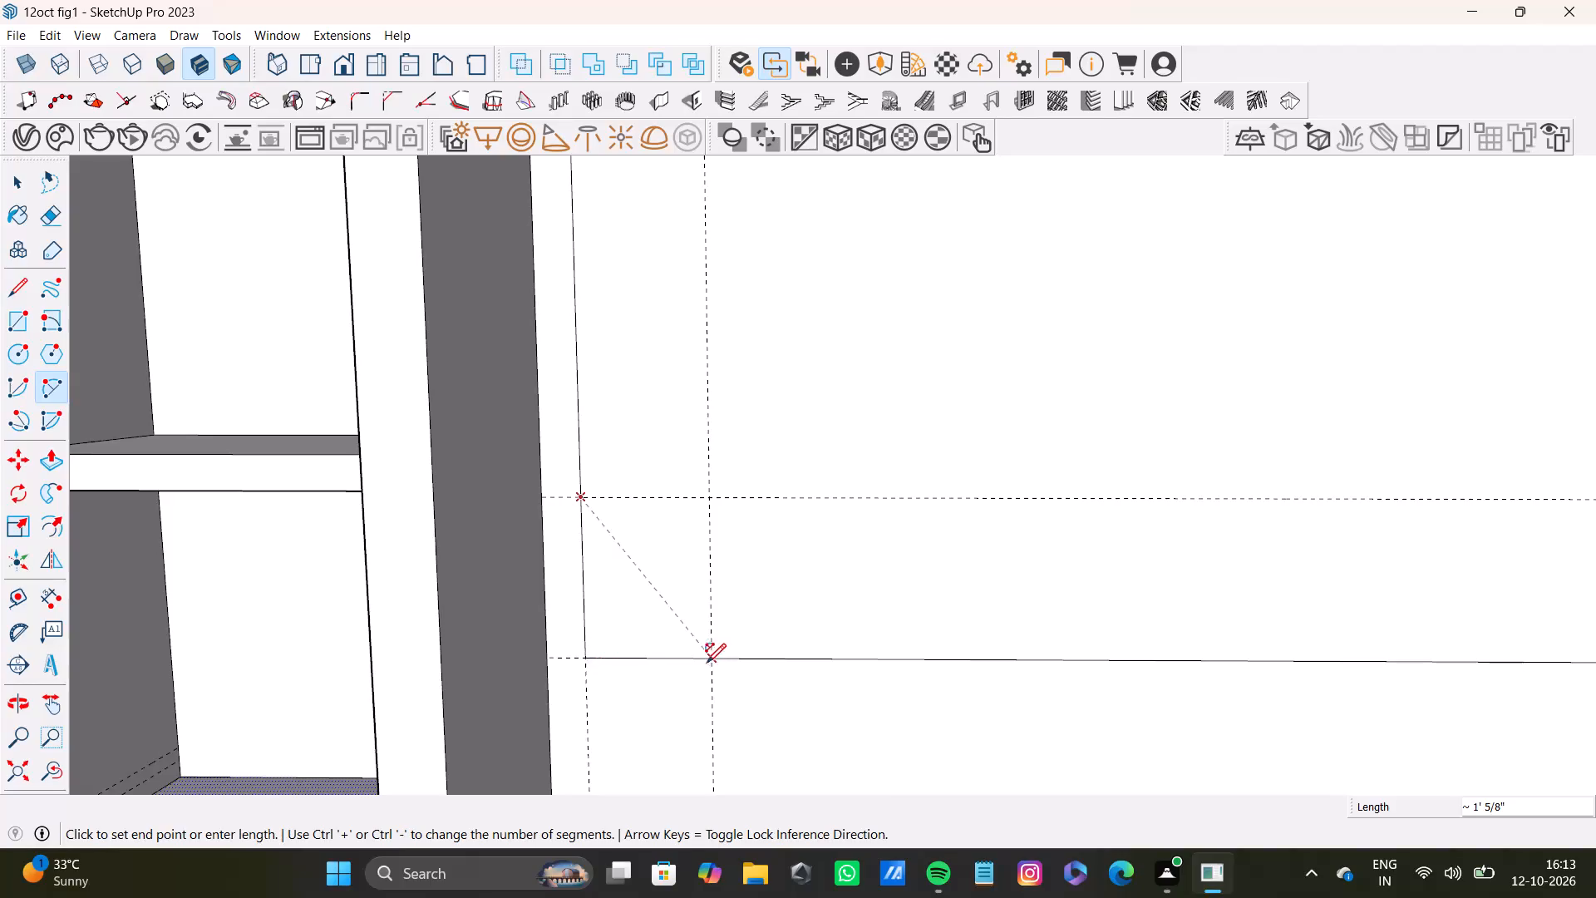
pyautogui.click(648, 637)
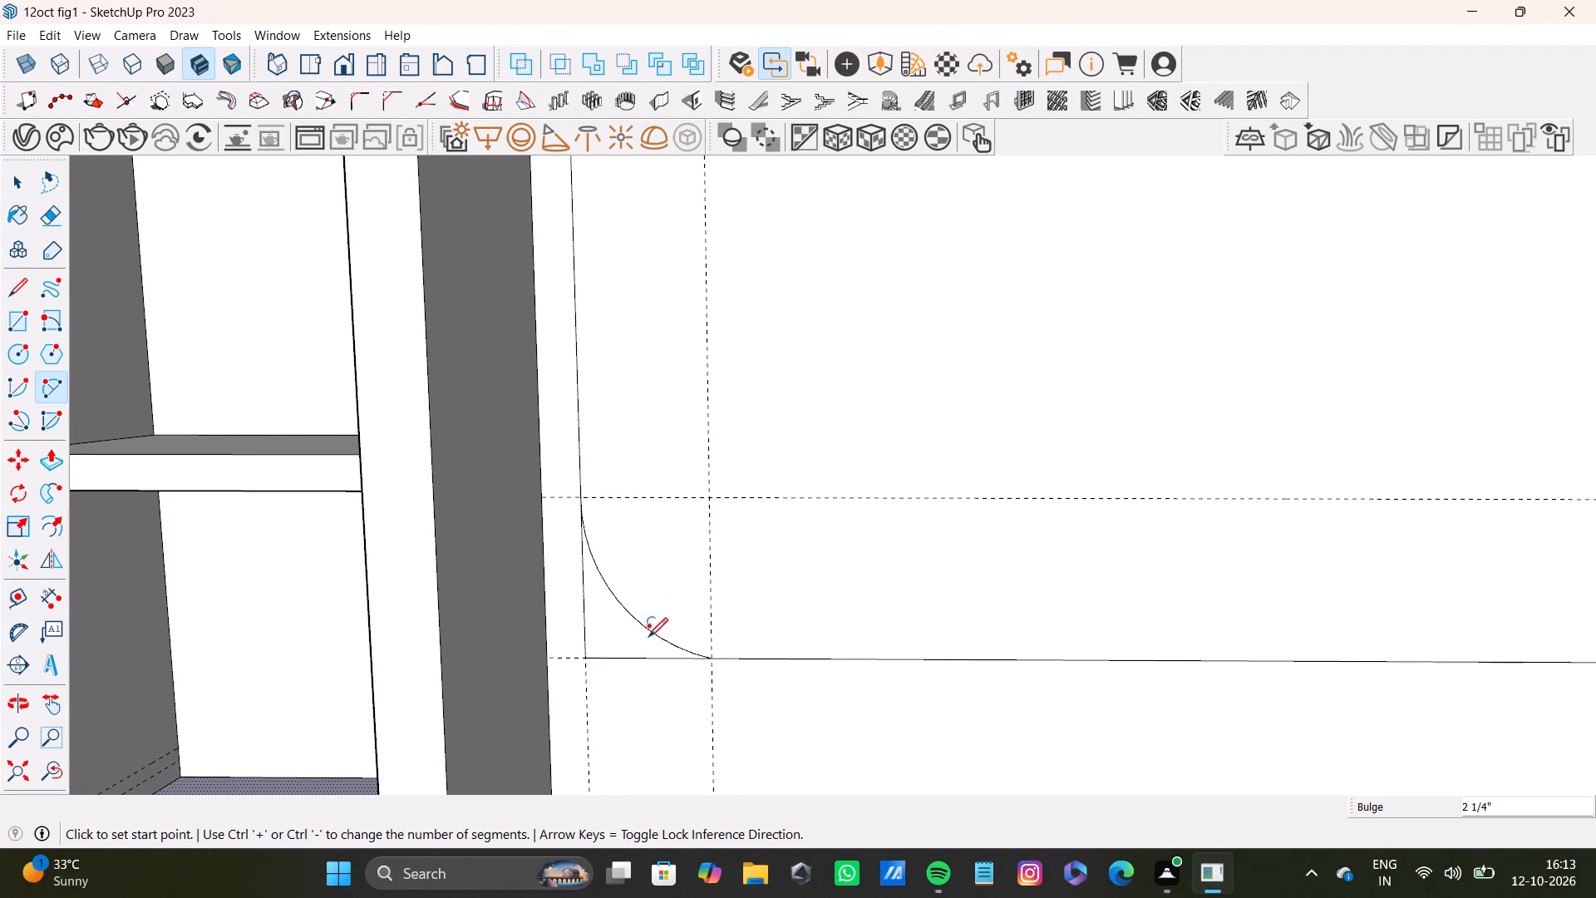
# Draw a two-point arc spanning about 1' 1/2" to round the wall rectangle's bottom corner farthest from the column.
pyautogui.scroll(-10, 646, 659)
pyautogui.keyDown('shift'); pyautogui.moveTo(1008, 675); pyautogui.dragTo(765, 644, button='middle'); pyautogui.keyUp('shift')
pyautogui.scroll(8, 910, 622)
pyautogui.moveTo(932, 615); pyautogui.dragTo(877, 638, button='middle')
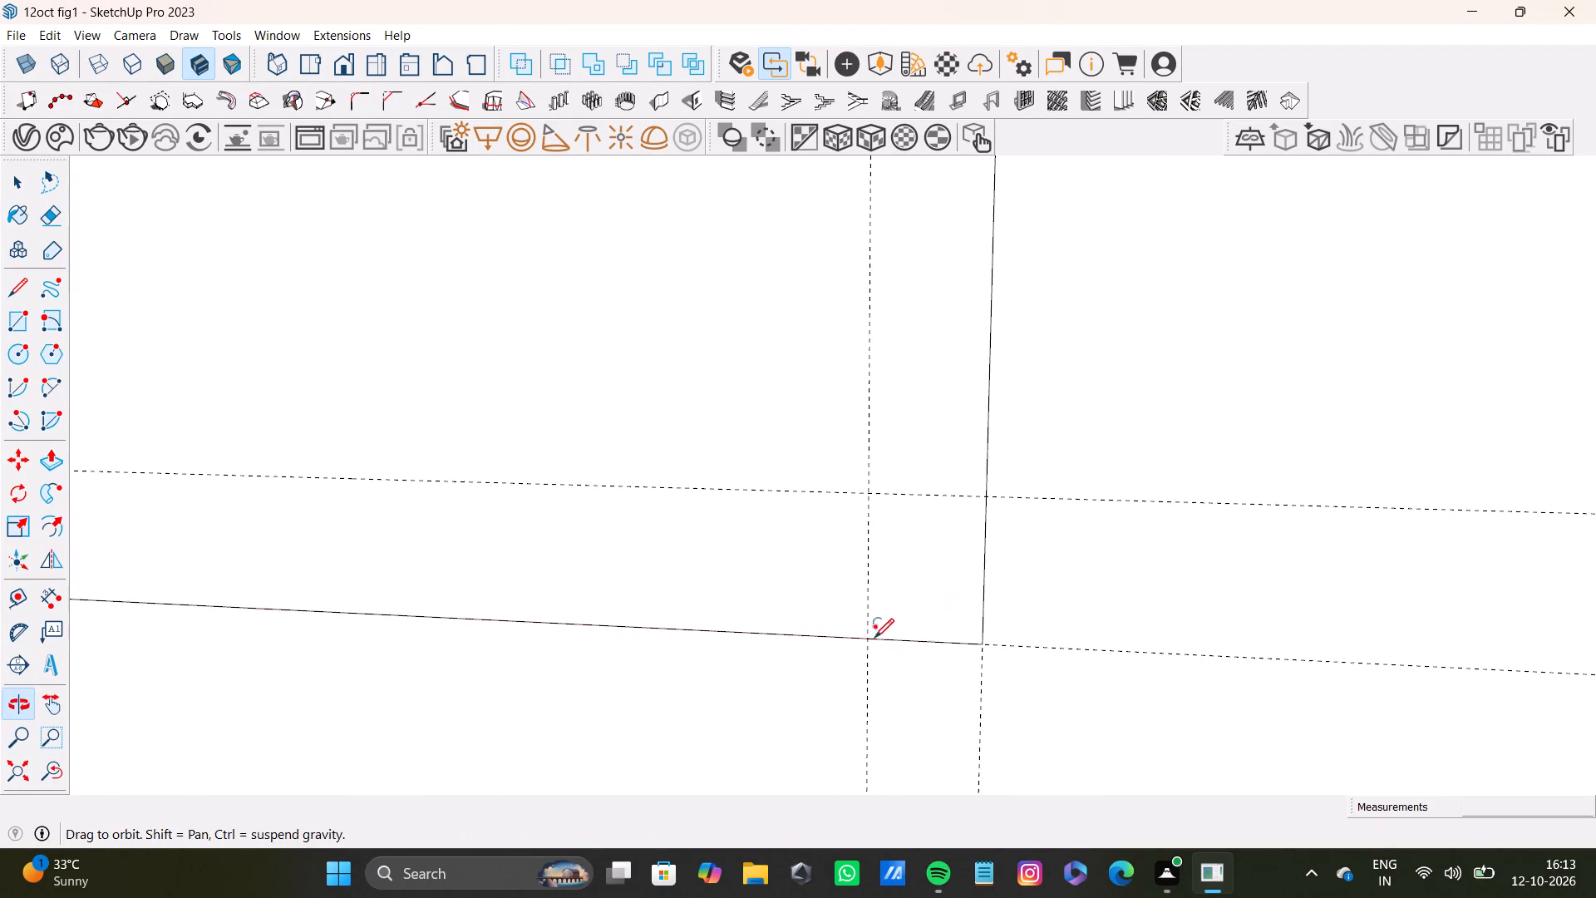
pyautogui.scroll(3, 869, 644)
pyautogui.click(870, 633)
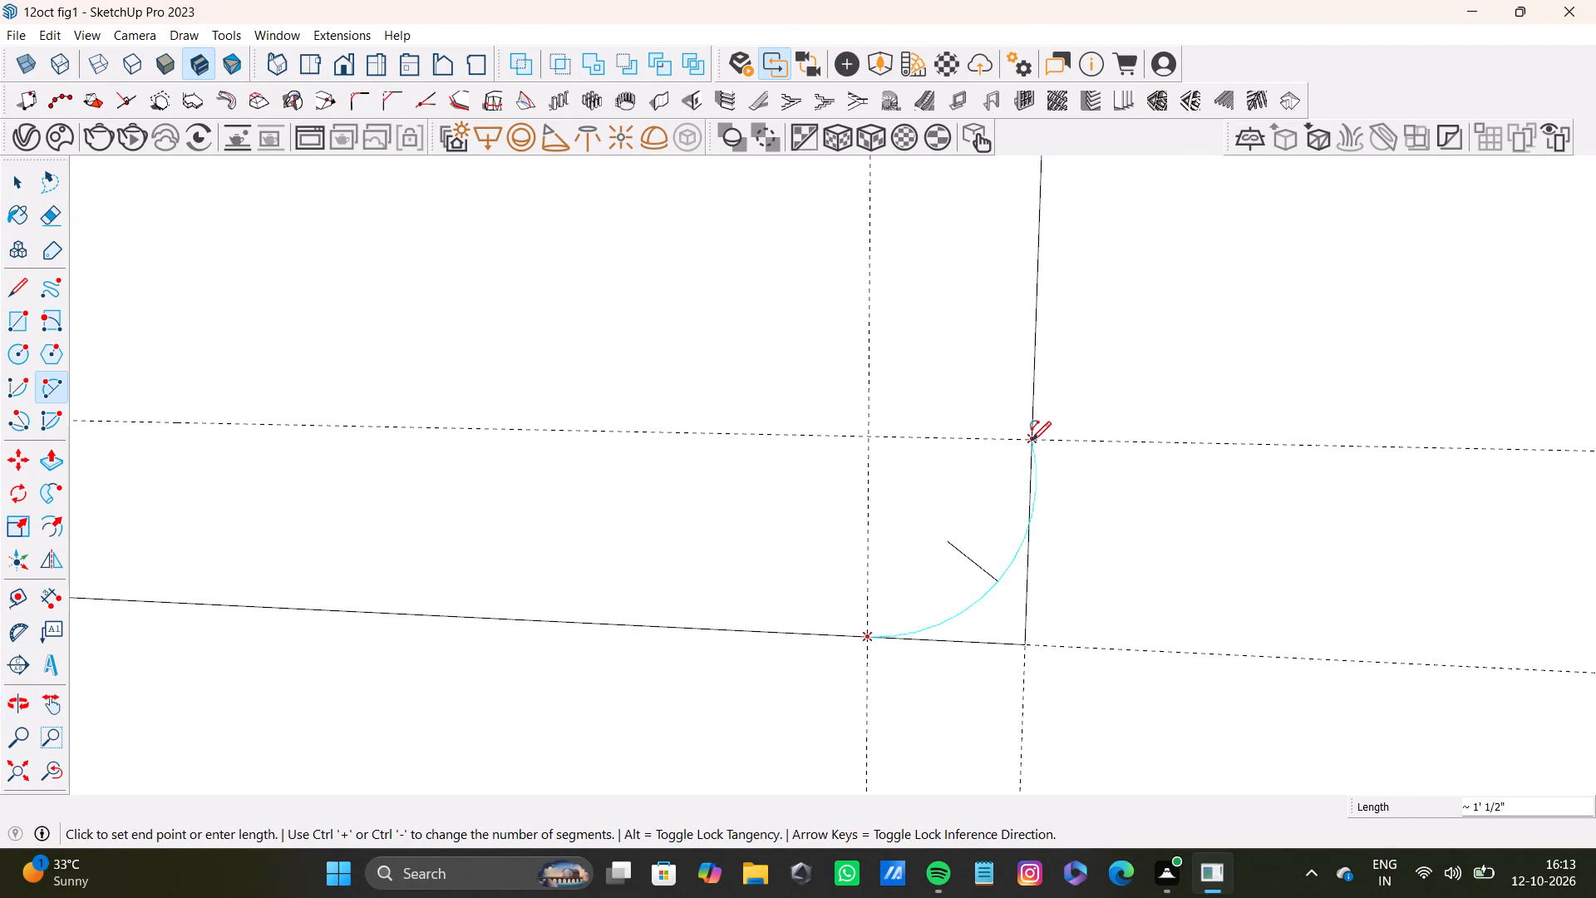
pyautogui.click(1032, 441)
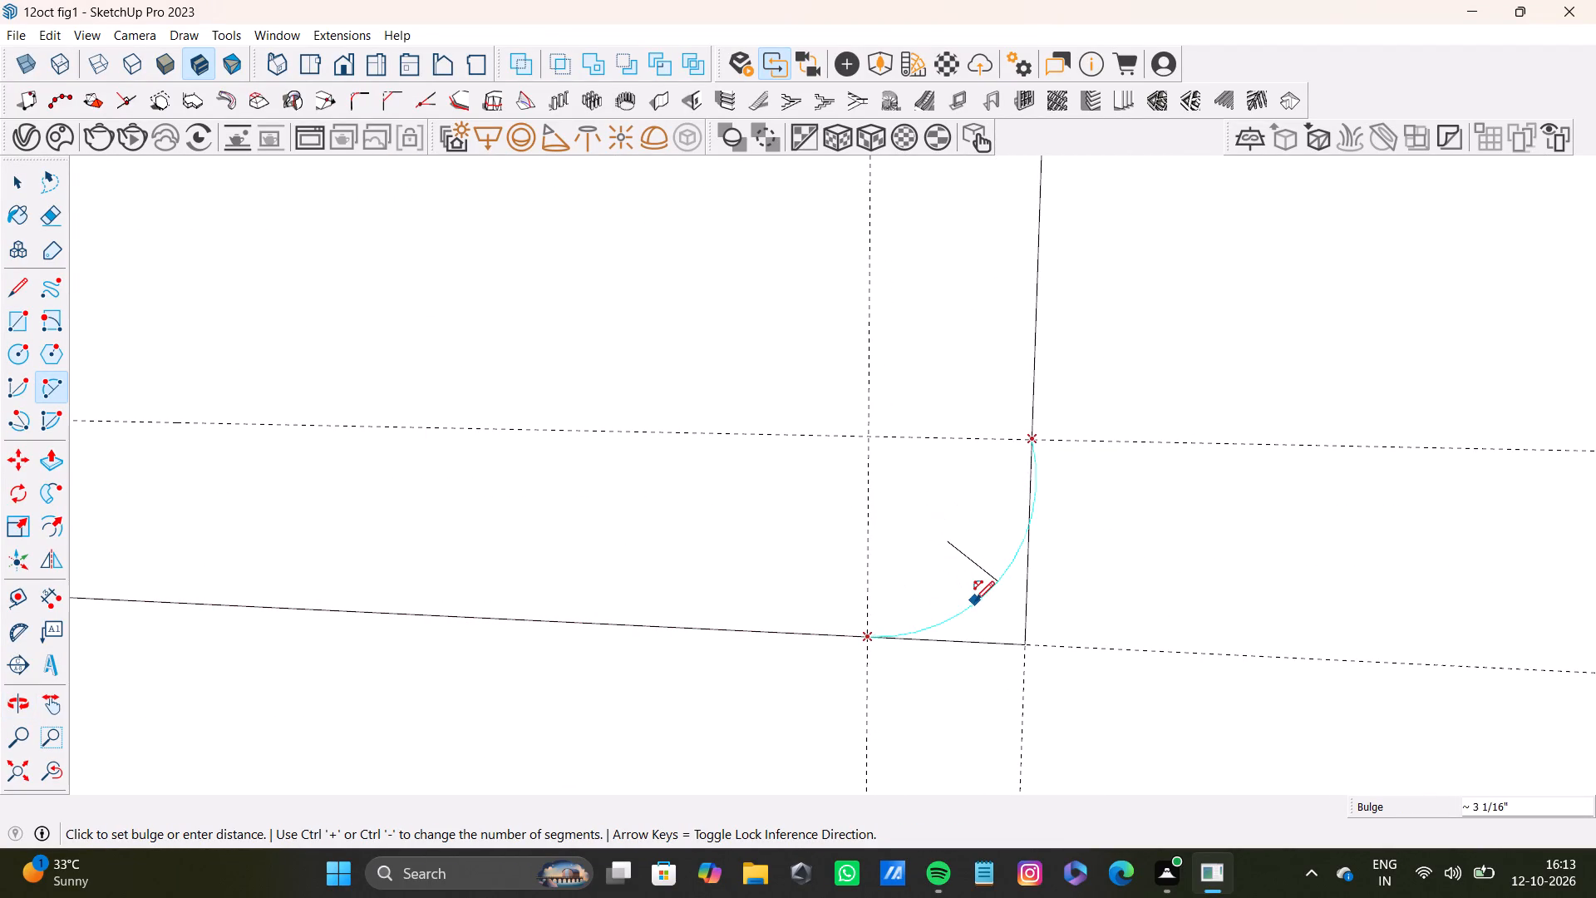
pyautogui.click(958, 605)
# Draw a two-point arc with about a 2 5/8" bulge to round the wall rectangle's top corner farthest from the column.
pyautogui.scroll(-5, 958, 616)
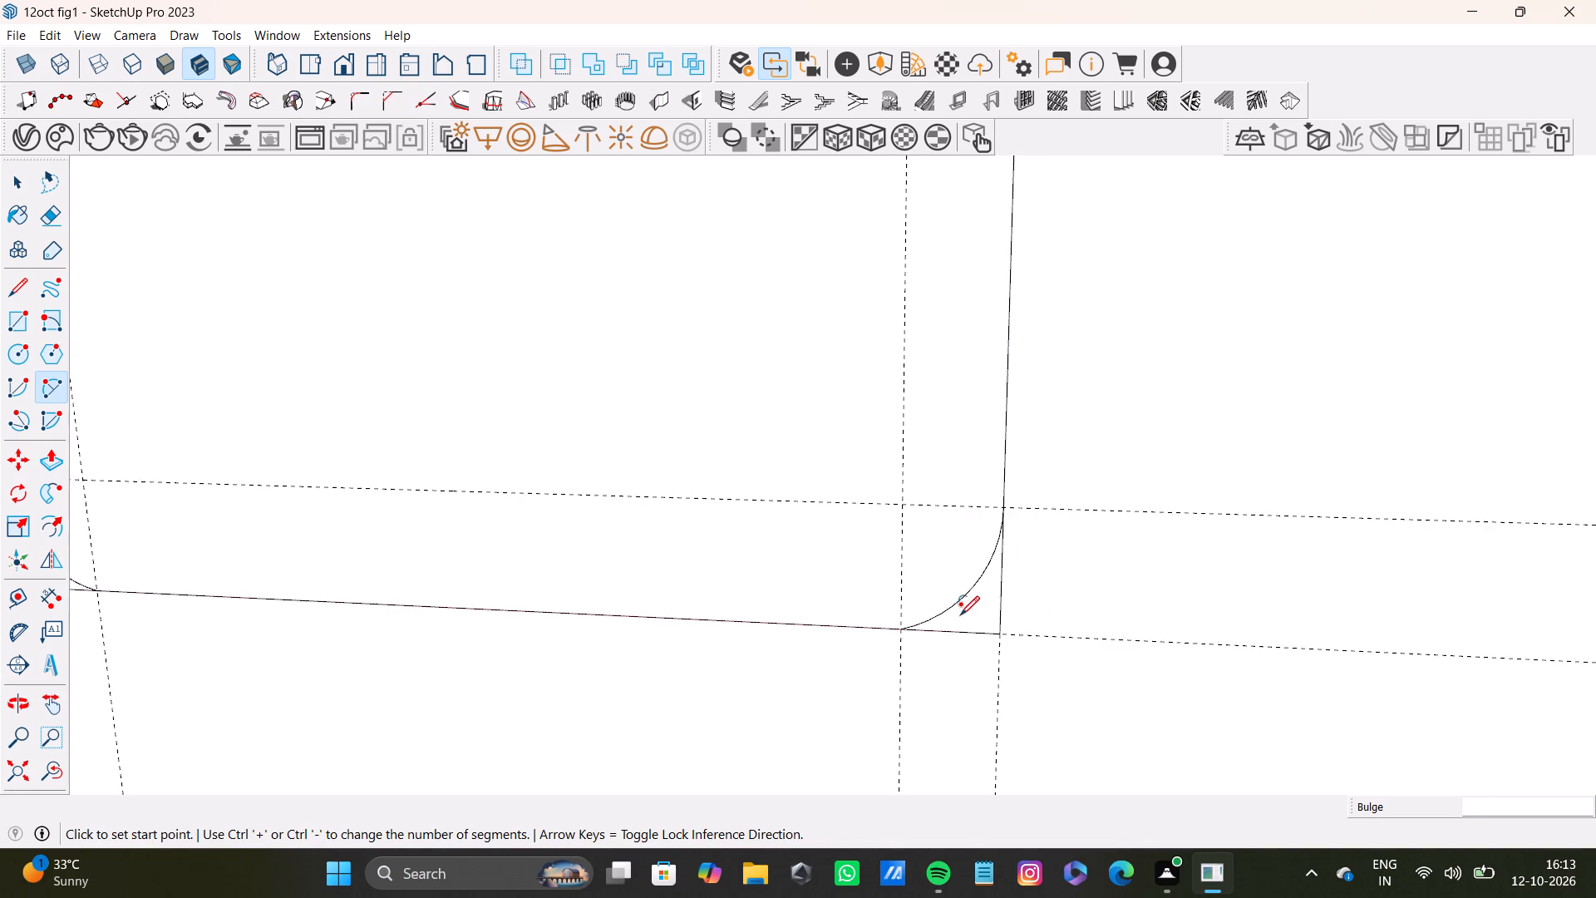
pyautogui.scroll(-14, 960, 615)
pyautogui.keyDown('shift'); pyautogui.moveTo(768, 541); pyautogui.dragTo(851, 703, button='middle'); pyautogui.keyUp('shift')
pyautogui.scroll(6, 874, 596)
pyautogui.moveTo(878, 575); pyautogui.dragTo(982, 540, button='middle')
pyautogui.scroll(4, 953, 521)
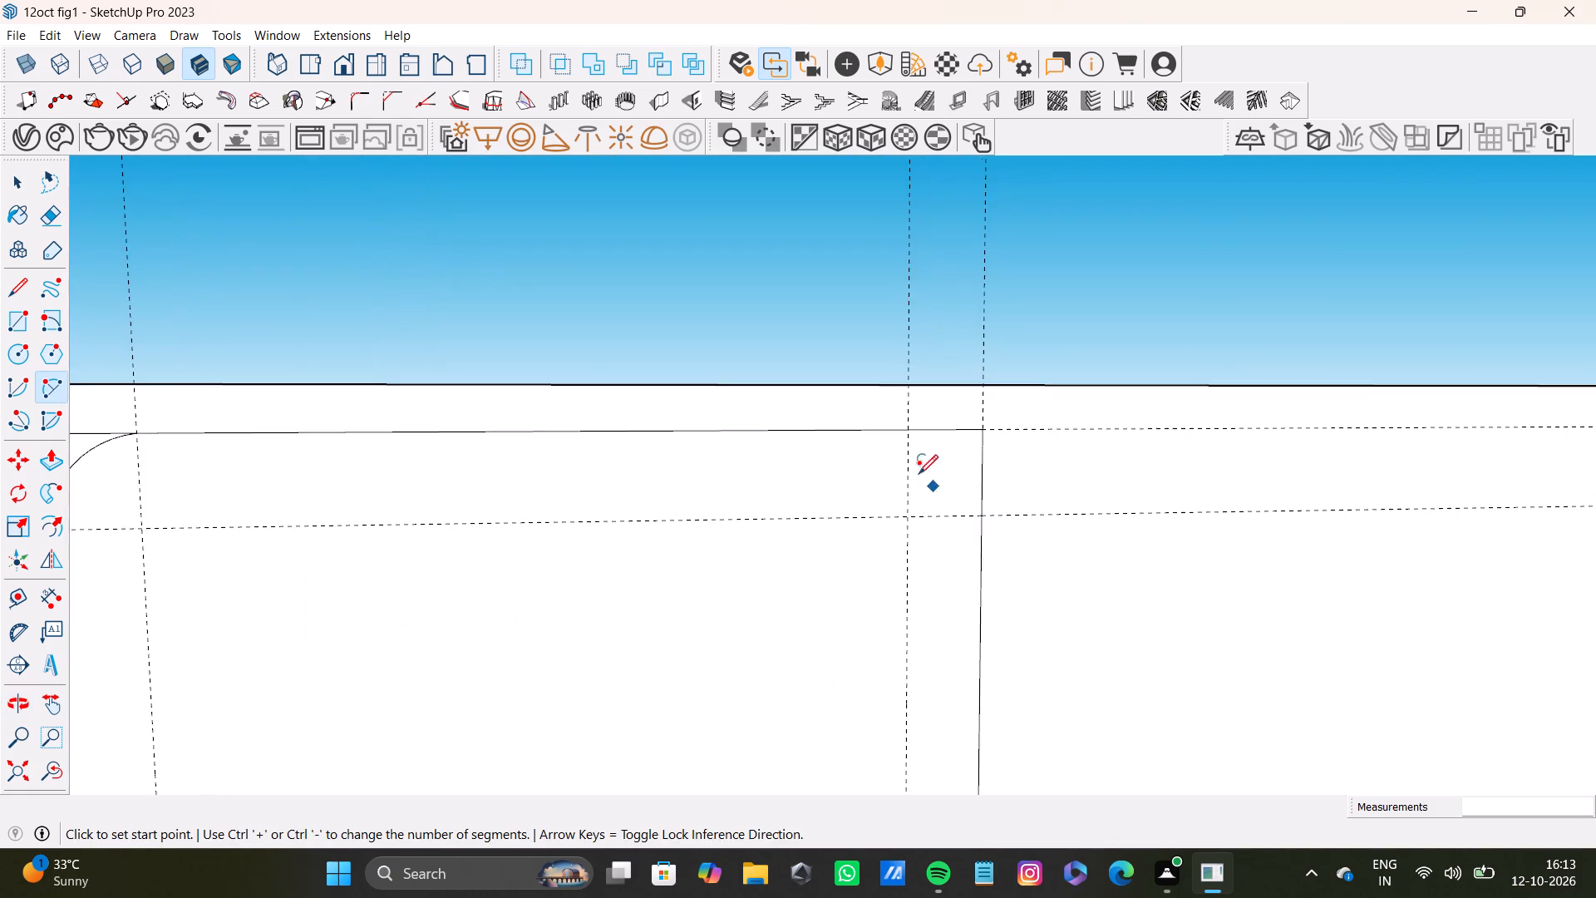
pyautogui.scroll(4, 919, 474)
pyautogui.click(915, 424)
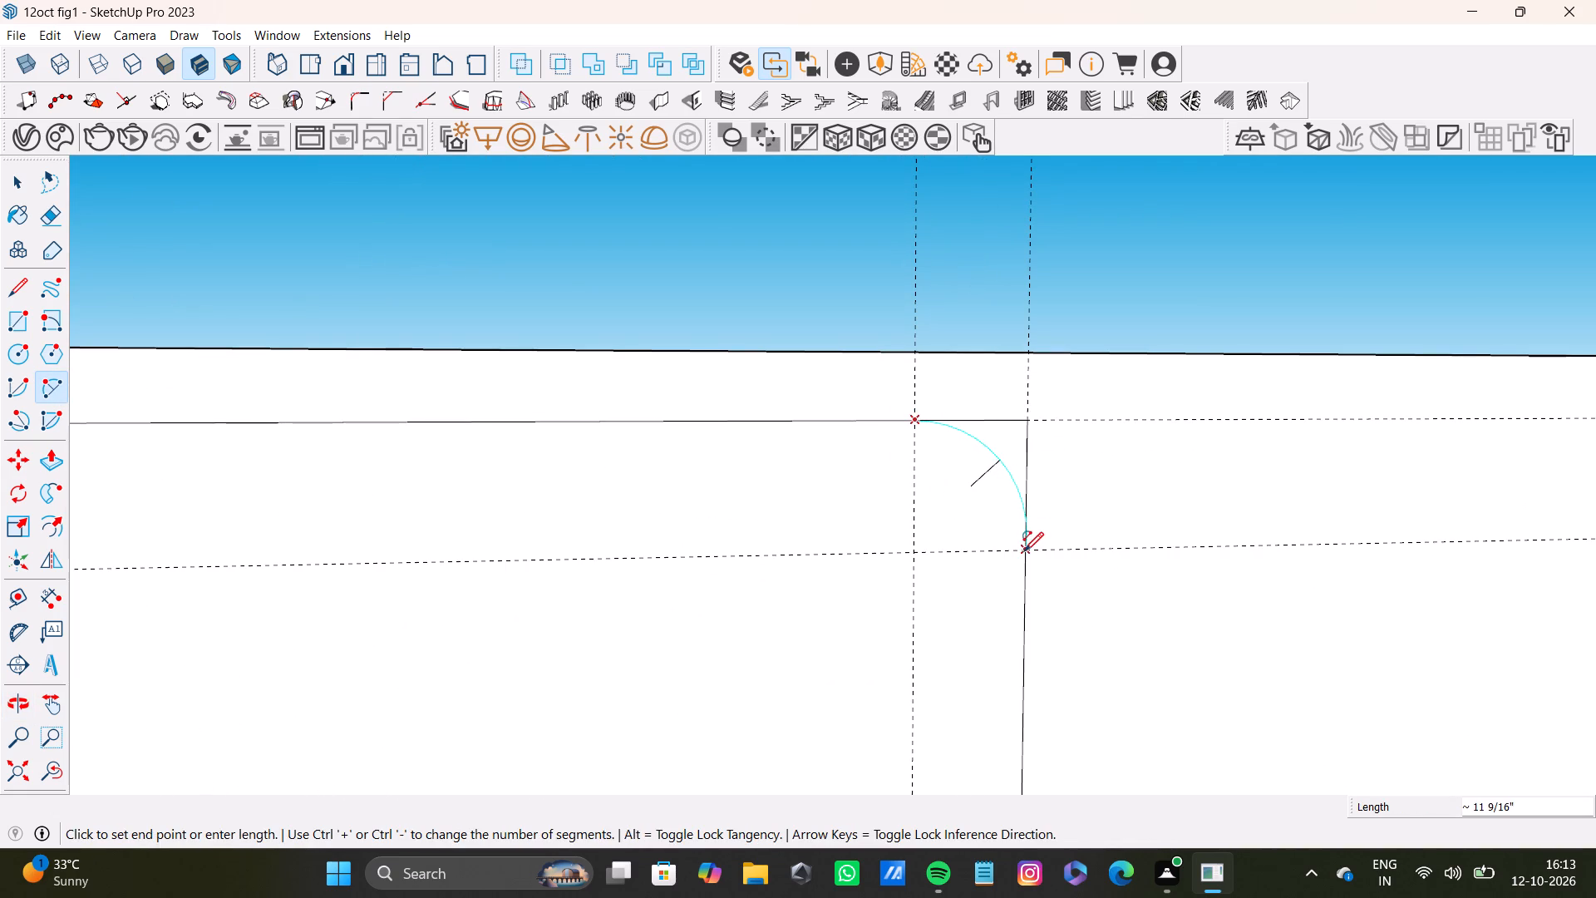
pyautogui.click(1024, 551)
pyautogui.click(997, 461)
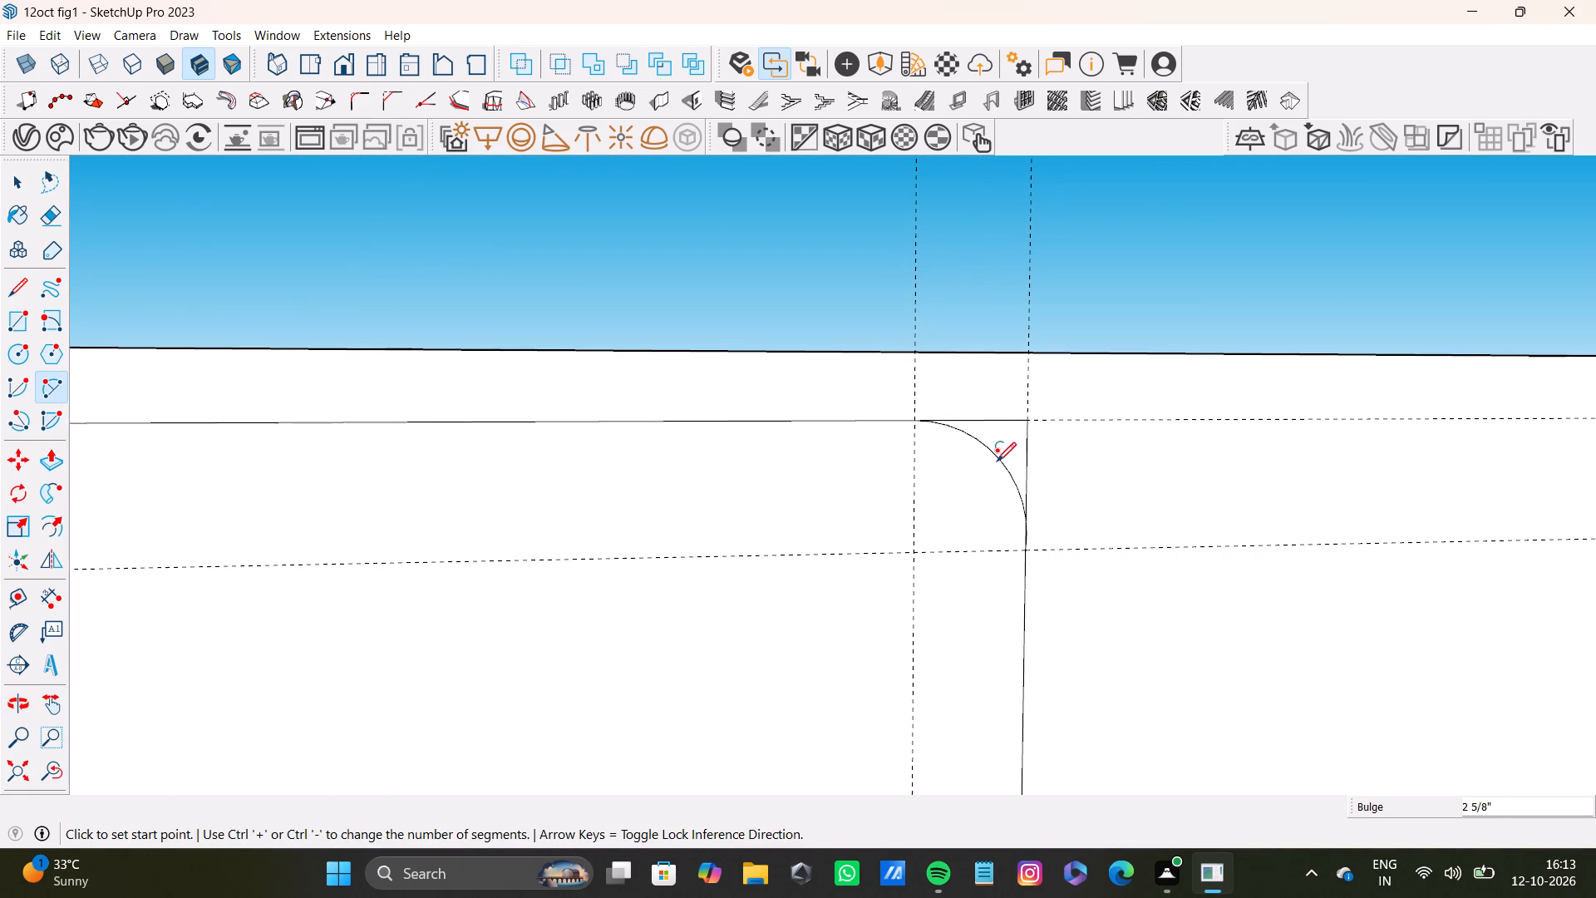
# Delete the two leftover straight edges outside the arc at the wall rectangle's top corner nearest the column.
pyautogui.scroll(-17, 995, 468)
pyautogui.keyDown('shift'); pyautogui.moveTo(943, 557); pyautogui.dragTo(925, 555, button='middle'); pyautogui.keyUp('shift')
pyautogui.scroll(14, 747, 506)
pyautogui.press('space')
pyautogui.click(622, 461)
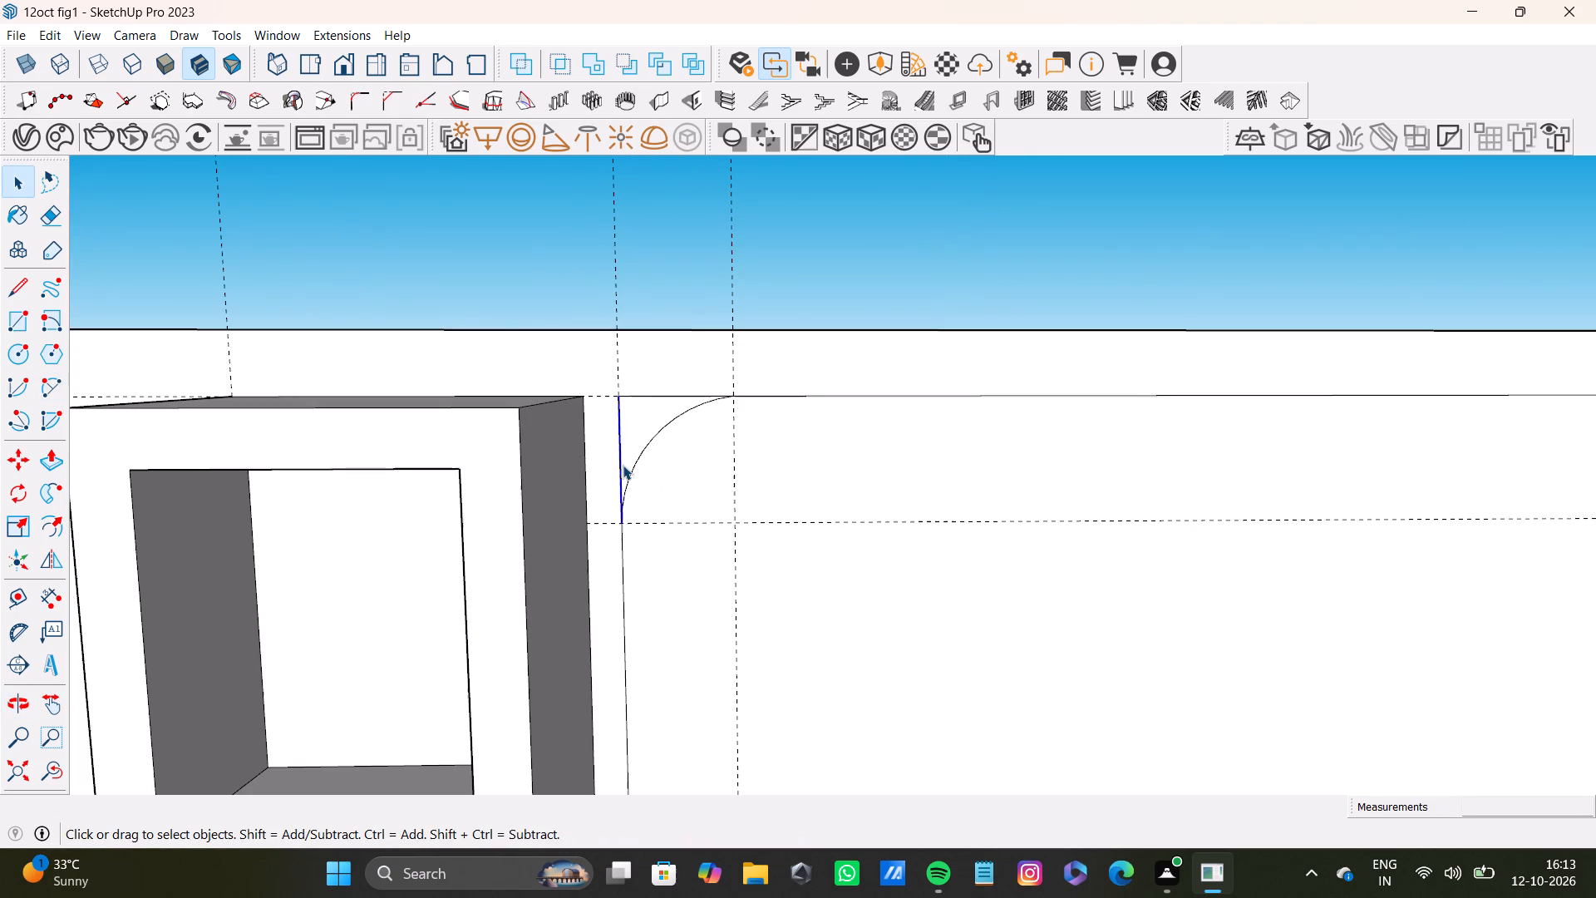
pyautogui.press('Delete')
pyautogui.scroll(4, 608, 374)
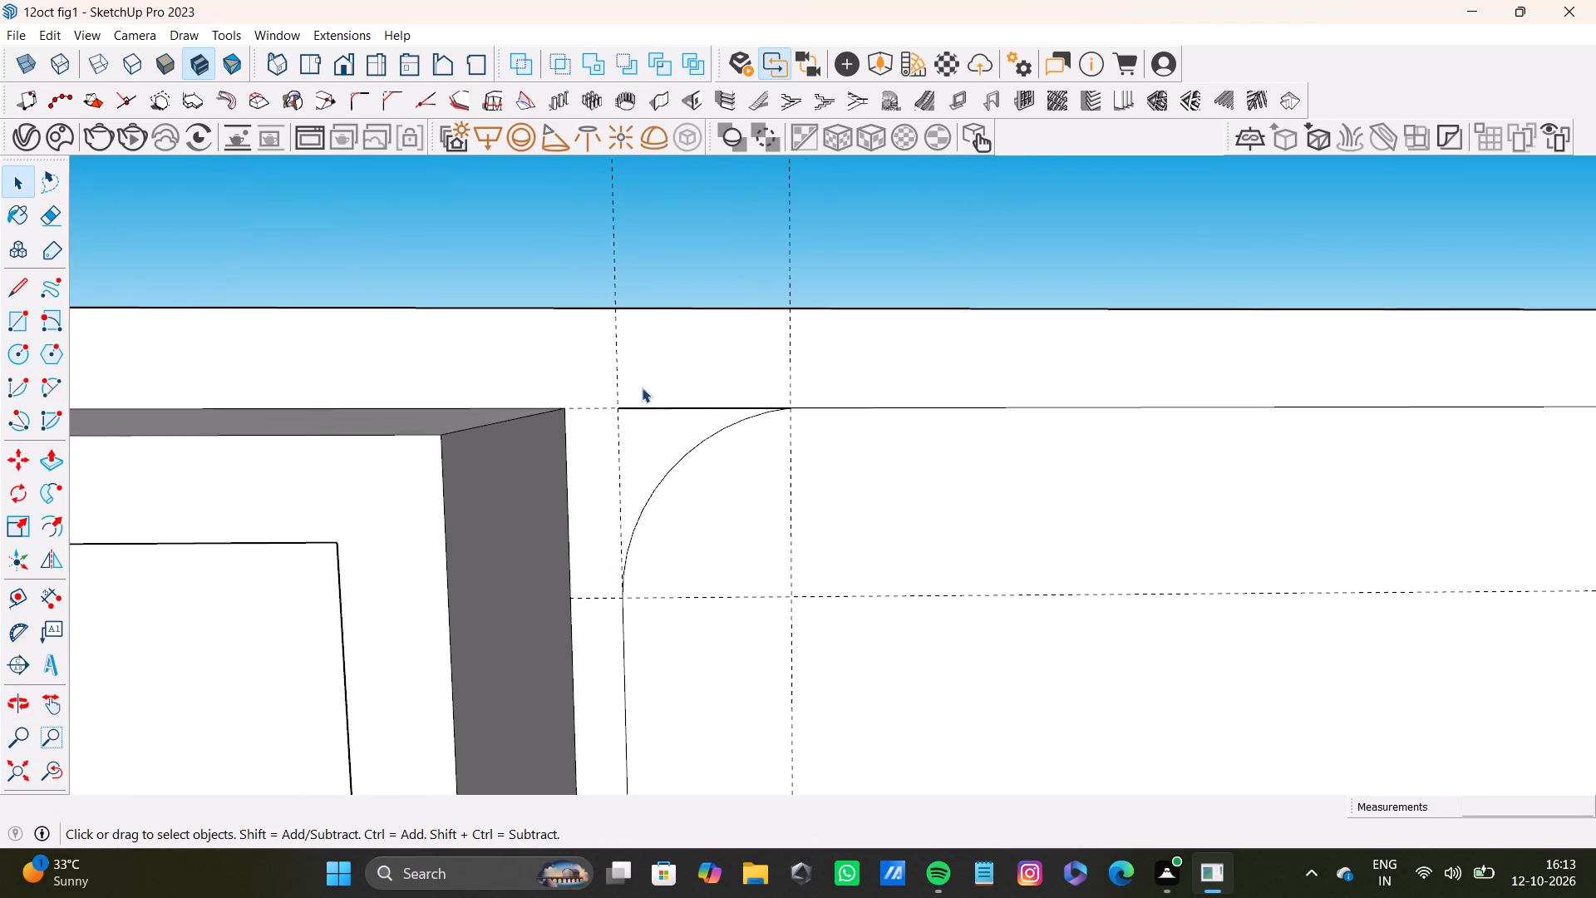
pyautogui.scroll(5, 642, 387)
pyautogui.click(654, 413)
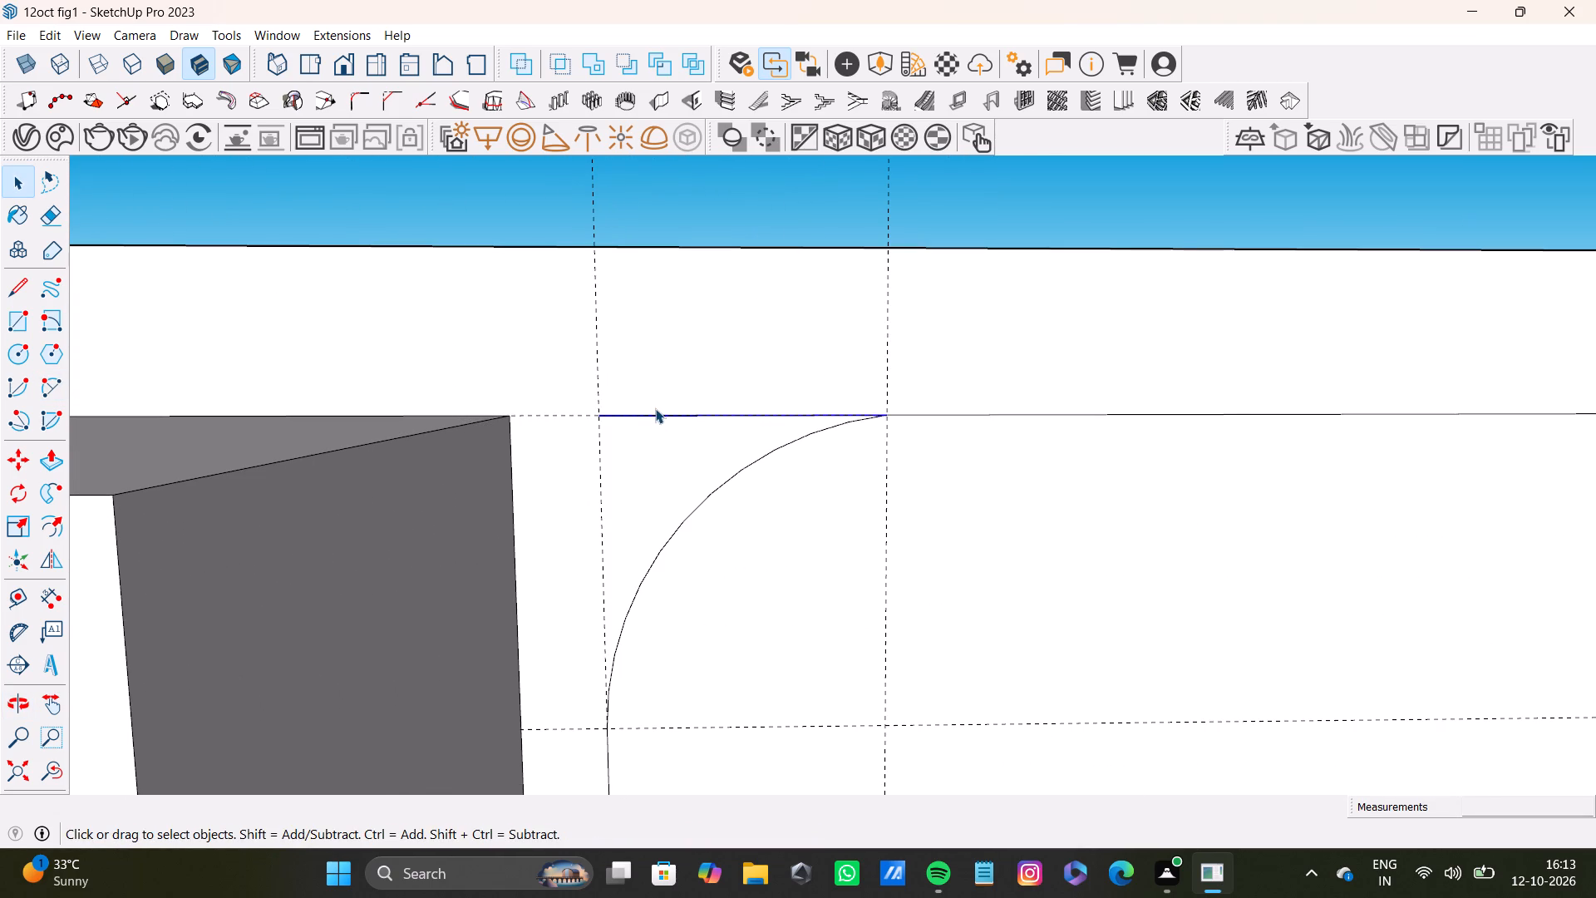
pyautogui.press('Delete')
# Delete the leftover straight edges at the top corner farthest from the column, including the short segment beside the arc's end.
pyautogui.scroll(-14, 771, 348)
pyautogui.keyDown('shift'); pyautogui.moveTo(1134, 597); pyautogui.dragTo(657, 639, button='middle'); pyautogui.keyUp('shift')
pyautogui.keyDown('shift'); pyautogui.scroll(3, 1134, 632); pyautogui.keyUp('shift')
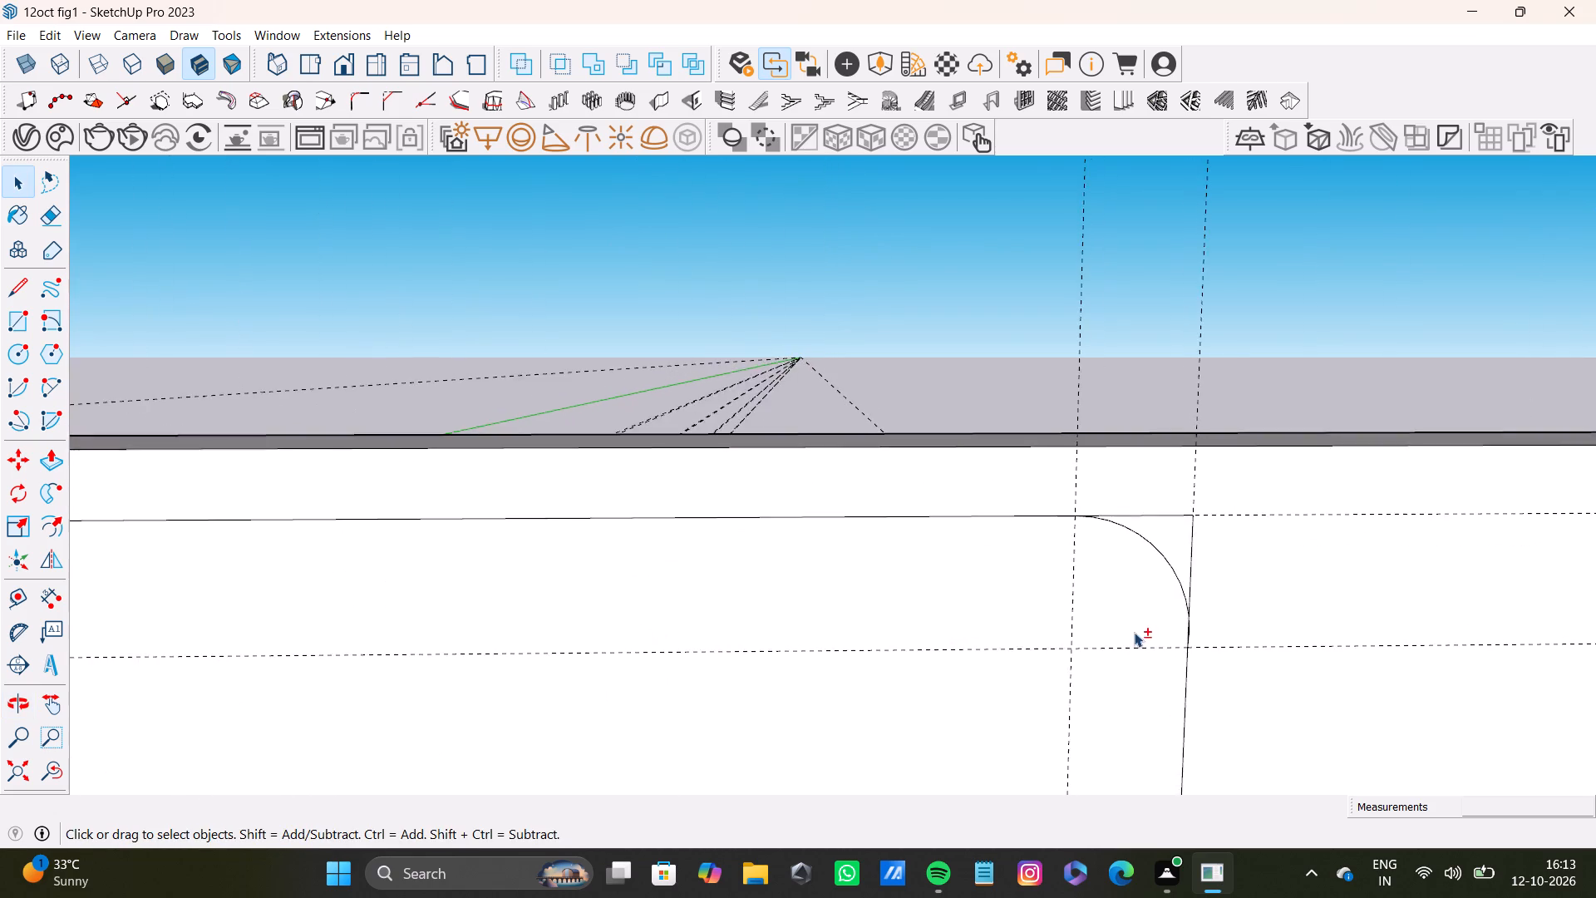
pyautogui.keyDown('shift'); pyautogui.scroll(8, 1134, 632); pyautogui.keyUp('shift')
pyautogui.keyDown('shift'); pyautogui.click(1187, 446); pyautogui.keyUp('shift')
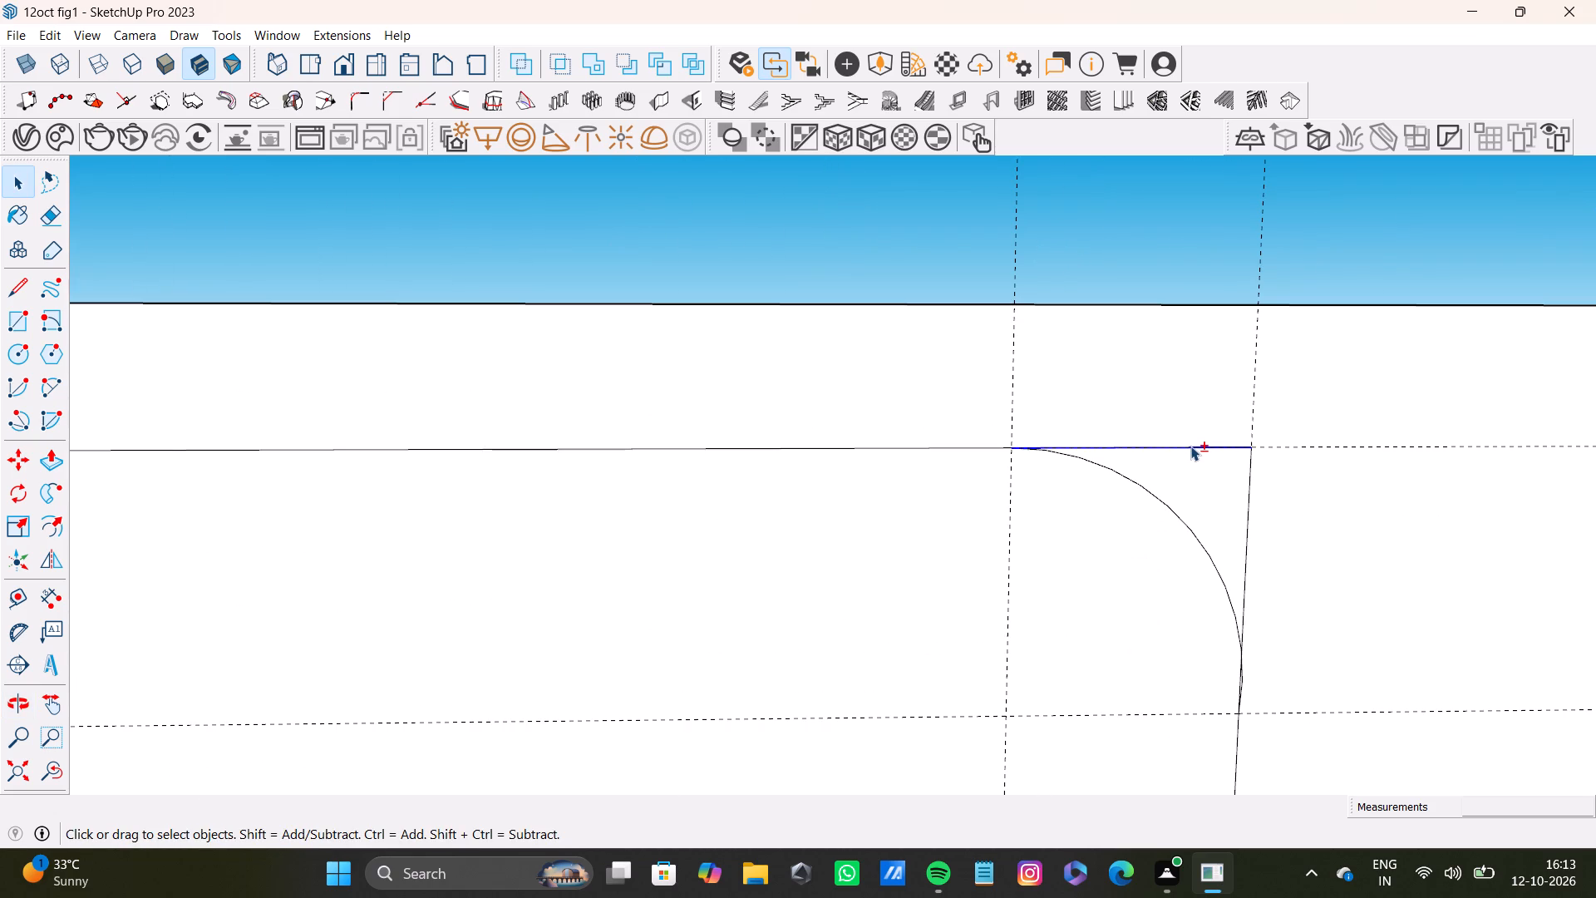
pyautogui.hotkey('shift', 'Delete')
pyautogui.keyDown('shift'); pyautogui.click(1247, 531); pyautogui.keyUp('shift')
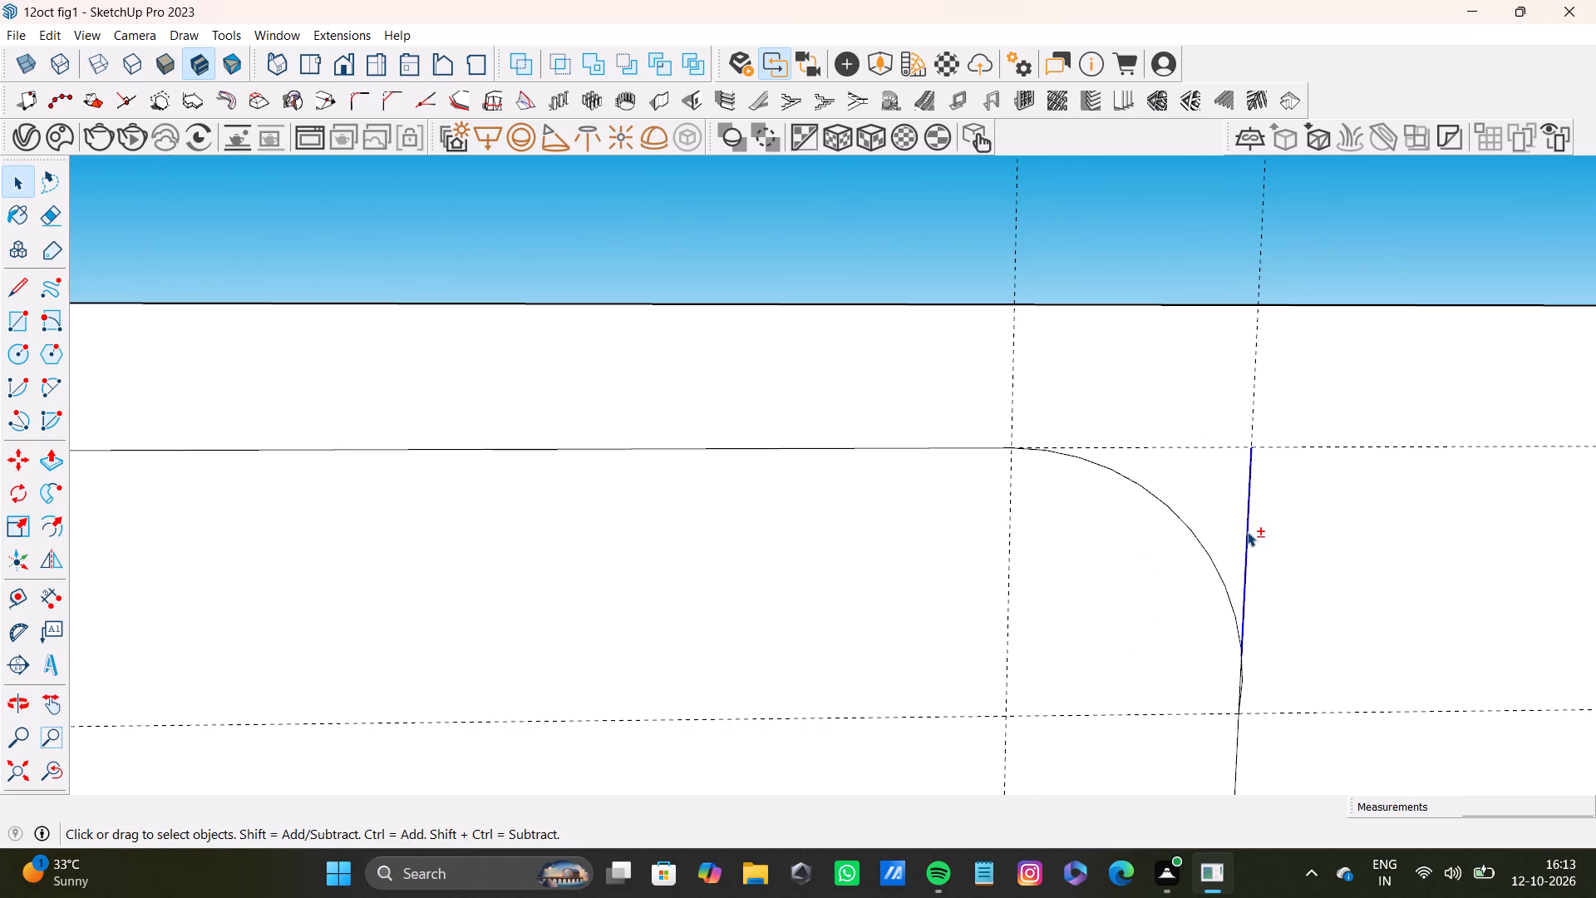
pyautogui.hotkey('shift', 'Delete')
pyautogui.keyDown('shift'); pyautogui.scroll(5, 1204, 718); pyautogui.keyUp('shift')
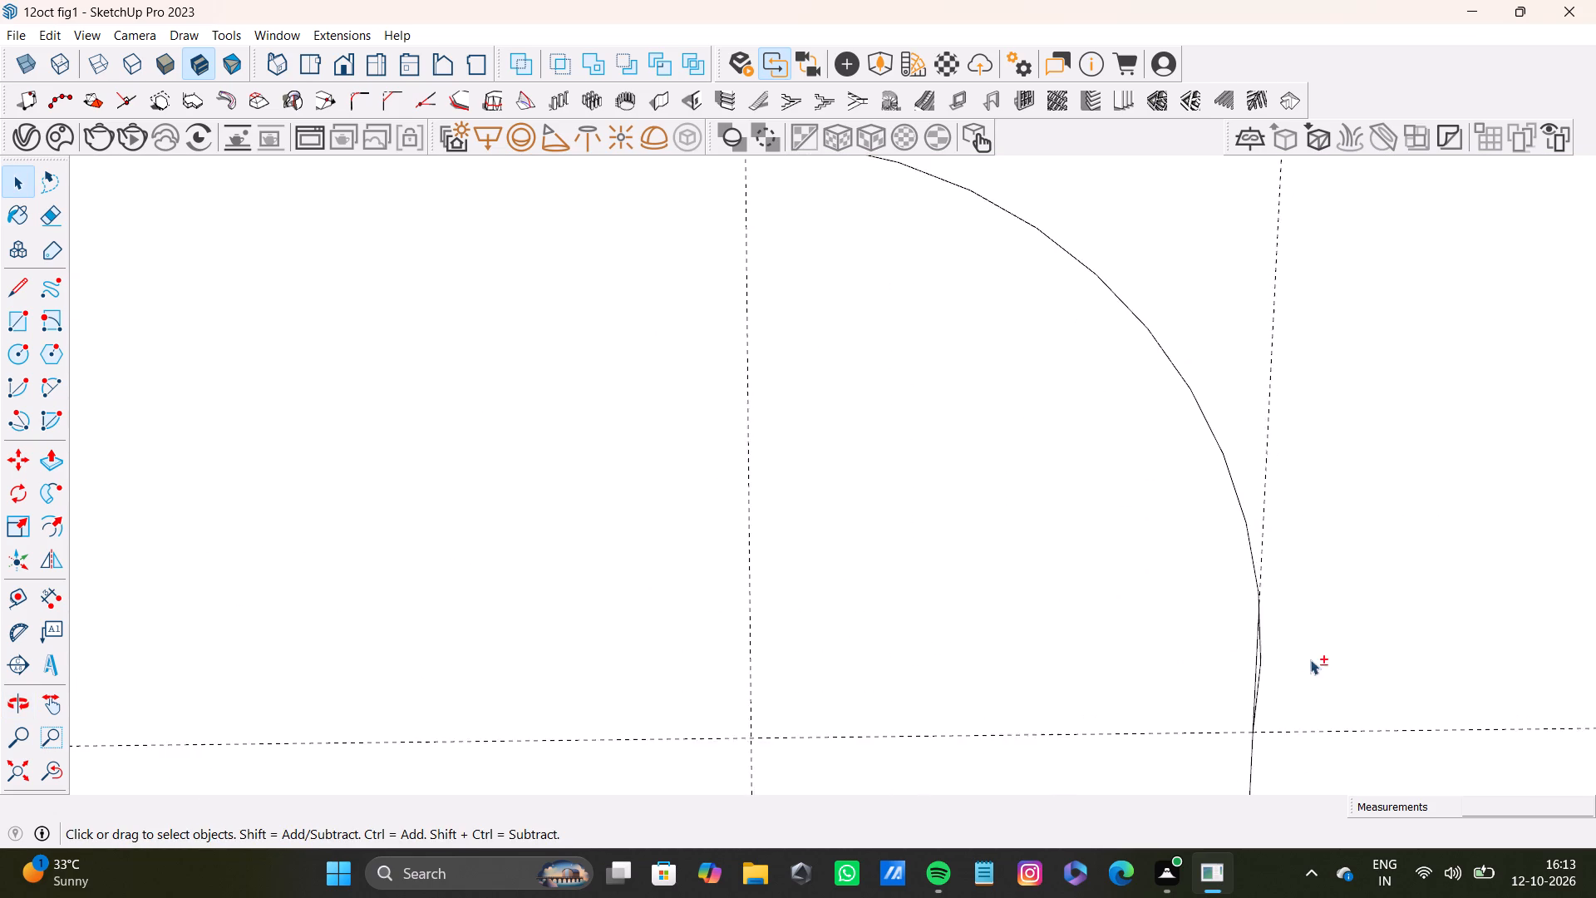
pyautogui.keyDown('shift'); pyautogui.scroll(11, 1310, 659); pyautogui.keyUp('shift')
pyautogui.keyDown('shift'); pyautogui.click(1251, 678); pyautogui.keyUp('shift')
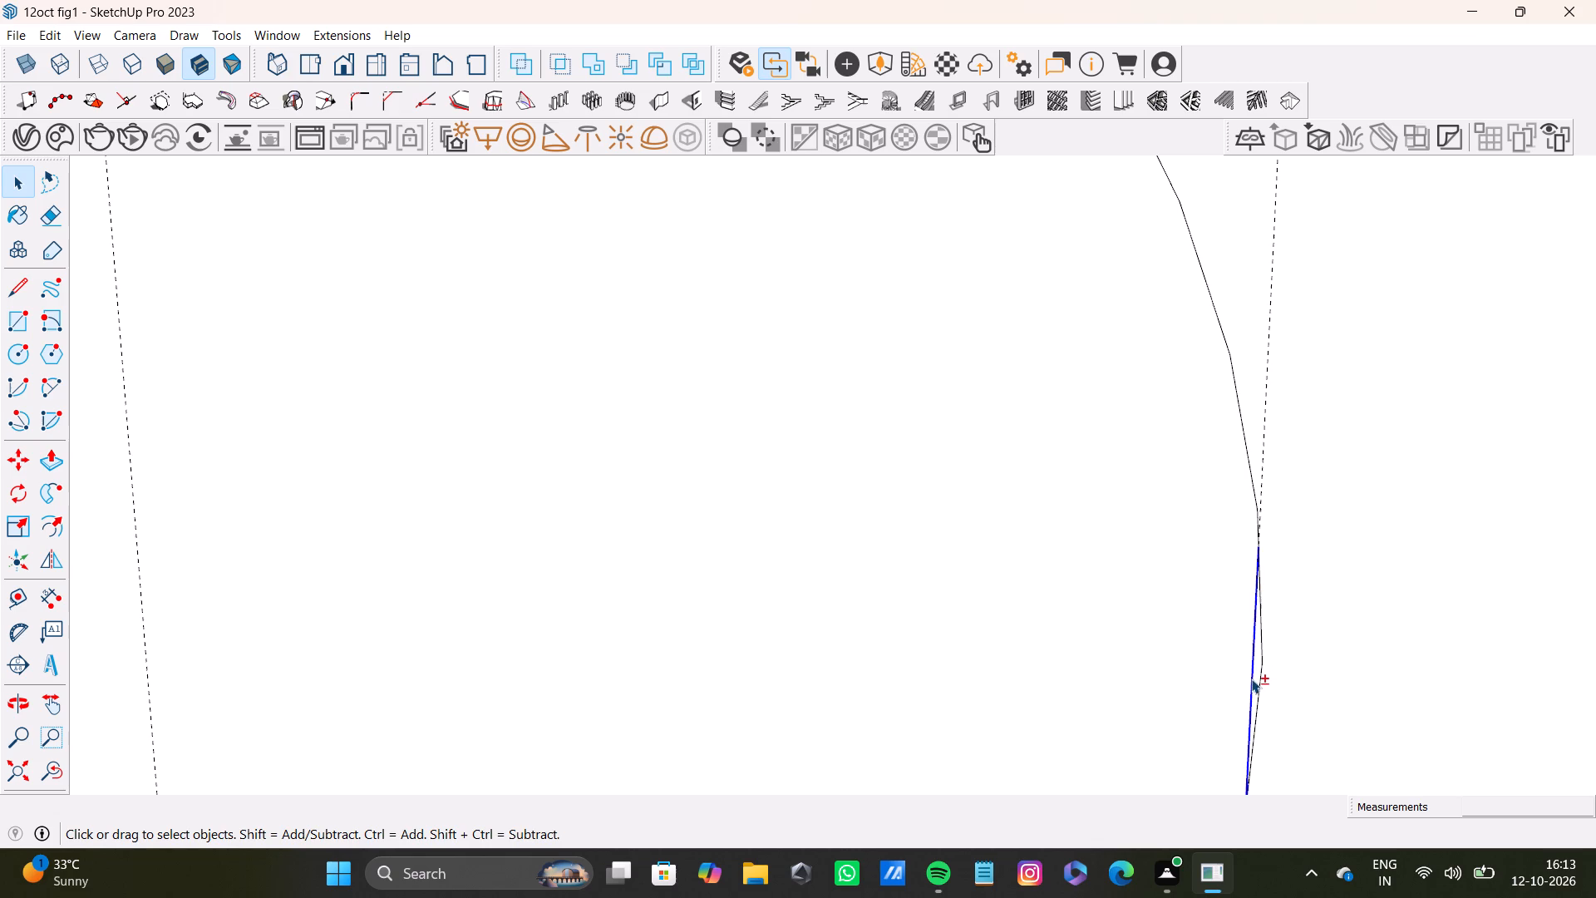
pyautogui.press('shift+Pause')
pyautogui.hotkey('shift', 'Delete')
# Delete the two leftover straight edges outside the arc at the bottom corner nearest the column.
pyautogui.scroll(-20, 1182, 701)
pyautogui.scroll(-3, 1182, 701)
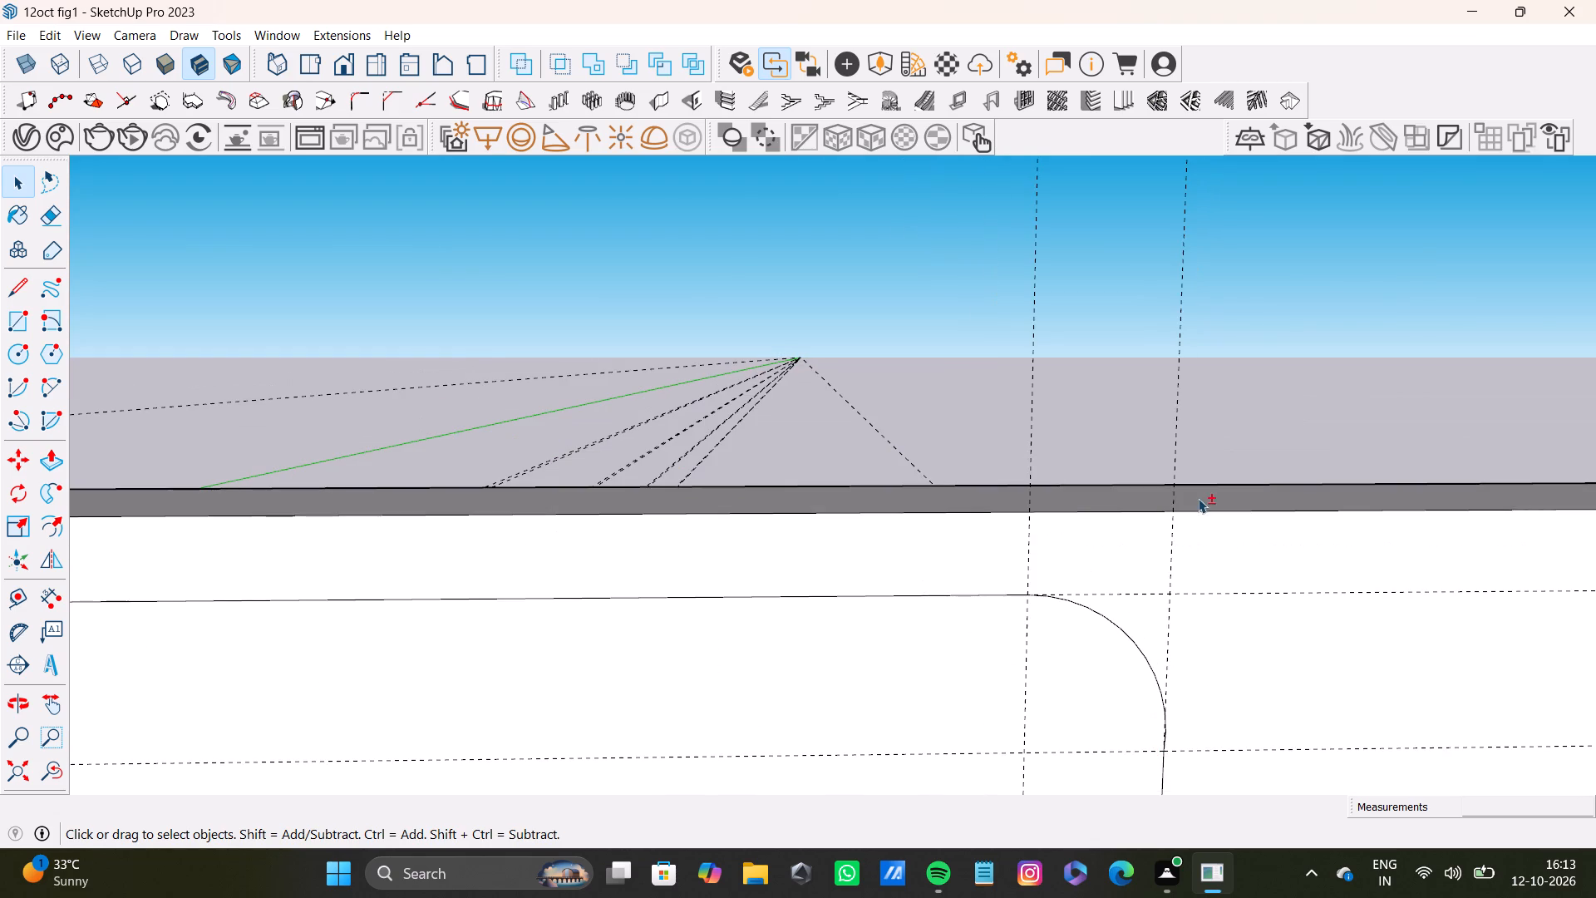
pyautogui.scroll(-9, 962, 703)
pyautogui.keyDown('shift'); pyautogui.moveTo(947, 723); pyautogui.dragTo(1002, 451, button='middle'); pyautogui.keyUp('shift')
pyautogui.scroll(-4, 980, 500)
pyautogui.moveTo(982, 560); pyautogui.dragTo(924, 320, button='middle')
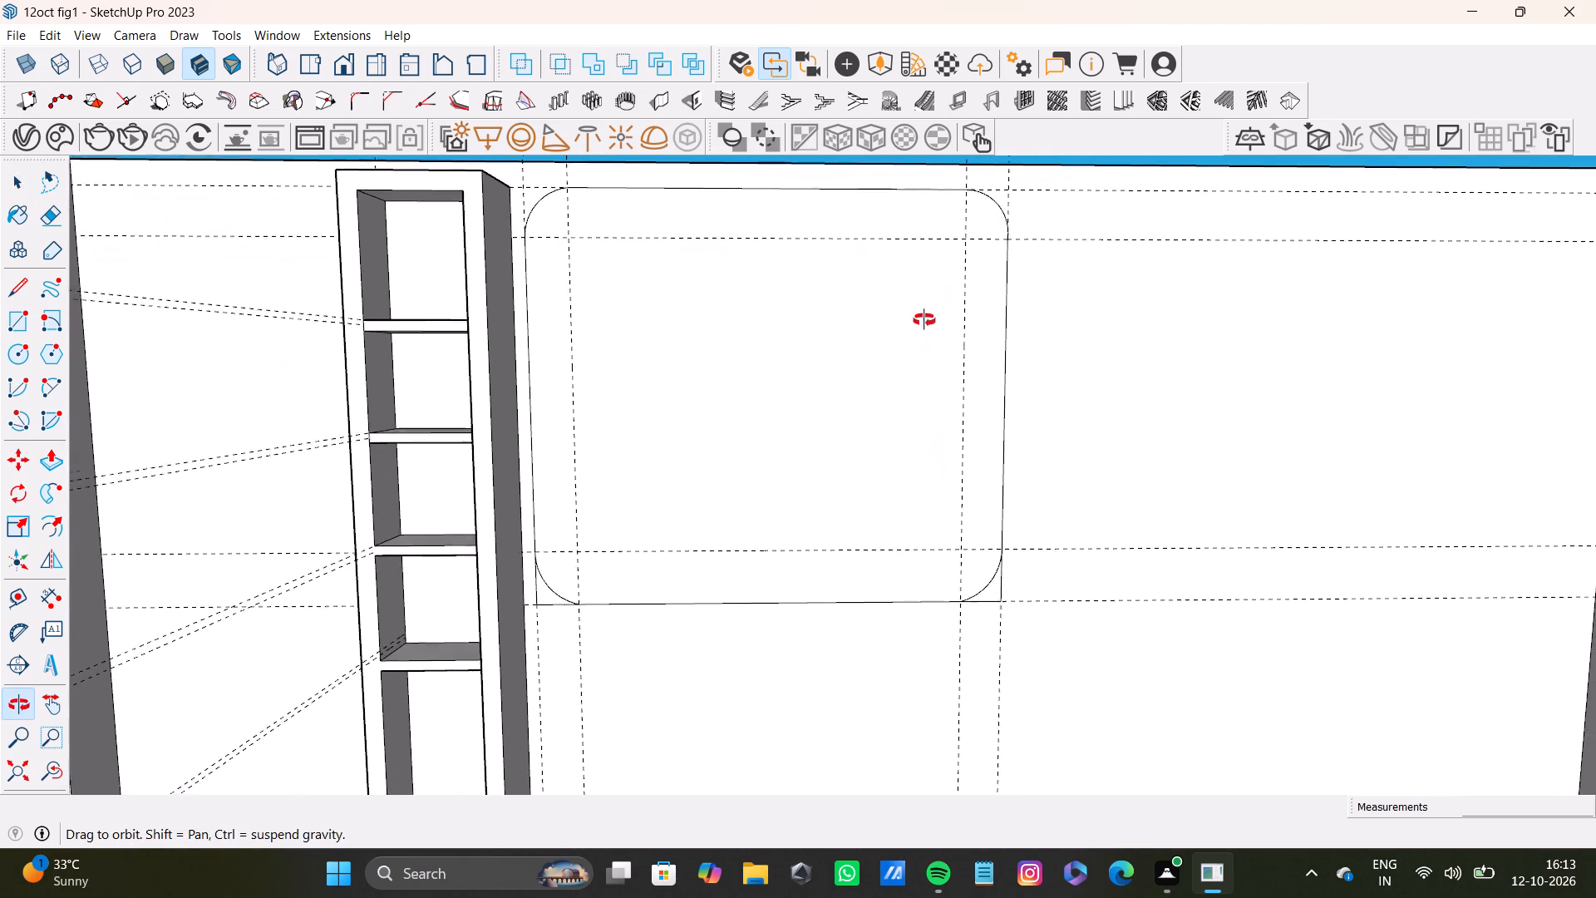
pyautogui.moveTo(924, 320); pyautogui.dragTo(908, 308, button='middle')
pyautogui.scroll(17, 534, 600)
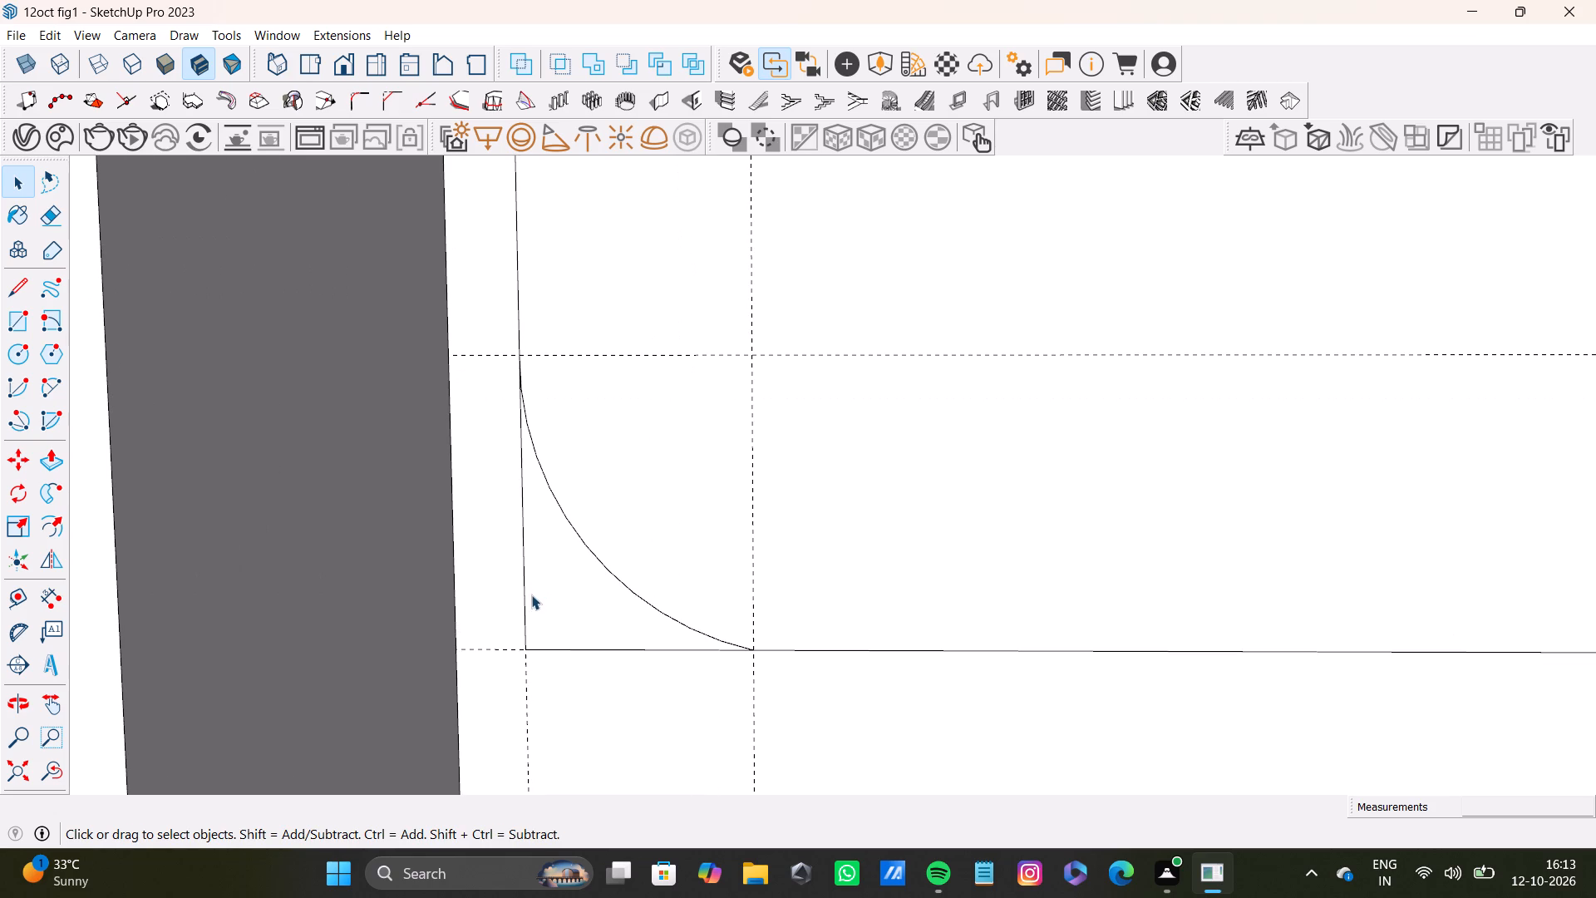
pyautogui.click(526, 599)
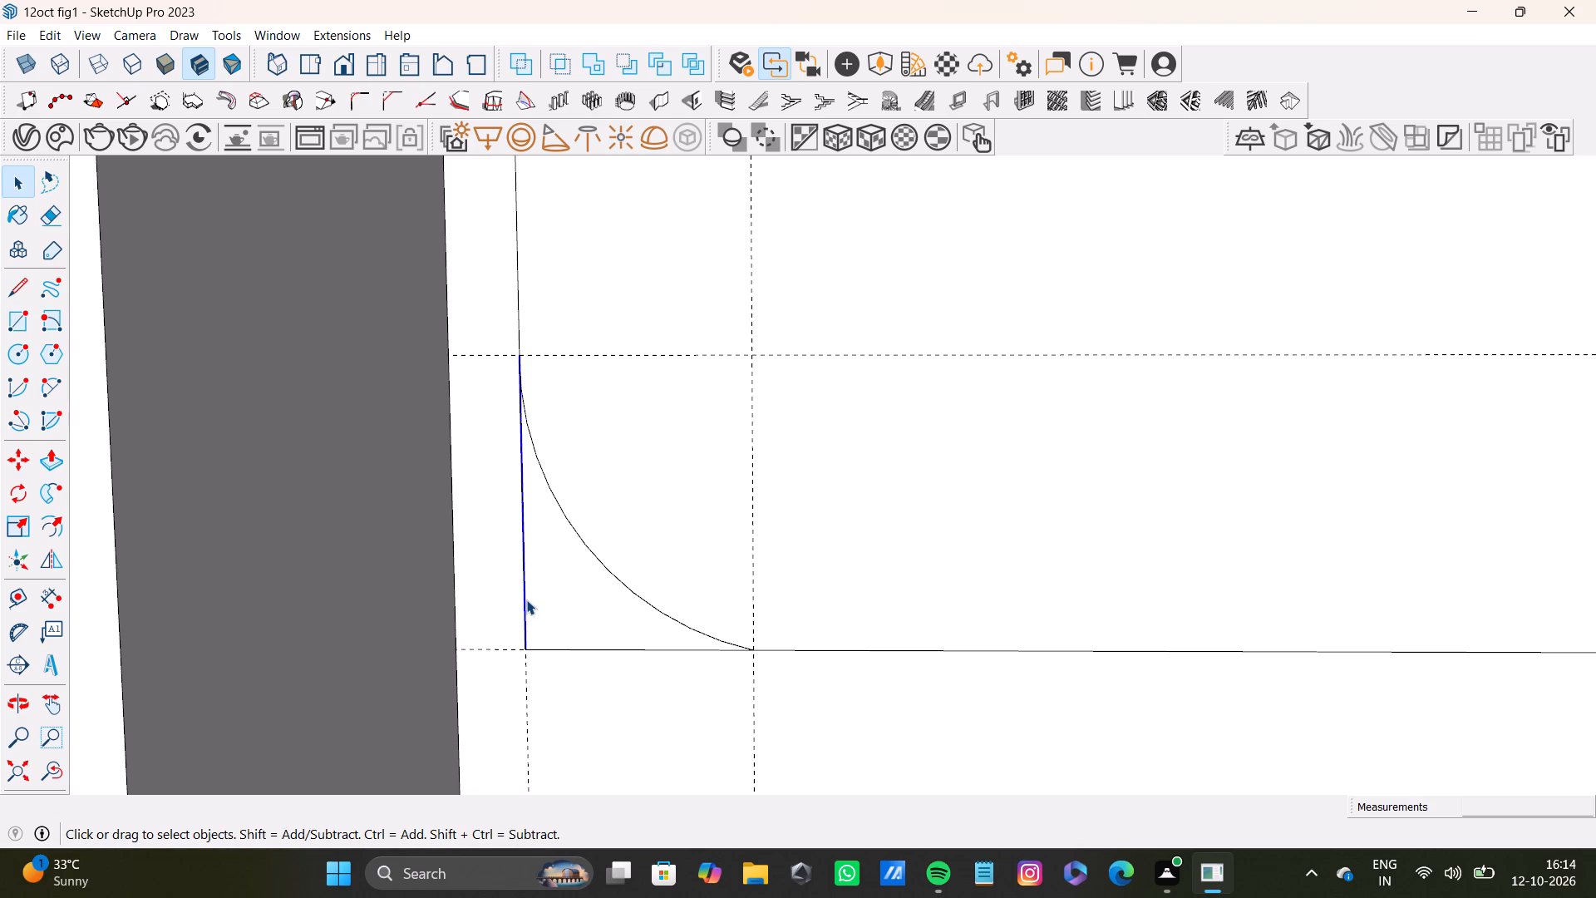
pyautogui.press('Delete')
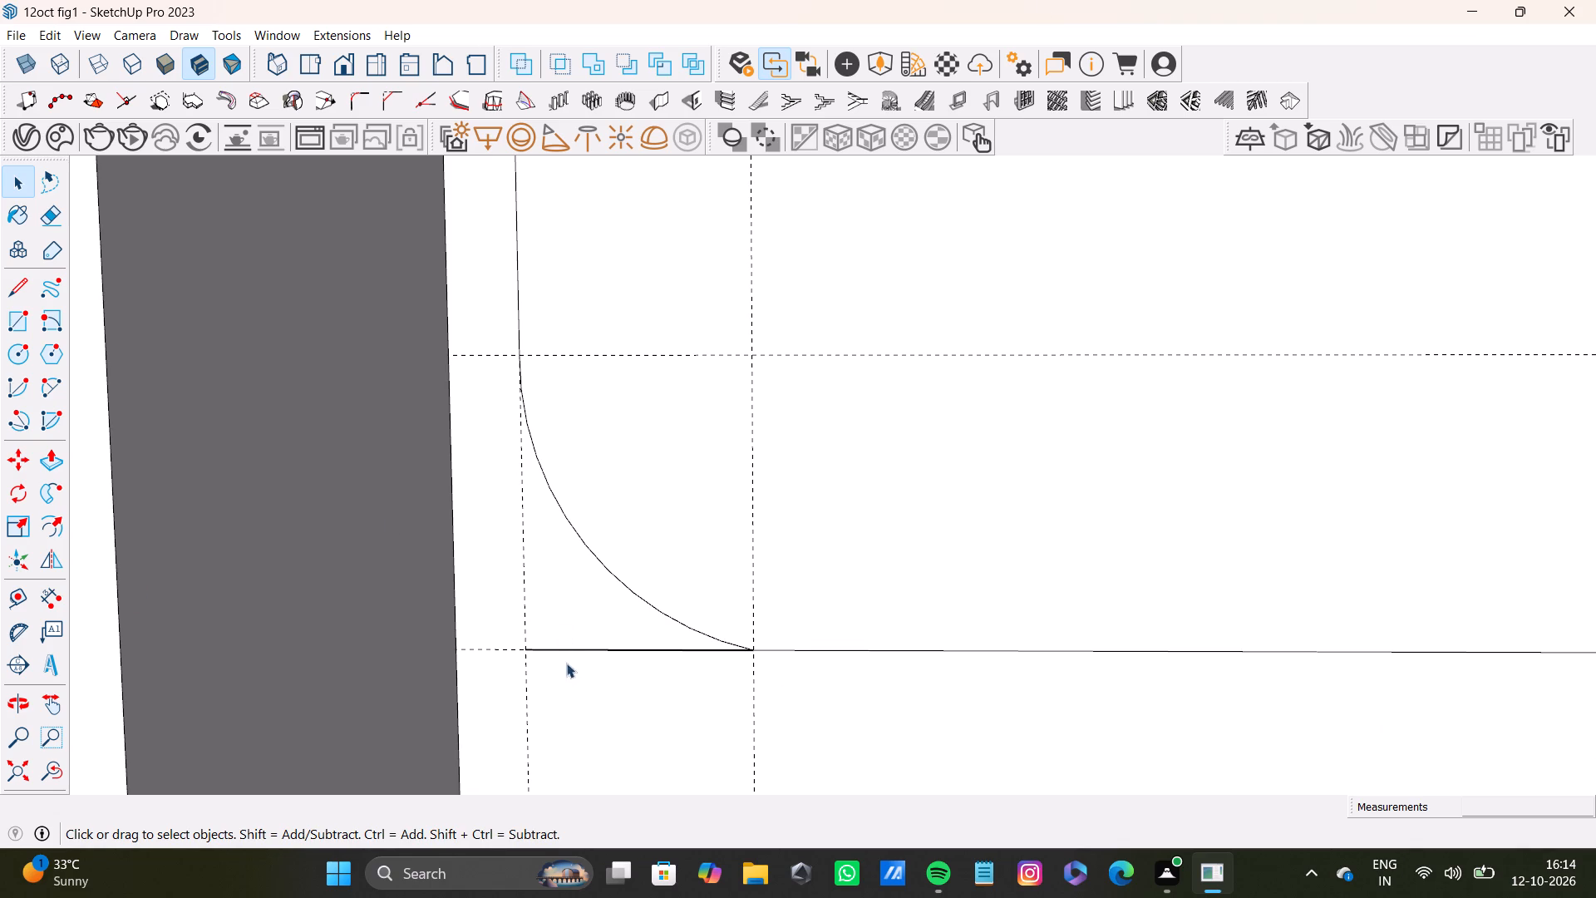
pyautogui.click(595, 649)
pyautogui.press('Delete')
# Delete the two leftover straight edges outside the arc at the bottom corner farthest from the column.
pyautogui.scroll(-4, 633, 637)
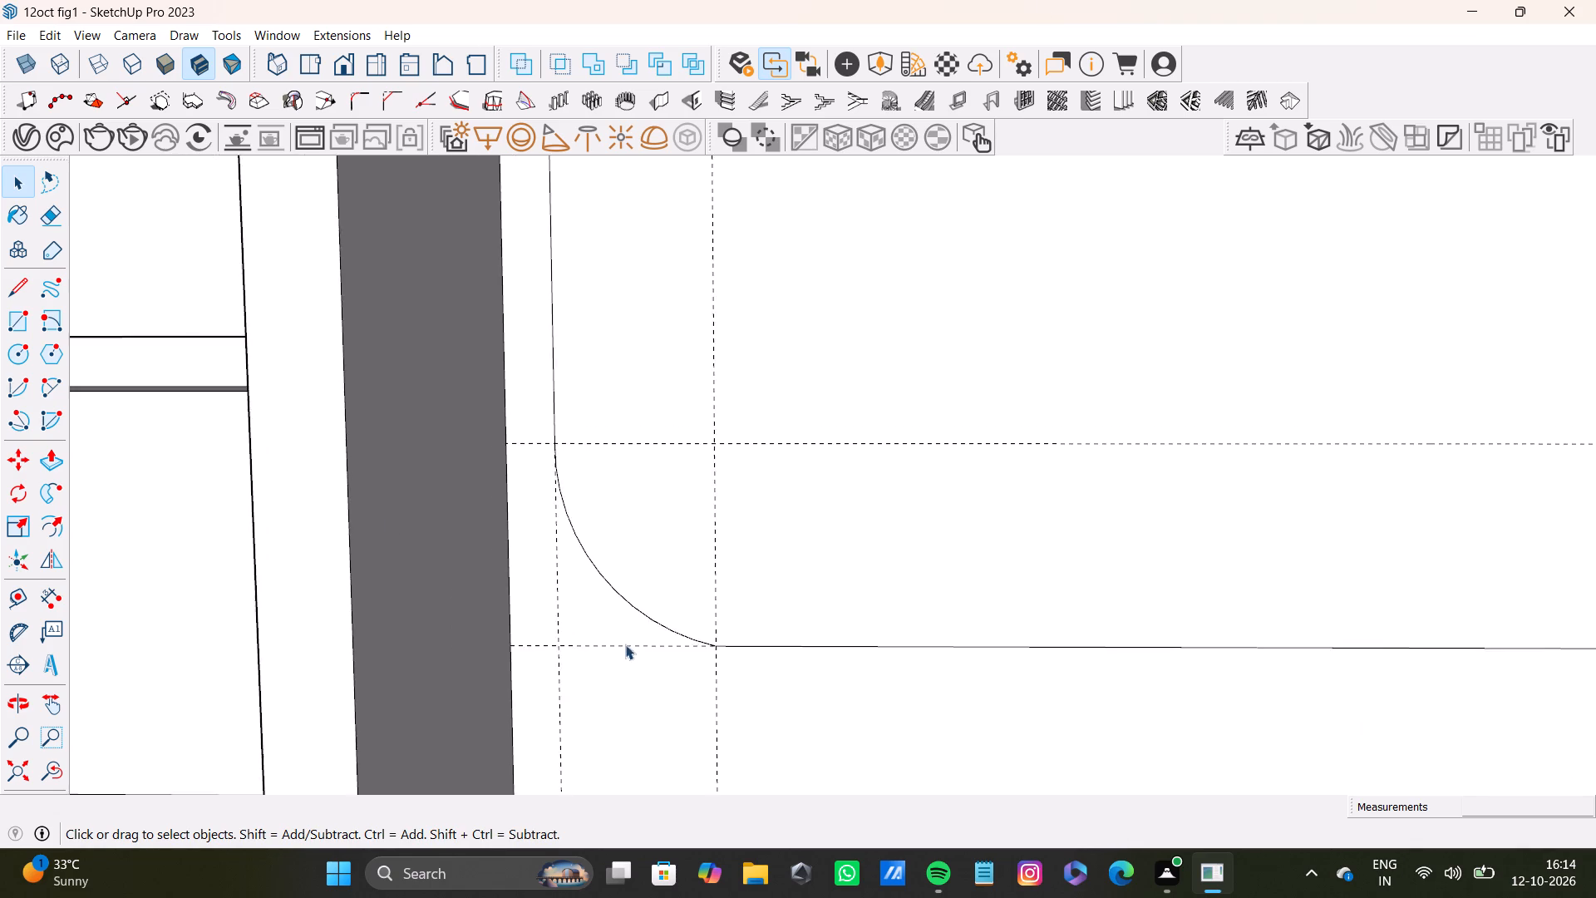
pyautogui.scroll(-10, 625, 644)
pyautogui.keyDown('shift'); pyautogui.moveTo(1101, 631); pyautogui.dragTo(786, 634, button='middle'); pyautogui.keyUp('shift')
pyautogui.keyDown('shift'); pyautogui.scroll(11, 1104, 651); pyautogui.keyUp('shift')
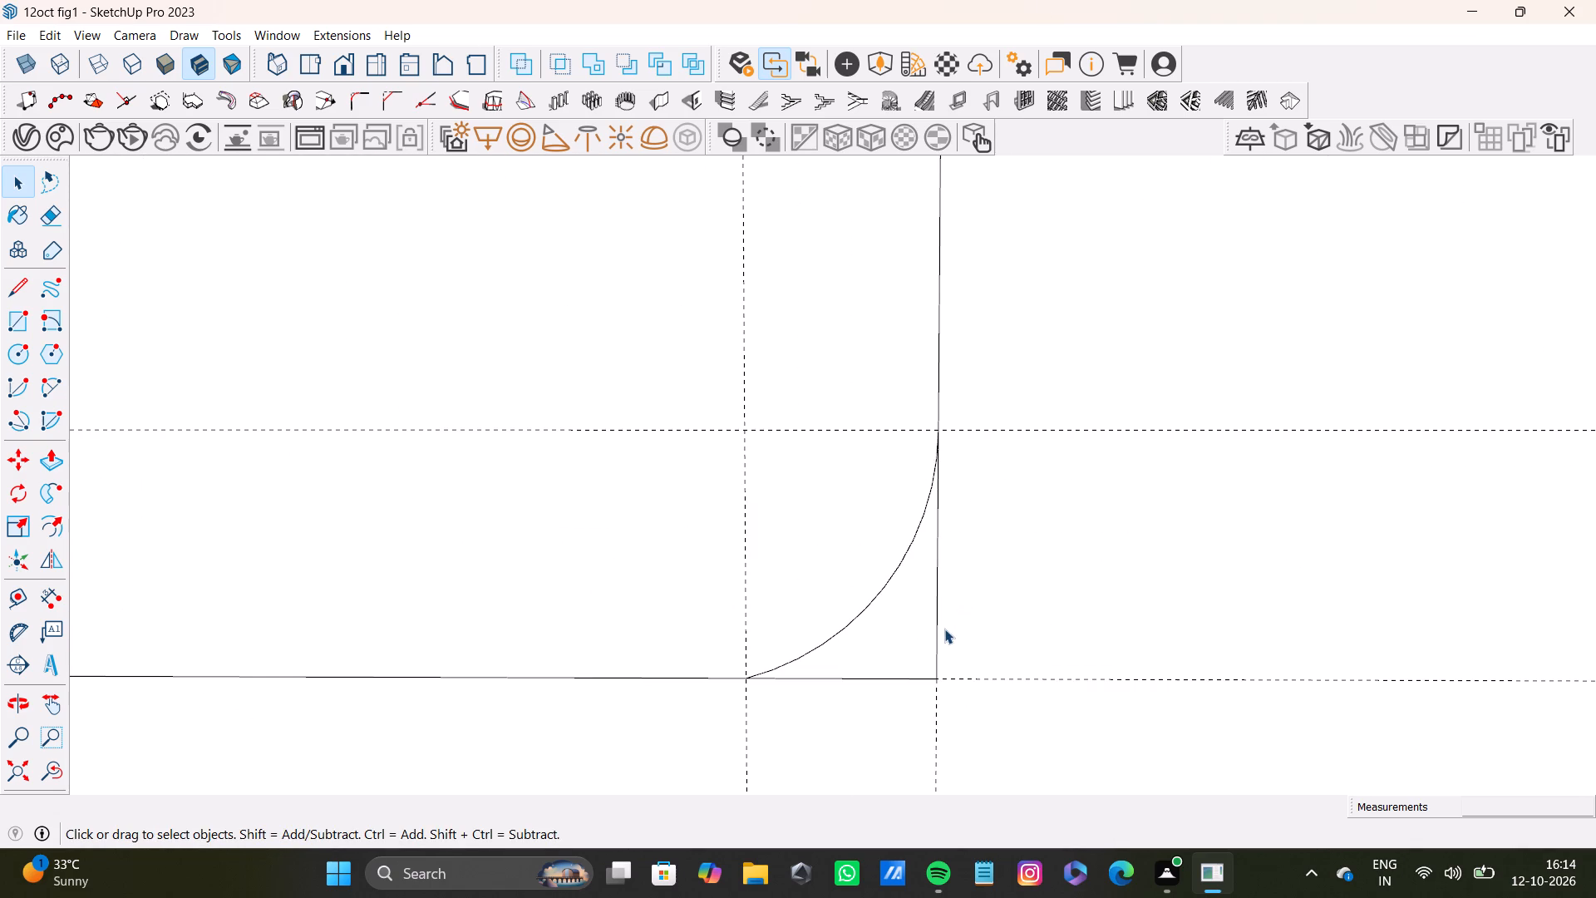
pyautogui.click(944, 629)
pyautogui.click(938, 639)
pyautogui.press('Delete')
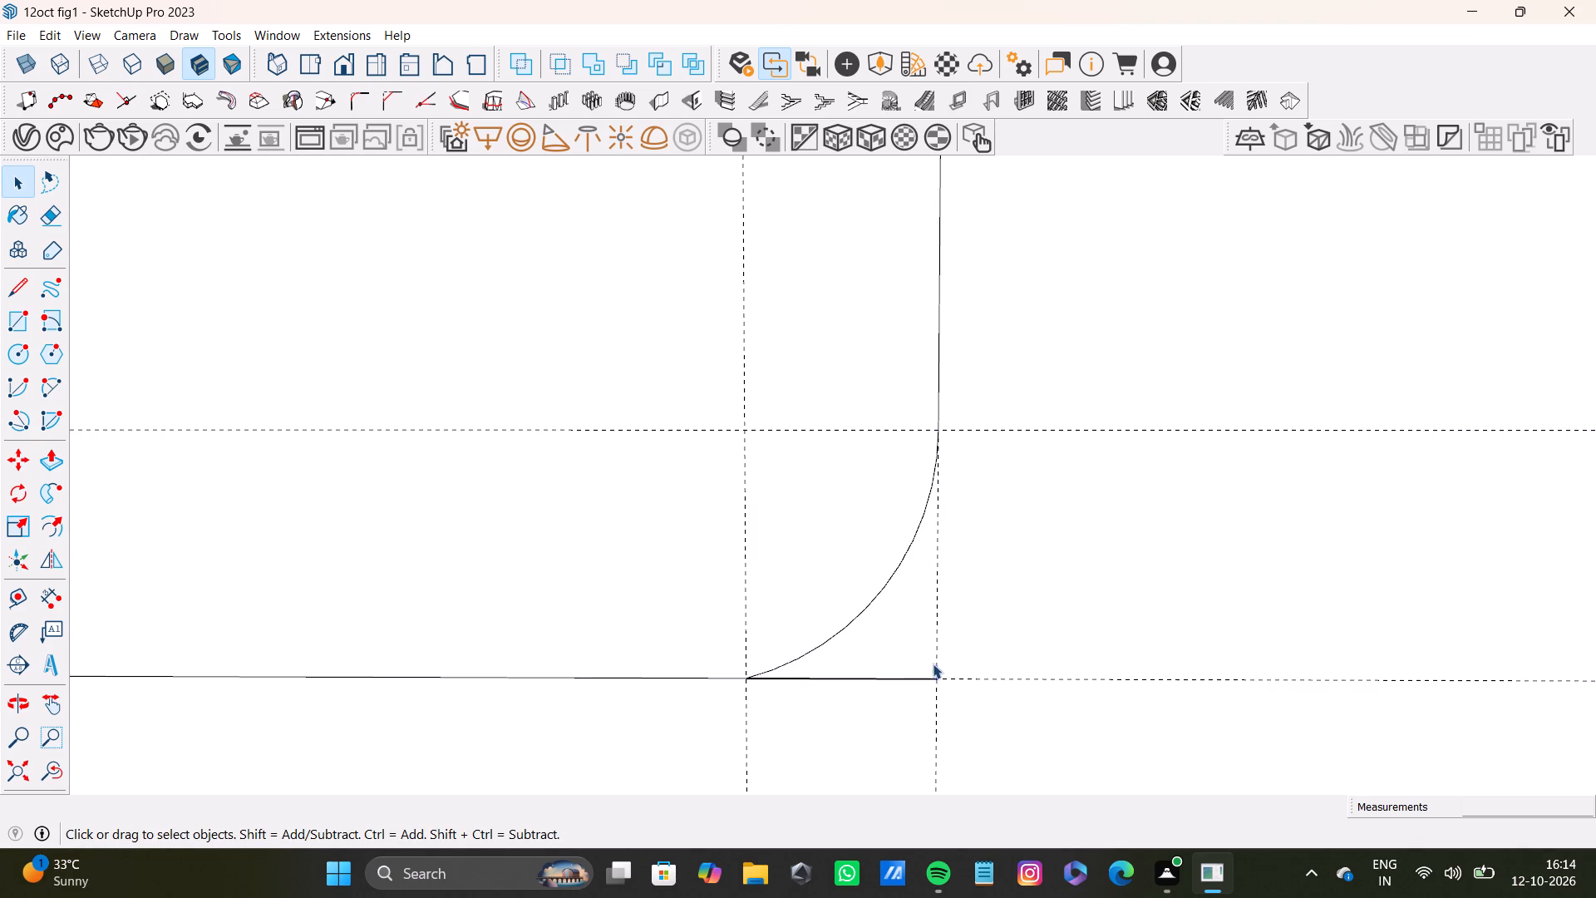
pyautogui.click(925, 679)
pyautogui.press('Delete')
# Push/Pull the rounded-corner panel face out from the back wall by about 9 11/16".
pyautogui.scroll(-15, 893, 683)
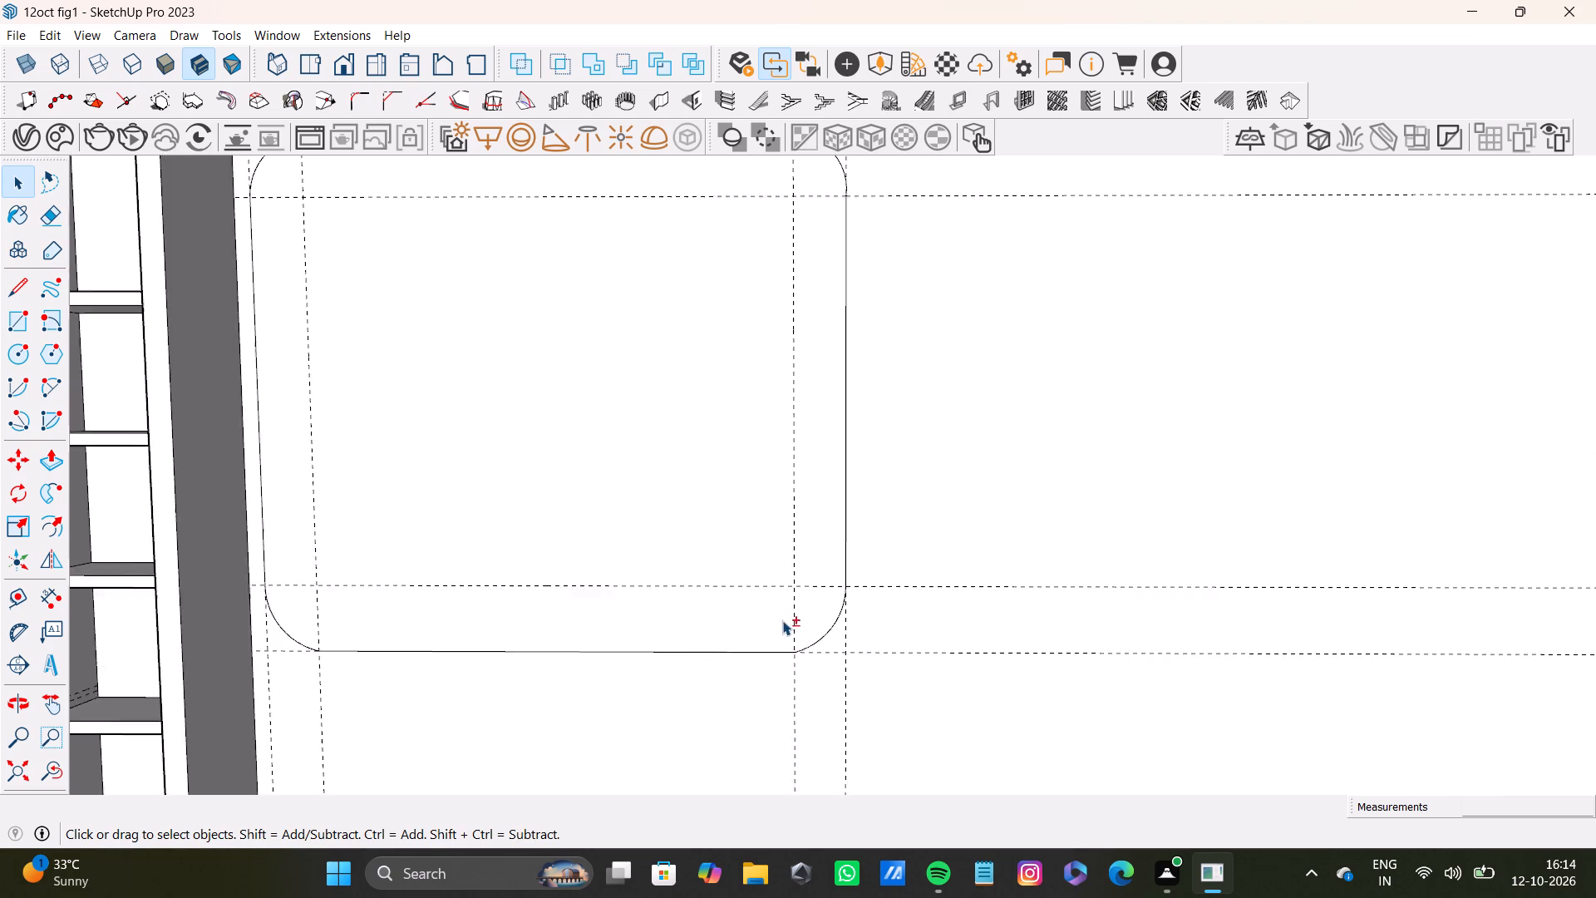
pyautogui.scroll(-4, 782, 620)
pyautogui.keyDown('shift'); pyautogui.moveTo(746, 583); pyautogui.dragTo(864, 650, button='middle'); pyautogui.keyUp('shift')
pyautogui.click(849, 620)
pyautogui.moveTo(908, 595); pyautogui.dragTo(862, 614, button='middle')
pyautogui.press('p')
pyautogui.moveTo(861, 550); pyautogui.dragTo(853, 555)
pyautogui.scroll(-4, 830, 574)
pyautogui.moveTo(792, 590); pyautogui.dragTo(933, 615, button='middle')
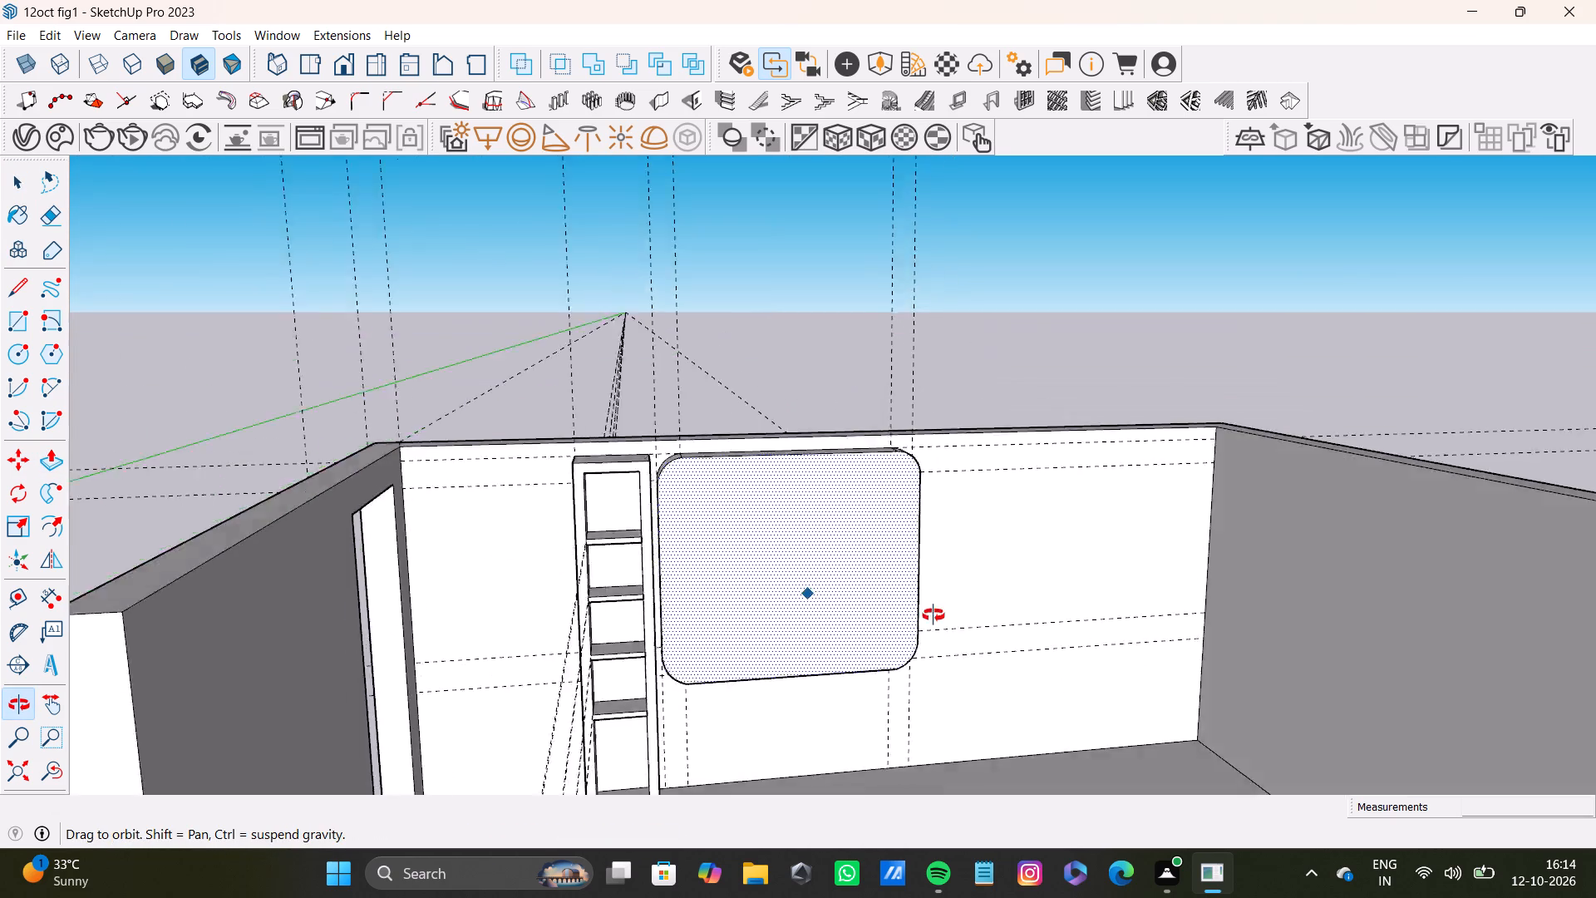
pyautogui.moveTo(933, 615); pyautogui.dragTo(583, 724, button='middle')
pyautogui.scroll(7, 792, 582)
pyautogui.keyDown('shift'); pyautogui.moveTo(818, 560); pyautogui.dragTo(751, 604, button='middle'); pyautogui.keyUp('shift')
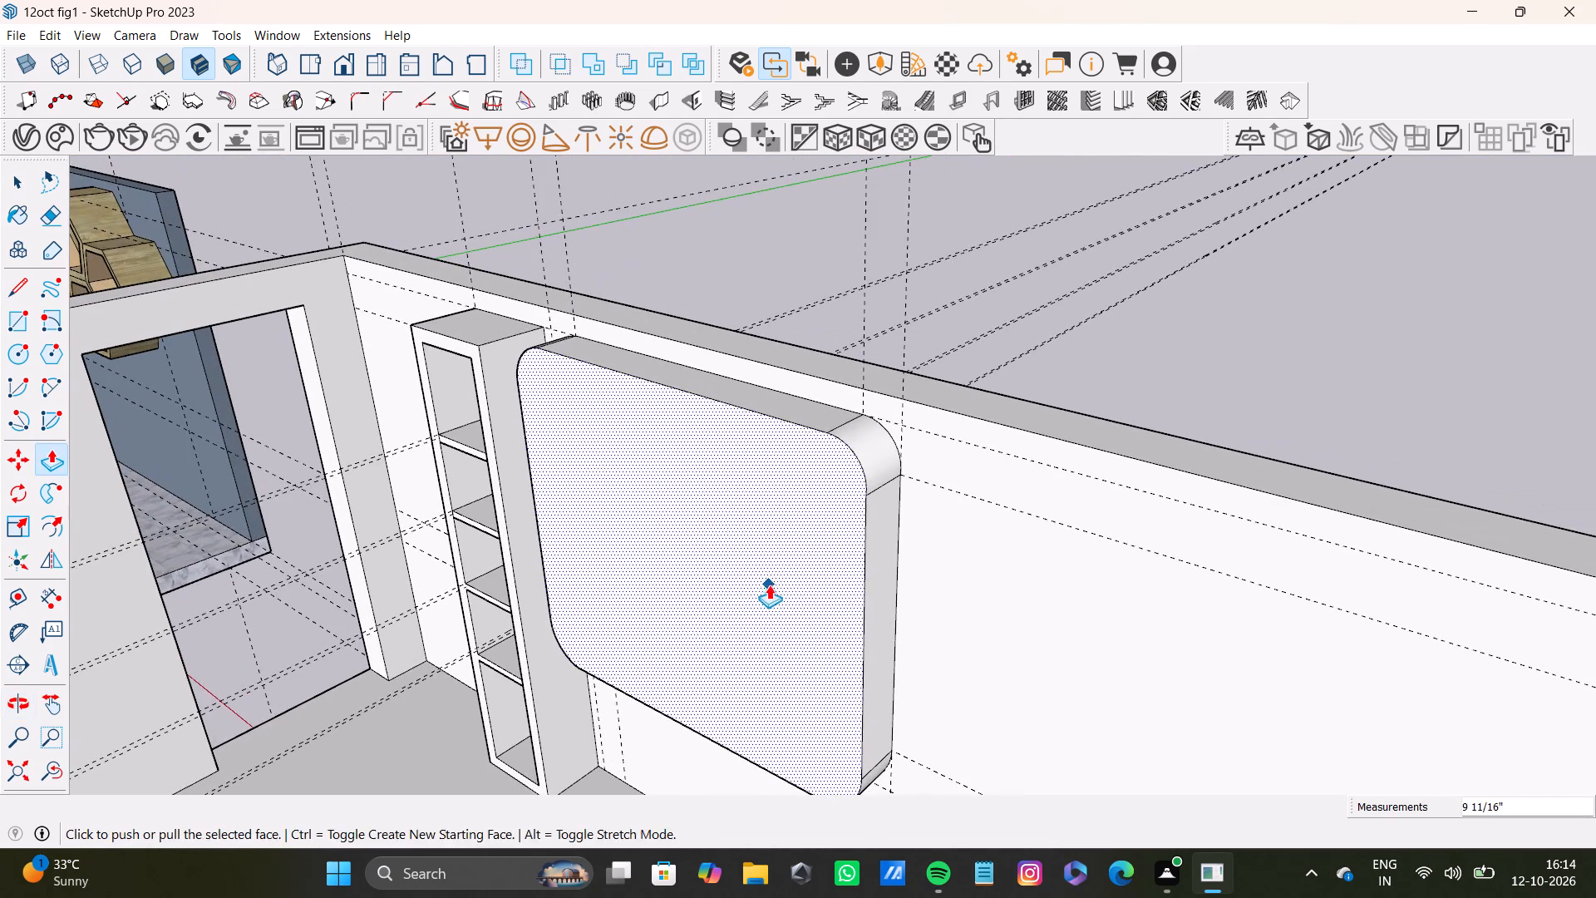
# Push the rounded panel's front face back toward the wall to make the panel thinner.
pyautogui.moveTo(769, 585); pyautogui.dragTo(792, 570)
pyautogui.scroll(-3, 781, 575)
pyautogui.moveTo(767, 609); pyautogui.dragTo(776, 607, button='middle')
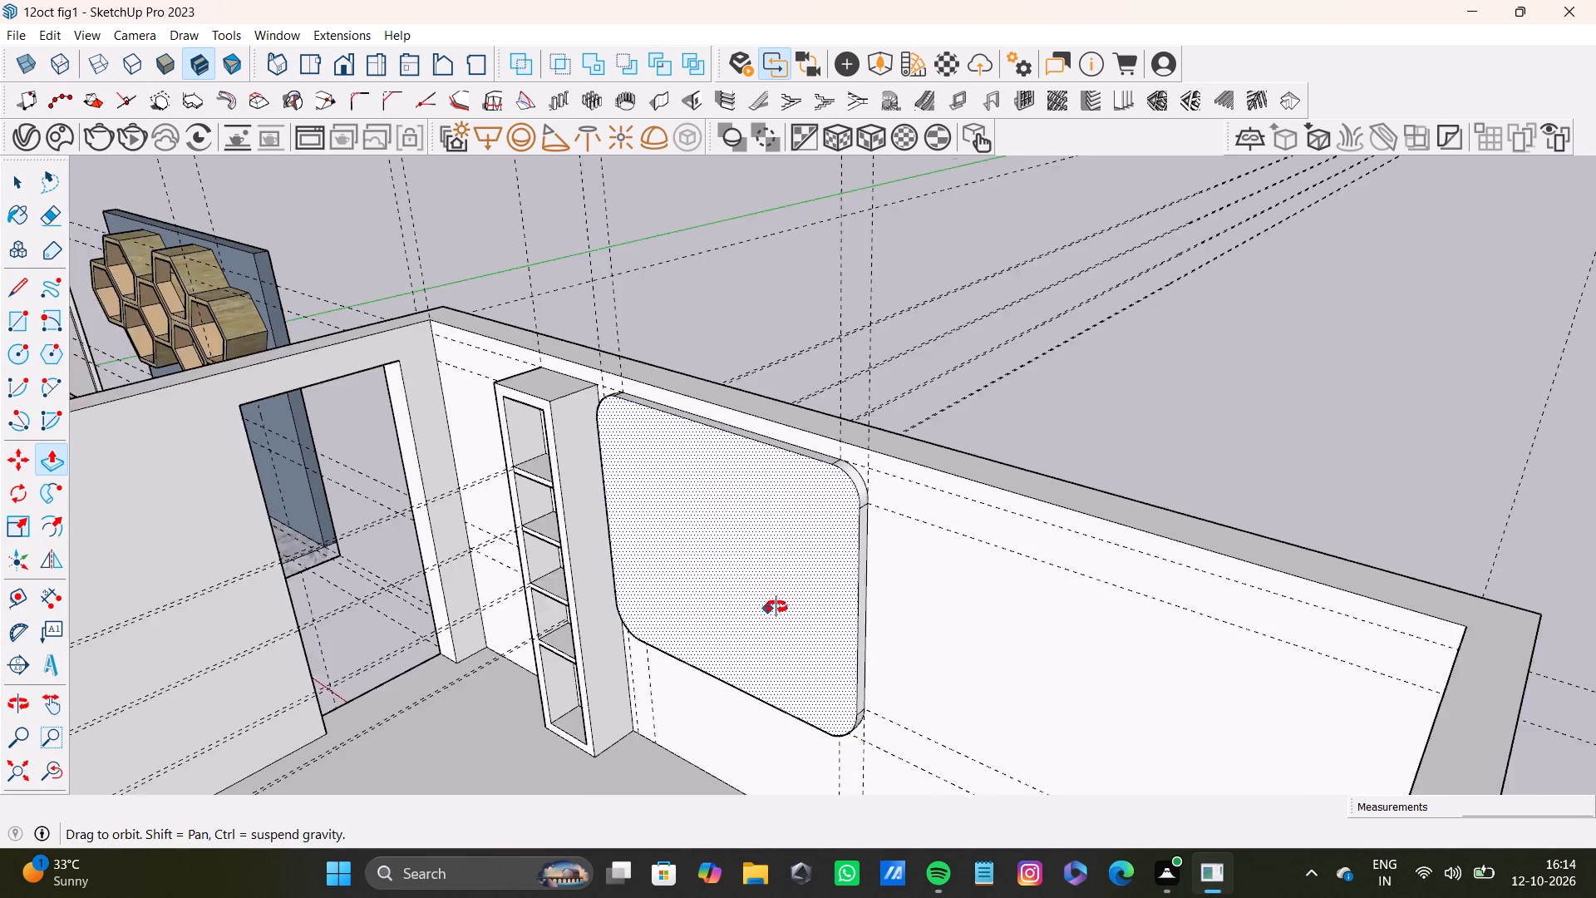
pyautogui.moveTo(776, 607); pyautogui.dragTo(76, 654, button='middle')
pyautogui.scroll(4, 517, 599)
pyautogui.moveTo(982, 601); pyautogui.dragTo(705, 550, button='middle')
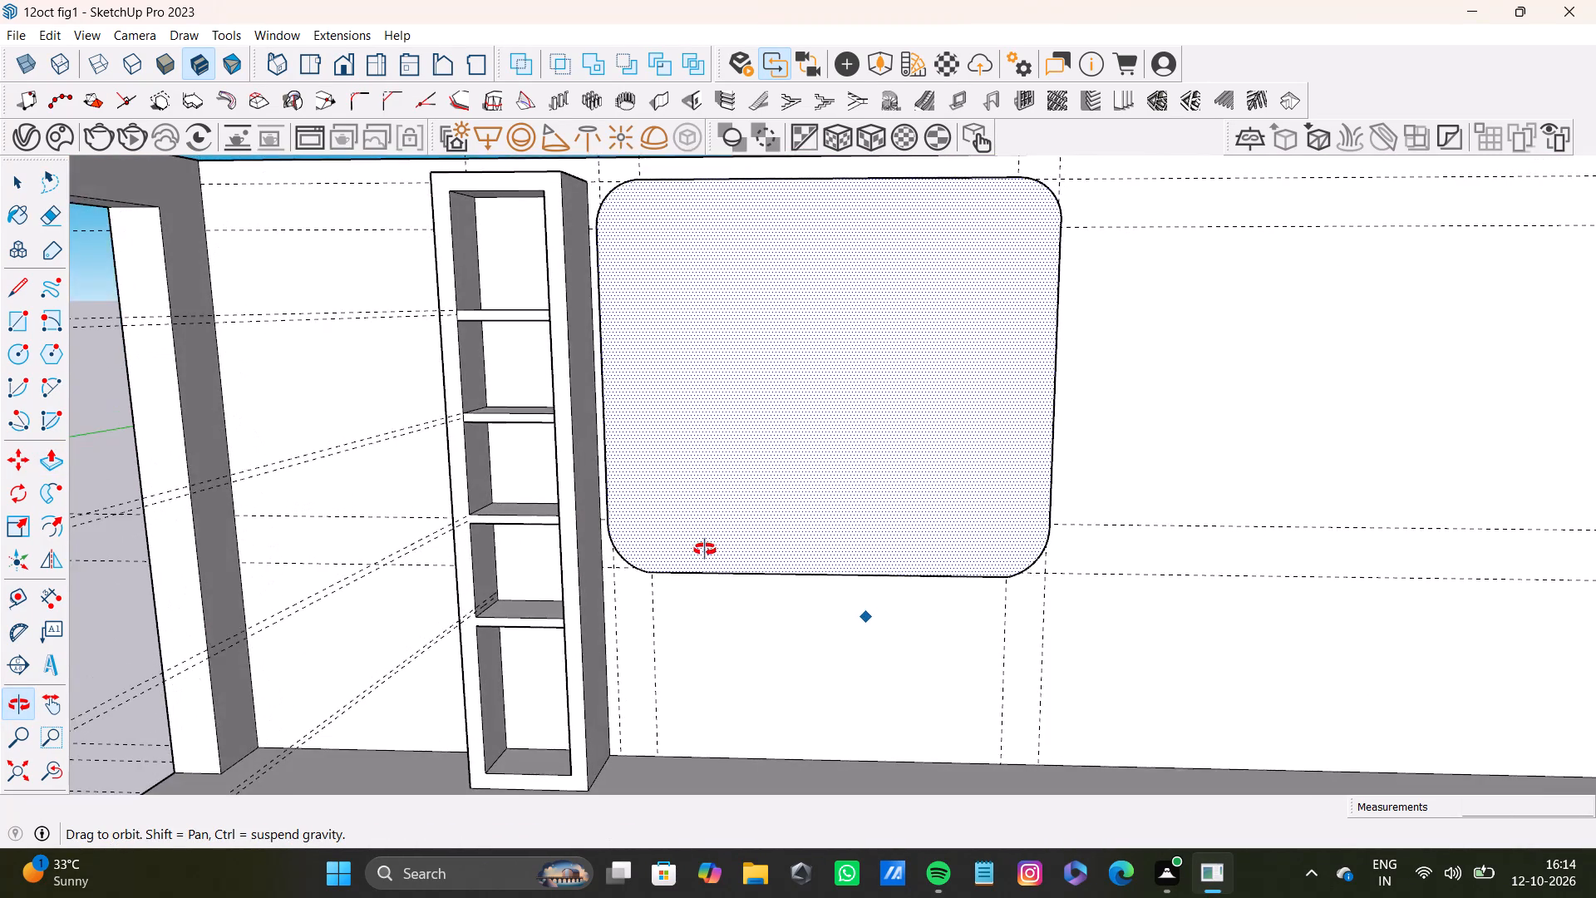
pyautogui.moveTo(705, 550); pyautogui.dragTo(642, 530, button='middle')
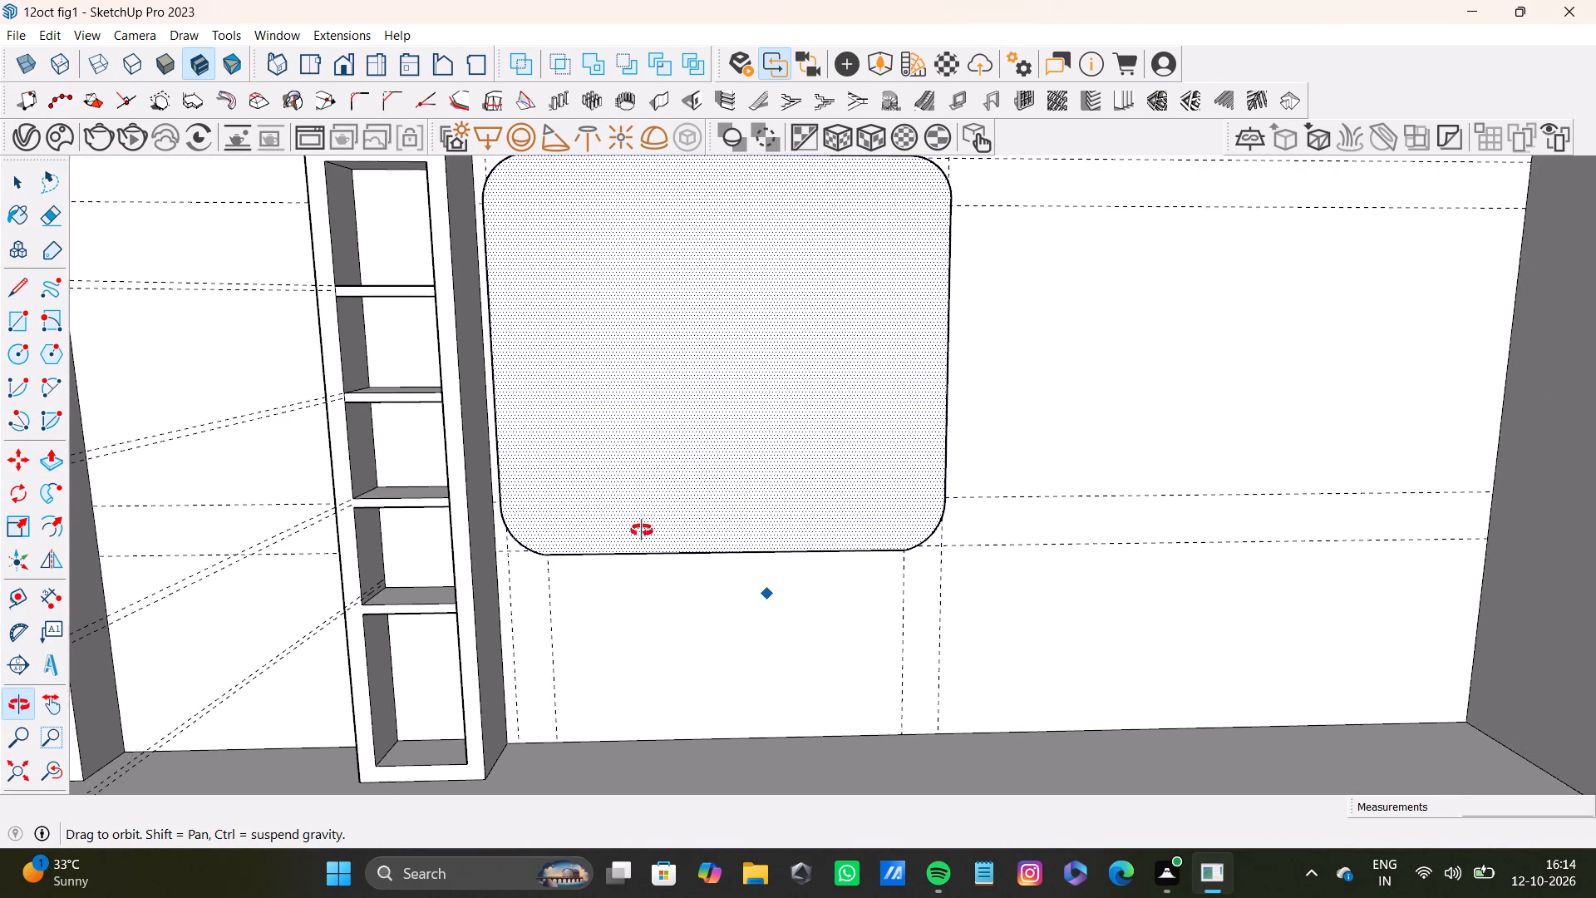
# Draw a floor rectangle about 9' 3" by 1' 3 3/4" along the back wall, from the shelved column's front corner past the rounded panel.
pyautogui.moveTo(642, 530); pyautogui.dragTo(602, 515, button='middle')
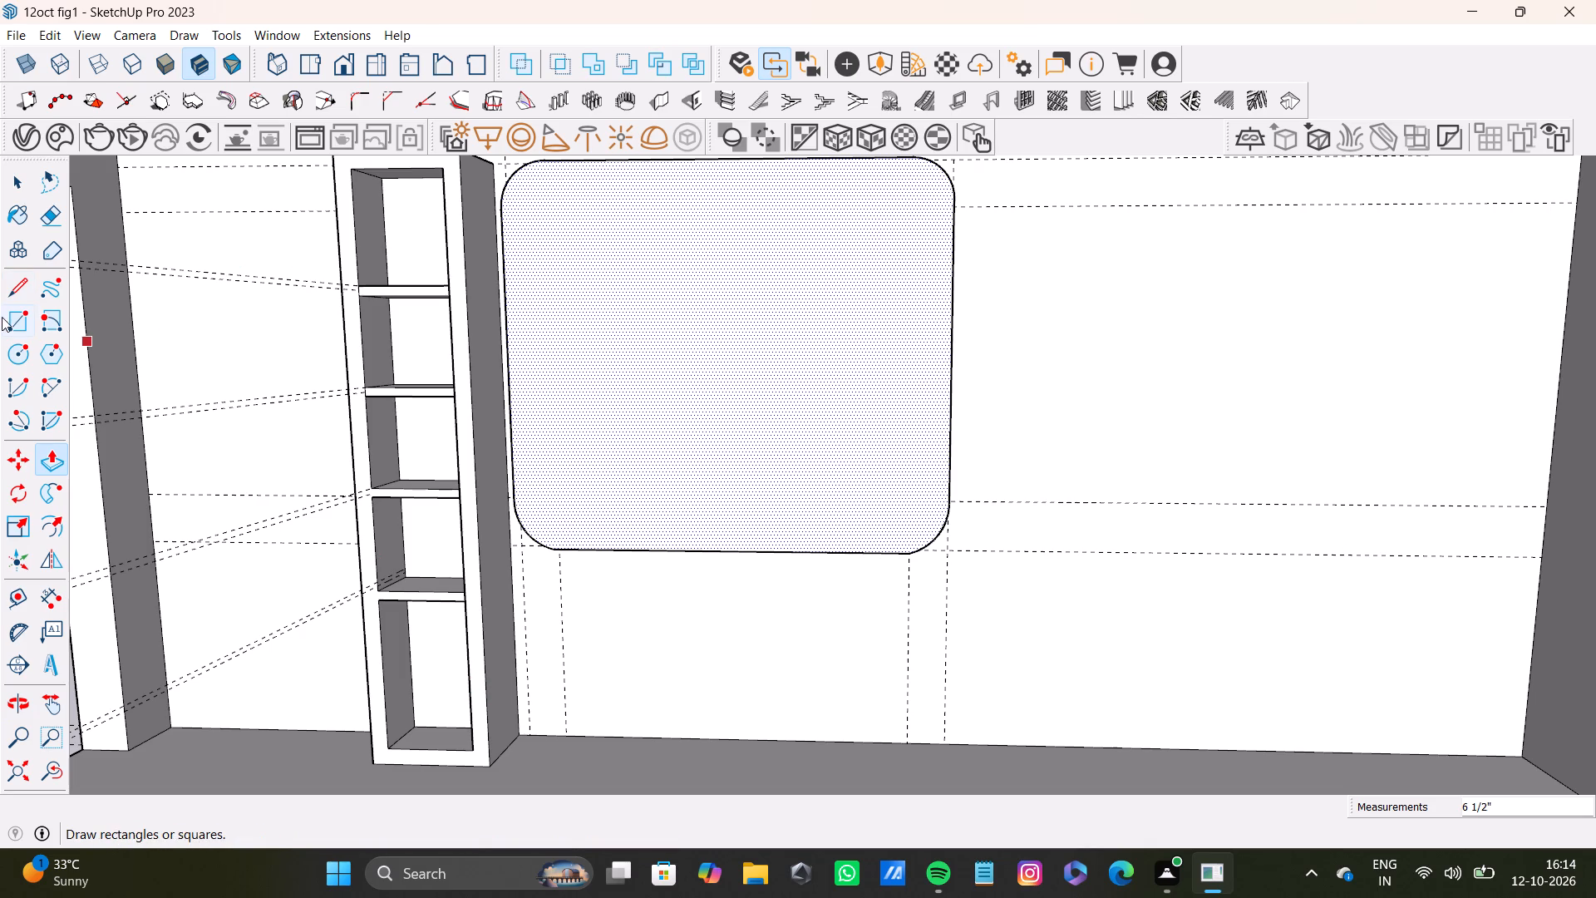
pyautogui.click(11, 323)
pyautogui.scroll(4, 673, 654)
pyautogui.moveTo(667, 651); pyautogui.dragTo(697, 532, button='middle')
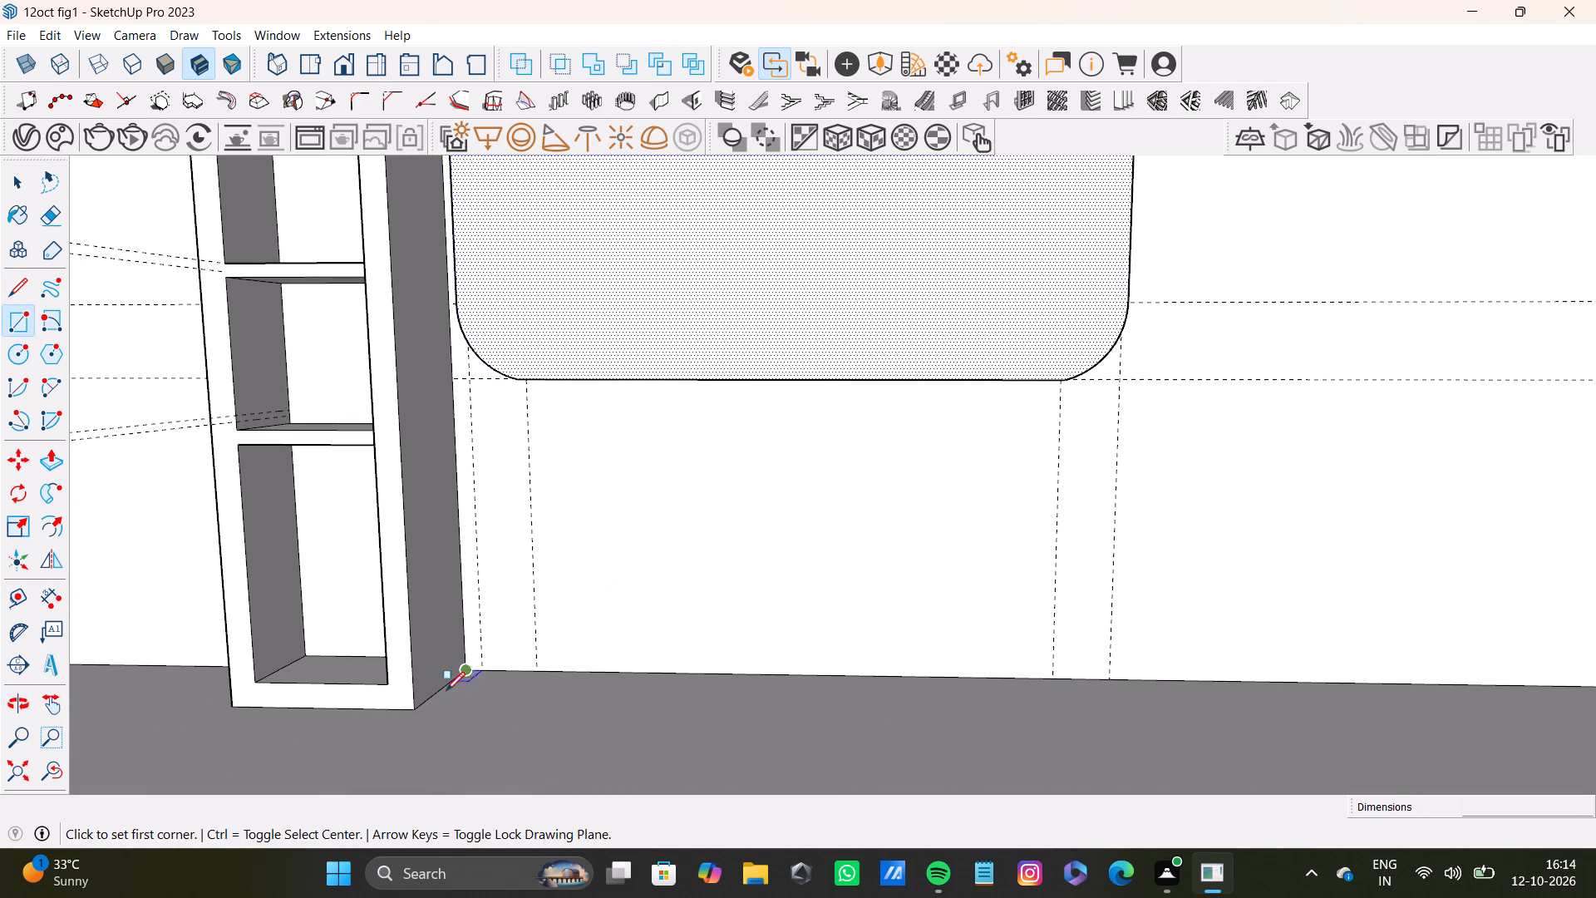
pyautogui.moveTo(421, 708); pyautogui.dragTo(430, 704)
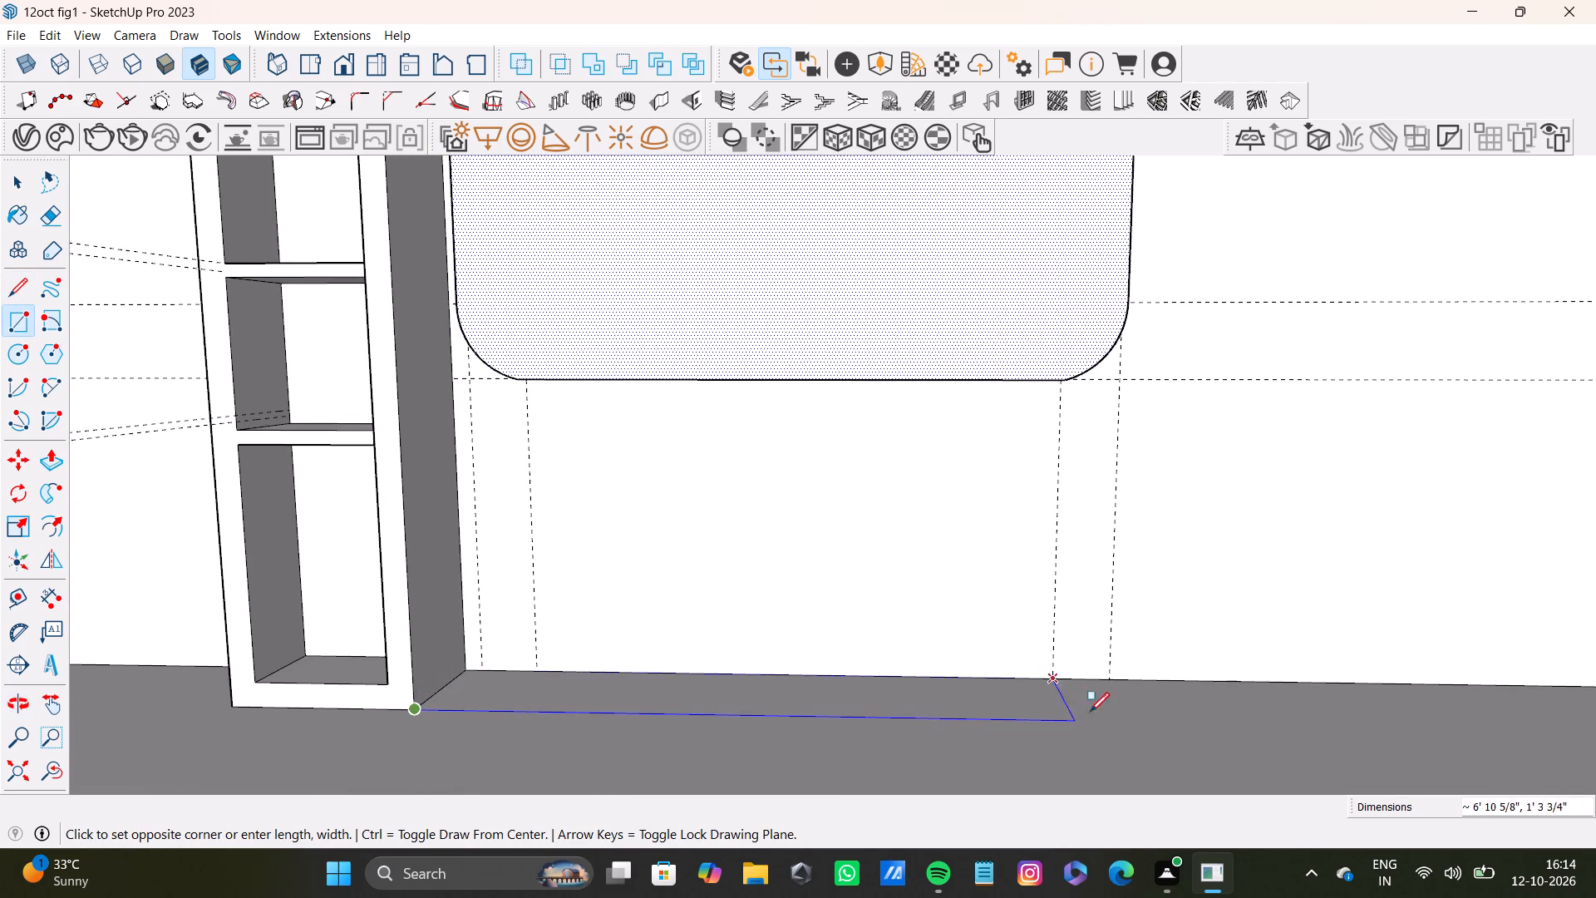
pyautogui.keyDown('shift'); pyautogui.moveTo(1141, 696); pyautogui.dragTo(923, 741, button='middle'); pyautogui.keyUp('shift')
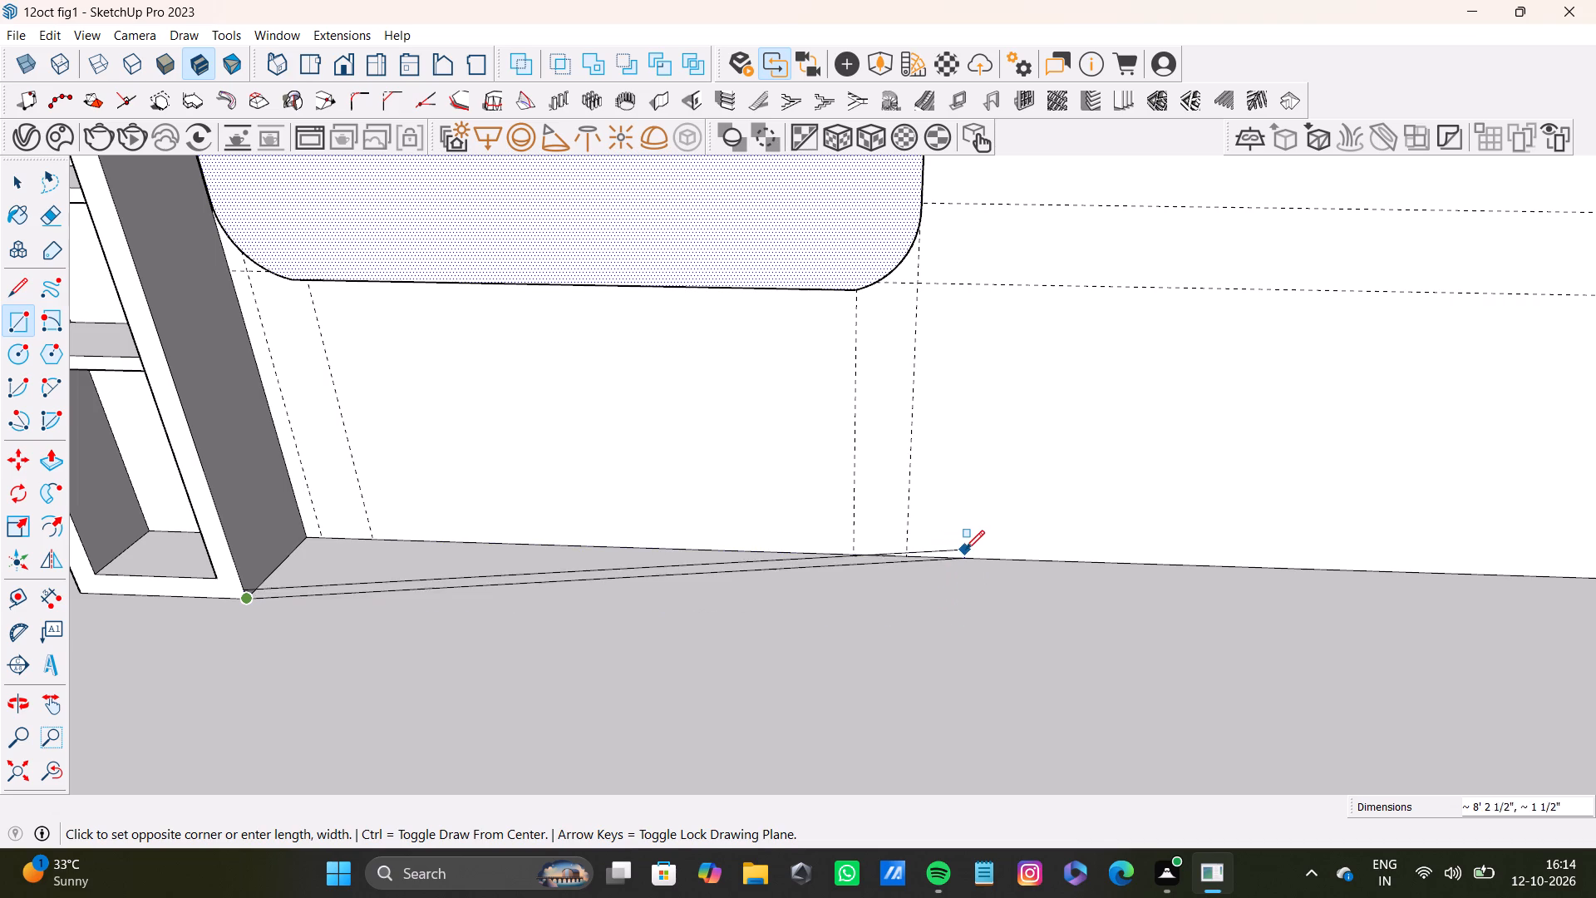
pyautogui.click(1062, 561)
# Push/Pull the floor rectangle up about 2' 11 3/16" to form a low cabinet beside the column.
pyautogui.scroll(-3, 875, 586)
pyautogui.moveTo(872, 612); pyautogui.dragTo(850, 649, button='middle')
pyautogui.press('space')
pyautogui.click(884, 596)
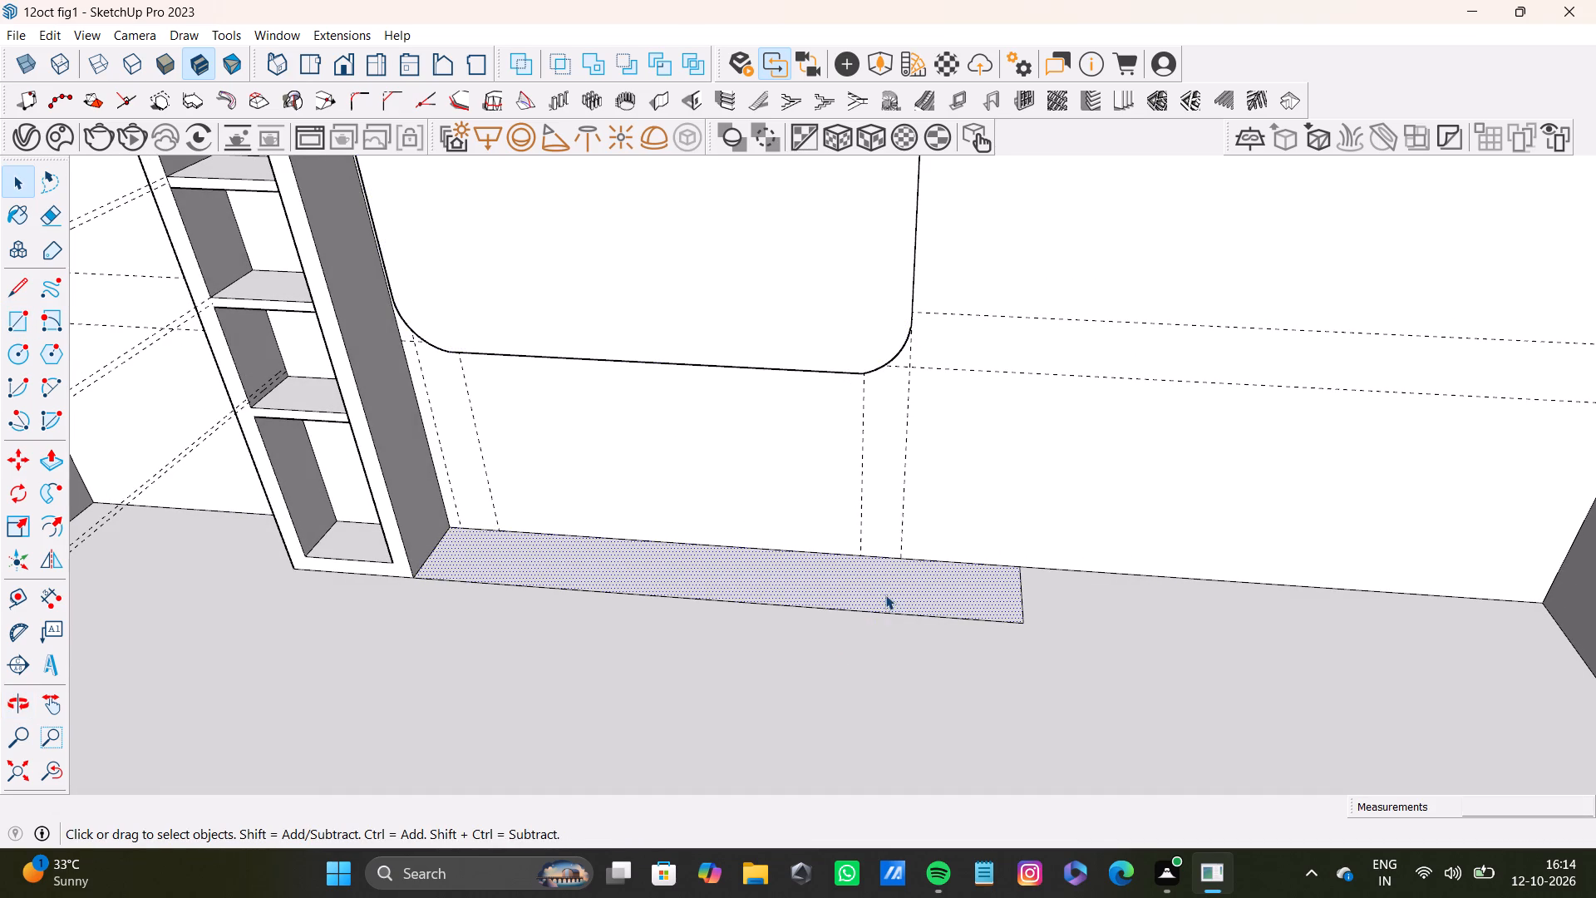
pyautogui.press('p')
pyautogui.moveTo(889, 591); pyautogui.dragTo(815, 426)
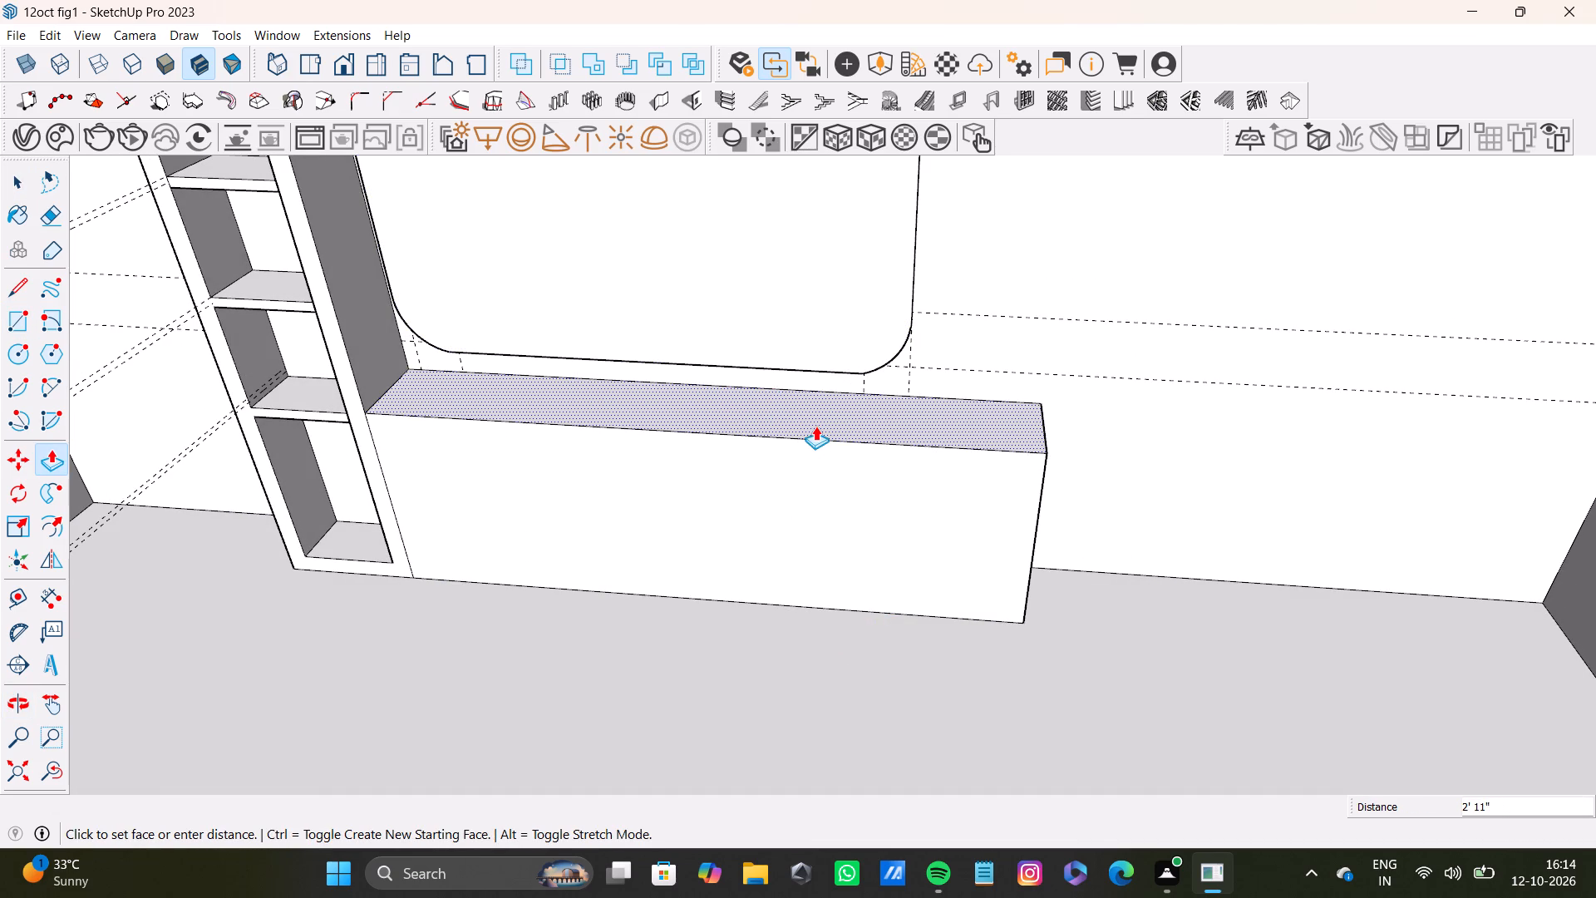
pyautogui.moveTo(815, 426); pyautogui.dragTo(815, 425)
# Offset the low cabinet's front face outline inward by about 2 1/4".
pyautogui.moveTo(739, 479); pyautogui.dragTo(826, 373, button='middle')
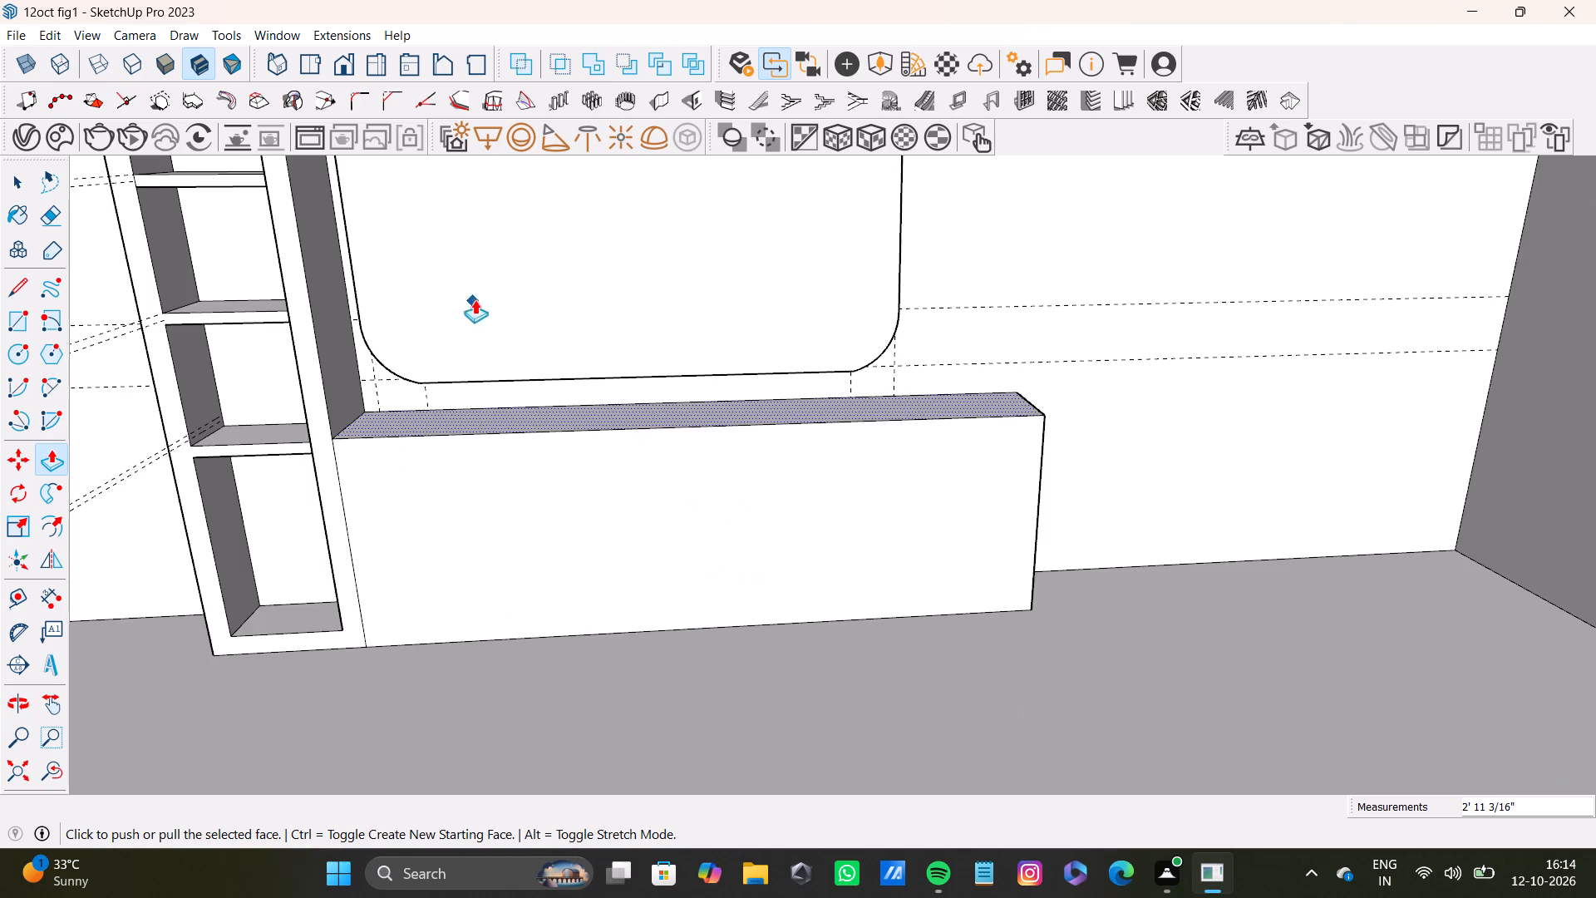
pyautogui.scroll(-9, 475, 304)
pyautogui.keyDown('shift'); pyautogui.moveTo(405, 473); pyautogui.dragTo(511, 387, button='middle'); pyautogui.keyUp('shift')
pyautogui.scroll(11, 451, 486)
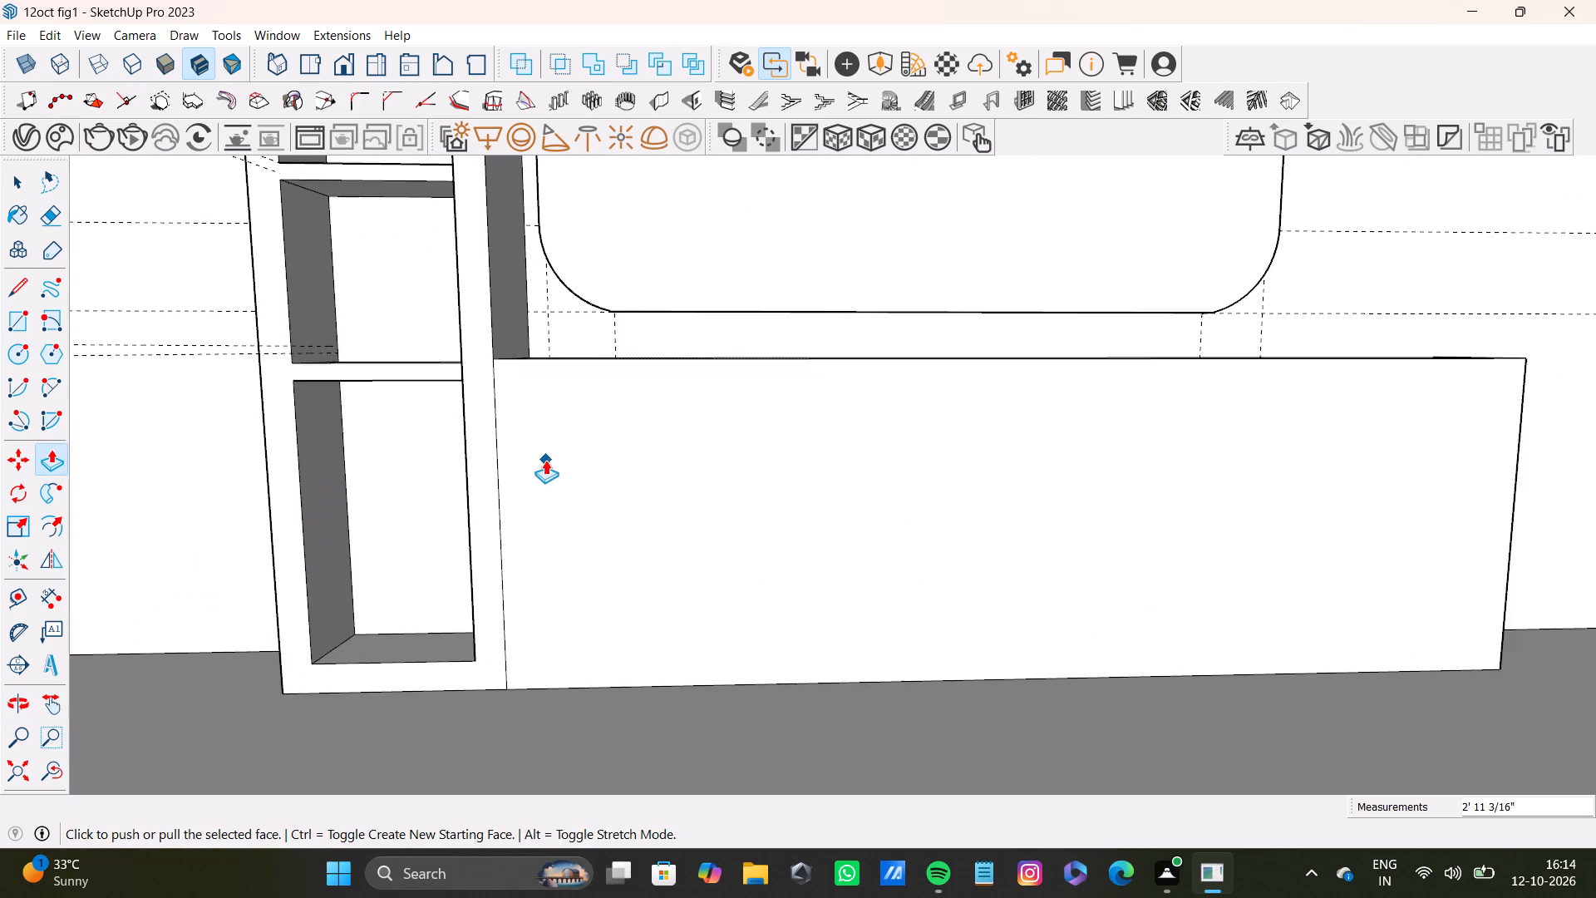
pyautogui.scroll(2, 545, 460)
pyautogui.moveTo(545, 460); pyautogui.dragTo(508, 539, button='middle')
pyautogui.scroll(-4, 499, 547)
pyautogui.keyDown('shift'); pyautogui.moveTo(509, 552); pyautogui.dragTo(550, 540, button='middle'); pyautogui.keyUp('shift')
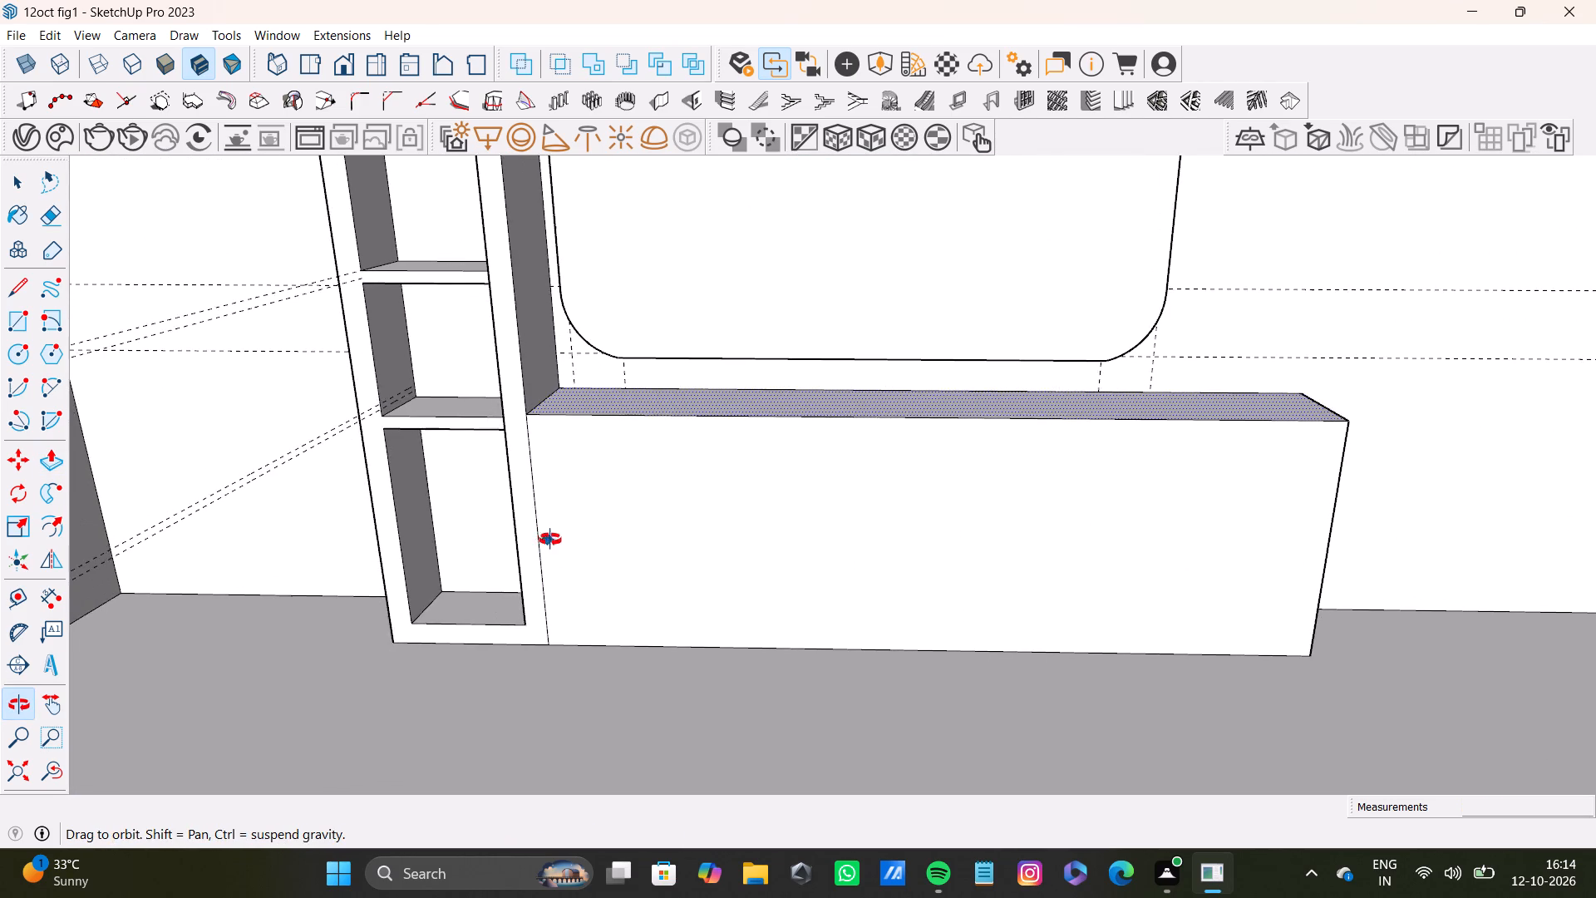
pyautogui.keyDown('shift'); pyautogui.moveTo(550, 540); pyautogui.dragTo(537, 458, button='middle'); pyautogui.keyUp('shift')
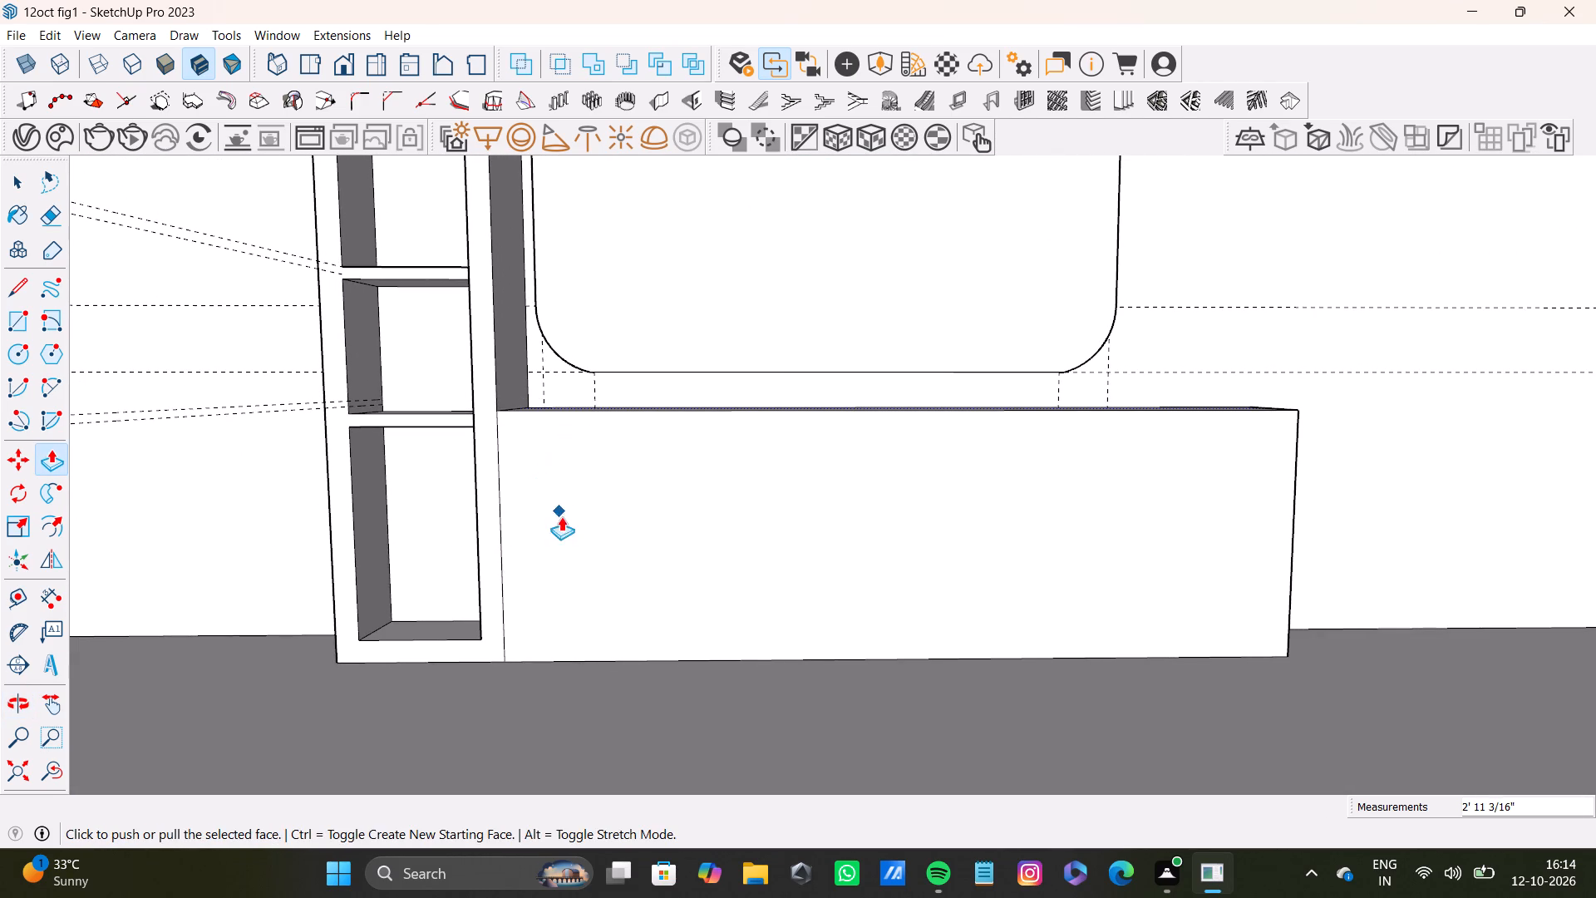
pyautogui.press('space')
pyautogui.click(643, 529)
pyautogui.press('f')
pyautogui.moveTo(643, 528); pyautogui.dragTo(626, 427)
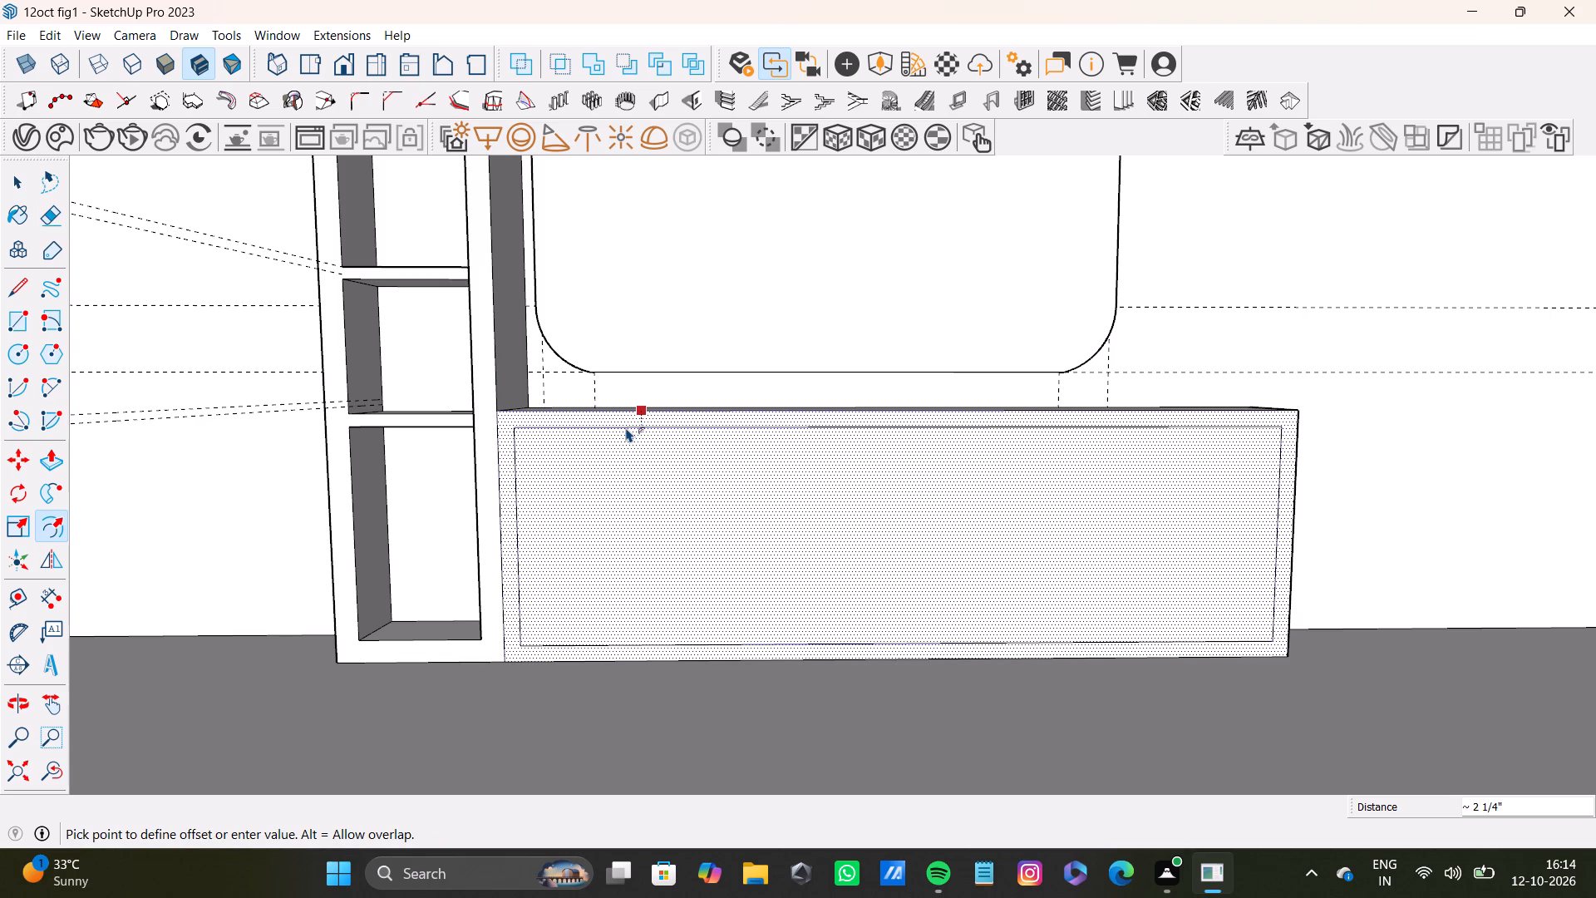
pyautogui.moveTo(626, 427); pyautogui.dragTo(629, 432)
# Push/Pull the cabinet's inner front face back about 1' 7/16" to hollow out an open recess.
pyautogui.press('space')
pyautogui.click(632, 492)
pyautogui.moveTo(948, 592); pyautogui.dragTo(658, 590, button='middle')
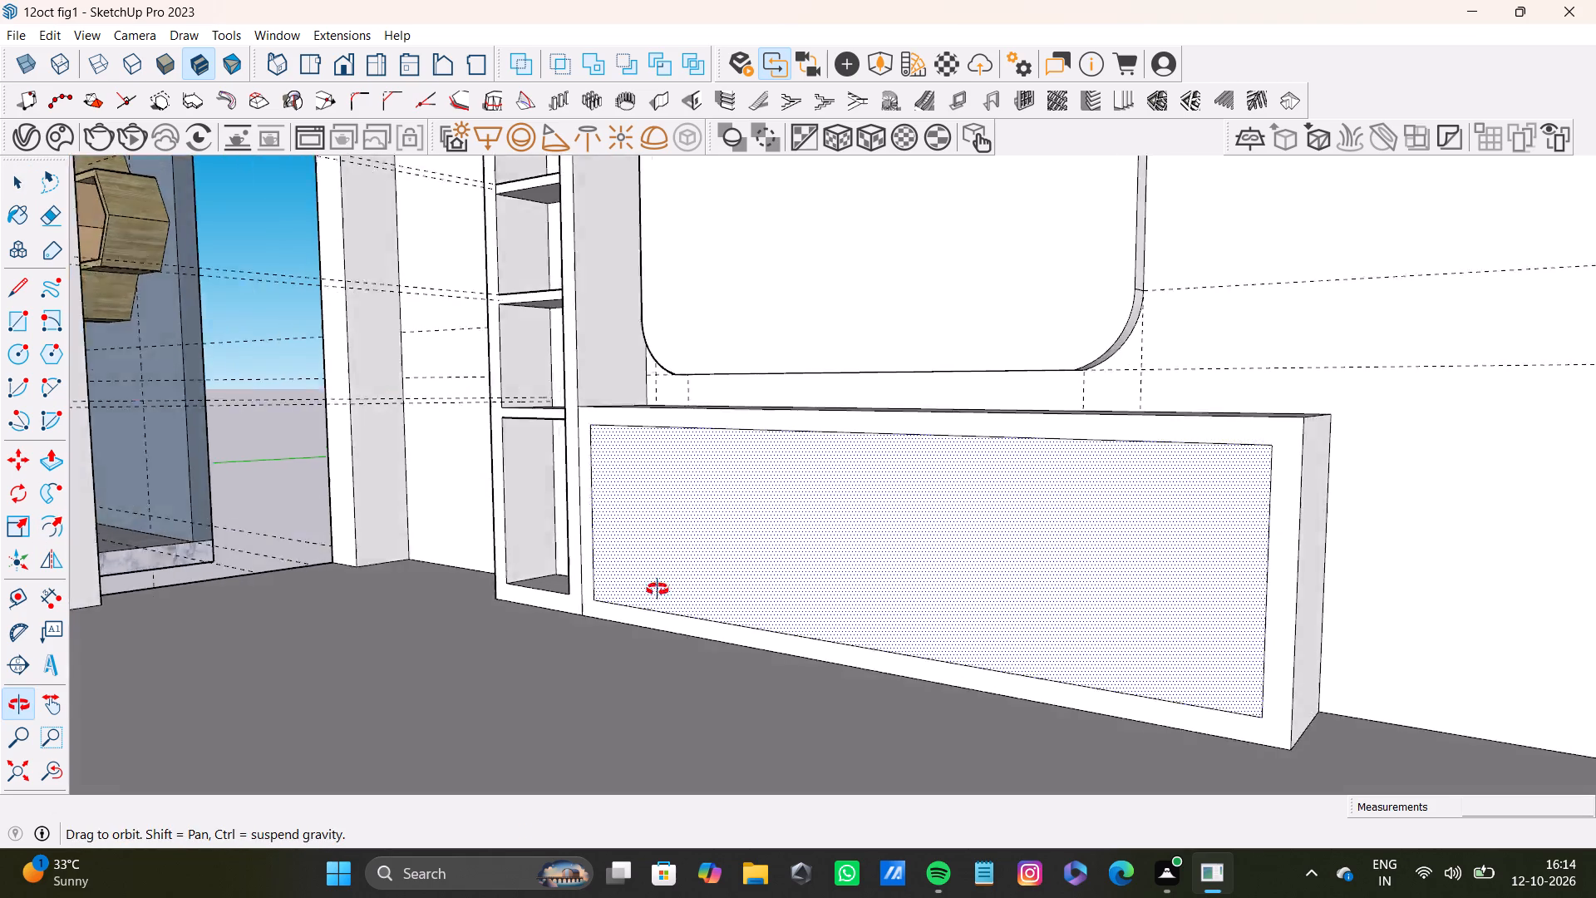
pyautogui.moveTo(658, 590); pyautogui.dragTo(654, 591, button='middle')
pyautogui.press('p')
pyautogui.moveTo(904, 570); pyautogui.dragTo(997, 568)
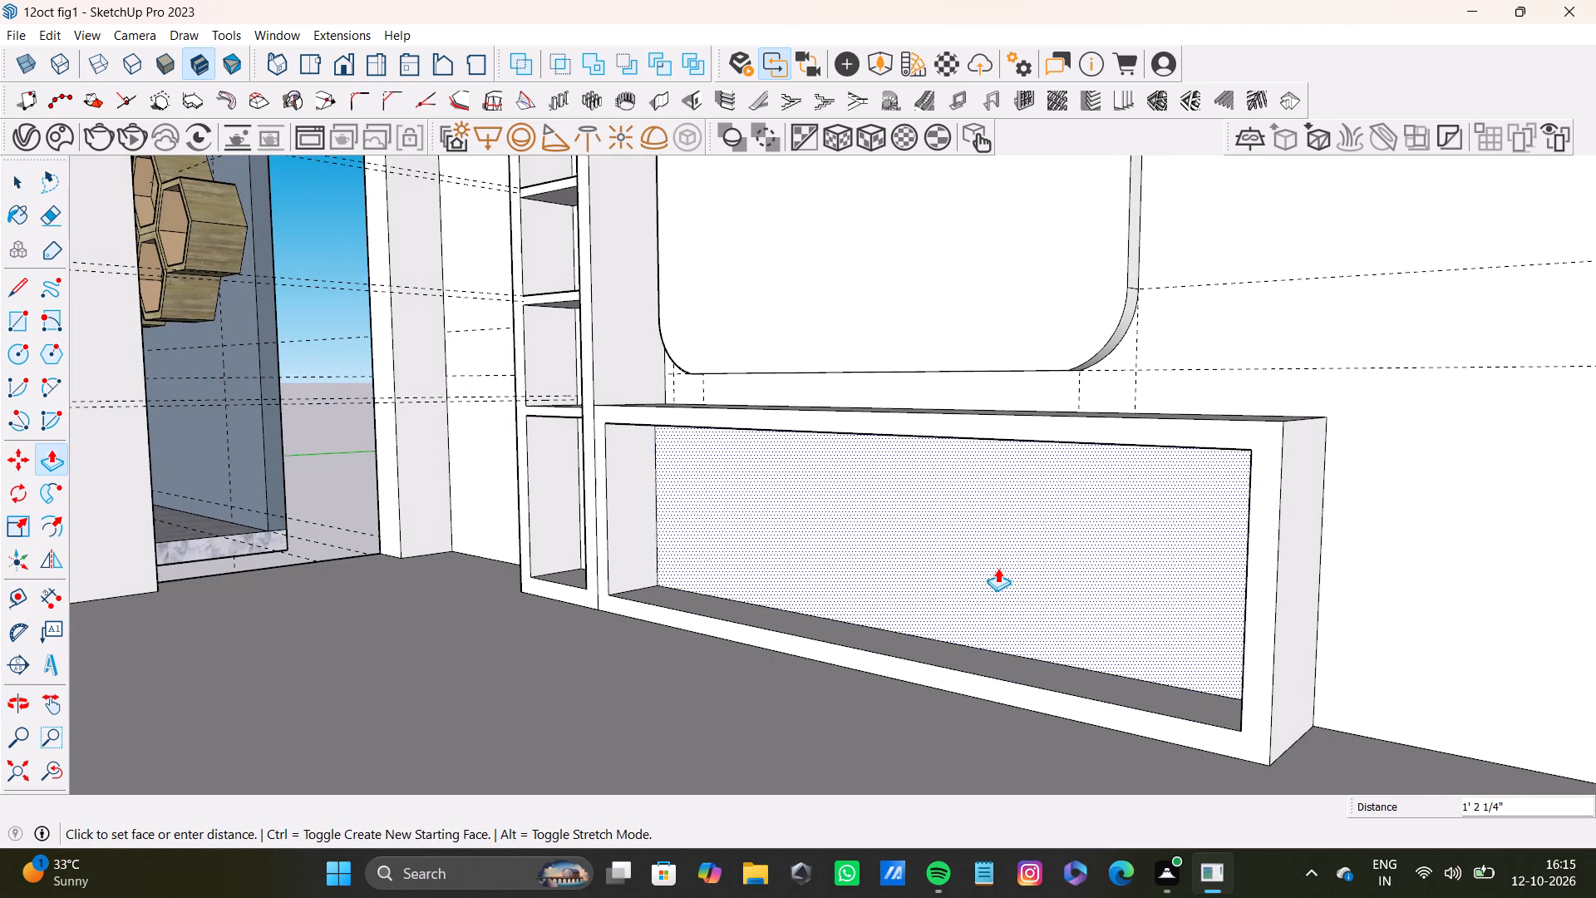
pyautogui.moveTo(997, 568); pyautogui.dragTo(963, 580)
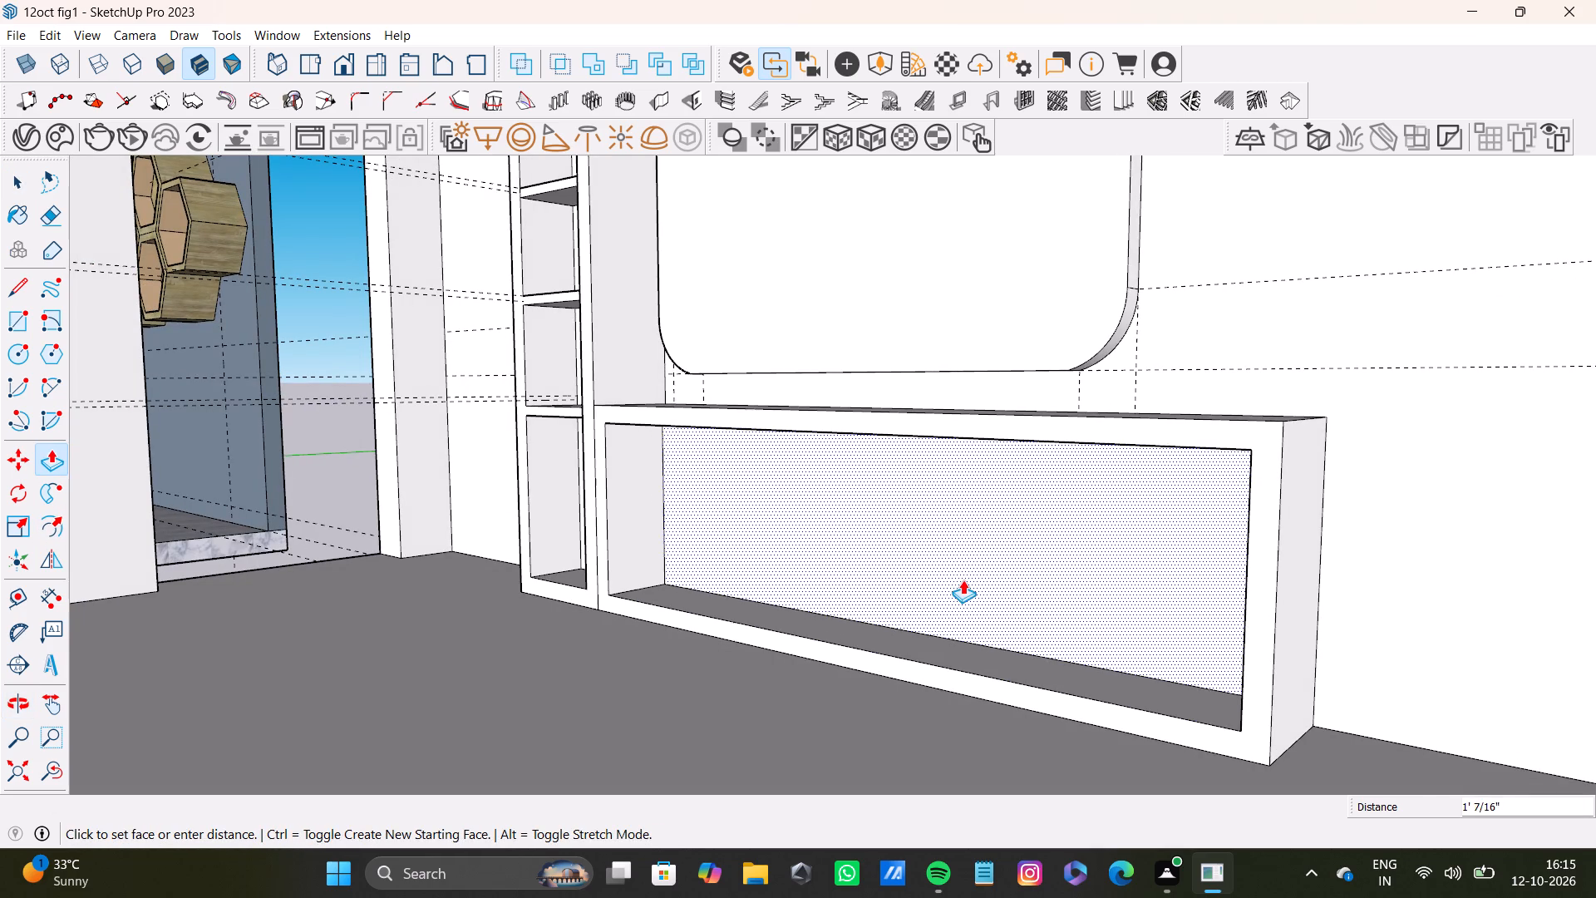
pyautogui.moveTo(963, 580); pyautogui.dragTo(962, 580)
# Delete the vertical edge separating the column's front face from the low cabinet's front face.
pyautogui.press('space')
pyautogui.scroll(-4, 943, 610)
pyautogui.moveTo(724, 571); pyautogui.dragTo(525, 695, button='middle')
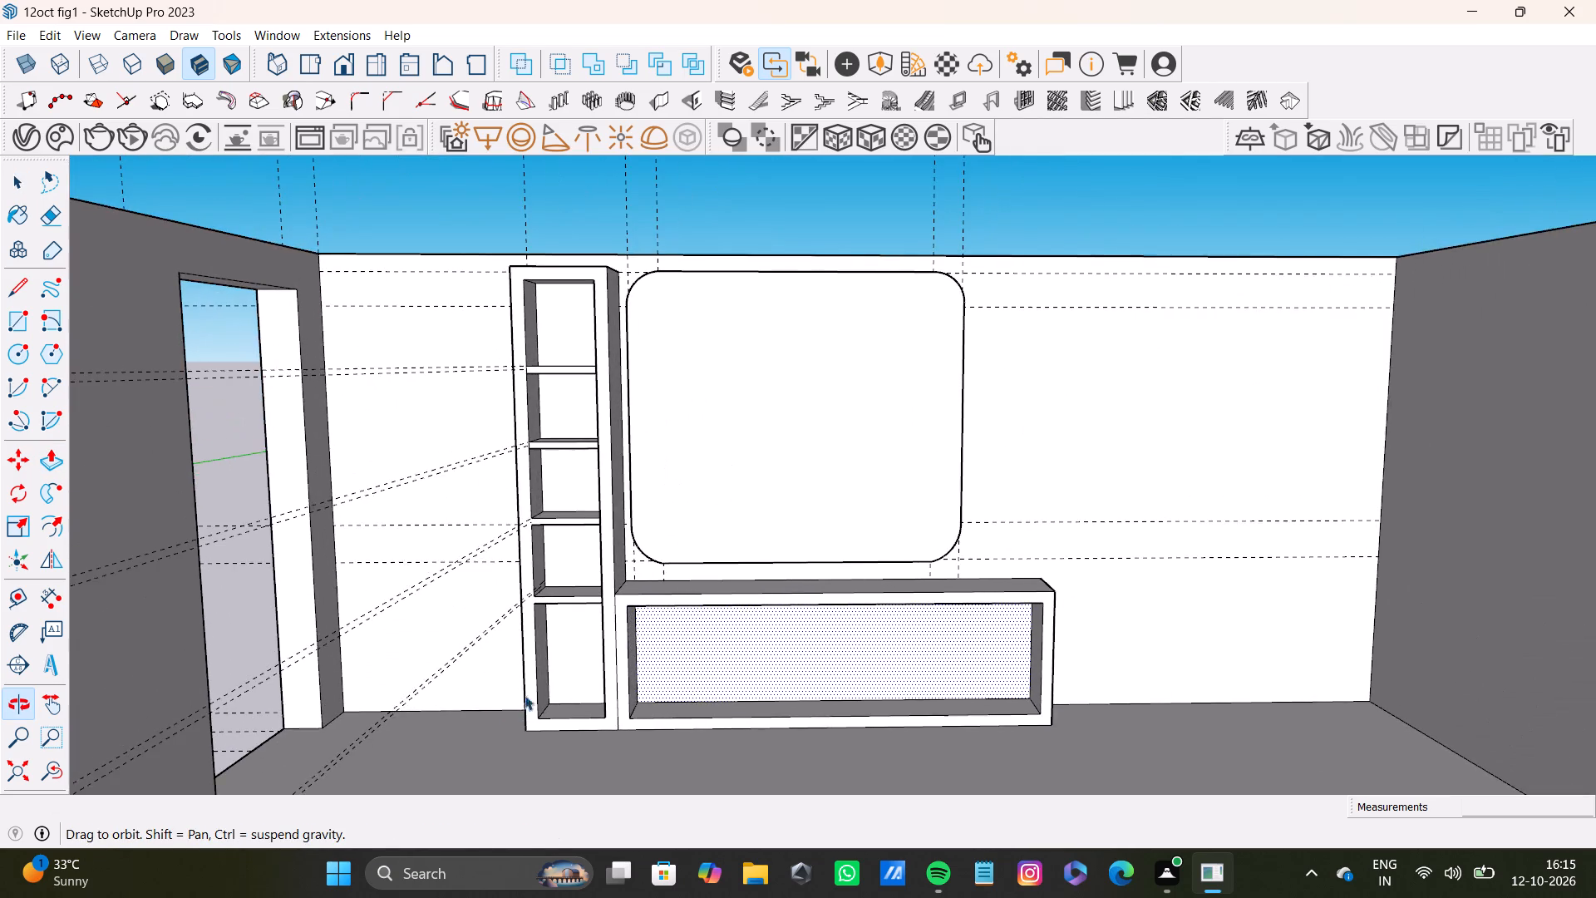
pyautogui.moveTo(525, 695); pyautogui.dragTo(523, 698, button='middle')
pyautogui.scroll(12, 605, 639)
pyautogui.click(608, 662)
pyautogui.click(616, 661)
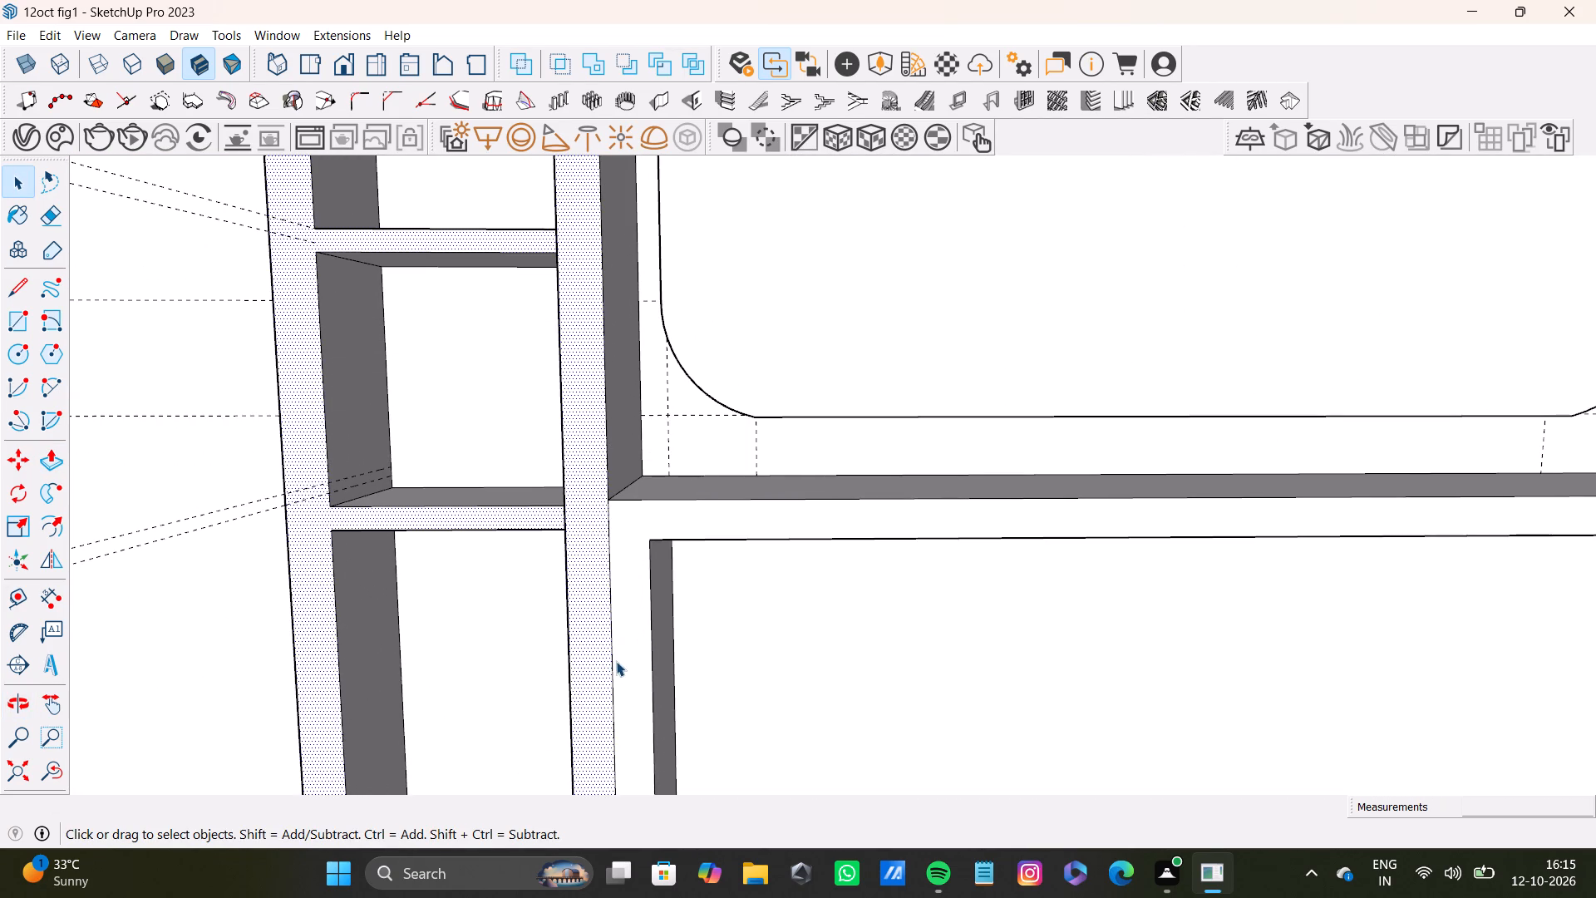
pyautogui.click(612, 667)
pyautogui.press('Delete')
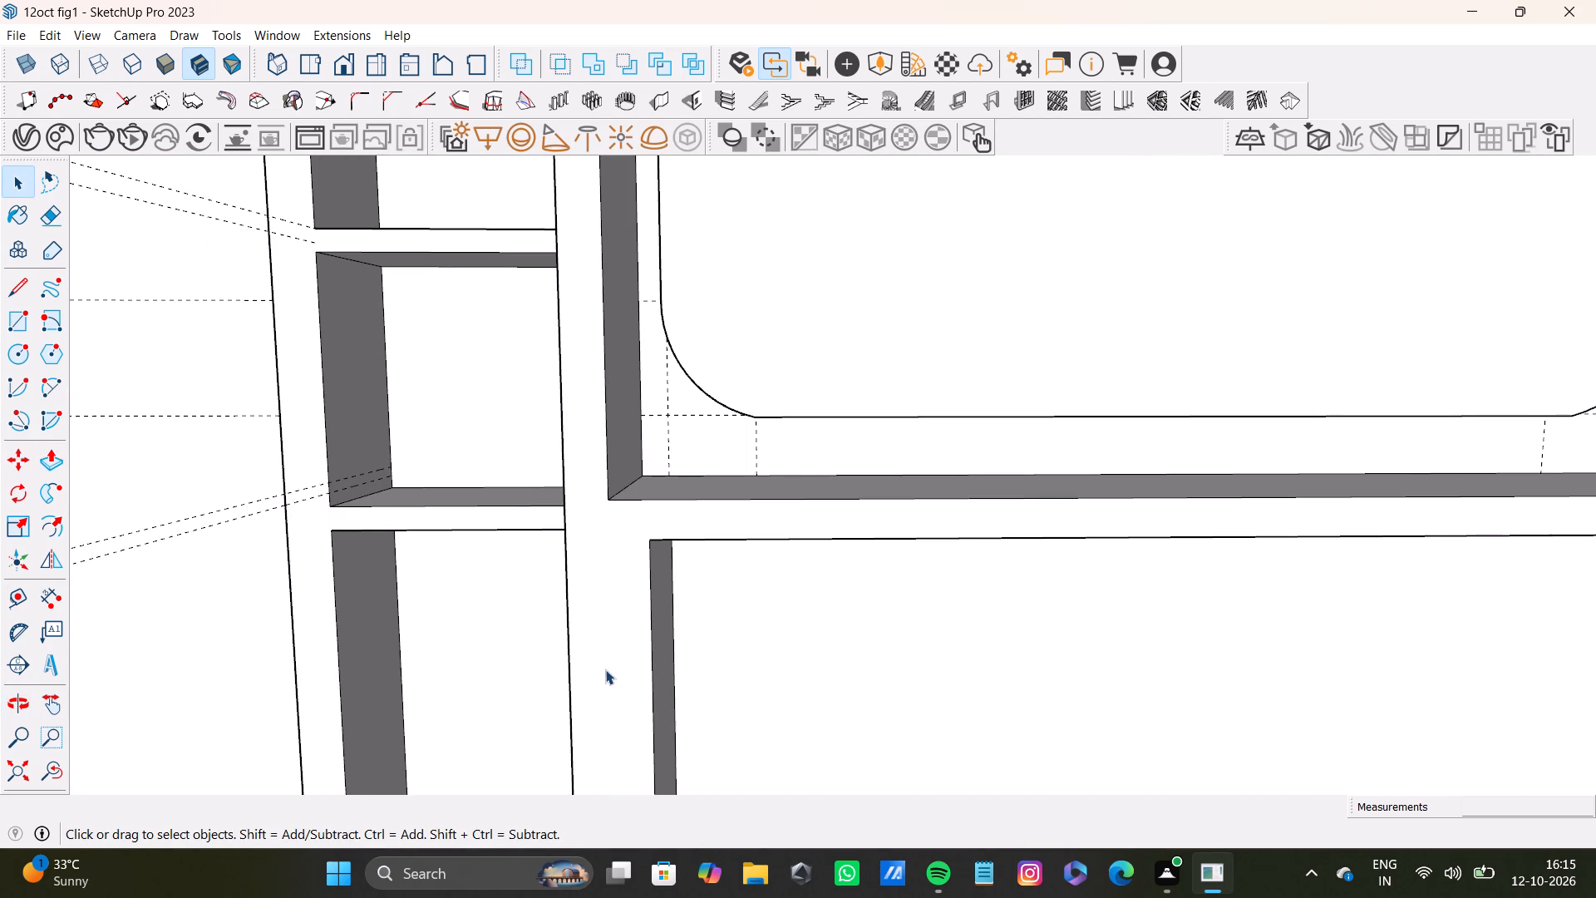
# Push/Pull the recess's side face nearest the column about 2 15/16" toward the column, thinning the upright between them.
pyautogui.scroll(-6, 608, 661)
pyautogui.keyDown('shift'); pyautogui.moveTo(658, 648); pyautogui.dragTo(595, 582, button='middle'); pyautogui.keyUp('shift')
pyautogui.scroll(4, 521, 577)
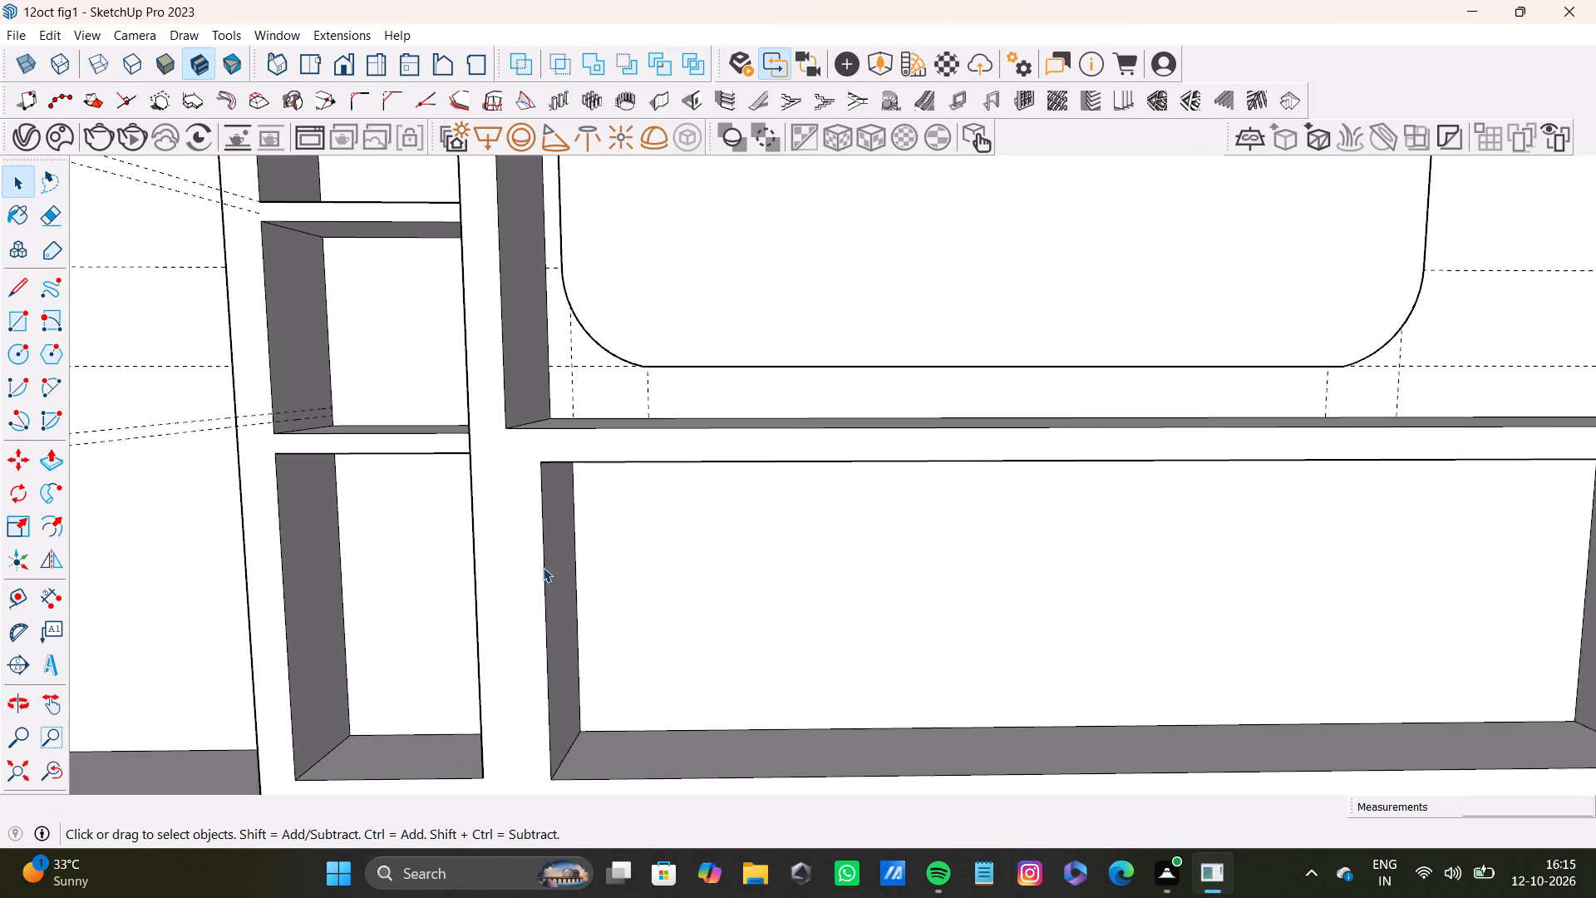
pyautogui.press('space')
pyautogui.click(549, 583)
pyautogui.press('p')
pyautogui.moveTo(548, 587); pyautogui.dragTo(517, 582)
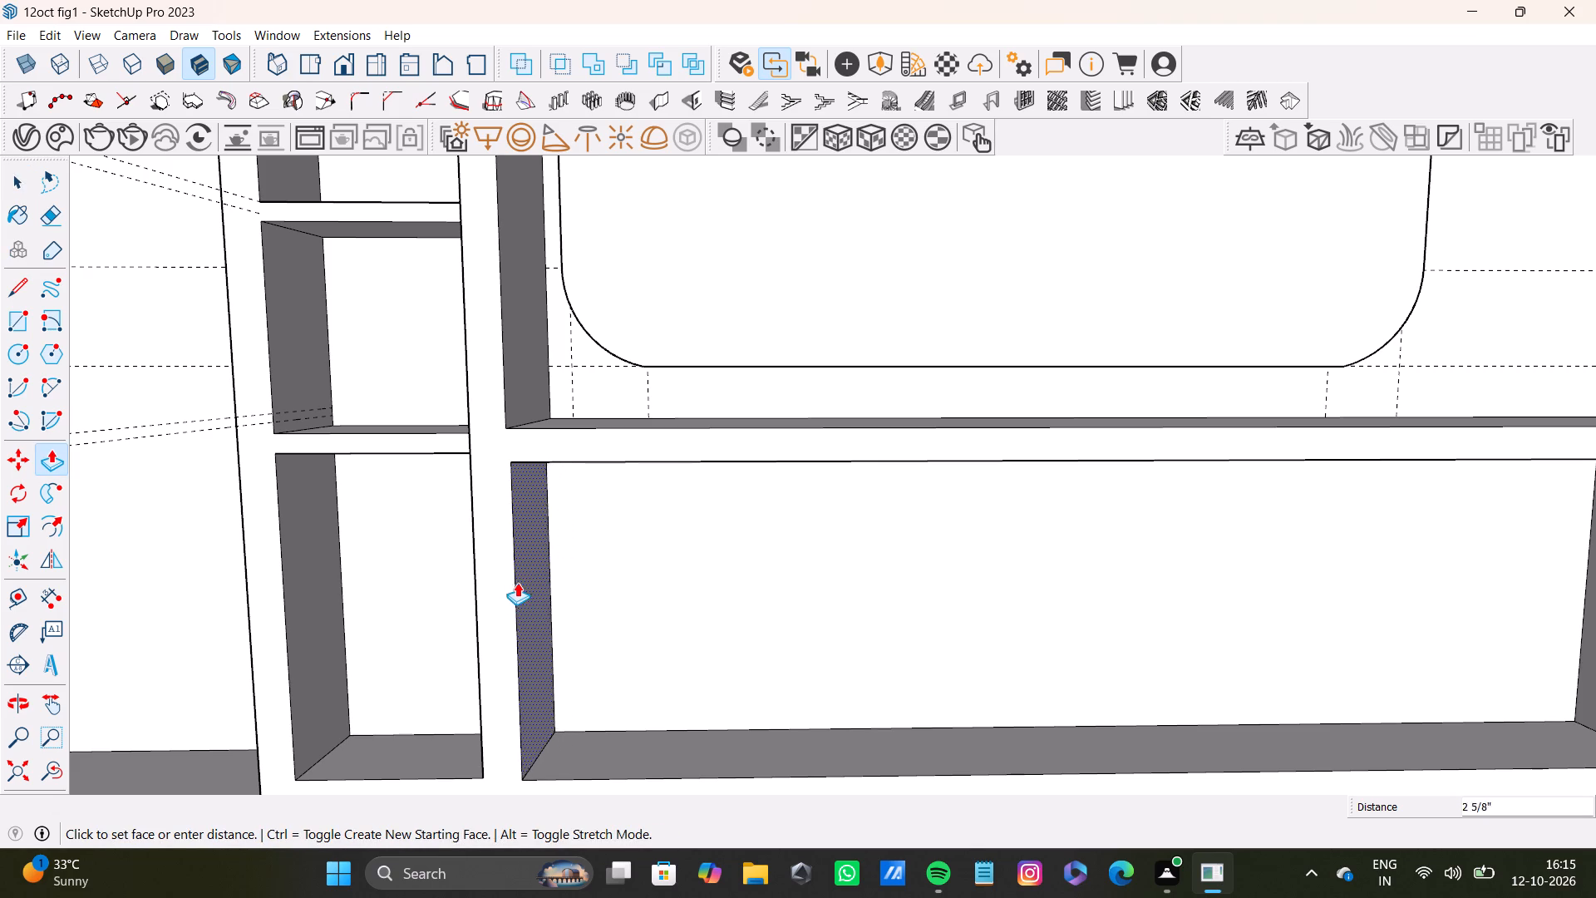
pyautogui.moveTo(517, 582); pyautogui.dragTo(510, 390)
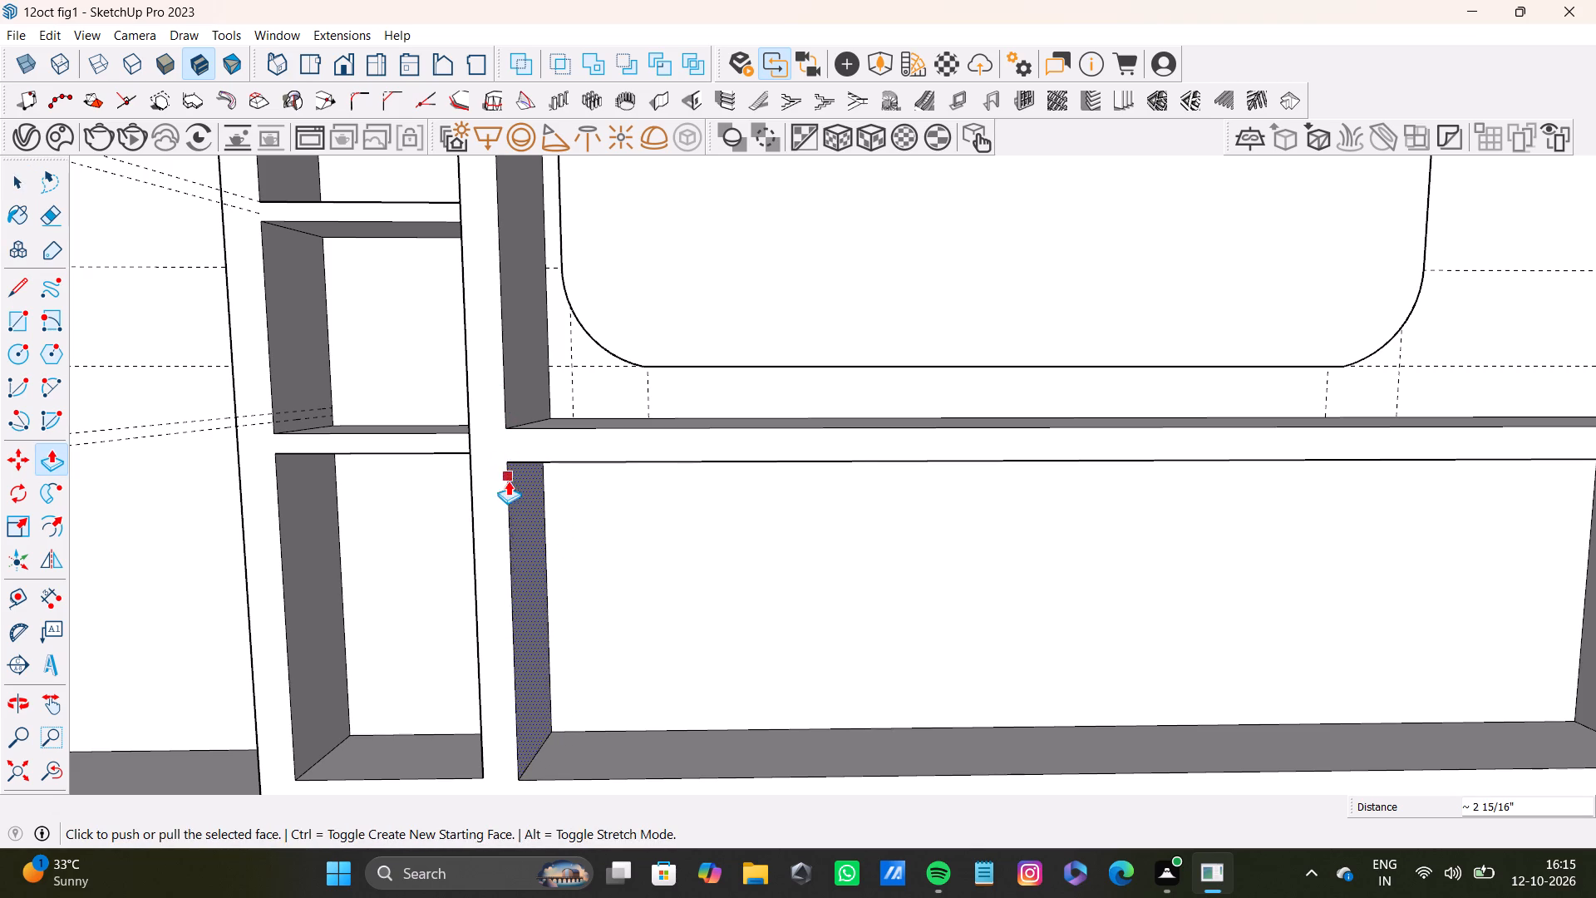
# Place a vertical guide near the middle of the recess's back face, about 4' 6 3/16" from its rear edge nearest the column.
pyautogui.scroll(-11, 512, 491)
pyautogui.keyDown('shift'); pyautogui.moveTo(867, 627); pyautogui.dragTo(845, 662, button='middle'); pyautogui.keyUp('shift')
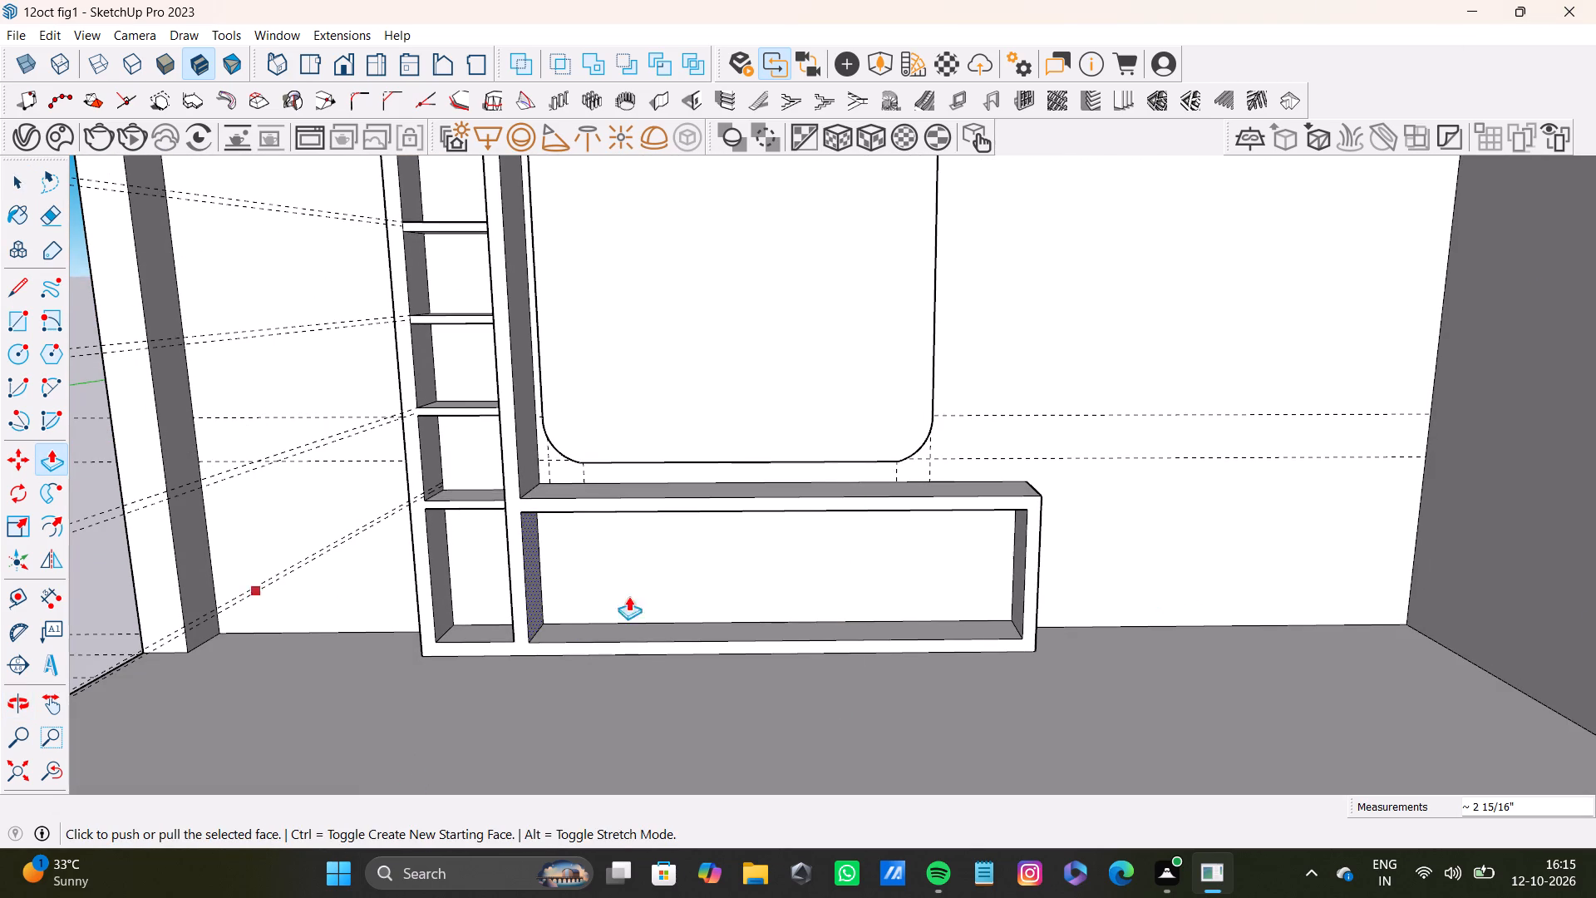
pyautogui.scroll(8, 618, 560)
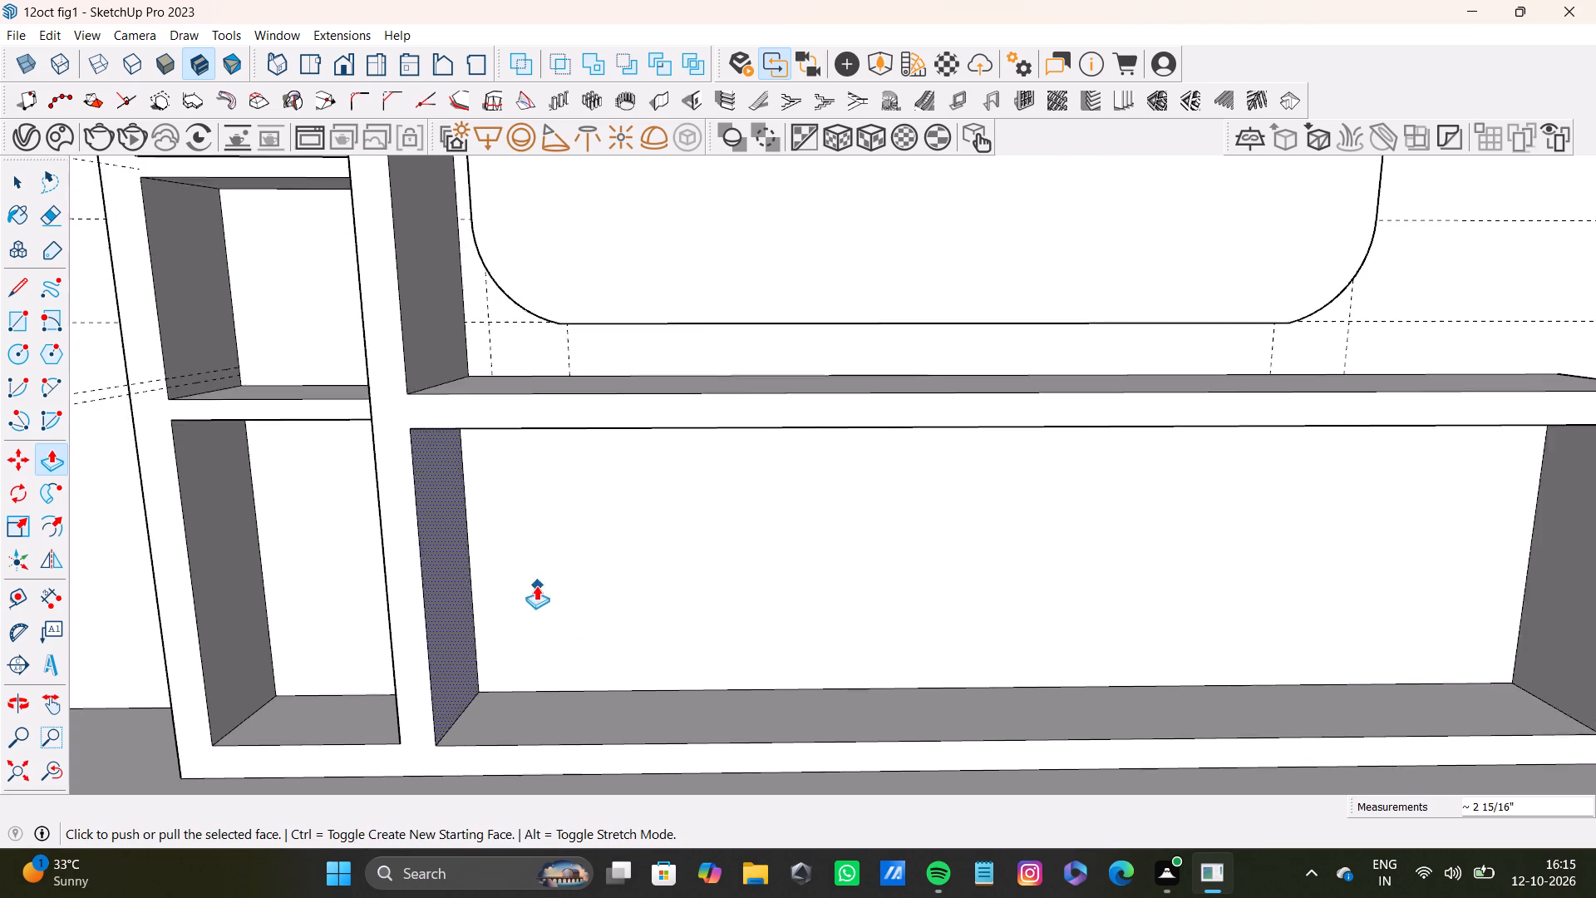
pyautogui.keyDown('shift'); pyautogui.moveTo(536, 585); pyautogui.dragTo(623, 521, button='middle'); pyautogui.keyUp('shift')
pyautogui.press('t')
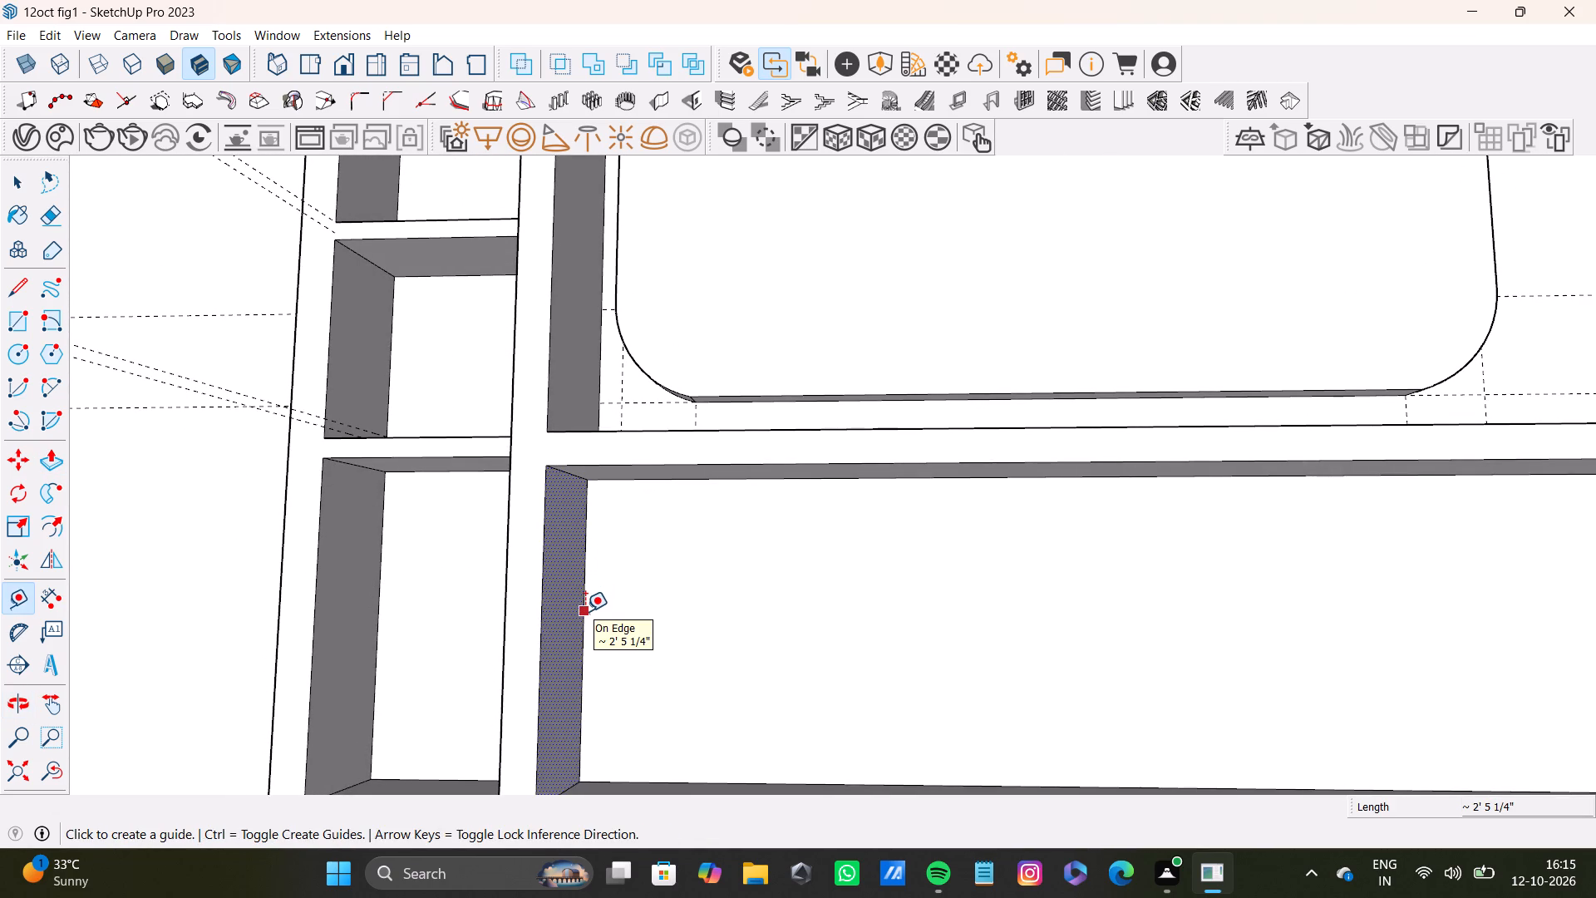
pyautogui.click(585, 611)
pyautogui.scroll(-4, 966, 599)
pyautogui.keyDown('shift'); pyautogui.moveTo(961, 607); pyautogui.dragTo(900, 636, button='middle'); pyautogui.keyUp('shift')
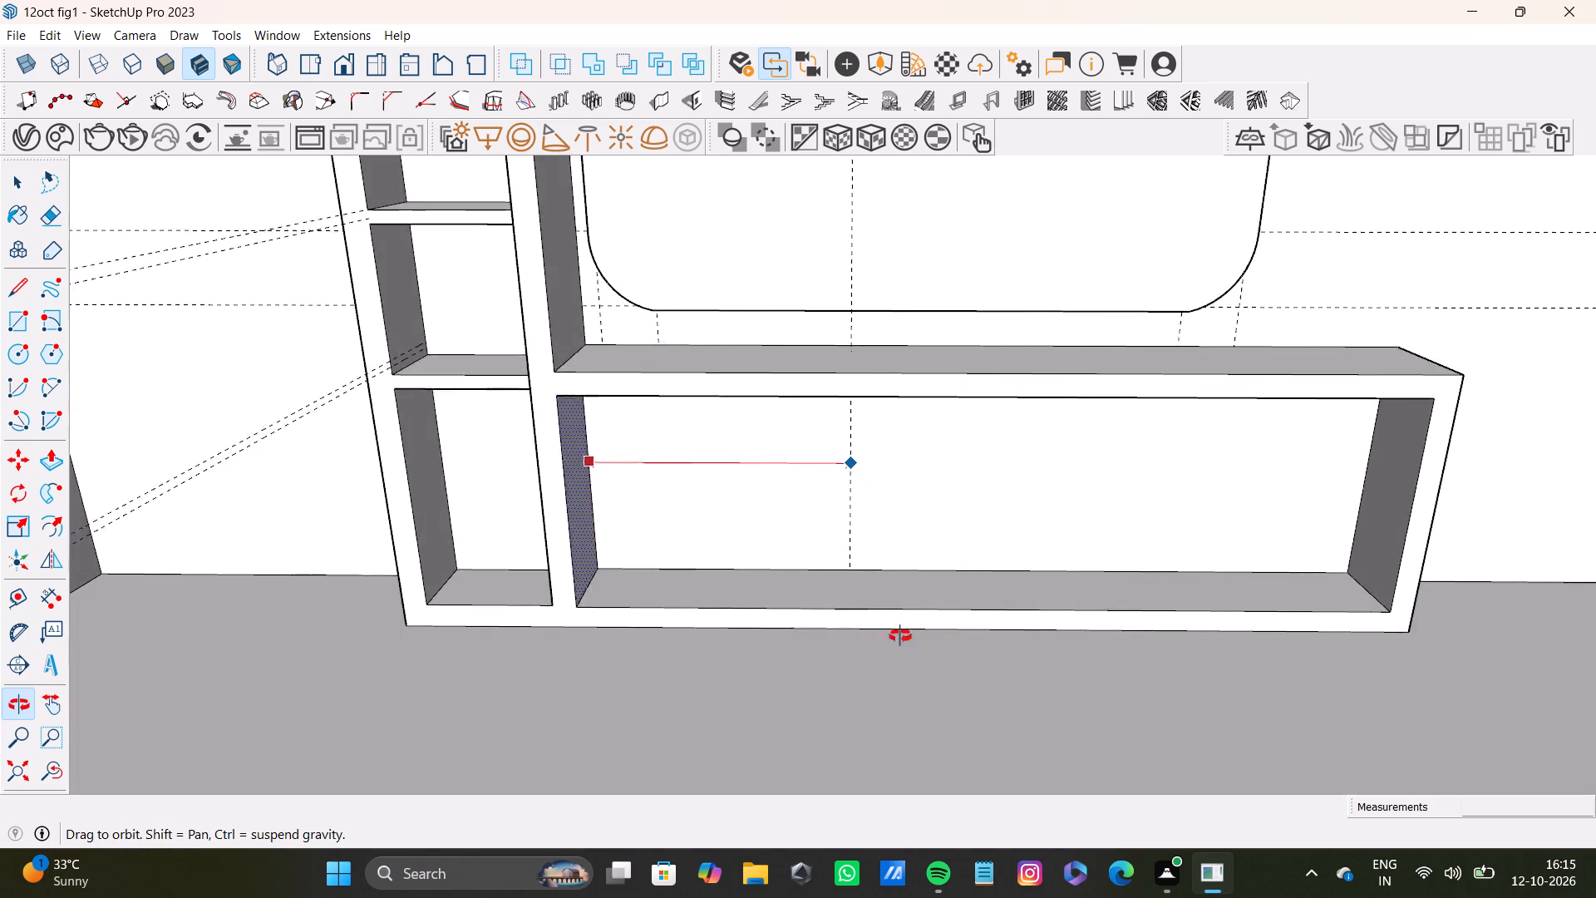
pyautogui.keyDown('shift'); pyautogui.moveTo(900, 636); pyautogui.dragTo(648, 693, button='middle'); pyautogui.keyUp('shift')
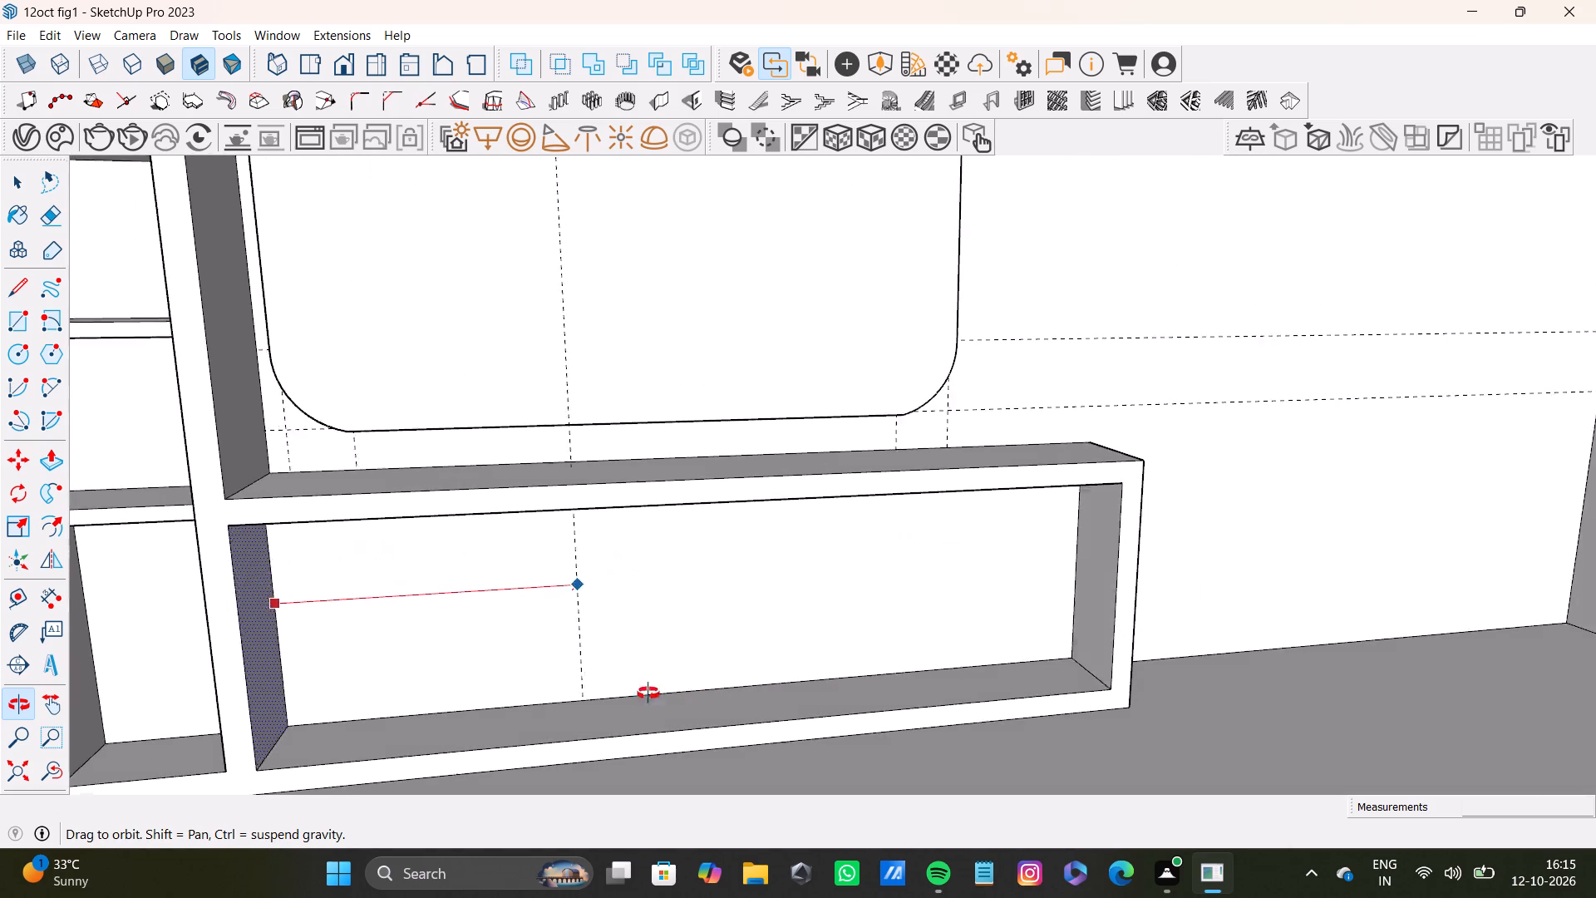
pyautogui.keyDown('shift'); pyautogui.moveTo(648, 693); pyautogui.dragTo(586, 696, button='middle'); pyautogui.keyUp('shift')
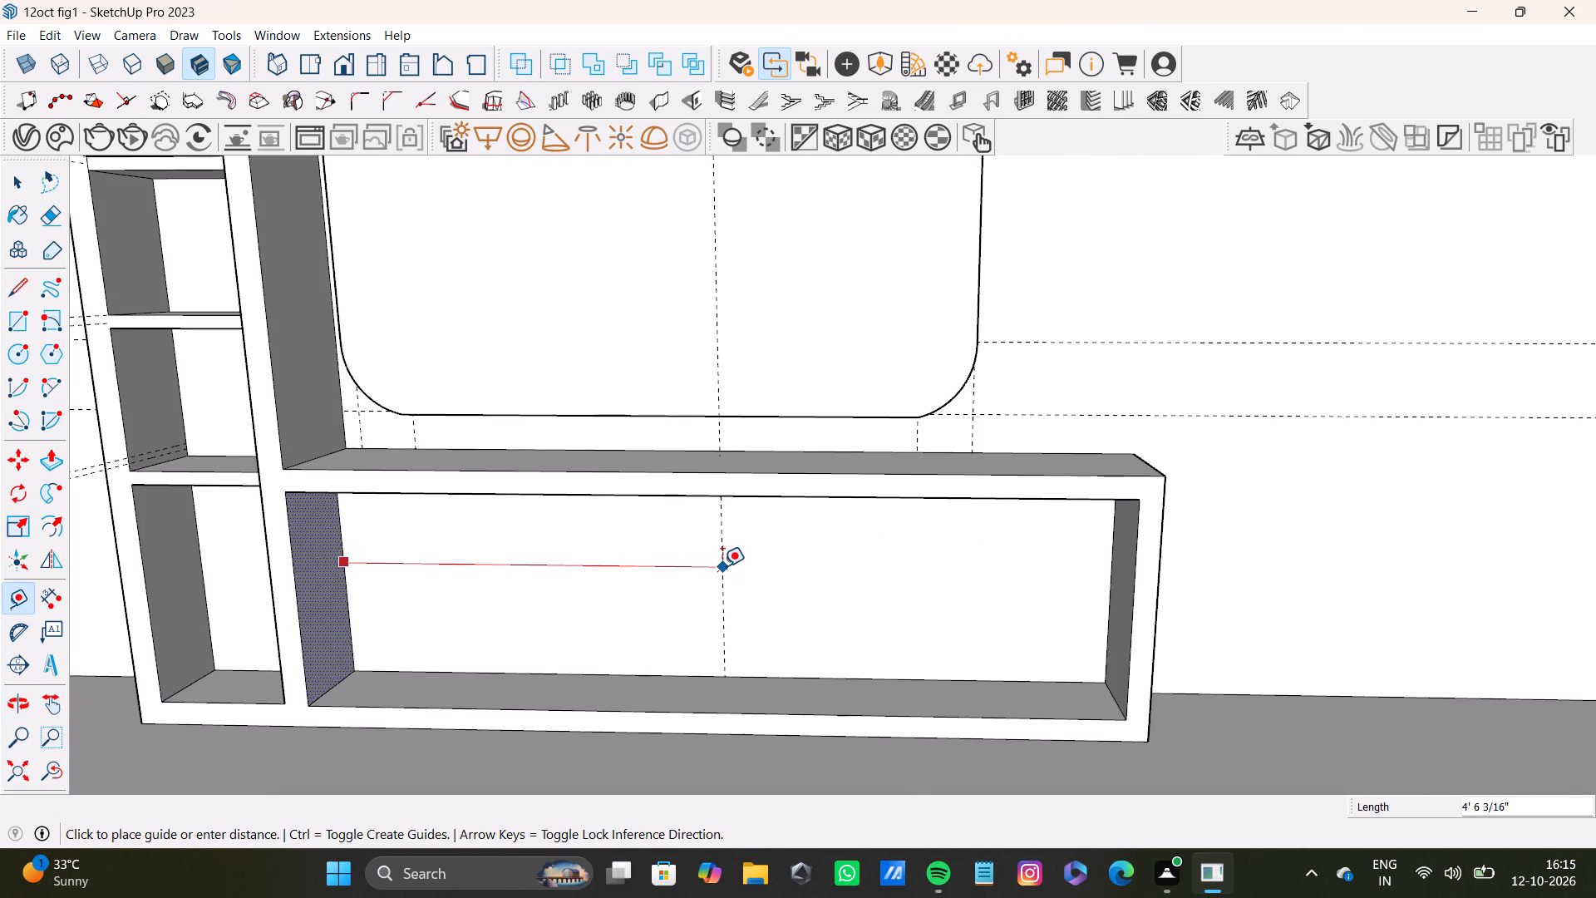
pyautogui.click(722, 566)
# Add a parallel vertical guide about 2 1/4" from the middle guide, on the side toward the column.
pyautogui.scroll(-3, 712, 584)
pyautogui.moveTo(712, 589); pyautogui.dragTo(721, 570, button='middle')
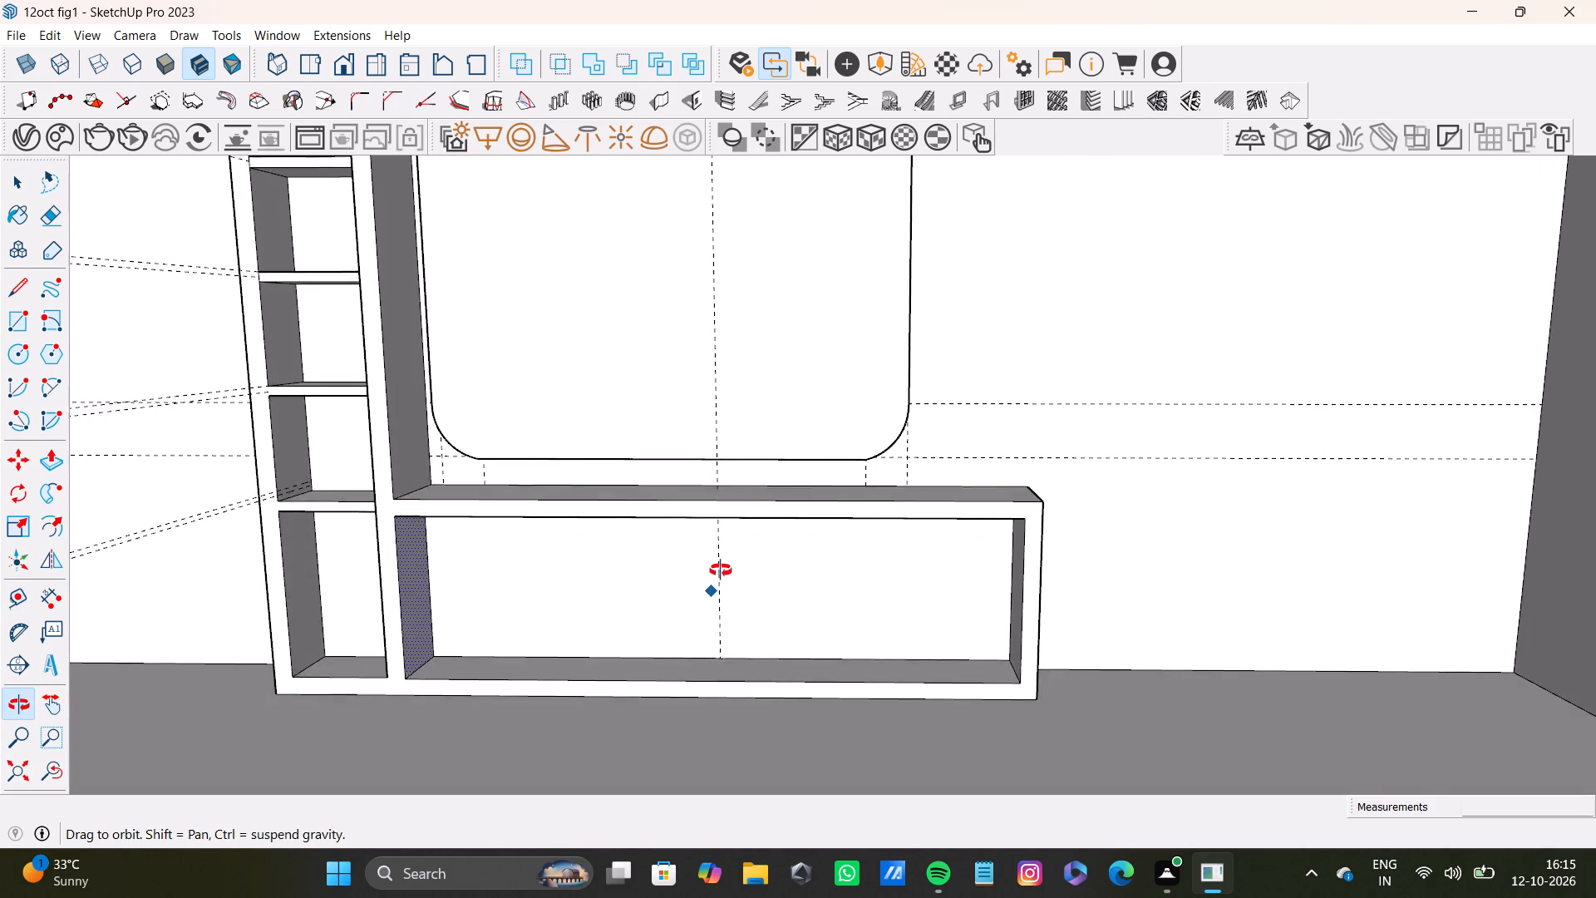
pyautogui.moveTo(721, 570); pyautogui.dragTo(721, 571, button='middle')
pyautogui.scroll(7, 719, 577)
pyautogui.click(722, 616)
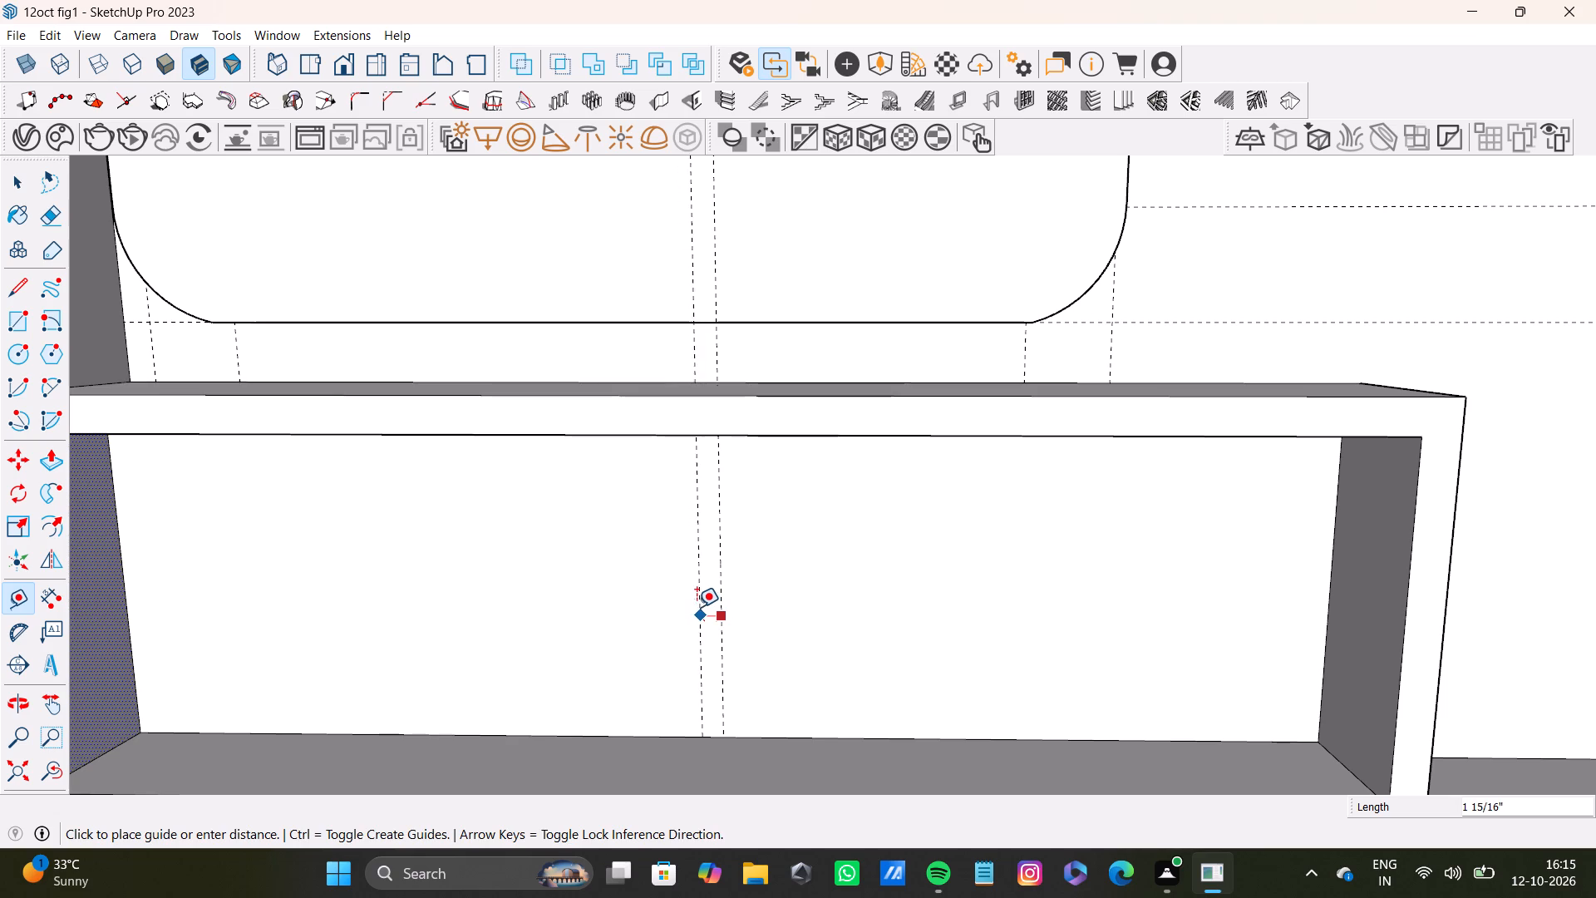
pyautogui.click(697, 607)
# Draw a full-height rectangle 2 1/4" wide between the two middle guides on the recess's back face.
pyautogui.press('r')
pyautogui.scroll(5, 712, 565)
pyautogui.moveTo(707, 562); pyautogui.dragTo(711, 478, button='middle')
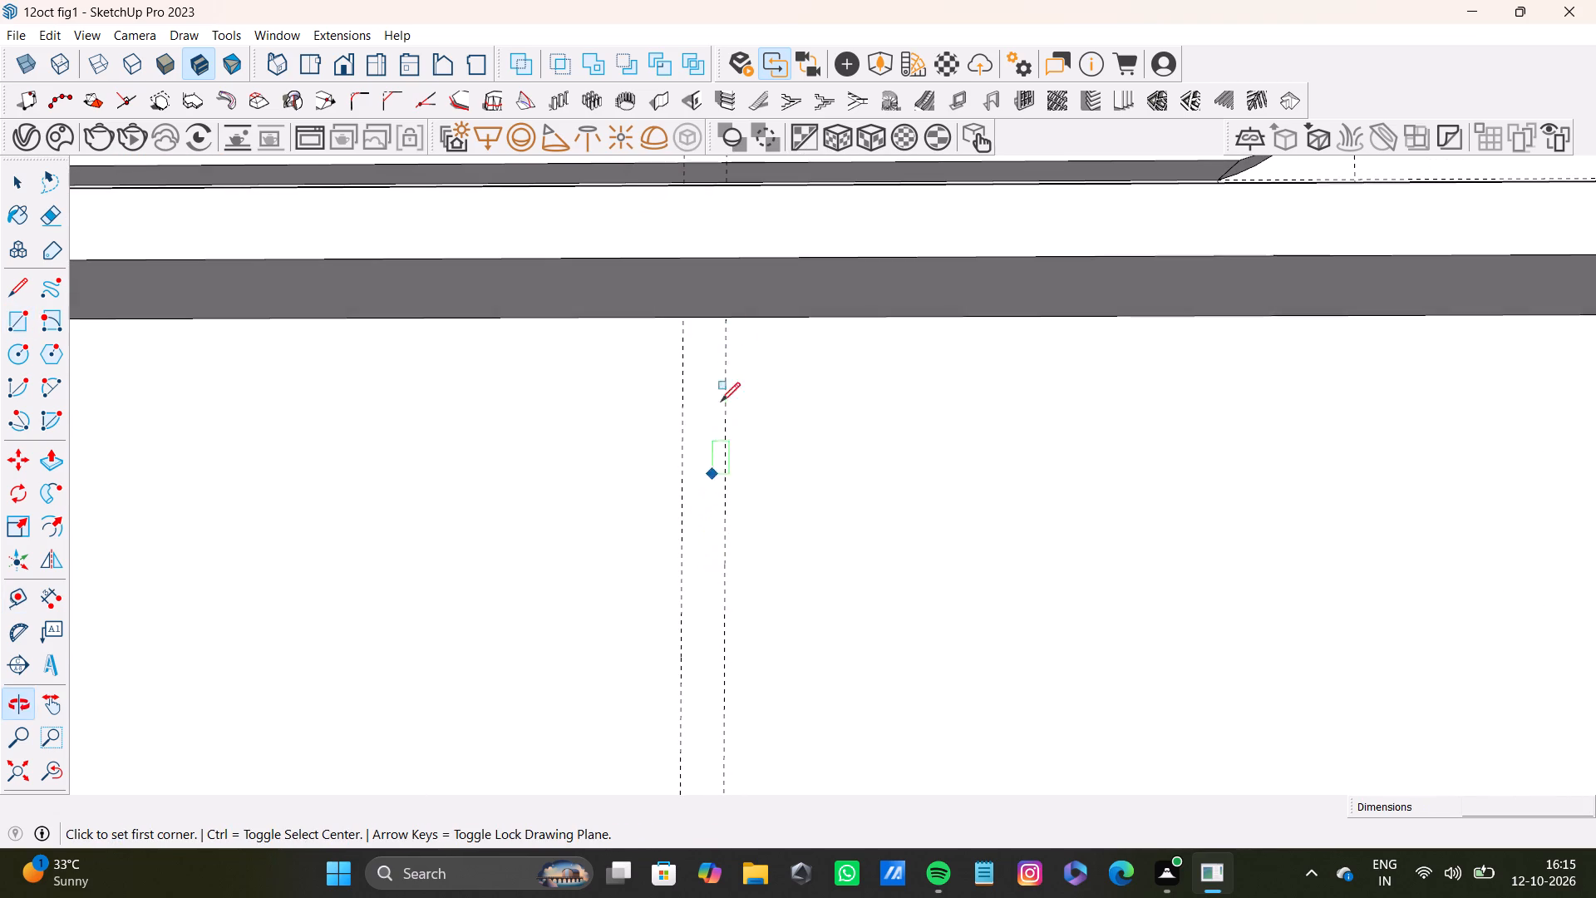
pyautogui.click(686, 318)
pyautogui.scroll(-2, 719, 445)
pyautogui.keyDown('shift'); pyautogui.moveTo(719, 513); pyautogui.dragTo(747, 255, button='middle'); pyautogui.keyUp('shift')
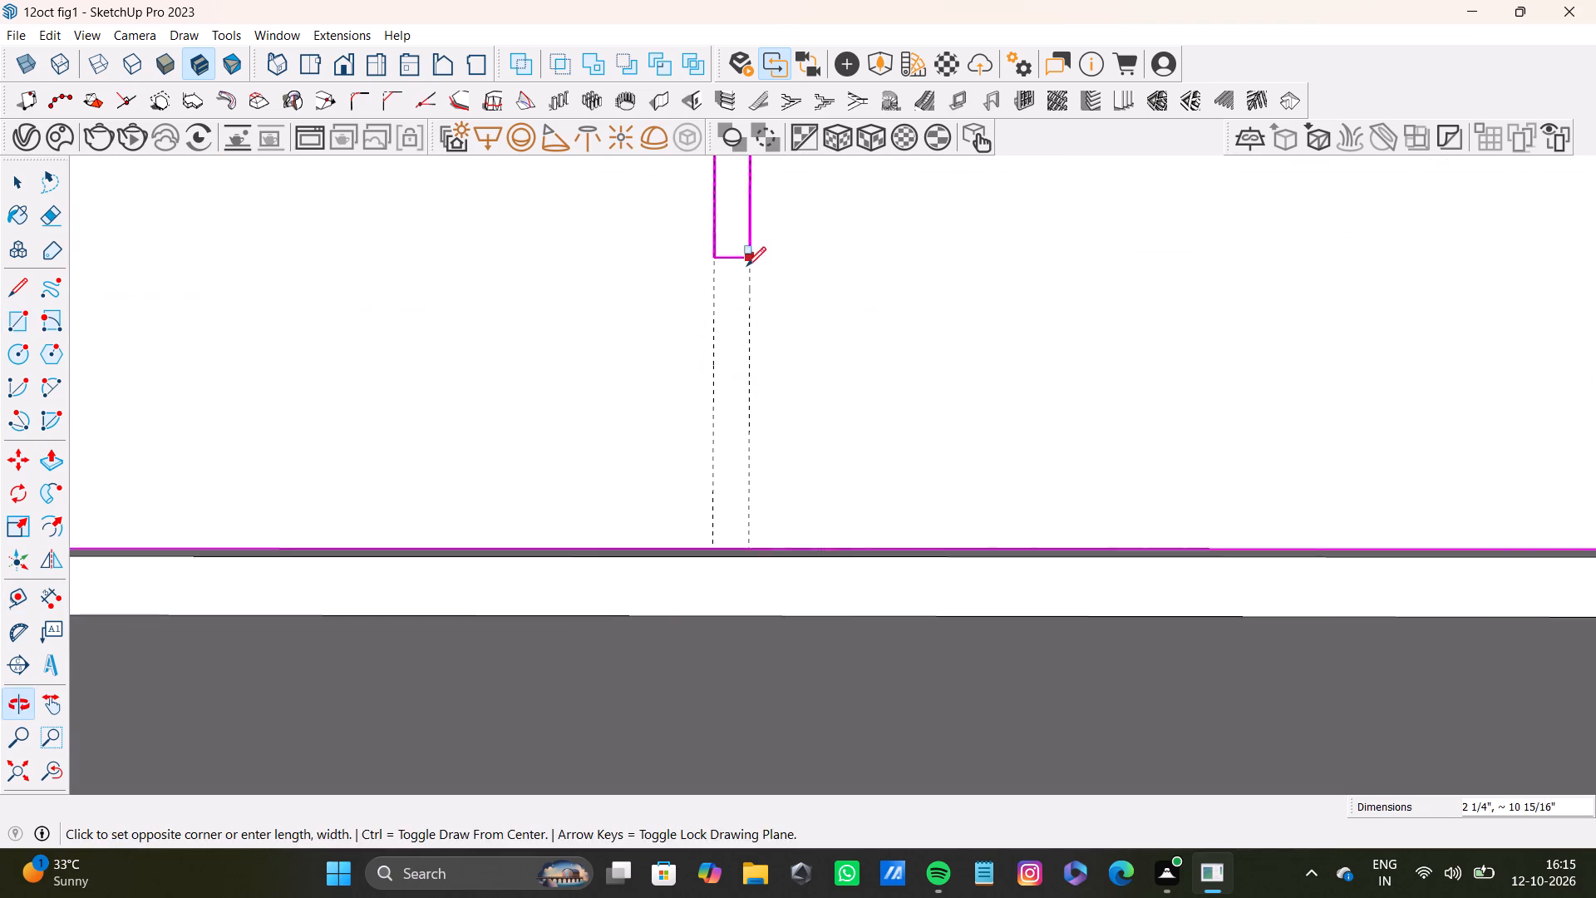
pyautogui.moveTo(756, 427); pyautogui.dragTo(734, 540, button='middle')
pyautogui.scroll(2, 749, 516)
pyautogui.click(749, 545)
pyautogui.scroll(-2, 743, 530)
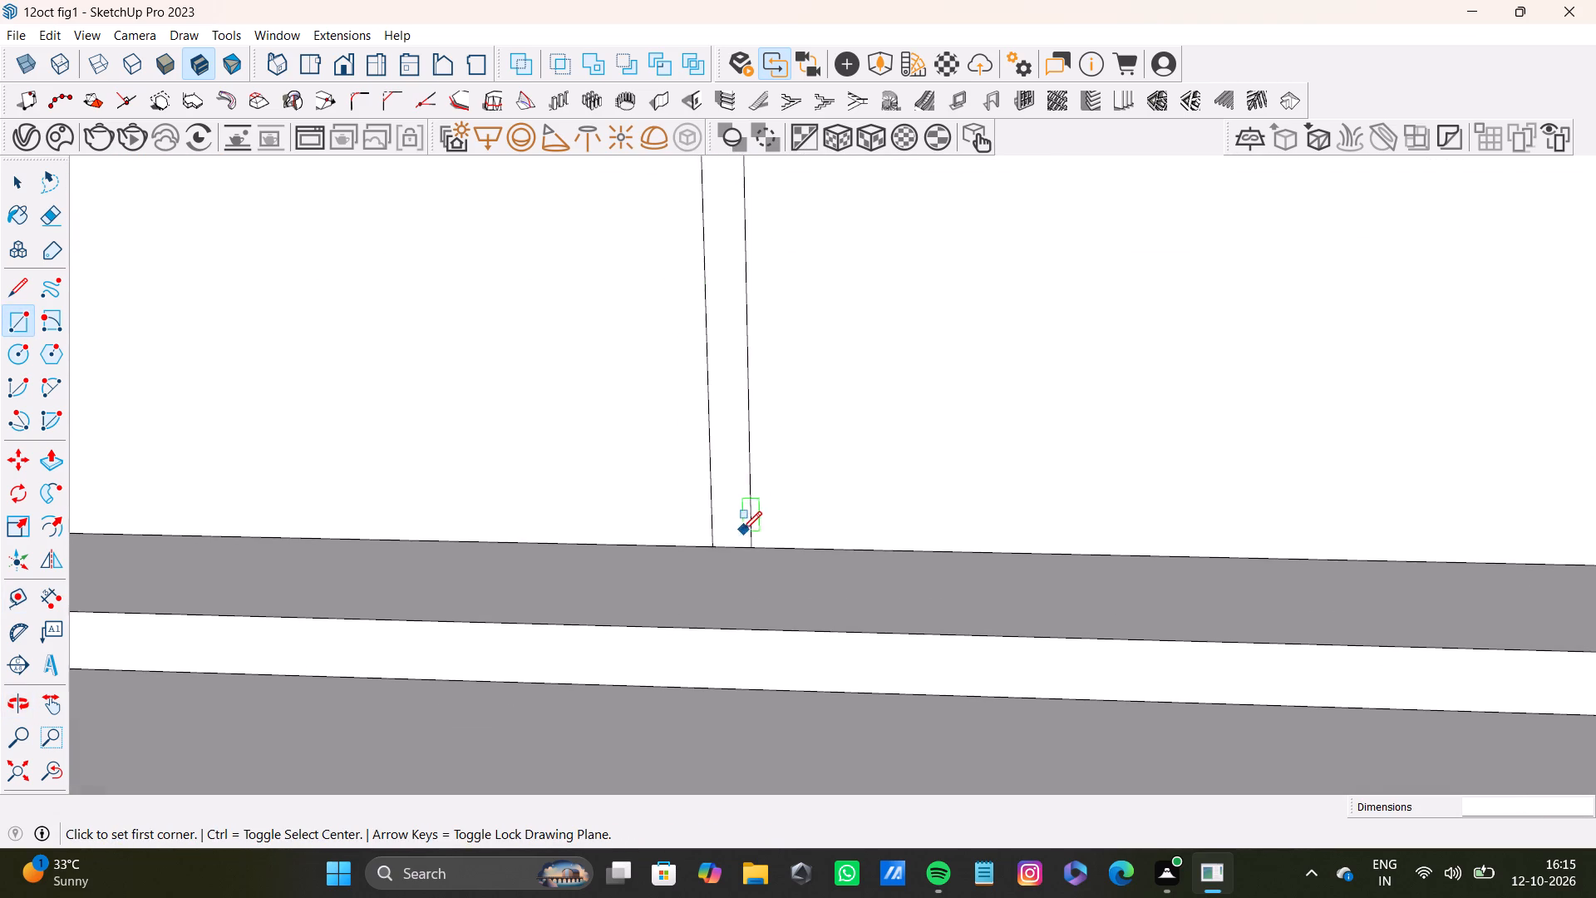
# Push/Pull the narrow middle strip about 1' 1/4" out to the cabinet's front, forming a vertical divider.
pyautogui.scroll(-11, 742, 530)
pyautogui.moveTo(737, 519); pyautogui.dragTo(712, 543, button='middle')
pyautogui.press('space')
pyautogui.scroll(7, 771, 475)
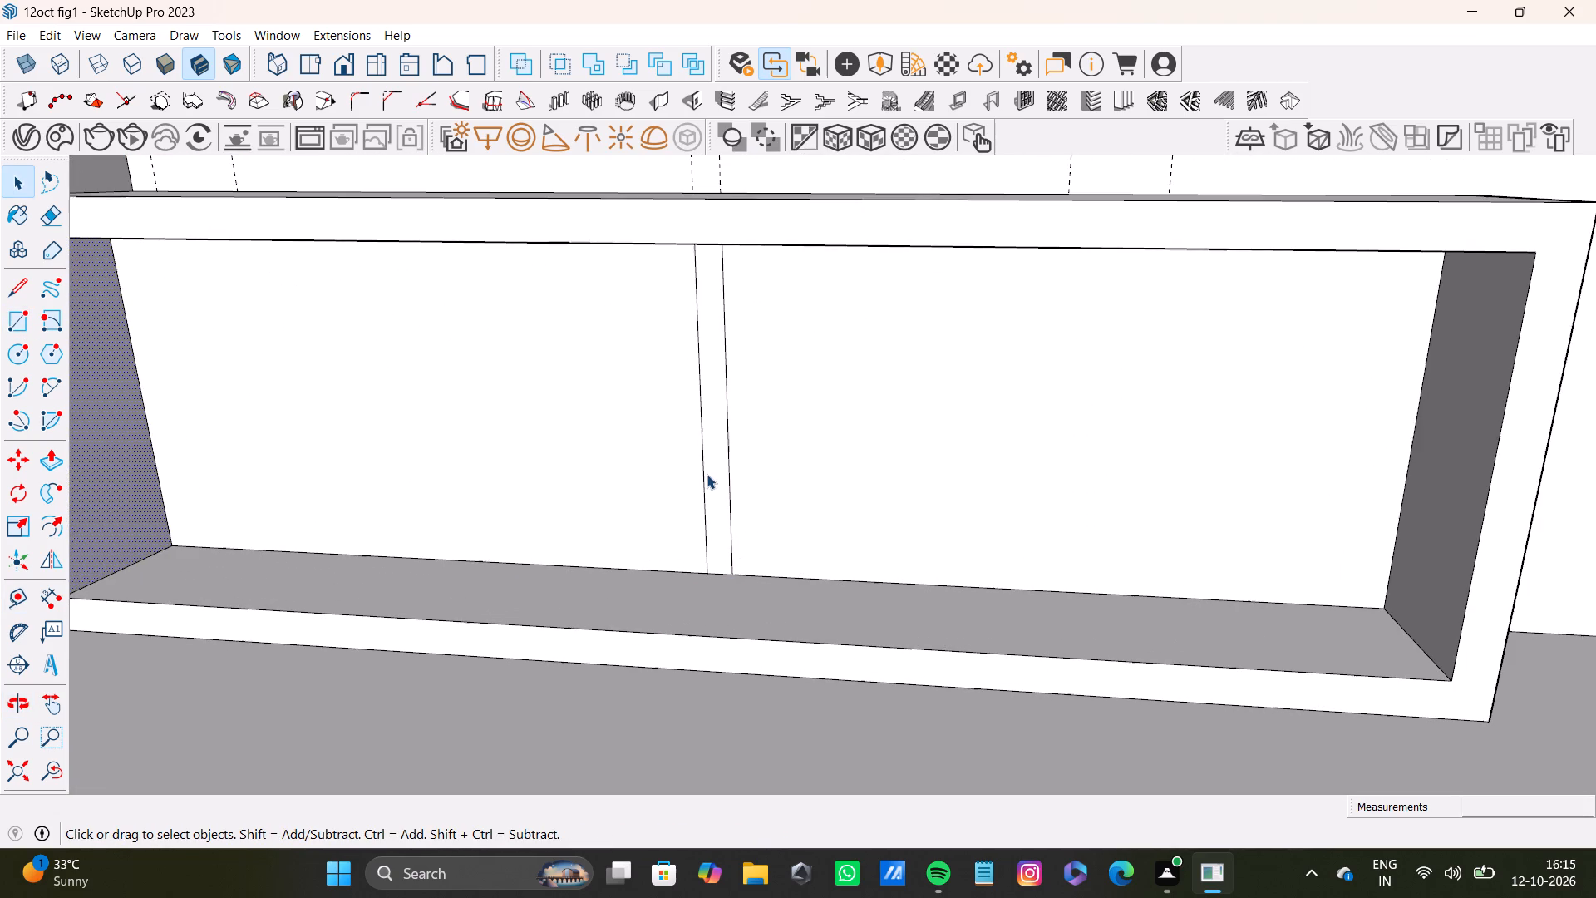
pyautogui.click(712, 481)
pyautogui.press('p')
pyautogui.moveTo(714, 481); pyautogui.dragTo(705, 598)
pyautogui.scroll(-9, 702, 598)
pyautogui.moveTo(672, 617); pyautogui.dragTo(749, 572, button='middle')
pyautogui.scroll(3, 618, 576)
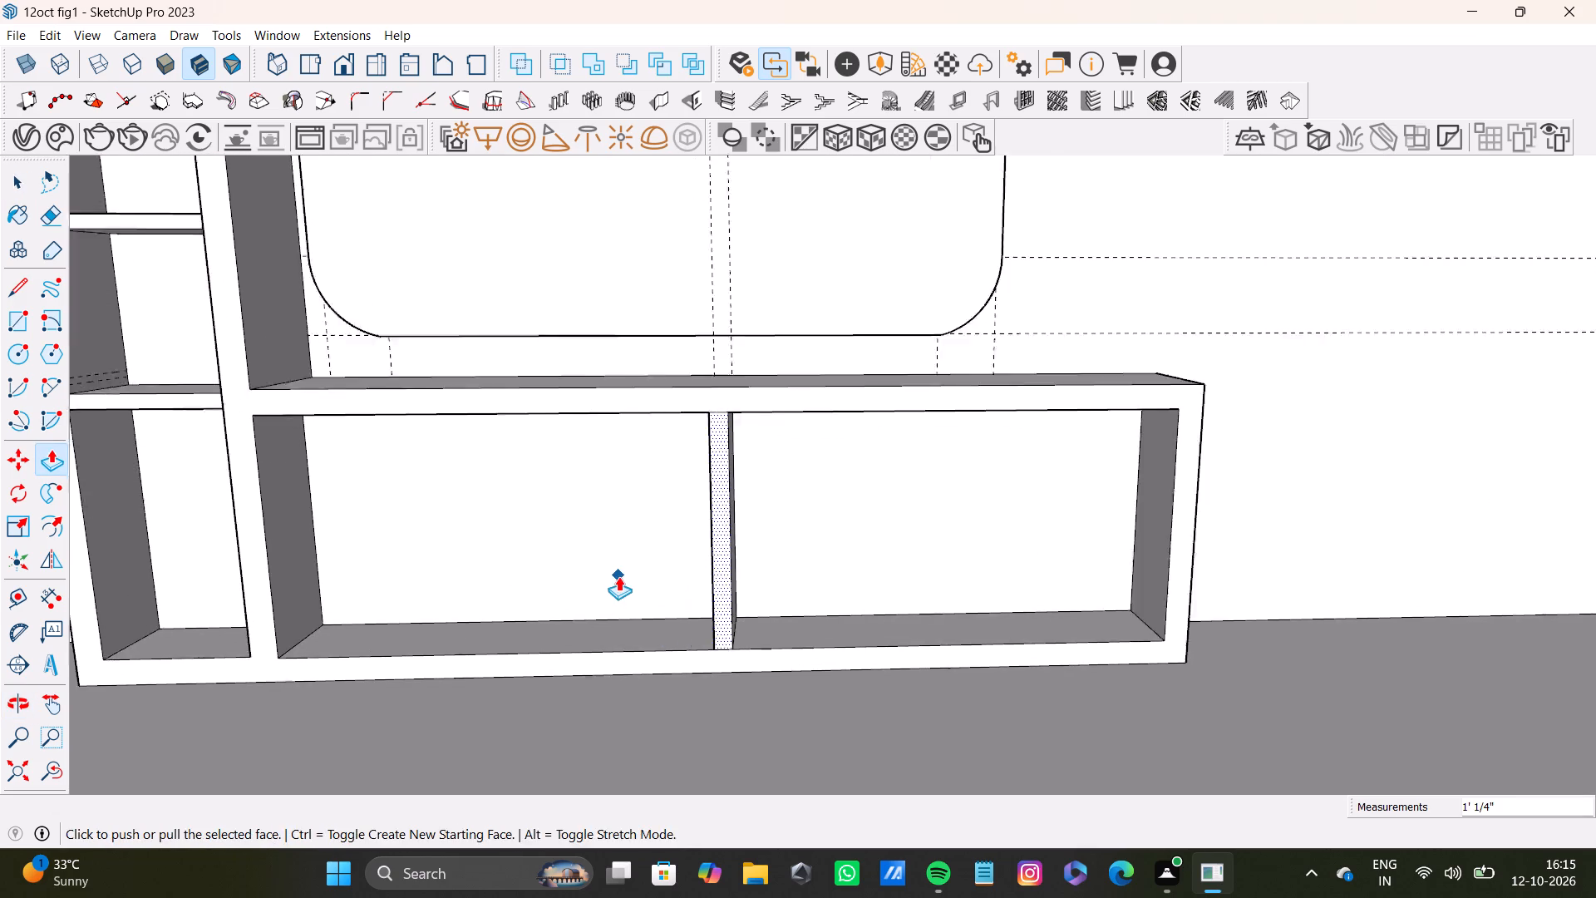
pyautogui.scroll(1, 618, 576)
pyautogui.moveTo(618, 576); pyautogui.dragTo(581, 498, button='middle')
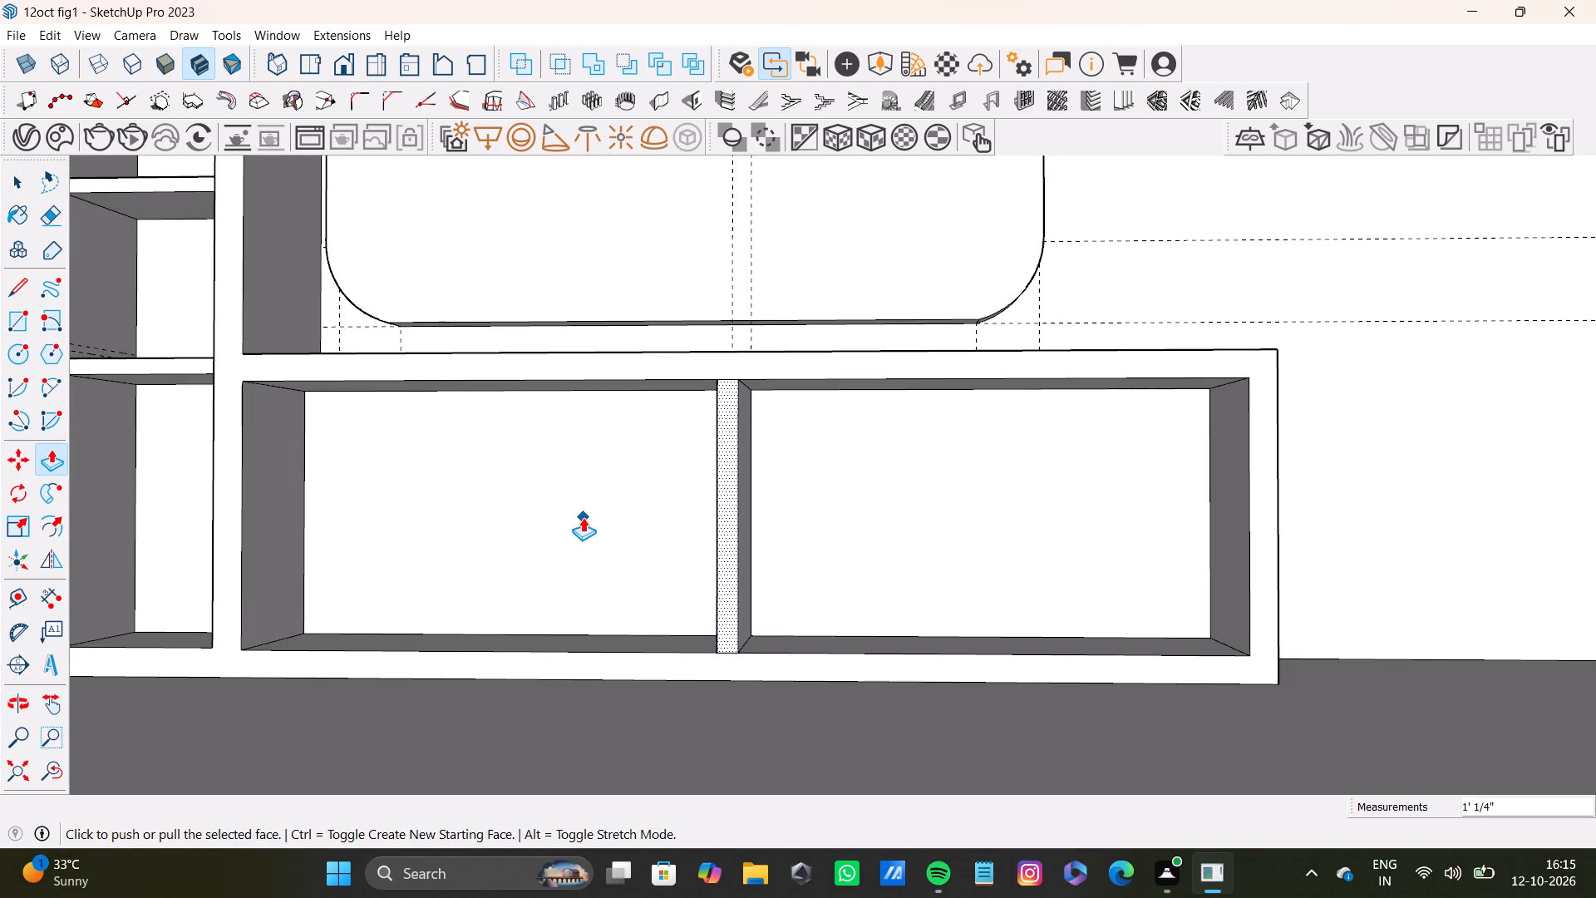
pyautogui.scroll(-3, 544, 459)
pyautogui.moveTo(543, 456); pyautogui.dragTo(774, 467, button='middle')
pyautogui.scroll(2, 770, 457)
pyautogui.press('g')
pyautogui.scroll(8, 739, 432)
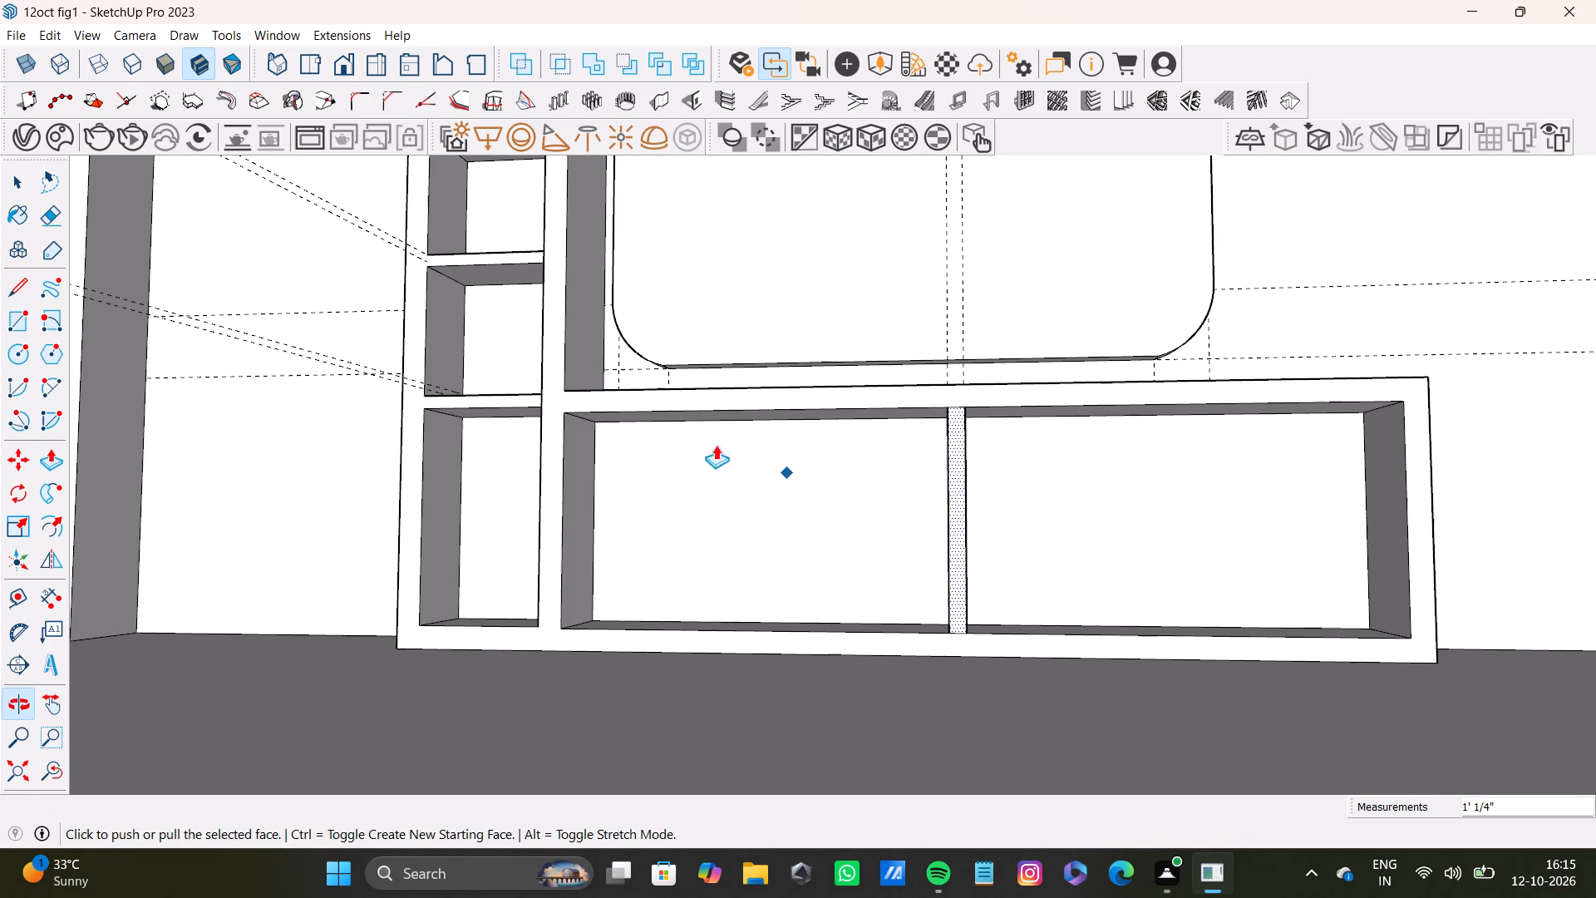
# Place a horizontal guide below the top of the cabinet's column-side compartment, across its inner side face next to the column.
pyautogui.scroll(-1, 582, 442)
pyautogui.scroll(5, 630, 441)
pyautogui.click(944, 190)
pyautogui.moveTo(929, 471); pyautogui.dragTo(811, 467, button='middle')
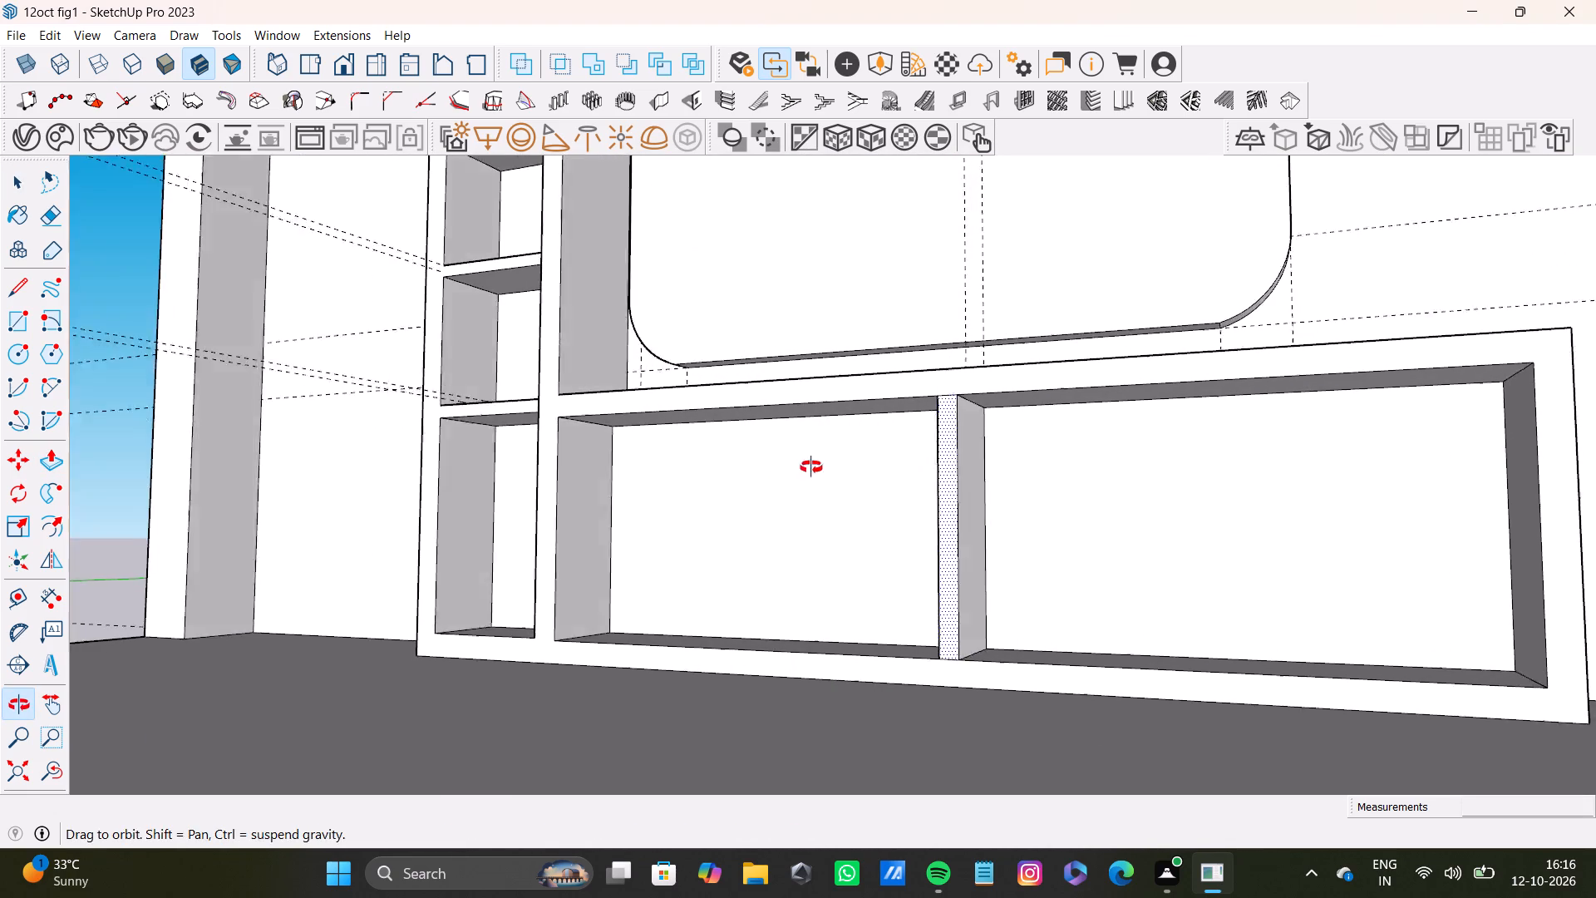
pyautogui.moveTo(811, 467); pyautogui.dragTo(781, 472, button='middle')
pyautogui.scroll(5, 667, 461)
pyautogui.moveTo(702, 458); pyautogui.dragTo(631, 373, button='middle')
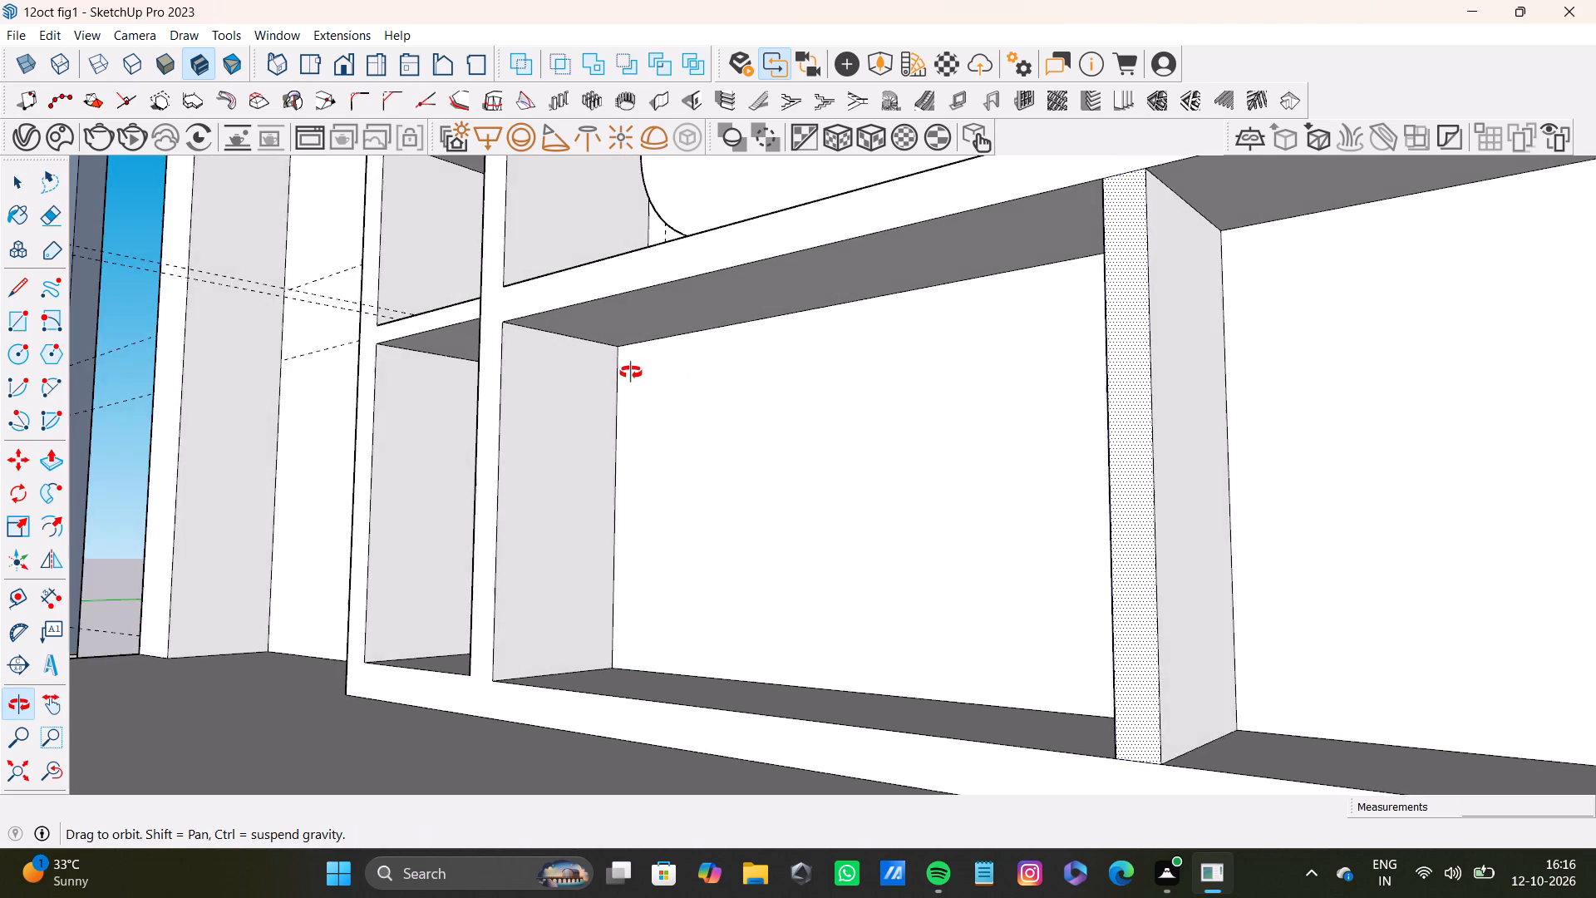
pyautogui.moveTo(631, 373); pyautogui.dragTo(611, 386, button='middle')
pyautogui.scroll(4, 555, 353)
pyautogui.press('t')
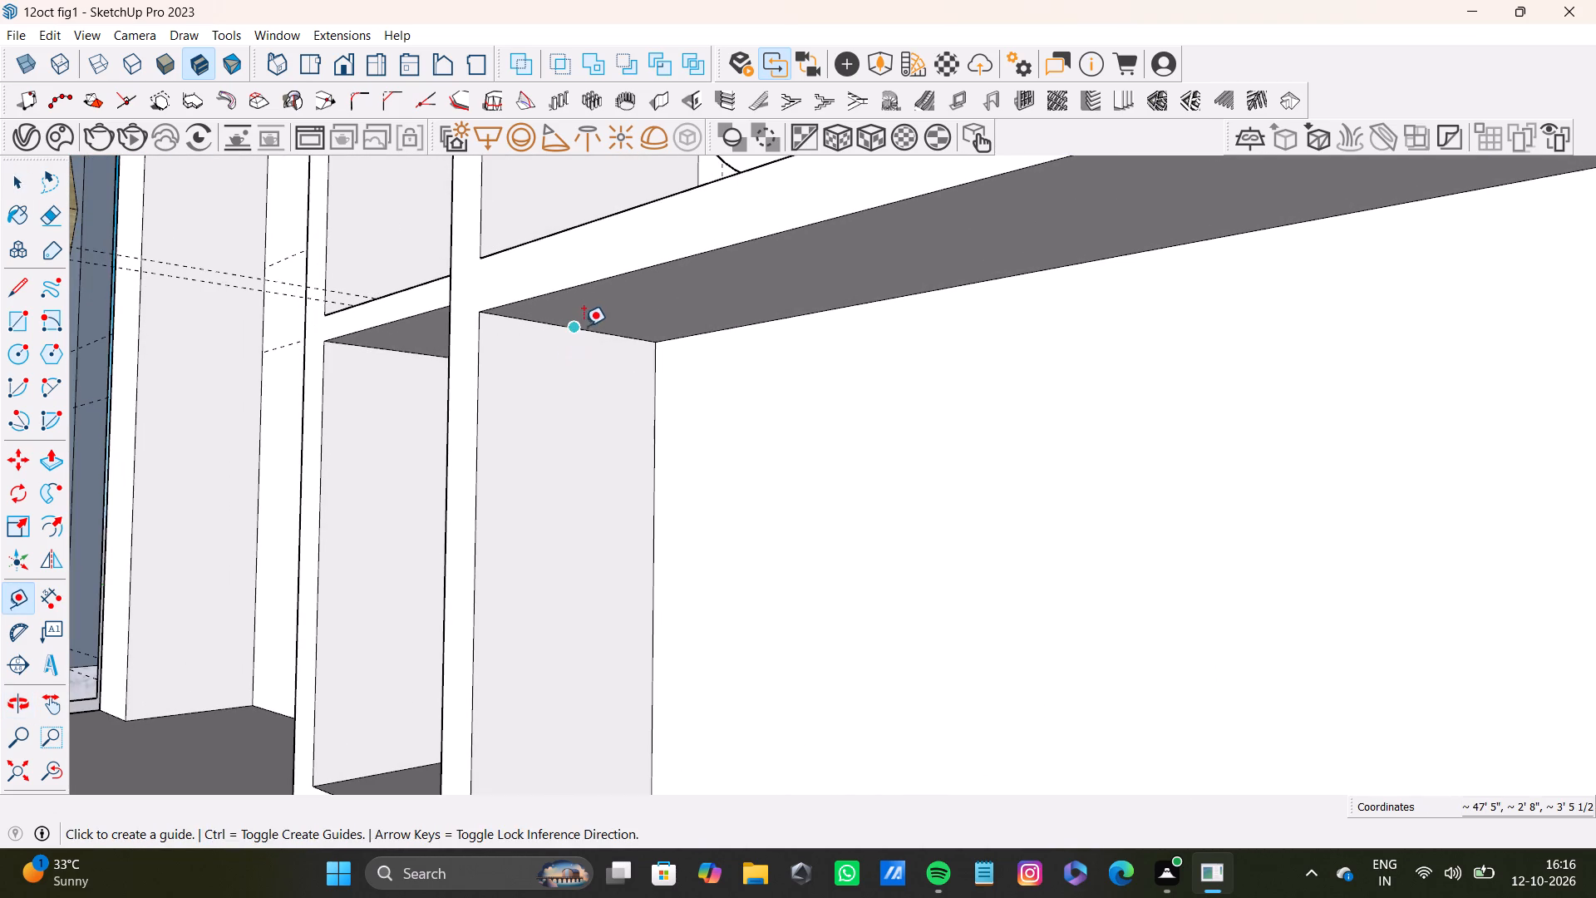
pyautogui.click(582, 332)
pyautogui.scroll(-4, 633, 420)
pyautogui.moveTo(632, 450); pyautogui.dragTo(642, 438, button='middle')
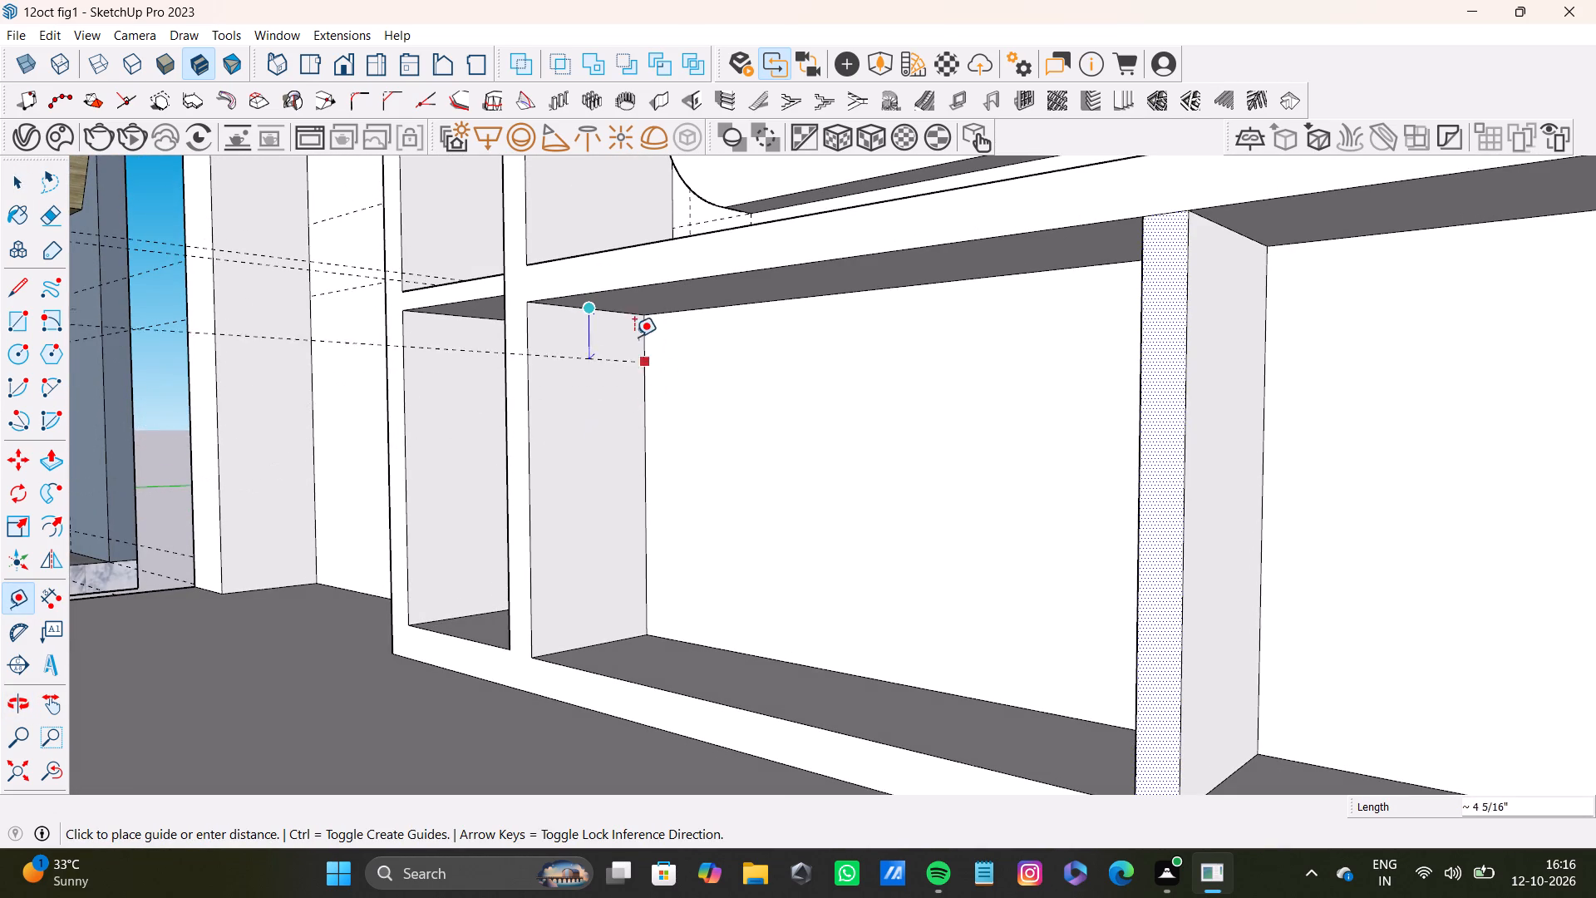
pyautogui.click(642, 413)
# Add a parallel horizontal guide 13/16" below the first one on the compartment's inner side face.
pyautogui.scroll(6, 579, 417)
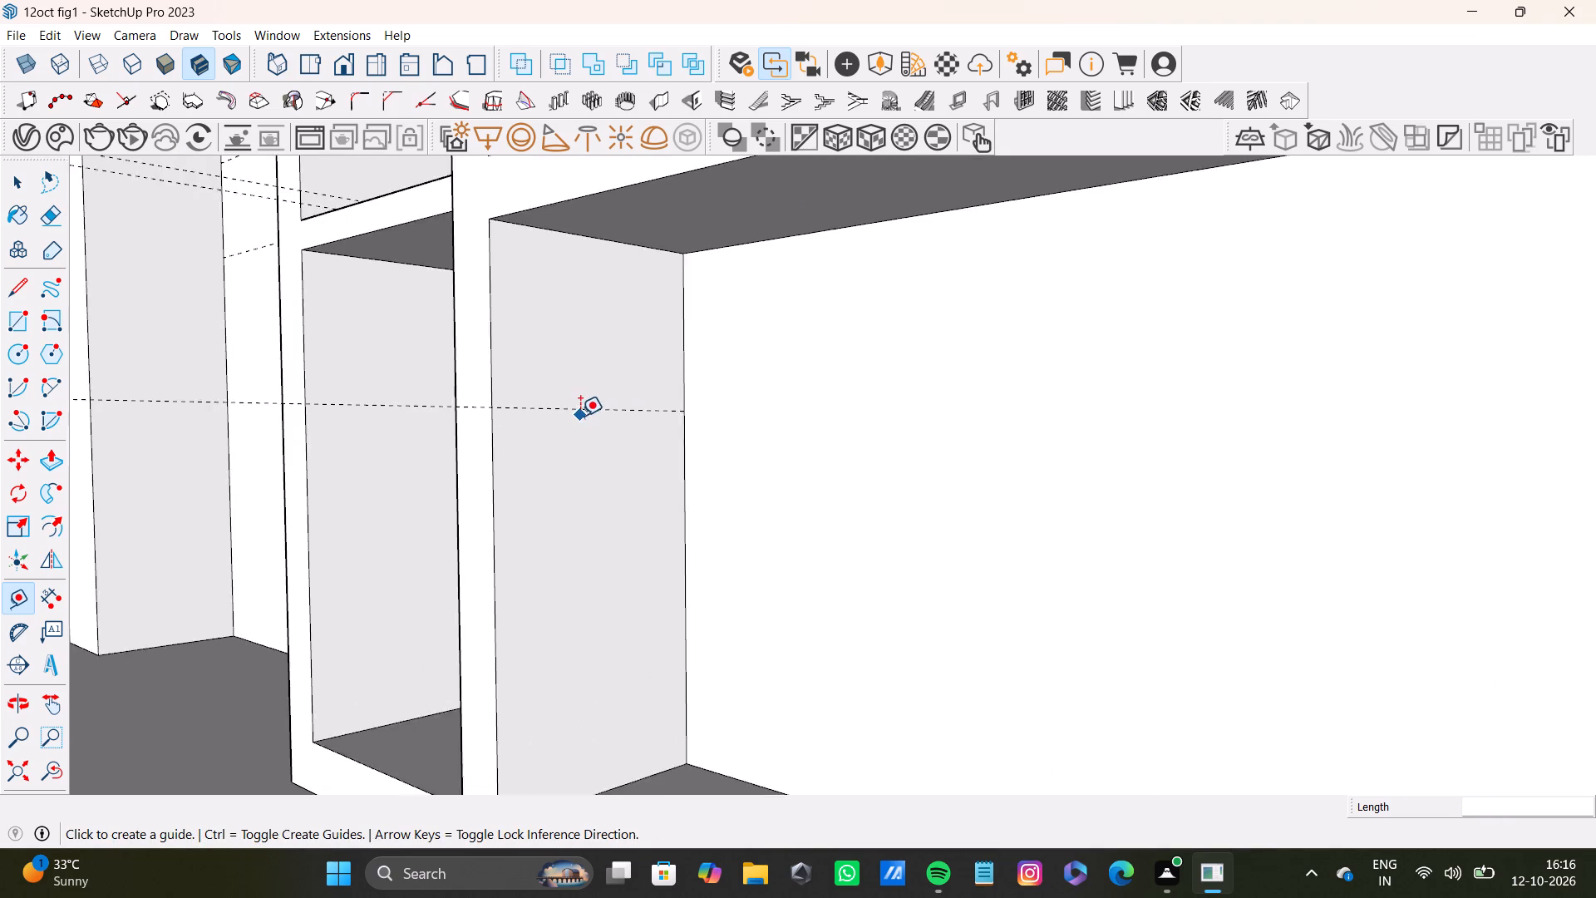
pyautogui.scroll(3, 580, 416)
pyautogui.click(596, 406)
pyautogui.click(645, 430)
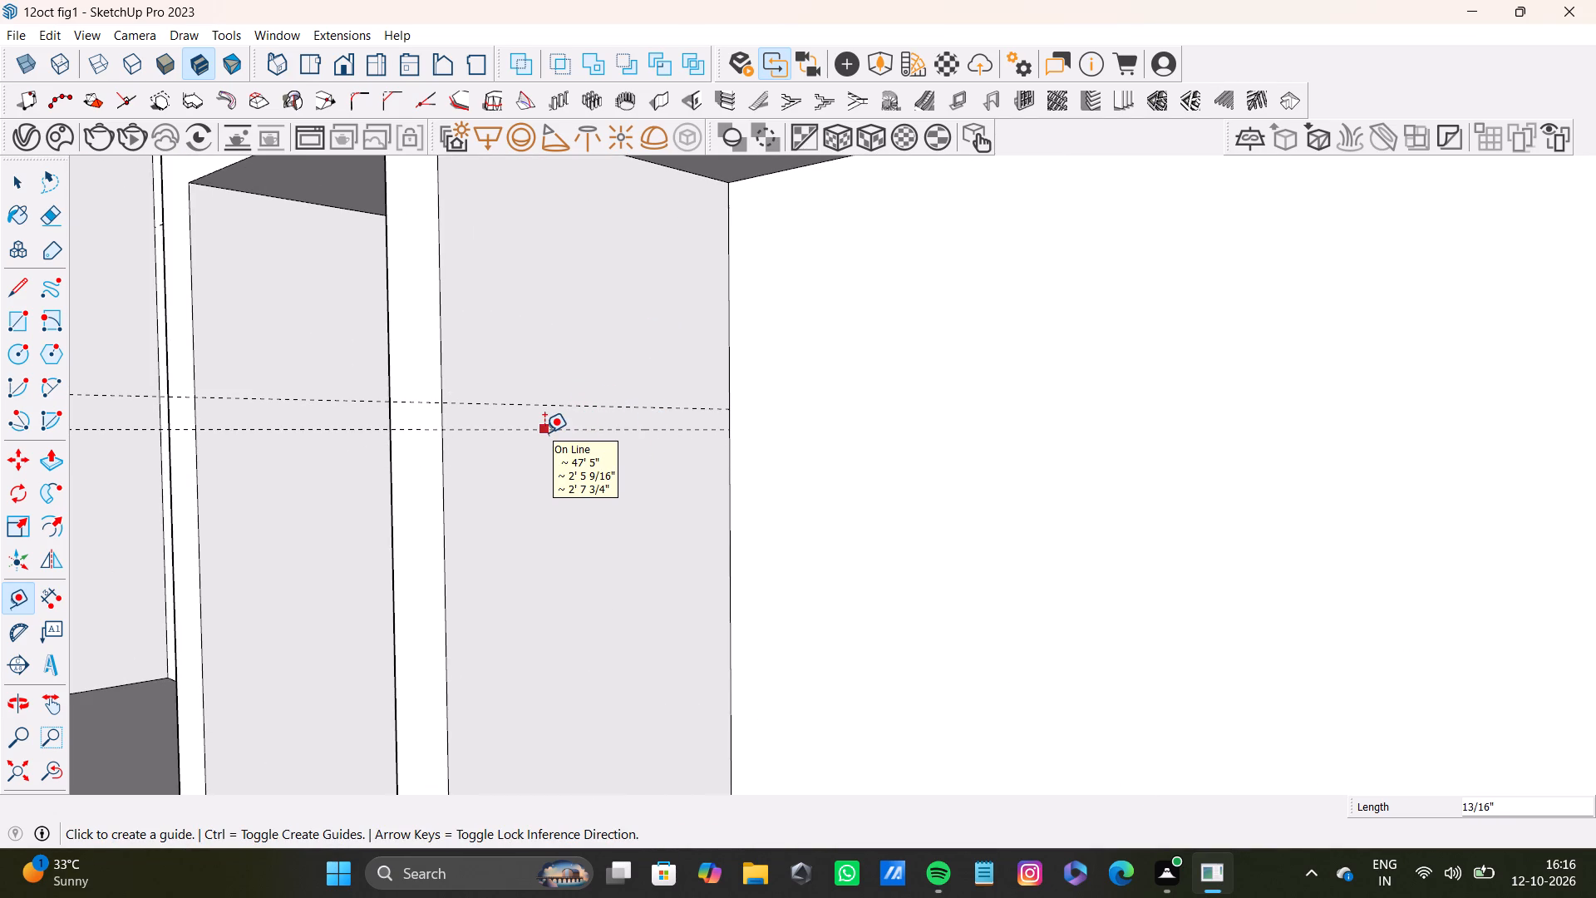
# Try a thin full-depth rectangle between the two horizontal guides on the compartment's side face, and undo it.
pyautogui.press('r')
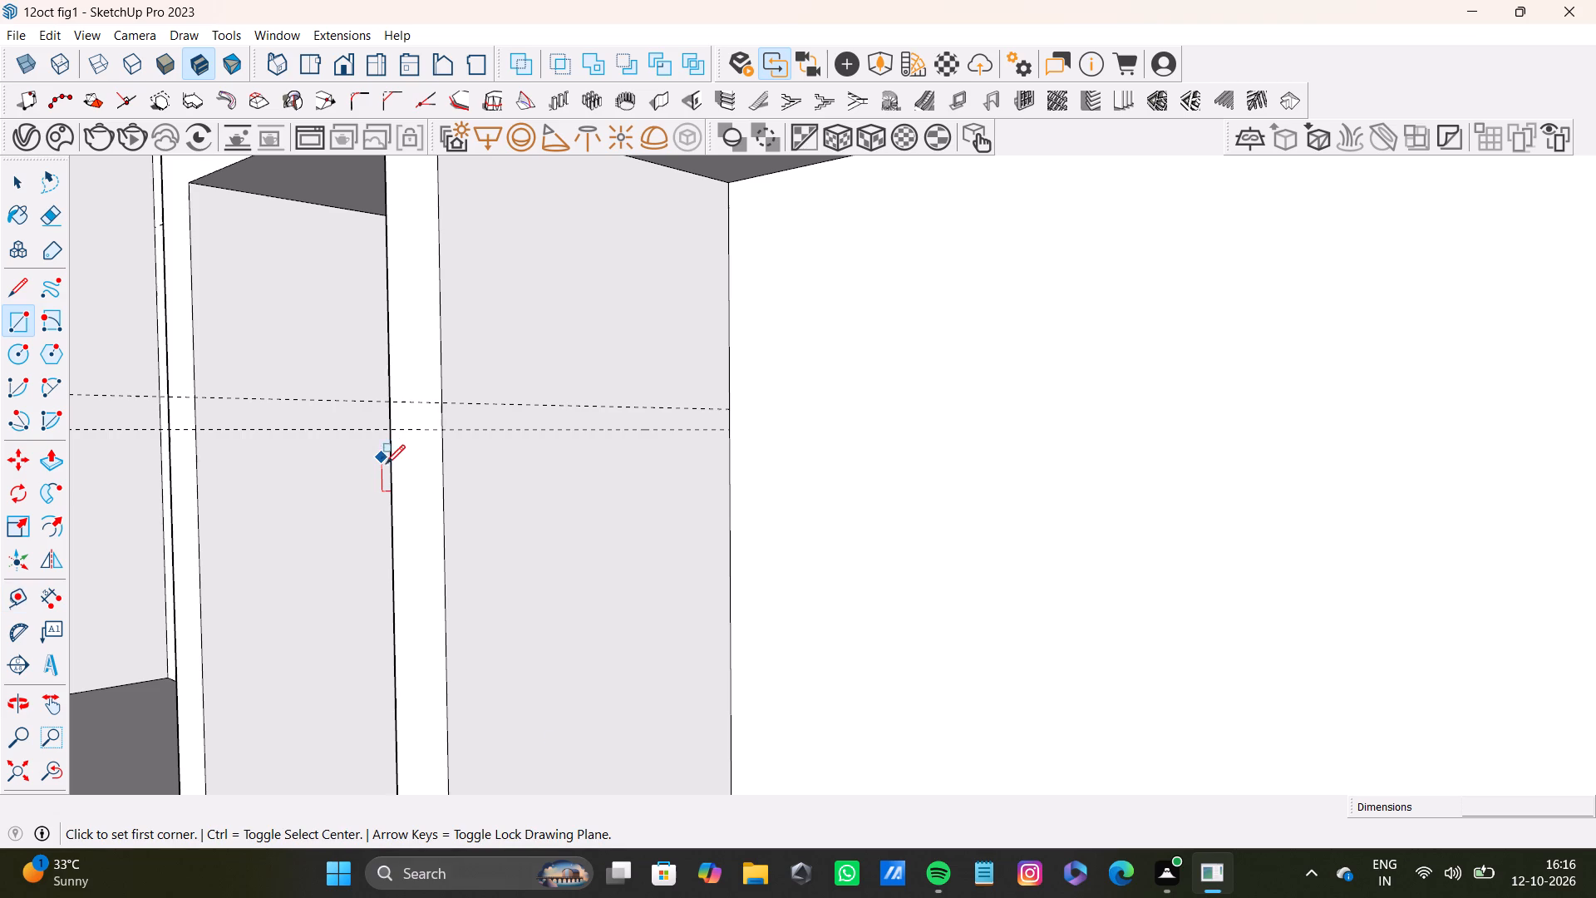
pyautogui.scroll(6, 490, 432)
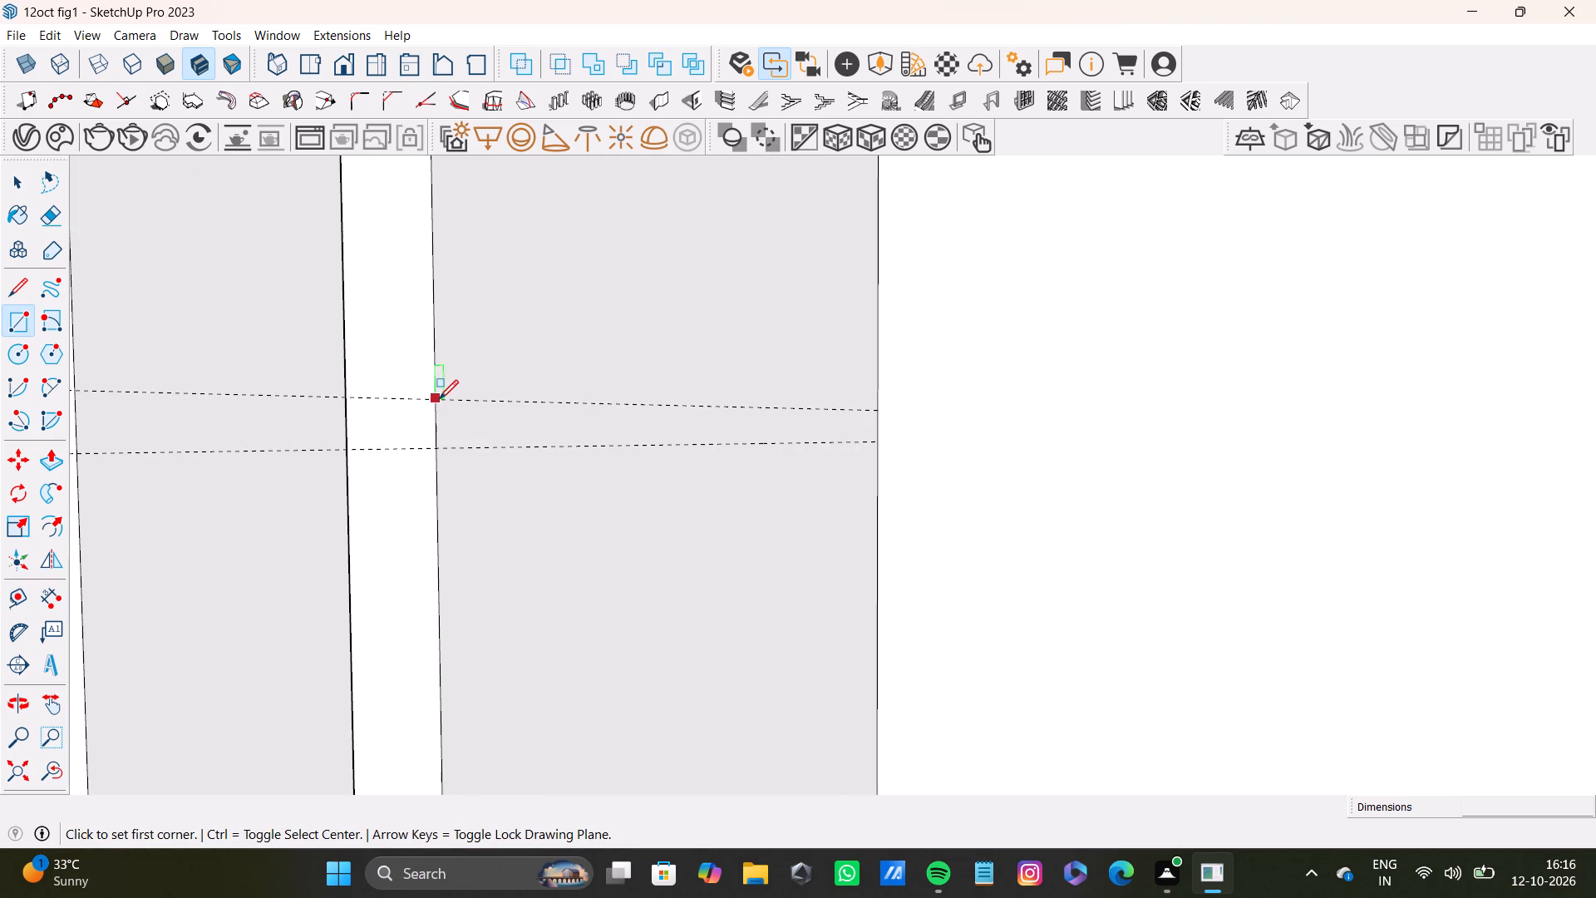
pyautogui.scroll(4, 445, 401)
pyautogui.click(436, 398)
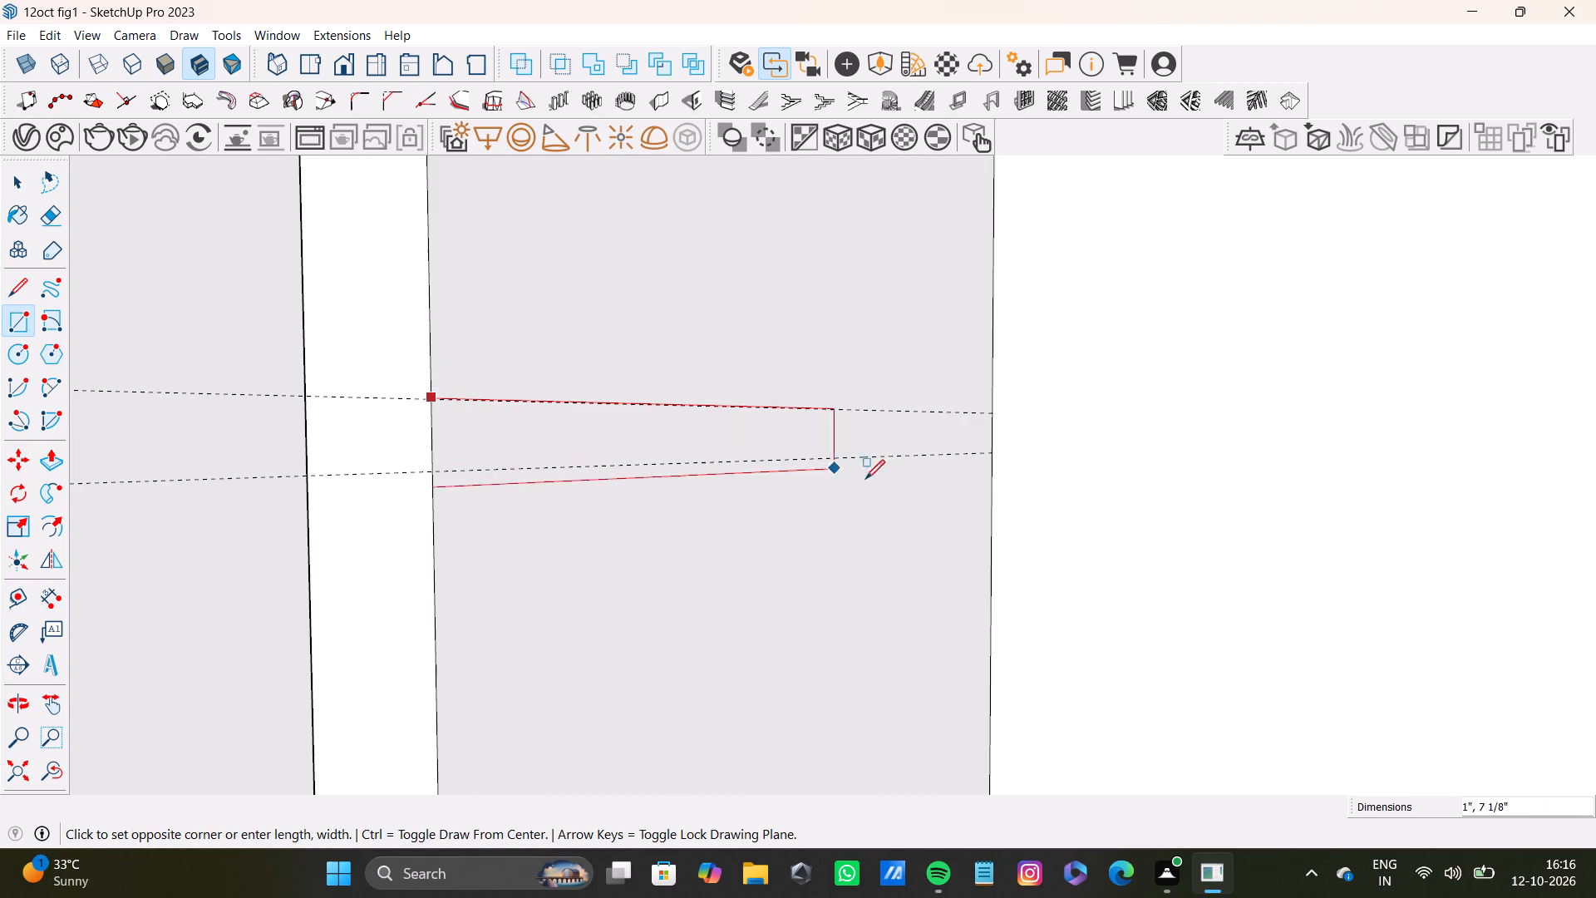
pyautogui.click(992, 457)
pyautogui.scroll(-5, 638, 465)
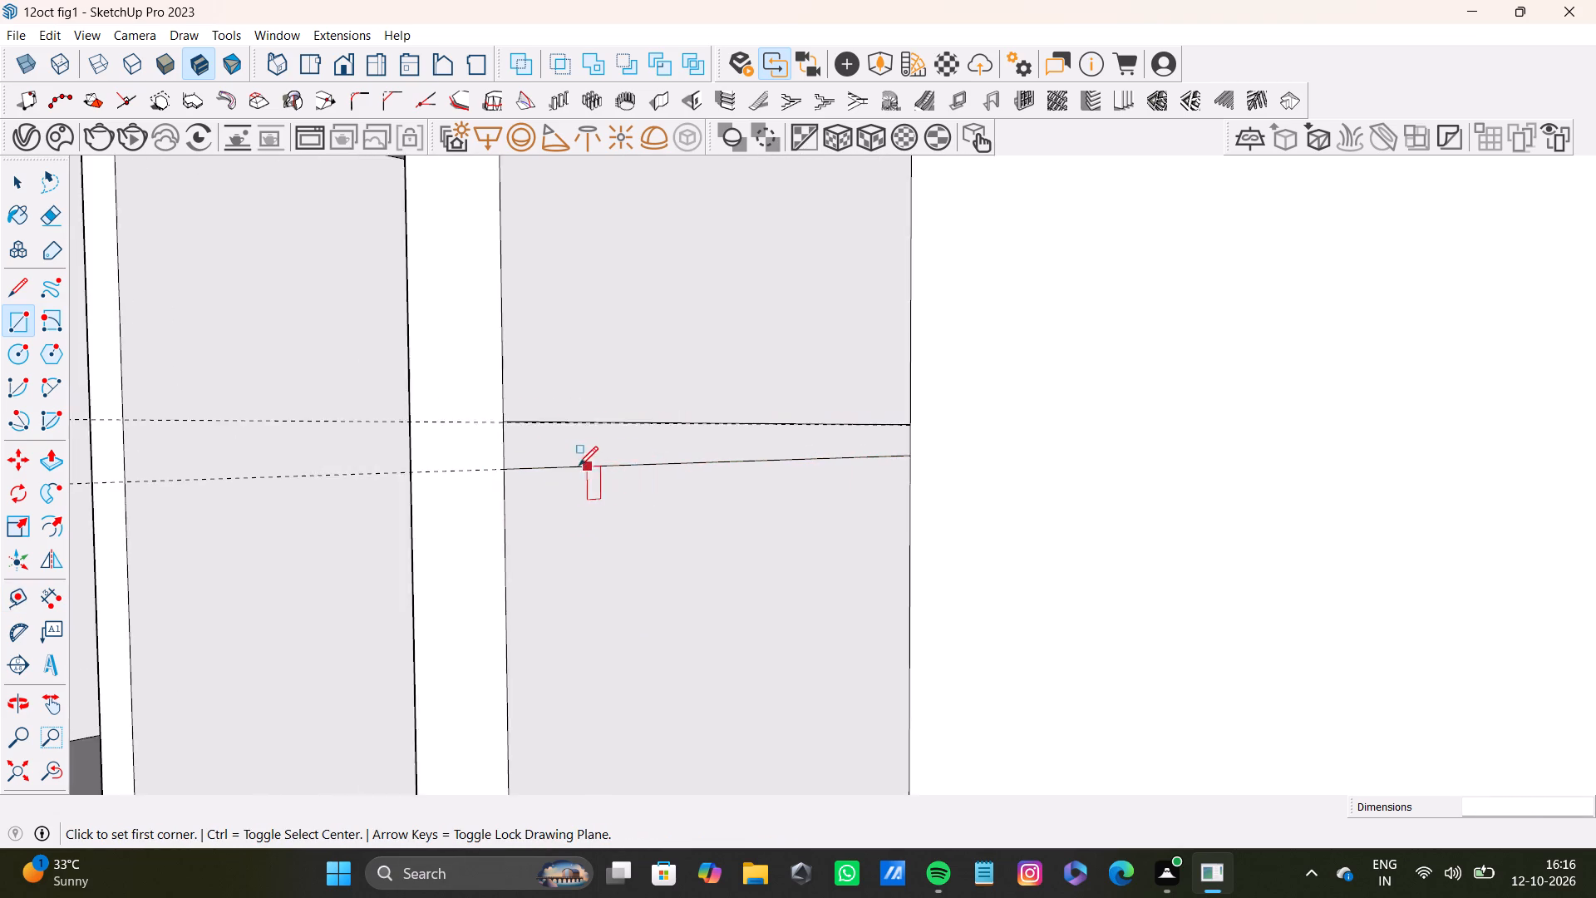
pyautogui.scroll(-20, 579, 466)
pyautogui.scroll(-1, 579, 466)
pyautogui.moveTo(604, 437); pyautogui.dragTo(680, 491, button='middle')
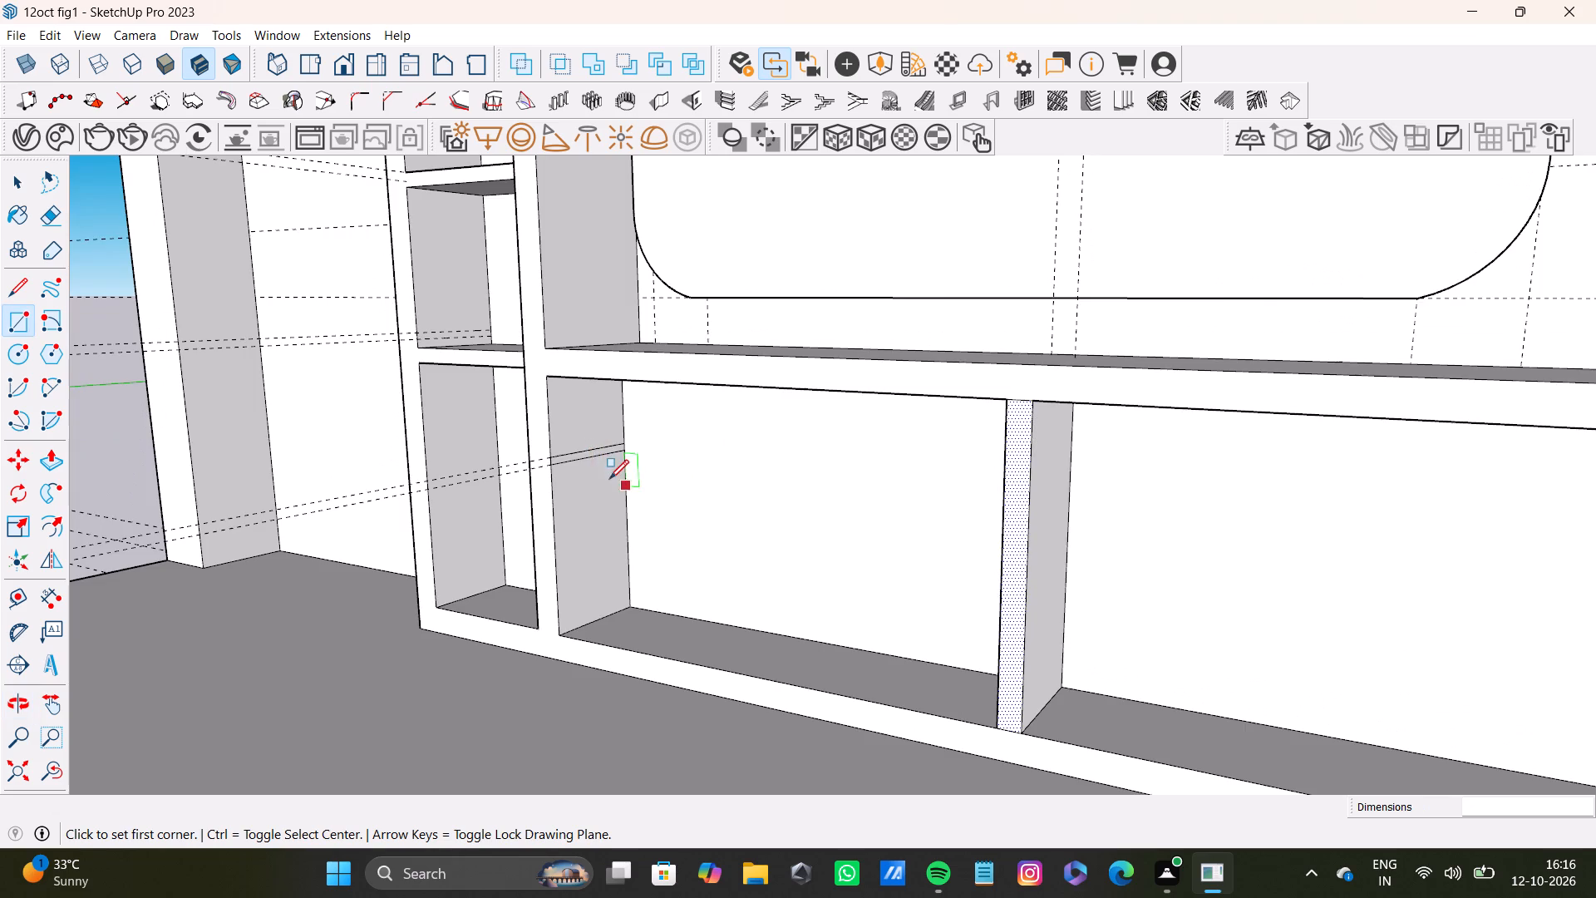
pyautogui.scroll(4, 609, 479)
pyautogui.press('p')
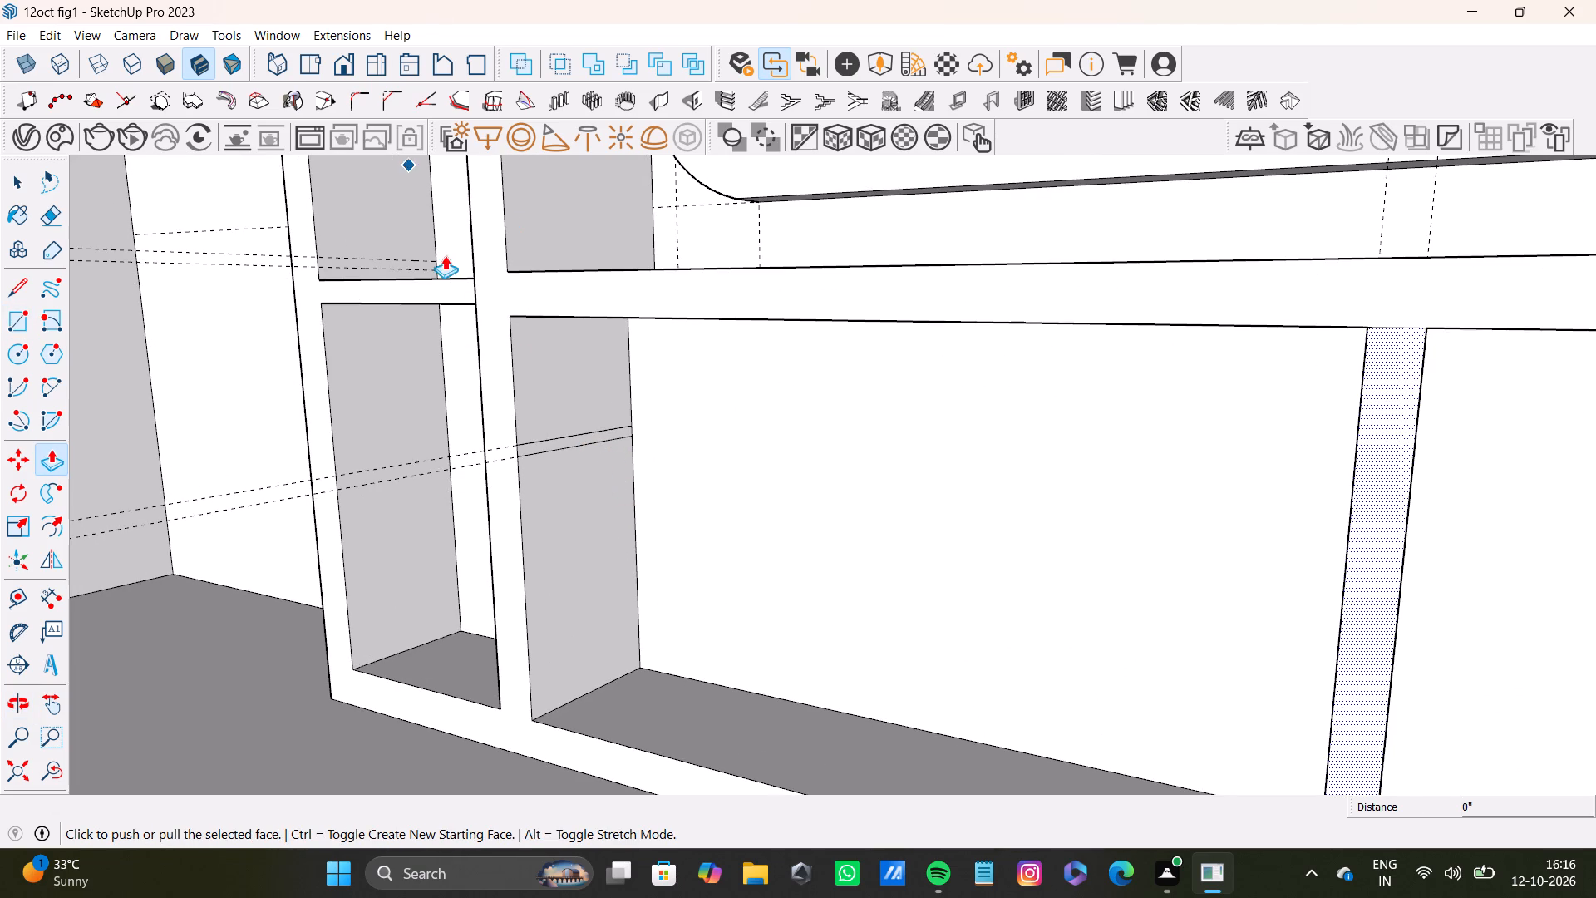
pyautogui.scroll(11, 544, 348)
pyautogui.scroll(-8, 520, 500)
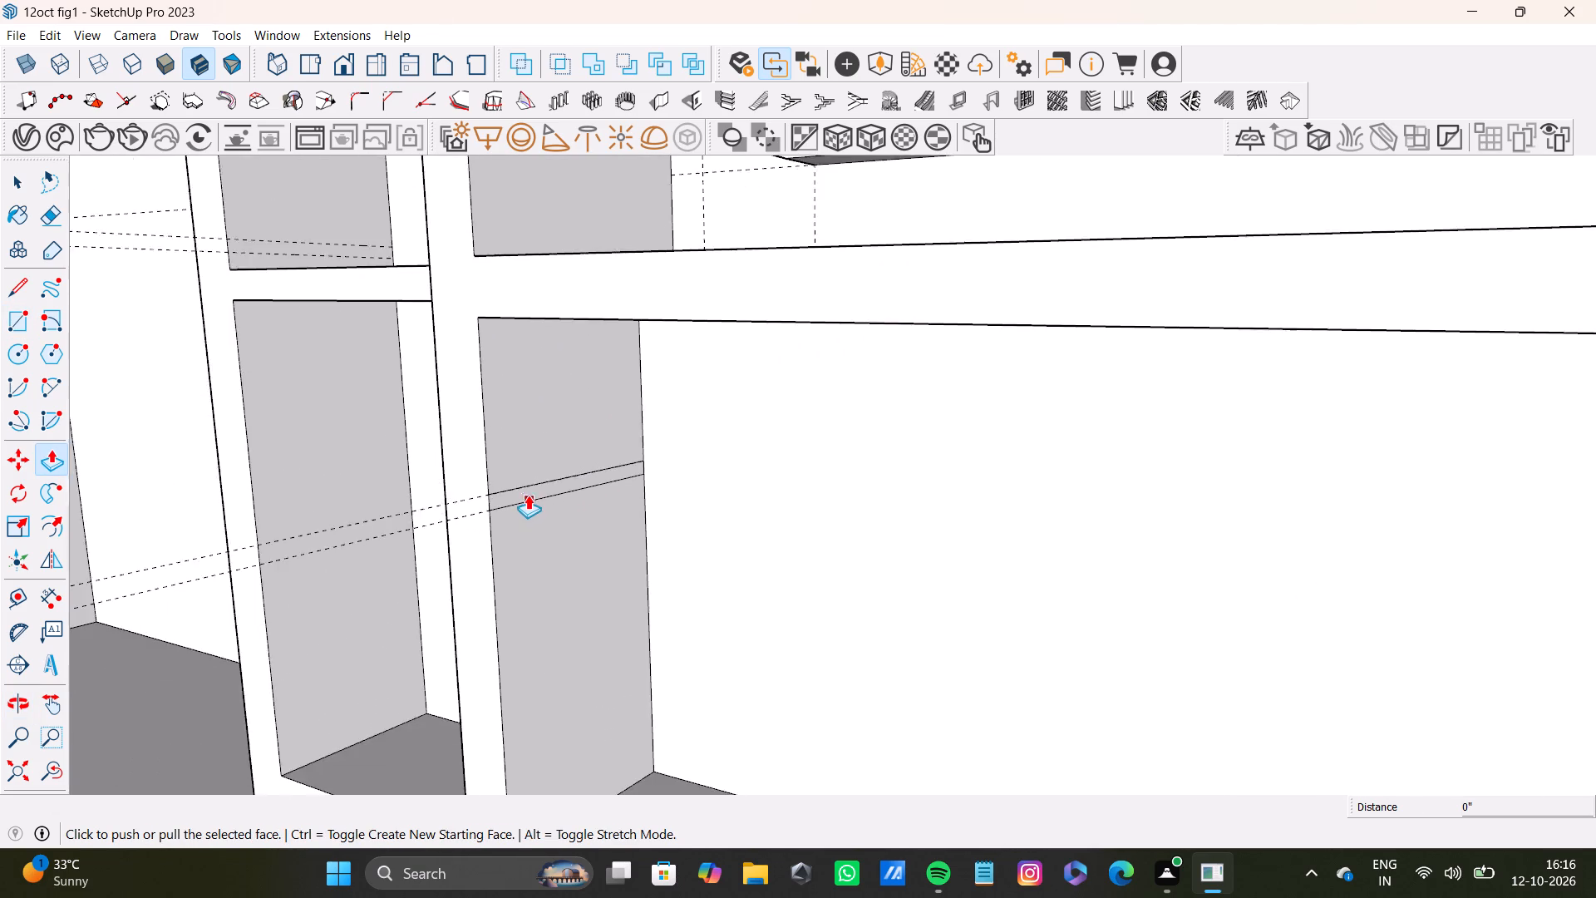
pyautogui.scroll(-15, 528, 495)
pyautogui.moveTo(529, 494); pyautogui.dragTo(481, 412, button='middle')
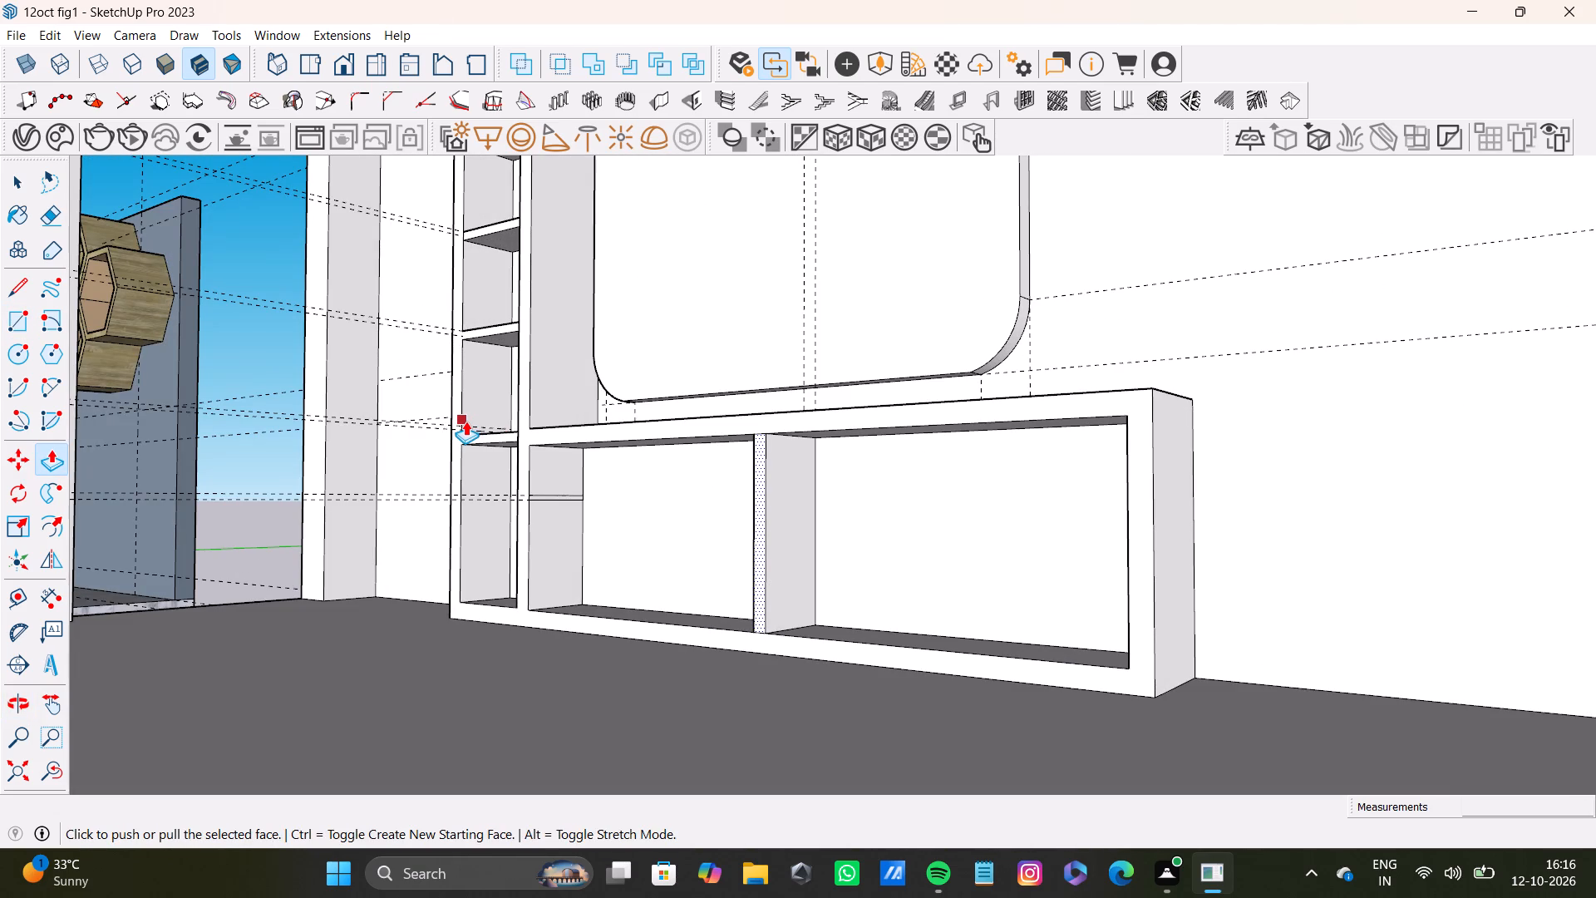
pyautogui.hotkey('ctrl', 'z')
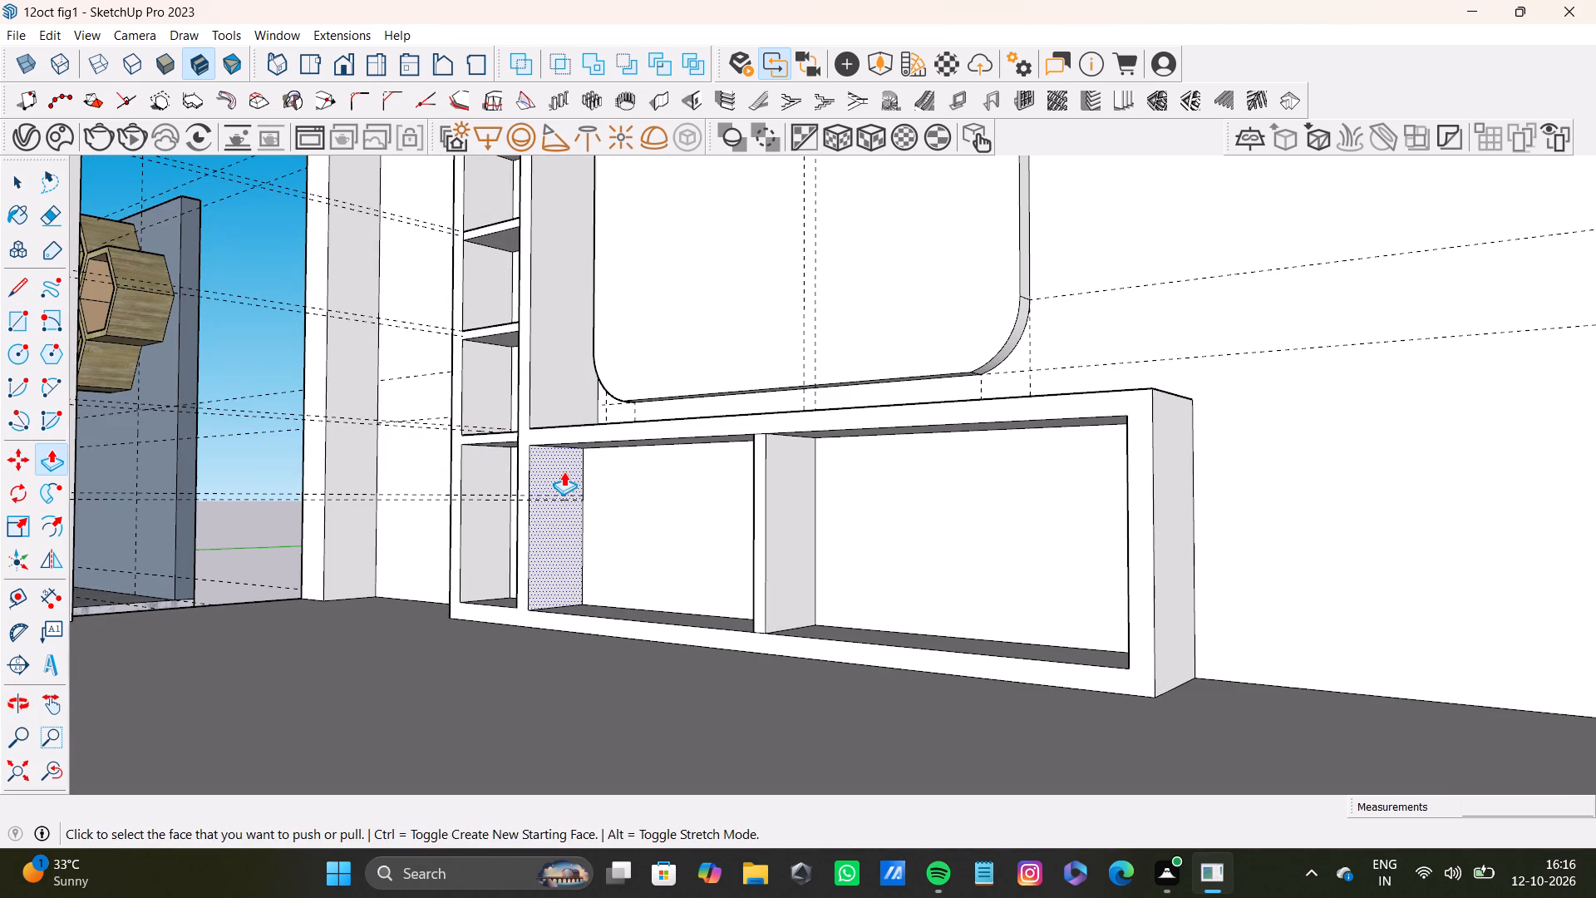
# Draw a full-depth rectangle 13/16" tall between the two horizontal guides on the compartment's side face.
pyautogui.scroll(13, 562, 504)
pyautogui.click(22, 330)
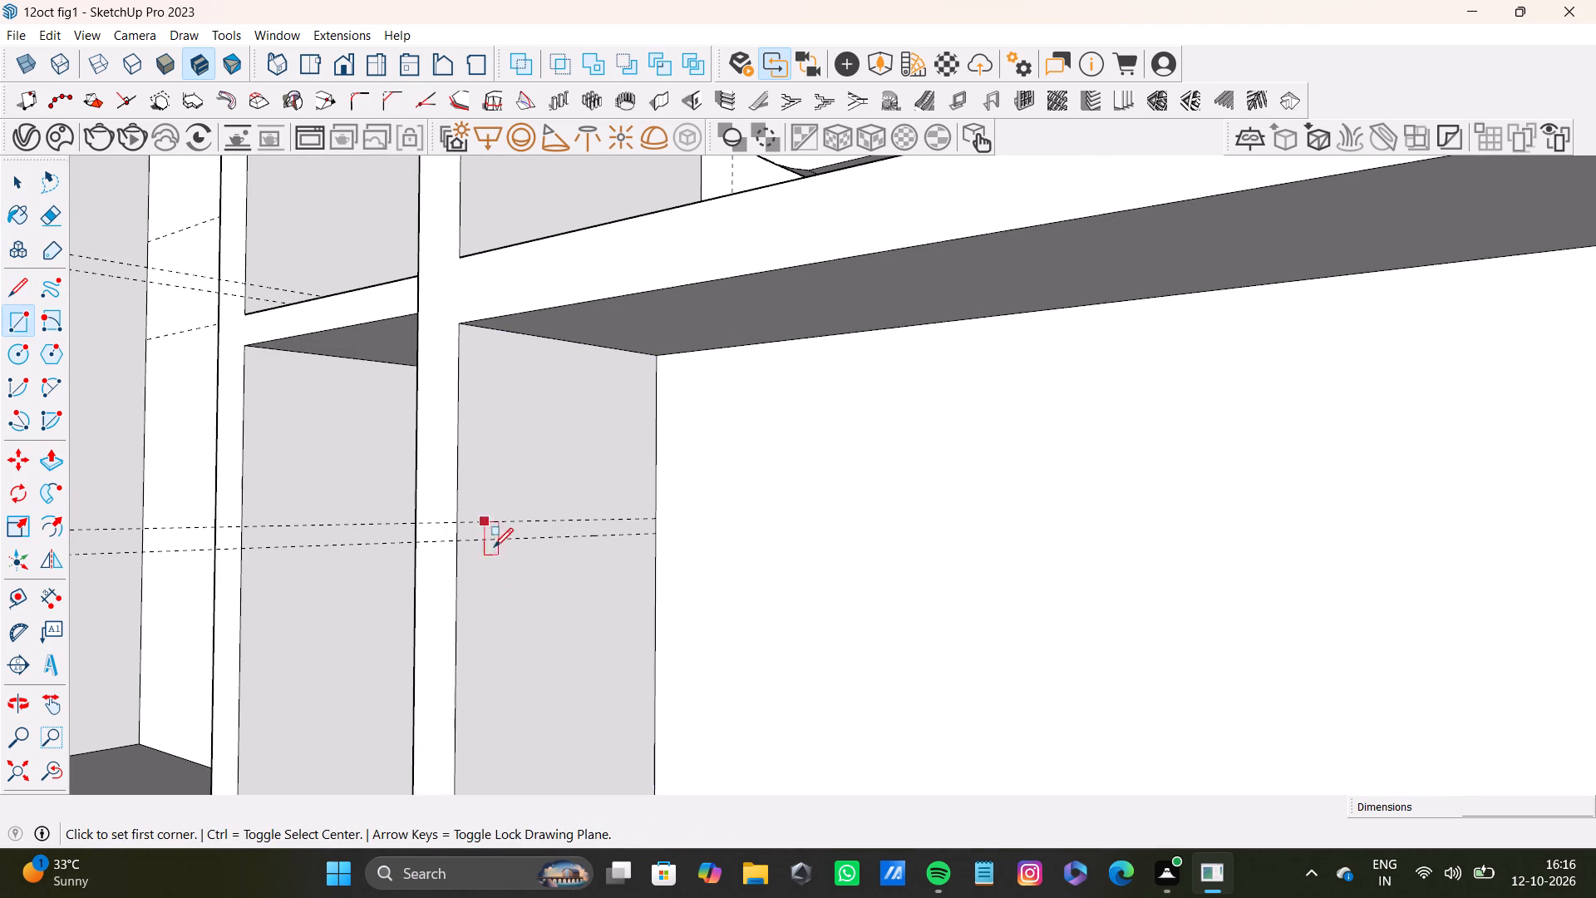
pyautogui.scroll(8, 494, 545)
pyautogui.moveTo(489, 567); pyautogui.dragTo(421, 593, button='middle')
pyautogui.scroll(3, 378, 530)
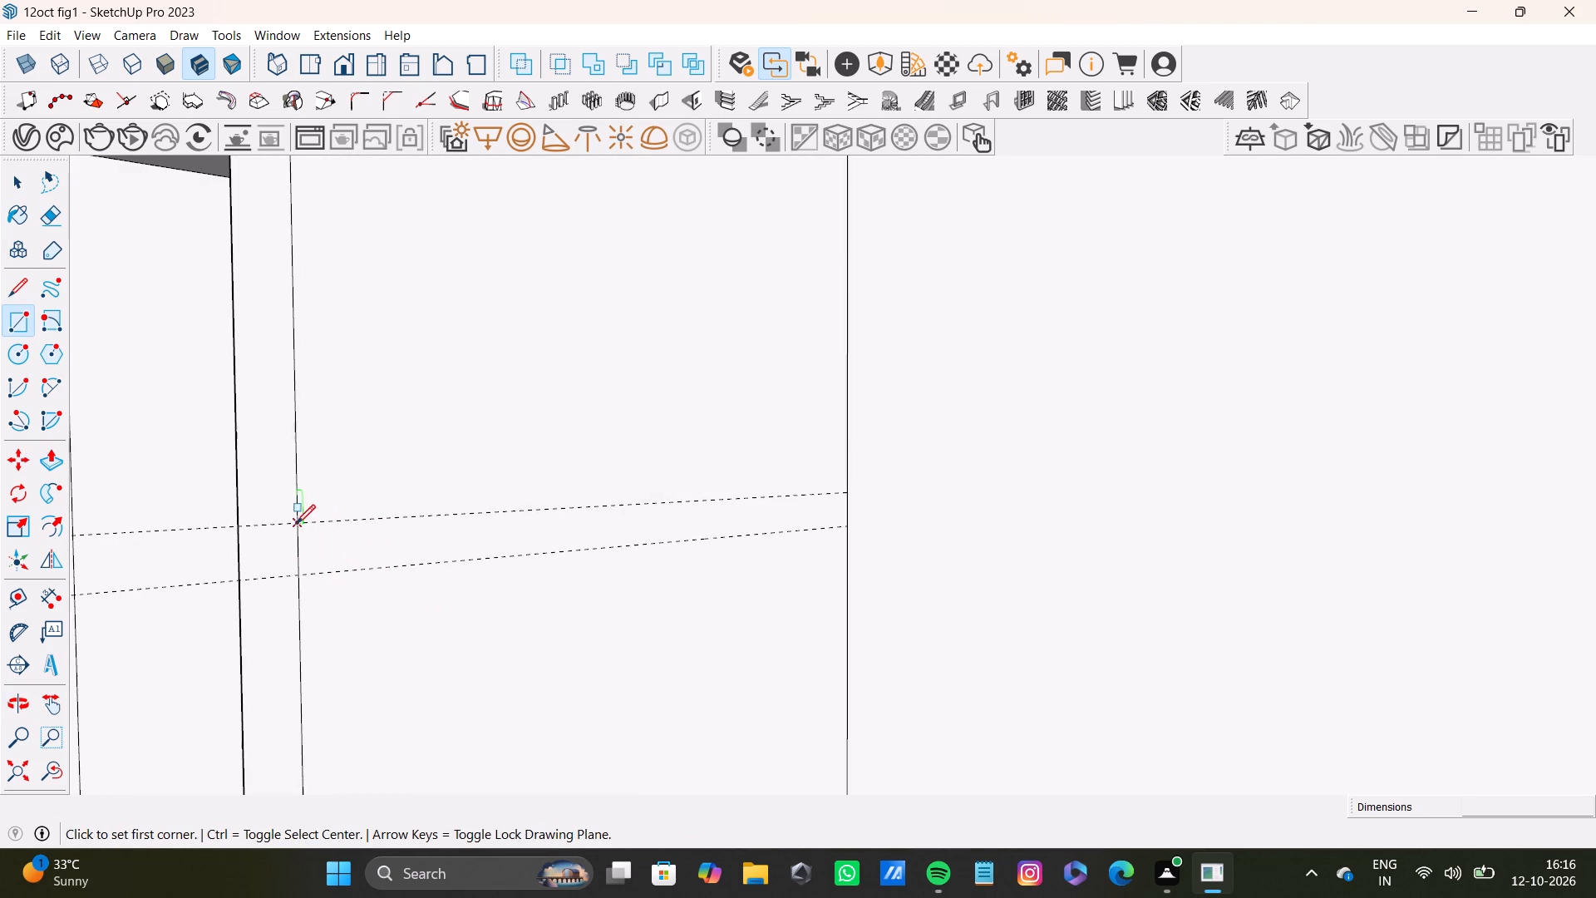
pyautogui.click(297, 522)
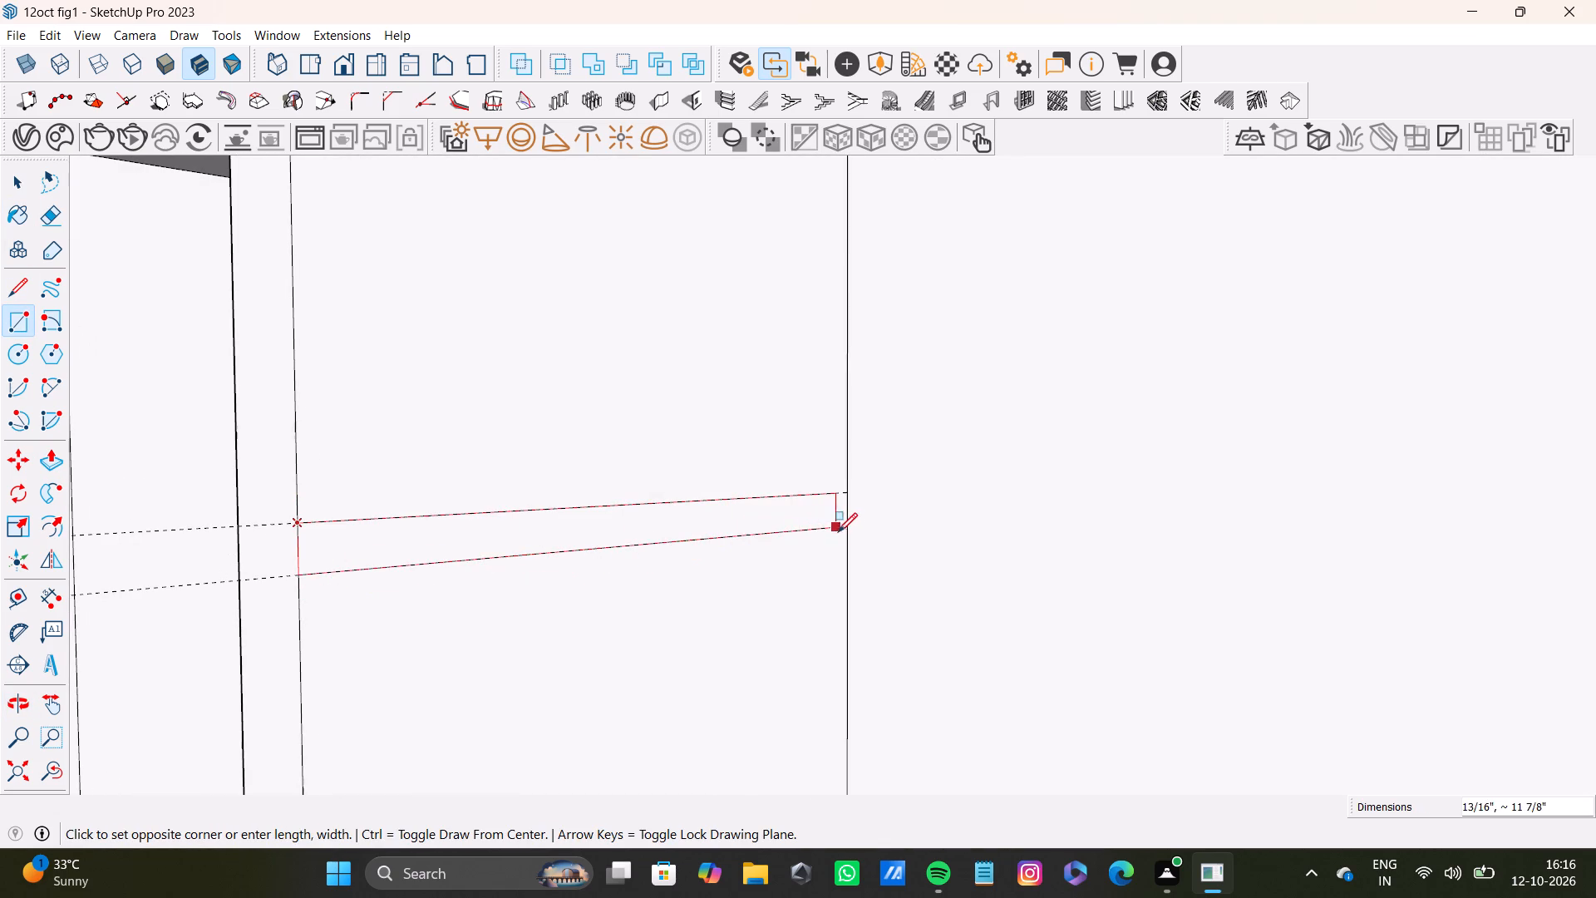
pyautogui.click(846, 529)
# Push/Pull the thin strip partway out from the column-side face toward the divider to start a shelf.
pyautogui.scroll(-14, 646, 548)
pyautogui.keyDown('shift'); pyautogui.moveTo(518, 597); pyautogui.dragTo(511, 510, button='middle'); pyautogui.keyUp('shift')
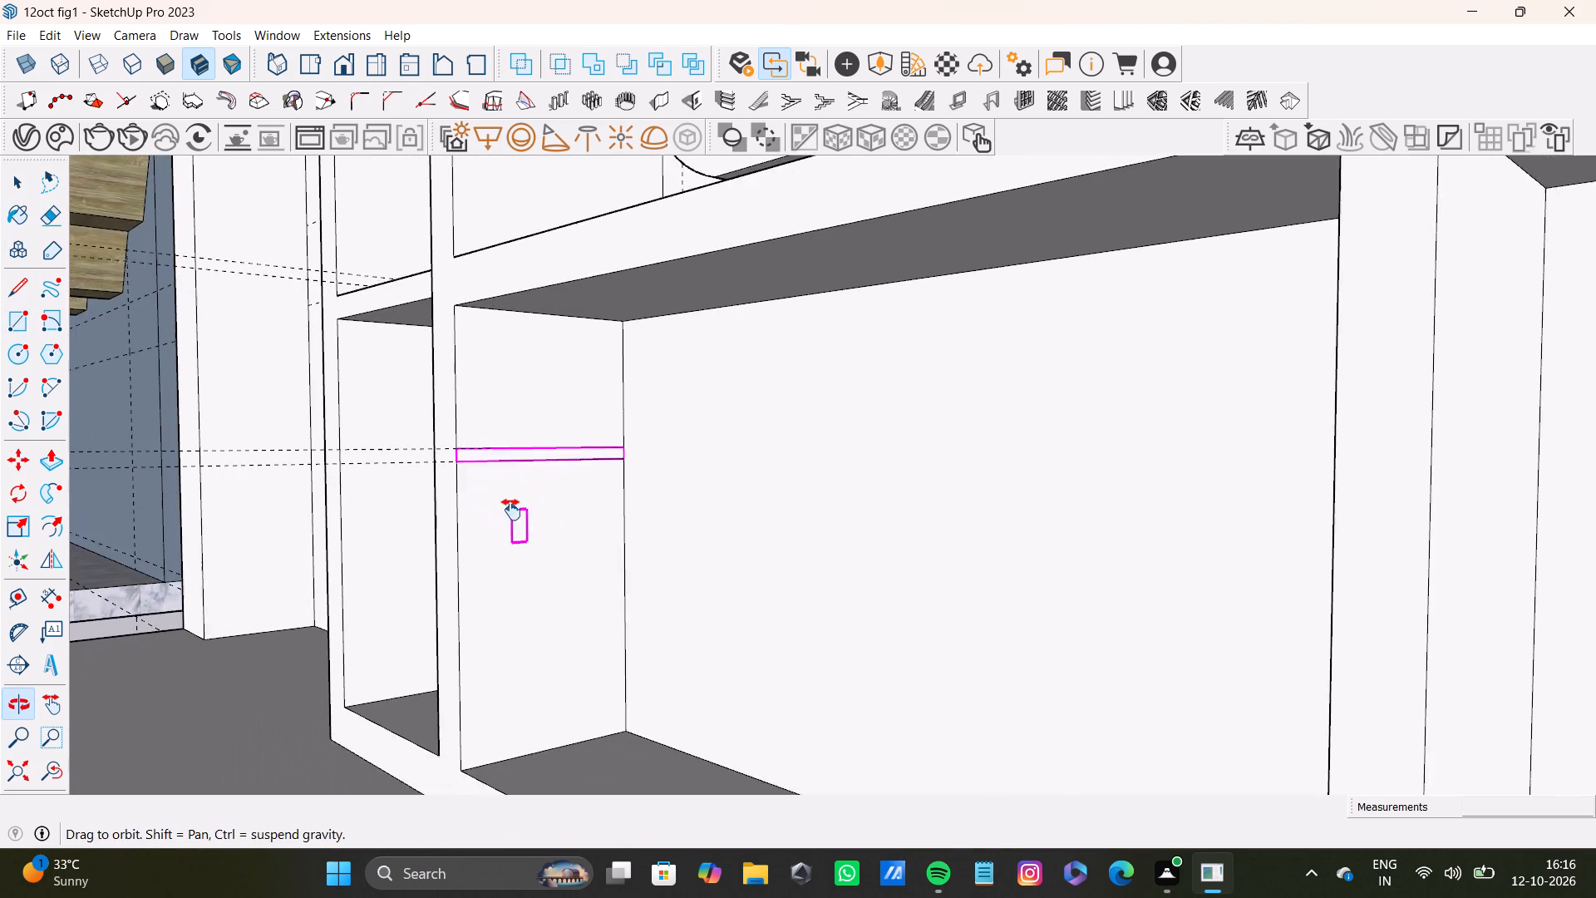
pyautogui.keyDown('shift'); pyautogui.moveTo(511, 510); pyautogui.dragTo(559, 511, button='middle'); pyautogui.keyUp('shift')
pyautogui.scroll(8, 534, 506)
pyautogui.press('space')
pyautogui.click(516, 407)
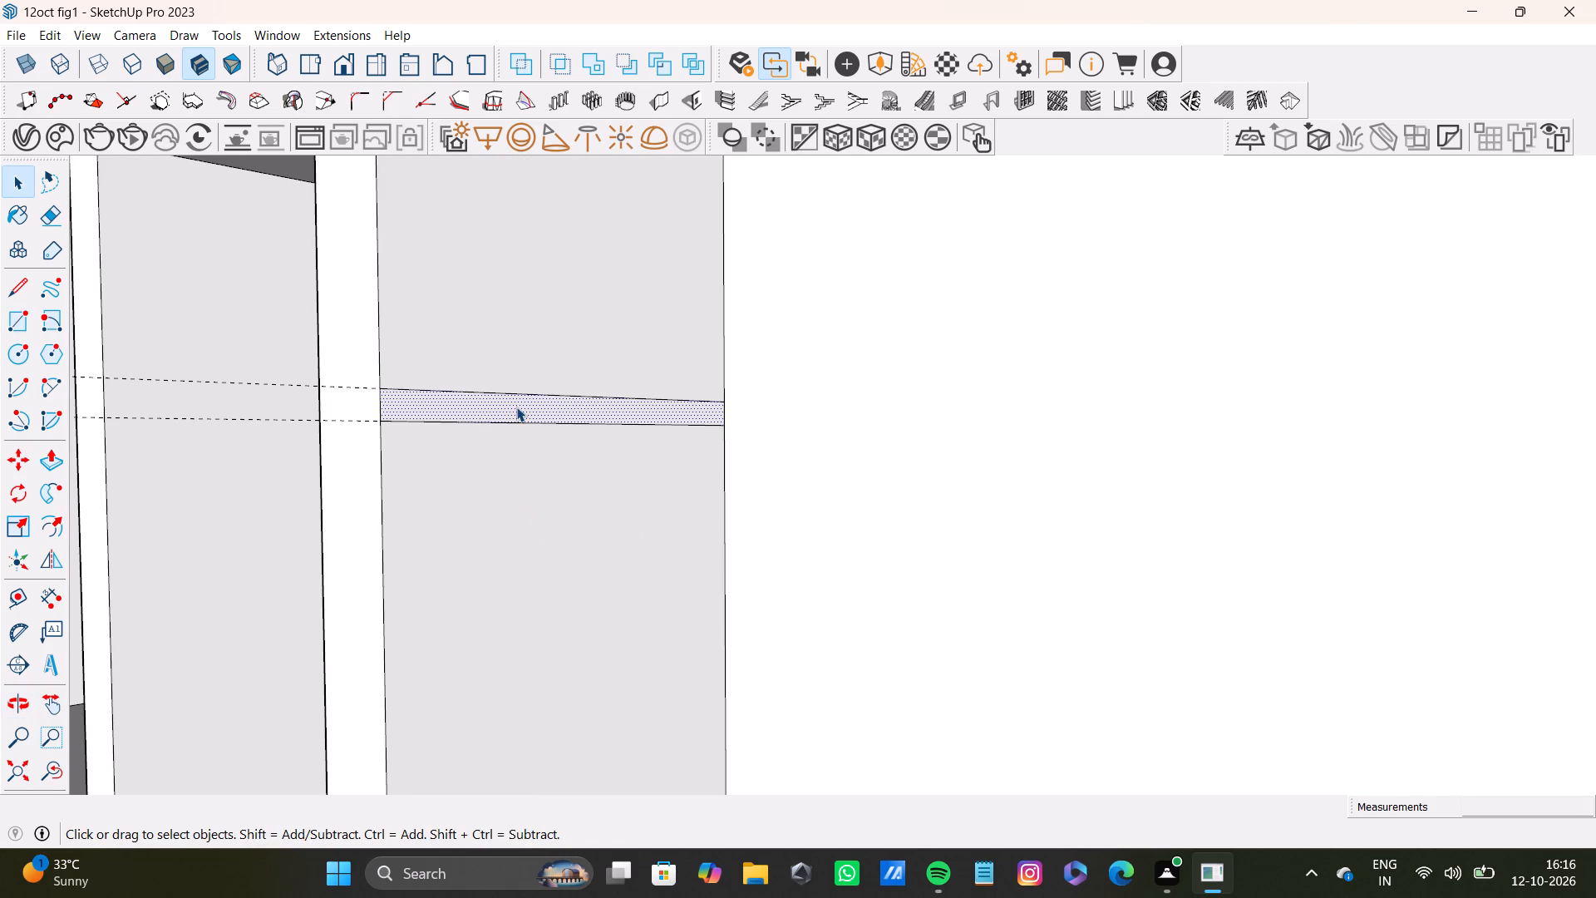
pyautogui.press('p')
pyautogui.moveTo(516, 407); pyautogui.dragTo(777, 447)
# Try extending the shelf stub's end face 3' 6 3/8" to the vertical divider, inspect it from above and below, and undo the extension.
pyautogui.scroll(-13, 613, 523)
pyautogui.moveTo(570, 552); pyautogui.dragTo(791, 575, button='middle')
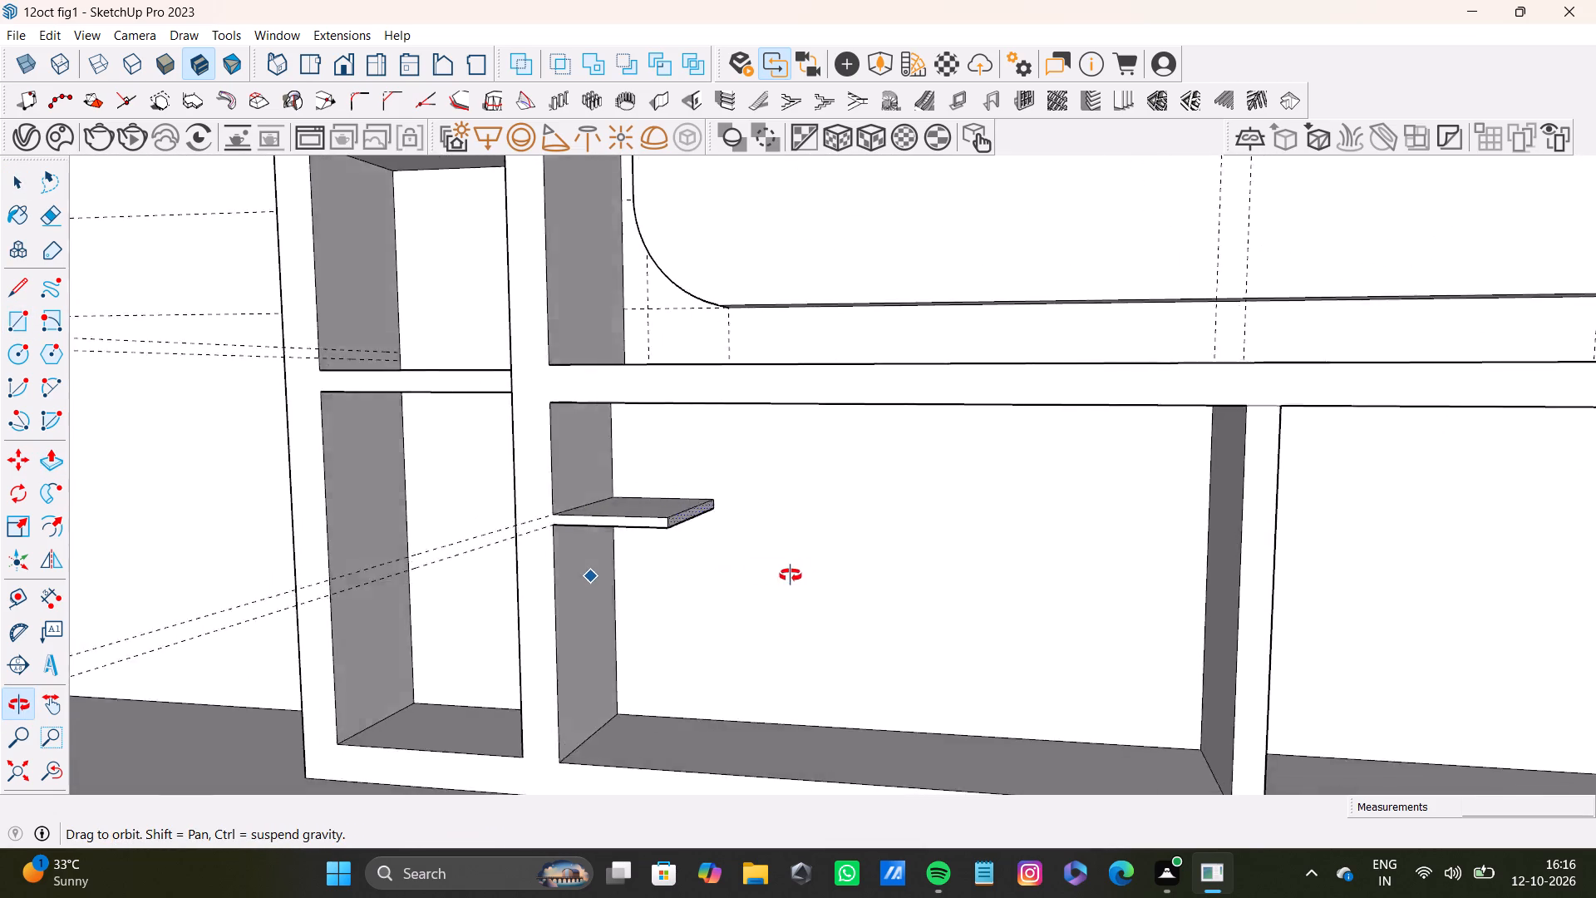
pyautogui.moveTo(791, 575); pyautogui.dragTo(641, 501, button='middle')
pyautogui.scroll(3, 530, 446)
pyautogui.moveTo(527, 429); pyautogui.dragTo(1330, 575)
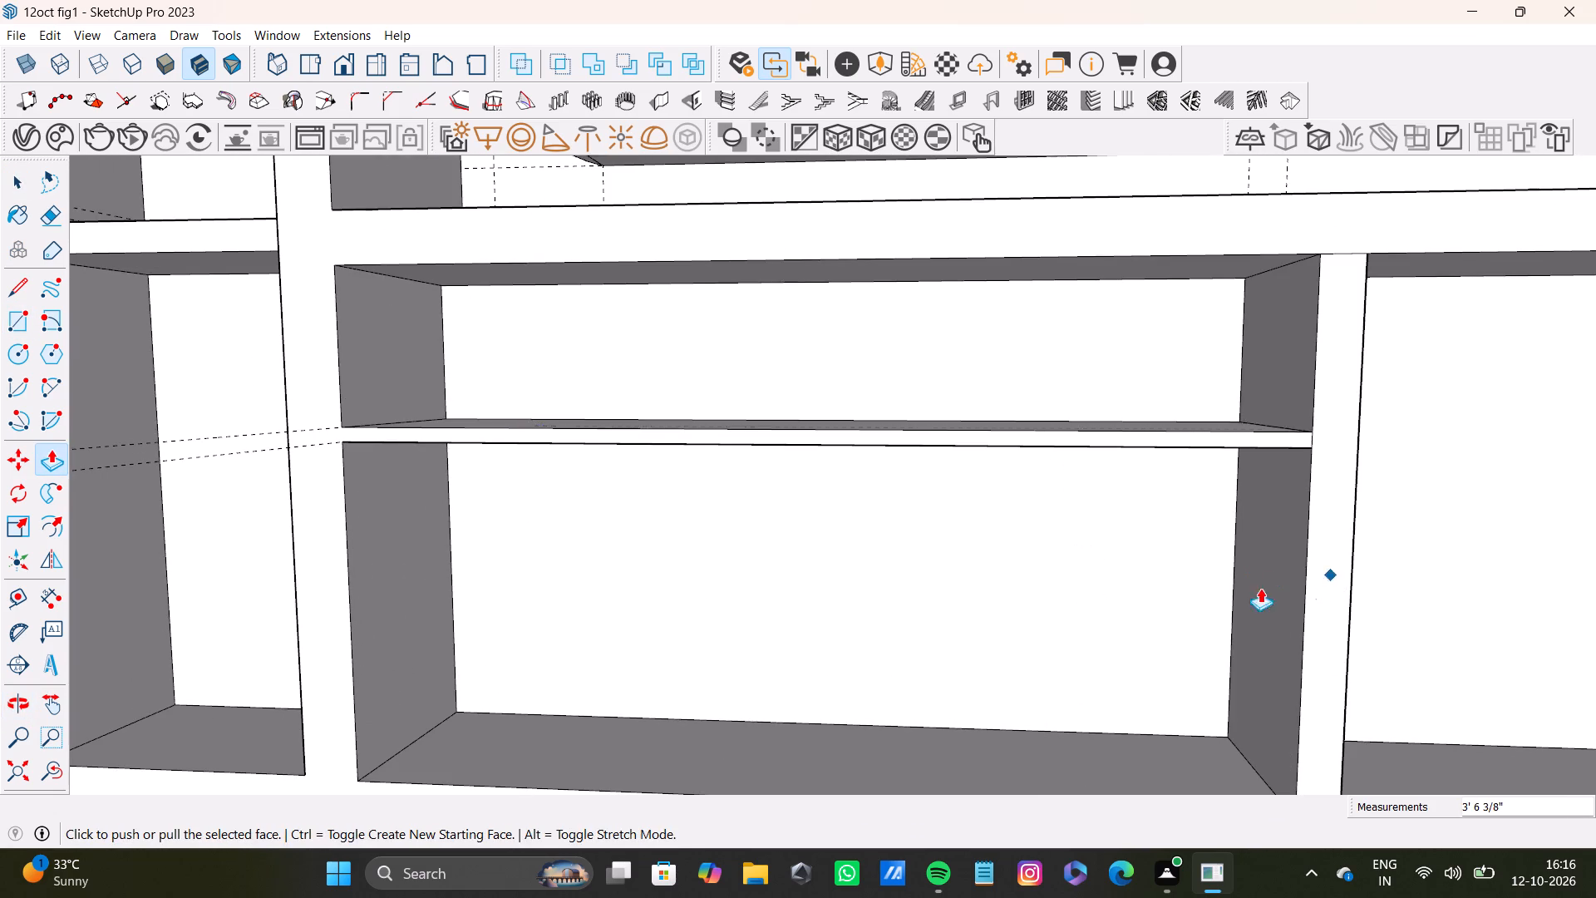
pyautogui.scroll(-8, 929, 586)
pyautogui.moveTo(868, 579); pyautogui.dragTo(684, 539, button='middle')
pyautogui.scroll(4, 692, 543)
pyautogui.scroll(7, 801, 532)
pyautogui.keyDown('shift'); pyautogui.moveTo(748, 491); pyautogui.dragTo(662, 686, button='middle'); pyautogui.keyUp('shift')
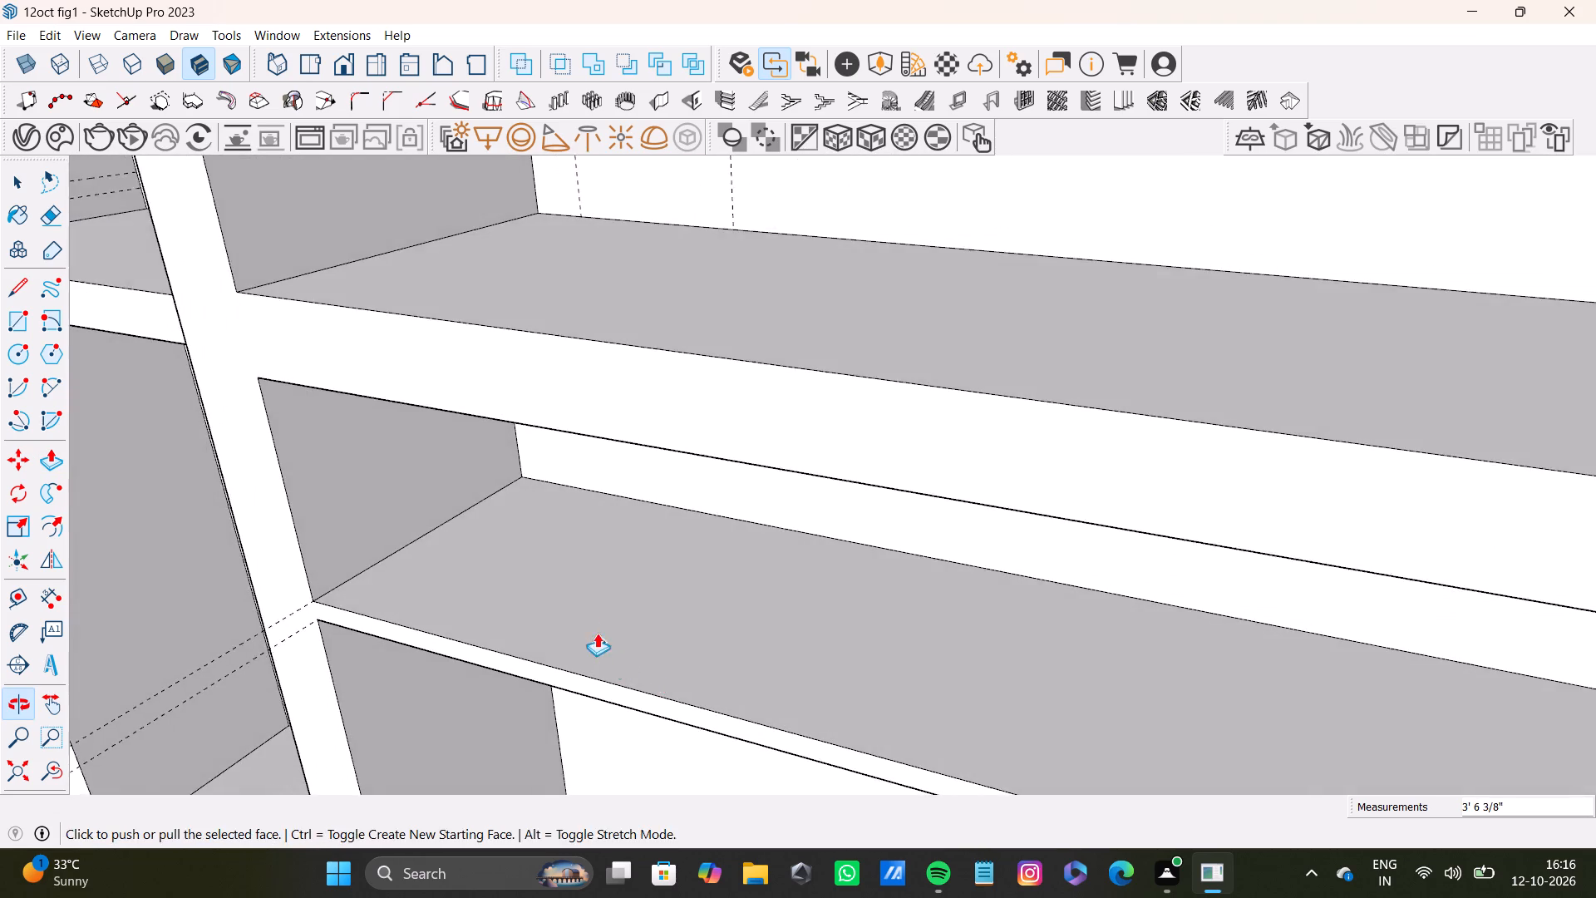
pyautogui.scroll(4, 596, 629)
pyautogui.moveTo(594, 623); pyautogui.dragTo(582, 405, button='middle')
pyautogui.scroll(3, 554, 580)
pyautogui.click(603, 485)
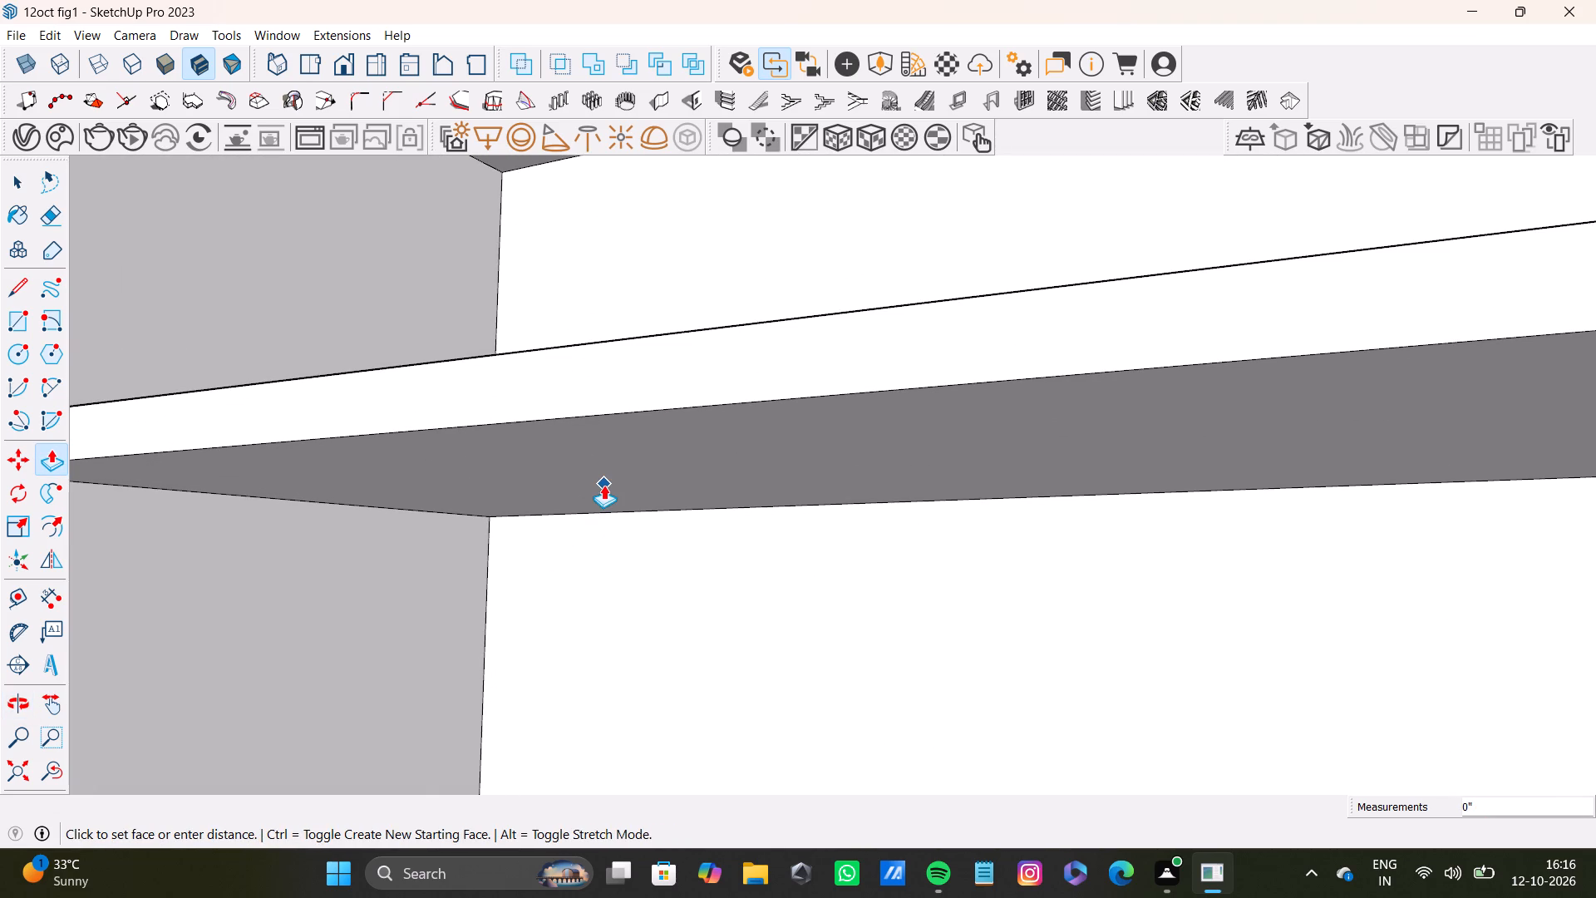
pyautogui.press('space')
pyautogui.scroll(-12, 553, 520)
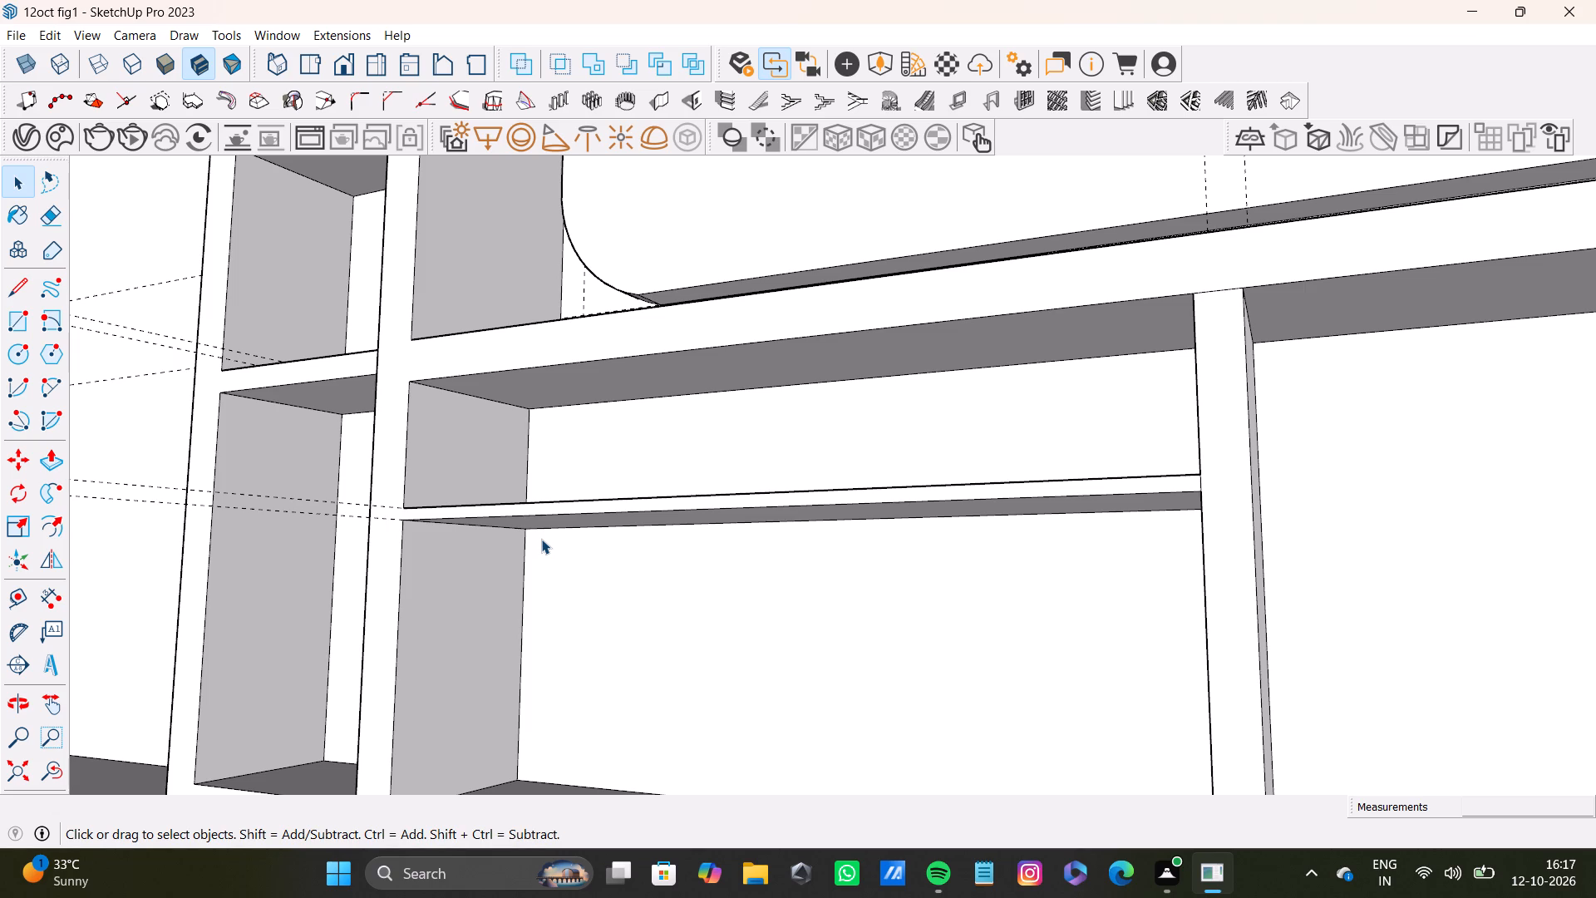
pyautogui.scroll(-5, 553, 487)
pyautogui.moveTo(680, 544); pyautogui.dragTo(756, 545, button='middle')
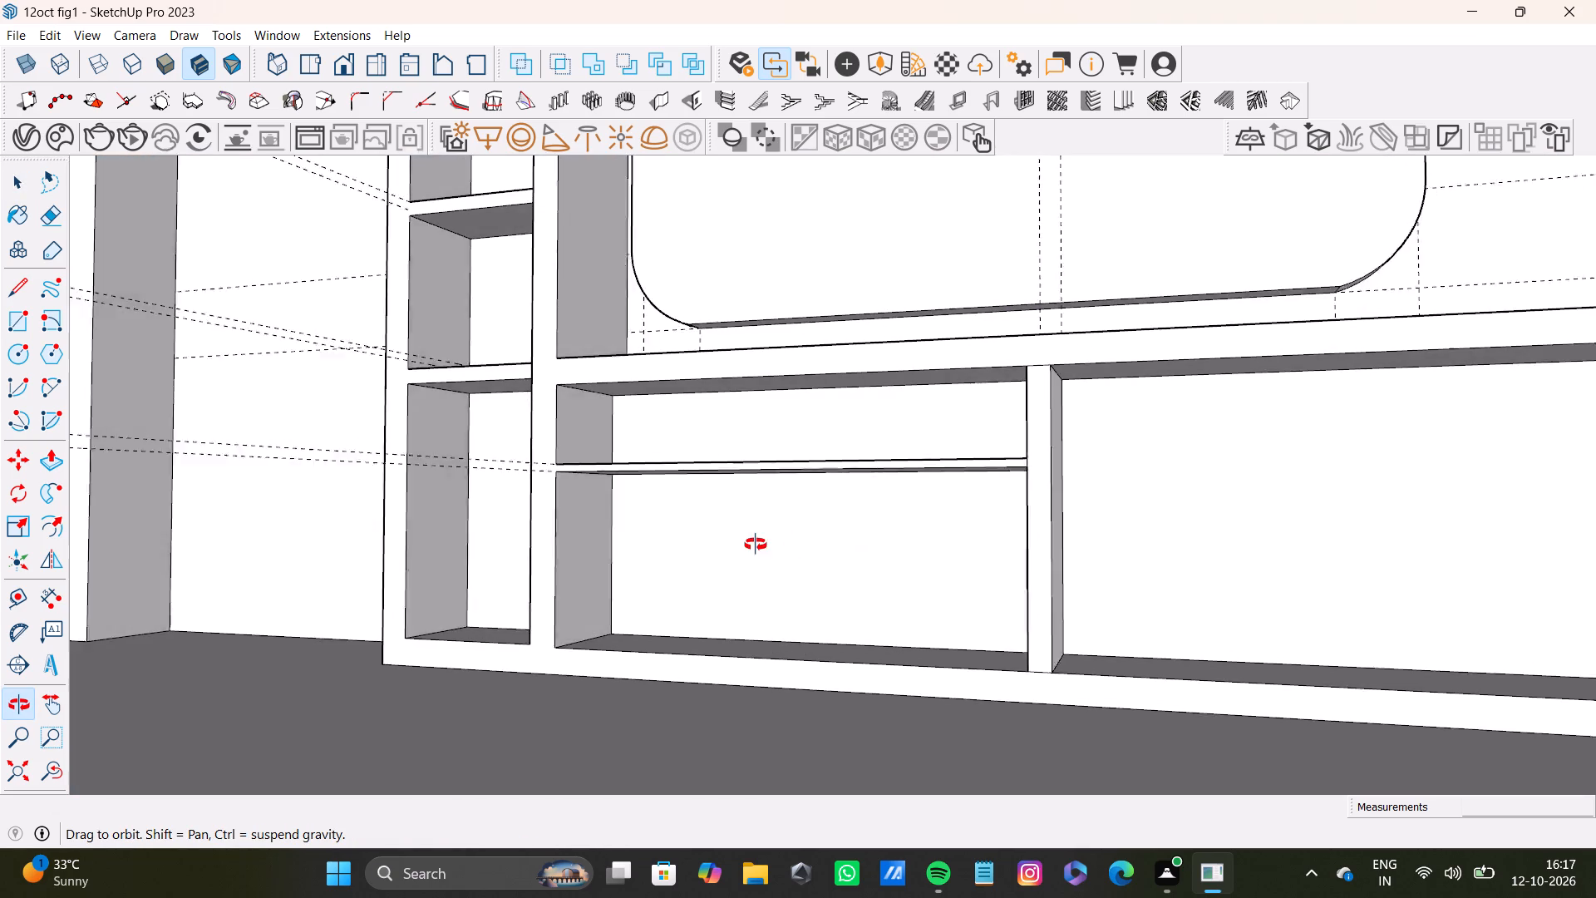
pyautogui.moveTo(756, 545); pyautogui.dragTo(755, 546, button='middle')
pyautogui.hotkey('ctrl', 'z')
# Push/Pull the shelf stub's end face 3' 6 3/8" to the vertical divider, undoing any stray pull that follows.
pyautogui.scroll(6, 640, 466)
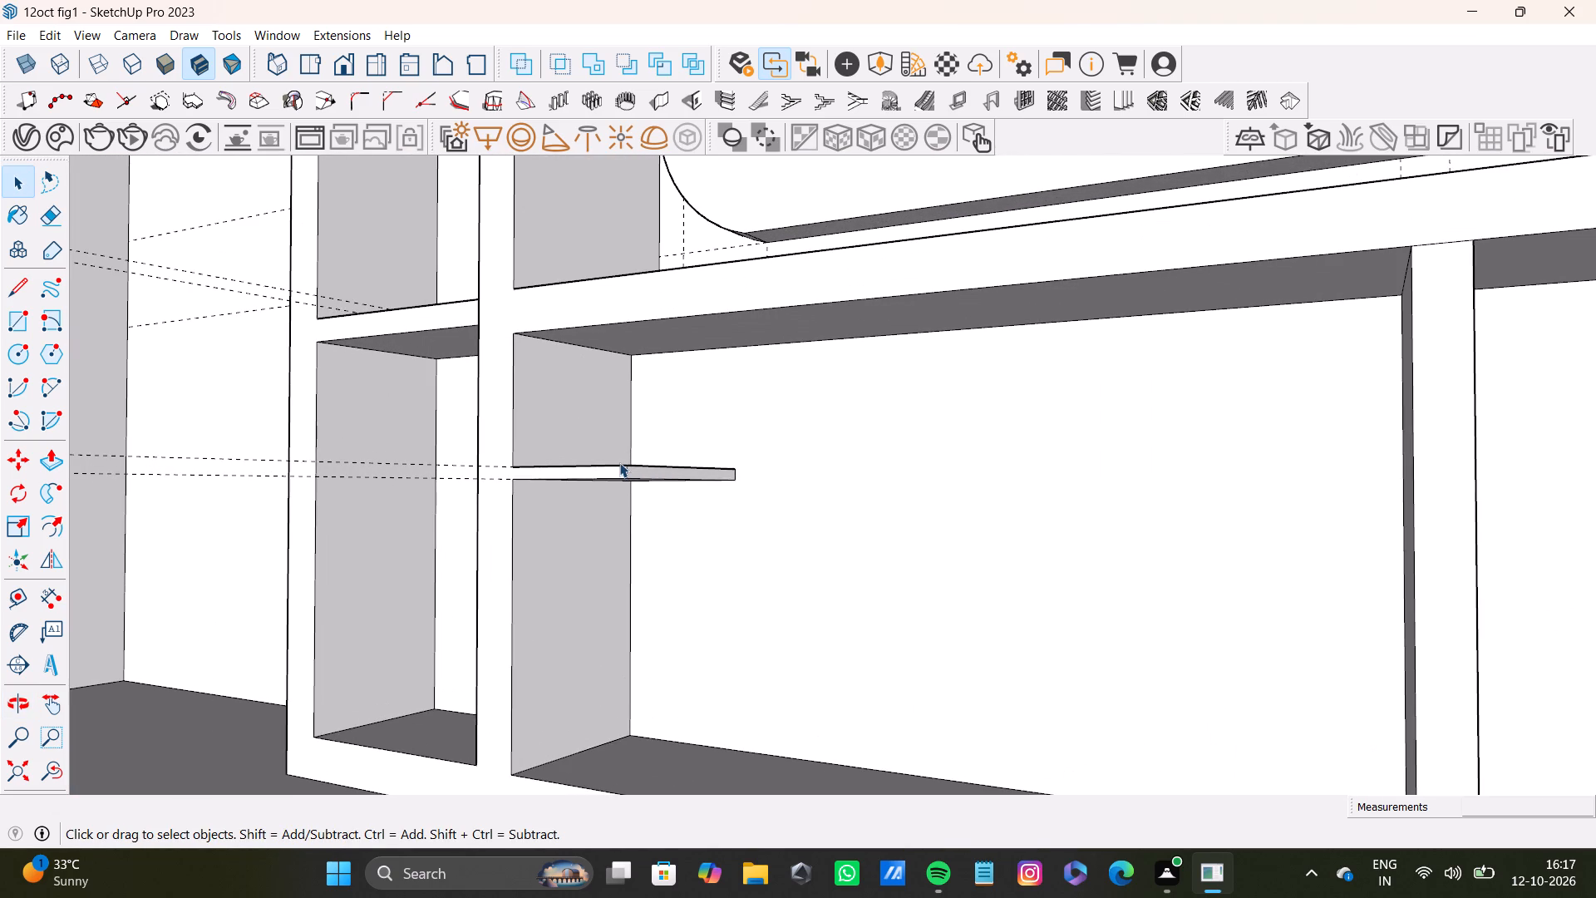
pyautogui.press('p')
pyautogui.moveTo(640, 471); pyautogui.dragTo(1595, 535)
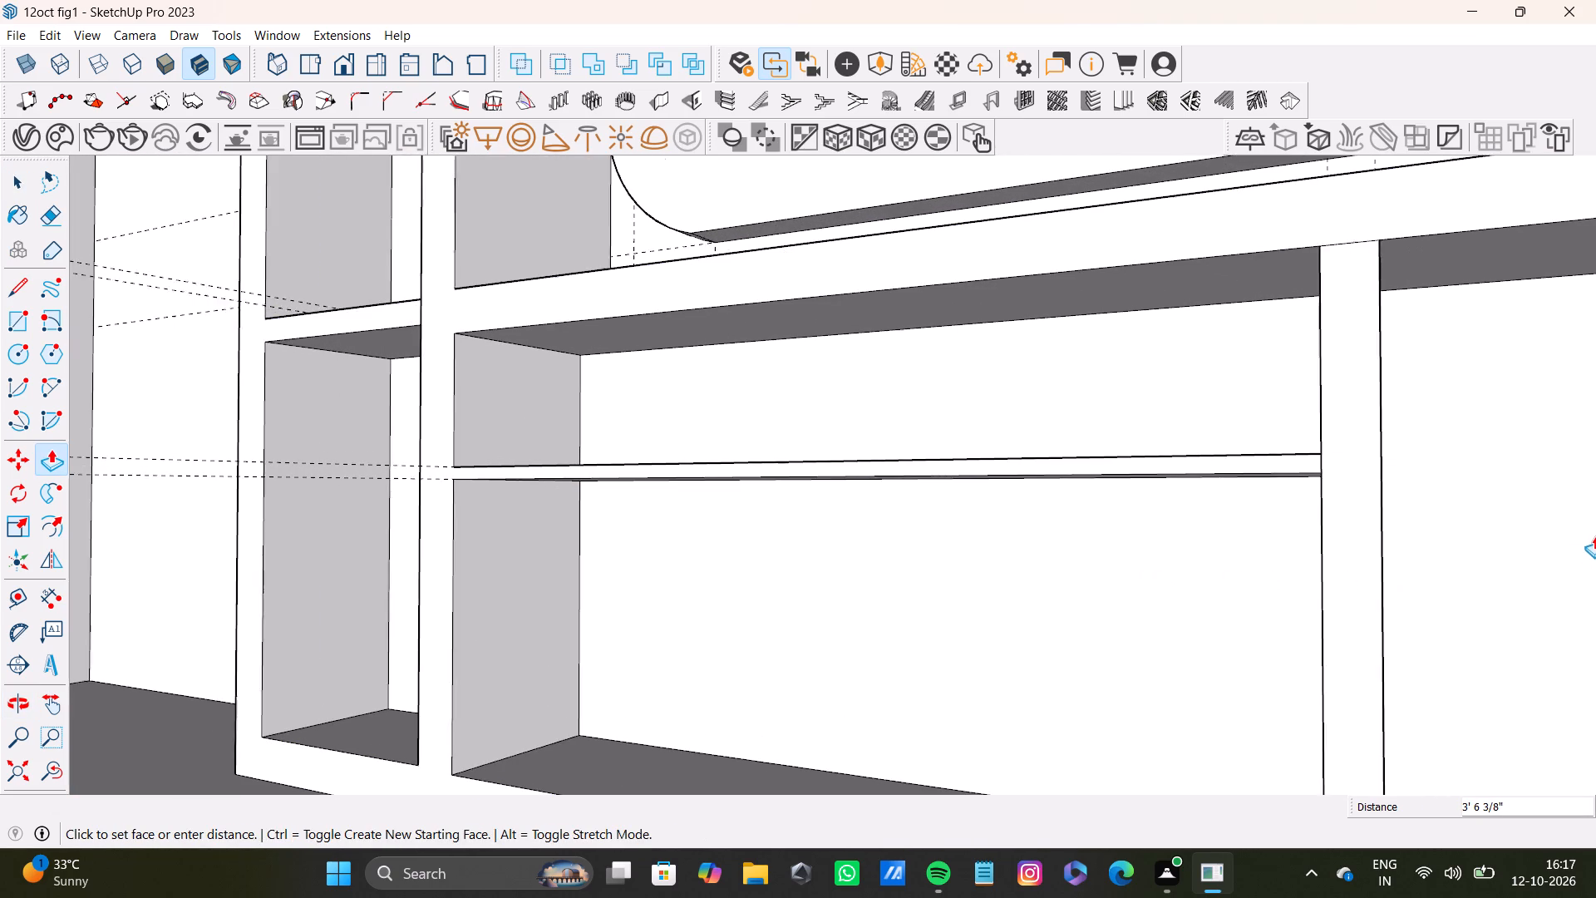
pyautogui.moveTo(1595, 535); pyautogui.dragTo(1595, 527)
pyautogui.moveTo(760, 464); pyautogui.dragTo(922, 472)
pyautogui.hotkey('ctrl', 'z')
pyautogui.scroll(-5, 198, 484)
pyautogui.keyDown('shift'); pyautogui.moveTo(260, 529); pyautogui.dragTo(377, 486, button='middle'); pyautogui.keyUp('shift')
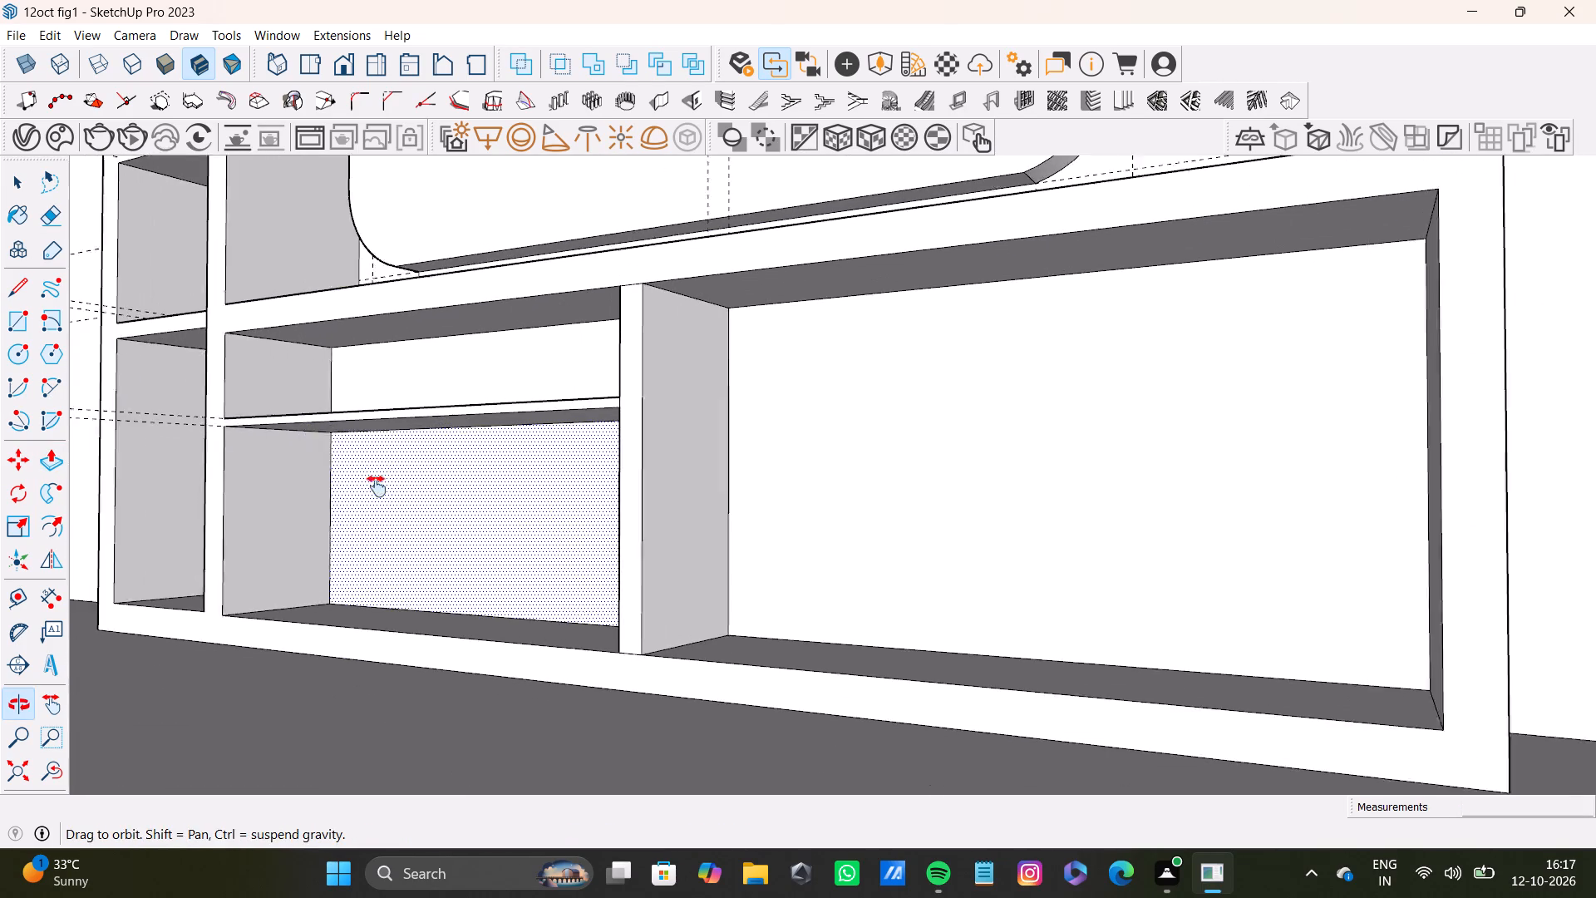
pyautogui.keyDown('shift'); pyautogui.moveTo(377, 486); pyautogui.dragTo(392, 487, button='middle'); pyautogui.keyUp('shift')
# Draw a short vertical line across the shelf's front edge where it meets the column, separating the two front faces.
pyautogui.press('l')
pyautogui.scroll(12, 219, 475)
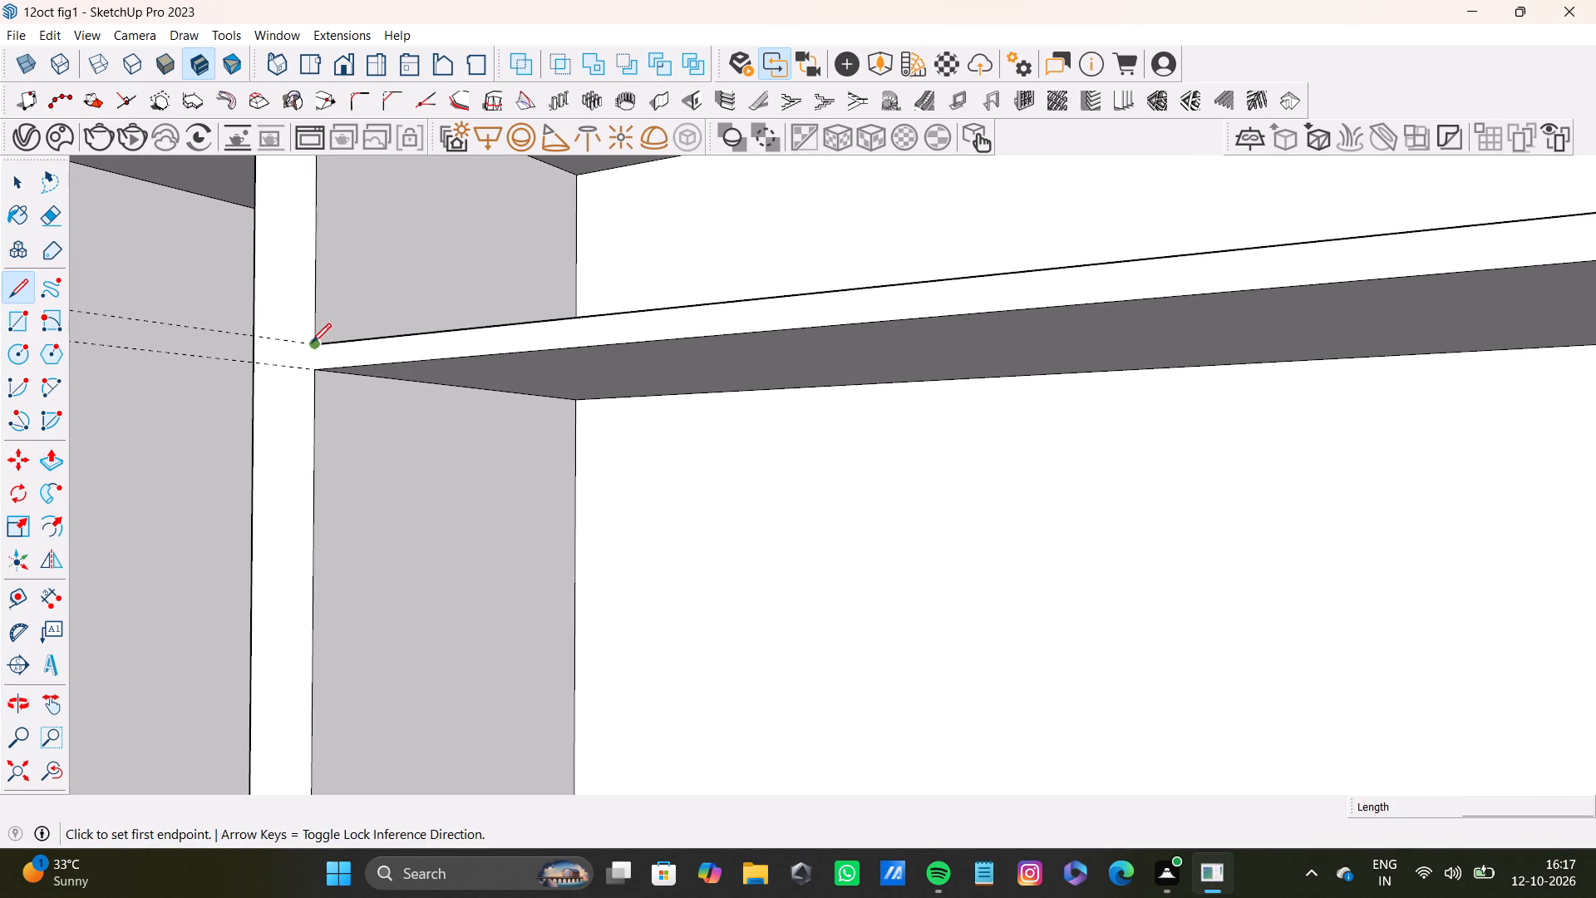
pyautogui.click(312, 343)
pyautogui.click(313, 373)
pyautogui.scroll(-18, 329, 407)
pyautogui.press('space')
# Place a horizontal guide below the shelf on the compartment's inner side face, offset from the shelf's underside edge.
pyautogui.keyDown('shift'); pyautogui.moveTo(460, 487); pyautogui.dragTo(406, 466, button='middle'); pyautogui.keyUp('shift')
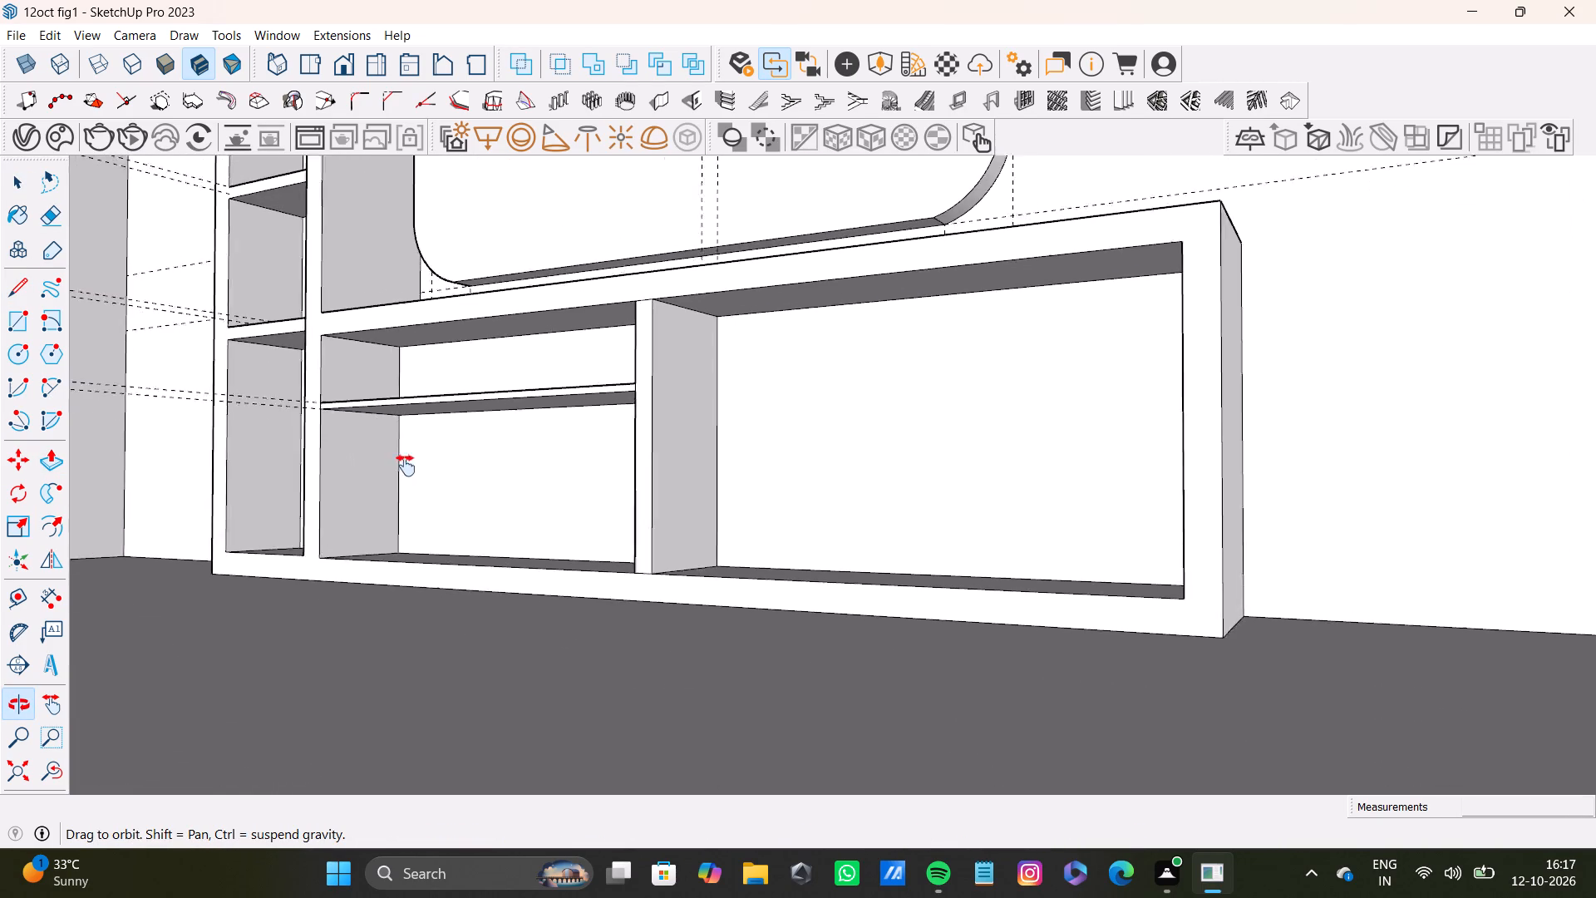
pyautogui.keyDown('shift'); pyautogui.moveTo(406, 466); pyautogui.dragTo(614, 556, button='middle'); pyautogui.keyUp('shift')
pyautogui.scroll(-5, 588, 535)
pyautogui.moveTo(588, 540); pyautogui.dragTo(401, 497, button='middle')
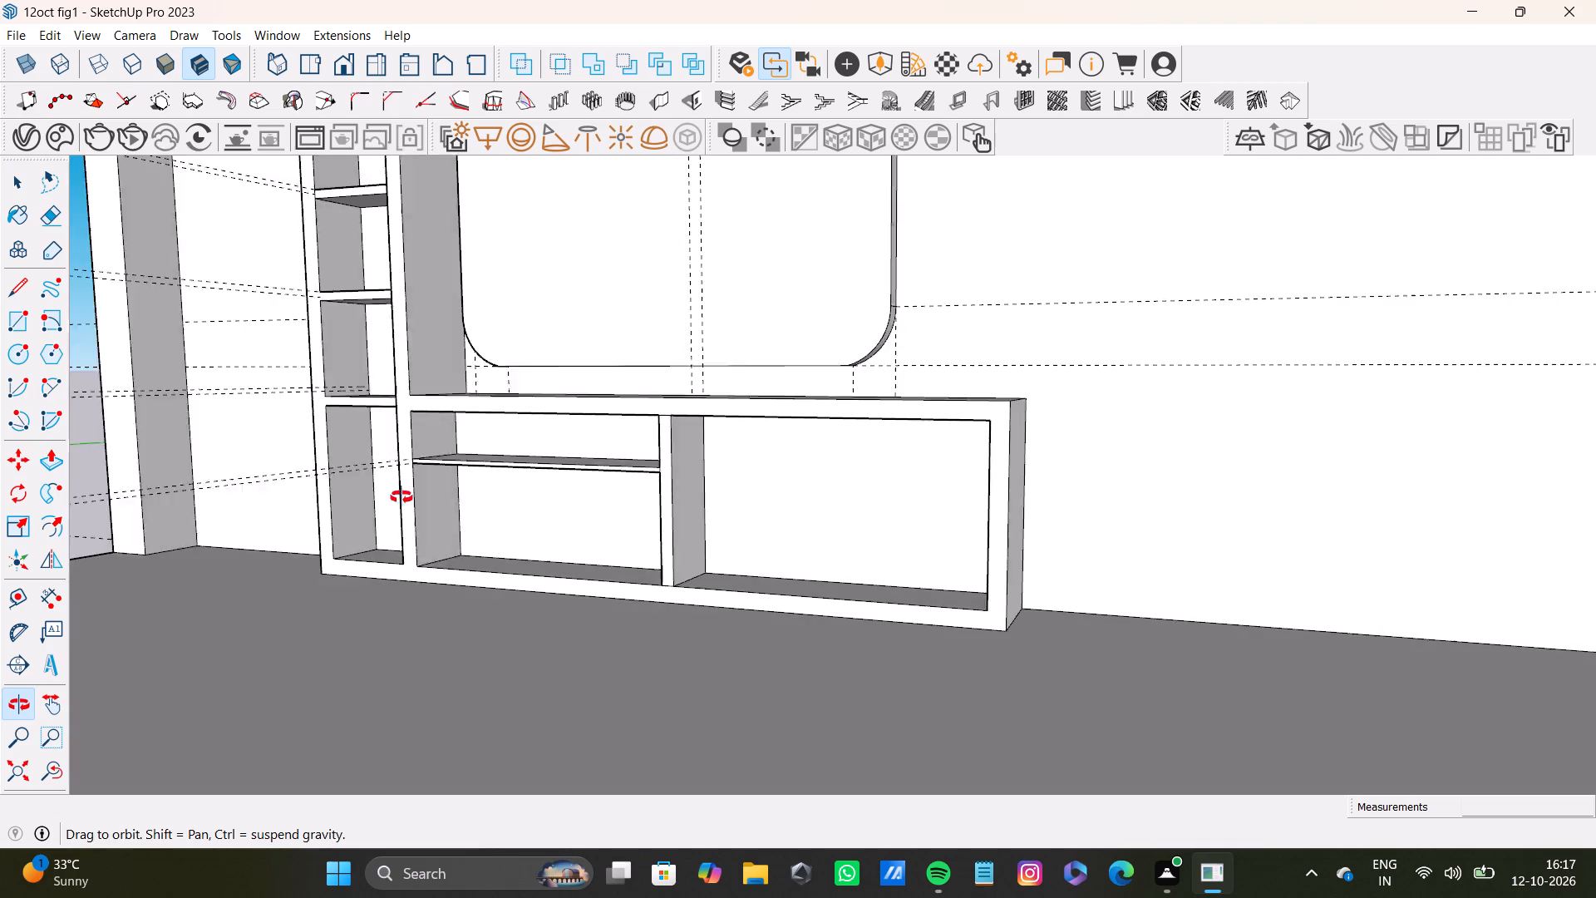
pyautogui.moveTo(401, 497); pyautogui.dragTo(362, 503, button='middle')
pyautogui.scroll(8, 465, 492)
pyautogui.press('t')
pyautogui.scroll(5, 487, 461)
pyautogui.moveTo(511, 445); pyautogui.dragTo(461, 332, button='middle')
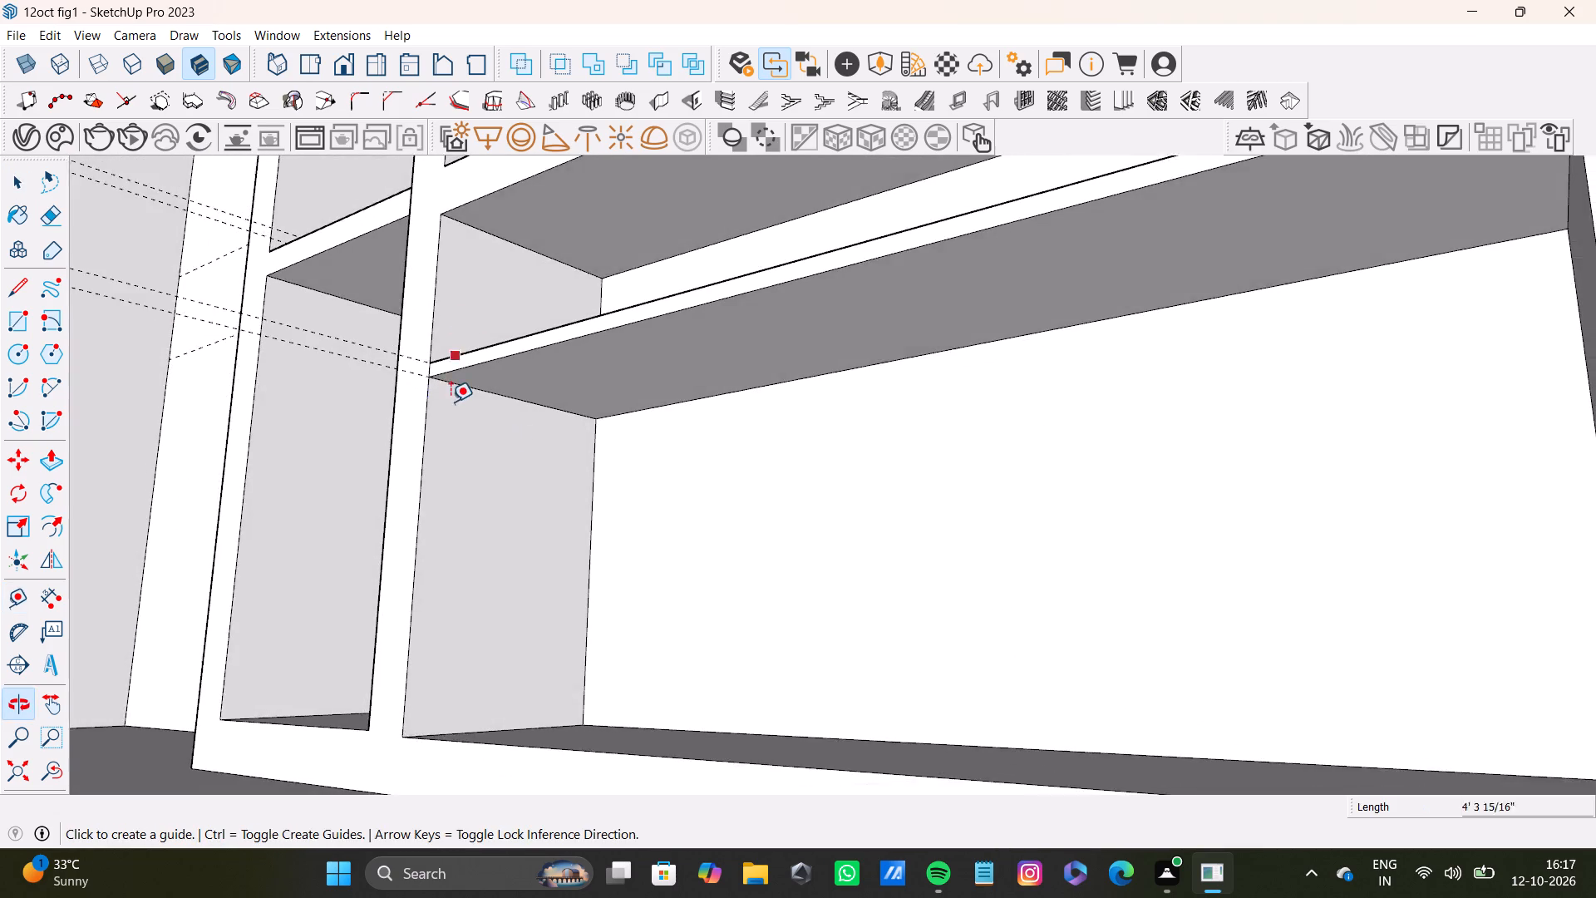
pyautogui.scroll(3, 451, 402)
pyautogui.click(500, 390)
pyautogui.scroll(-3, 530, 591)
pyautogui.keyDown('shift'); pyautogui.moveTo(537, 615); pyautogui.dragTo(579, 592, button='middle'); pyautogui.keyUp('shift')
pyautogui.click(601, 497)
# Add a parallel horizontal guide 3/4" below the new guide on the compartment's inner side face.
pyautogui.scroll(12, 522, 511)
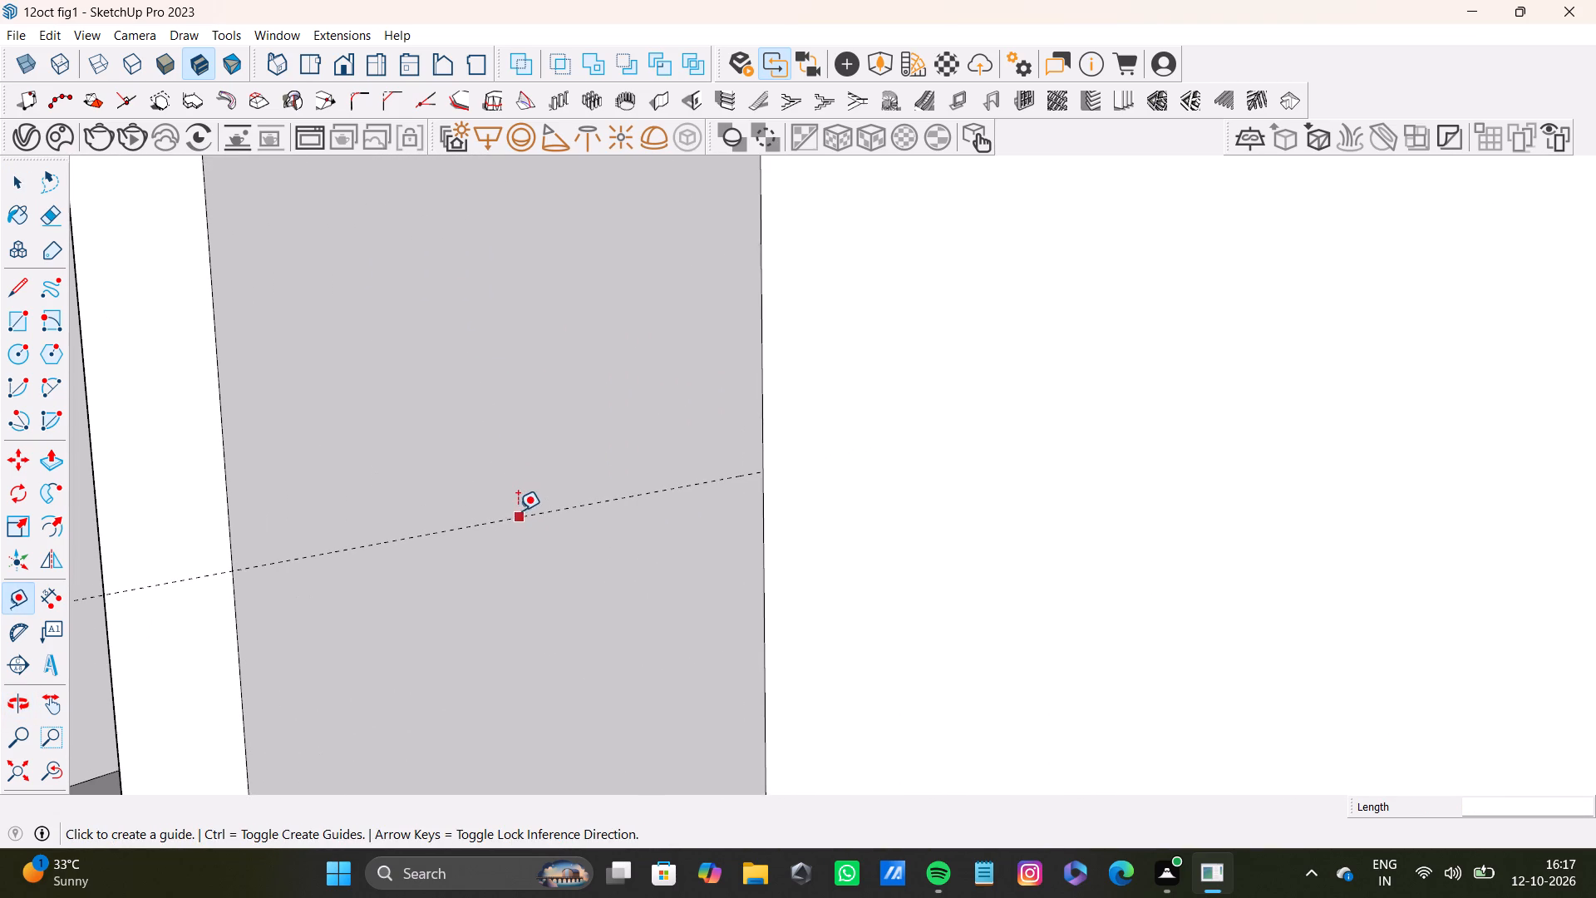
pyautogui.click(517, 516)
pyautogui.click(531, 559)
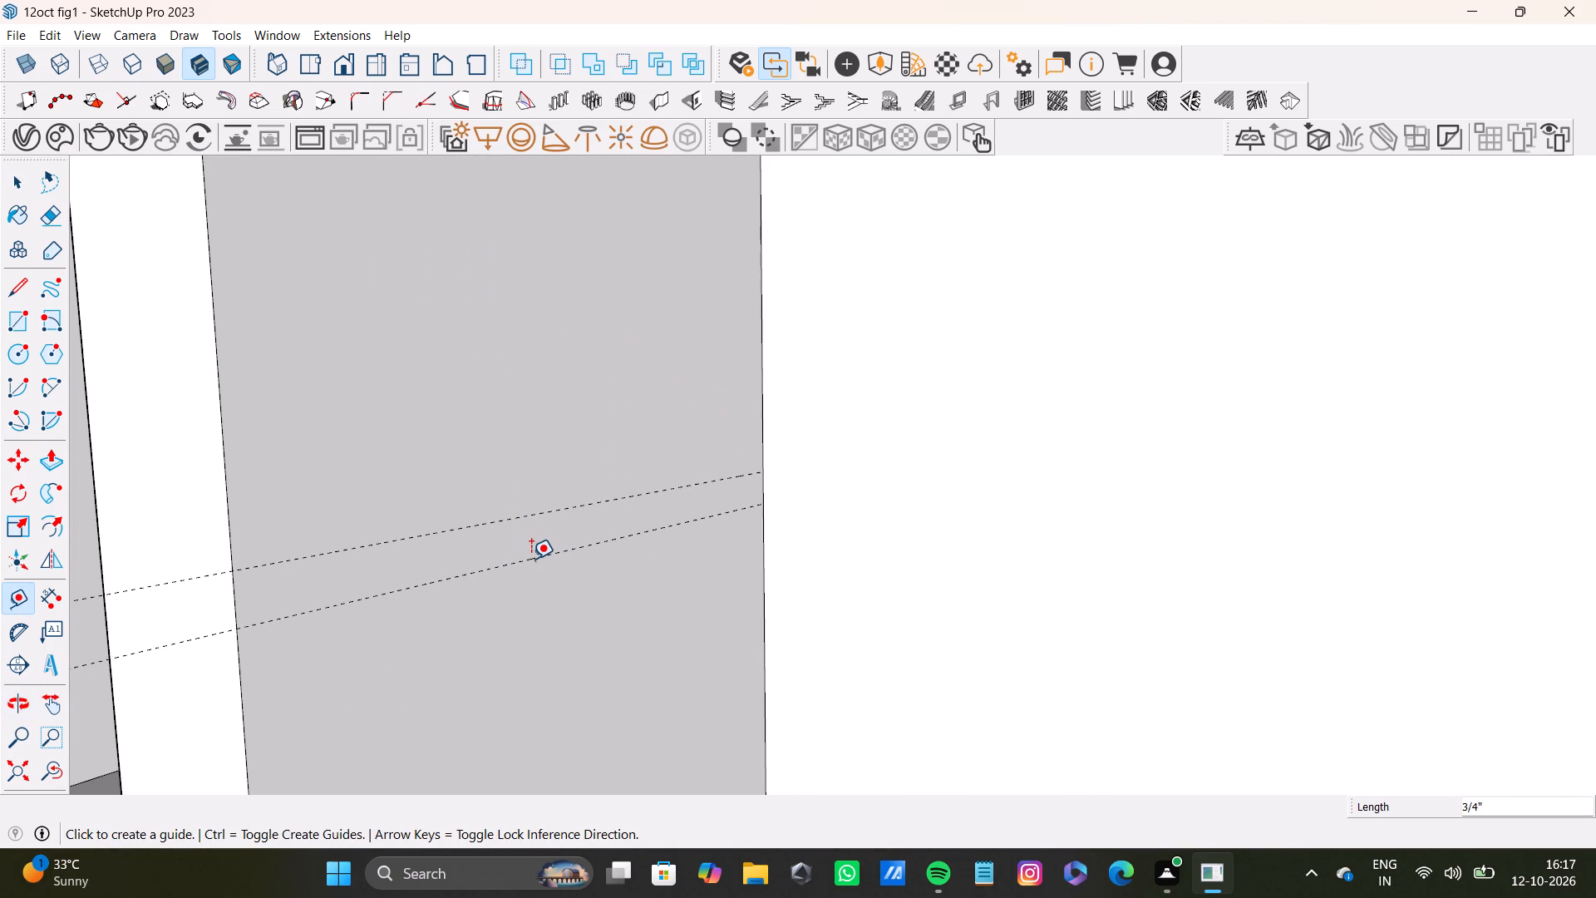
# Draw a rectangle between the two horizontal guides across the compartment's inner side face, as the lower shelf's profile.
pyautogui.press('r')
pyautogui.click(233, 569)
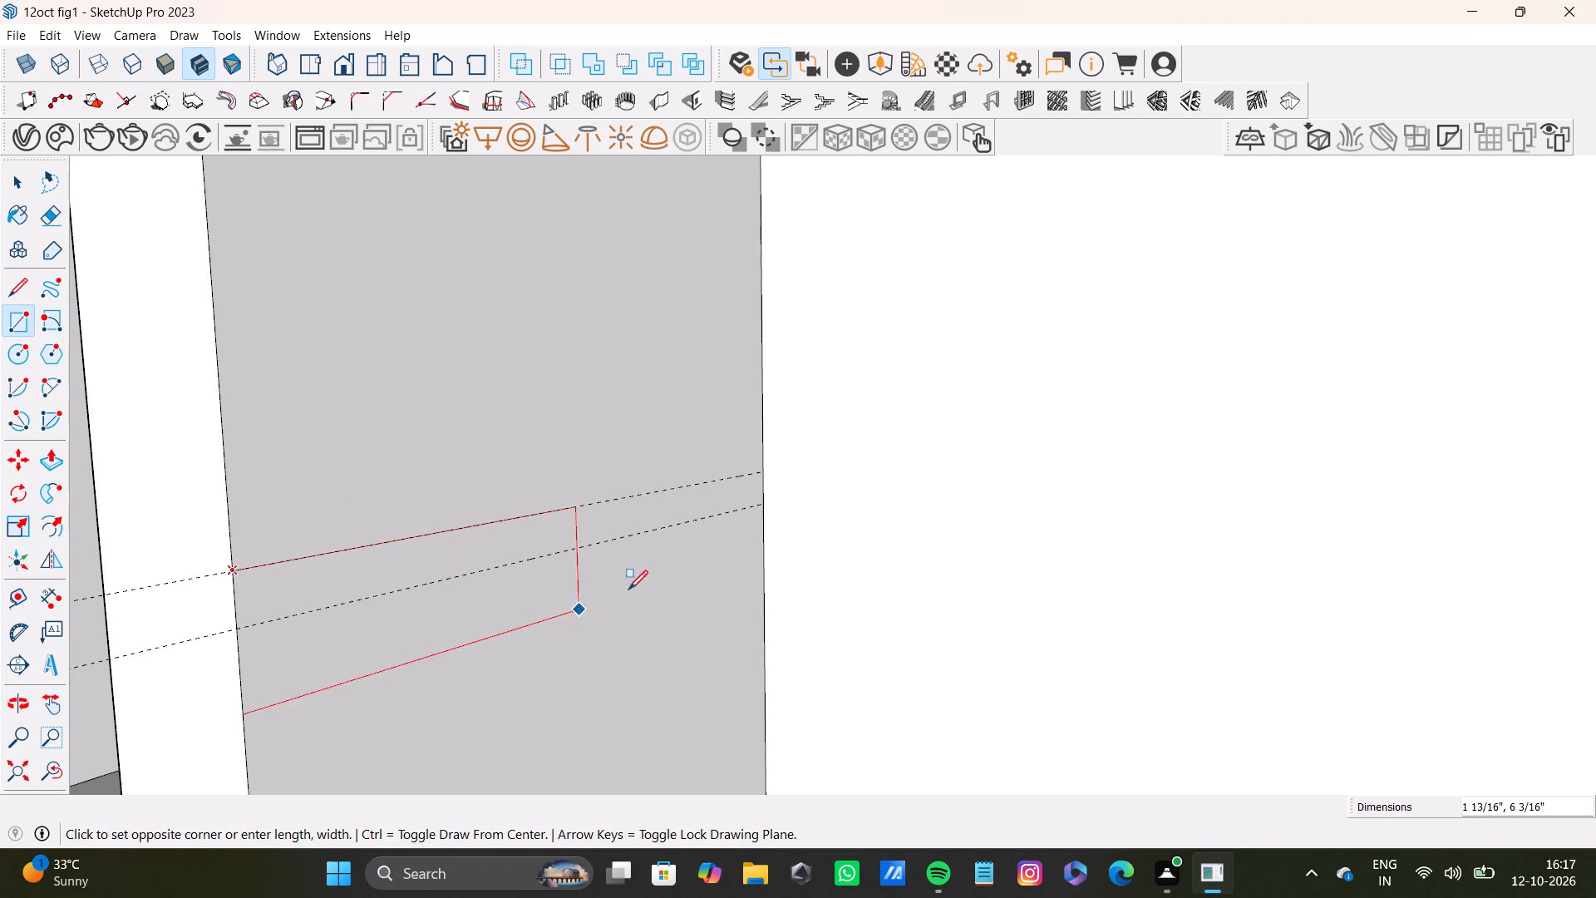
pyautogui.click(762, 506)
# Push/Pull the lower shelf's profile across the compartment until it meets the vertical divider.
pyautogui.scroll(-5, 680, 565)
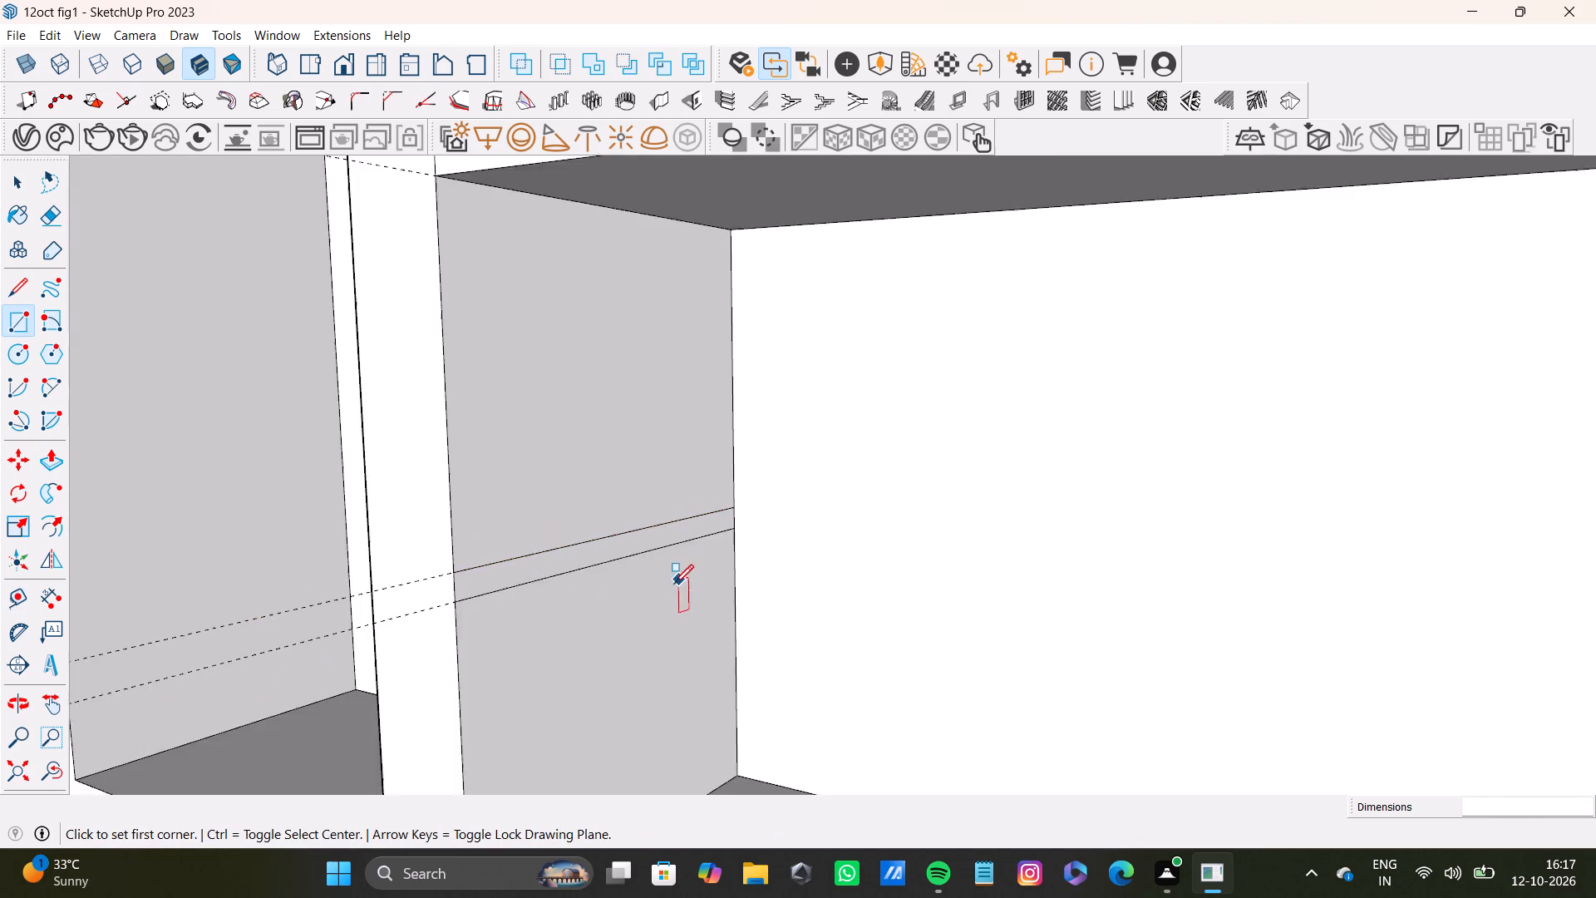
pyautogui.scroll(-5, 674, 584)
pyautogui.keyDown('shift'); pyautogui.moveTo(685, 591); pyautogui.dragTo(573, 480, button='middle'); pyautogui.keyUp('shift')
pyautogui.press('space')
pyautogui.click(473, 448)
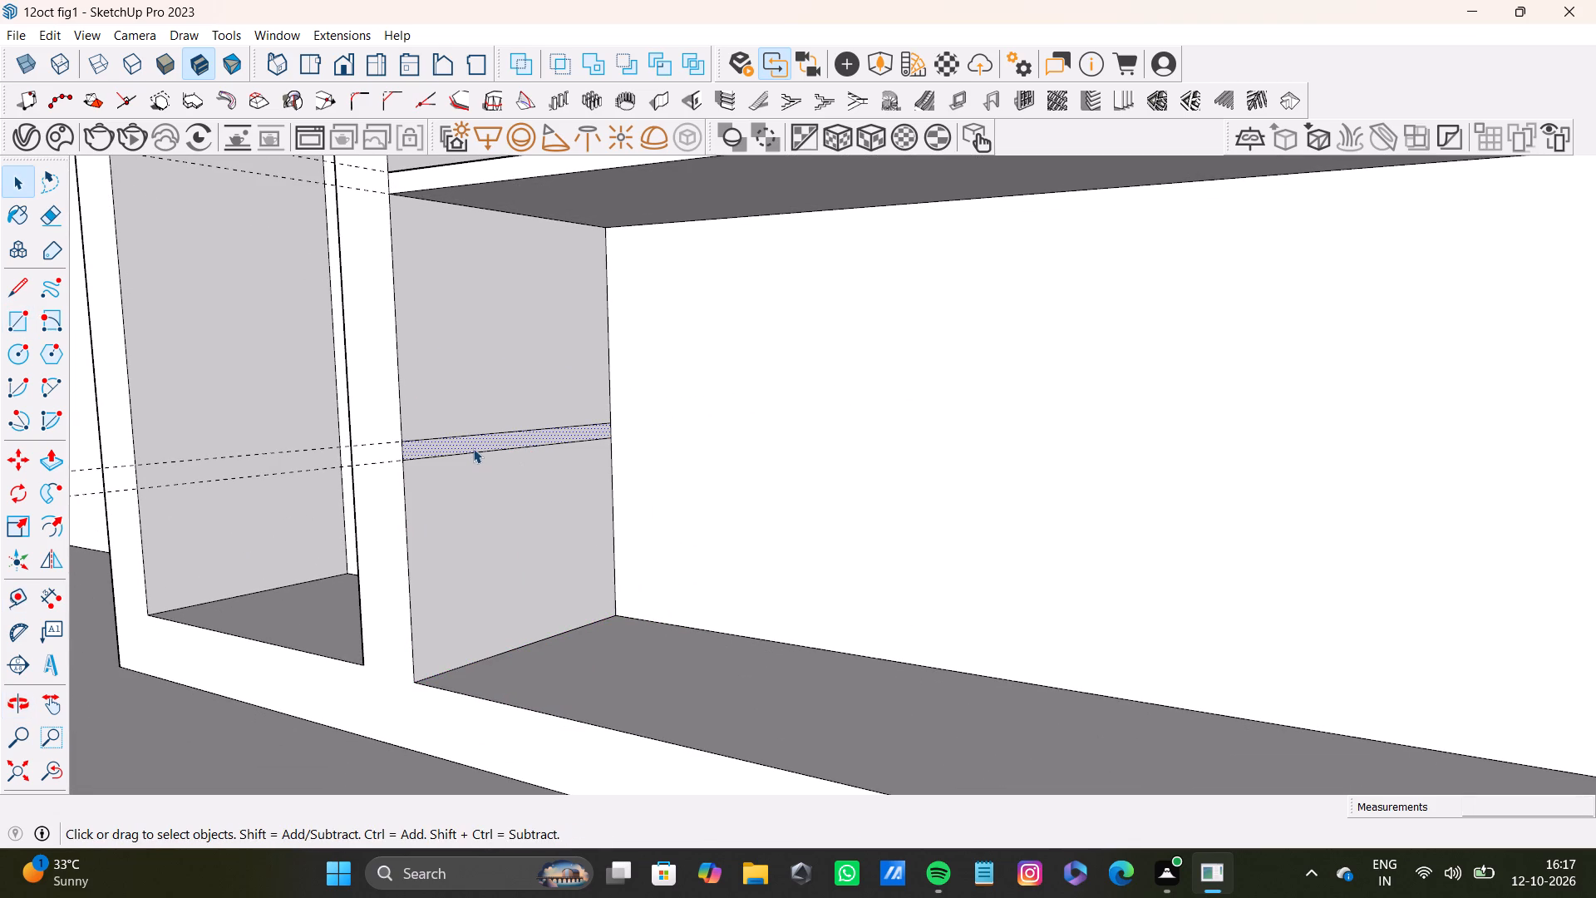
pyautogui.press('p')
pyautogui.moveTo(474, 448); pyautogui.dragTo(830, 497)
pyautogui.scroll(-8, 839, 570)
pyautogui.keyDown('shift'); pyautogui.scroll(1, 791, 582); pyautogui.keyUp('shift')
pyautogui.keyDown('shift'); pyautogui.moveTo(791, 582); pyautogui.dragTo(581, 501, button='middle'); pyautogui.keyUp('shift')
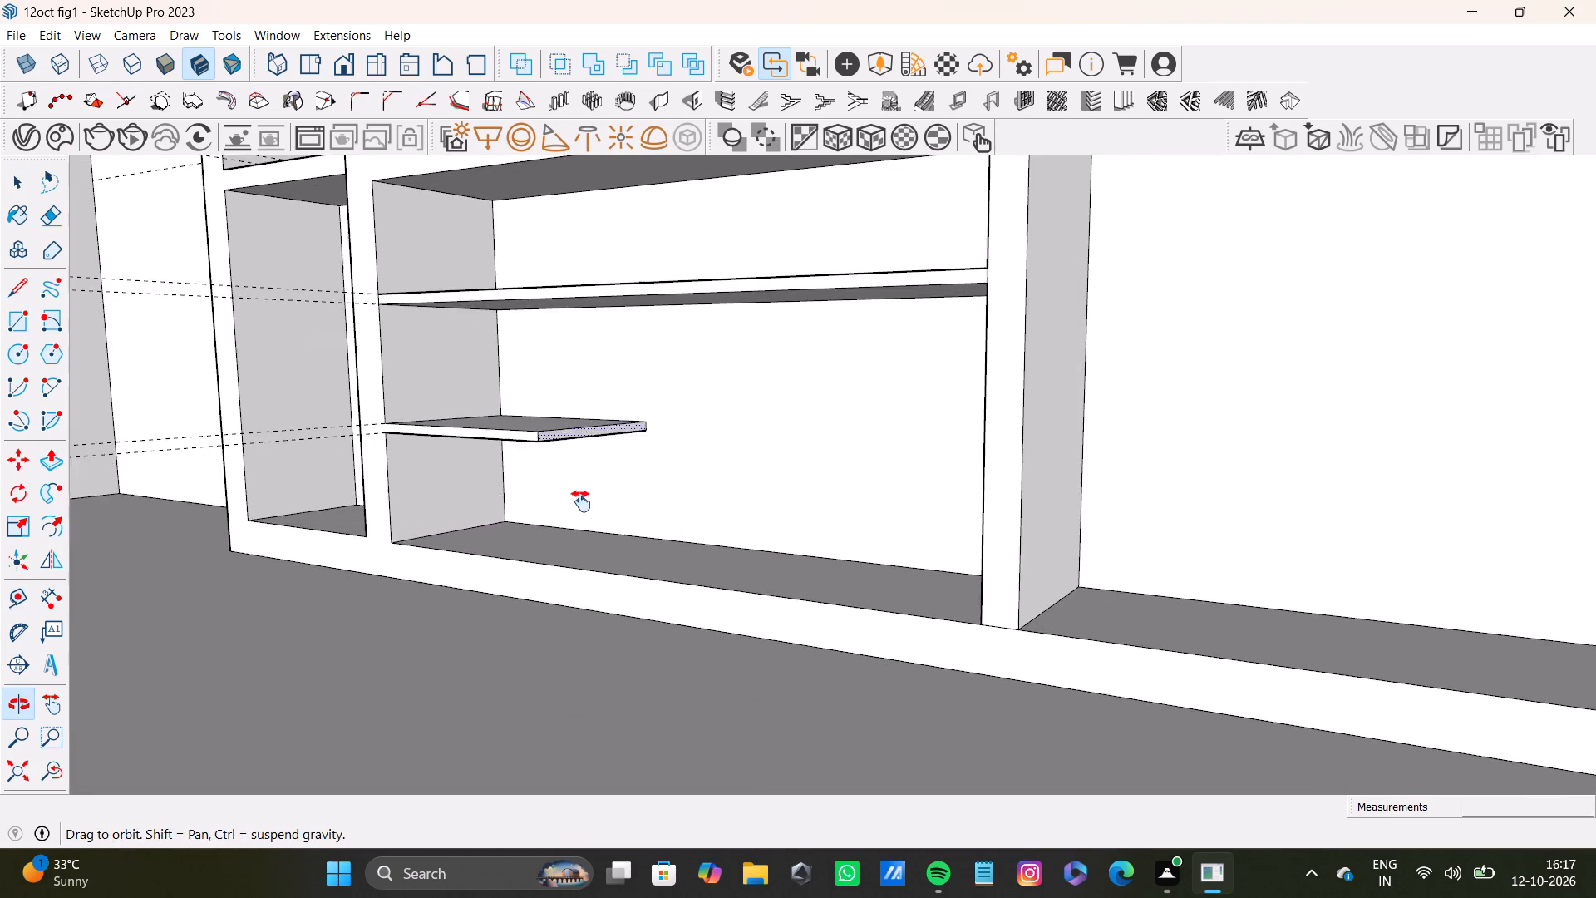
pyautogui.keyDown('shift'); pyautogui.moveTo(581, 501); pyautogui.dragTo(620, 530, button='middle'); pyautogui.keyUp('shift')
pyautogui.moveTo(466, 462); pyautogui.dragTo(839, 476)
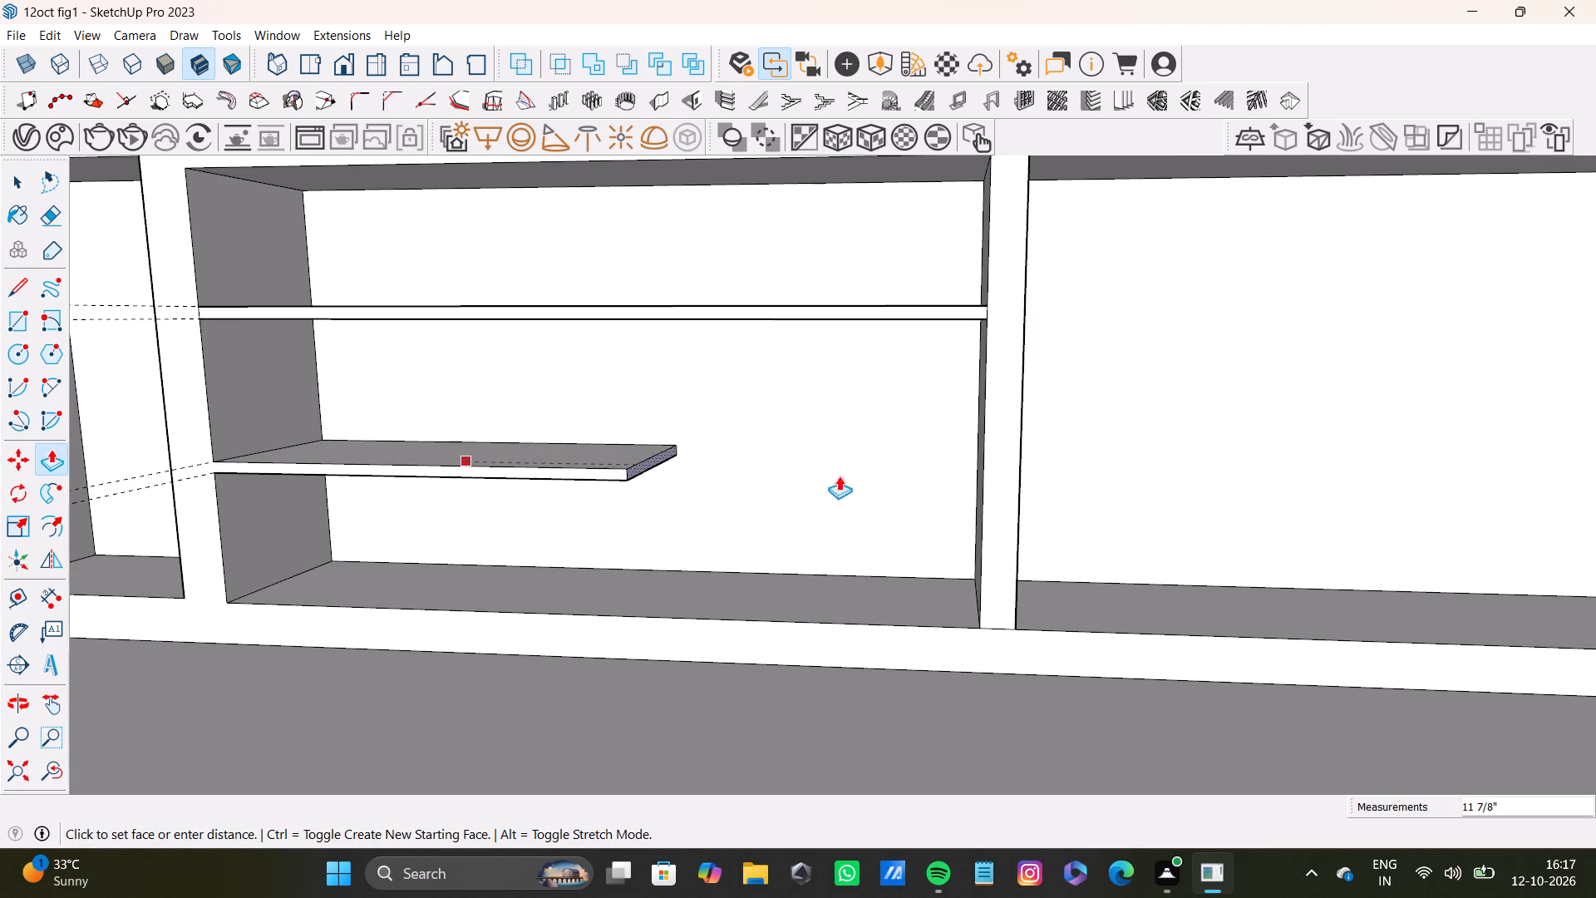
pyautogui.moveTo(839, 476); pyautogui.dragTo(997, 476)
# Draw a shelf profile about 13/16" by 1' 1/4" on the divider's opposite side face, level with the neighbouring upper shelf.
pyautogui.scroll(-1, 632, 461)
pyautogui.moveTo(632, 466); pyautogui.dragTo(621, 398, button='middle')
pyautogui.scroll(-2, 619, 397)
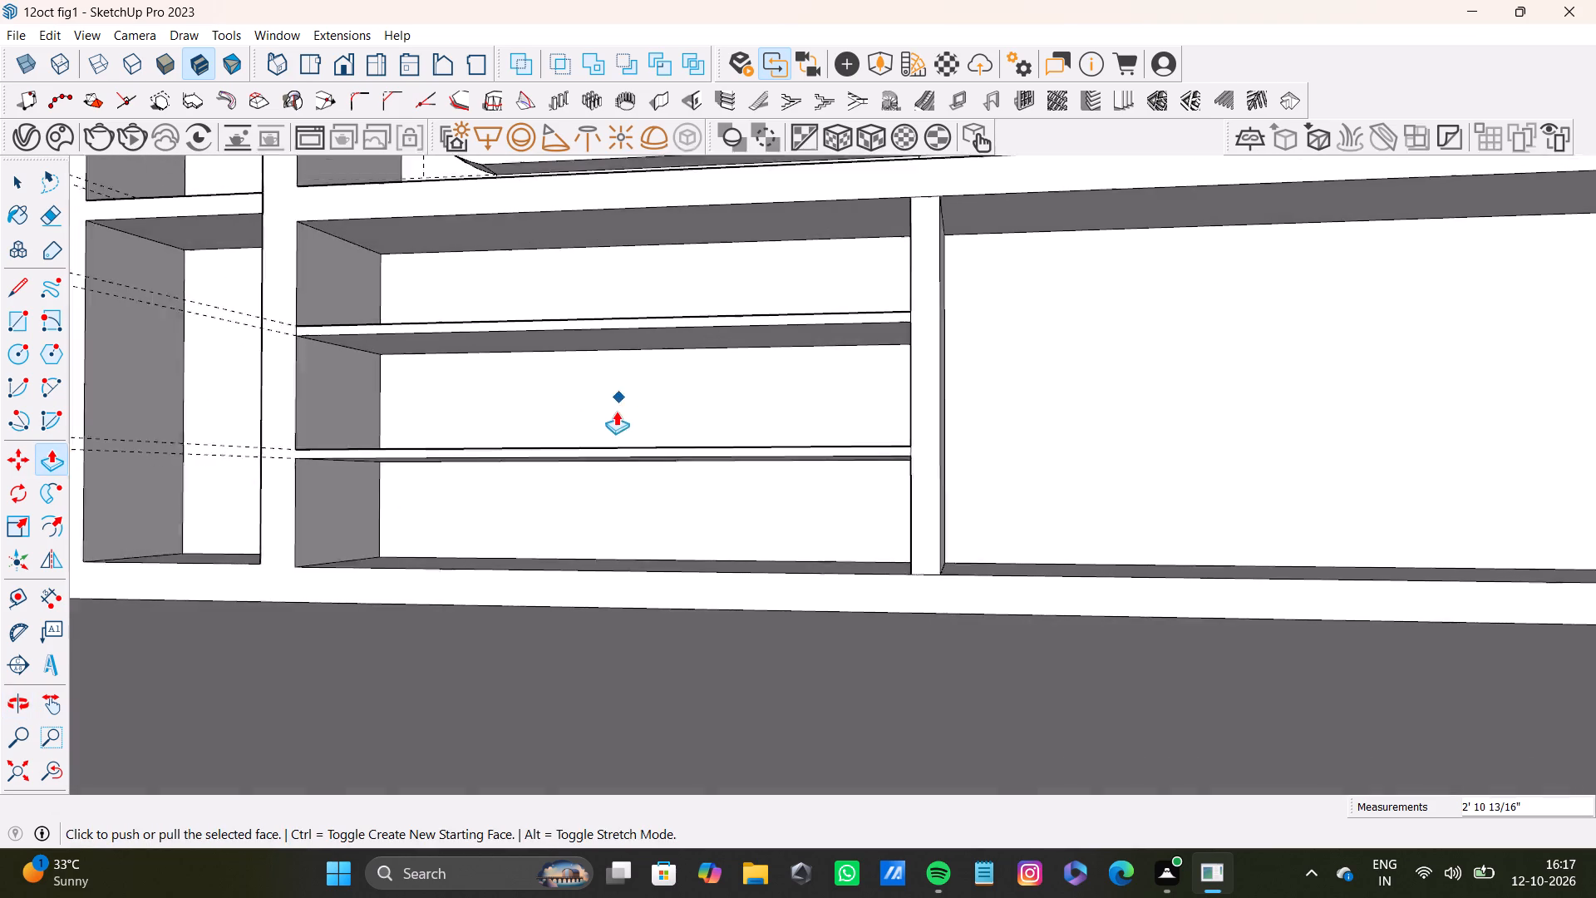
pyautogui.scroll(-7, 616, 411)
pyautogui.keyDown('shift'); pyautogui.moveTo(650, 415); pyautogui.dragTo(301, 599, button='middle'); pyautogui.keyUp('shift')
pyautogui.scroll(8, 497, 538)
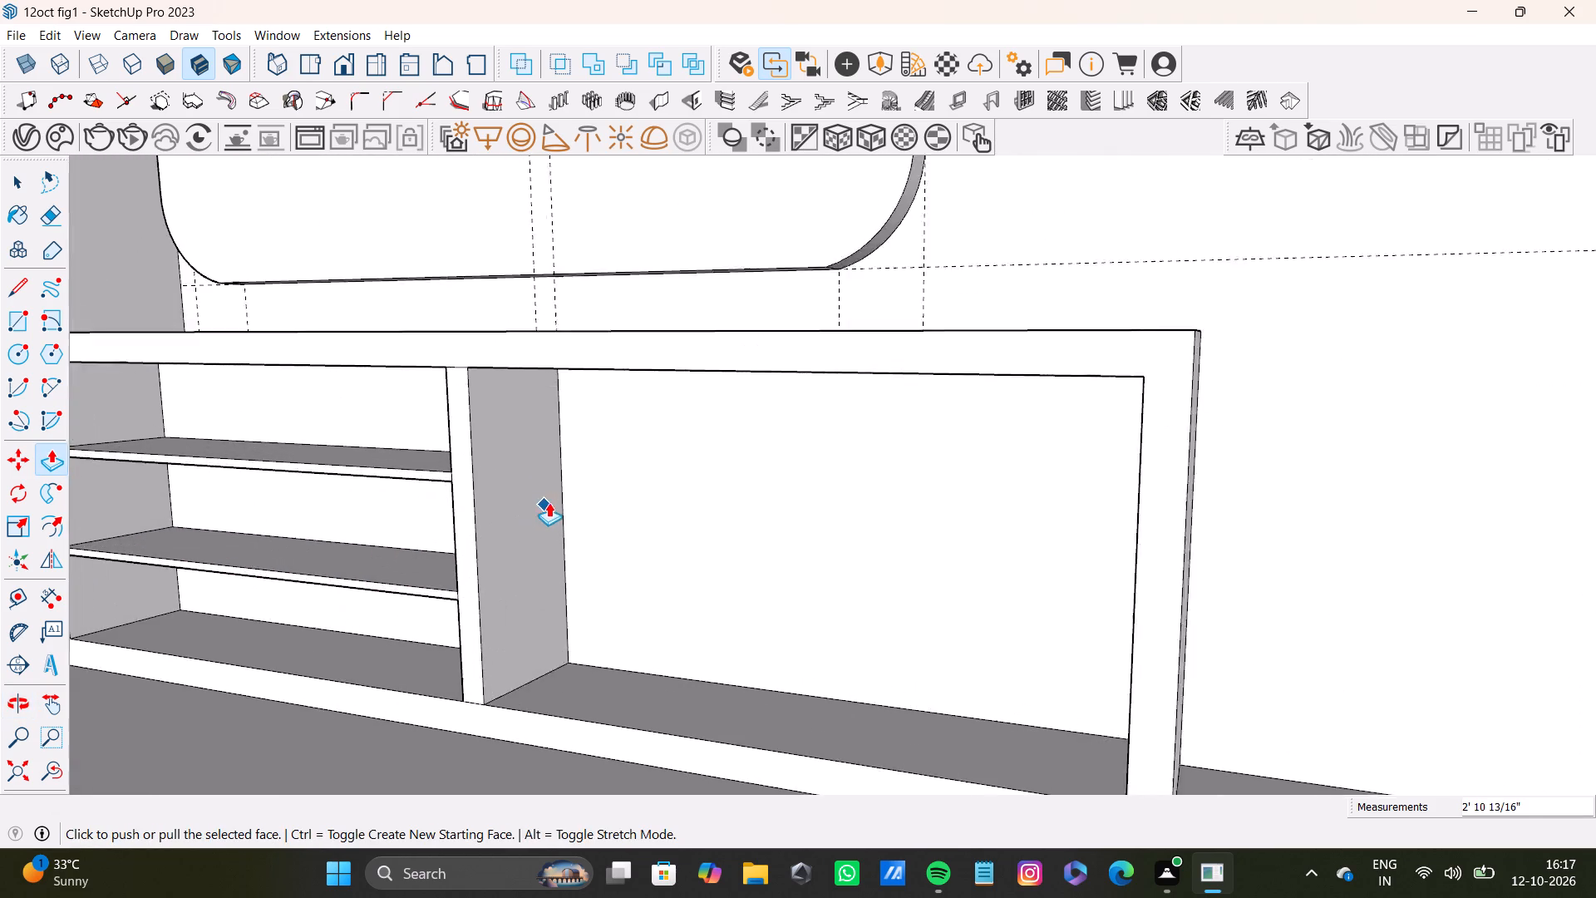
pyautogui.scroll(1, 549, 502)
pyautogui.moveTo(549, 502); pyautogui.dragTo(497, 509, button='middle')
pyautogui.press('r')
pyautogui.scroll(5, 495, 497)
pyautogui.moveTo(500, 471); pyautogui.dragTo(426, 469, button='middle')
pyautogui.scroll(3, 421, 445)
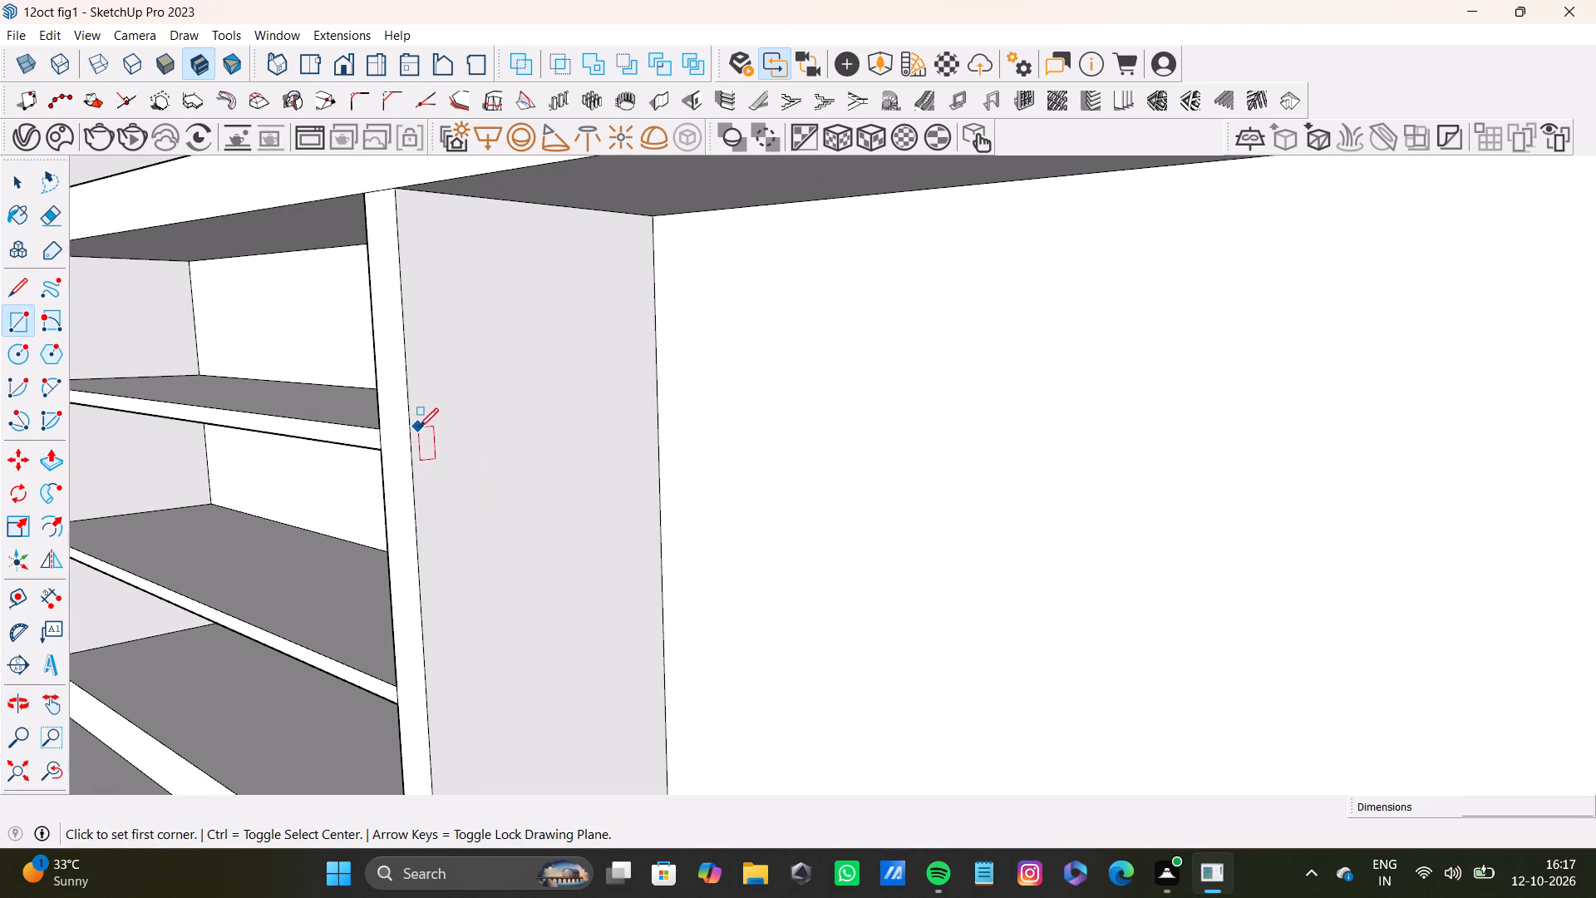
pyautogui.click(415, 426)
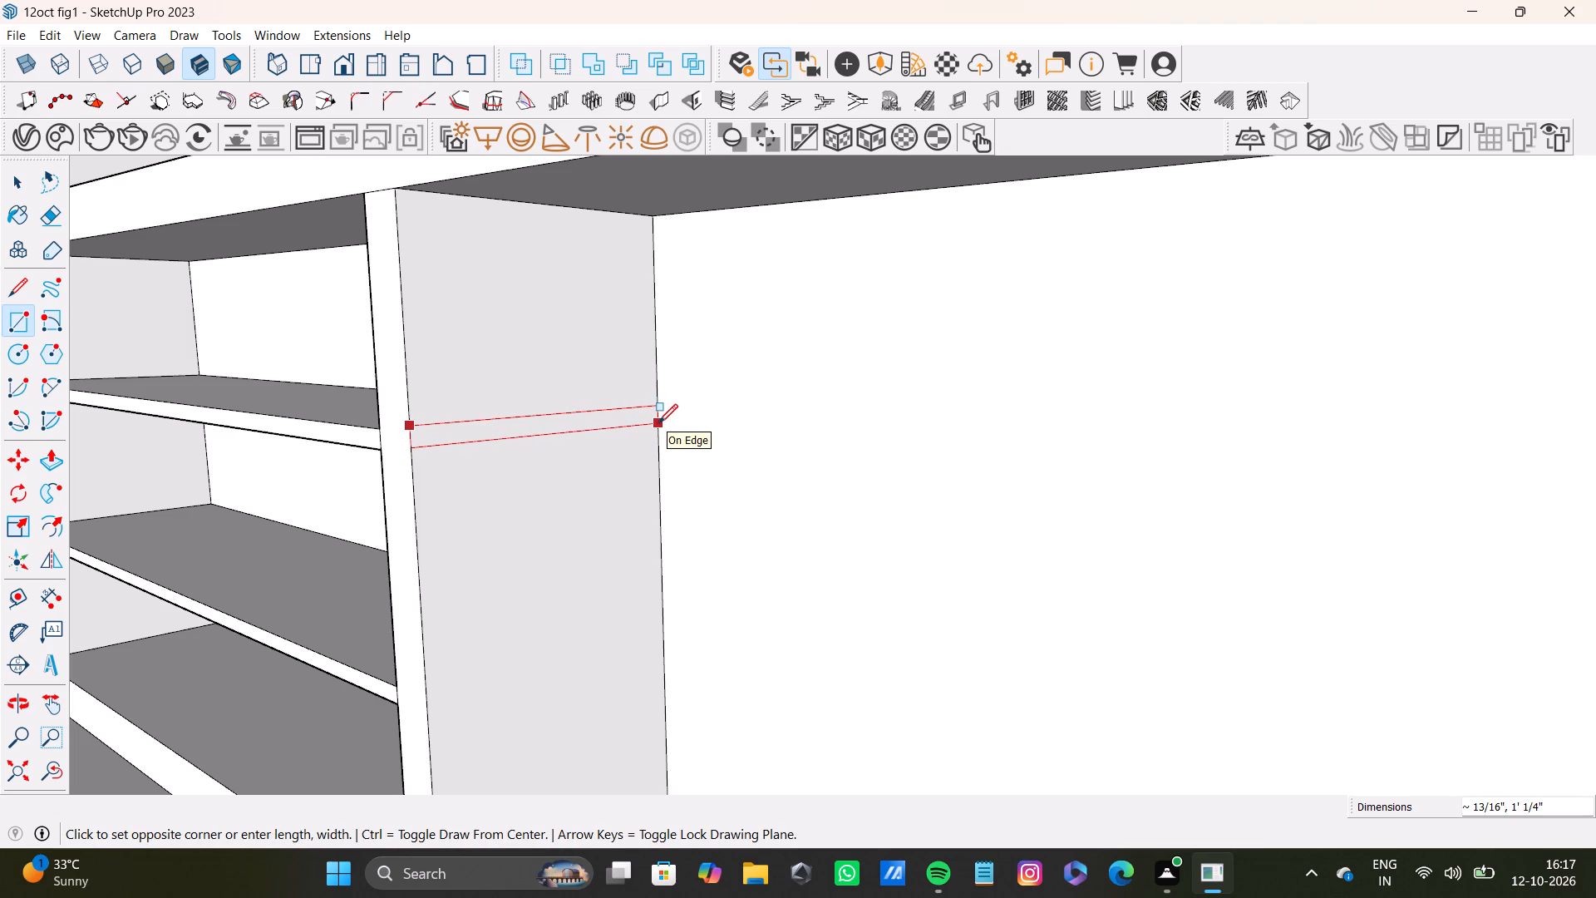
pyautogui.click(658, 424)
# Push/Pull the new upper shelf profile across the second compartment to the cabinet's end panel.
pyautogui.scroll(-4, 646, 439)
pyautogui.keyDown('shift'); pyautogui.moveTo(643, 492); pyautogui.dragTo(643, 416, button='middle'); pyautogui.keyUp('shift')
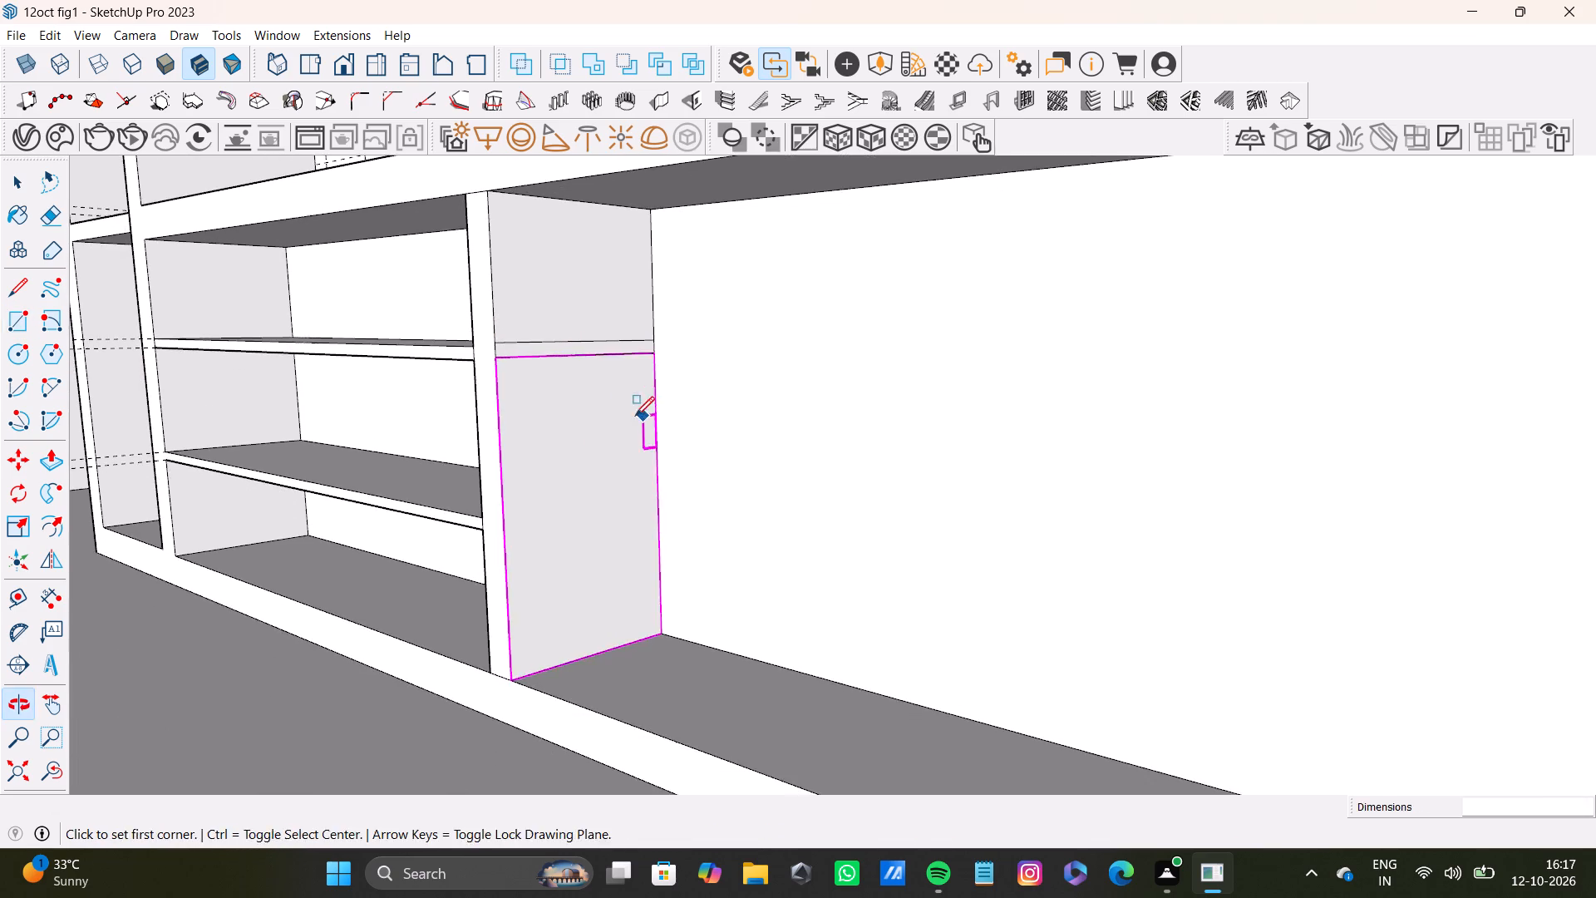
pyautogui.press('space')
pyautogui.scroll(4, 529, 383)
pyautogui.click(534, 340)
pyautogui.press('p')
pyautogui.moveTo(531, 340); pyautogui.dragTo(945, 428)
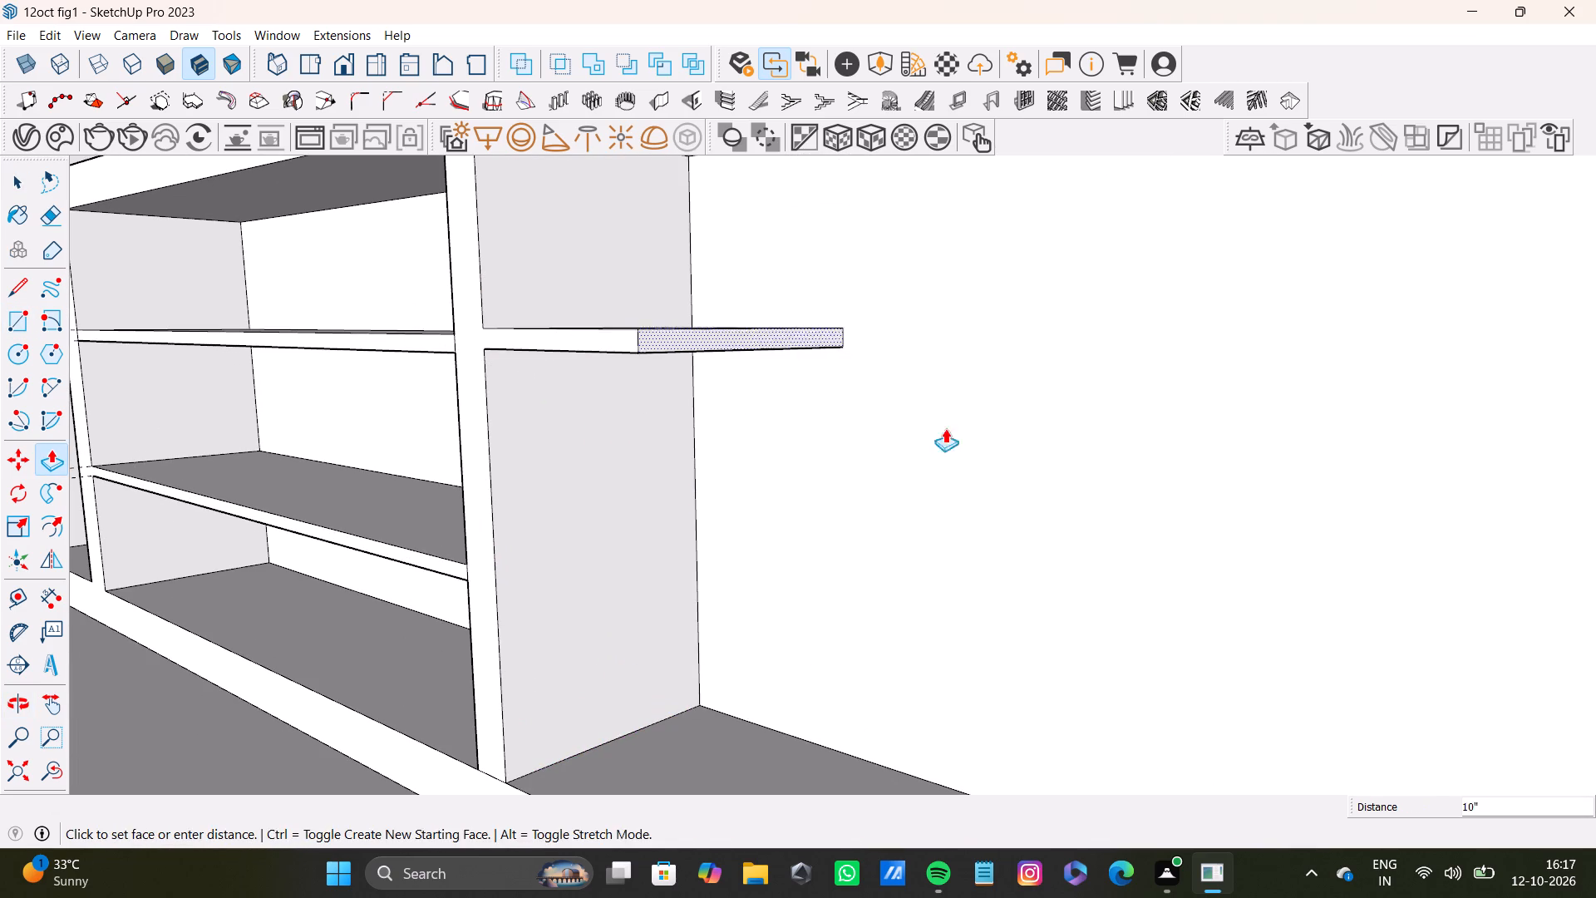
pyautogui.moveTo(945, 428); pyautogui.dragTo(1083, 455)
pyautogui.scroll(-9, 1009, 514)
pyautogui.keyDown('shift'); pyautogui.moveTo(675, 471); pyautogui.dragTo(623, 363, button='middle'); pyautogui.keyUp('shift')
pyautogui.moveTo(764, 329); pyautogui.dragTo(893, 339)
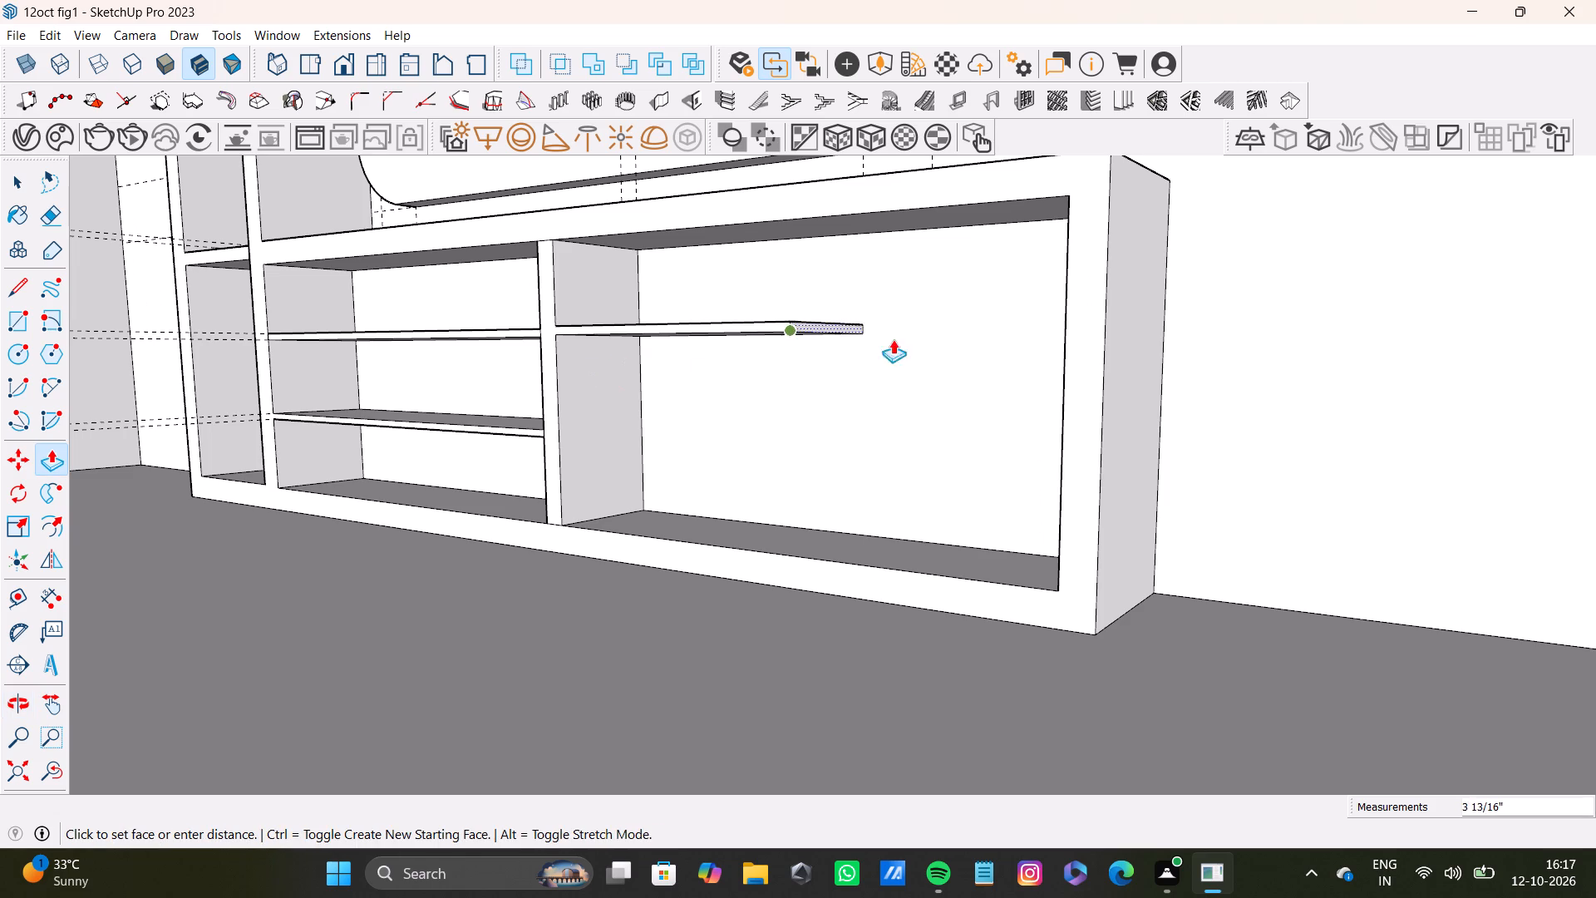
pyautogui.moveTo(893, 339); pyautogui.dragTo(1111, 352)
# Place two horizontal guides on the divider's side face, 9 7/8" below the upper shelf's underside and about 3/4" lower.
pyautogui.scroll(-2, 446, 377)
pyautogui.moveTo(620, 472); pyautogui.dragTo(603, 476, button='middle')
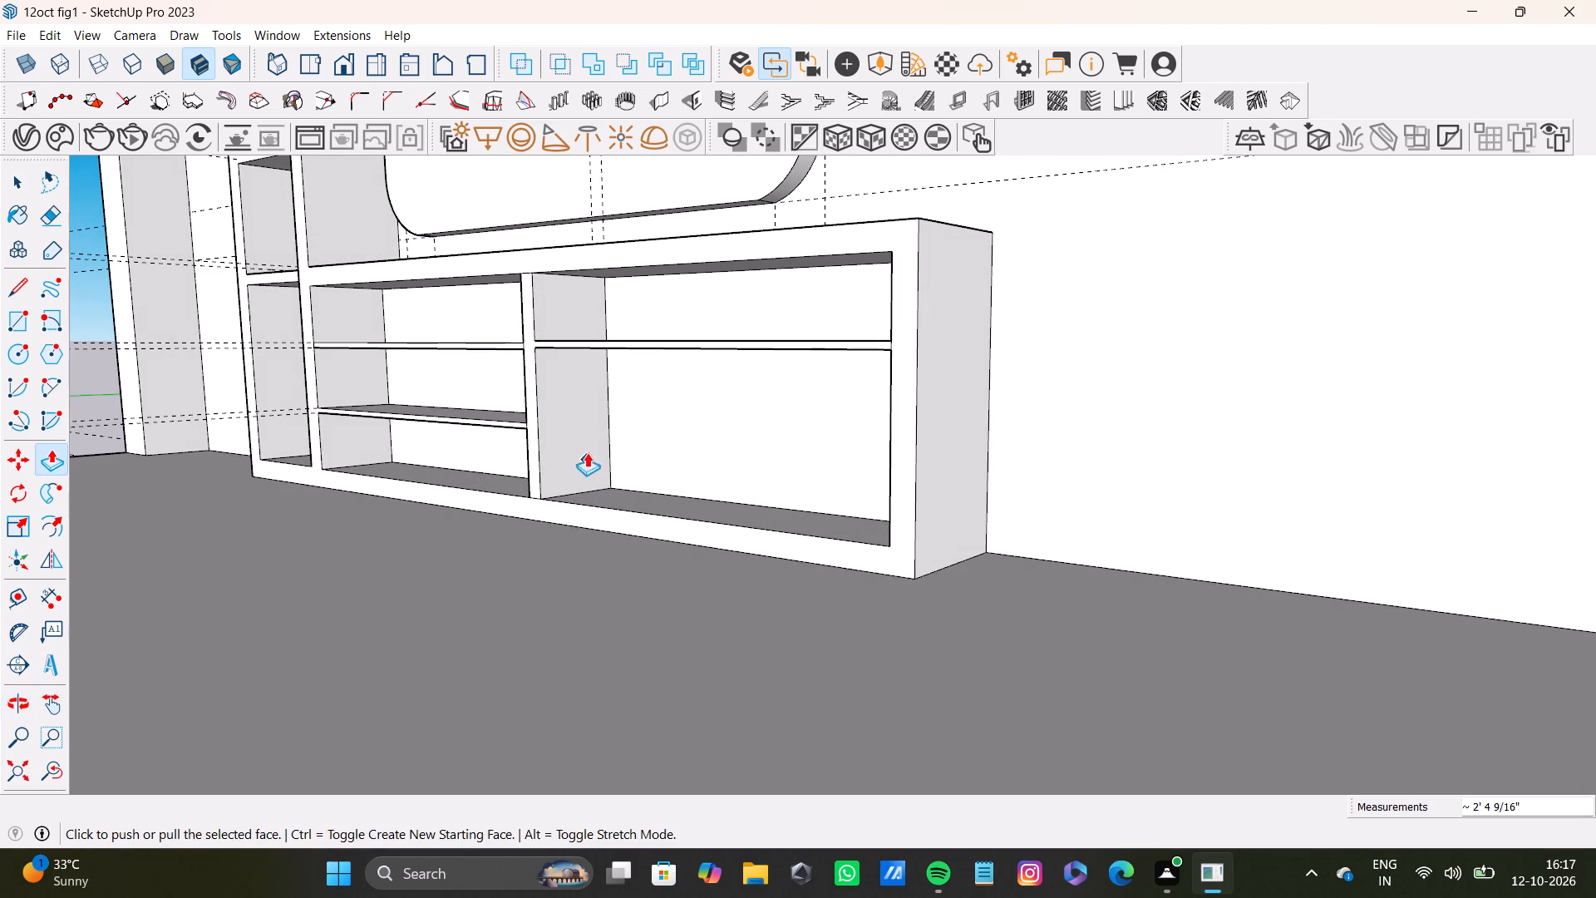
pyautogui.press('t')
pyautogui.scroll(4, 553, 407)
pyautogui.moveTo(540, 365); pyautogui.dragTo(521, 294, button='middle')
pyautogui.scroll(6, 516, 297)
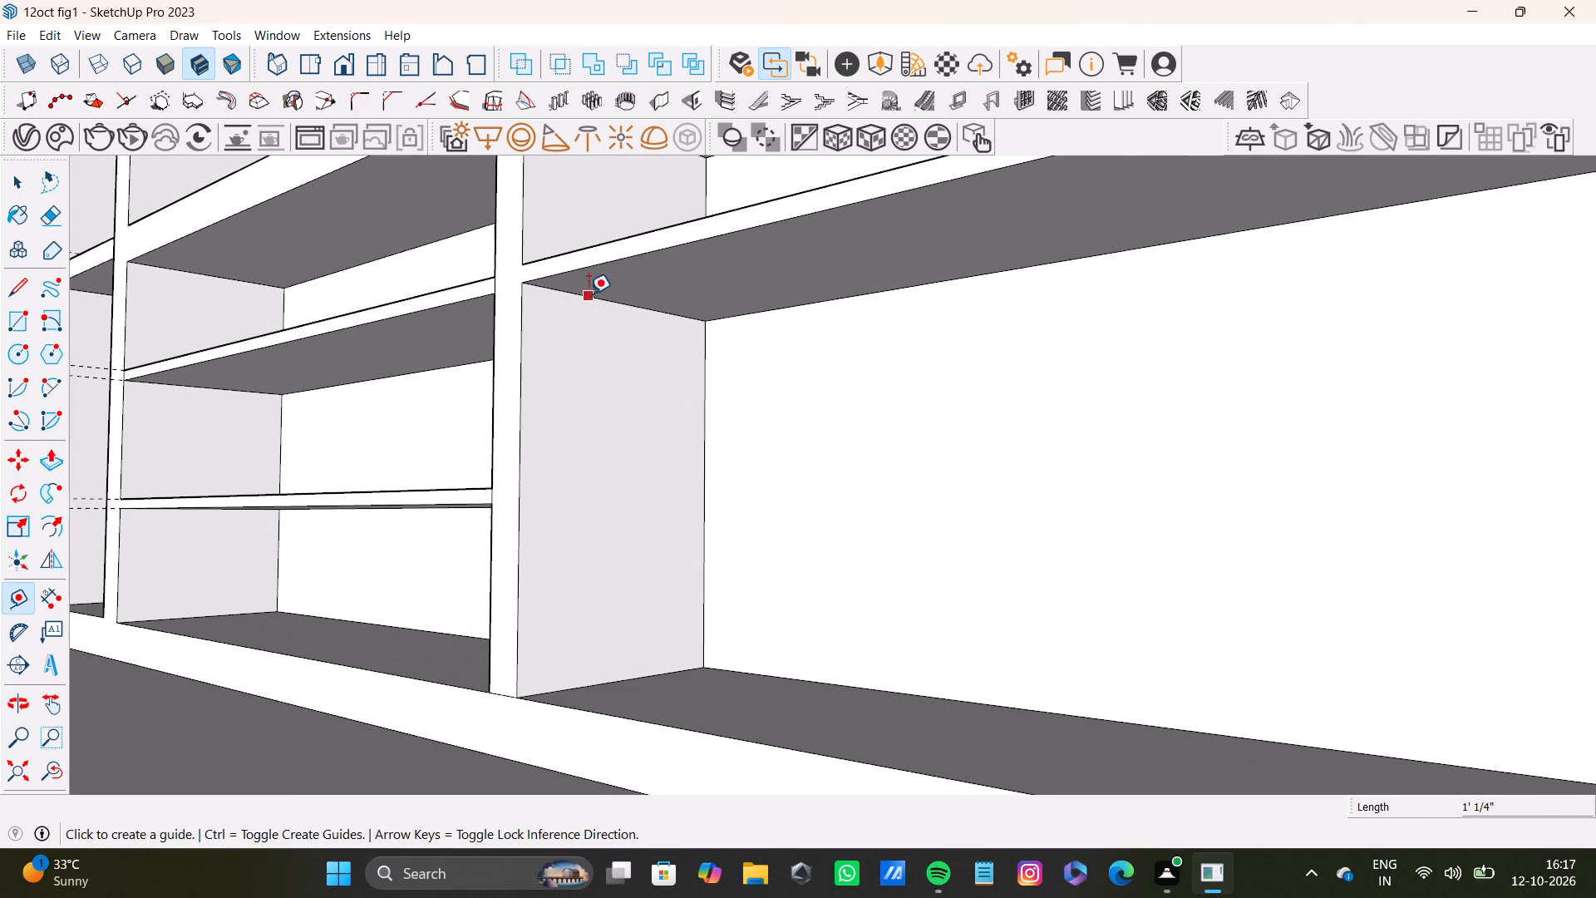
pyautogui.click(589, 294)
pyautogui.click(542, 489)
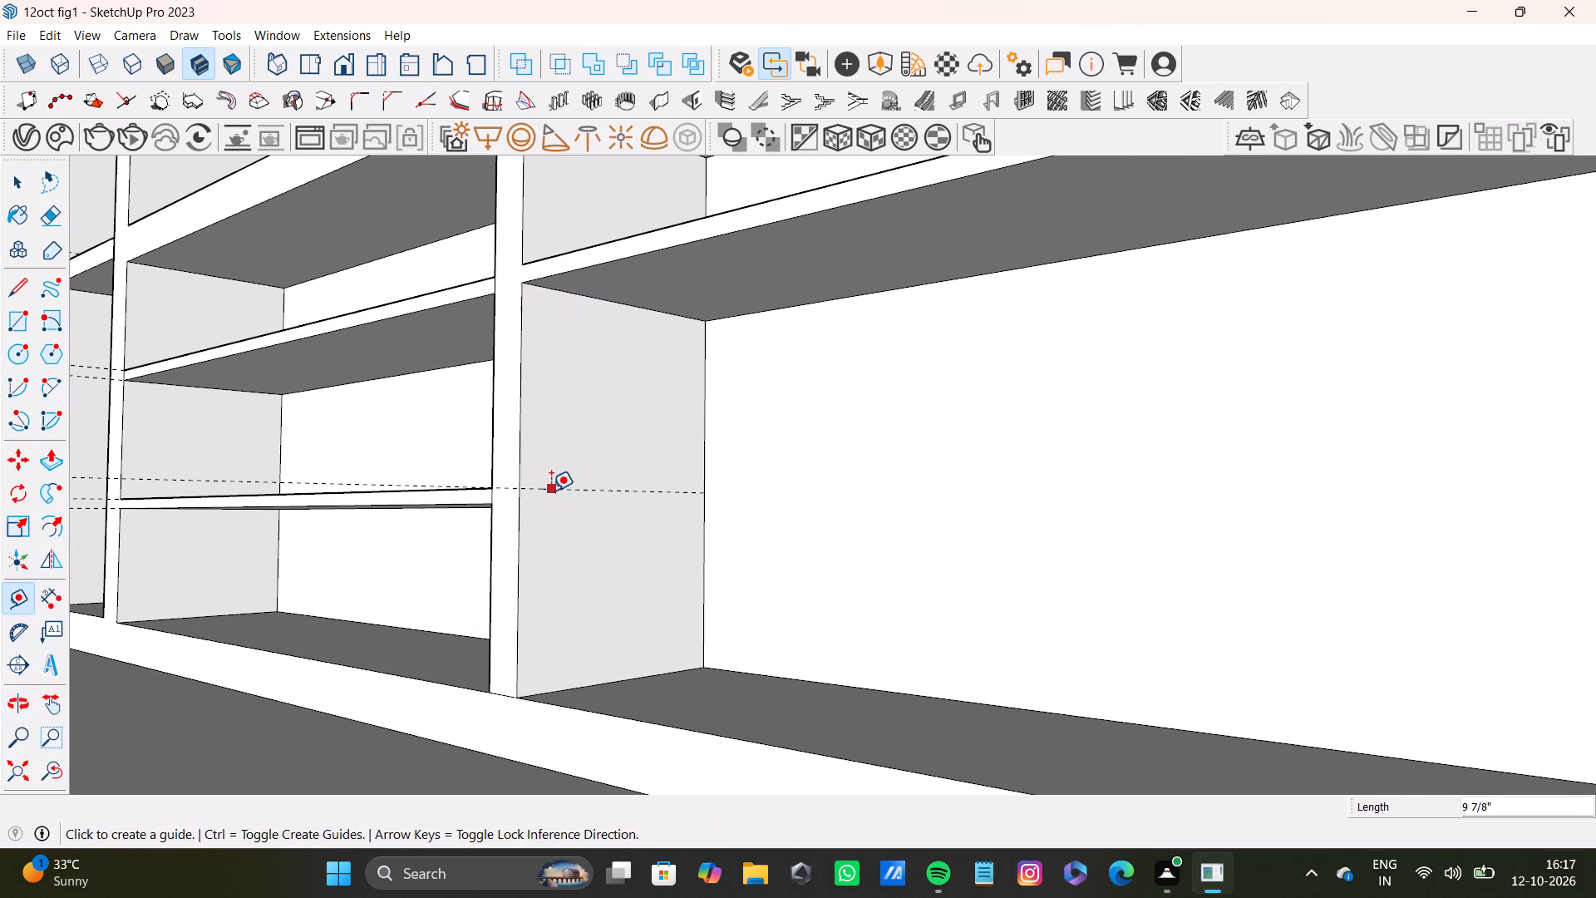
pyautogui.click(553, 489)
pyautogui.click(545, 505)
# Draw a 3/4" by 1' 1/4" rectangle between the two guides on the divider's side face.
pyautogui.scroll(-3, 577, 509)
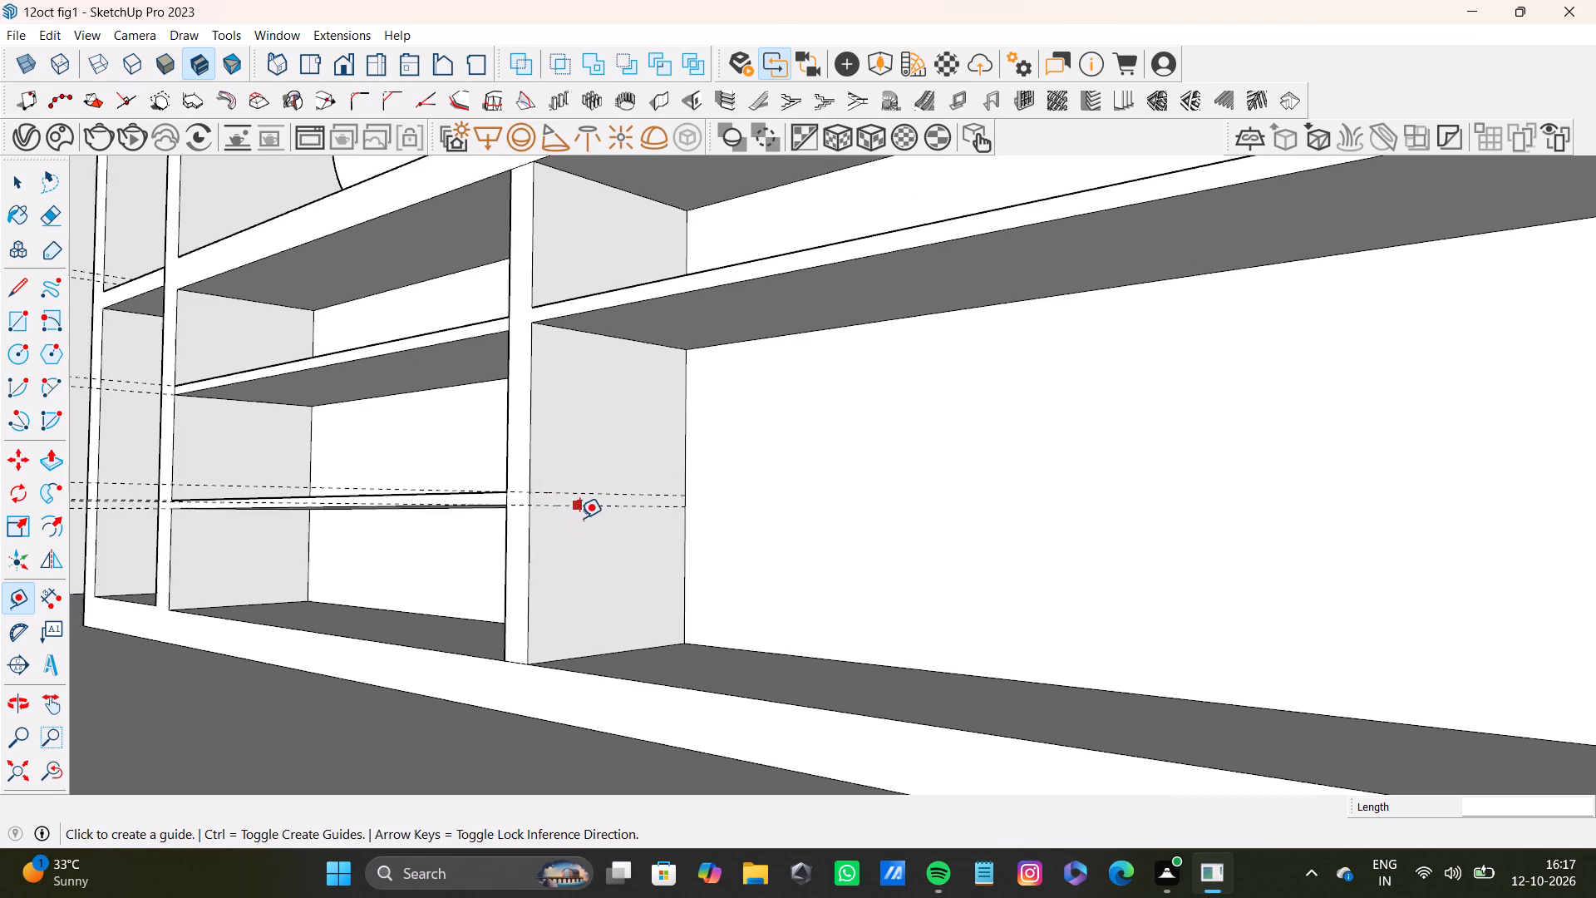
pyautogui.press('r')
pyautogui.scroll(4, 579, 519)
pyautogui.moveTo(606, 509); pyautogui.dragTo(518, 507, button='middle')
pyautogui.scroll(5, 461, 488)
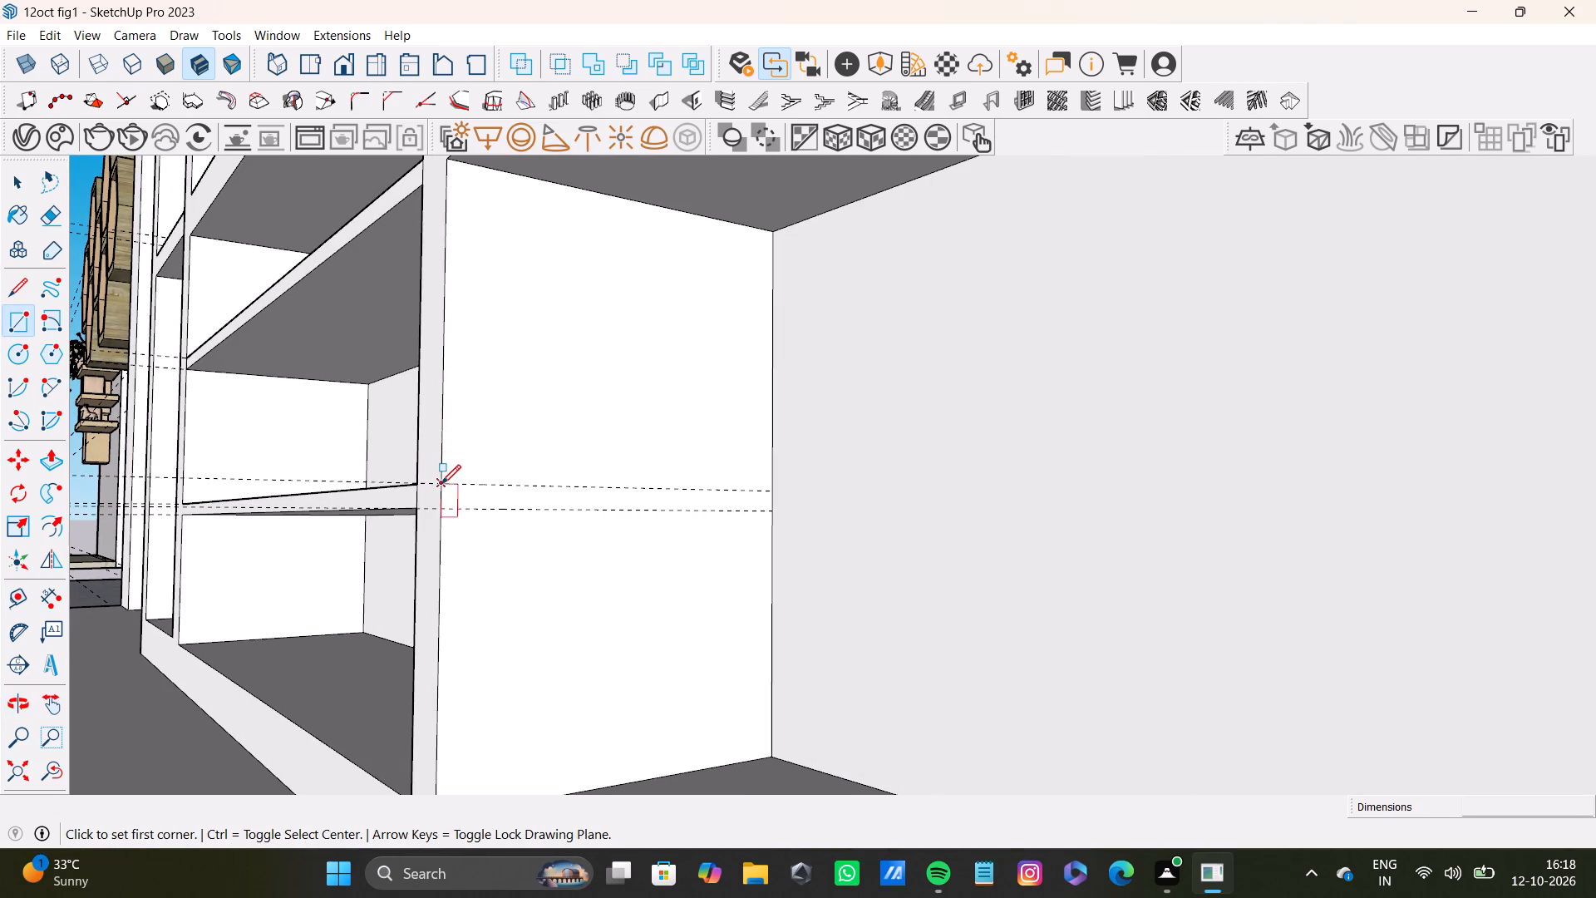
pyautogui.click(441, 484)
pyautogui.click(770, 512)
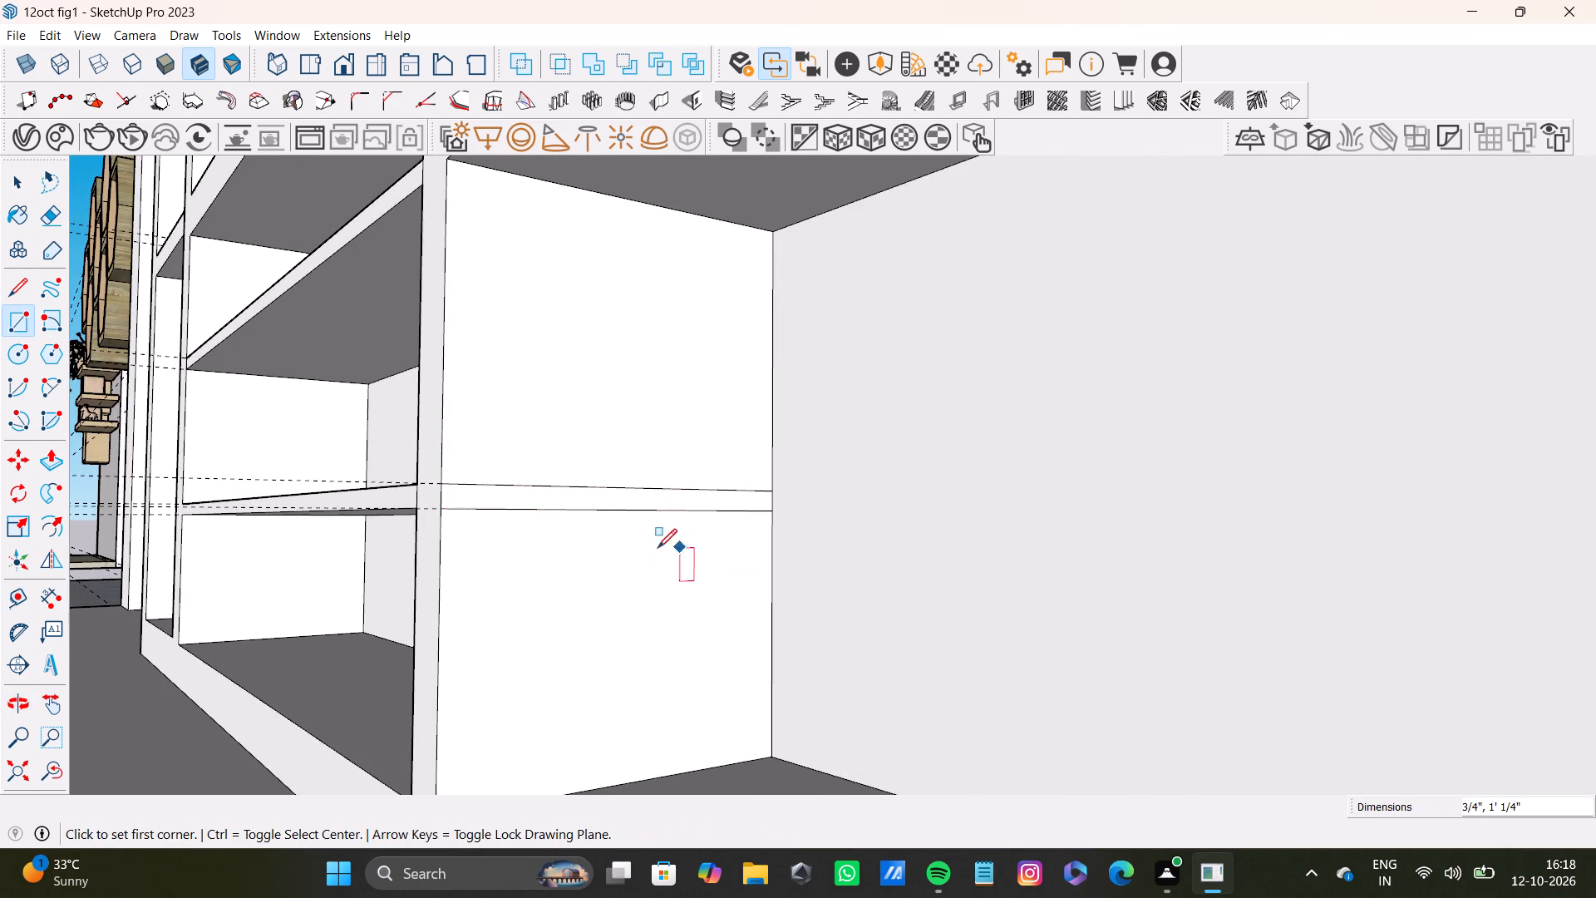
# Push/Pull the second compartment's lower shelf profile across to the cabinet's end panel.
pyautogui.scroll(-8, 654, 548)
pyautogui.keyDown('shift'); pyautogui.moveTo(544, 590); pyautogui.dragTo(588, 556, button='middle'); pyautogui.keyUp('shift')
pyautogui.press('space')
pyautogui.scroll(3, 589, 530)
pyautogui.click(588, 486)
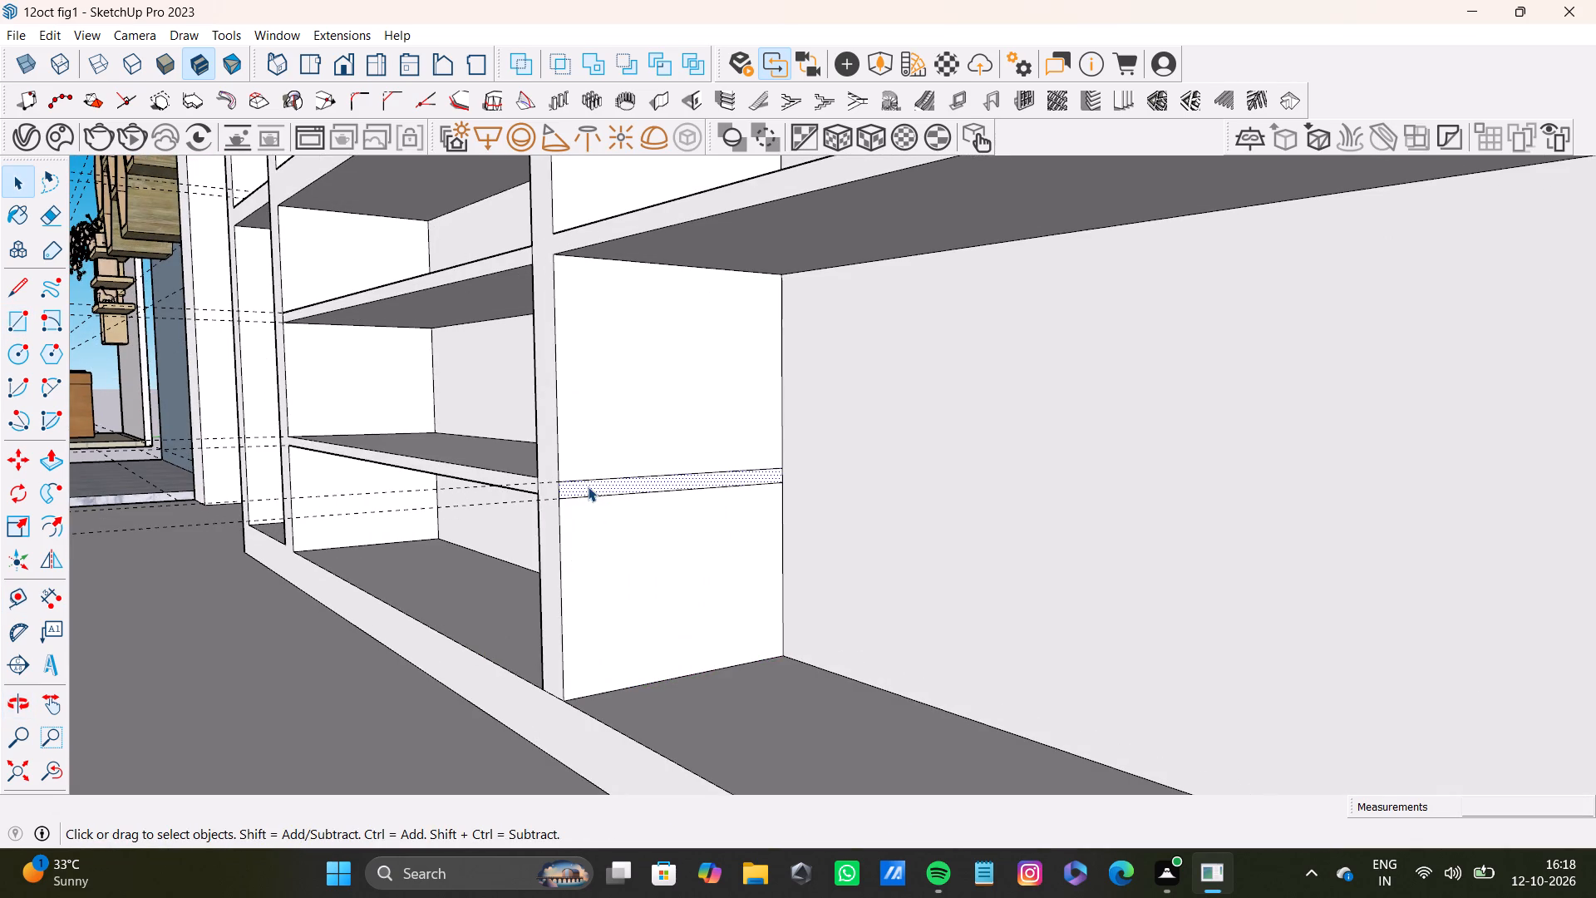
pyautogui.press('p')
pyautogui.moveTo(588, 486); pyautogui.dragTo(926, 566)
pyautogui.scroll(-9, 873, 627)
pyautogui.keyDown('shift'); pyautogui.moveTo(809, 615); pyautogui.dragTo(670, 495, button='middle'); pyautogui.keyUp('shift')
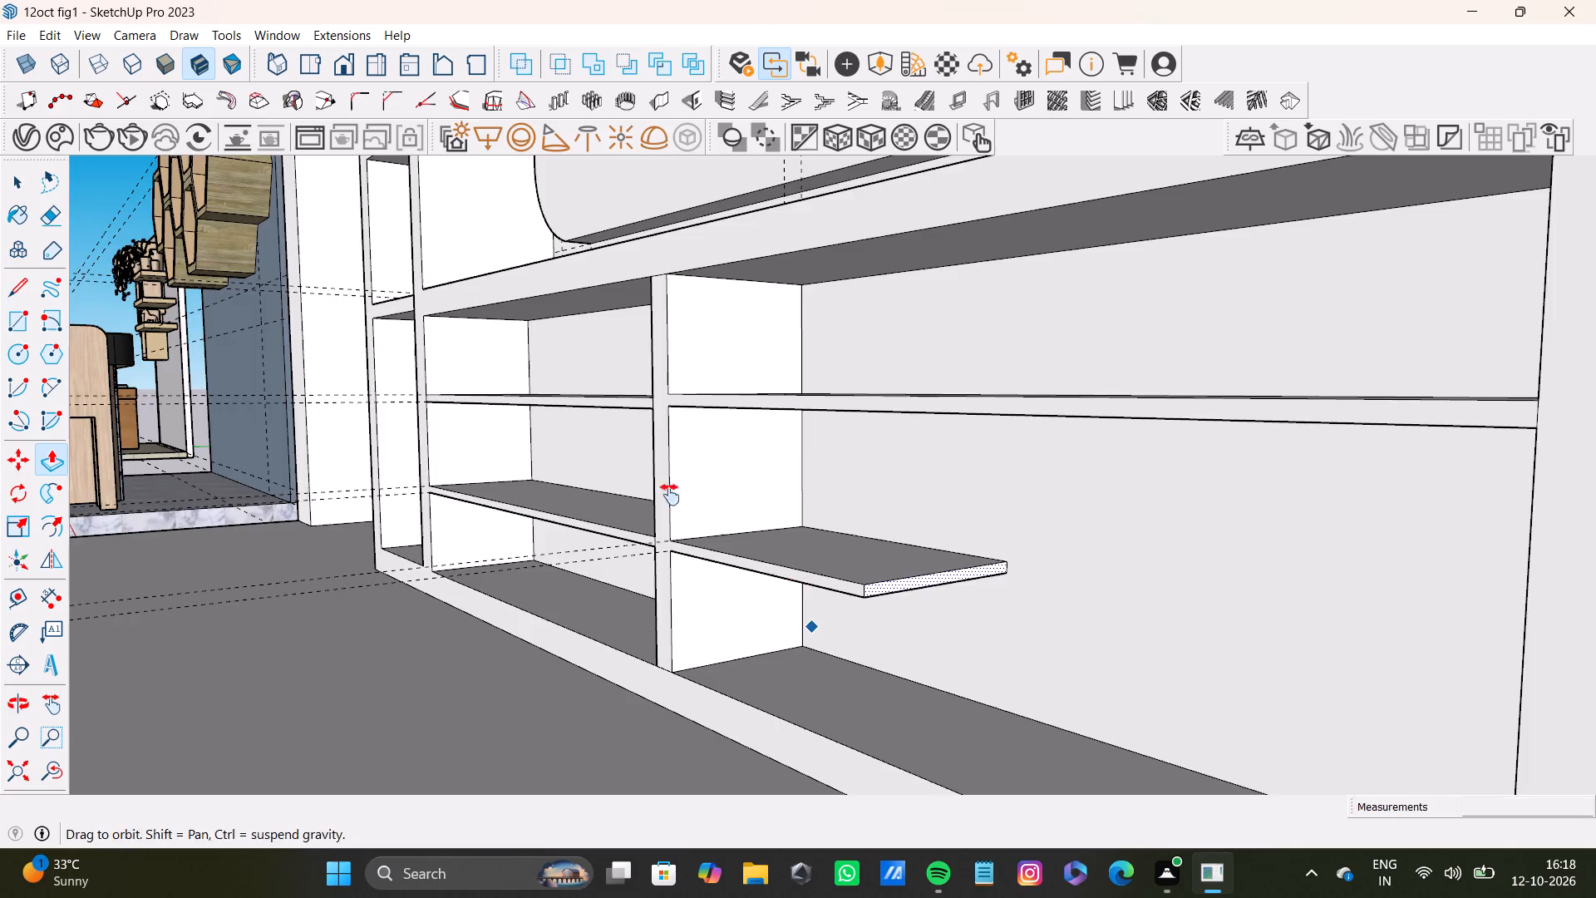
pyautogui.keyDown('shift'); pyautogui.moveTo(670, 495); pyautogui.dragTo(804, 495, button='middle'); pyautogui.keyUp('shift')
pyautogui.moveTo(916, 421); pyautogui.dragTo(1225, 488)
pyautogui.keyDown('shift'); pyautogui.moveTo(1219, 488); pyautogui.dragTo(749, 529, button='middle'); pyautogui.keyUp('shift')
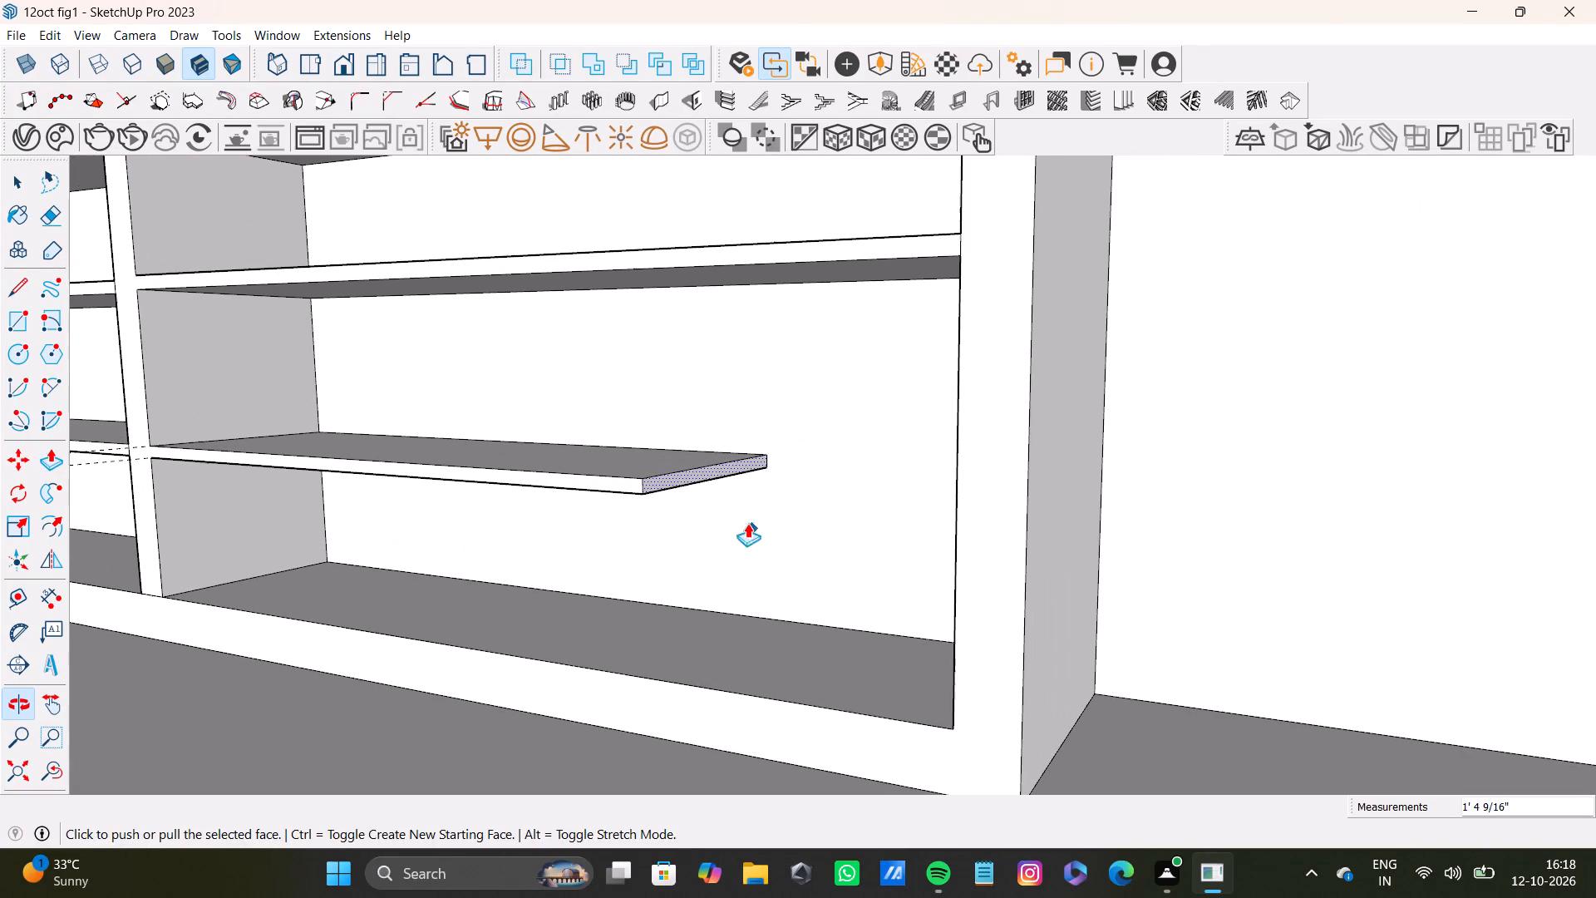
pyautogui.moveTo(638, 476); pyautogui.dragTo(1008, 511)
# Bring the whole model back into view and examine the third room with its column, wall panel and shelved cabinet.
pyautogui.scroll(-10, 293, 540)
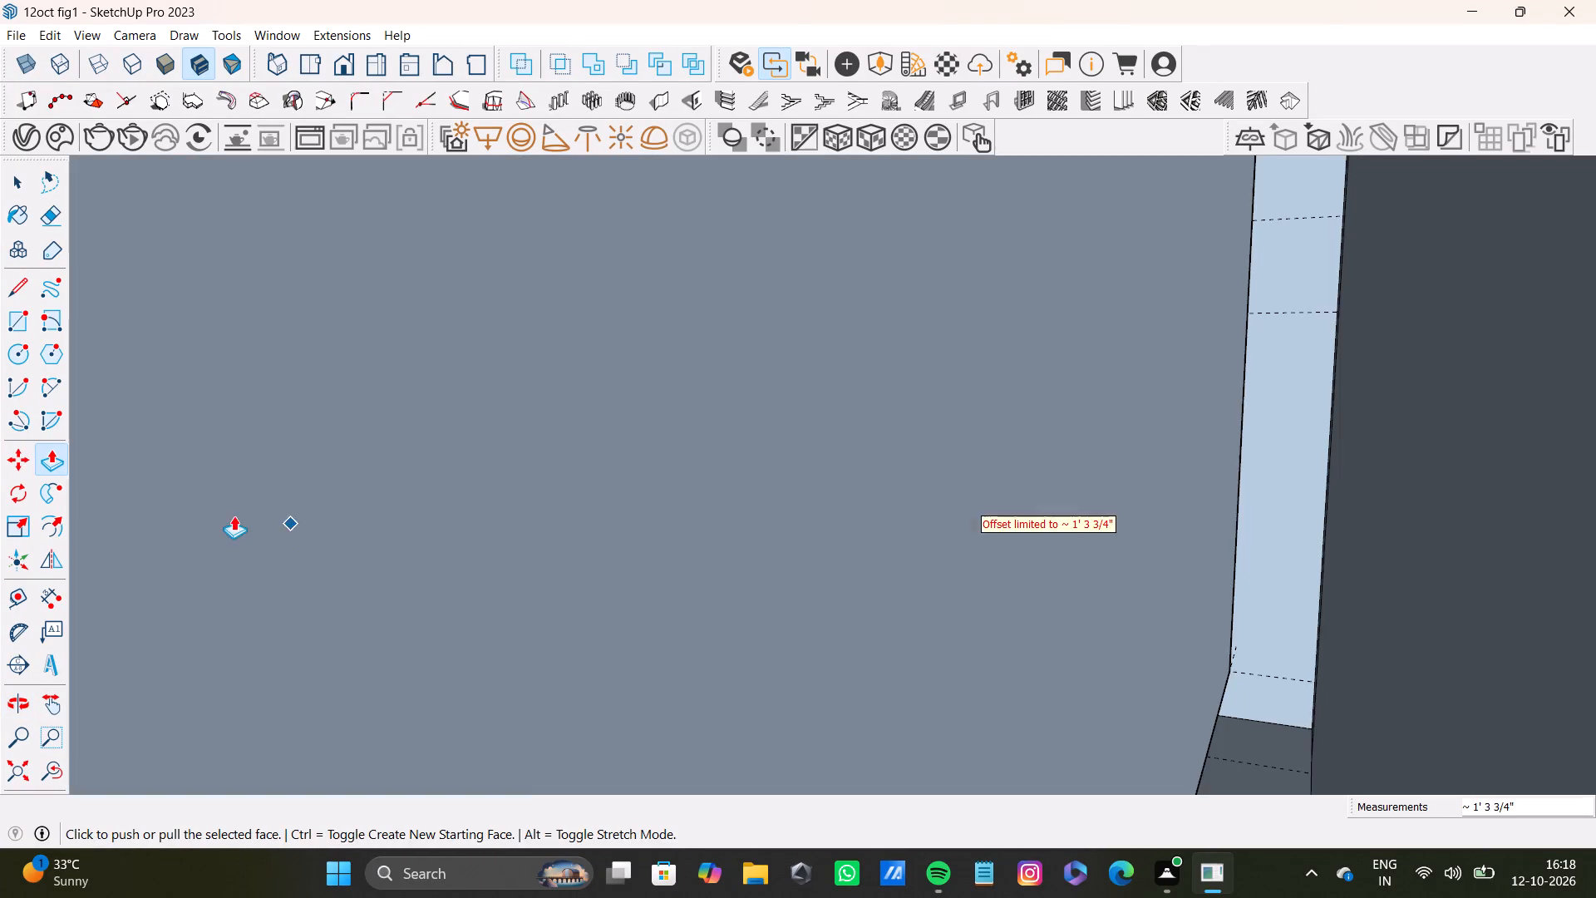
pyautogui.keyDown('shift'); pyautogui.moveTo(230, 516); pyautogui.dragTo(420, 511, button='middle'); pyautogui.keyUp('shift')
pyautogui.click(43, 766)
pyautogui.click(12, 773)
pyautogui.moveTo(401, 664); pyautogui.dragTo(688, 651, button='middle')
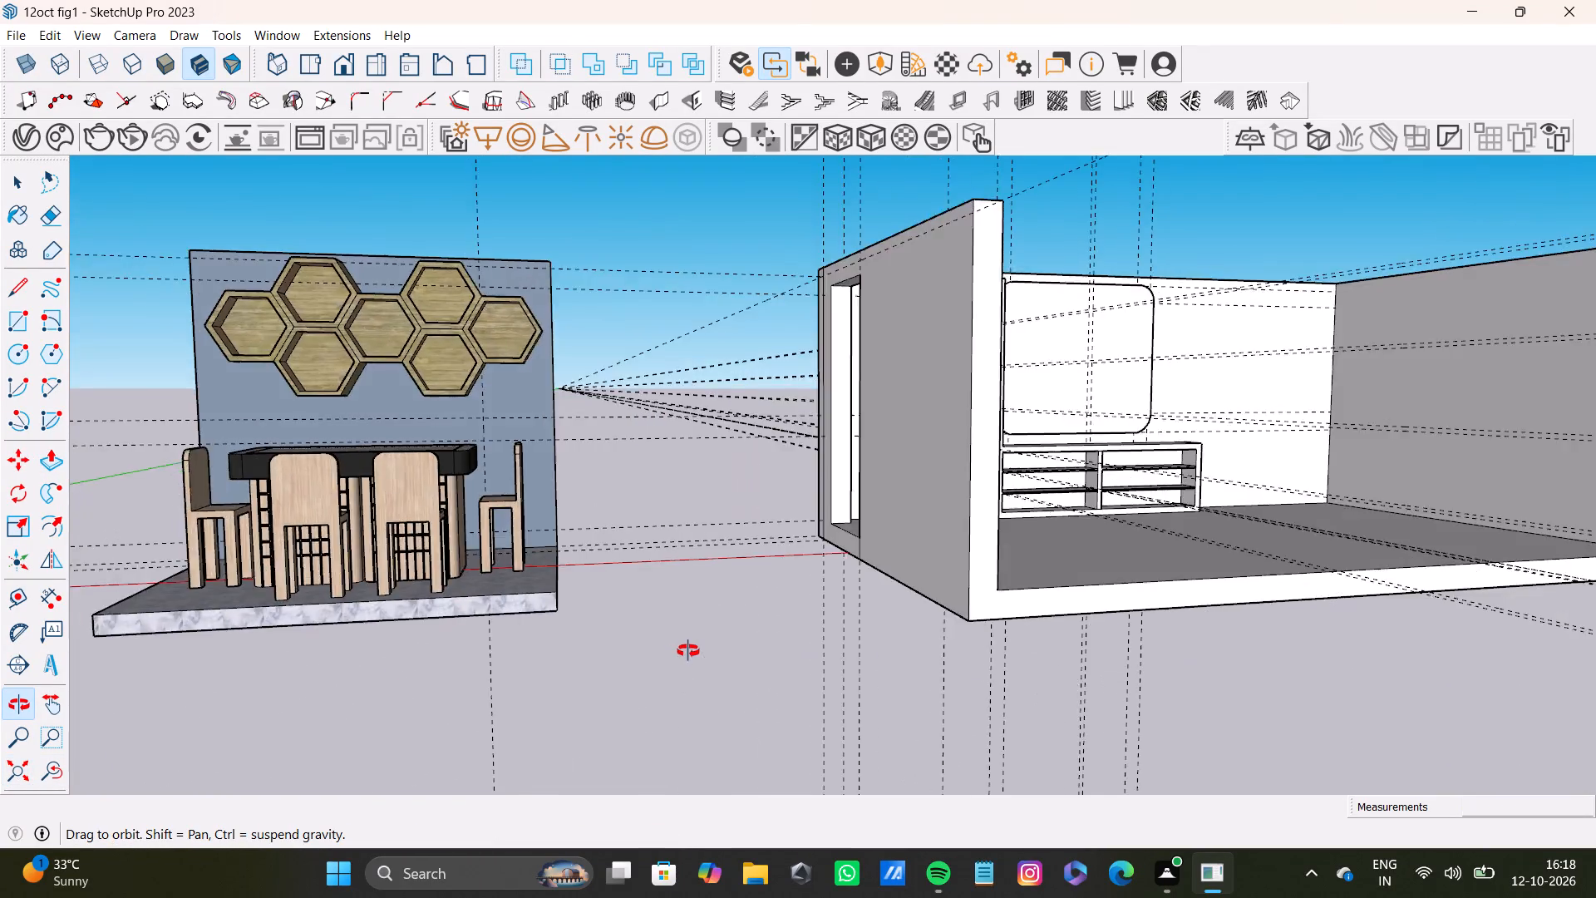
pyautogui.moveTo(688, 651); pyautogui.dragTo(242, 688, button='middle')
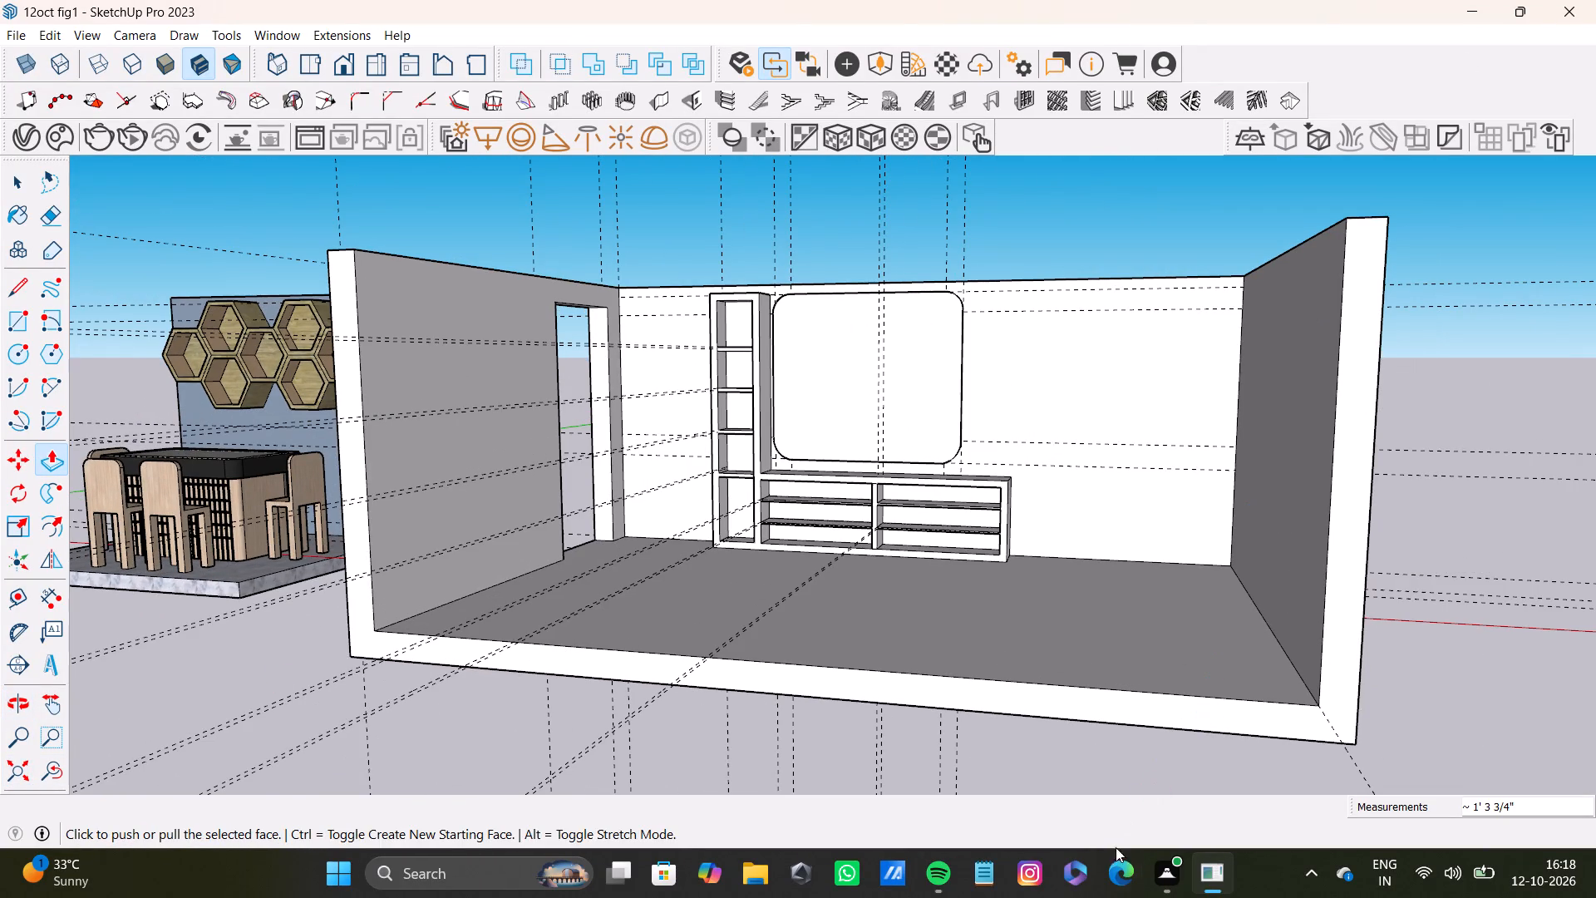
pyautogui.scroll(3, 1091, 859)
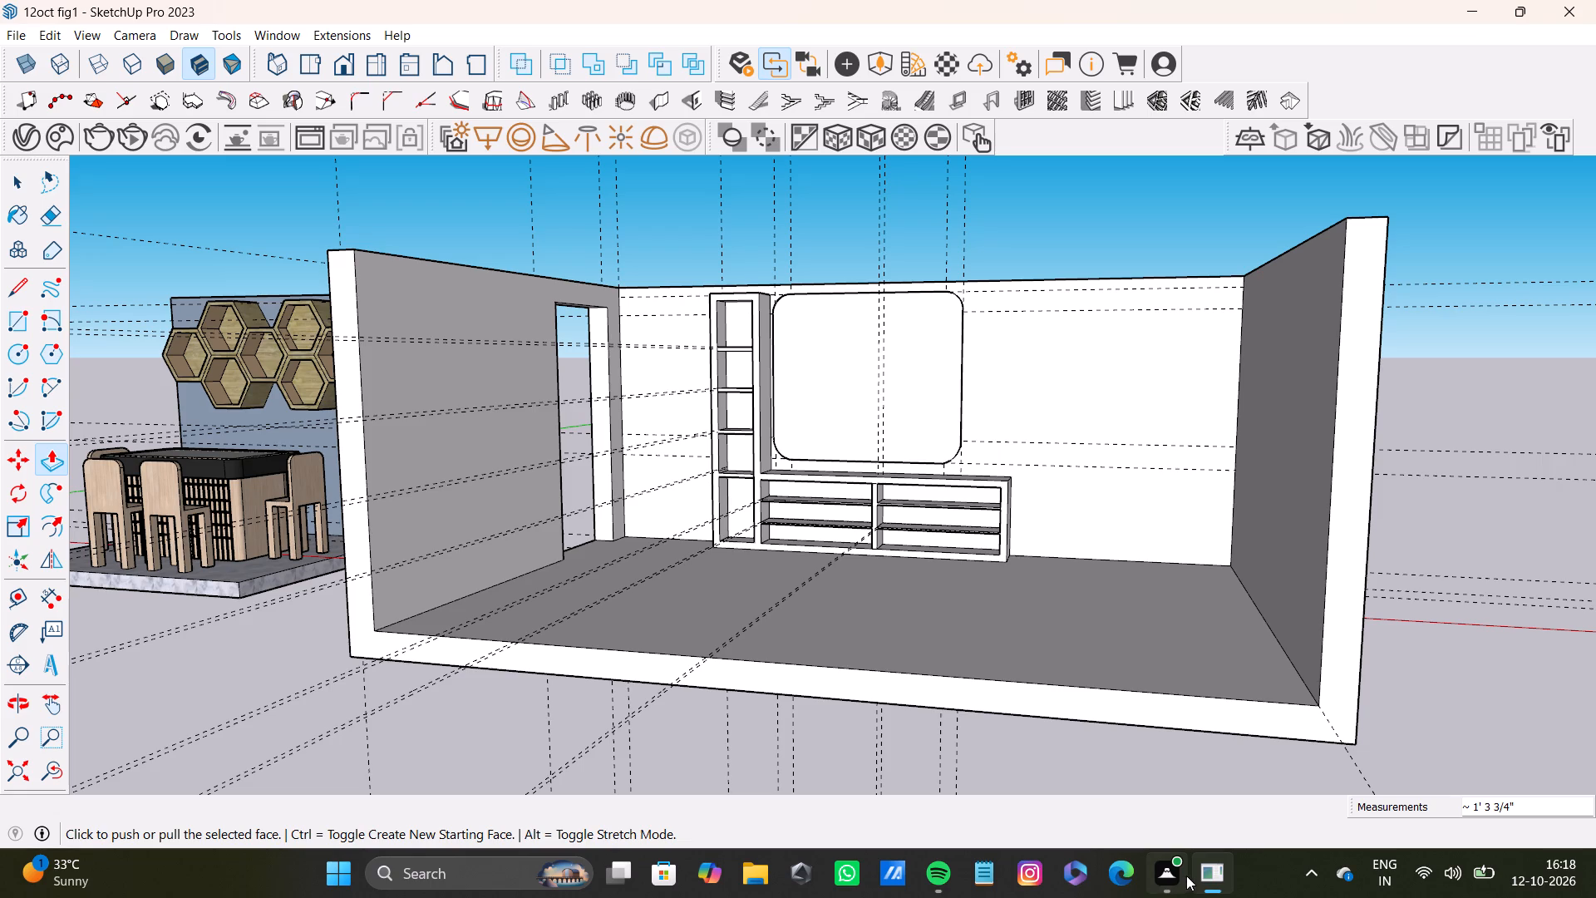
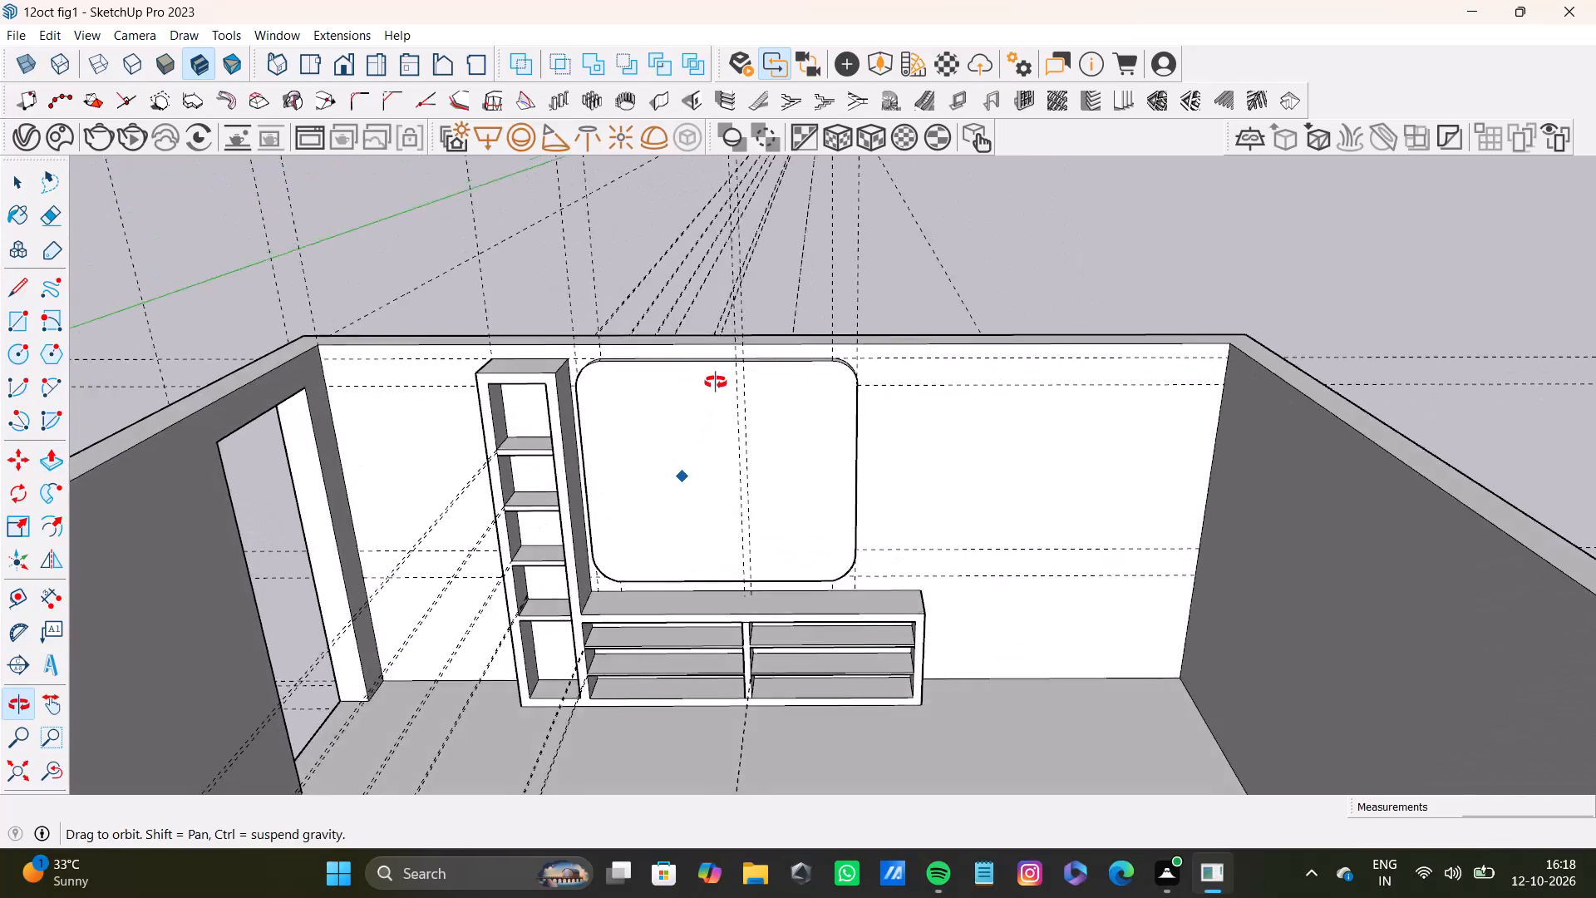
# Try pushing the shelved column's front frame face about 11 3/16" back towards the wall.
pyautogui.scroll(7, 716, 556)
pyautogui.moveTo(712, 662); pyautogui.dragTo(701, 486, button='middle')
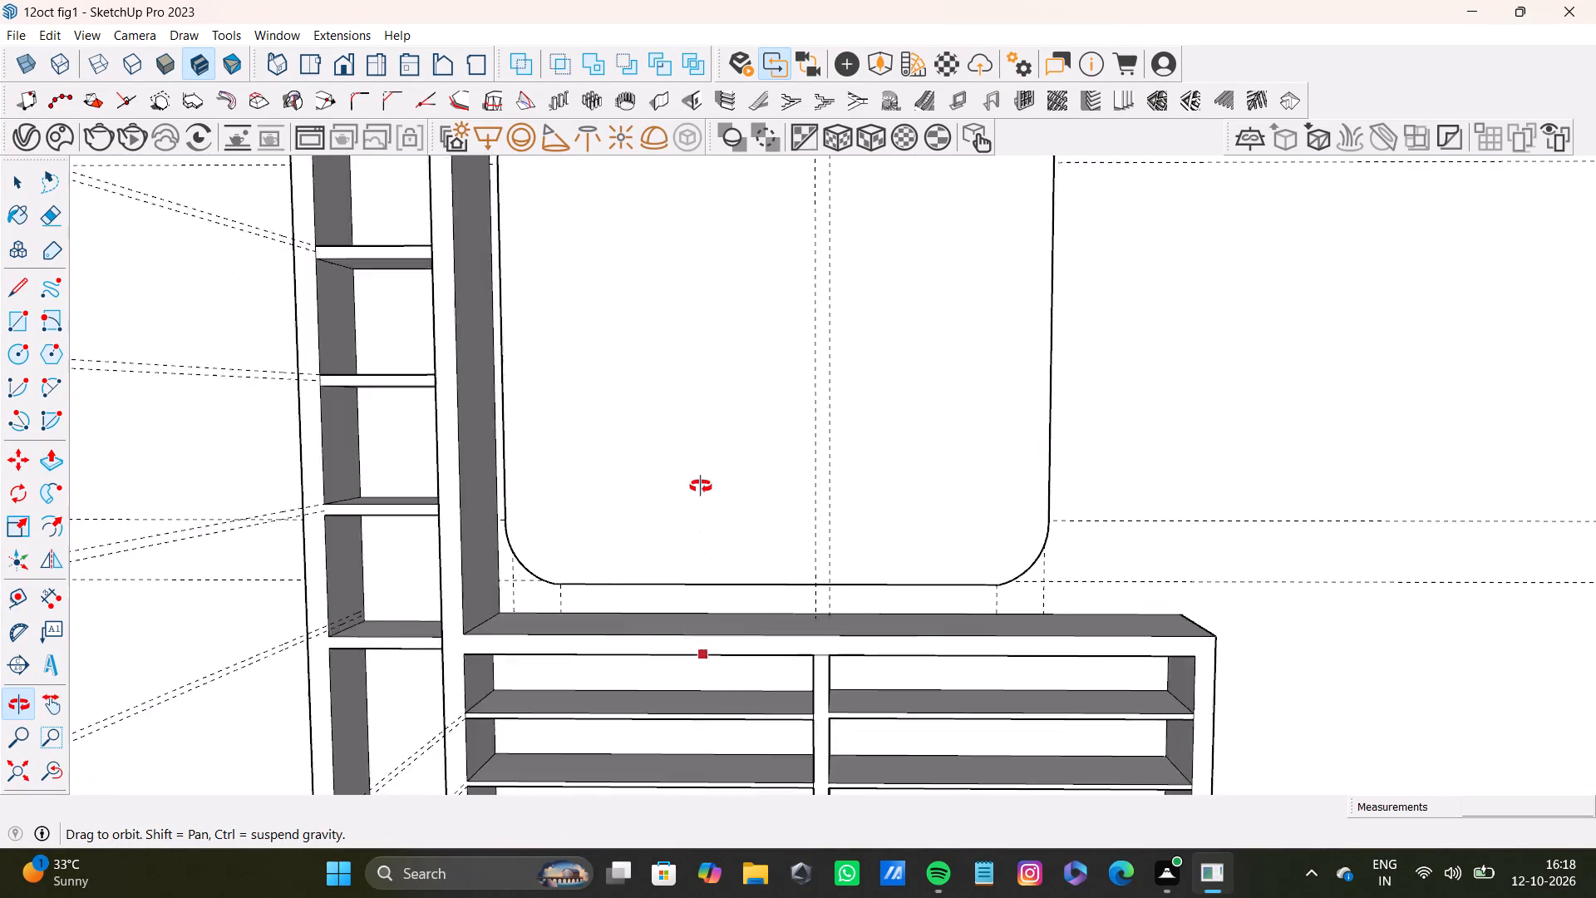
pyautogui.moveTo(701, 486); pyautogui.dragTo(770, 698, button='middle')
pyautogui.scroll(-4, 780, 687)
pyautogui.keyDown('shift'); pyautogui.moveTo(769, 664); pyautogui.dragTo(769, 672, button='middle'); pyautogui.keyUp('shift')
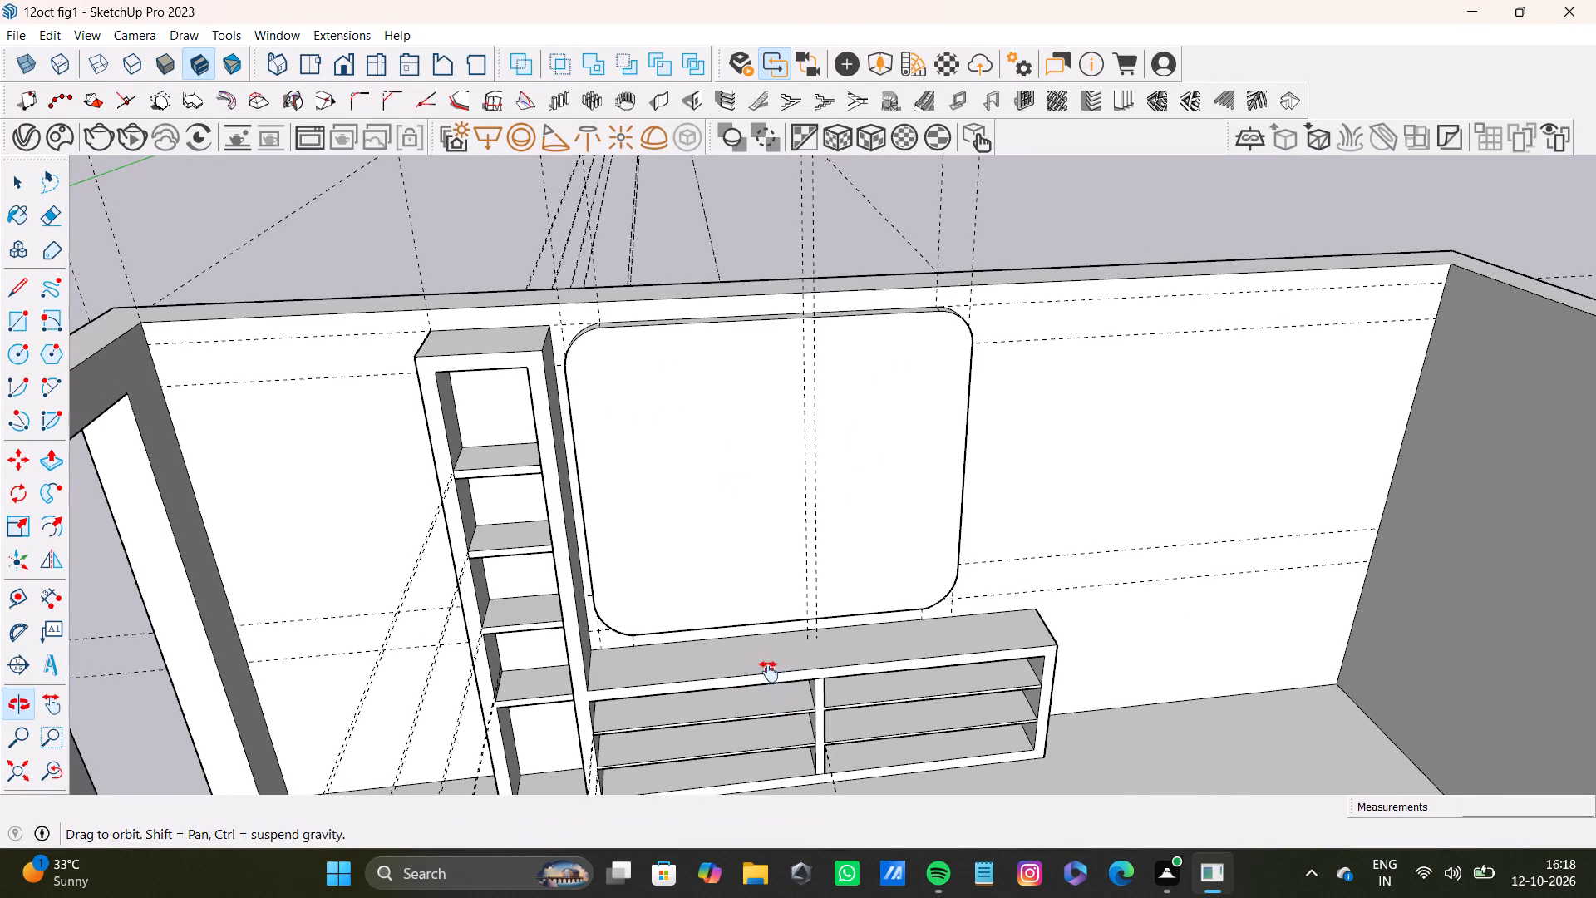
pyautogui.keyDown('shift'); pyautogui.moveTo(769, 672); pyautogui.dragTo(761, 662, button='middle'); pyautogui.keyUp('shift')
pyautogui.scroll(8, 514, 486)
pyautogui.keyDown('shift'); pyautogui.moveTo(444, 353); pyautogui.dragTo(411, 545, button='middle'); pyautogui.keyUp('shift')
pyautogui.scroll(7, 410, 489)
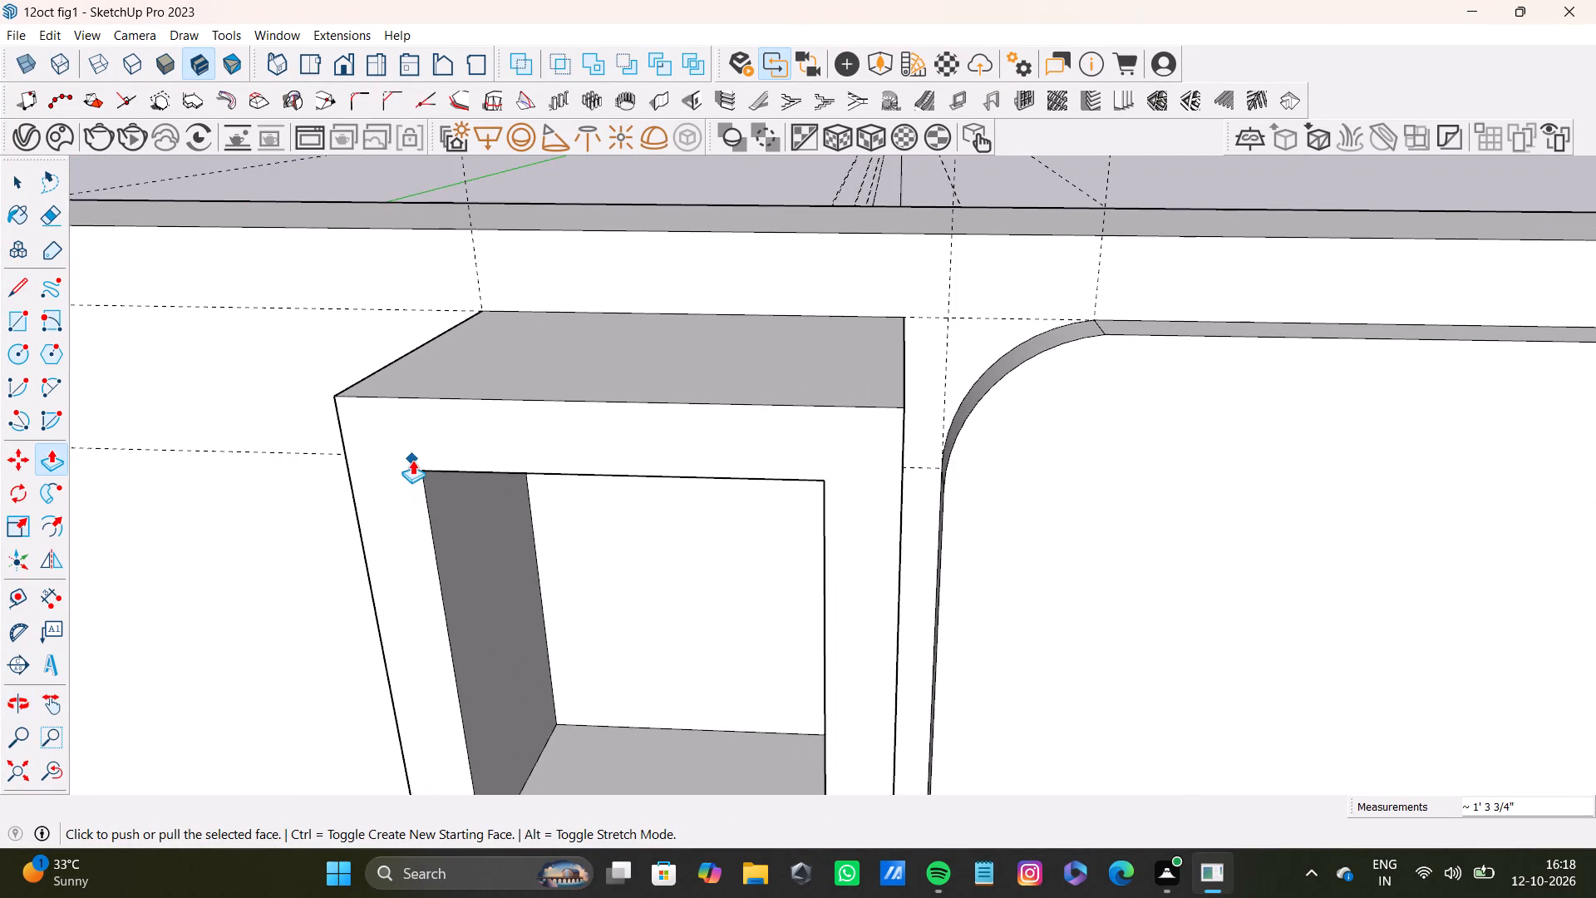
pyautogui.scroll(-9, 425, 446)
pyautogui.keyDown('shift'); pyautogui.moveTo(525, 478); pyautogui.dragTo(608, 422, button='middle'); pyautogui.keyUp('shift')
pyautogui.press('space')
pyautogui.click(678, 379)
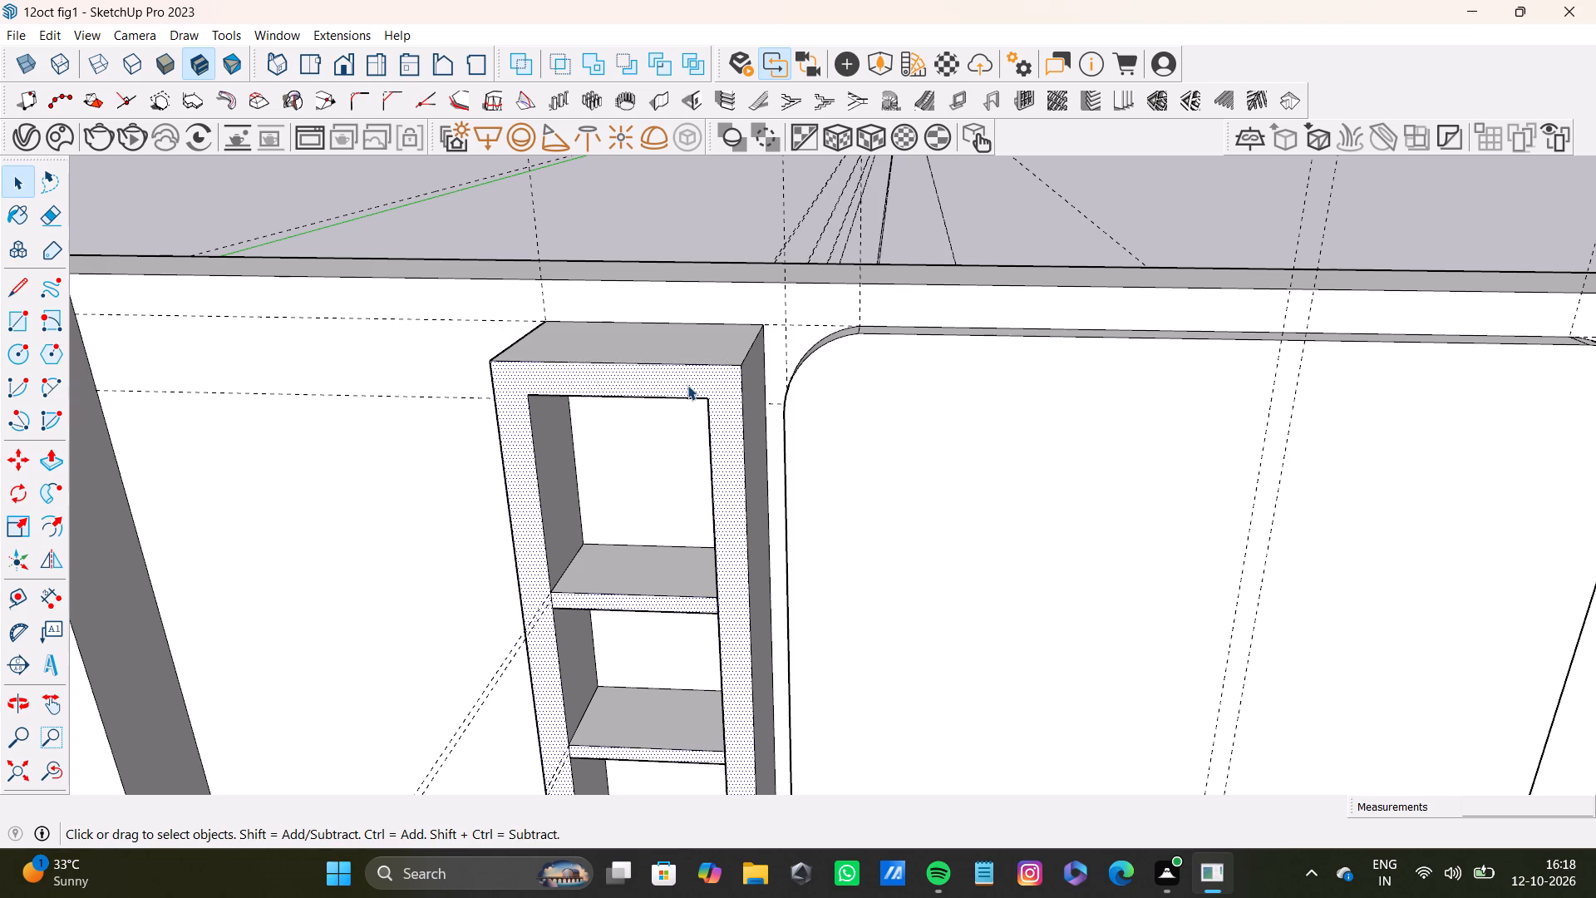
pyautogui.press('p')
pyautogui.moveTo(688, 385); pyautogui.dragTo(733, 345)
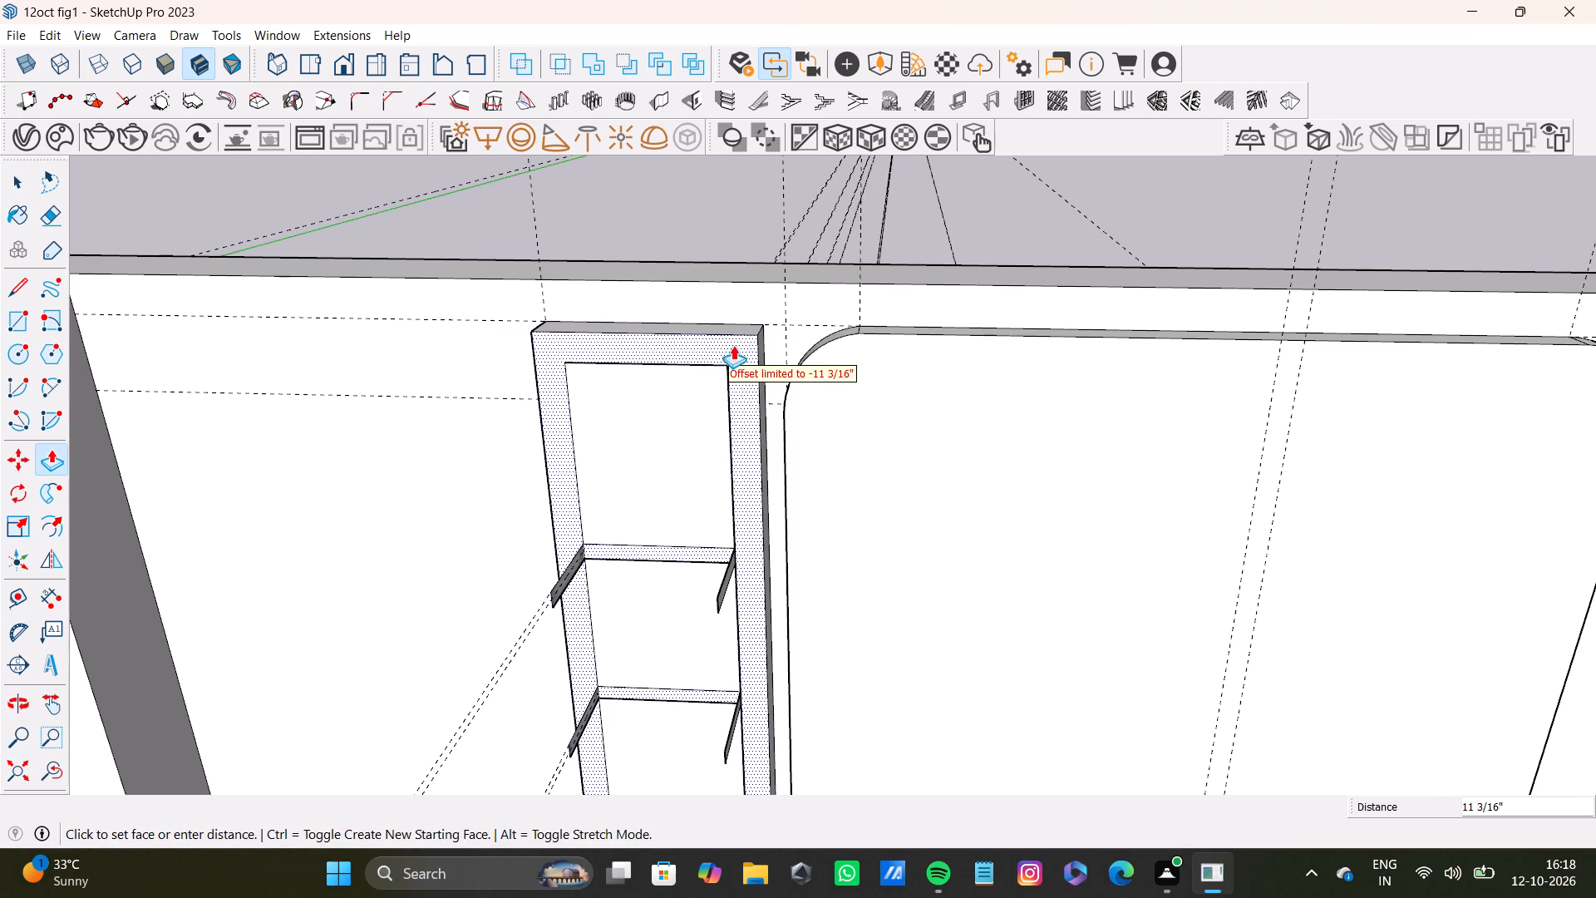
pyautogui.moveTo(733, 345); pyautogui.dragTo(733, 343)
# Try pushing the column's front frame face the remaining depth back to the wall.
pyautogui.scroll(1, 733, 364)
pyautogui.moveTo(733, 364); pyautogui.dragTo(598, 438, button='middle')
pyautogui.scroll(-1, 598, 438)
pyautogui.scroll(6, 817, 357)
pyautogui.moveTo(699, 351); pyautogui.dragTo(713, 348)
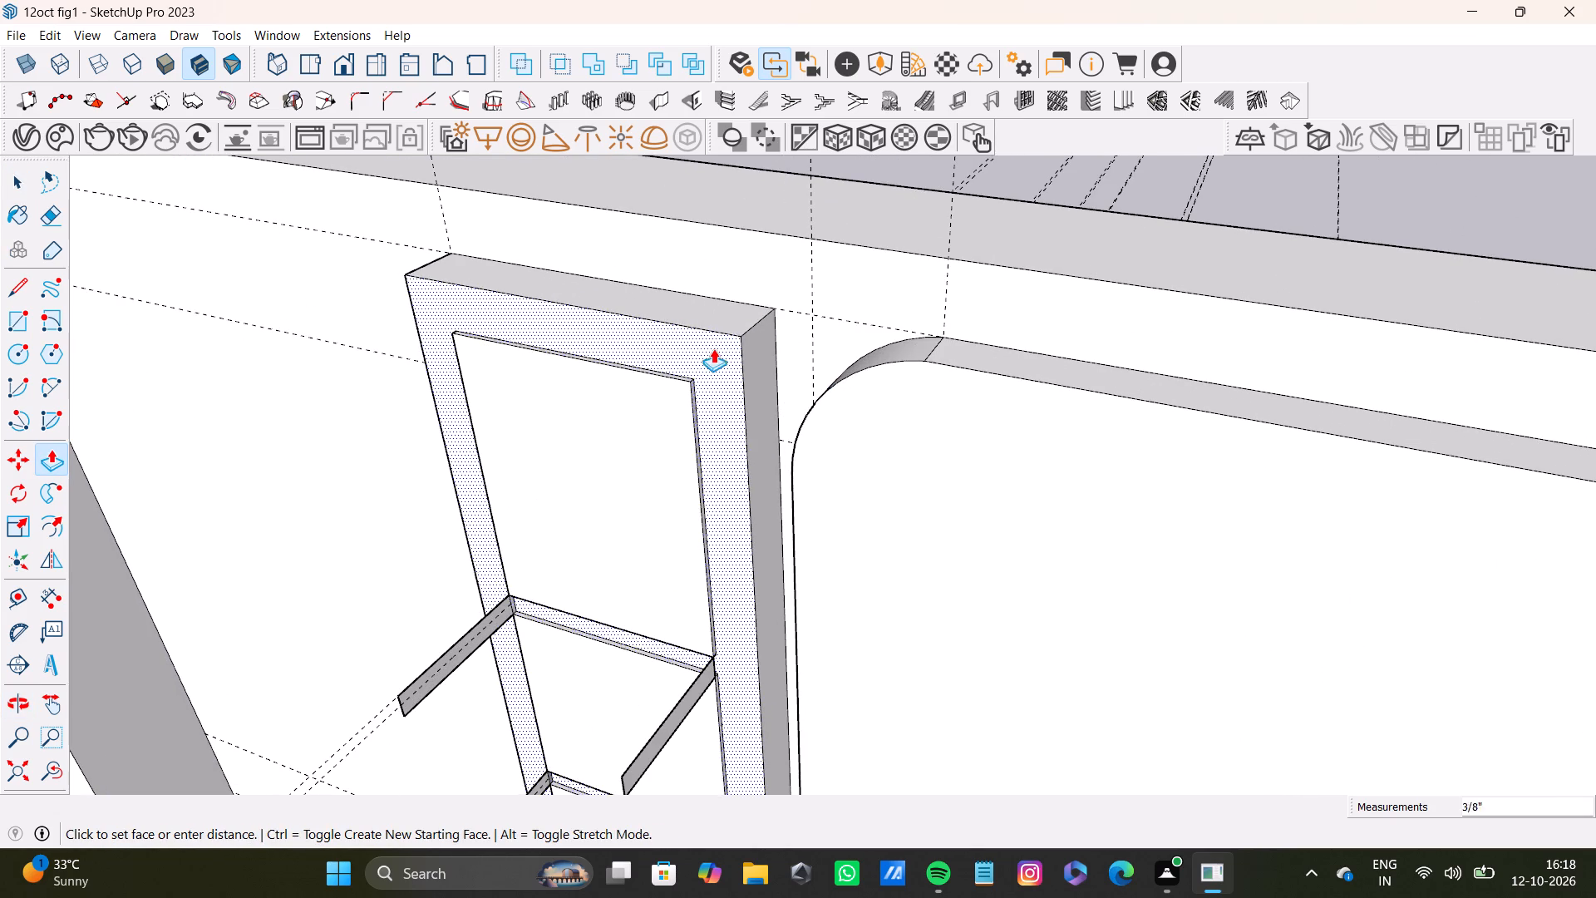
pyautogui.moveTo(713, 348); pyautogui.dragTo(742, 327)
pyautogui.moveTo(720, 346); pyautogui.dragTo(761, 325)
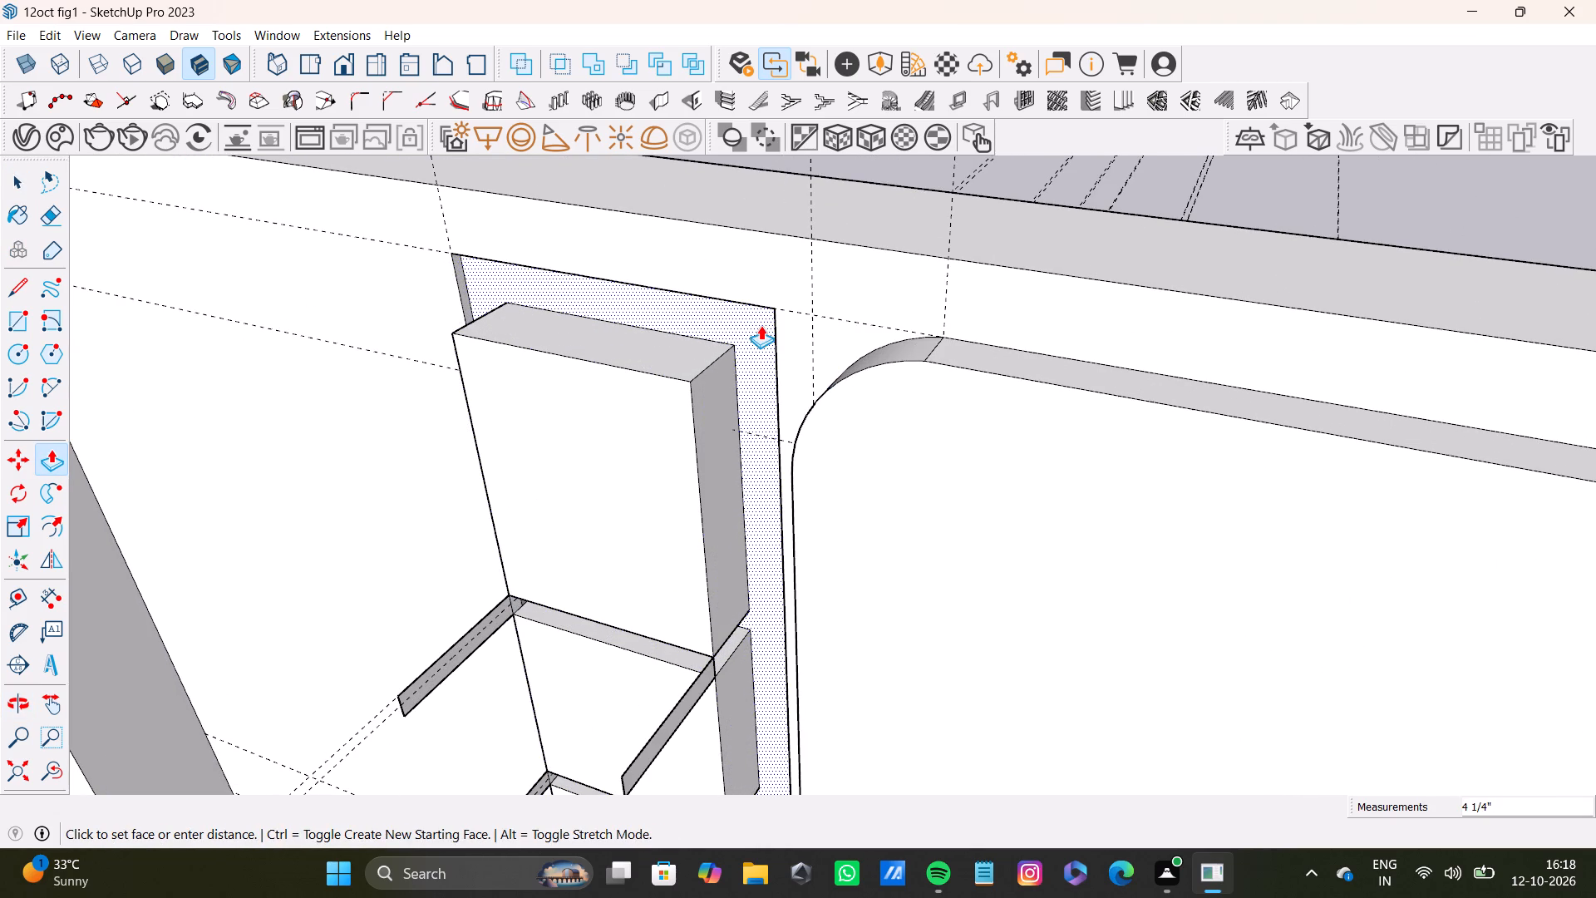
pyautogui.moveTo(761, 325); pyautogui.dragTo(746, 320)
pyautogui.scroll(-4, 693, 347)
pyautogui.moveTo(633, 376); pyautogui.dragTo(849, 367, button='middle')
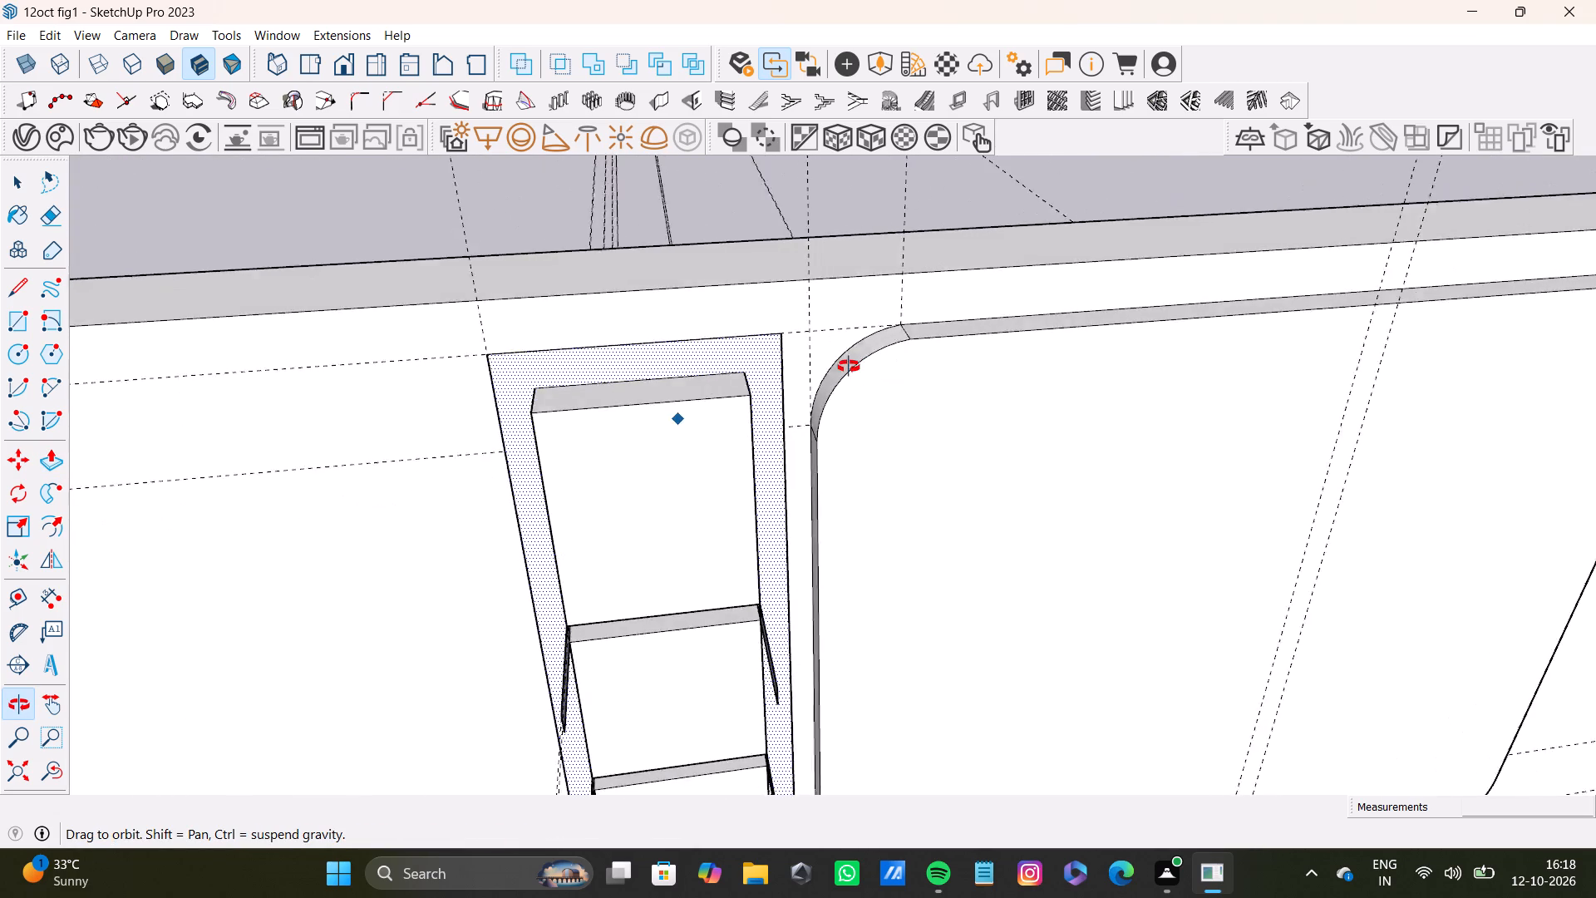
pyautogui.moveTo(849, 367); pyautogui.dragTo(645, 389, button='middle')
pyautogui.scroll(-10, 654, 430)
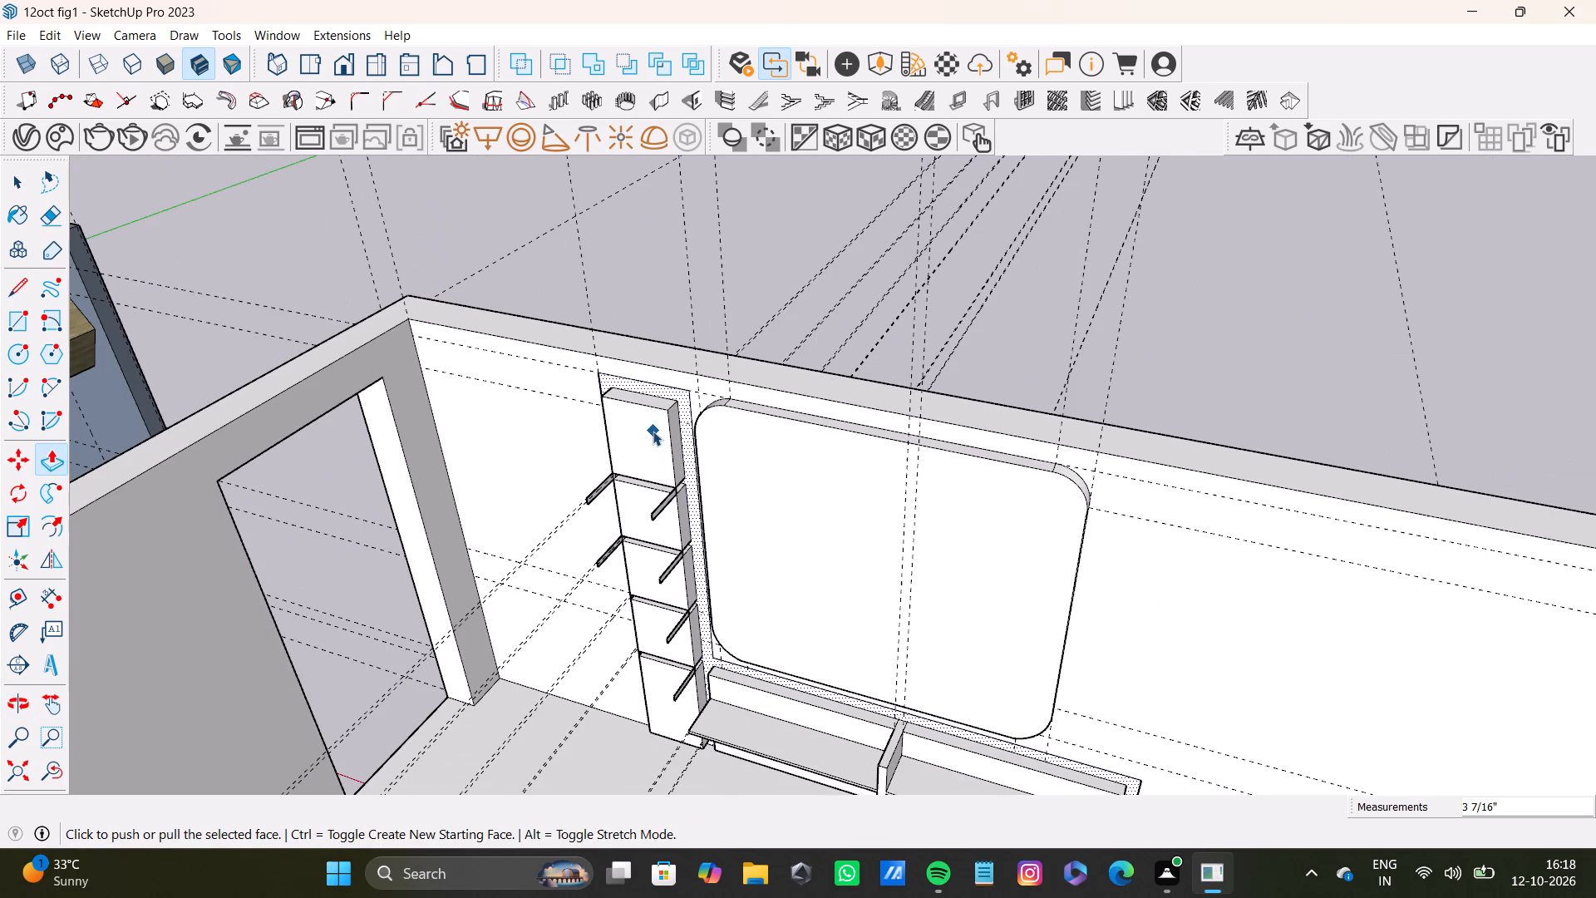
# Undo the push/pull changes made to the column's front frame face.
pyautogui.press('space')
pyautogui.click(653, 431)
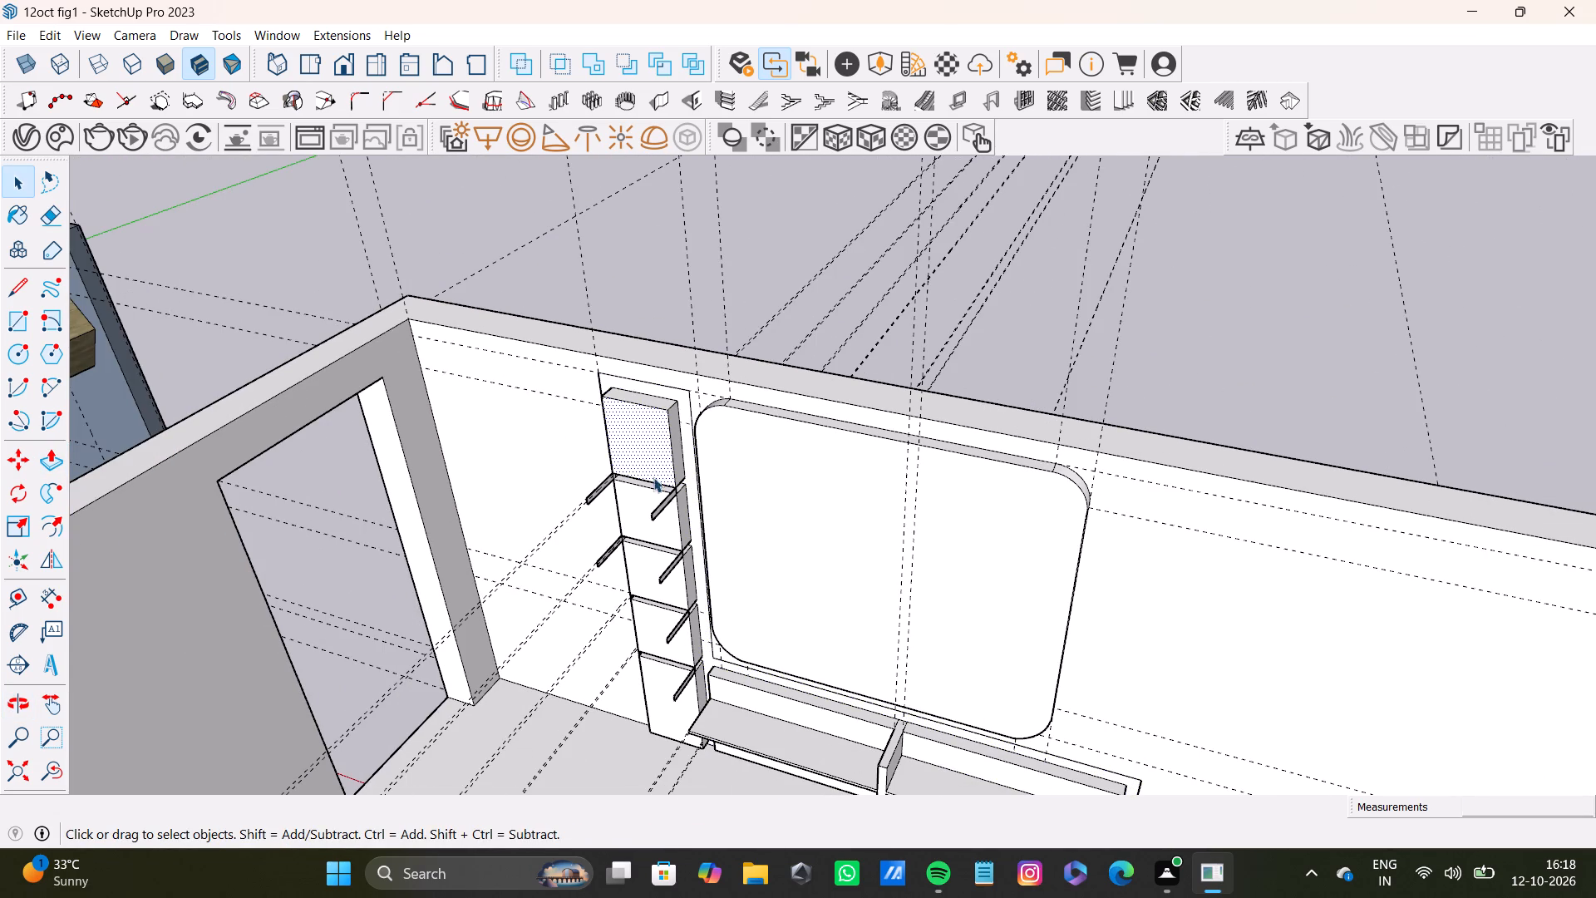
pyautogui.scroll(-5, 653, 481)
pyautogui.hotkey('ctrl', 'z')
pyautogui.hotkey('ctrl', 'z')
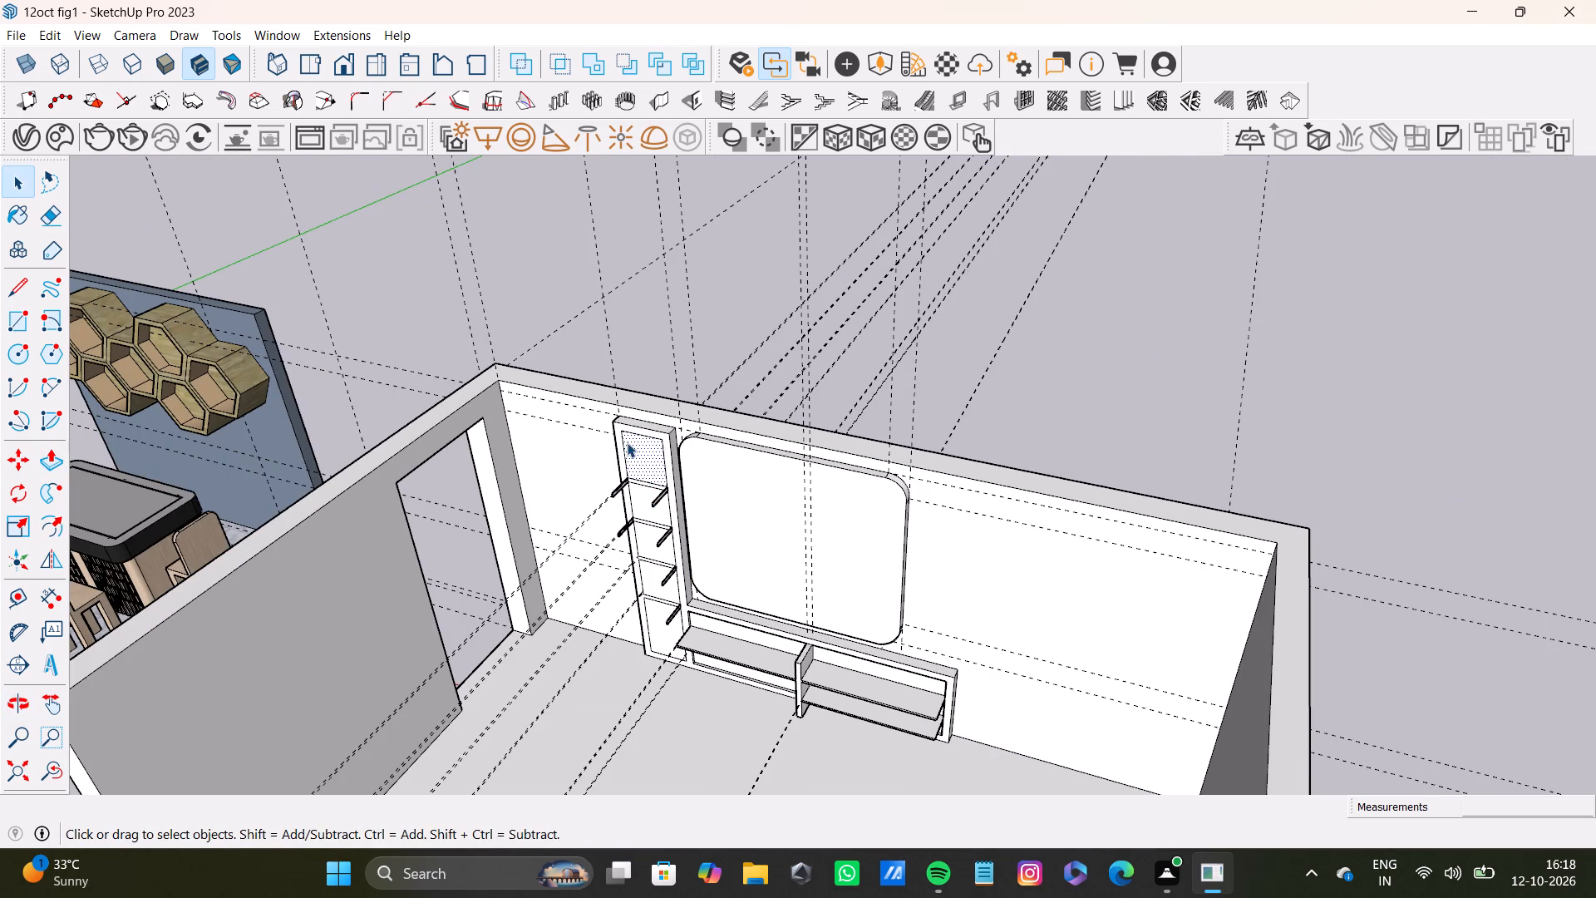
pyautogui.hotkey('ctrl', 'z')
# Place a horizontal guide on the column's front face, level with the top edge of the uppermost opening.
pyautogui.scroll(8, 622, 452)
pyautogui.moveTo(594, 459); pyautogui.dragTo(724, 403, button='middle')
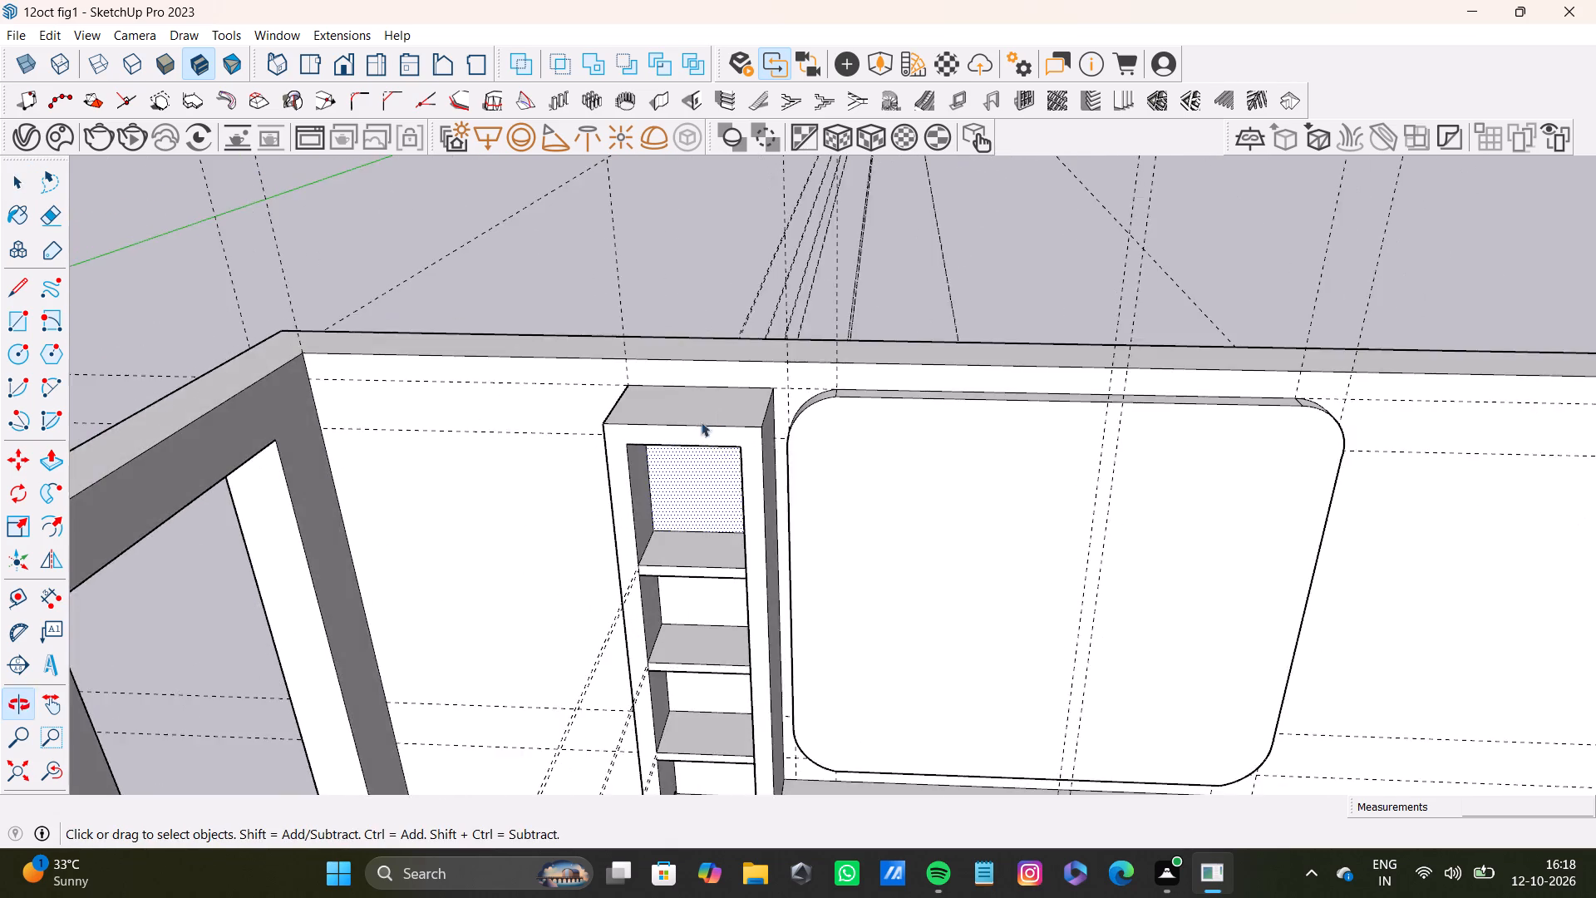
pyautogui.scroll(9, 674, 429)
pyautogui.moveTo(602, 432); pyautogui.dragTo(683, 372, button='middle')
pyautogui.click(48, 383)
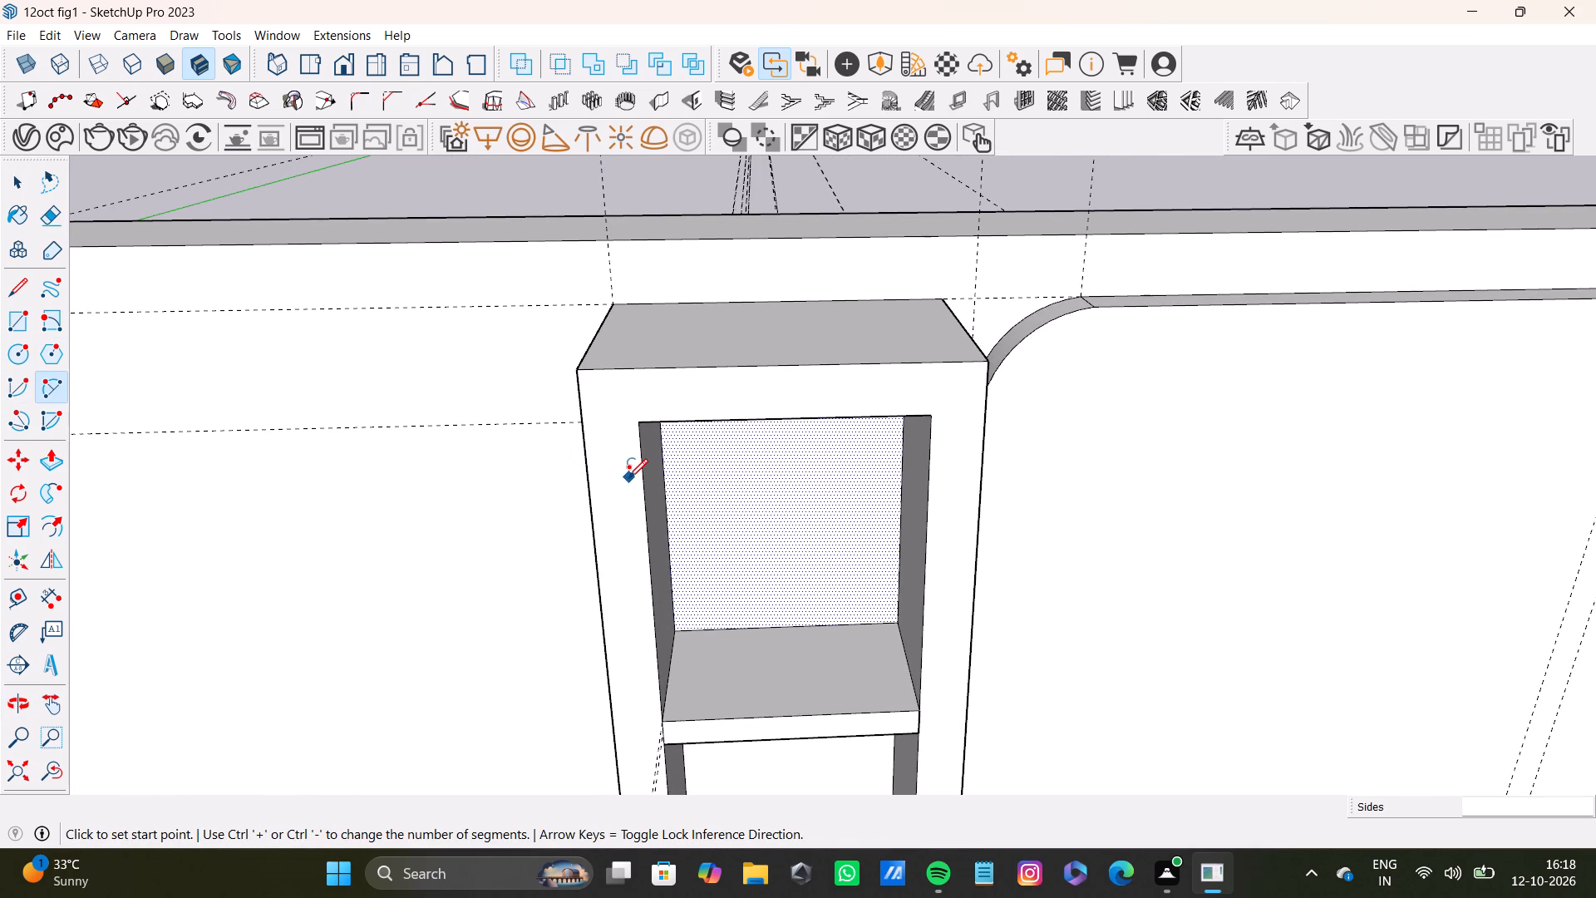
pyautogui.scroll(7, 708, 476)
pyautogui.scroll(-8, 620, 439)
pyautogui.keyDown('shift'); pyautogui.moveTo(623, 451); pyautogui.dragTo(604, 466, button='middle'); pyautogui.keyUp('shift')
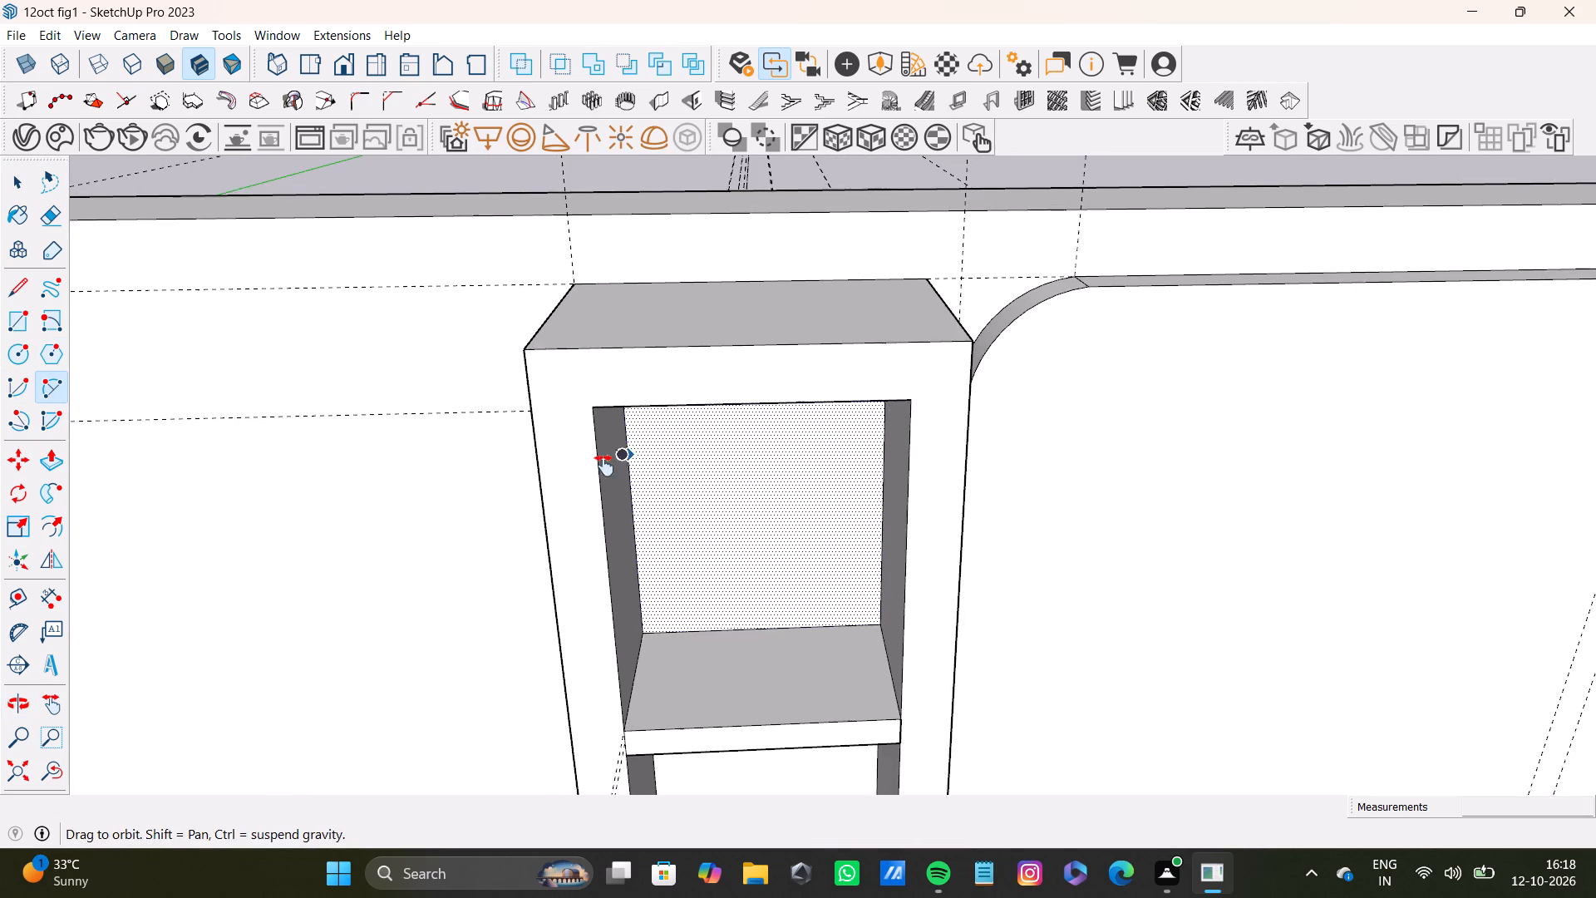
pyautogui.keyDown('shift'); pyautogui.moveTo(604, 466); pyautogui.dragTo(594, 469, button='middle'); pyautogui.keyUp('shift')
pyautogui.press('t')
pyautogui.scroll(7, 562, 450)
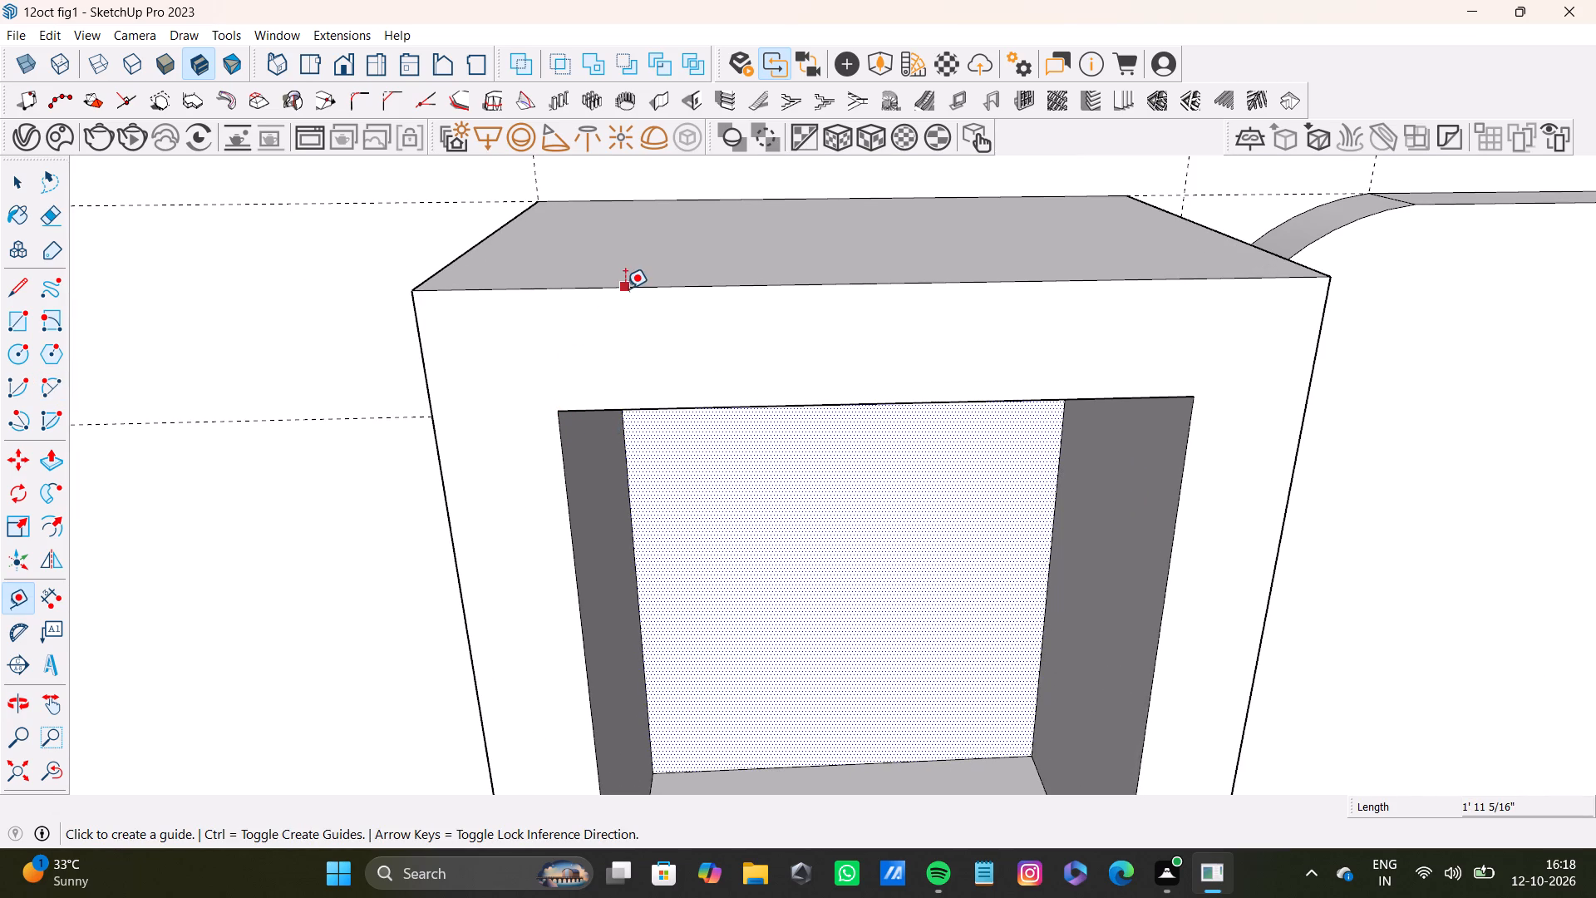
pyautogui.click(626, 286)
pyautogui.click(575, 412)
# Place vertical guides on the column front along both opening sides, 3 3/16" from the doorway-side edge and about 1' 4 15/16" further across.
pyautogui.scroll(-3, 697, 417)
pyautogui.moveTo(829, 442); pyautogui.dragTo(776, 412, button='middle')
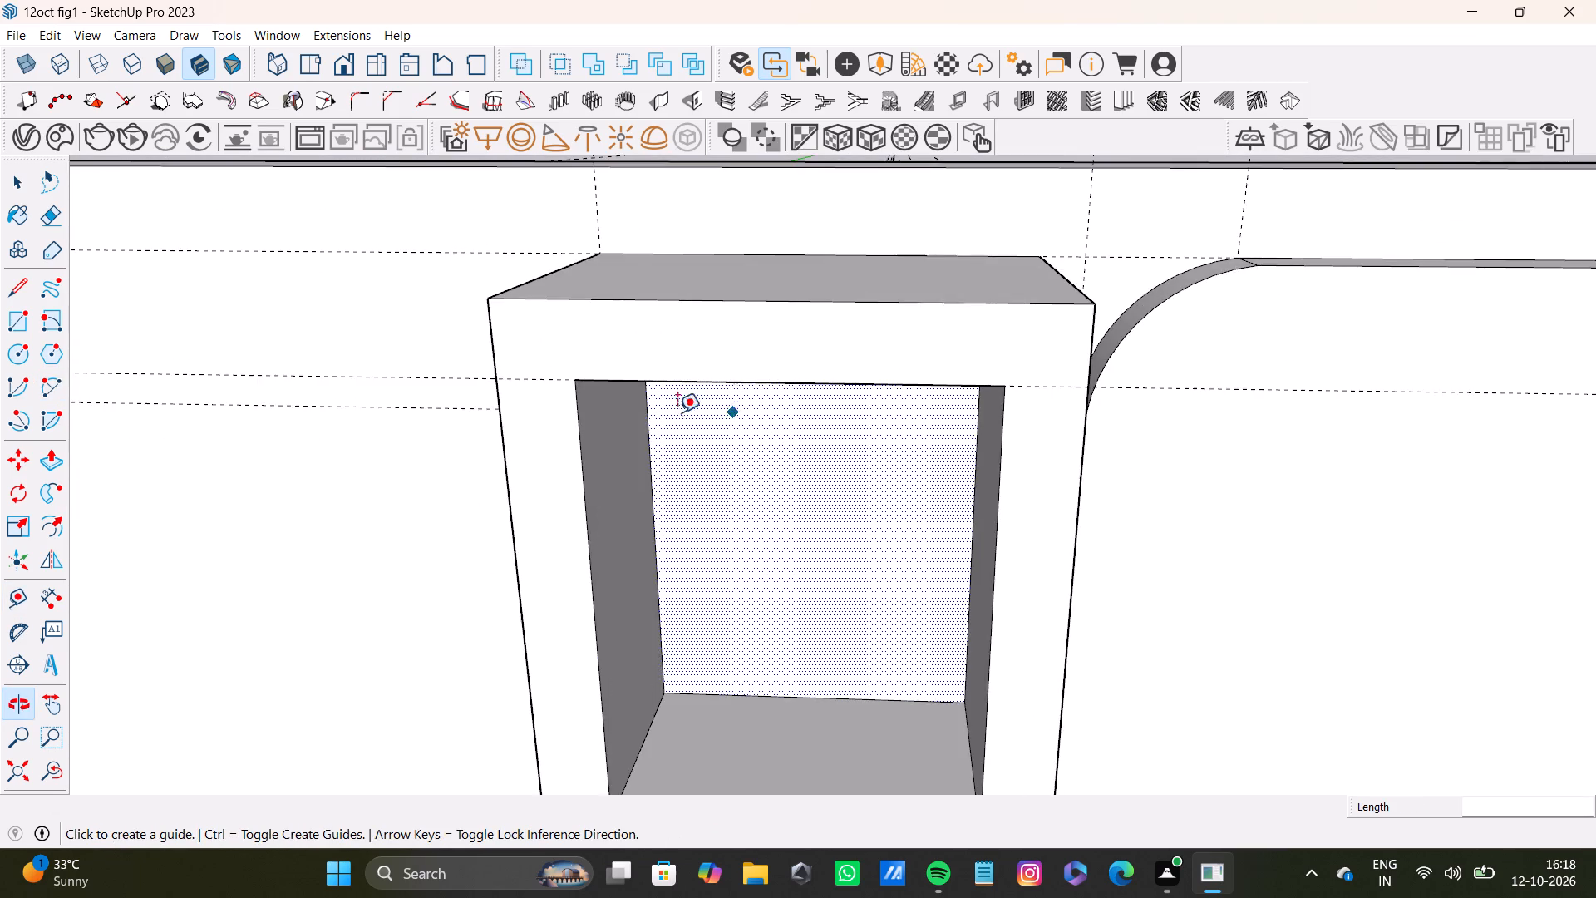
pyautogui.scroll(2, 476, 371)
pyautogui.click(496, 343)
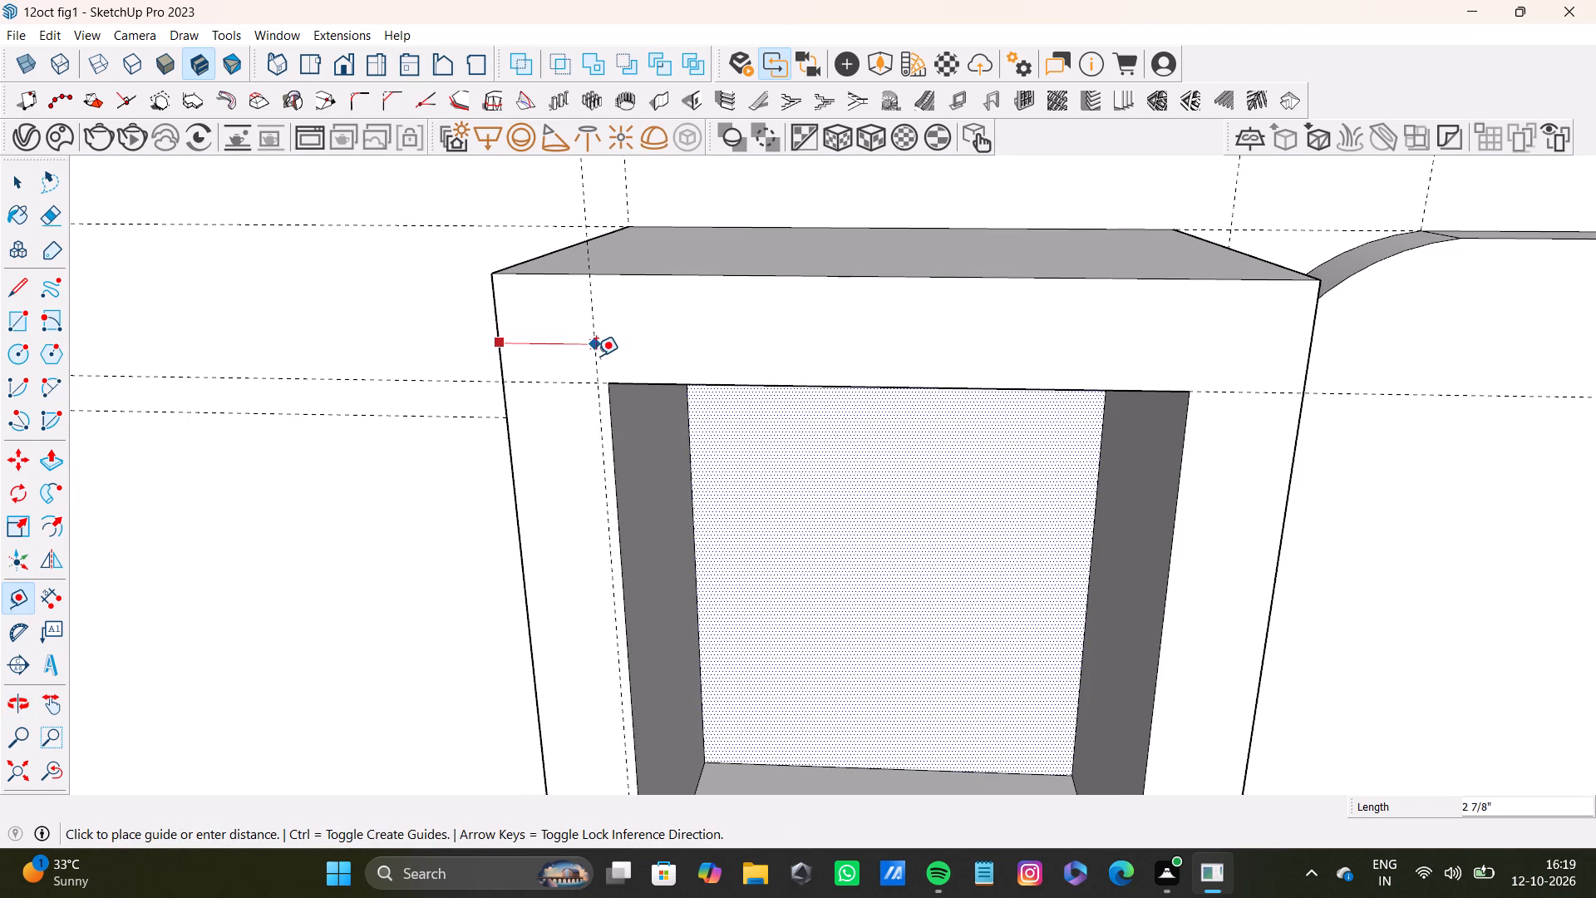
pyautogui.click(605, 355)
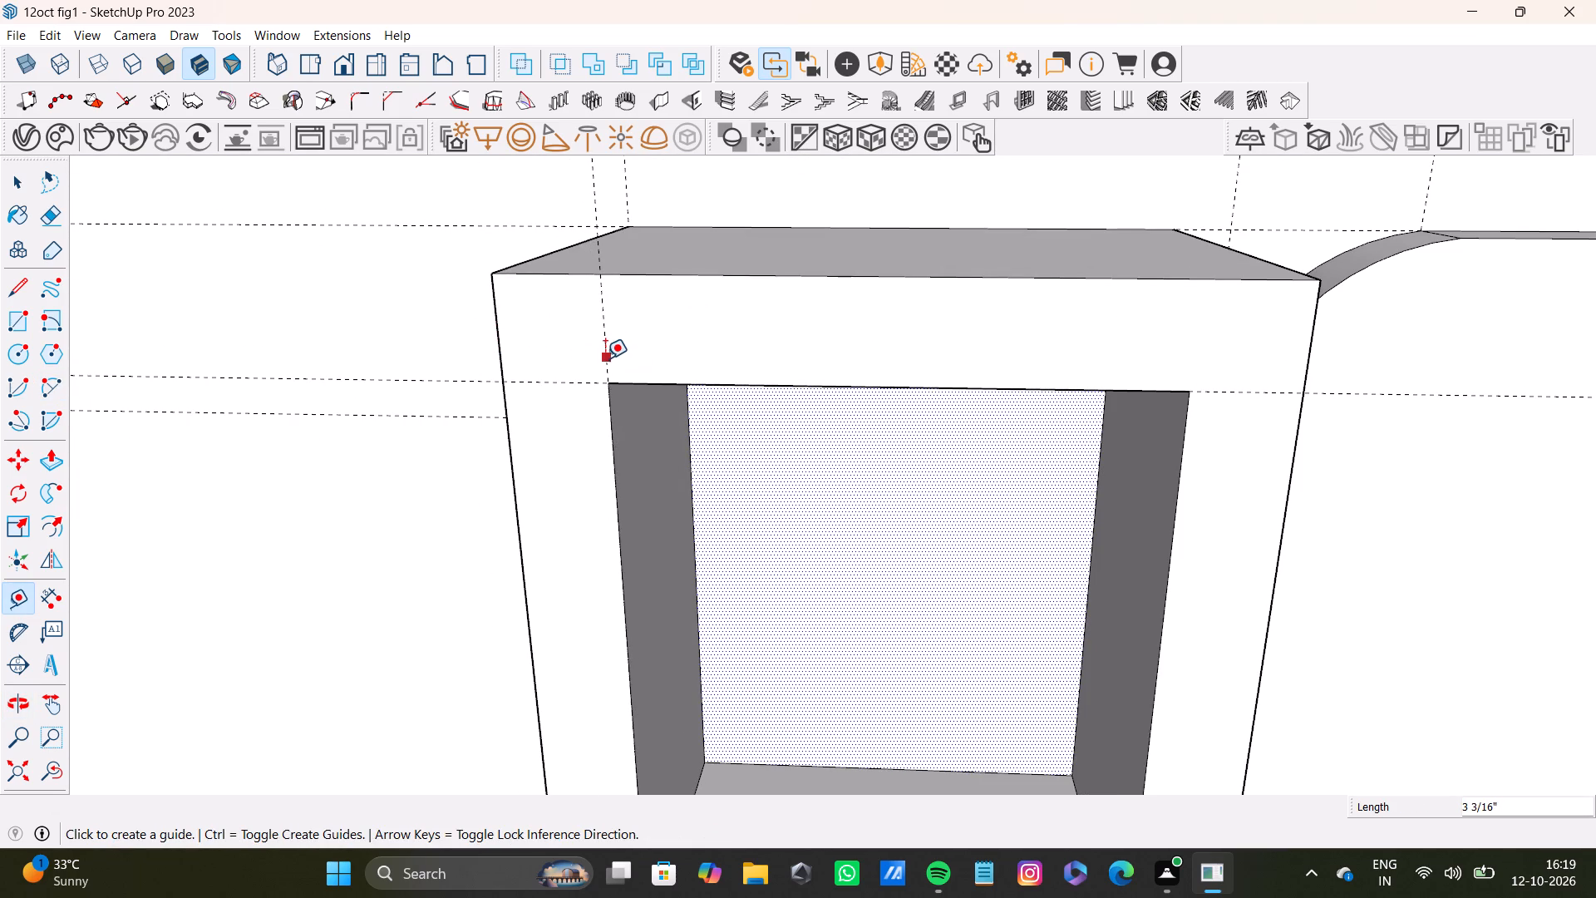
pyautogui.click(603, 348)
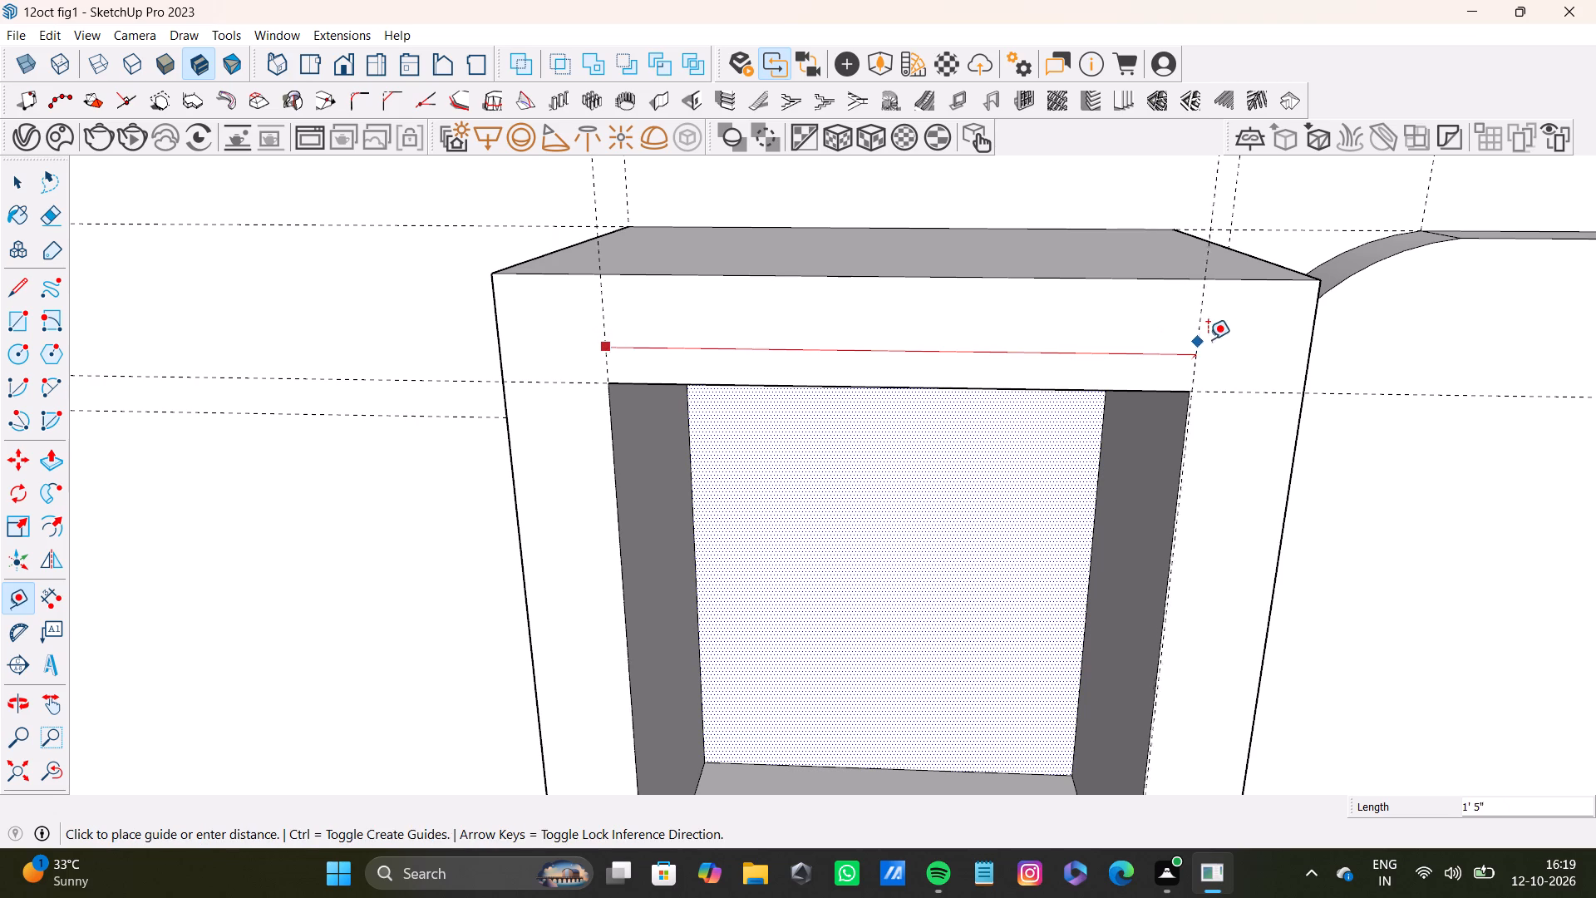
pyautogui.click(1194, 346)
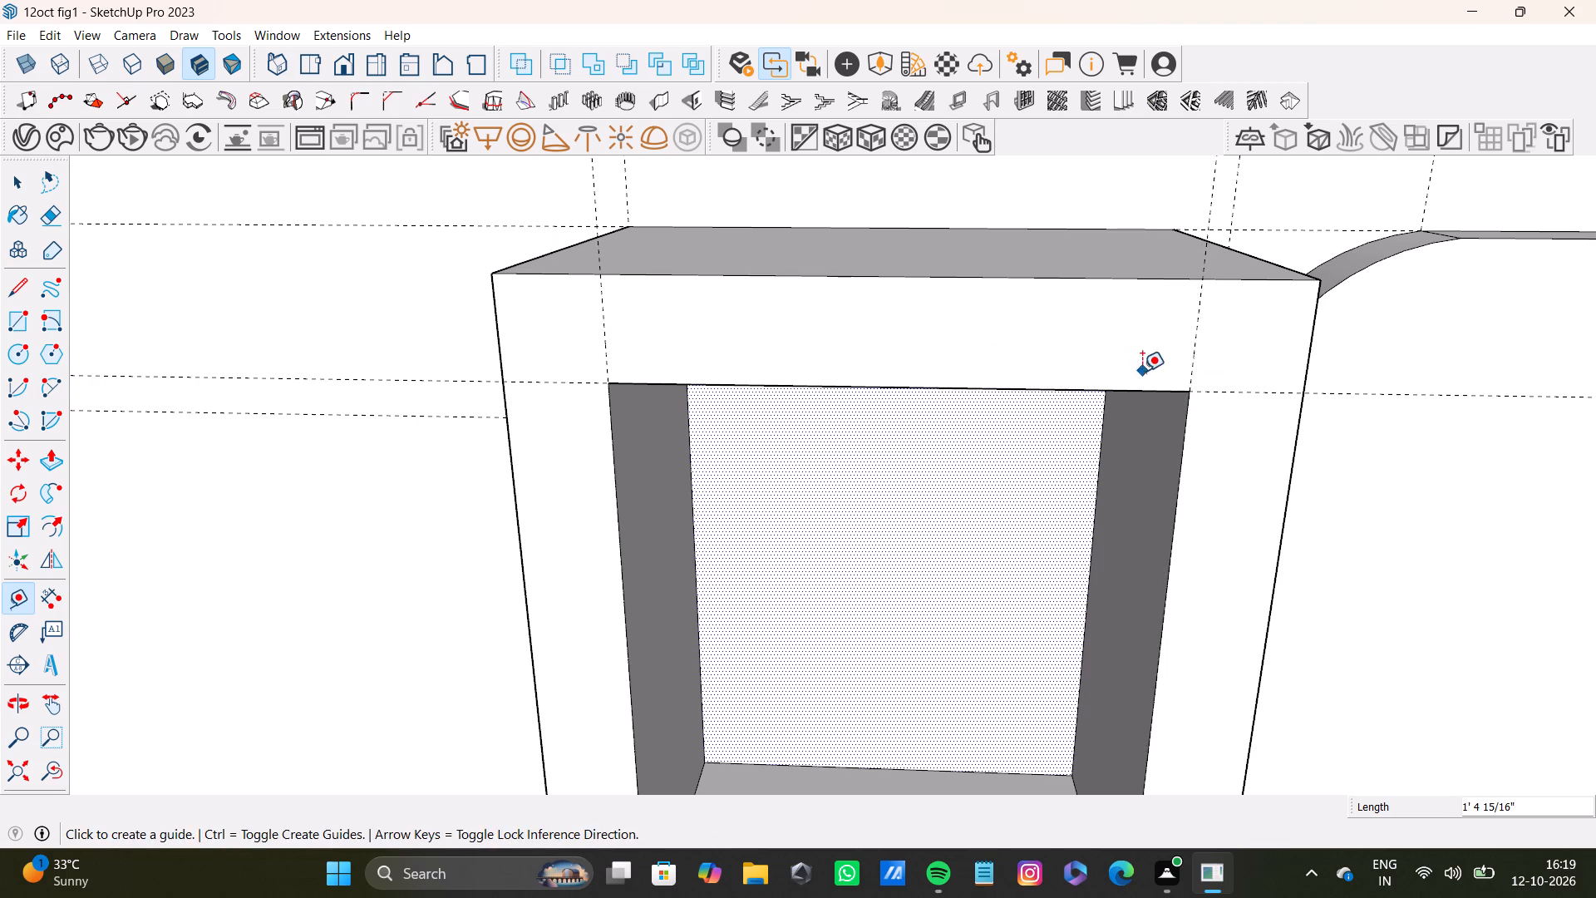
# Draw a 2 Point Arc about 4 1/2" long between the guides, rounding the column front's upper corner on the doorway side.
pyautogui.scroll(-4, 1140, 373)
pyautogui.keyDown('shift'); pyautogui.moveTo(1079, 410); pyautogui.dragTo(929, 406, button='middle'); pyautogui.keyUp('shift')
pyautogui.click(51, 379)
pyautogui.scroll(4, 530, 408)
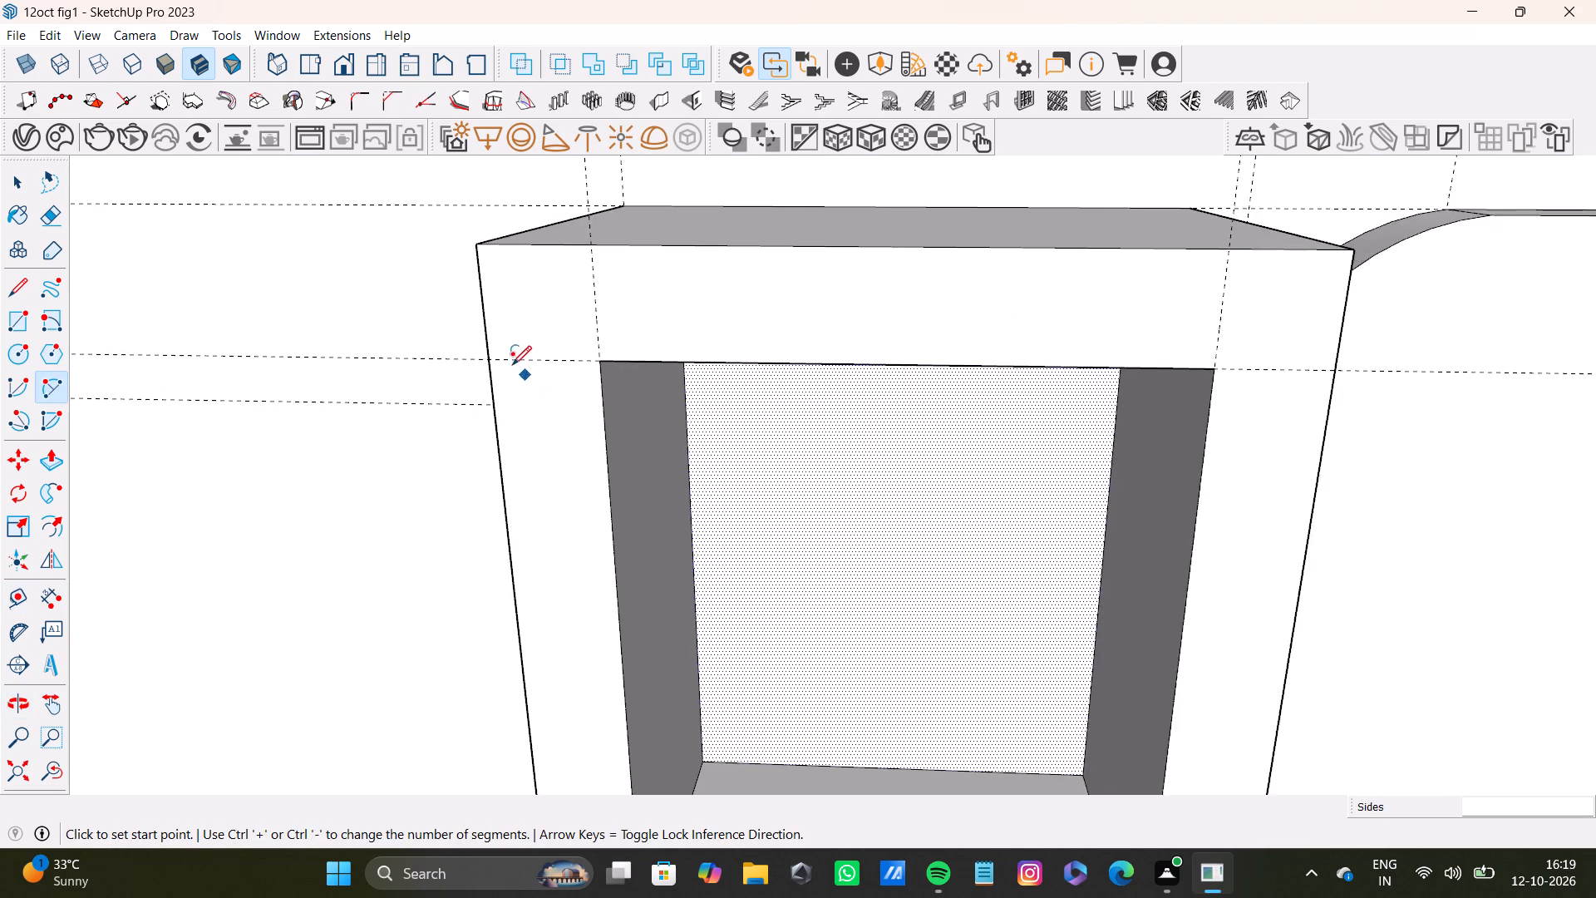
pyautogui.scroll(3, 512, 365)
pyautogui.click(481, 357)
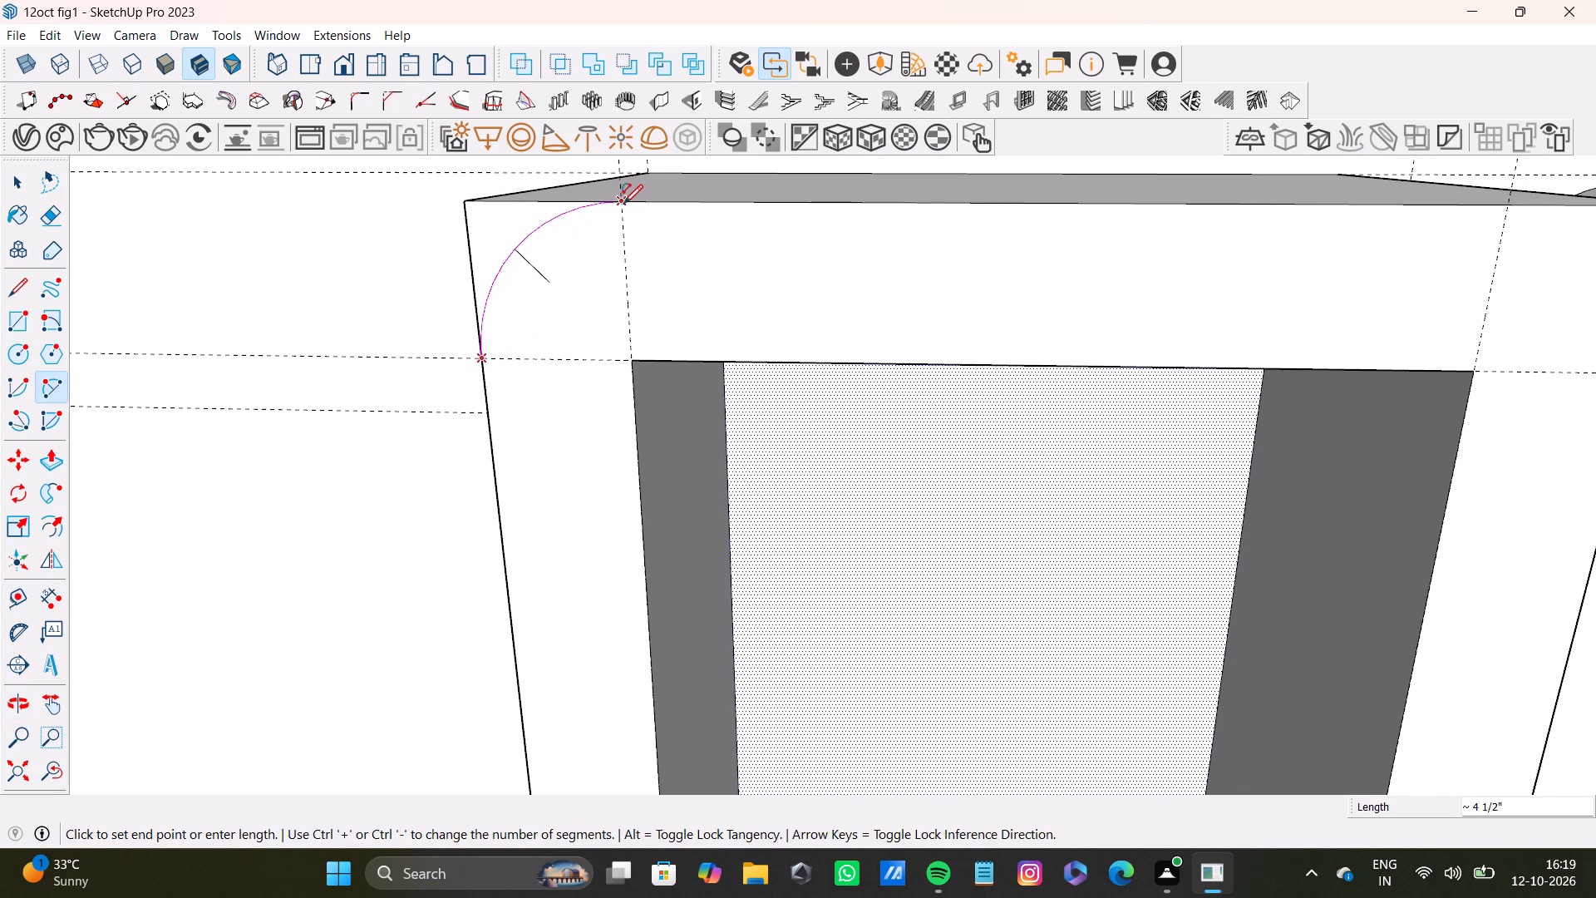
pyautogui.click(623, 204)
pyautogui.click(534, 240)
# Draw a matching arc about 4 1/2" long at the column front's upper corner beside the wall panel.
pyautogui.scroll(-4, 615, 313)
pyautogui.keyDown('shift'); pyautogui.moveTo(727, 344); pyautogui.dragTo(727, 343, button='middle'); pyautogui.keyUp('shift')
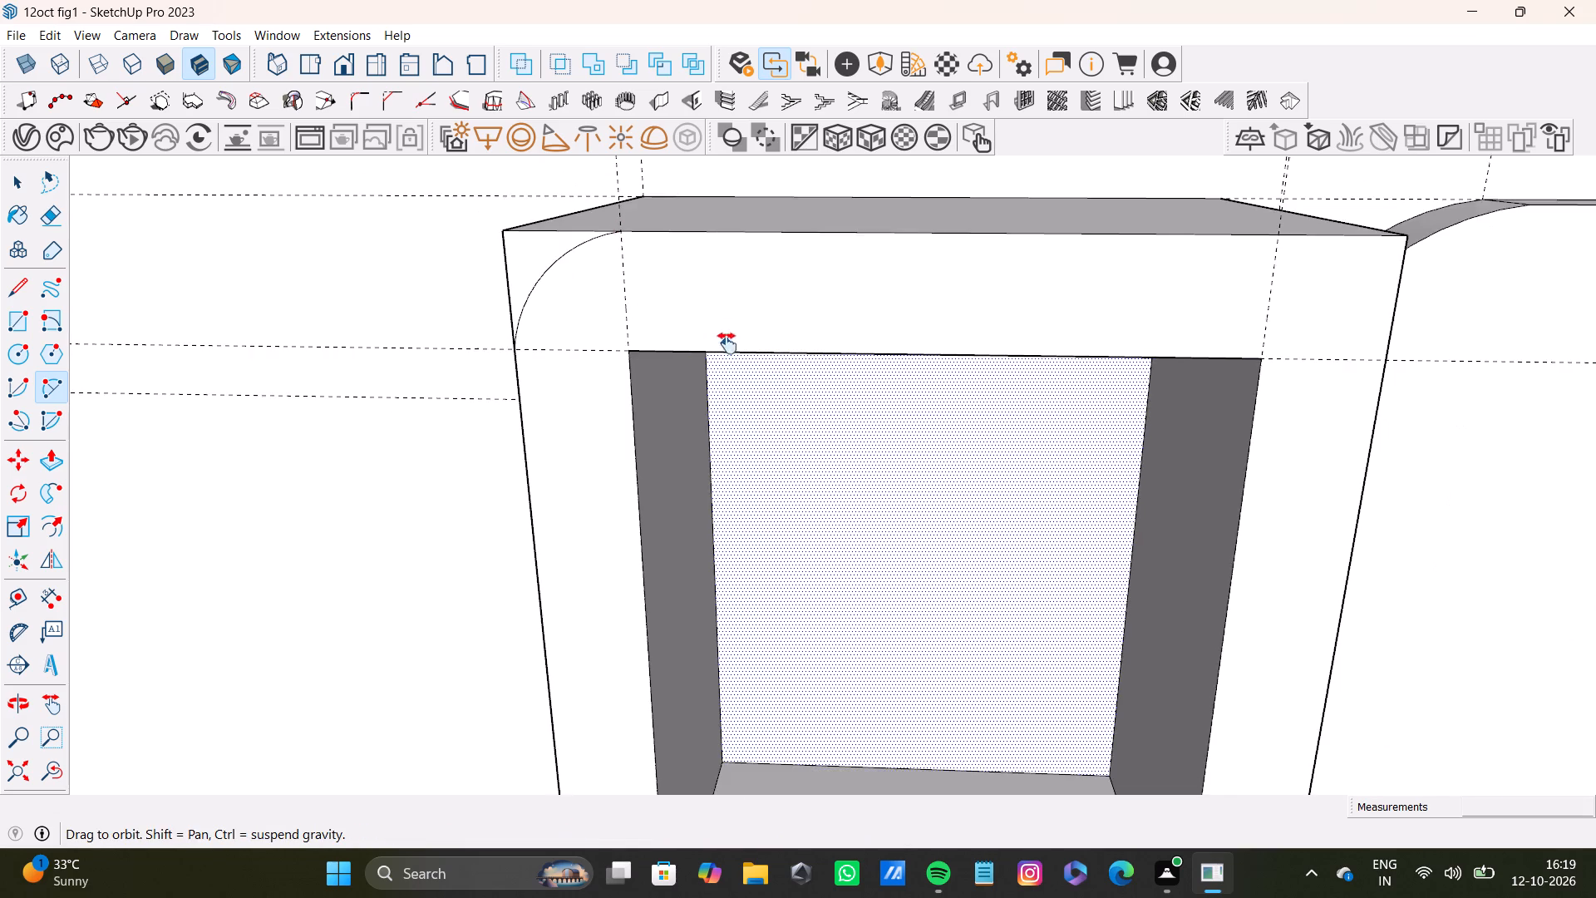
pyautogui.keyDown('shift'); pyautogui.moveTo(727, 343); pyautogui.dragTo(696, 351, button='middle'); pyautogui.keyUp('shift')
pyautogui.keyDown('shift'); pyautogui.moveTo(902, 376); pyautogui.dragTo(657, 412, button='middle'); pyautogui.keyUp('shift')
pyautogui.scroll(3, 887, 329)
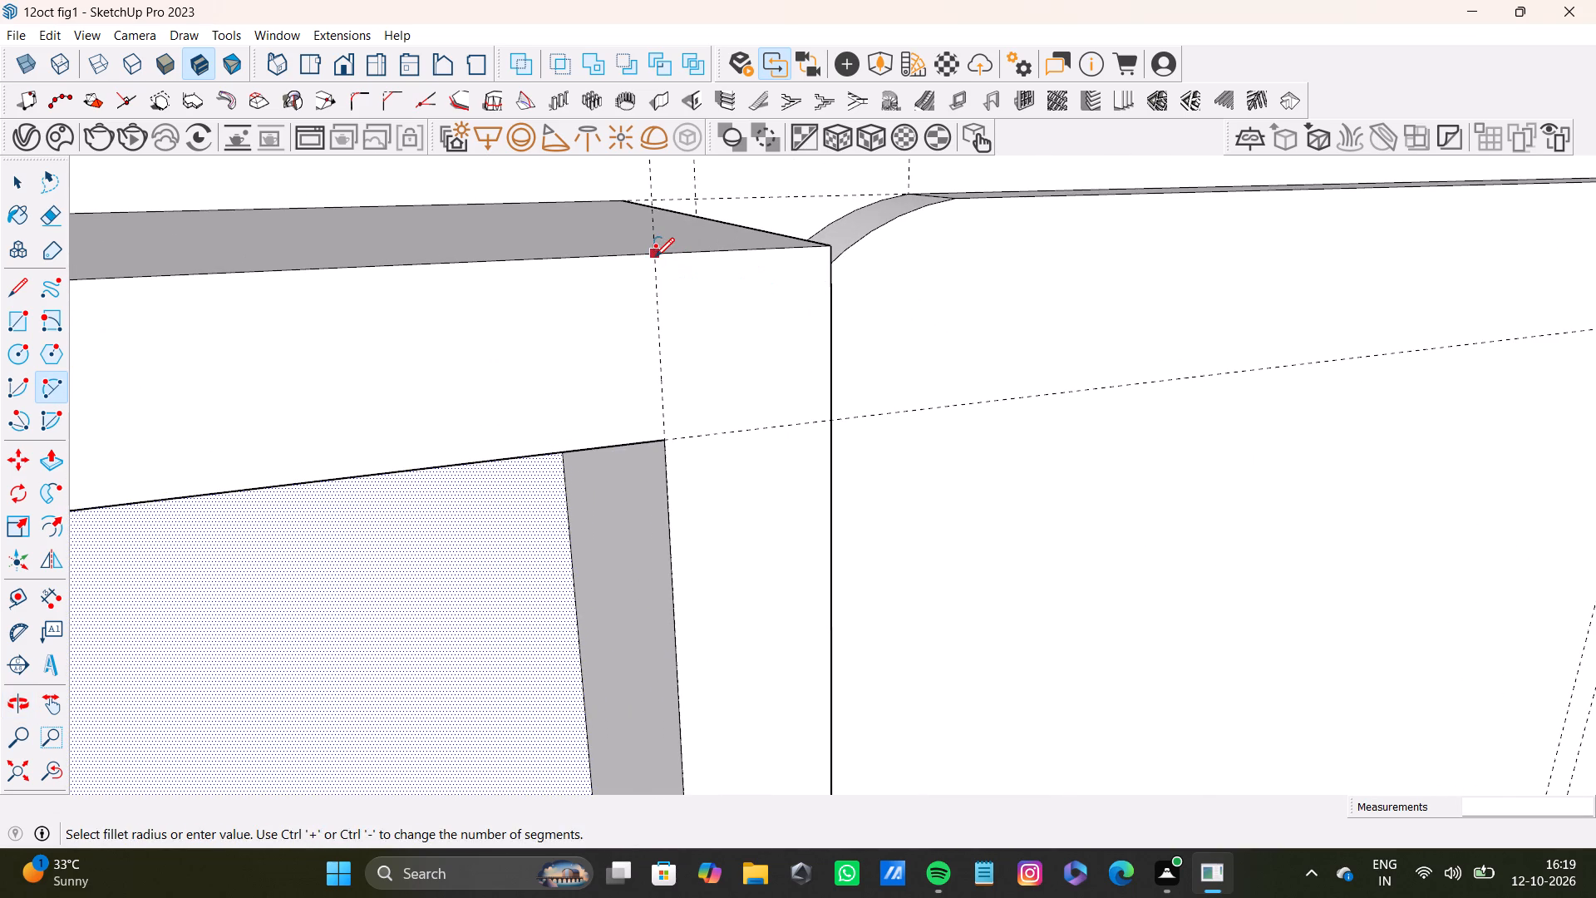
pyautogui.click(657, 254)
pyautogui.click(829, 421)
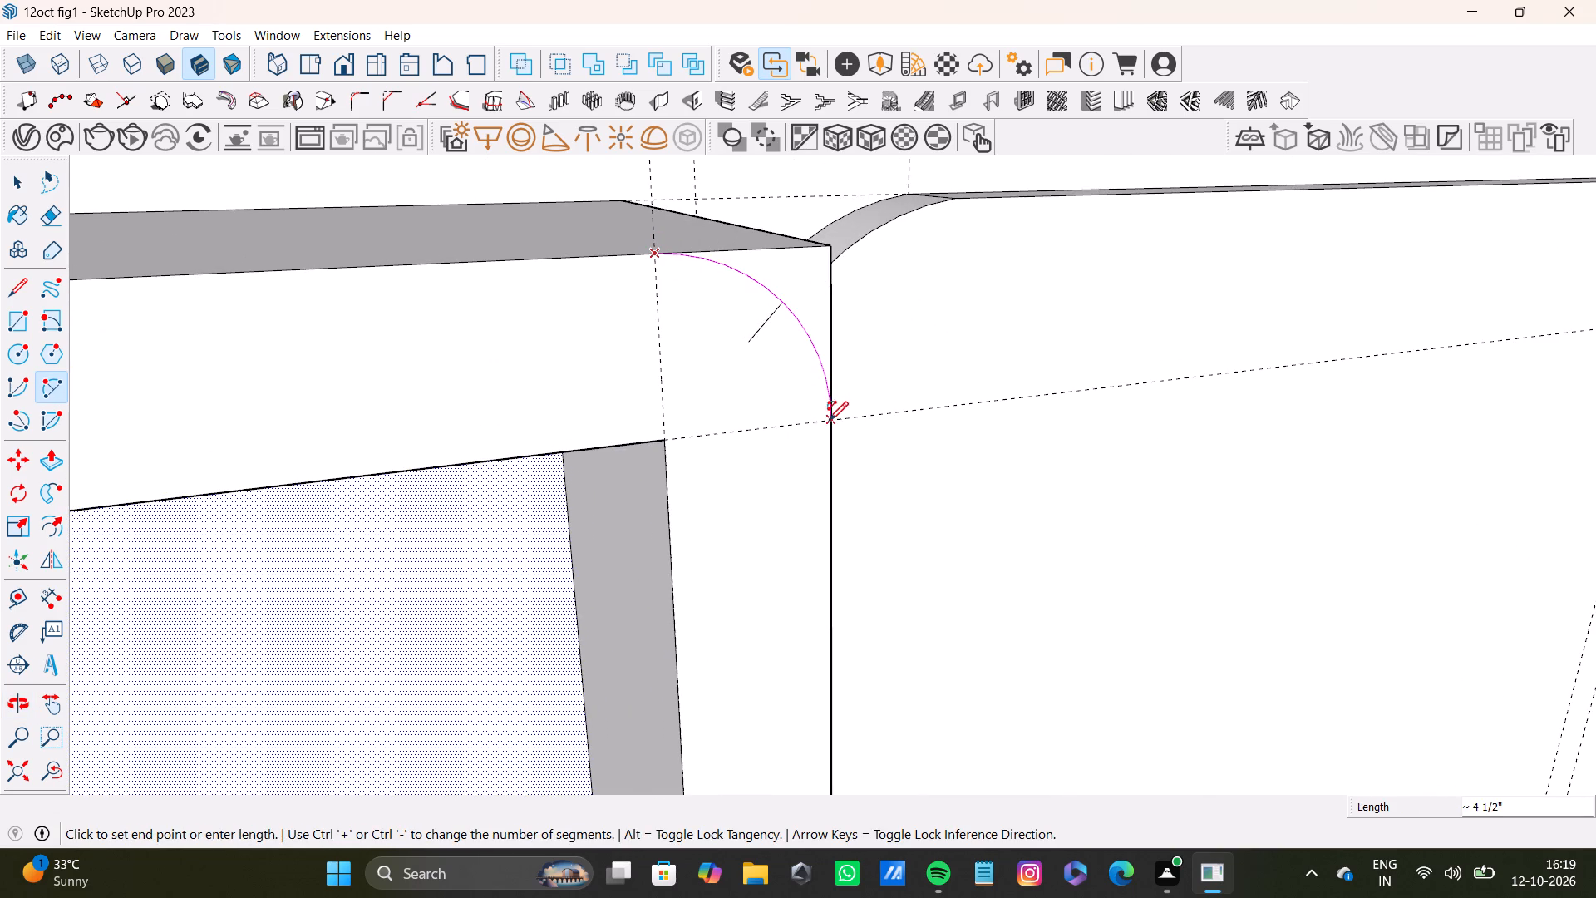
pyautogui.click(809, 324)
# Push/Pull the waste outside the doorway-side arc back to the wall, rounding that top corner through the column's depth.
pyautogui.scroll(-10, 795, 343)
pyautogui.keyDown('shift'); pyautogui.moveTo(756, 394); pyautogui.dragTo(840, 270, button='middle'); pyautogui.keyUp('shift')
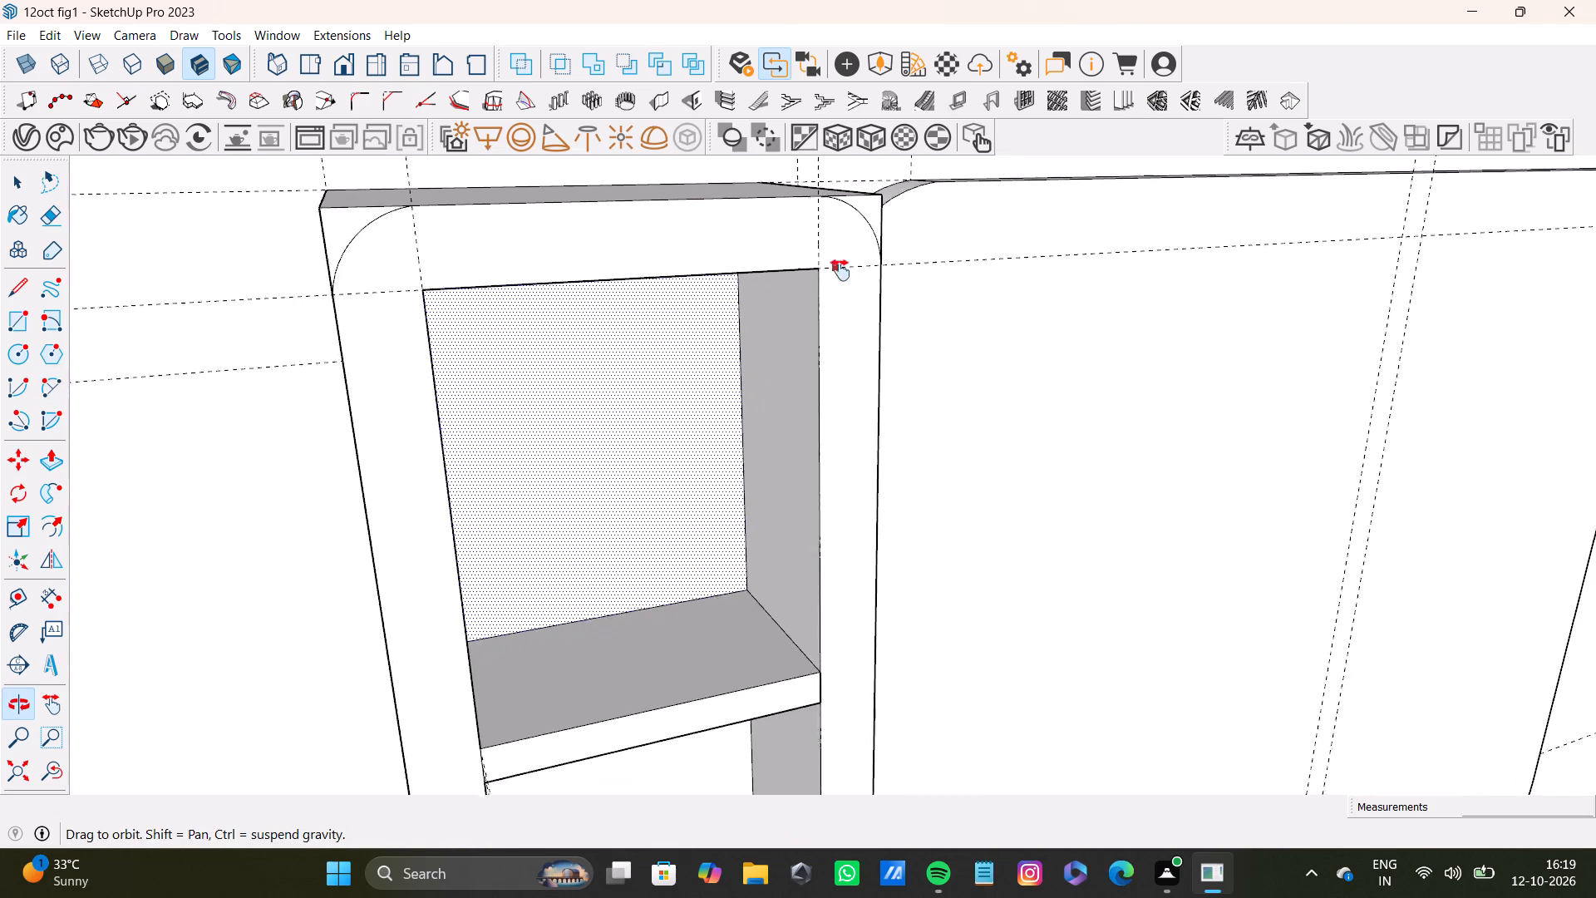
pyautogui.keyDown('shift'); pyautogui.moveTo(840, 270); pyautogui.dragTo(731, 450, button='middle'); pyautogui.keyUp('shift')
pyautogui.scroll(-4, 731, 450)
pyautogui.scroll(7, 345, 373)
pyautogui.press('space')
pyautogui.click(592, 330)
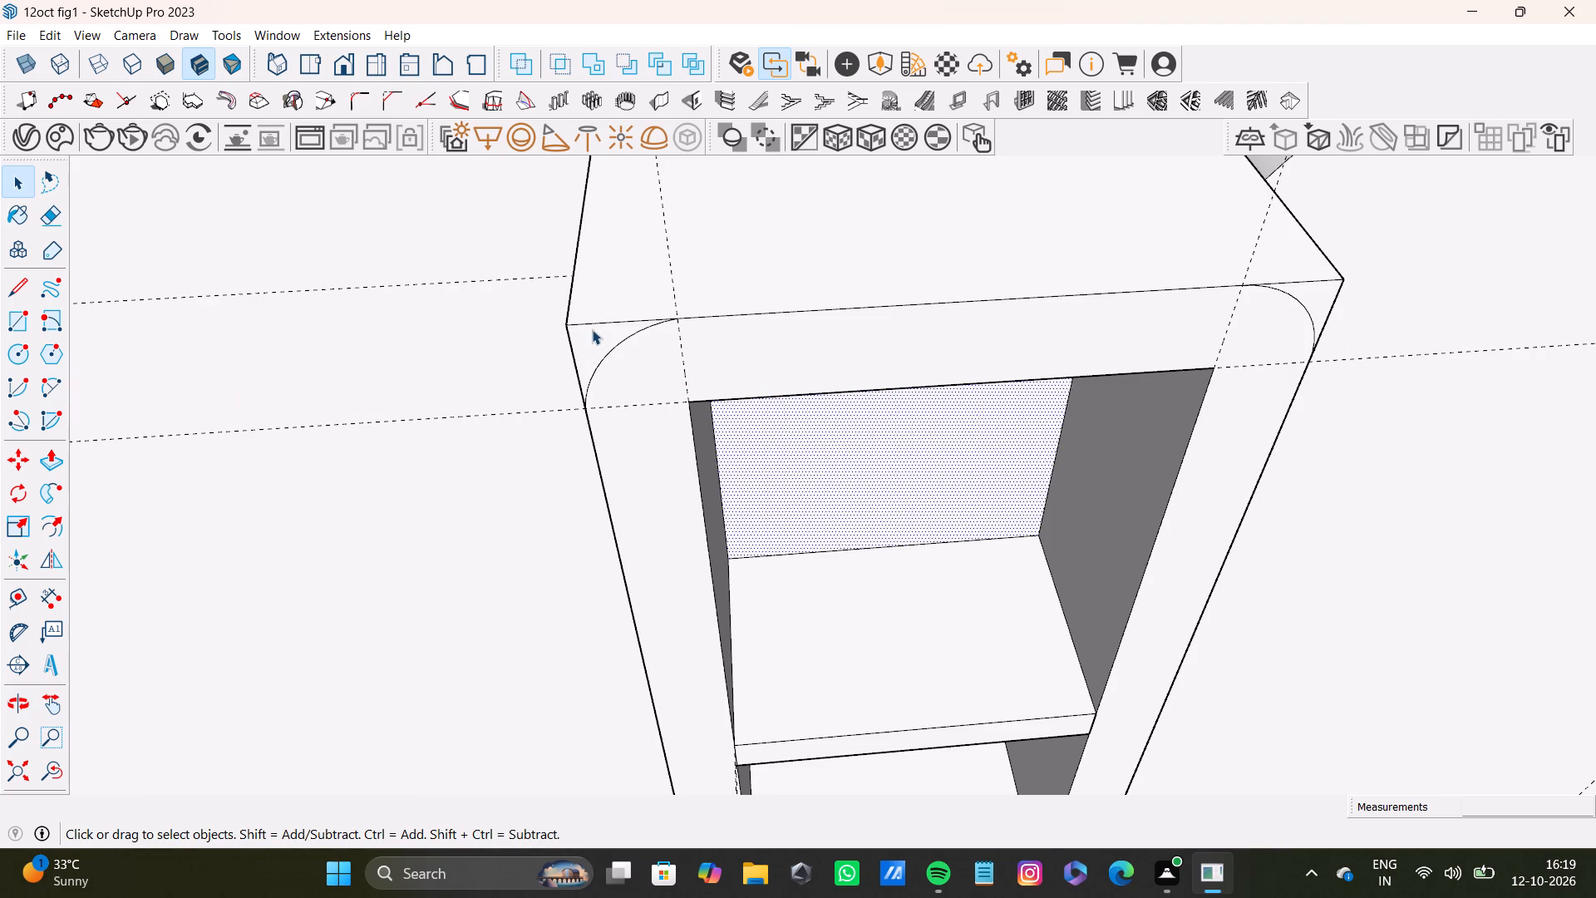
pyautogui.press('p')
pyautogui.moveTo(590, 344); pyautogui.dragTo(588, 186)
pyautogui.scroll(-4, 572, 299)
pyautogui.keyDown('shift'); pyautogui.moveTo(583, 299); pyautogui.dragTo(589, 310, button='middle'); pyautogui.keyUp('shift')
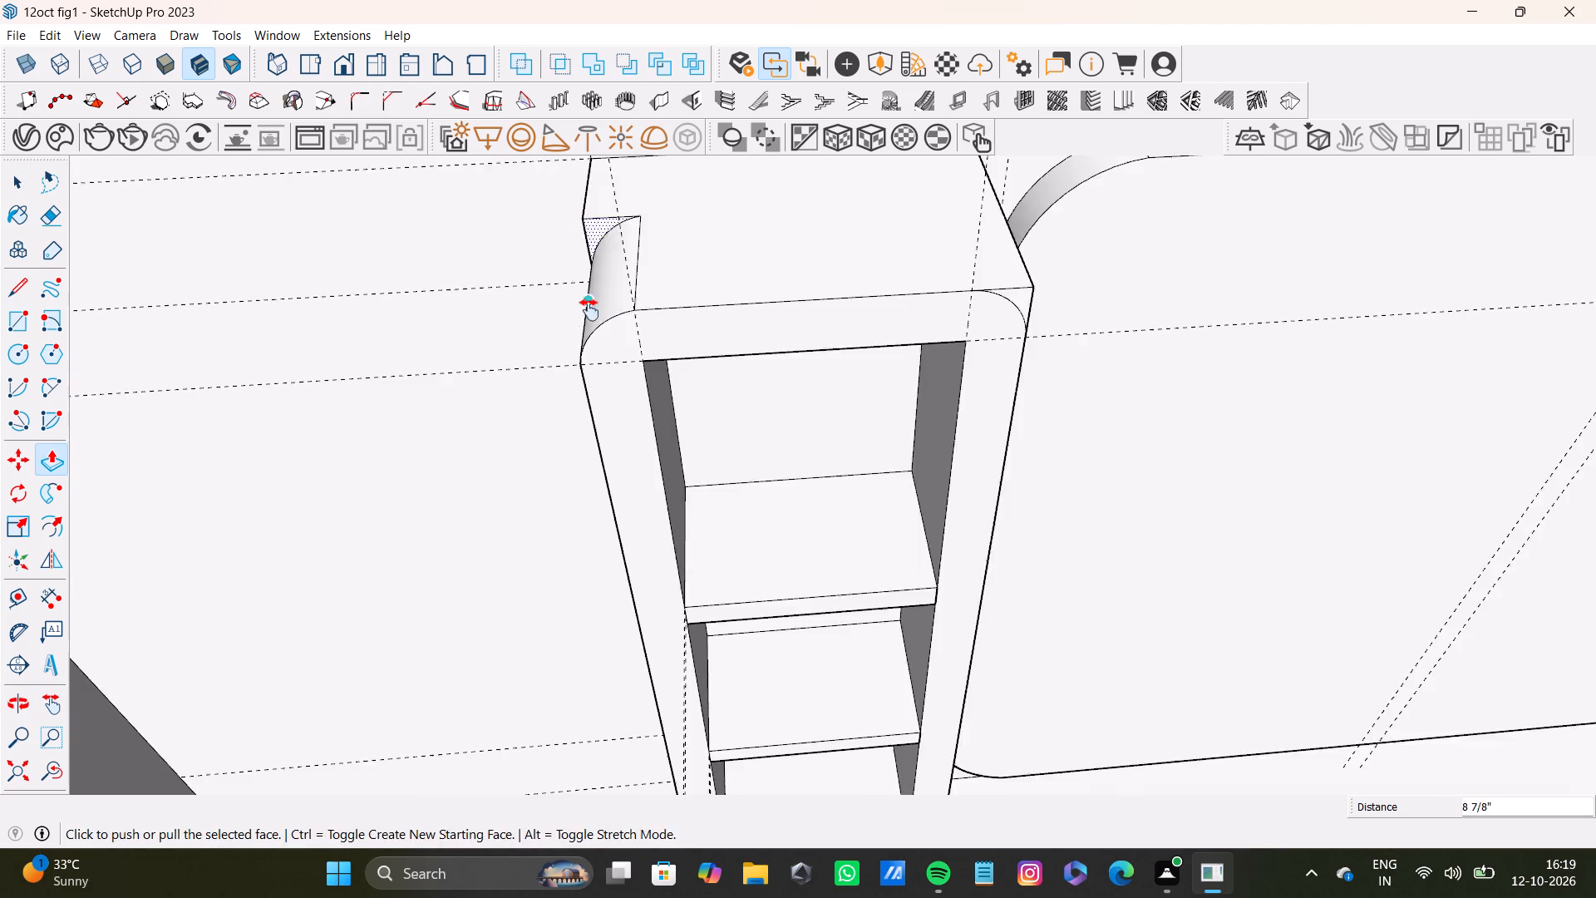
pyautogui.keyDown('shift'); pyautogui.moveTo(589, 310); pyautogui.dragTo(616, 445, button='middle'); pyautogui.keyUp('shift')
pyautogui.moveTo(632, 407); pyautogui.dragTo(649, 294)
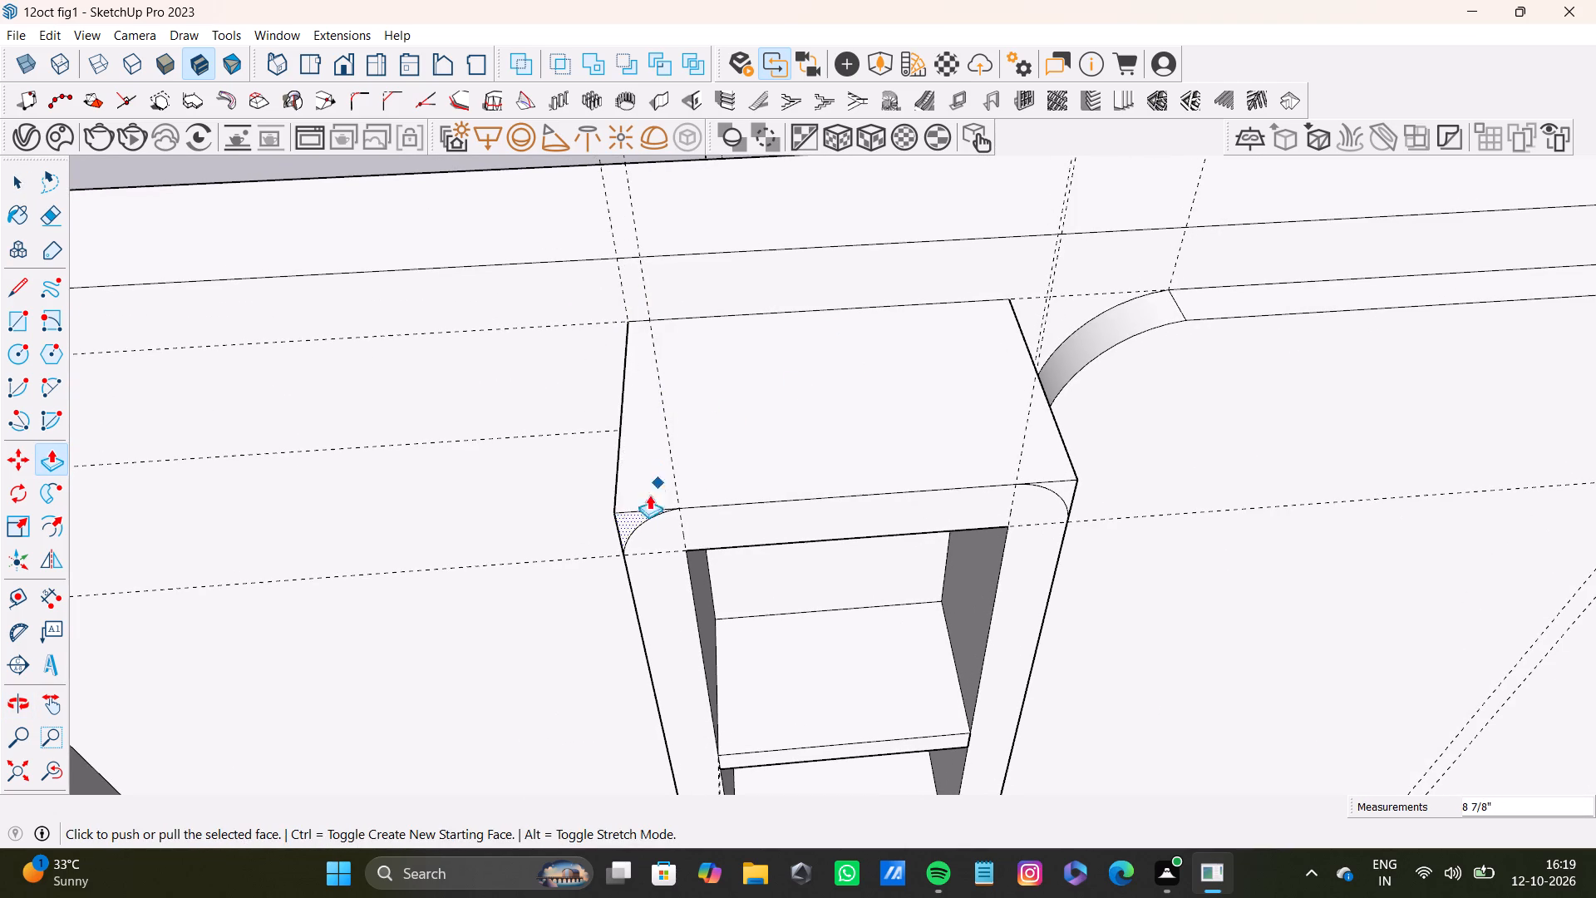
pyautogui.moveTo(624, 515); pyautogui.dragTo(644, 282)
pyautogui.moveTo(631, 517); pyautogui.dragTo(663, 356)
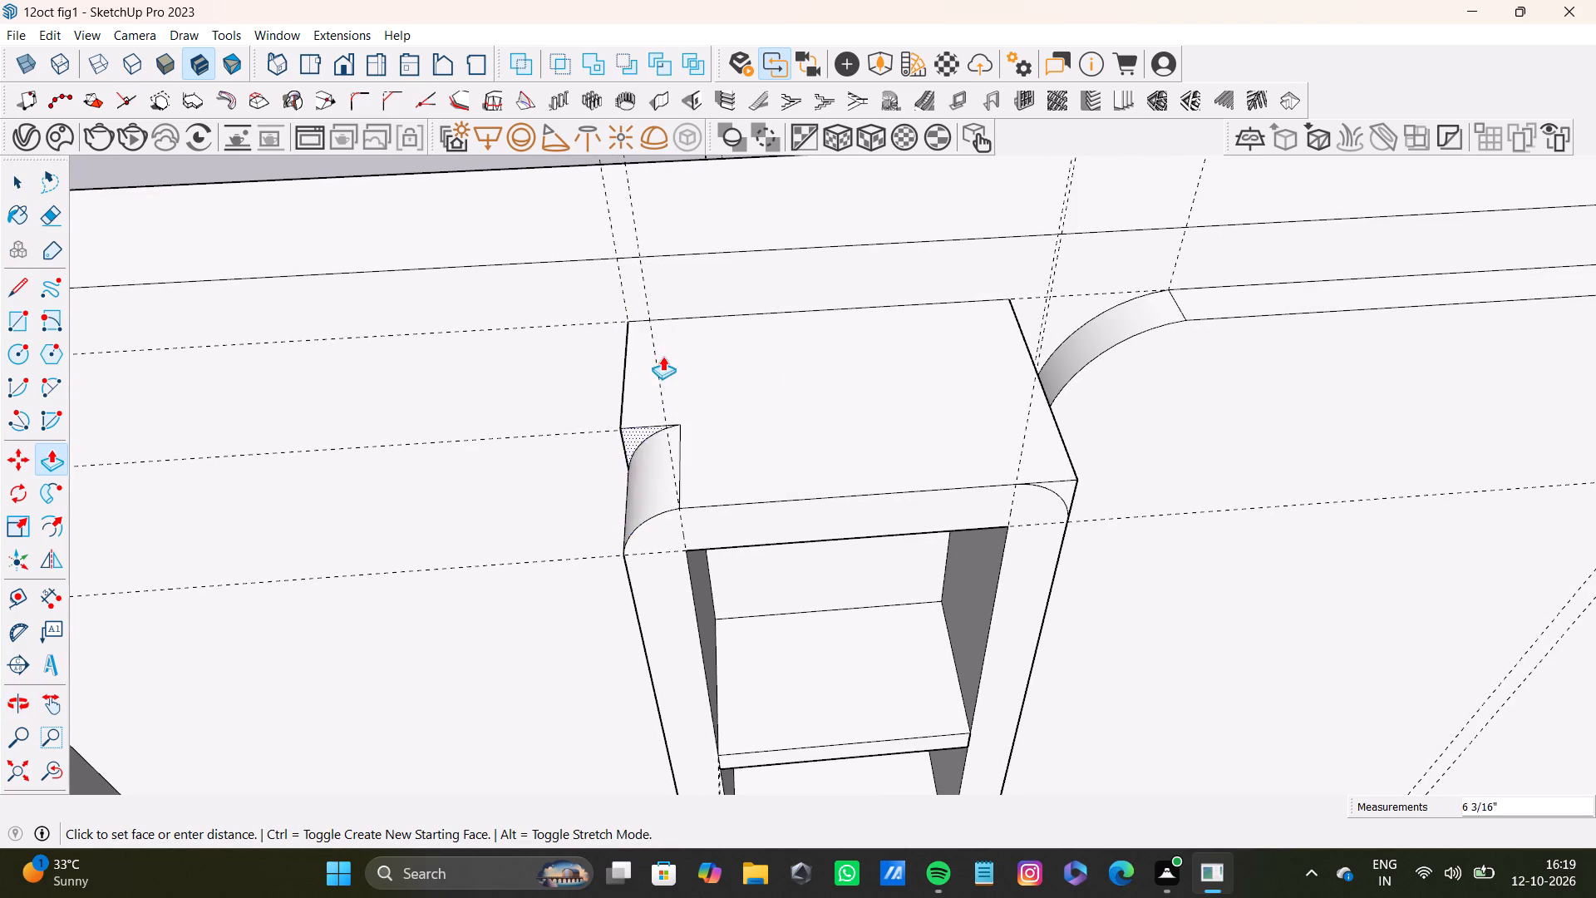
pyautogui.moveTo(663, 356); pyautogui.dragTo(663, 319)
# Push/Pull the waste outside the panel-side arc back to the wall, rounding the column's other top corner.
pyautogui.scroll(-4, 786, 430)
pyautogui.moveTo(987, 556); pyautogui.dragTo(922, 451, button='middle')
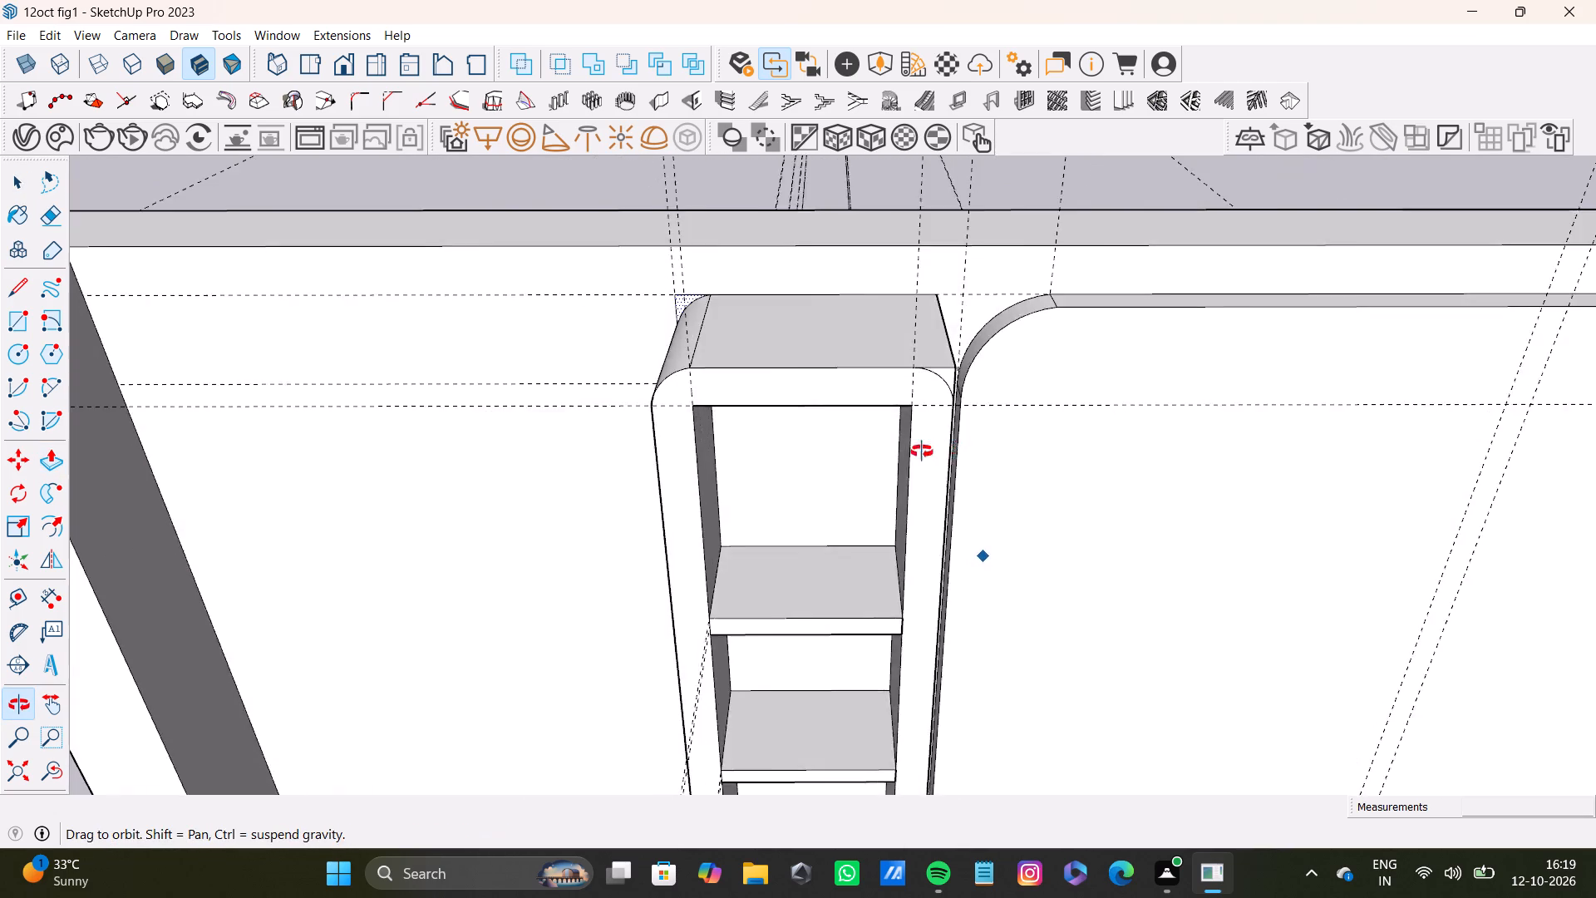
pyautogui.moveTo(922, 451); pyautogui.dragTo(823, 454, button='middle')
pyautogui.scroll(6, 818, 384)
pyautogui.press('space')
pyautogui.click(874, 391)
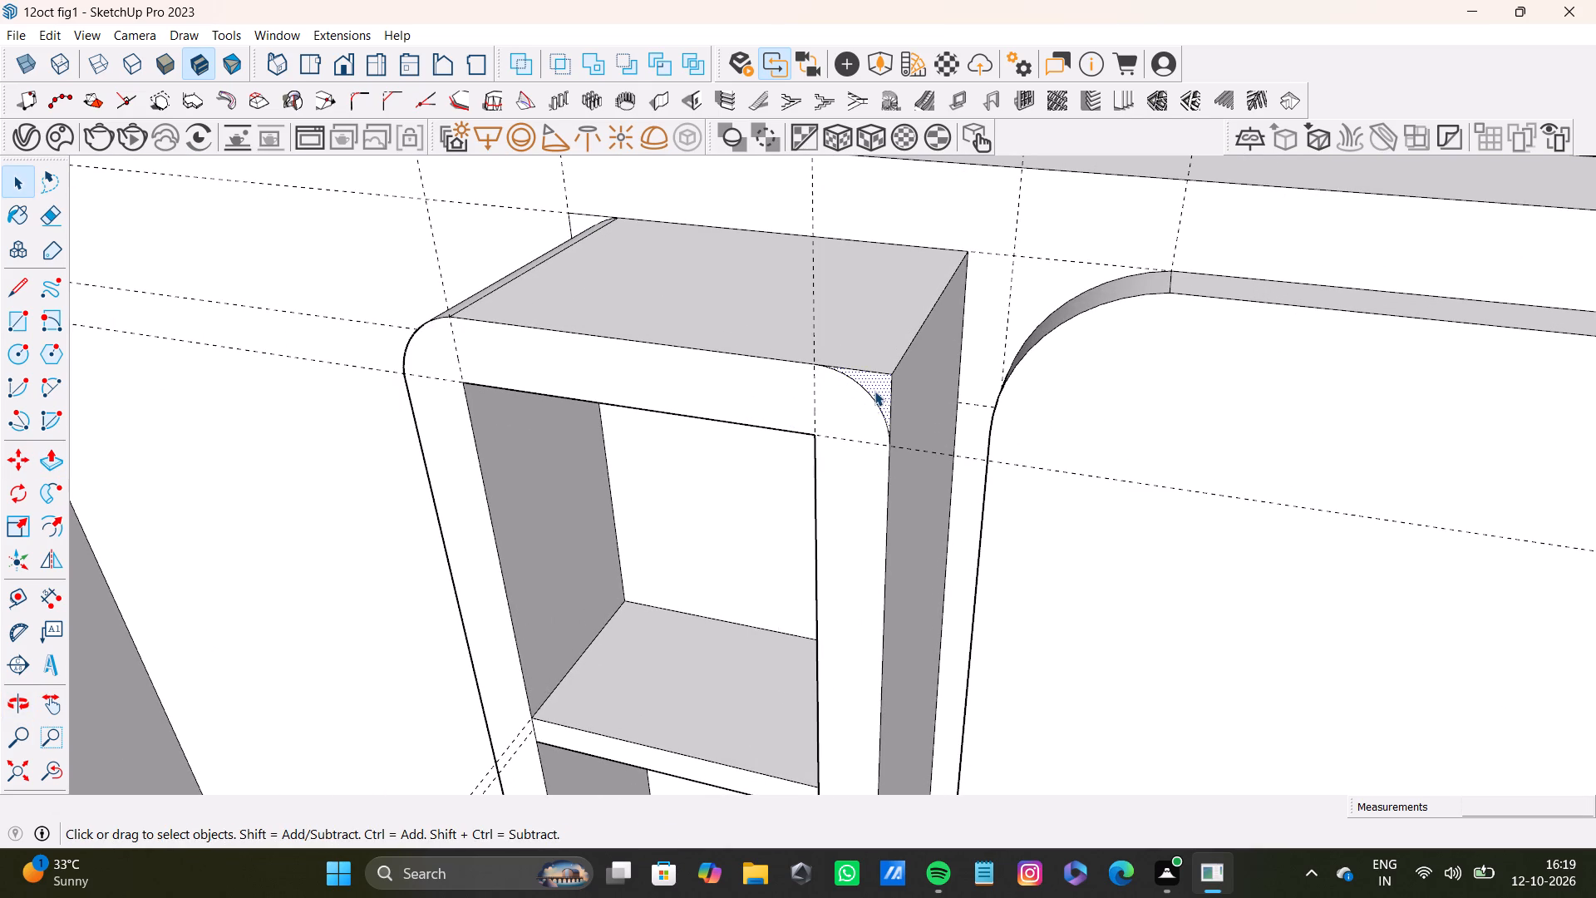
pyautogui.press('p')
pyautogui.moveTo(874, 391); pyautogui.dragTo(953, 235)
pyautogui.press('space')
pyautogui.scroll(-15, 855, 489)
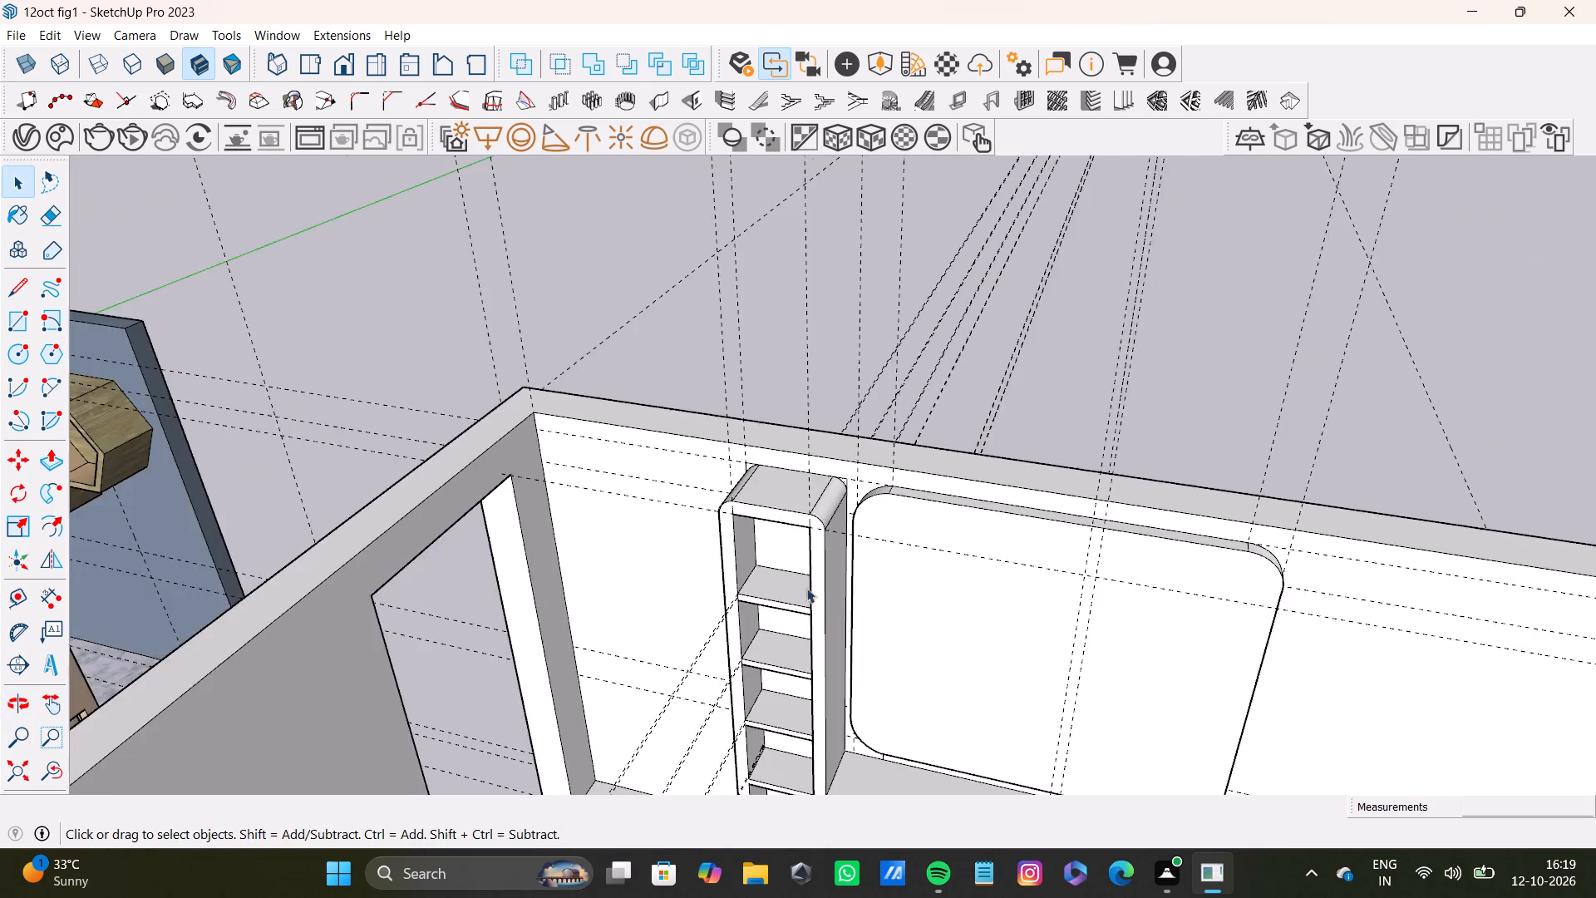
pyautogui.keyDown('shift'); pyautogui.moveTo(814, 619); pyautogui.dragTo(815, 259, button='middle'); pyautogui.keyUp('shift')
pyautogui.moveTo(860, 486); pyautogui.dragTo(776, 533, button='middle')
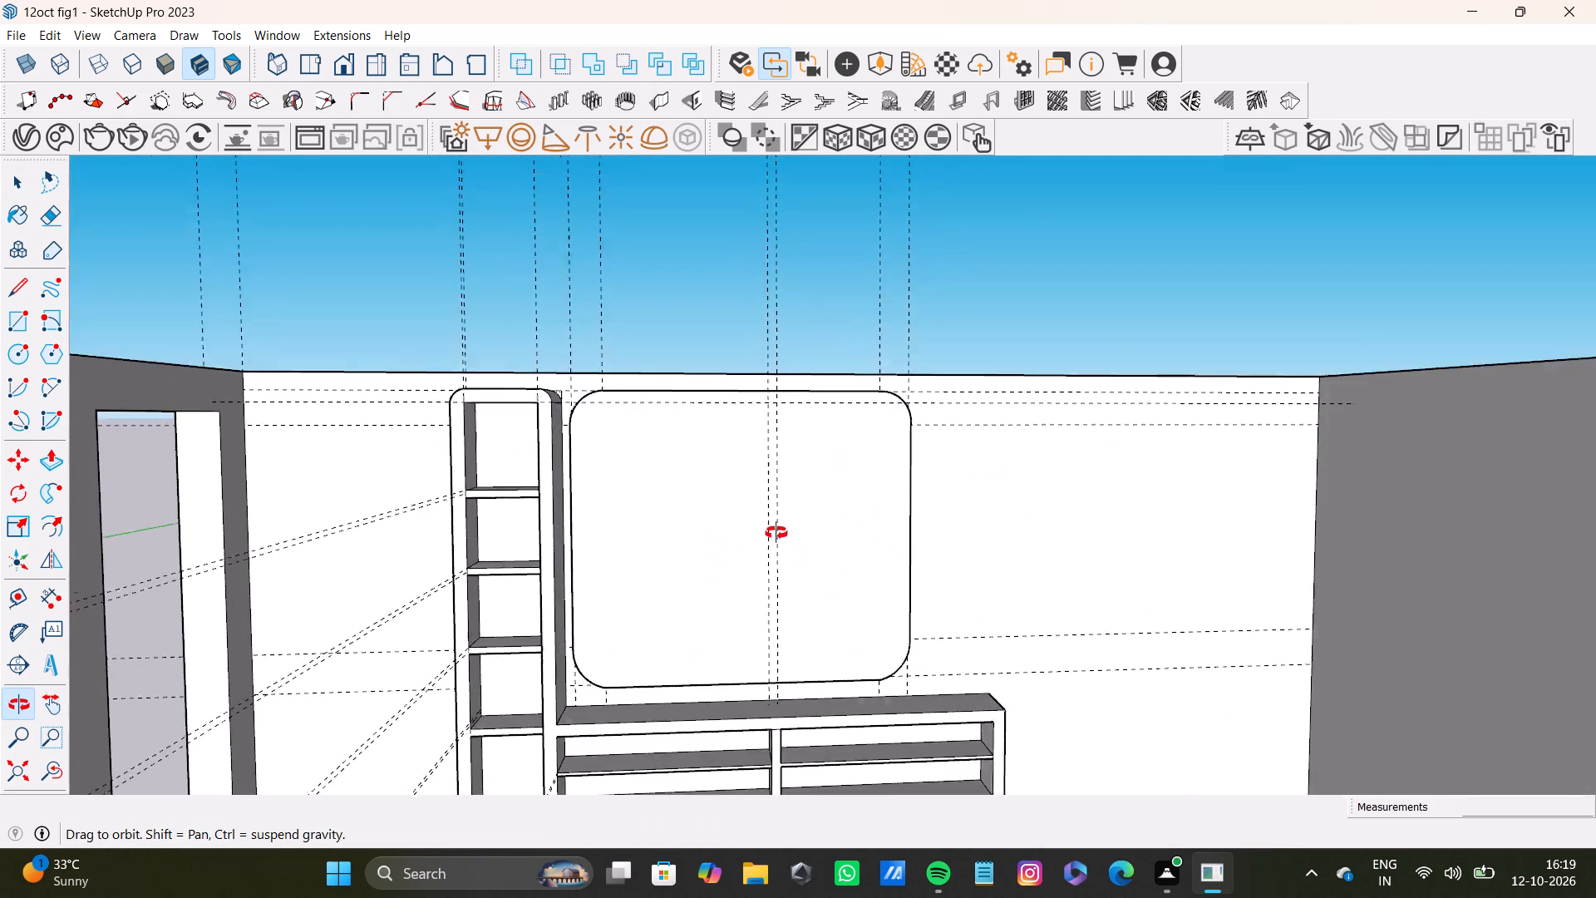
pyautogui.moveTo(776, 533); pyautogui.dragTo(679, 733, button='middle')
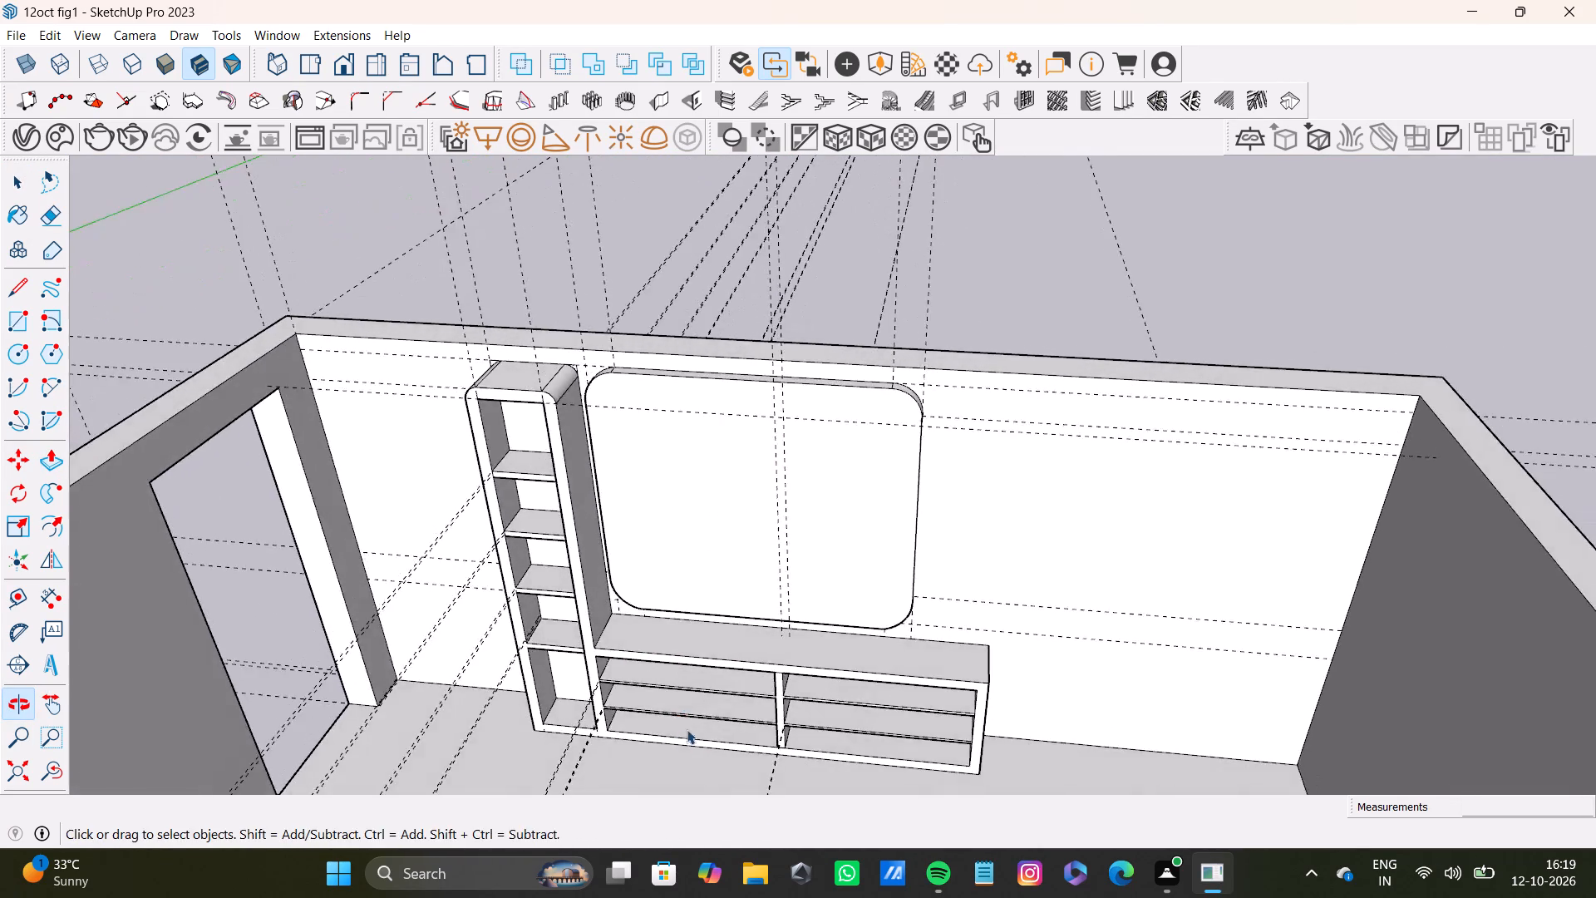
# Undo the rounding of the column's two upper corners, along with its arcs and guides, back to the square-topped column.
pyautogui.scroll(-5, 690, 727)
pyautogui.keyDown('shift'); pyautogui.moveTo(693, 634); pyautogui.dragTo(874, 560, button='middle'); pyautogui.keyUp('shift')
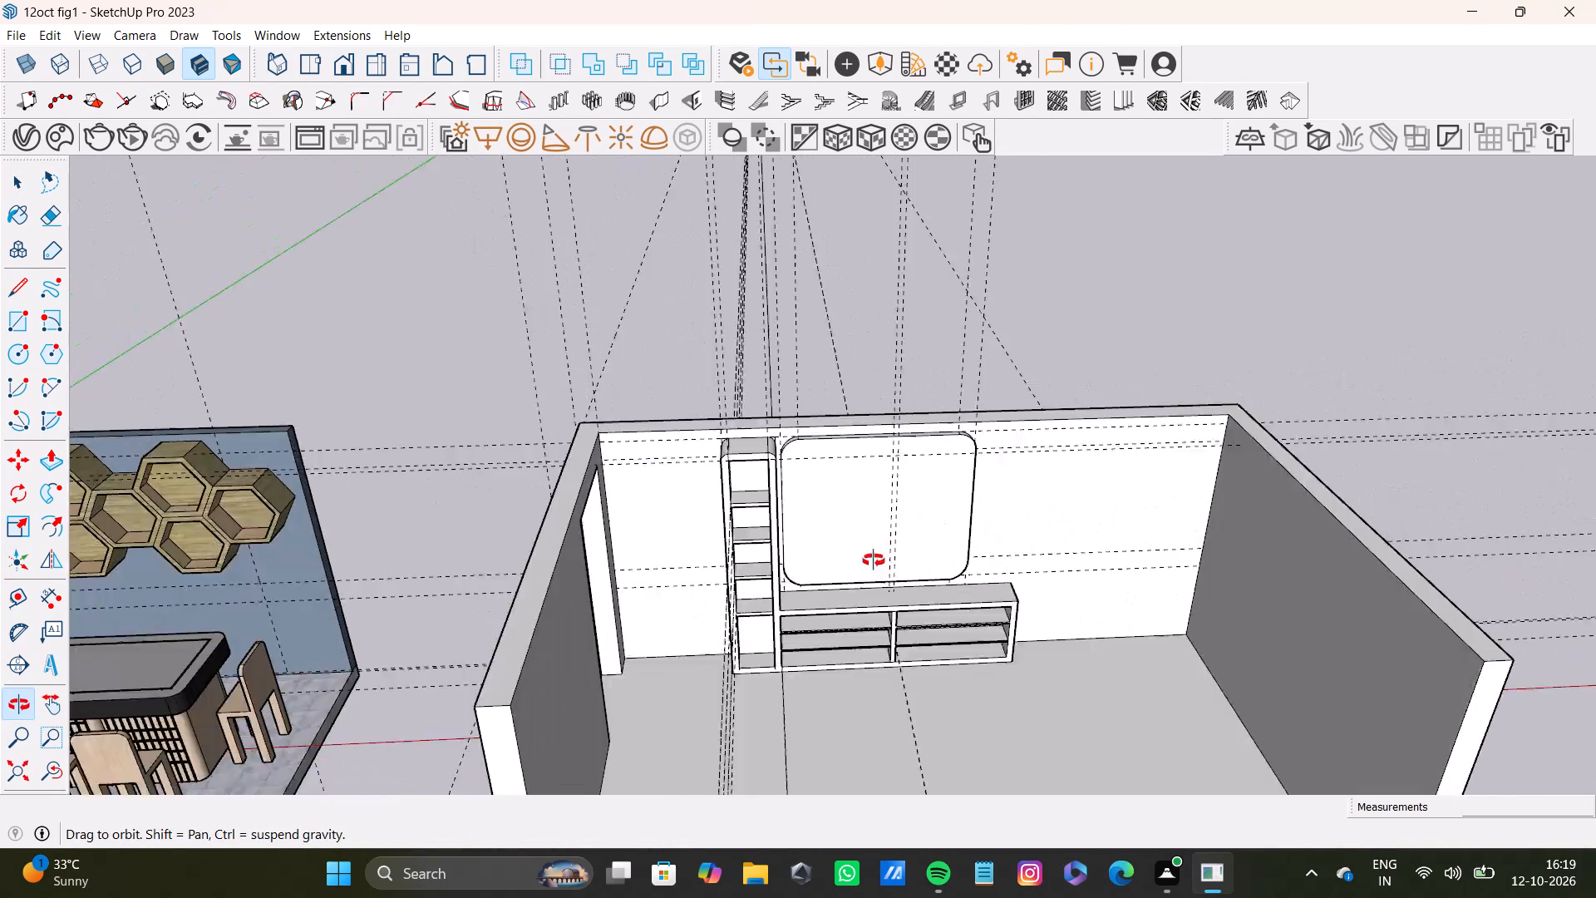
pyautogui.keyDown('shift'); pyautogui.moveTo(874, 560); pyautogui.dragTo(865, 585, button='middle'); pyautogui.keyUp('shift')
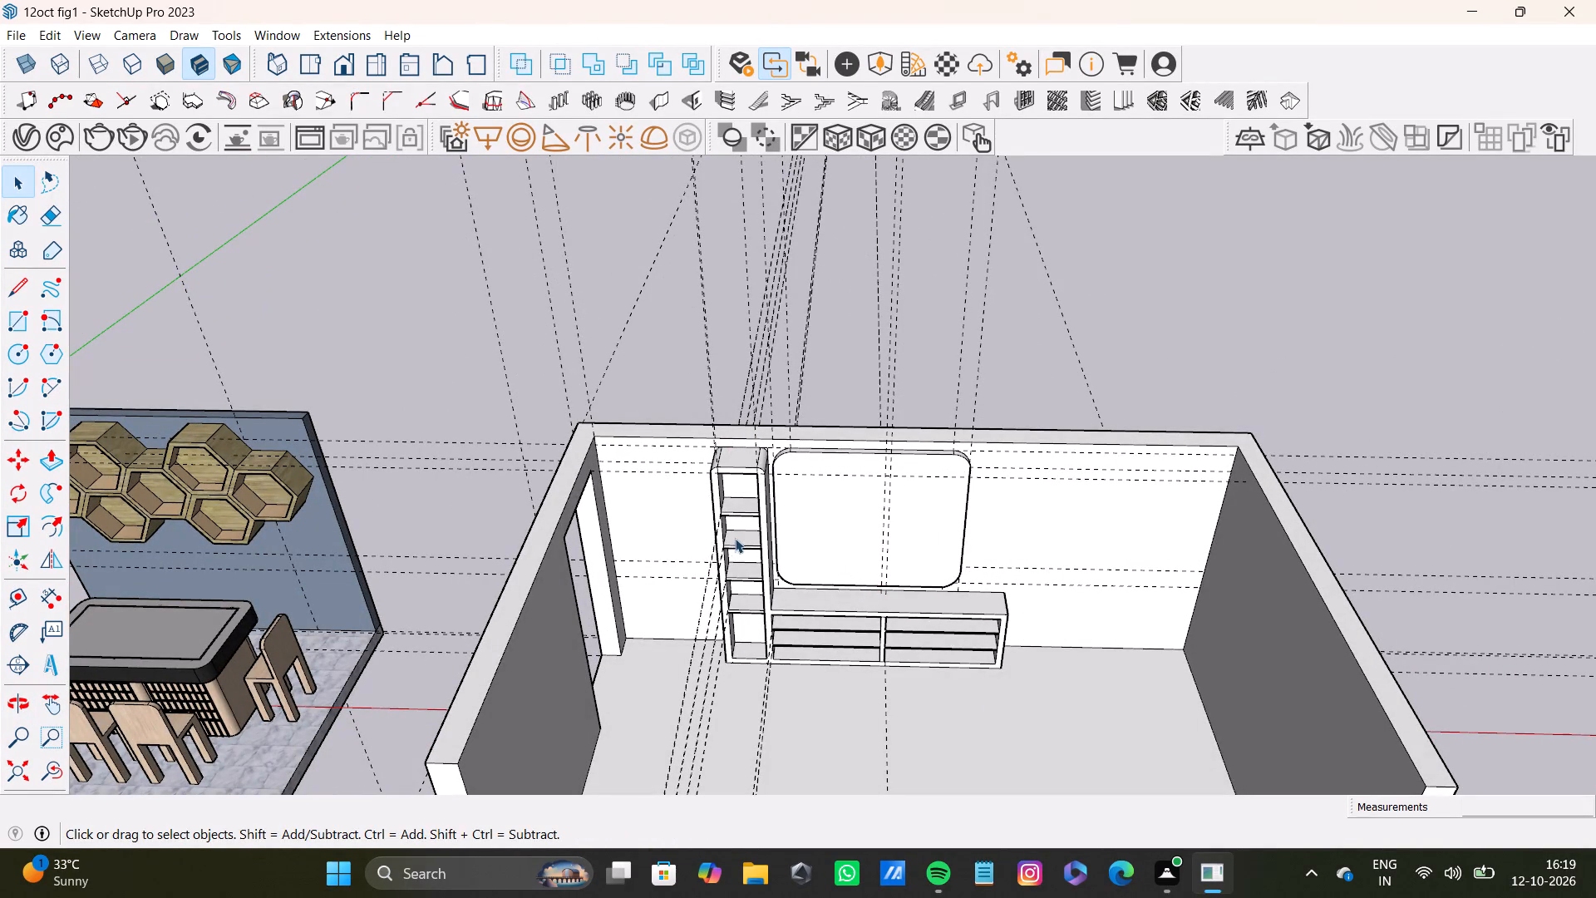
pyautogui.scroll(8, 768, 549)
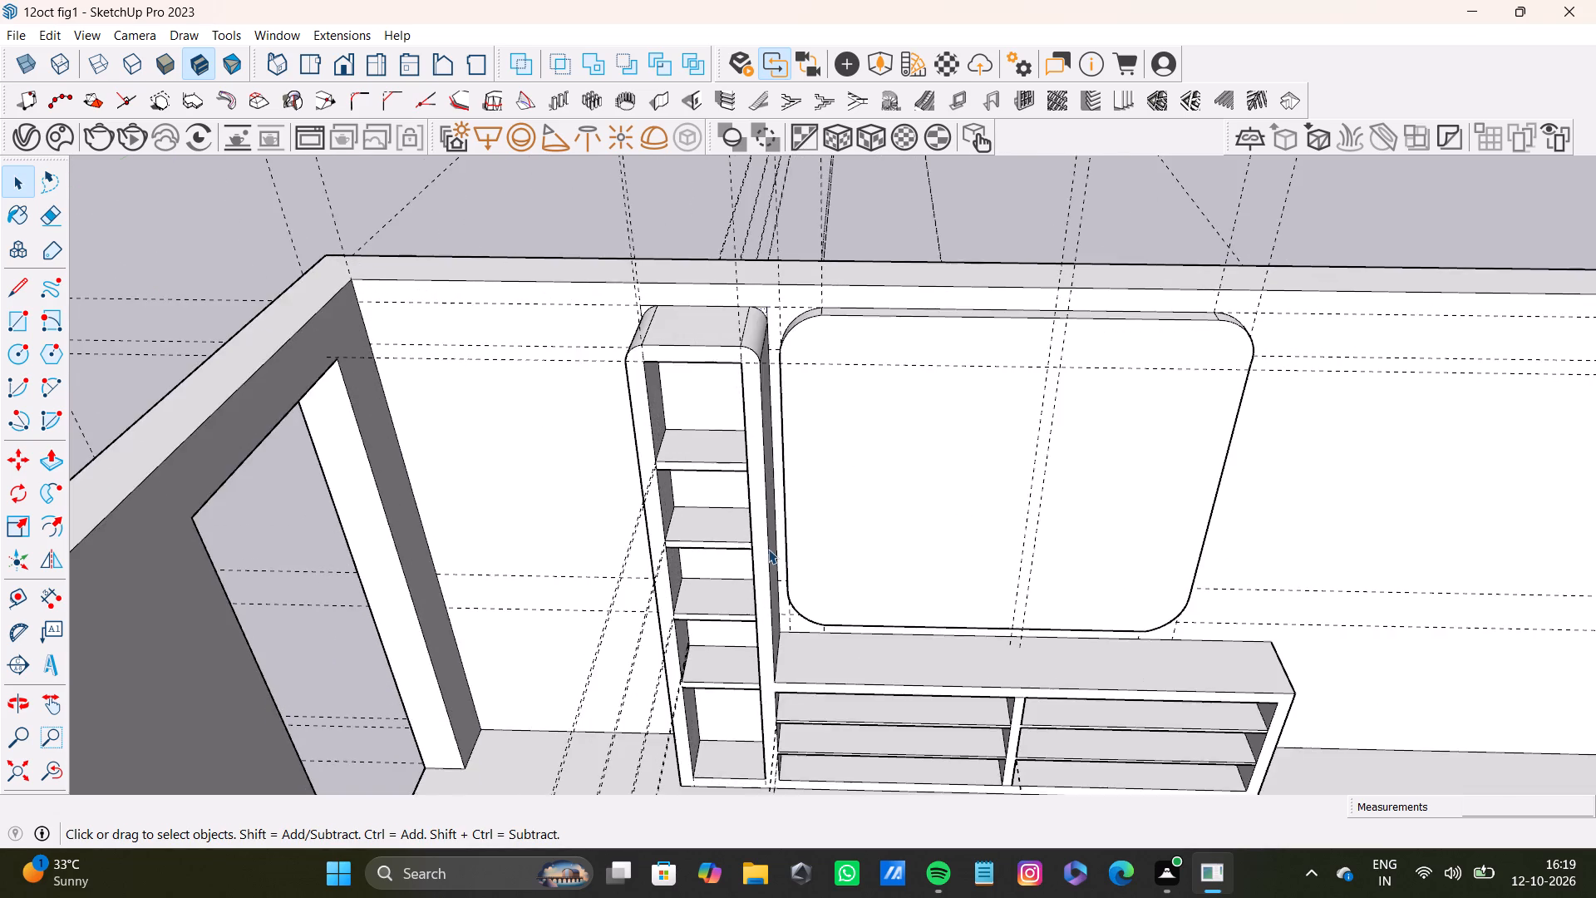
pyautogui.scroll(-12, 768, 549)
pyautogui.keyDown('shift'); pyautogui.moveTo(770, 548); pyautogui.dragTo(756, 558, button='middle'); pyautogui.keyUp('shift')
pyautogui.scroll(11, 756, 558)
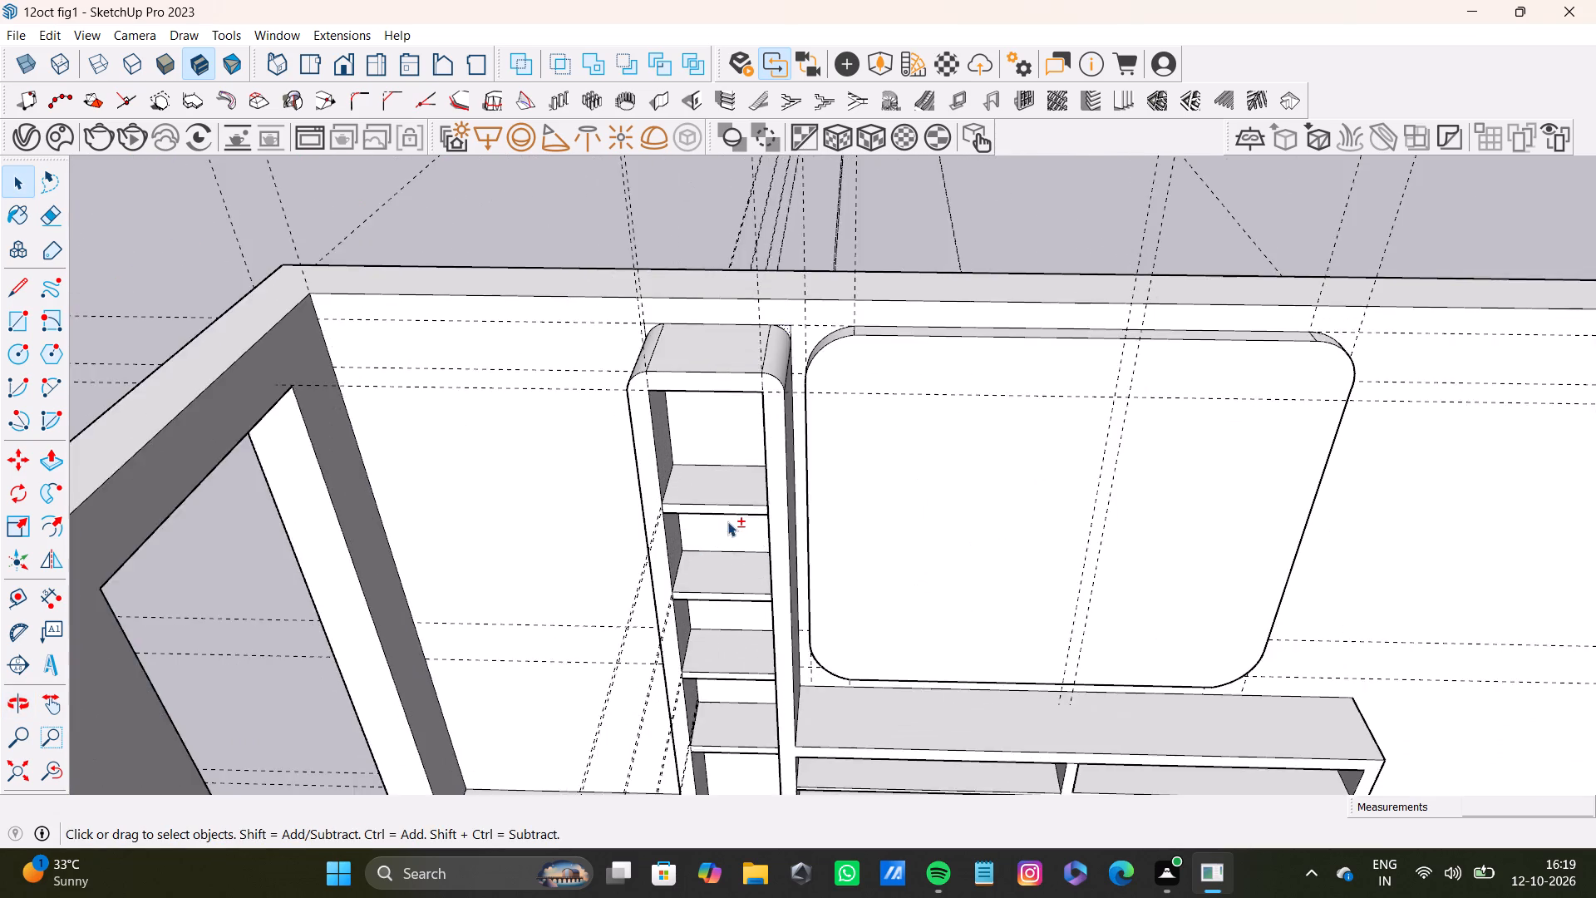
pyautogui.scroll(2, 727, 521)
pyautogui.keyDown('shift'); pyautogui.moveTo(727, 520); pyautogui.dragTo(725, 565, button='middle'); pyautogui.keyUp('shift')
pyautogui.hotkey('ctrl', 'z')
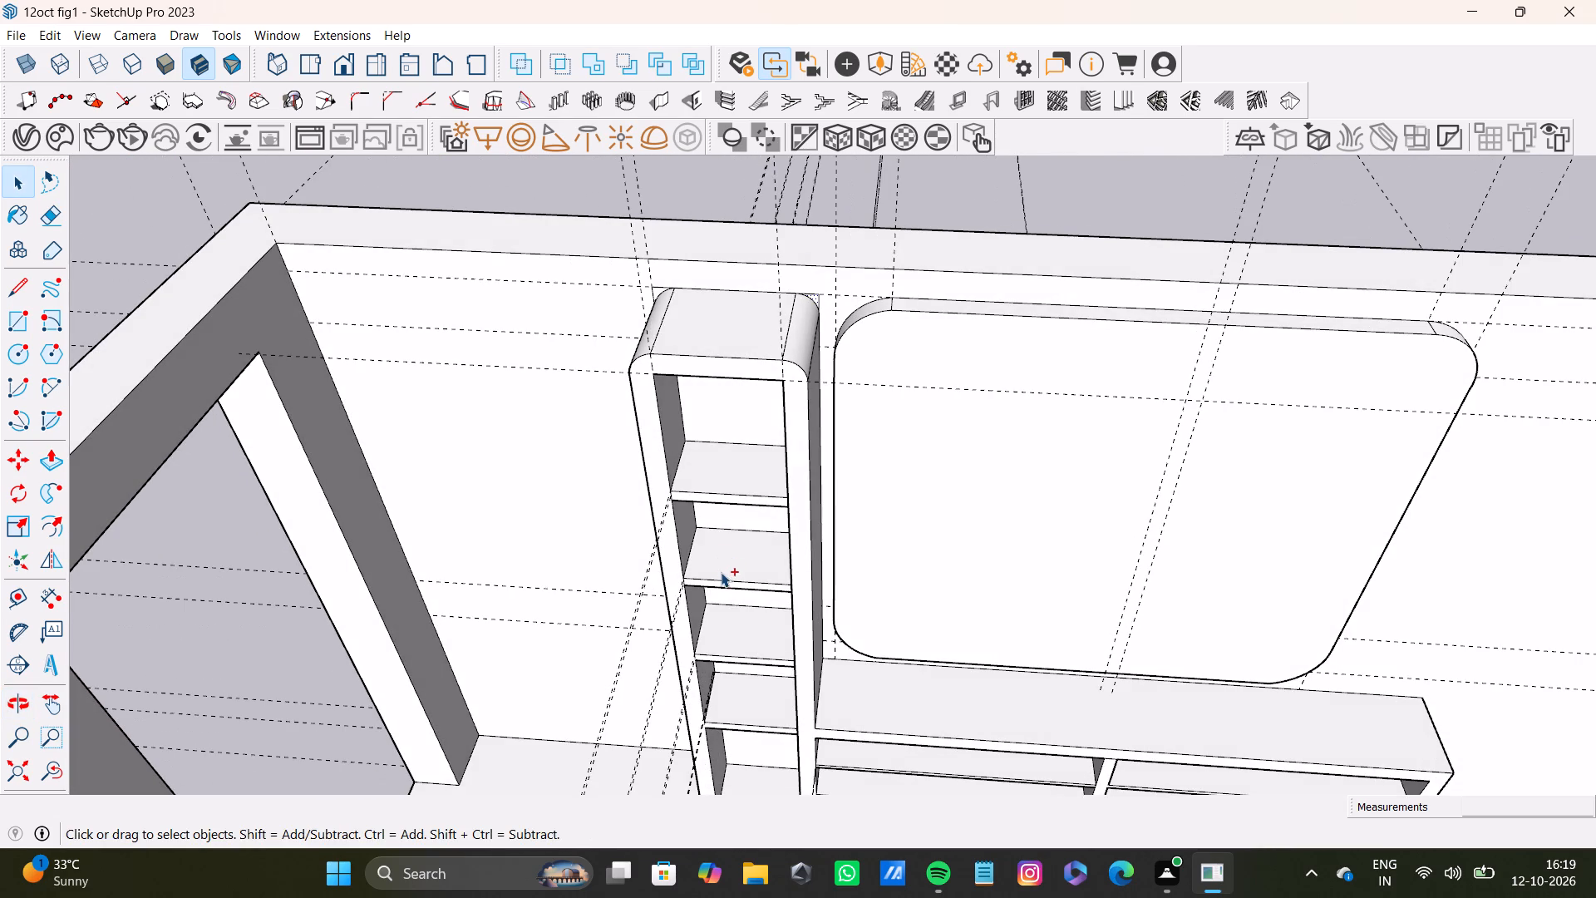
pyautogui.hotkey('ctrl', 'z')
pyautogui.hotkey('ctrl', 'z')
pyautogui.hotkey('ctrl', 'z')
pyautogui.hotkey('ctrl', 'z')
pyautogui.hotkey('ctrl', 'z')
pyautogui.hotkey('ctrl', 'z')
pyautogui.hotkey('ctrl', 'z')
pyautogui.hotkey('ctrl', 'z')
pyautogui.hotkey('ctrl', 'z')
pyautogui.hotkey('ctrl', 'z')
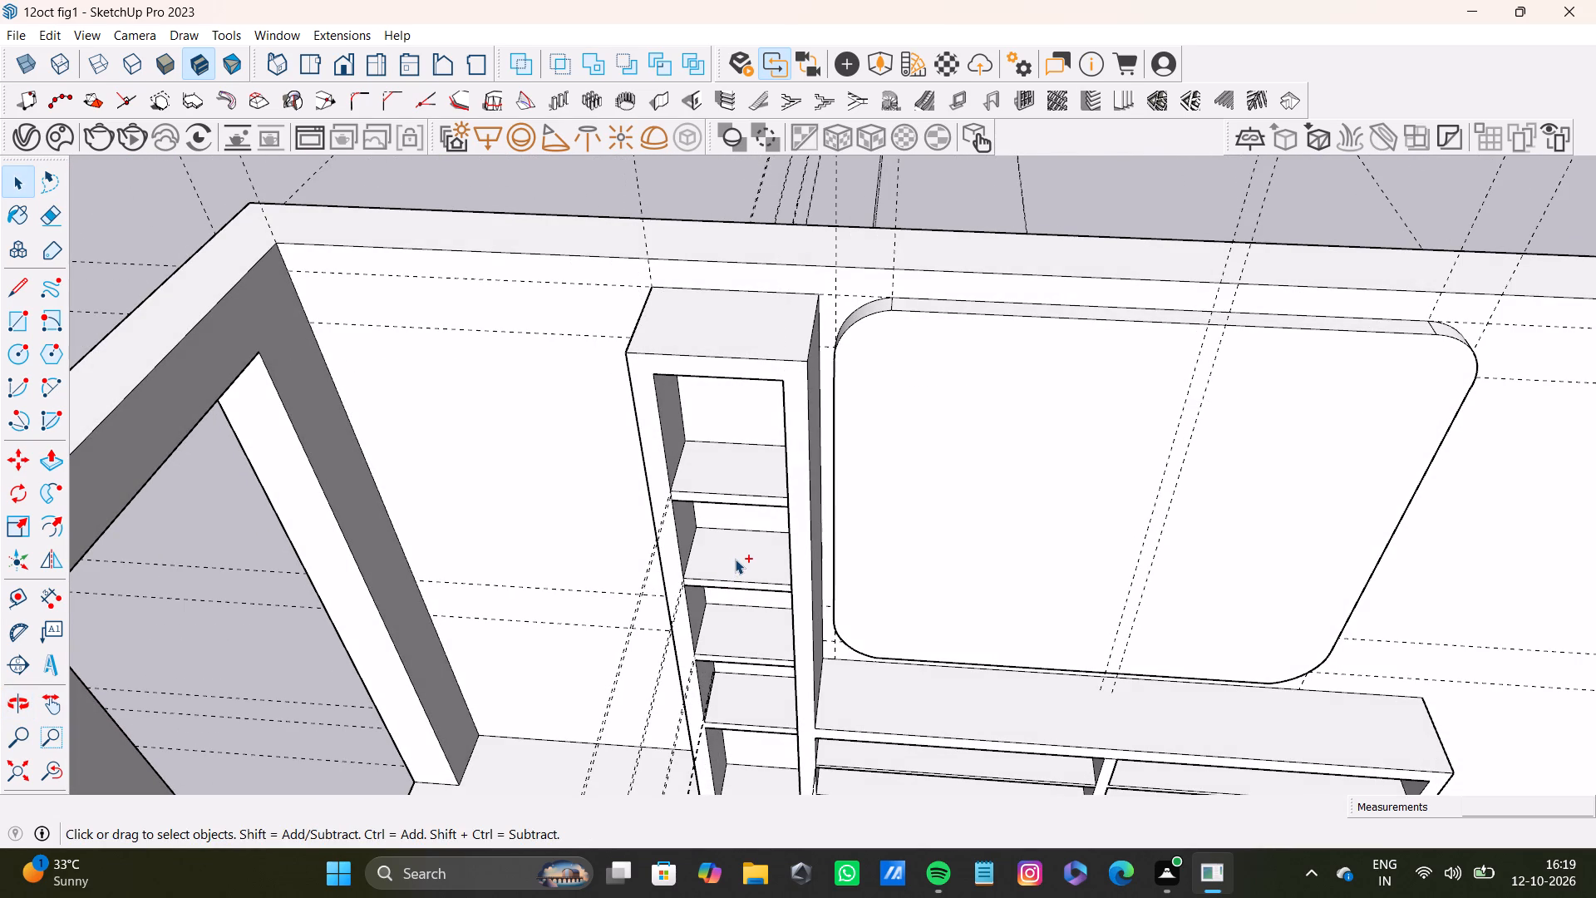
# Undo the shelves and interior divisions of the low cabinet.
pyautogui.hotkey('ctrl', 'z')
pyautogui.hotkey('ctrl', 'z')
pyautogui.hotkey('ctrl', 'z')
pyautogui.hotkey('ctrl', 'z')
pyautogui.hotkey('ctrl', 'z')
pyautogui.hotkey('ctrl', 'z')
pyautogui.hotkey('ctrl', 'z')
pyautogui.hotkey('ctrl', 'z')
pyautogui.hotkey('ctrl', 'z')
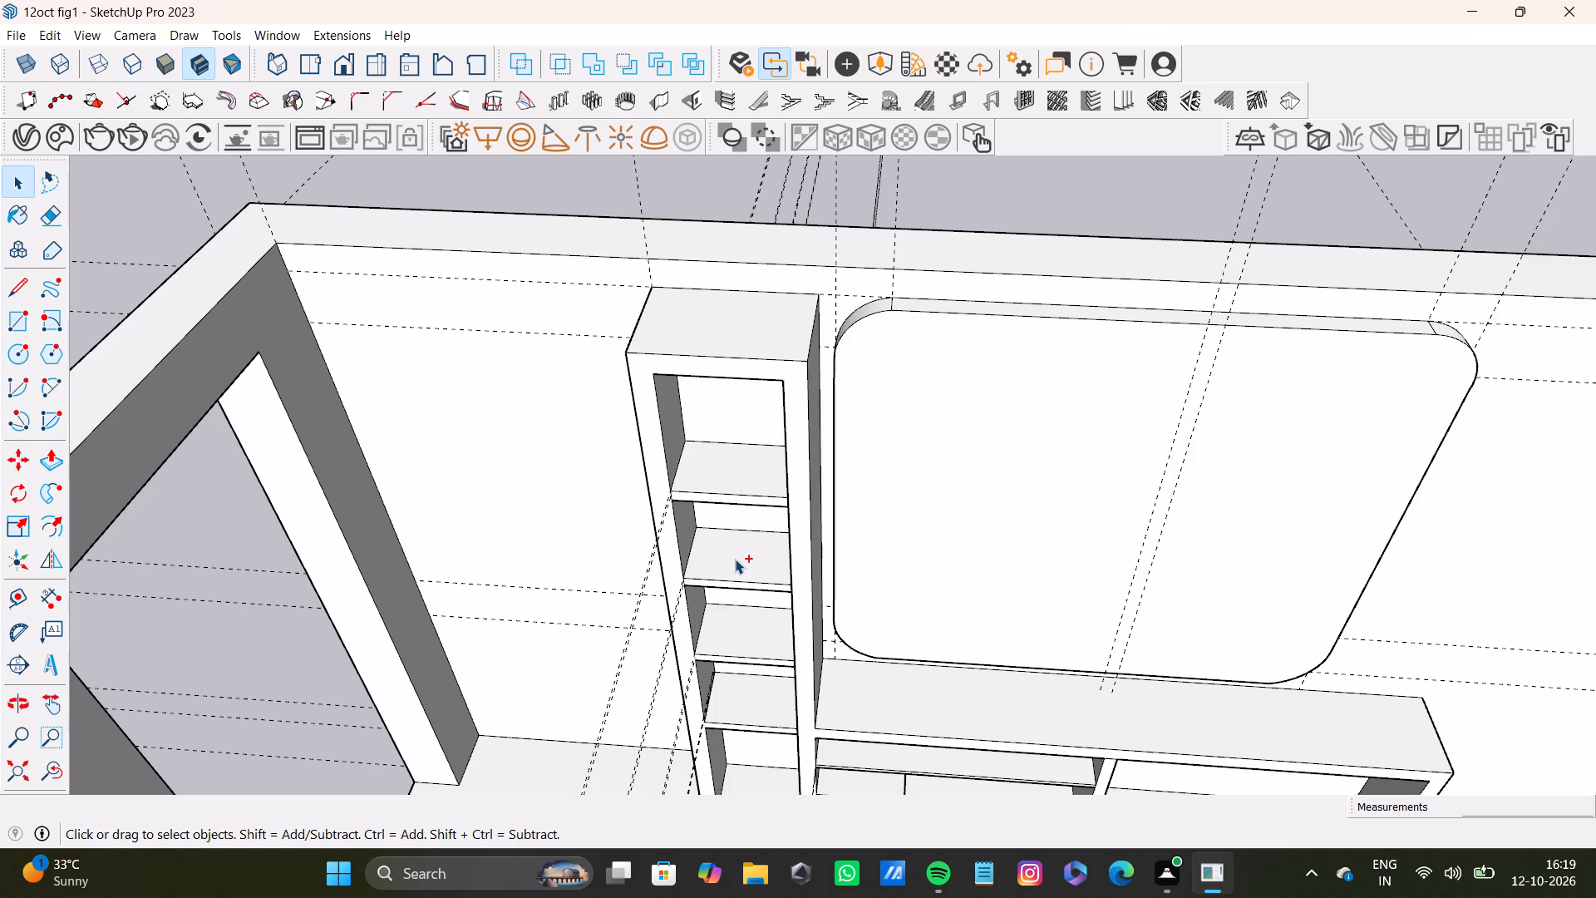
pyautogui.hotkey('ctrl', 'z')
pyautogui.hotkey('ctrl', 'z')
pyautogui.hotkey('ctrl', 'z')
pyautogui.hotkey('ctrl', 'z')
pyautogui.hotkey('ctrl', 'z')
pyautogui.hotkey('ctrl', 'z')
pyautogui.hotkey('ctrl', 'z')
pyautogui.hotkey('ctrl', 'z')
pyautogui.hotkey('ctrl', 'z')
pyautogui.hotkey('ctrl', 'z')
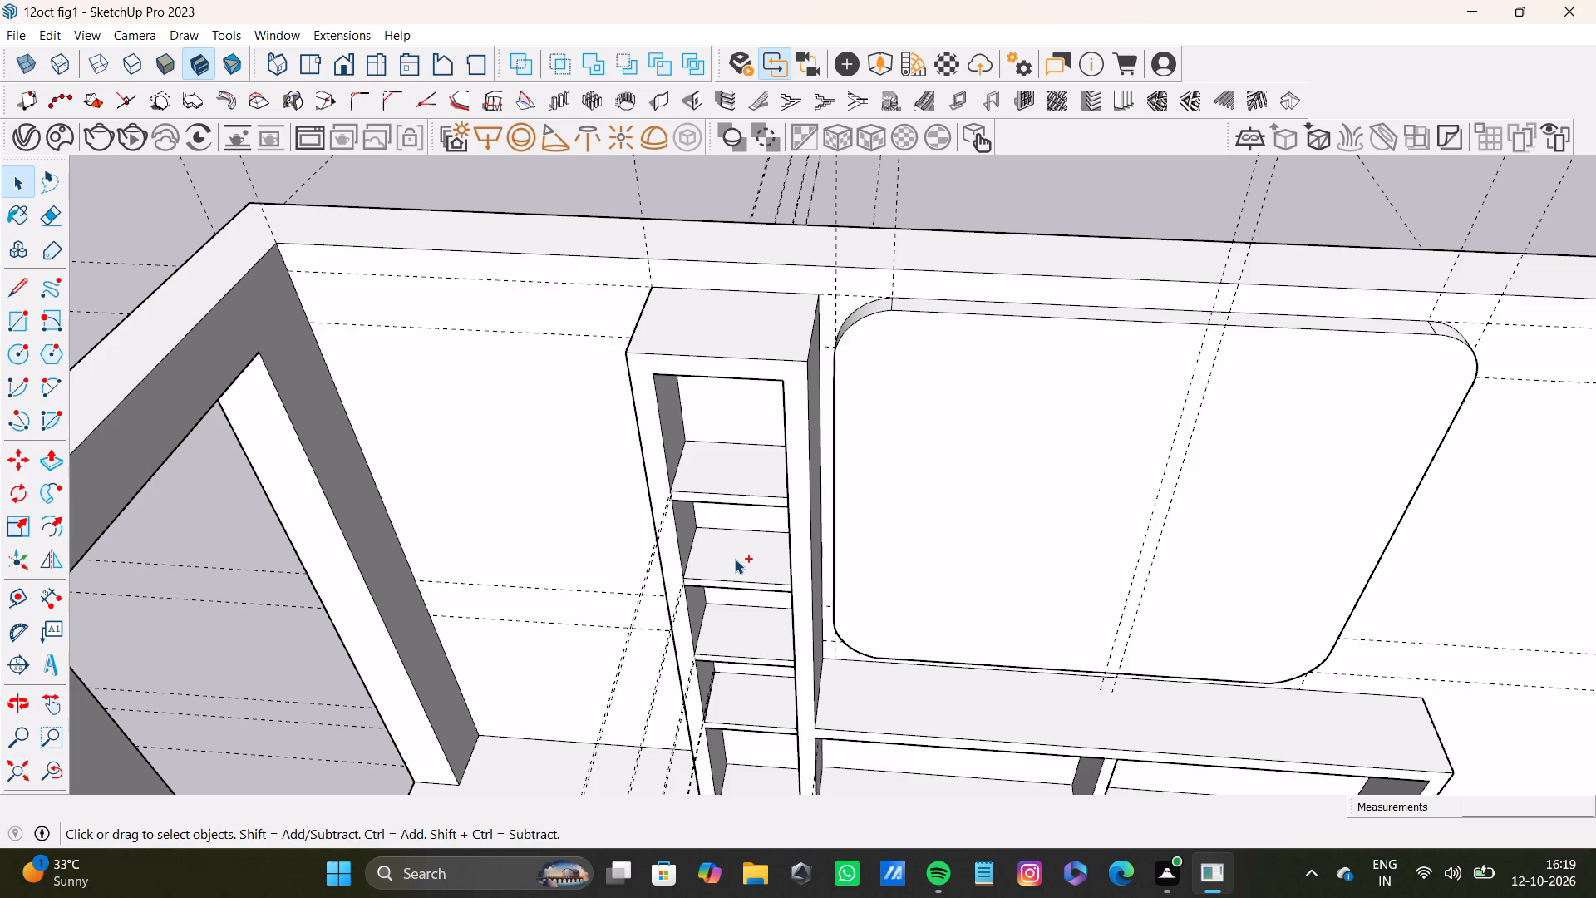
# Undo the remaining low cabinet body beside the column, back to the bare wall below the panel.
pyautogui.hotkey('ctrl', 'z')
pyautogui.hotkey('ctrl', 'z')
pyautogui.hotkey('ctrl', 'z')
pyautogui.hotkey('ctrl', 'z')
pyautogui.hotkey('ctrl', 'z')
pyautogui.hotkey('ctrl', 'z')
pyautogui.hotkey('ctrl', 'z')
pyautogui.hotkey('ctrl', 'z')
pyautogui.hotkey('ctrl', 'z')
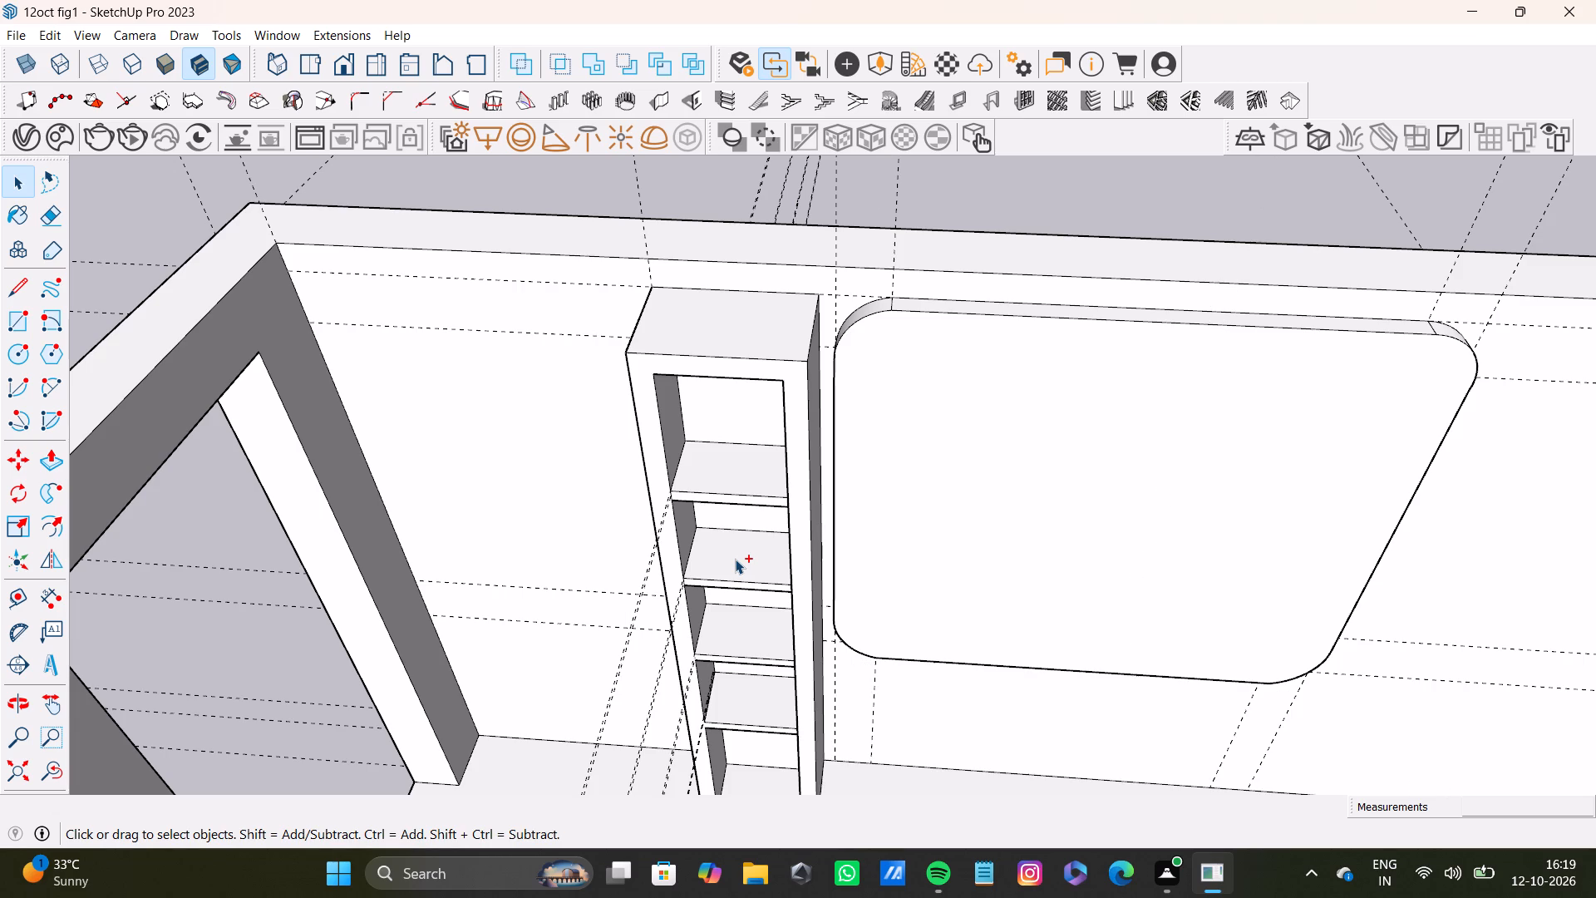
# Undo the wall panel's Push/Pull, back to the flat rounded-corner outline and its stray corner edge.
pyautogui.hotkey('ctrl', 'z')
pyautogui.hotkey('ctrl', 'z')
pyautogui.hotkey('ctrl', 'z')
pyautogui.hotkey('ctrl', 'z')
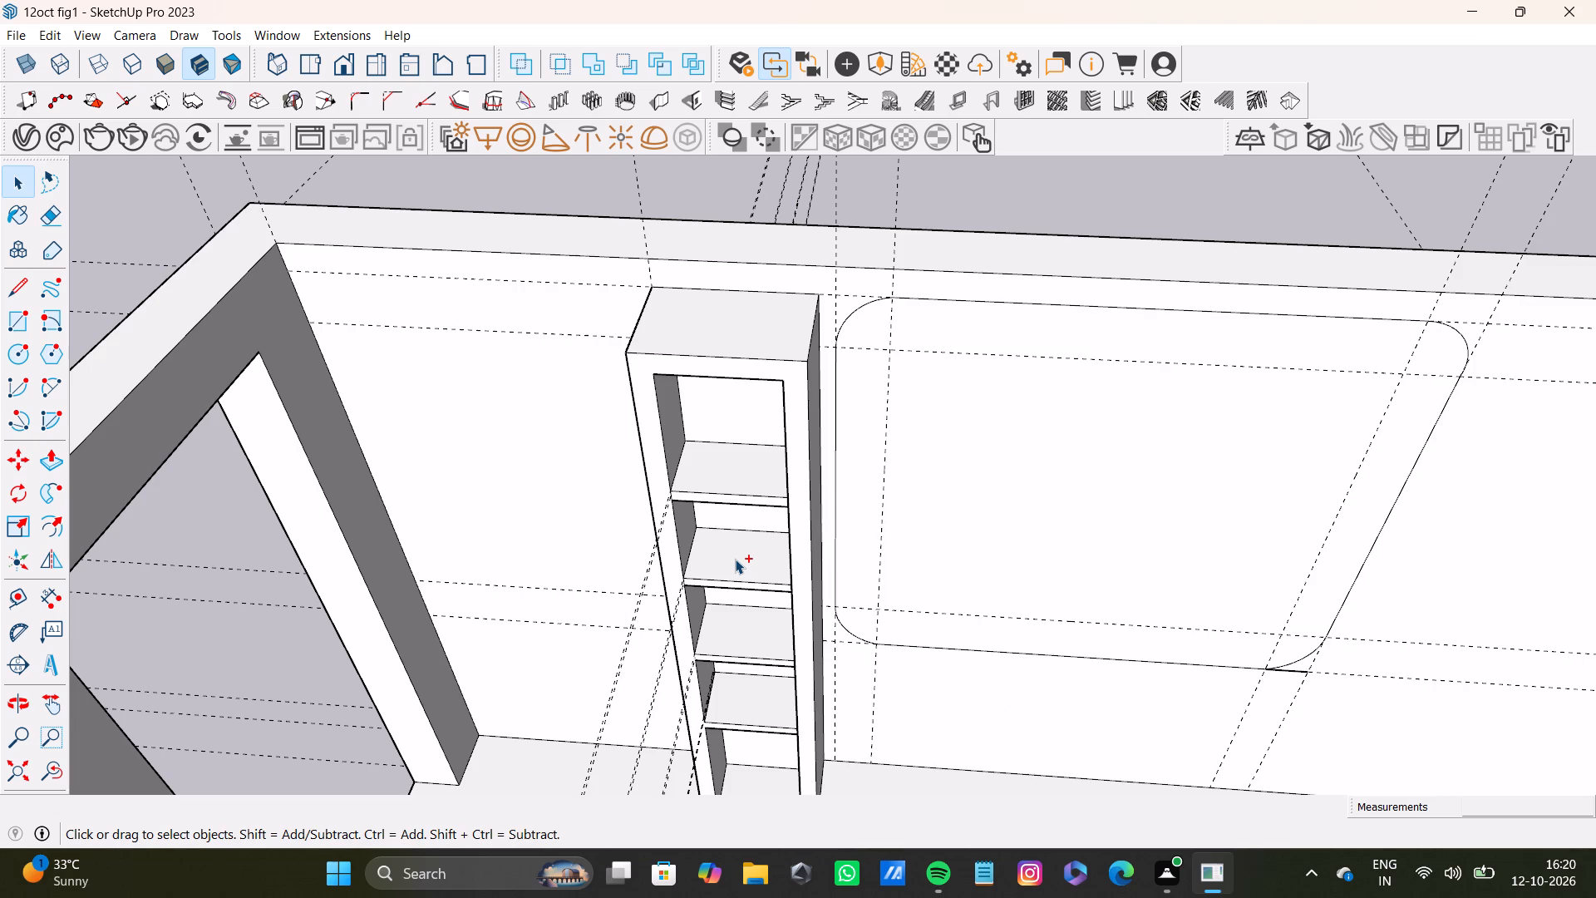
# Delete the stray edge outside the arc at the wall panel's lower corner farthest from the column.
pyautogui.scroll(-8, 915, 519)
pyautogui.keyDown('shift'); pyautogui.moveTo(952, 522); pyautogui.dragTo(813, 511, button='middle'); pyautogui.keyUp('shift')
pyautogui.scroll(4, 904, 533)
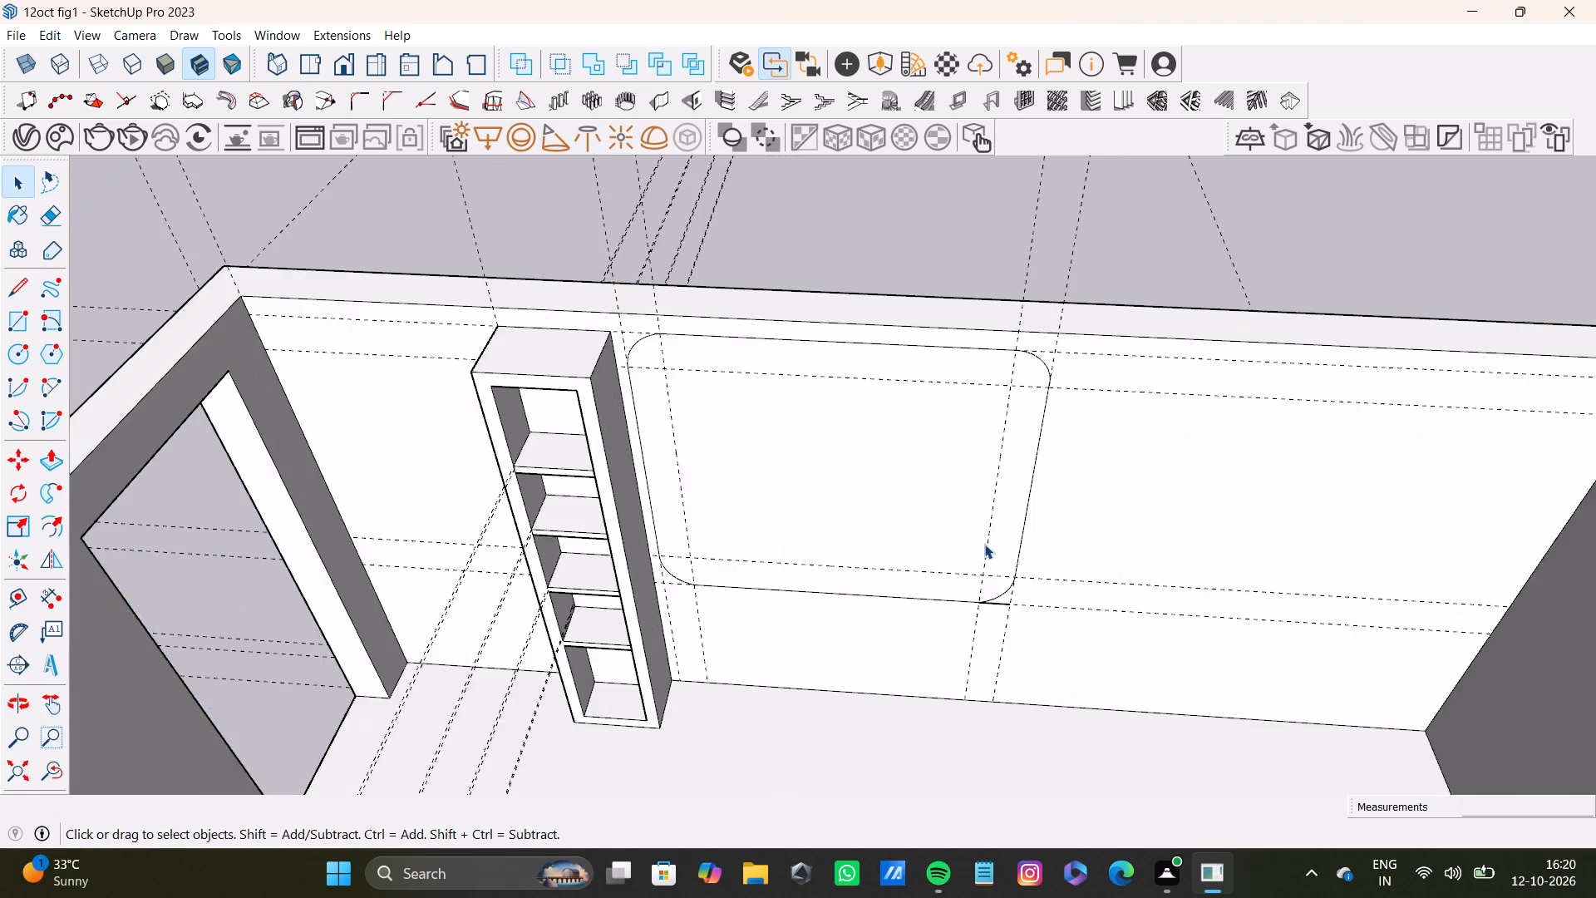
pyautogui.scroll(10, 984, 544)
pyautogui.click(1014, 627)
pyautogui.press('Delete')
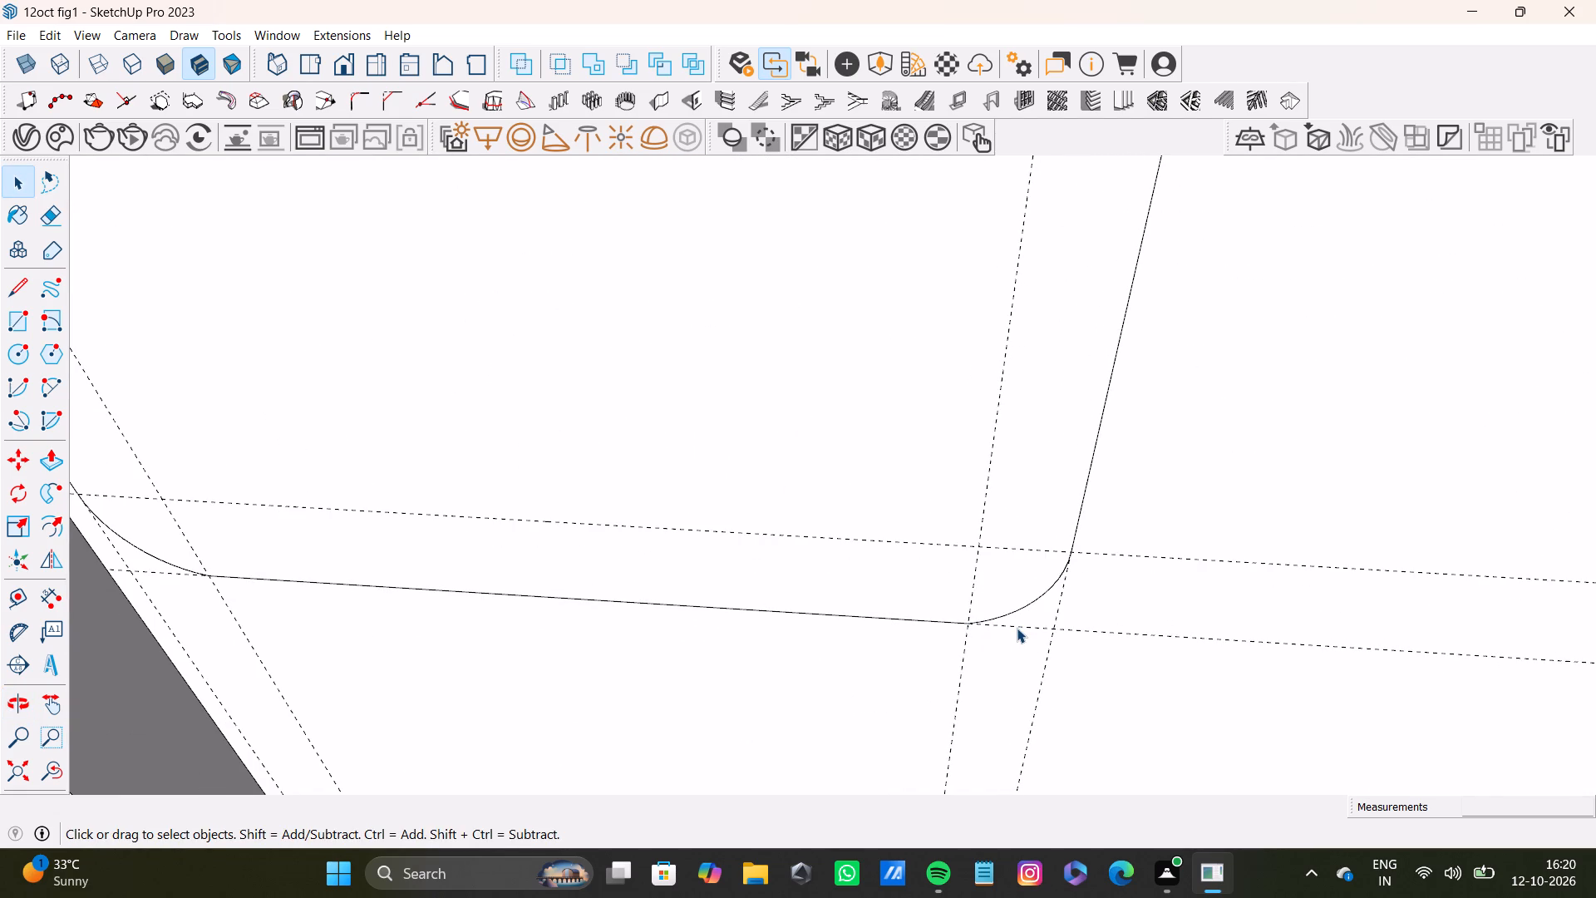
# Push/Pull the rounded-corner wall panel outward from the wall as a thin raised slab.
pyautogui.scroll(-10, 845, 509)
pyautogui.keyDown('shift'); pyautogui.moveTo(902, 502); pyautogui.dragTo(824, 601, button='middle'); pyautogui.keyUp('shift')
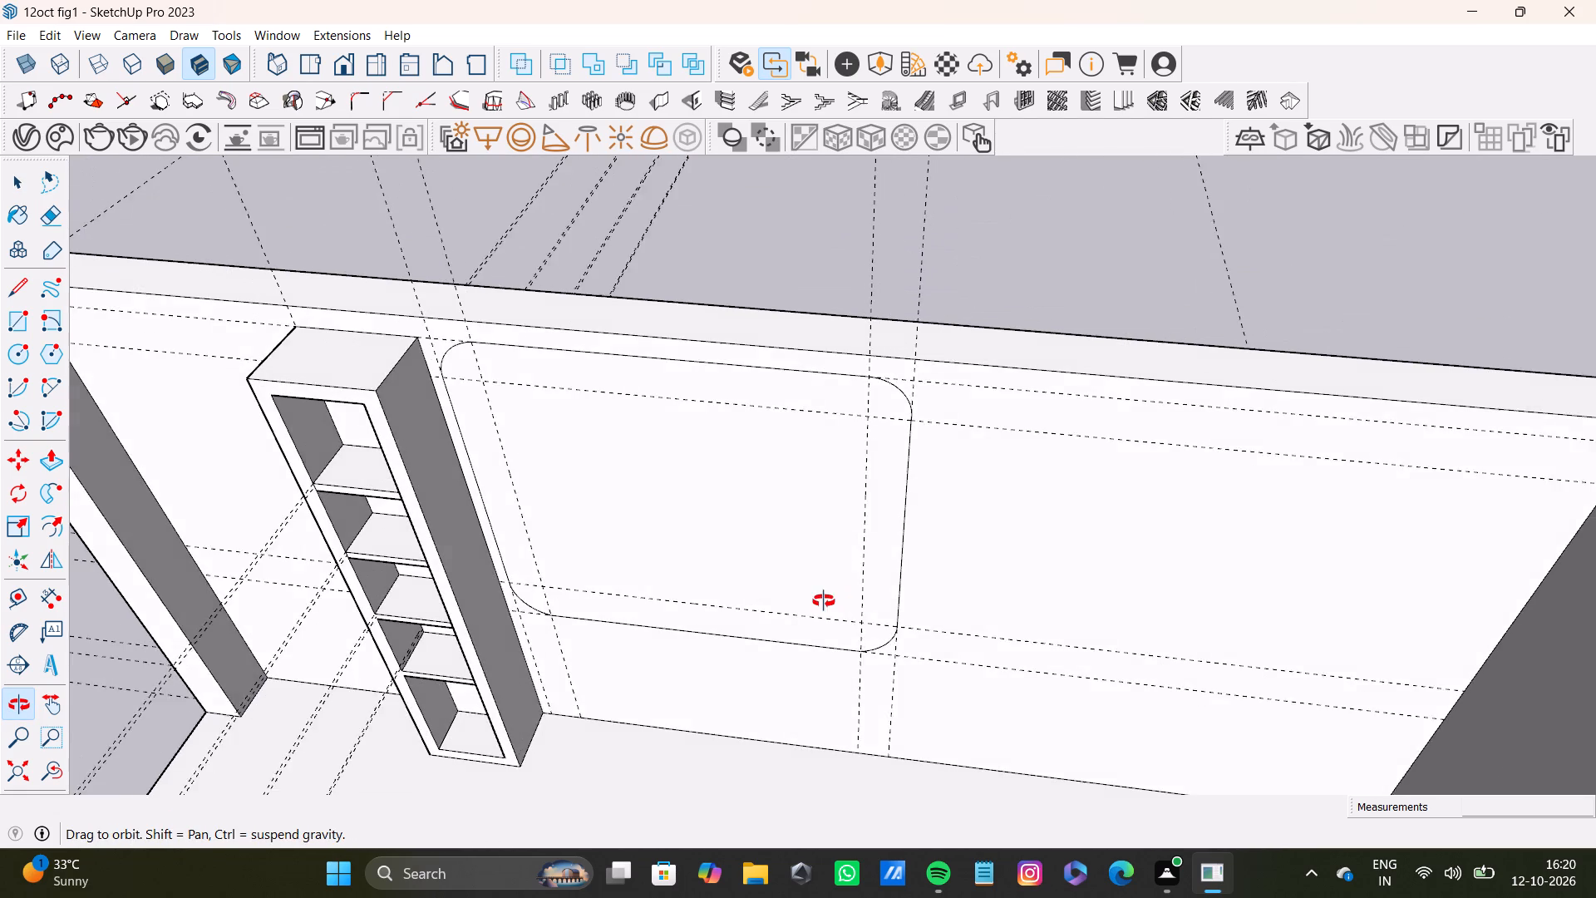
pyautogui.keyDown('shift'); pyautogui.moveTo(824, 601); pyautogui.dragTo(818, 597, button='middle'); pyautogui.keyUp('shift')
pyautogui.click(815, 525)
pyautogui.press('p')
pyautogui.moveTo(815, 525); pyautogui.dragTo(794, 530)
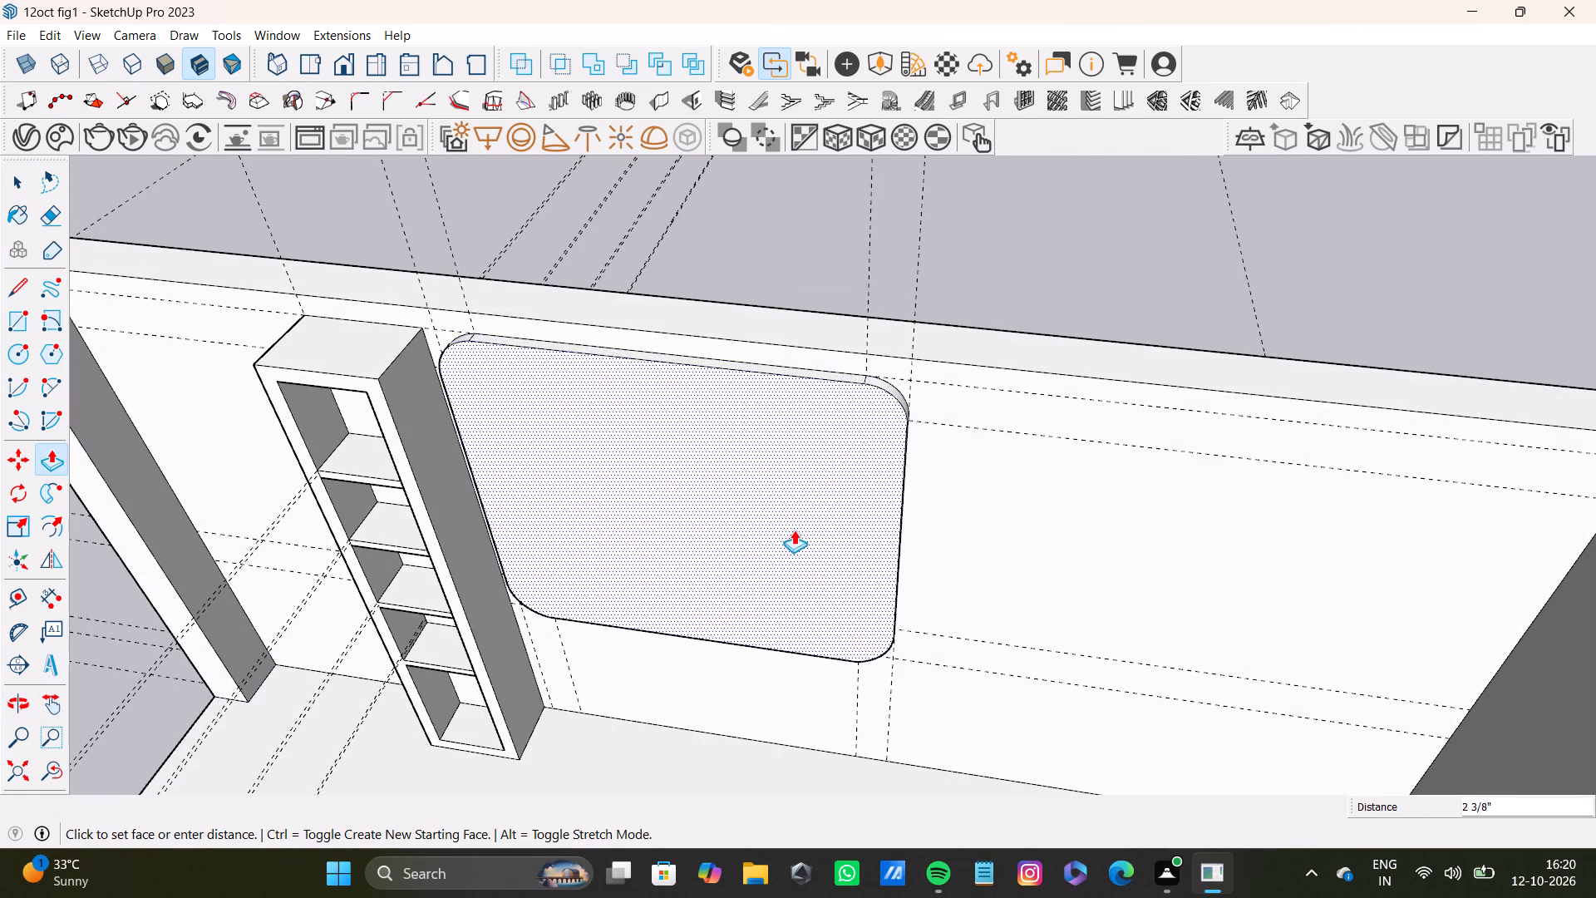
pyautogui.moveTo(794, 530); pyautogui.dragTo(779, 530)
pyautogui.scroll(-8, 764, 540)
pyautogui.moveTo(731, 571); pyautogui.dragTo(817, 491, button='middle')
pyautogui.press('space')
# Push/Pull the shelved column's front frame back 11 3/16", level with the backs of its compartments.
pyautogui.scroll(5, 574, 511)
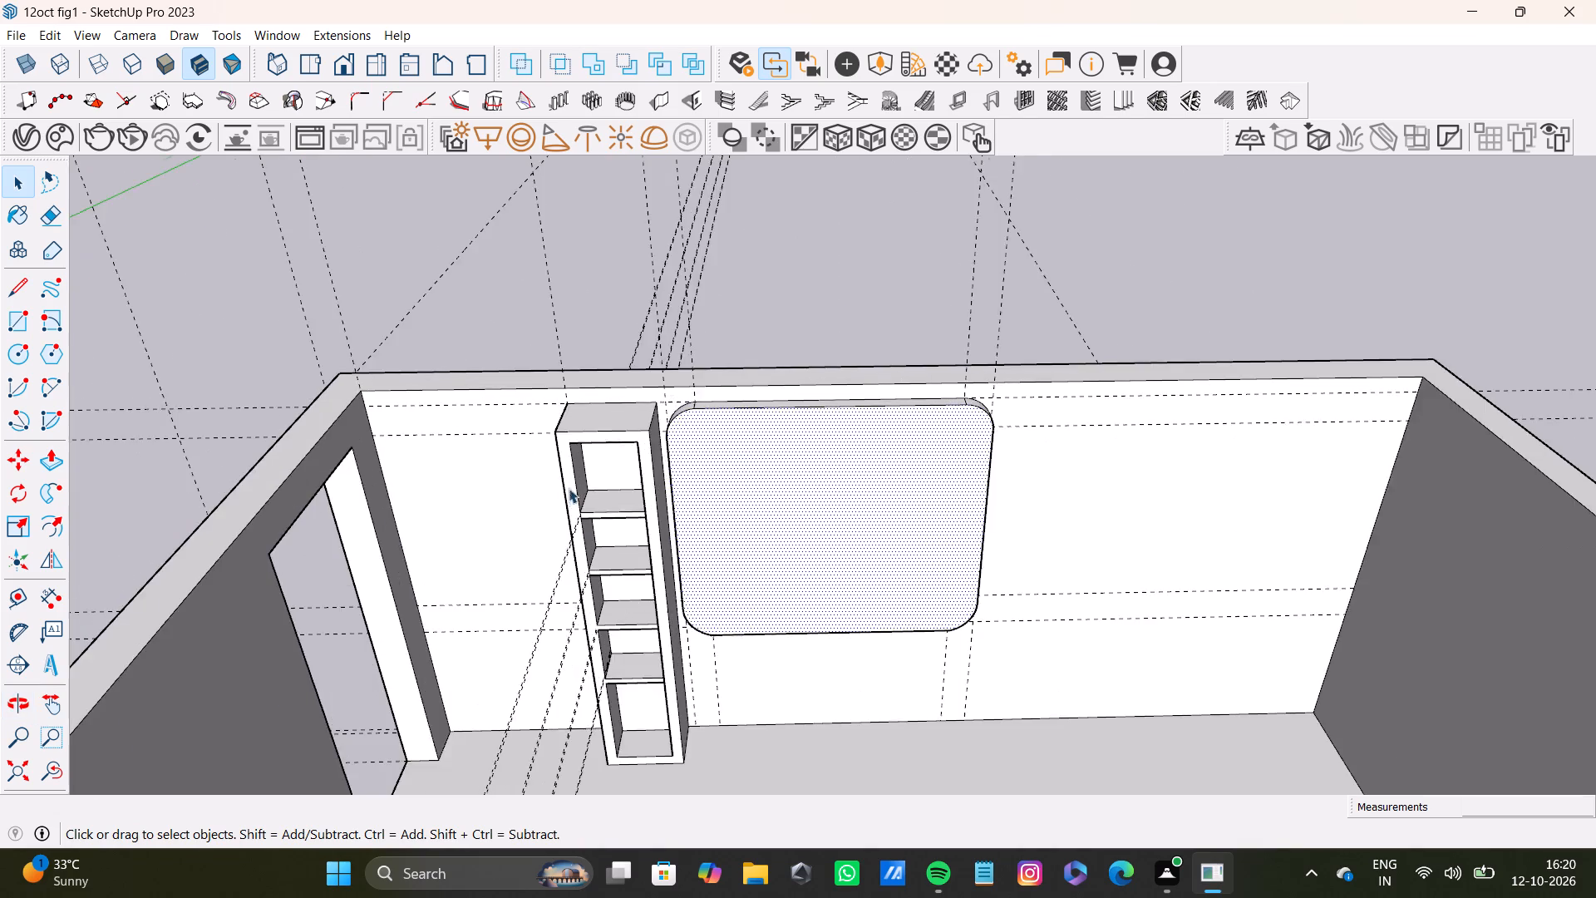
pyautogui.scroll(4, 569, 488)
pyautogui.moveTo(598, 469); pyautogui.dragTo(623, 417, button='middle')
pyautogui.scroll(-8, 670, 521)
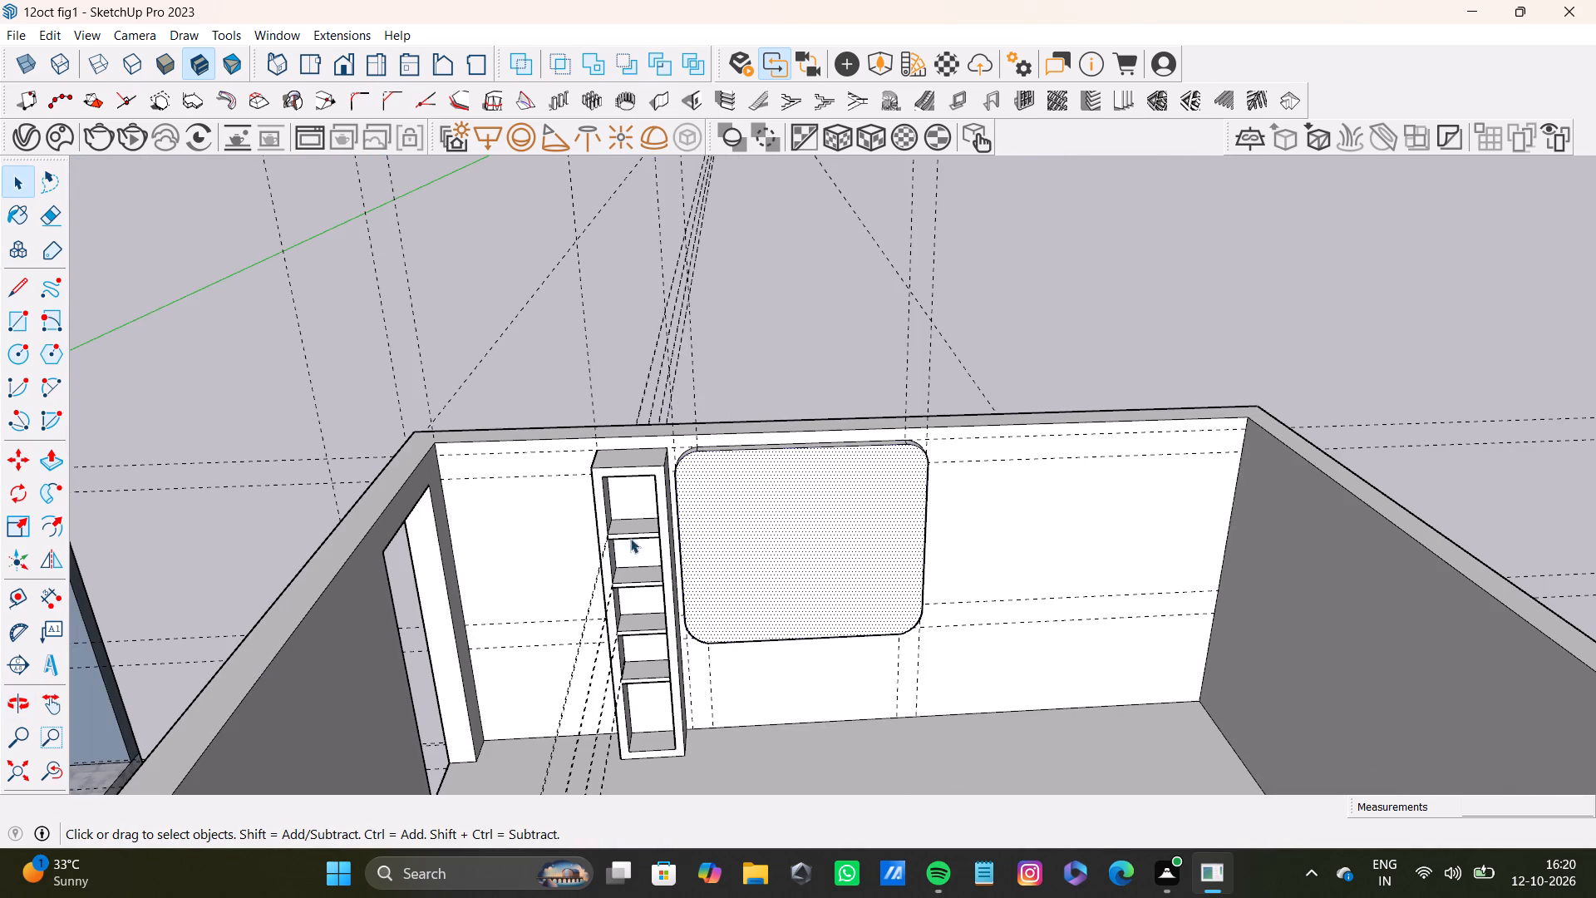
pyautogui.scroll(11, 611, 540)
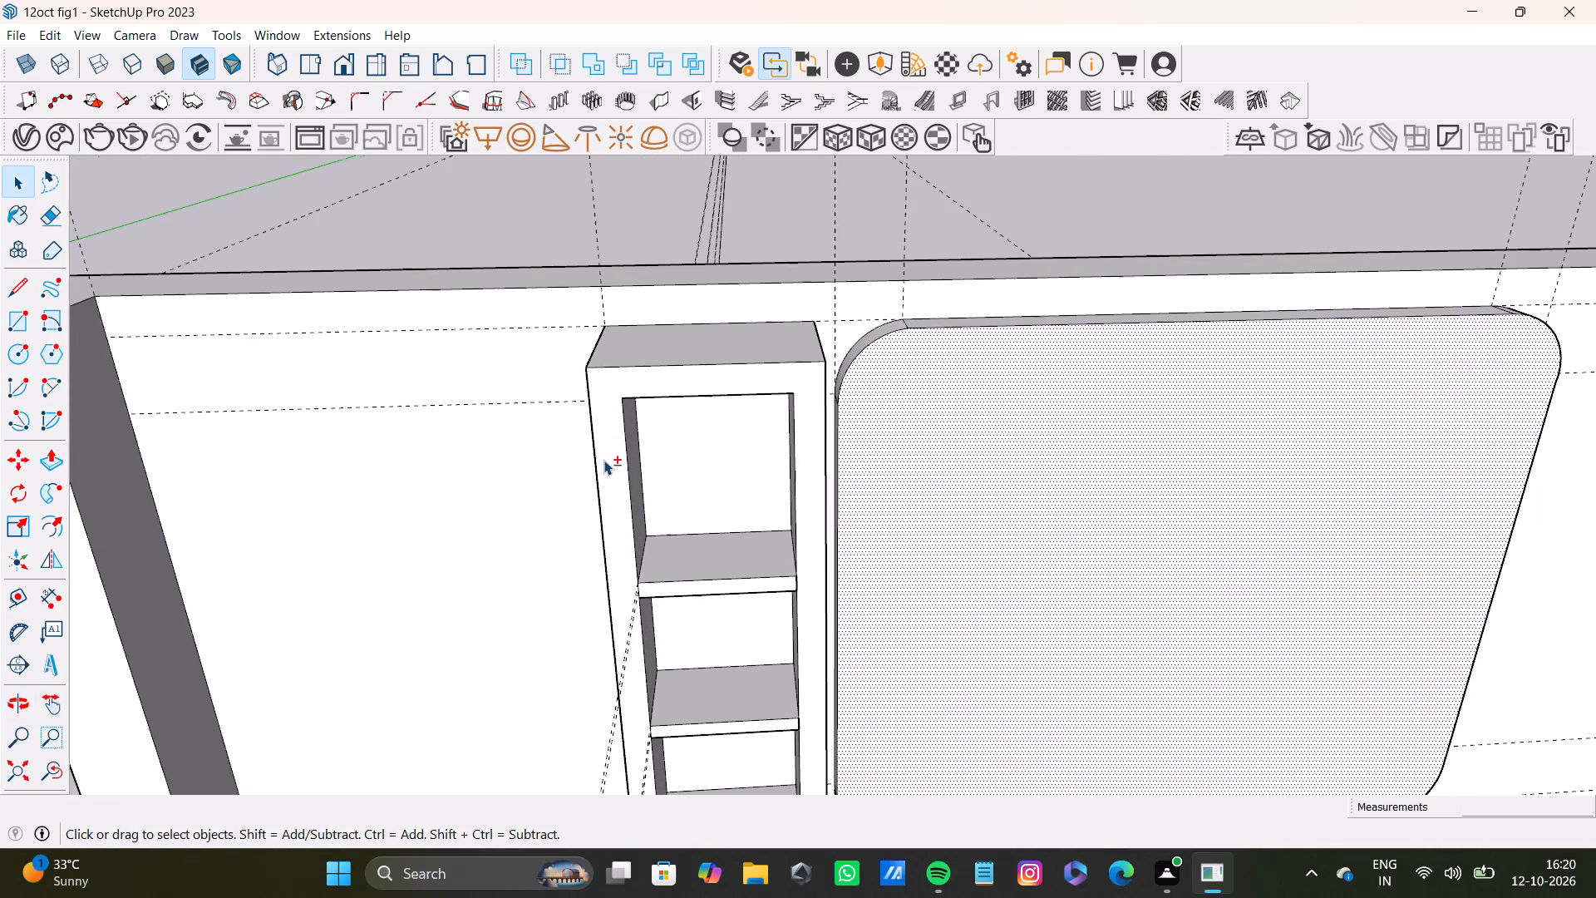
pyautogui.keyDown('shift'); pyautogui.click(607, 460); pyautogui.keyUp('shift')
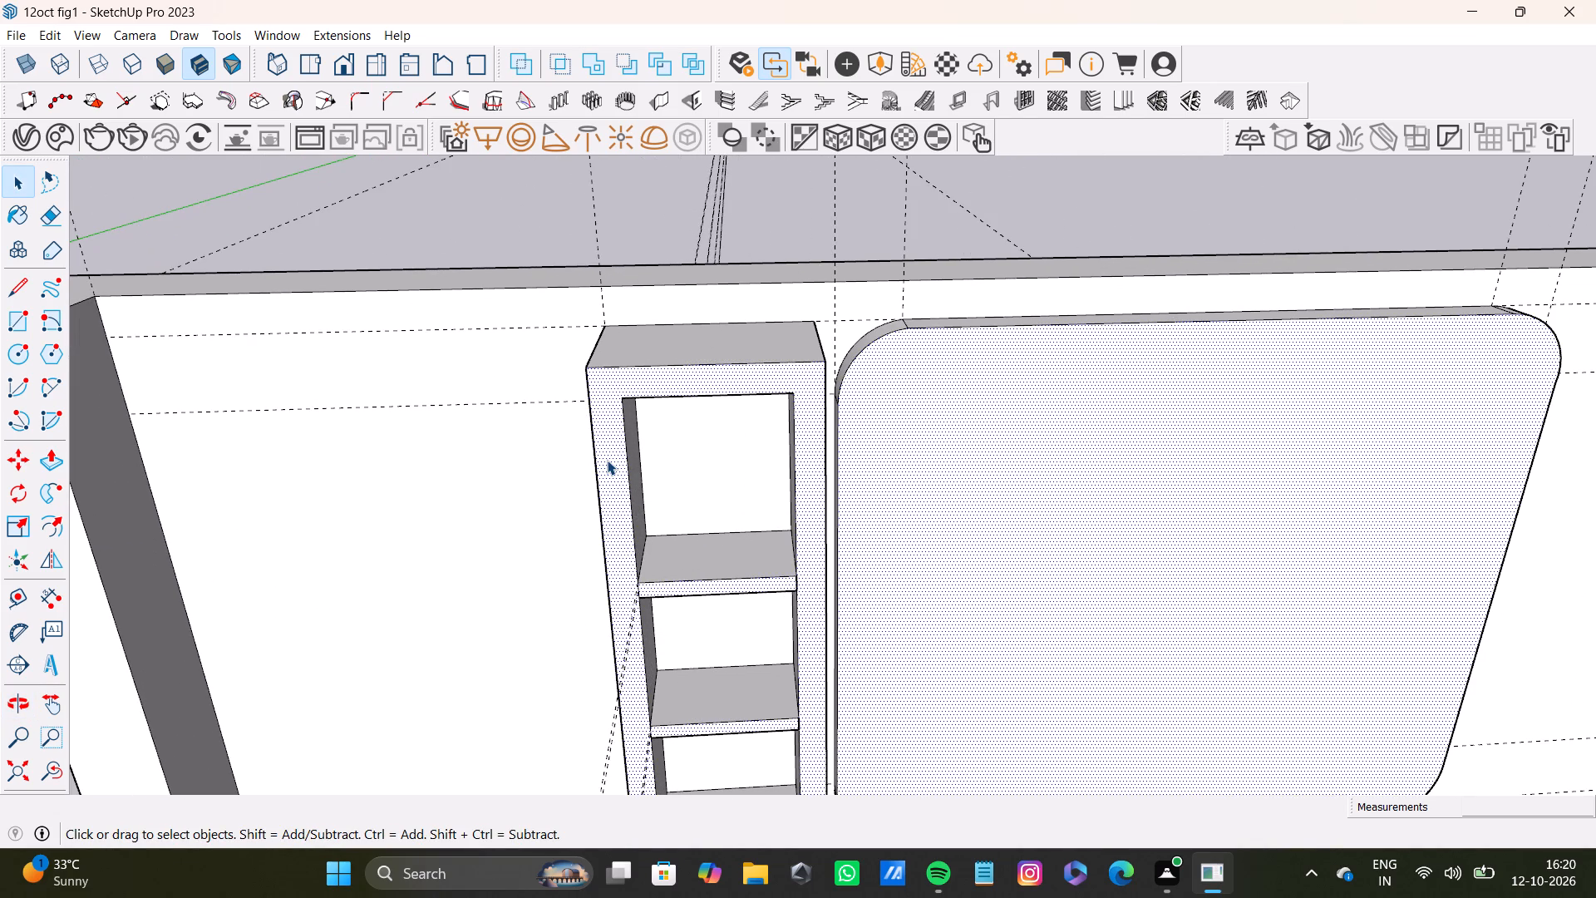
pyautogui.press('p')
pyautogui.moveTo(623, 455); pyautogui.dragTo(650, 427)
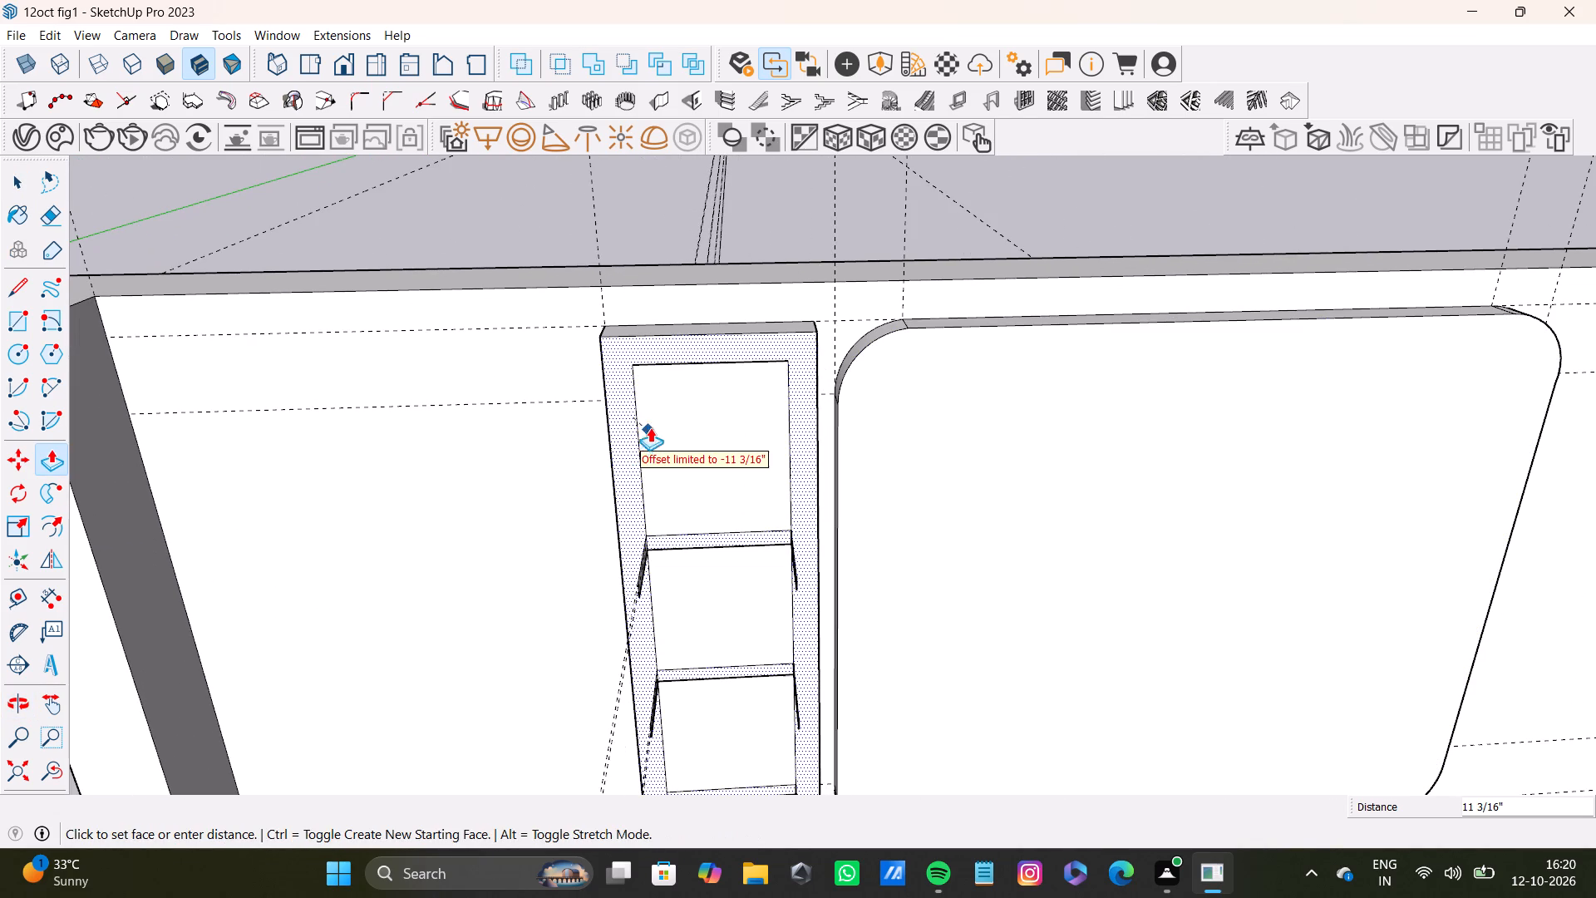
pyautogui.moveTo(650, 427); pyautogui.dragTo(652, 422)
# Push/Pull the column's frame a further 5 3/16" back, flush with the wall.
pyautogui.scroll(-5, 638, 459)
pyautogui.moveTo(638, 502); pyautogui.dragTo(817, 427, button='middle')
pyautogui.scroll(3, 702, 412)
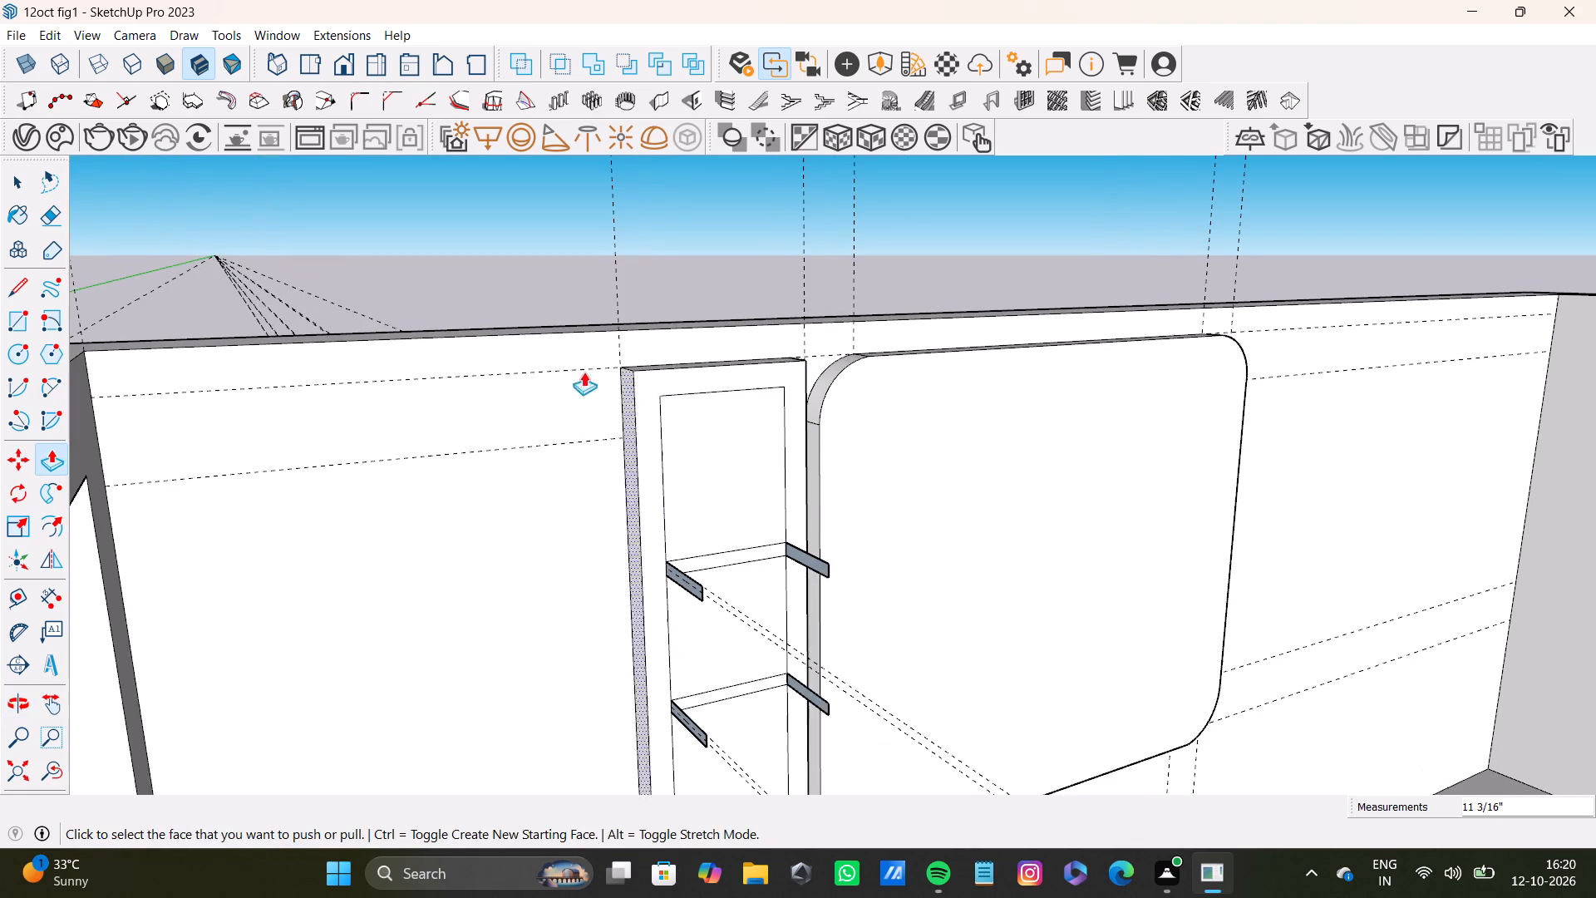
pyautogui.moveTo(653, 406); pyautogui.dragTo(638, 397)
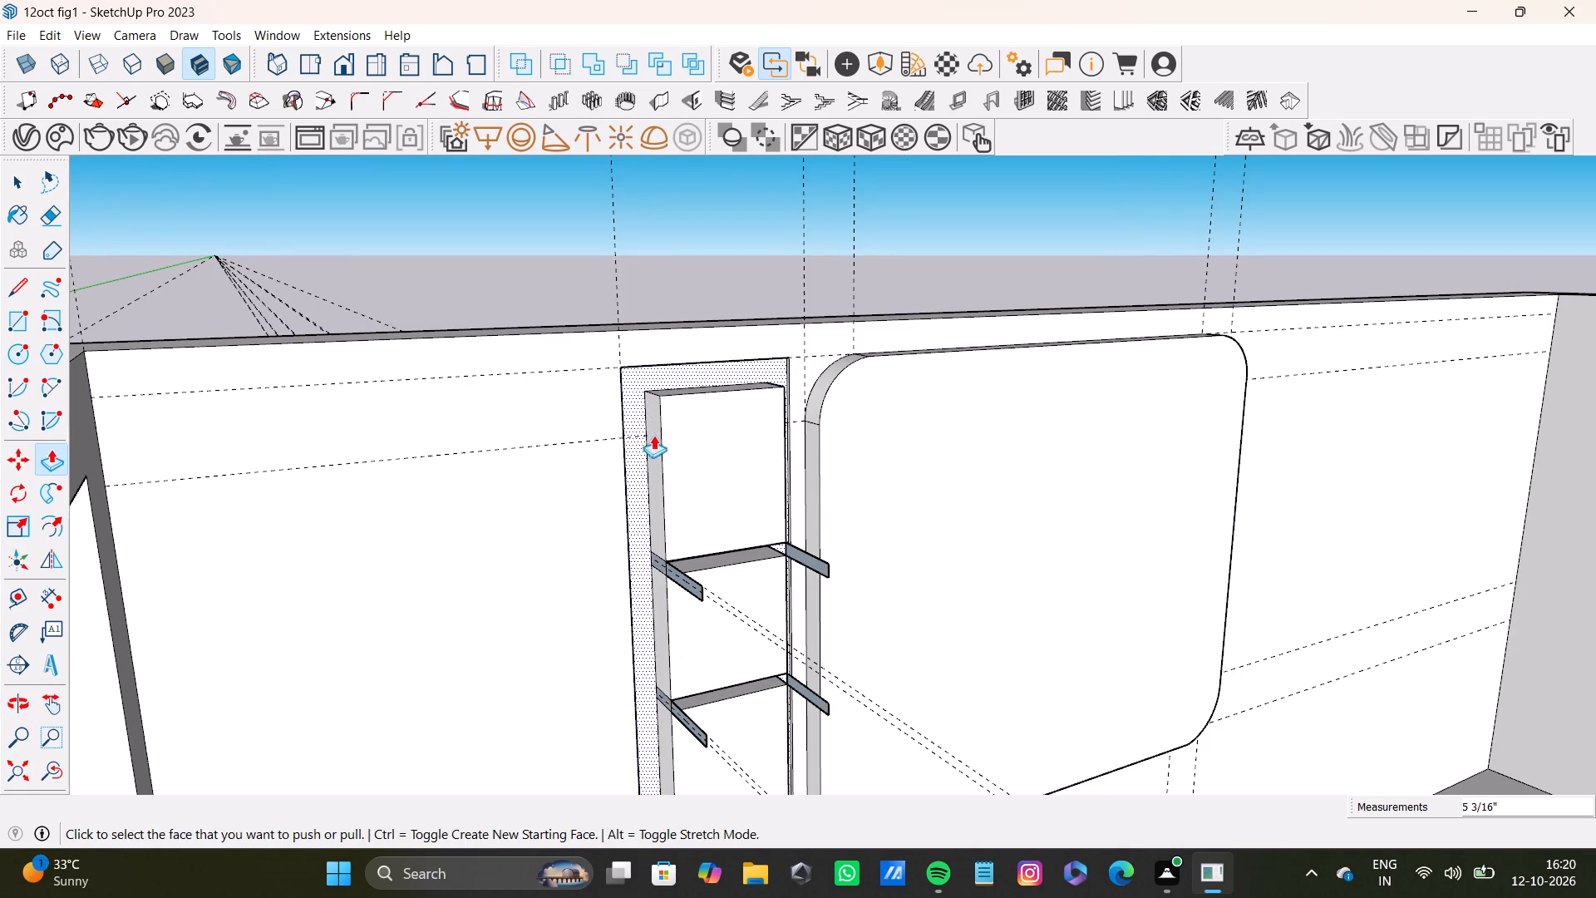
# Push/Pull the column's two uppermost compartment blocks back 5 3/16", flush with the wall.
pyautogui.scroll(-5, 654, 437)
pyautogui.moveTo(662, 466); pyautogui.dragTo(689, 529, button='middle')
pyautogui.moveTo(691, 520); pyautogui.dragTo(652, 492)
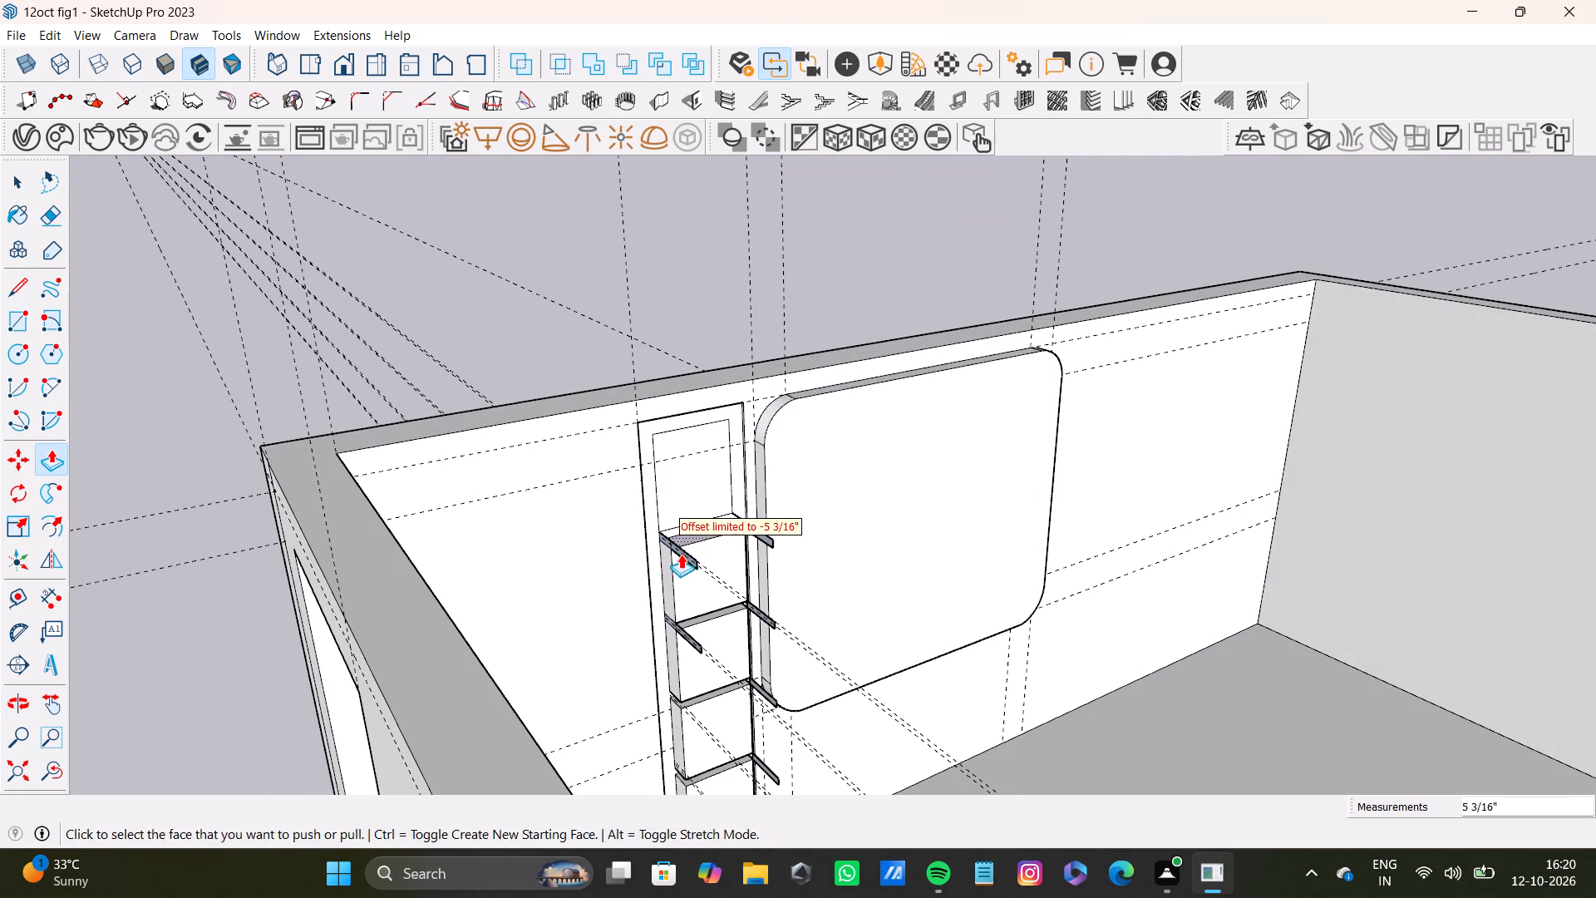
pyautogui.moveTo(689, 565); pyautogui.dragTo(658, 565)
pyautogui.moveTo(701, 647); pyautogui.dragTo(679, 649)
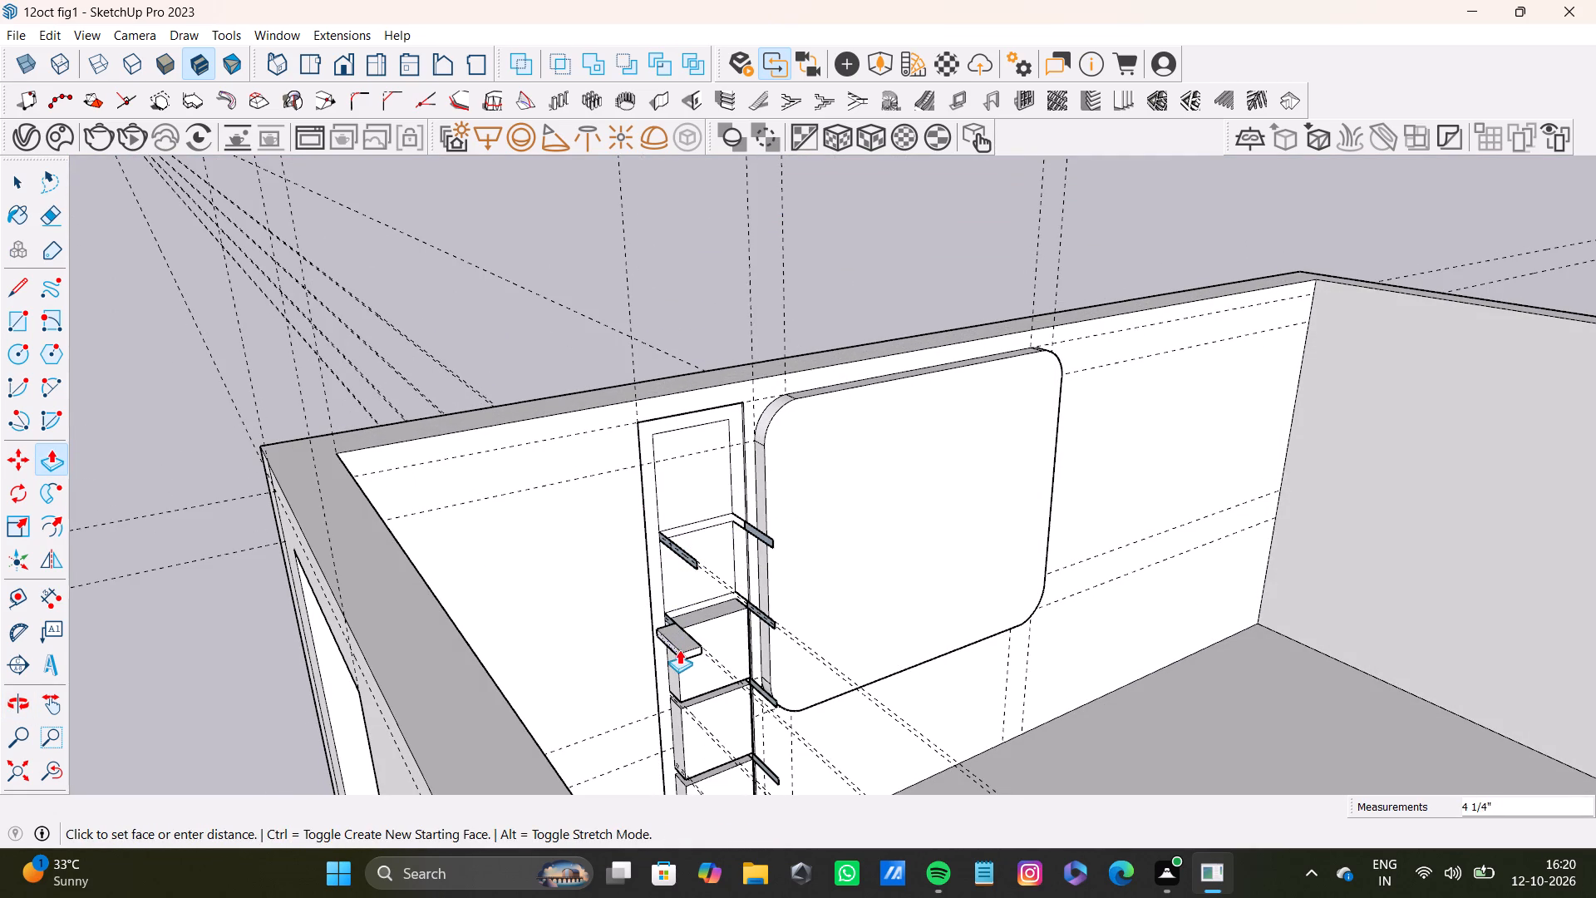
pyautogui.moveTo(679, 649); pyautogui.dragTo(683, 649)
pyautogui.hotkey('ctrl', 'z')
# Push/Pull the column's three lower compartment blocks back 5 3/16", flush with the wall.
pyautogui.moveTo(707, 680); pyautogui.dragTo(676, 673)
pyautogui.scroll(-4, 687, 710)
pyautogui.moveTo(689, 722); pyautogui.dragTo(484, 669, button='middle')
pyautogui.scroll(8, 652, 678)
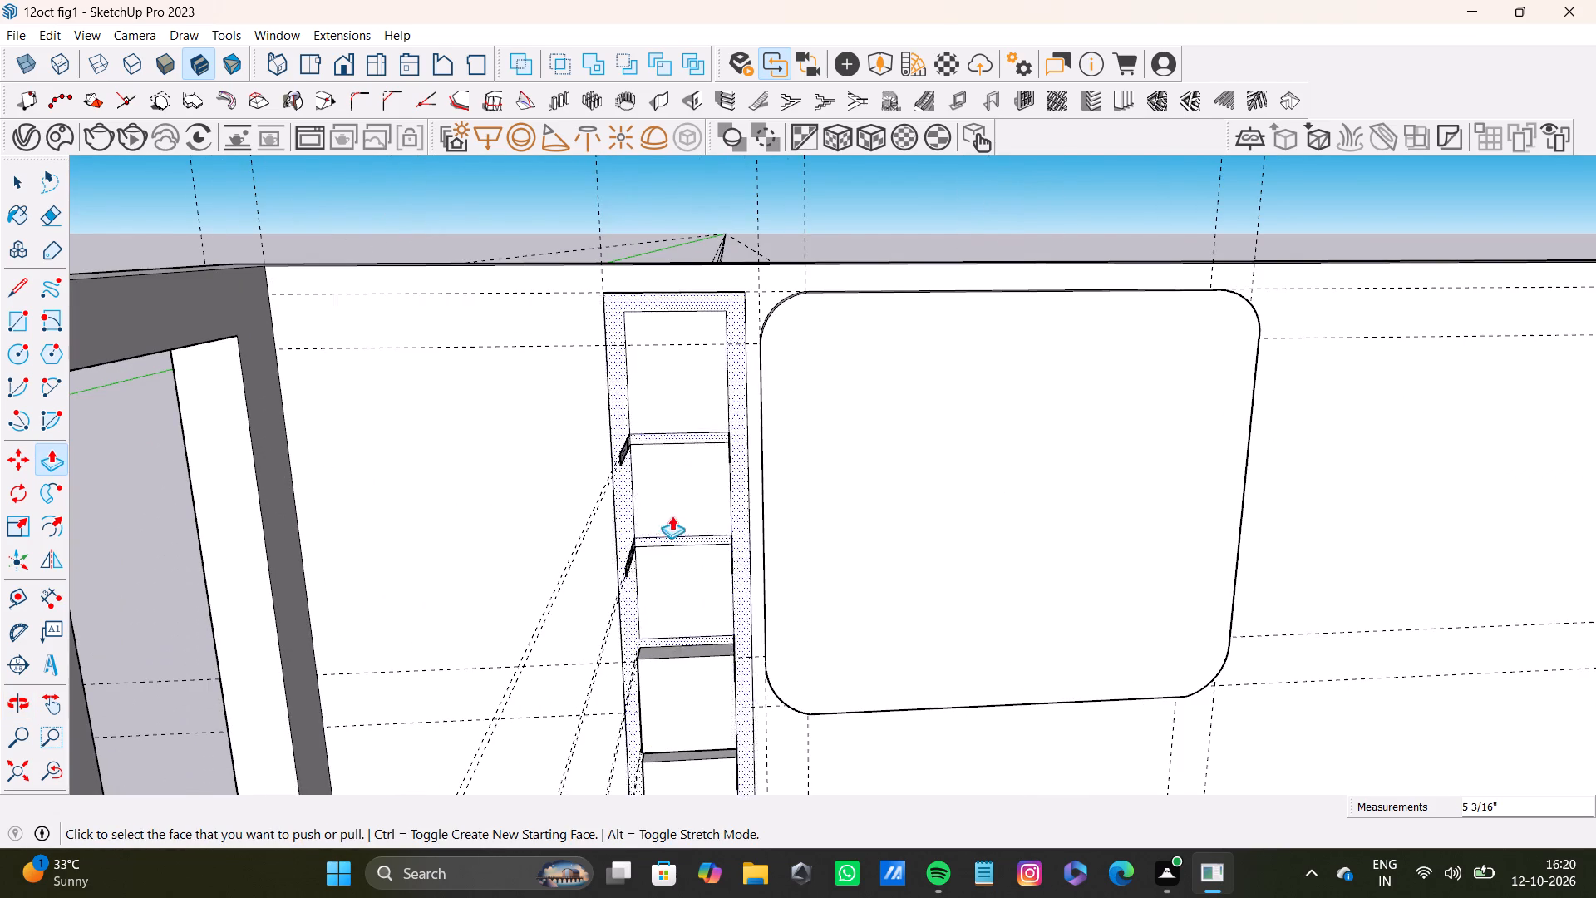
pyautogui.scroll(-5, 685, 599)
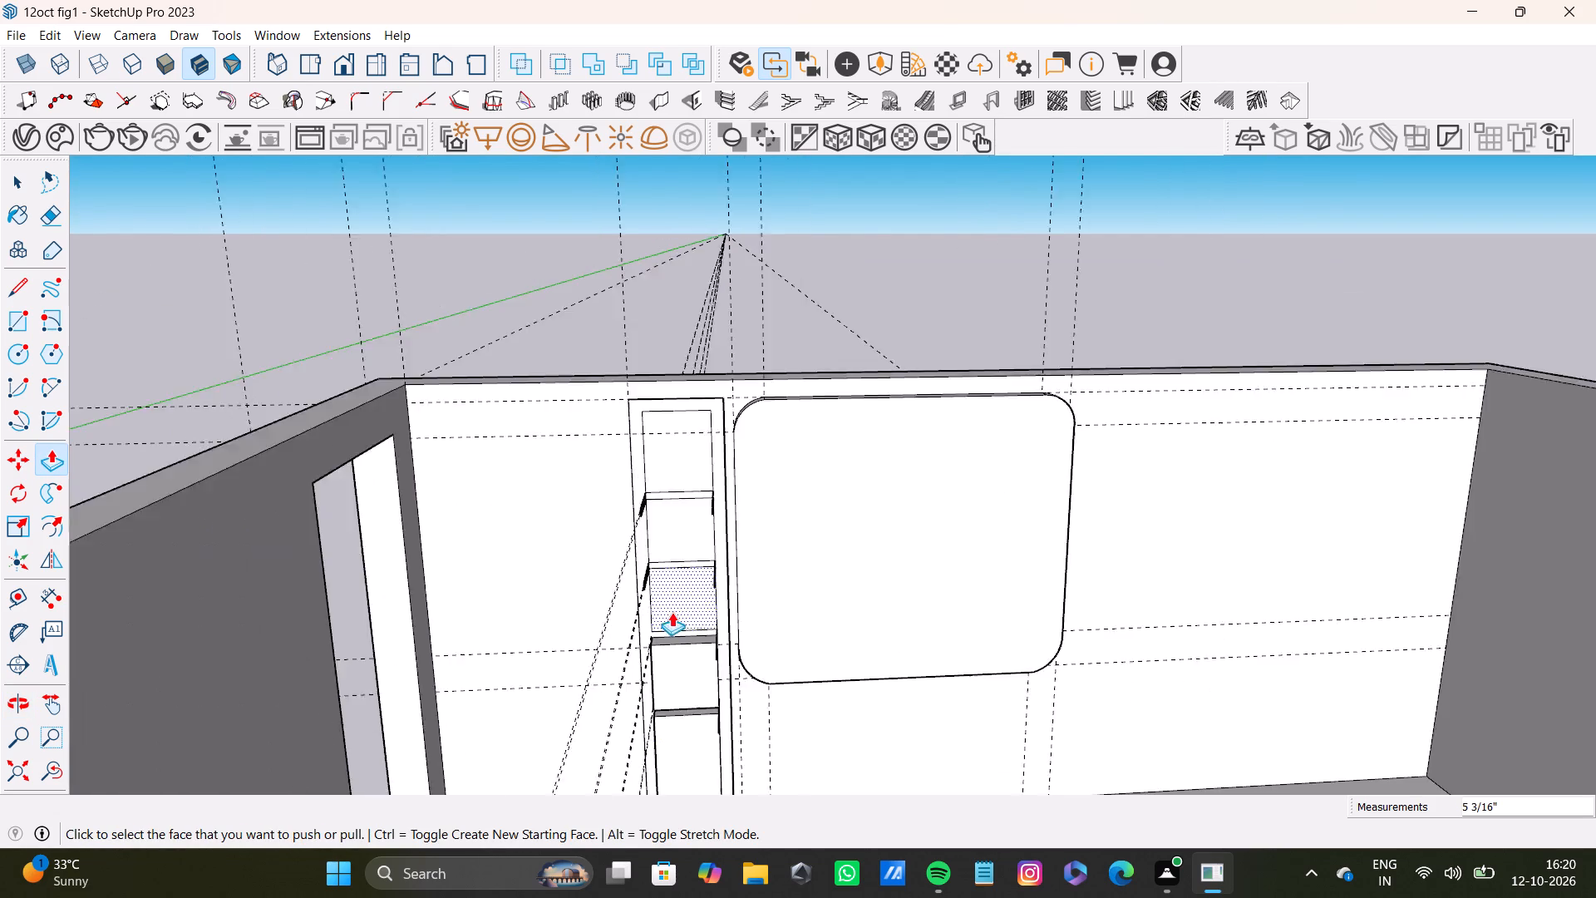
pyautogui.scroll(-4, 672, 612)
pyautogui.press('space')
pyautogui.moveTo(710, 615); pyautogui.dragTo(680, 703, button='middle')
pyautogui.scroll(7, 678, 631)
pyautogui.click(687, 620)
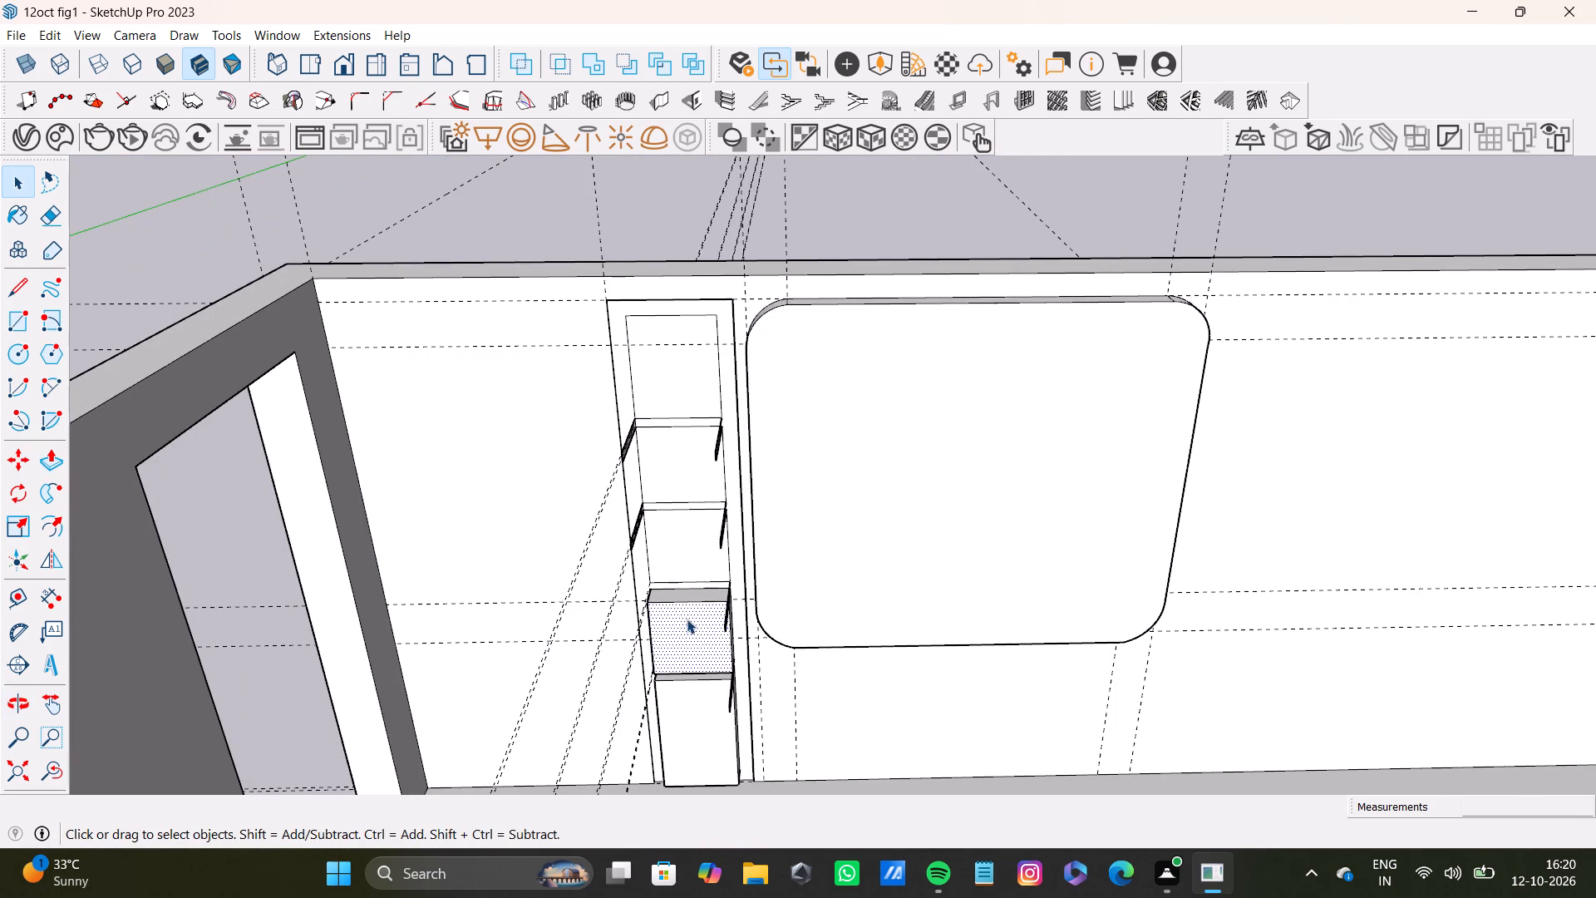
pyautogui.press('p')
pyautogui.moveTo(686, 619); pyautogui.dragTo(695, 572)
pyautogui.press('space')
pyautogui.click(690, 720)
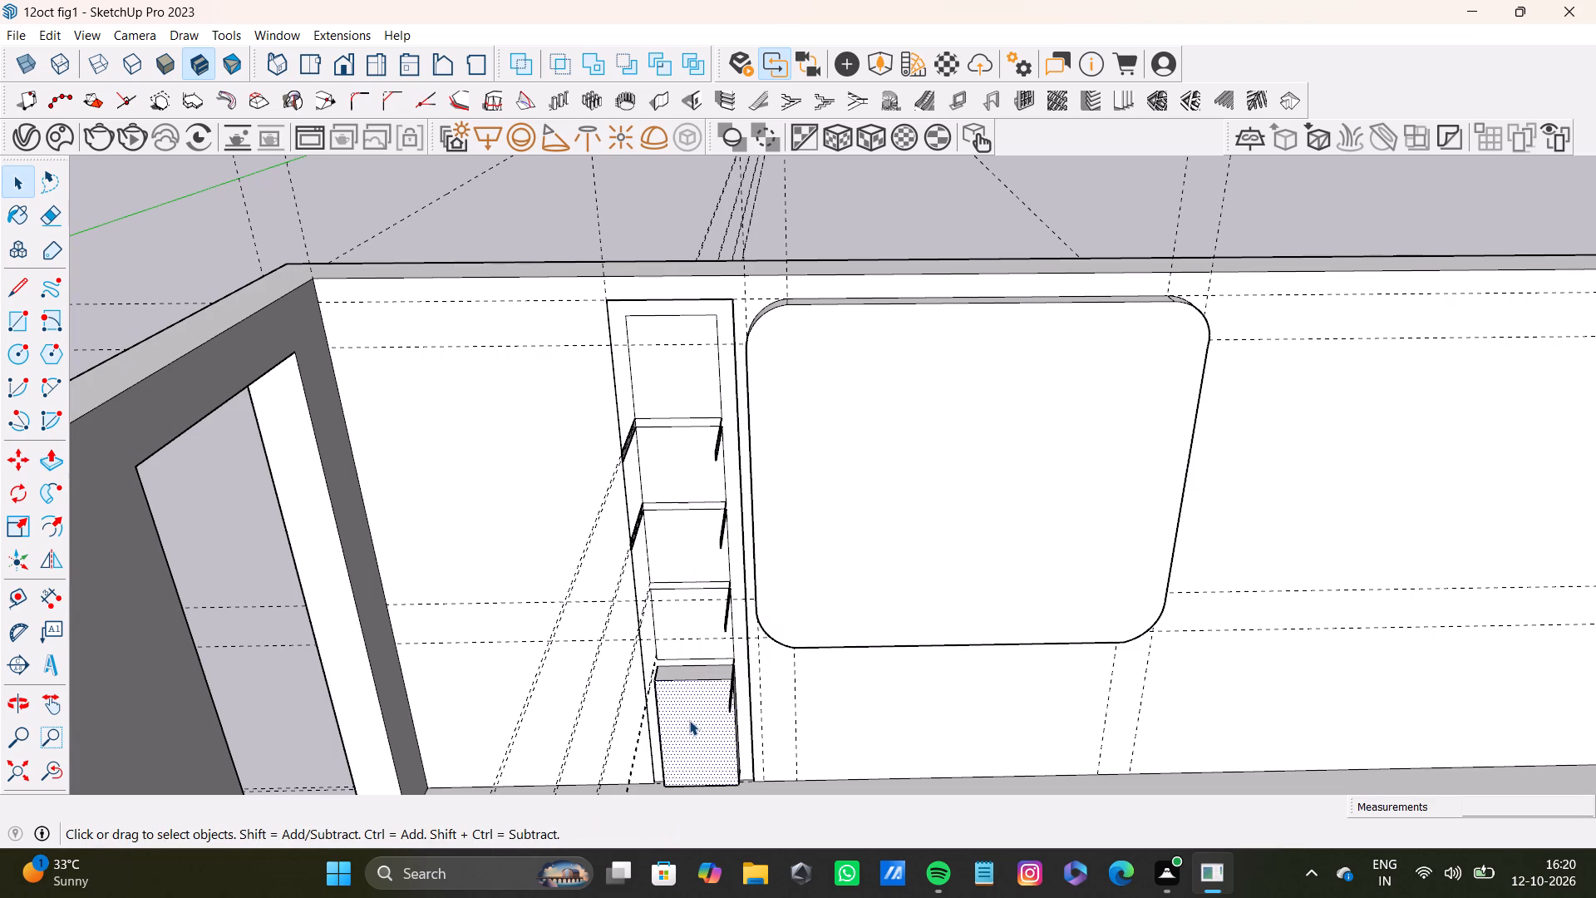
pyautogui.press('p')
pyautogui.moveTo(689, 720); pyautogui.dragTo(690, 661)
pyautogui.press('space')
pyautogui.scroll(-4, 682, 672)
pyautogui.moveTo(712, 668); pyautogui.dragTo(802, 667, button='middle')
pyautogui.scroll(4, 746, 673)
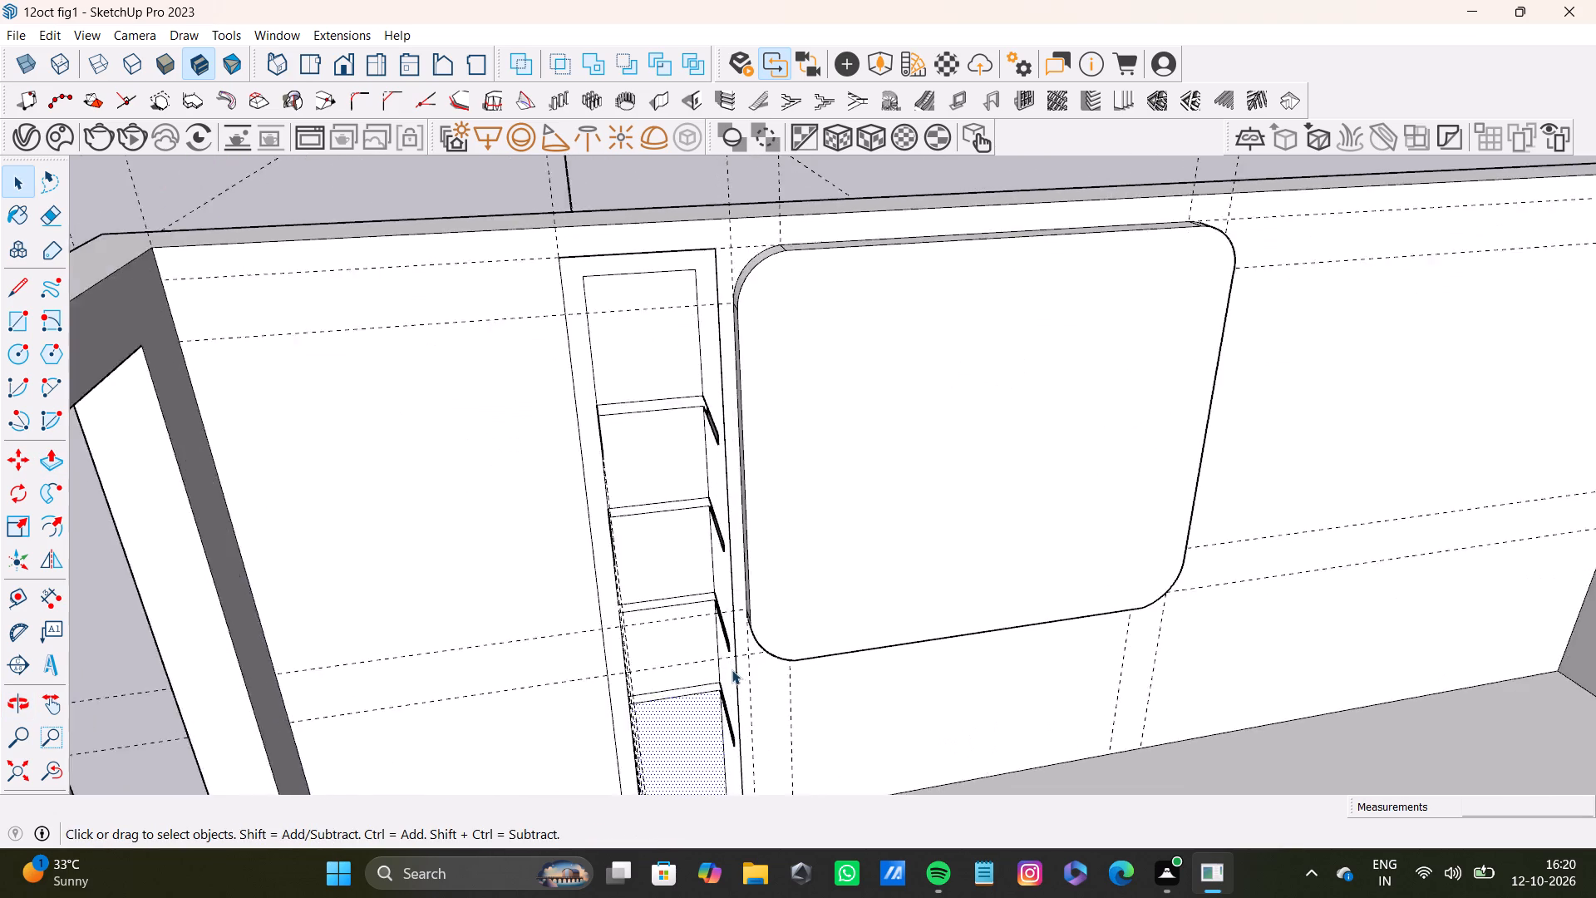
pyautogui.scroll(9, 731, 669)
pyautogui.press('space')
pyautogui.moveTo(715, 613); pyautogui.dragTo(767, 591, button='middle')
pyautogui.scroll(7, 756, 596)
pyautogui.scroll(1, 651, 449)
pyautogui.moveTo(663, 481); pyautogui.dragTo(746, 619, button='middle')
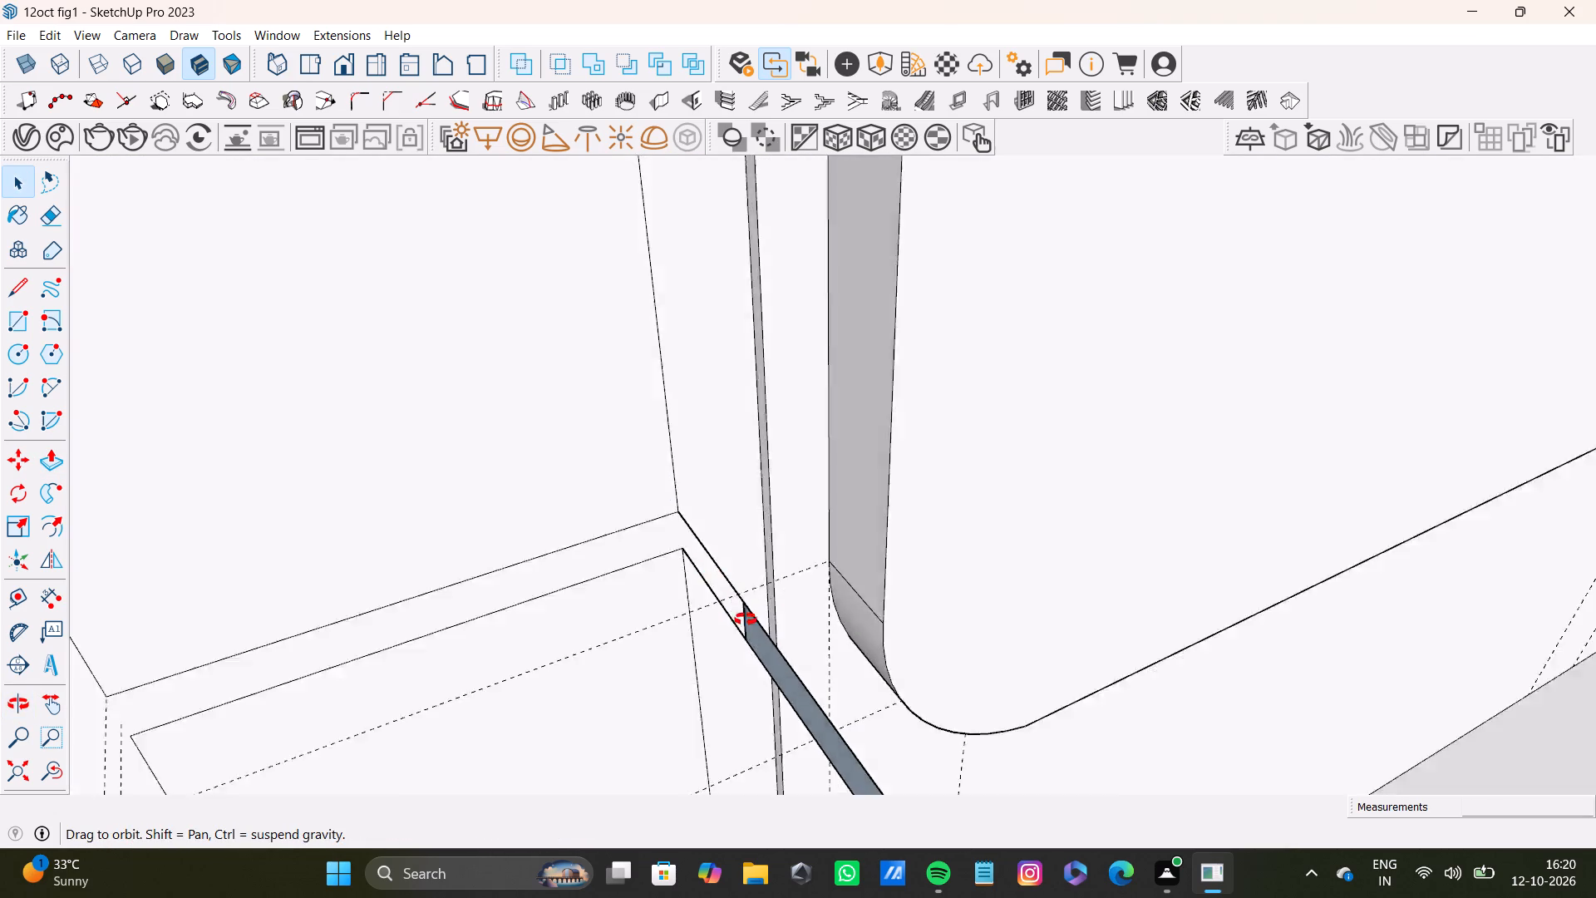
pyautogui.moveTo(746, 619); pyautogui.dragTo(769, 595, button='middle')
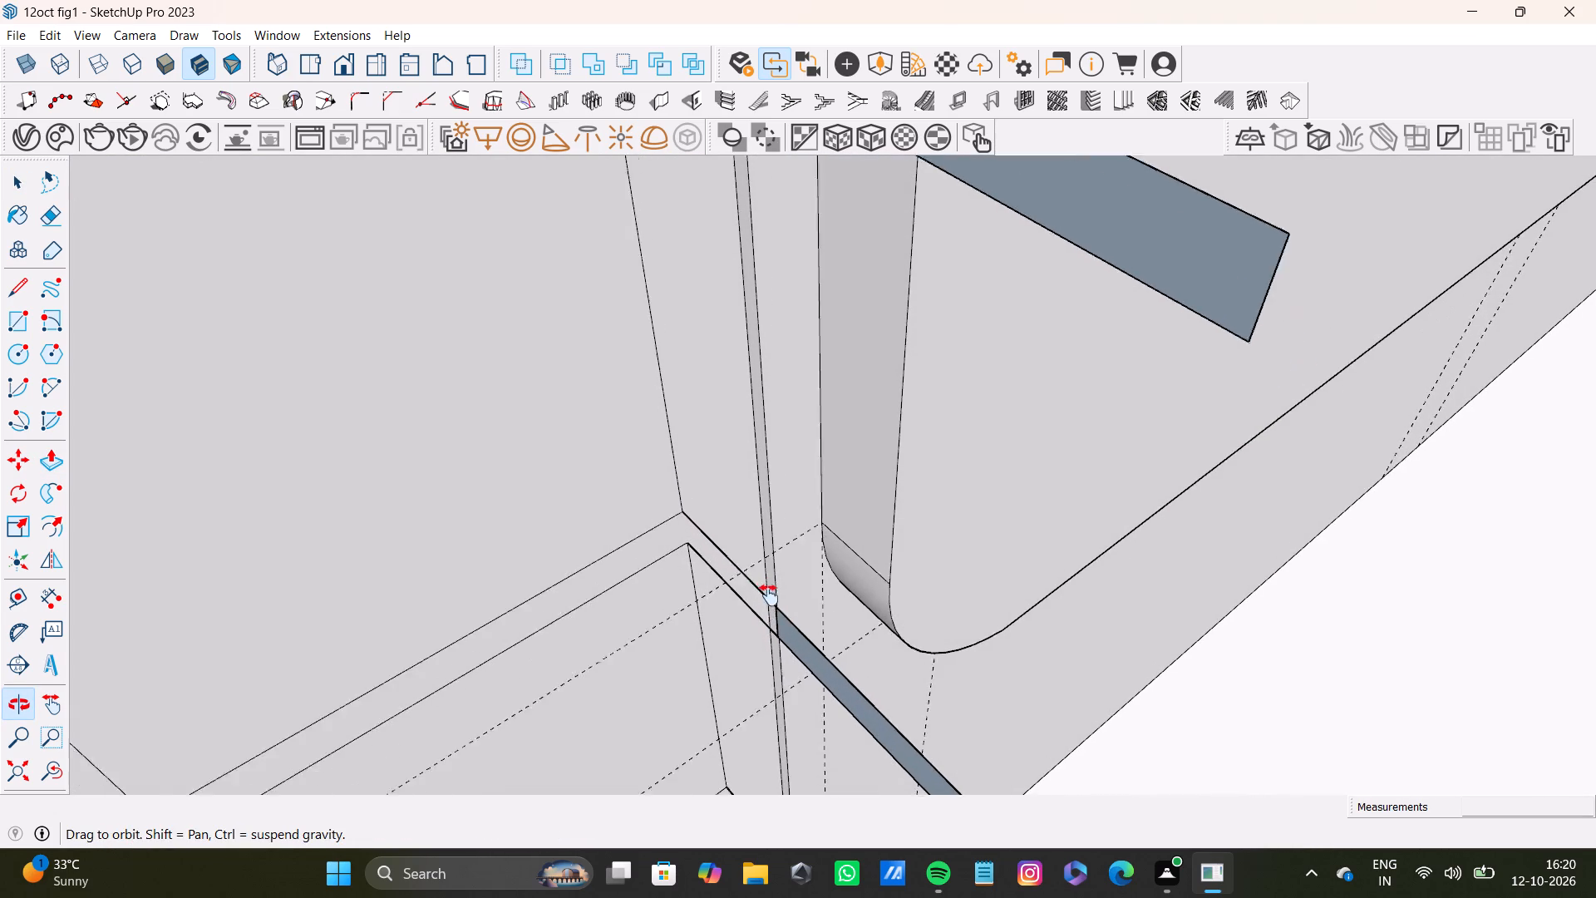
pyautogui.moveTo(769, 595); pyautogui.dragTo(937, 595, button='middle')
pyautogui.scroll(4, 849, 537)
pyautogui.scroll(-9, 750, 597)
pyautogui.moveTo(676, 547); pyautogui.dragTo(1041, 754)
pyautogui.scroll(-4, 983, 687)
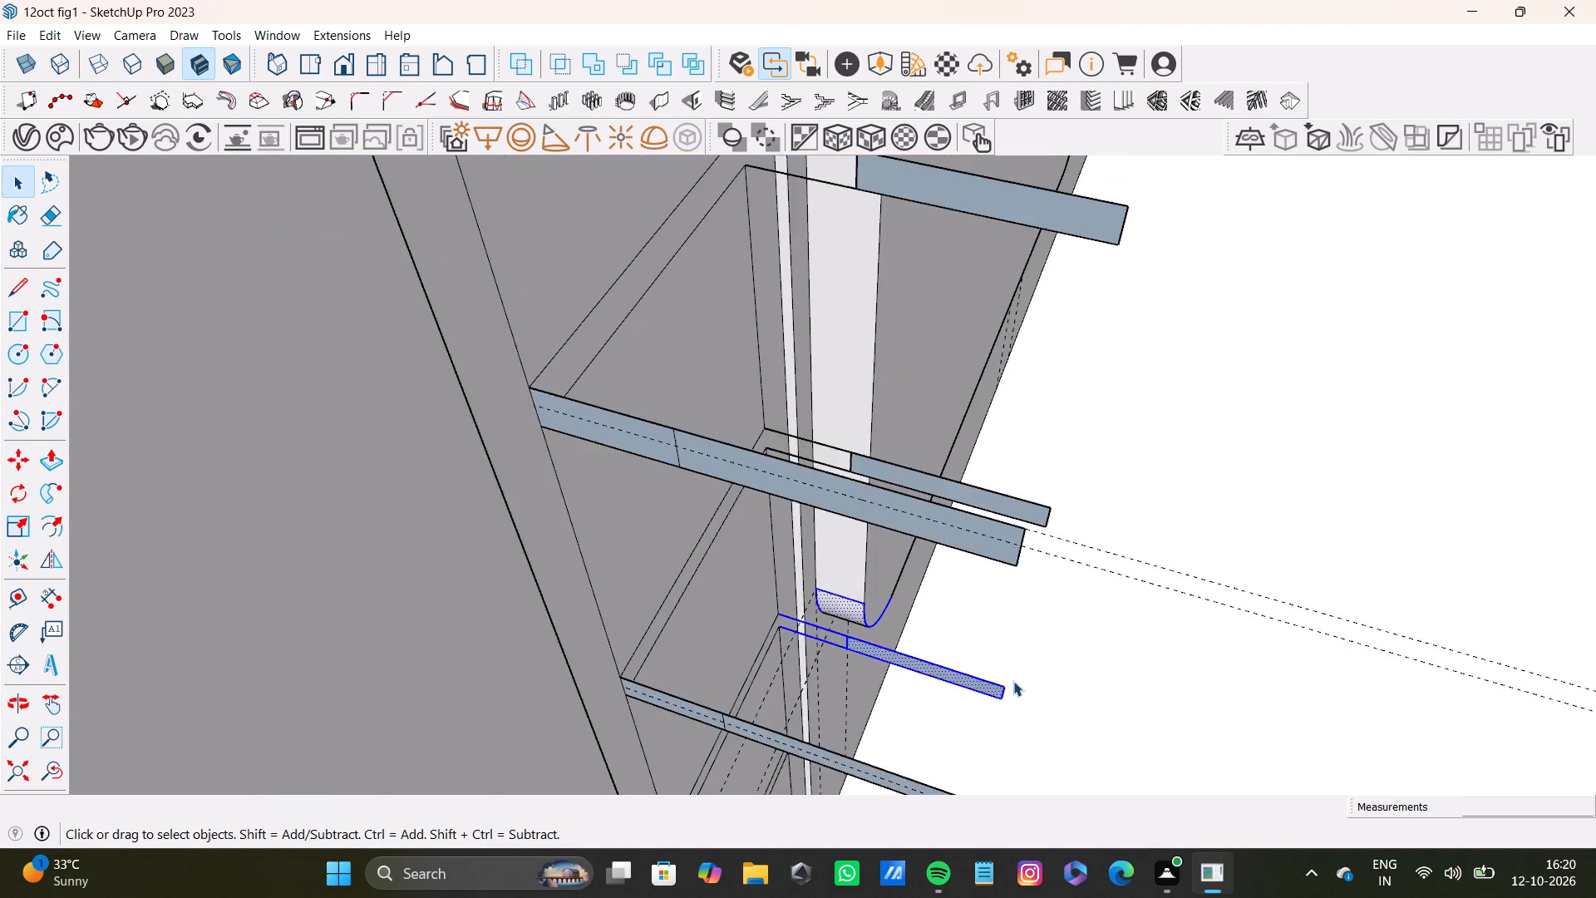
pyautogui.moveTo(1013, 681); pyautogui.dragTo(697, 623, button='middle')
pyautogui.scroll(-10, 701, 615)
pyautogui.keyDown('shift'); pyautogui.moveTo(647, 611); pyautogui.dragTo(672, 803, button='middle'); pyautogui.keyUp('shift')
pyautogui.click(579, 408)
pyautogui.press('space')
# Delete one leftover shelf strip on the column's panel side, removing its face, dividing edge and both long edges.
pyautogui.scroll(4, 696, 733)
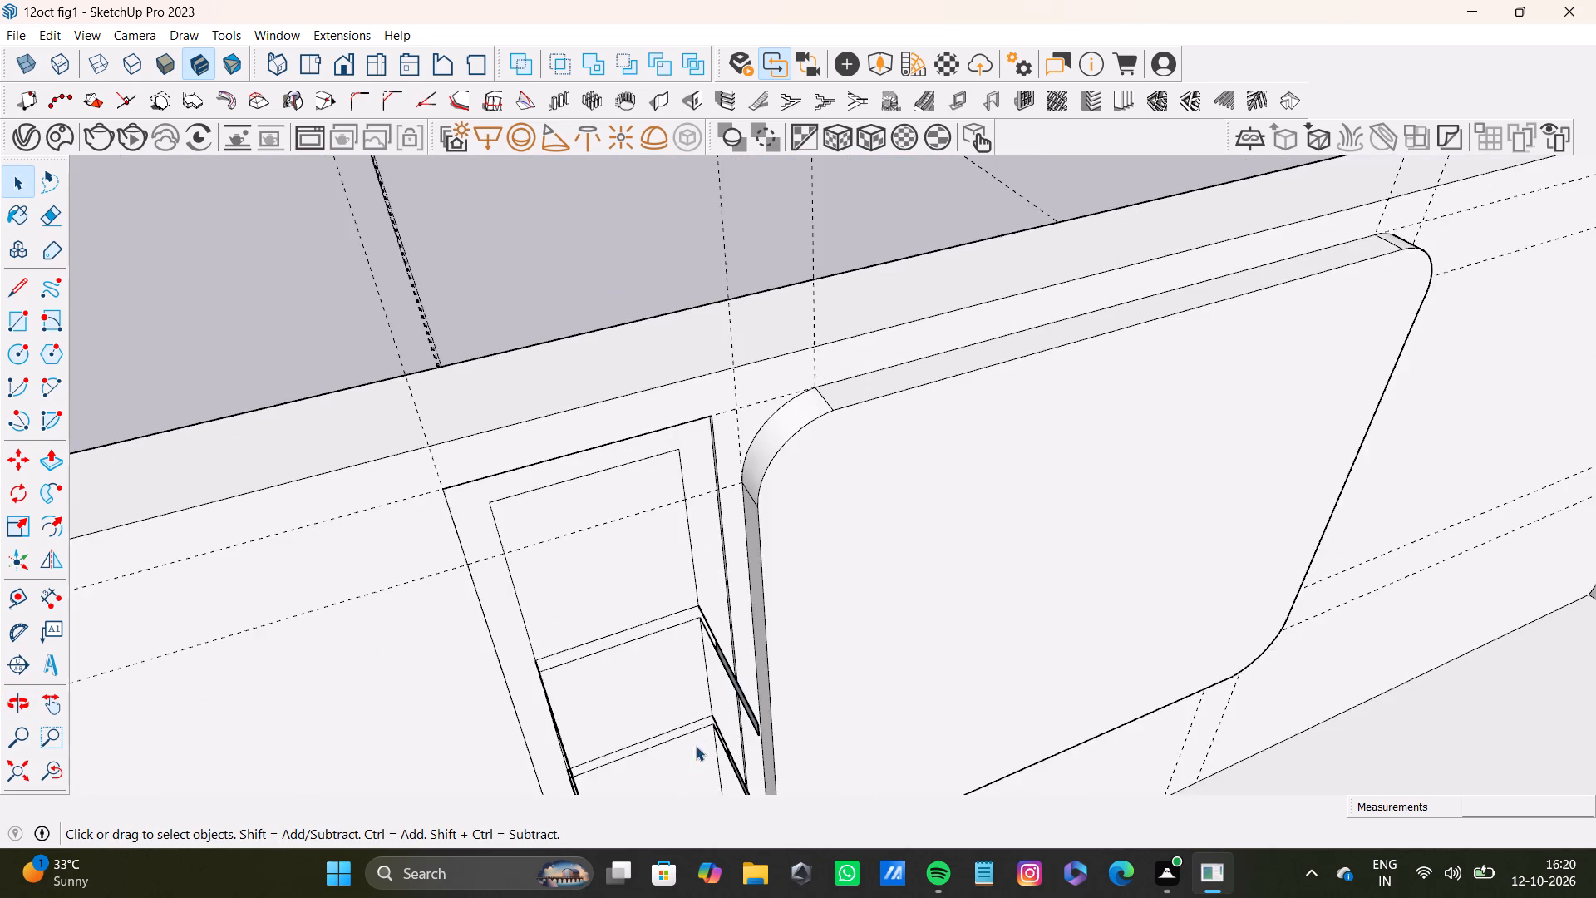
pyautogui.moveTo(705, 746); pyautogui.dragTo(842, 650, button='middle')
pyautogui.scroll(16, 843, 628)
pyautogui.keyDown('shift'); pyautogui.click(786, 578); pyautogui.keyUp('shift')
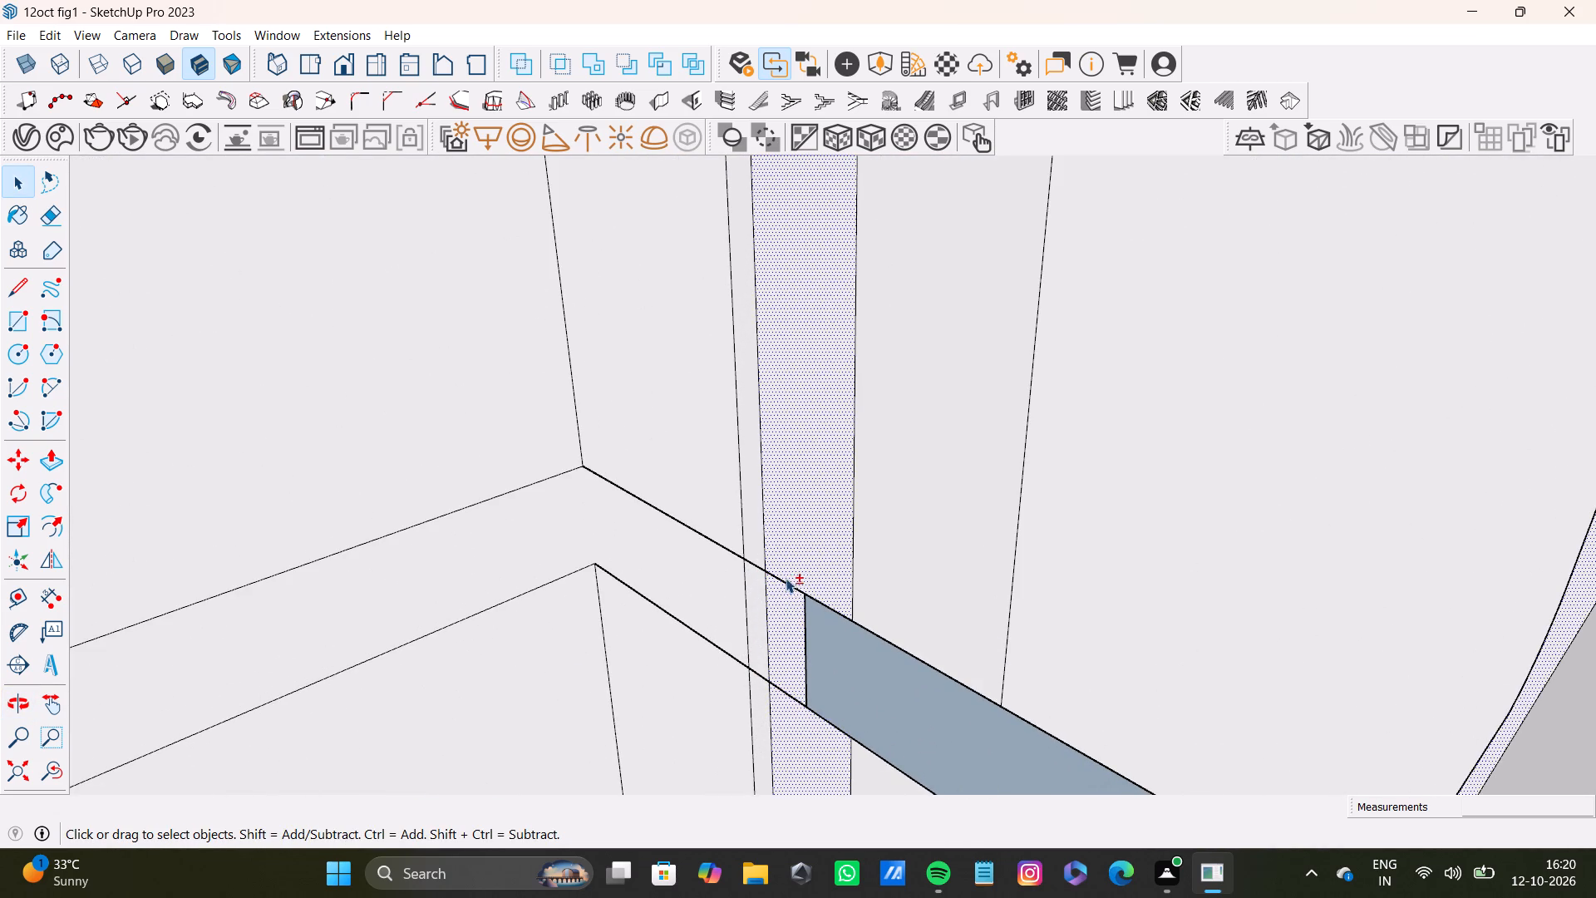
pyautogui.keyDown('shift'); pyautogui.click(804, 577); pyautogui.keyUp('shift')
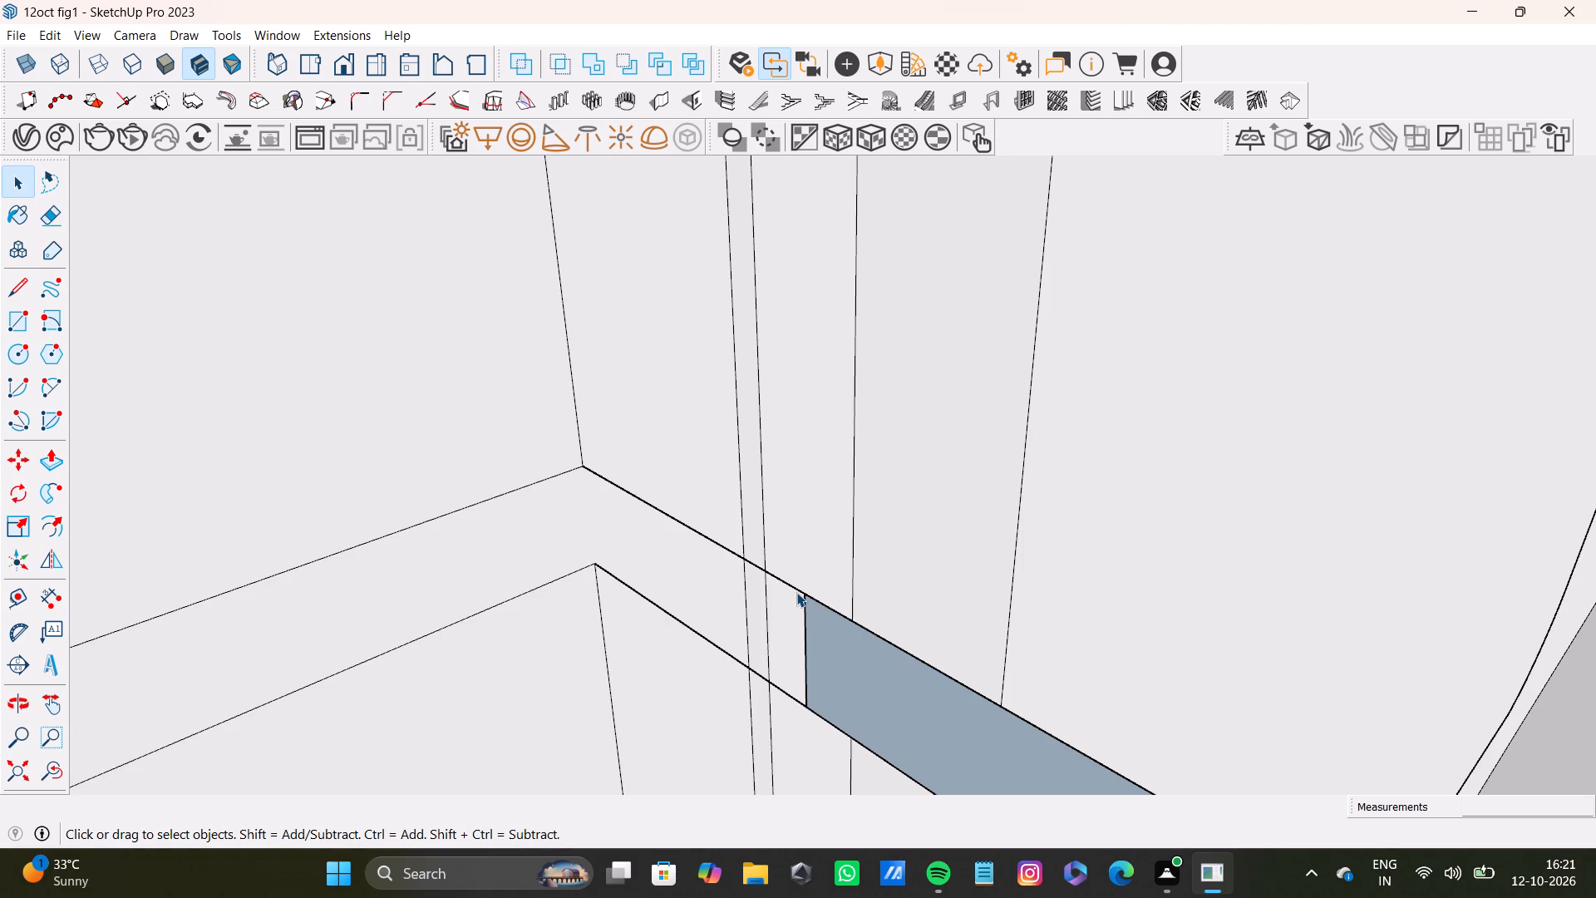
pyautogui.click(830, 658)
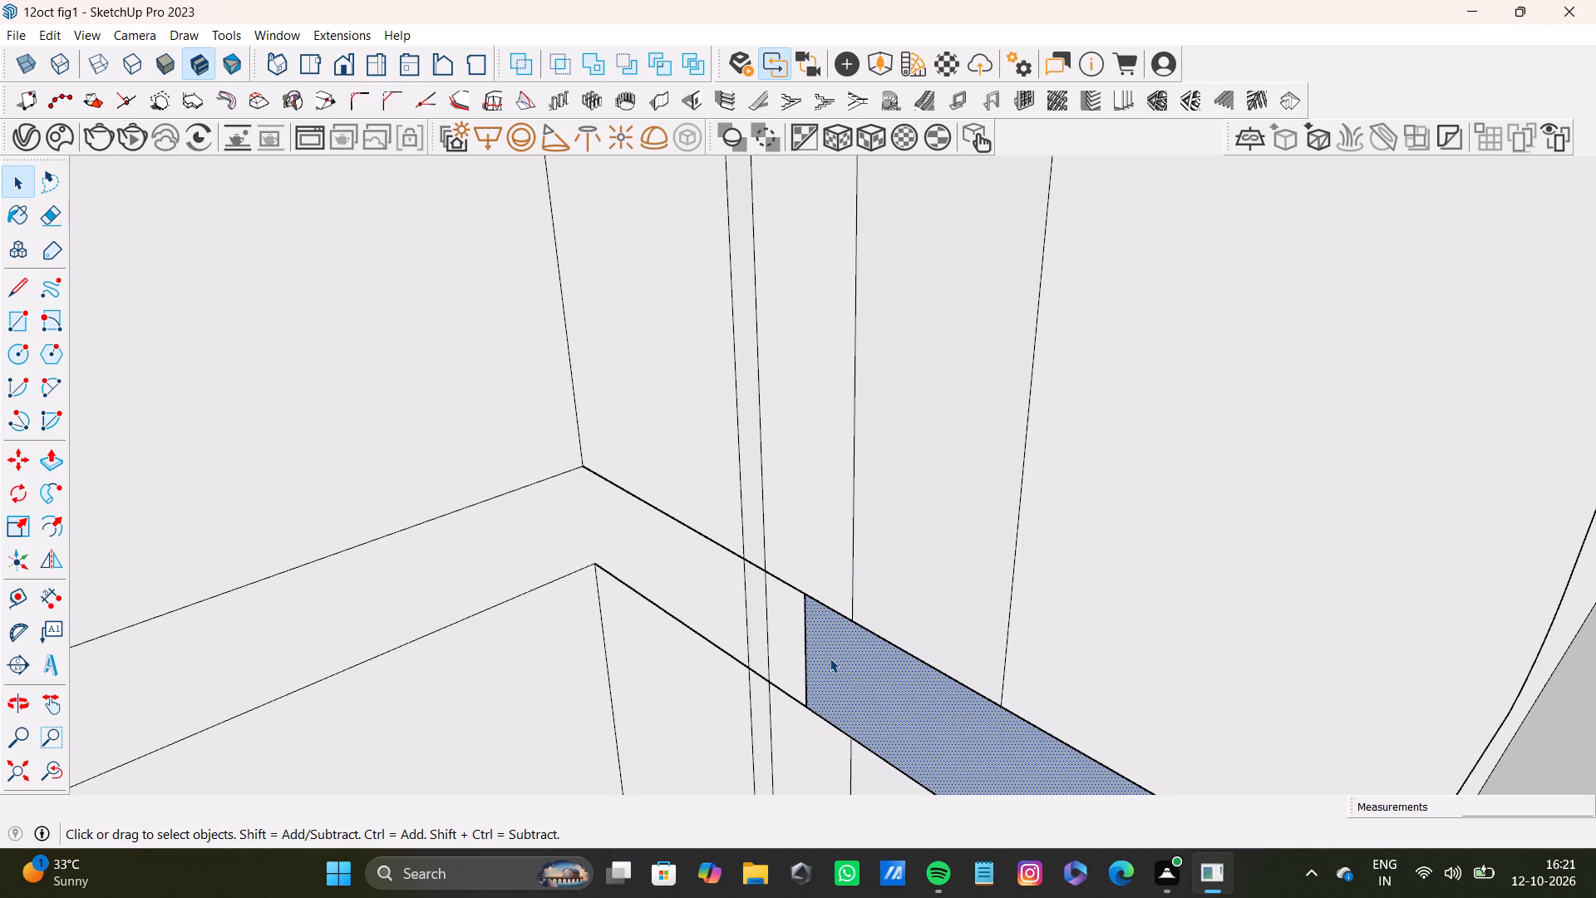
pyautogui.press('Delete')
pyautogui.click(804, 678)
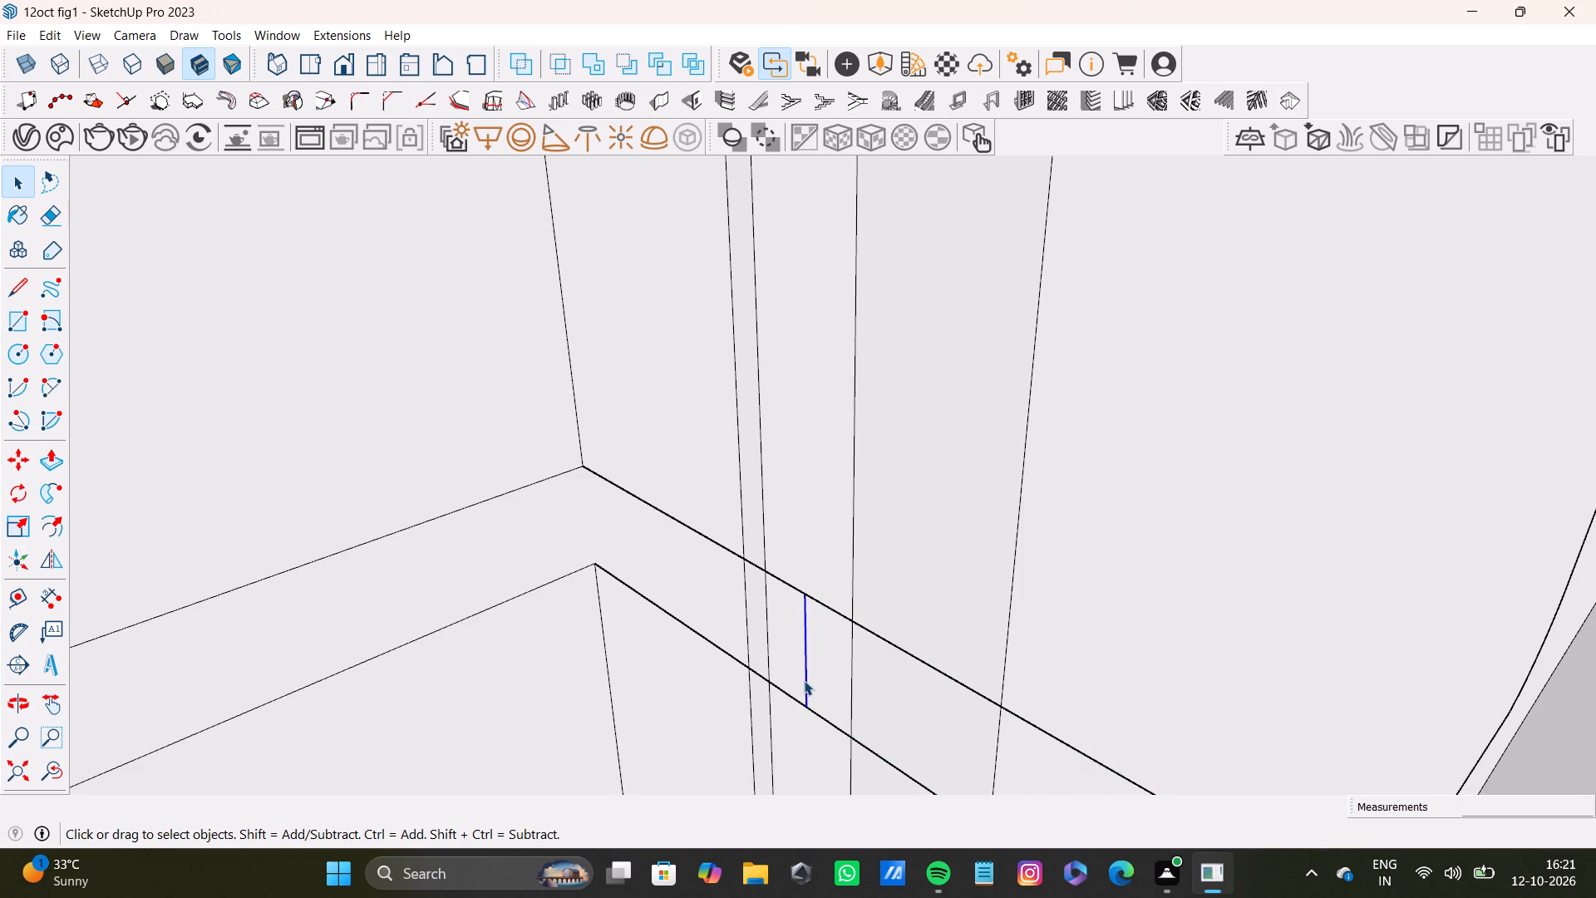
pyautogui.press('Delete')
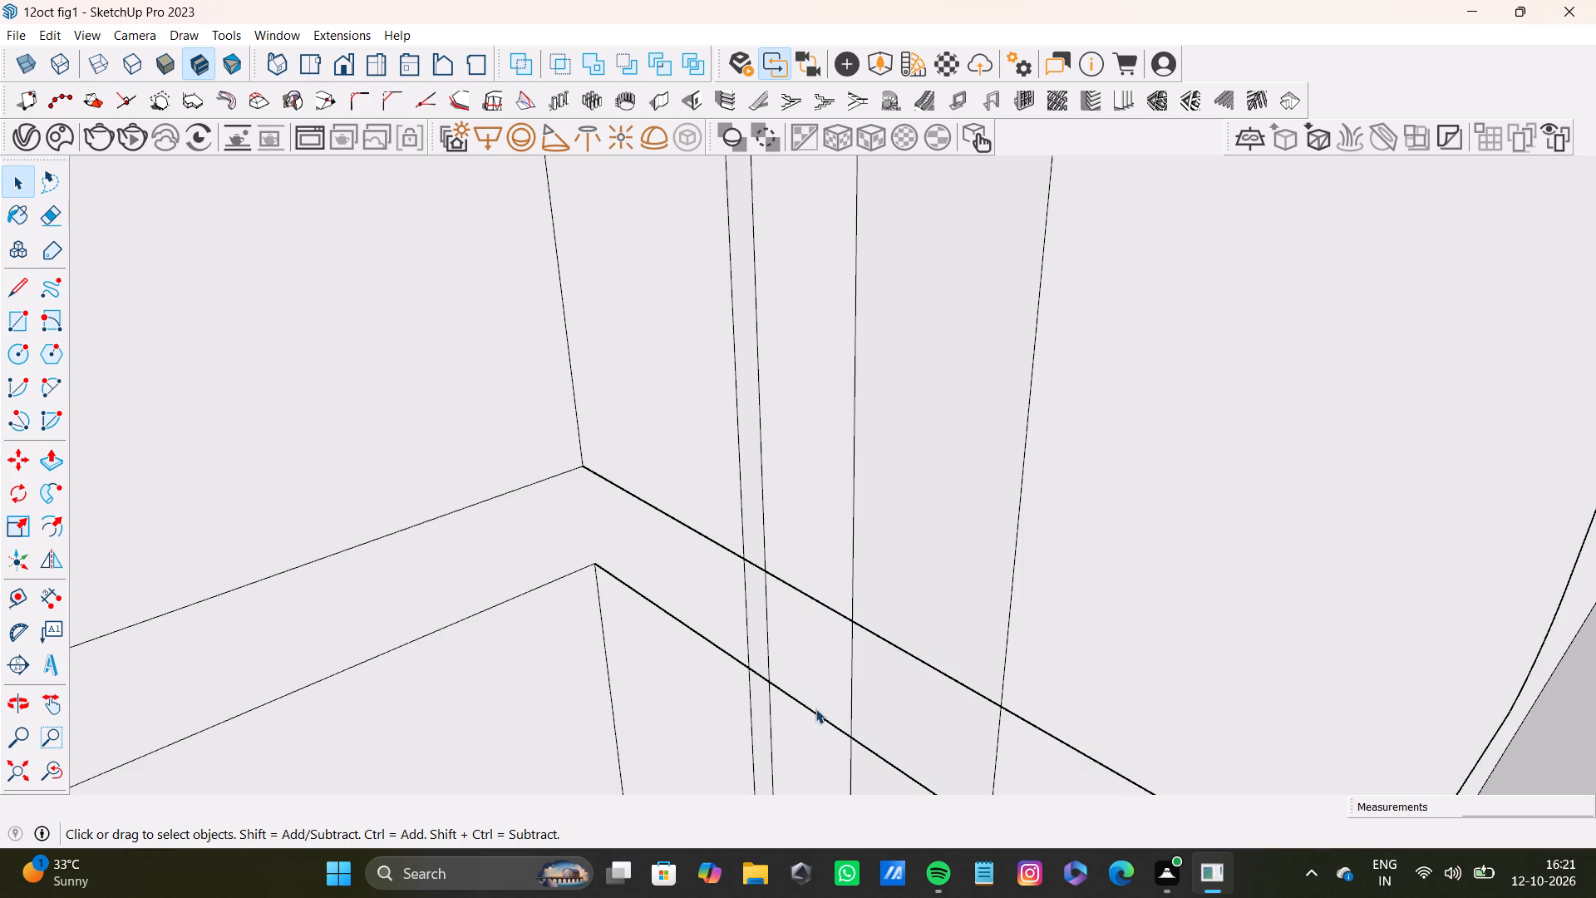
pyautogui.click(818, 712)
pyautogui.press('Delete')
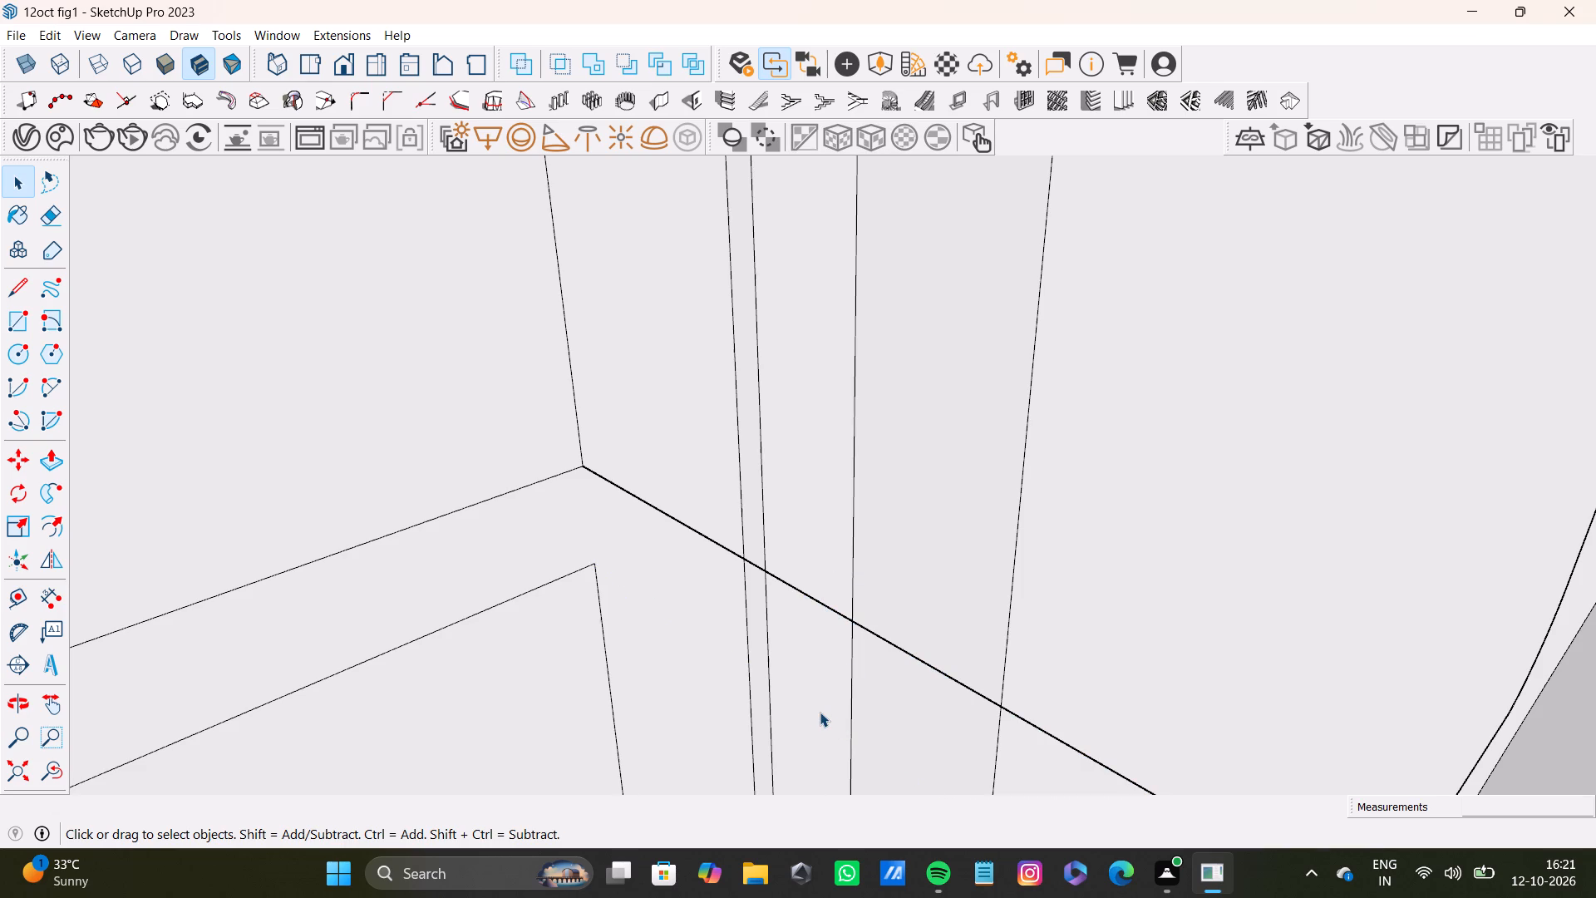
pyautogui.click(900, 648)
pyautogui.press('Delete')
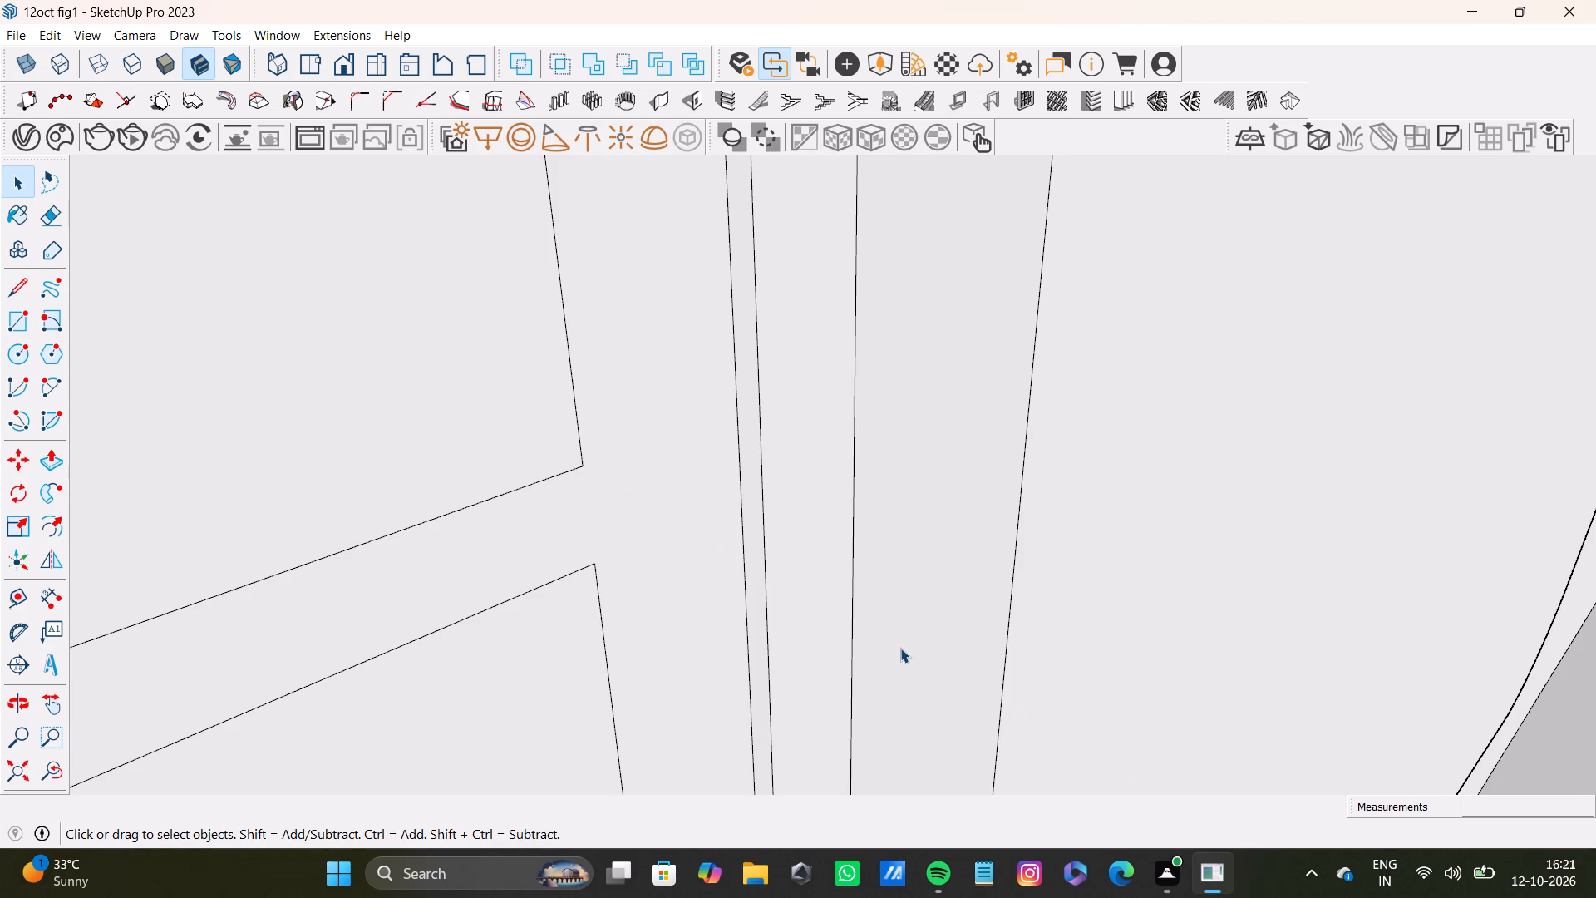
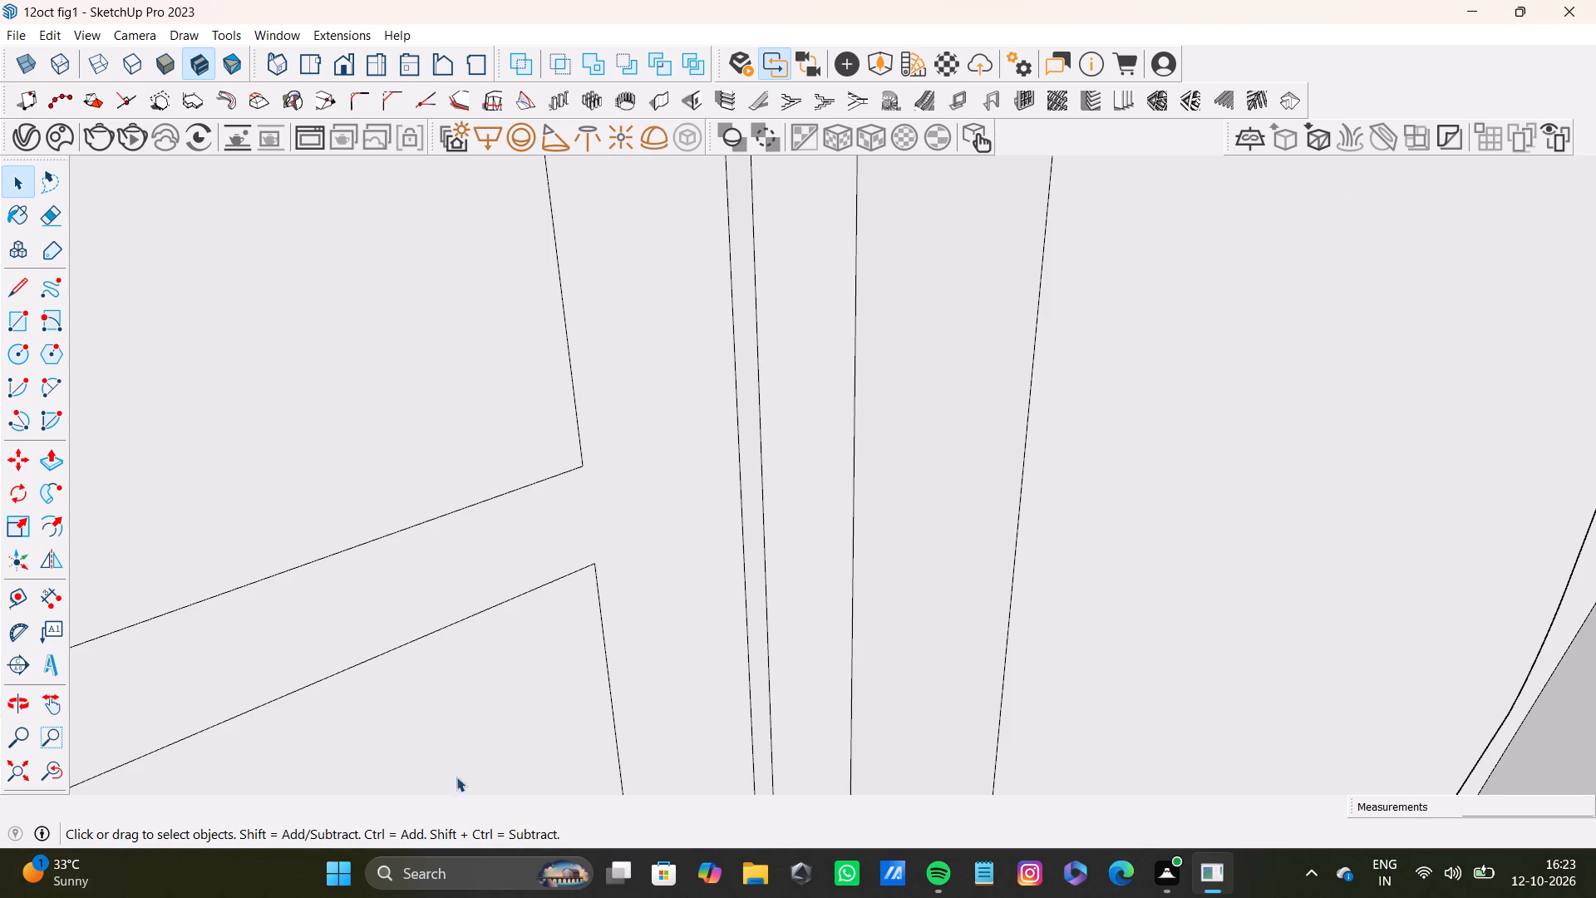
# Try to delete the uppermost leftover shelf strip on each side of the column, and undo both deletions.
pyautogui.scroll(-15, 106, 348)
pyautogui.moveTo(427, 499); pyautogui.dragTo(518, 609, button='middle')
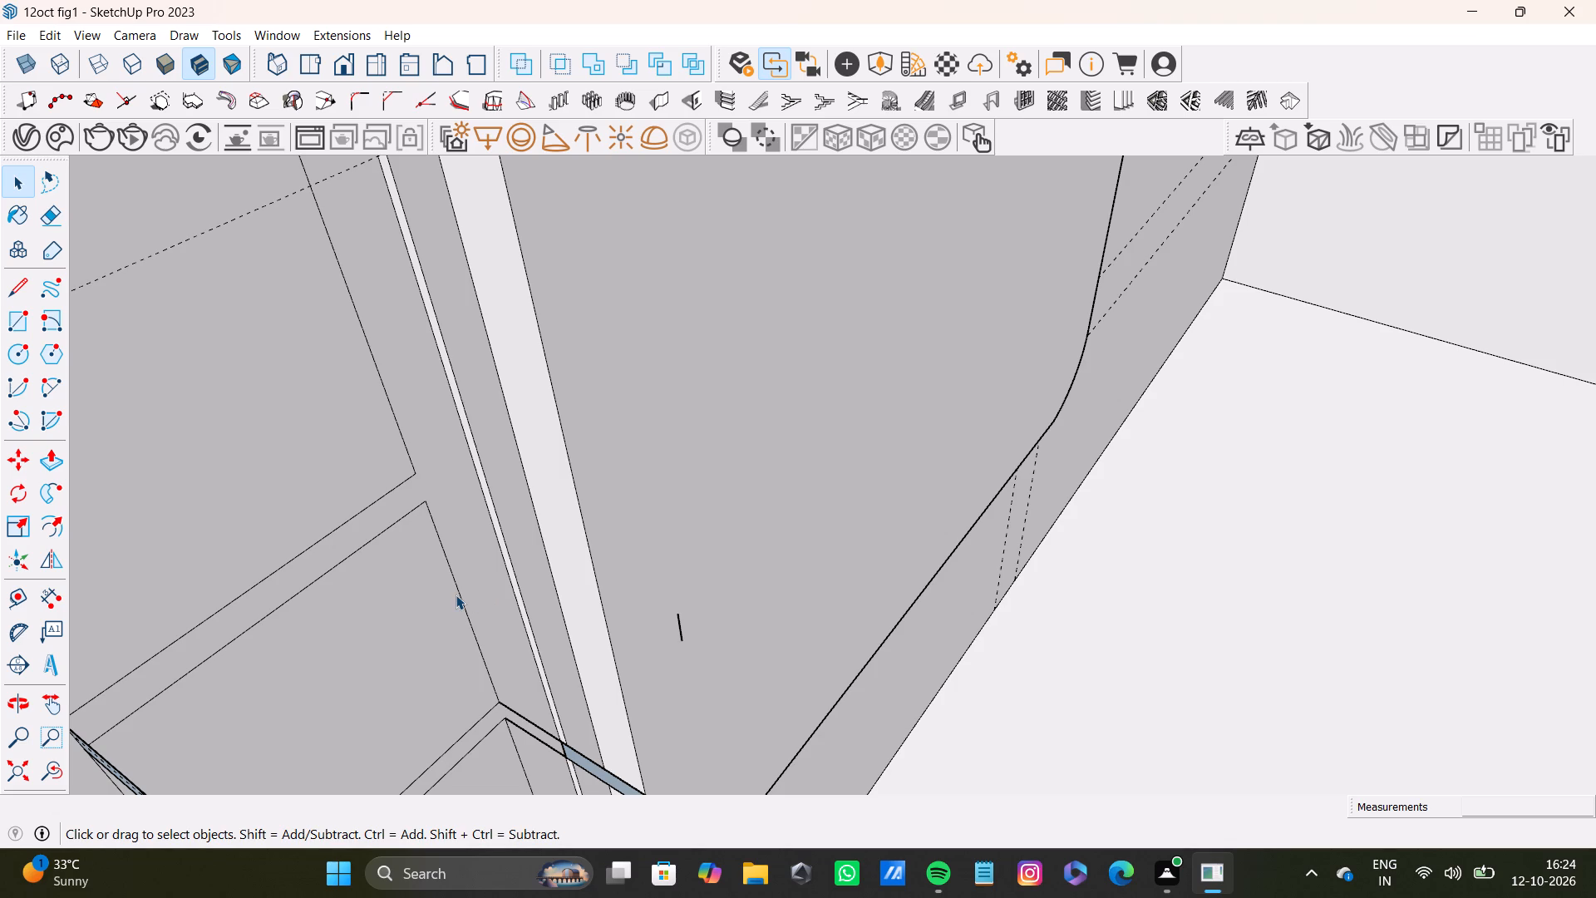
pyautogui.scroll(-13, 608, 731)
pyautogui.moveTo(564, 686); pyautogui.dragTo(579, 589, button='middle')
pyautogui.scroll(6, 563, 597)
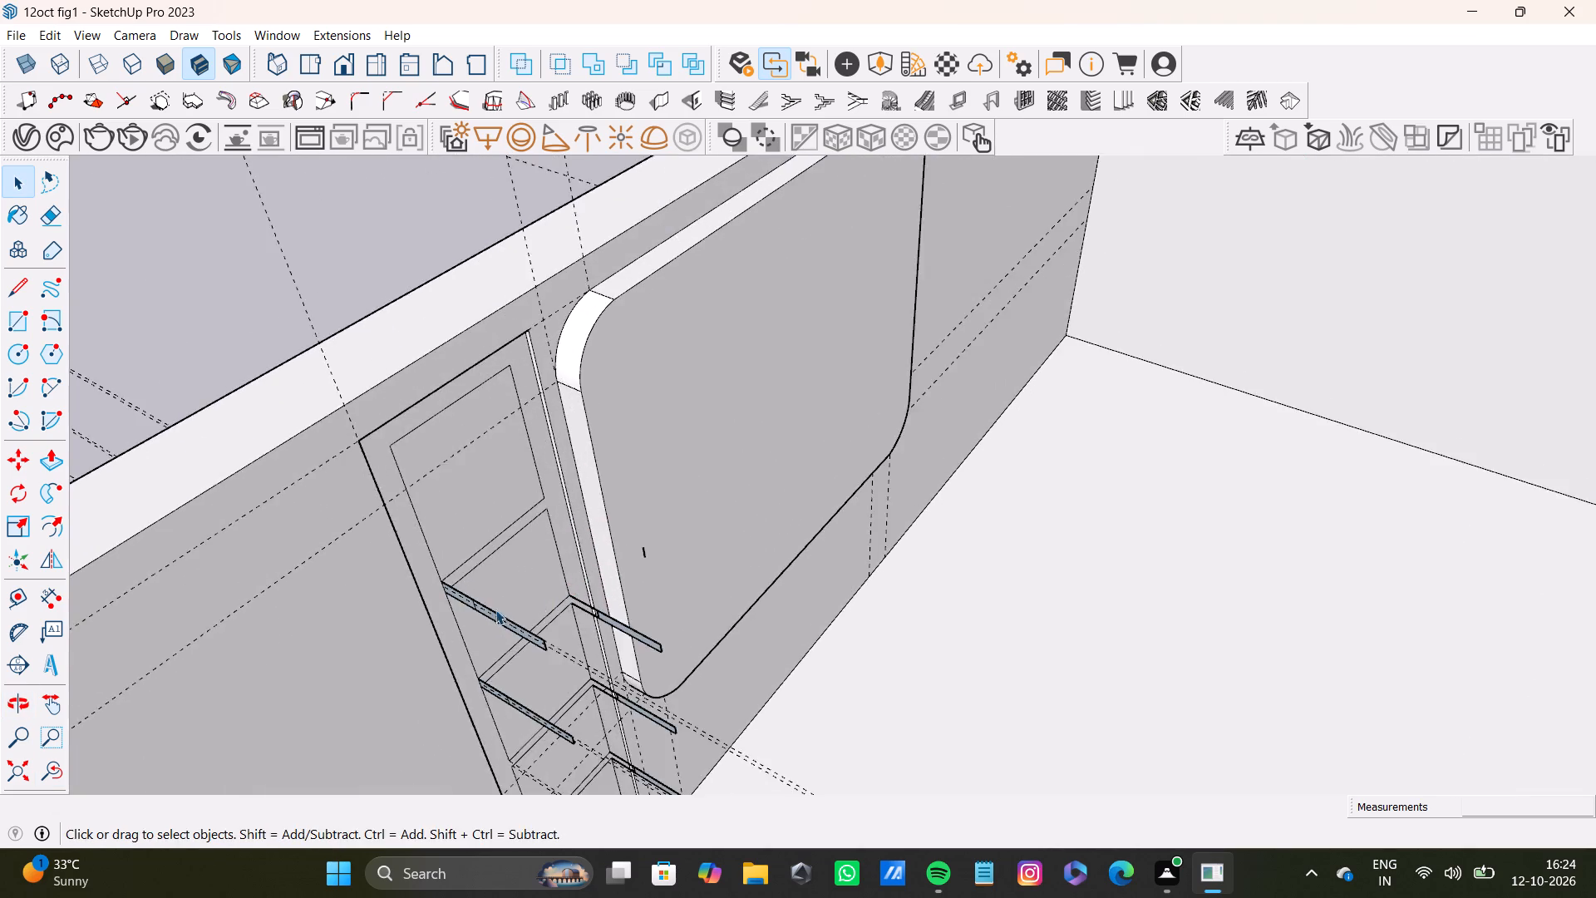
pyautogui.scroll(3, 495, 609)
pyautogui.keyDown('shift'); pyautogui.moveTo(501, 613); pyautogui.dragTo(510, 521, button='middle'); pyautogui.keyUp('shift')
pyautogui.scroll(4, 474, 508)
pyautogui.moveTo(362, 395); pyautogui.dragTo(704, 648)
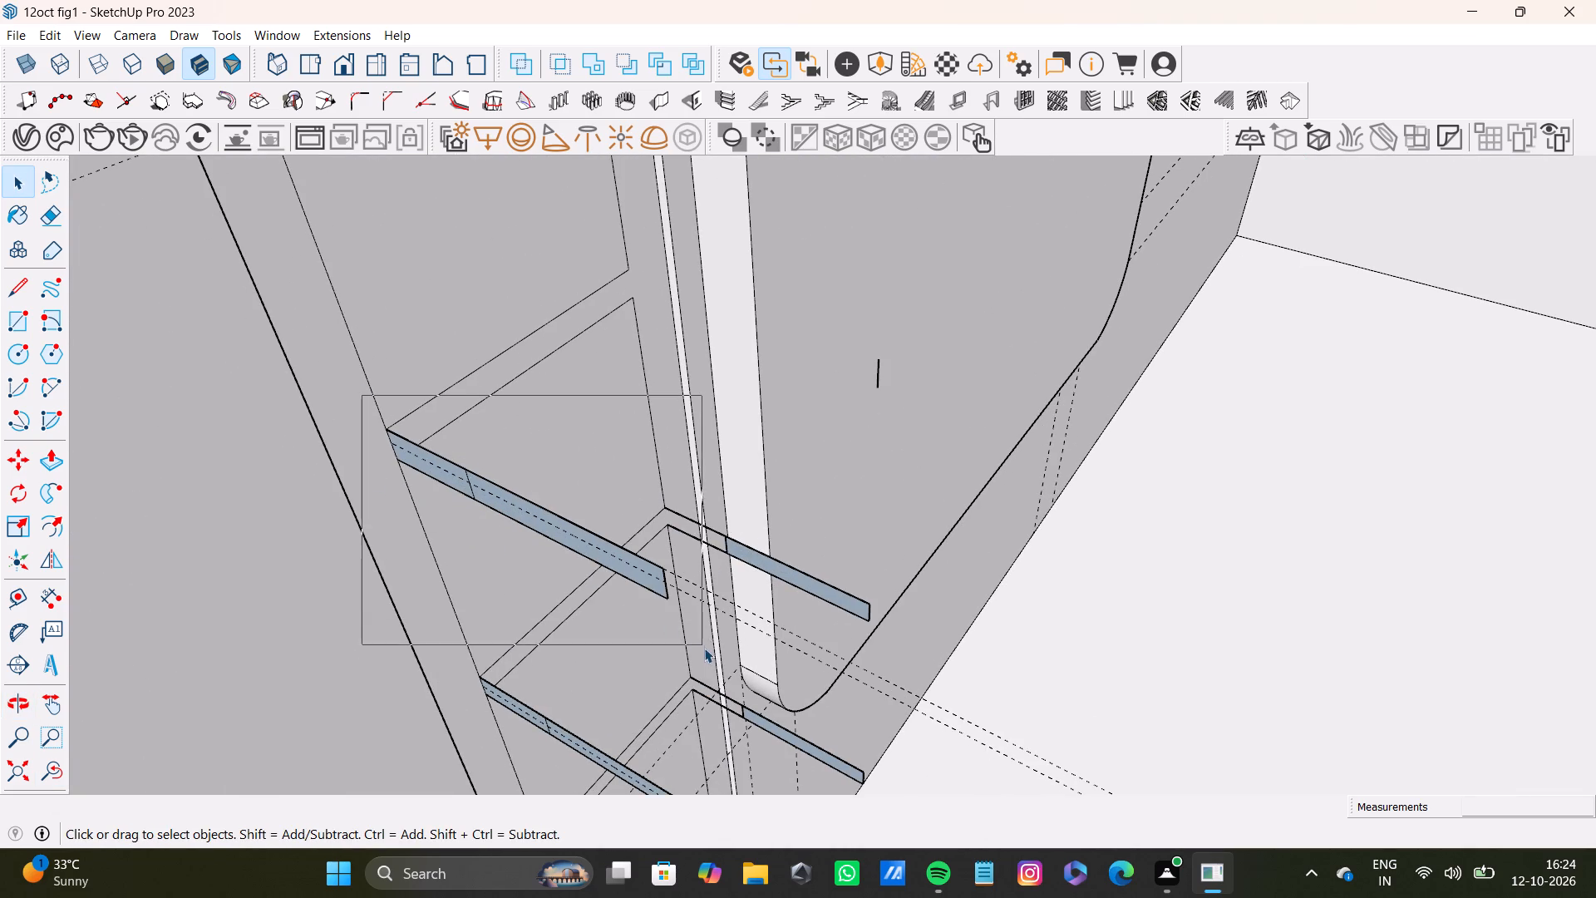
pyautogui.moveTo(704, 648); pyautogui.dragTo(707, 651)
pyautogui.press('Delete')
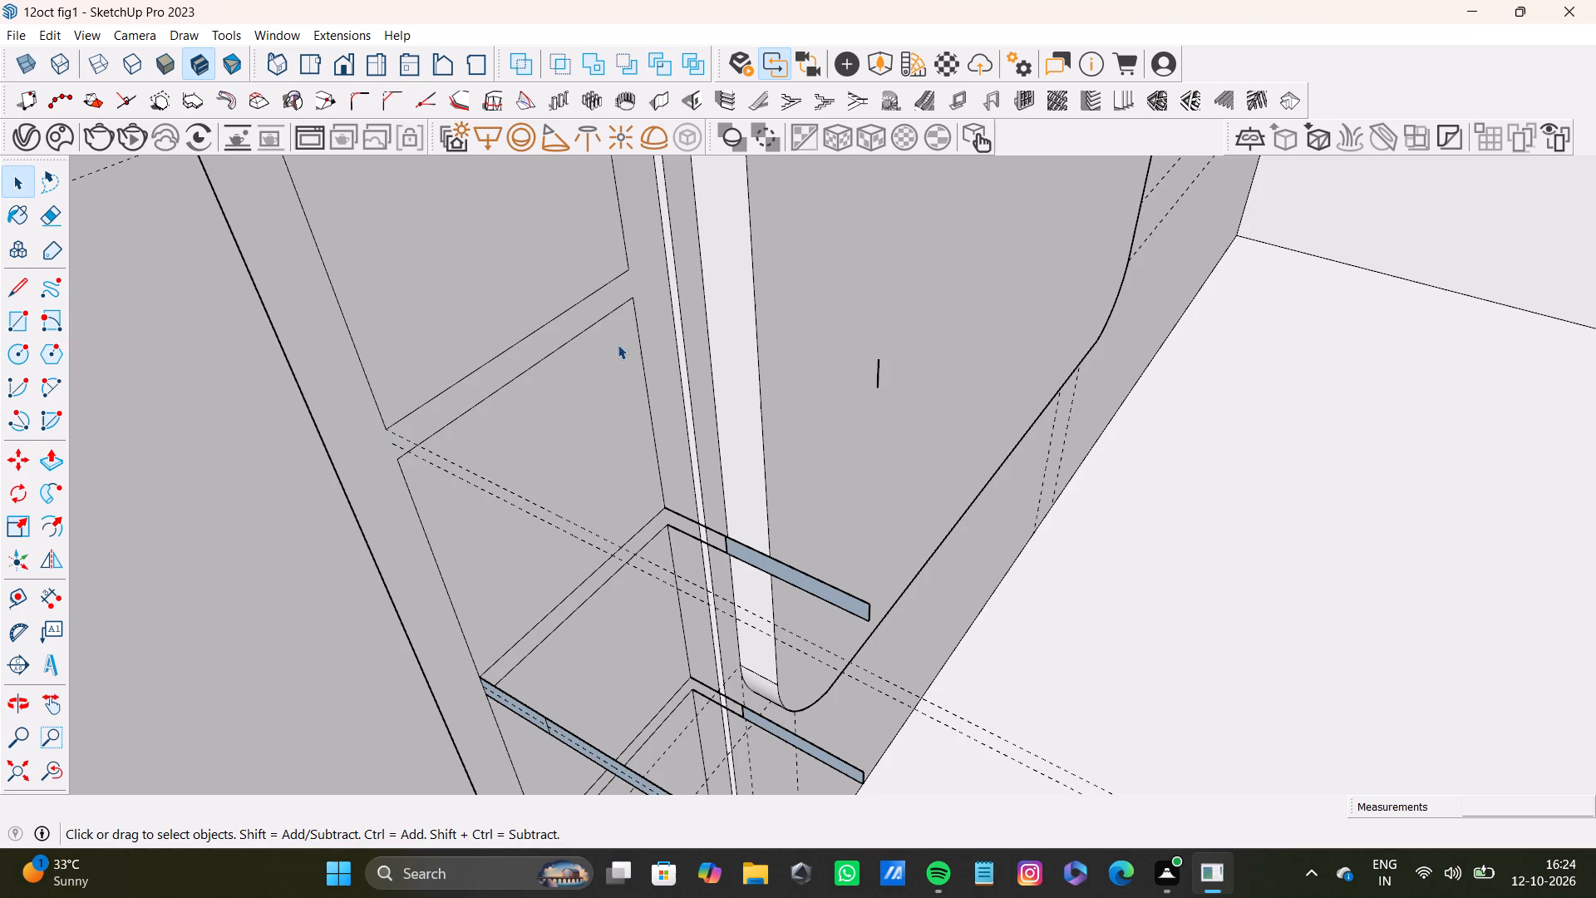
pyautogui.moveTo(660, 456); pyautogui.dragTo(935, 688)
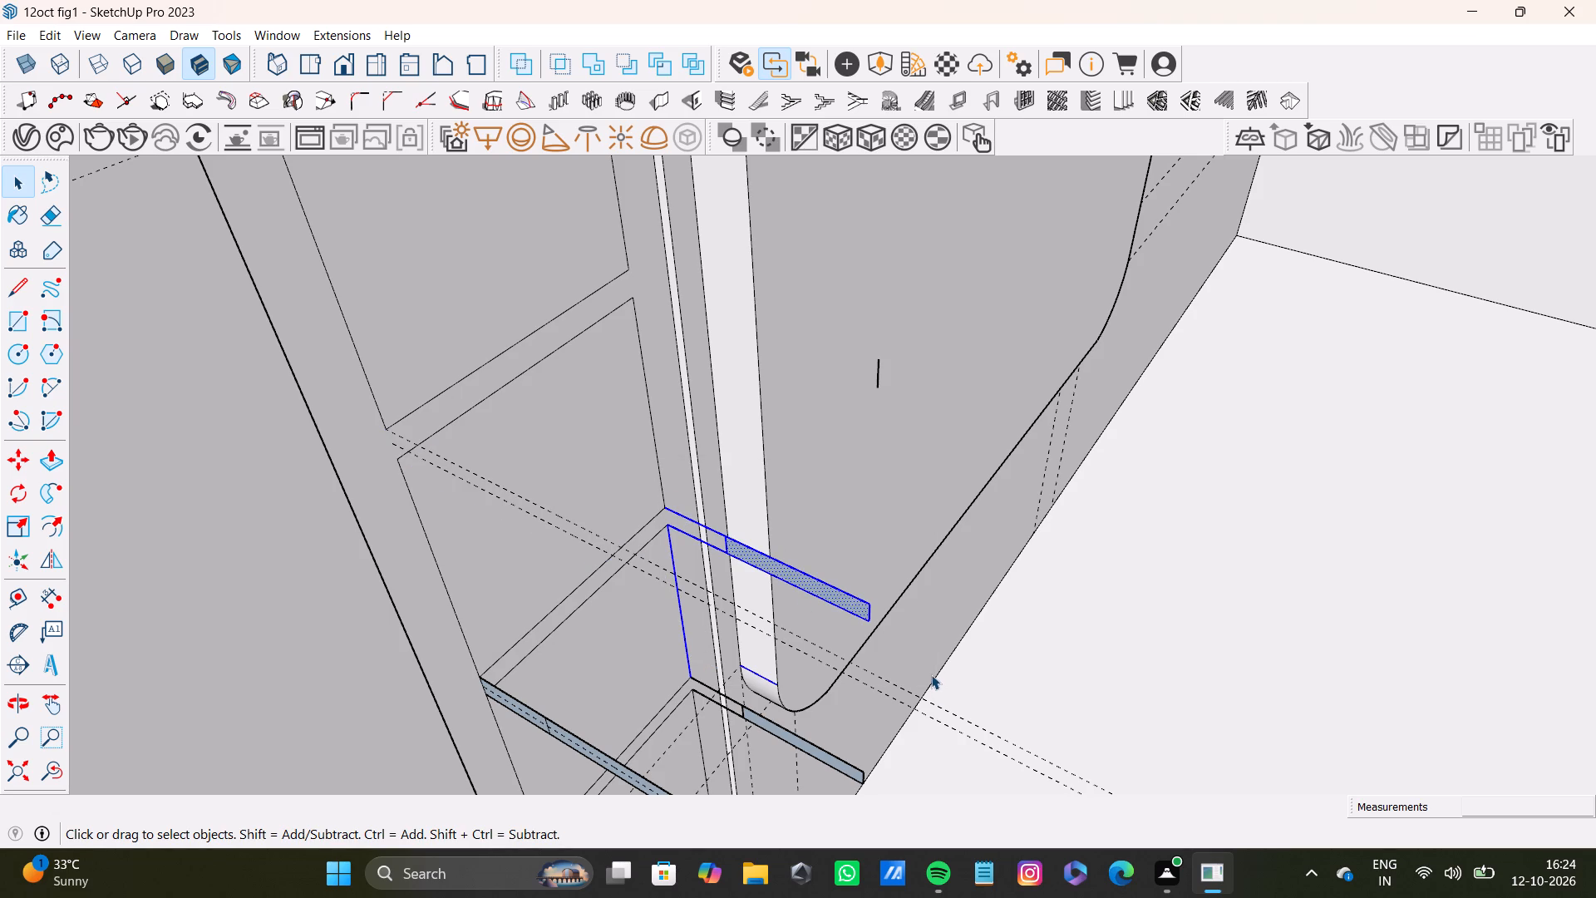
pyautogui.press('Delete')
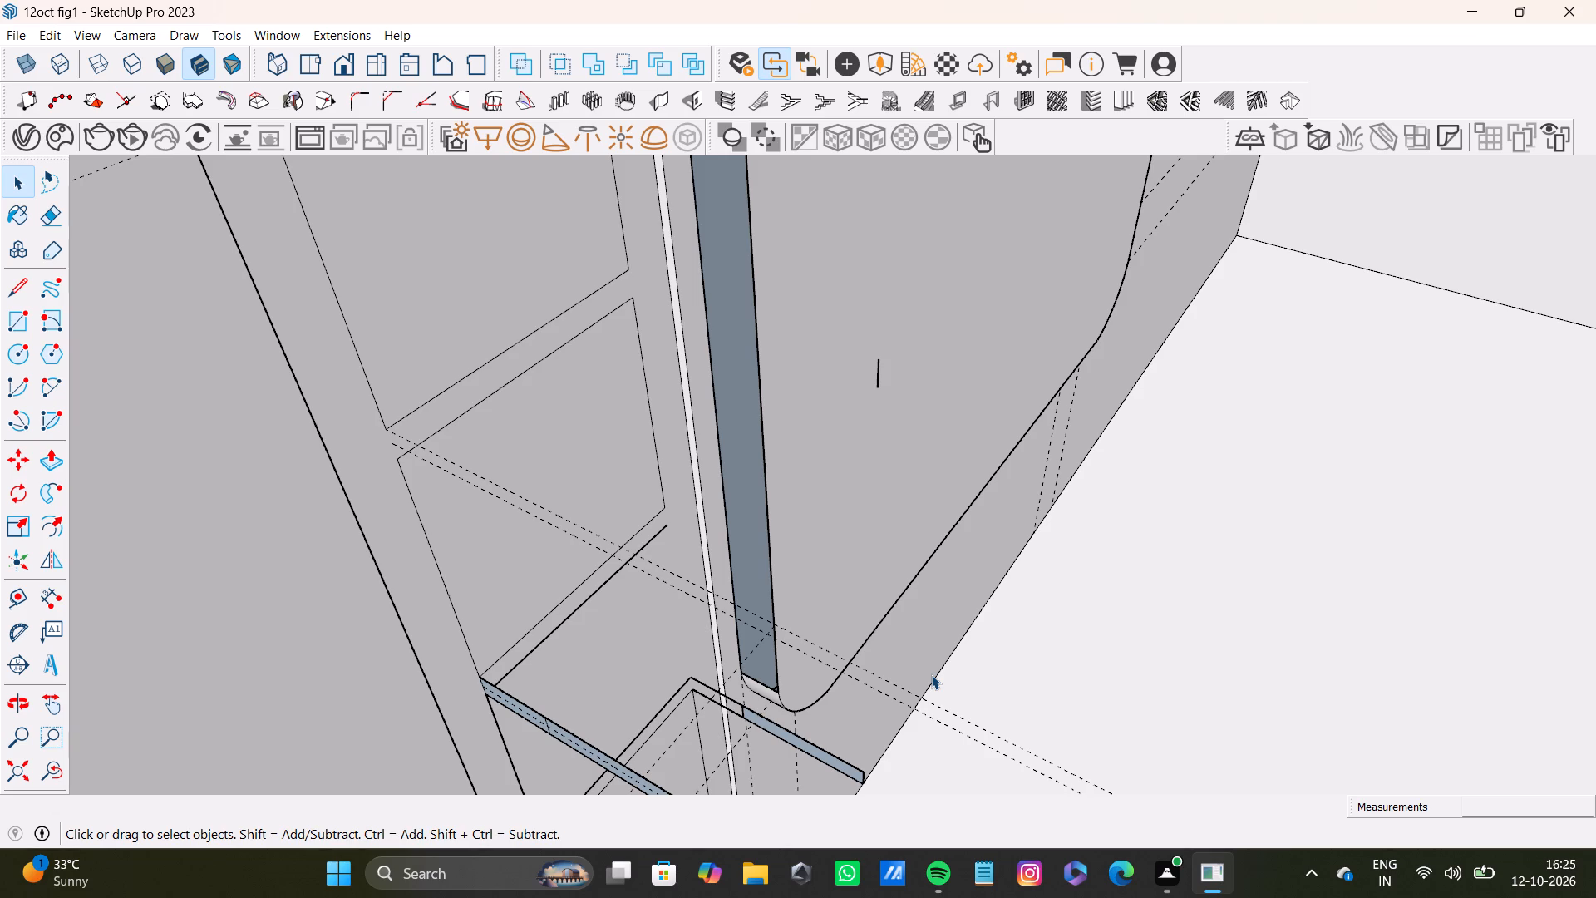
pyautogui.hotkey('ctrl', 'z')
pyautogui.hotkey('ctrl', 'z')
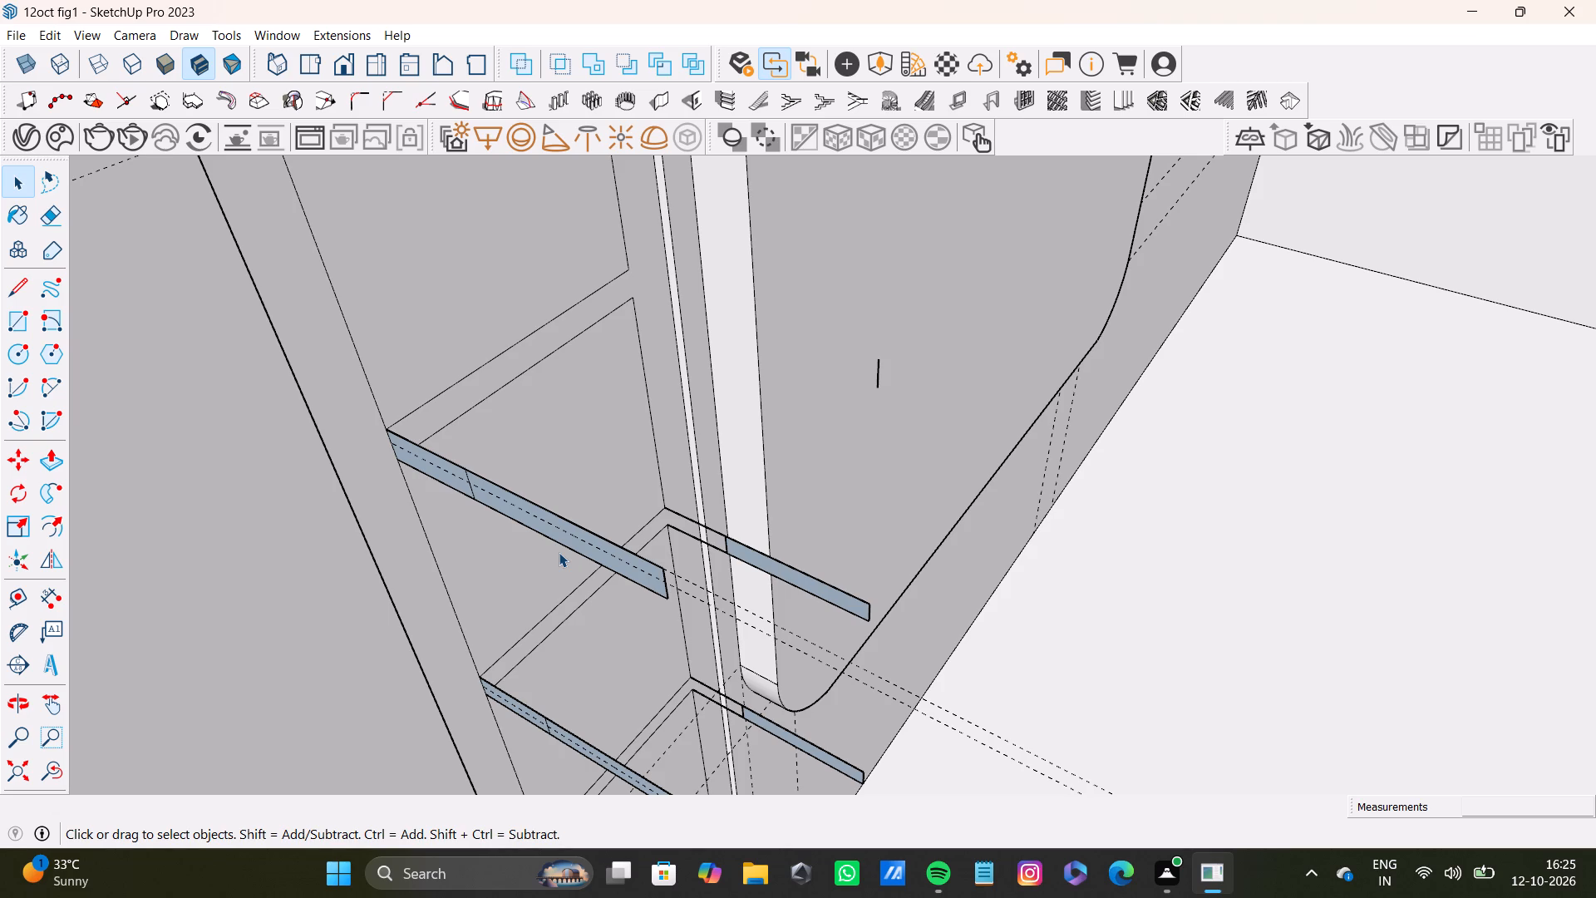
# Delete the uppermost leftover shelf strip on the column's doorway side, both face parts together with their edges.
pyautogui.scroll(-8, 820, 544)
pyautogui.keyDown('shift'); pyautogui.moveTo(744, 573); pyautogui.dragTo(813, 559, button='middle'); pyautogui.keyUp('shift')
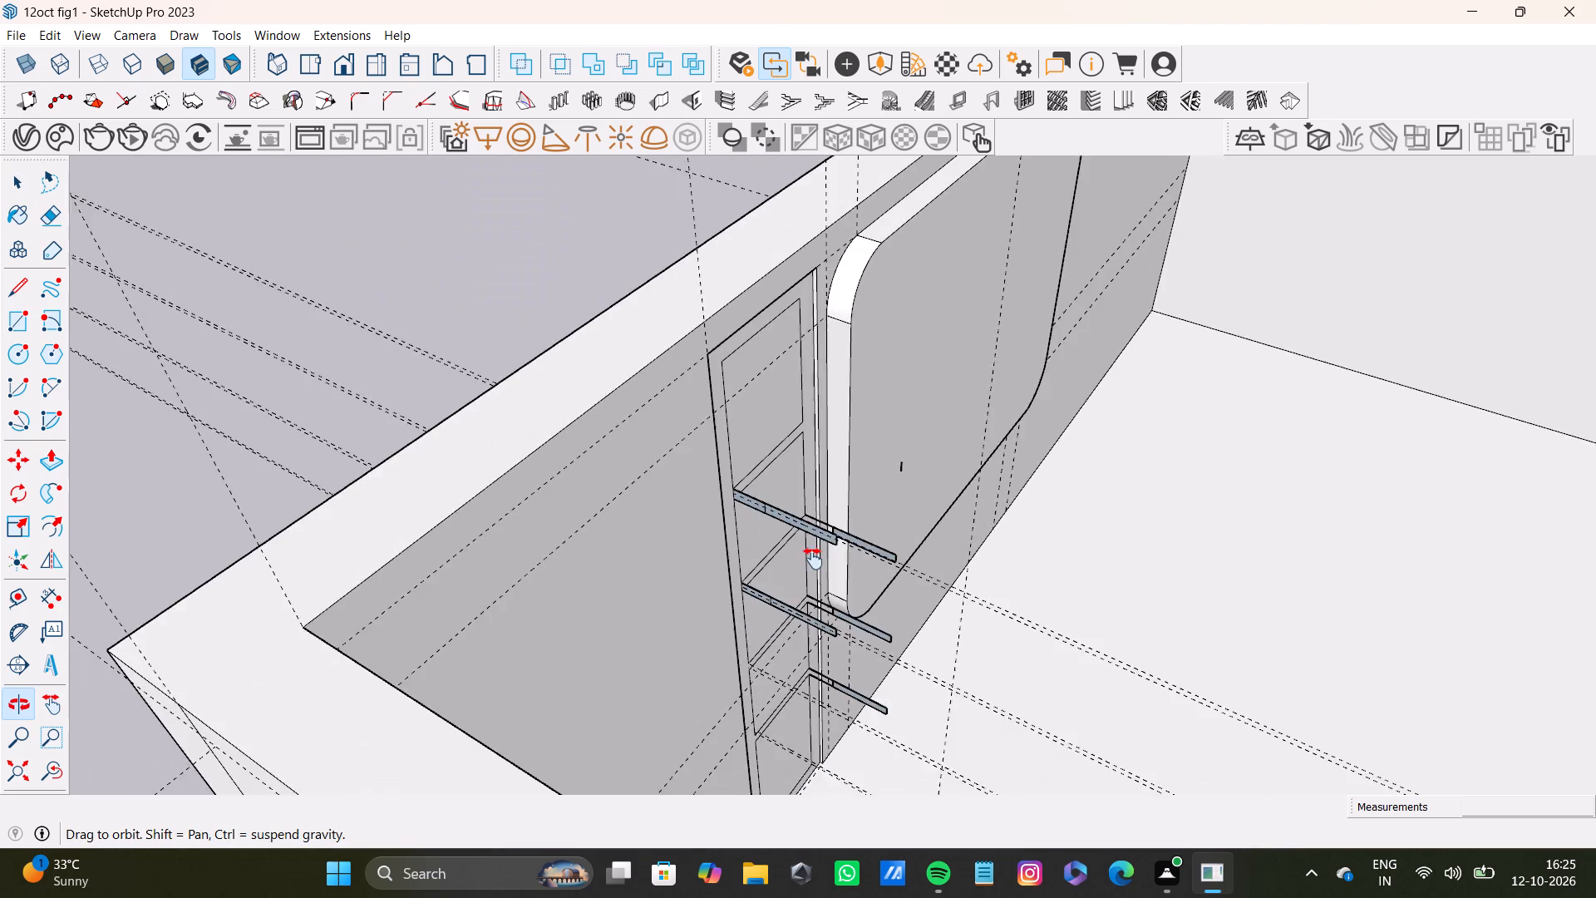
pyautogui.keyDown('shift'); pyautogui.moveTo(813, 559); pyautogui.dragTo(776, 491, button='middle'); pyautogui.keyUp('shift')
pyautogui.scroll(8, 774, 491)
pyautogui.moveTo(866, 461); pyautogui.dragTo(754, 407, button='middle')
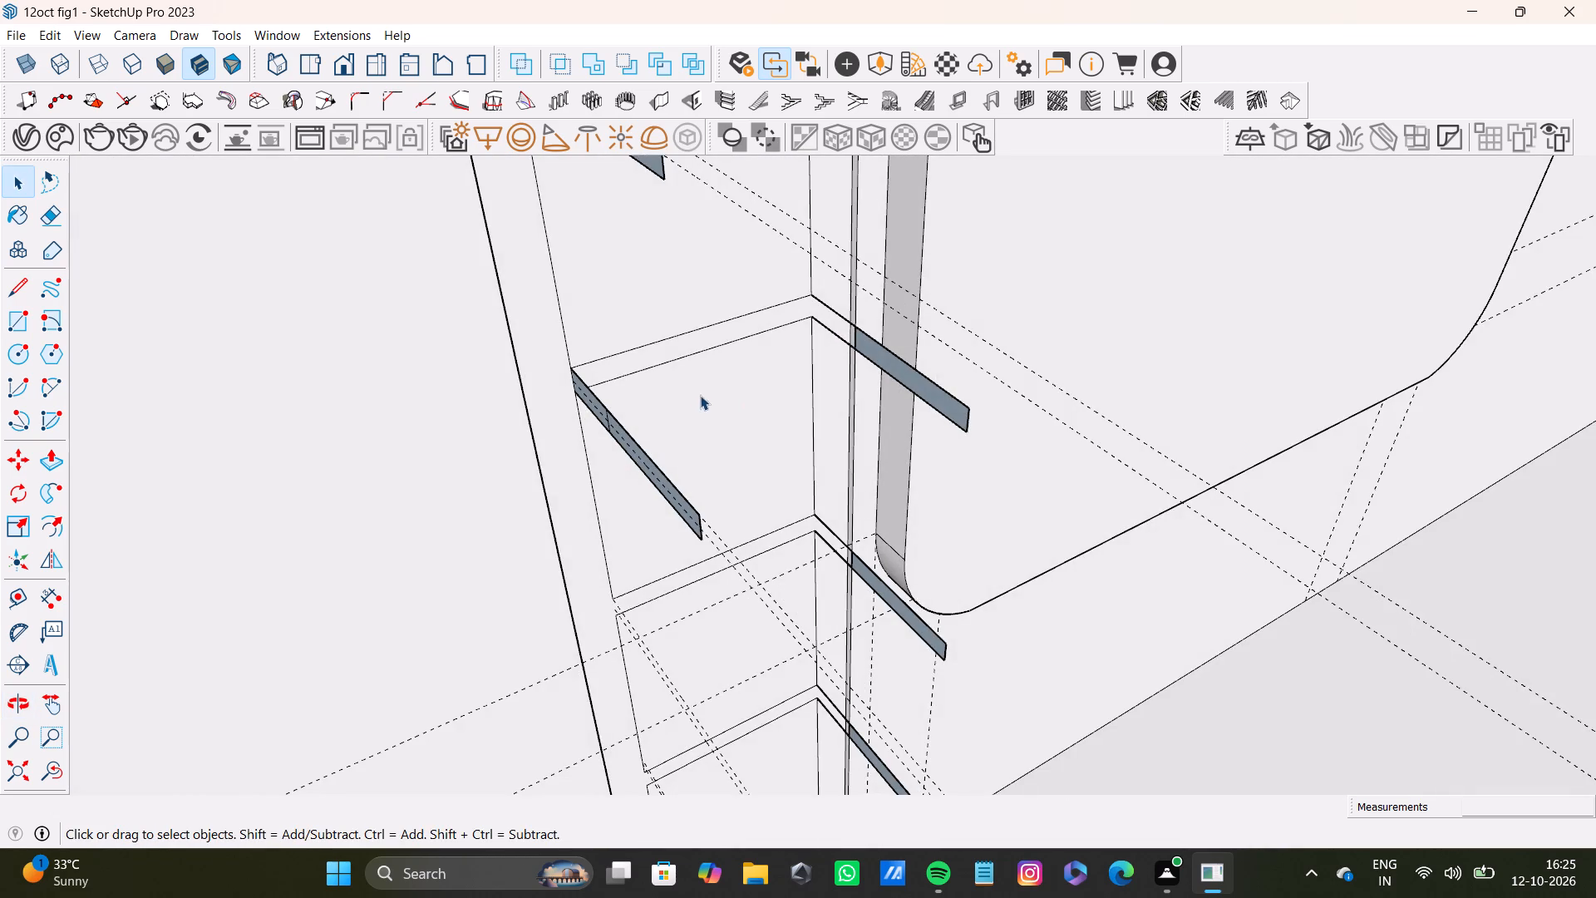
pyautogui.scroll(-7, 700, 397)
pyautogui.keyDown('shift'); pyautogui.moveTo(746, 413); pyautogui.dragTo(678, 511, button='middle'); pyautogui.keyUp('shift')
pyautogui.scroll(7, 655, 426)
pyautogui.moveTo(695, 407); pyautogui.dragTo(465, 407, button='middle')
pyautogui.scroll(4, 478, 363)
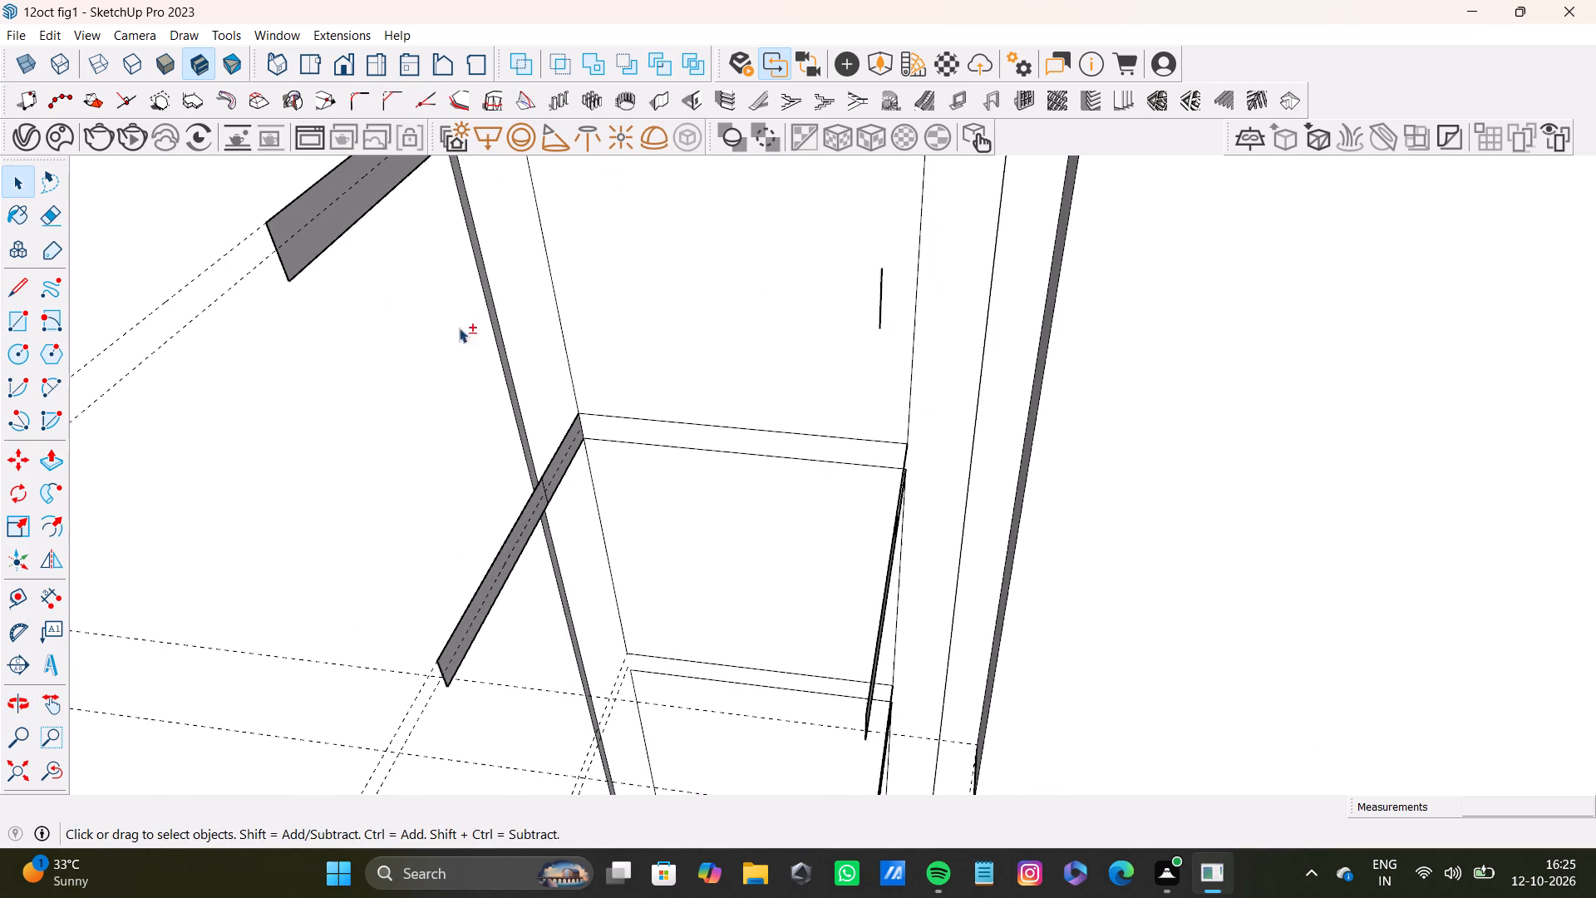
pyautogui.keyDown('shift'); pyautogui.doubleClick(309, 205); pyautogui.keyUp('shift')
pyautogui.keyDown('shift'); pyautogui.scroll(-7, 326, 235); pyautogui.keyUp('shift')
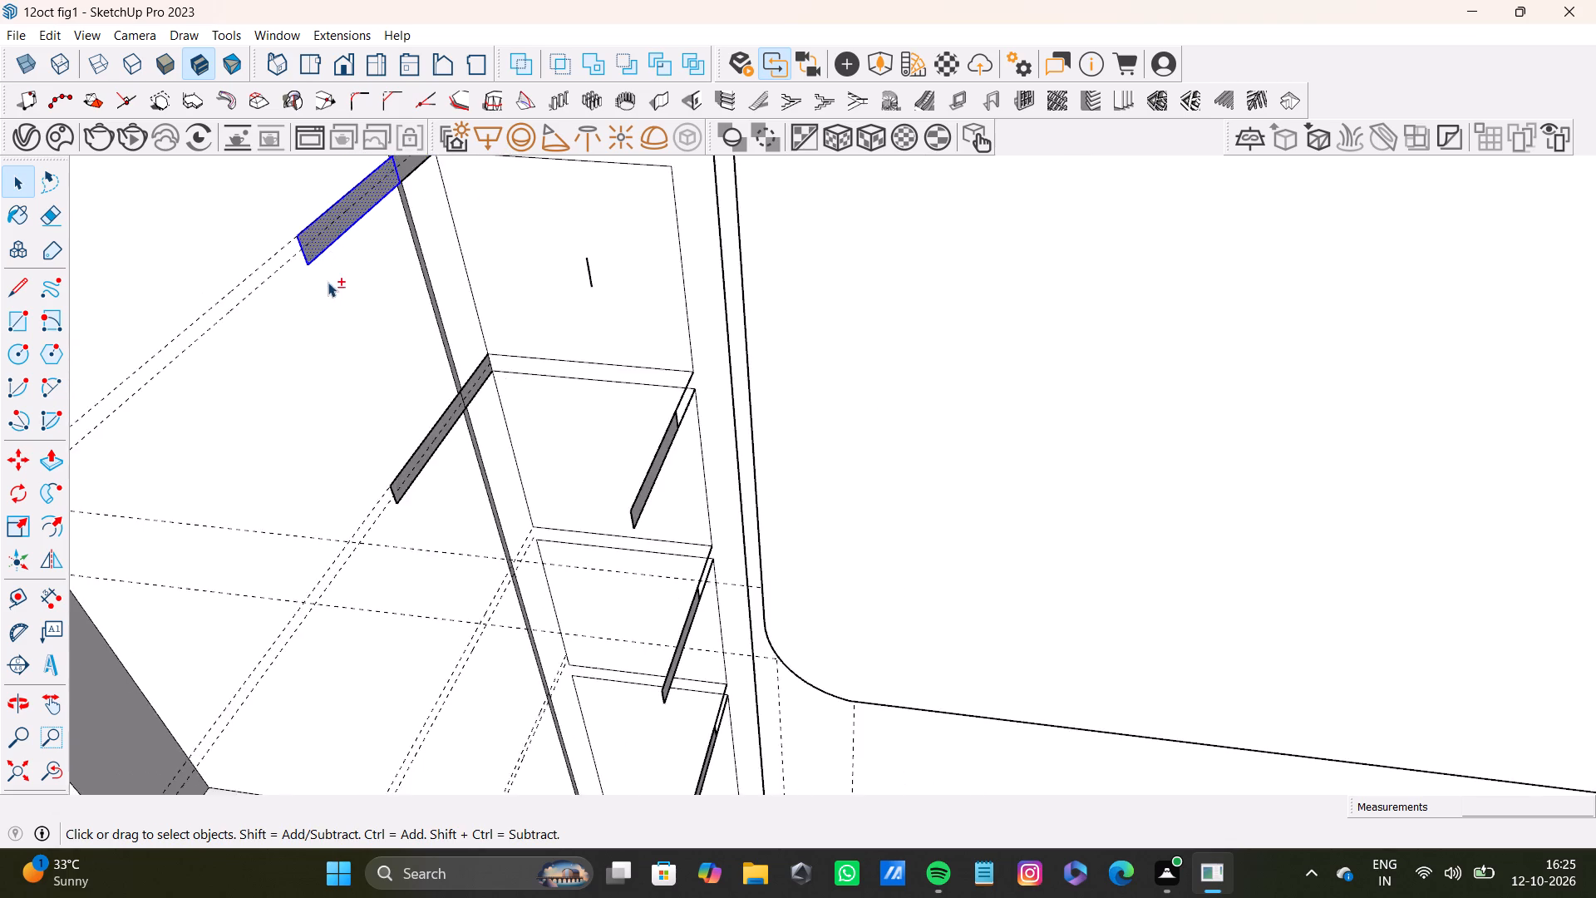
pyautogui.keyDown('shift'); pyautogui.moveTo(328, 282); pyautogui.dragTo(386, 505, button='middle'); pyautogui.keyUp('shift')
pyautogui.keyDown('shift'); pyautogui.scroll(12, 447, 443); pyautogui.keyUp('shift')
pyautogui.keyDown('shift'); pyautogui.doubleClick(487, 399); pyautogui.keyUp('shift')
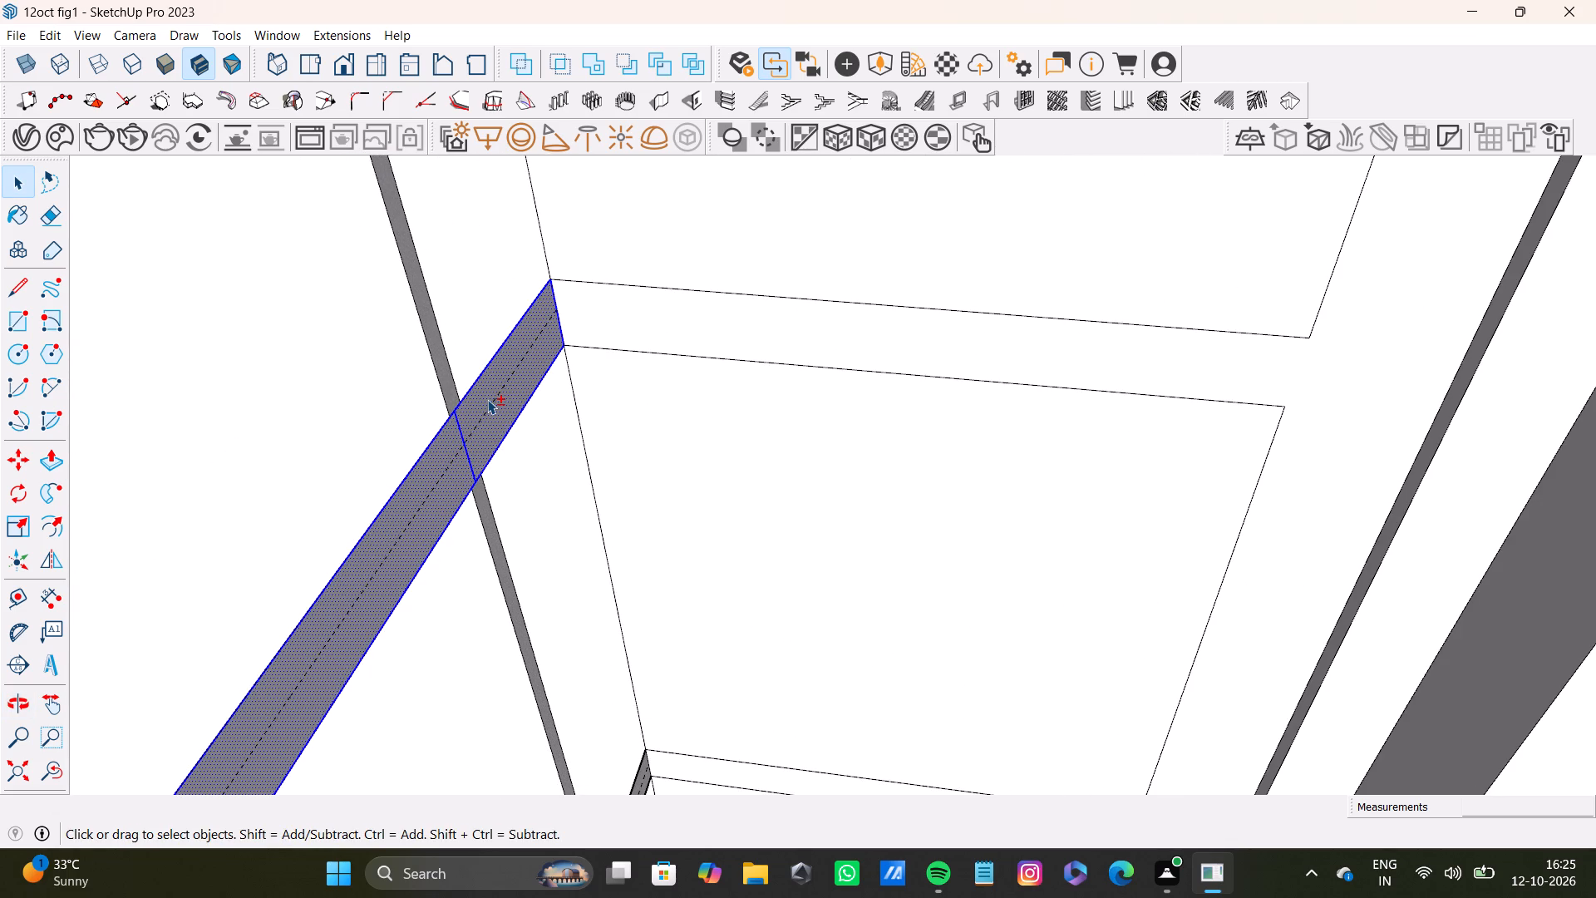
pyautogui.hotkey('shift', 'Delete')
# Delete both face parts and the dividing edge of the remaining shelf strip on the column's doorway side.
pyautogui.keyDown('shift'); pyautogui.scroll(-6, 559, 387); pyautogui.keyUp('shift')
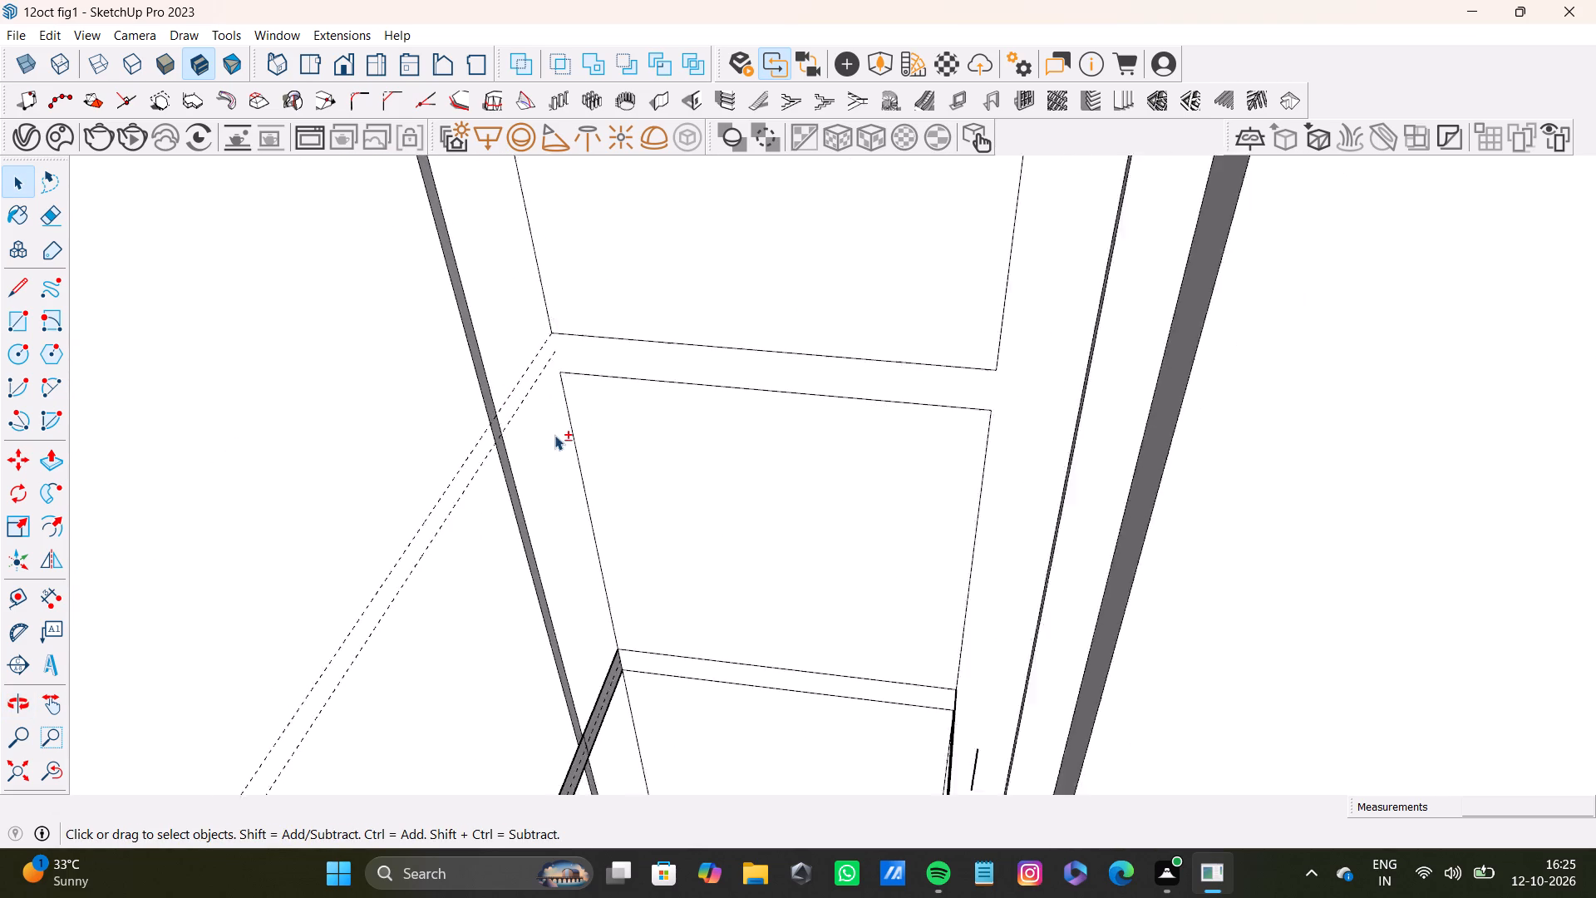
pyautogui.keyDown('shift'); pyautogui.scroll(-6, 554, 435); pyautogui.keyUp('shift')
pyautogui.keyDown('shift'); pyautogui.moveTo(658, 567); pyautogui.dragTo(684, 426, button='middle'); pyautogui.keyUp('shift')
pyautogui.keyDown('shift'); pyautogui.scroll(13, 593, 514); pyautogui.keyUp('shift')
pyautogui.keyDown('shift'); pyautogui.click(650, 642); pyautogui.keyUp('shift')
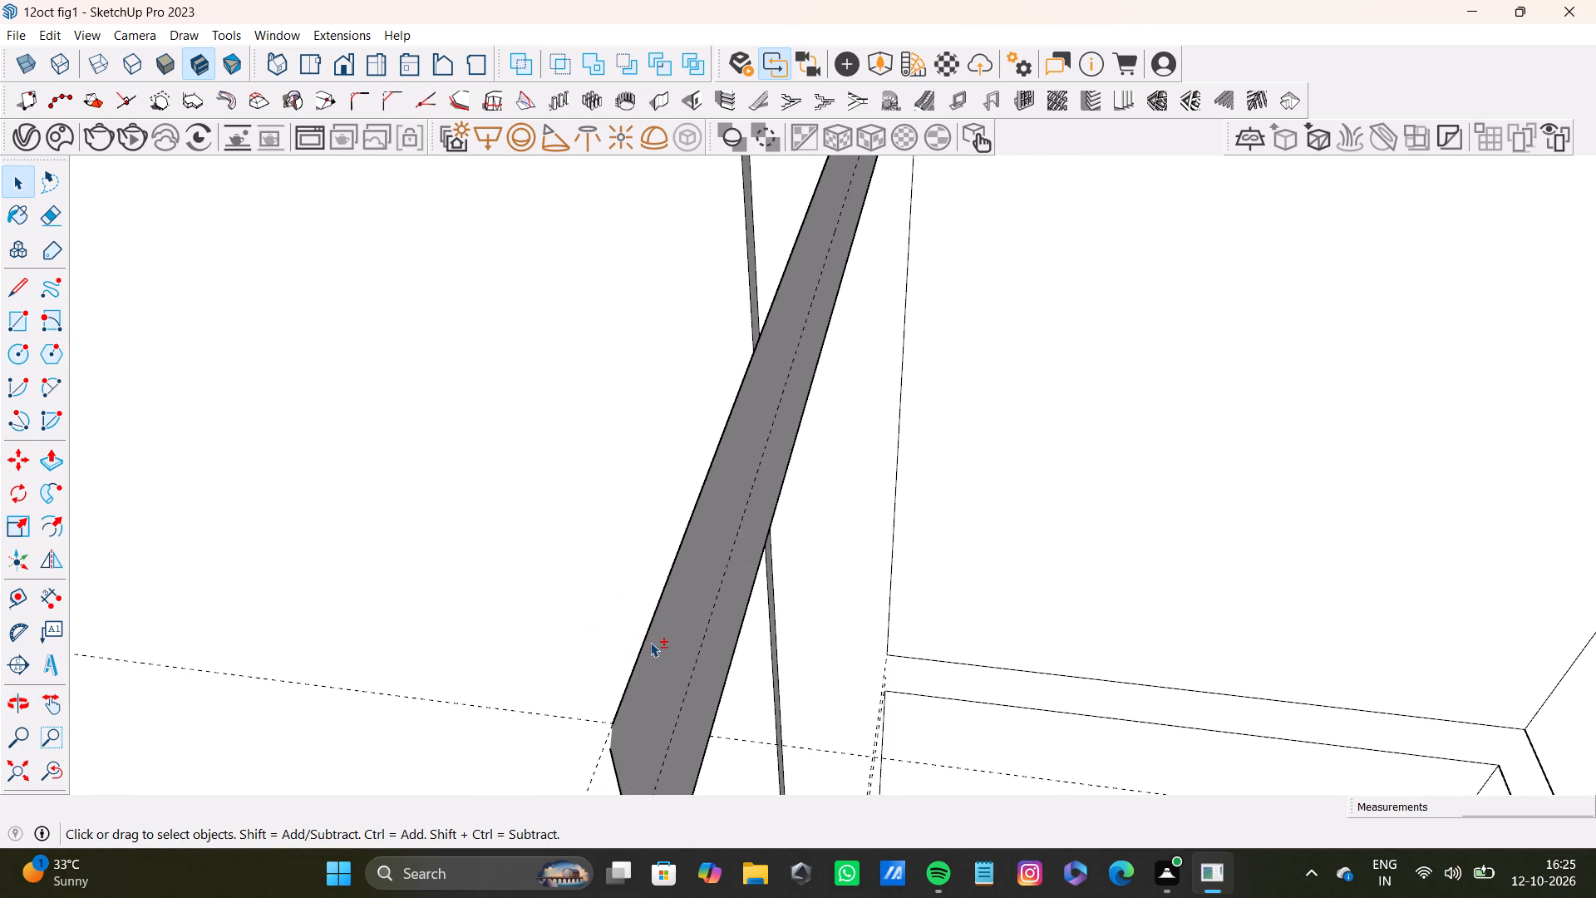
pyautogui.keyDown('shift'); pyautogui.doubleClick(657, 658); pyautogui.keyUp('shift')
pyautogui.keyDown('shift'); pyautogui.scroll(-5, 663, 645); pyautogui.keyUp('shift')
pyautogui.keyDown('shift'); pyautogui.moveTo(750, 566); pyautogui.dragTo(495, 718, button='middle'); pyautogui.keyUp('shift')
pyautogui.keyDown('shift'); pyautogui.scroll(4, 505, 481); pyautogui.keyUp('shift')
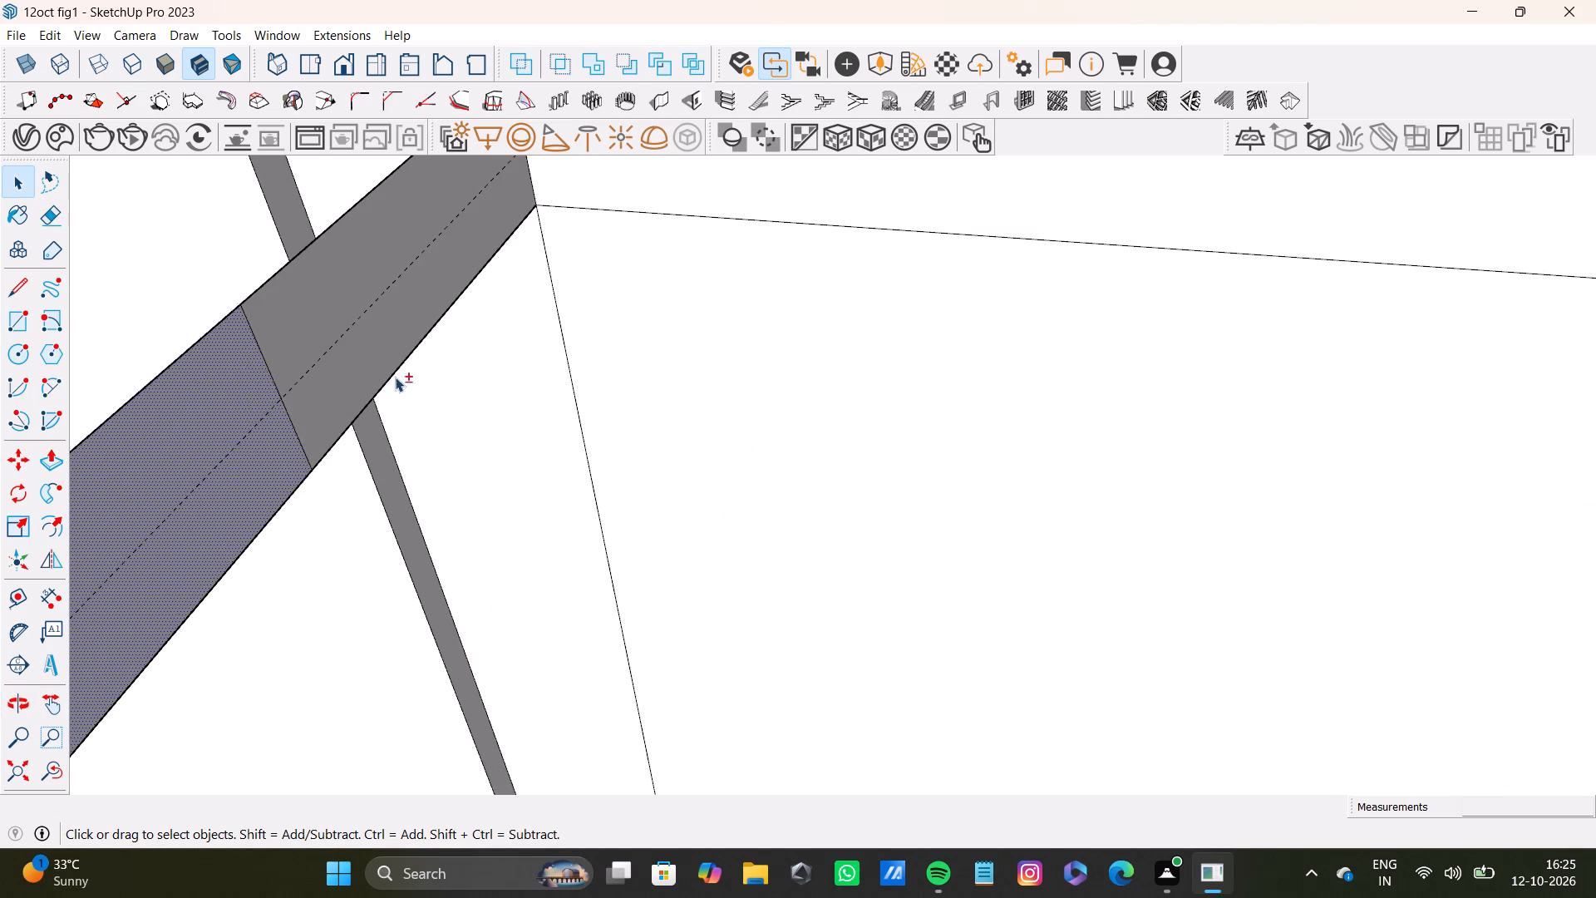
pyautogui.keyDown('shift'); pyautogui.doubleClick(382, 365); pyautogui.keyUp('shift')
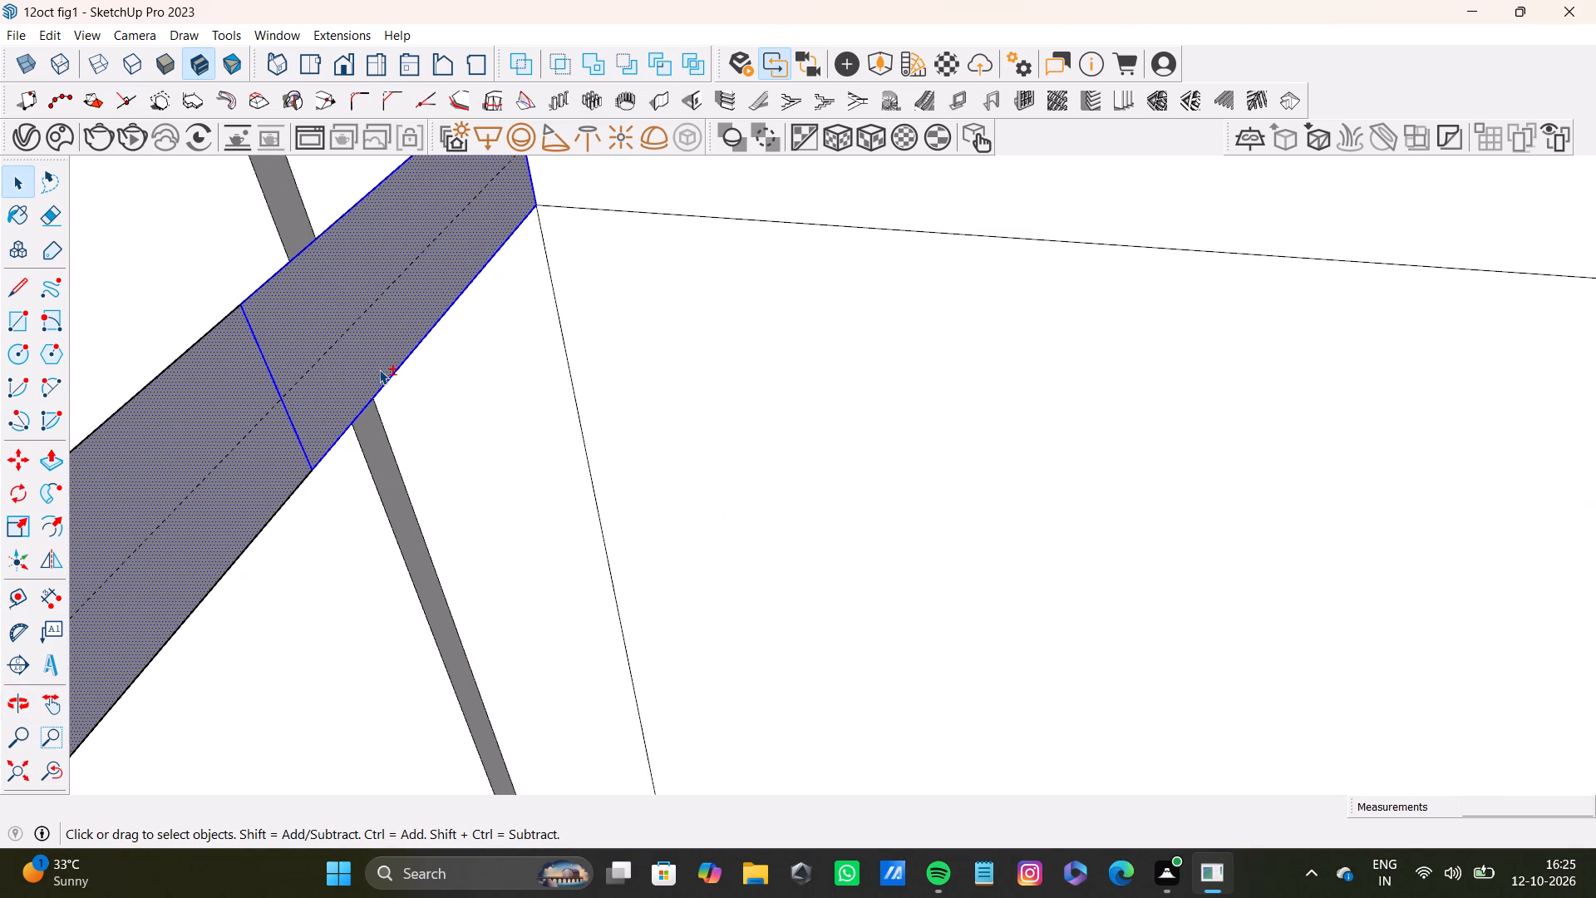
pyautogui.hotkey('shift', 'Delete')
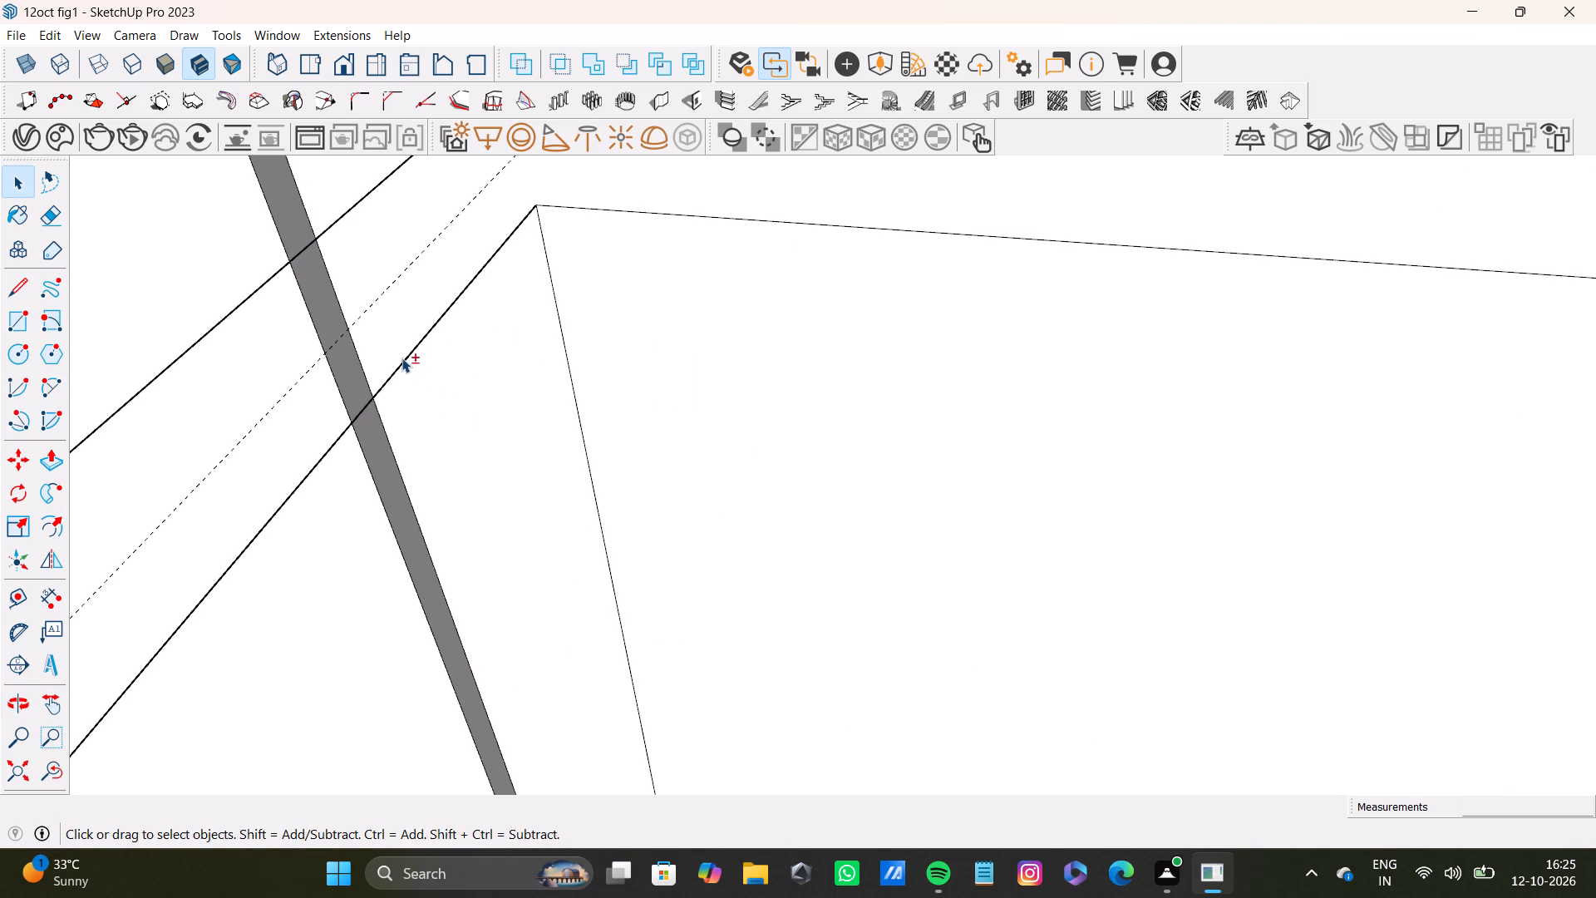
# Delete the two long edges left from the doorway-side shelf strip.
pyautogui.keyDown('shift'); pyautogui.click(401, 368); pyautogui.keyUp('shift')
pyautogui.hotkey('shift', 'F12')
pyautogui.hotkey('shift', 'Delete')
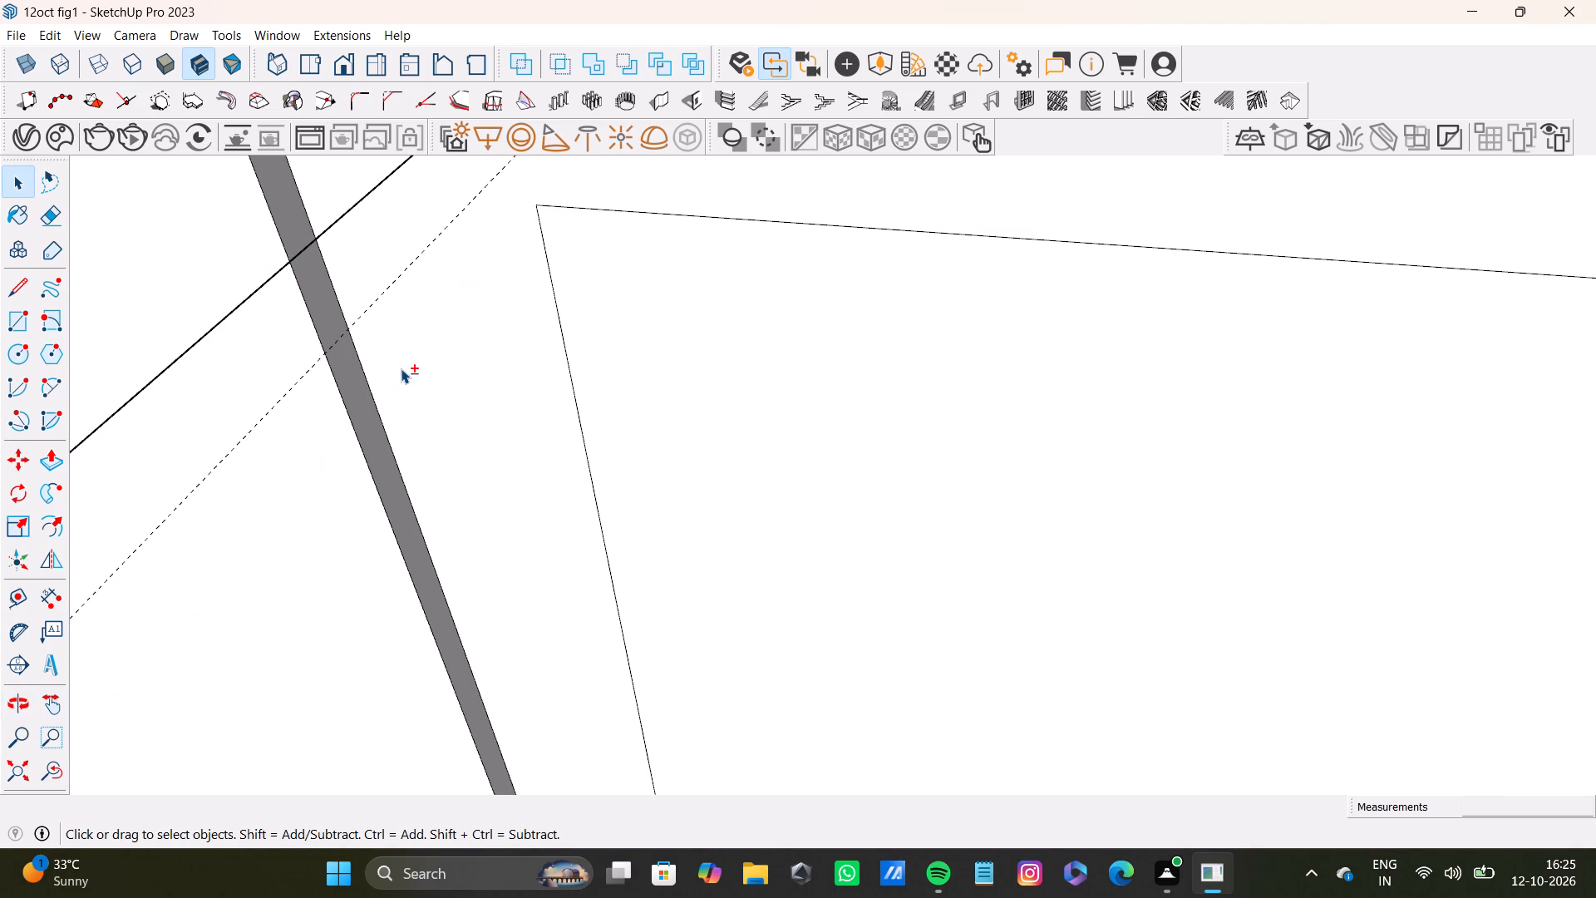
pyautogui.keyDown('shift'); pyautogui.scroll(-4, 417, 342); pyautogui.keyUp('shift')
pyautogui.keyDown('shift'); pyautogui.moveTo(430, 368); pyautogui.dragTo(542, 397, button='middle'); pyautogui.keyUp('shift')
pyautogui.keyDown('shift'); pyautogui.scroll(3, 525, 376); pyautogui.keyUp('shift')
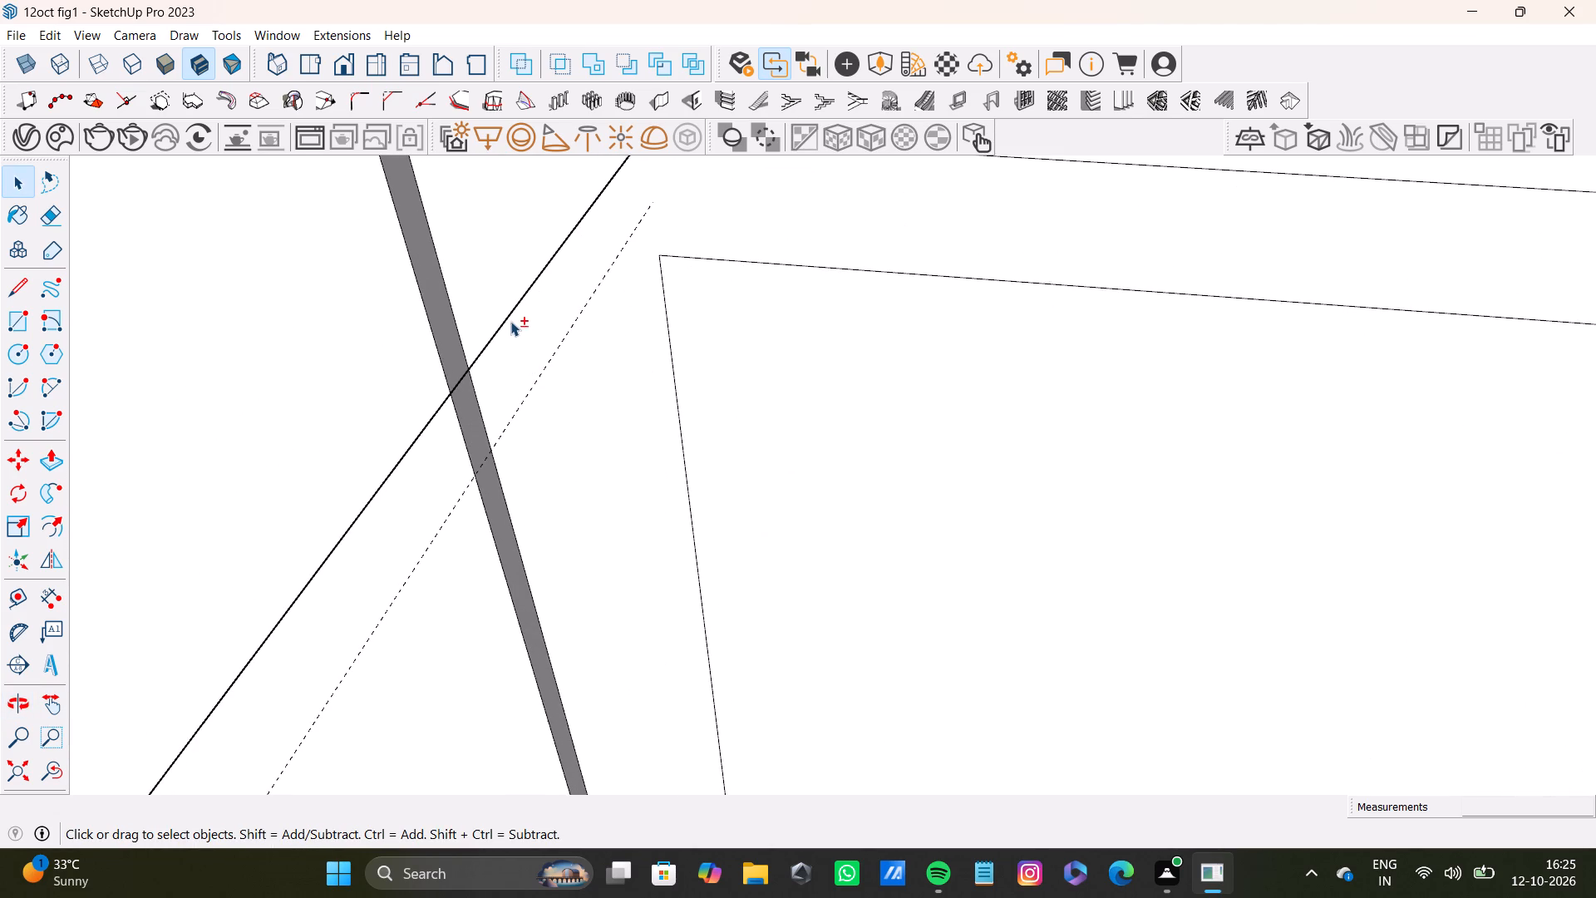
pyautogui.keyDown('shift'); pyautogui.click(510, 318); pyautogui.keyUp('shift')
pyautogui.hotkey('shift', 'F12')
pyautogui.hotkey('shift', 'Delete')
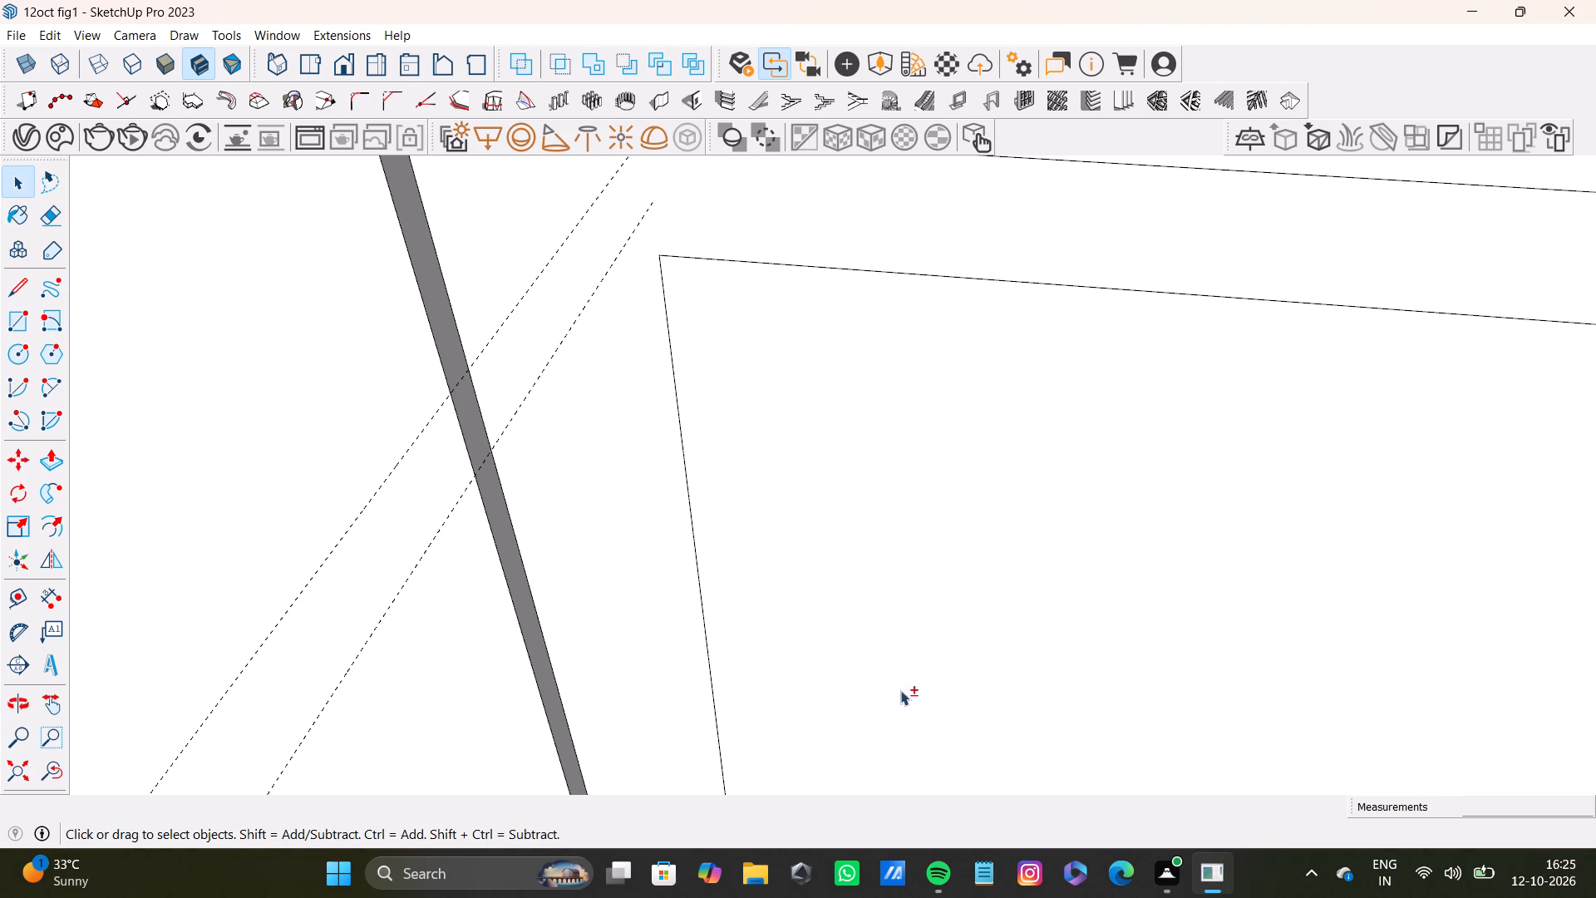
# Delete the stray short edge floating in front of the column's panel side.
pyautogui.keyDown('shift'); pyautogui.scroll(-12, 904, 700); pyautogui.keyUp('shift')
pyautogui.keyDown('shift'); pyautogui.moveTo(973, 580); pyautogui.dragTo(770, 534, button='middle'); pyautogui.keyUp('shift')
pyautogui.keyDown('shift'); pyautogui.scroll(2, 903, 523); pyautogui.keyUp('shift')
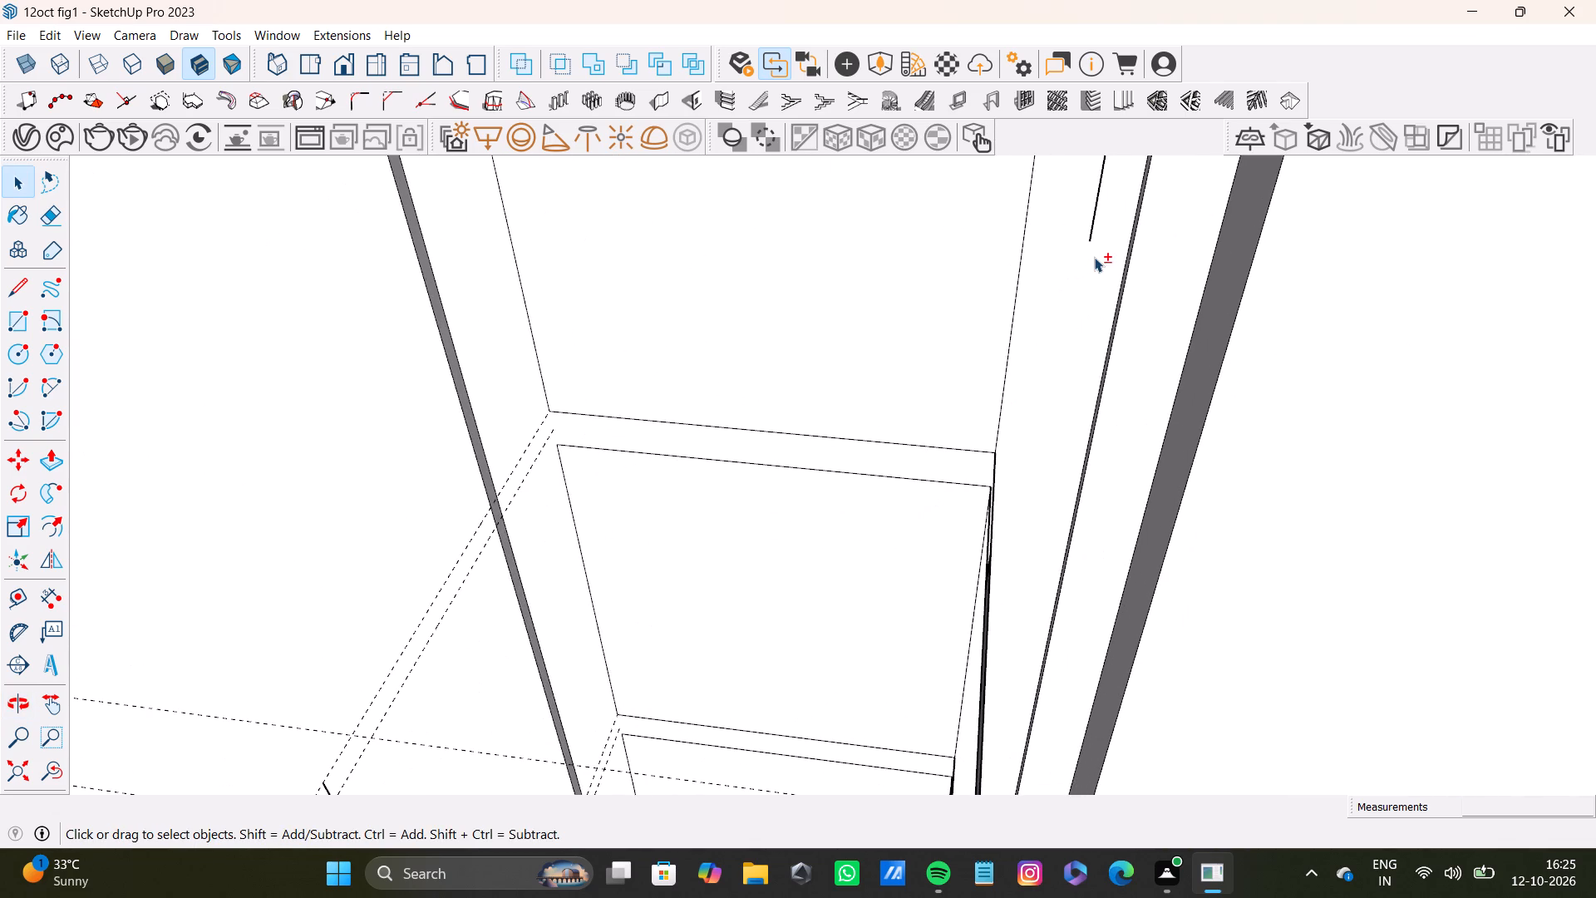
pyautogui.keyDown('shift'); pyautogui.click(1092, 232); pyautogui.keyUp('shift')
pyautogui.hotkey('shift', 'Delete')
# Delete the uppermost remaining shelf strip on the column's panel side, including its face, dividing edge and long edges.
pyautogui.keyDown('shift'); pyautogui.scroll(-6, 1112, 265); pyautogui.keyUp('shift')
pyautogui.keyDown('shift'); pyautogui.scroll(-5, 918, 348); pyautogui.keyUp('shift')
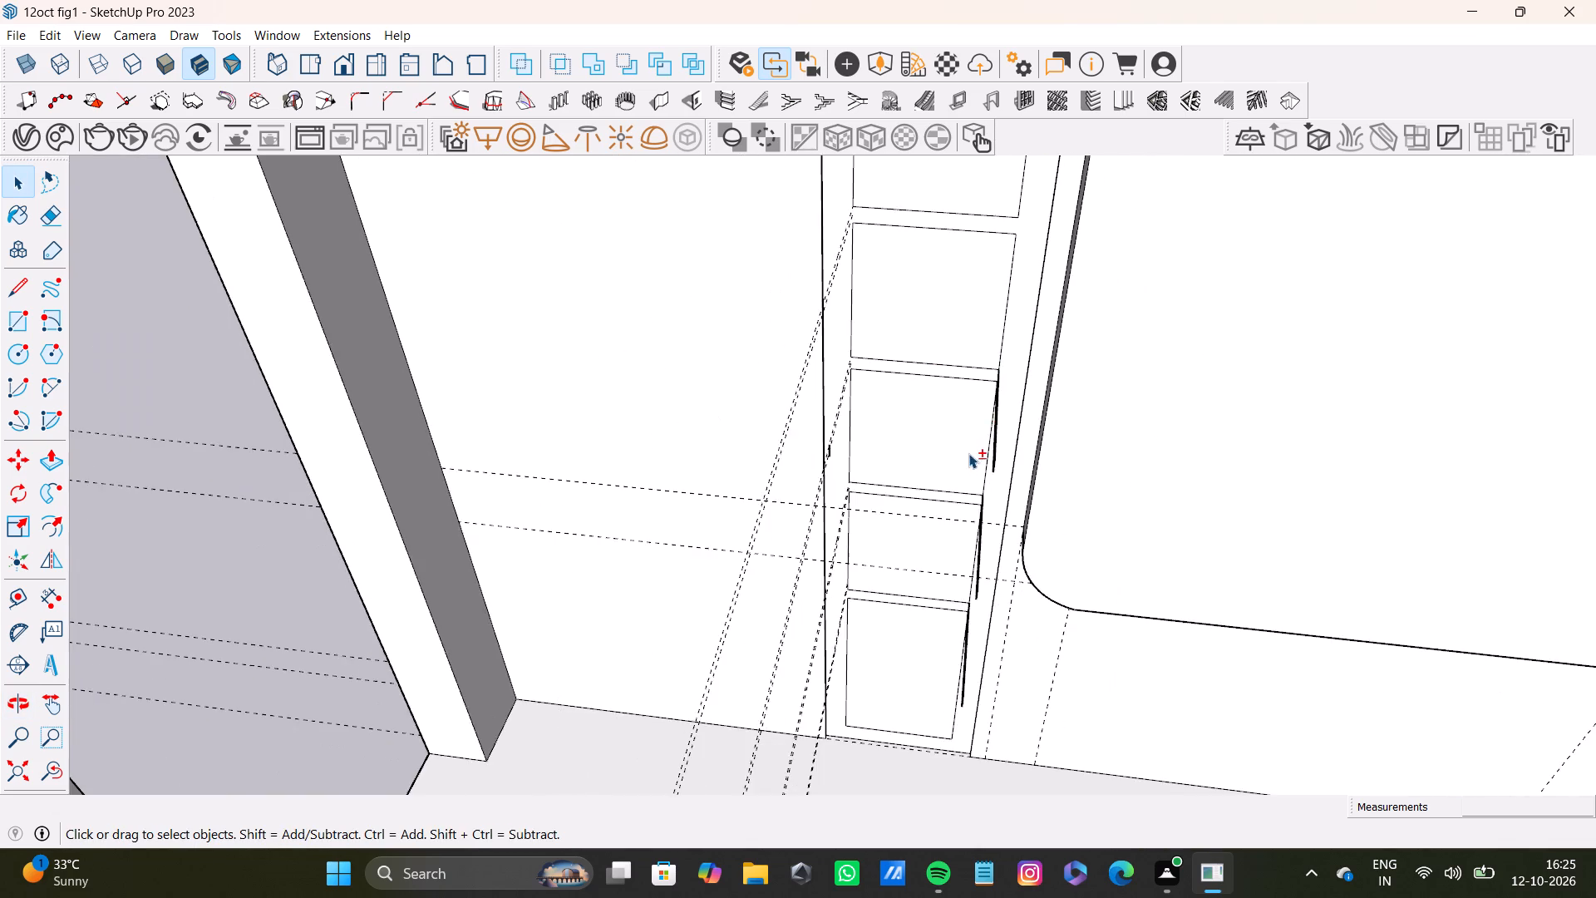
pyautogui.keyDown('shift'); pyautogui.scroll(-3, 968, 453); pyautogui.keyUp('shift')
pyautogui.keyDown('shift'); pyautogui.moveTo(977, 471); pyautogui.dragTo(671, 492, button='middle'); pyautogui.keyUp('shift')
pyautogui.scroll(9, 705, 459)
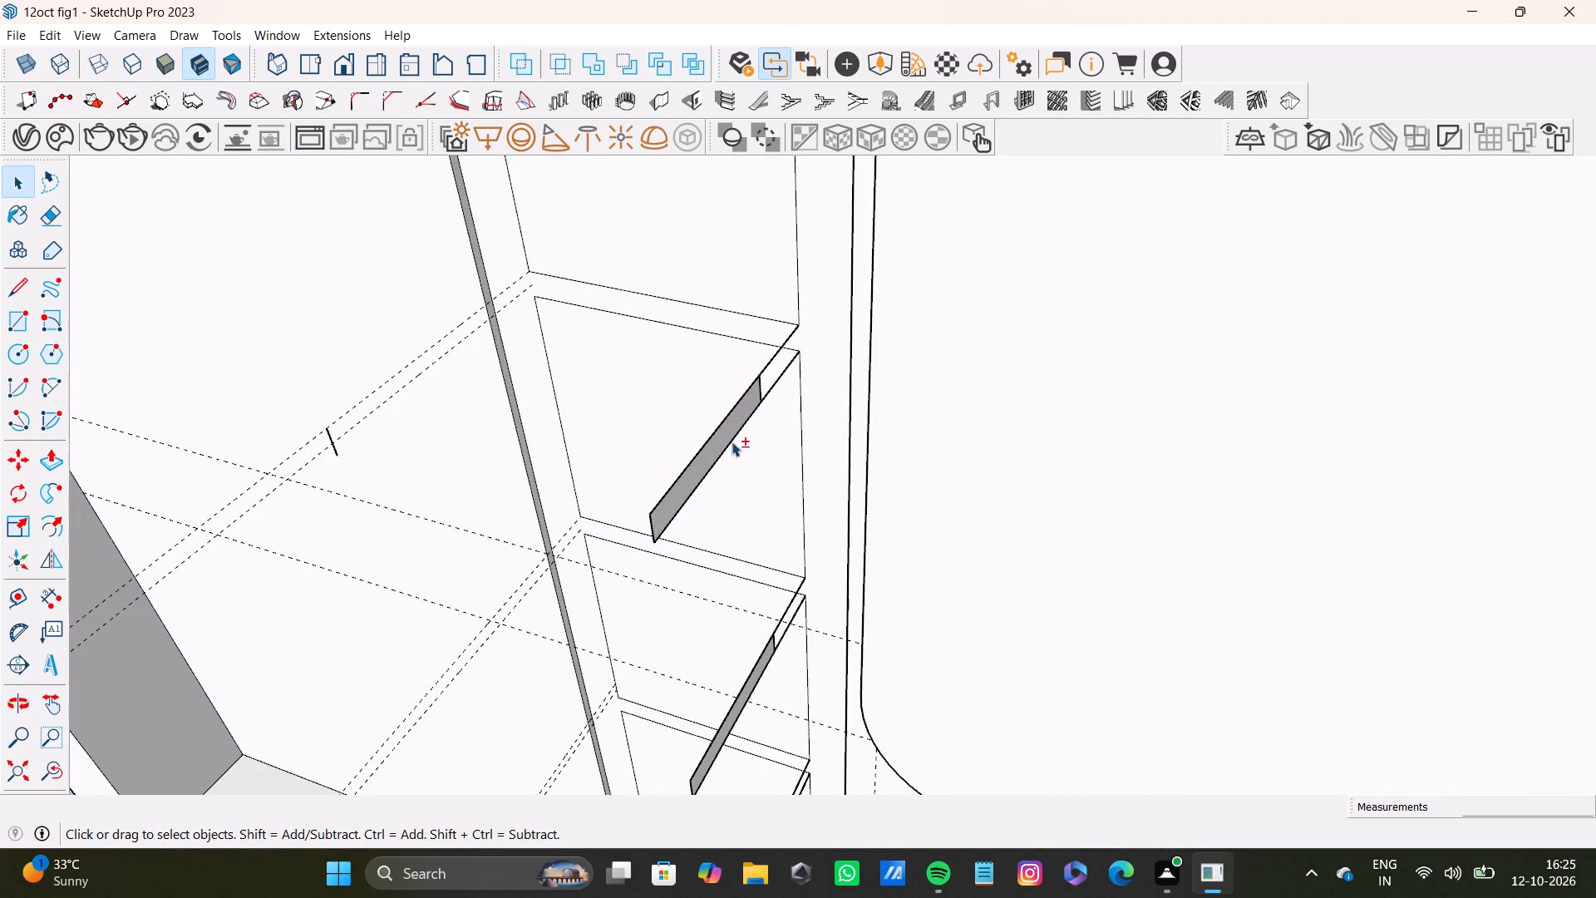
pyautogui.keyDown('shift'); pyautogui.moveTo(731, 442); pyautogui.dragTo(655, 442, button='middle'); pyautogui.keyUp('shift')
pyautogui.keyDown('shift'); pyautogui.scroll(3, 652, 440); pyautogui.keyUp('shift')
pyautogui.keyDown('shift'); pyautogui.click(640, 419); pyautogui.keyUp('shift')
pyautogui.keyDown('shift'); pyautogui.click(645, 437); pyautogui.keyUp('shift')
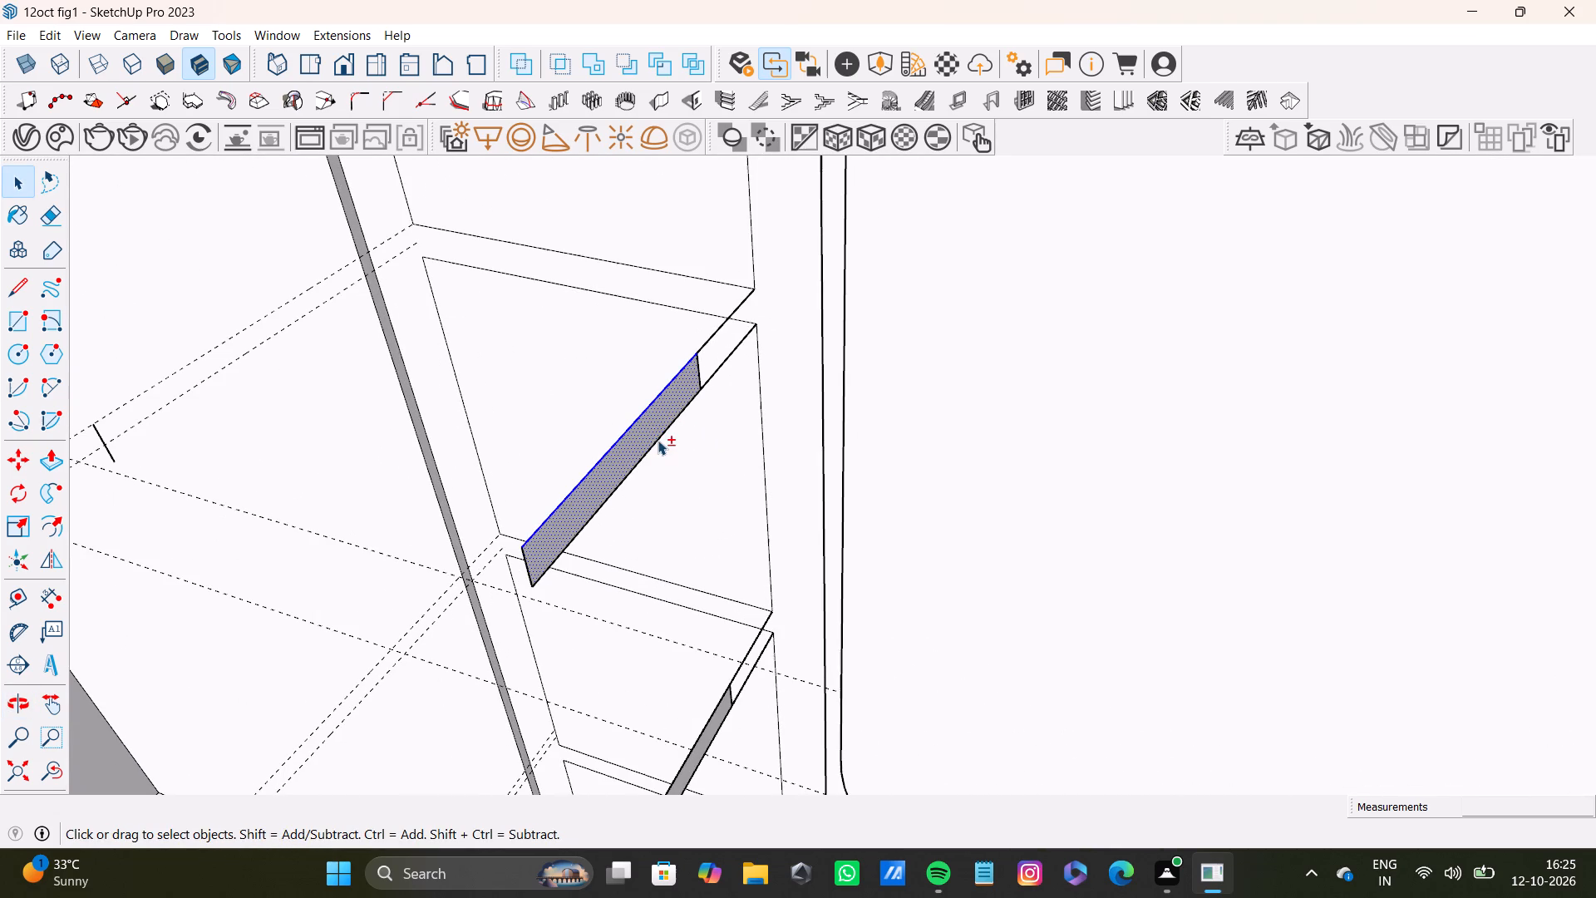
pyautogui.keyDown('shift'); pyautogui.click(657, 439); pyautogui.keyUp('shift')
pyautogui.keyDown('shift'); pyautogui.click(726, 368); pyautogui.keyUp('shift')
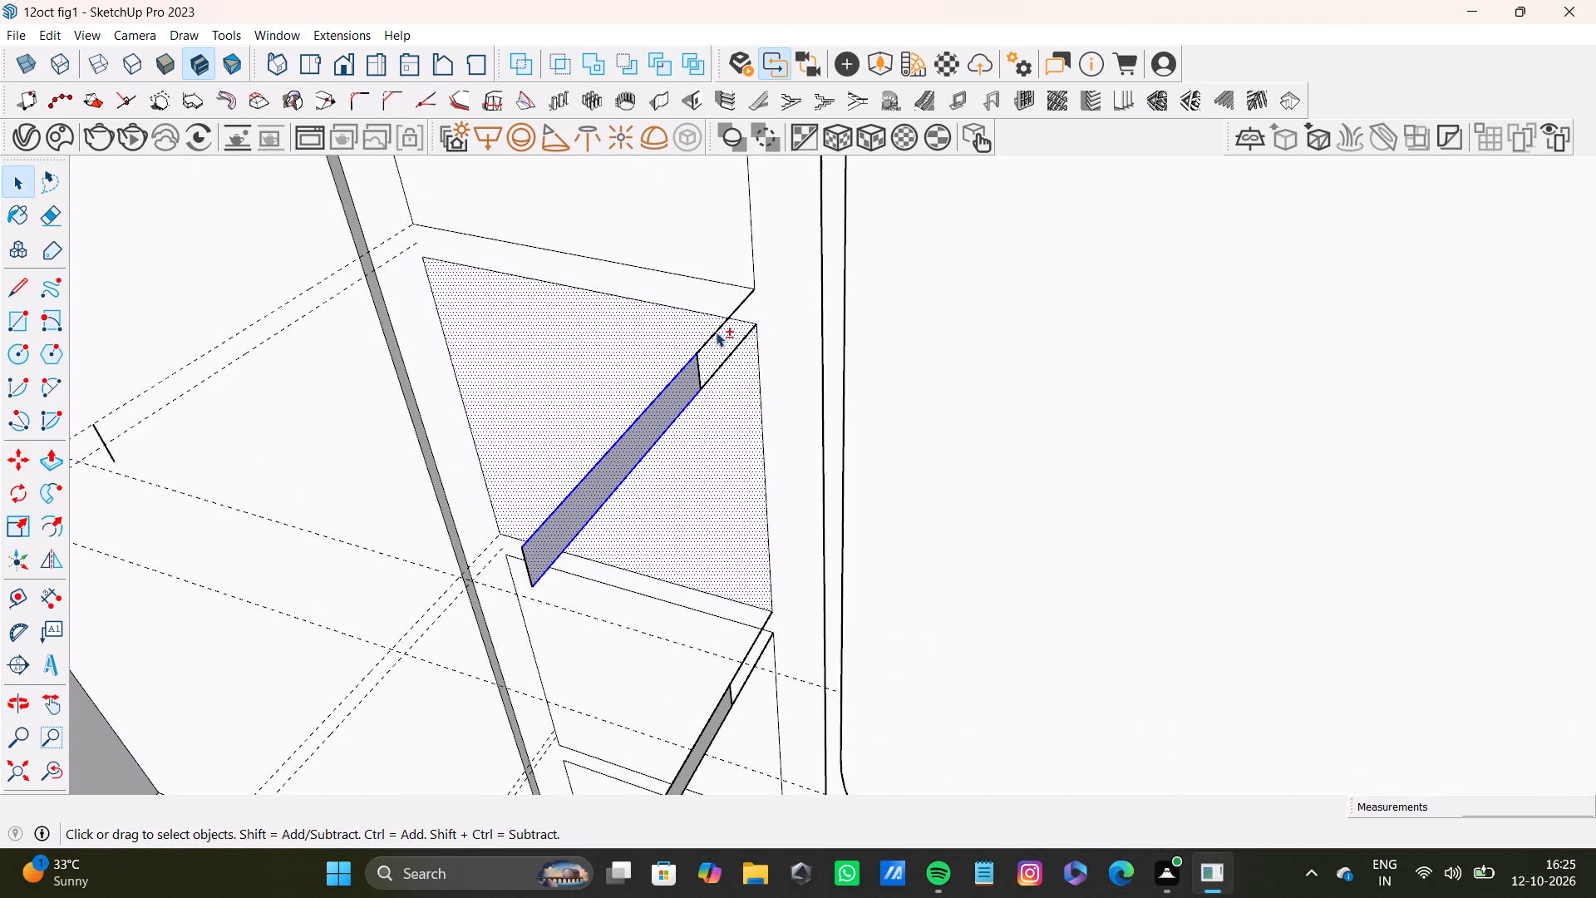
pyautogui.keyDown('shift'); pyautogui.click(718, 331); pyautogui.keyUp('shift')
pyautogui.keyDown('shift'); pyautogui.click(725, 368); pyautogui.keyUp('shift')
pyautogui.keyDown('shift'); pyautogui.click(720, 366); pyautogui.keyUp('shift')
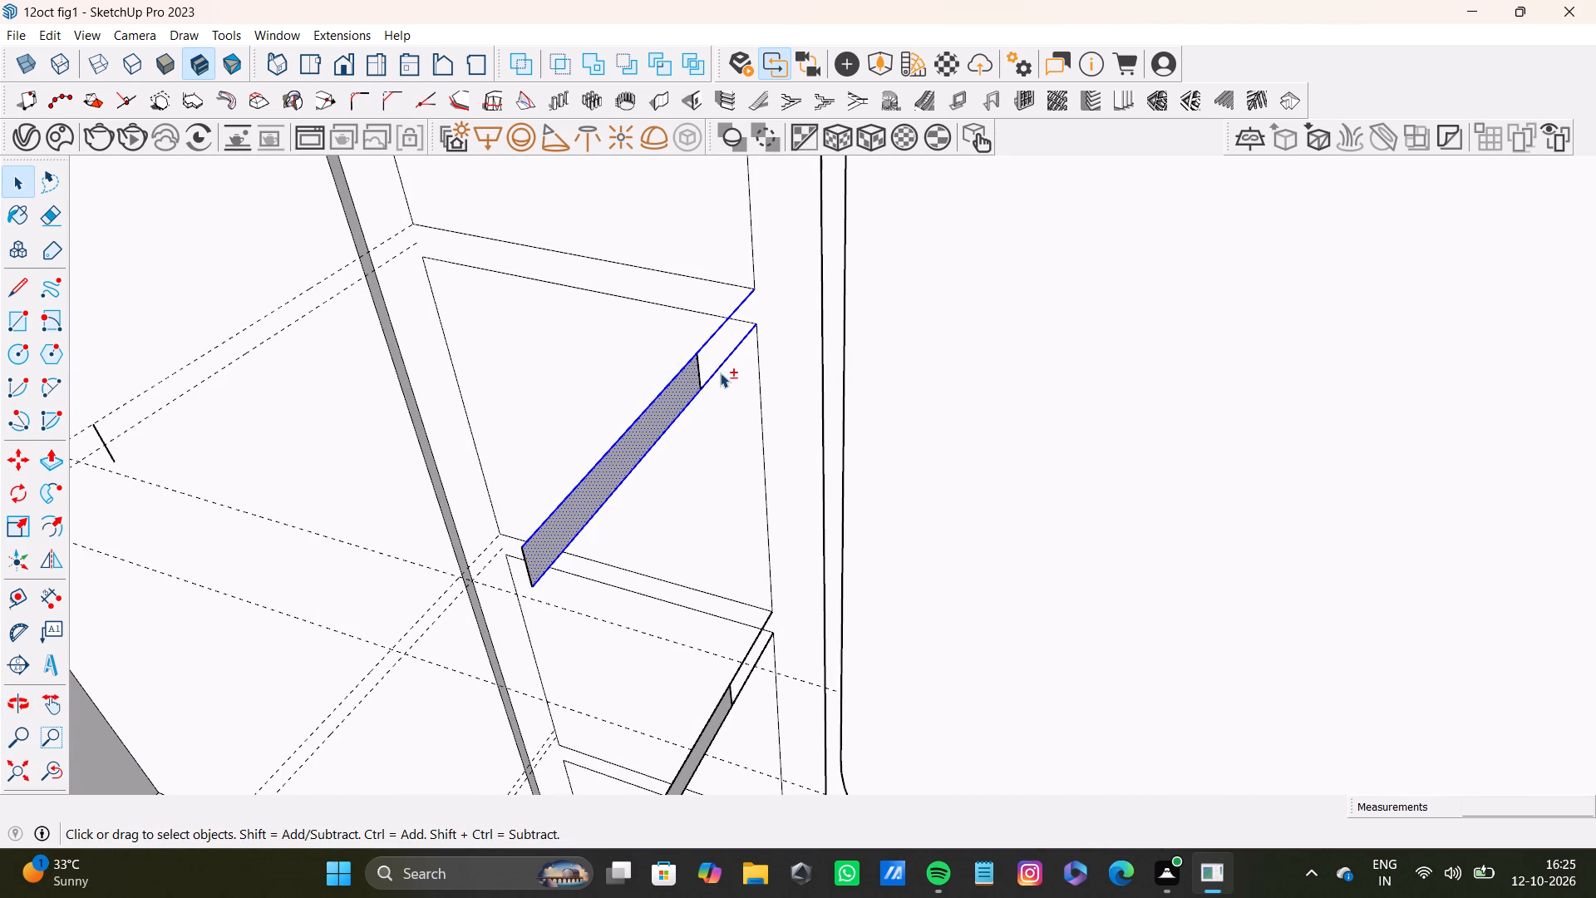
pyautogui.keyDown('shift'); pyautogui.click(699, 370); pyautogui.keyUp('shift')
pyautogui.hotkey('shift', 'Delete')
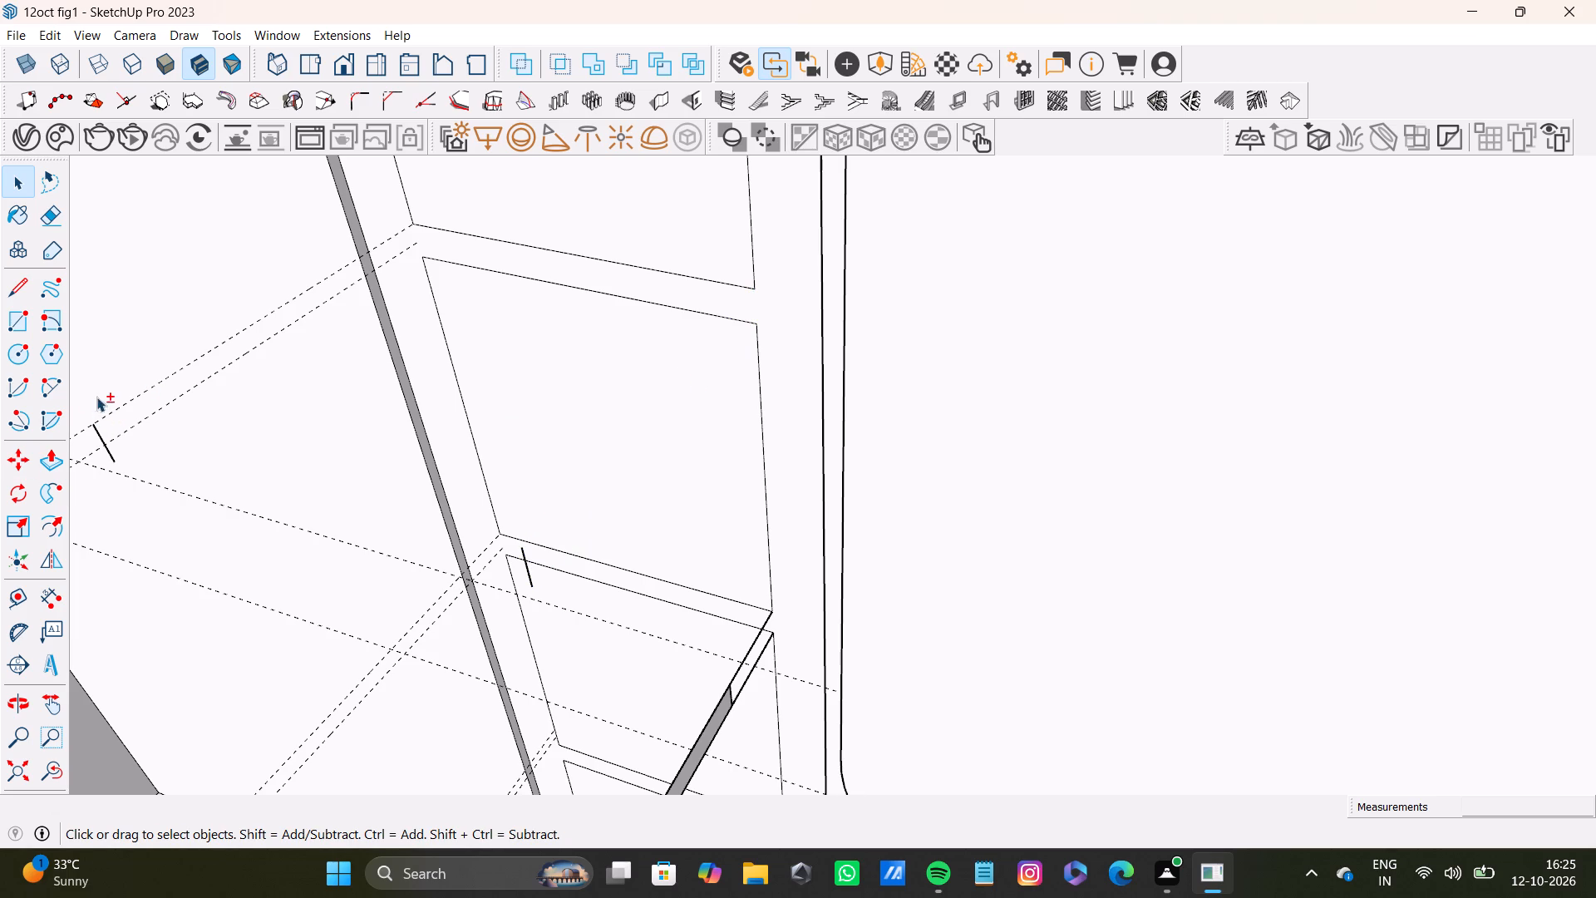
# Delete the two stray short end edges left floating in front of the column by the removed shelf strips.
pyautogui.keyDown('shift'); pyautogui.moveTo(95, 402); pyautogui.dragTo(140, 488); pyautogui.keyUp('shift')
pyautogui.keyDown('shift'); pyautogui.scroll(-5, 245, 436); pyautogui.keyUp('shift')
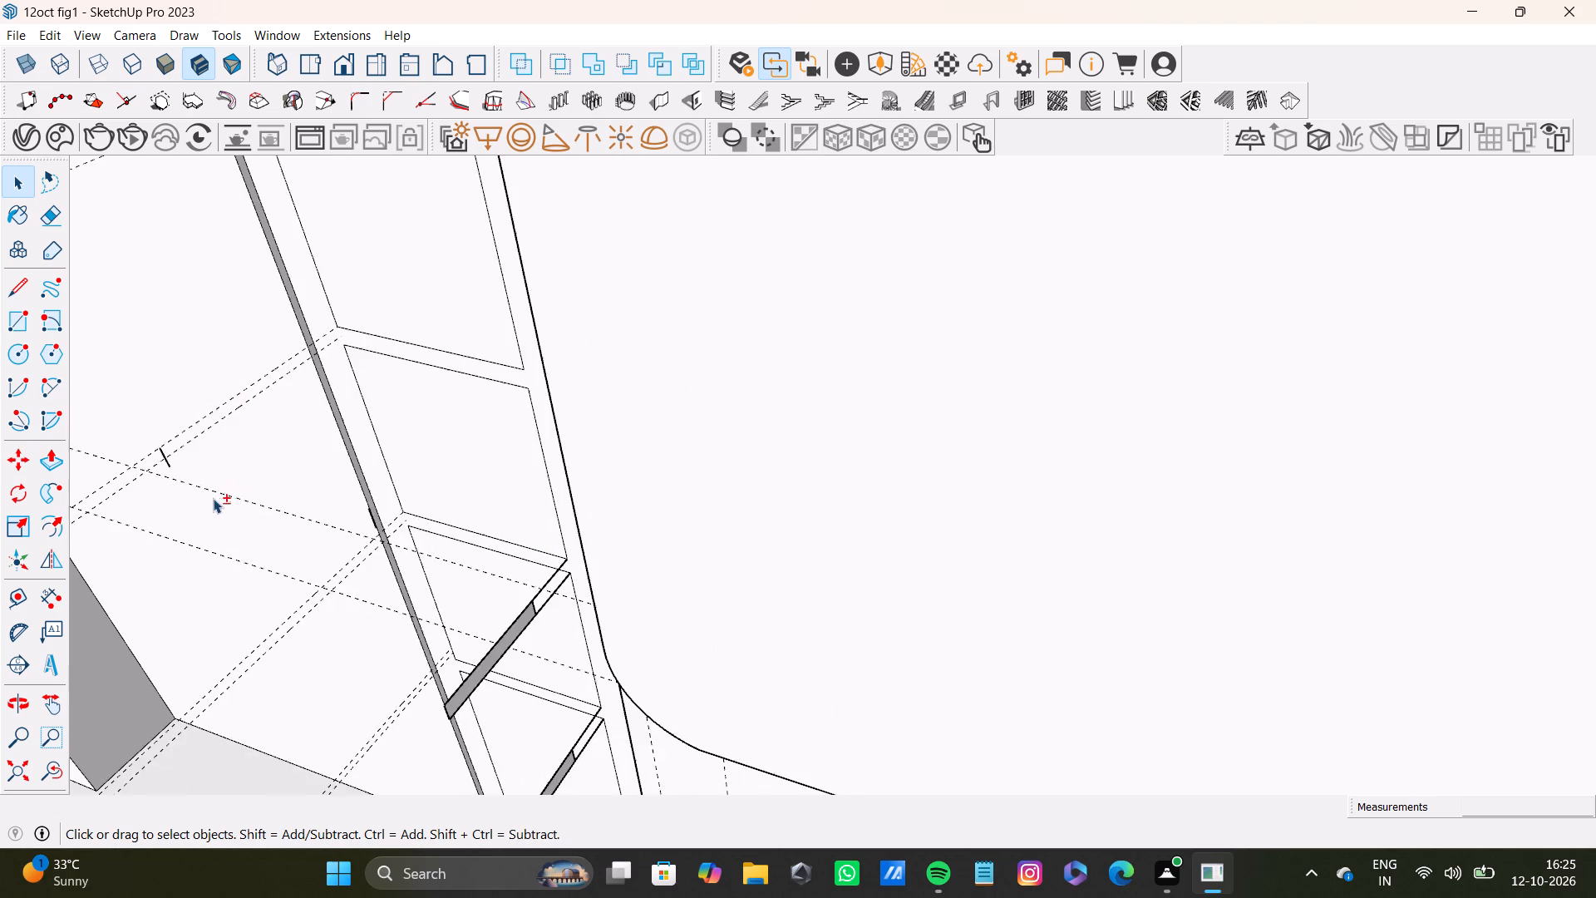
pyautogui.keyDown('shift'); pyautogui.moveTo(222, 508); pyautogui.dragTo(338, 495, button='middle'); pyautogui.keyUp('shift')
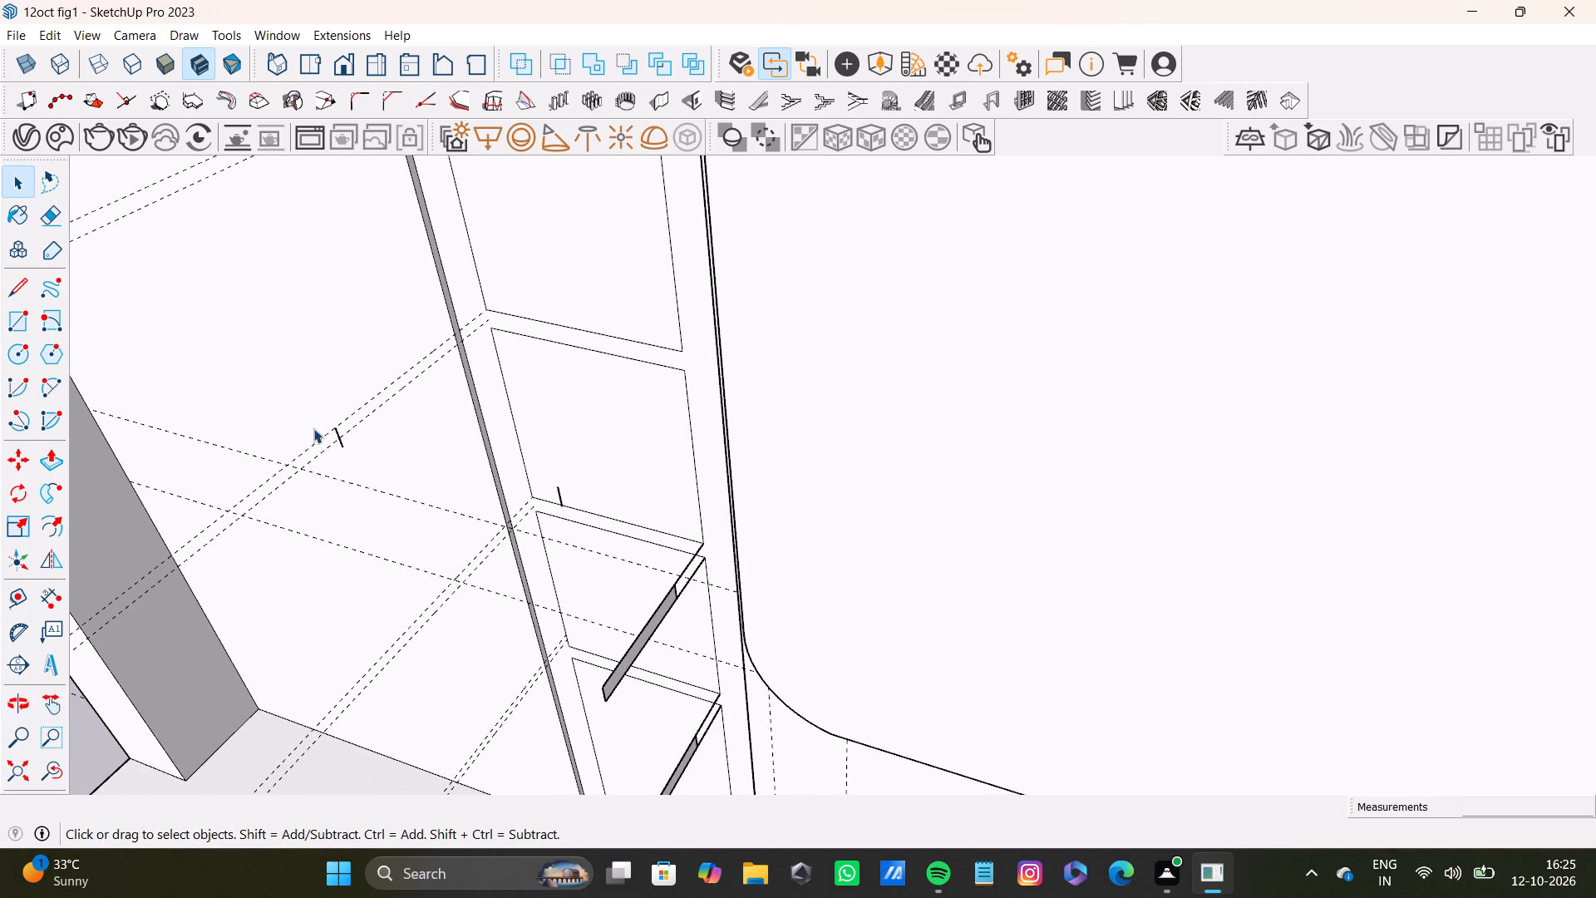
pyautogui.moveTo(322, 425); pyautogui.dragTo(586, 539)
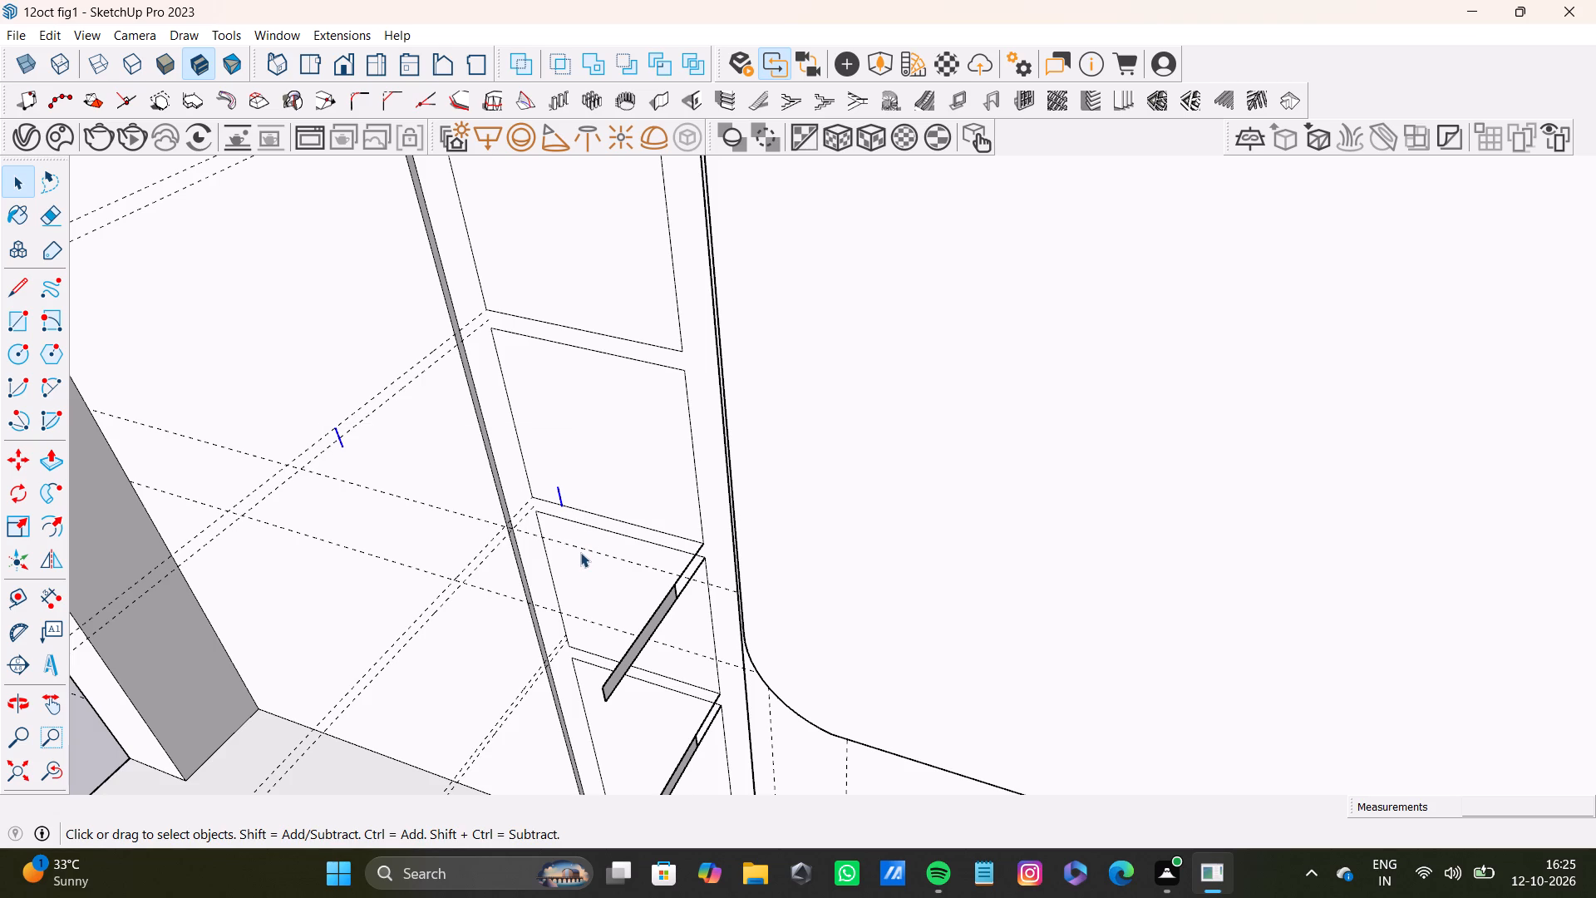
pyautogui.press('Delete')
pyautogui.scroll(-7, 562, 689)
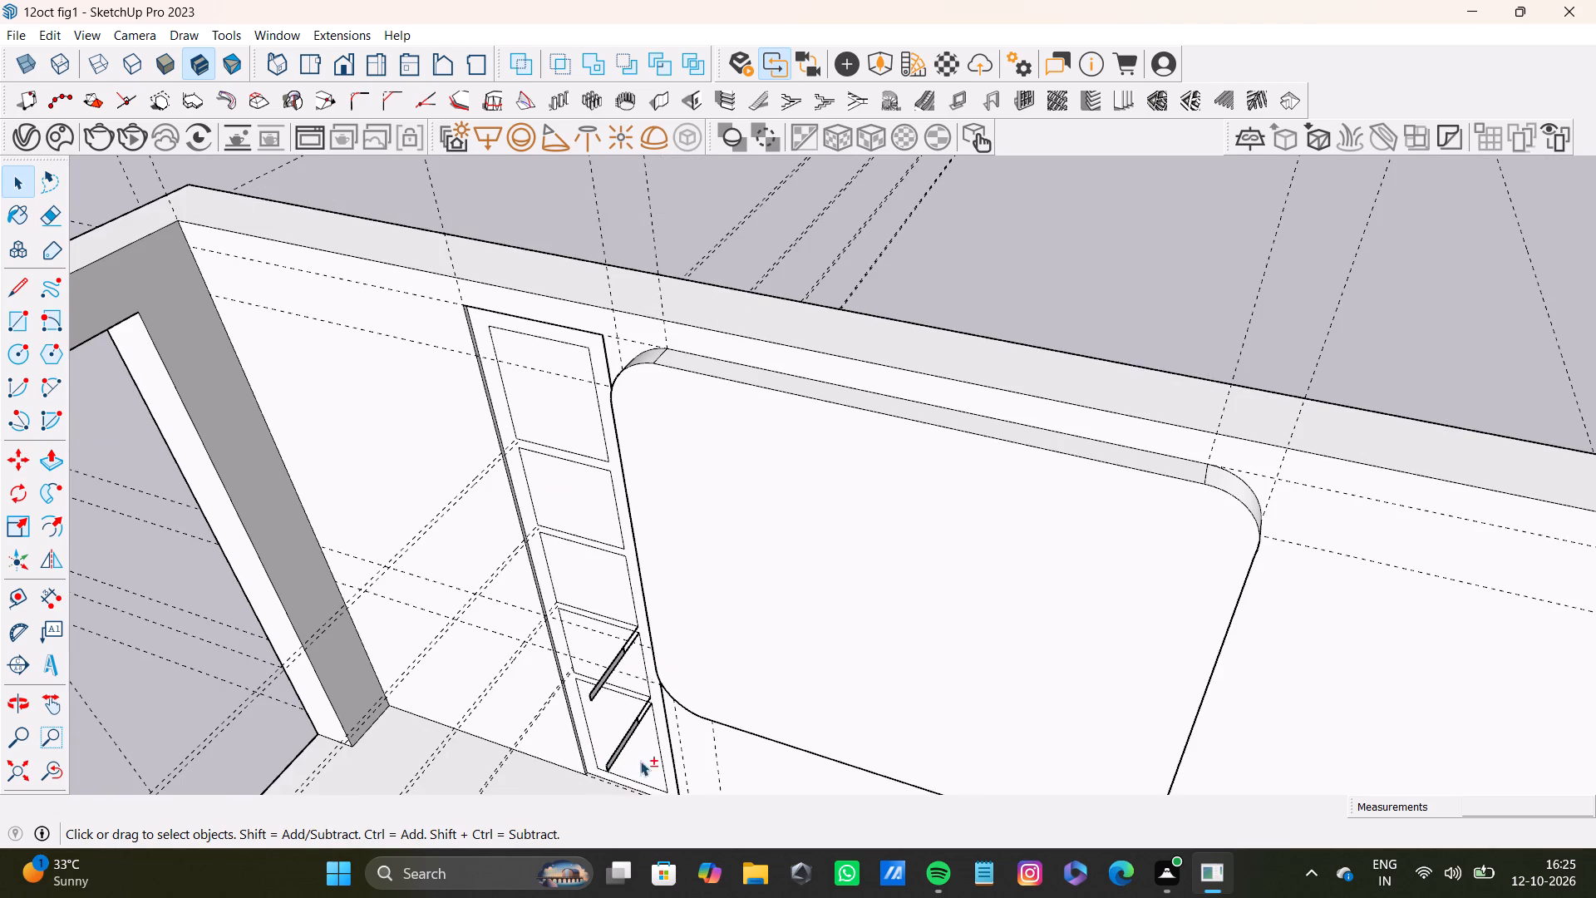
pyautogui.scroll(7, 623, 624)
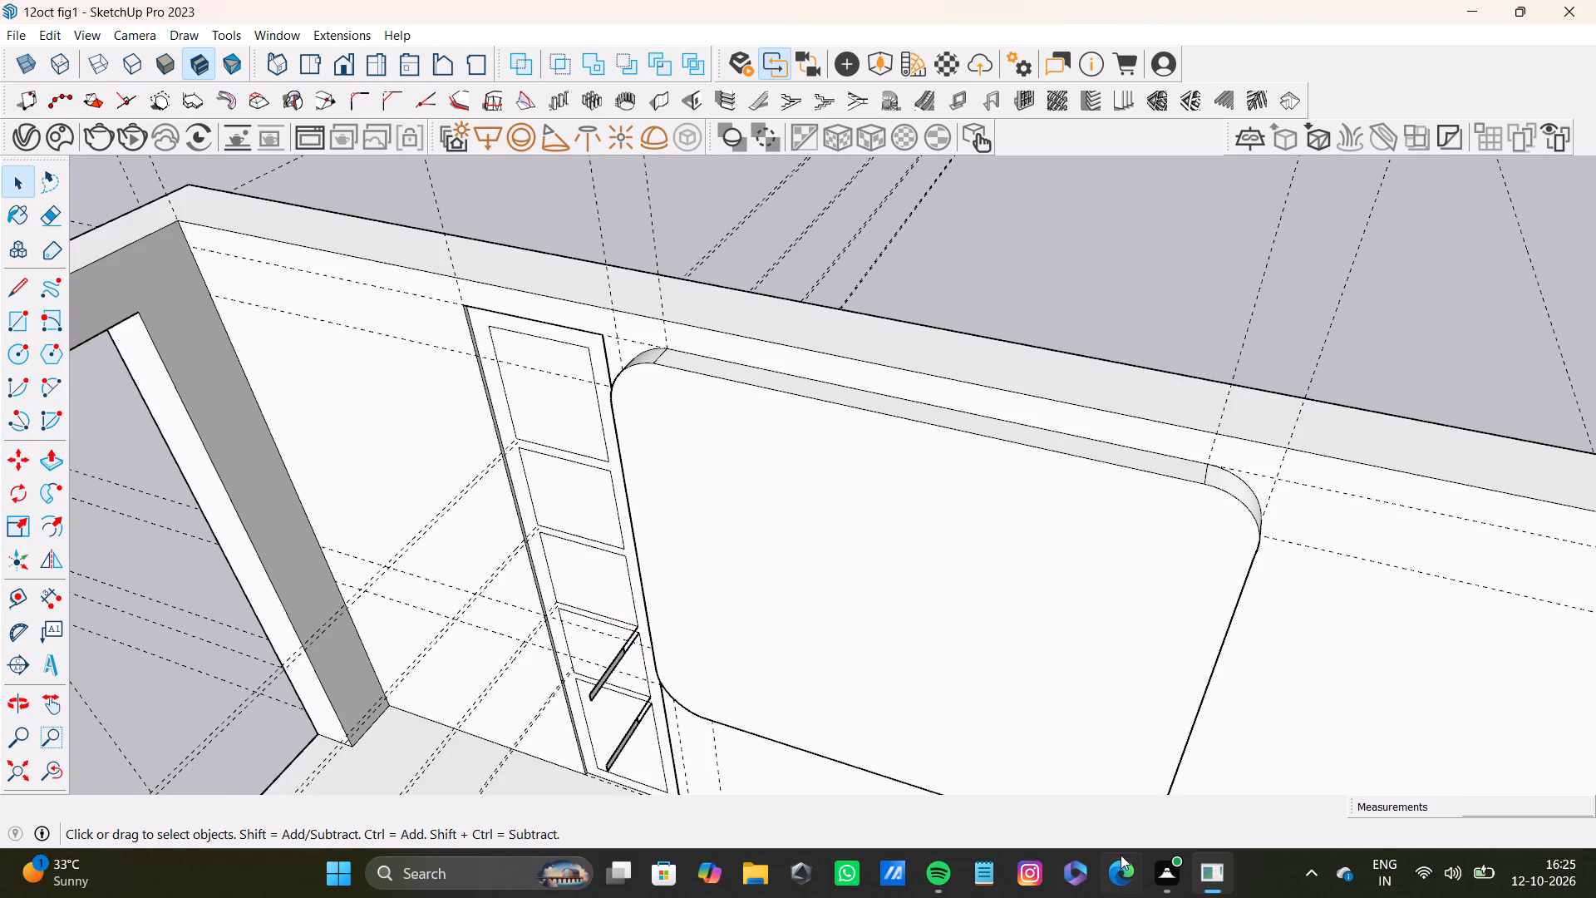
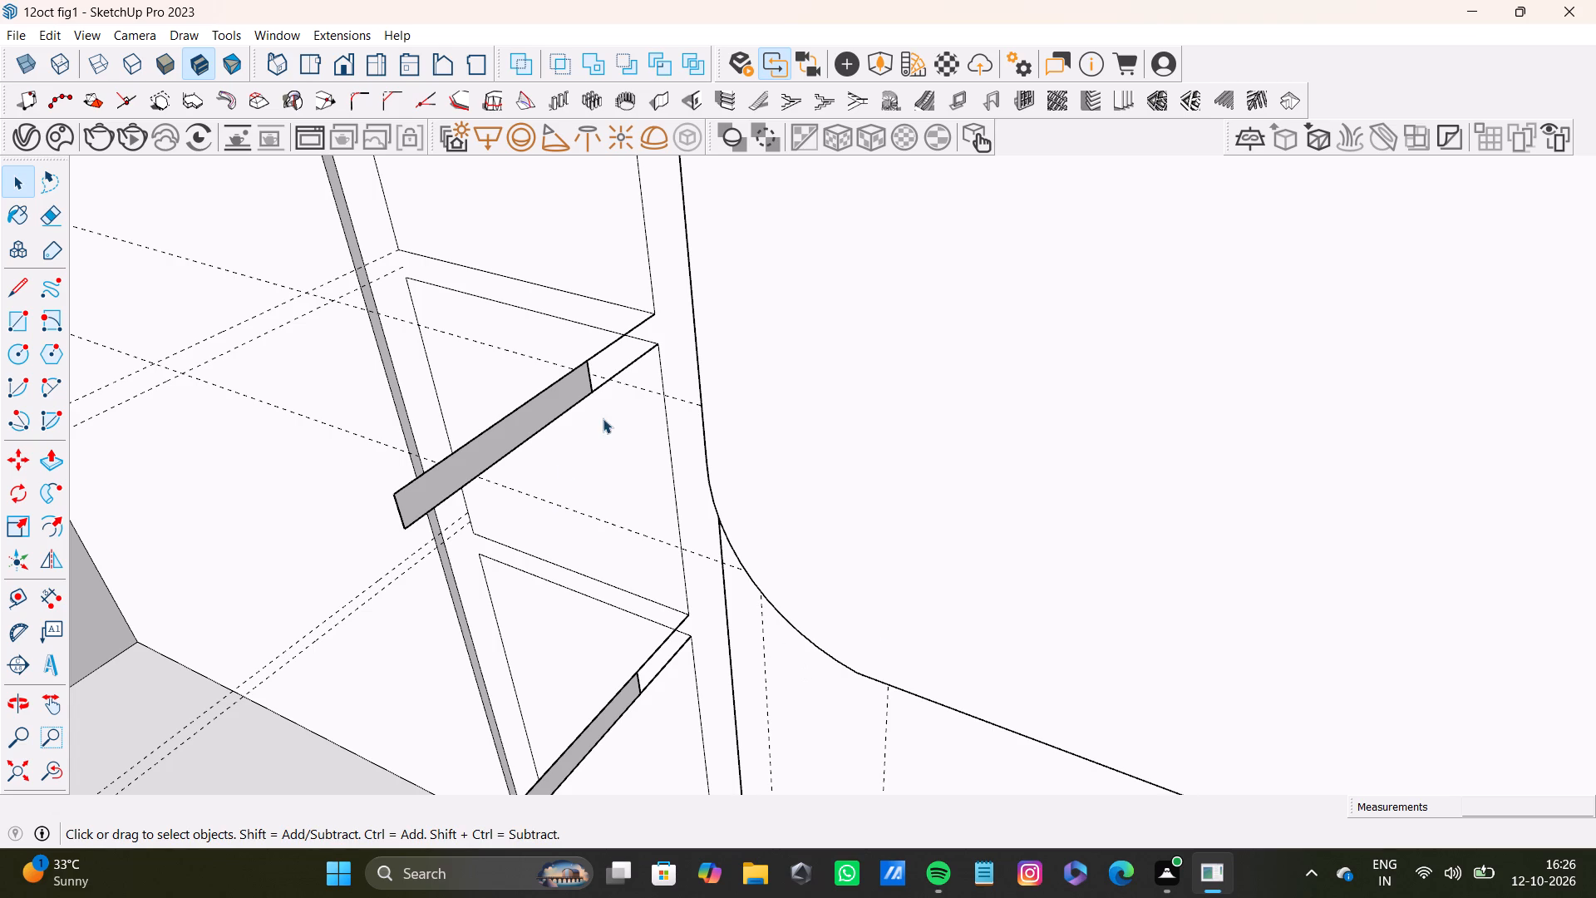
# Select the long narrow grey face of the upper strip that crosses the thin vertical panel.
pyautogui.scroll(4, 444, 491)
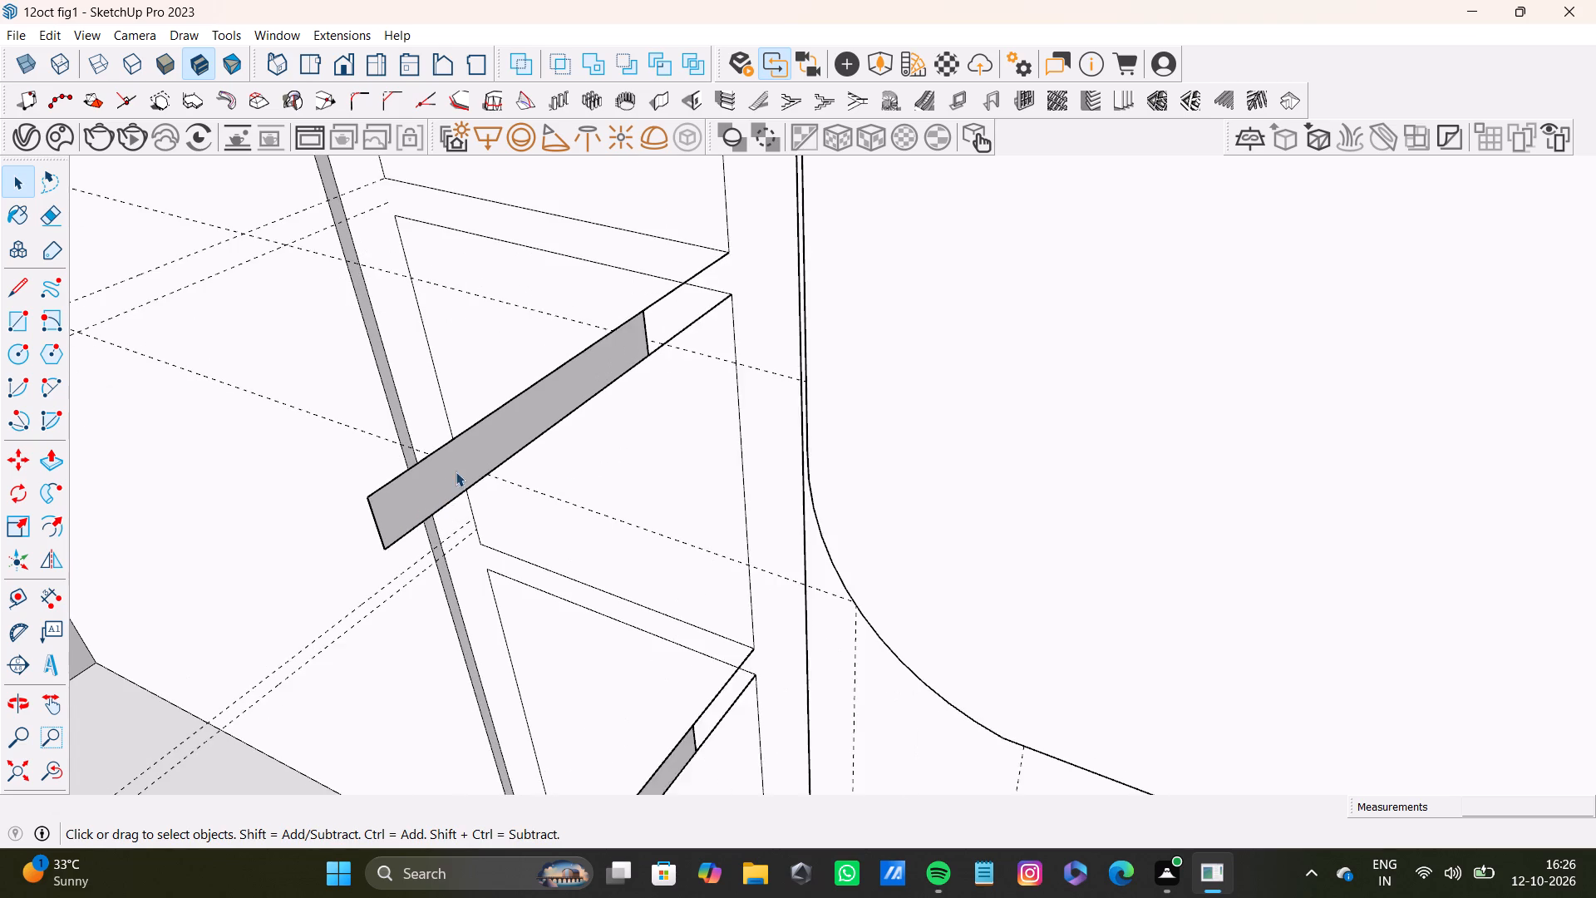
pyautogui.keyDown('shift'); pyautogui.scroll(-4, 456, 471); pyautogui.keyUp('shift')
pyautogui.keyDown('shift'); pyautogui.moveTo(473, 496); pyautogui.dragTo(406, 560, button='middle'); pyautogui.keyUp('shift')
pyautogui.scroll(8, 379, 544)
pyautogui.press('space')
pyautogui.keyDown('shift'); pyautogui.click(383, 516); pyautogui.keyUp('shift')
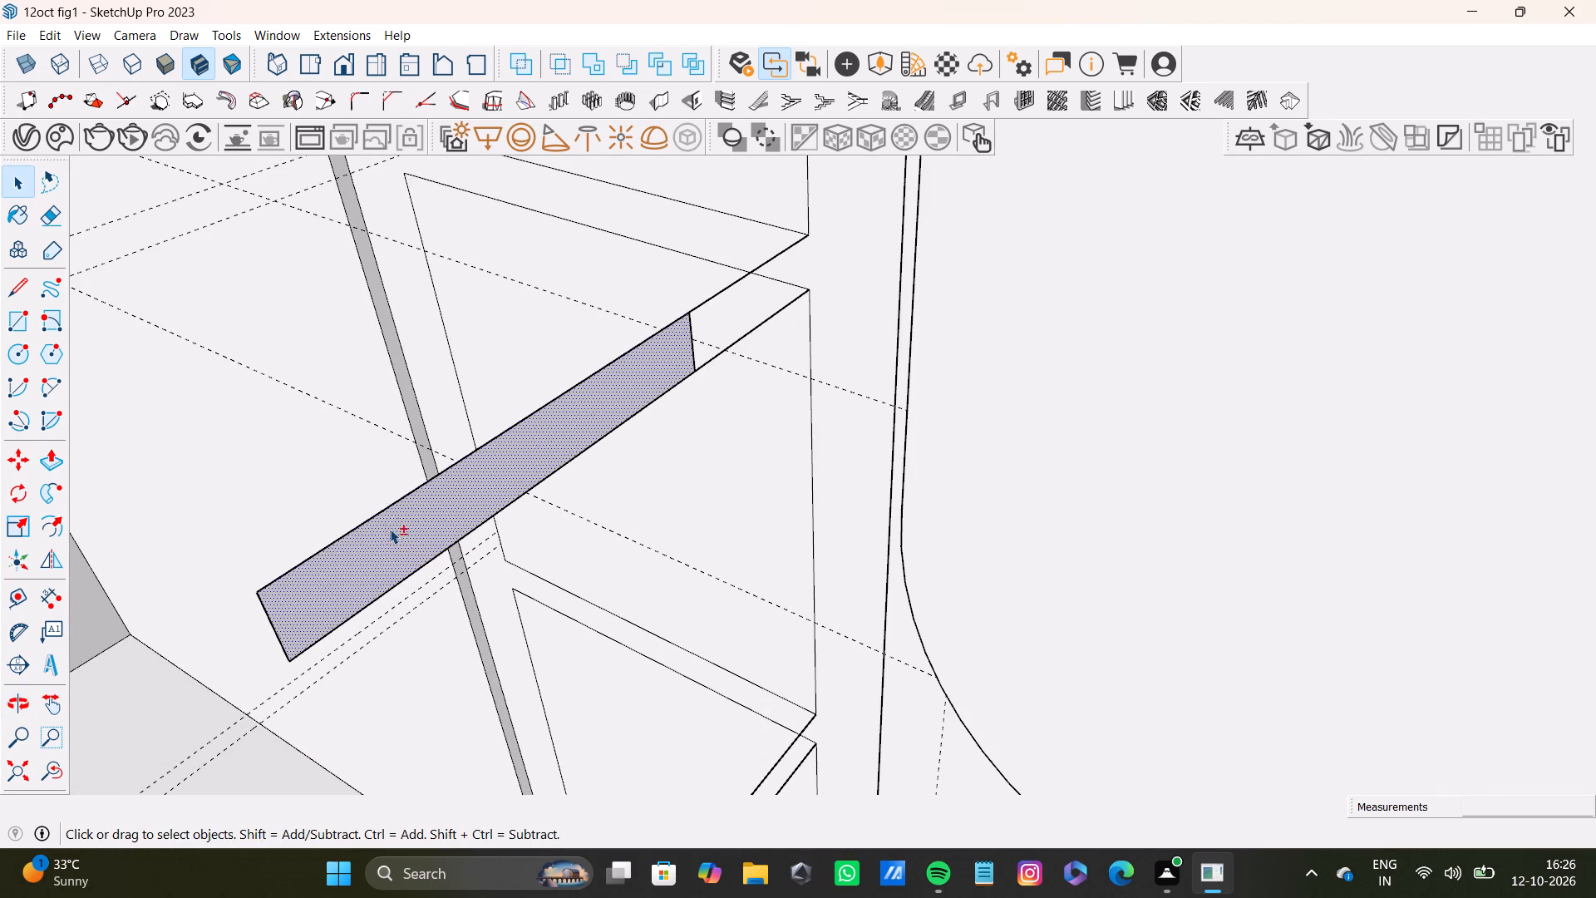
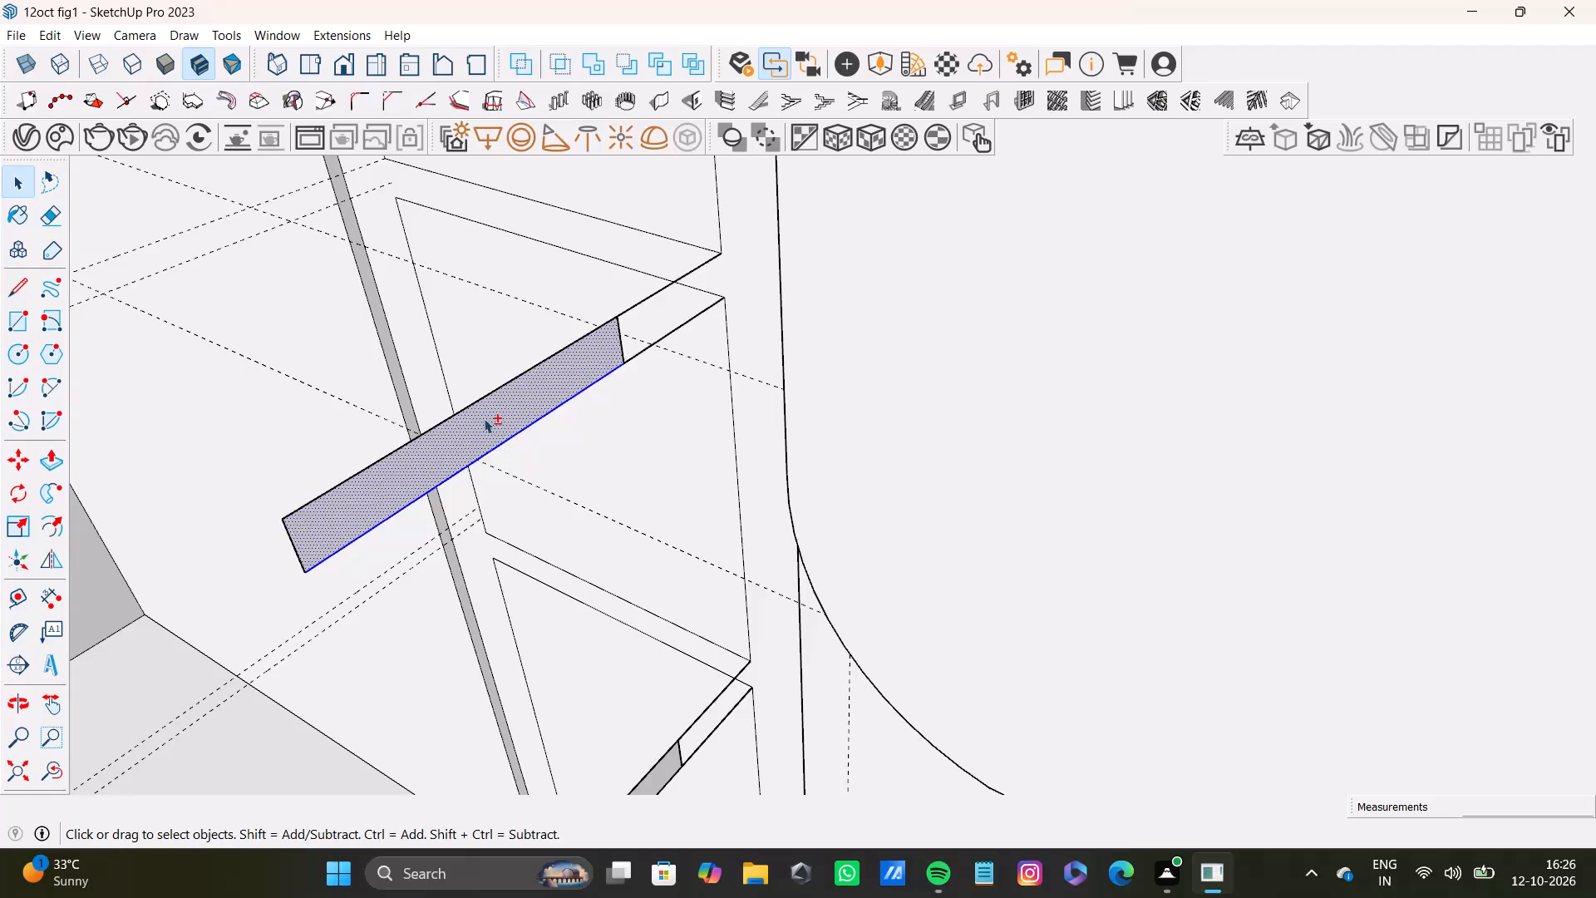
# Add the bounding edges of the upper strip to the selection and delete them together with its long grey face.
pyautogui.click(485, 417)
pyautogui.click(480, 402)
pyautogui.click(492, 422)
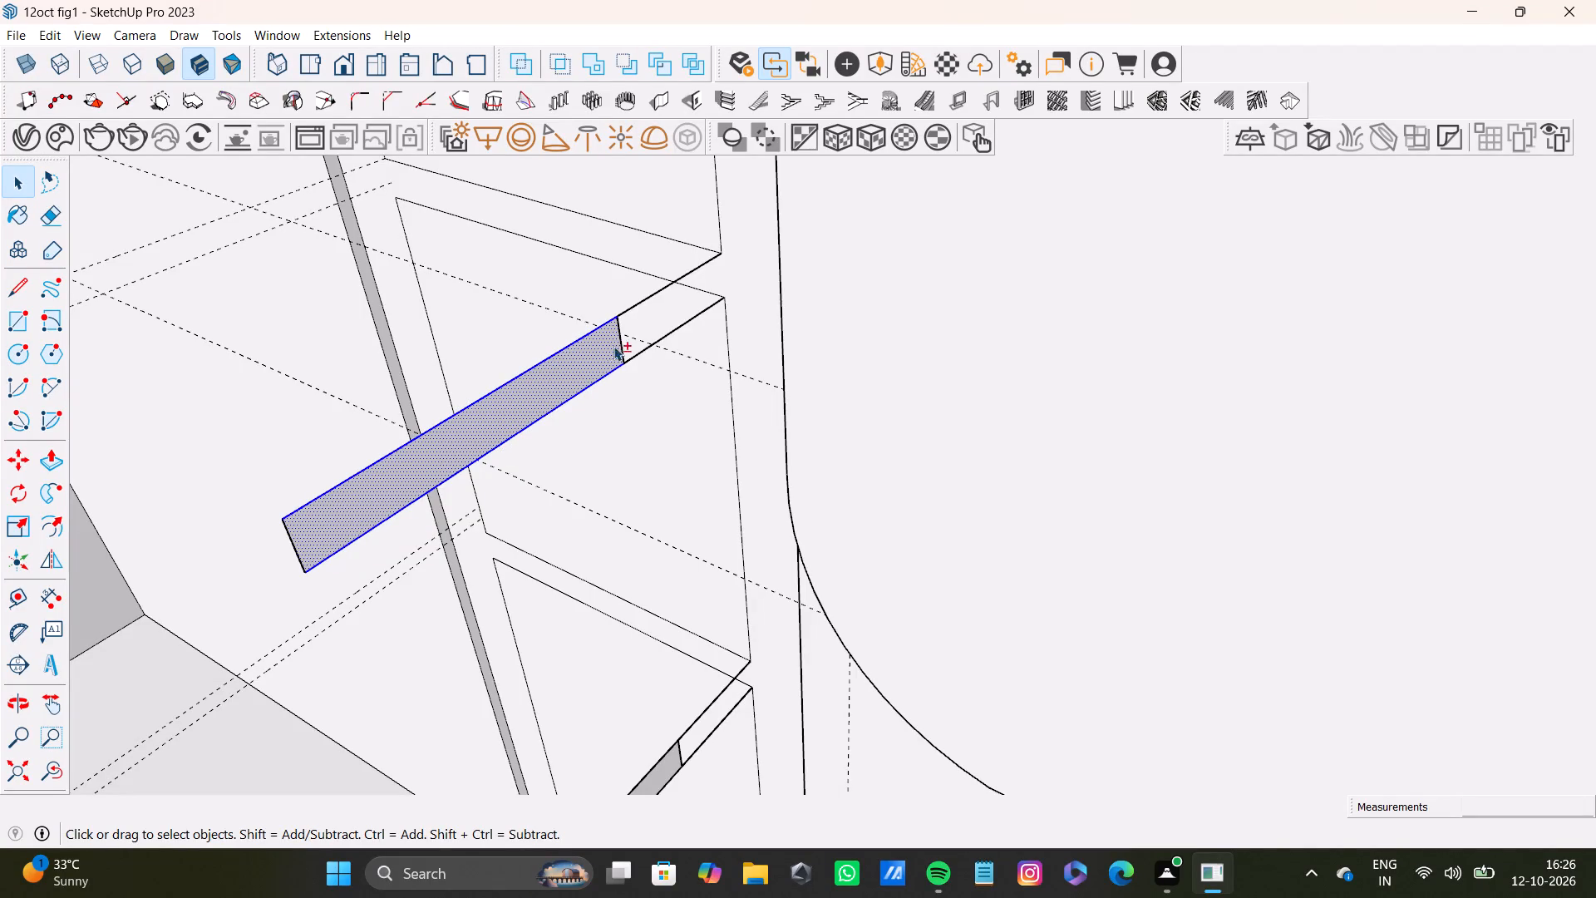
pyautogui.click(622, 350)
pyautogui.click(639, 303)
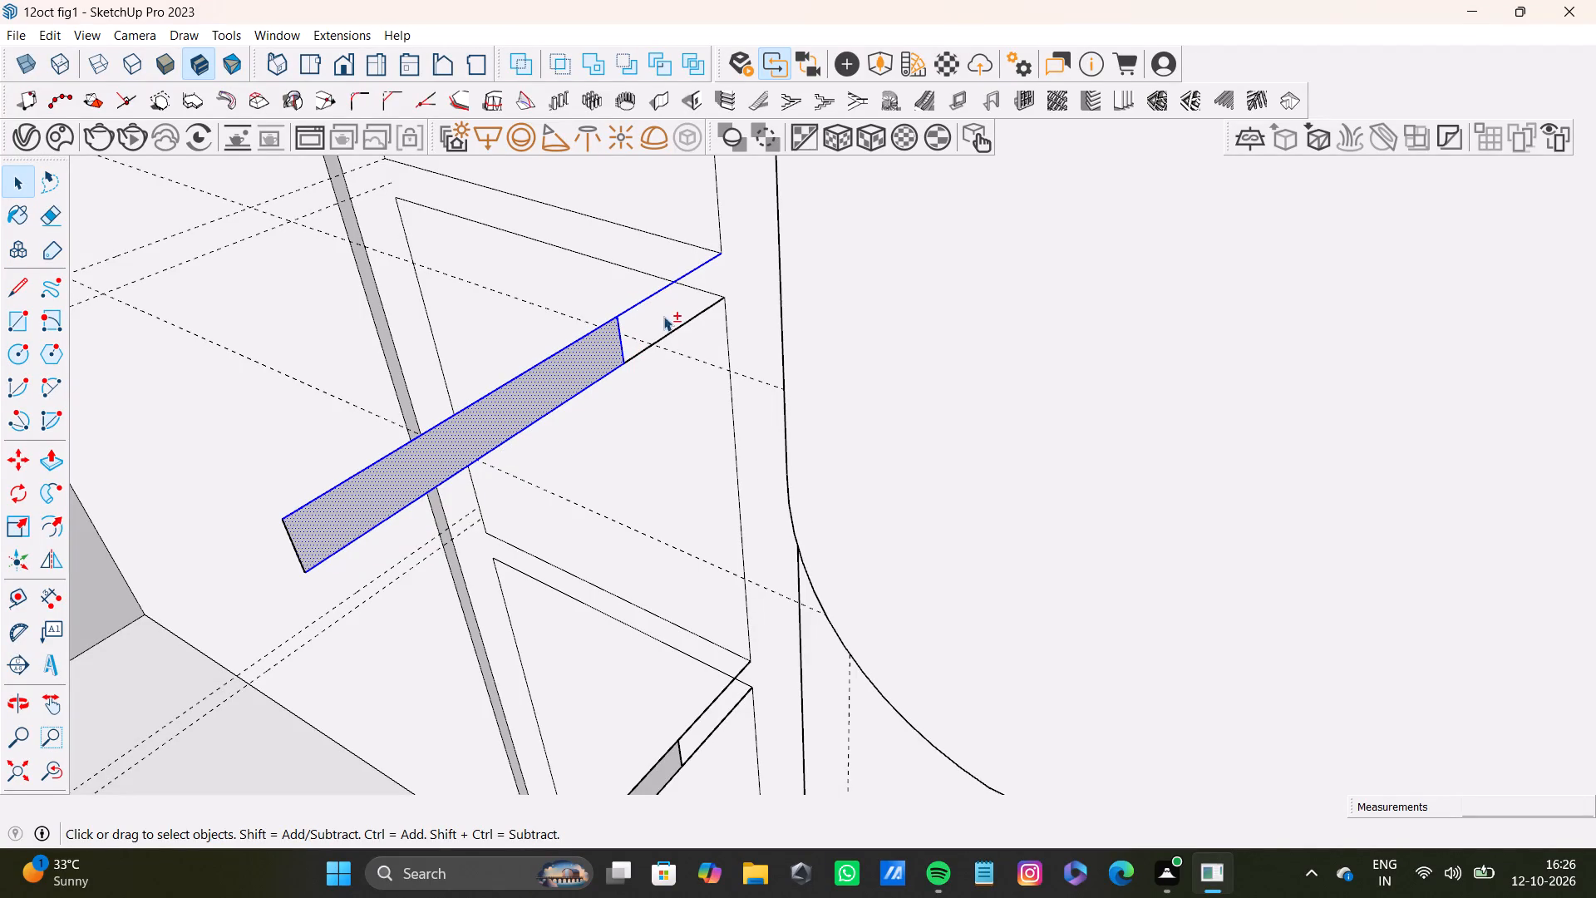
pyautogui.click(663, 336)
pyautogui.click(299, 560)
pyautogui.hotkey('shift', 'Delete')
# Select the lower strip's grey face with all its surrounding edges and delete them.
pyautogui.scroll(-7, 524, 558)
pyautogui.moveTo(614, 590); pyautogui.dragTo(614, 476, button='middle')
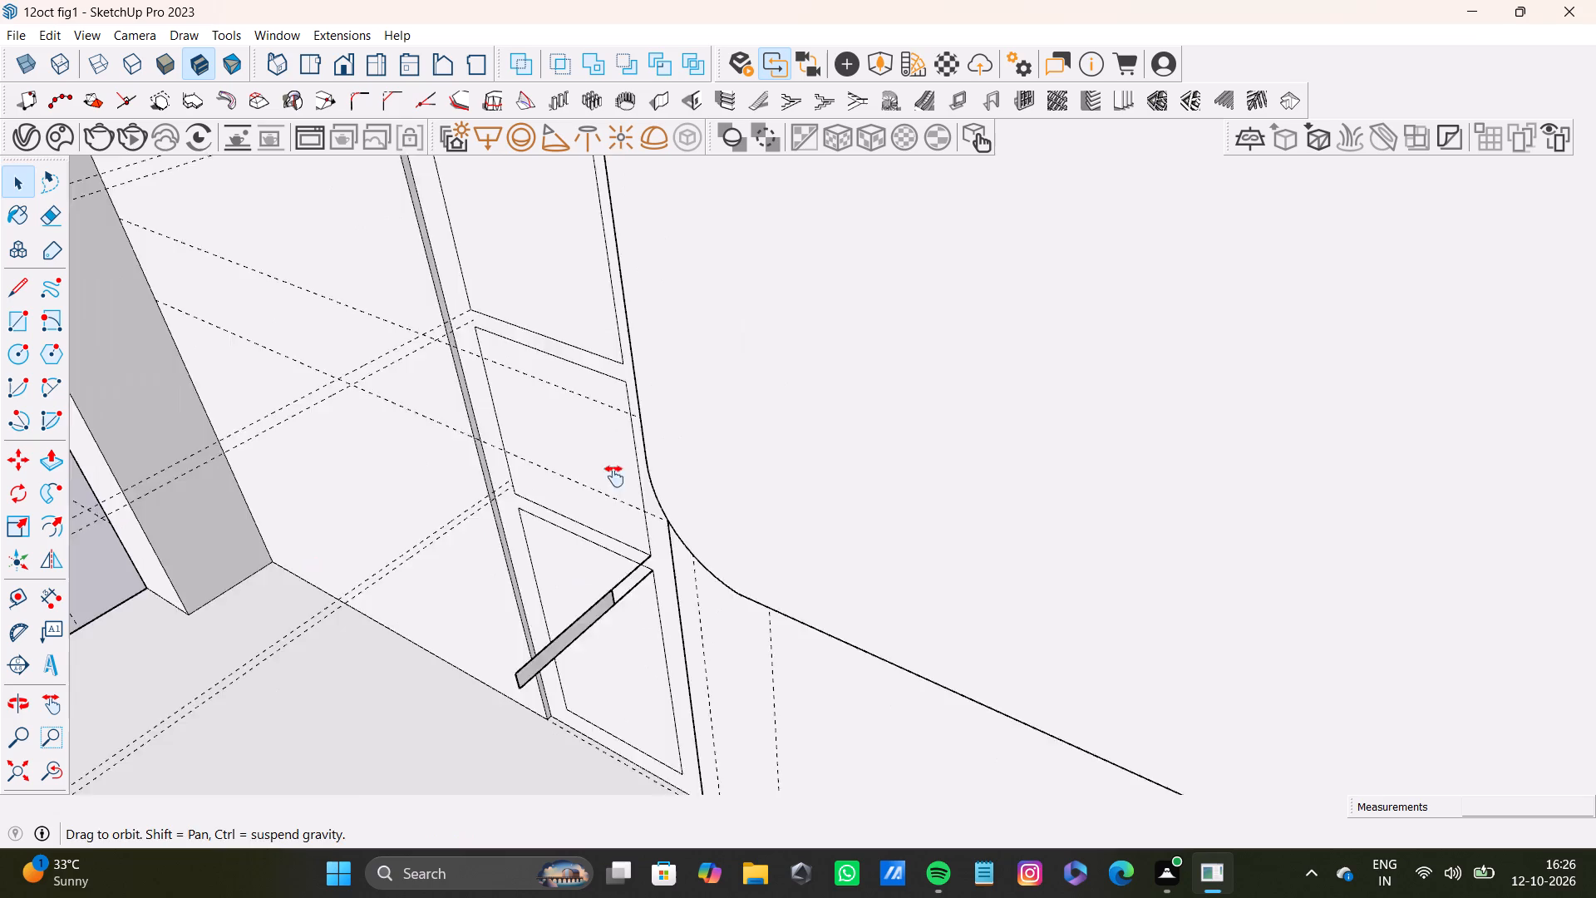
pyautogui.moveTo(614, 476); pyautogui.dragTo(616, 437, button='middle')
pyautogui.scroll(9, 577, 482)
pyautogui.moveTo(610, 488); pyautogui.dragTo(555, 476, button='middle')
pyautogui.scroll(6, 553, 475)
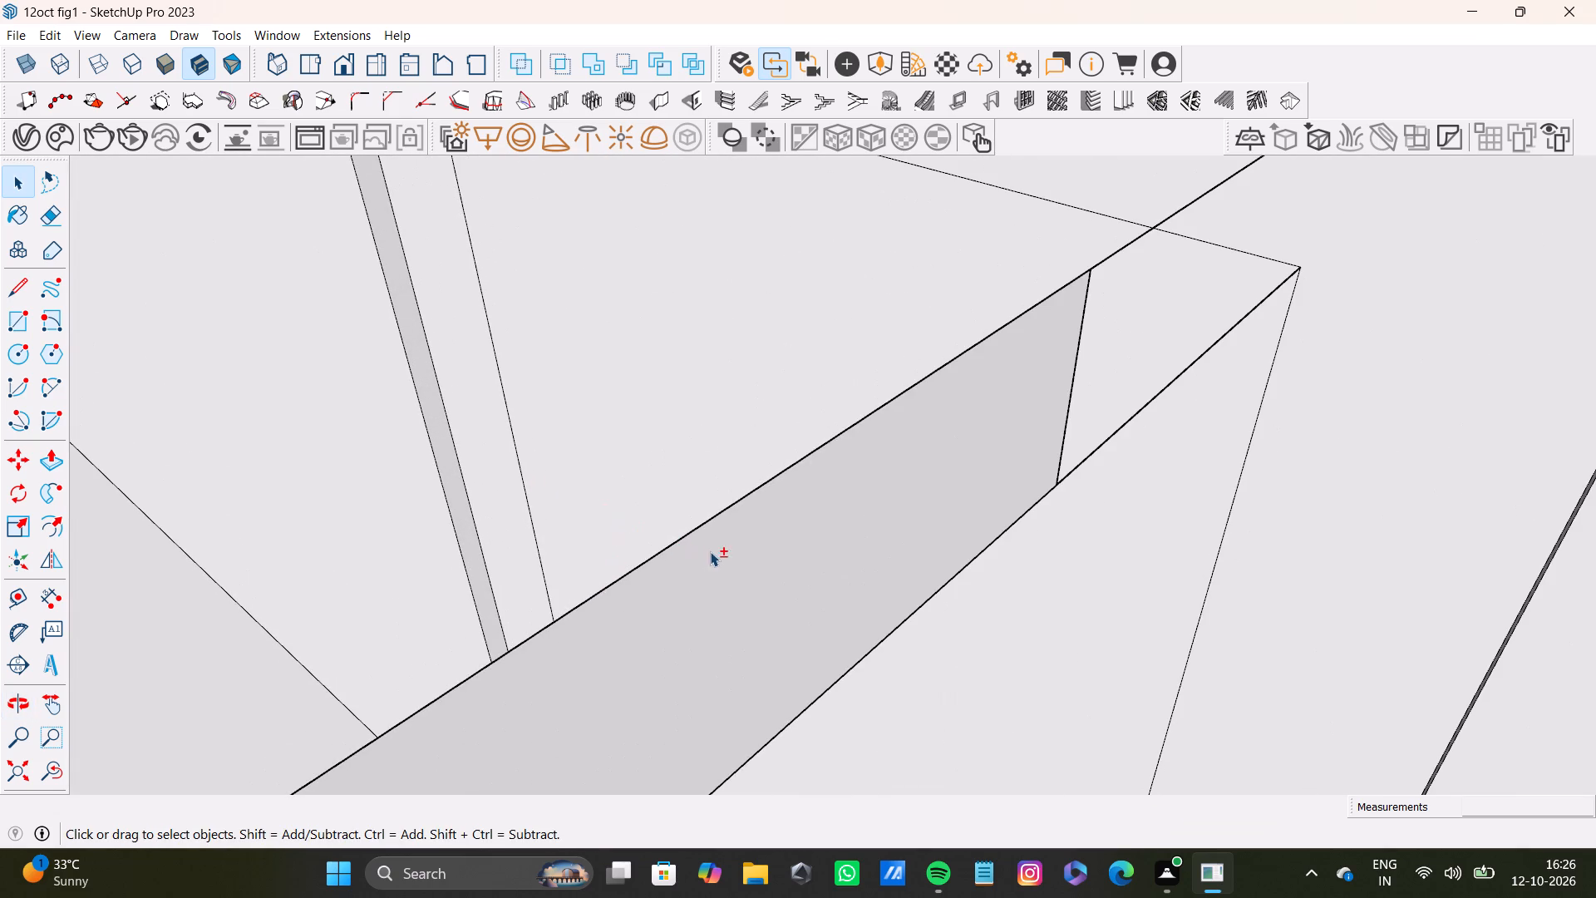
pyautogui.keyDown('shift'); pyautogui.click(714, 521); pyautogui.keyUp('shift')
pyautogui.keyDown('shift'); pyautogui.click(722, 555); pyautogui.keyUp('shift')
pyautogui.keyDown('shift'); pyautogui.click(1062, 454); pyautogui.keyUp('shift')
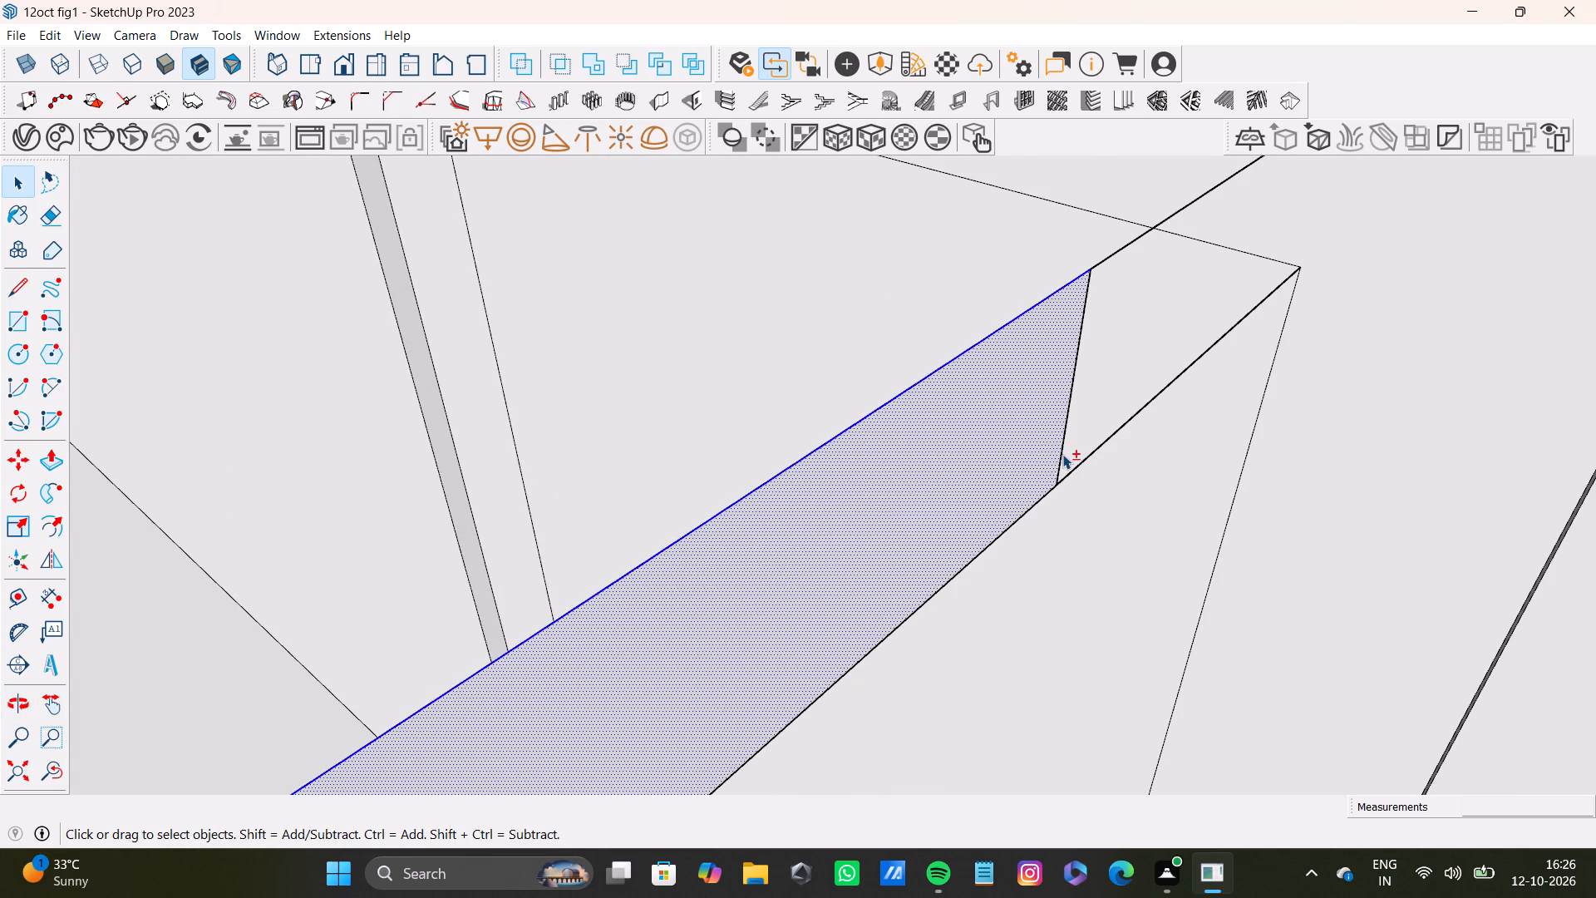
pyautogui.keyDown('shift'); pyautogui.click(1102, 451); pyautogui.keyUp('shift')
pyautogui.keyDown('shift'); pyautogui.click(1129, 245); pyautogui.keyUp('shift')
pyautogui.keyDown('shift'); pyautogui.scroll(-9, 988, 428); pyautogui.keyUp('shift')
pyautogui.keyDown('shift'); pyautogui.moveTo(845, 496); pyautogui.dragTo(892, 226, button='middle'); pyautogui.keyUp('shift')
pyautogui.keyDown('shift'); pyautogui.scroll(3, 501, 520); pyautogui.keyUp('shift')
pyautogui.keyDown('shift'); pyautogui.click(576, 531); pyautogui.keyUp('shift')
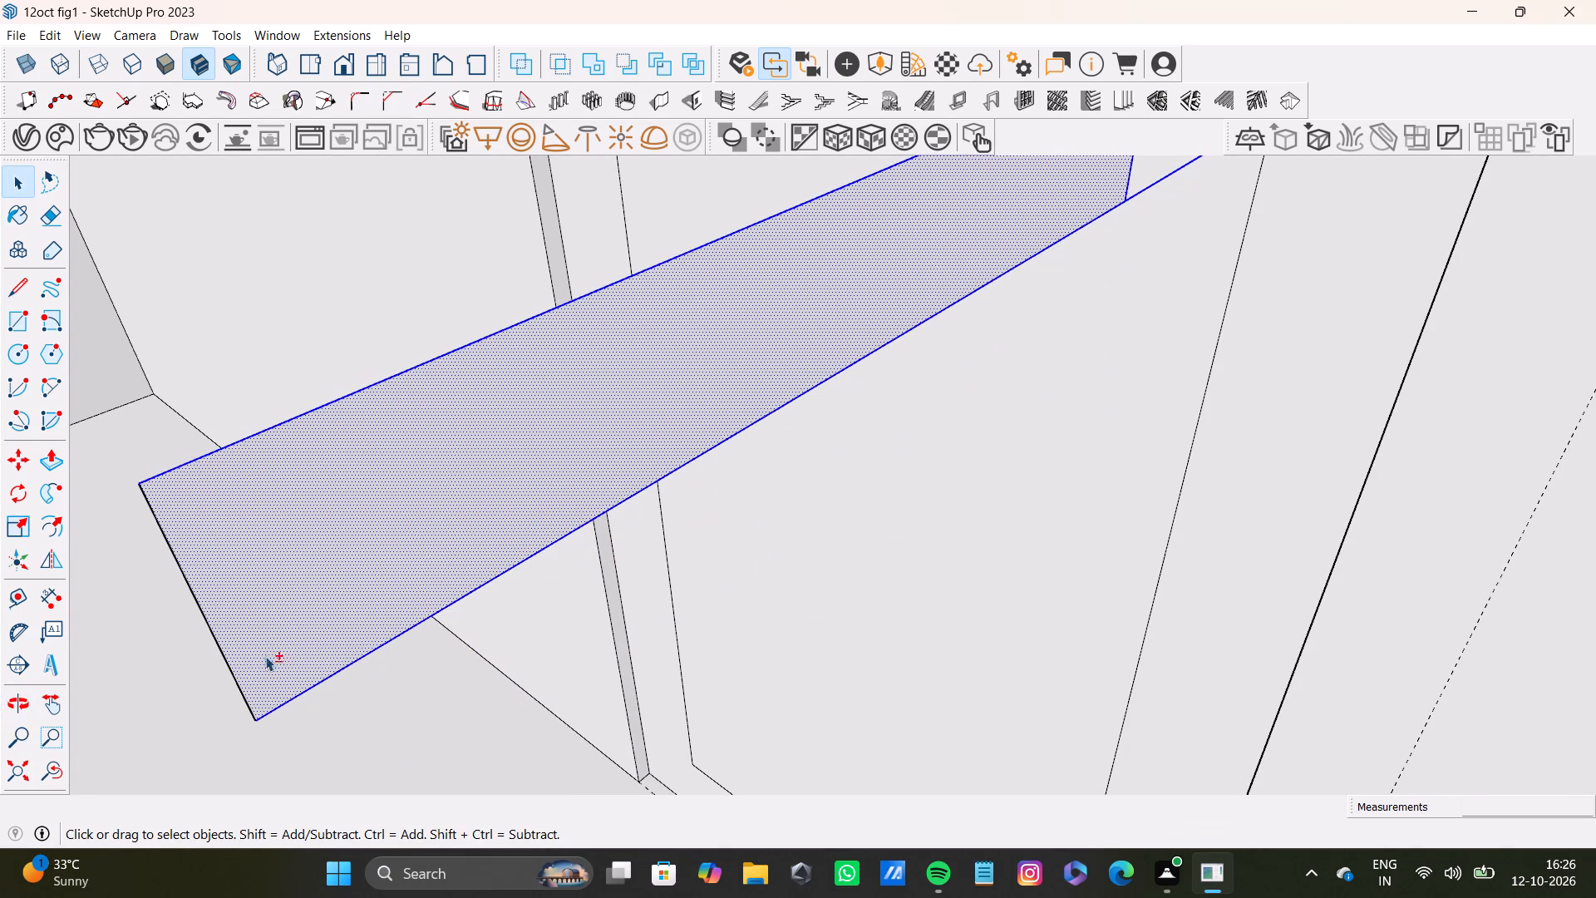
pyautogui.keyDown('shift'); pyautogui.click(242, 693); pyautogui.keyUp('shift')
pyautogui.keyDown('shift'); pyautogui.scroll(-9, 260, 639); pyautogui.keyUp('shift')
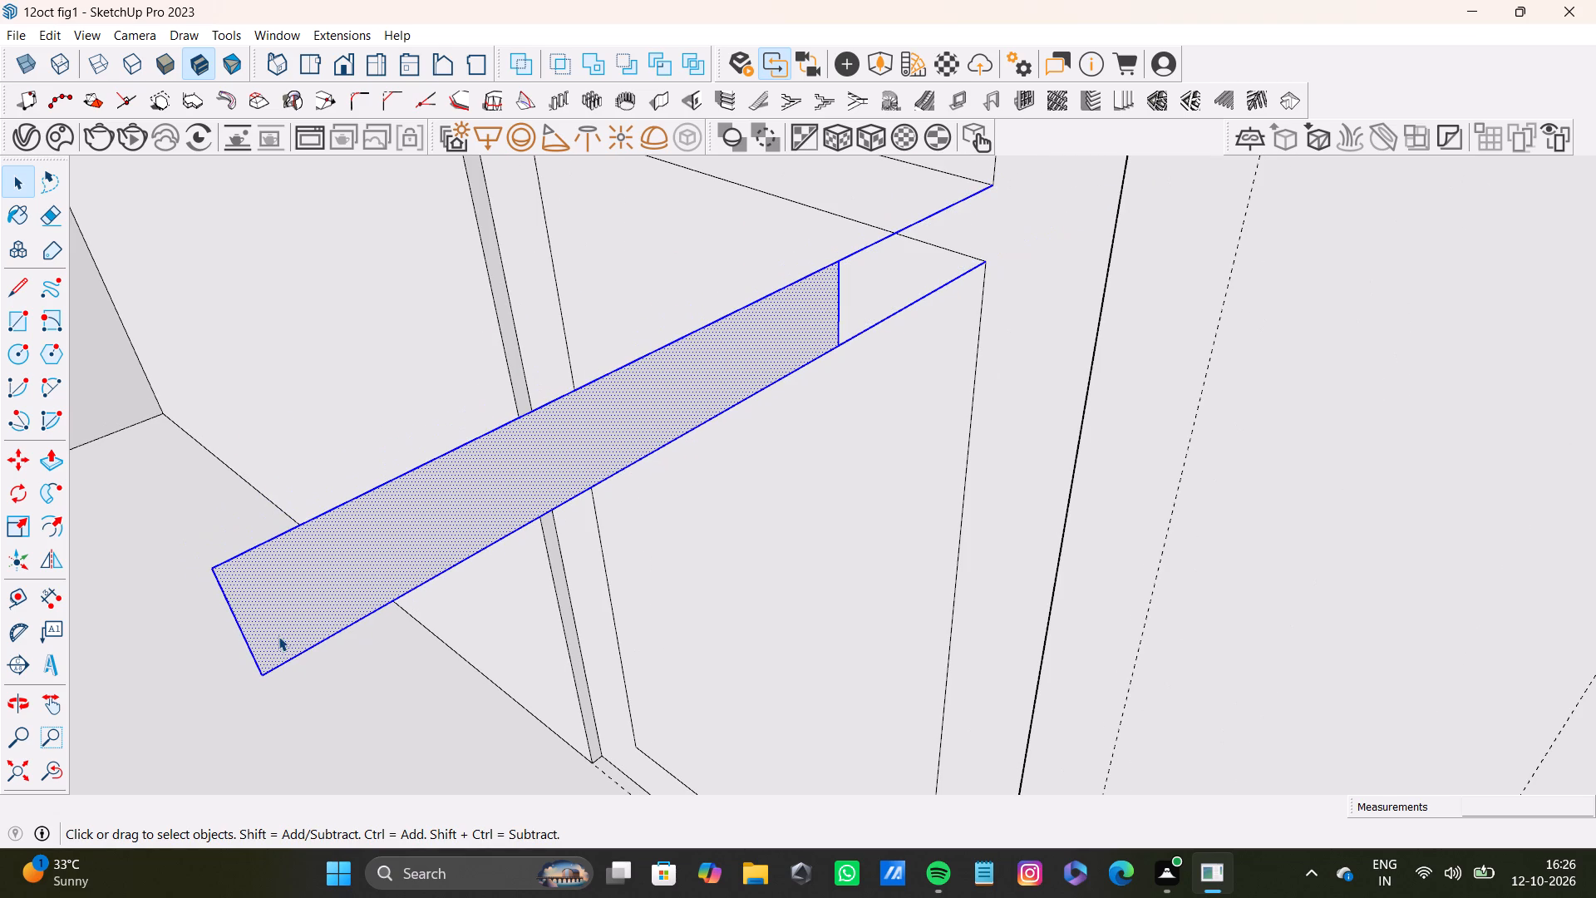
pyautogui.press('Delete')
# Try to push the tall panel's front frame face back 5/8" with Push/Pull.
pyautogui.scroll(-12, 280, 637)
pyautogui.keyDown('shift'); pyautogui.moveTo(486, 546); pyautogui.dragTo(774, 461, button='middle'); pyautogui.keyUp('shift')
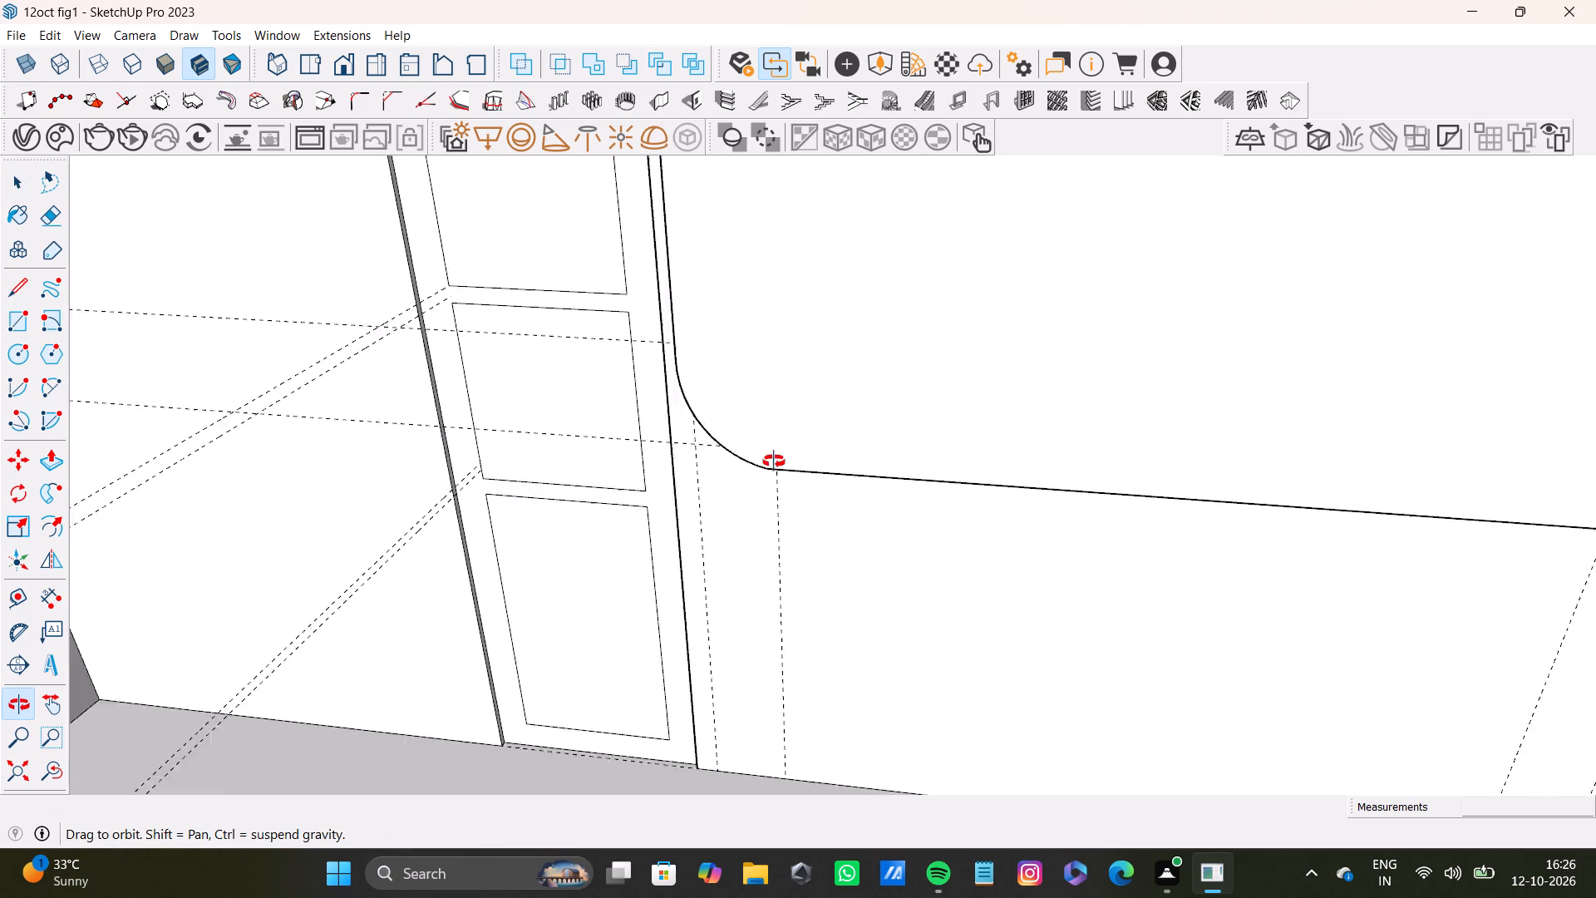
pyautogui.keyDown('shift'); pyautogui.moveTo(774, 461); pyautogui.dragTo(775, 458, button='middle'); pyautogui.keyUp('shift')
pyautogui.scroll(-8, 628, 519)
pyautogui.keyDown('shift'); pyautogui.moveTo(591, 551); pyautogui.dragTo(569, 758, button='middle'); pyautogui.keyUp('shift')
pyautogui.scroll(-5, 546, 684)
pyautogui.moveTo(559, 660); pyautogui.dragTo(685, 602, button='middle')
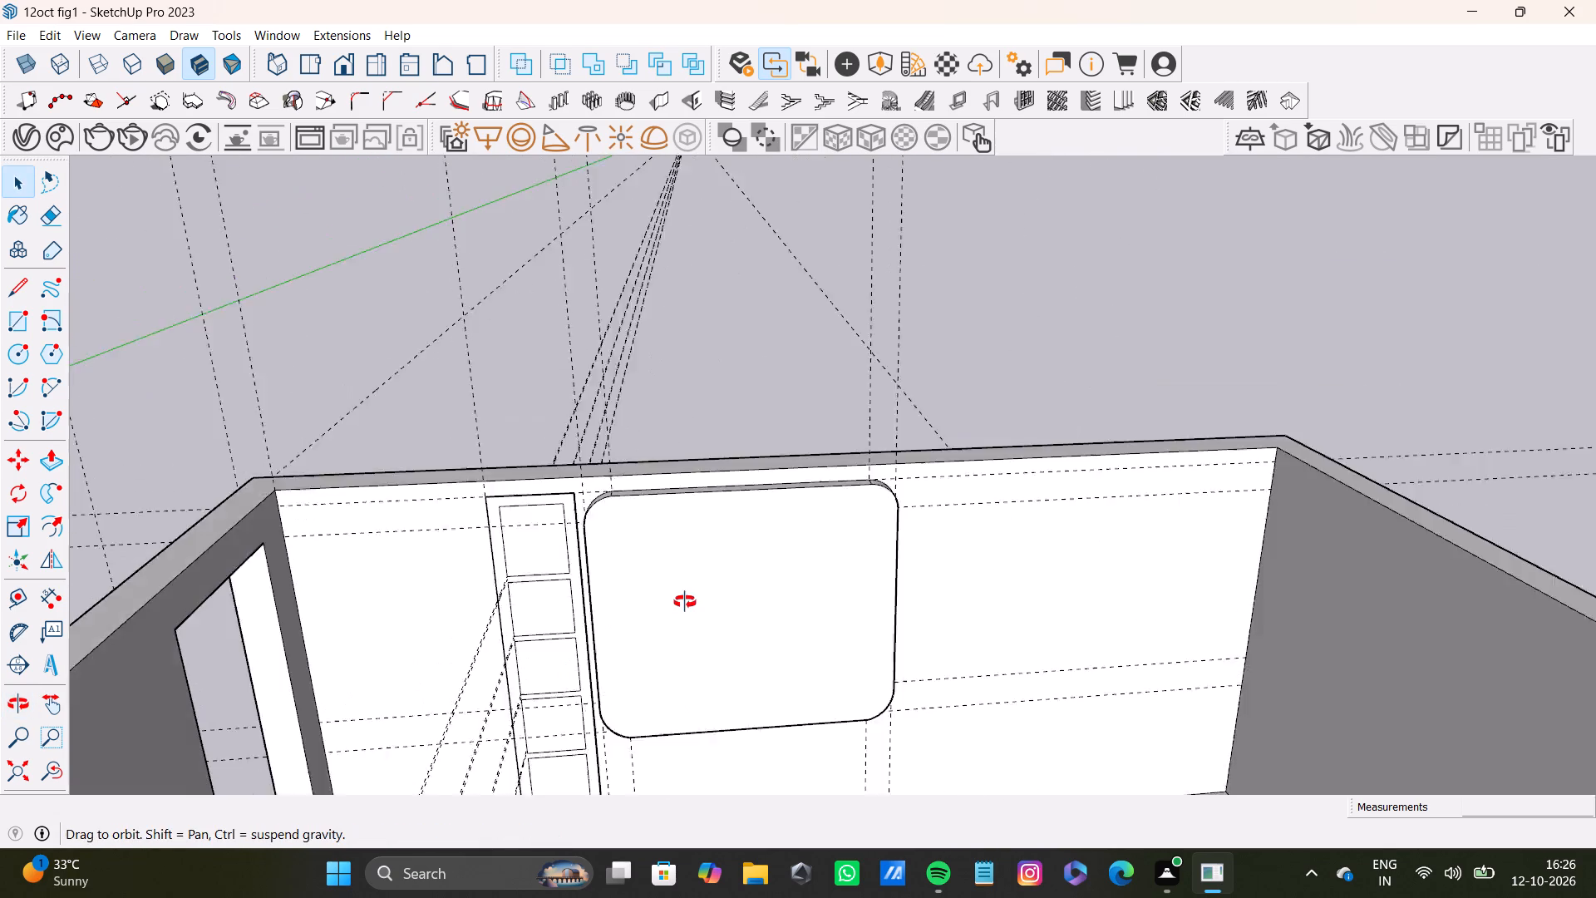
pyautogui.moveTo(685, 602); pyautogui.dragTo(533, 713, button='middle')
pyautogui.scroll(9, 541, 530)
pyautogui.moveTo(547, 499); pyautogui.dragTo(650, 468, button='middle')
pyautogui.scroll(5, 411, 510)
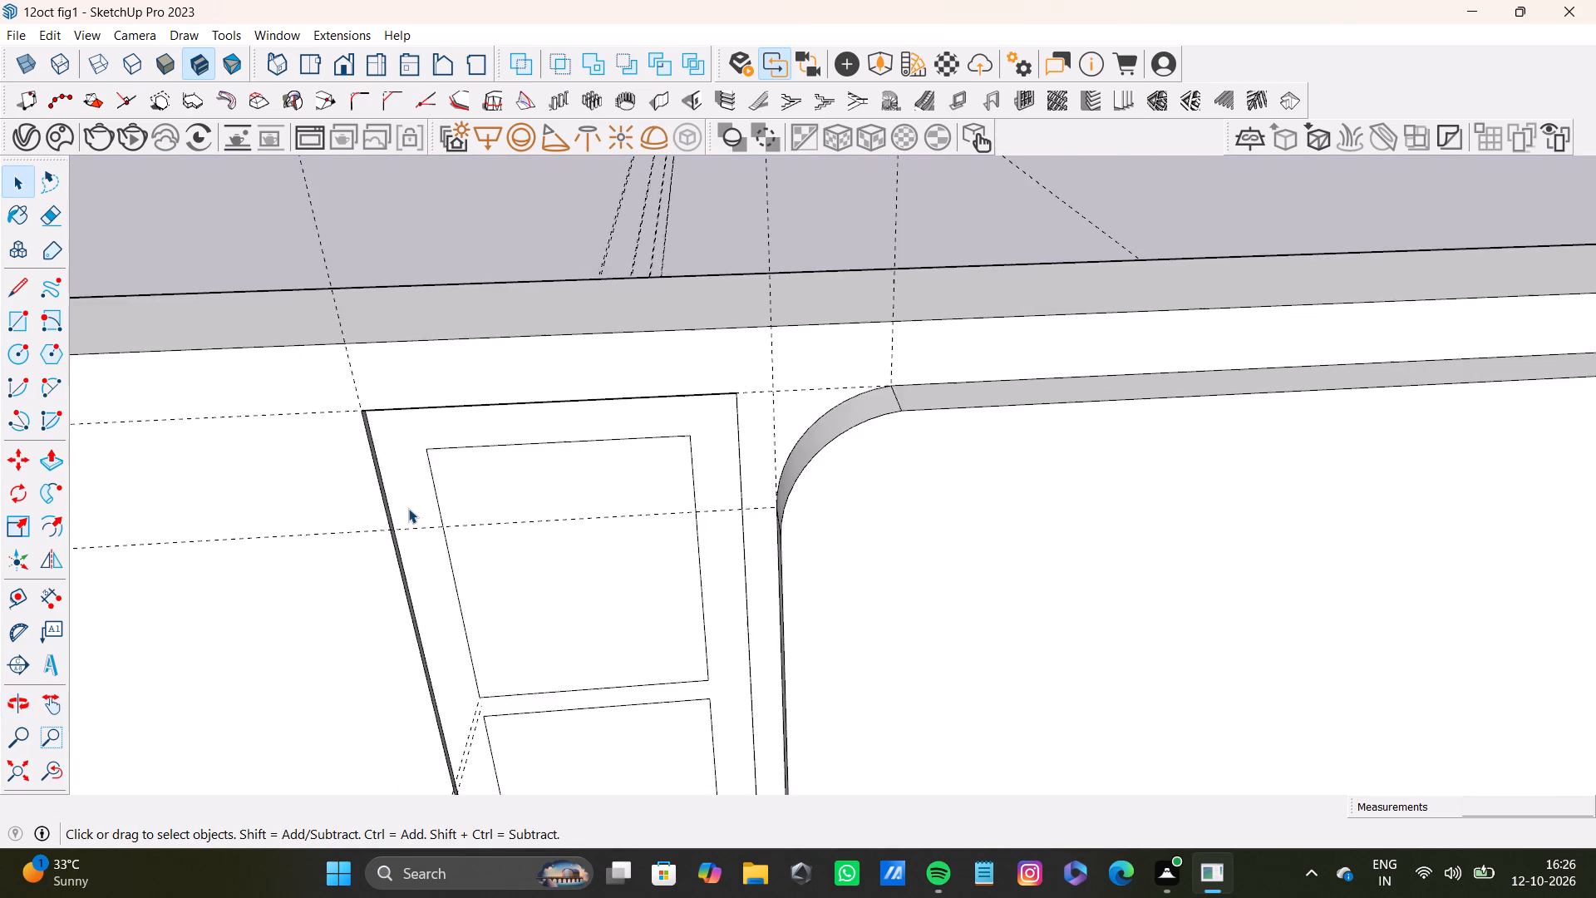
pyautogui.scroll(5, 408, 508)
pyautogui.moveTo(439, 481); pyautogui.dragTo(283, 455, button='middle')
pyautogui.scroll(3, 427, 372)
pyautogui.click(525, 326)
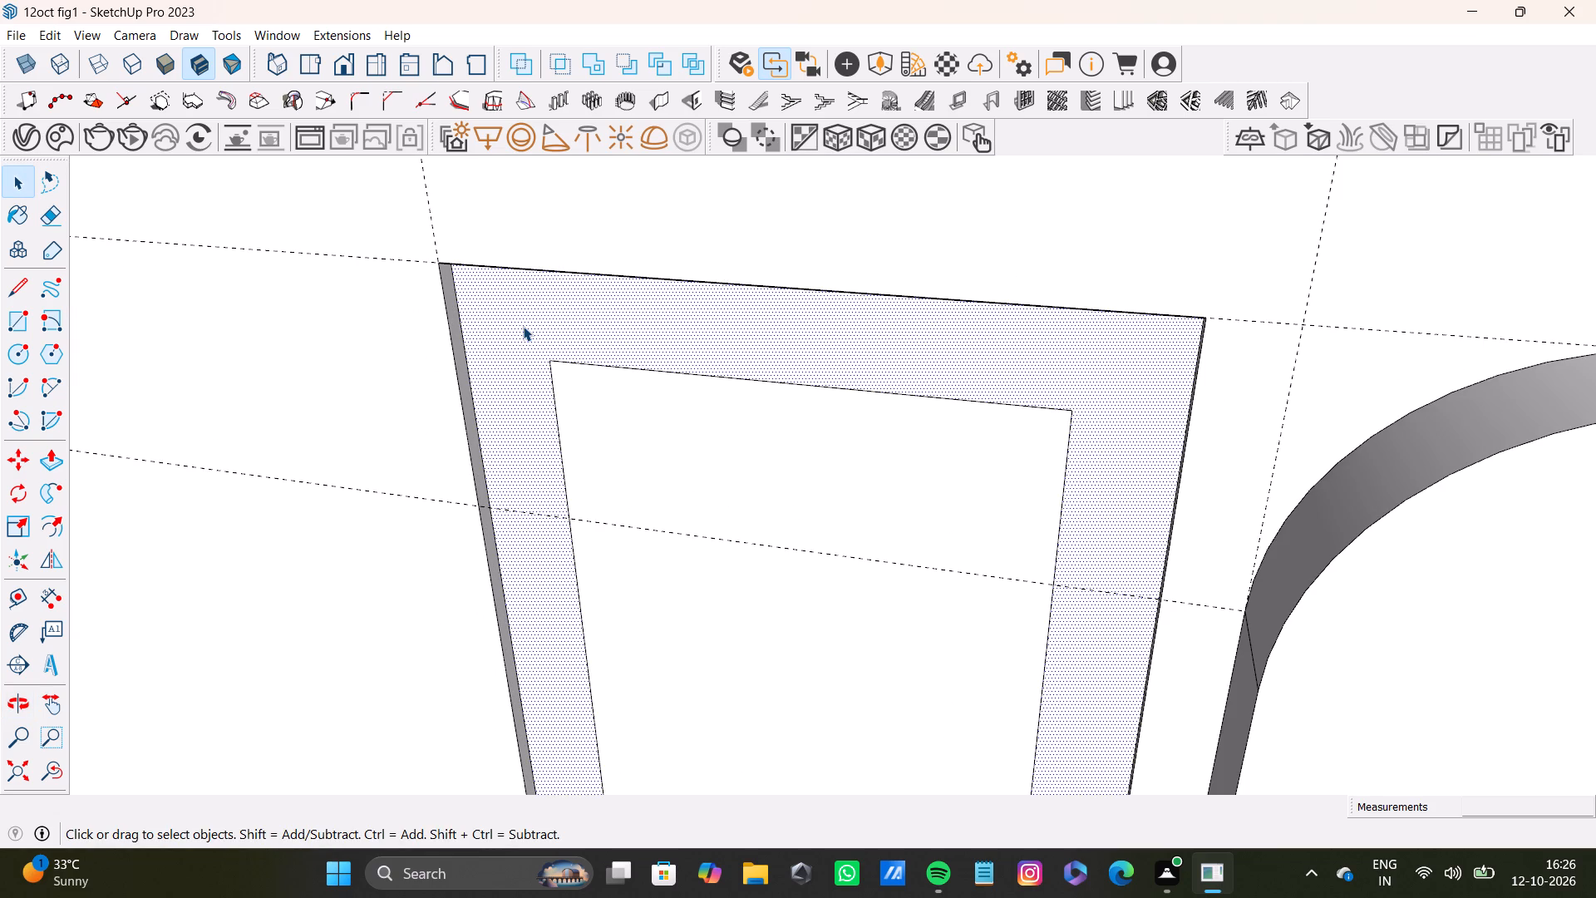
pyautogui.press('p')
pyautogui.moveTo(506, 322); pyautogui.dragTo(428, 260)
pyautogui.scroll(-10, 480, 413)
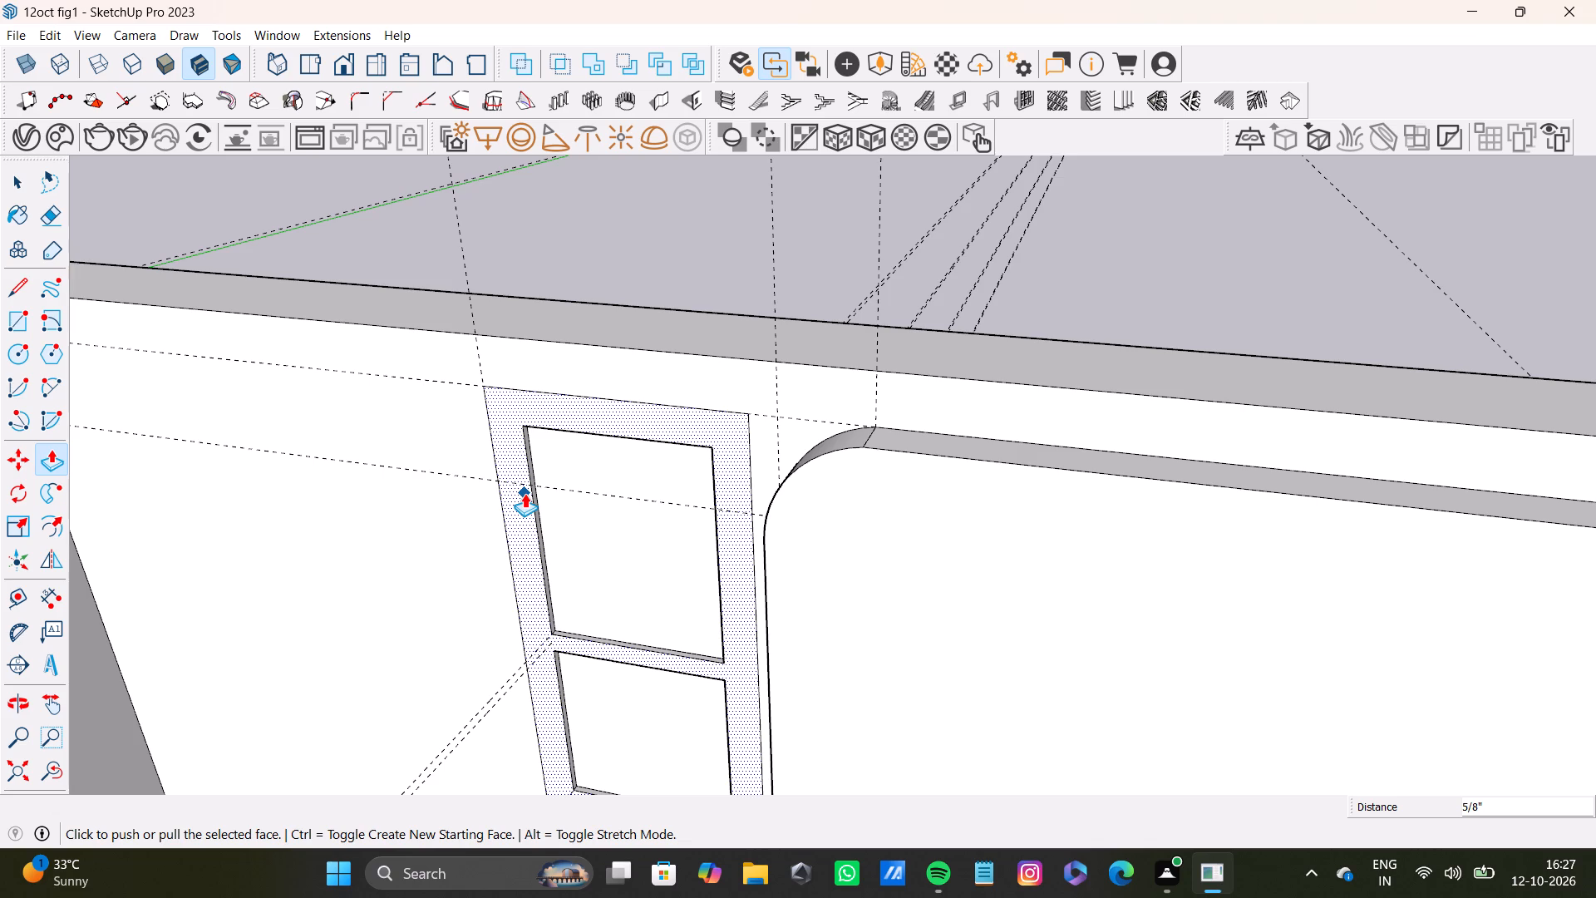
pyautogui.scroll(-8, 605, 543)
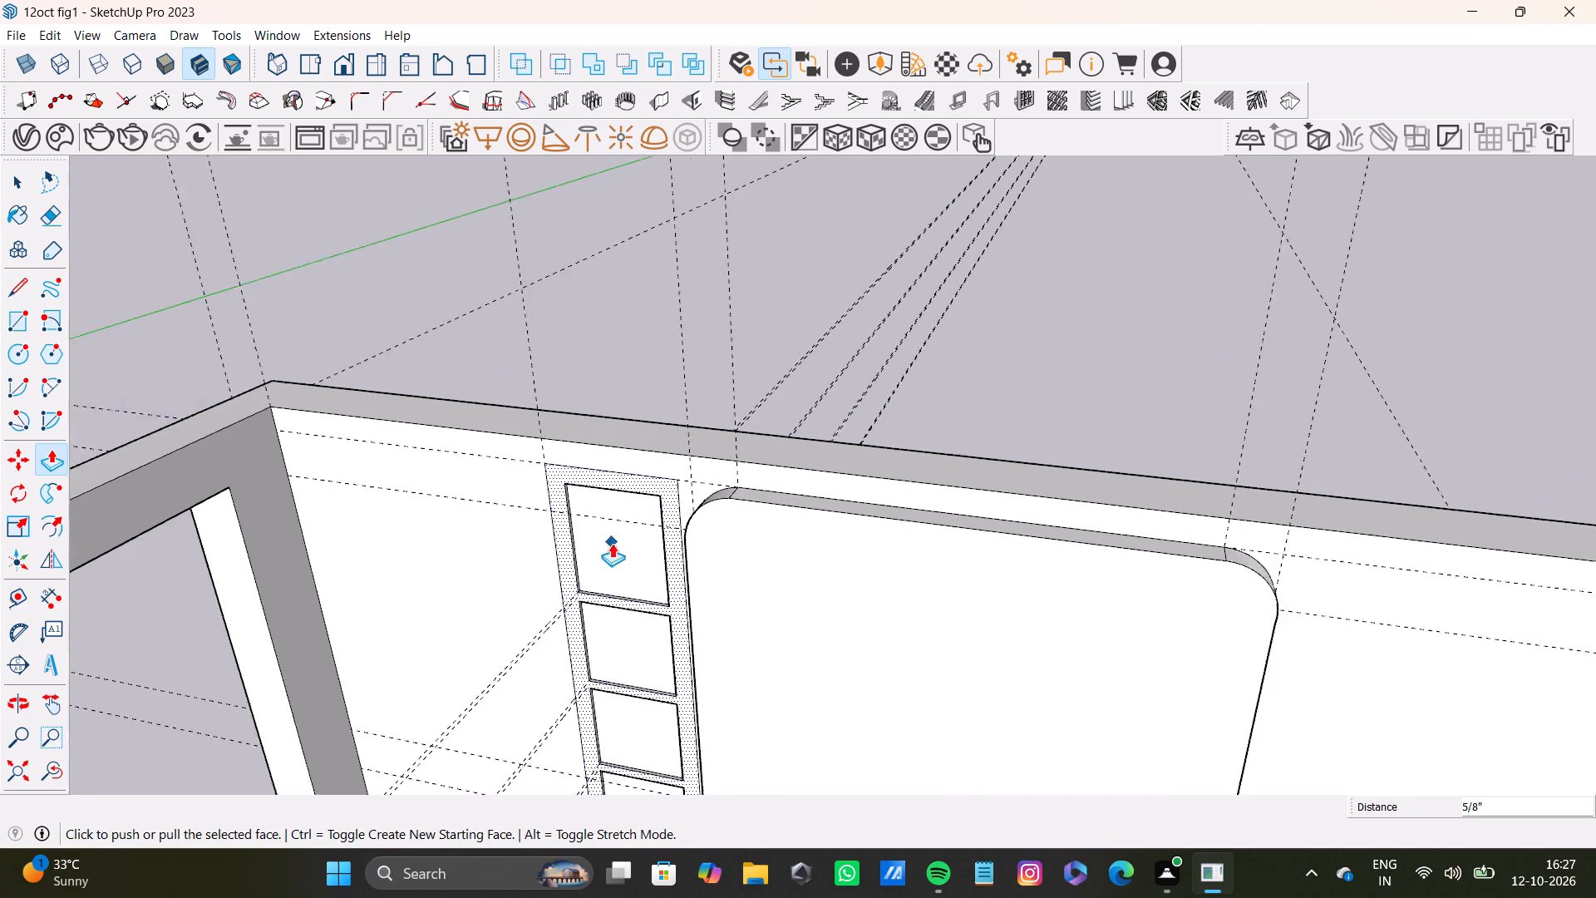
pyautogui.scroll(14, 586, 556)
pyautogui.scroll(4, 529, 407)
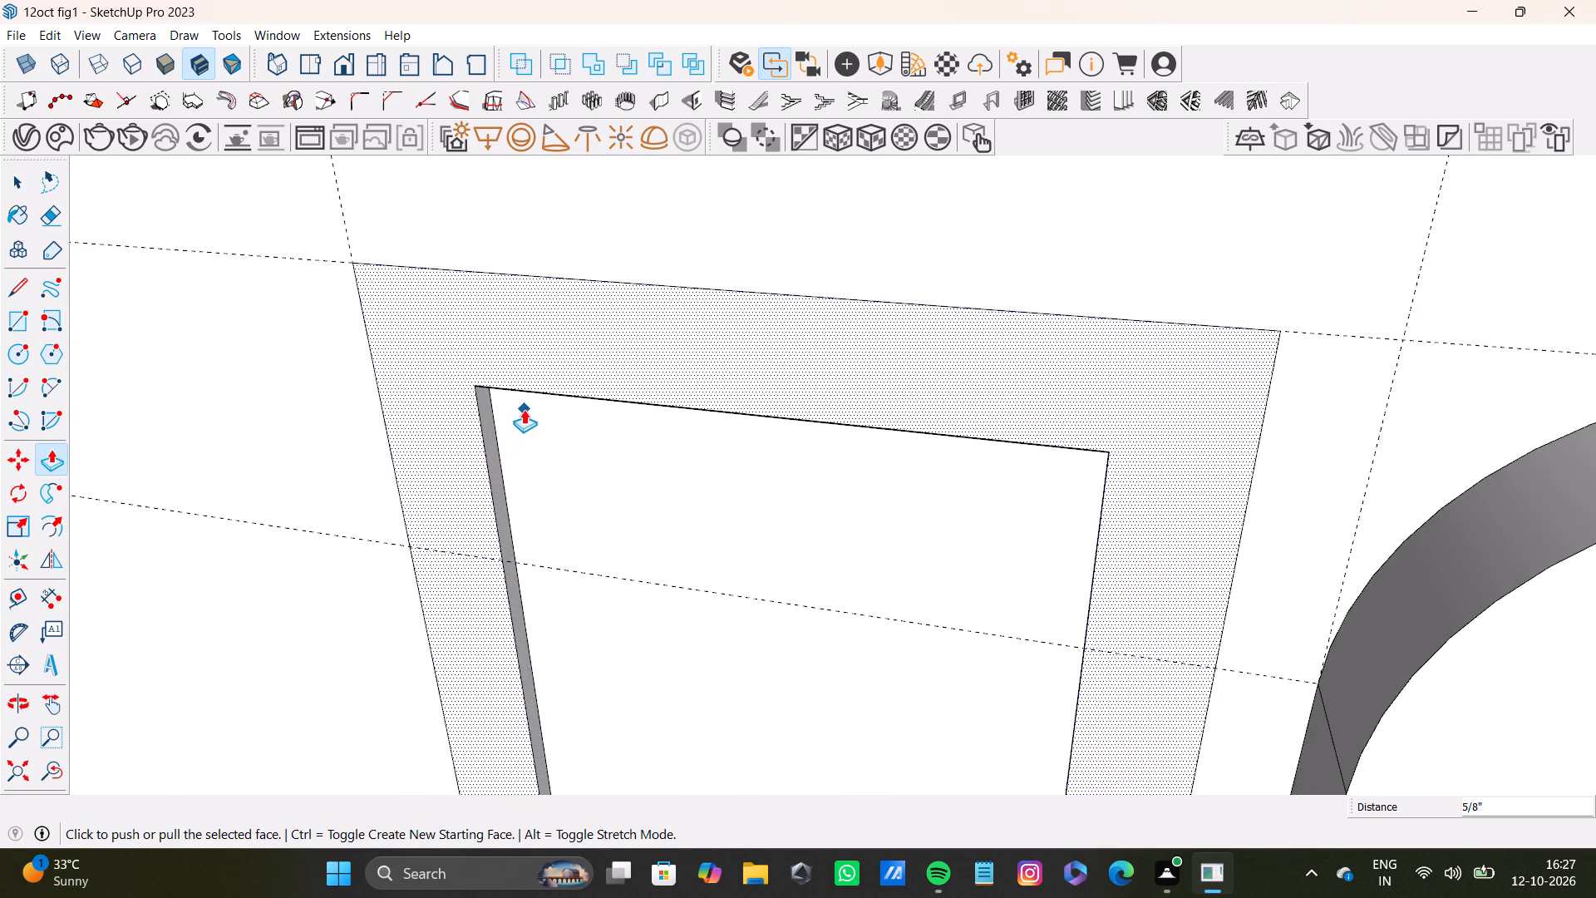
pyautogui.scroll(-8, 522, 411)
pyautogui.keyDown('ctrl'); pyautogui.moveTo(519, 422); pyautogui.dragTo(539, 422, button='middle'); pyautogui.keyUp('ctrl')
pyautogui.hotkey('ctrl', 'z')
# Delete the four outline edges of the topmost inner rectangle on the tall panel.
pyautogui.scroll(-4, 520, 439)
pyautogui.moveTo(510, 466); pyautogui.dragTo(620, 373, button='middle')
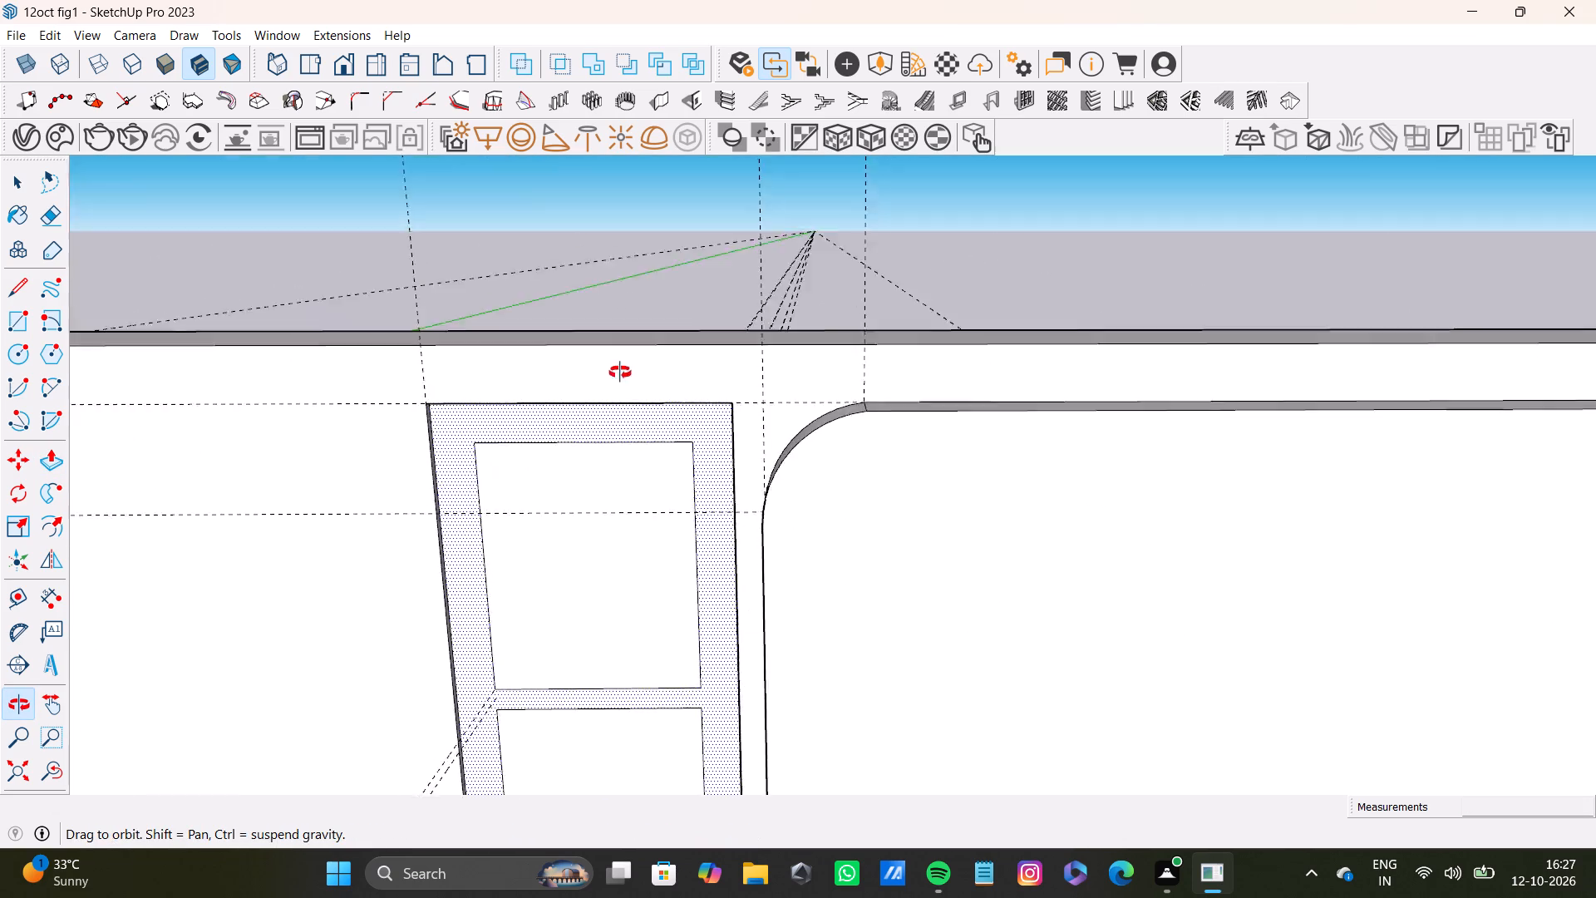
pyautogui.moveTo(620, 373); pyautogui.dragTo(486, 287, button='middle')
pyautogui.scroll(15, 632, 450)
pyautogui.press('space')
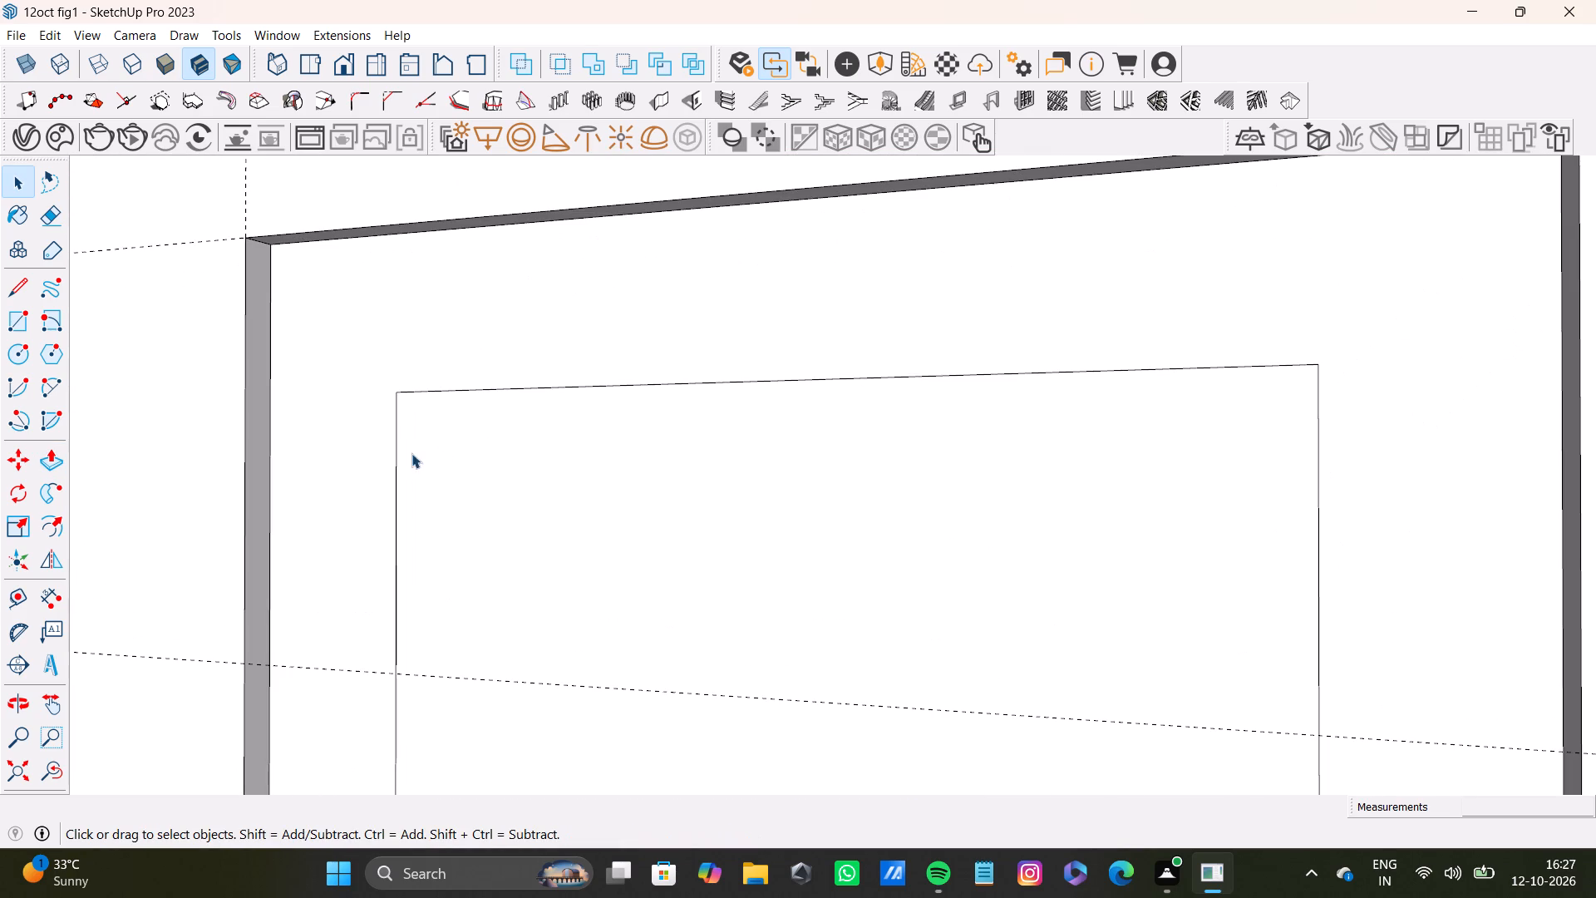
pyautogui.click(399, 479)
pyautogui.press('Delete')
pyautogui.moveTo(426, 440); pyautogui.dragTo(482, 388)
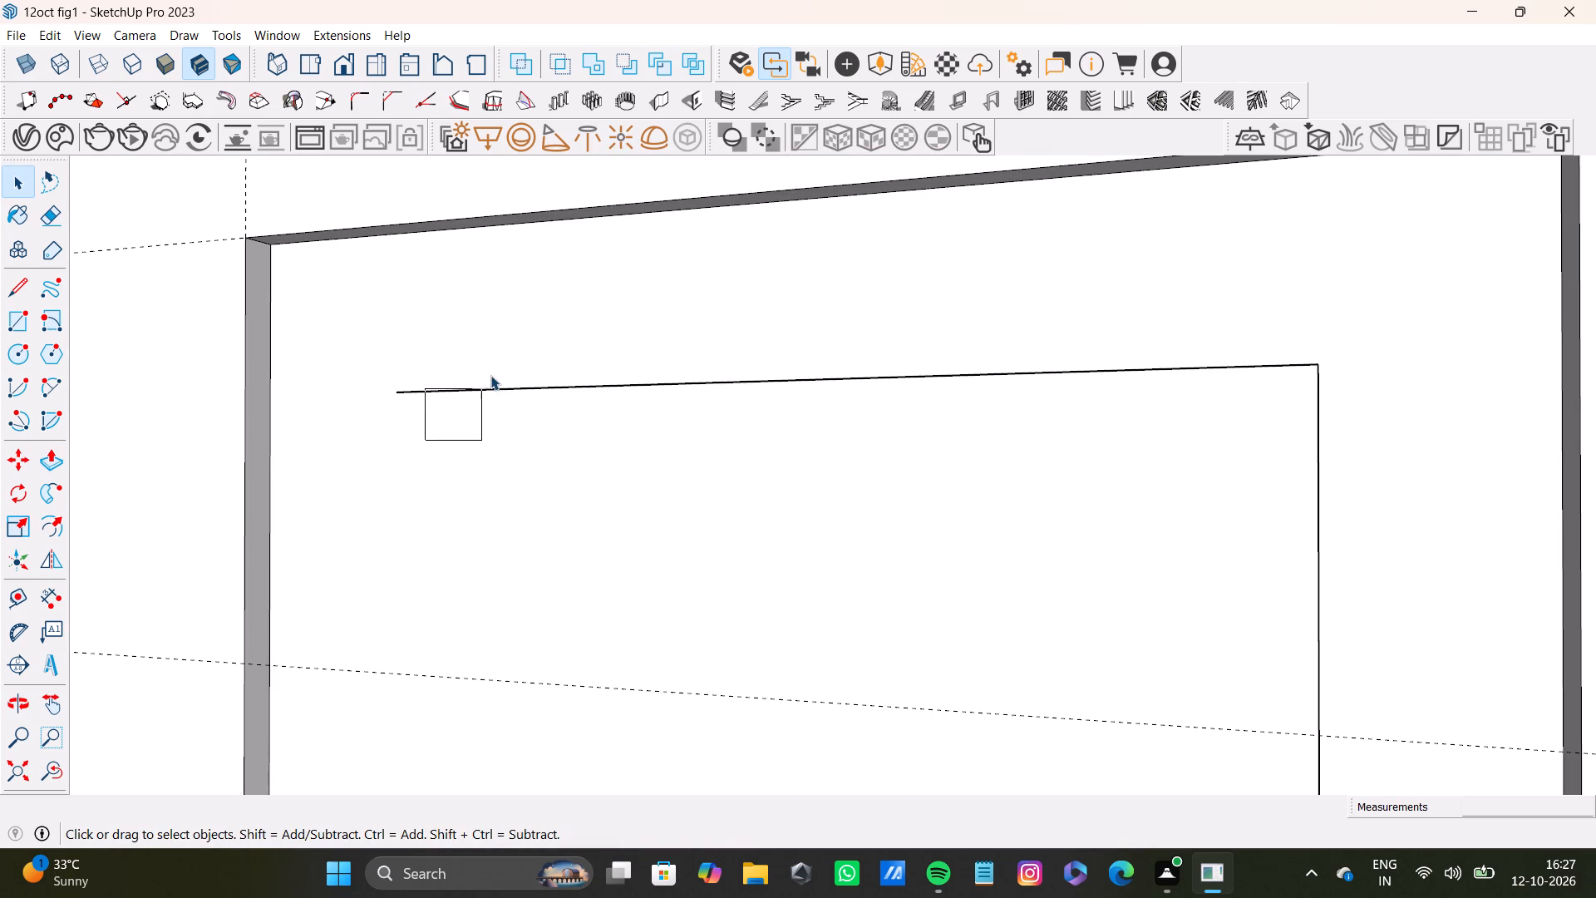
pyautogui.click(490, 376)
pyautogui.click(498, 391)
pyautogui.press('Delete')
pyautogui.scroll(-13, 589, 482)
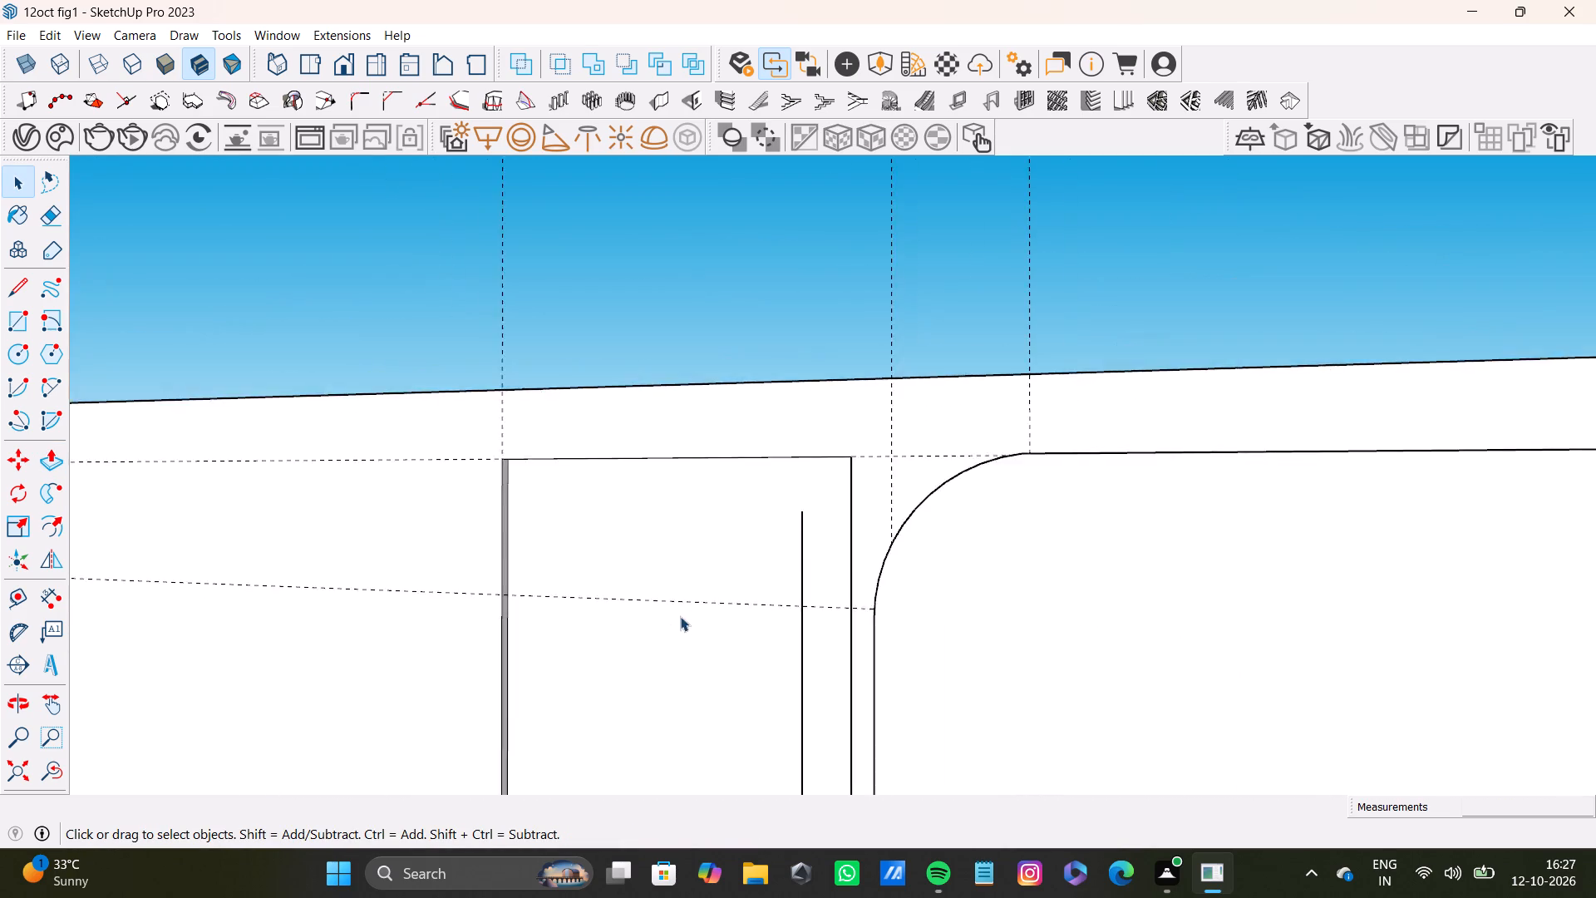
pyautogui.keyDown('shift'); pyautogui.moveTo(681, 613); pyautogui.dragTo(840, 405, button='middle'); pyautogui.keyUp('shift')
pyautogui.scroll(6, 938, 531)
pyautogui.click(854, 599)
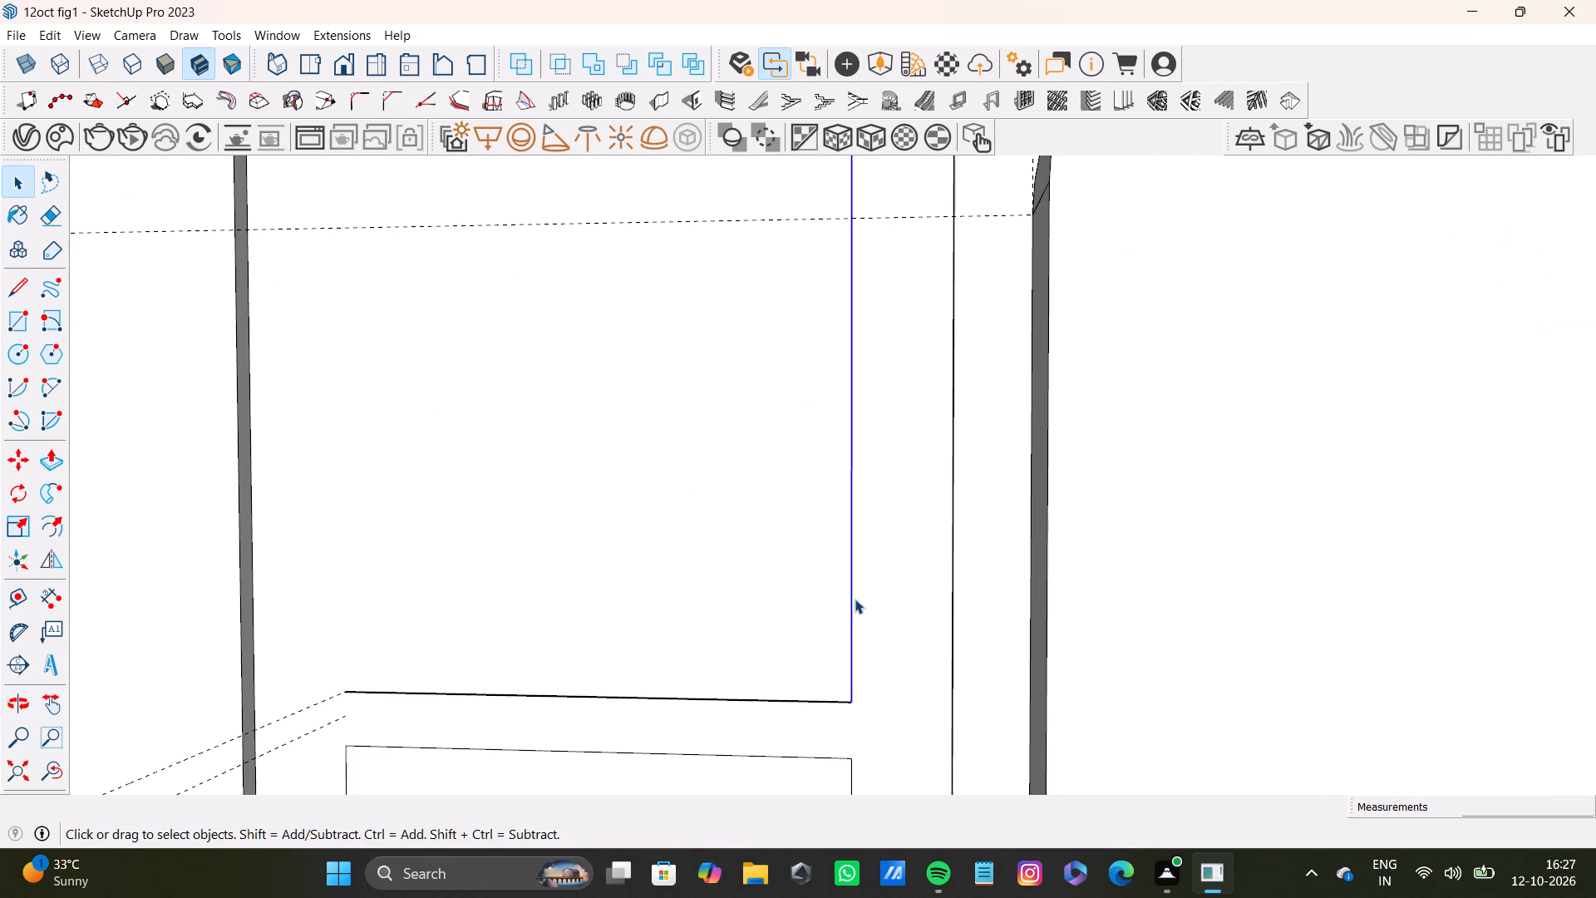
pyautogui.press('Delete')
pyautogui.click(823, 663)
pyautogui.doubleClick(832, 699)
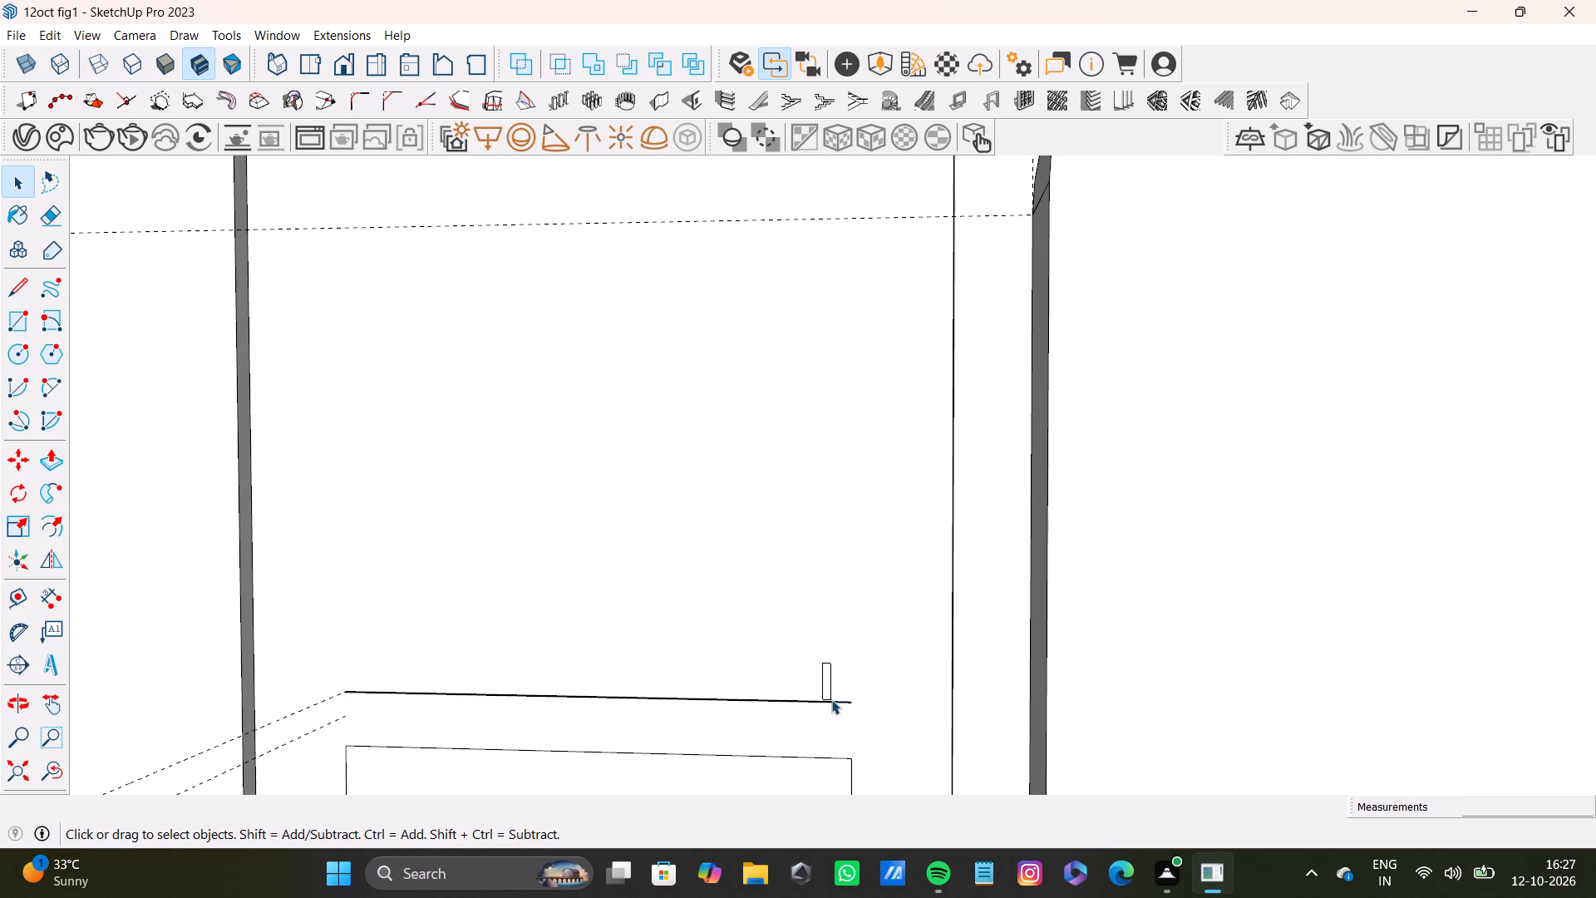
pyautogui.press('Delete')
# Delete the four outline edges of the second inner rectangle from the top of the tall panel.
pyautogui.scroll(-9, 800, 719)
pyautogui.keyDown('shift'); pyautogui.moveTo(746, 750); pyautogui.dragTo(751, 561, button='middle'); pyautogui.keyUp('shift')
pyautogui.scroll(3, 656, 609)
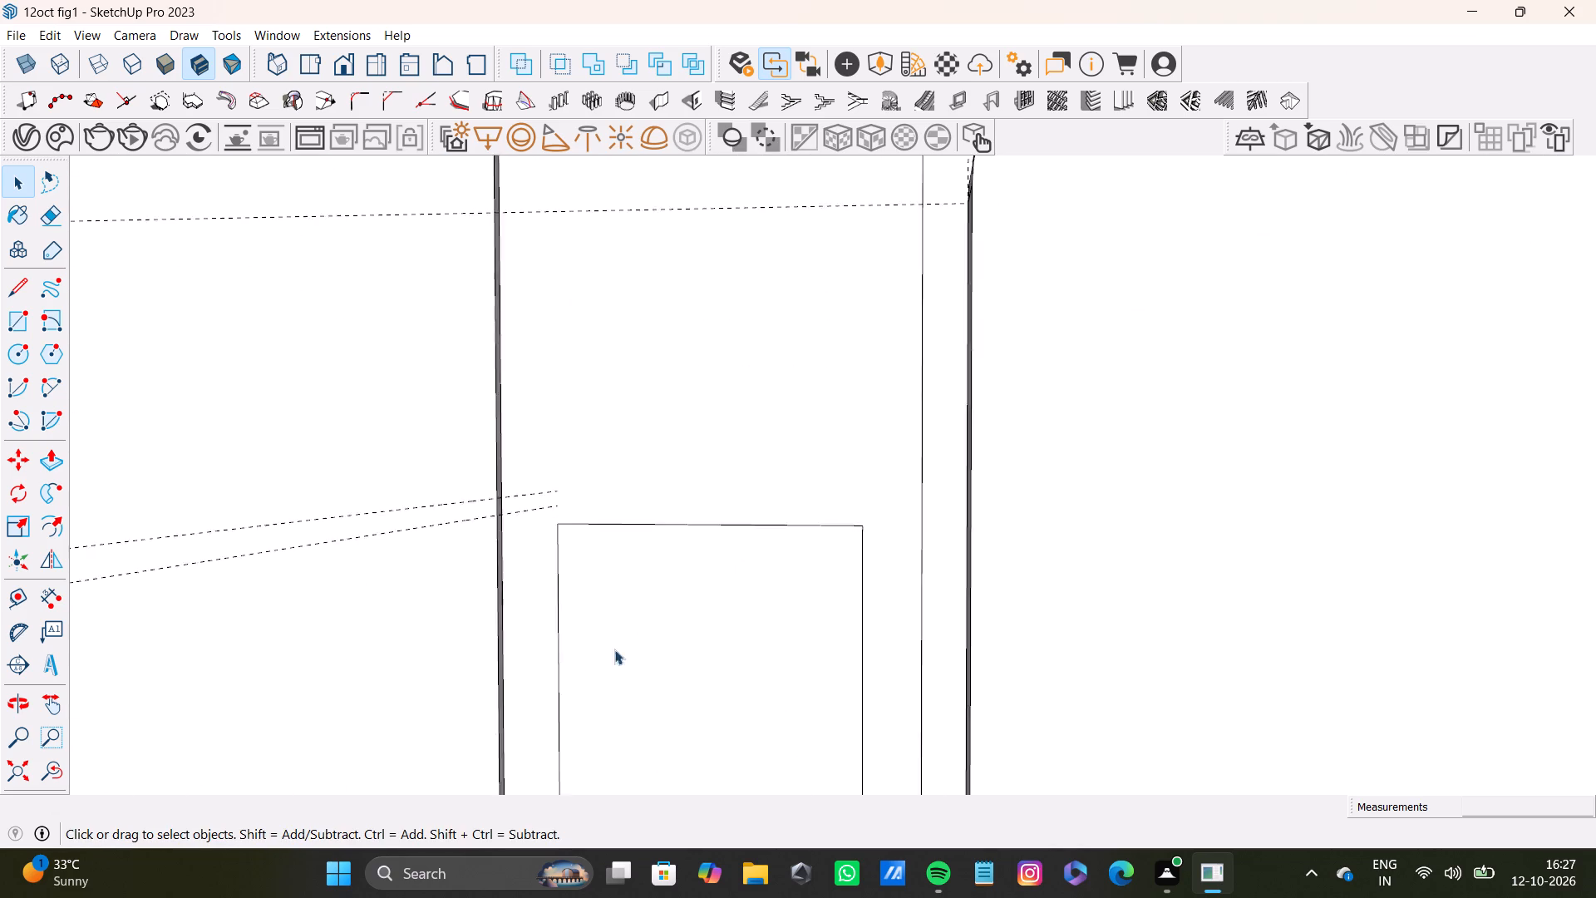
pyautogui.scroll(4, 614, 649)
pyautogui.click(555, 728)
pyautogui.press('Delete')
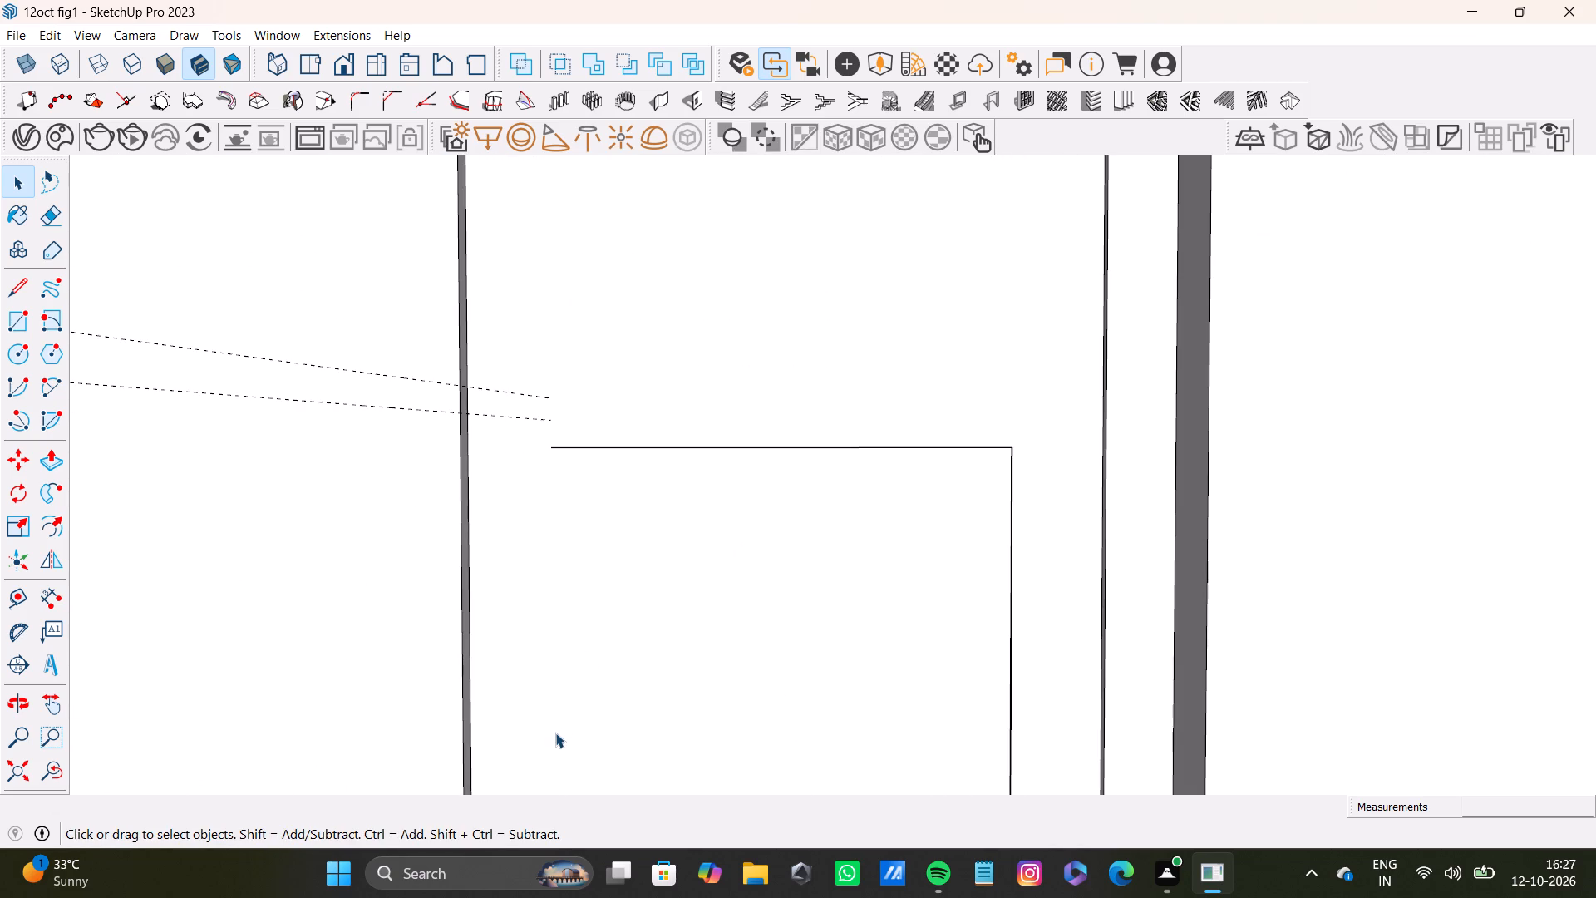
pyautogui.click(877, 450)
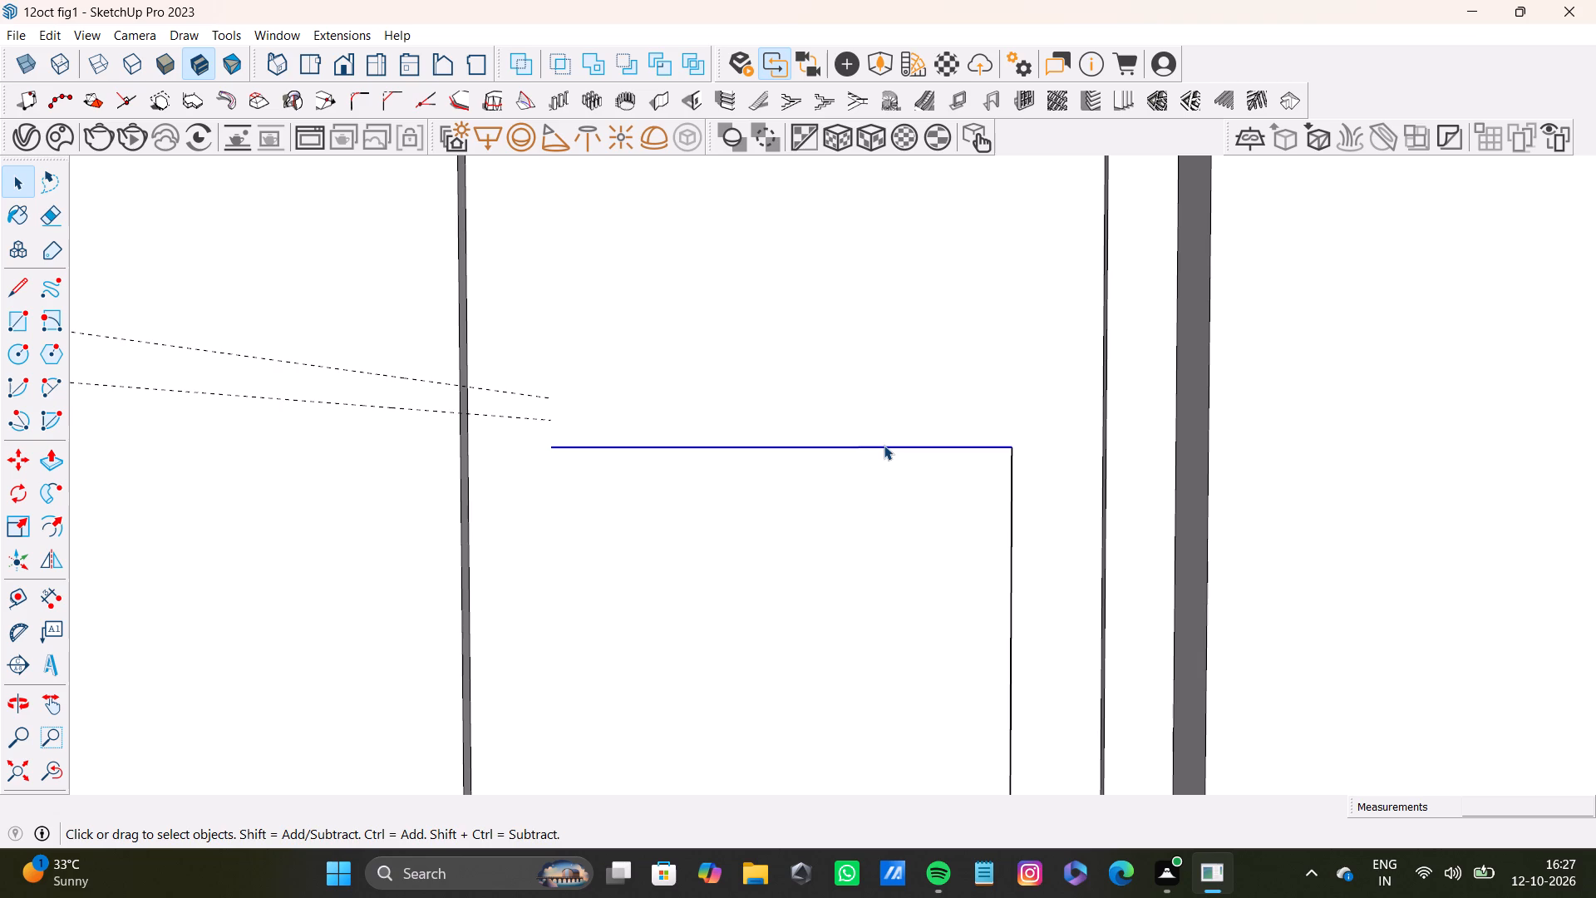
pyautogui.press('Delete')
pyautogui.click(1011, 554)
pyautogui.press('Delete')
pyautogui.scroll(-15, 1009, 562)
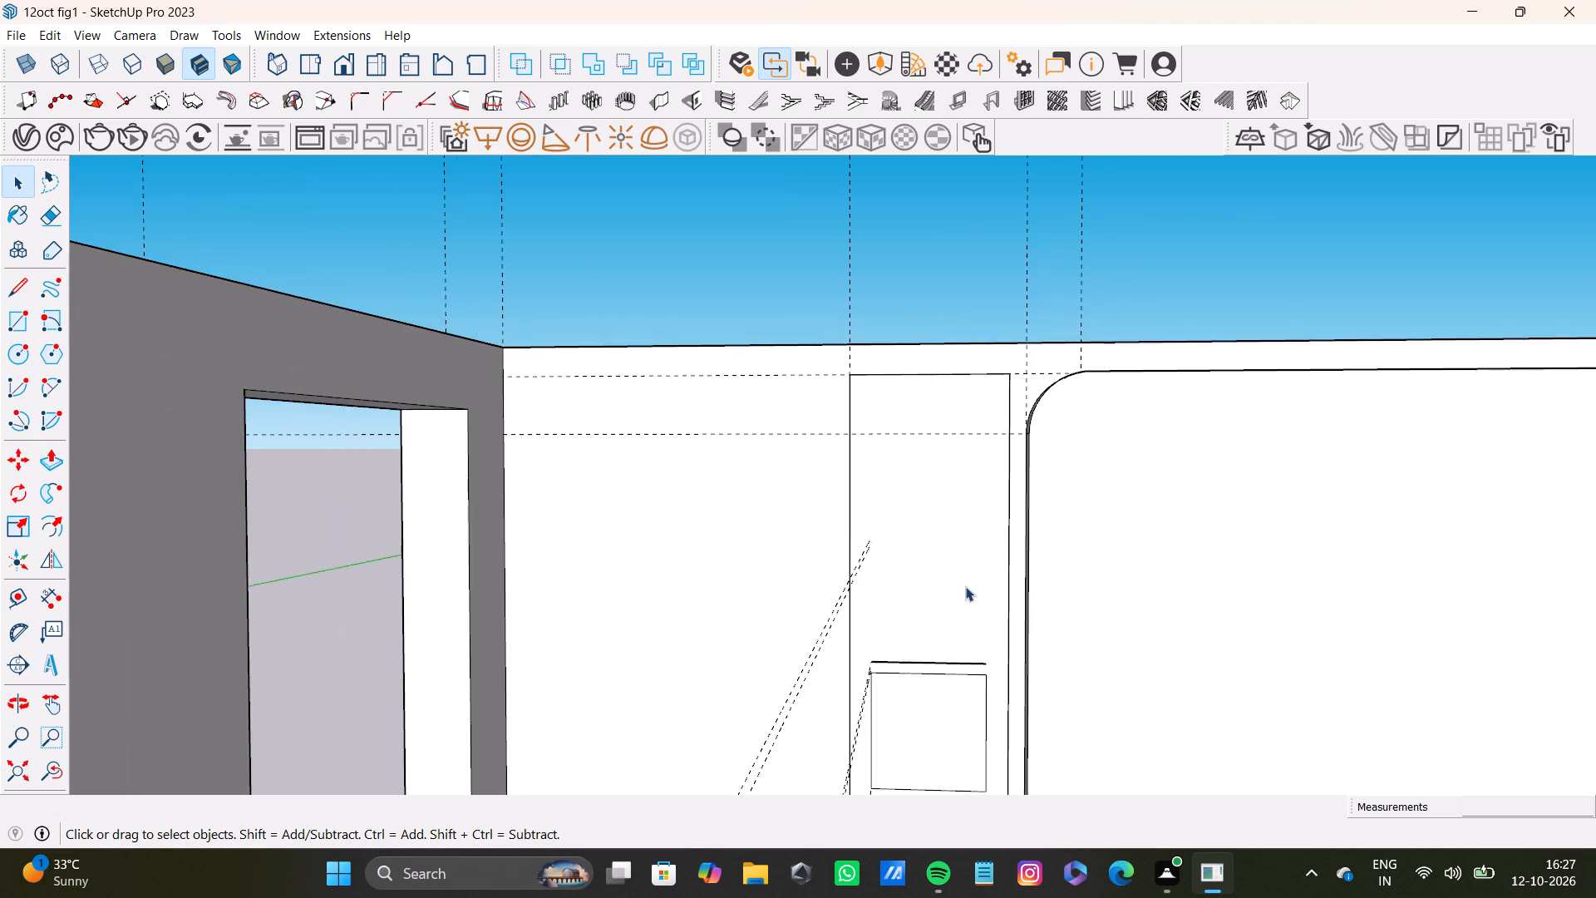
pyautogui.keyDown('shift'); pyautogui.moveTo(974, 582); pyautogui.dragTo(953, 396, button='middle'); pyautogui.keyUp('shift')
pyautogui.scroll(10, 923, 465)
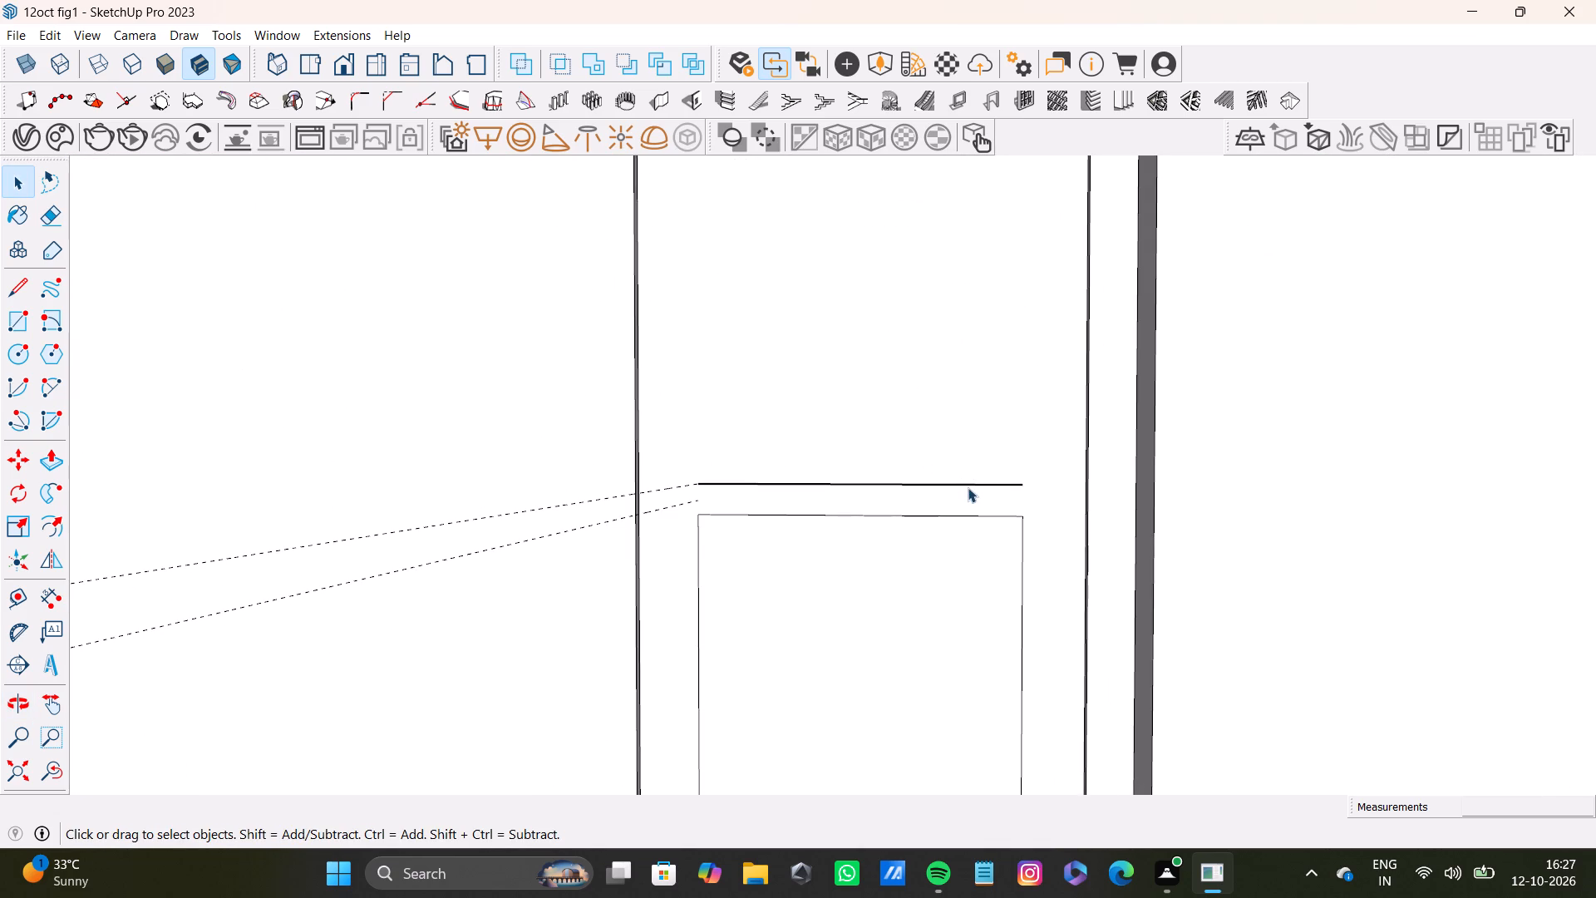
pyautogui.click(968, 487)
pyautogui.press('Delete')
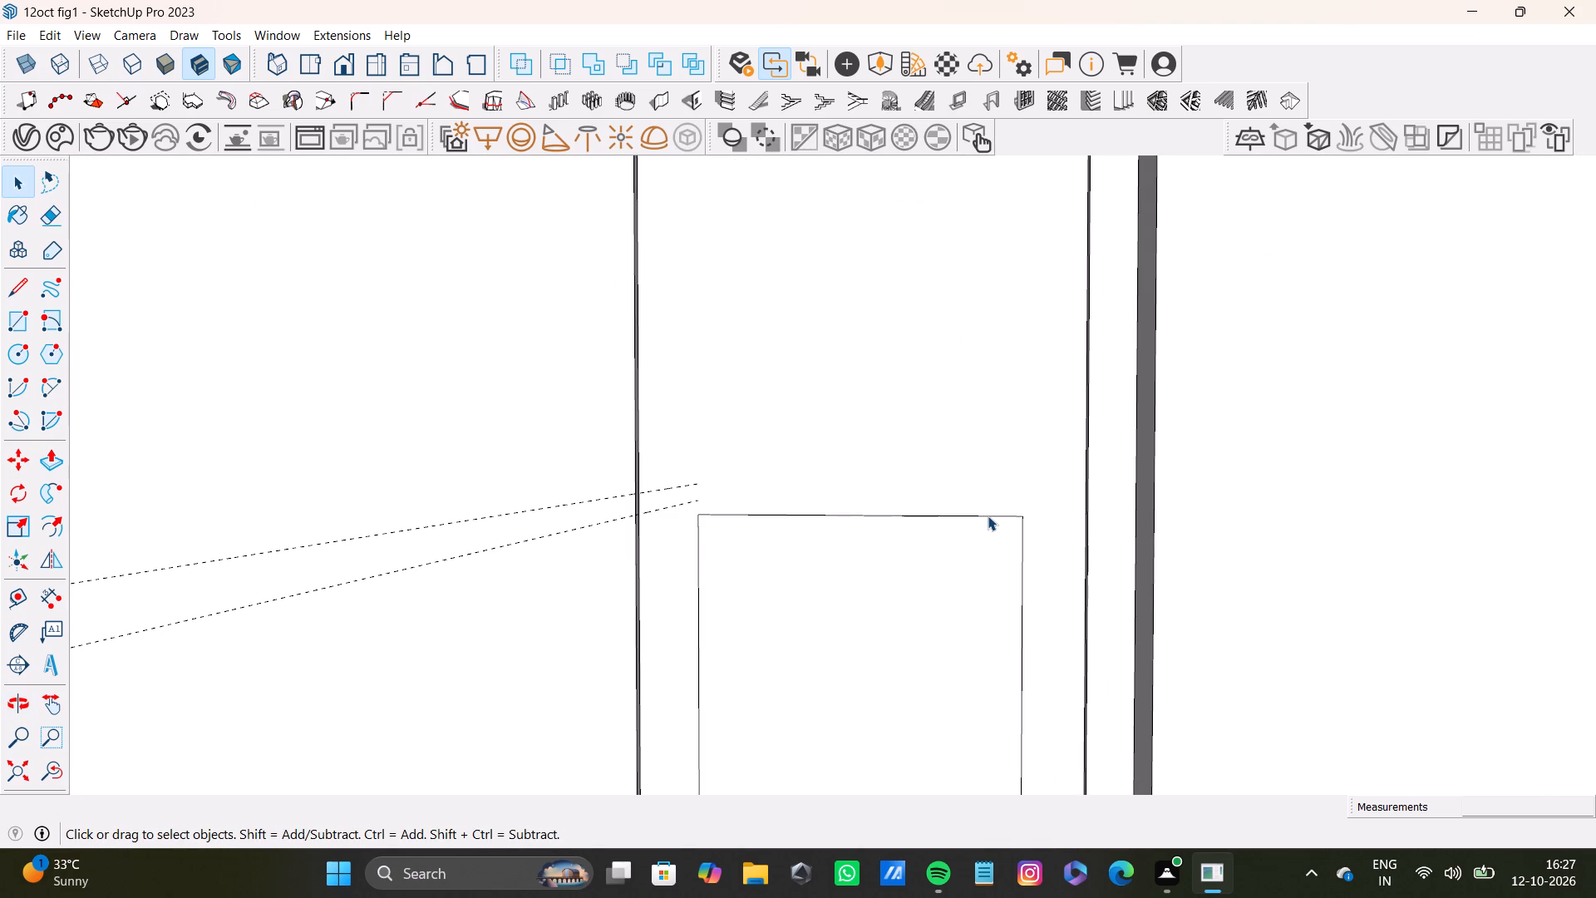
# Delete the four outline edges of the third inner rectangle from the top of the tall panel.
pyautogui.click(991, 515)
pyautogui.press('Delete')
pyautogui.moveTo(1014, 544); pyautogui.dragTo(1027, 590)
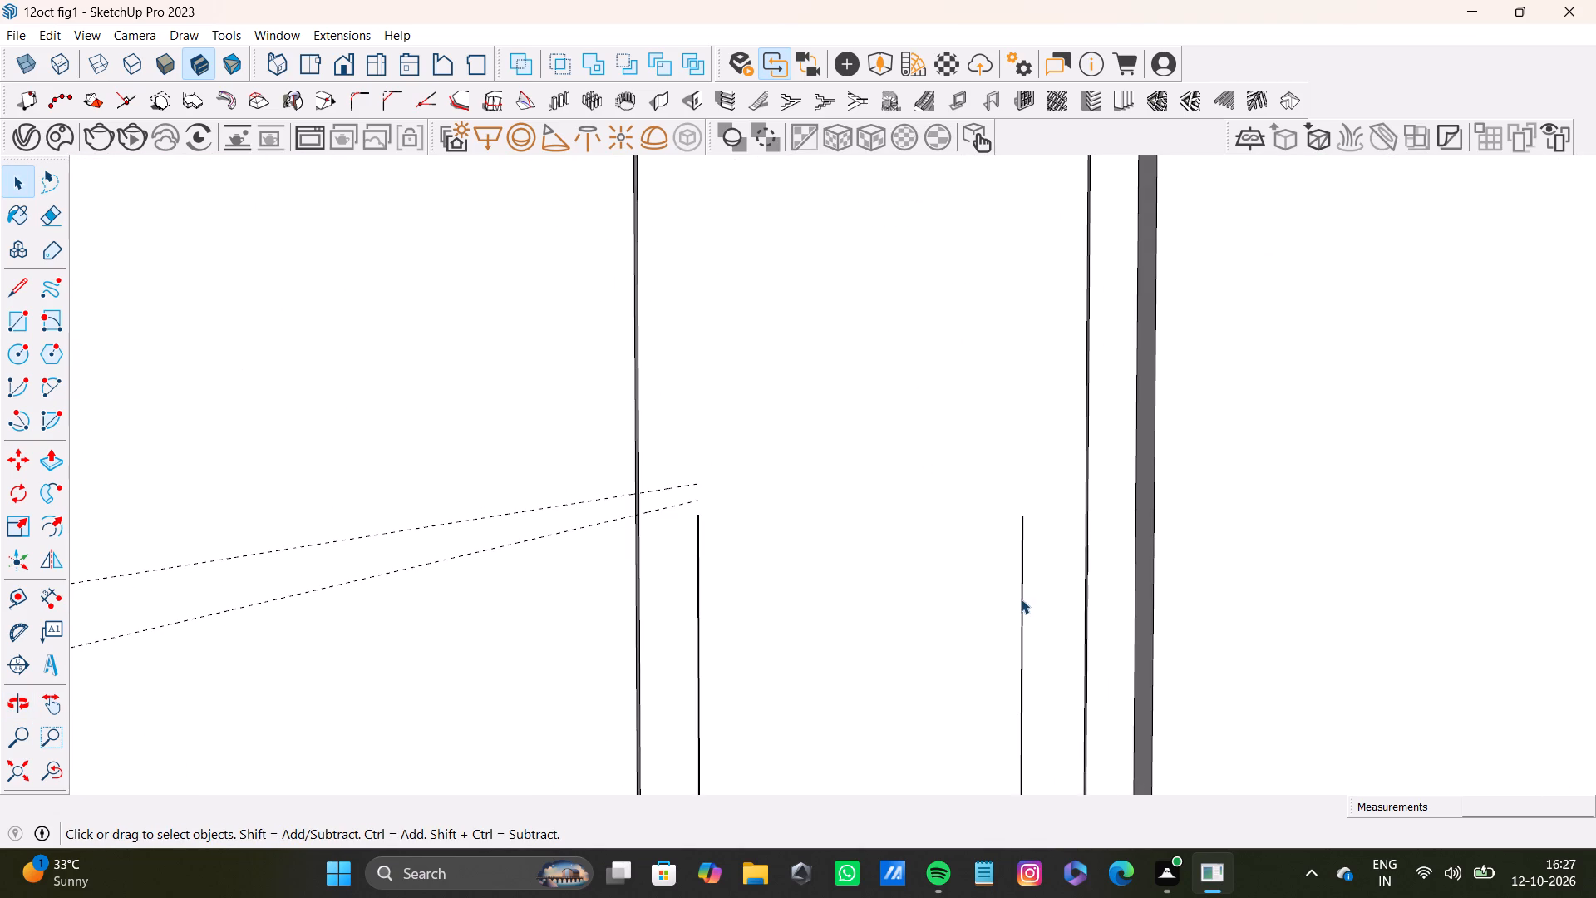
pyautogui.click(1021, 599)
pyautogui.press('Delete')
pyautogui.moveTo(870, 620); pyautogui.dragTo(694, 651)
pyautogui.click(700, 664)
pyautogui.press('Delete')
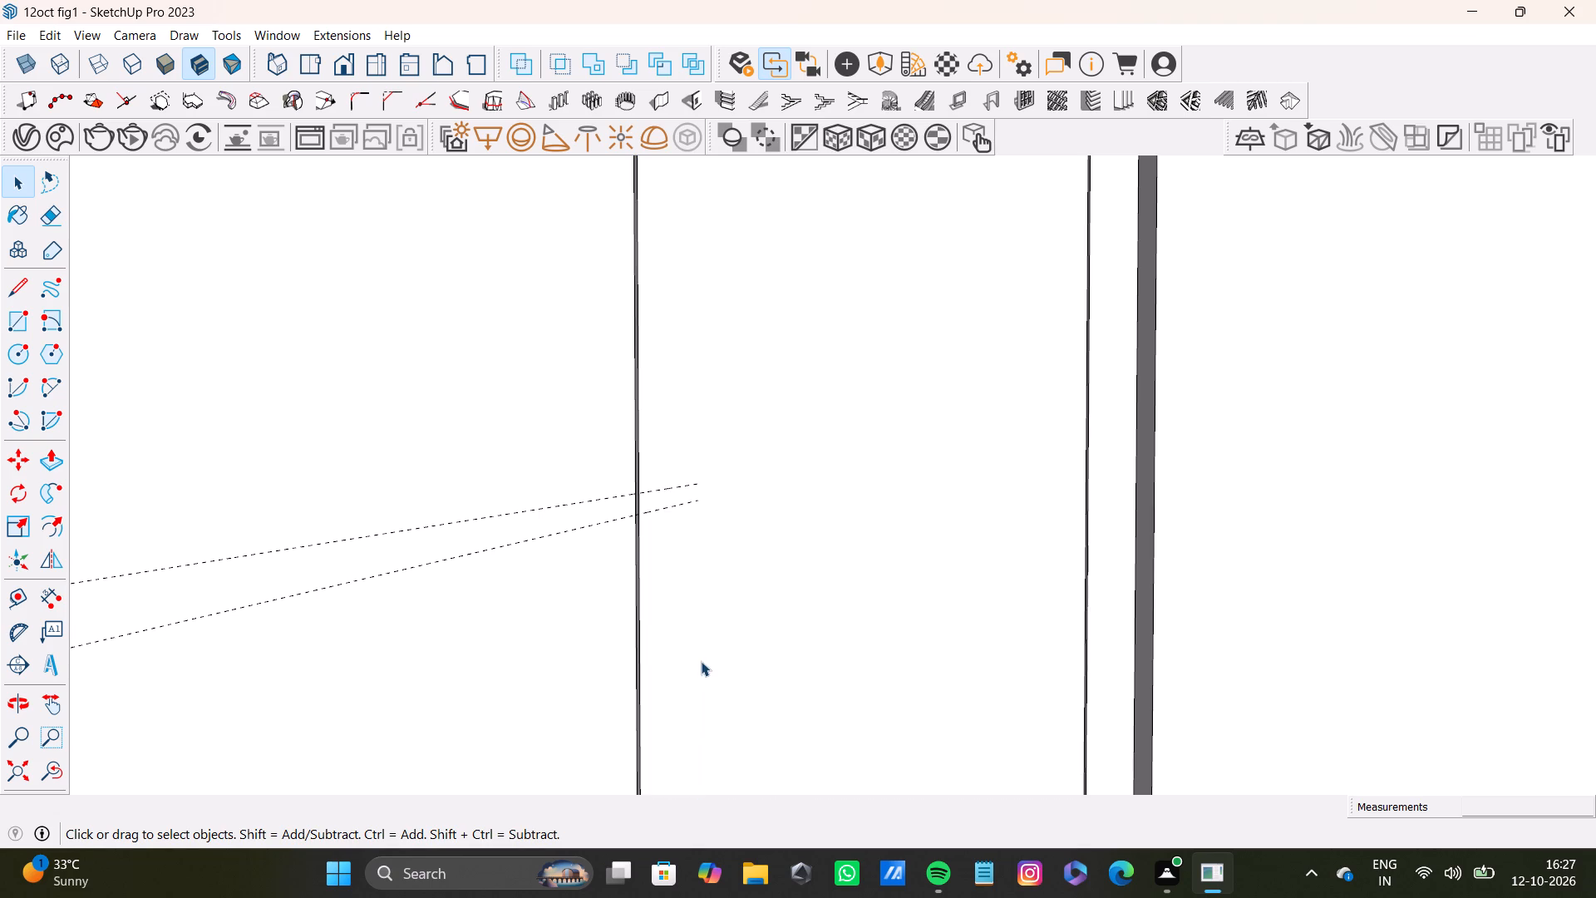
pyautogui.scroll(-13, 737, 659)
pyautogui.moveTo(867, 683); pyautogui.dragTo(855, 549, button='middle')
pyautogui.keyDown('shift'); pyautogui.scroll(16, 852, 575); pyautogui.keyUp('shift')
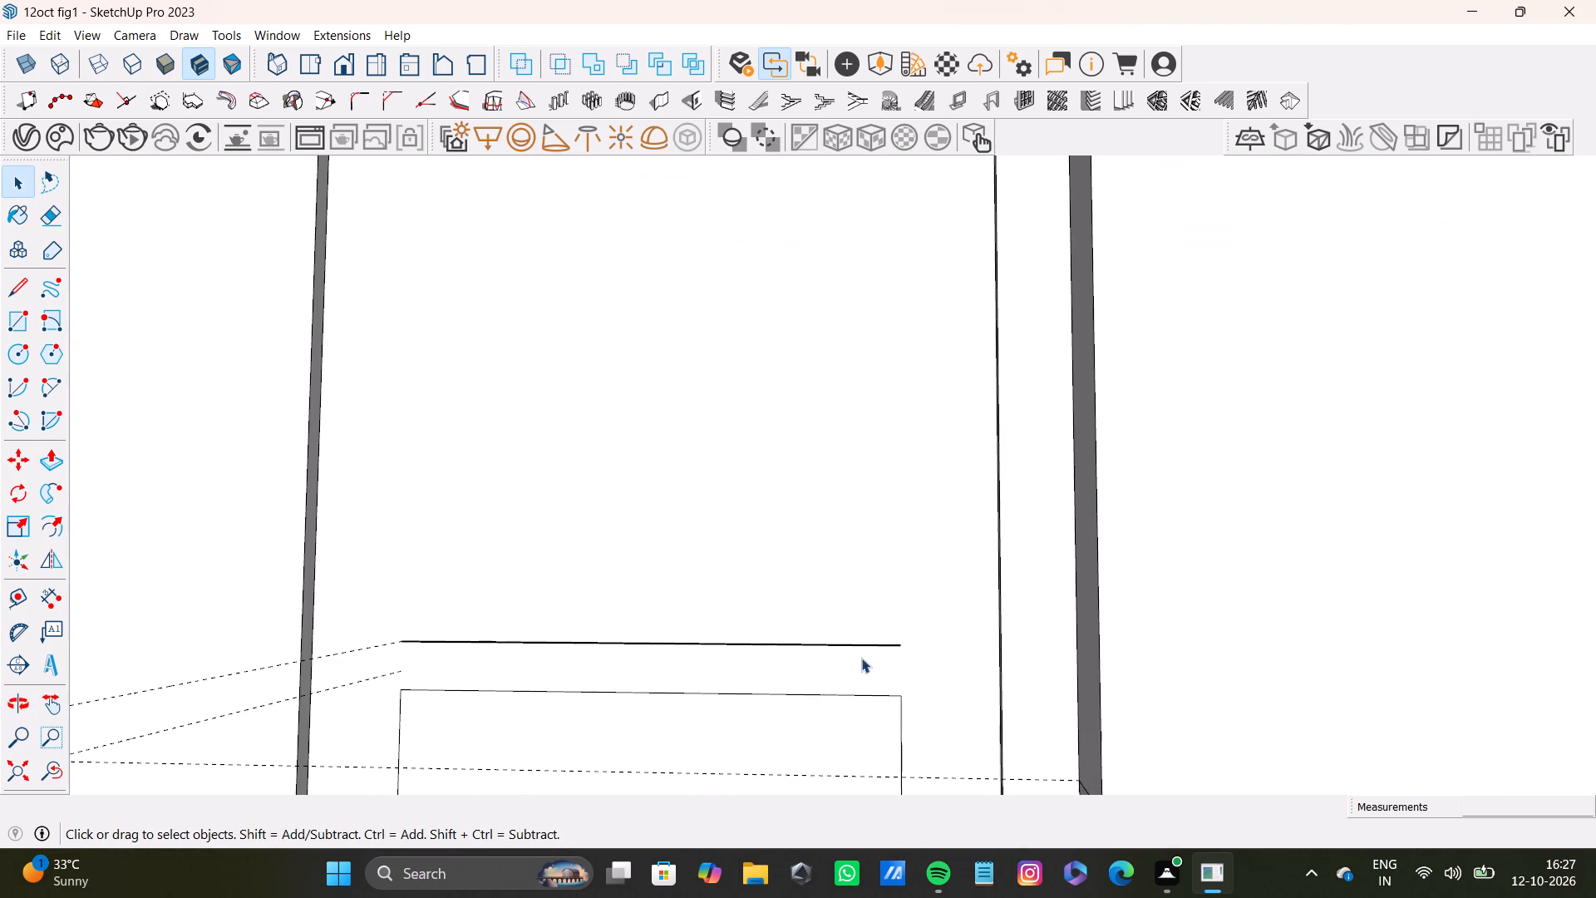
pyautogui.click(876, 649)
pyautogui.click(884, 639)
pyautogui.click(884, 647)
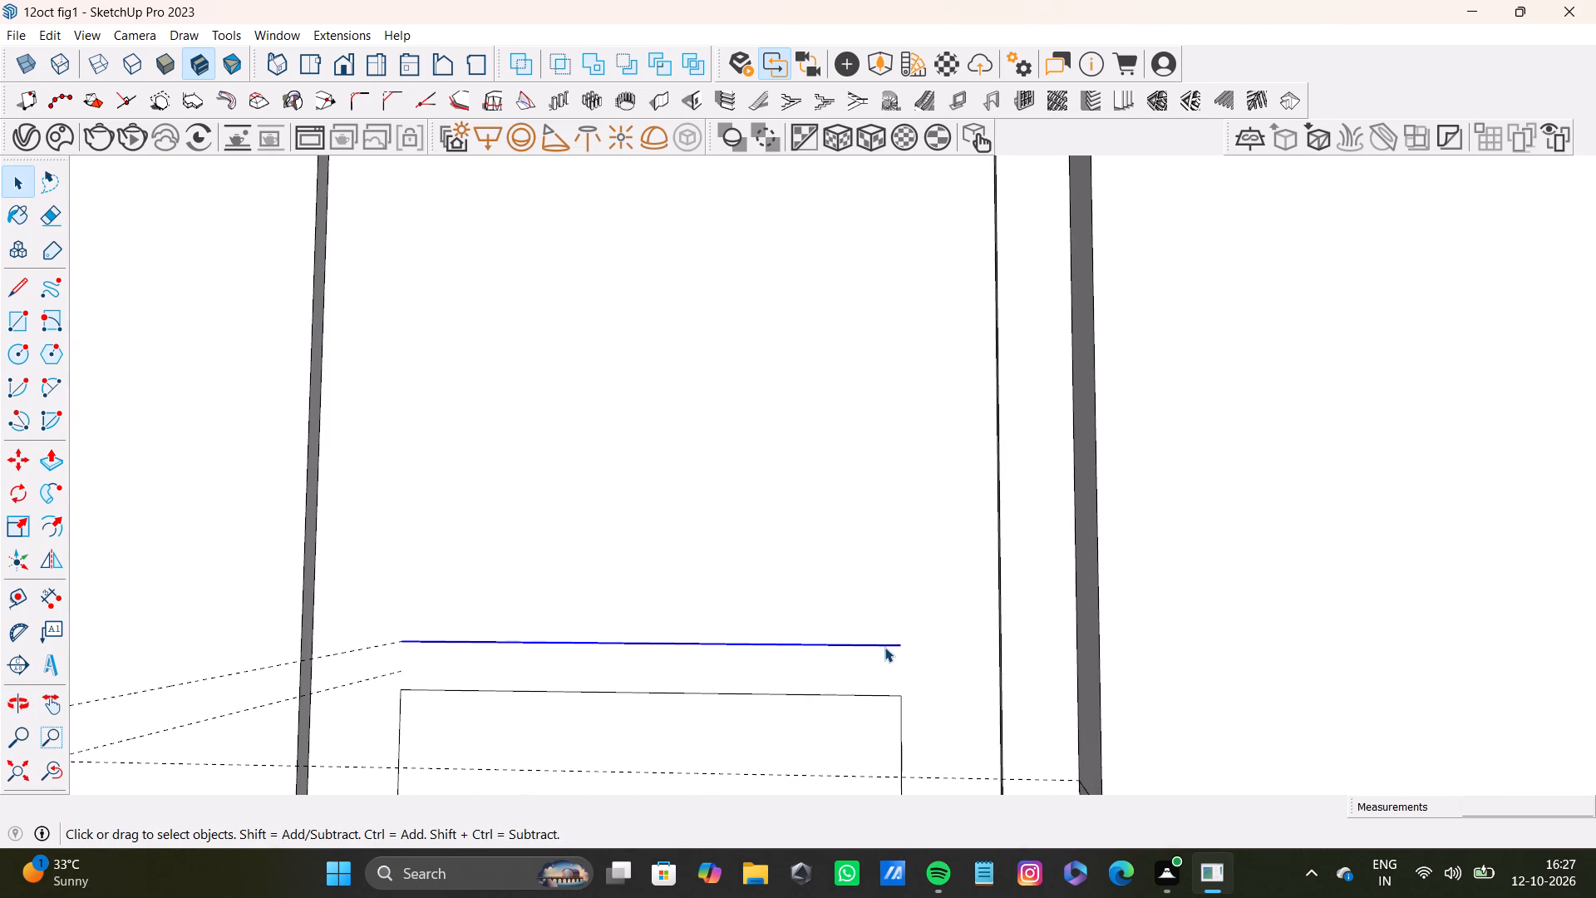
pyautogui.press('Delete')
# Delete the four outline edges of the fourth inner rectangle from the top of the tall panel.
pyautogui.scroll(-7, 1101, 544)
pyautogui.keyDown('shift'); pyautogui.moveTo(943, 584); pyautogui.dragTo(892, 468, button='middle'); pyautogui.keyUp('shift')
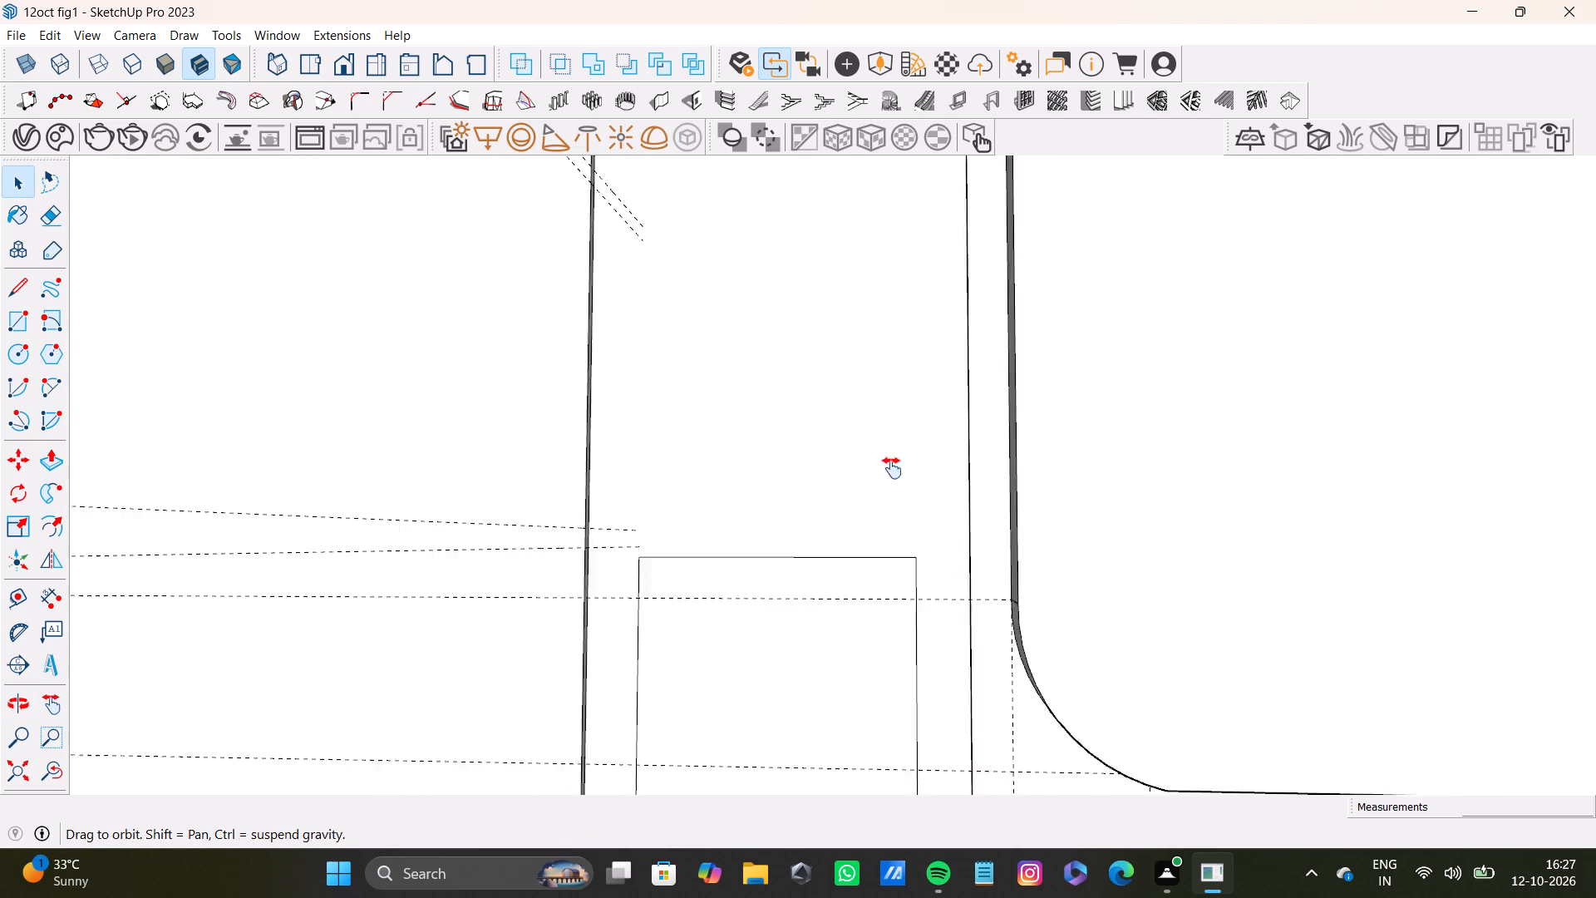
pyautogui.keyDown('shift'); pyautogui.moveTo(892, 468); pyautogui.dragTo(882, 422, button='middle'); pyautogui.keyUp('shift')
pyautogui.keyDown('shift'); pyautogui.scroll(7, 598, 568); pyautogui.keyUp('shift')
pyautogui.keyDown('shift'); pyautogui.click(632, 582); pyautogui.keyUp('shift')
pyautogui.keyDown('shift'); pyautogui.click(728, 368); pyautogui.keyUp('shift')
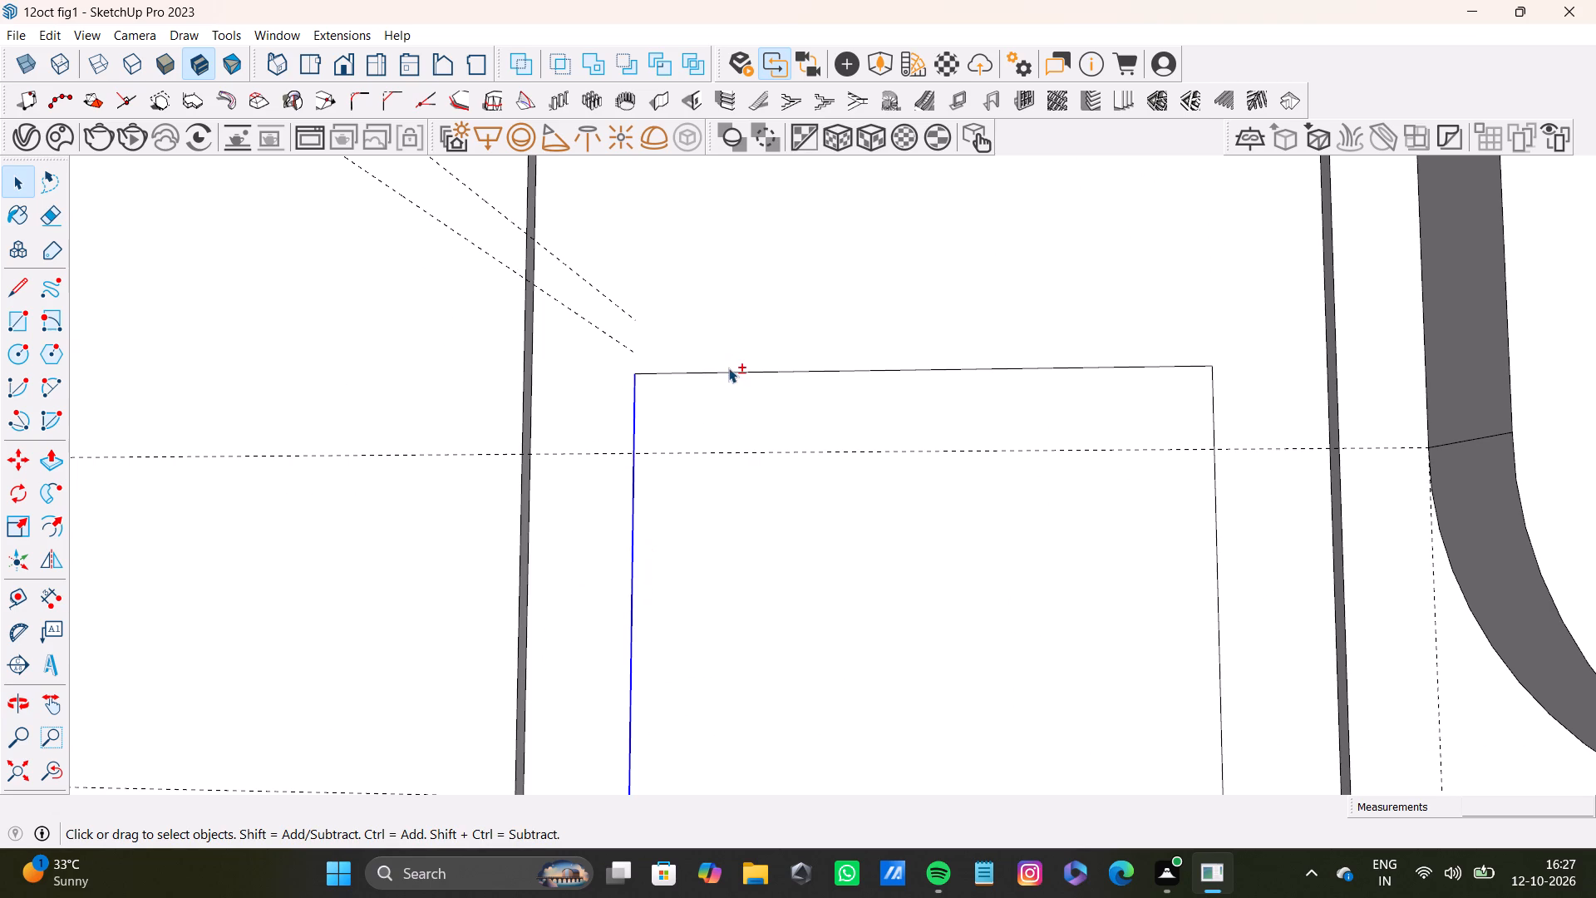
pyautogui.keyDown('shift'); pyautogui.click(1214, 492); pyautogui.keyUp('shift')
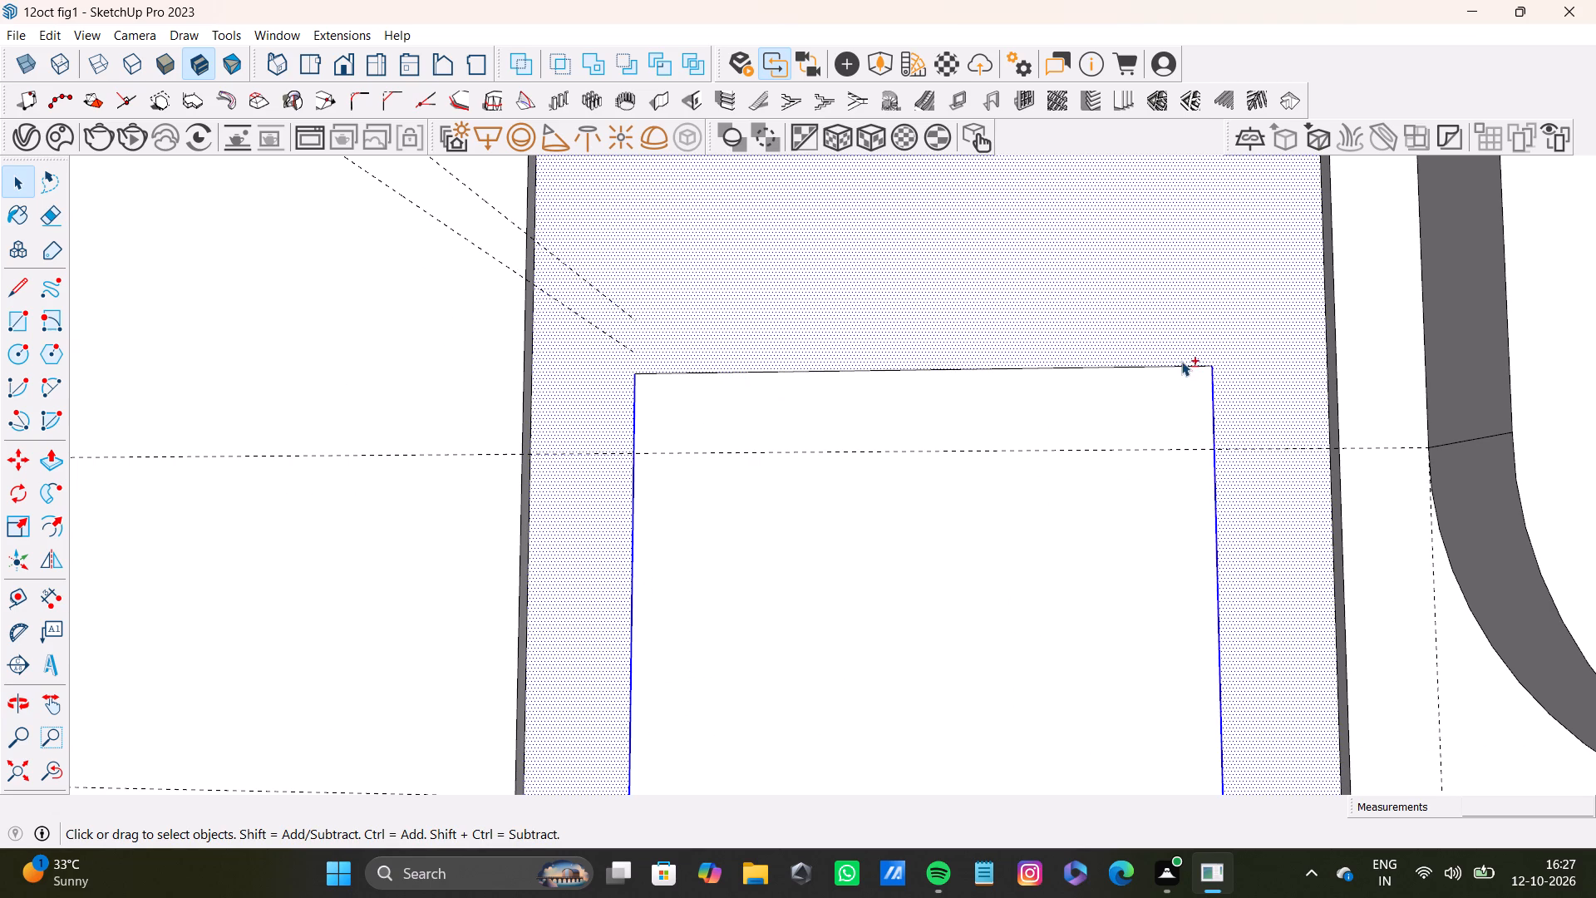
pyautogui.keyDown('shift'); pyautogui.click(1188, 366); pyautogui.keyUp('shift')
pyautogui.keyDown('shift'); pyautogui.click(1143, 296); pyautogui.keyUp('shift')
pyautogui.keyDown('shift'); pyautogui.scroll(-8, 1064, 381); pyautogui.keyUp('shift')
pyautogui.keyDown('shift'); pyautogui.moveTo(1005, 485); pyautogui.dragTo(916, 259, button='middle'); pyautogui.keyUp('shift')
pyautogui.keyDown('shift'); pyautogui.scroll(7, 933, 478); pyautogui.keyUp('shift')
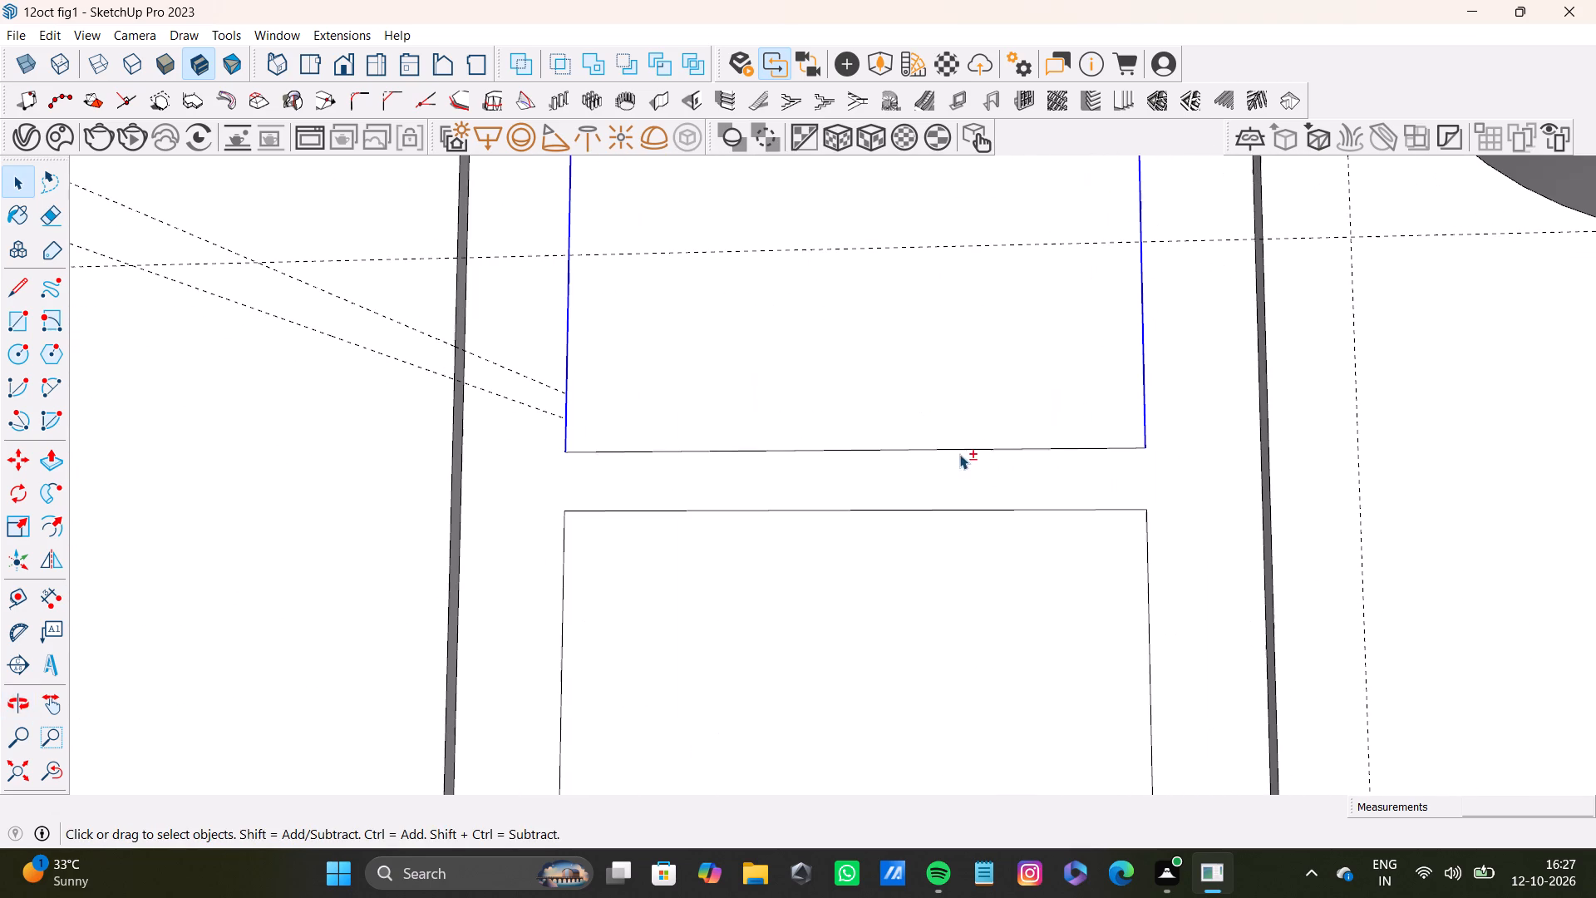
pyautogui.keyDown('shift'); pyautogui.click(997, 447); pyautogui.keyUp('shift')
pyautogui.hotkey('shift', 'Delete')
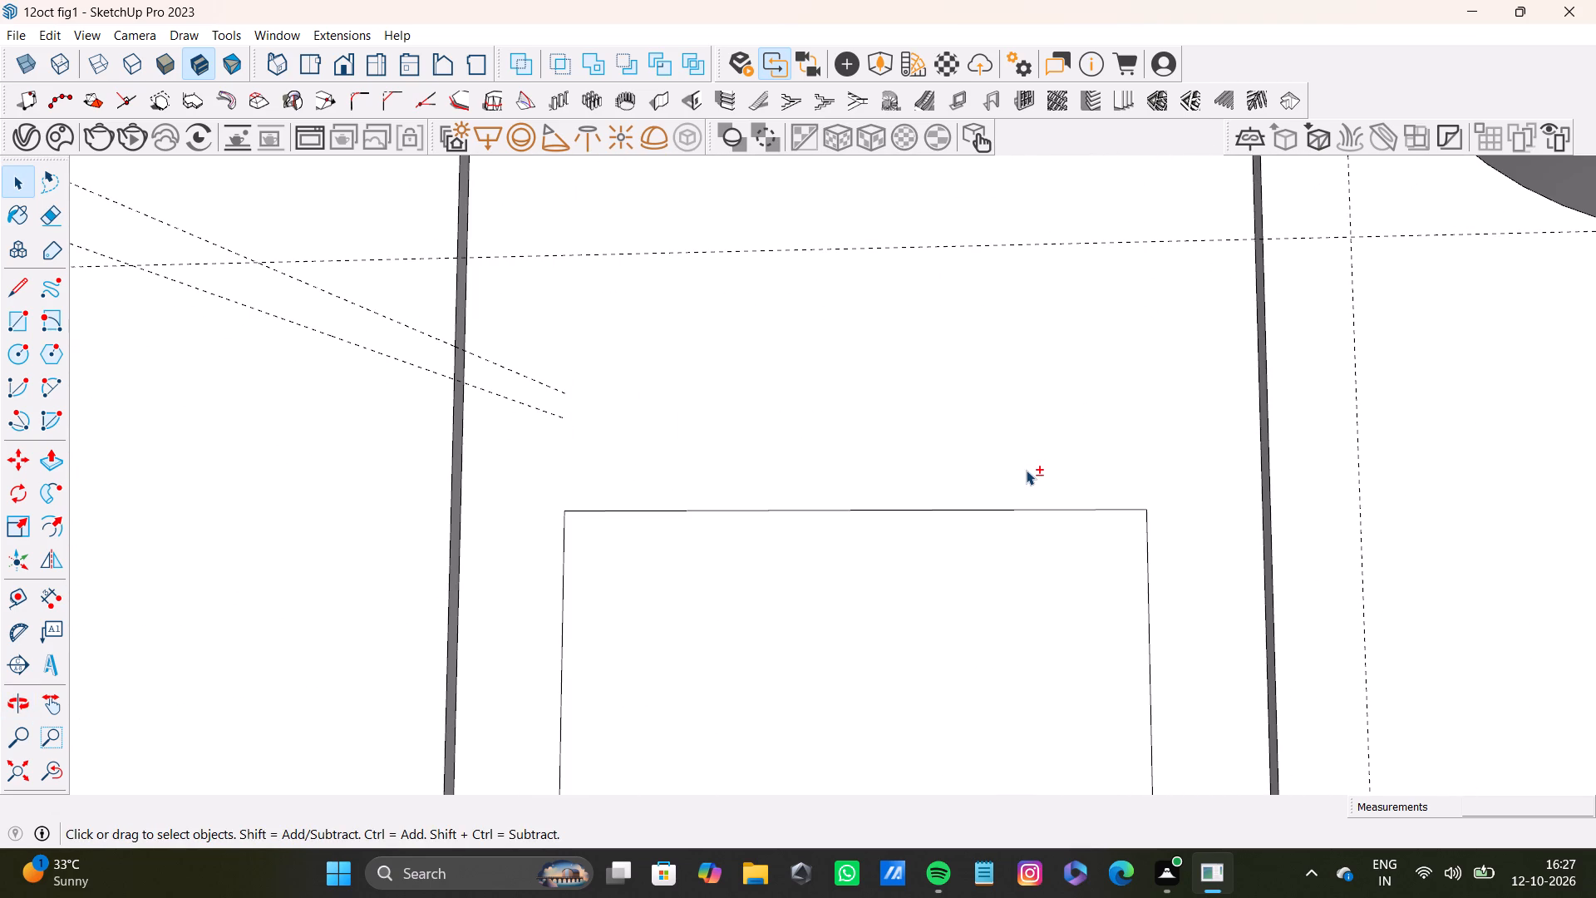
# Delete the four outline edges of the bottommost inner rectangle on the tall panel, just above the floor.
pyautogui.keyDown('shift'); pyautogui.scroll(-6, 1025, 471); pyautogui.keyUp('shift')
pyautogui.keyDown('shift'); pyautogui.moveTo(1007, 499); pyautogui.dragTo(989, 414, button='middle'); pyautogui.keyUp('shift')
pyautogui.keyDown('shift'); pyautogui.scroll(6, 962, 441); pyautogui.keyUp('shift')
pyautogui.keyDown('shift'); pyautogui.click(987, 391); pyautogui.keyUp('shift')
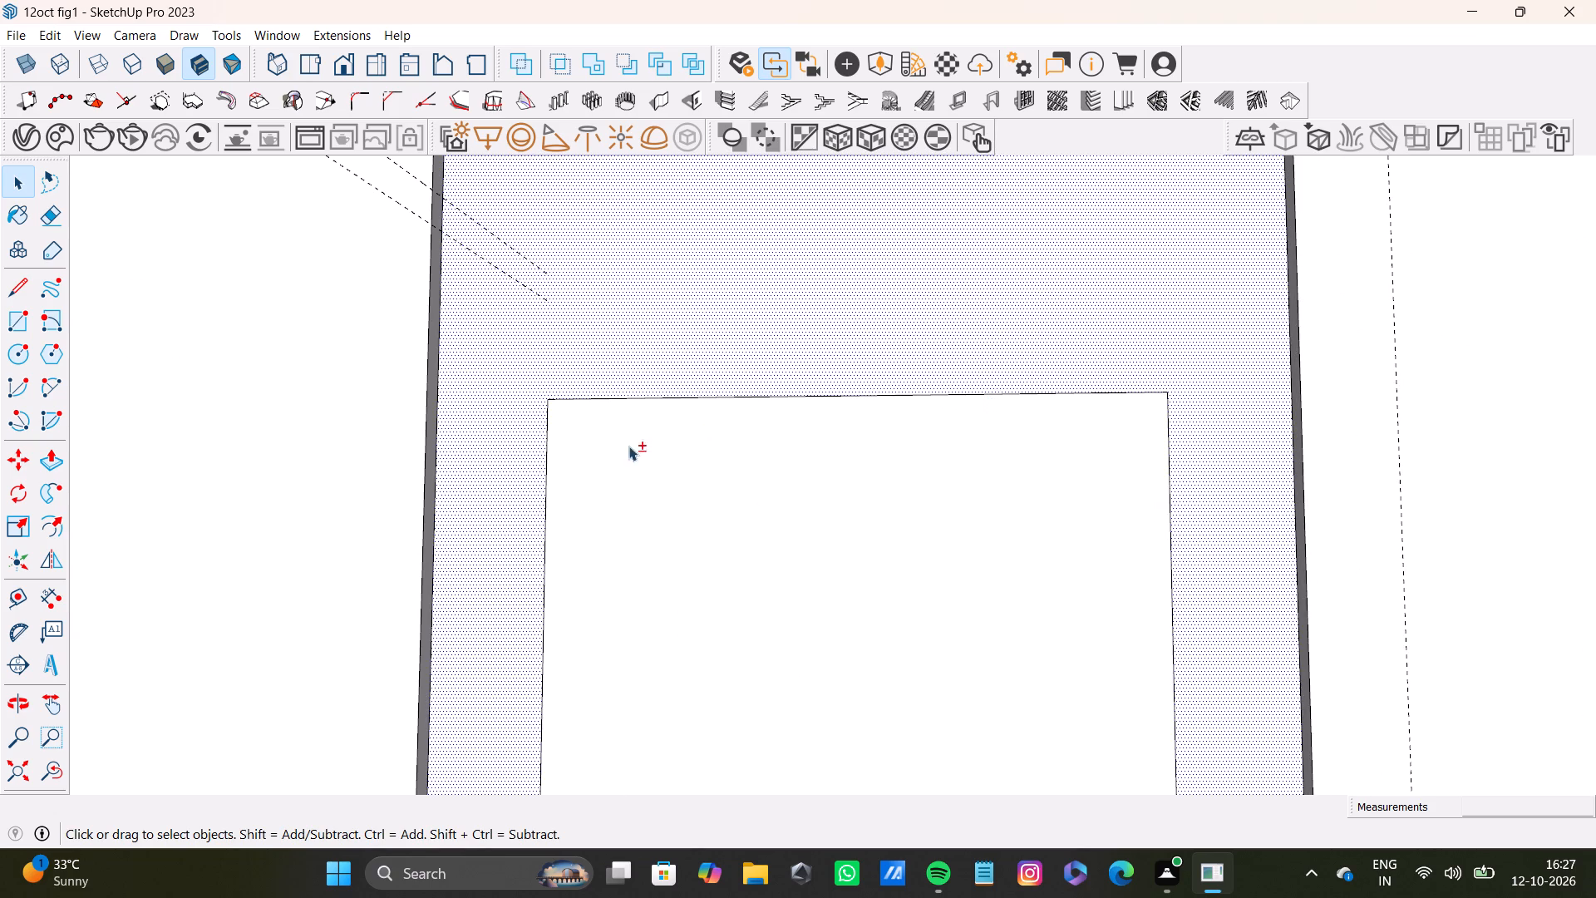
pyautogui.keyDown('shift'); pyautogui.click(548, 496); pyautogui.keyUp('shift')
pyautogui.keyDown('shift'); pyautogui.click(614, 398); pyautogui.keyUp('shift')
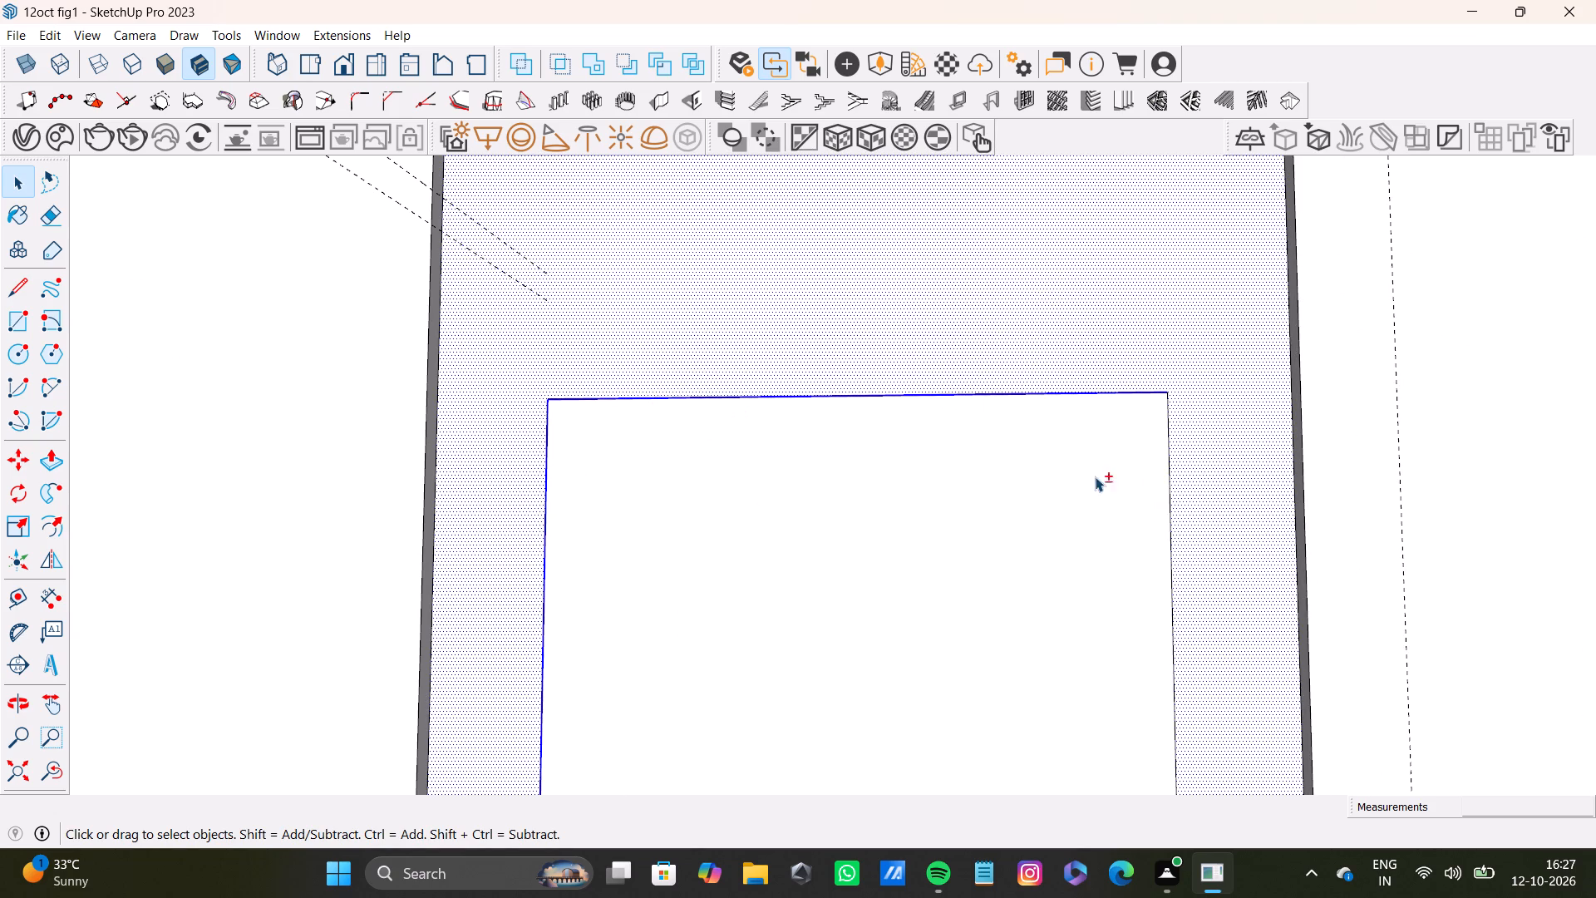
pyautogui.keyDown('shift'); pyautogui.click(1172, 547); pyautogui.keyUp('shift')
pyautogui.keyDown('shift'); pyautogui.scroll(-6, 1168, 550); pyautogui.keyUp('shift')
pyautogui.keyDown('shift'); pyautogui.moveTo(1139, 604); pyautogui.dragTo(1083, 425, button='middle'); pyautogui.keyUp('shift')
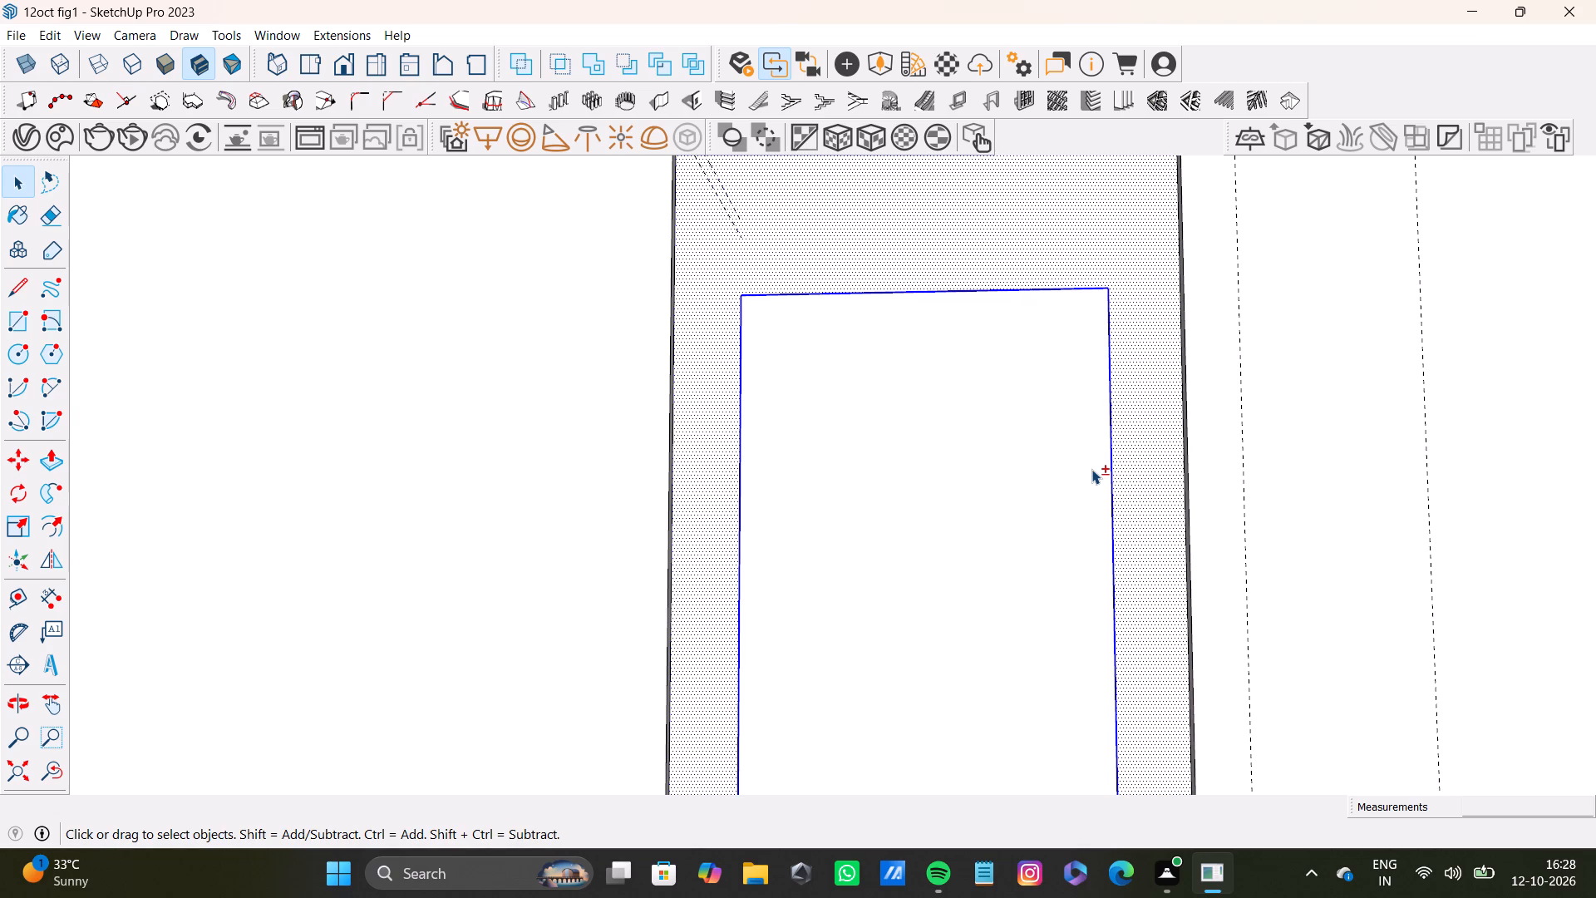
pyautogui.keyDown('shift'); pyautogui.scroll(-7, 1022, 568); pyautogui.keyUp('shift')
pyautogui.keyDown('shift'); pyautogui.moveTo(1131, 757); pyautogui.dragTo(1049, 570, button='middle'); pyautogui.keyUp('shift')
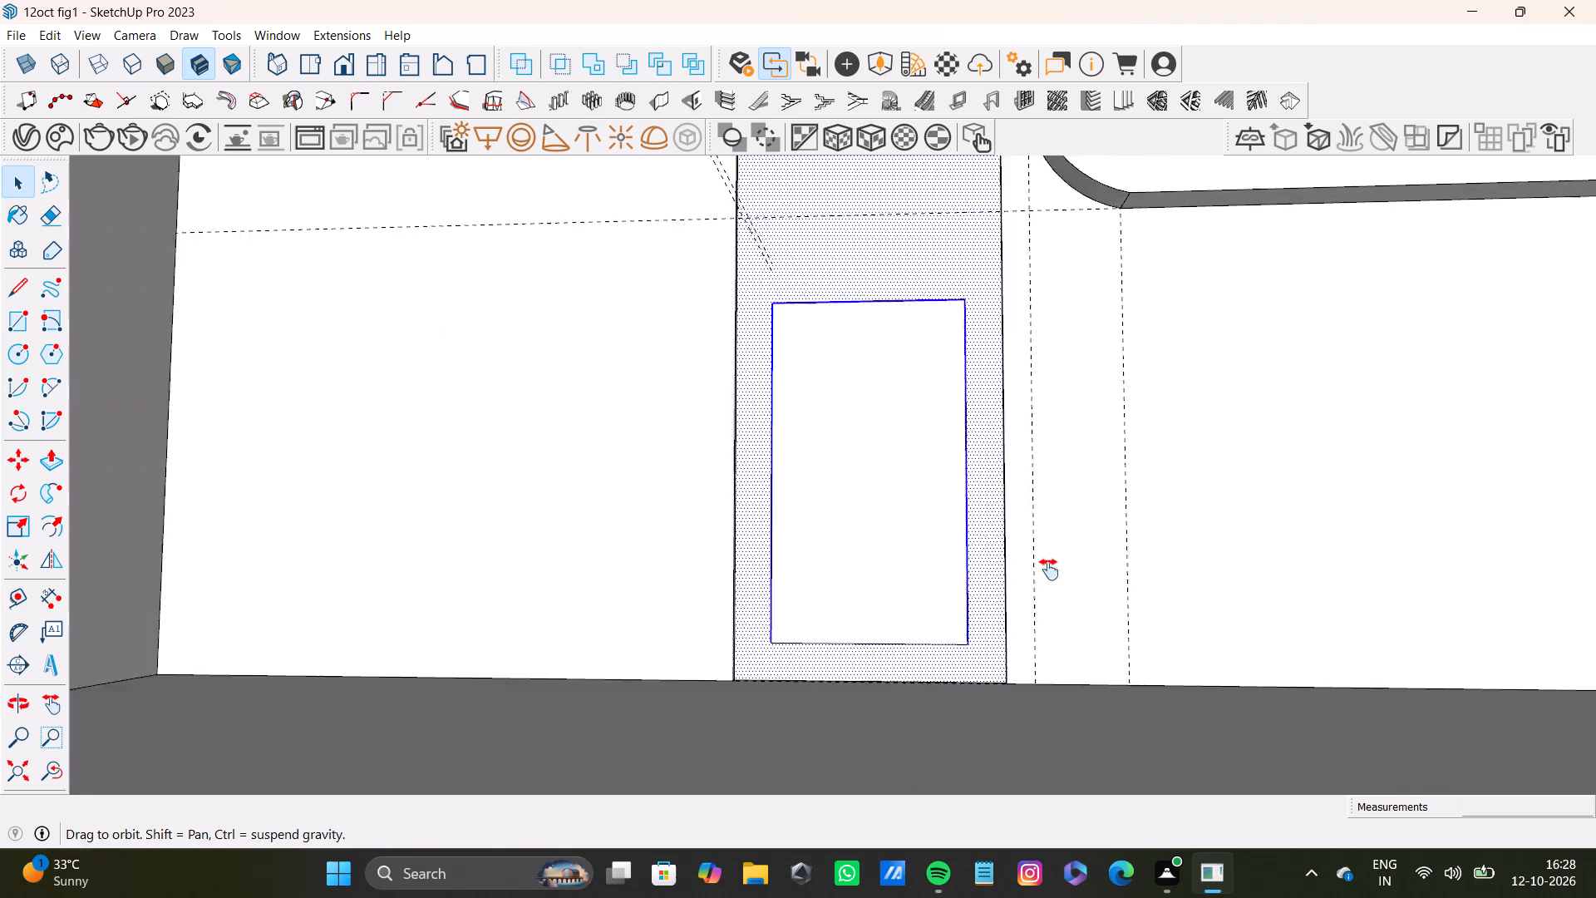
pyautogui.keyDown('shift'); pyautogui.moveTo(1049, 570); pyautogui.dragTo(1047, 568, button='middle'); pyautogui.keyUp('shift')
pyautogui.keyDown('shift'); pyautogui.scroll(8, 938, 579); pyautogui.keyUp('shift')
pyautogui.keyDown('shift'); pyautogui.click(963, 653); pyautogui.keyUp('shift')
pyautogui.keyDown('shift'); pyautogui.click(1002, 672); pyautogui.keyUp('shift')
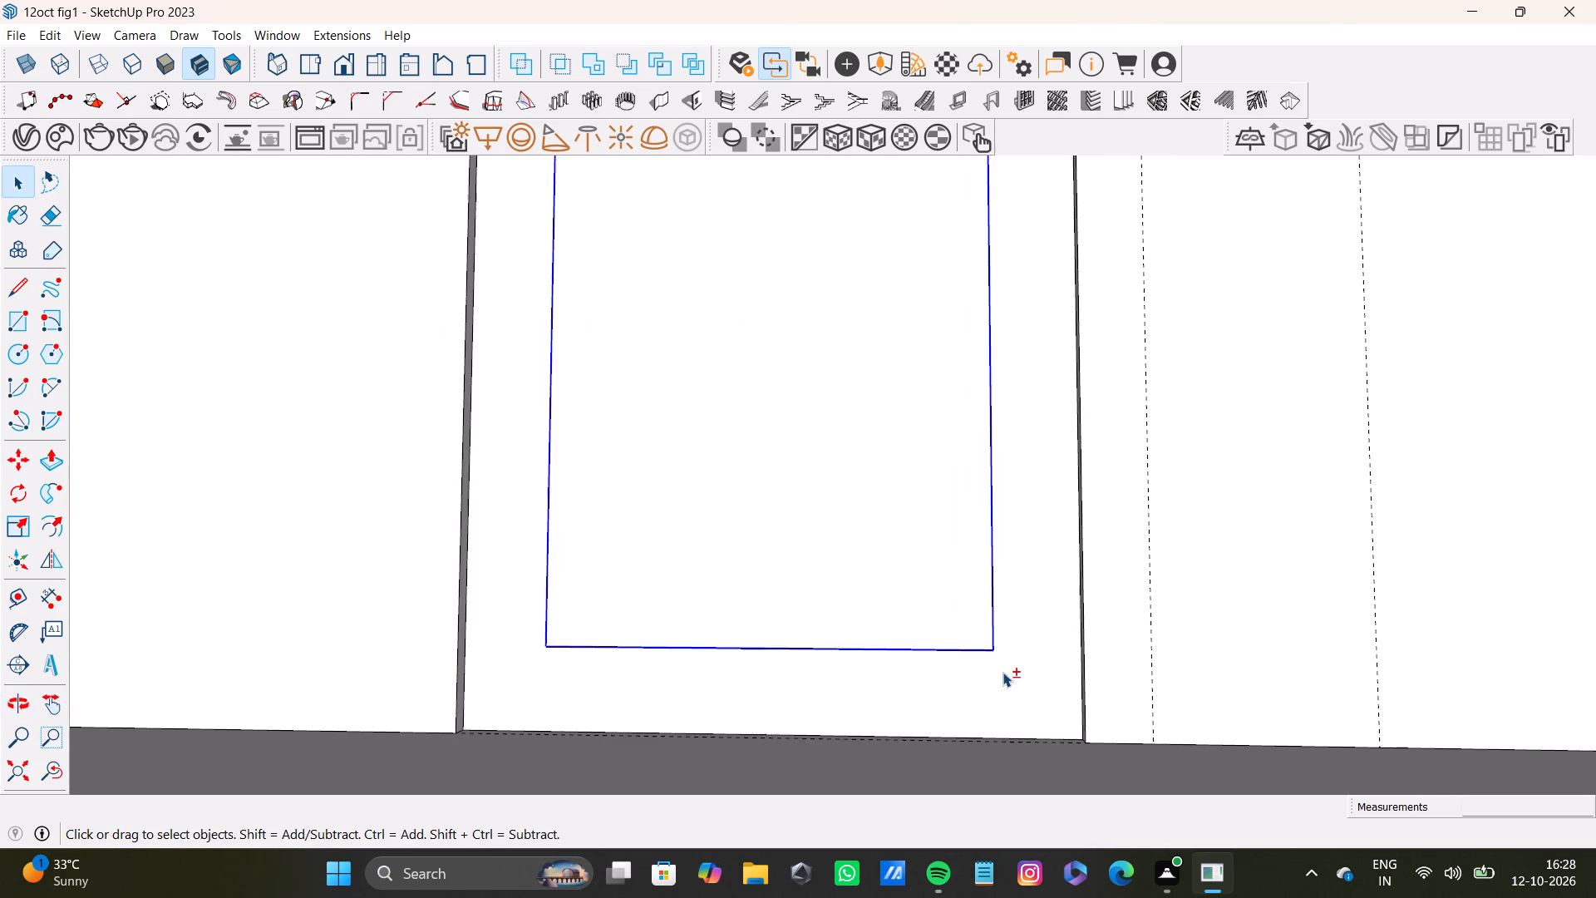
pyautogui.hotkey('shift', 'Delete')
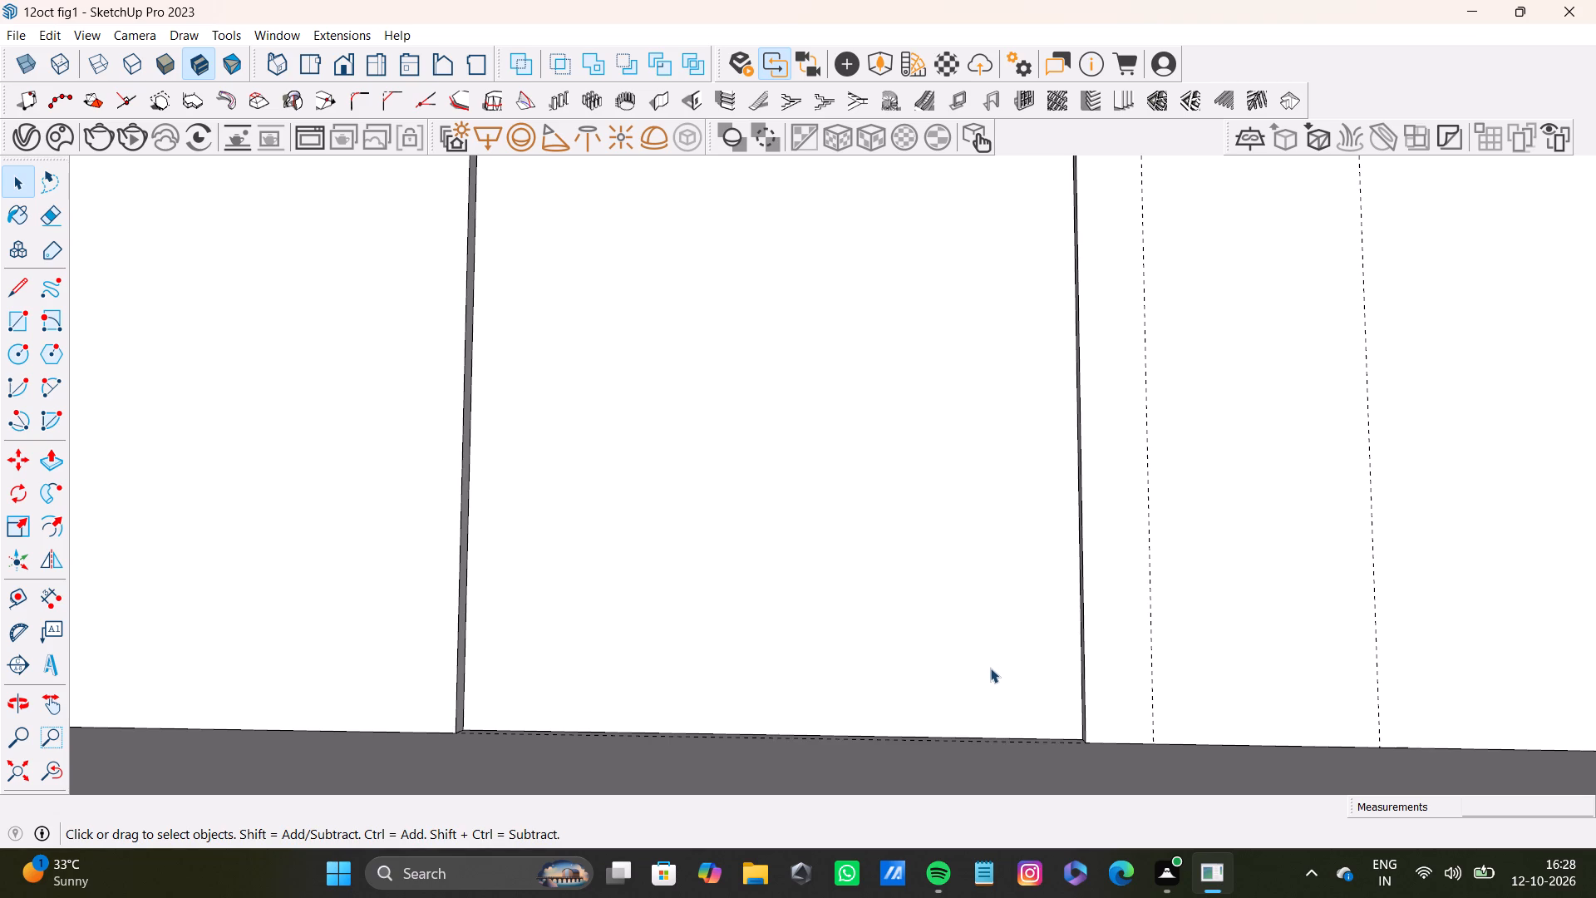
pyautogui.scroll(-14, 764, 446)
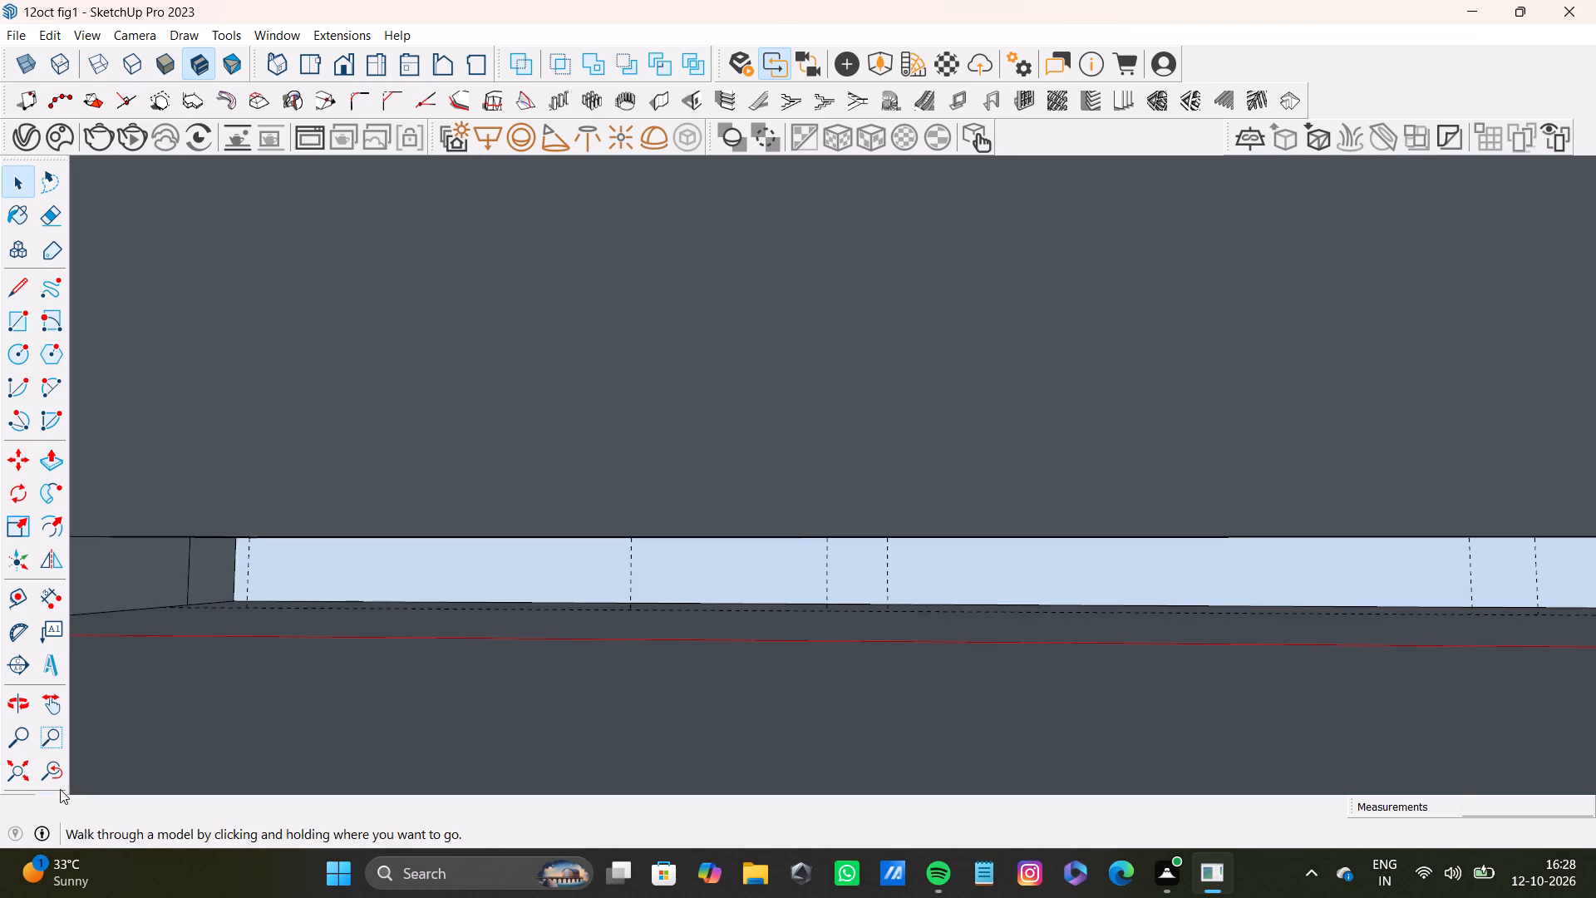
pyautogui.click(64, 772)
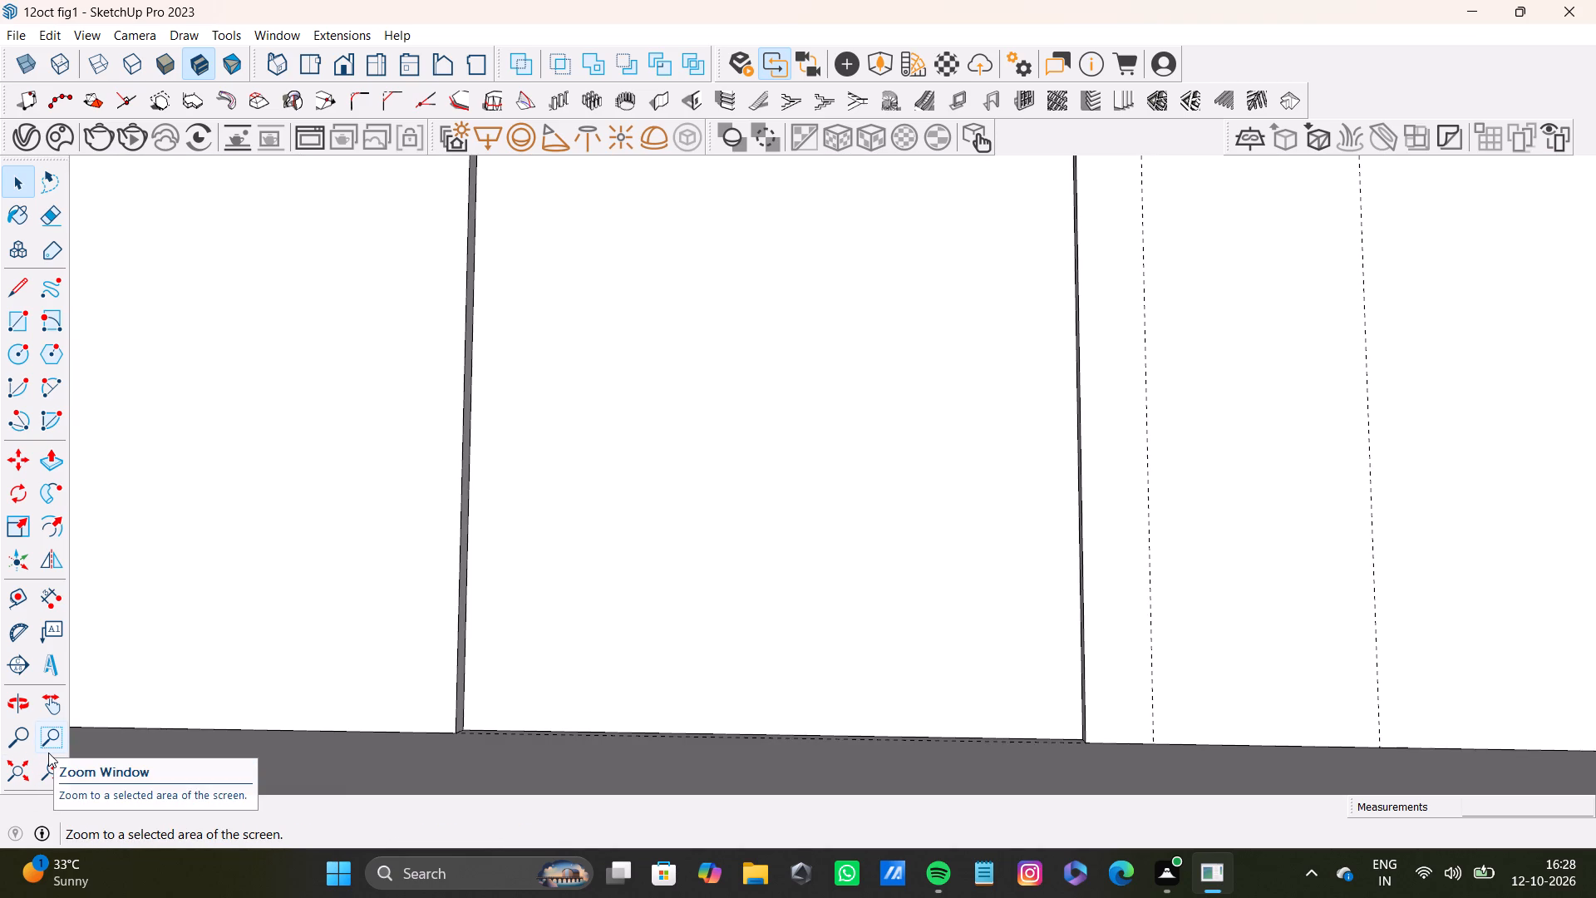
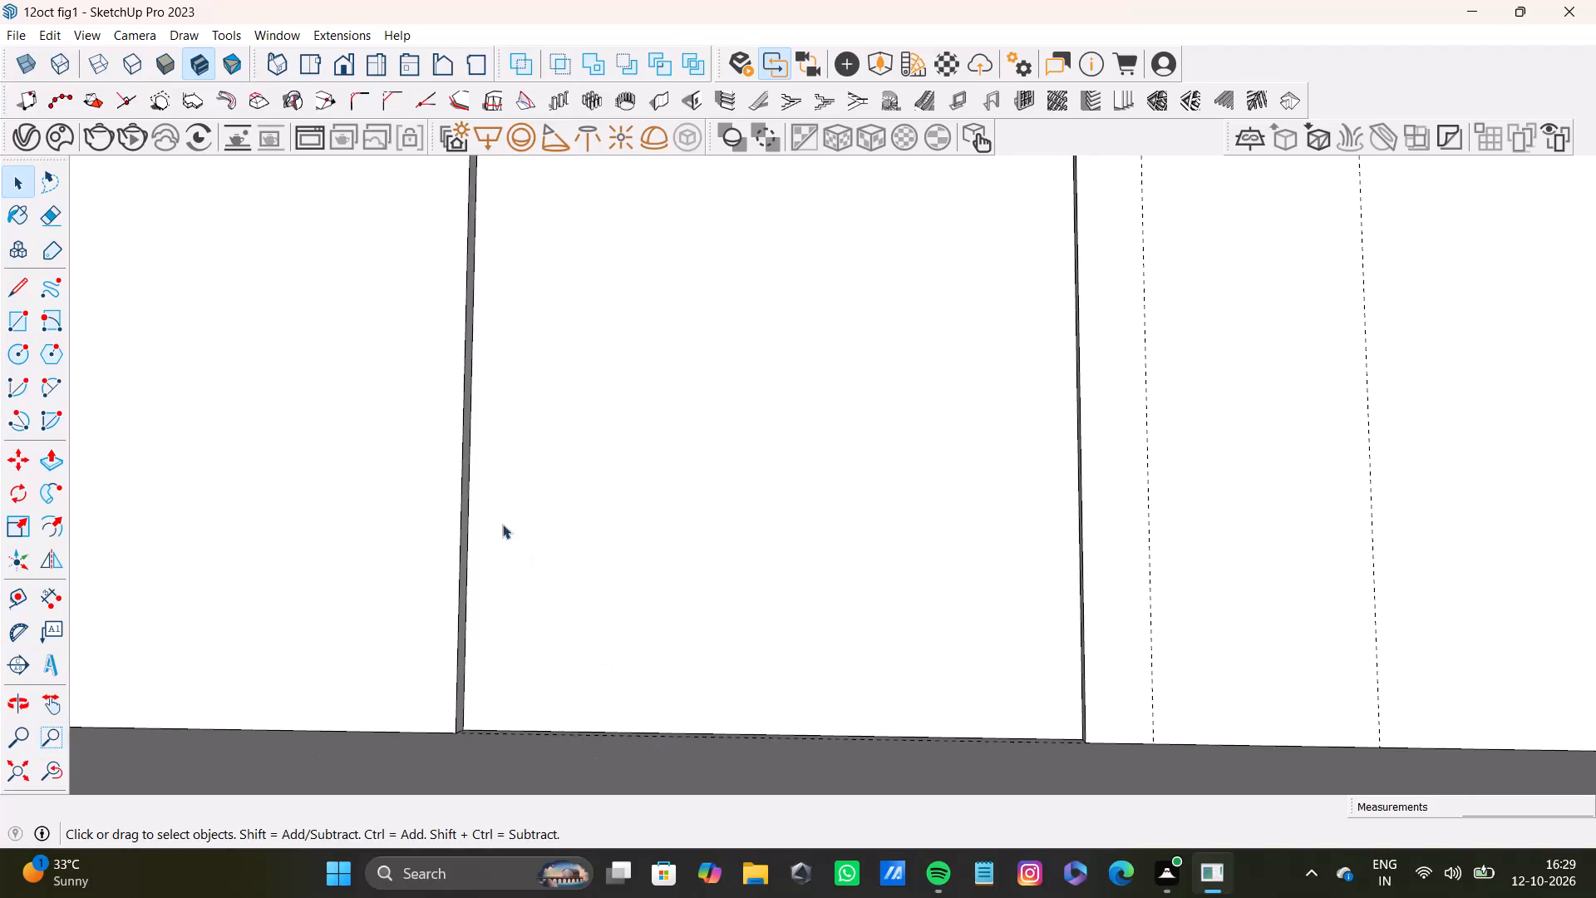
# Push/Pull the tall narrow panel's face by 5/8" to bring it flush with the surrounding wall.
pyautogui.scroll(-3, 751, 463)
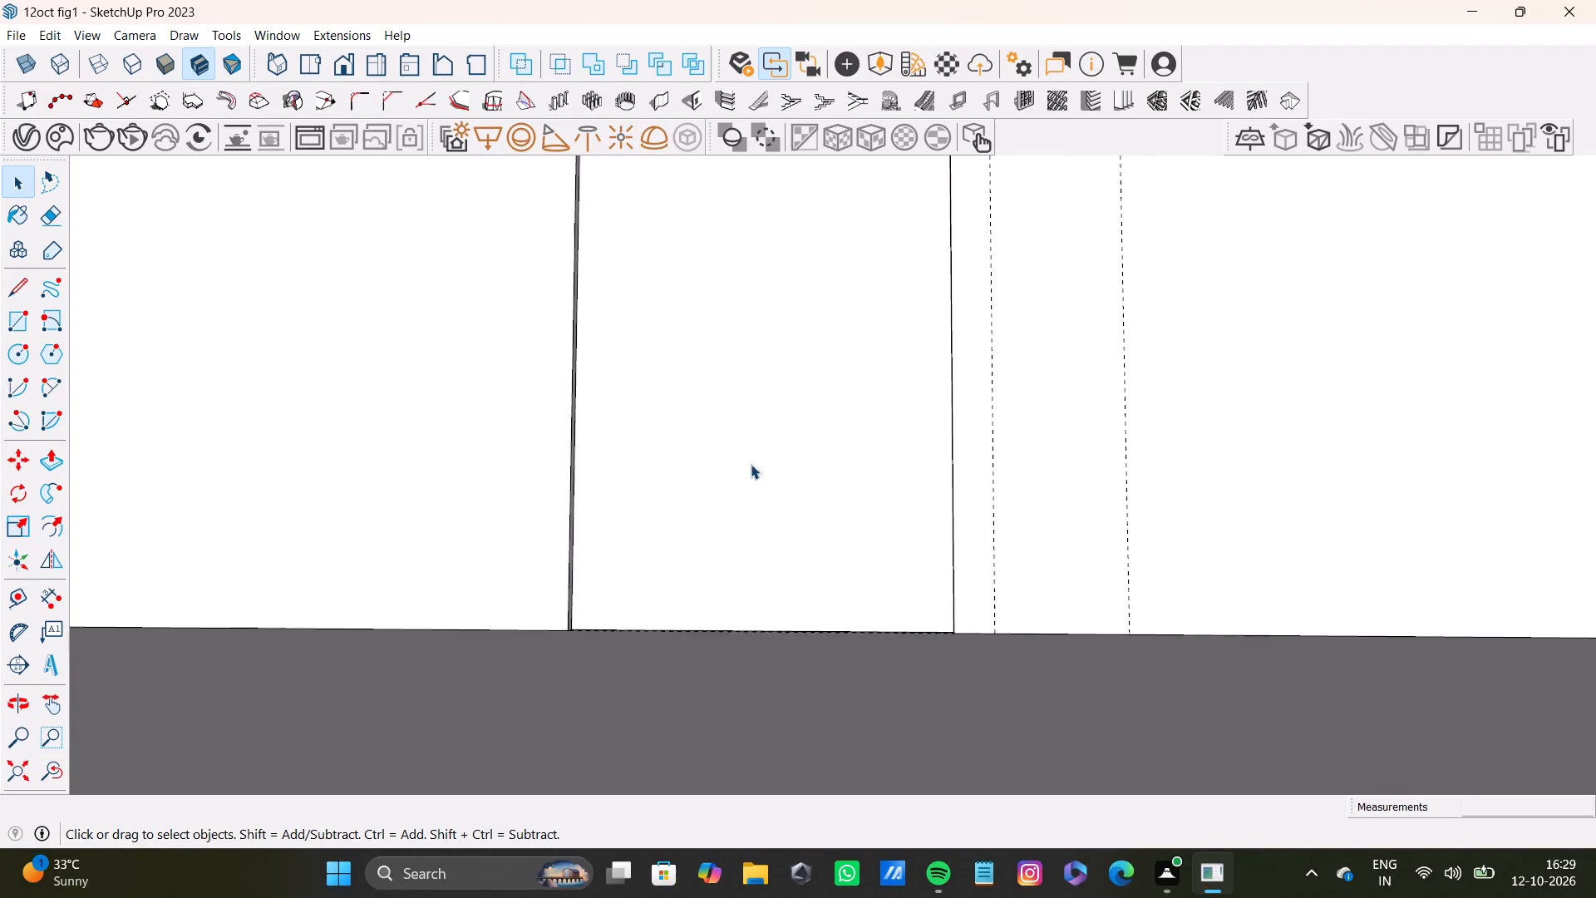
pyautogui.scroll(-19, 751, 464)
pyautogui.click(47, 774)
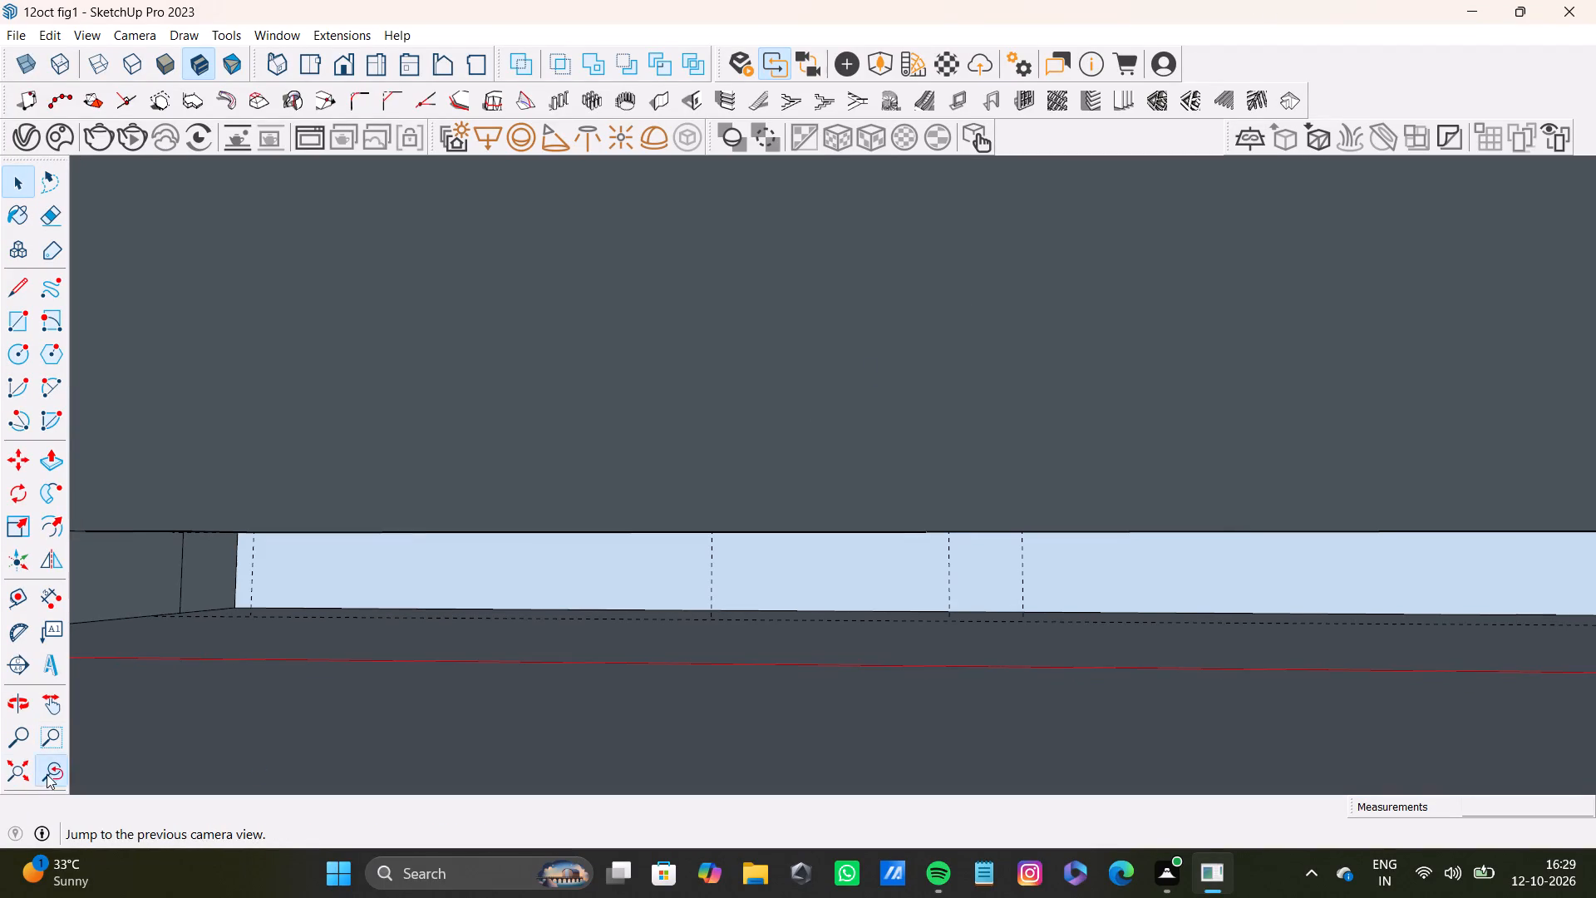
pyautogui.click(12, 762)
pyautogui.moveTo(878, 343); pyautogui.dragTo(914, 613, button='middle')
pyautogui.scroll(6, 996, 390)
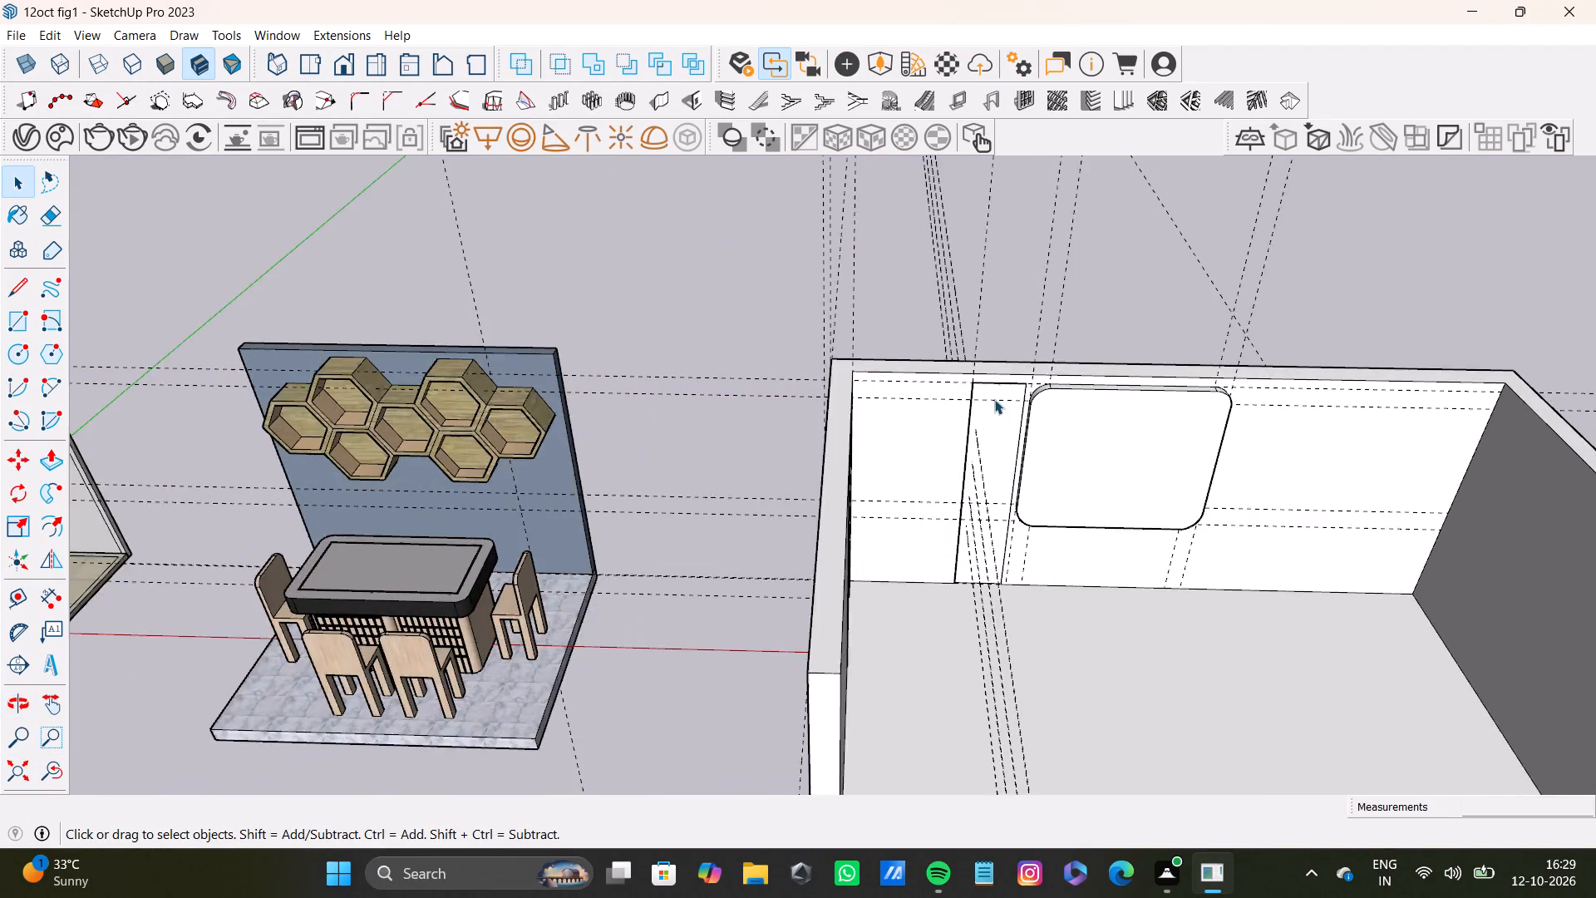
pyautogui.scroll(4, 994, 399)
pyautogui.keyDown('shift'); pyautogui.moveTo(1100, 470); pyautogui.dragTo(962, 498, button='middle'); pyautogui.keyUp('shift')
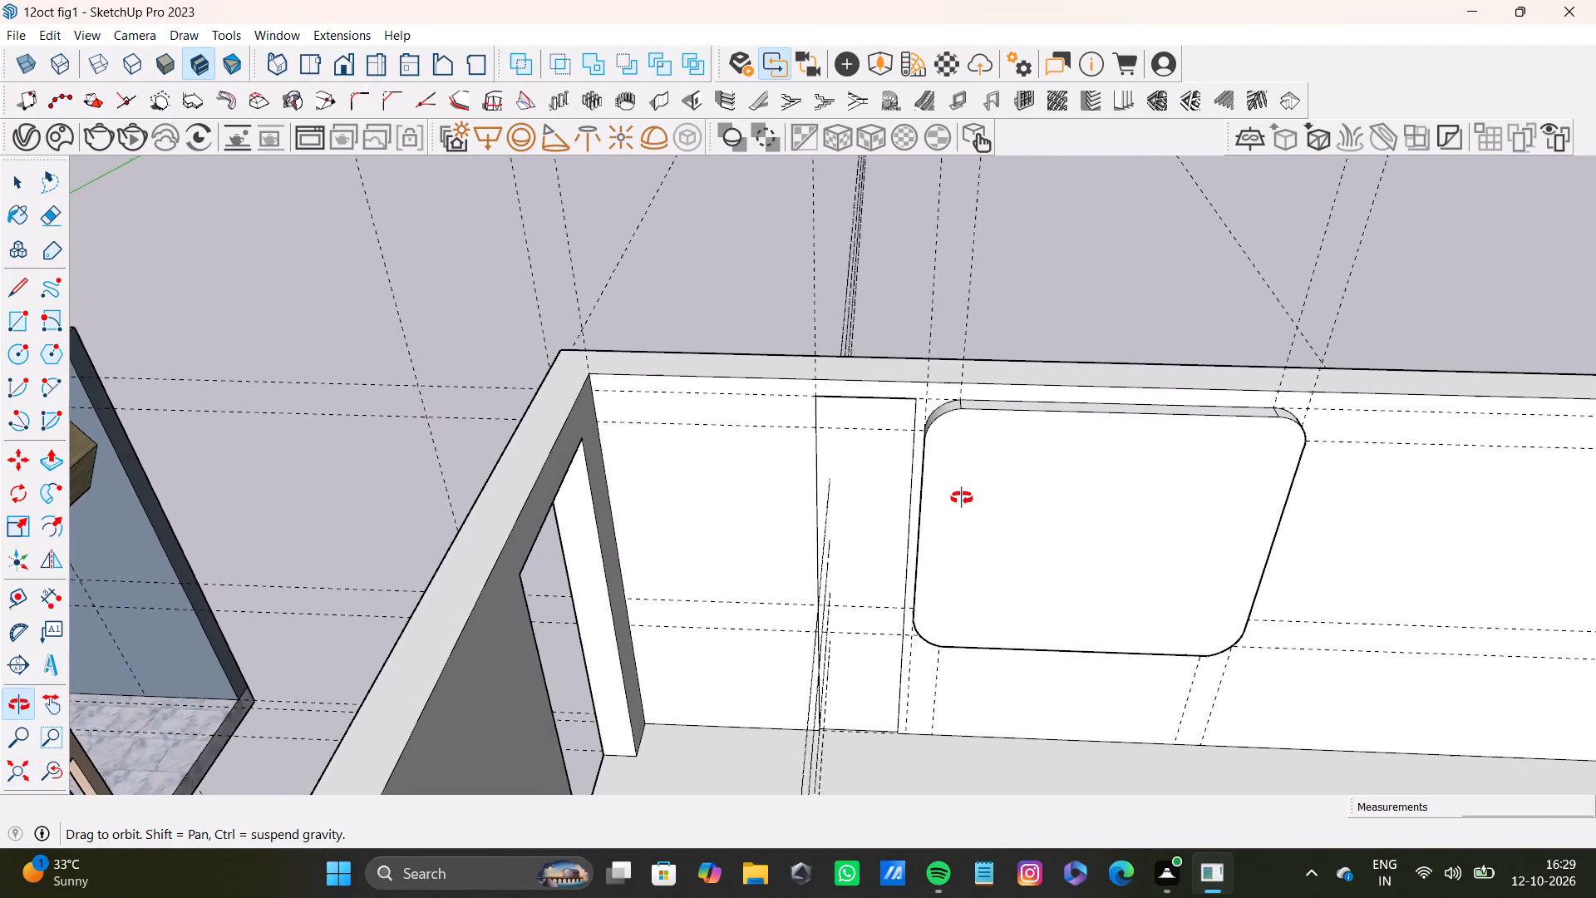
pyautogui.keyDown('shift'); pyautogui.moveTo(962, 498); pyautogui.dragTo(813, 505, button='middle'); pyautogui.keyUp('shift')
pyautogui.scroll(7, 920, 477)
pyautogui.moveTo(839, 438); pyautogui.dragTo(894, 442, button='middle')
pyautogui.press('space')
pyautogui.click(842, 388)
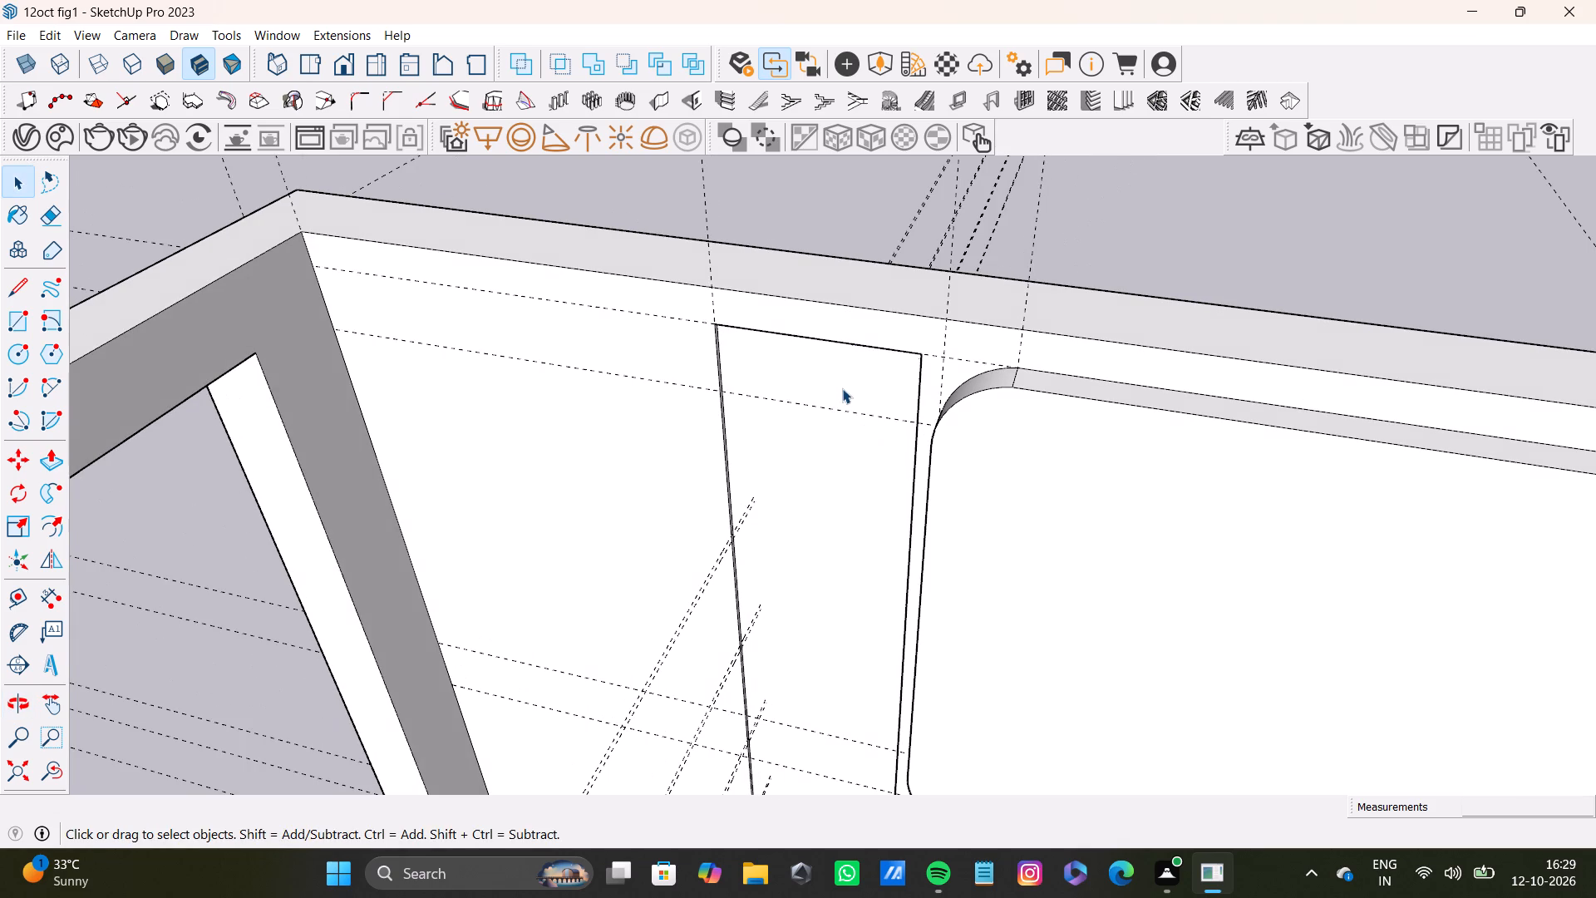
pyautogui.press('p')
pyautogui.moveTo(843, 386); pyautogui.dragTo(741, 323)
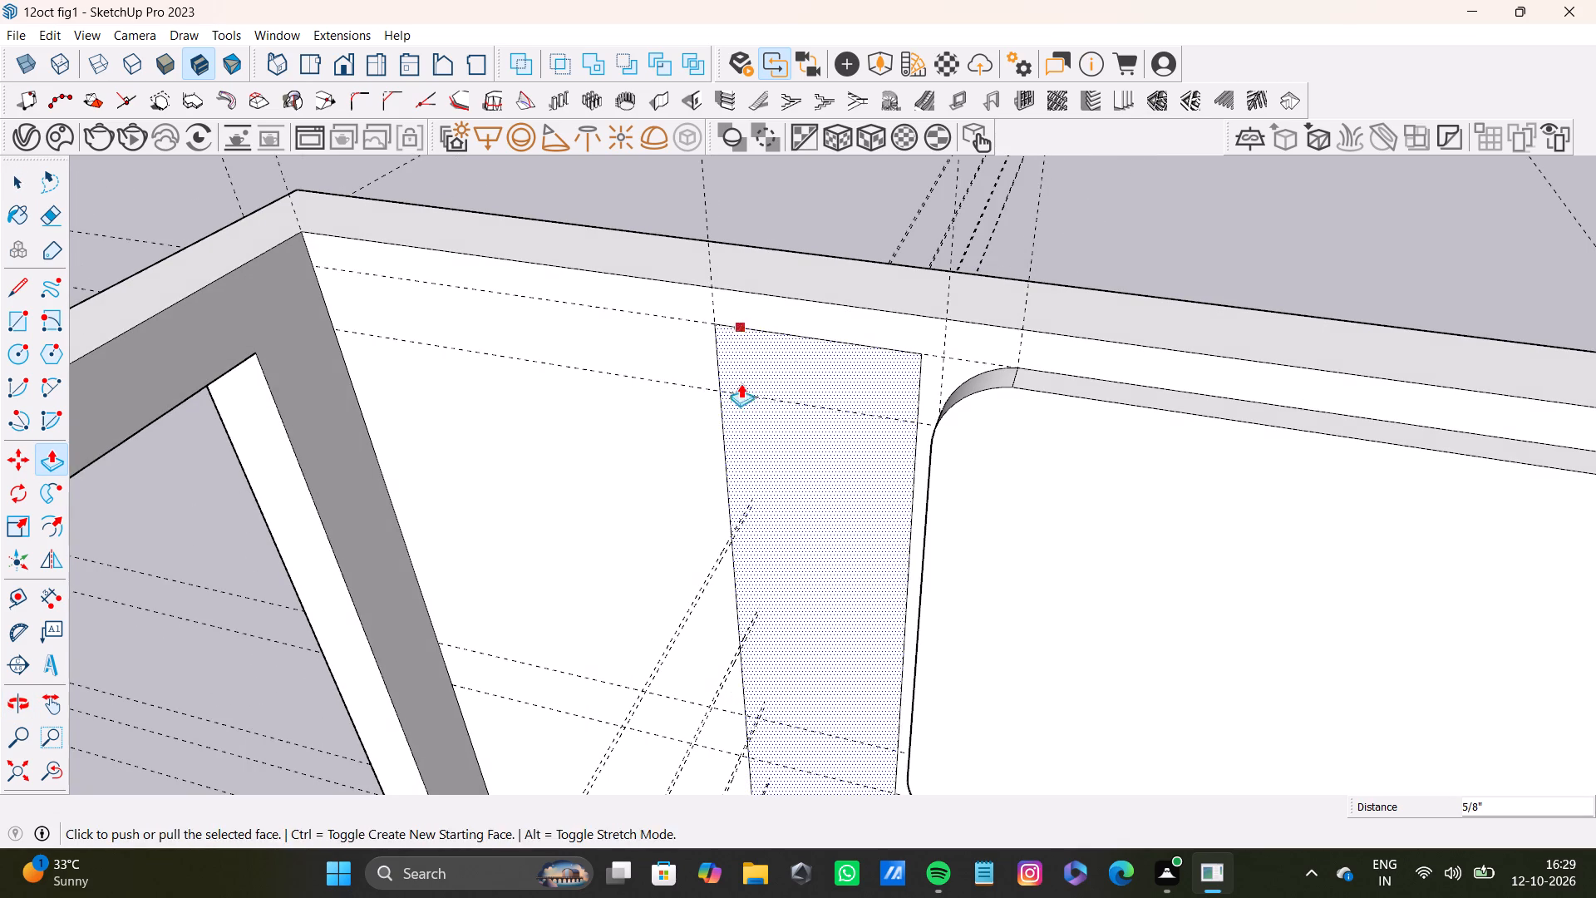
# Delete all construction guides from the model.
pyautogui.scroll(-4, 776, 407)
pyautogui.moveTo(795, 498); pyautogui.dragTo(972, 491, button='middle')
pyautogui.scroll(-4, 711, 474)
pyautogui.keyDown('shift'); pyautogui.moveTo(772, 535); pyautogui.dragTo(525, 488, button='middle'); pyautogui.keyUp('shift')
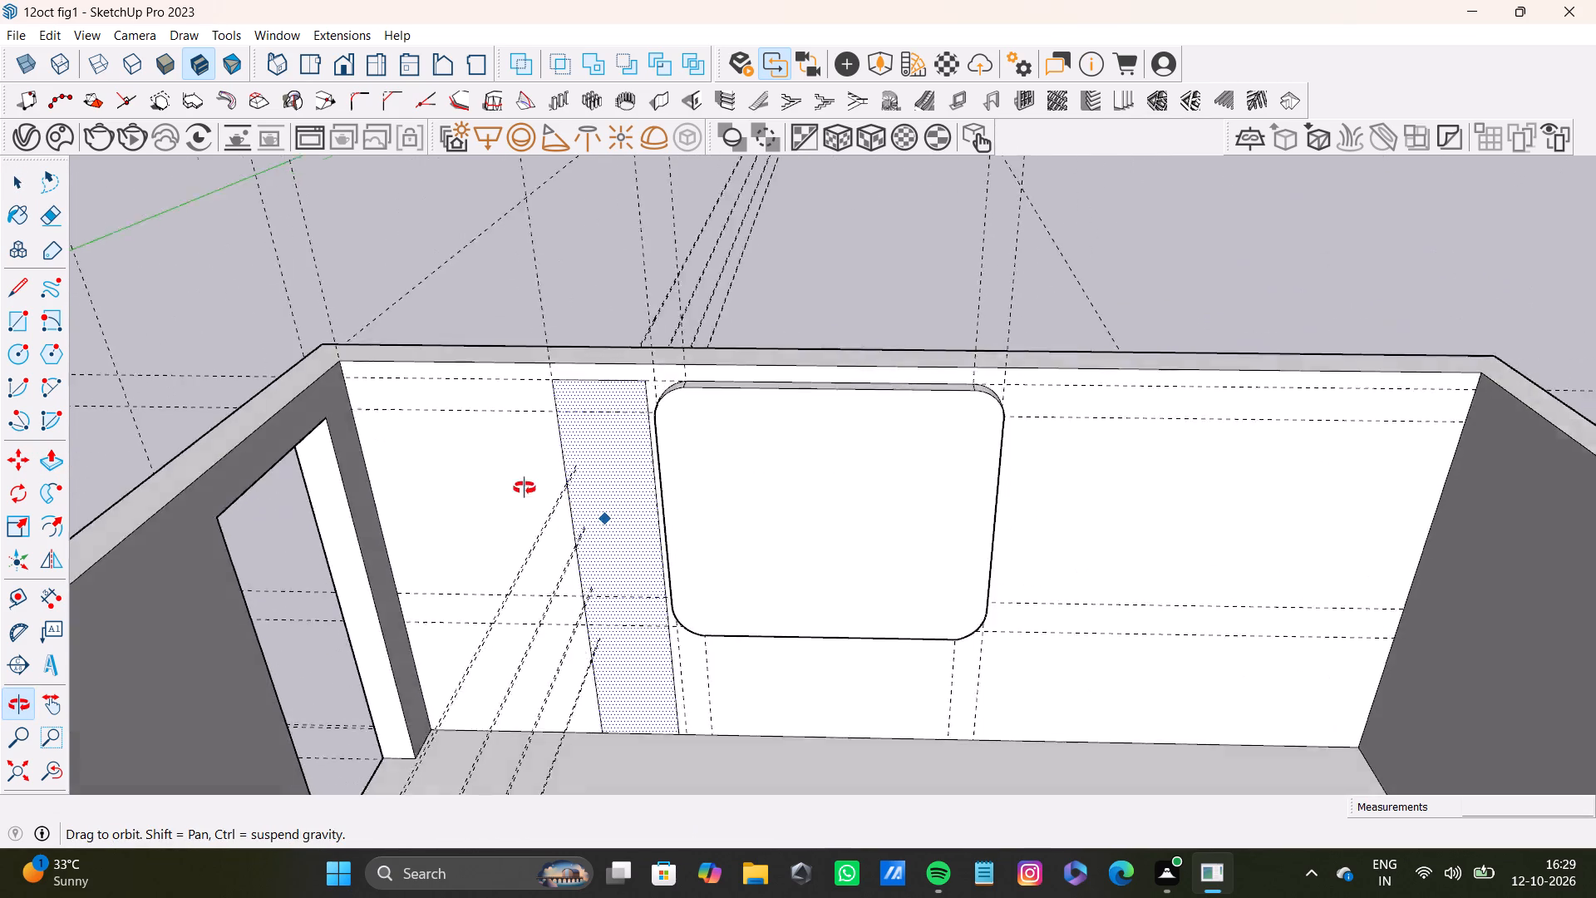
pyautogui.keyDown('shift'); pyautogui.moveTo(525, 488); pyautogui.dragTo(539, 476, button='middle'); pyautogui.keyUp('shift')
pyautogui.scroll(8, 594, 446)
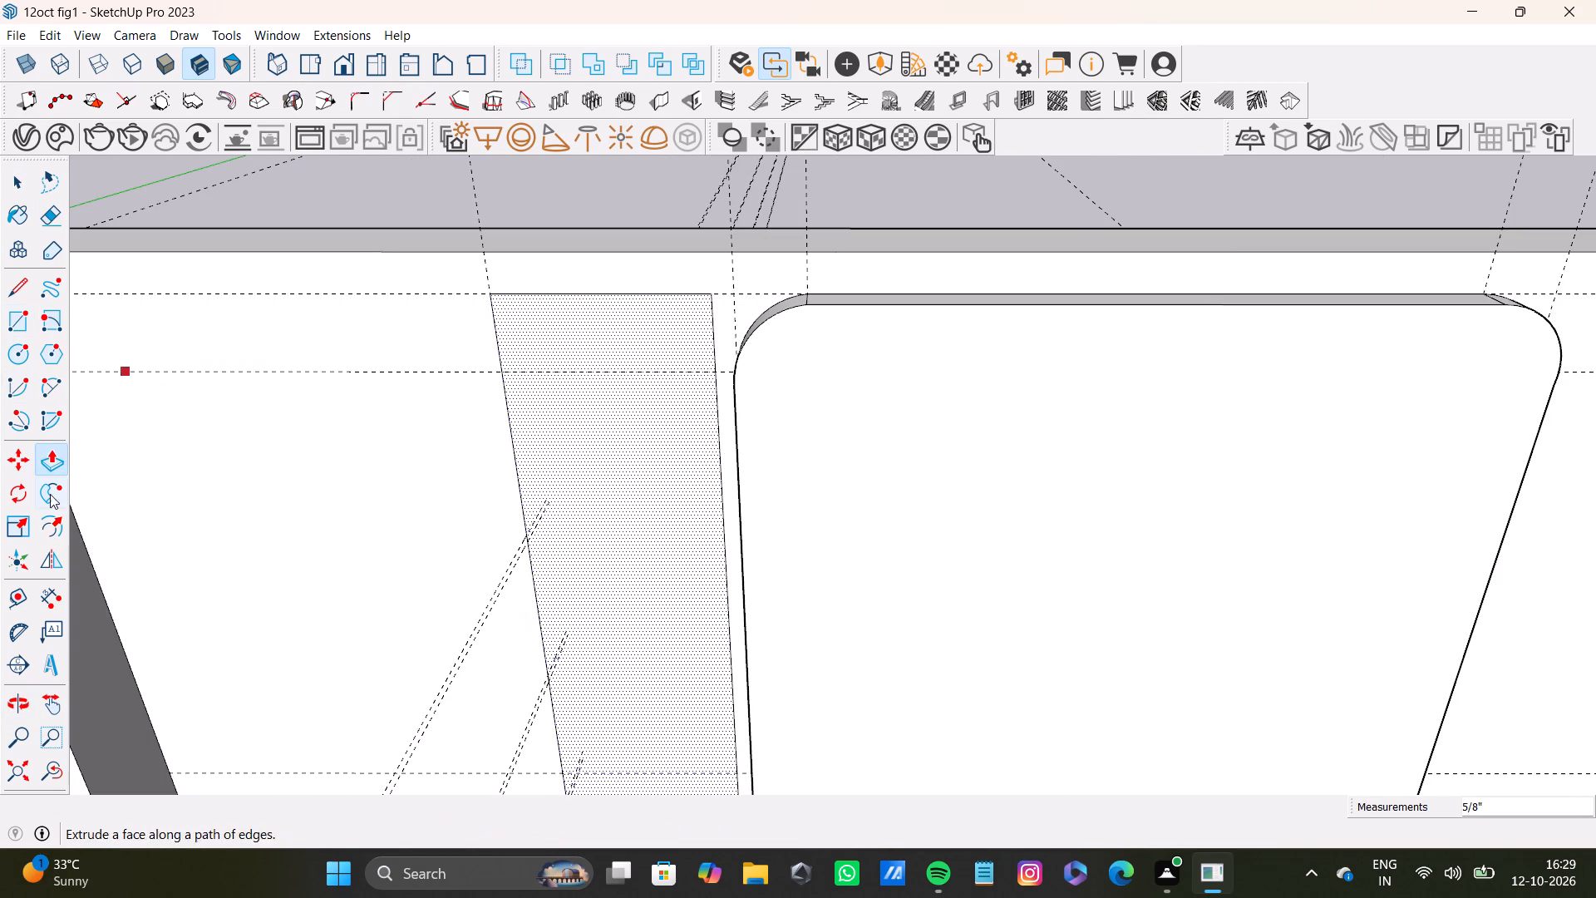
pyautogui.click(45, 28)
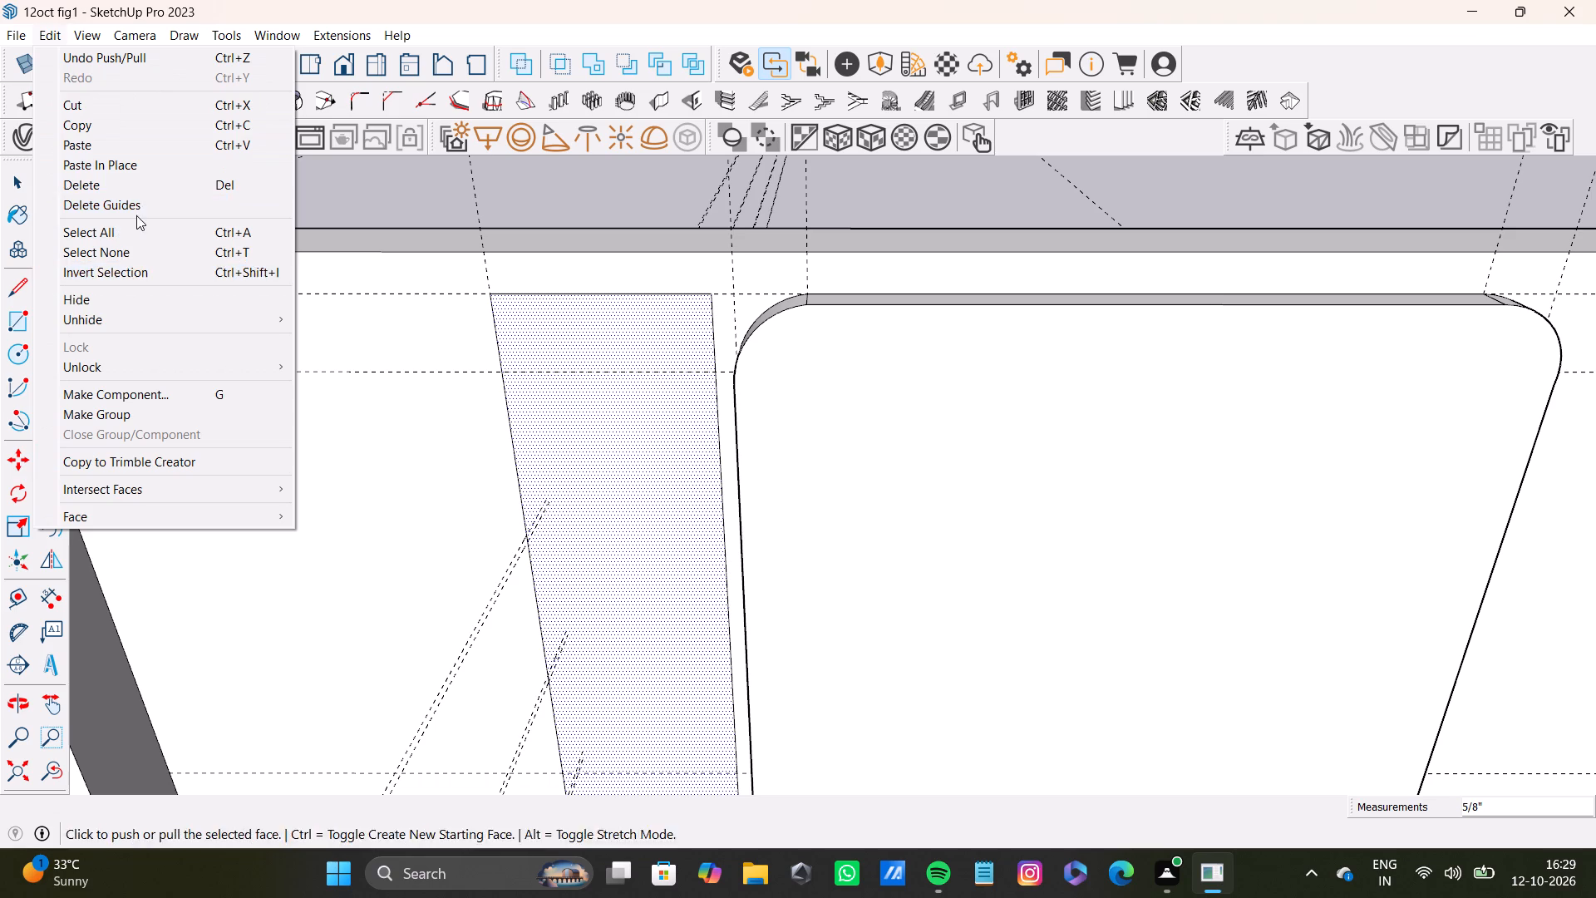
pyautogui.click(143, 210)
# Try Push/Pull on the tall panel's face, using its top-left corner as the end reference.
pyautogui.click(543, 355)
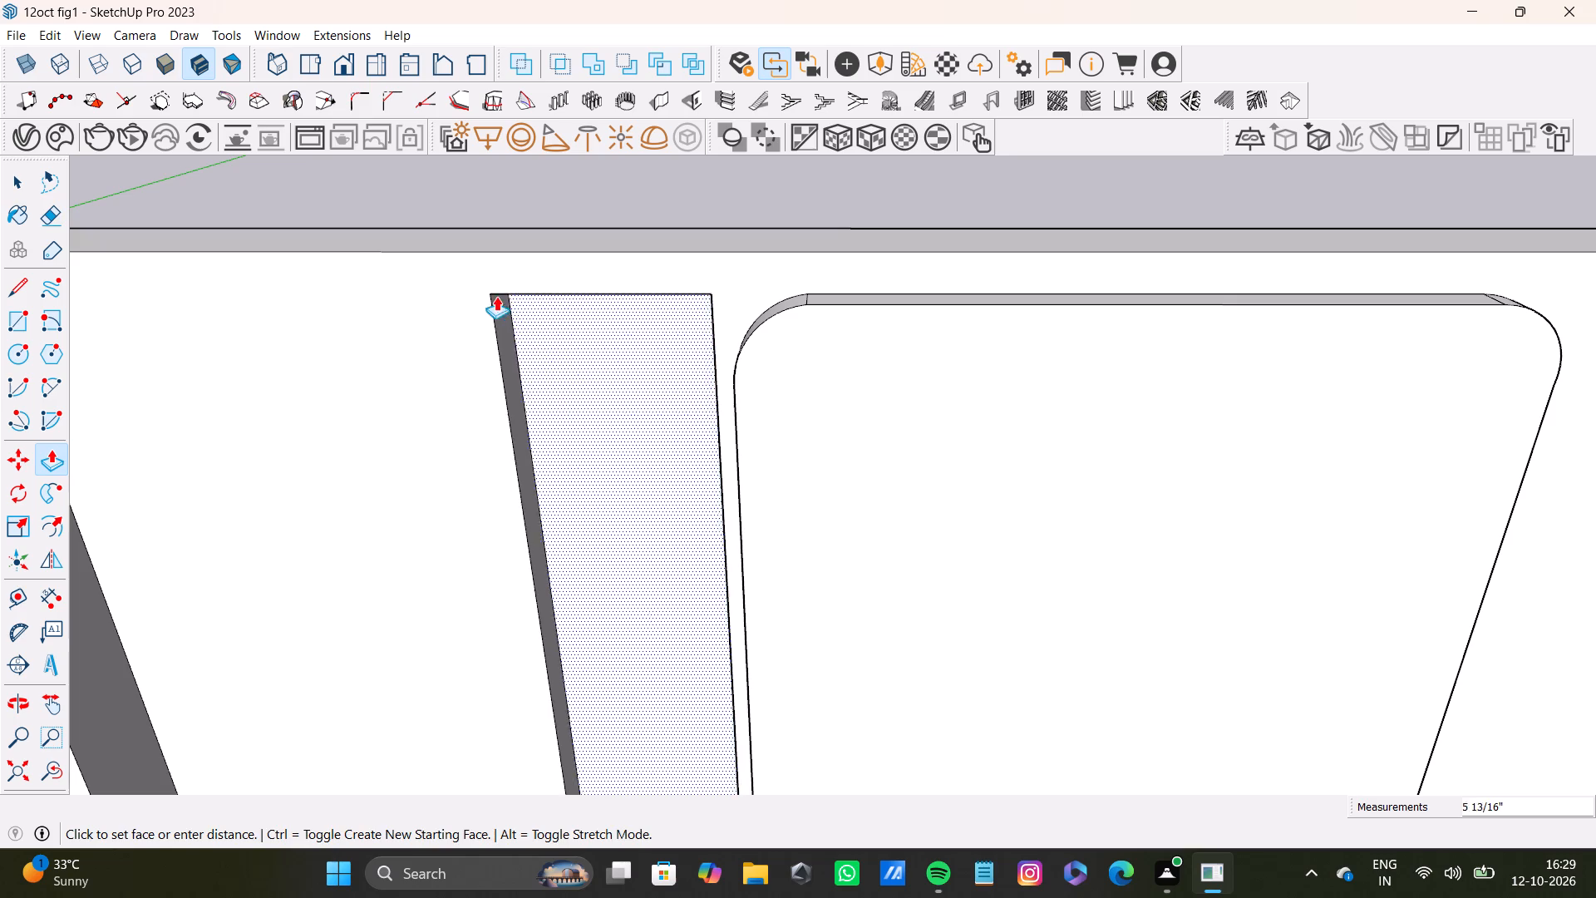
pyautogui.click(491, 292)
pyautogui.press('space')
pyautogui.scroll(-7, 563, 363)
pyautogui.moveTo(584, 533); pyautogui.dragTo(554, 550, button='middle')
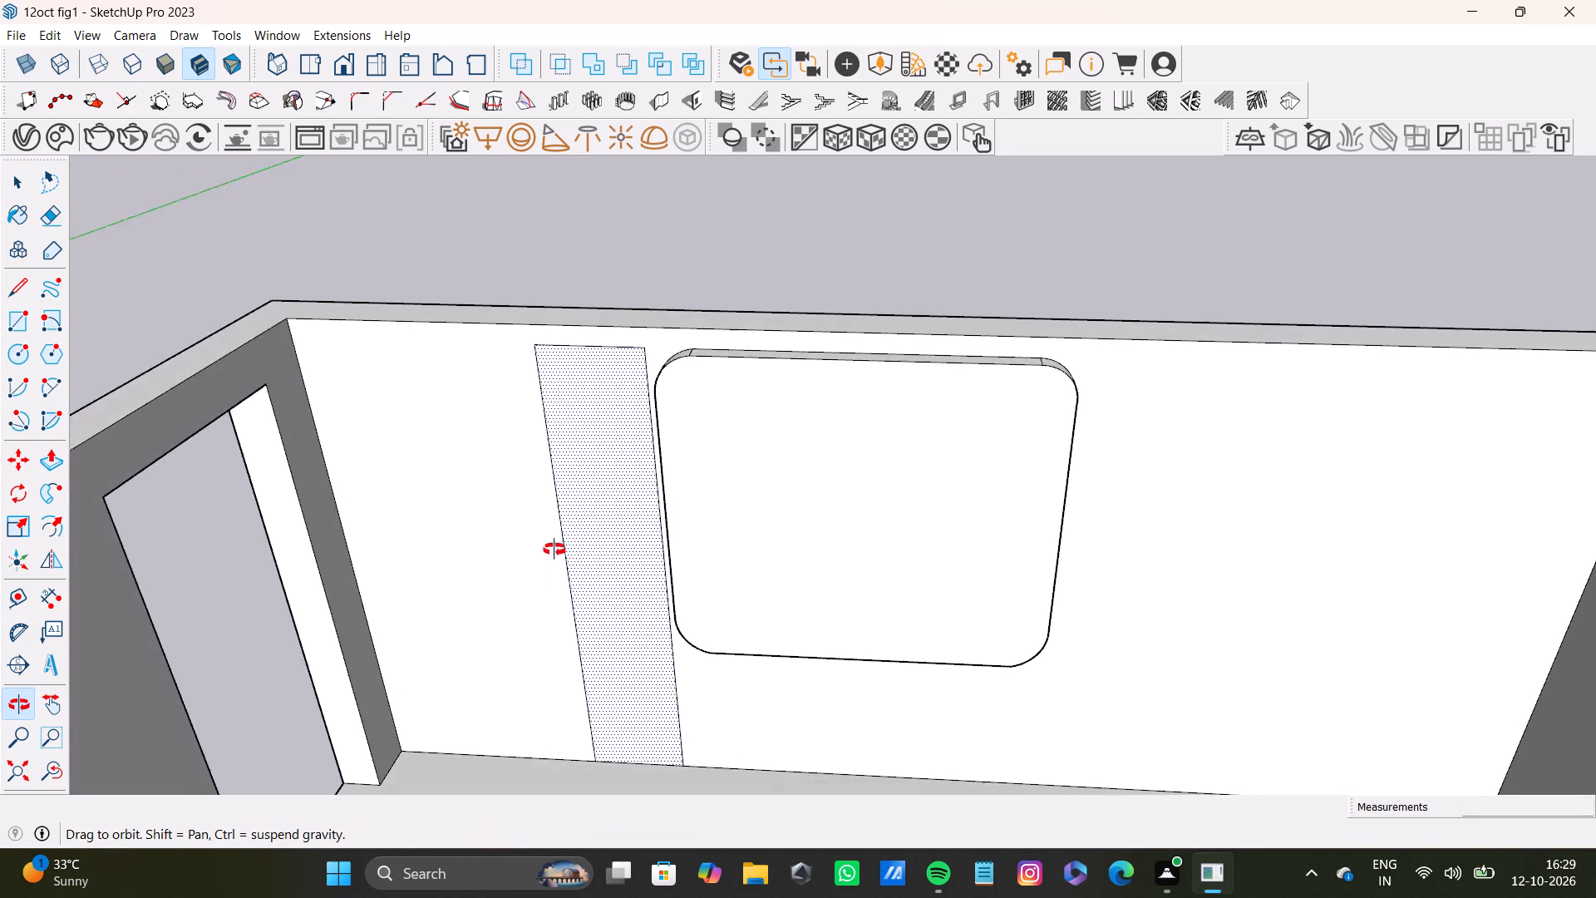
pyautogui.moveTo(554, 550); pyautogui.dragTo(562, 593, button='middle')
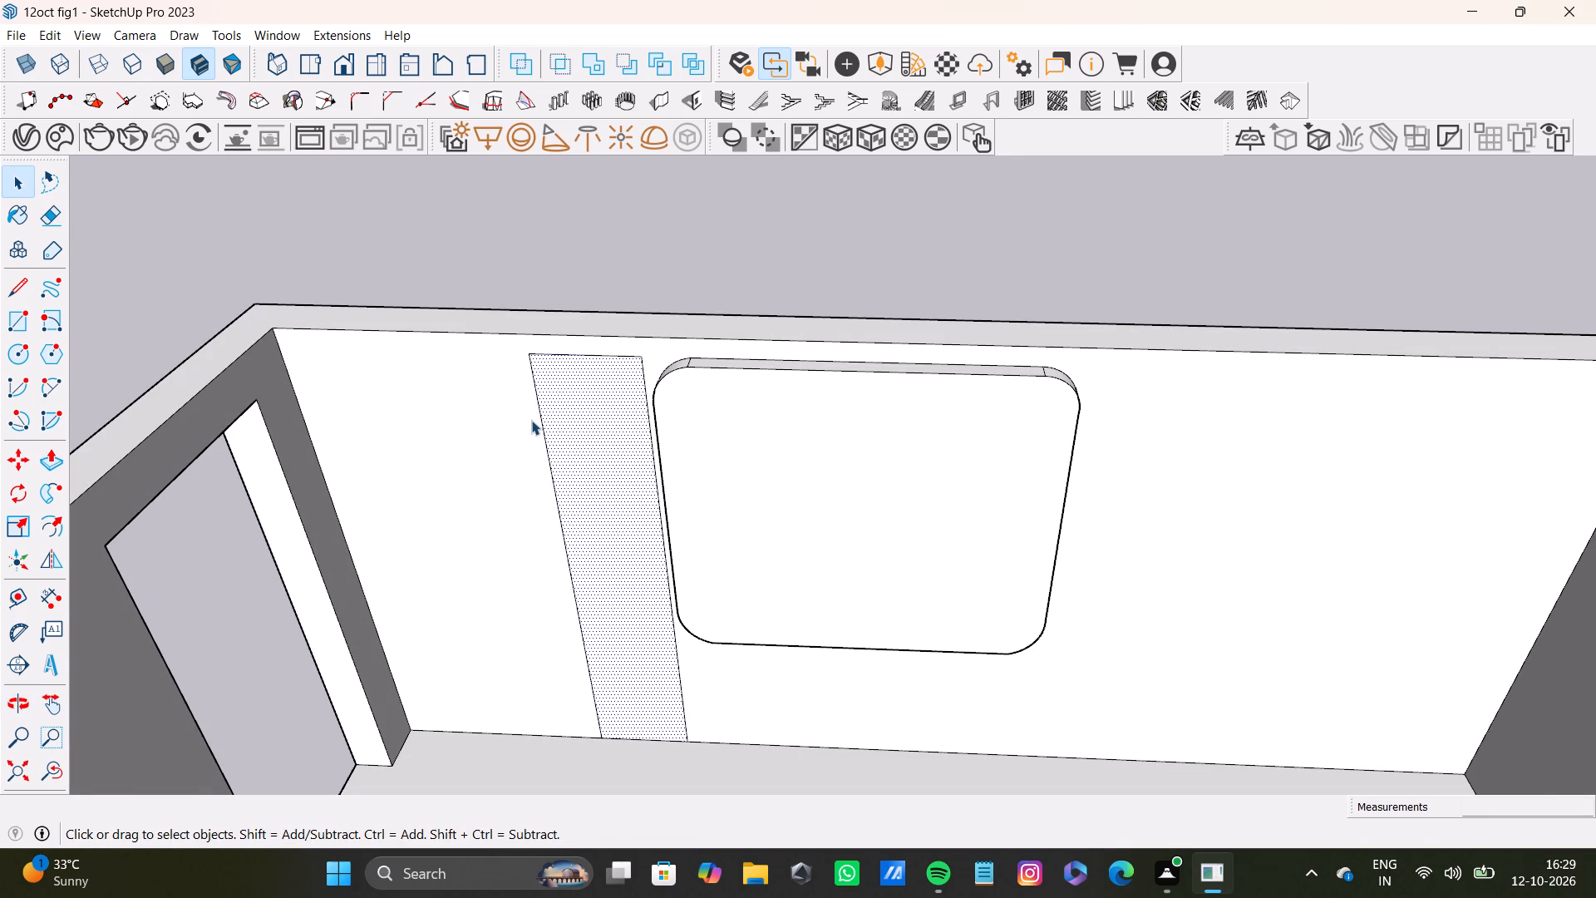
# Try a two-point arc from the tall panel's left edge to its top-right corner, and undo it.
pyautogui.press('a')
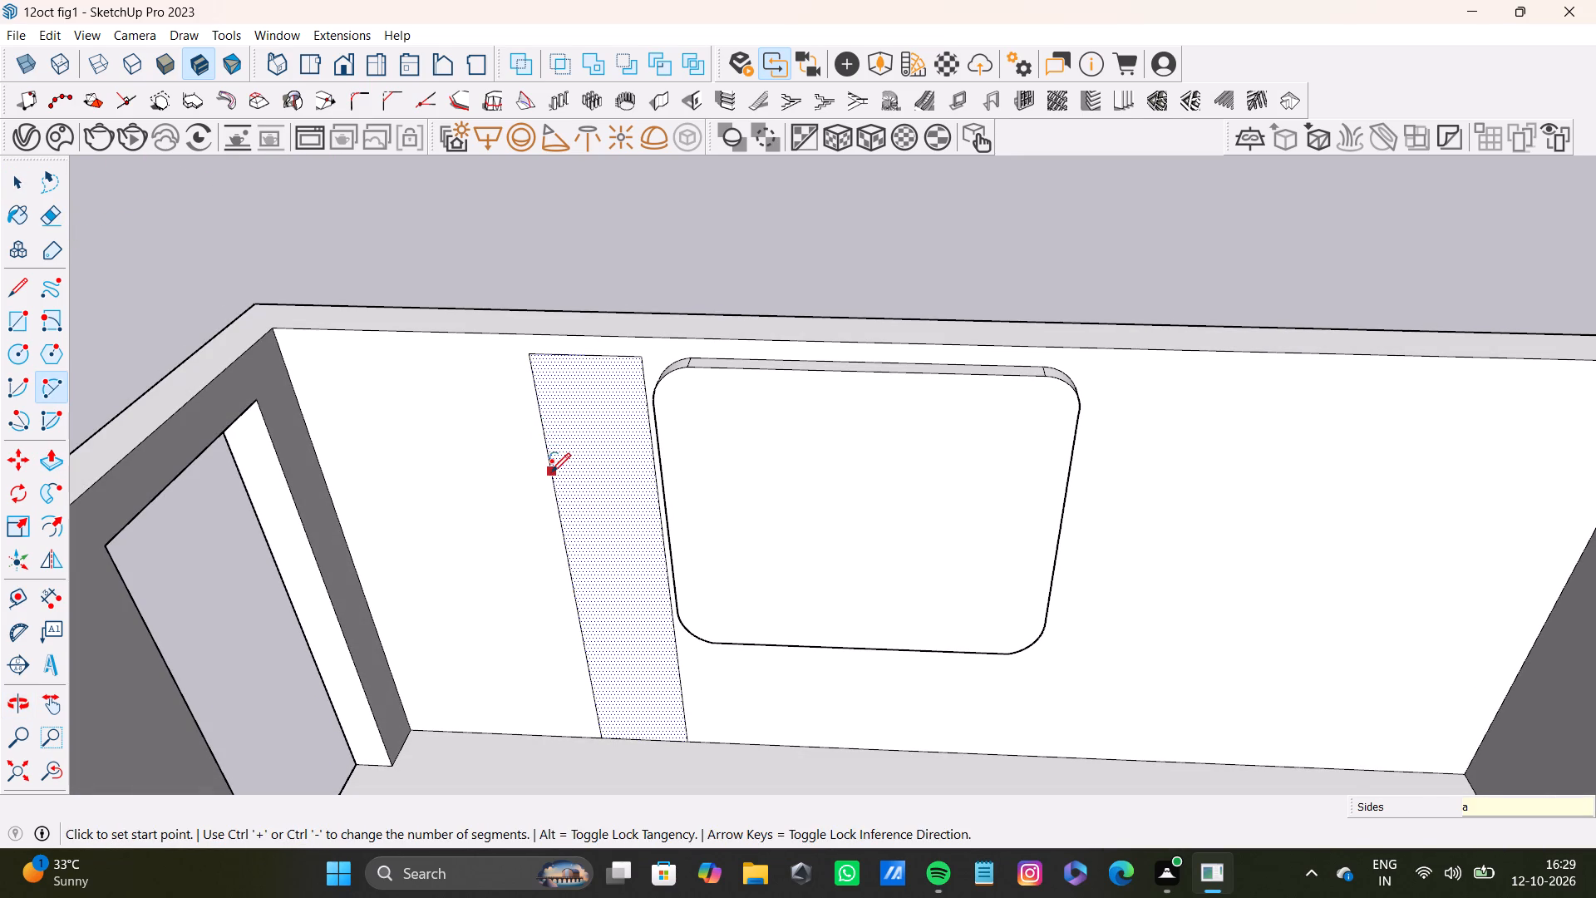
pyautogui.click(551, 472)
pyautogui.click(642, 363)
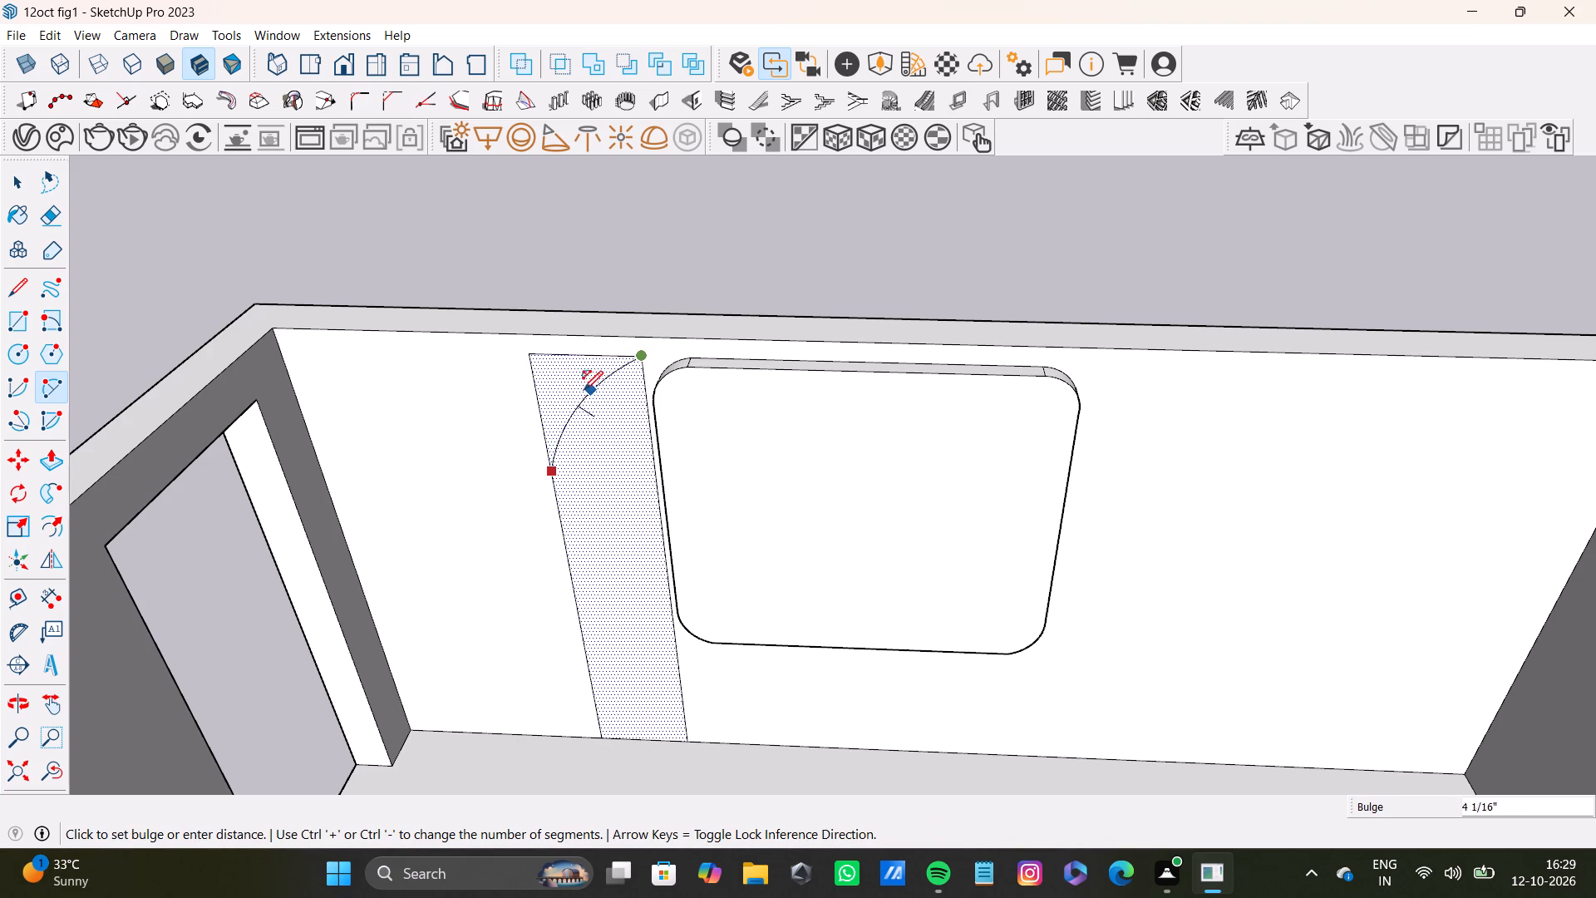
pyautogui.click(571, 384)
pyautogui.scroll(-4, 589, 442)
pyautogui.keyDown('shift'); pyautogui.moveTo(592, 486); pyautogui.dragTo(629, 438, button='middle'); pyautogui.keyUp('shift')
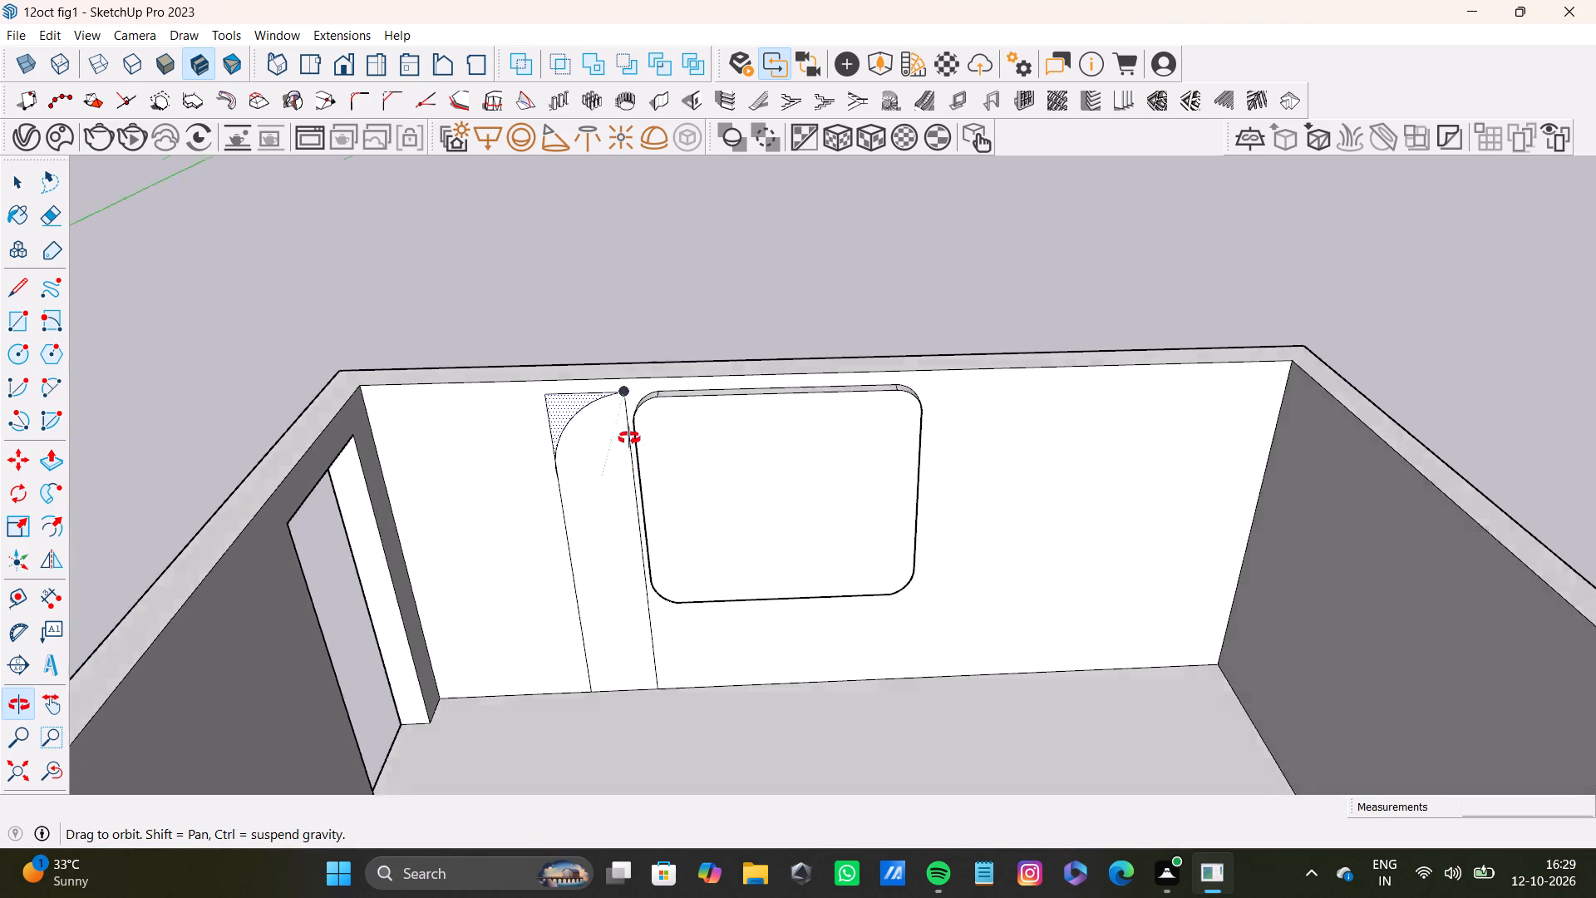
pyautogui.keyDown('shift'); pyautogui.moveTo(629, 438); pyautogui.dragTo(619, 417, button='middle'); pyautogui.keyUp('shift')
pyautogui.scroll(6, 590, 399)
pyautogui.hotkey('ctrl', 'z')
# Draw an outward-bulging two-point arc from the tall panel's left edge to its top edge, just short of the top-right corner.
pyautogui.scroll(4, 557, 535)
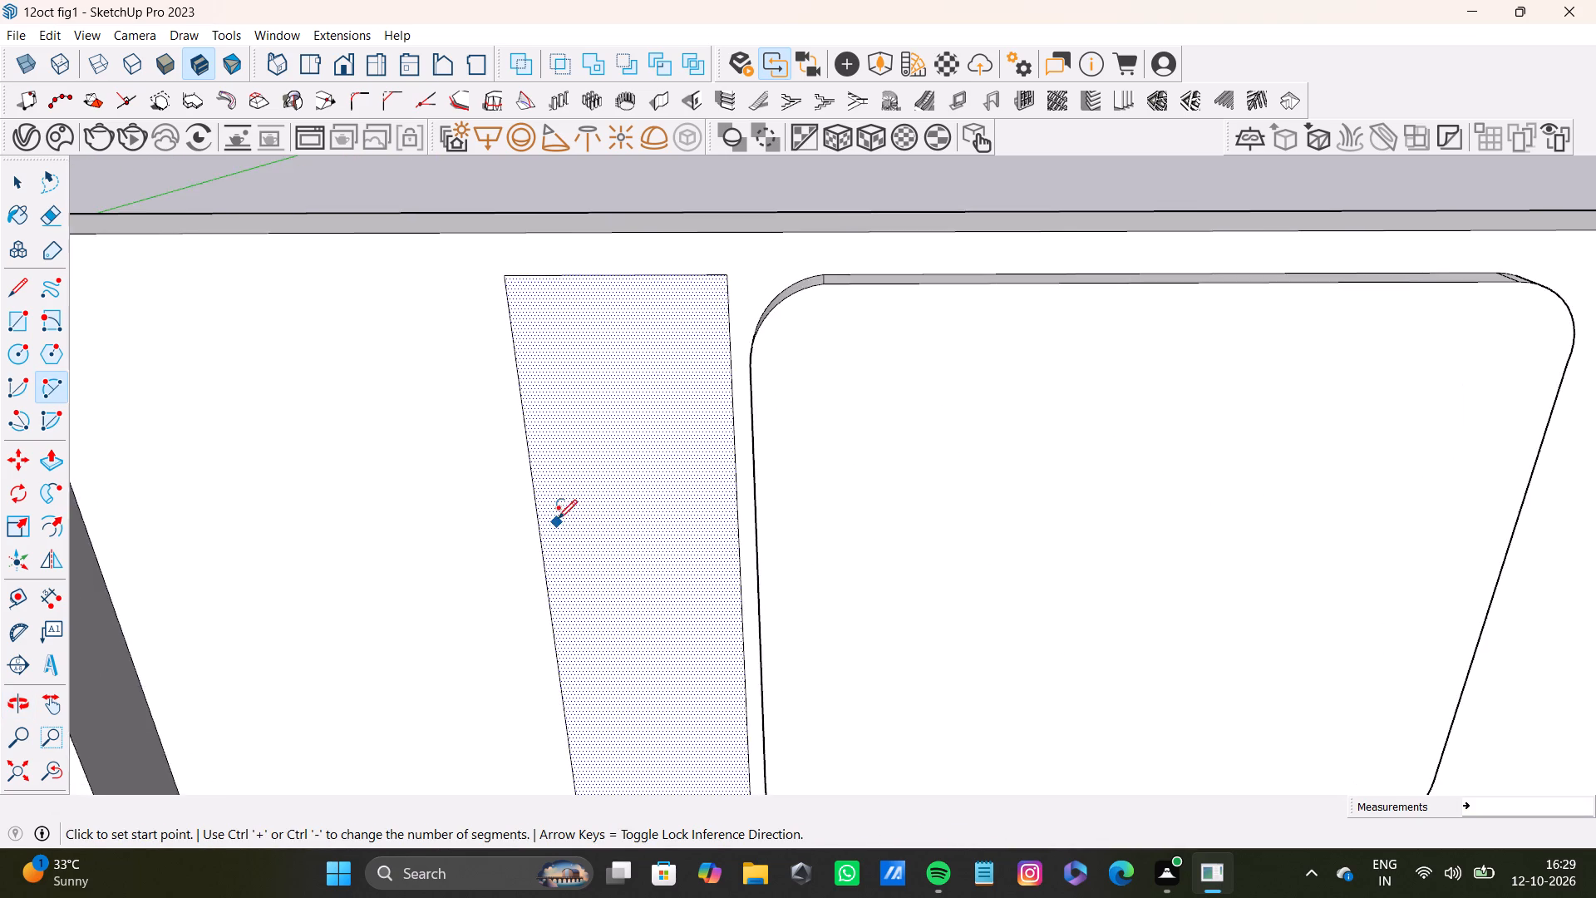
pyautogui.moveTo(570, 514); pyautogui.dragTo(556, 564, button='middle')
pyautogui.scroll(4, 498, 547)
pyautogui.click(484, 571)
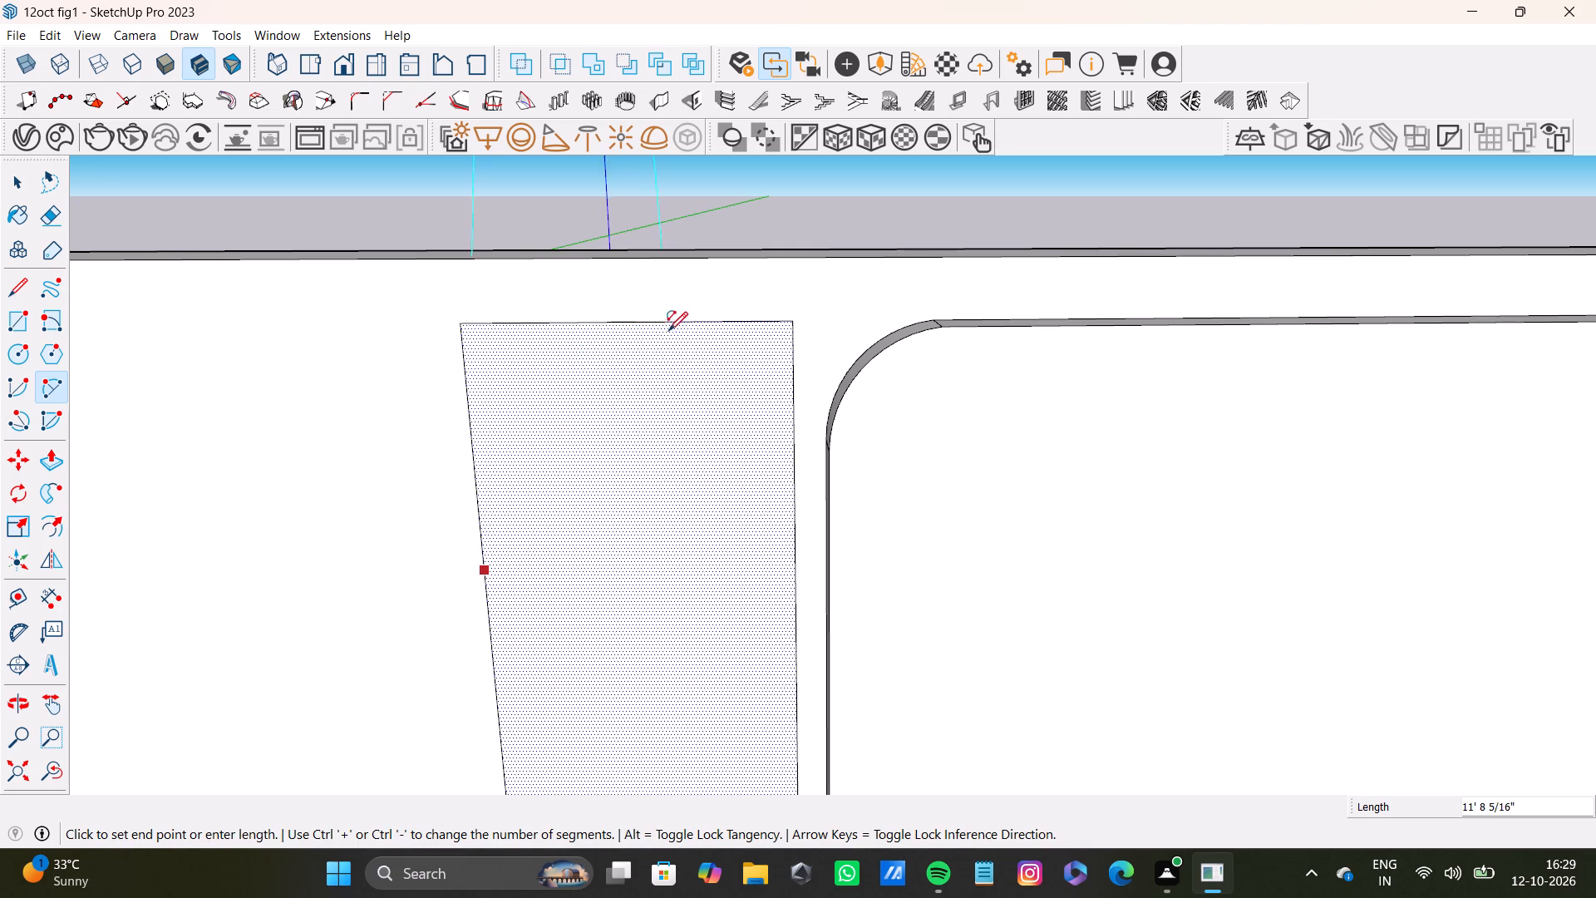
pyautogui.scroll(-4, 692, 479)
pyautogui.click(708, 380)
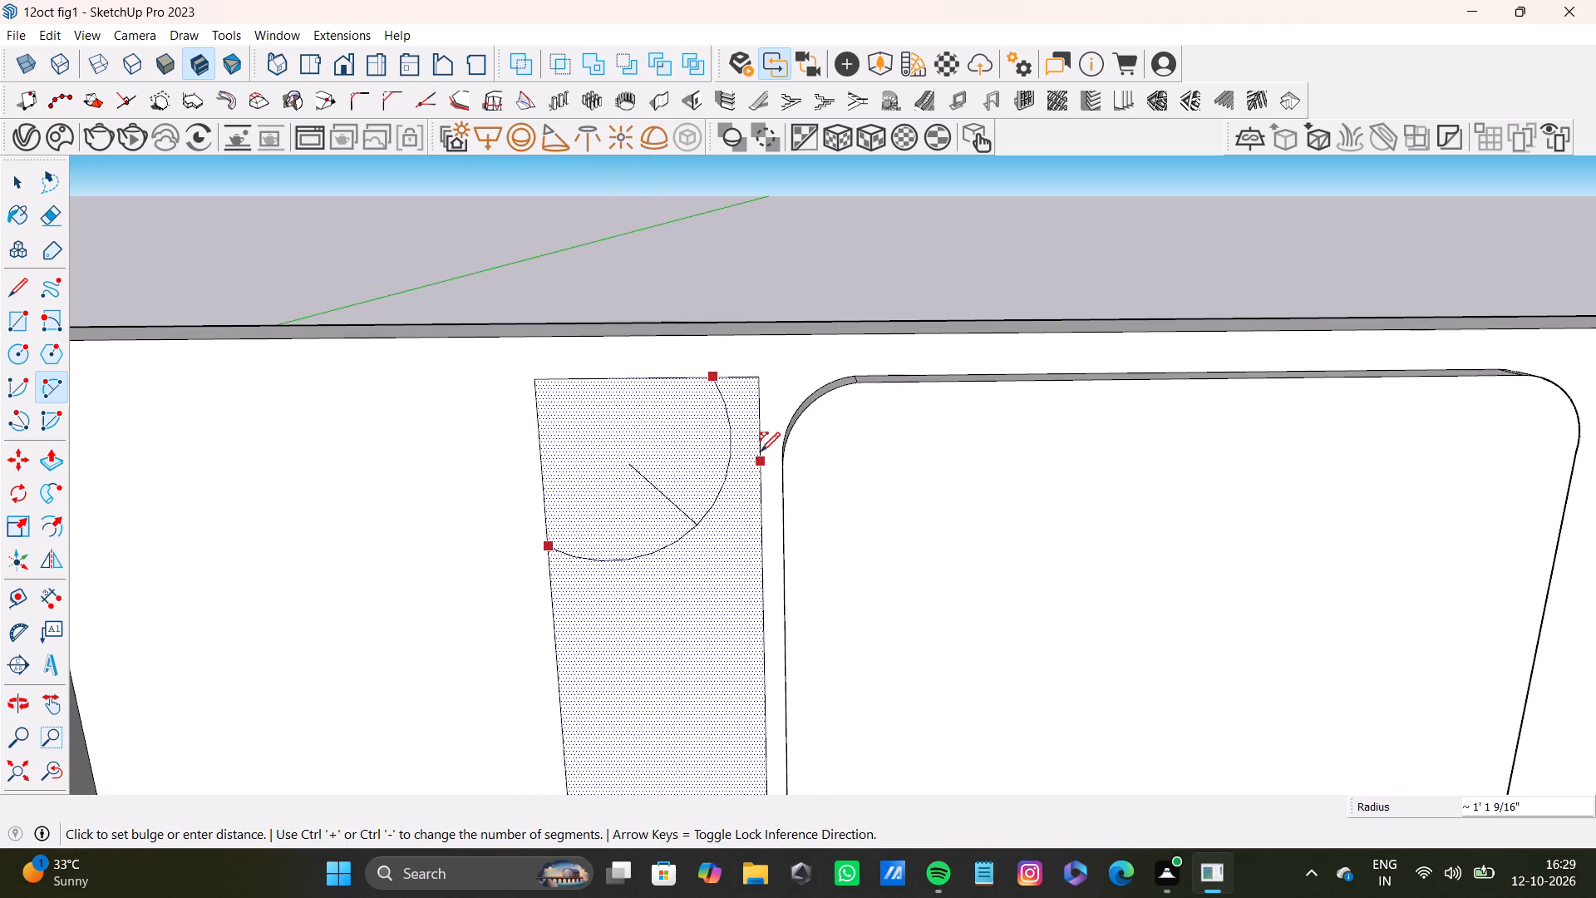
pyautogui.click(631, 404)
pyautogui.scroll(-4, 612, 493)
pyautogui.moveTo(638, 526); pyautogui.dragTo(675, 485, button='middle')
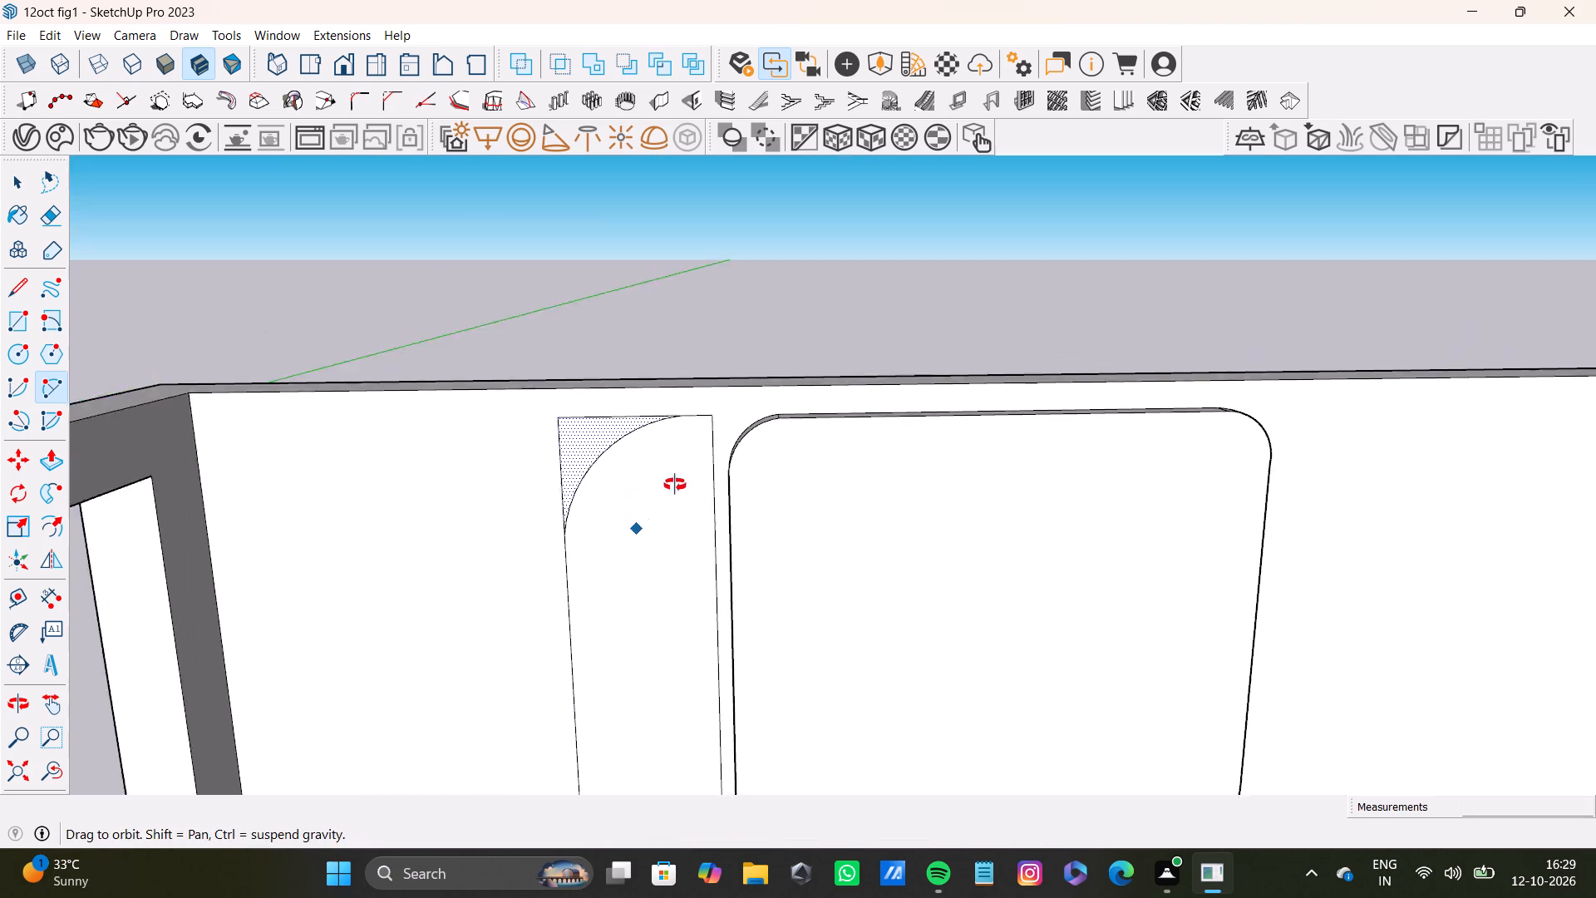
pyautogui.moveTo(675, 485); pyautogui.dragTo(575, 479, button='middle')
# Delete the leftover left and top edge segments outside the arc to leave the panel's top-left corner rounded.
pyautogui.press('space')
pyautogui.scroll(6, 584, 483)
pyautogui.click(573, 491)
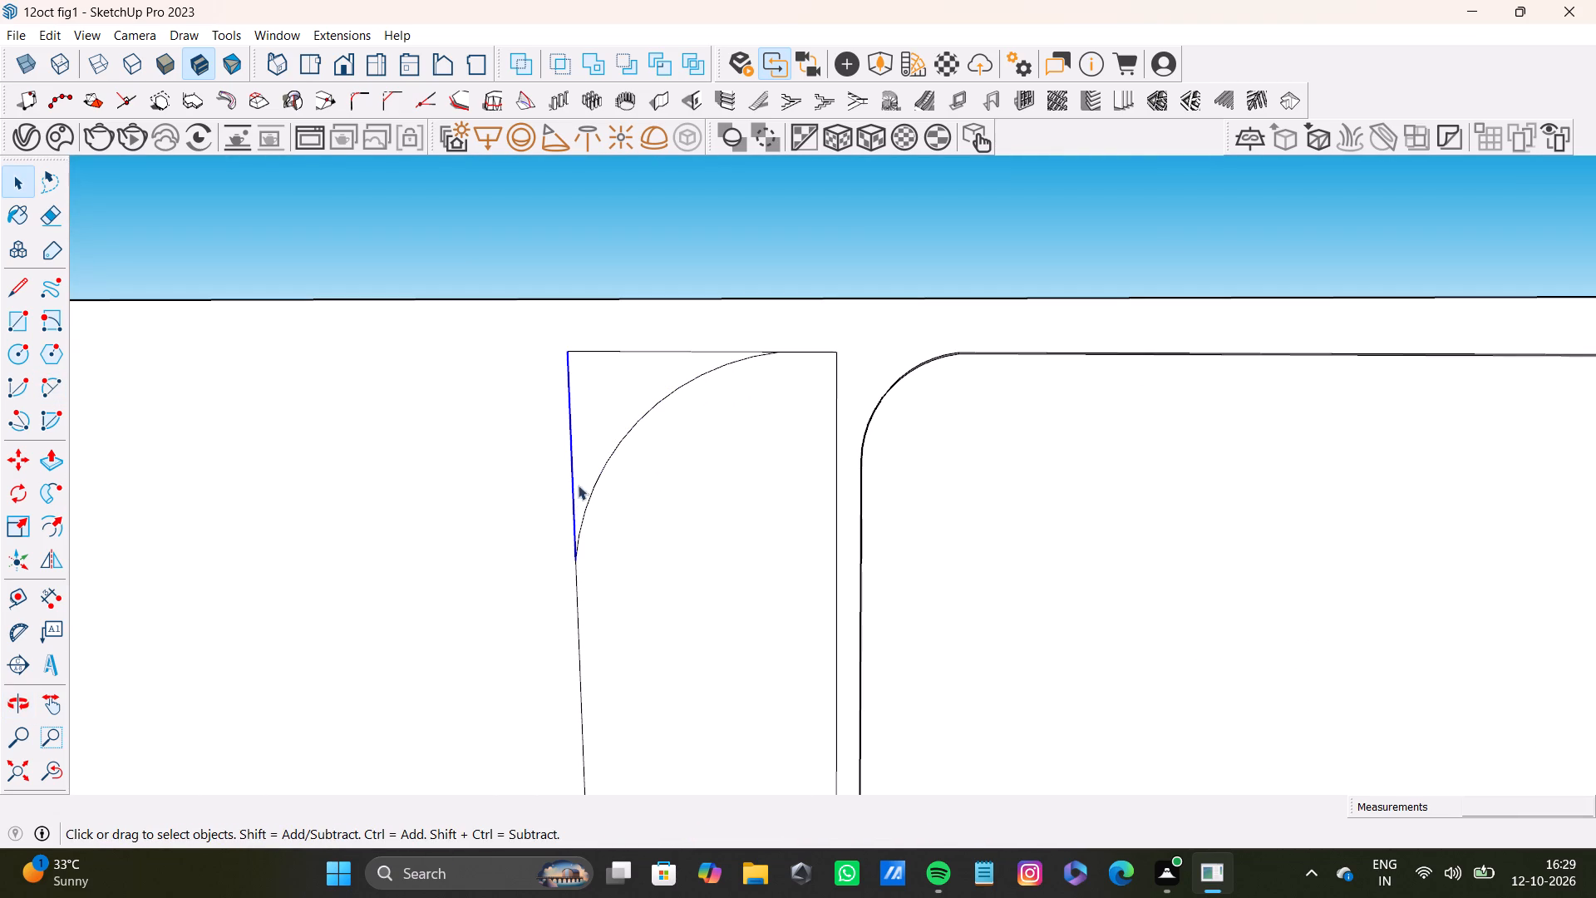
pyautogui.press('Delete')
pyautogui.click(652, 349)
pyautogui.press('Delete')
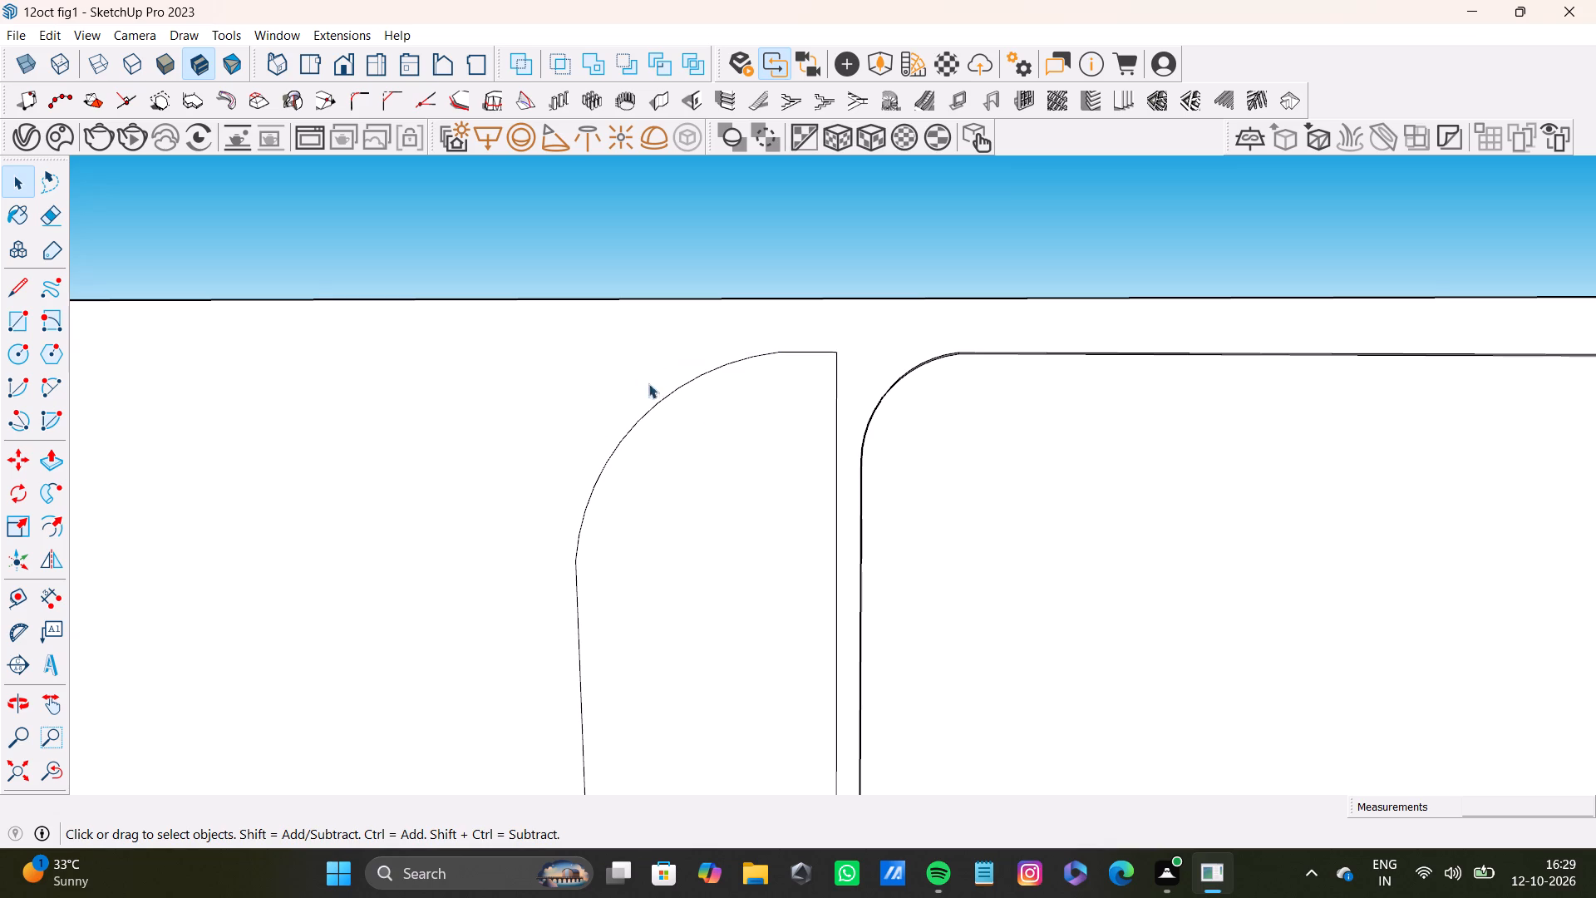
# Examine the round-cornered tall panel within the room and its lower end where it meets the floor.
pyautogui.scroll(-19, 705, 432)
pyautogui.keyDown('shift'); pyautogui.moveTo(679, 604); pyautogui.dragTo(680, 579, button='middle'); pyautogui.keyUp('shift')
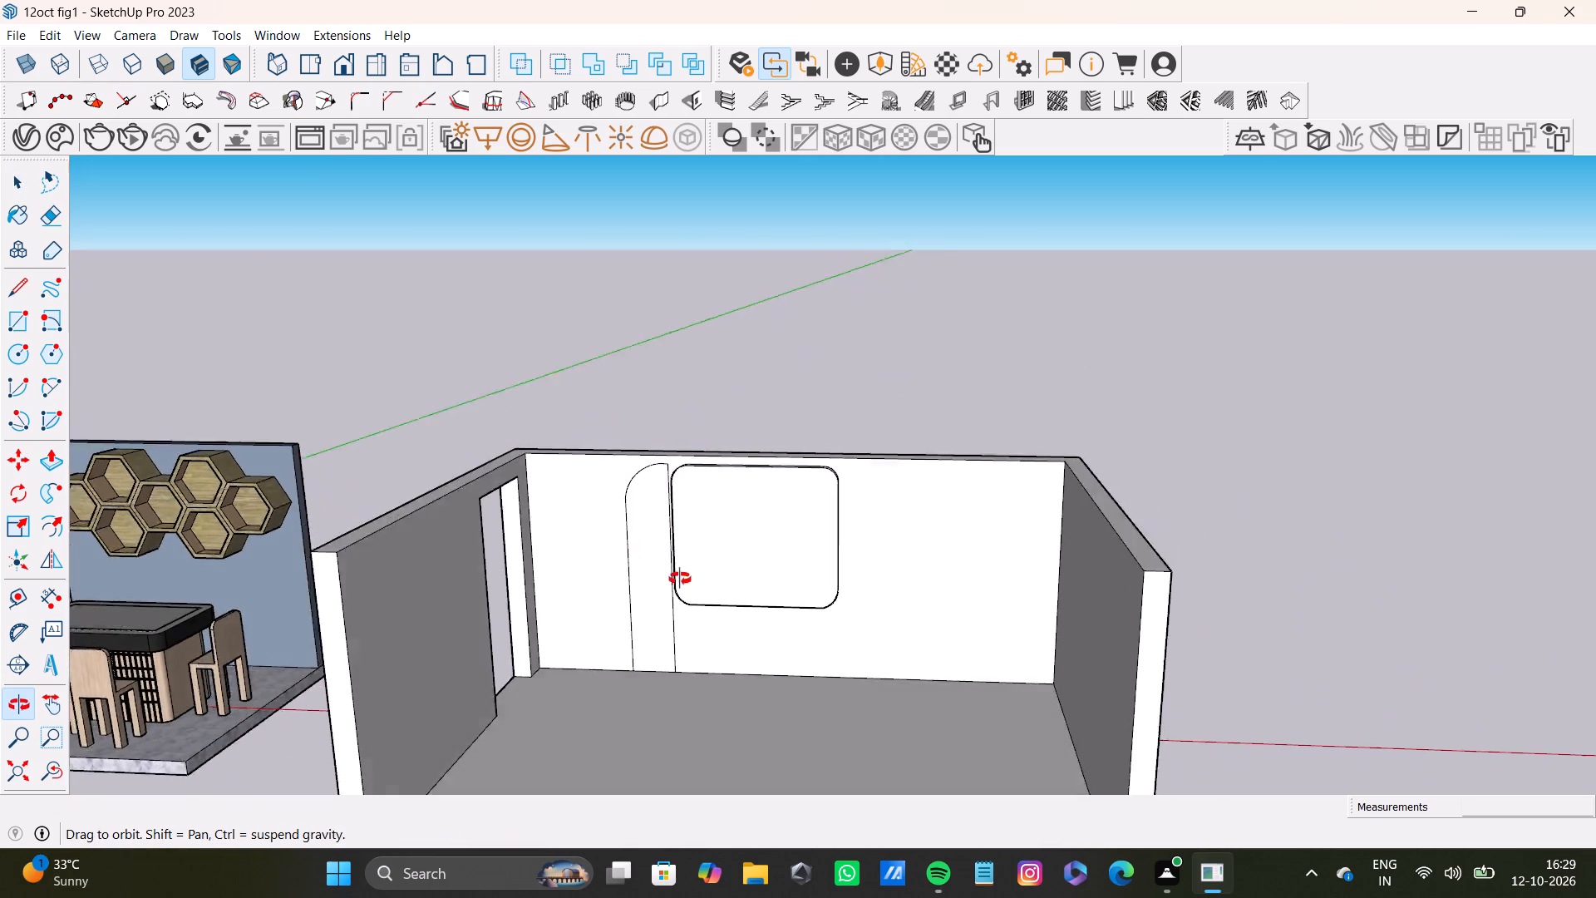
pyautogui.keyDown('shift'); pyautogui.moveTo(680, 579); pyautogui.dragTo(633, 583, button='middle'); pyautogui.keyUp('shift')
pyautogui.scroll(2, 632, 639)
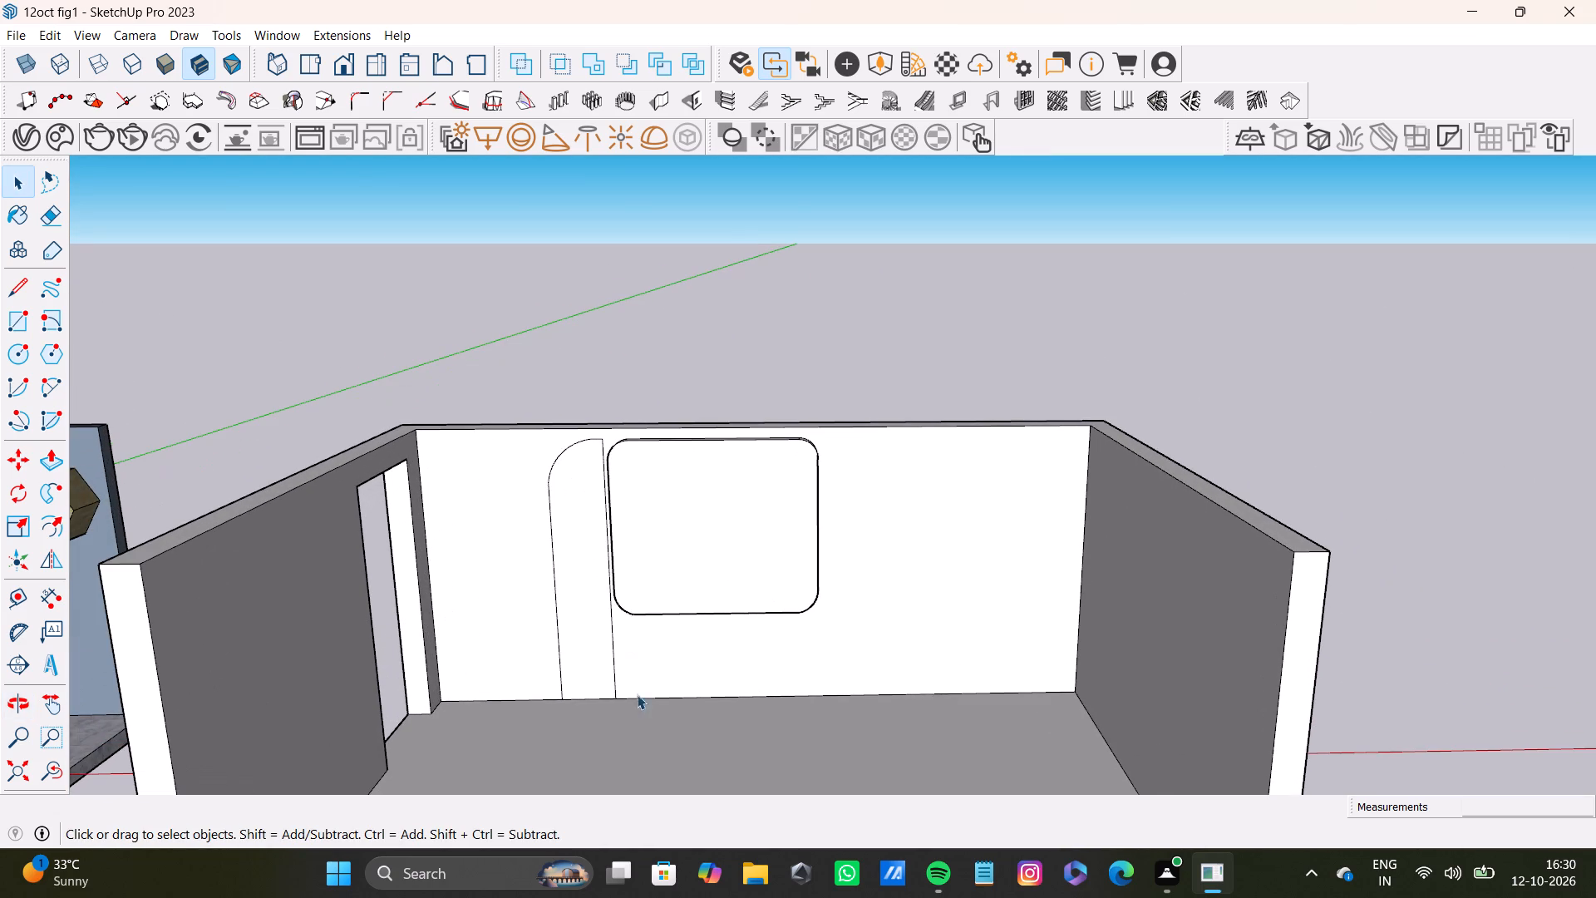
pyautogui.moveTo(659, 691); pyautogui.dragTo(633, 824, button='middle')
pyautogui.scroll(8, 659, 697)
pyautogui.moveTo(647, 644); pyautogui.dragTo(600, 678, button='middle')
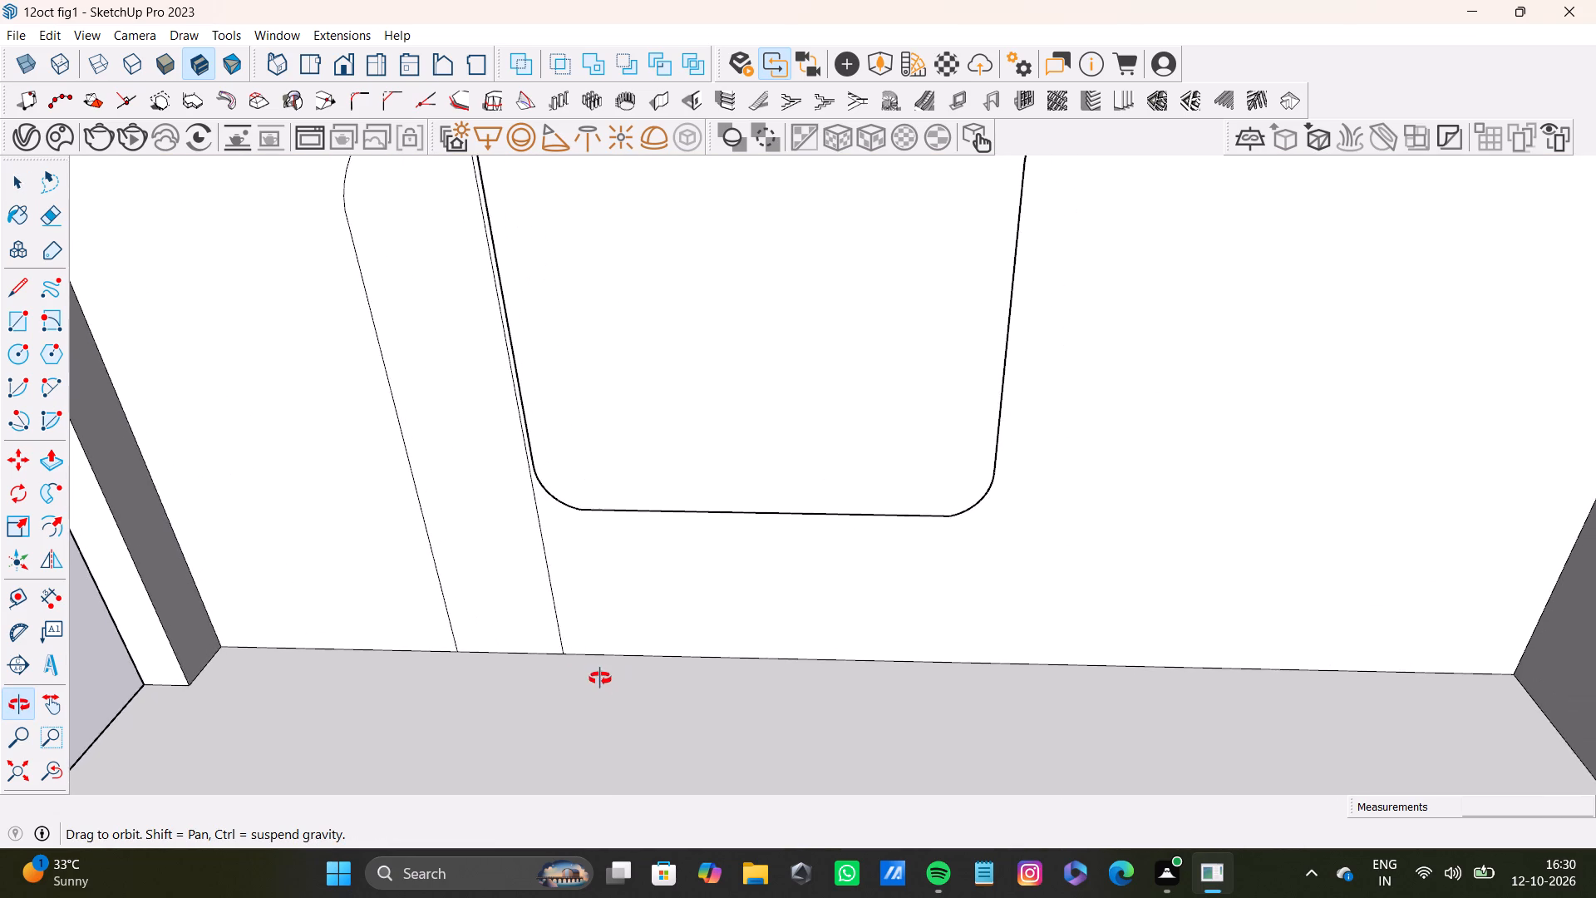
pyautogui.moveTo(600, 678); pyautogui.dragTo(621, 576, button='middle')
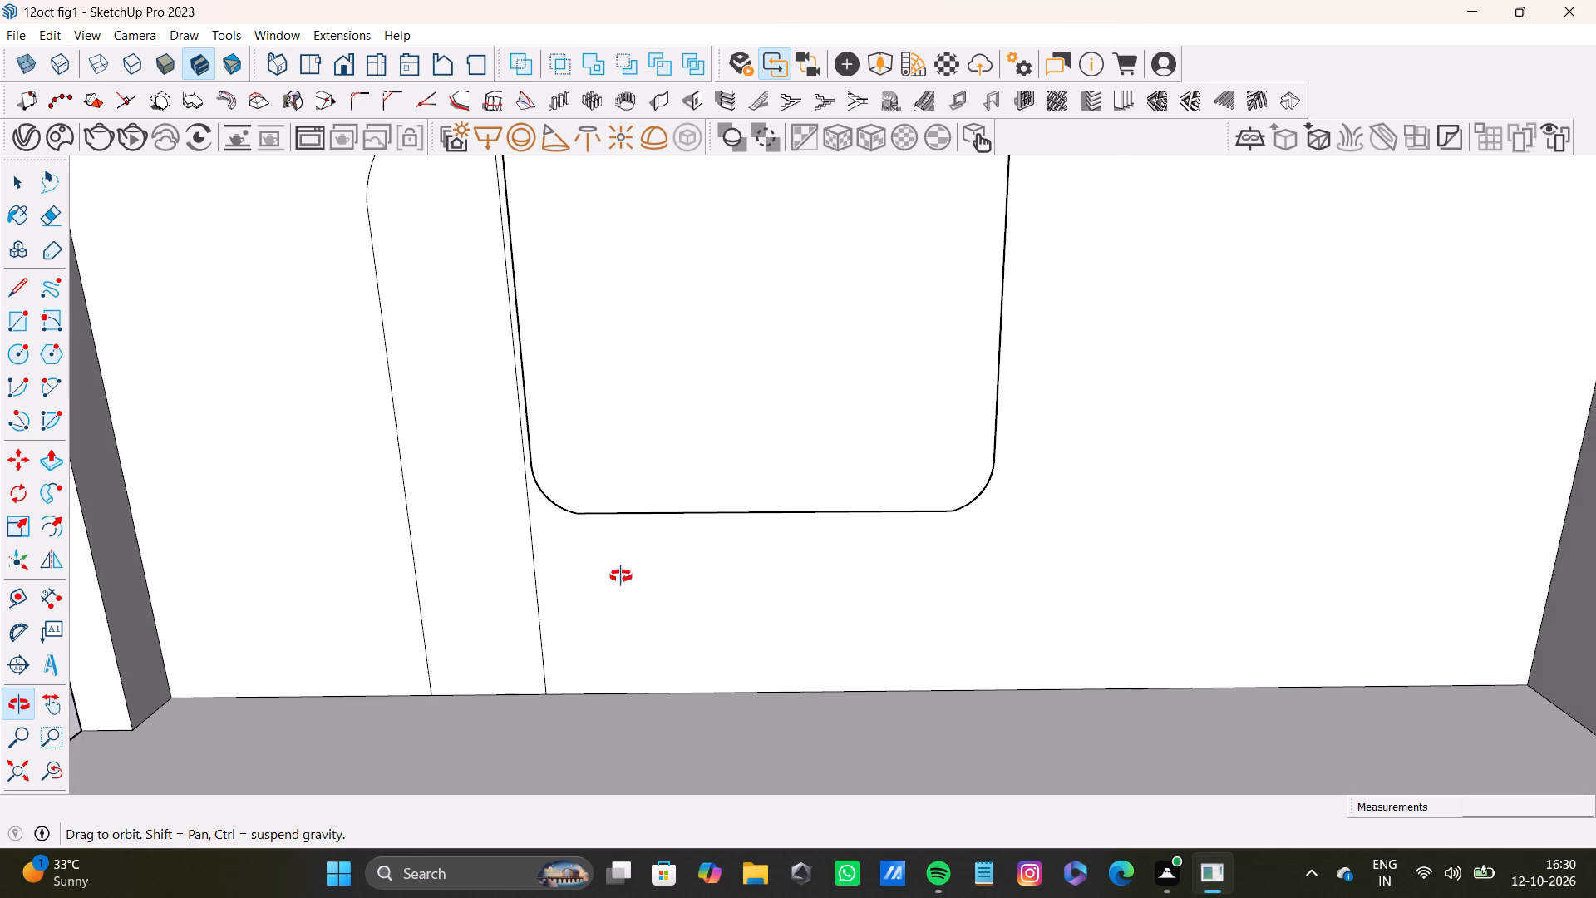
pyautogui.moveTo(621, 576); pyautogui.dragTo(624, 582, button='middle')
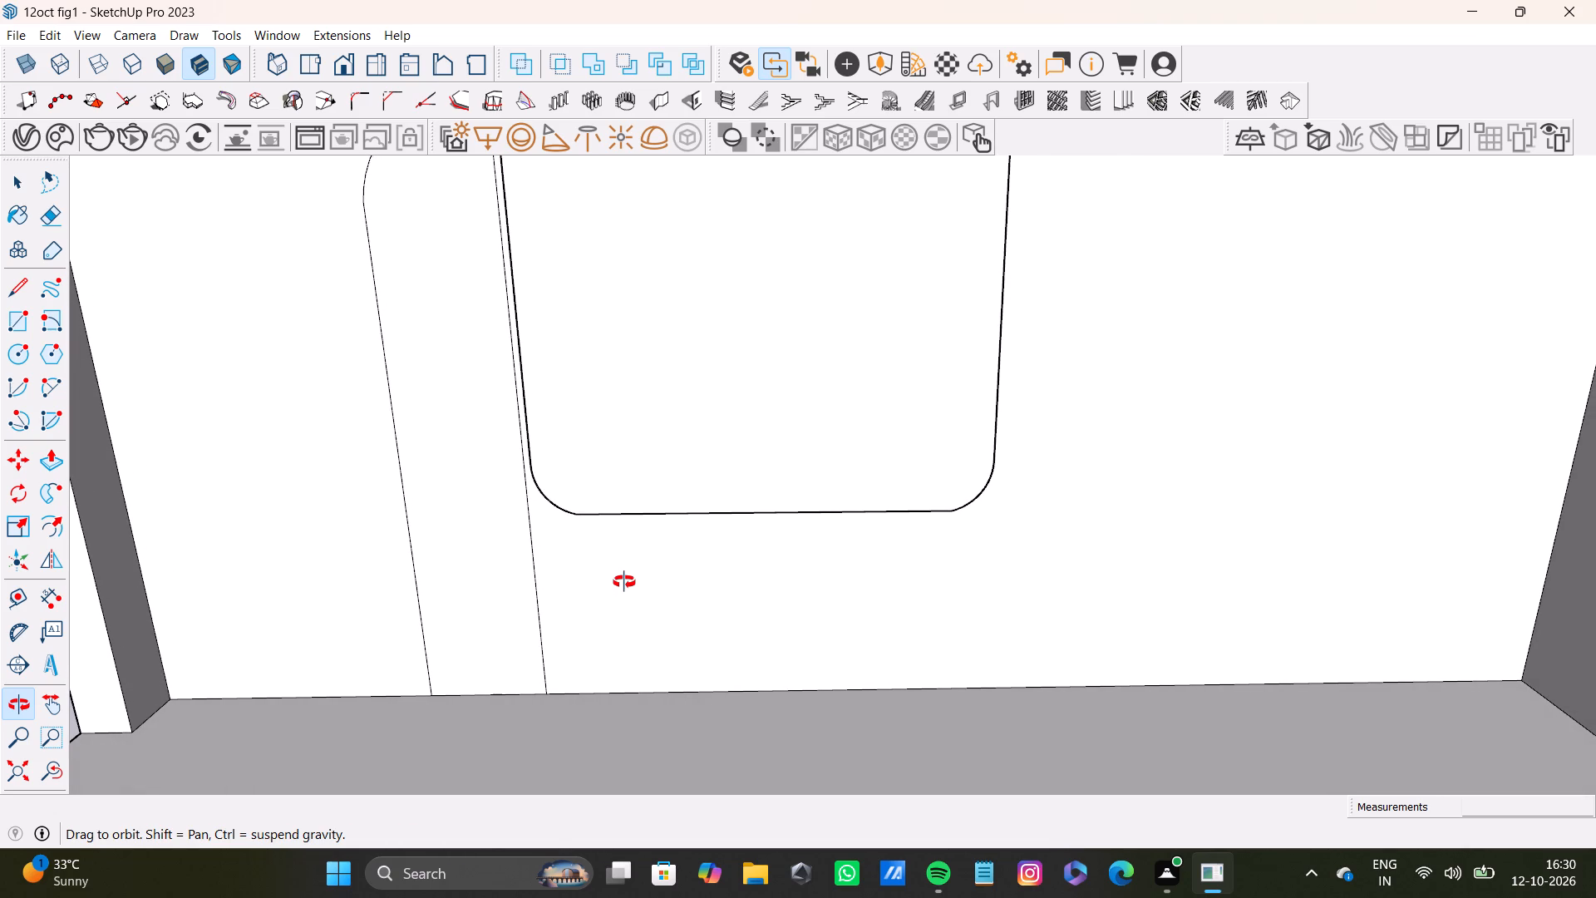
pyautogui.moveTo(624, 582); pyautogui.dragTo(655, 420, button='middle')
pyautogui.moveTo(559, 446); pyautogui.dragTo(549, 473, button='middle')
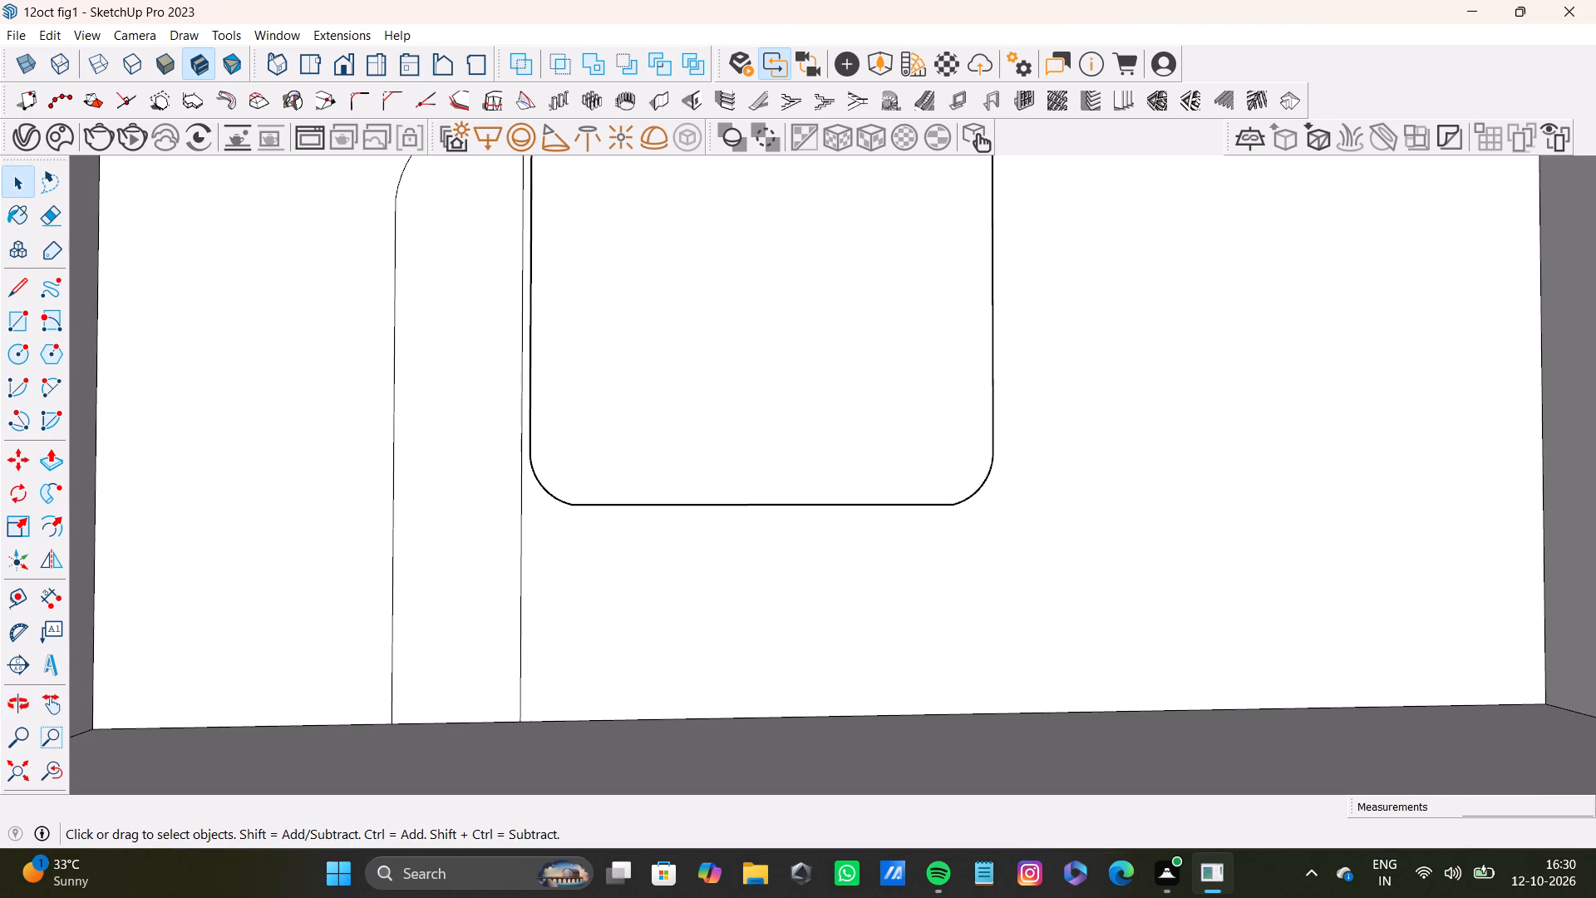
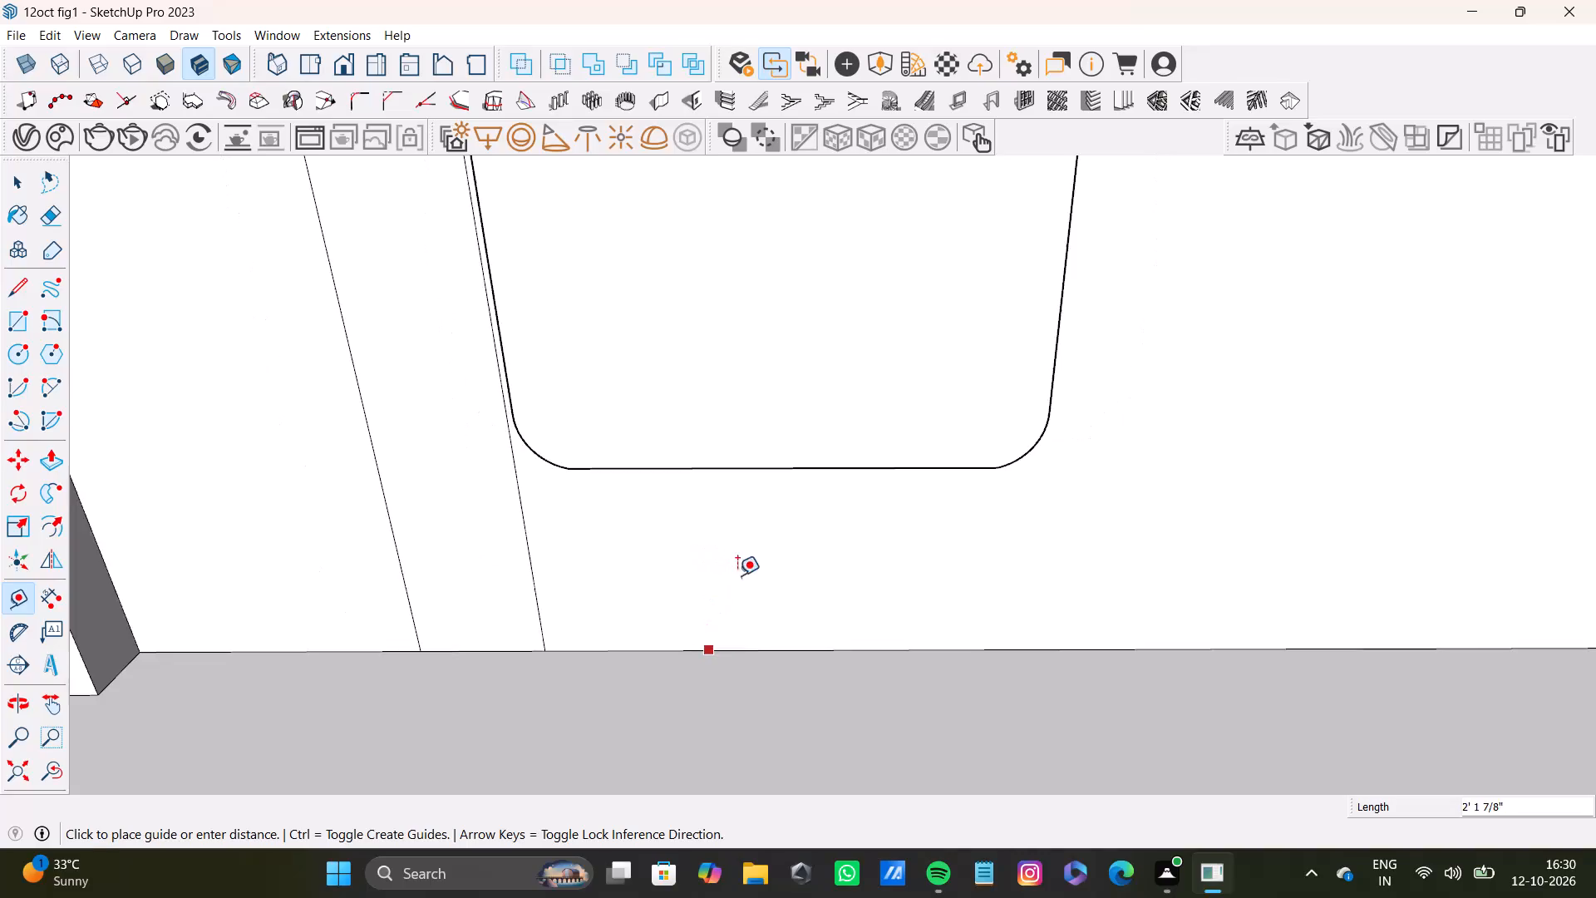
# Place a horizontal guide on the back wall about 2' 6 7/16" above the floor edge.
pyautogui.moveTo(789, 558); pyautogui.dragTo(806, 448, button='middle')
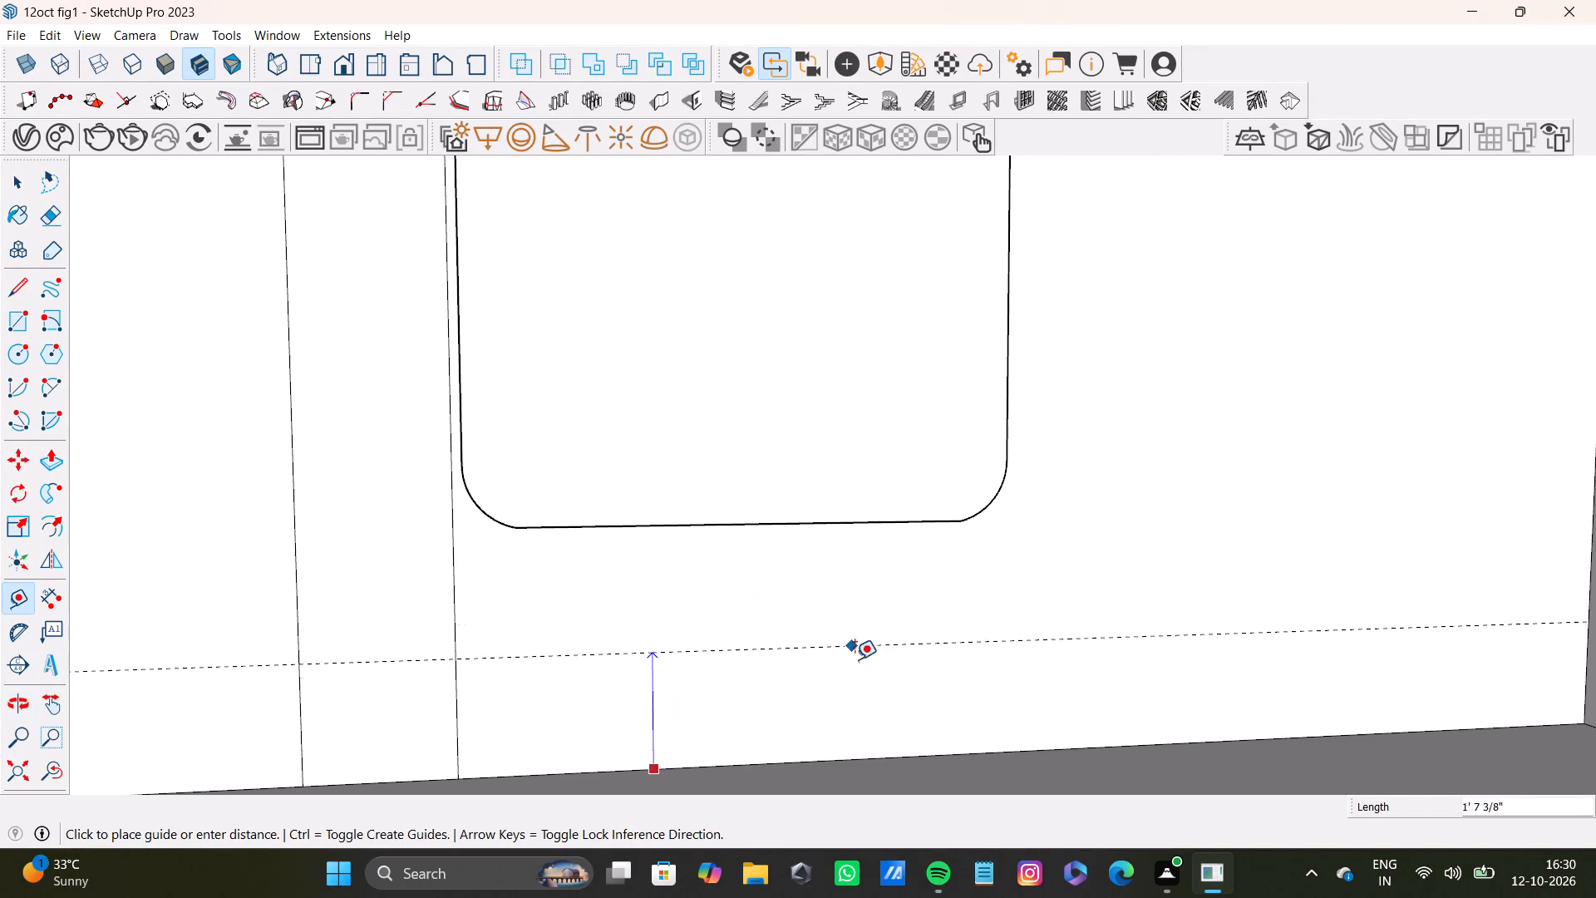
pyautogui.click(825, 581)
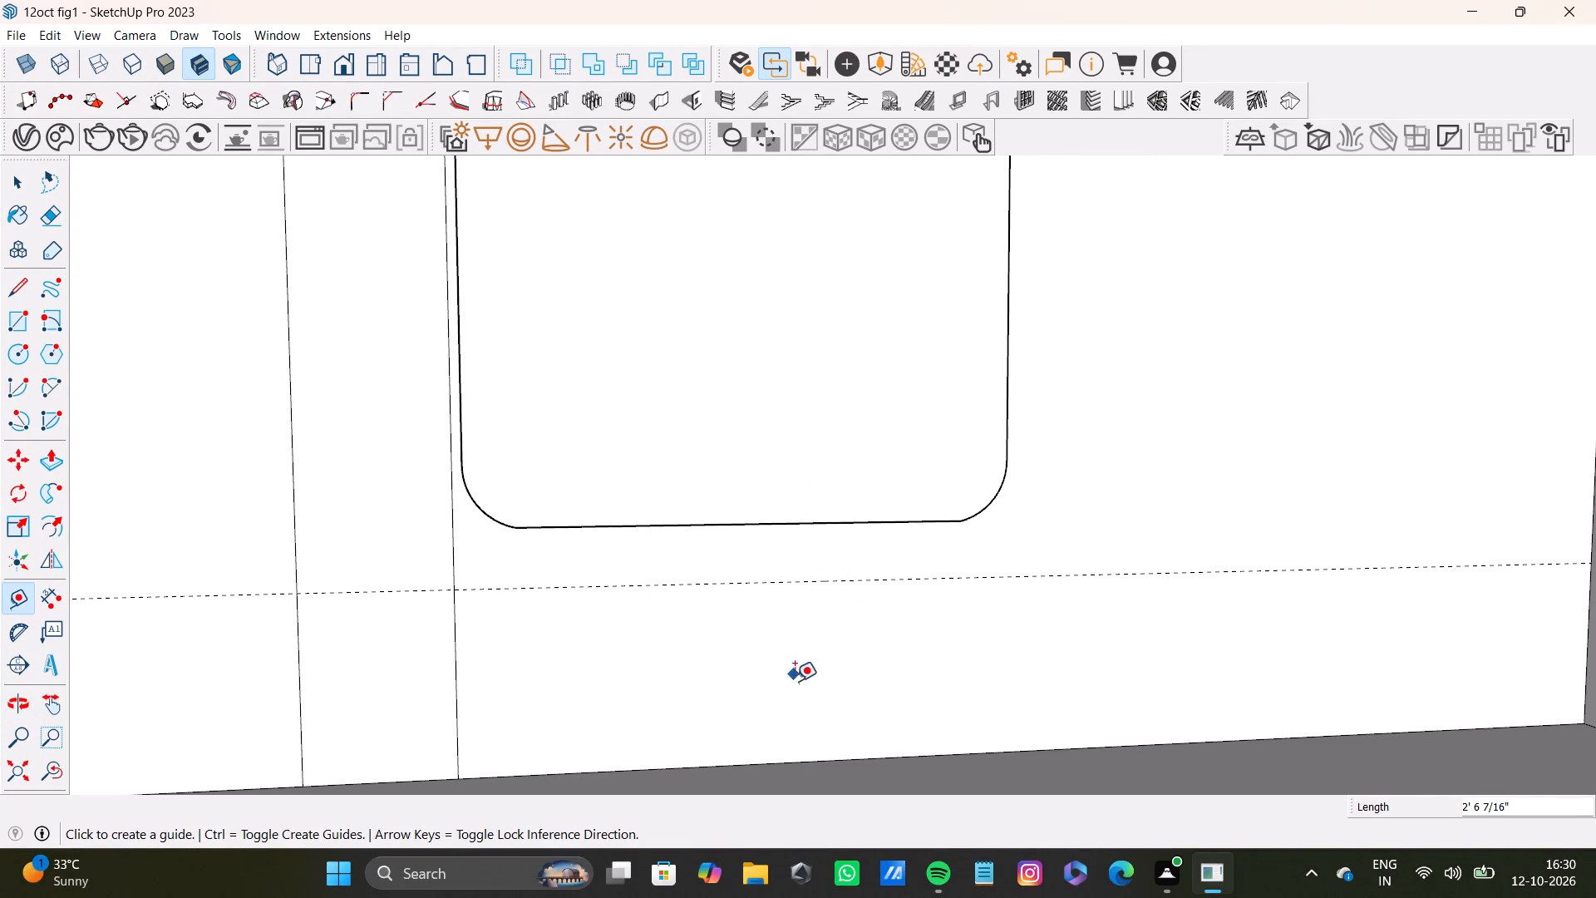
# Place a vertical guide about 9' 1 3/8" from the tall panel's right edge, beyond the rounded window opening.
pyautogui.scroll(-4, 795, 681)
pyautogui.keyDown('shift'); pyautogui.moveTo(814, 702); pyautogui.dragTo(680, 689, button='middle'); pyautogui.keyUp('shift')
pyautogui.click(429, 678)
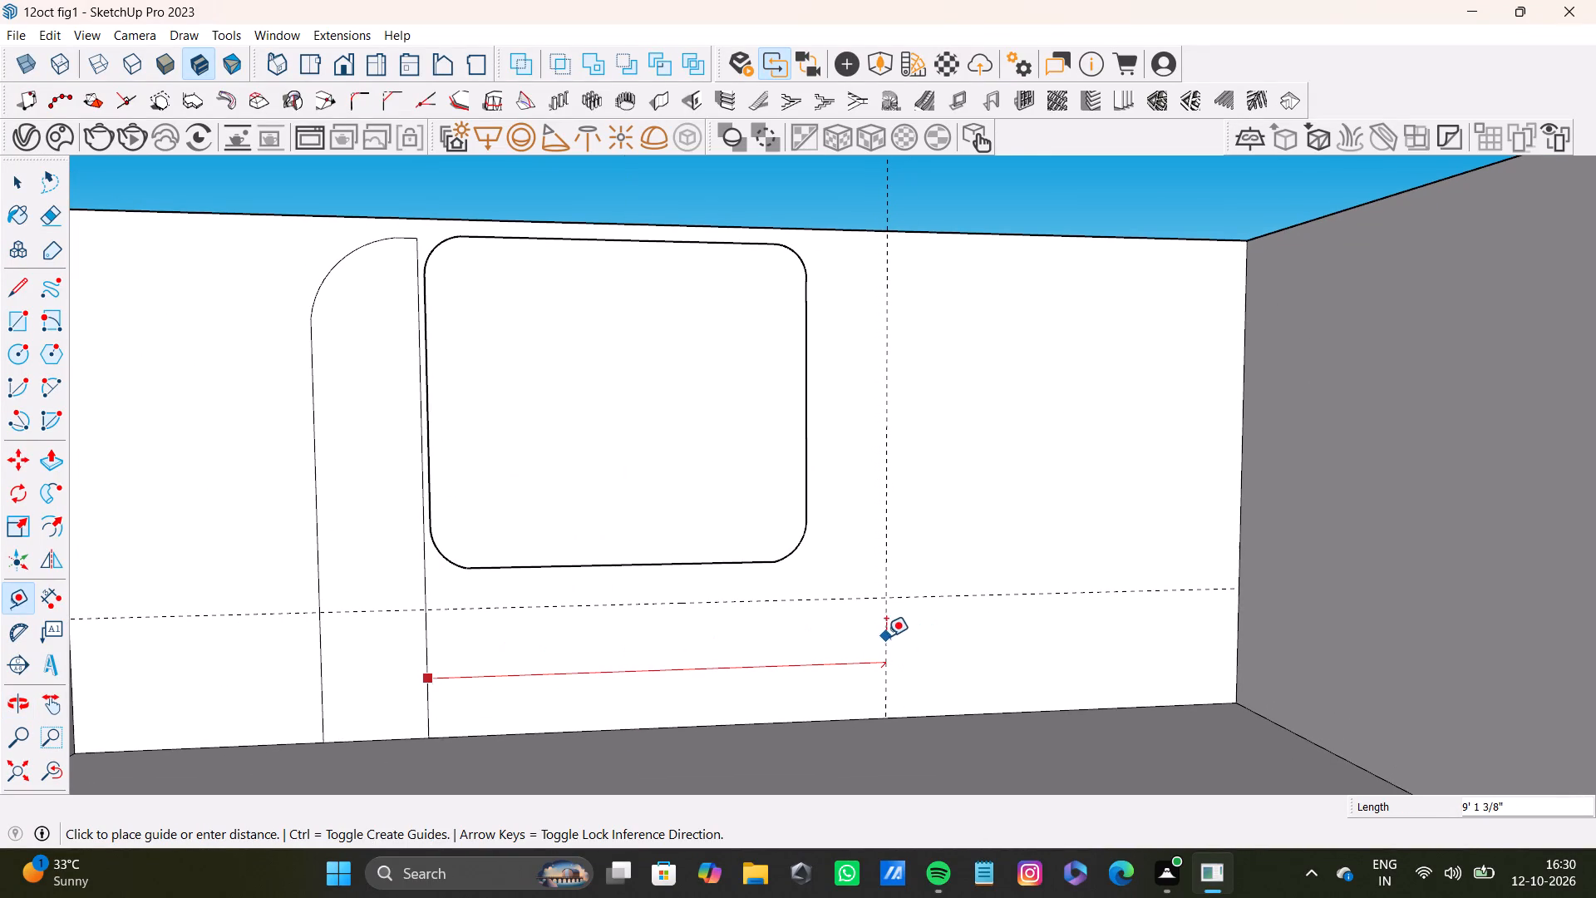
pyautogui.click(884, 638)
# Draw a rectangle about 9' 1 1/2" wide and 2' 6 1/2" high between the tall panel, both guides and the floor.
pyautogui.moveTo(840, 700); pyautogui.dragTo(852, 611, button='middle')
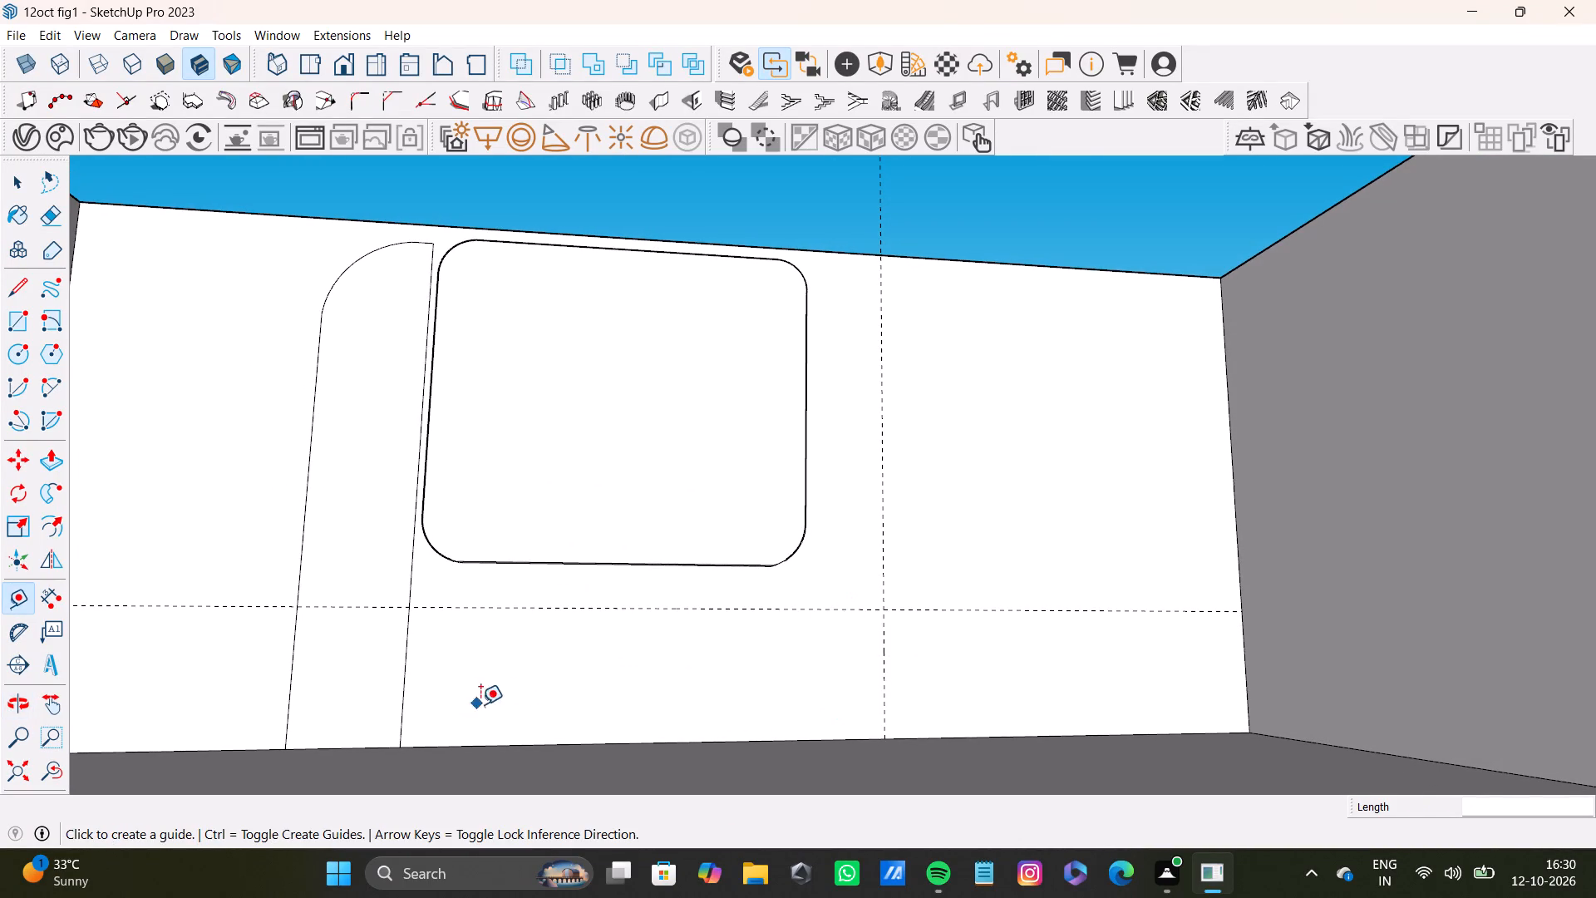
pyautogui.scroll(-2, 604, 702)
pyautogui.moveTo(600, 716); pyautogui.dragTo(551, 815, button='middle')
pyautogui.scroll(4, 523, 748)
pyautogui.keyDown('shift'); pyautogui.moveTo(531, 733); pyautogui.dragTo(559, 597, button='middle'); pyautogui.keyUp('shift')
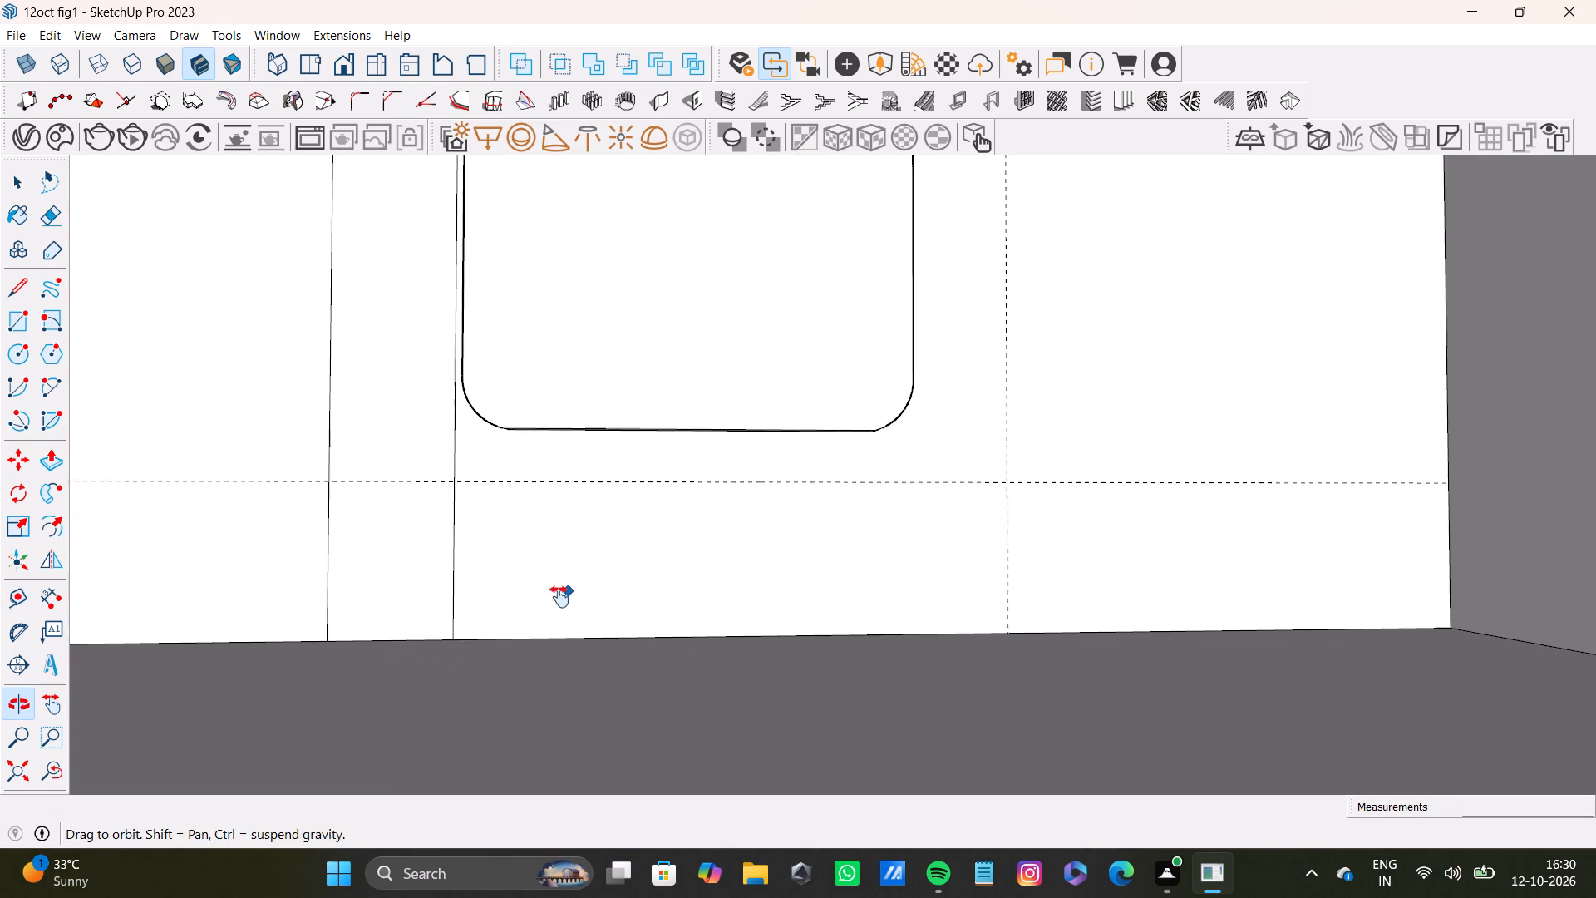
pyautogui.keyDown('shift'); pyautogui.moveTo(559, 597); pyautogui.dragTo(516, 675, button='middle'); pyautogui.keyUp('shift')
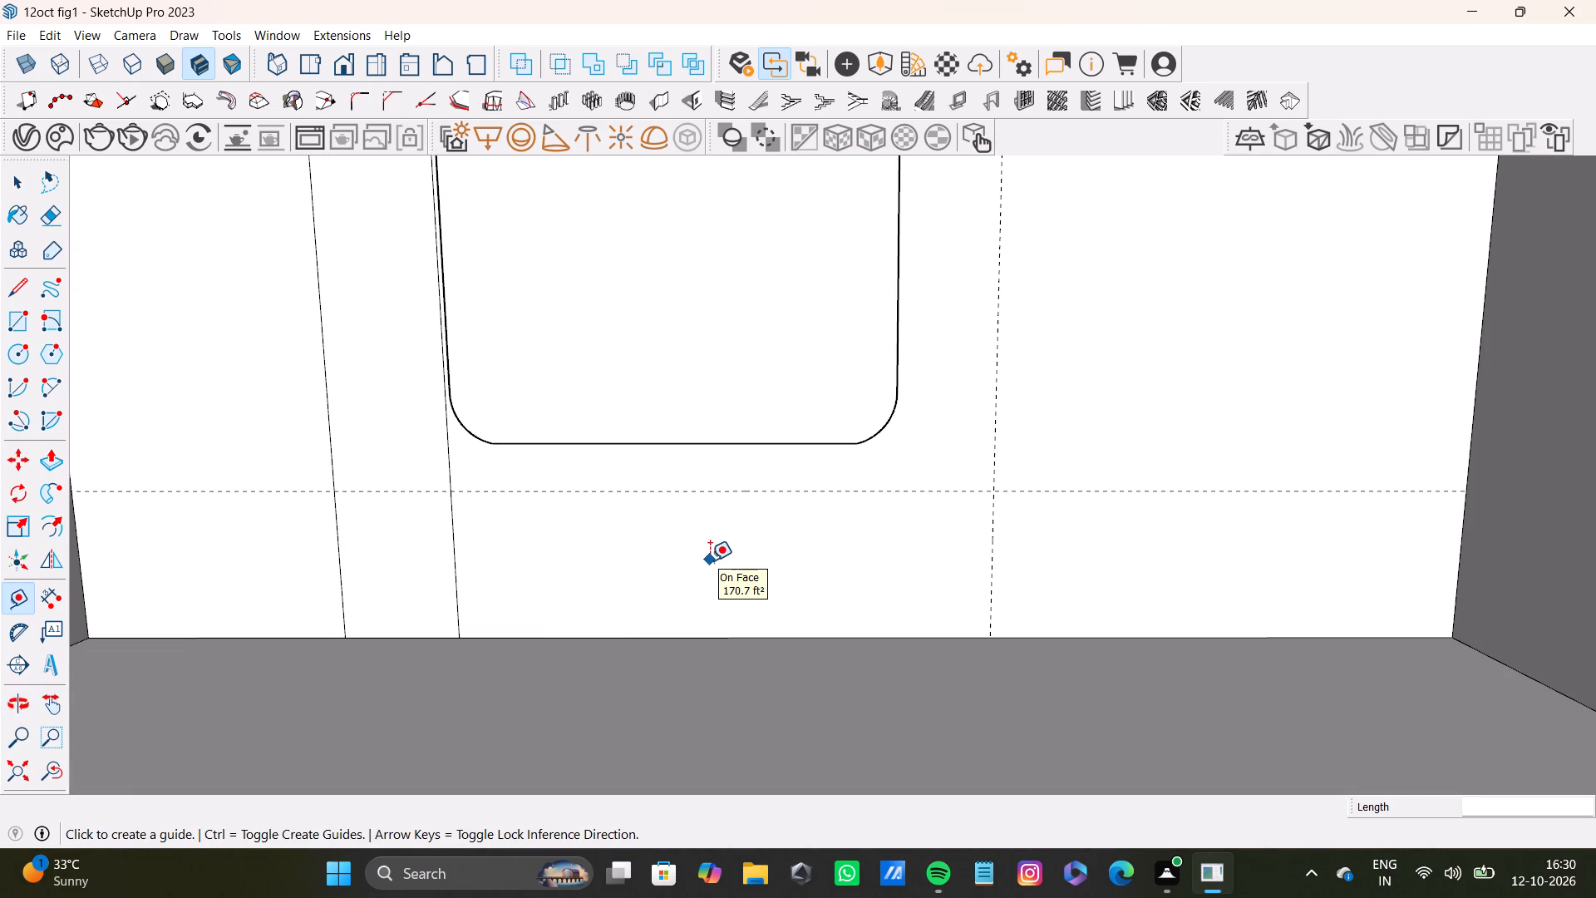
pyautogui.press('r')
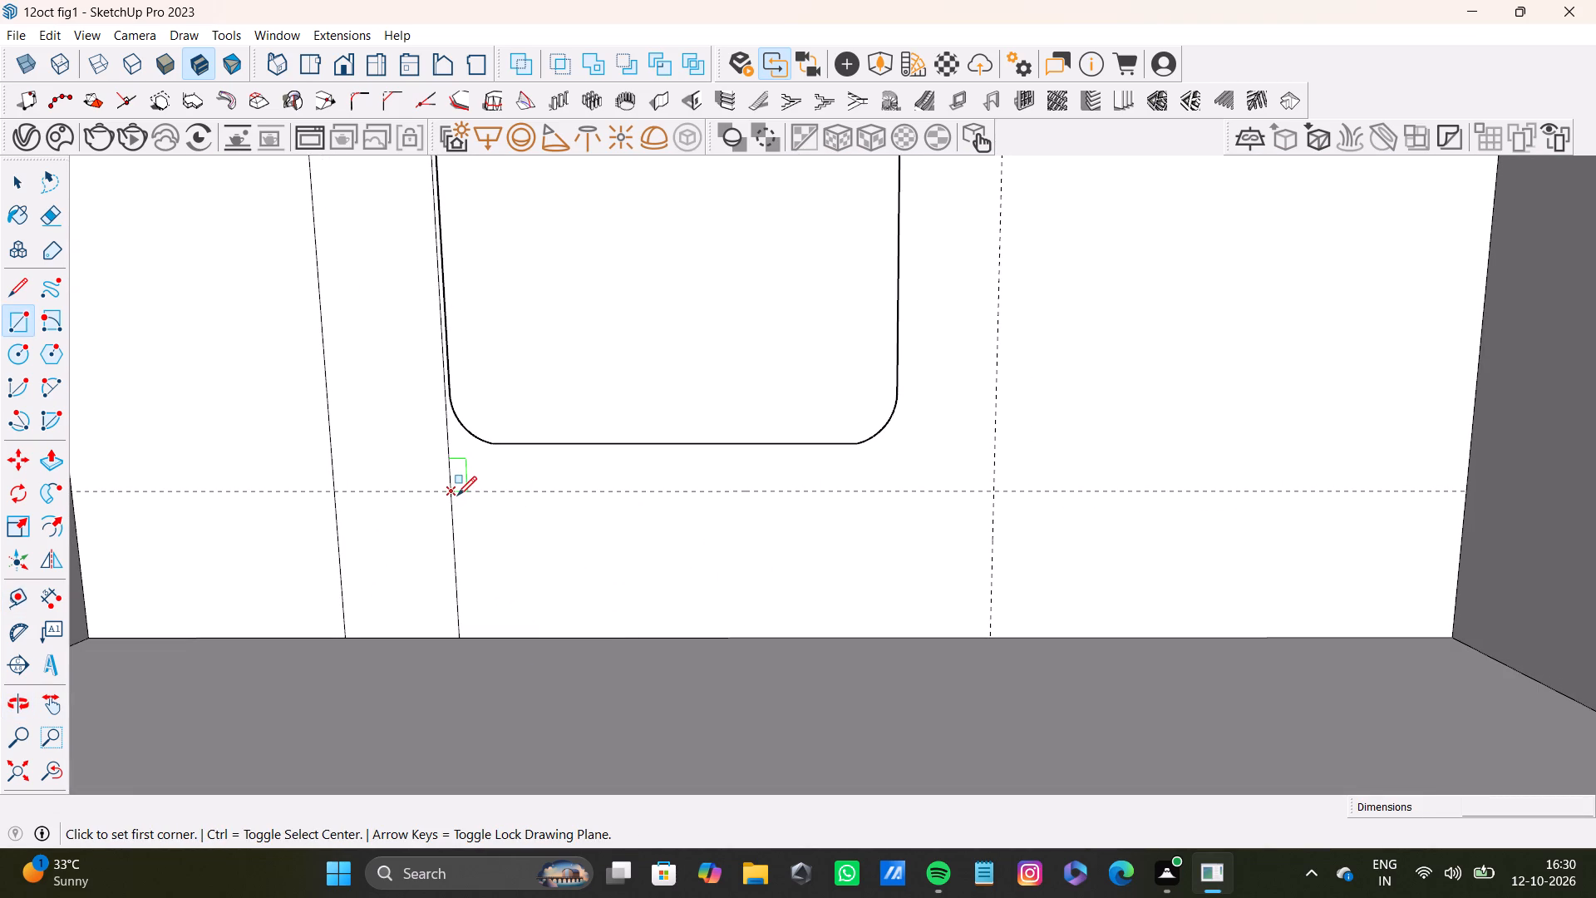
pyautogui.click(453, 494)
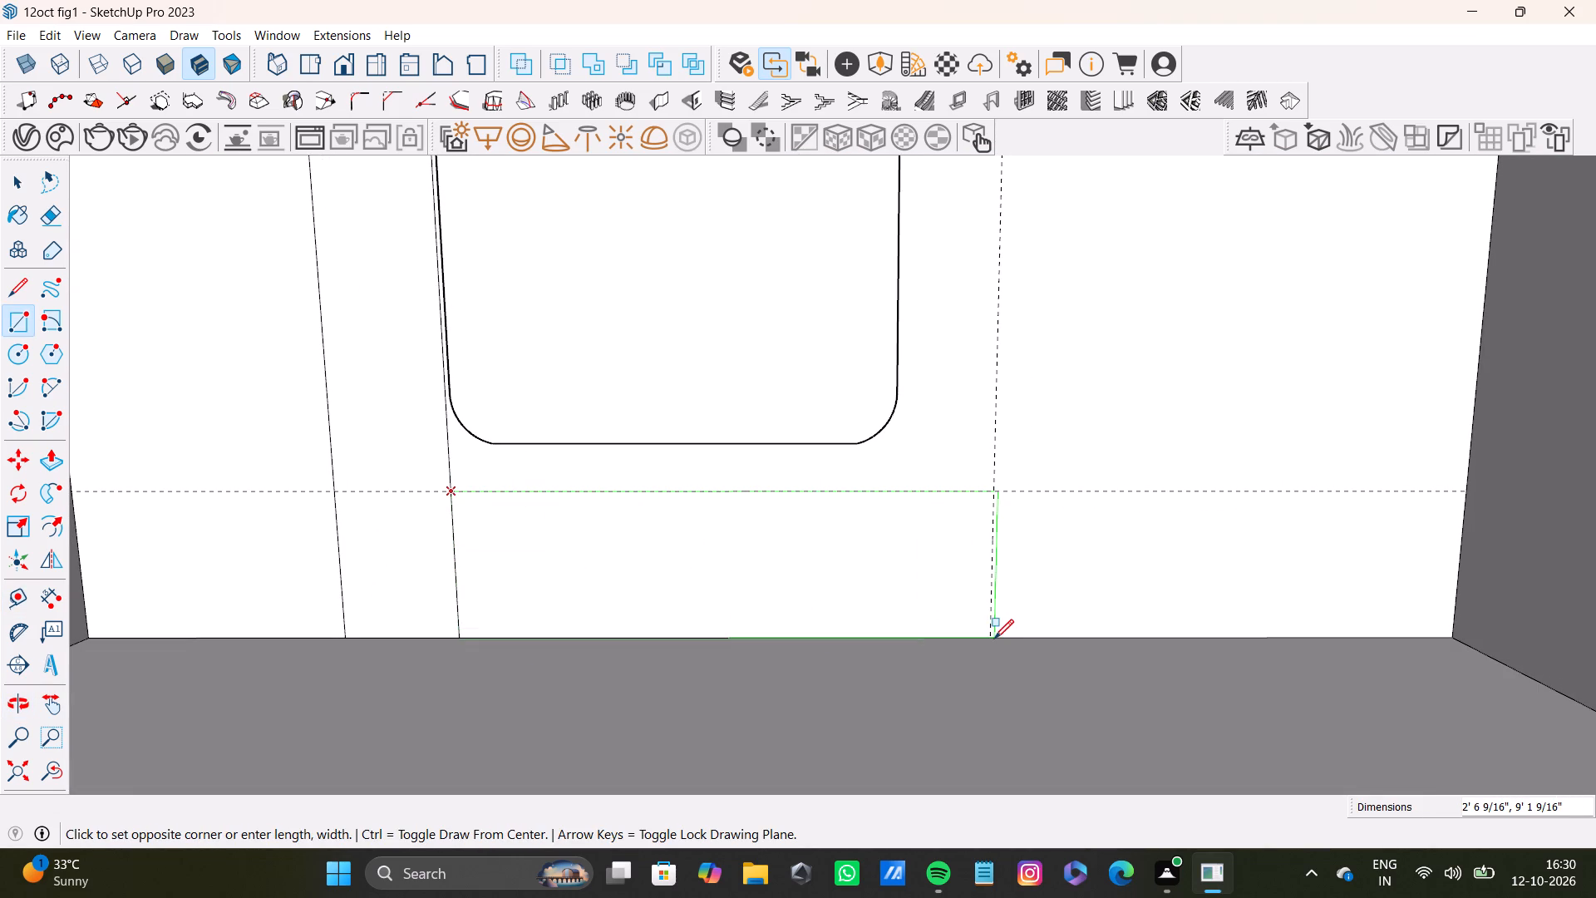
pyautogui.click(991, 634)
pyautogui.press('space')
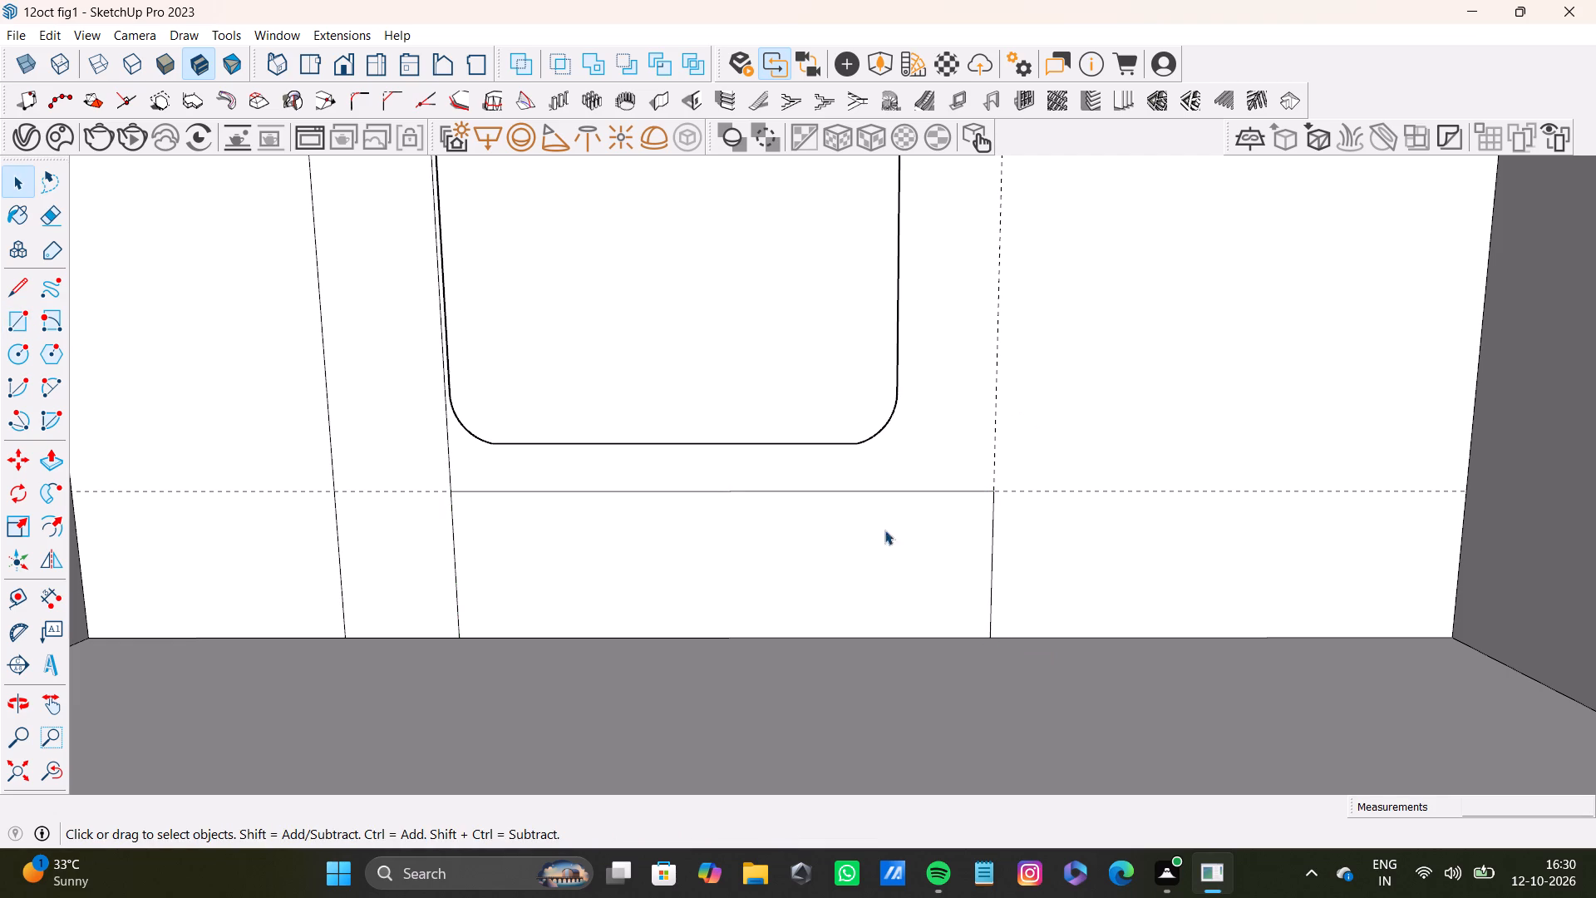
# Draw an outward-bulging two-point arc across the low rectangle's top-right corner, with its ends about 2' 1 1/2" apart.
pyautogui.press('a')
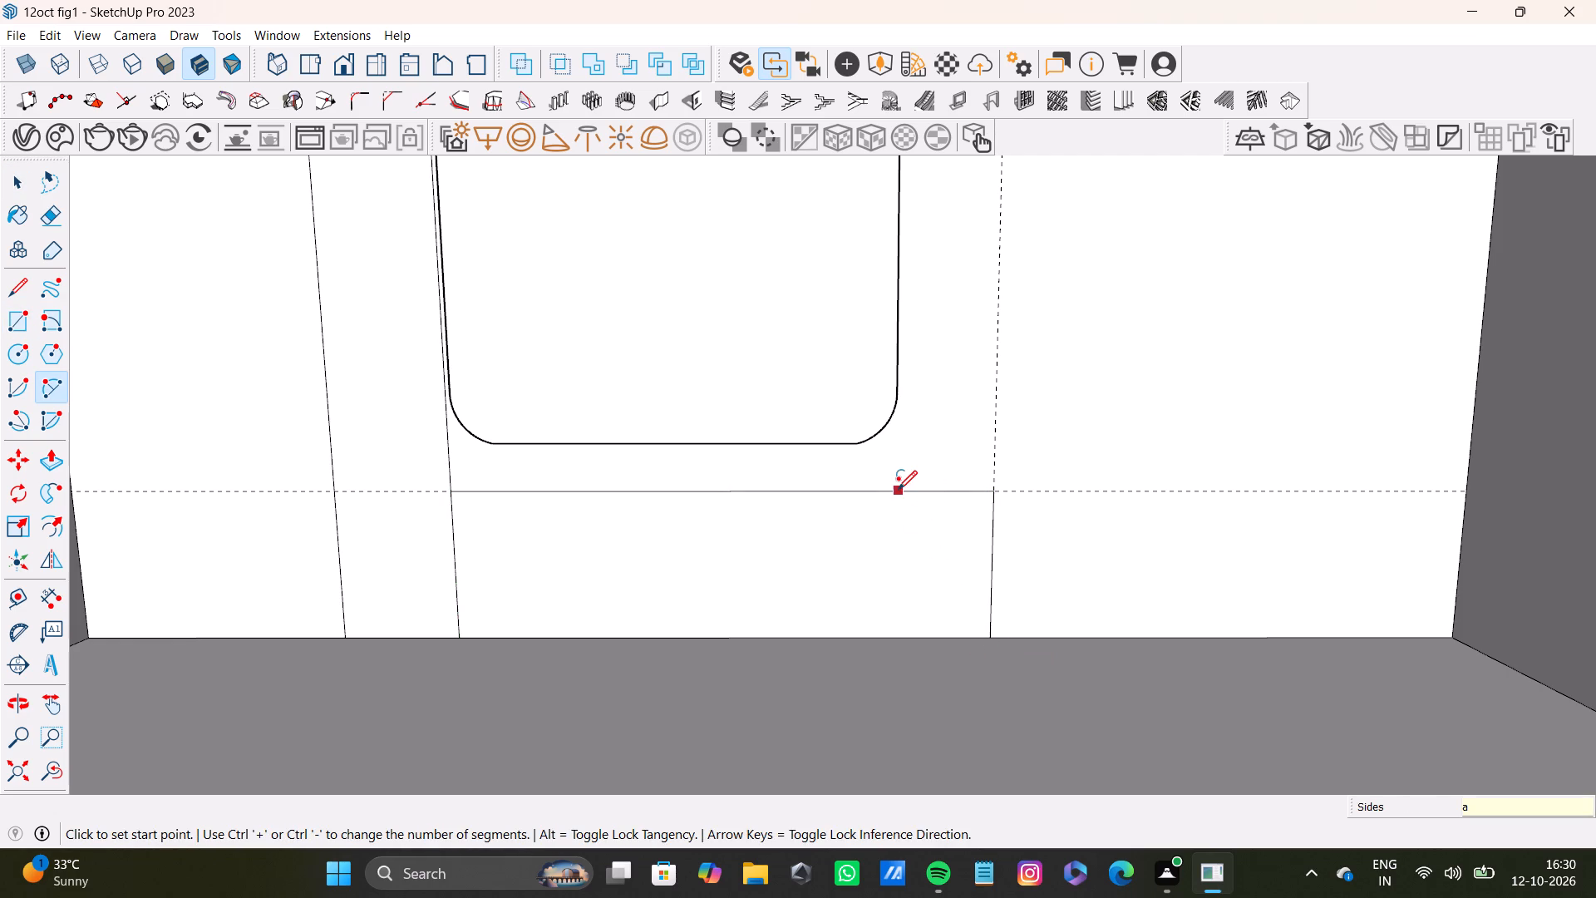
pyautogui.click(904, 490)
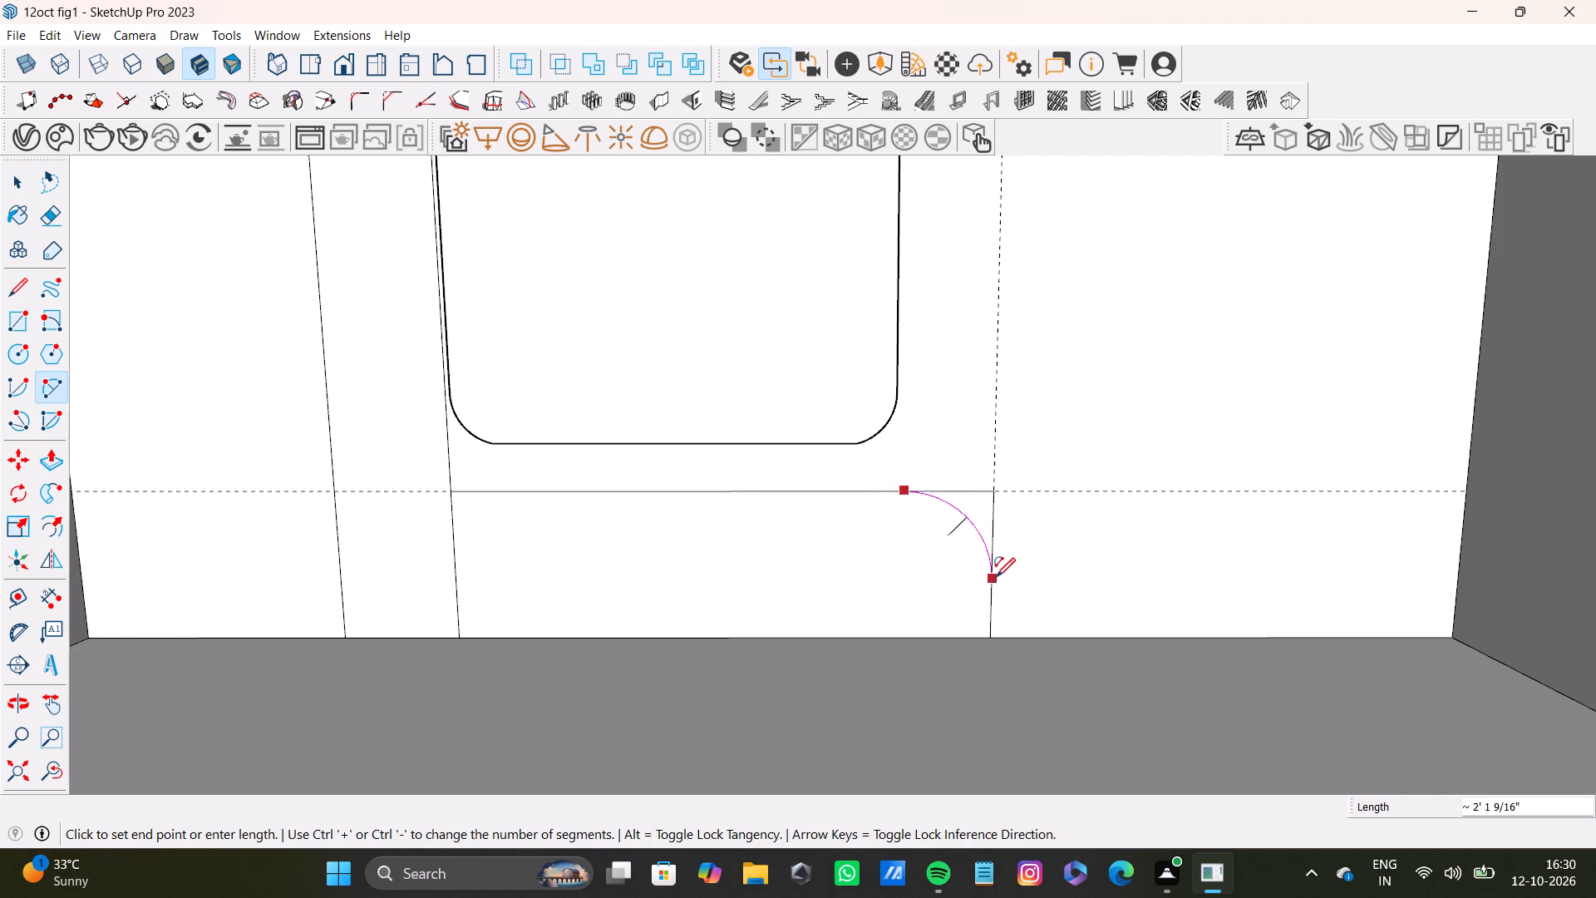
pyautogui.click(996, 584)
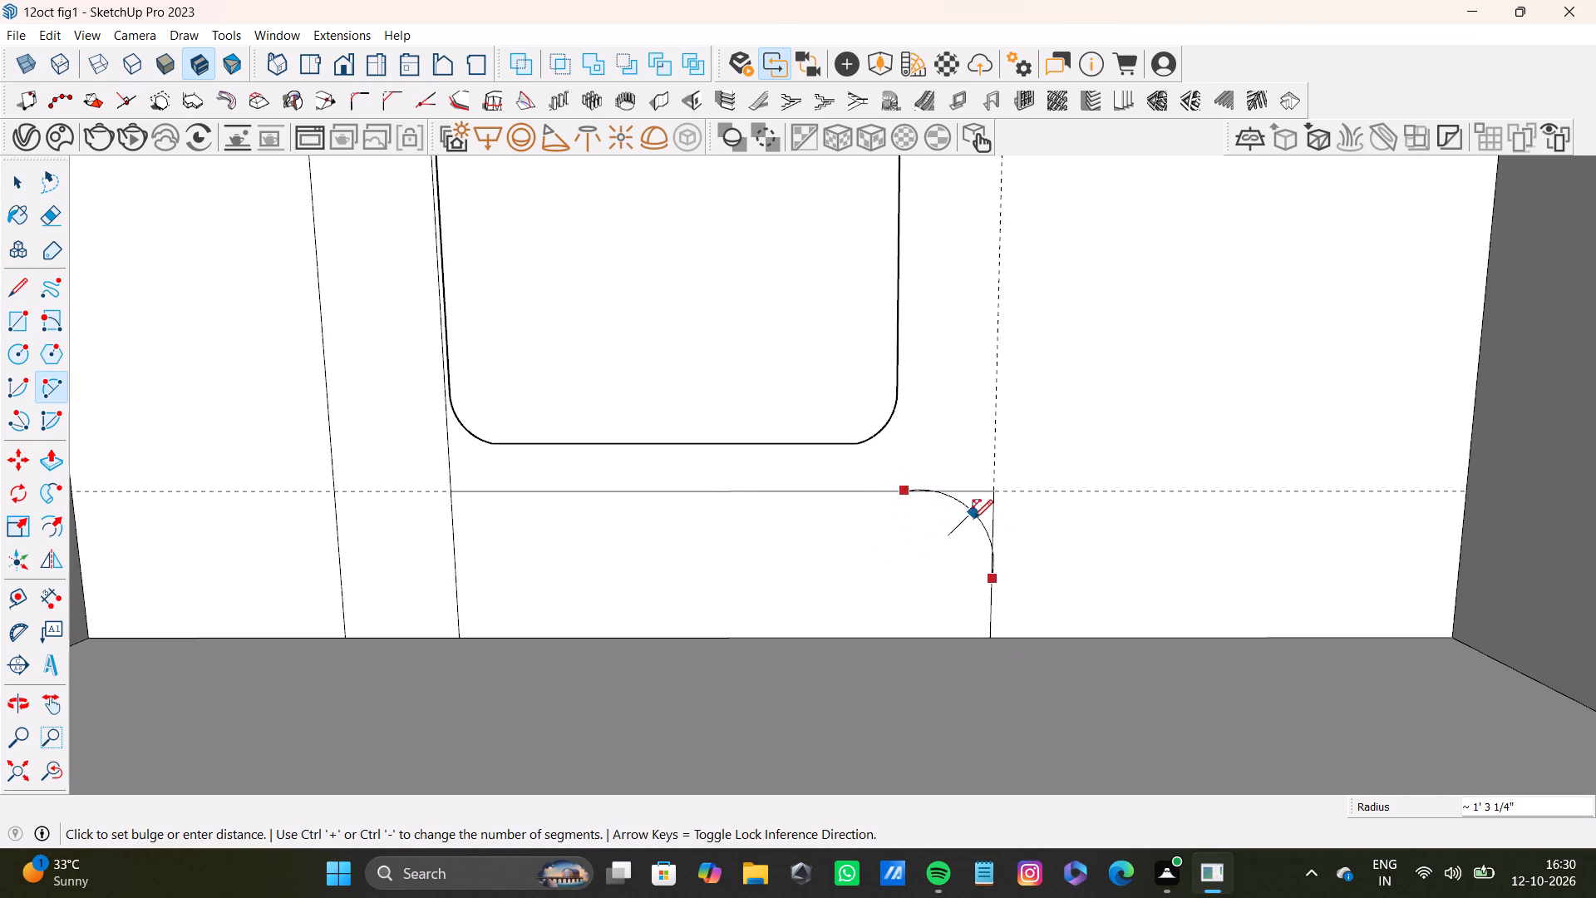
pyautogui.click(977, 523)
# Delete the leftover top and right edge segments outside the arc at the low panel's top-right corner.
pyautogui.press('space')
pyautogui.click(978, 490)
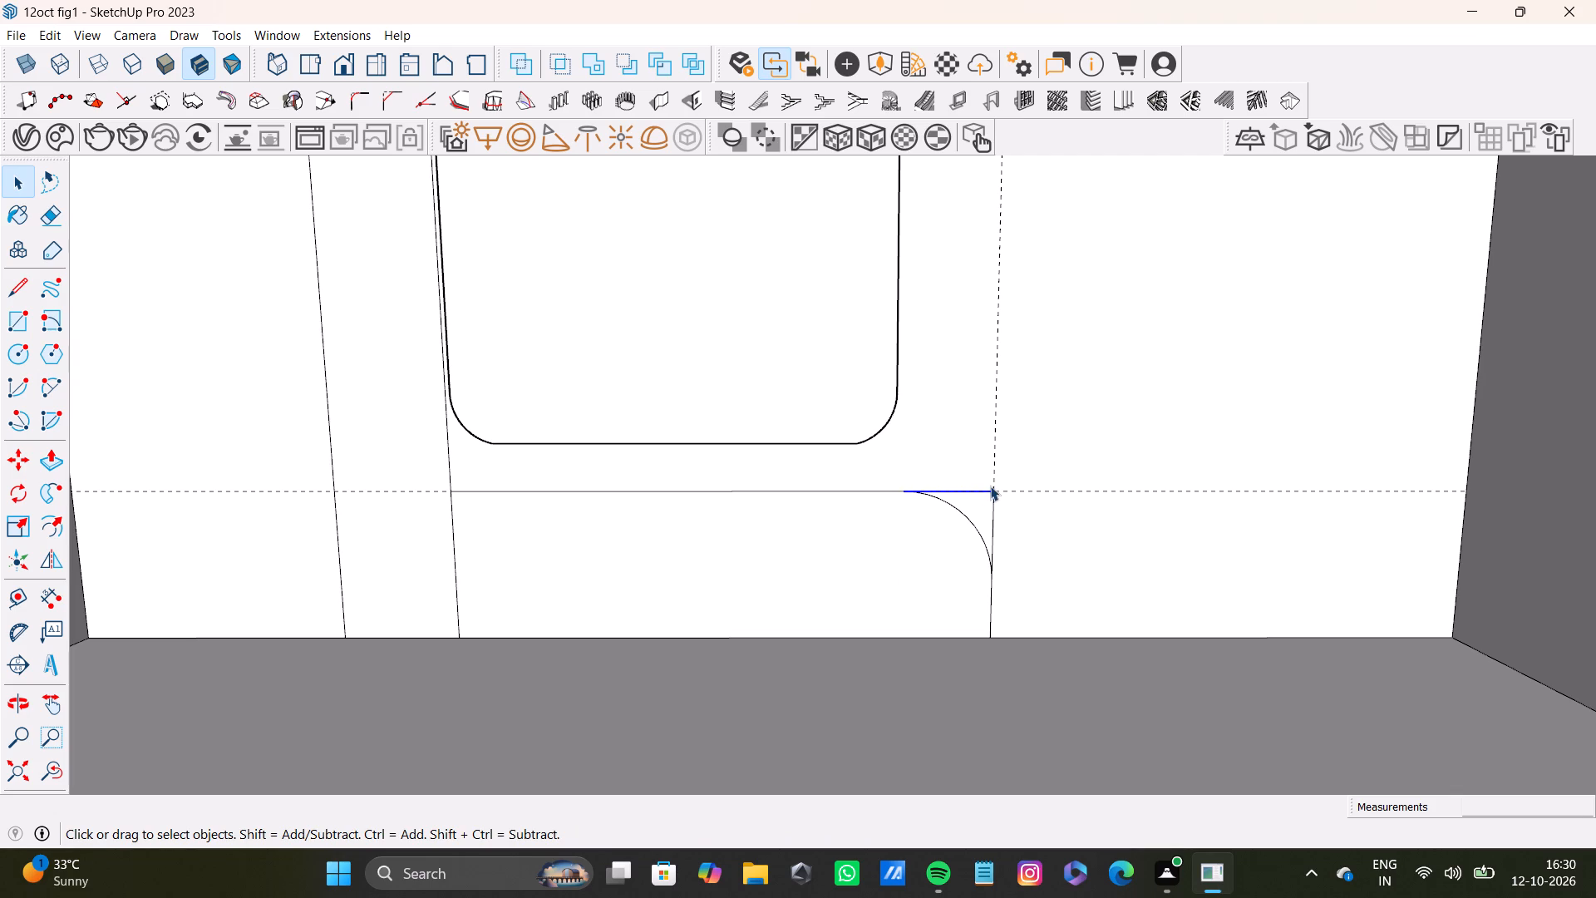
pyautogui.press('Delete')
pyautogui.click(993, 521)
pyautogui.press('Delete')
# Examine the low panel and the tall panel's rounded corner together on the back wall.
pyautogui.scroll(-8, 1002, 570)
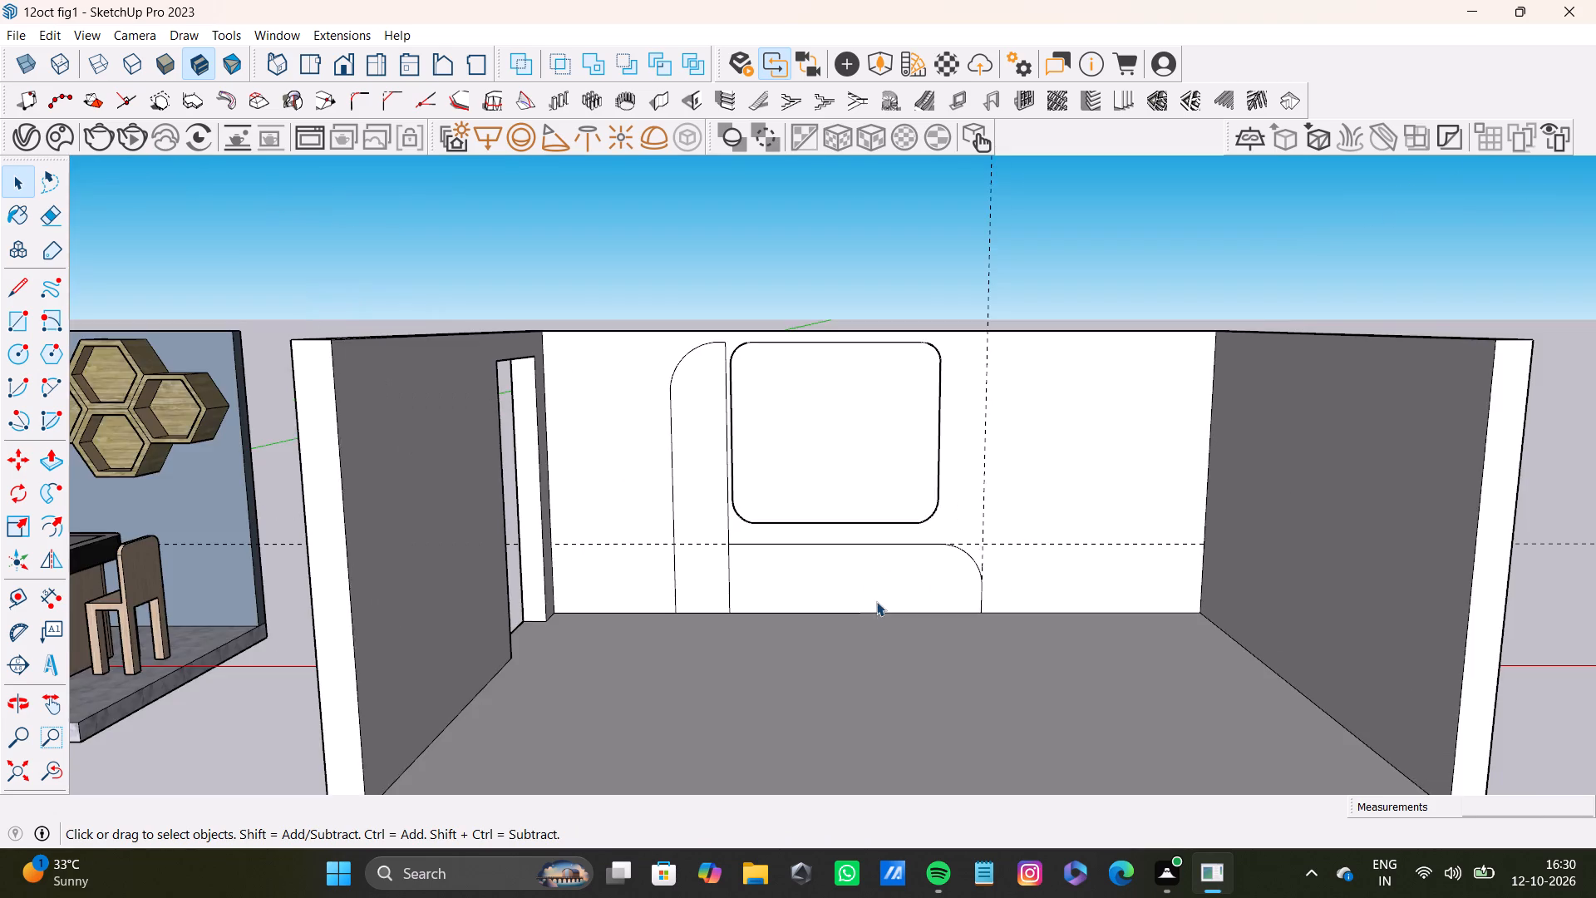
pyautogui.moveTo(877, 596); pyautogui.dragTo(893, 507, button='middle')
pyautogui.scroll(4, 975, 548)
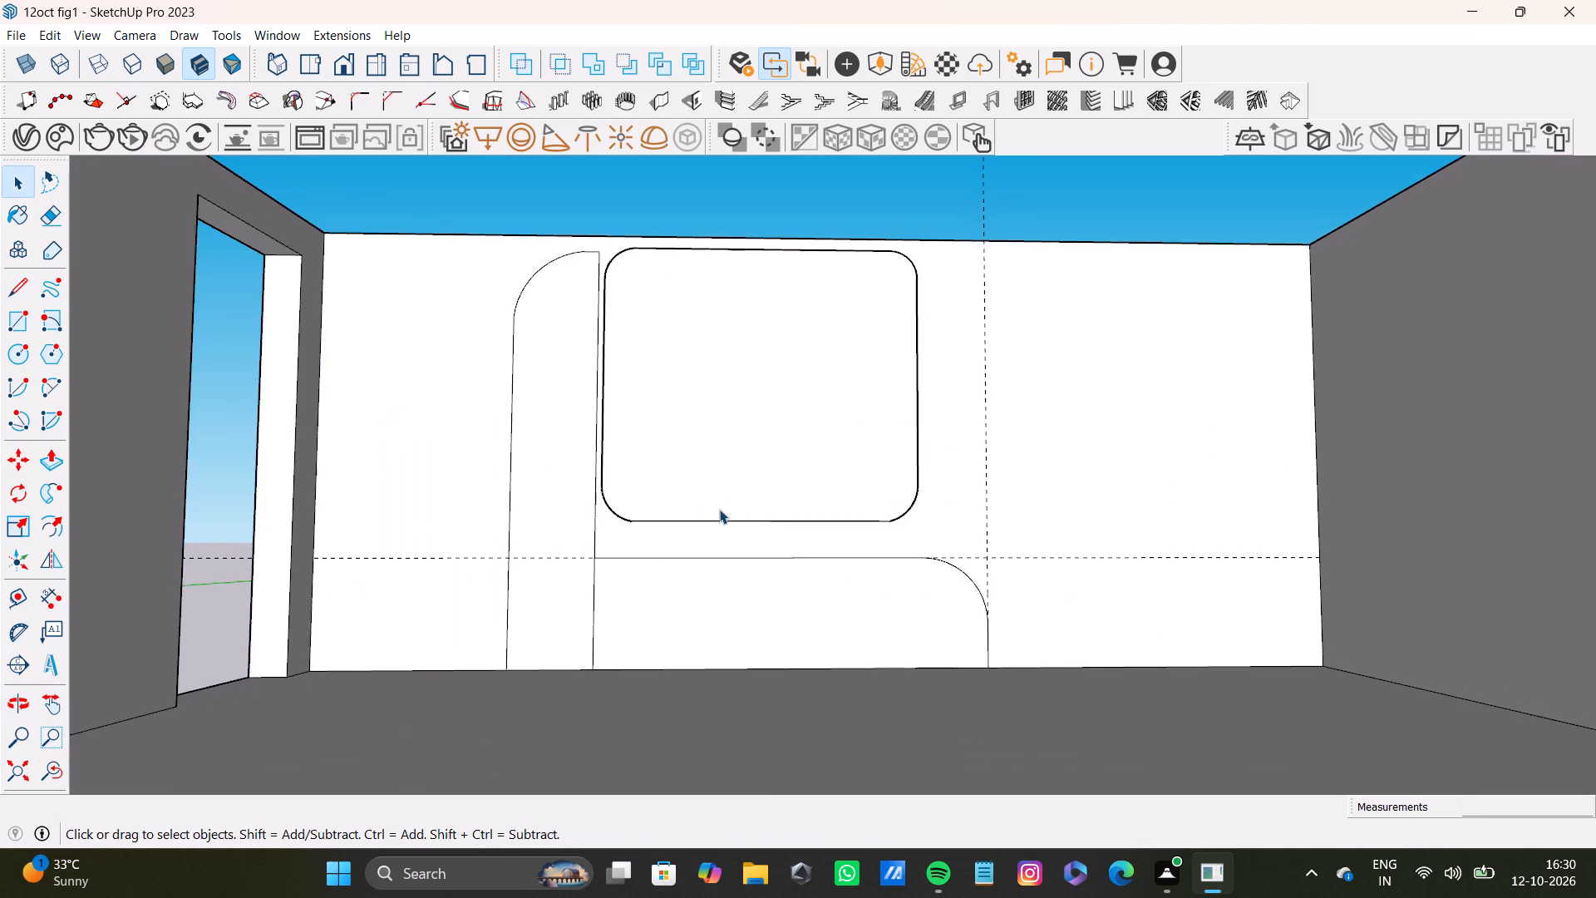
pyautogui.scroll(-4, 719, 507)
pyautogui.keyDown('shift'); pyautogui.moveTo(727, 504); pyautogui.dragTo(703, 567, button='middle'); pyautogui.keyUp('shift')
pyautogui.scroll(8, 615, 480)
pyautogui.scroll(-4, 577, 377)
pyautogui.moveTo(584, 388); pyautogui.dragTo(584, 386, button='middle')
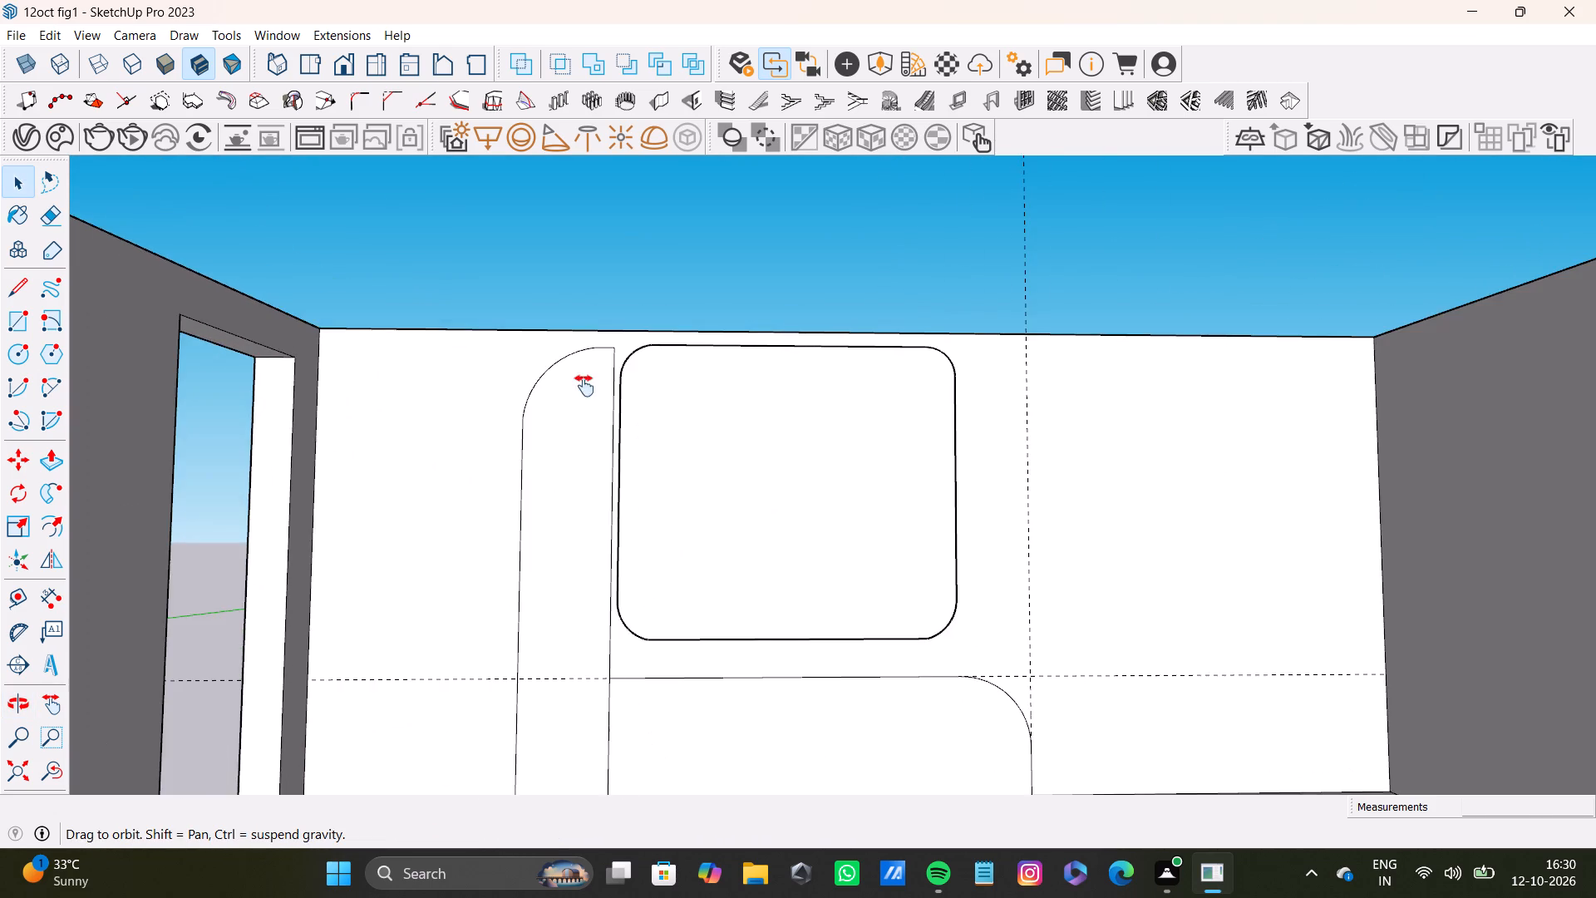
pyautogui.moveTo(584, 386); pyautogui.dragTo(559, 414, button='middle')
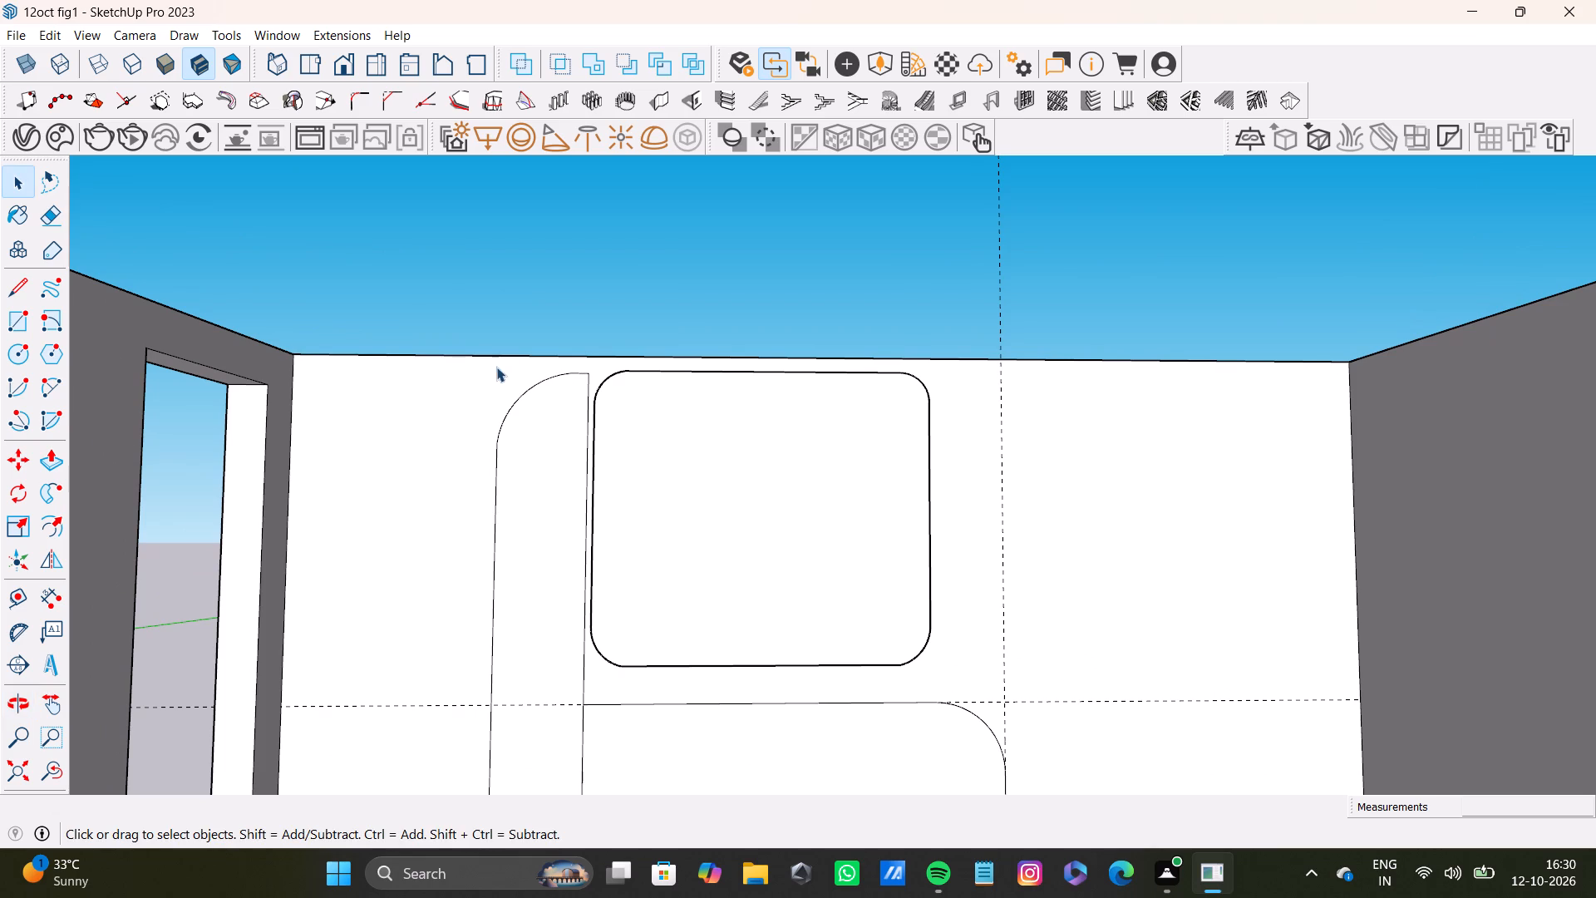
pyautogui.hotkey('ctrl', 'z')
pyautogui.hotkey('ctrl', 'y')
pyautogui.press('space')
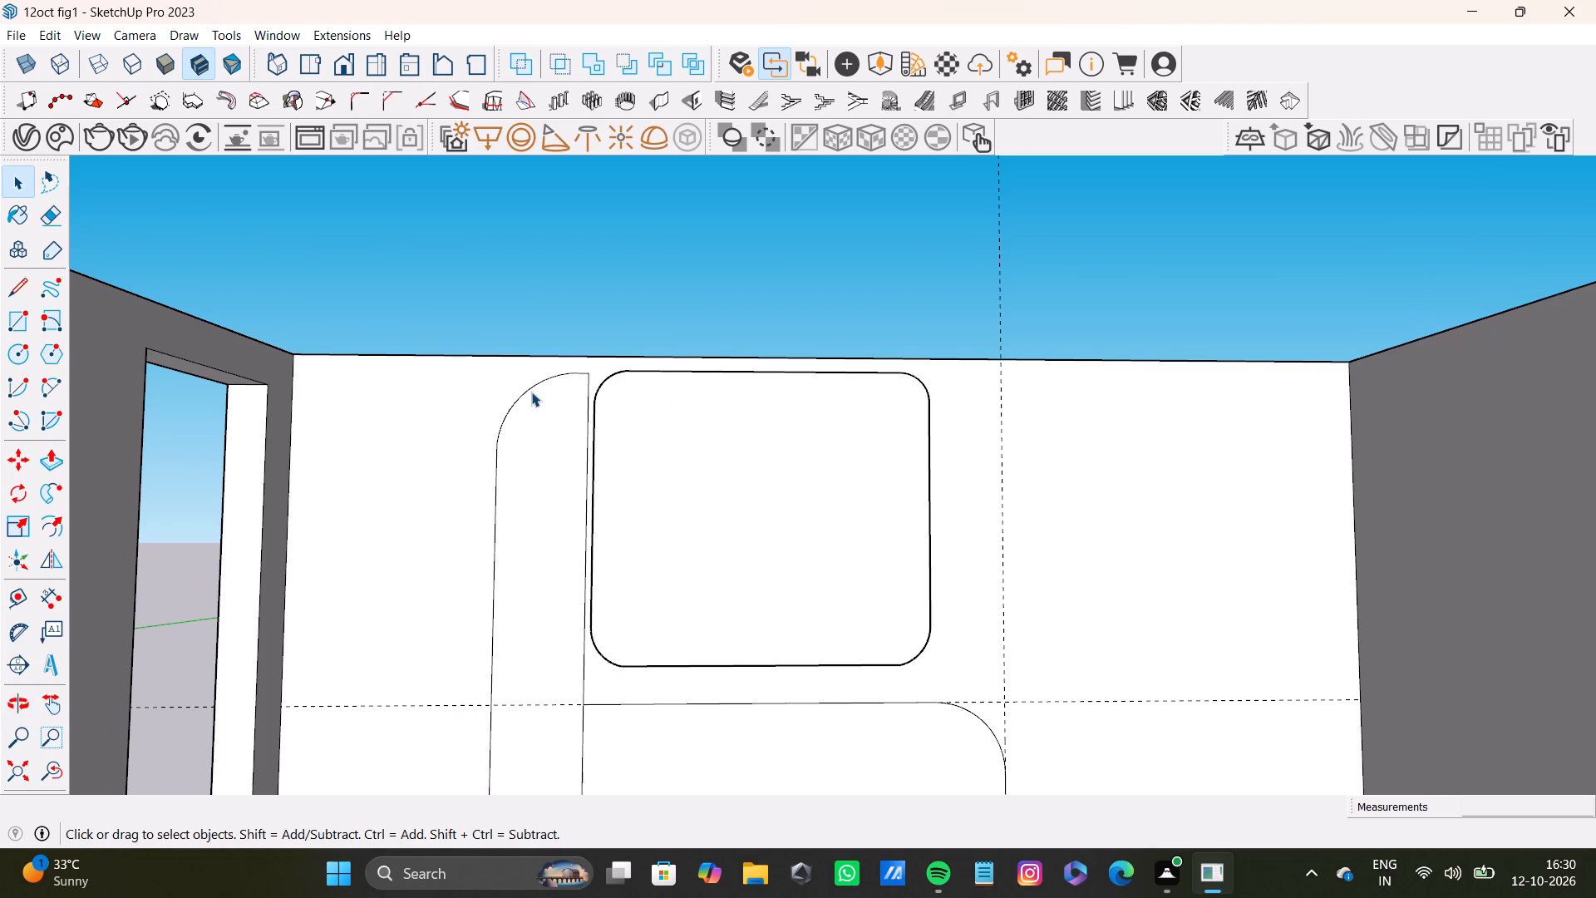
# Delete the arc at the tall panel's top-left corner.
pyautogui.click(531, 389)
pyautogui.press('Delete')
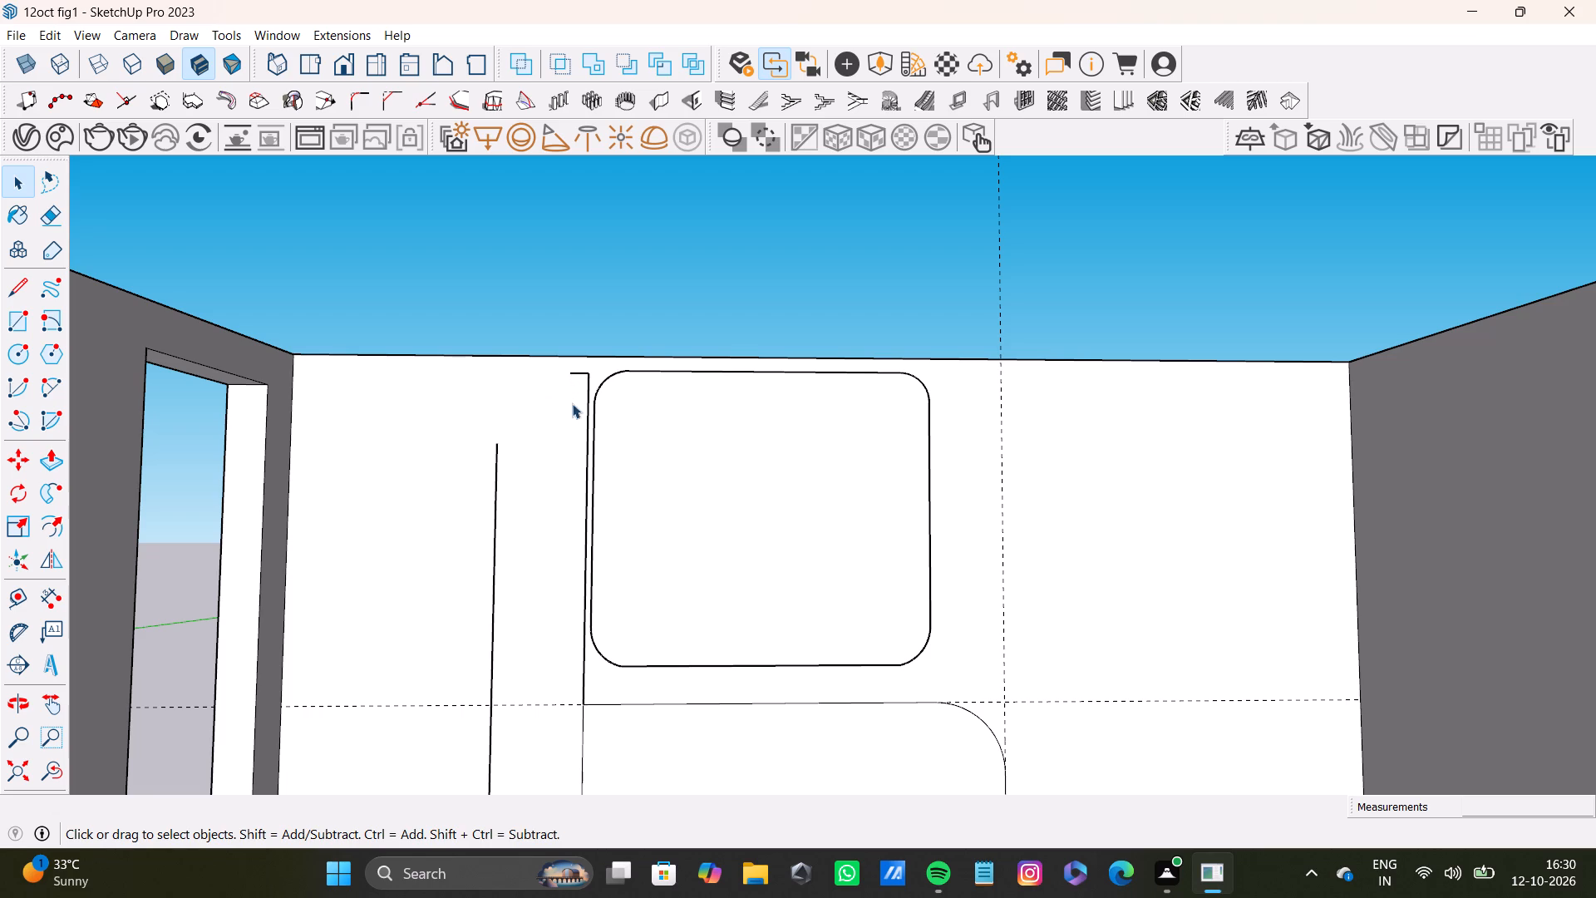
# Redraw the missing top and left edges of the tall panel with lines to close a square top-left corner.
pyautogui.press('l')
pyautogui.click(572, 373)
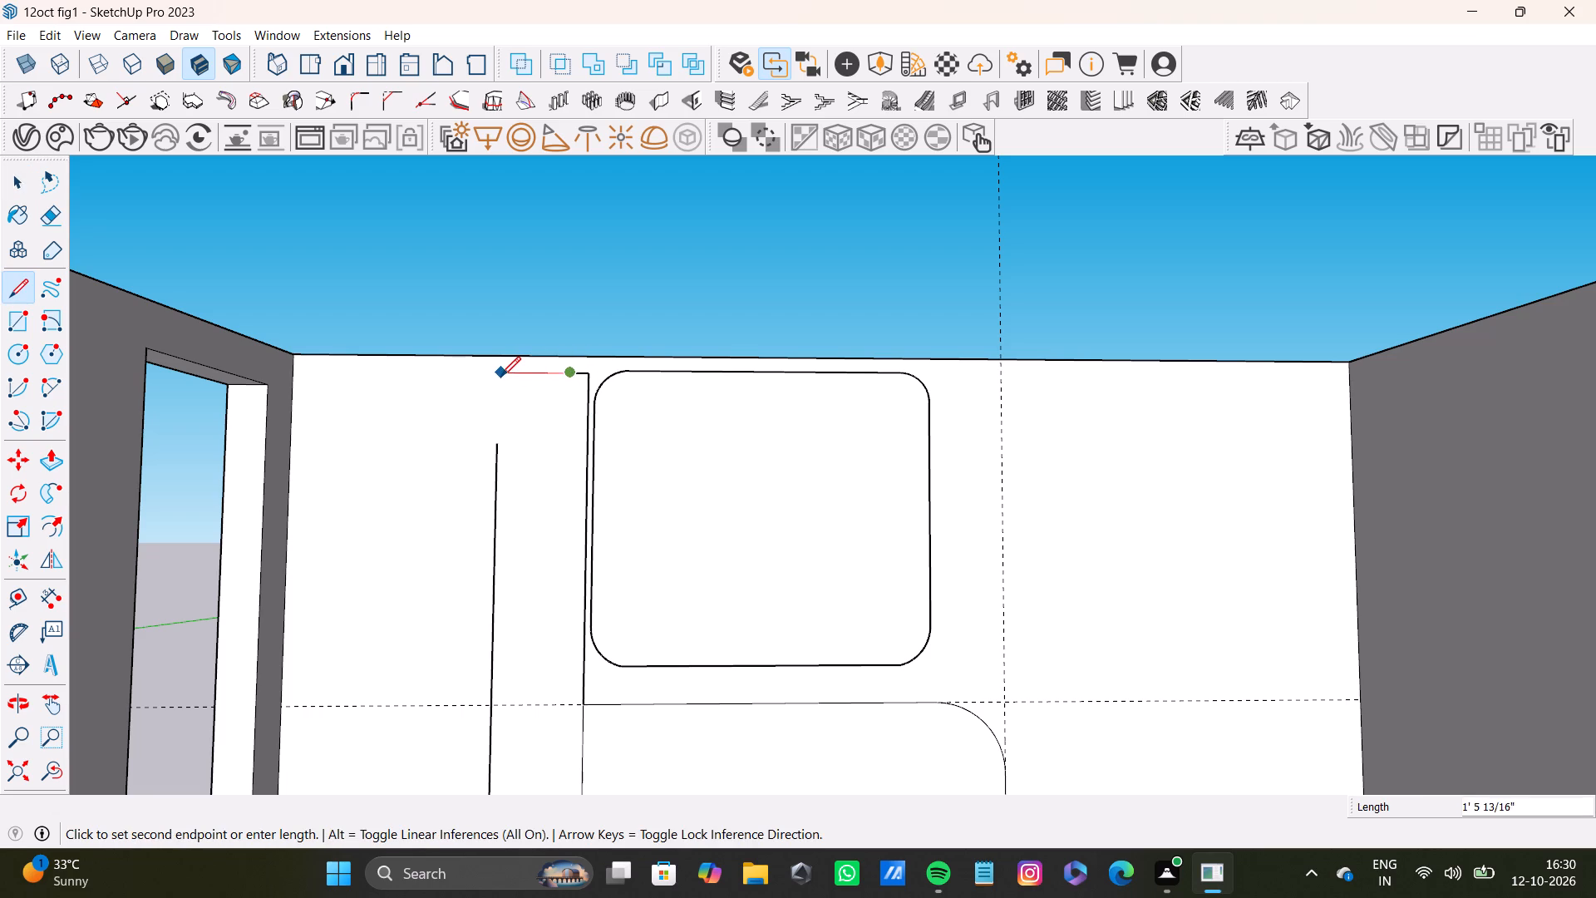
pyautogui.click(496, 375)
pyautogui.press('space')
pyautogui.press('l')
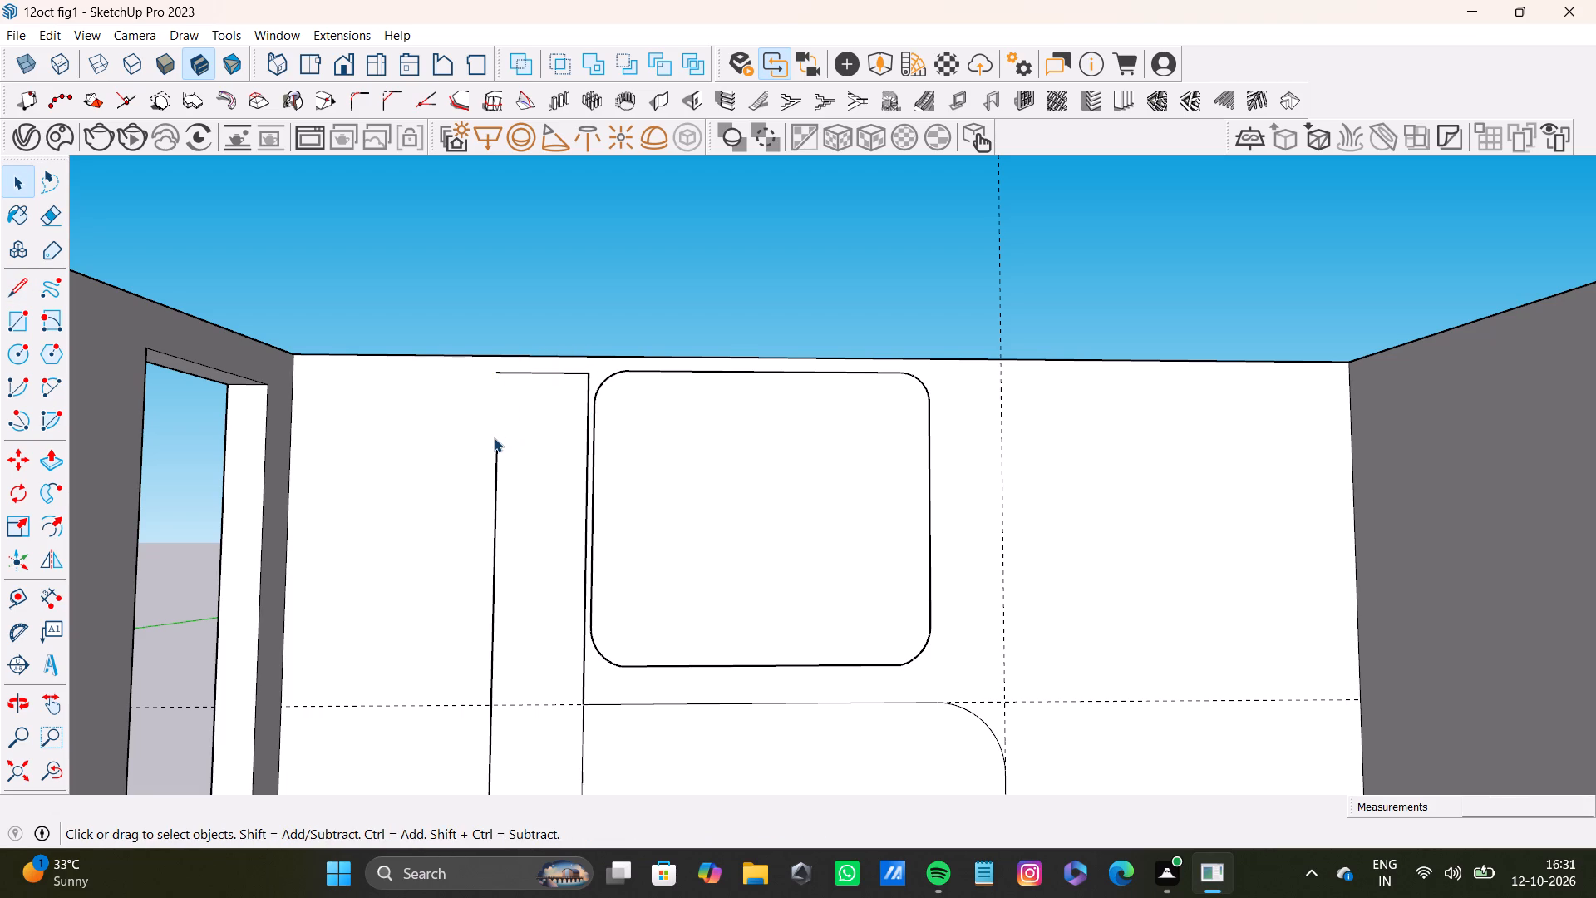
pyautogui.press('l')
pyautogui.scroll(6, 490, 445)
pyautogui.click(502, 448)
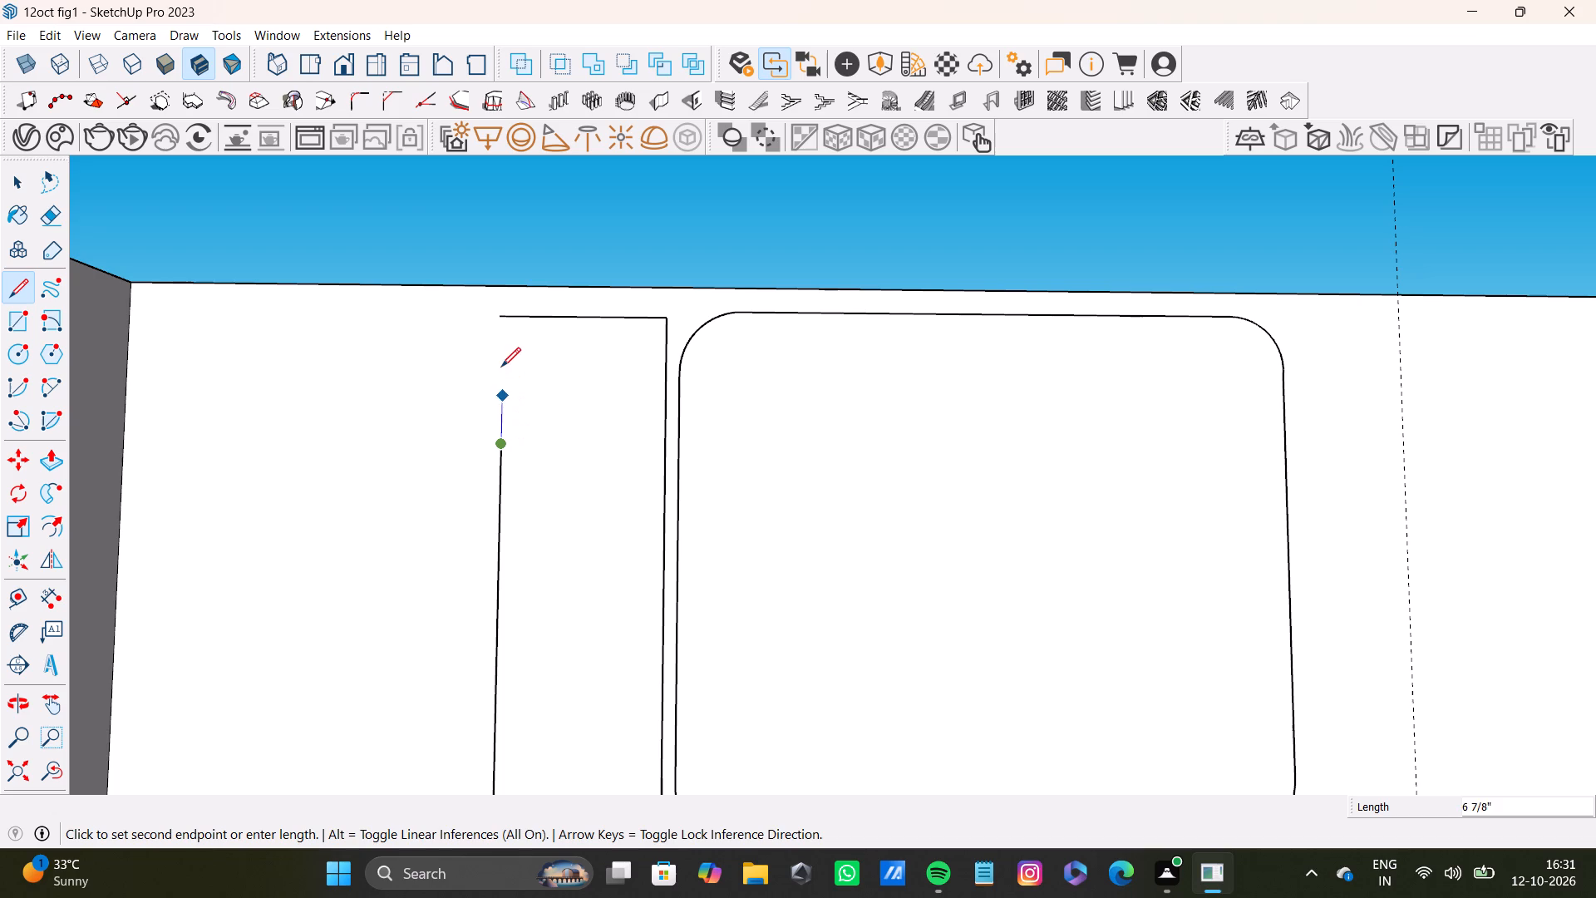
pyautogui.click(512, 318)
pyautogui.press('space')
# Delete the short stub of the top edge that overhangs the tall panel's top-left corner.
pyautogui.scroll(-6, 536, 418)
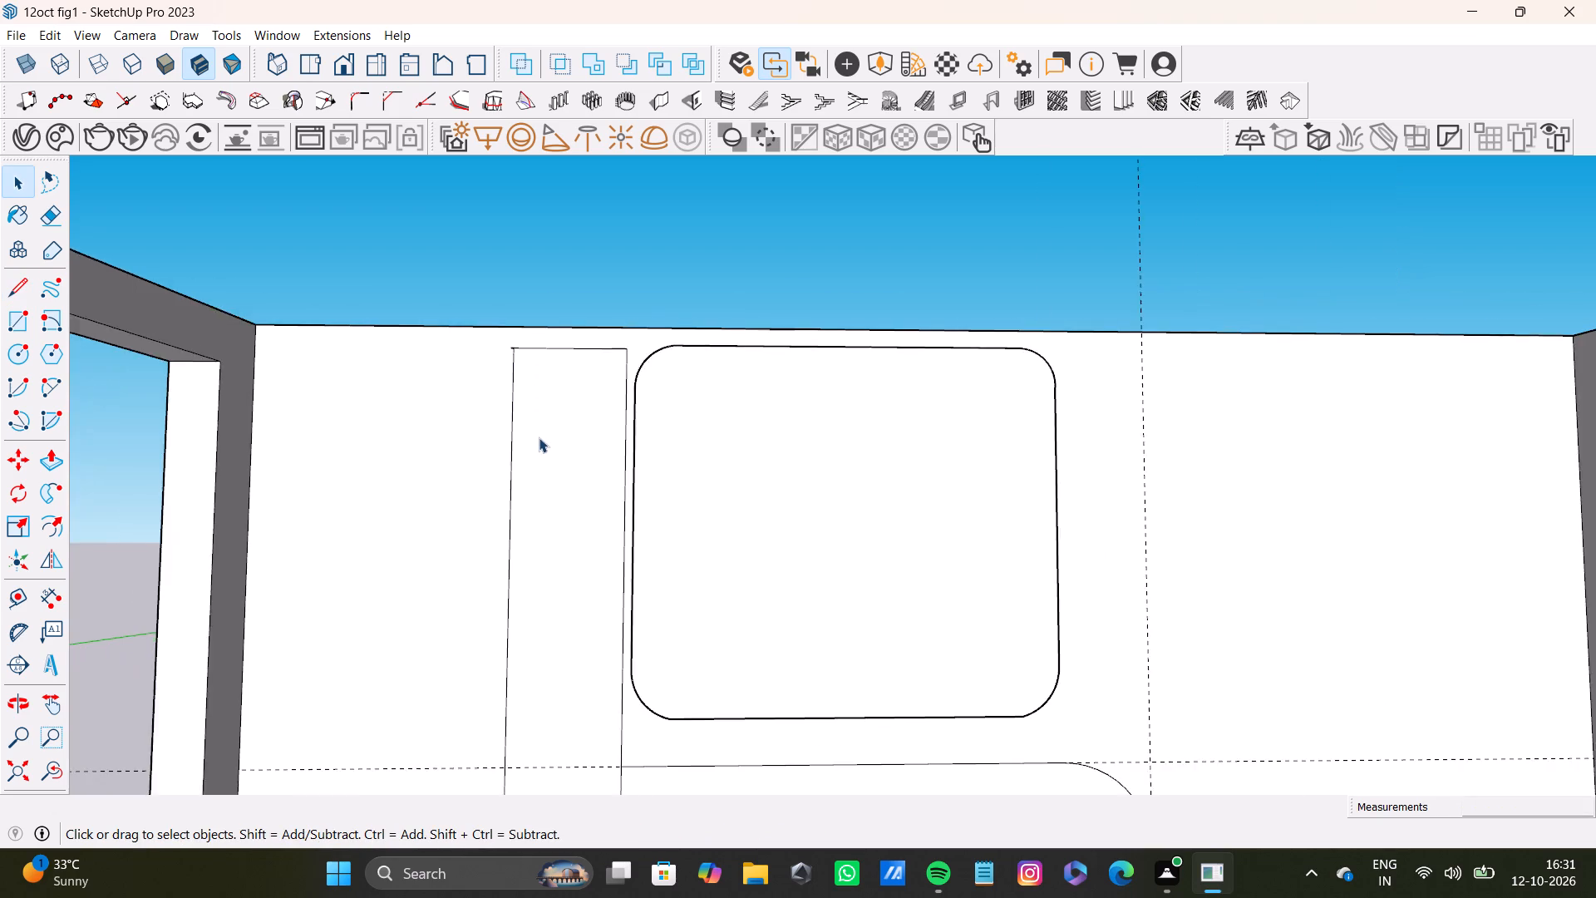
pyautogui.scroll(-2, 539, 437)
pyautogui.moveTo(554, 438); pyautogui.dragTo(488, 574, button='middle')
pyautogui.scroll(18, 501, 392)
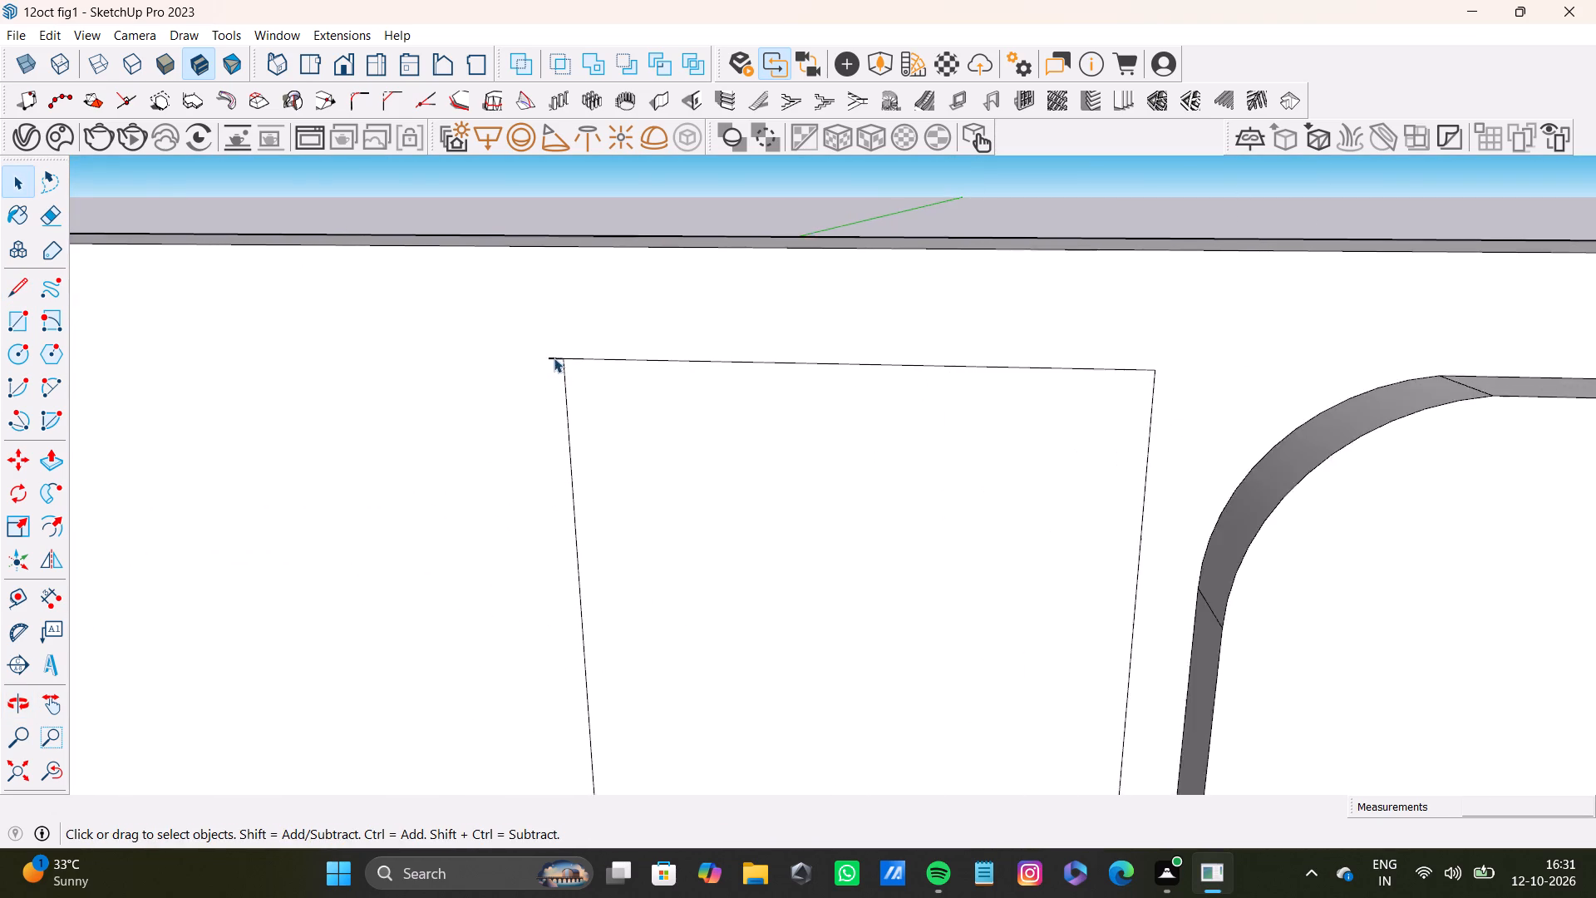
pyautogui.scroll(10, 554, 358)
pyautogui.click(564, 358)
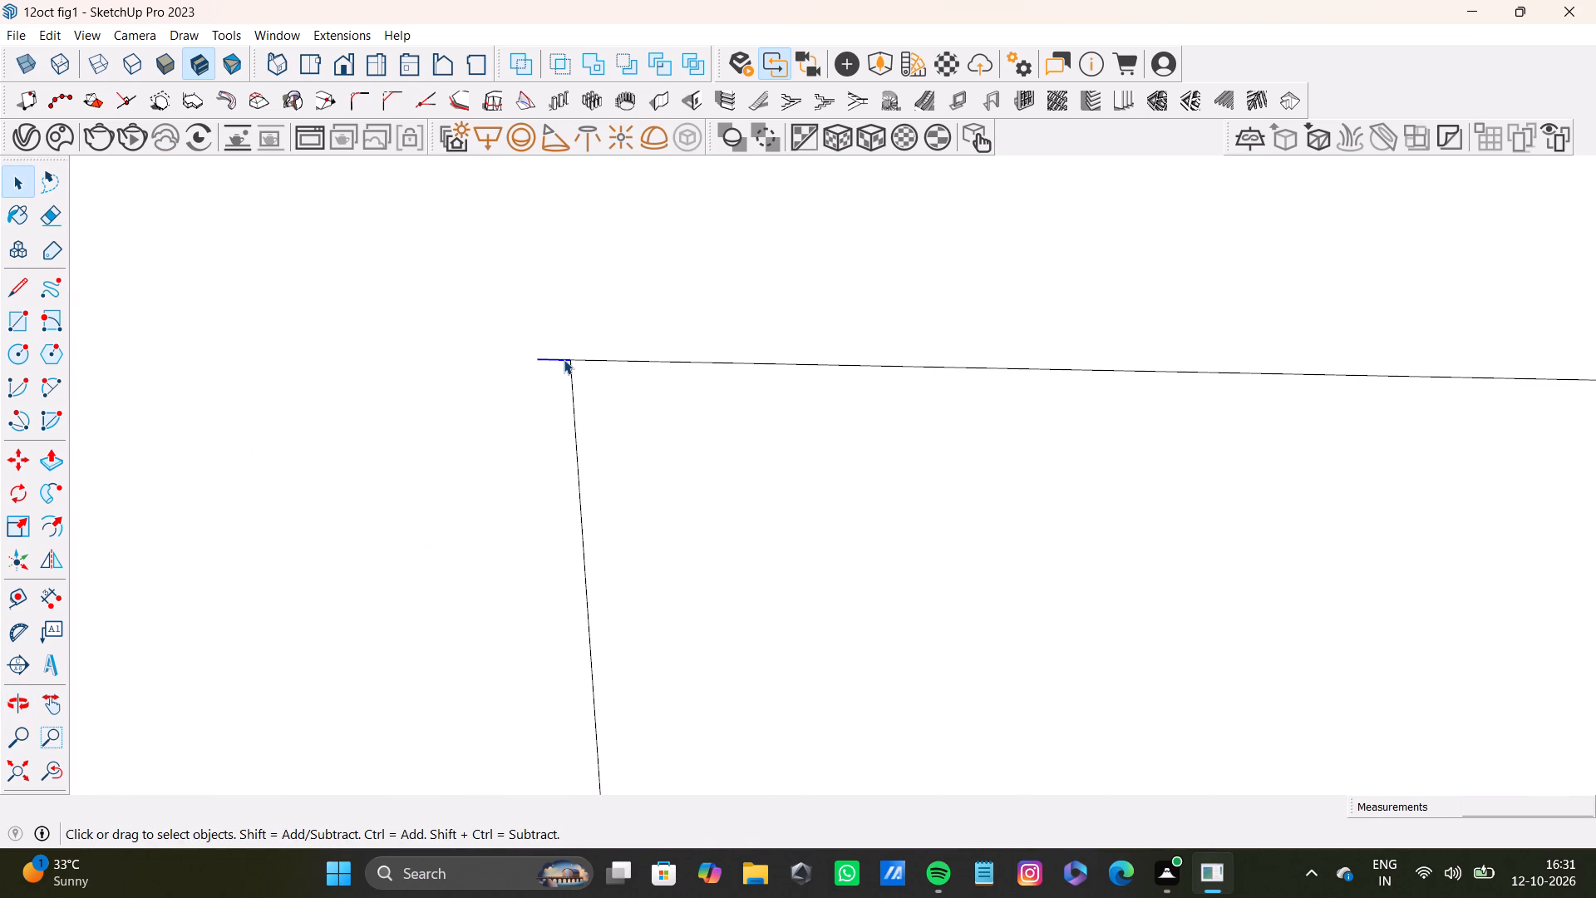
pyautogui.press('Delete')
# Draw a smaller outward-bulging two-point arc across the tall panel's top-left corner, from its left edge to its top edge.
pyautogui.scroll(-12, 550, 496)
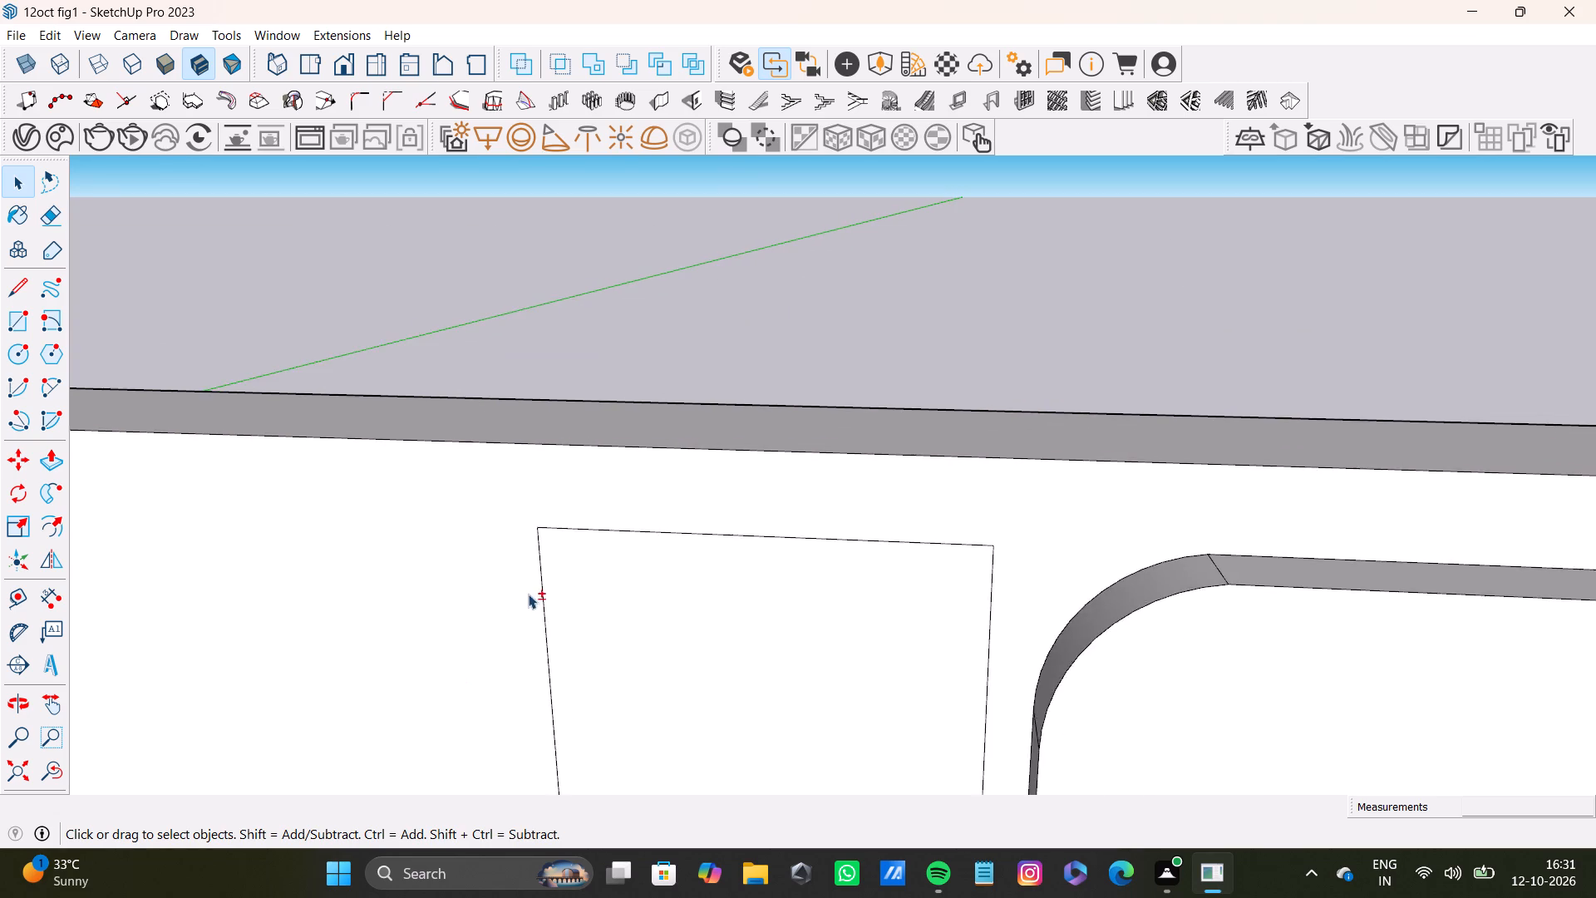
pyautogui.scroll(-3, 528, 594)
pyautogui.keyDown('shift'); pyautogui.scroll(1, 559, 609); pyautogui.keyUp('shift')
pyautogui.keyDown('shift'); pyautogui.moveTo(560, 585); pyautogui.dragTo(406, 368, button='middle'); pyautogui.keyUp('shift')
pyautogui.click(50, 390)
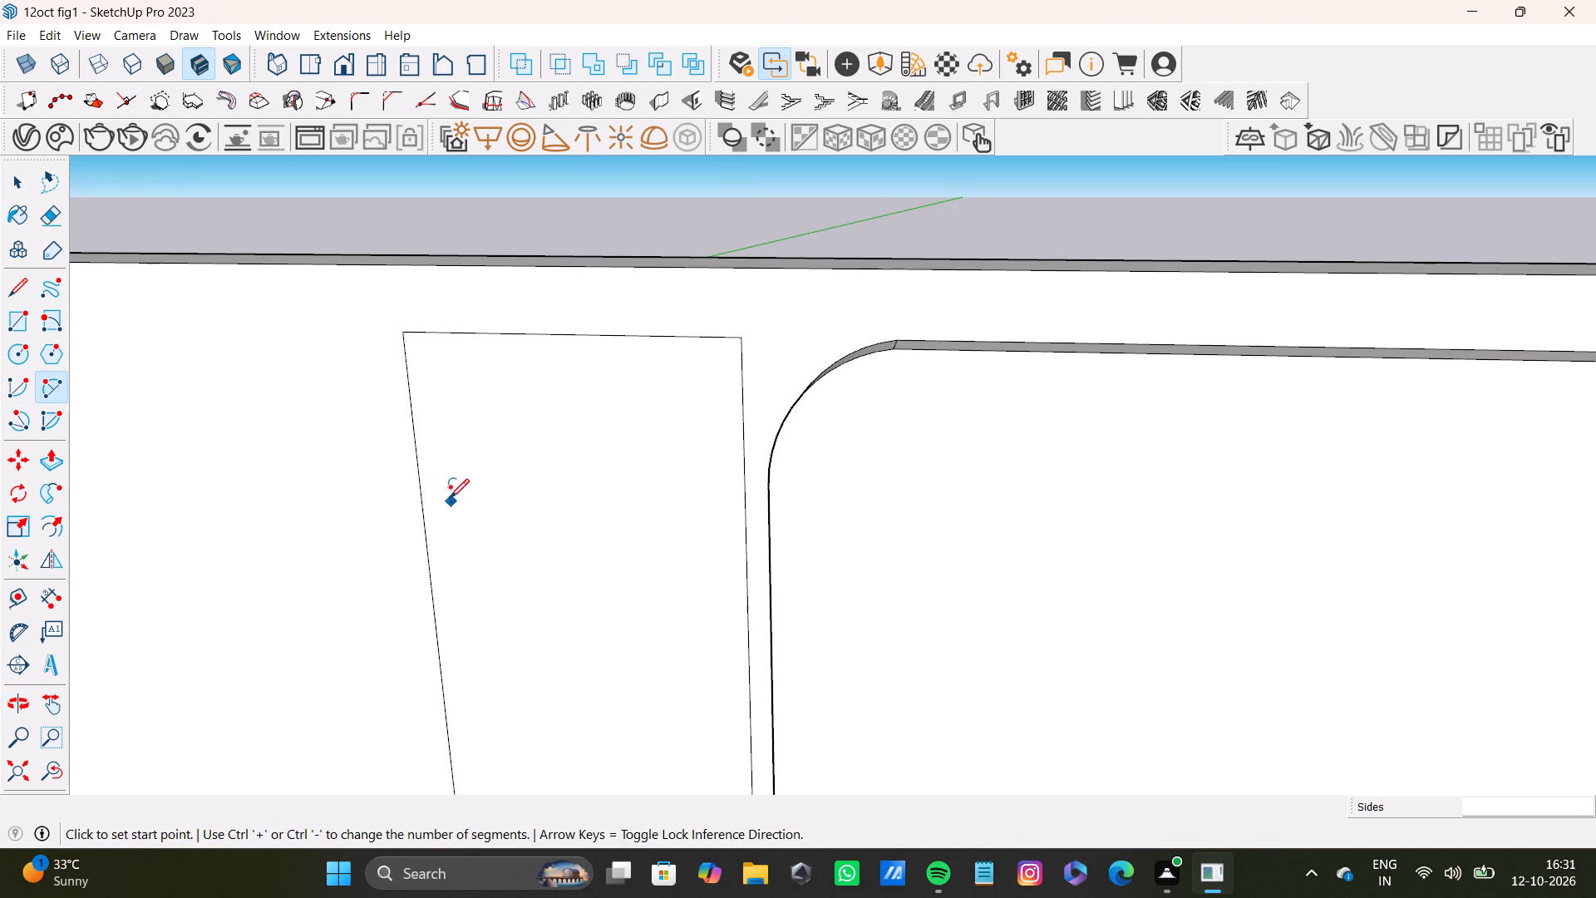
pyautogui.click(427, 510)
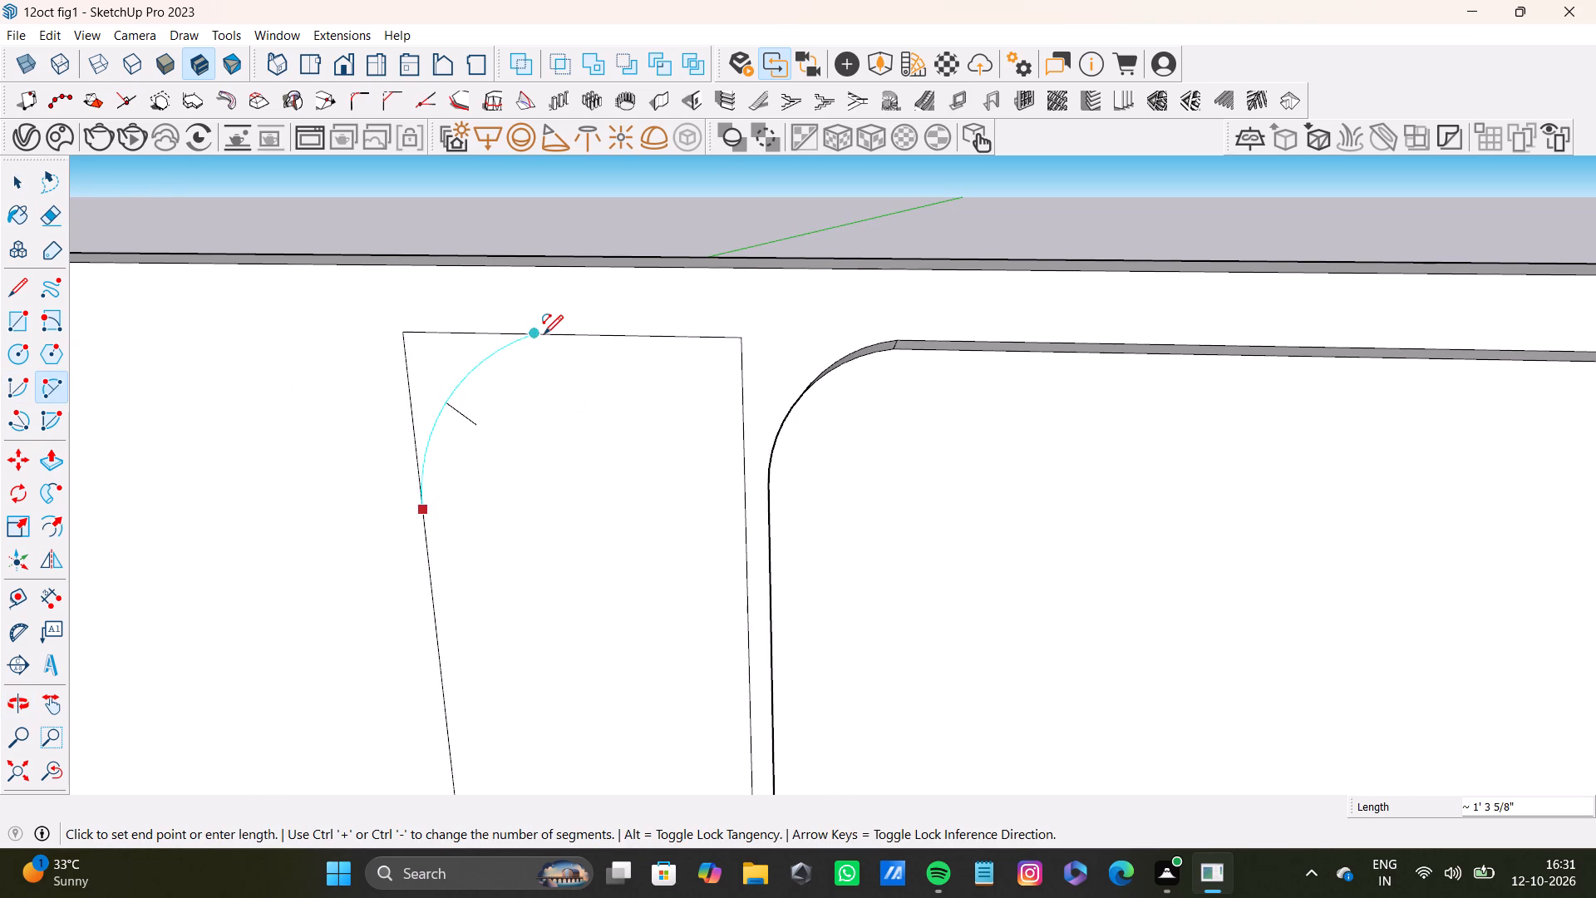
pyautogui.click(544, 335)
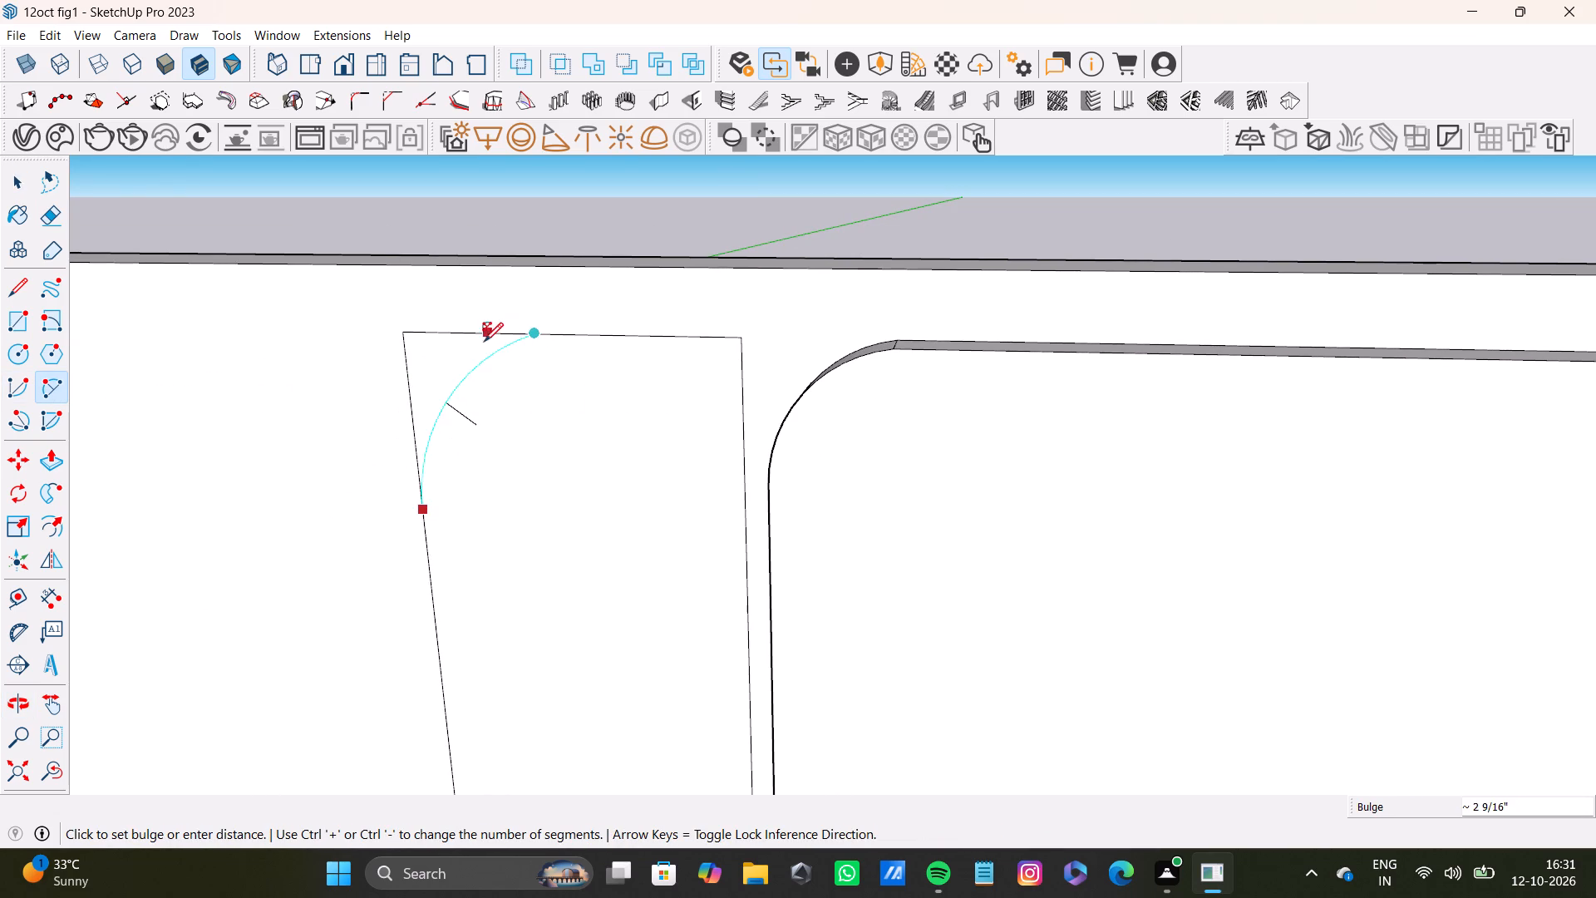
pyautogui.moveTo(507, 404); pyautogui.dragTo(549, 358, button='middle')
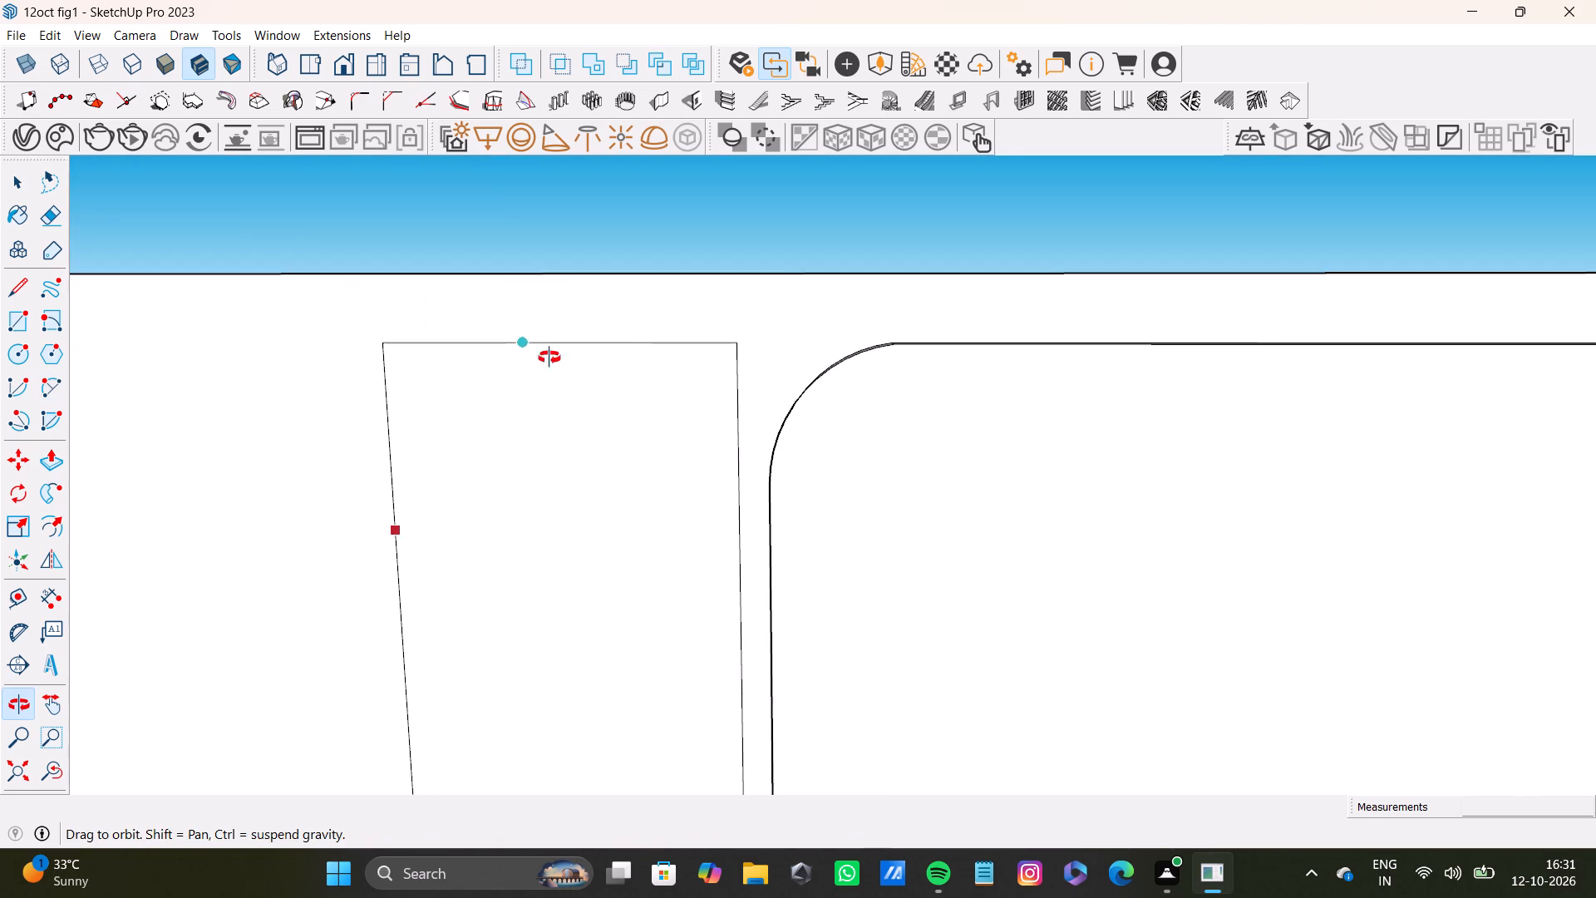
pyautogui.moveTo(549, 358); pyautogui.dragTo(551, 359, button='middle')
pyautogui.click(454, 372)
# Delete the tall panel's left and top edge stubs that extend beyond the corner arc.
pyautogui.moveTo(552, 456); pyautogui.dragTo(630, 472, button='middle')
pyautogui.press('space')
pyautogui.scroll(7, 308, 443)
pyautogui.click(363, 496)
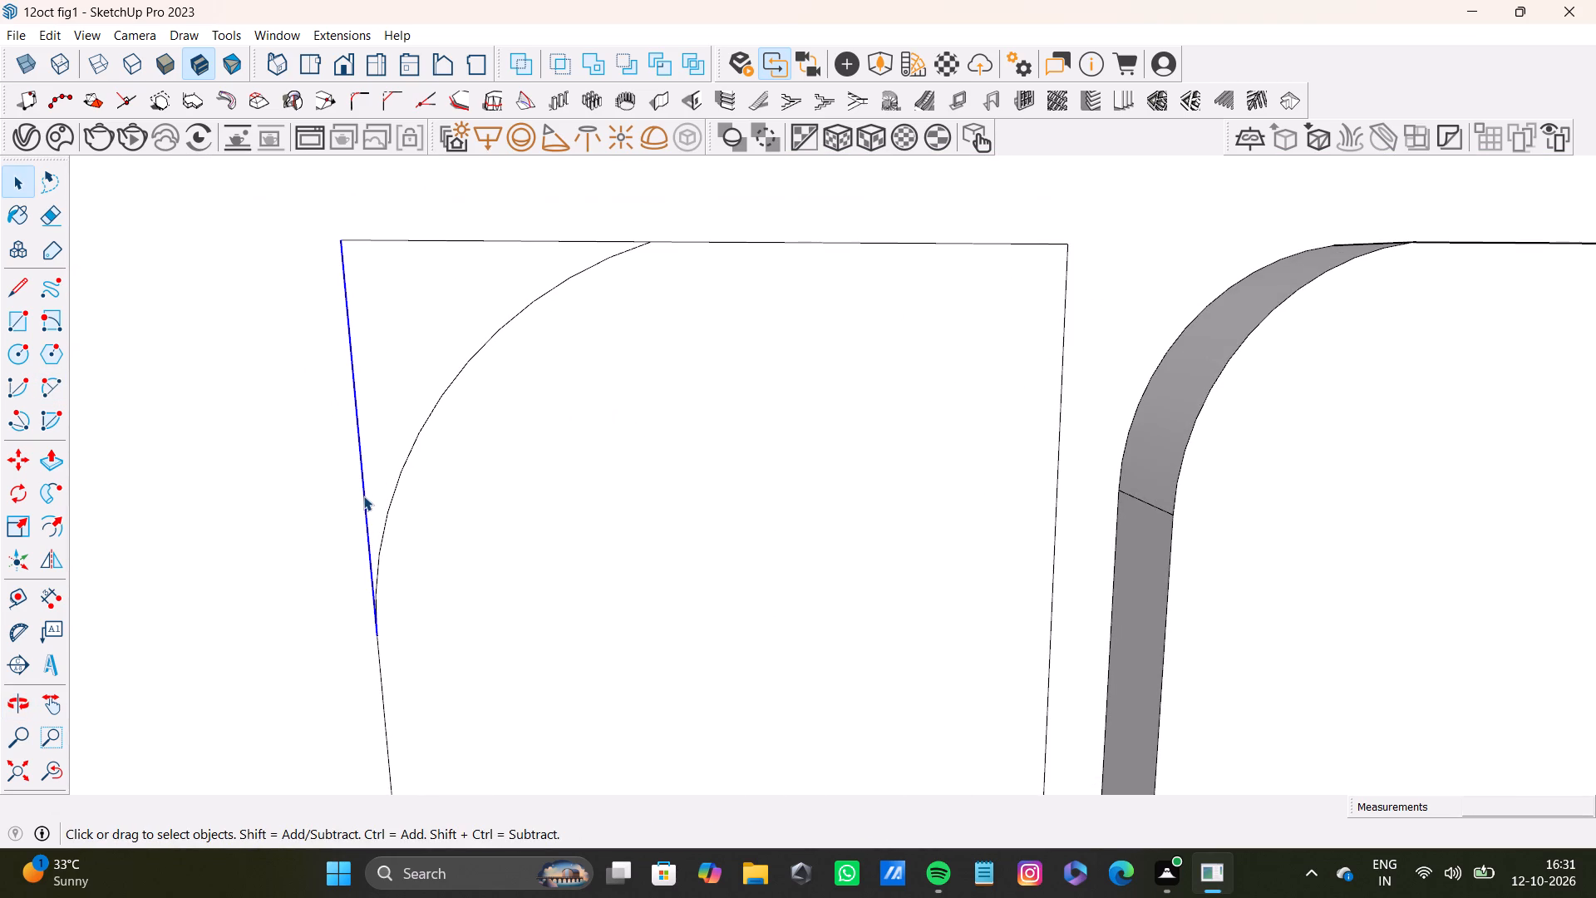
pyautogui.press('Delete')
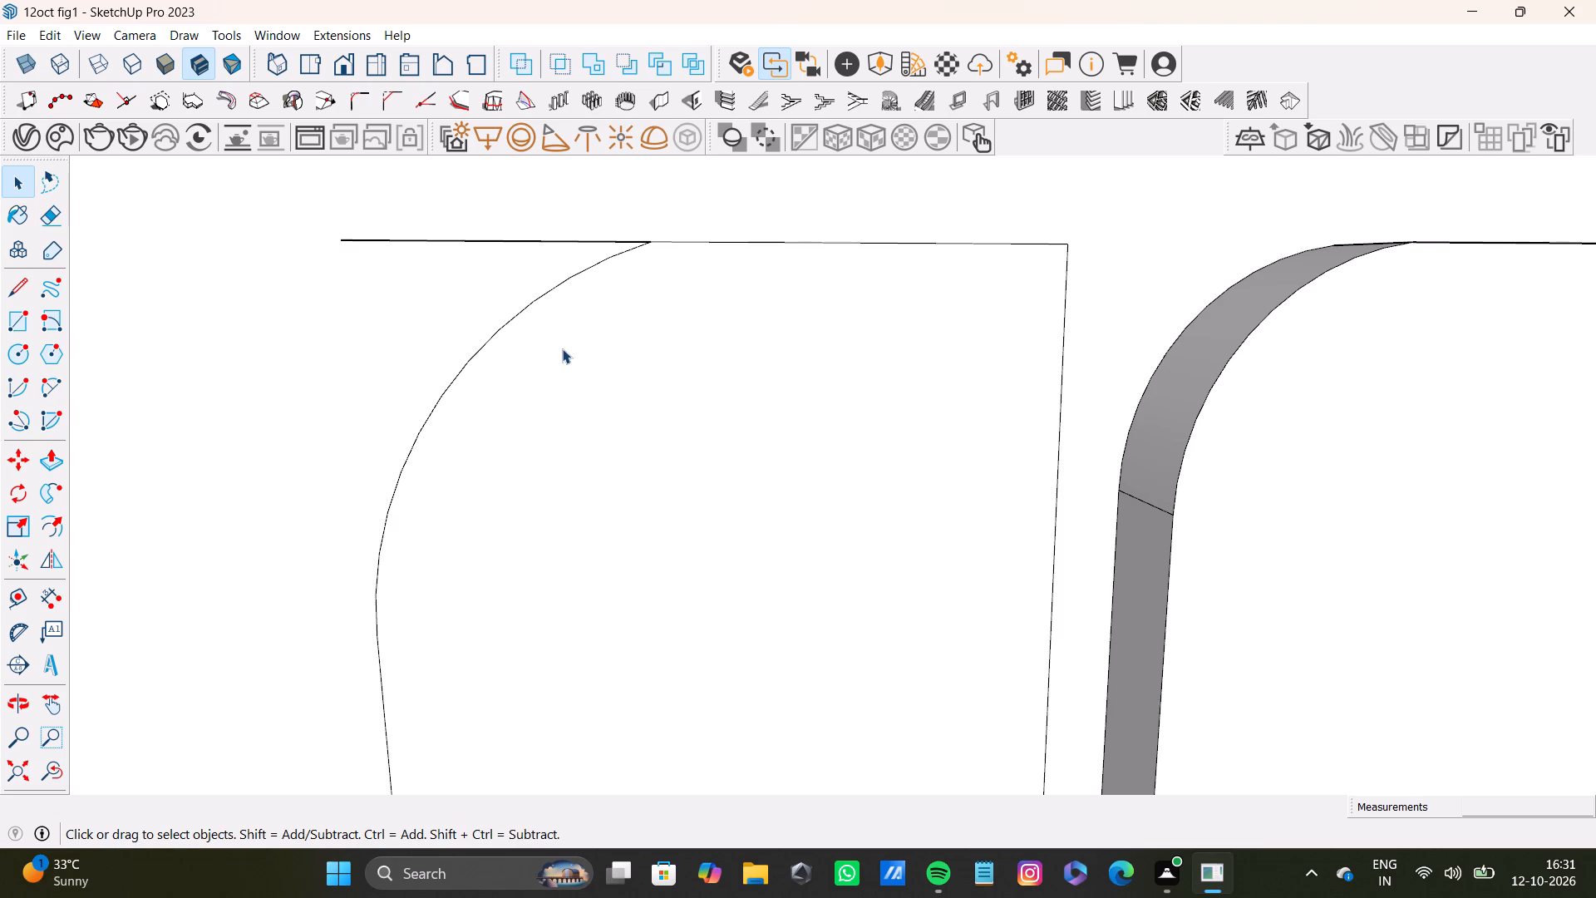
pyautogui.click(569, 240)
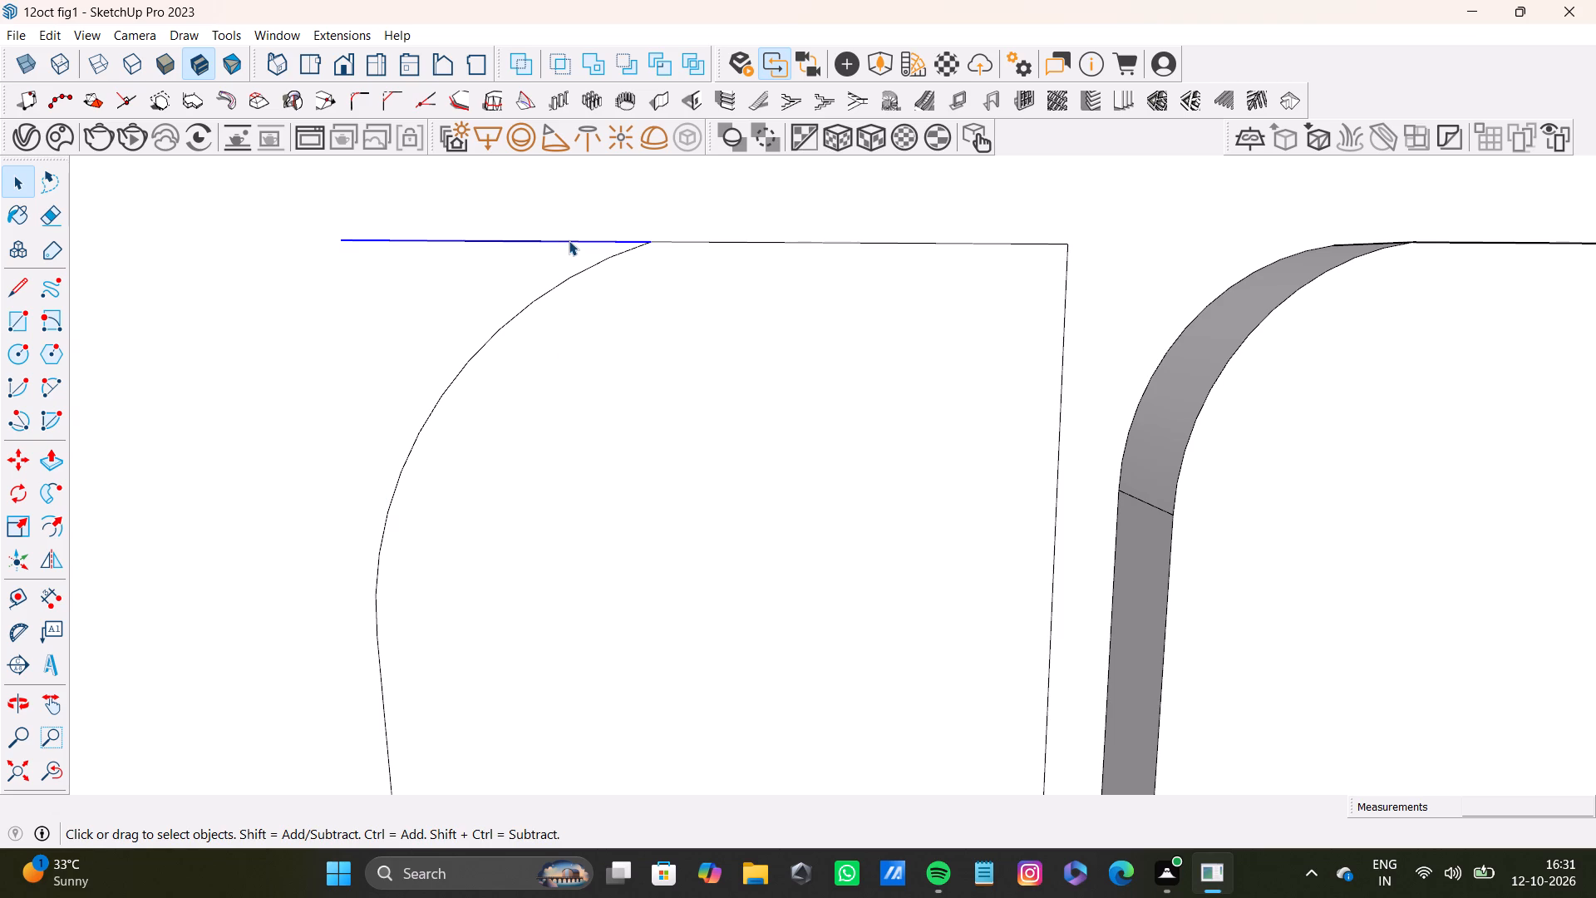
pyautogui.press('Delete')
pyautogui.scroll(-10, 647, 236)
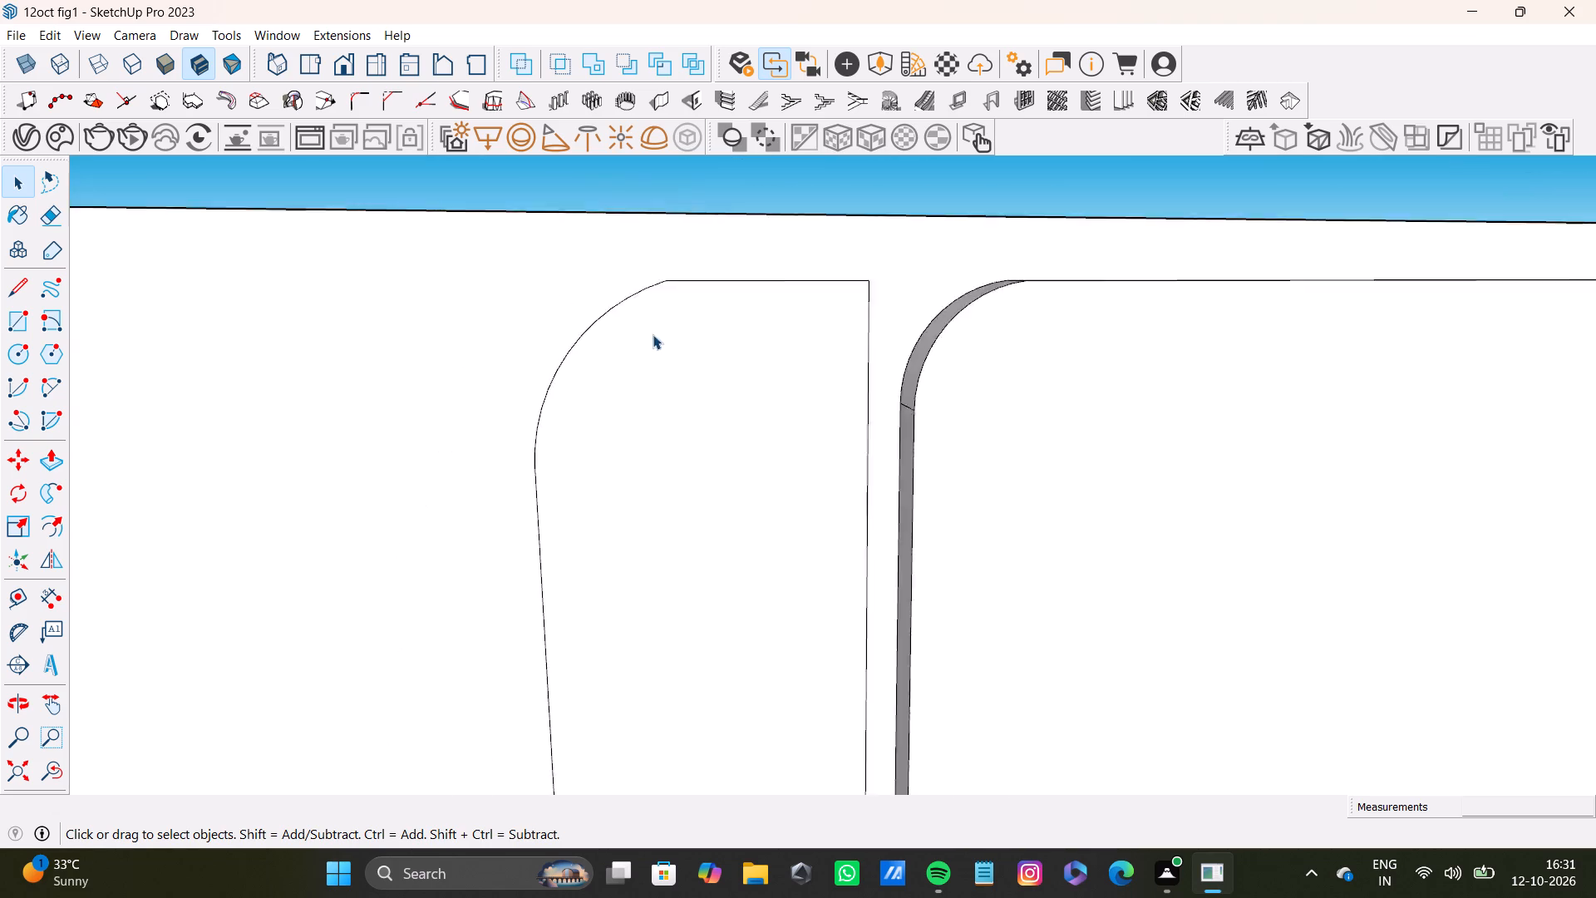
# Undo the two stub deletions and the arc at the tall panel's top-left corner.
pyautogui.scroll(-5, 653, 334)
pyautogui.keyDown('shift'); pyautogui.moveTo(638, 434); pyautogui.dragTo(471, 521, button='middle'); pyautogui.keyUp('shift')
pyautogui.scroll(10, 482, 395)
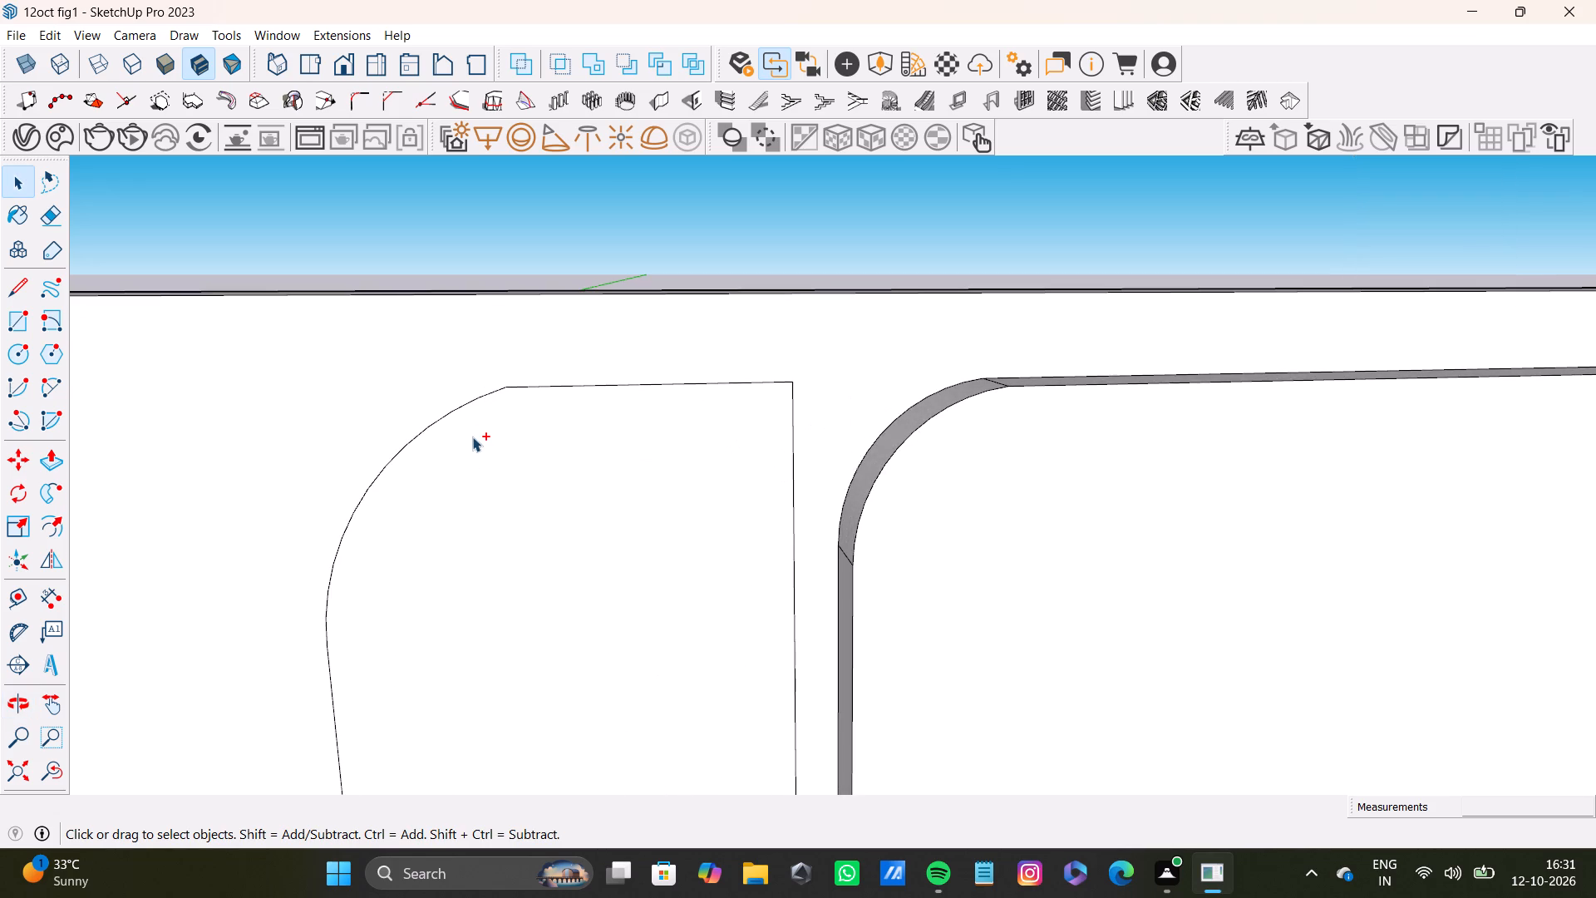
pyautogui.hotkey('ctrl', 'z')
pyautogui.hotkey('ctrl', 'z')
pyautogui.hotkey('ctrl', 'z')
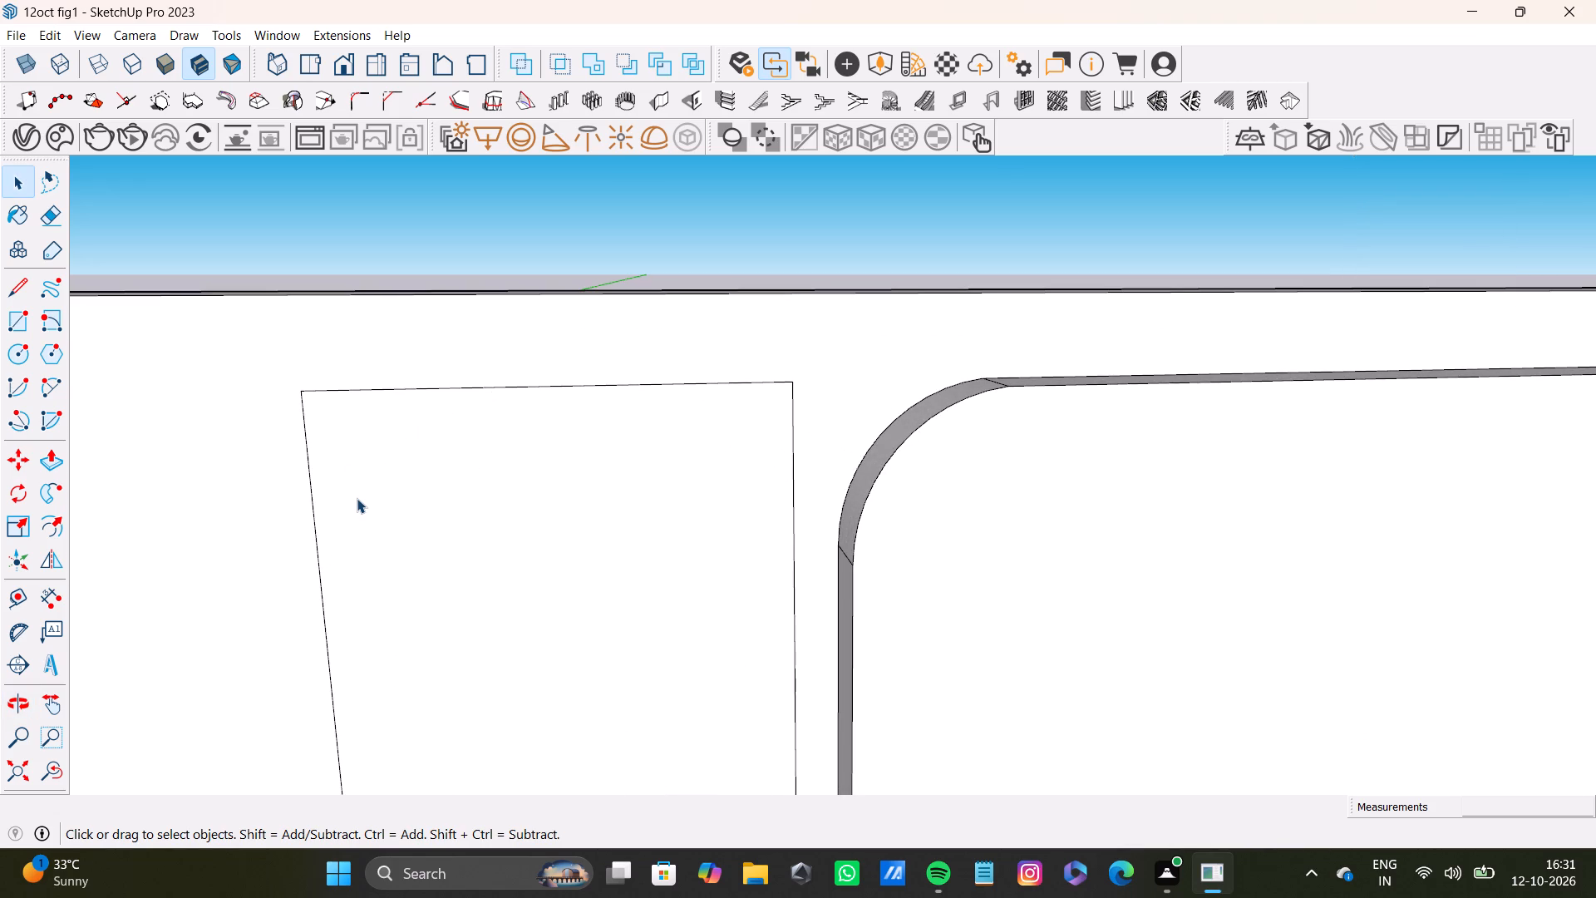
# Draw a two-point arc across the tall panel's top-left corner, tangent to the edge, with a bulge of about 2 13/16".
pyautogui.press('a')
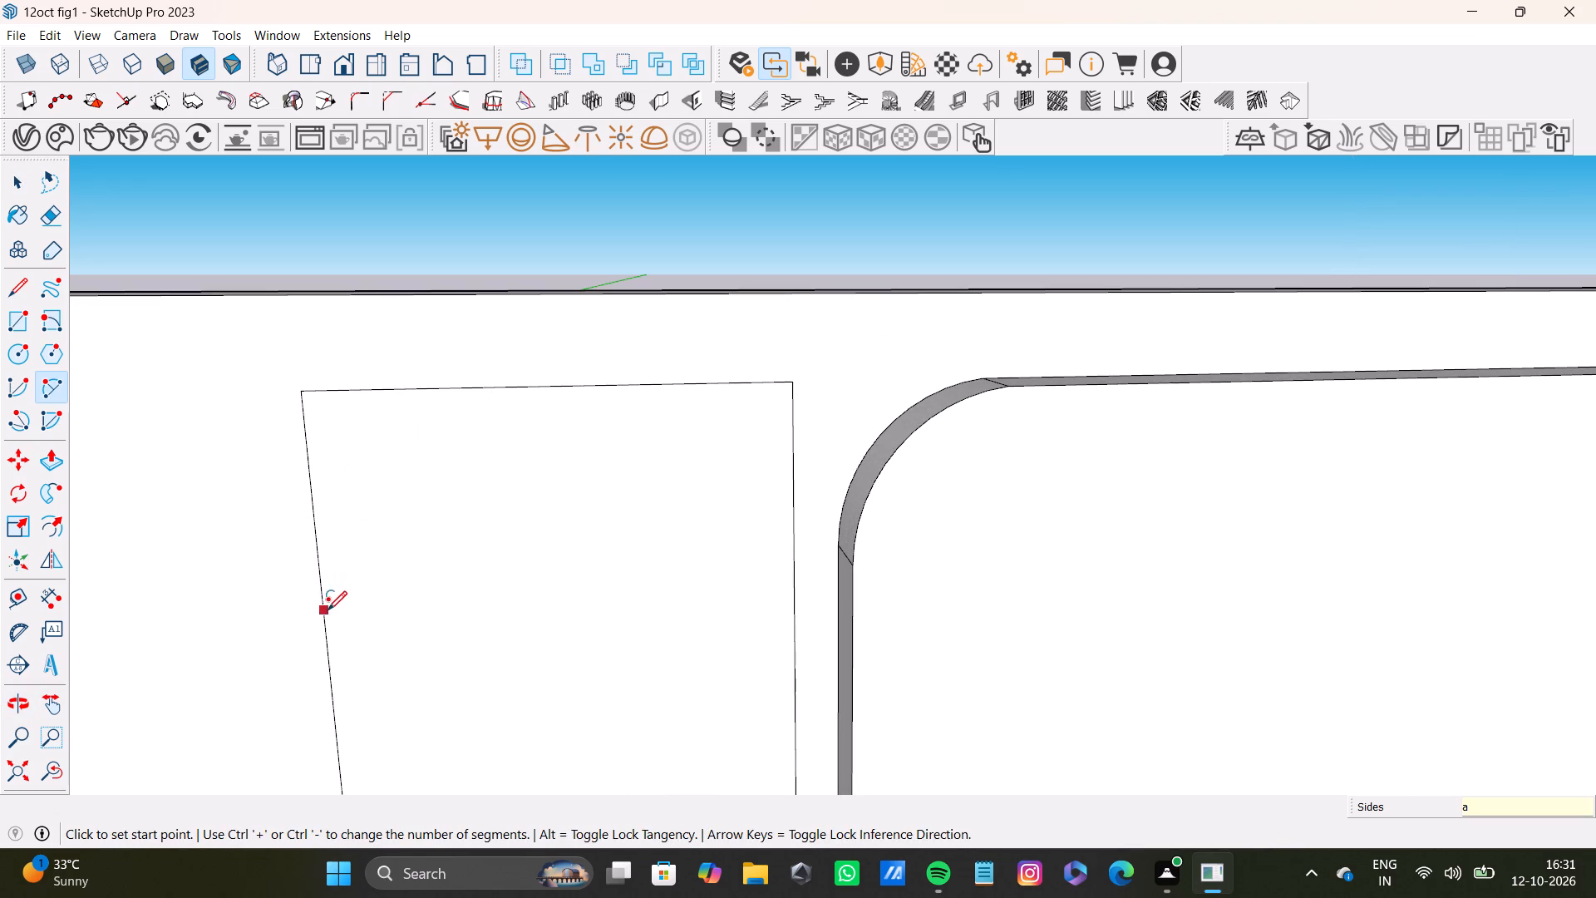
pyautogui.click(328, 623)
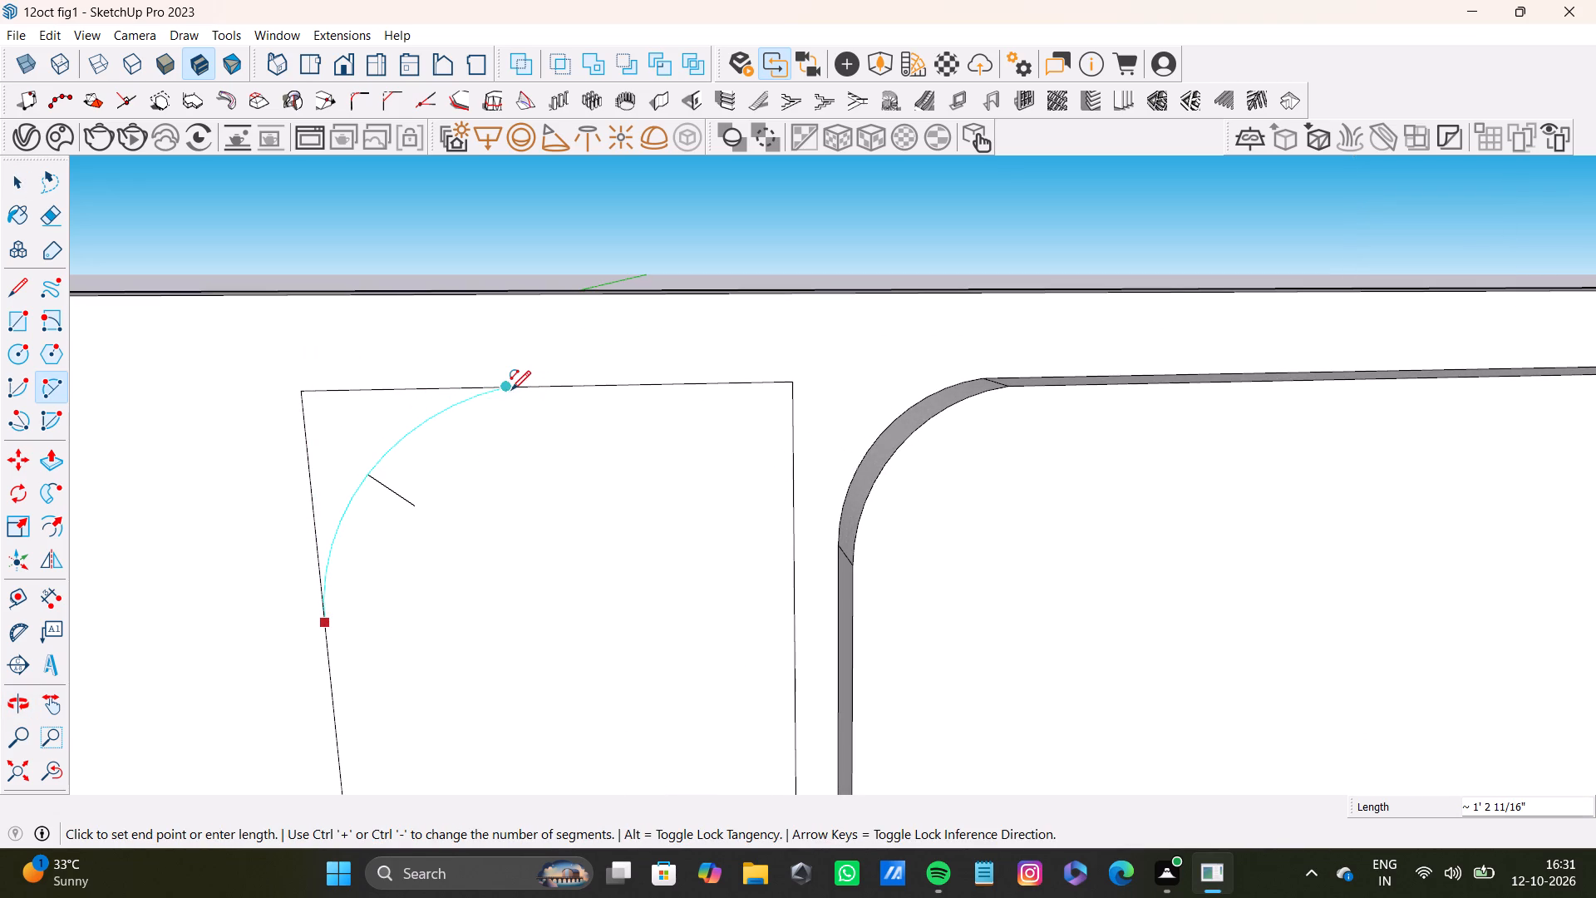
pyautogui.click(518, 385)
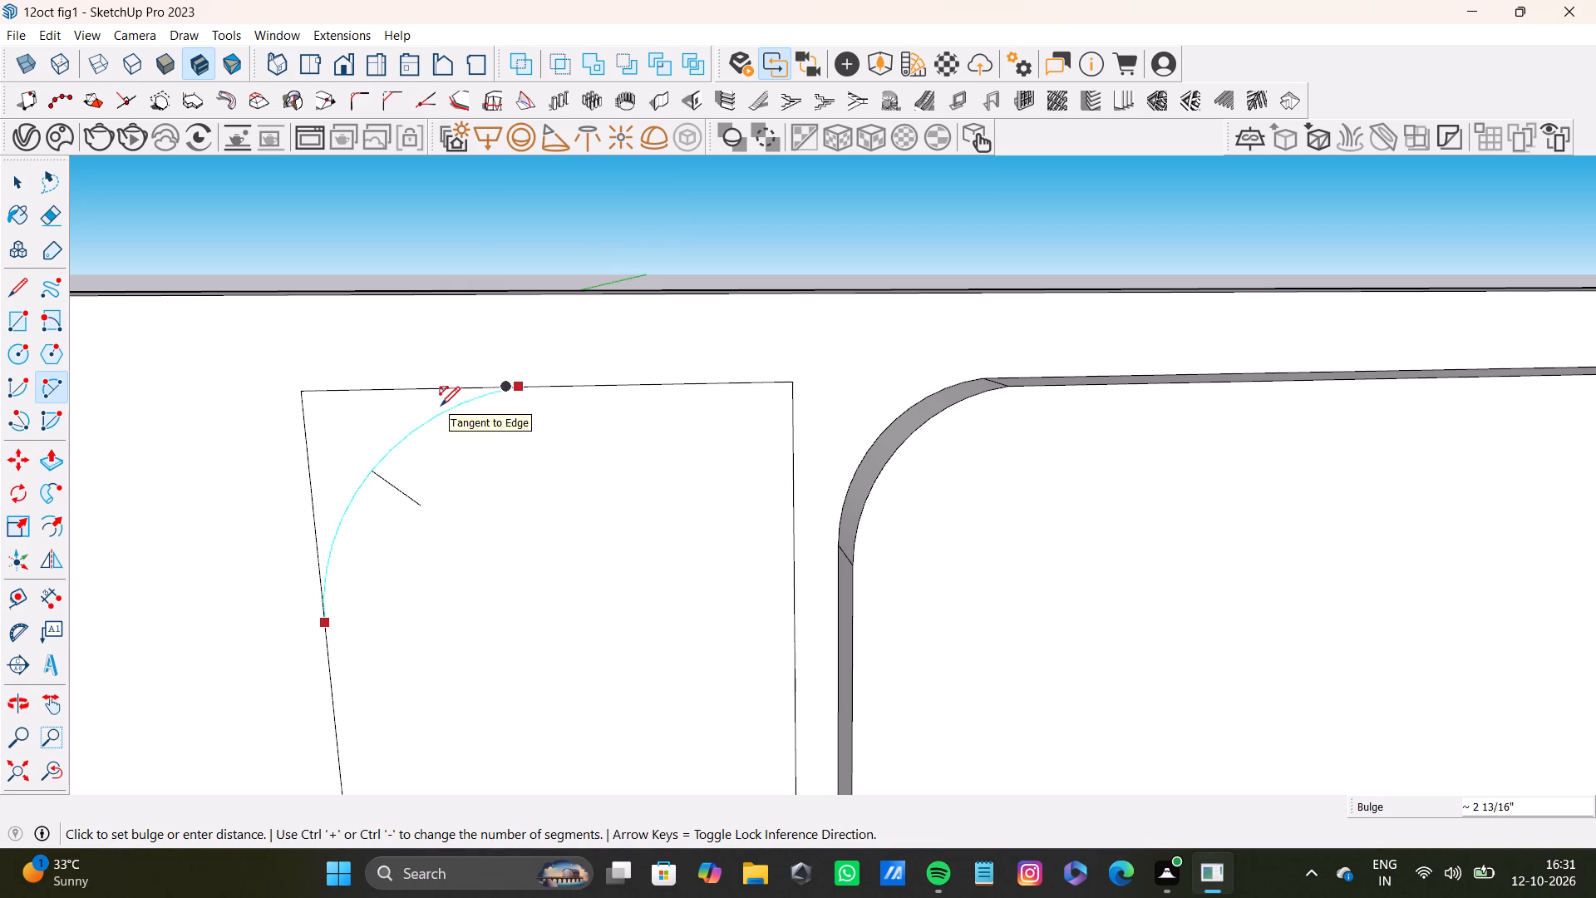
pyautogui.click(441, 406)
# Delete the left and top edge stubs outside the new arc, leaving the tall panel's corner rounded.
pyautogui.scroll(-3, 469, 457)
pyautogui.moveTo(480, 491); pyautogui.dragTo(397, 529, button='middle')
pyautogui.press('space')
pyautogui.scroll(6, 403, 511)
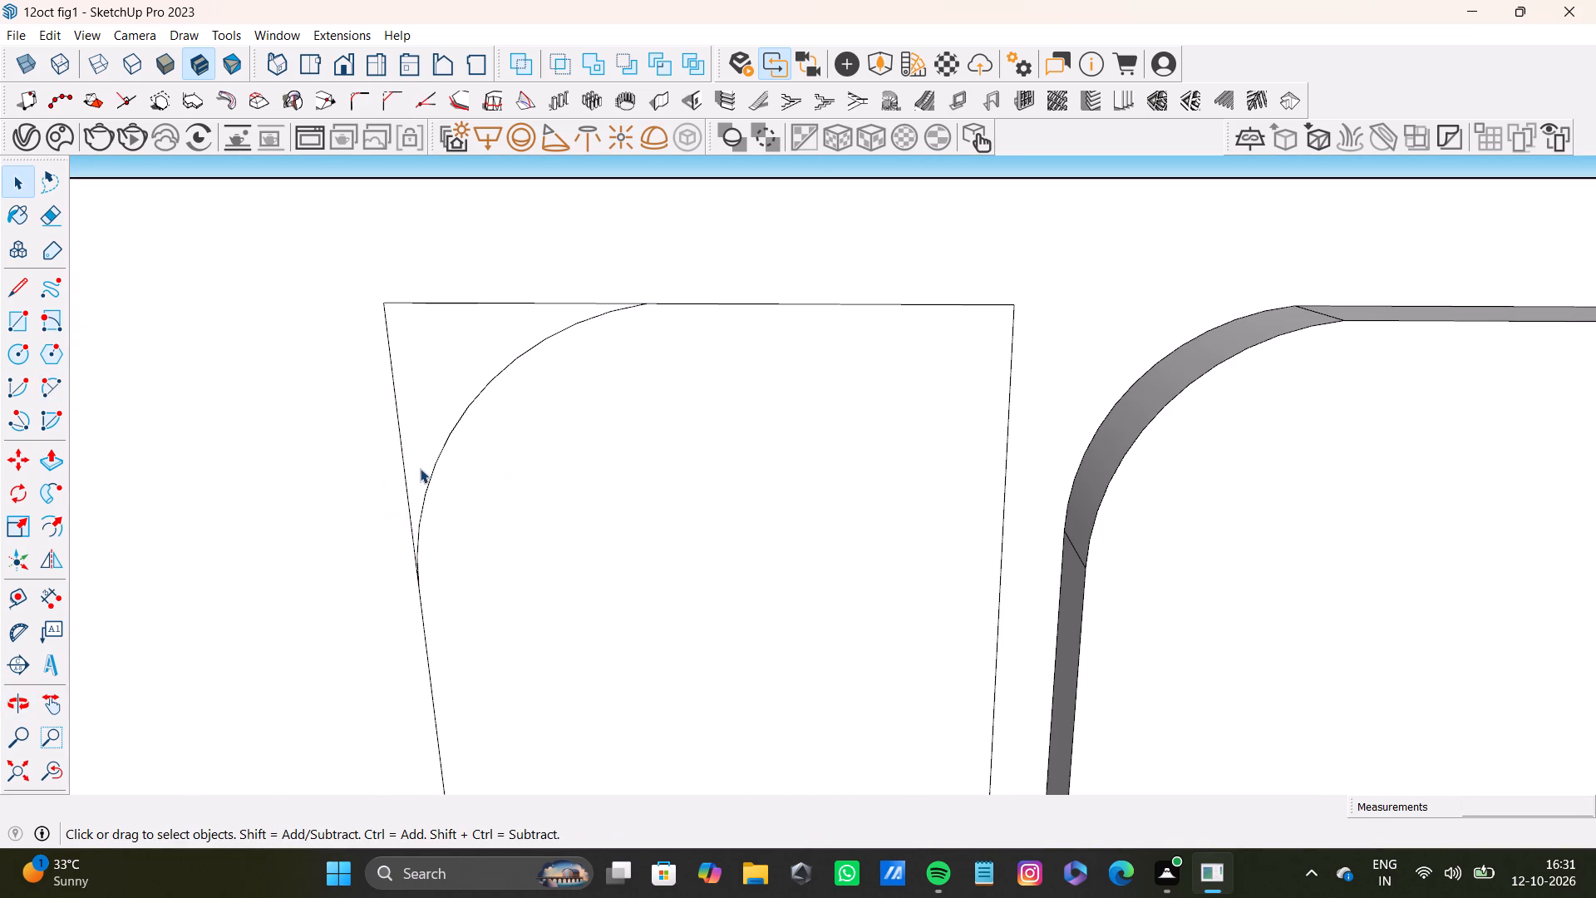
pyautogui.click(406, 489)
pyautogui.press('Delete')
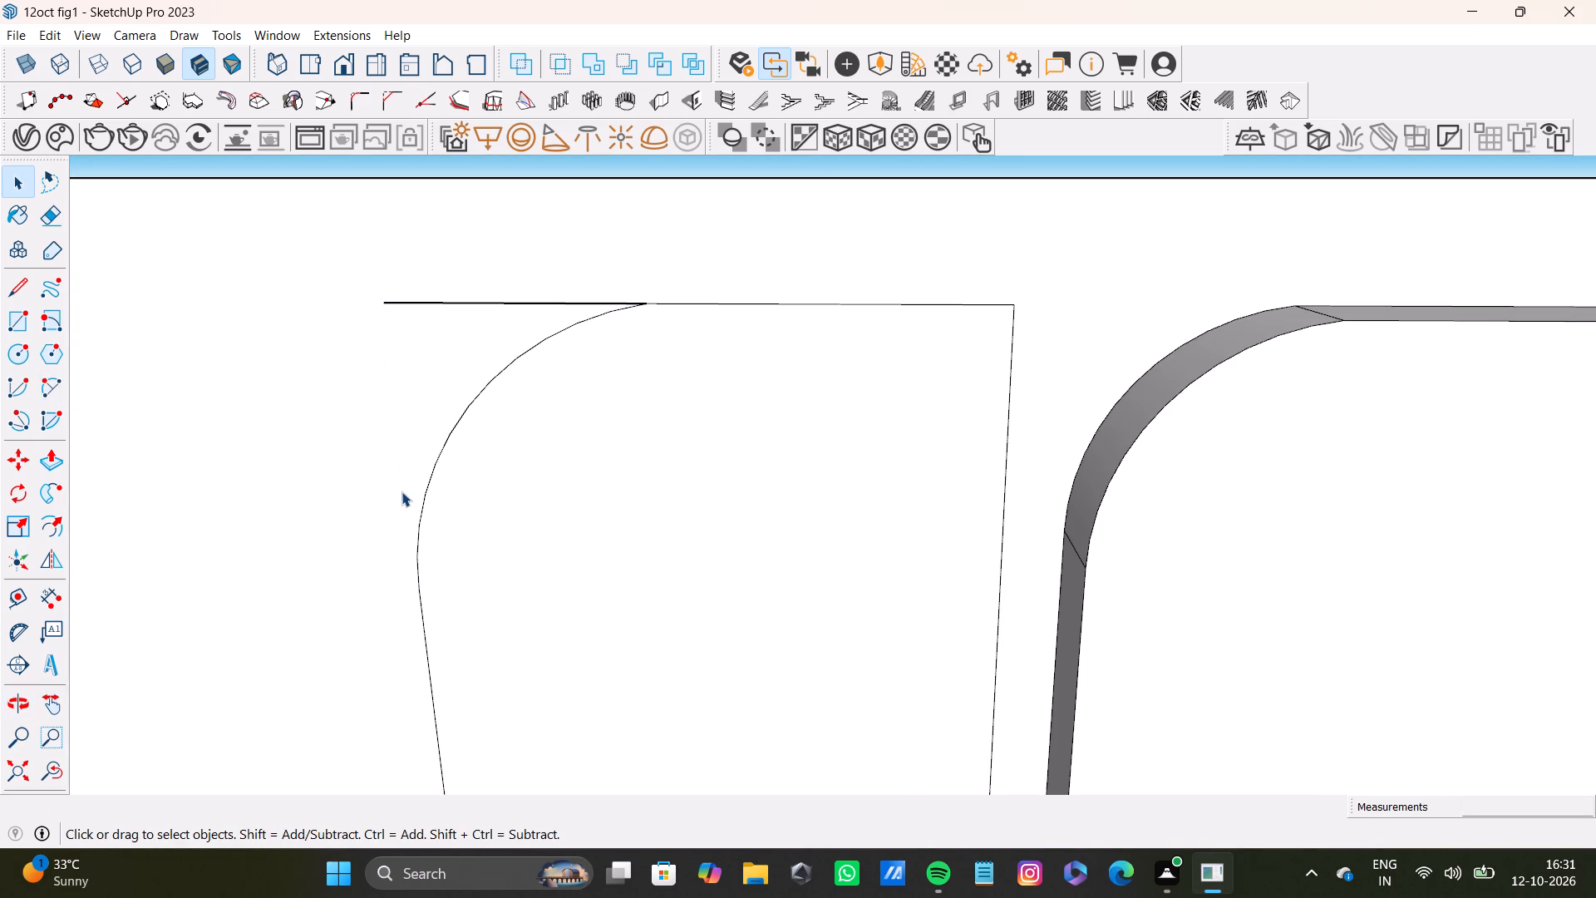
pyautogui.click(510, 302)
pyautogui.press('Delete')
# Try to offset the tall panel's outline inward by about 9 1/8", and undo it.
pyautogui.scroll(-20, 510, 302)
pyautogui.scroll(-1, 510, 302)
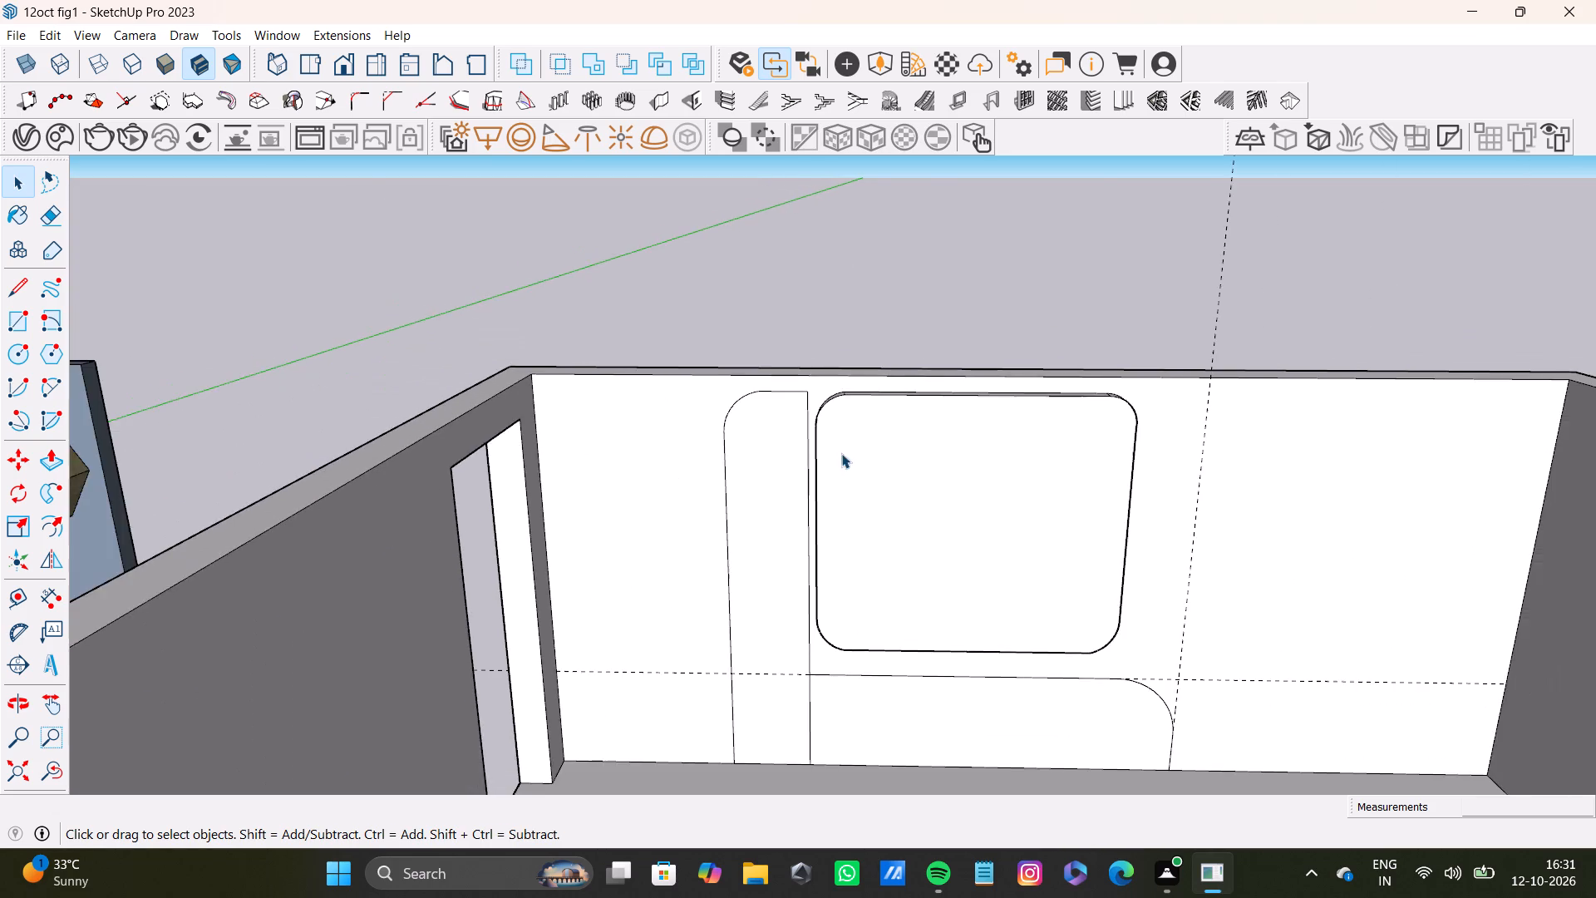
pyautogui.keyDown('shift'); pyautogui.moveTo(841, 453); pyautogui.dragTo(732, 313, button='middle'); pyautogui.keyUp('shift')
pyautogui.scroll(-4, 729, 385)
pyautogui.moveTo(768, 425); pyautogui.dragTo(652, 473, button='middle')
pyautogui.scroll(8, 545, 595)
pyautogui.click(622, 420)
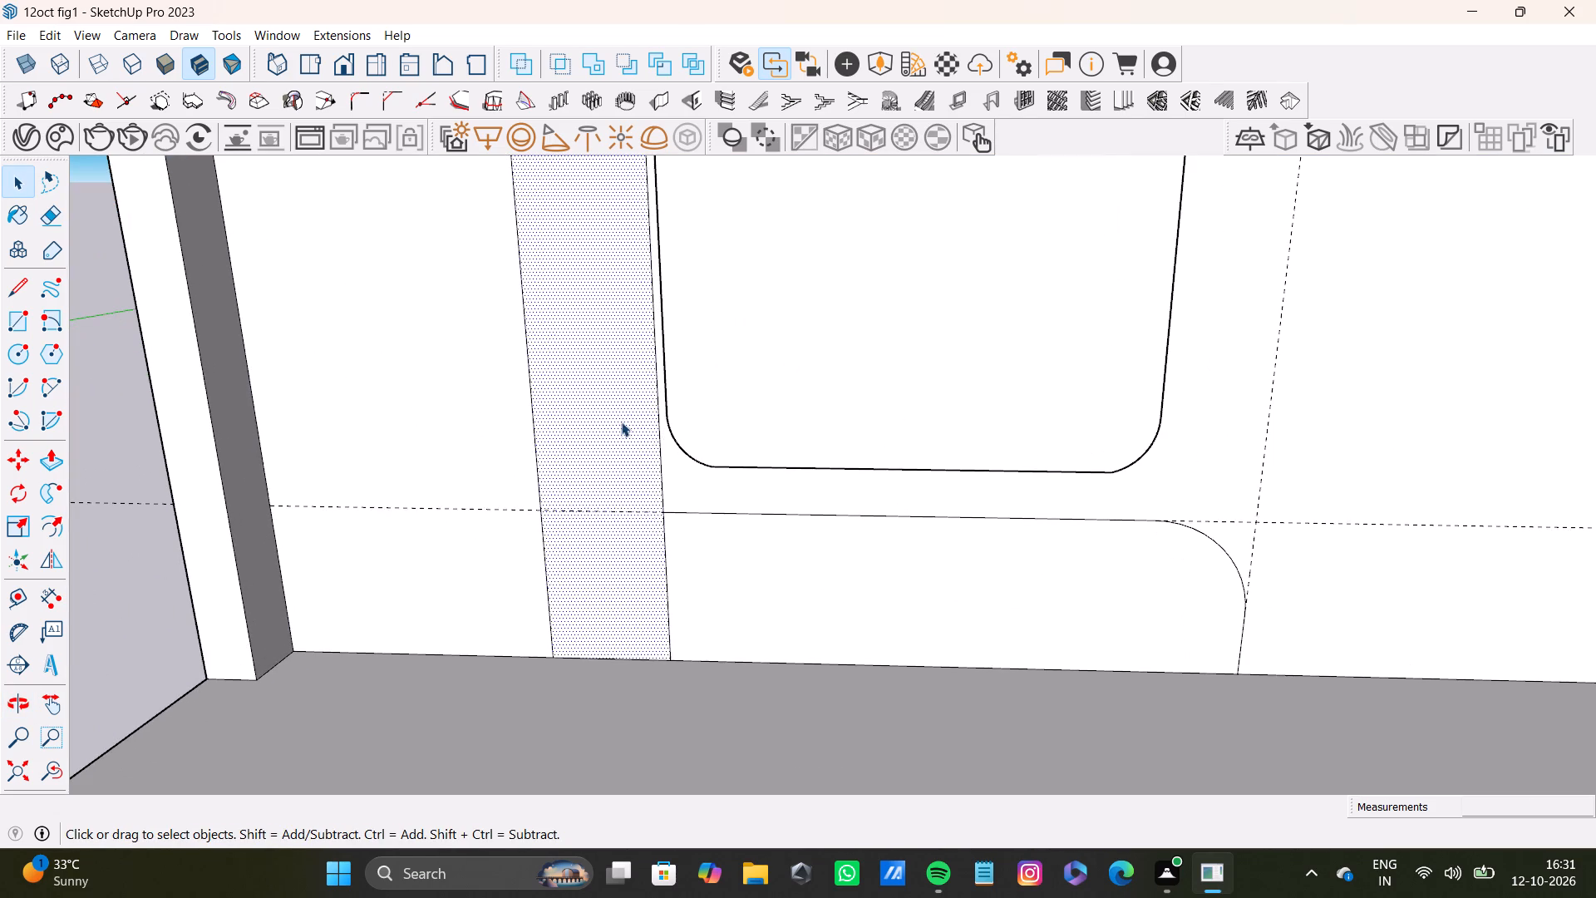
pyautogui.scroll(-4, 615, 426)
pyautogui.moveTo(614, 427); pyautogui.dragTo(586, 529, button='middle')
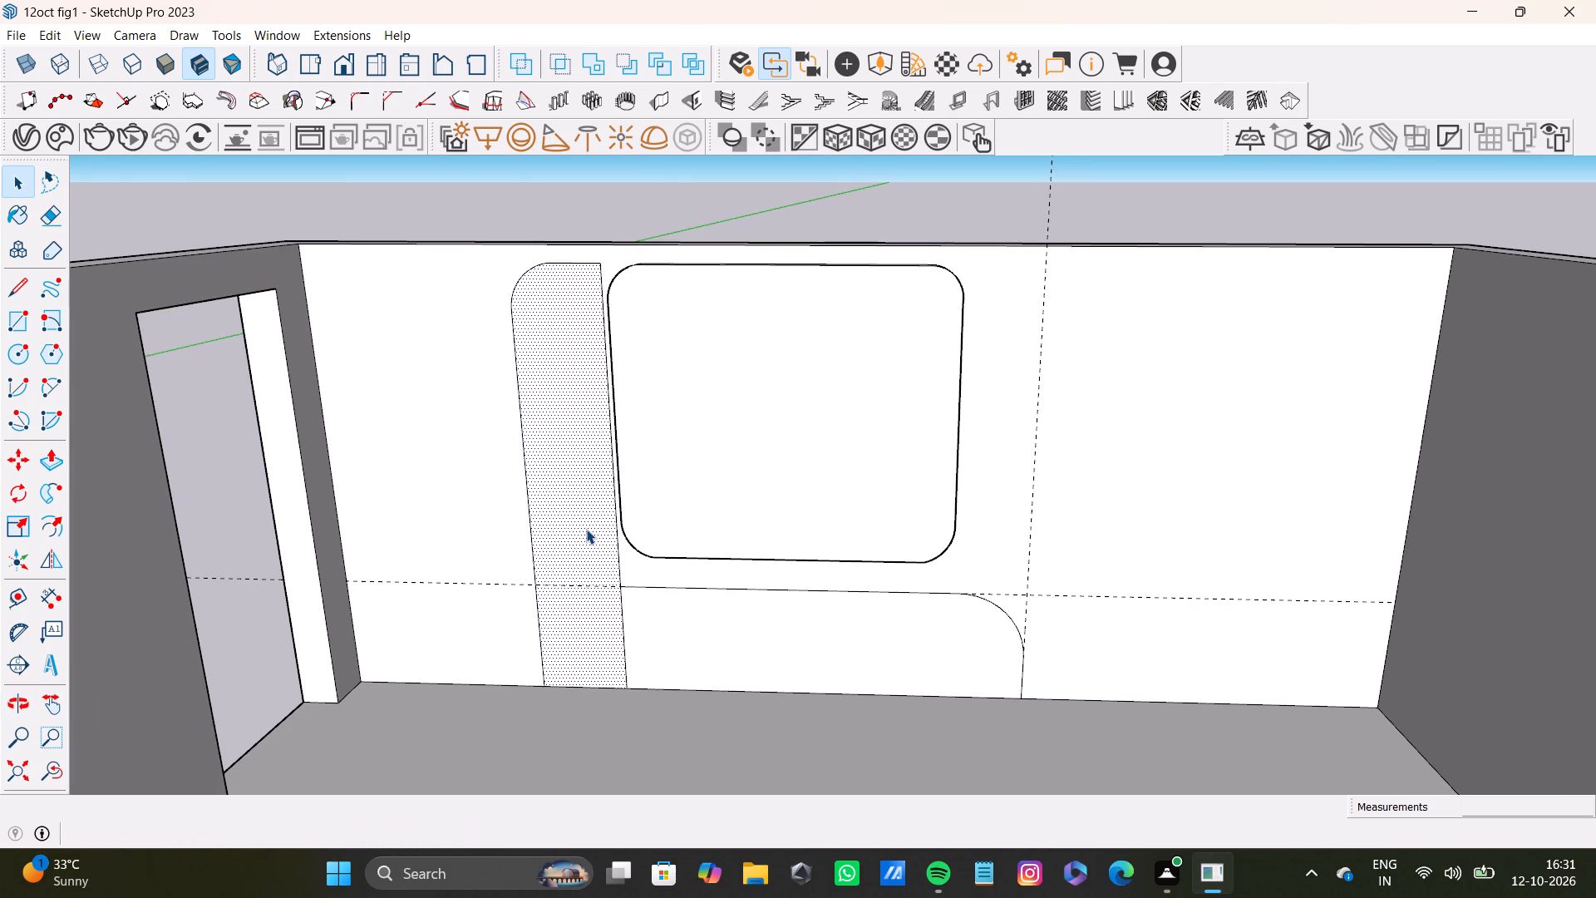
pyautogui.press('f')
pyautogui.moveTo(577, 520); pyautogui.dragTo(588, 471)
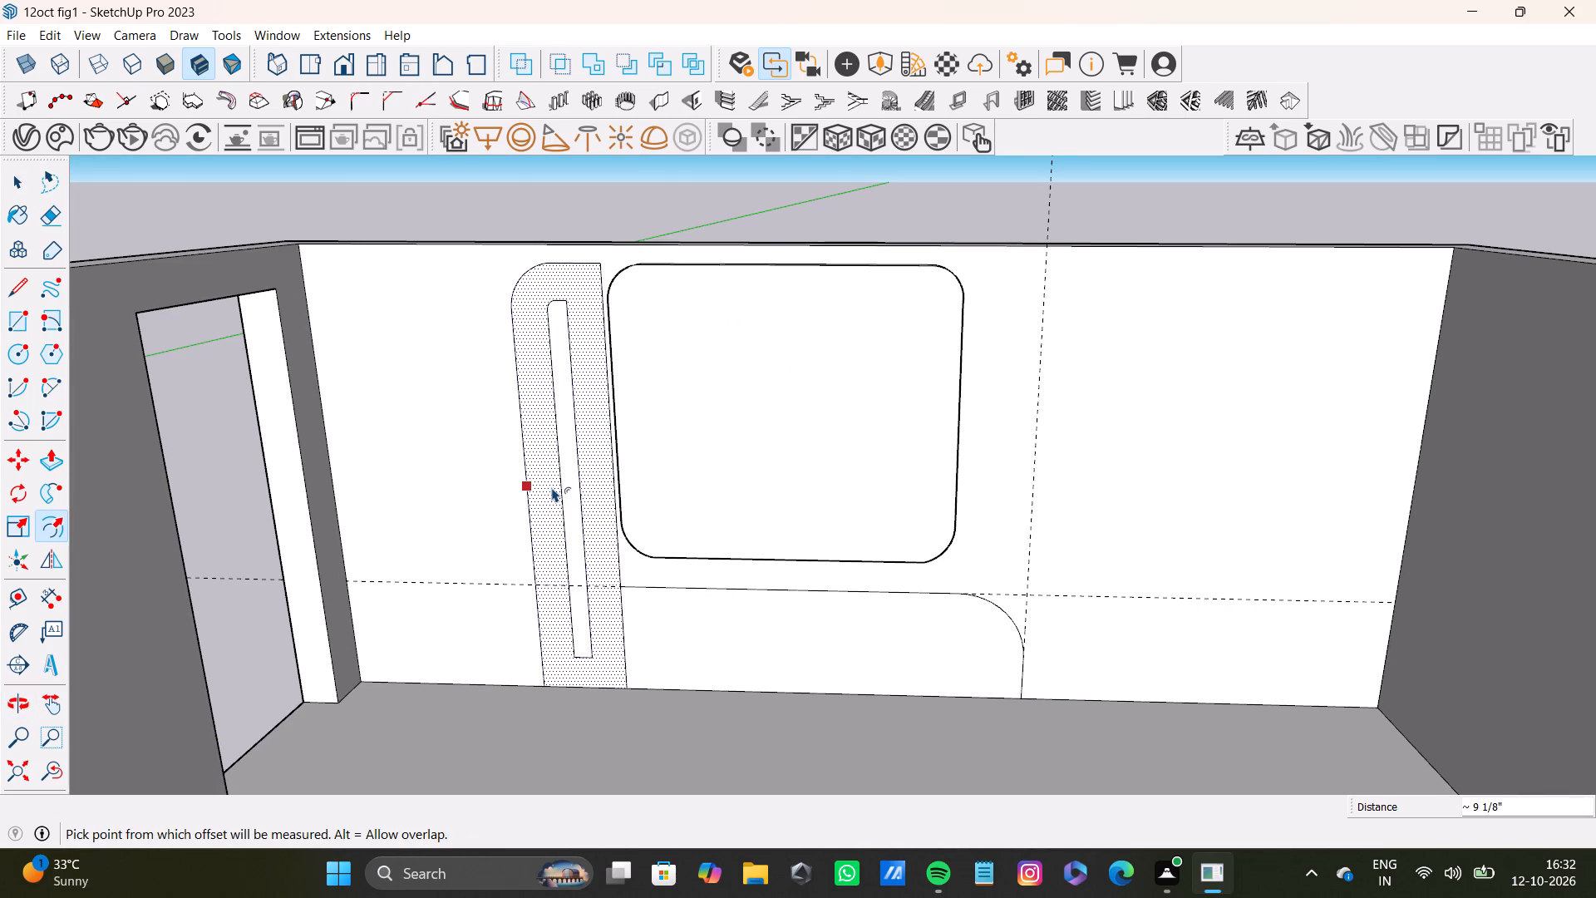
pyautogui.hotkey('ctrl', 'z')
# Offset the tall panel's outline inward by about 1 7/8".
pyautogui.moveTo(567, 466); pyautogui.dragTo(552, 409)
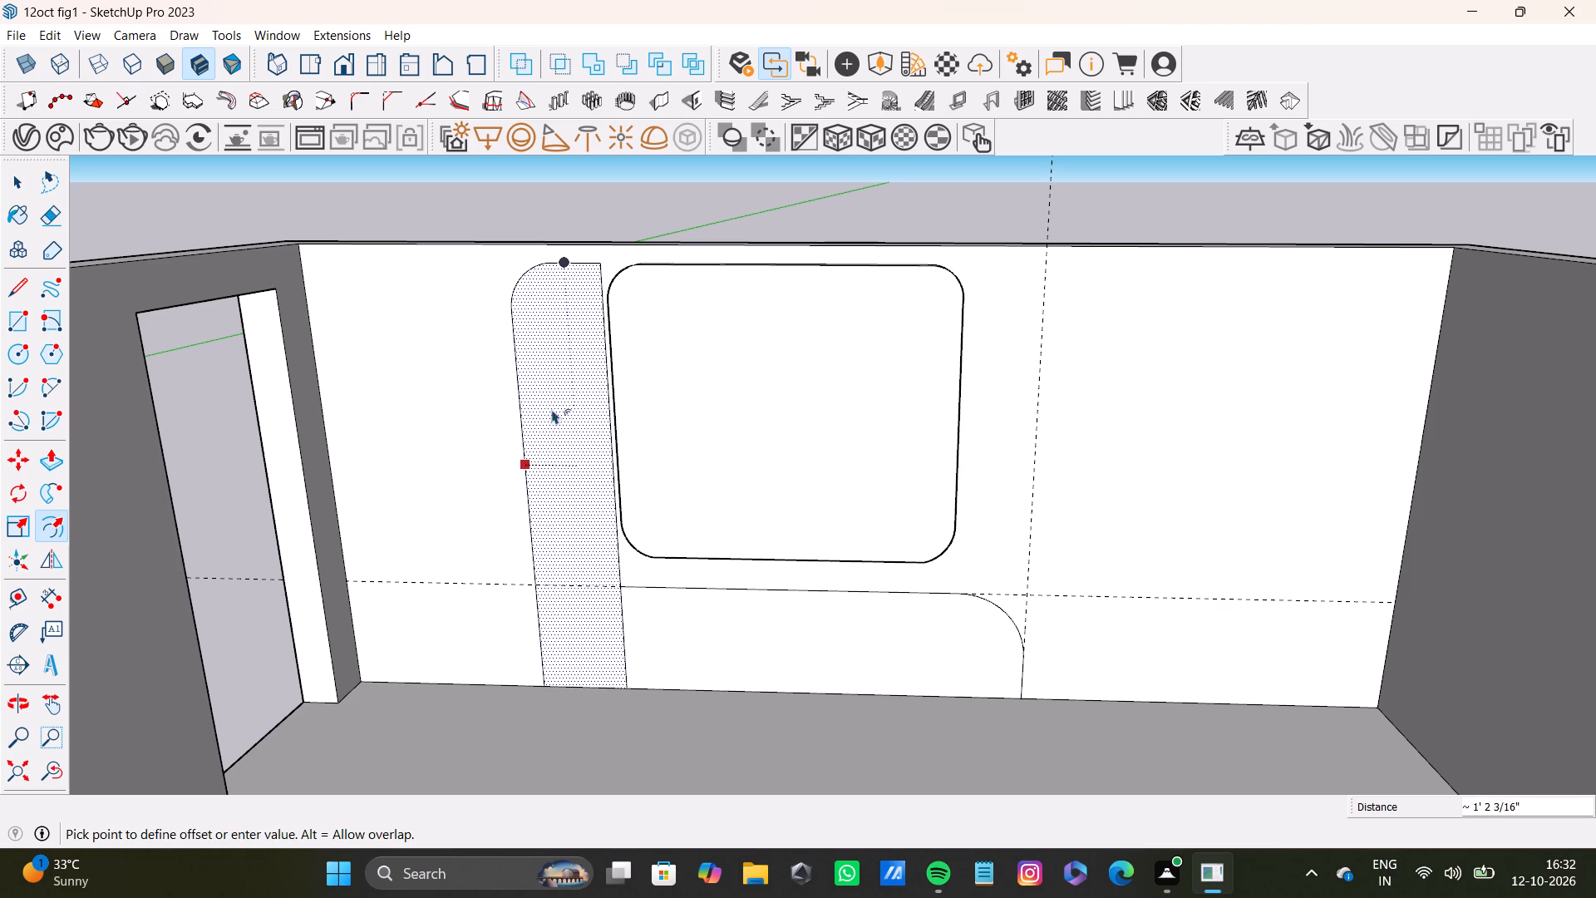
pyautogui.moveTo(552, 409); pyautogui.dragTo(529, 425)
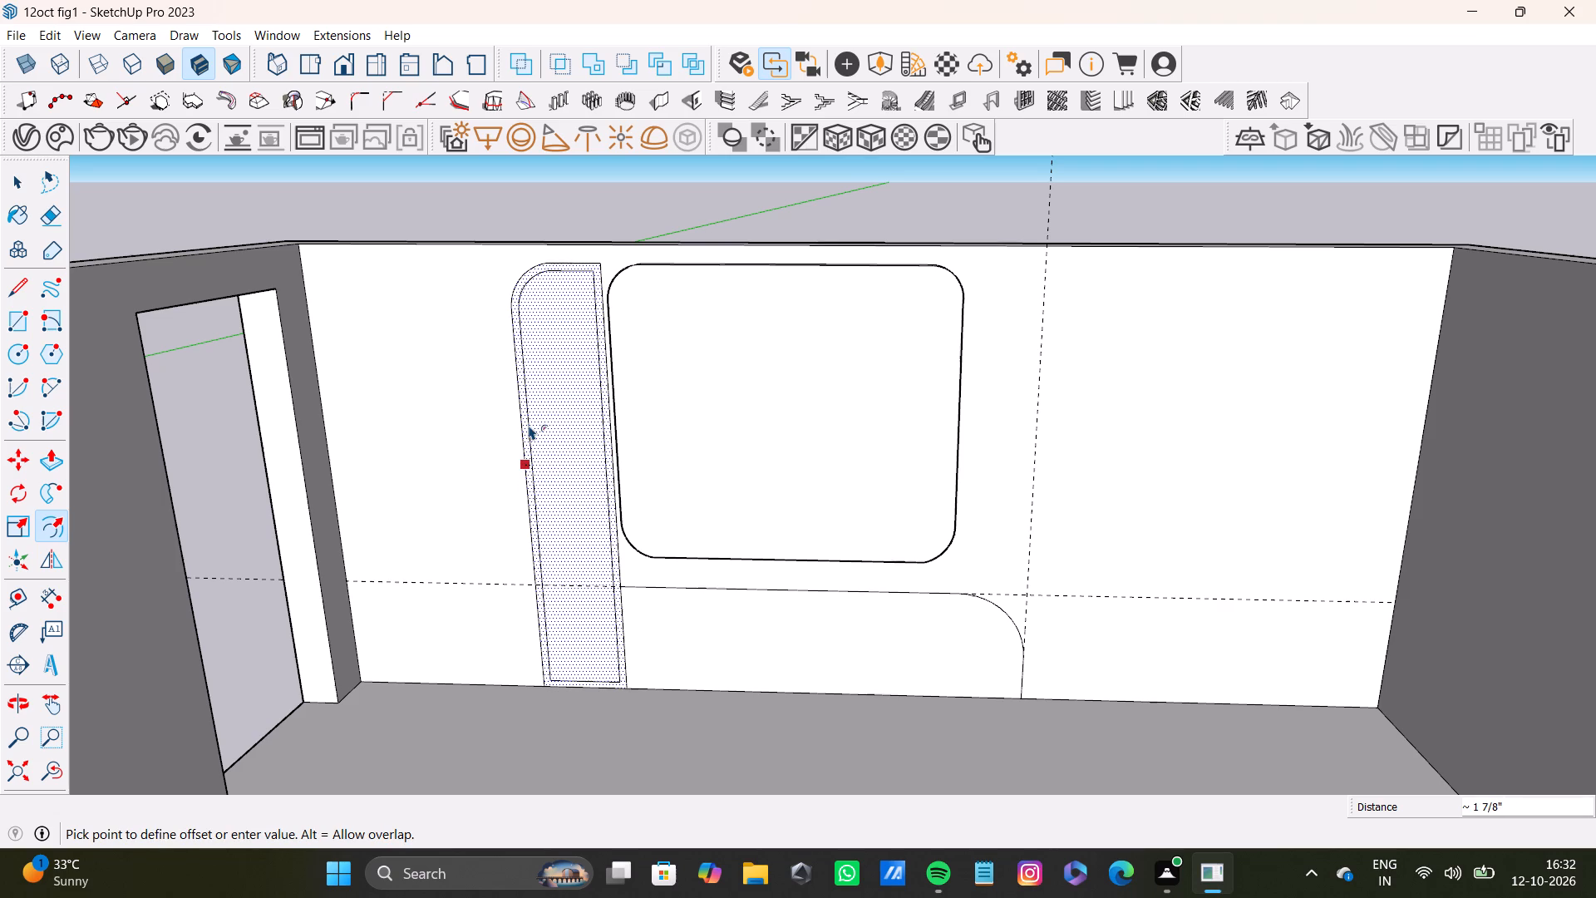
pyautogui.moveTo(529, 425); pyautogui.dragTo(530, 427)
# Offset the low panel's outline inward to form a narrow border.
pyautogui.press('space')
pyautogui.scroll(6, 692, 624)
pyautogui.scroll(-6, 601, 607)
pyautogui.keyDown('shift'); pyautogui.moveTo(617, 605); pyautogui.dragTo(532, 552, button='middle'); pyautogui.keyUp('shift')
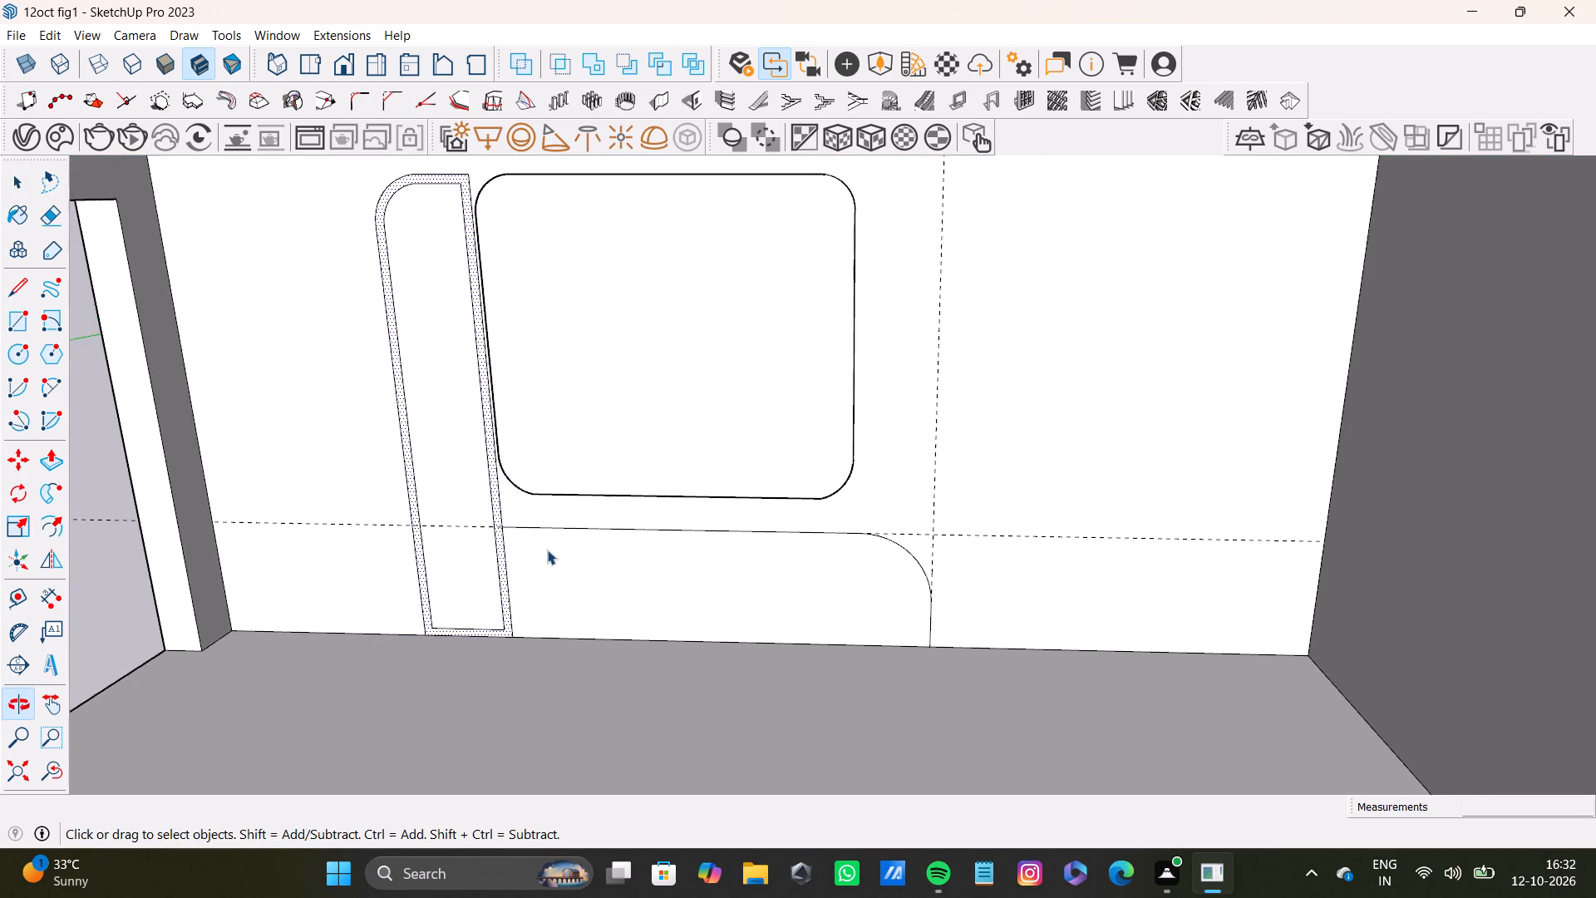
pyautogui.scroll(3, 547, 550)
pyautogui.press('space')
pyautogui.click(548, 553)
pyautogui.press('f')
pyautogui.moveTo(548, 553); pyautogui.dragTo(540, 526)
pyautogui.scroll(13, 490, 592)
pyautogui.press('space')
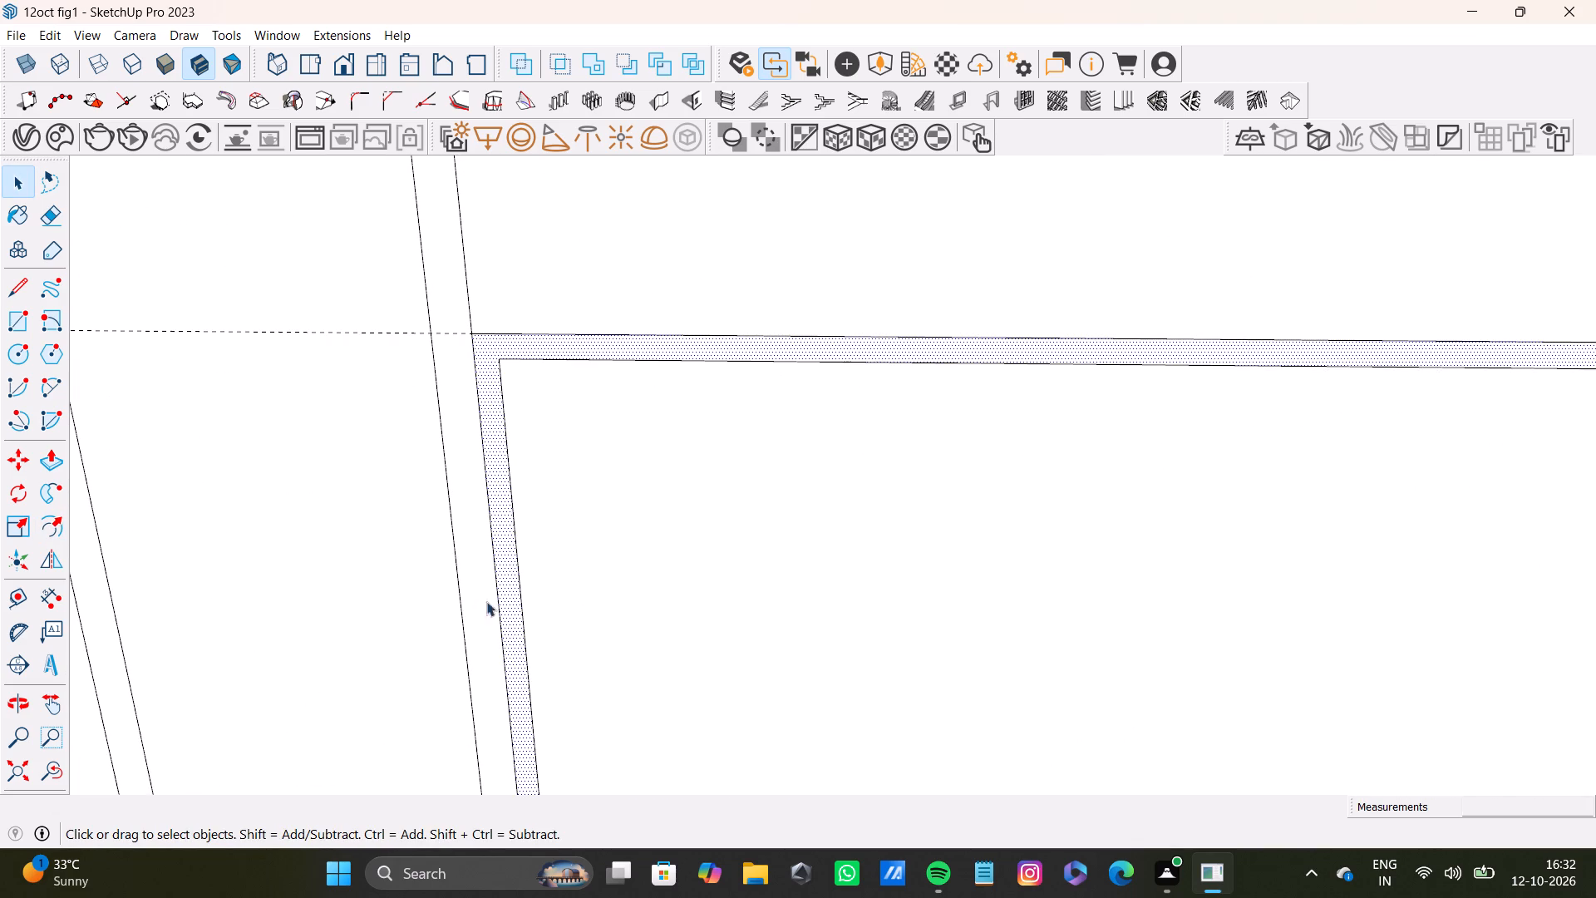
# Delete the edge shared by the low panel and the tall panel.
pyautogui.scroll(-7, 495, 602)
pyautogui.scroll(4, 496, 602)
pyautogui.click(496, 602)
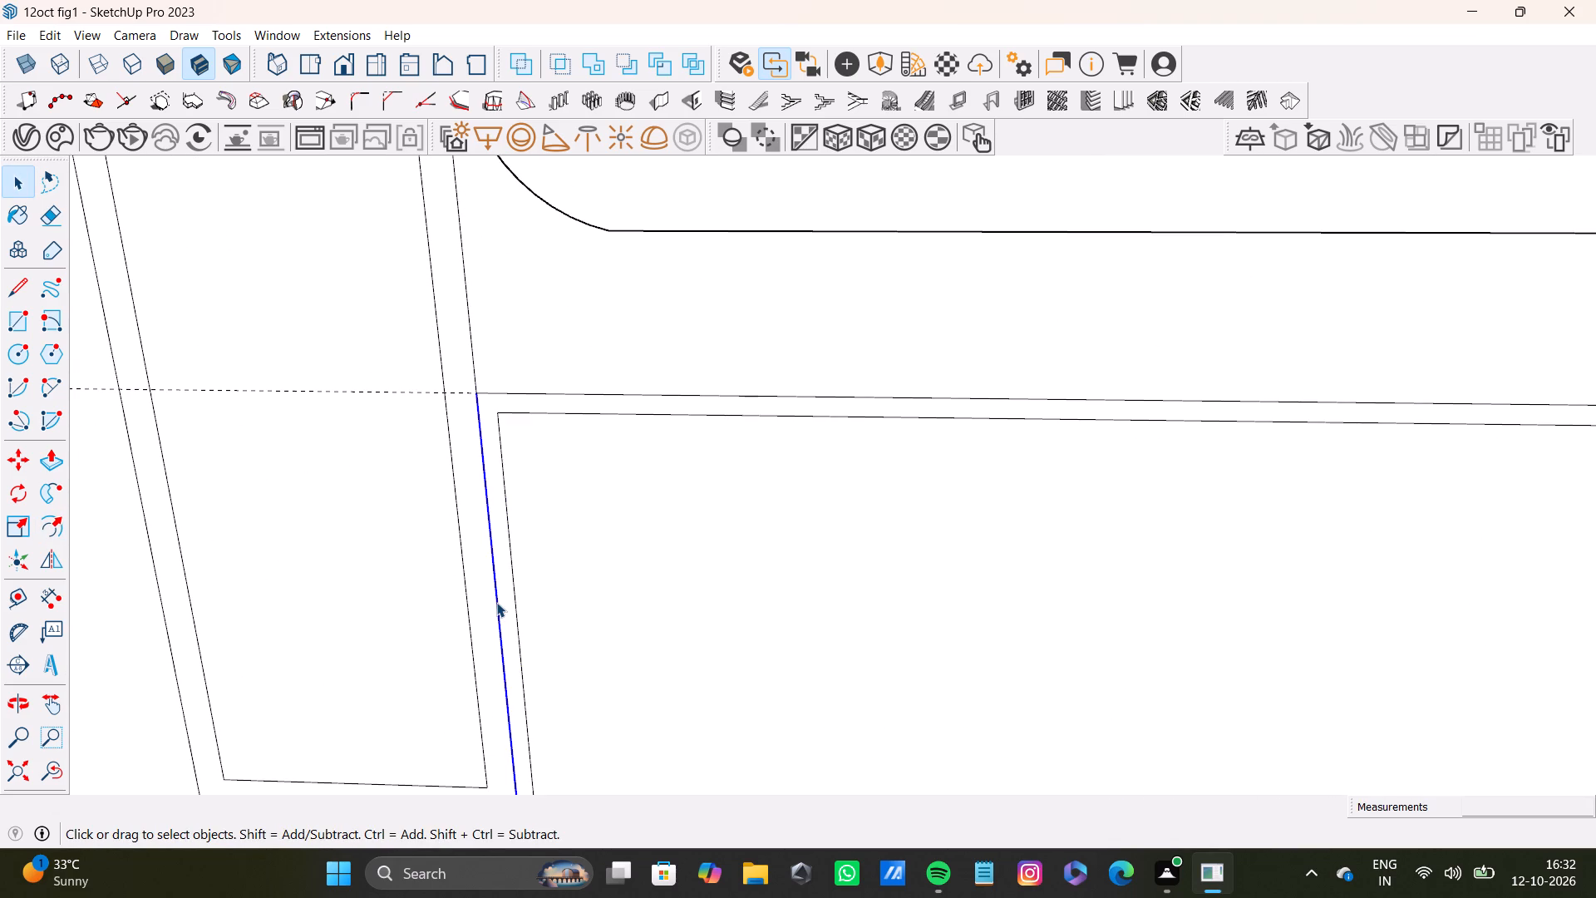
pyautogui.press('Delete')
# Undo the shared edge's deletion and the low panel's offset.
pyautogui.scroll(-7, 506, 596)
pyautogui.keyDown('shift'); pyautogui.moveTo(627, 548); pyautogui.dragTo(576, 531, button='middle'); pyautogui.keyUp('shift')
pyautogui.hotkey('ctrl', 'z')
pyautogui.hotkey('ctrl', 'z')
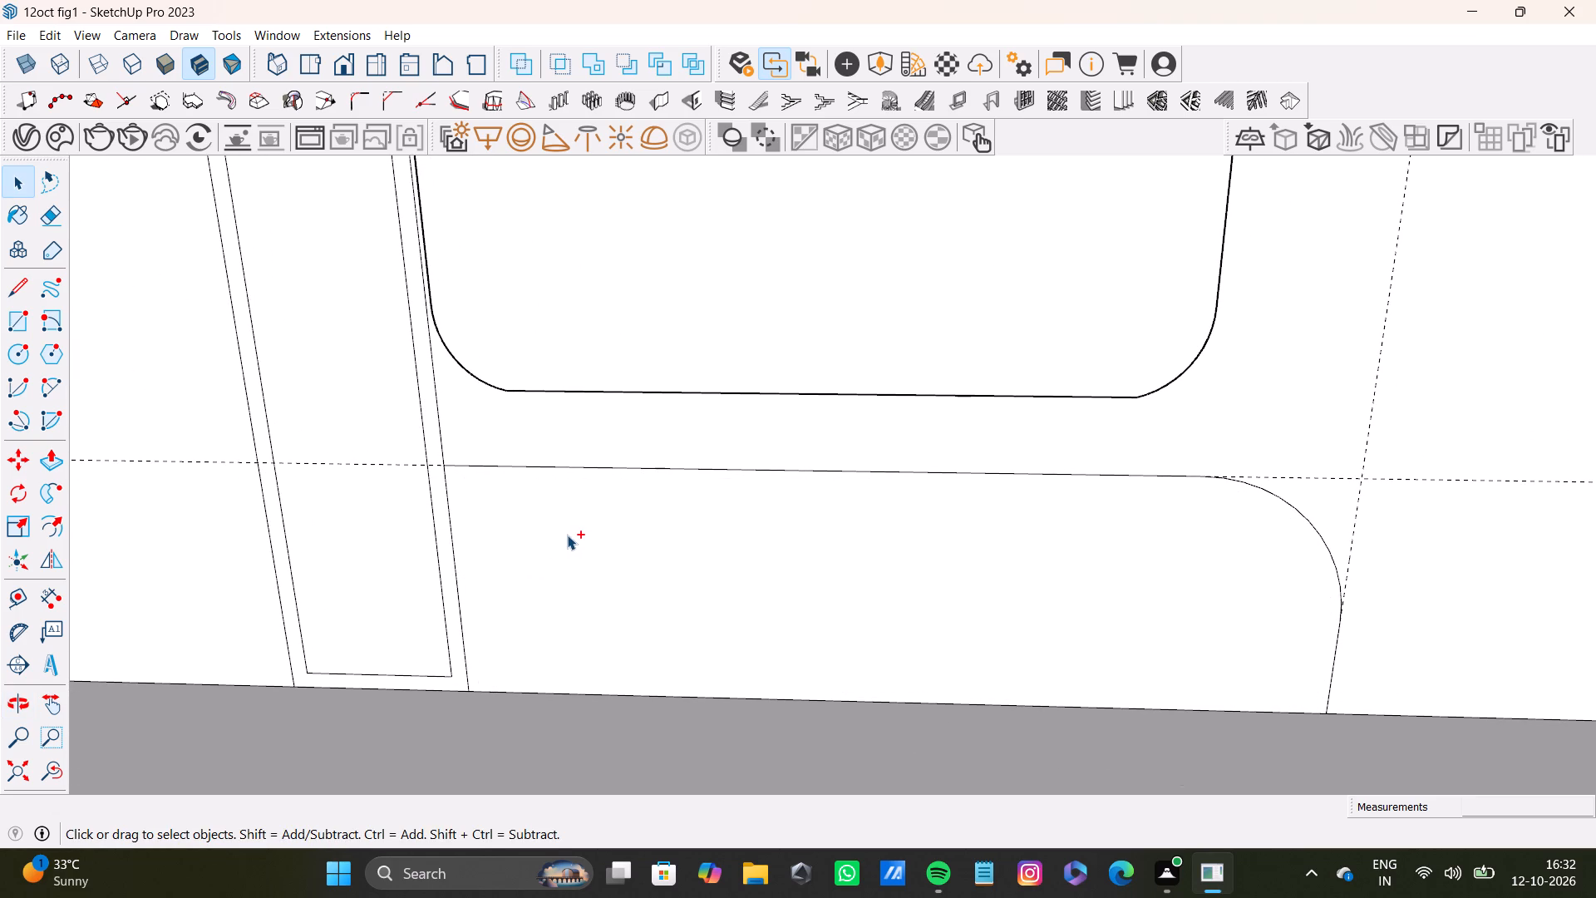
# Delete the edge shared by the tall and low panels, from the low panel's top edge down to the floor.
pyautogui.click(457, 587)
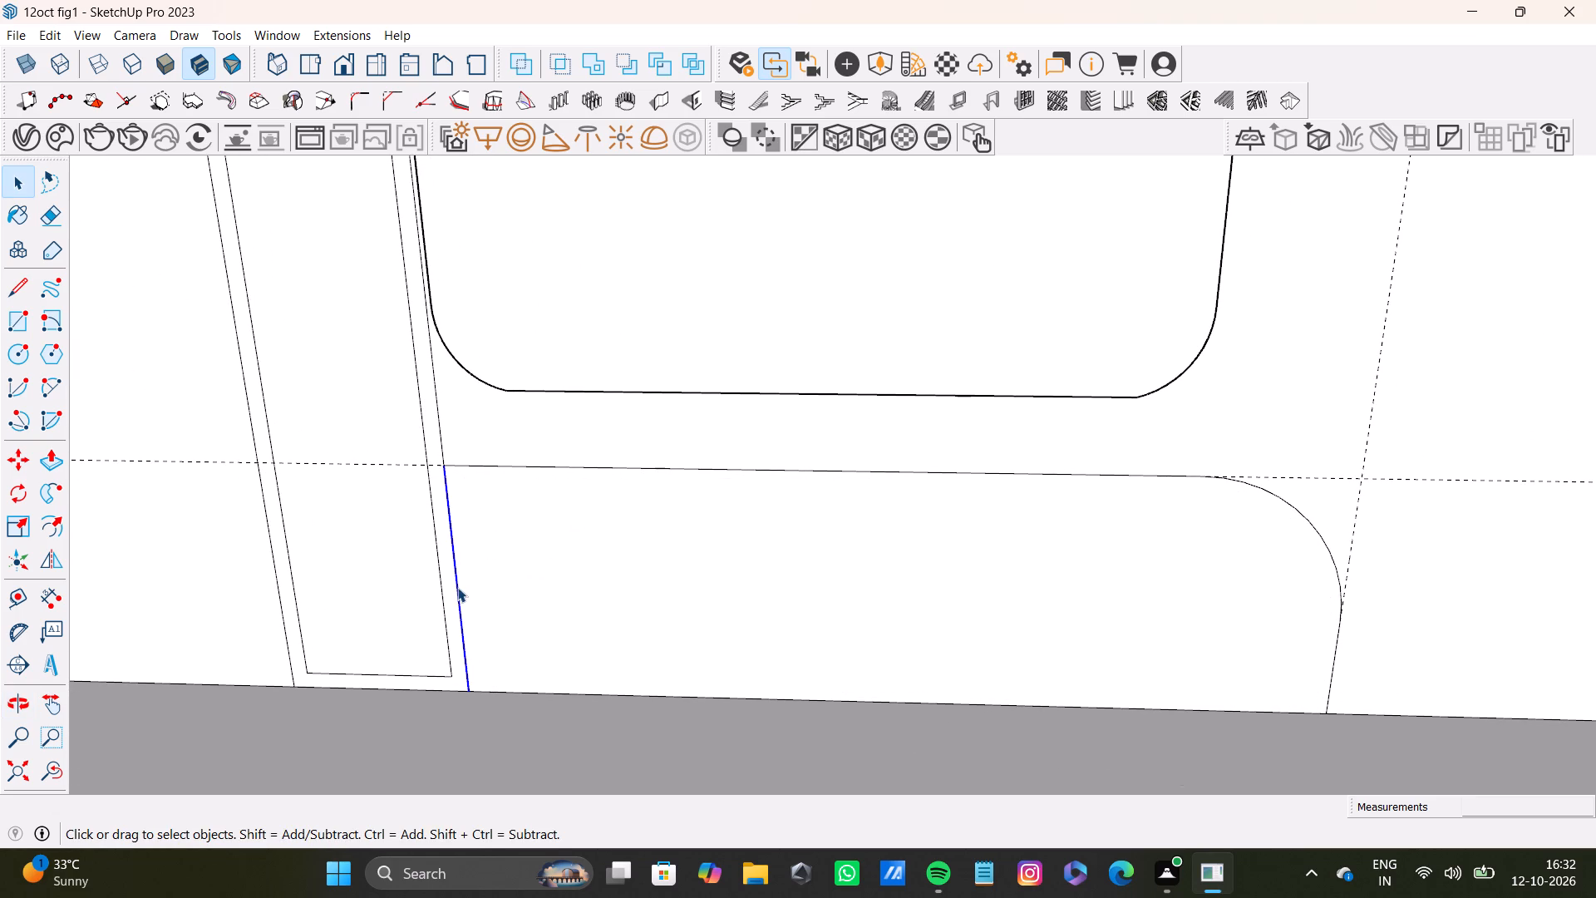
pyautogui.press('Delete')
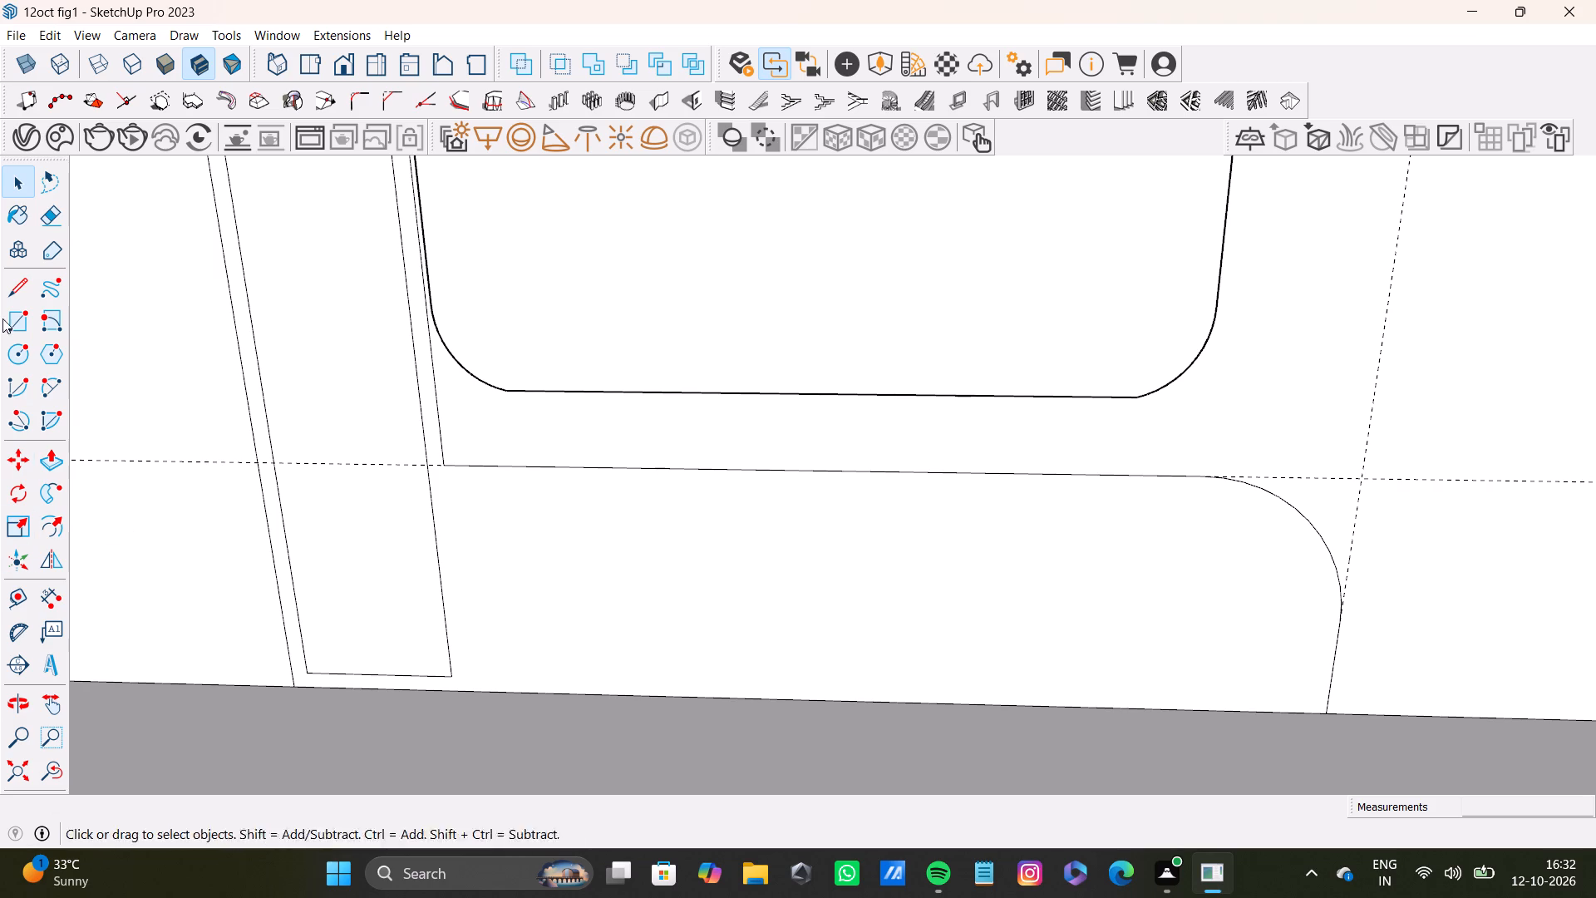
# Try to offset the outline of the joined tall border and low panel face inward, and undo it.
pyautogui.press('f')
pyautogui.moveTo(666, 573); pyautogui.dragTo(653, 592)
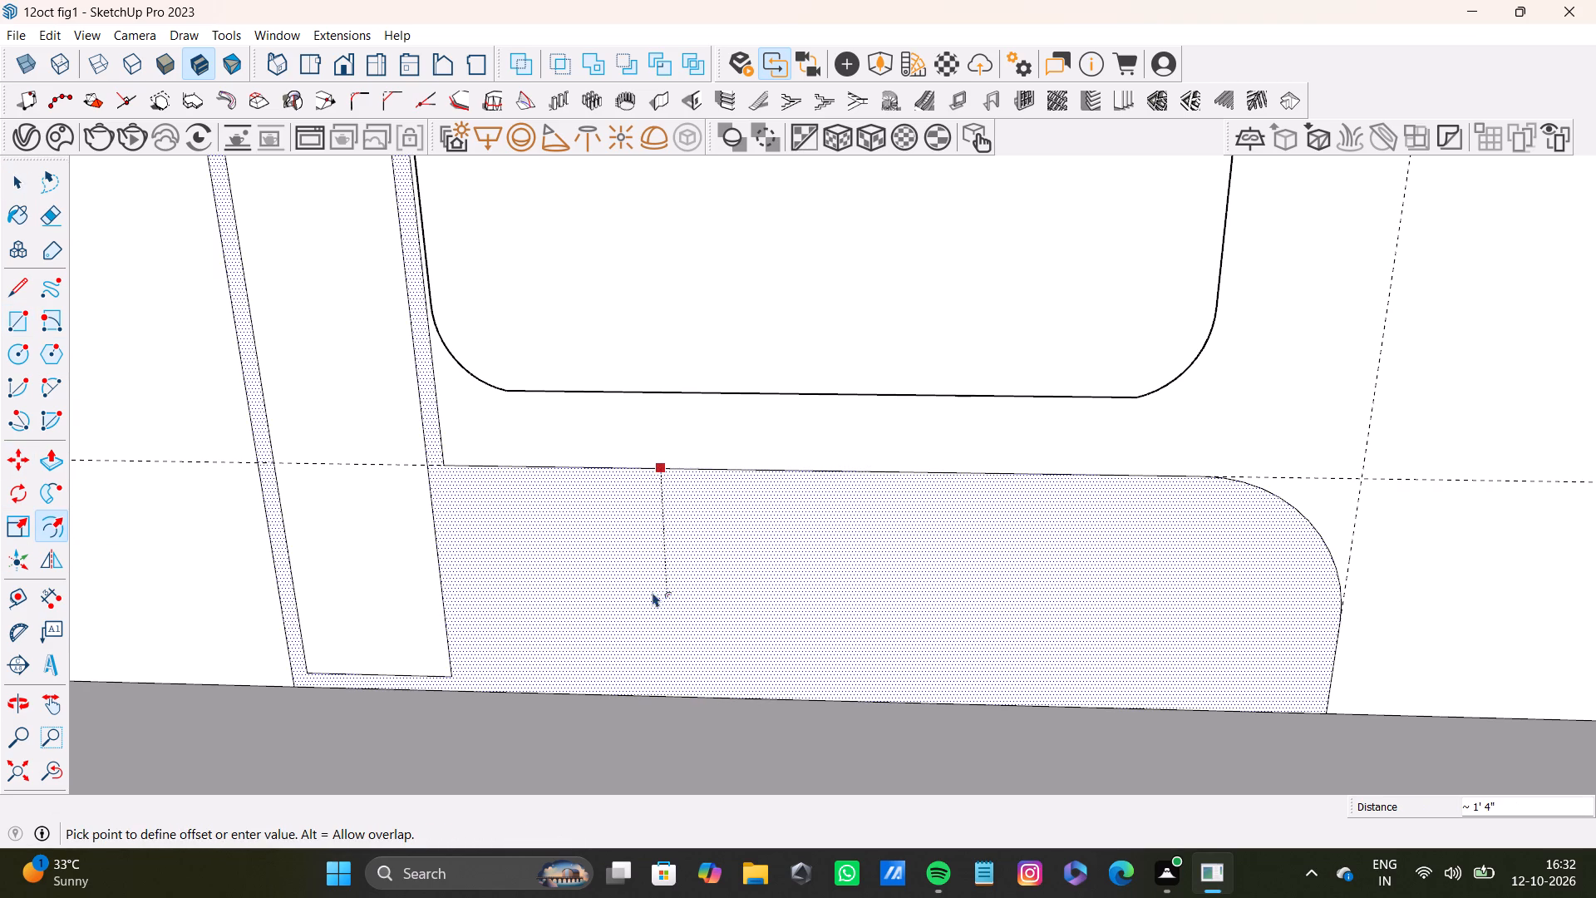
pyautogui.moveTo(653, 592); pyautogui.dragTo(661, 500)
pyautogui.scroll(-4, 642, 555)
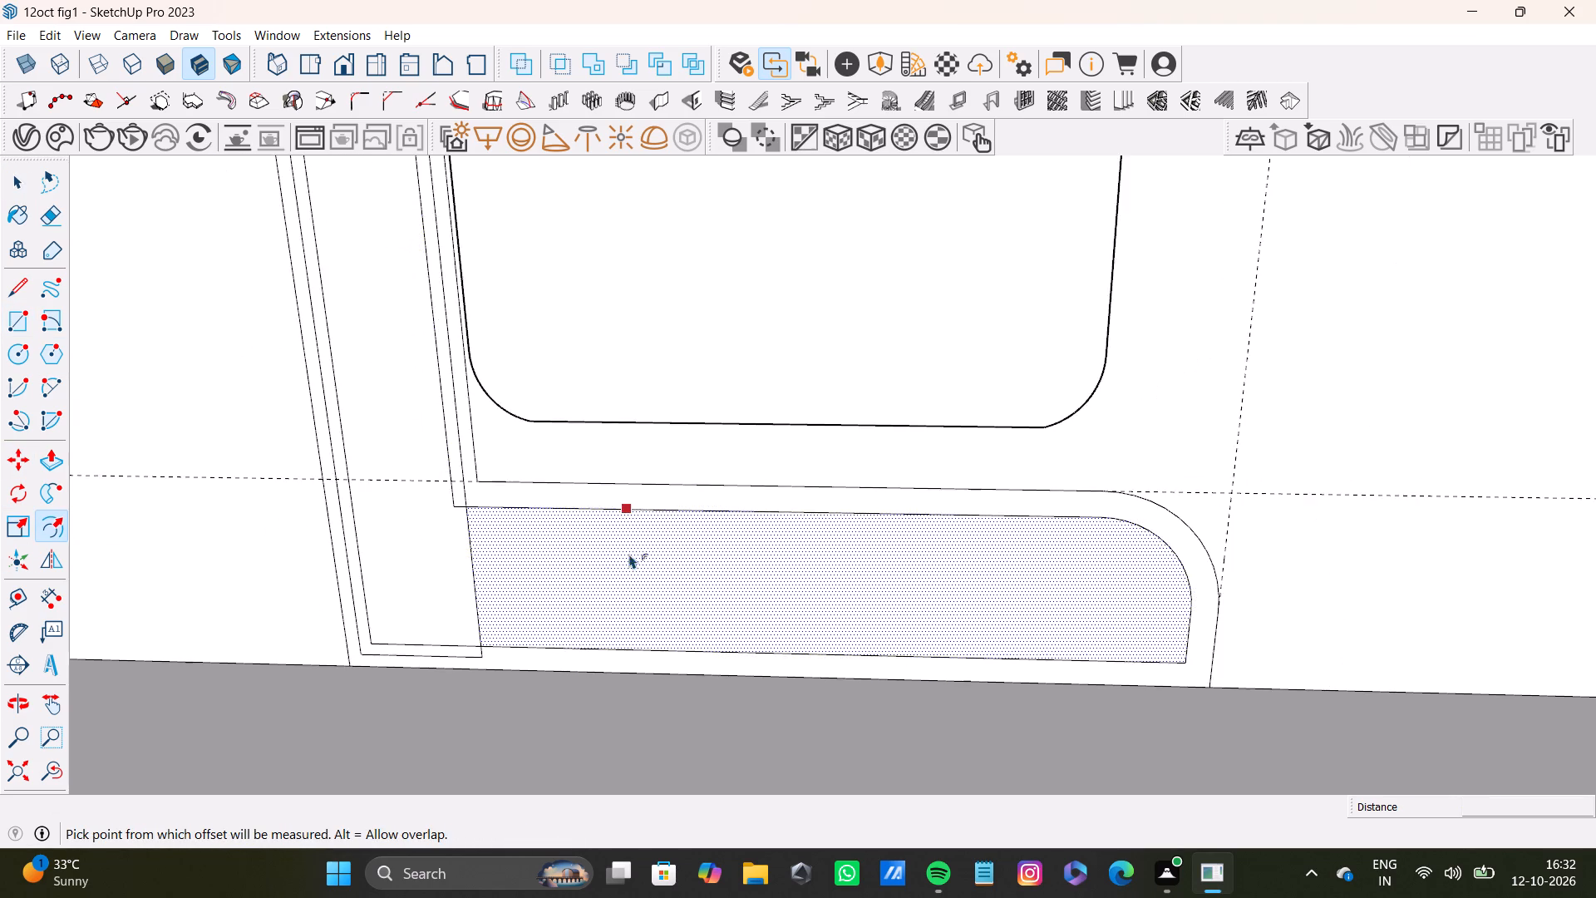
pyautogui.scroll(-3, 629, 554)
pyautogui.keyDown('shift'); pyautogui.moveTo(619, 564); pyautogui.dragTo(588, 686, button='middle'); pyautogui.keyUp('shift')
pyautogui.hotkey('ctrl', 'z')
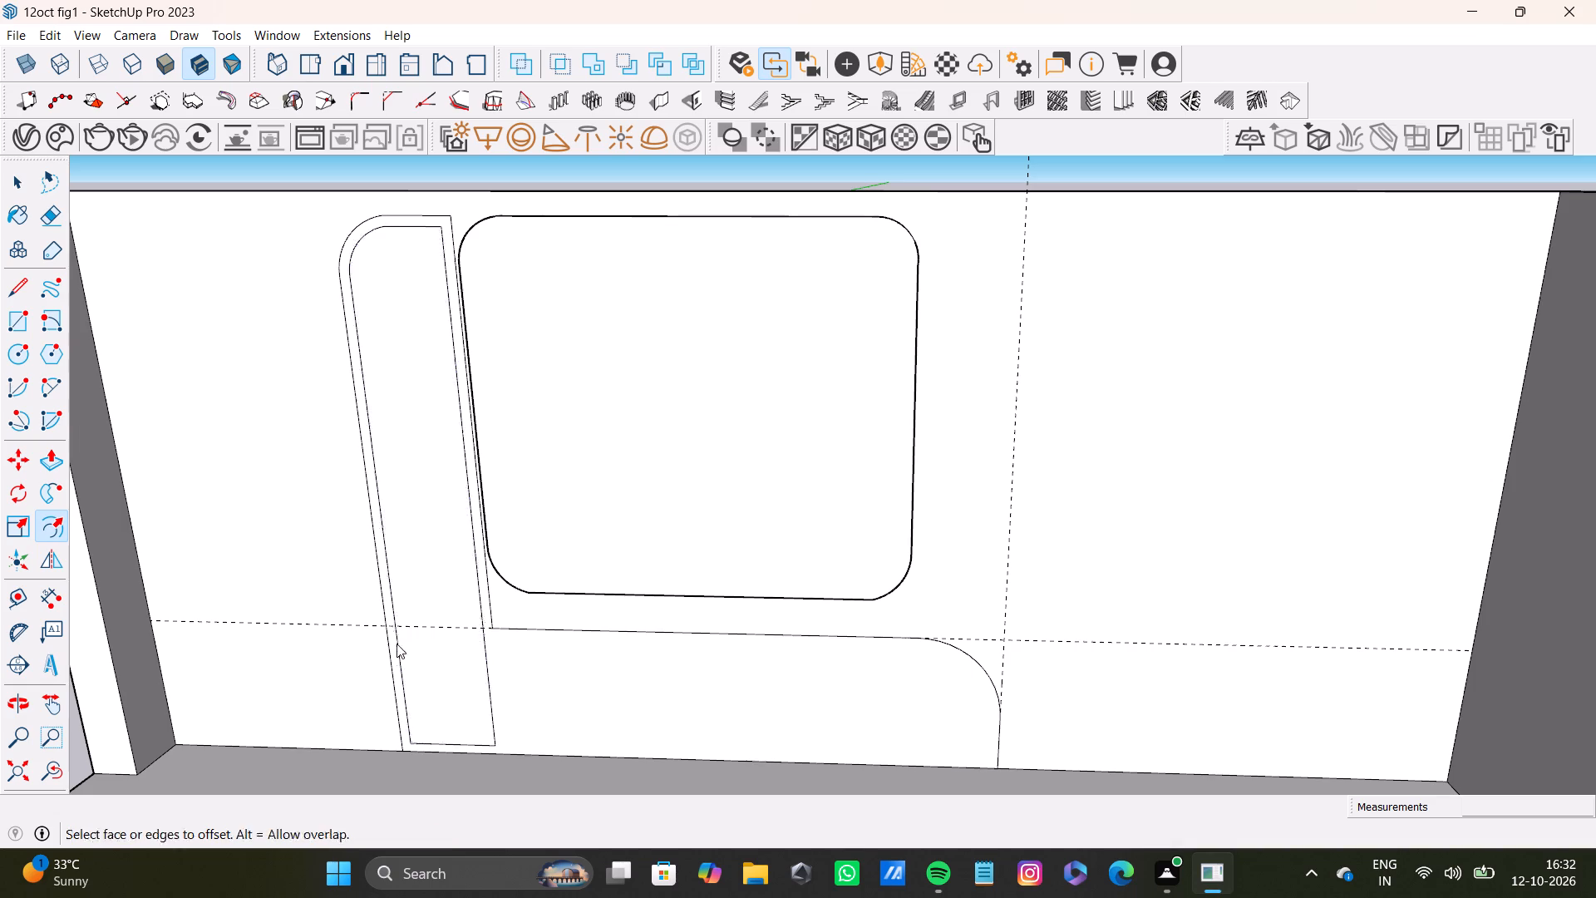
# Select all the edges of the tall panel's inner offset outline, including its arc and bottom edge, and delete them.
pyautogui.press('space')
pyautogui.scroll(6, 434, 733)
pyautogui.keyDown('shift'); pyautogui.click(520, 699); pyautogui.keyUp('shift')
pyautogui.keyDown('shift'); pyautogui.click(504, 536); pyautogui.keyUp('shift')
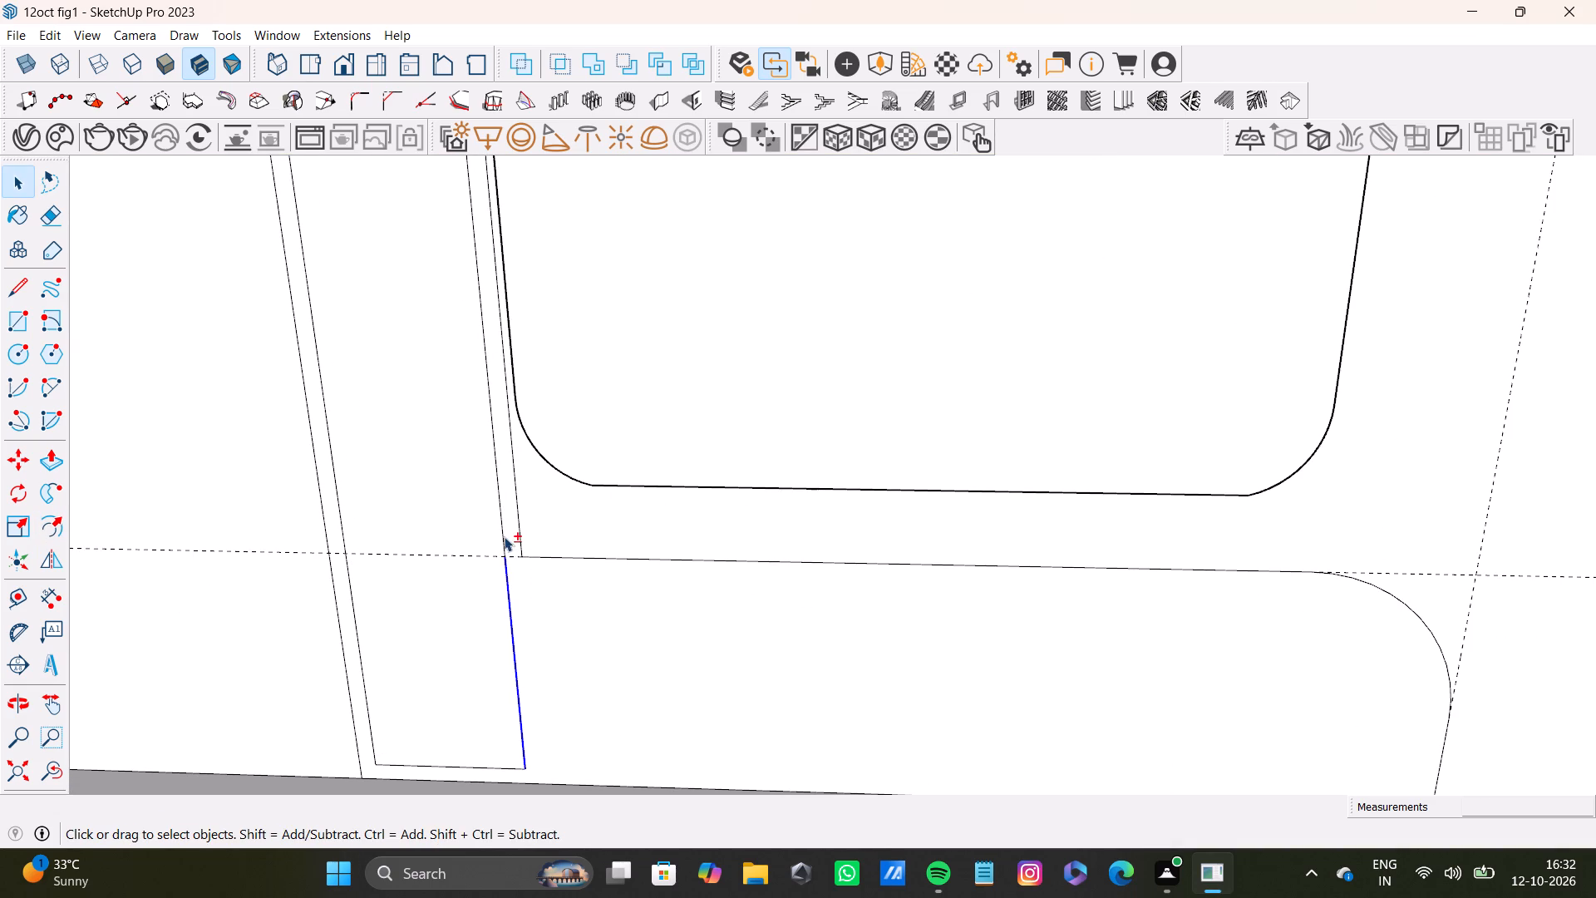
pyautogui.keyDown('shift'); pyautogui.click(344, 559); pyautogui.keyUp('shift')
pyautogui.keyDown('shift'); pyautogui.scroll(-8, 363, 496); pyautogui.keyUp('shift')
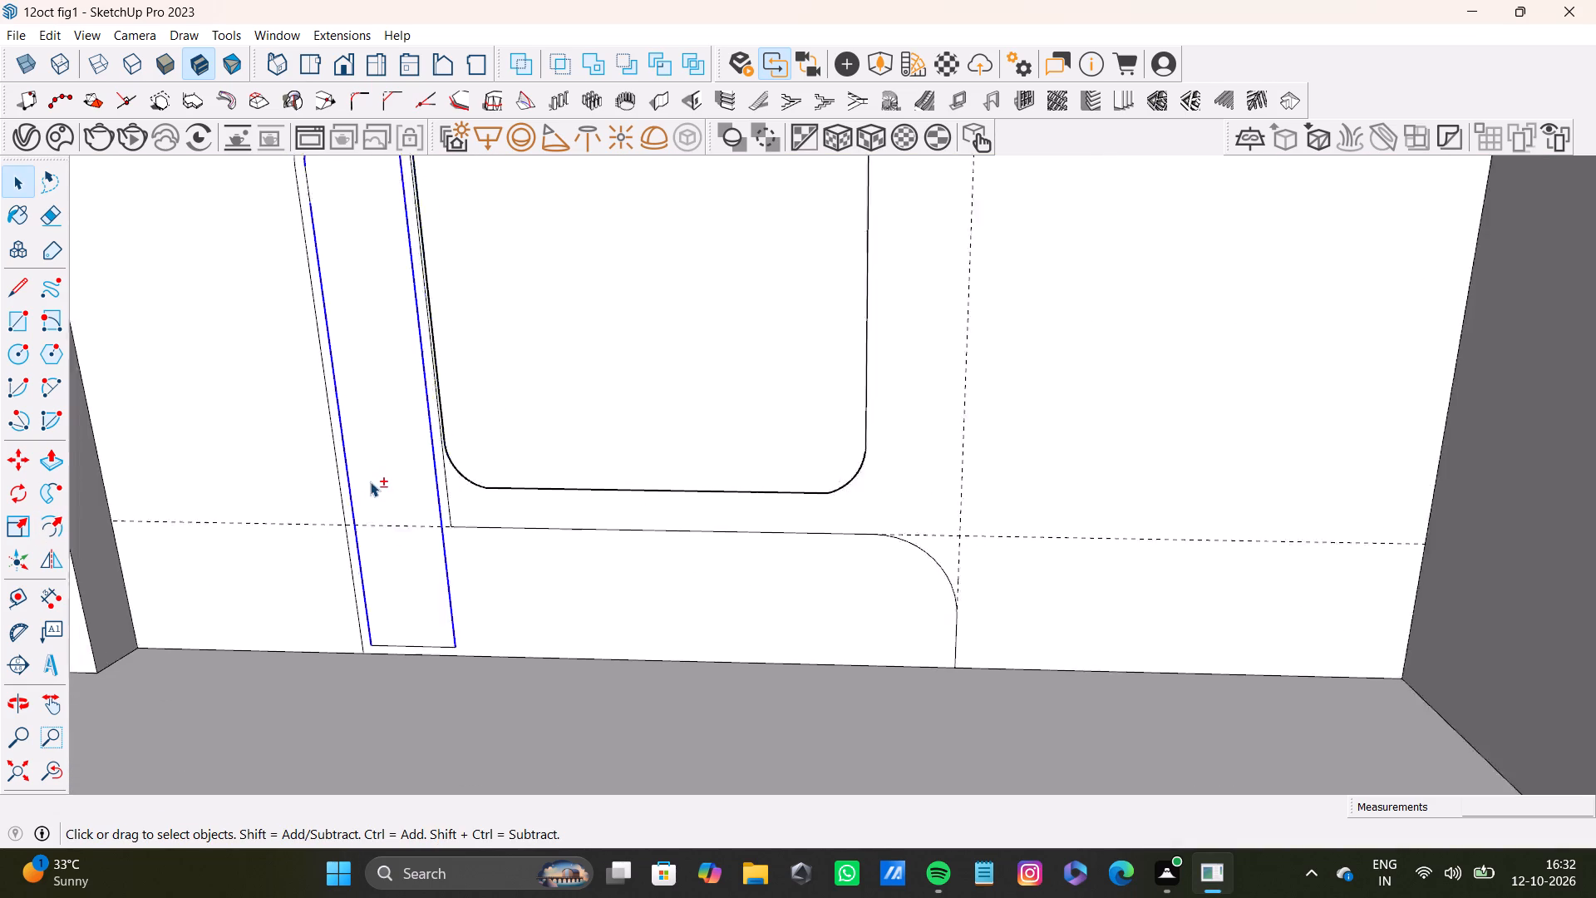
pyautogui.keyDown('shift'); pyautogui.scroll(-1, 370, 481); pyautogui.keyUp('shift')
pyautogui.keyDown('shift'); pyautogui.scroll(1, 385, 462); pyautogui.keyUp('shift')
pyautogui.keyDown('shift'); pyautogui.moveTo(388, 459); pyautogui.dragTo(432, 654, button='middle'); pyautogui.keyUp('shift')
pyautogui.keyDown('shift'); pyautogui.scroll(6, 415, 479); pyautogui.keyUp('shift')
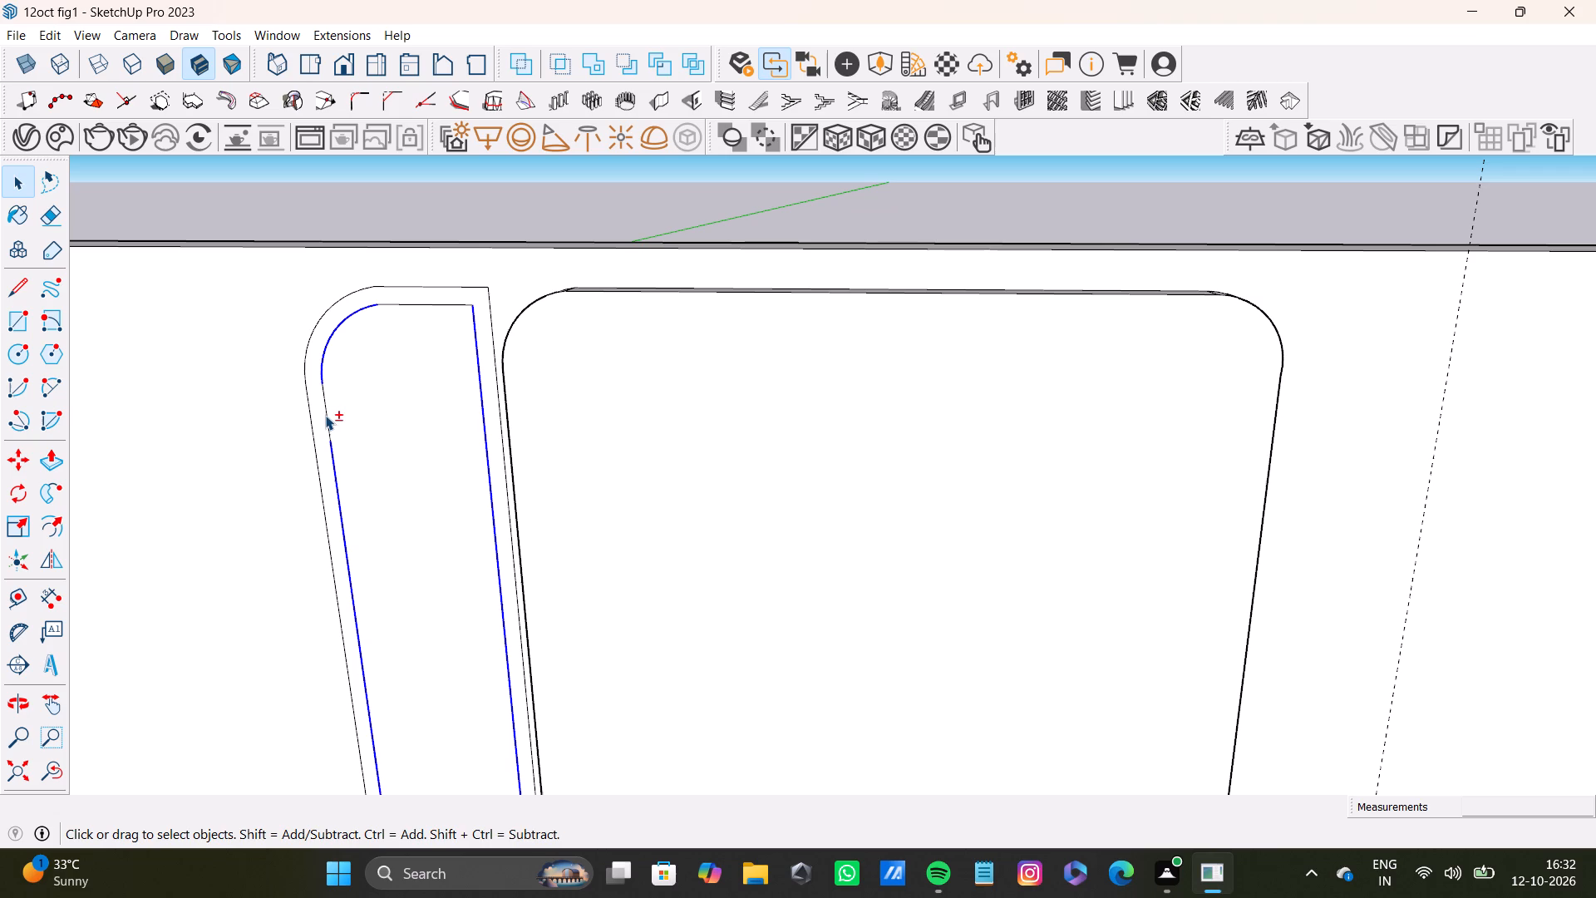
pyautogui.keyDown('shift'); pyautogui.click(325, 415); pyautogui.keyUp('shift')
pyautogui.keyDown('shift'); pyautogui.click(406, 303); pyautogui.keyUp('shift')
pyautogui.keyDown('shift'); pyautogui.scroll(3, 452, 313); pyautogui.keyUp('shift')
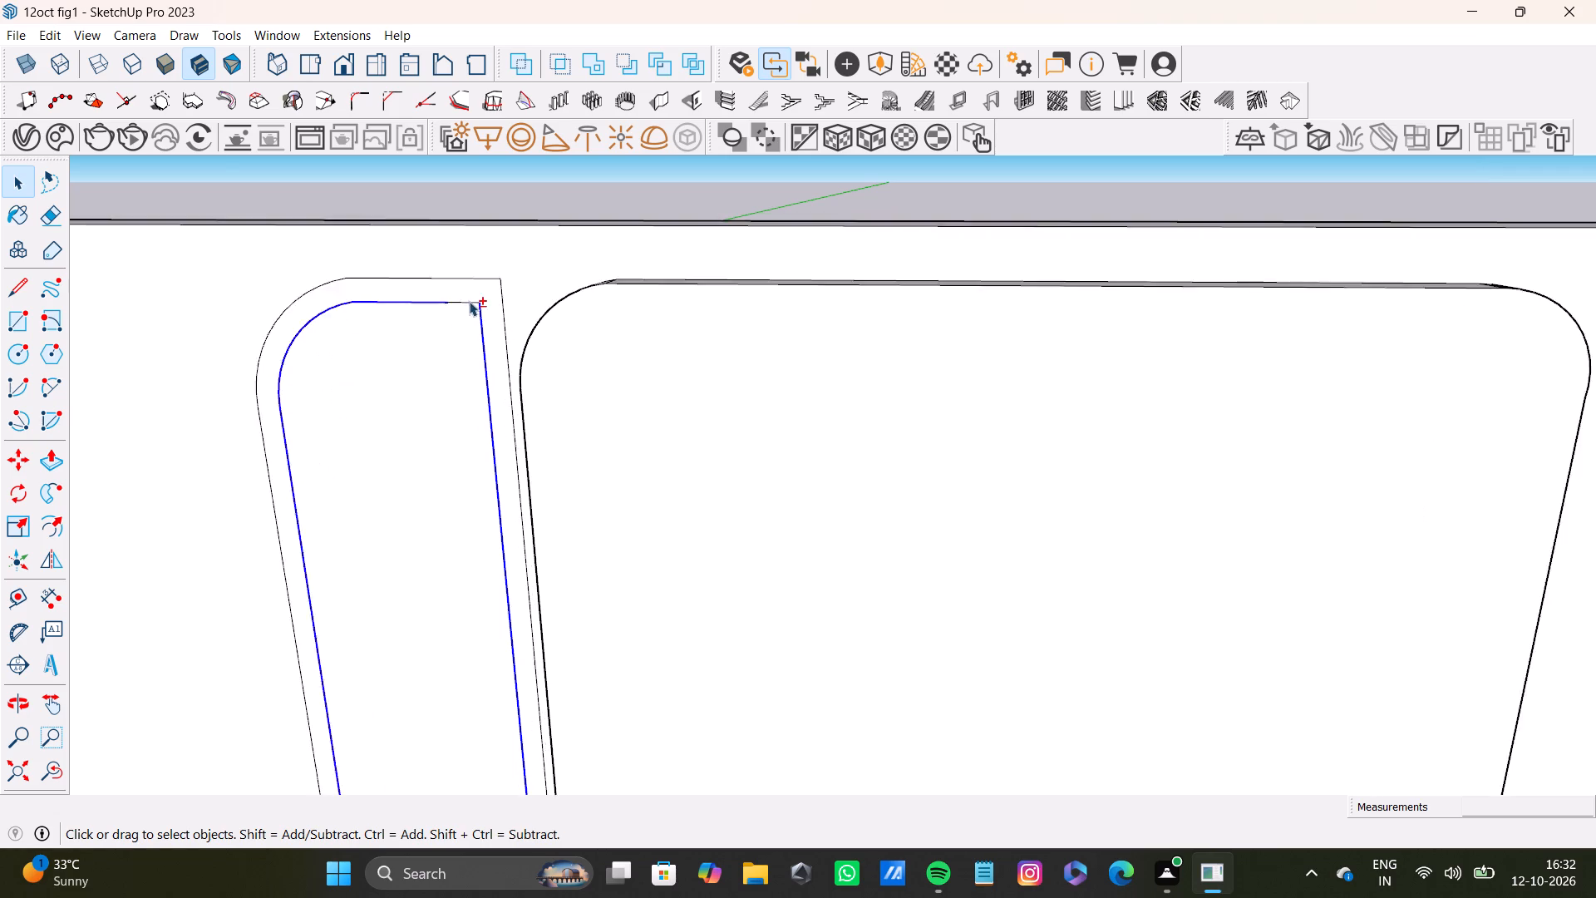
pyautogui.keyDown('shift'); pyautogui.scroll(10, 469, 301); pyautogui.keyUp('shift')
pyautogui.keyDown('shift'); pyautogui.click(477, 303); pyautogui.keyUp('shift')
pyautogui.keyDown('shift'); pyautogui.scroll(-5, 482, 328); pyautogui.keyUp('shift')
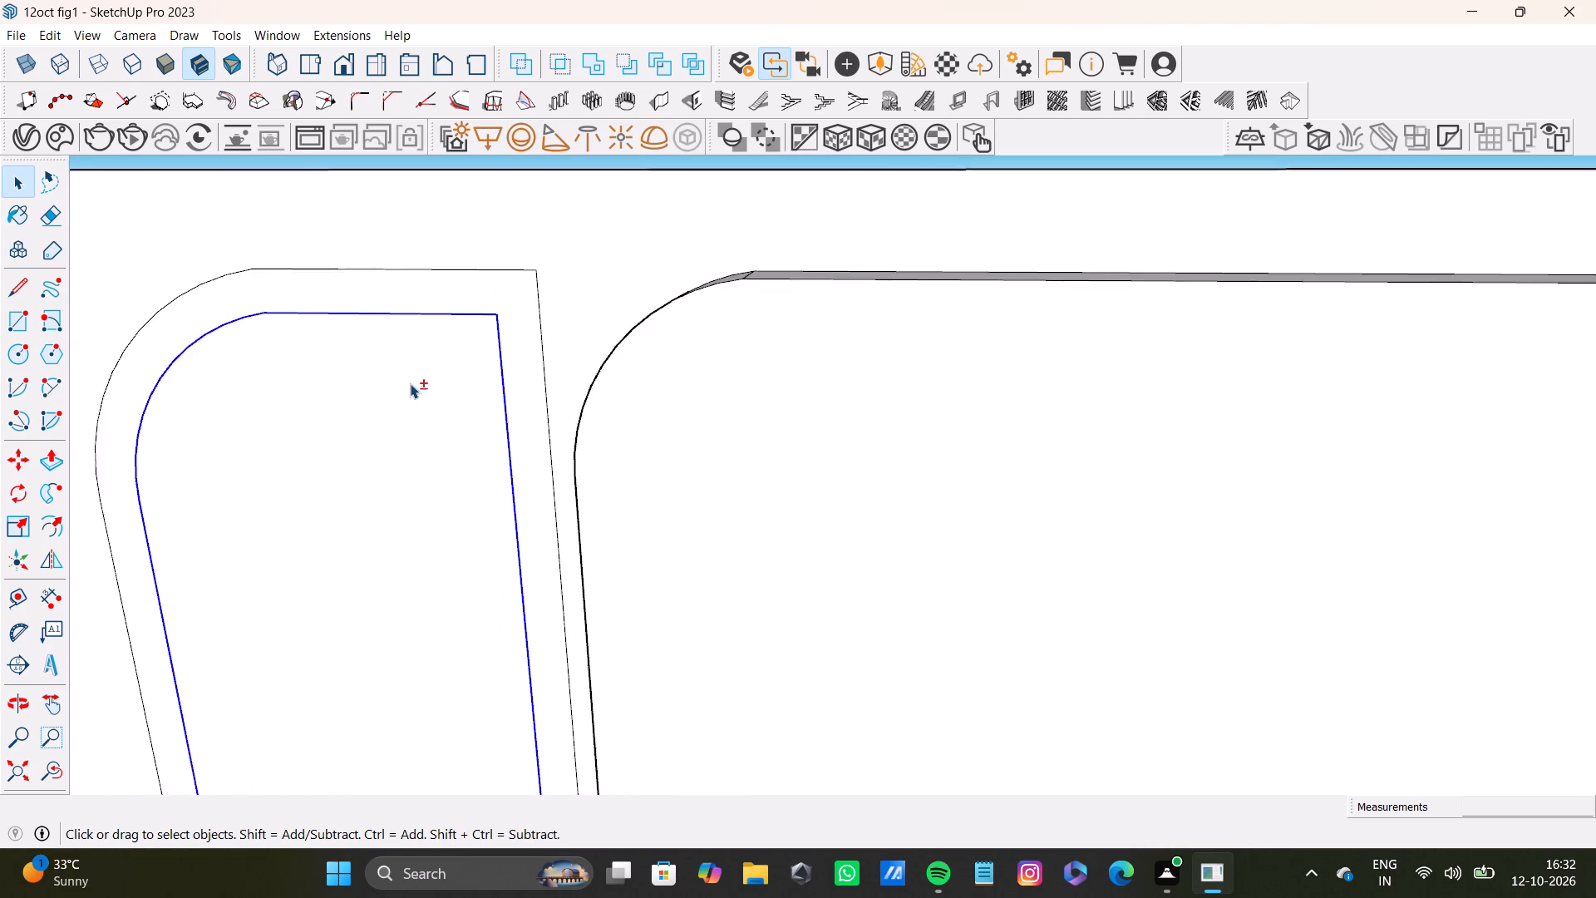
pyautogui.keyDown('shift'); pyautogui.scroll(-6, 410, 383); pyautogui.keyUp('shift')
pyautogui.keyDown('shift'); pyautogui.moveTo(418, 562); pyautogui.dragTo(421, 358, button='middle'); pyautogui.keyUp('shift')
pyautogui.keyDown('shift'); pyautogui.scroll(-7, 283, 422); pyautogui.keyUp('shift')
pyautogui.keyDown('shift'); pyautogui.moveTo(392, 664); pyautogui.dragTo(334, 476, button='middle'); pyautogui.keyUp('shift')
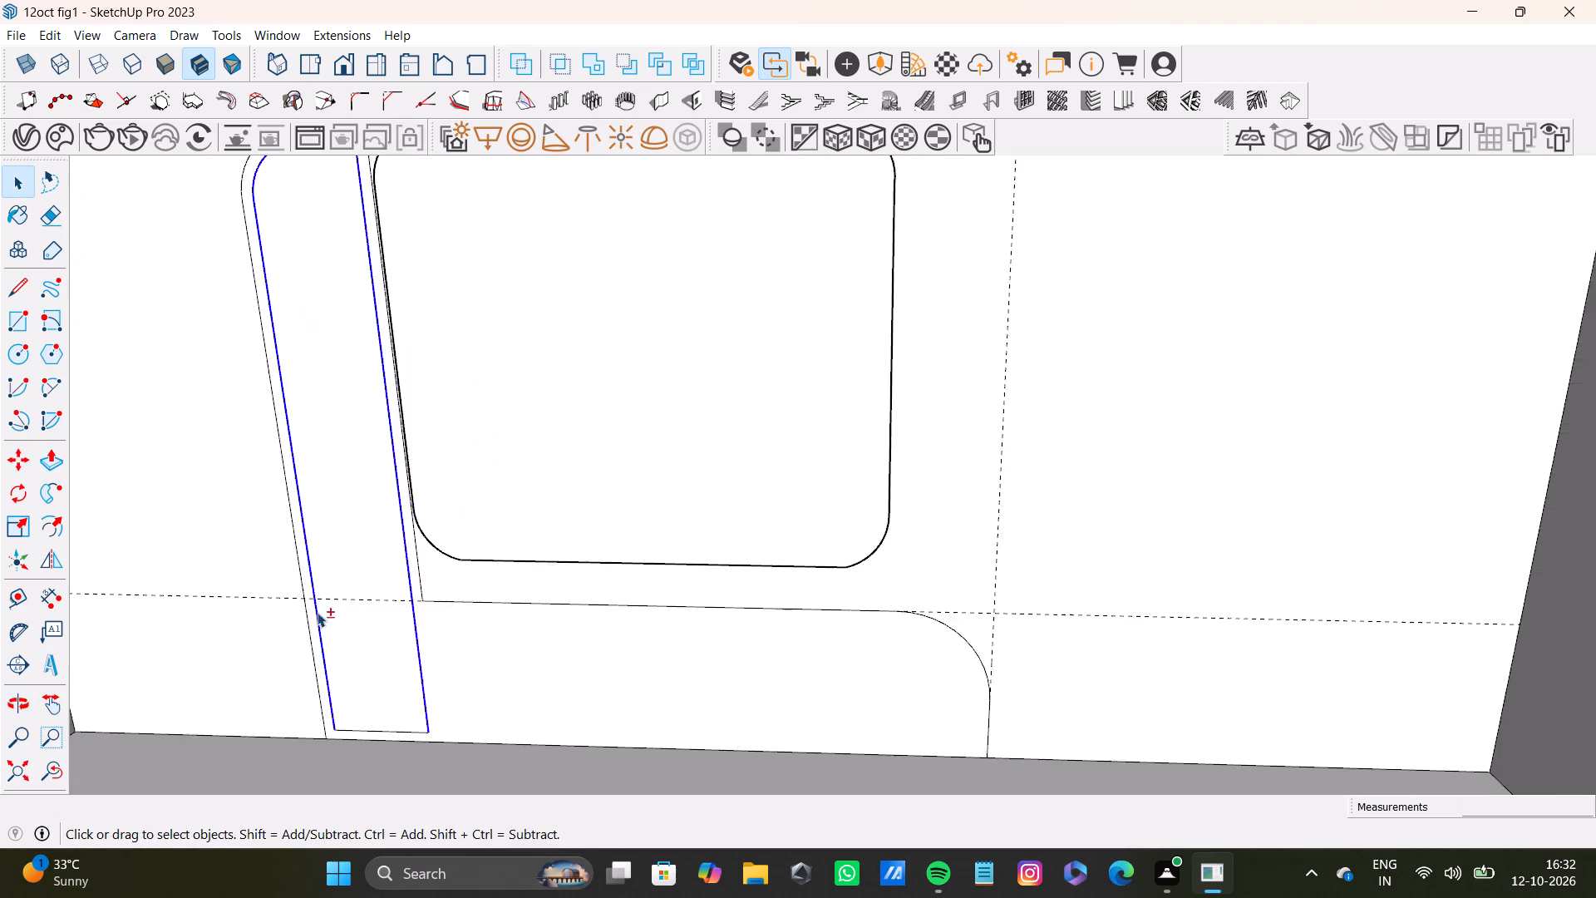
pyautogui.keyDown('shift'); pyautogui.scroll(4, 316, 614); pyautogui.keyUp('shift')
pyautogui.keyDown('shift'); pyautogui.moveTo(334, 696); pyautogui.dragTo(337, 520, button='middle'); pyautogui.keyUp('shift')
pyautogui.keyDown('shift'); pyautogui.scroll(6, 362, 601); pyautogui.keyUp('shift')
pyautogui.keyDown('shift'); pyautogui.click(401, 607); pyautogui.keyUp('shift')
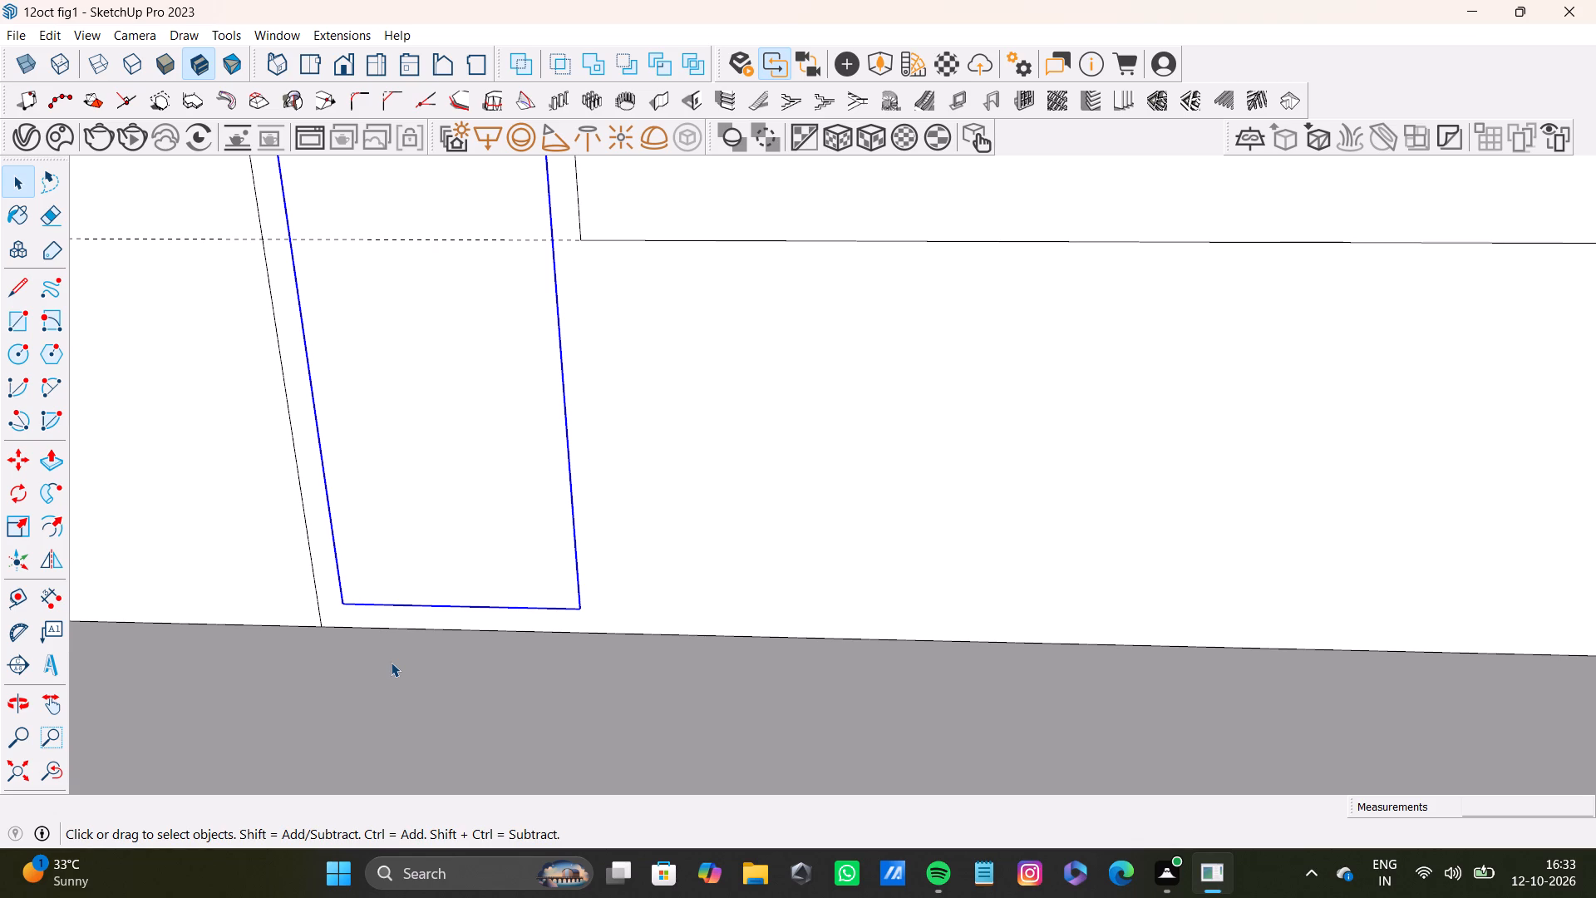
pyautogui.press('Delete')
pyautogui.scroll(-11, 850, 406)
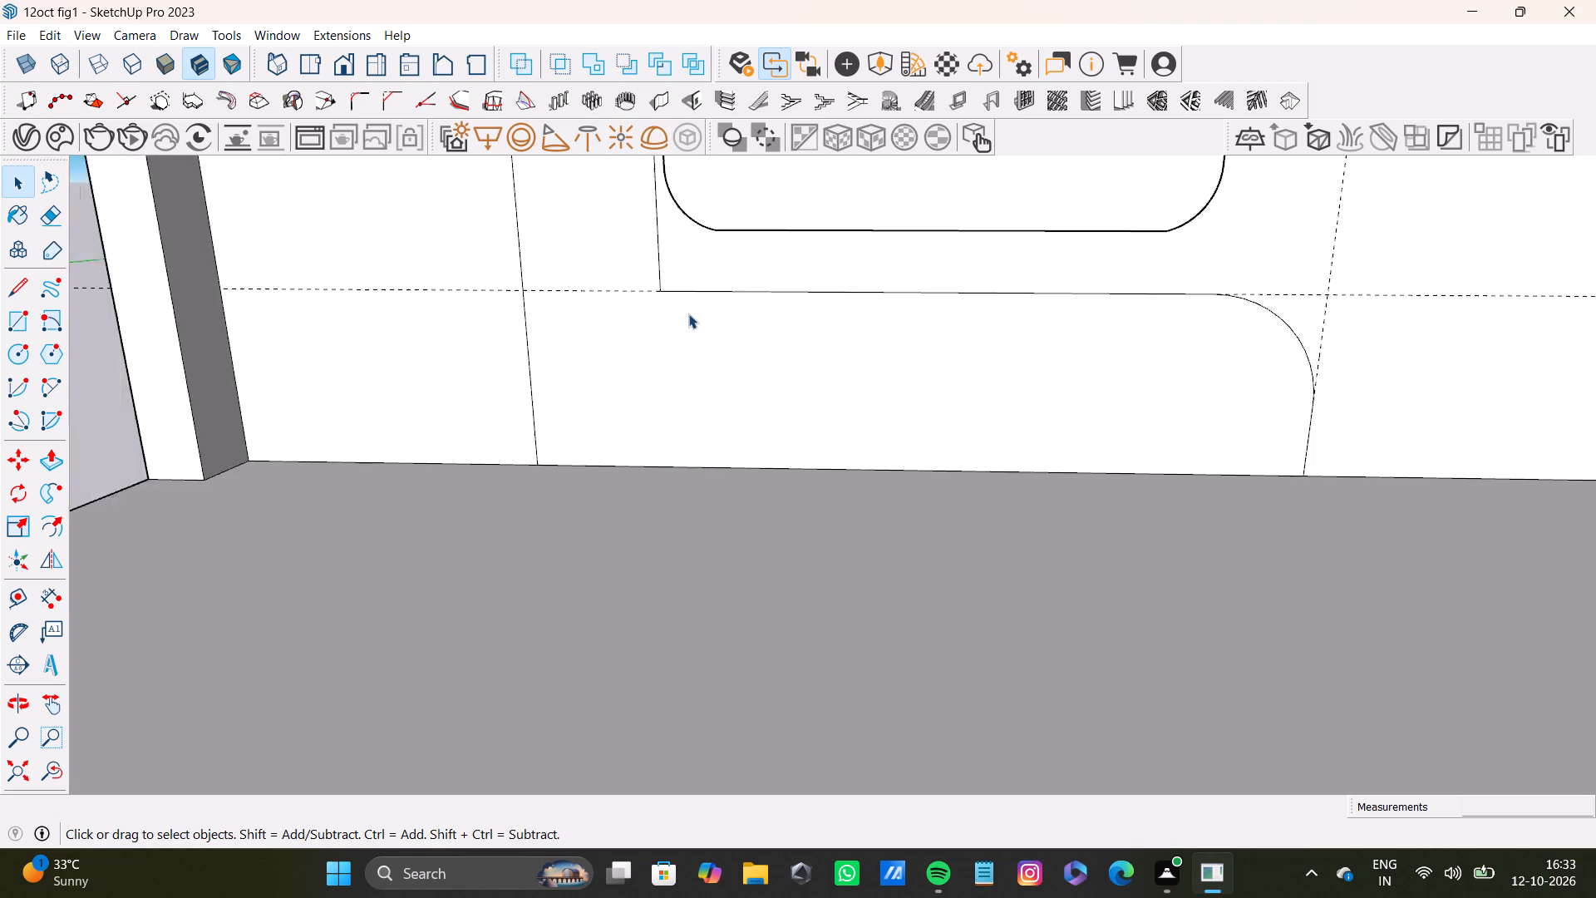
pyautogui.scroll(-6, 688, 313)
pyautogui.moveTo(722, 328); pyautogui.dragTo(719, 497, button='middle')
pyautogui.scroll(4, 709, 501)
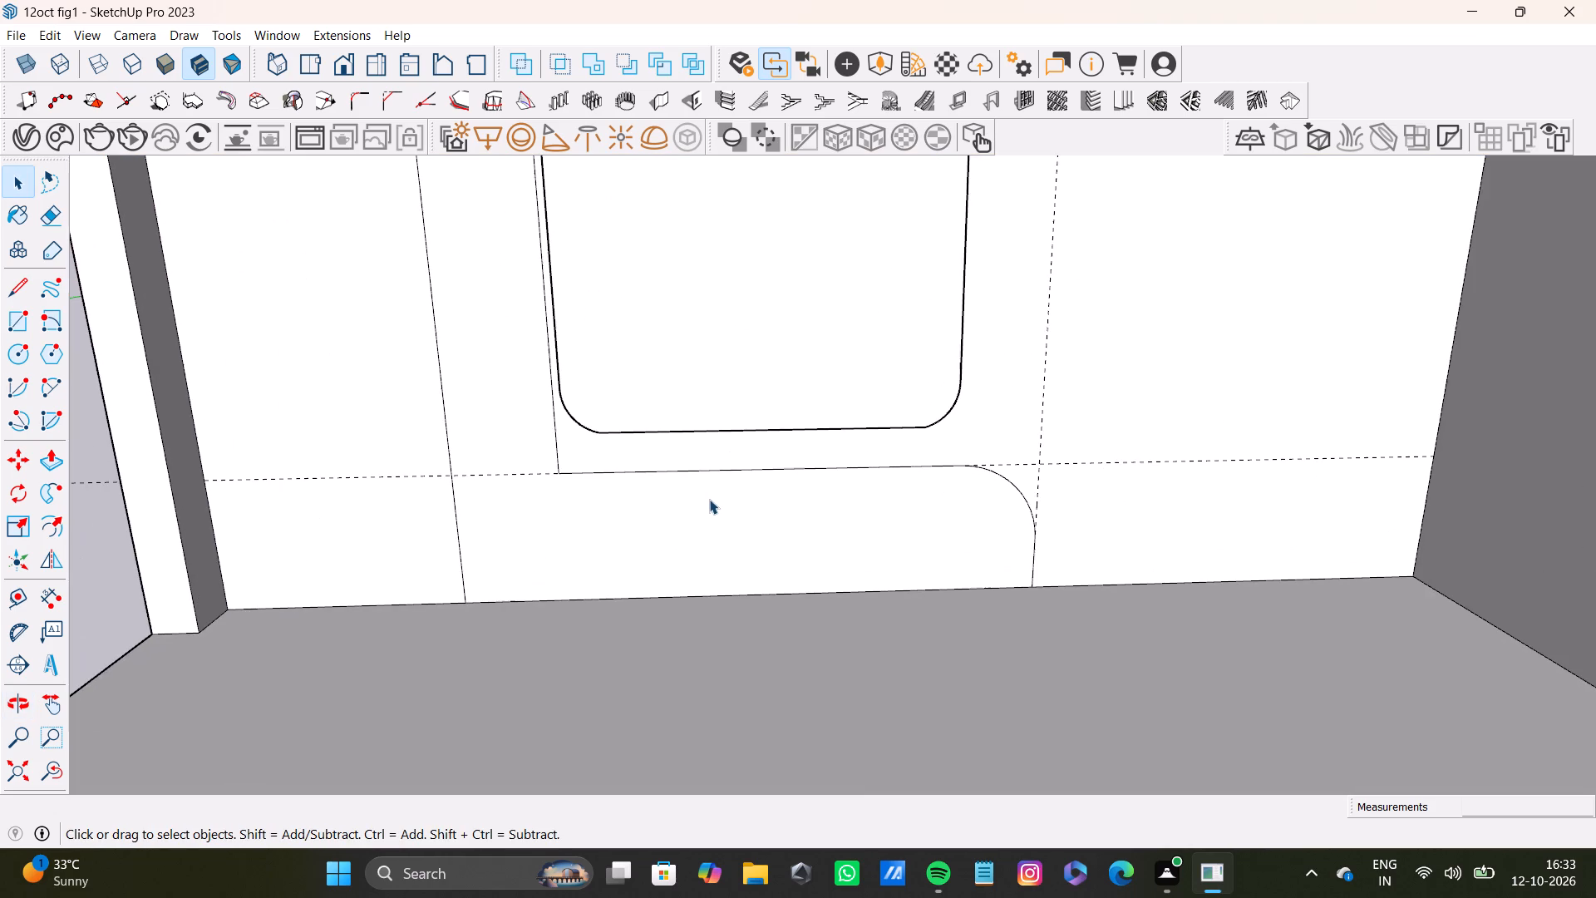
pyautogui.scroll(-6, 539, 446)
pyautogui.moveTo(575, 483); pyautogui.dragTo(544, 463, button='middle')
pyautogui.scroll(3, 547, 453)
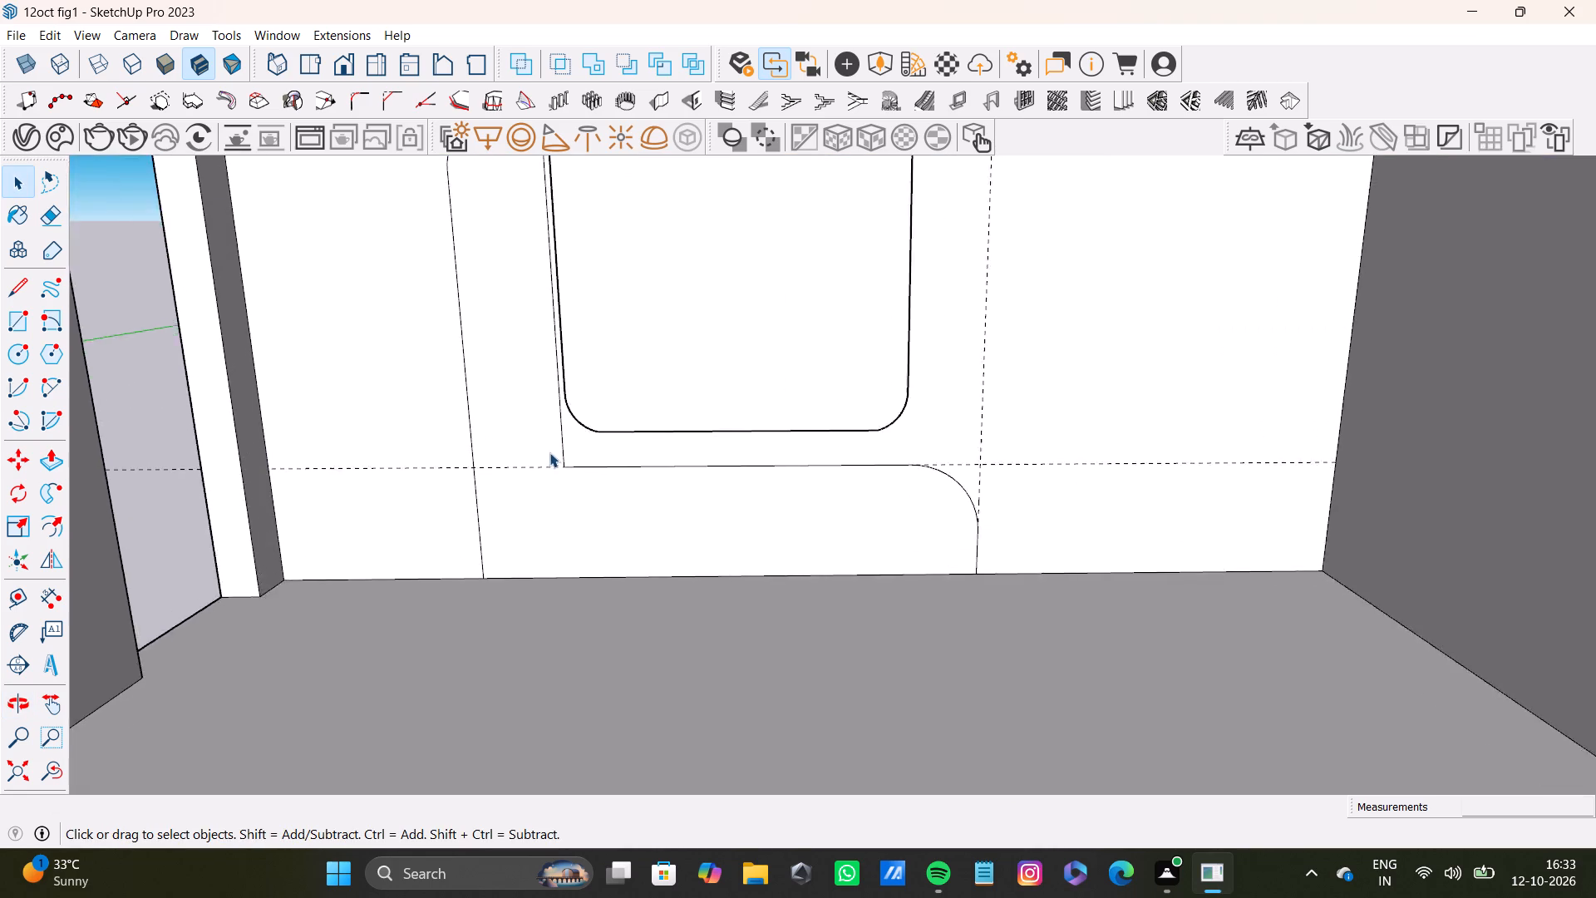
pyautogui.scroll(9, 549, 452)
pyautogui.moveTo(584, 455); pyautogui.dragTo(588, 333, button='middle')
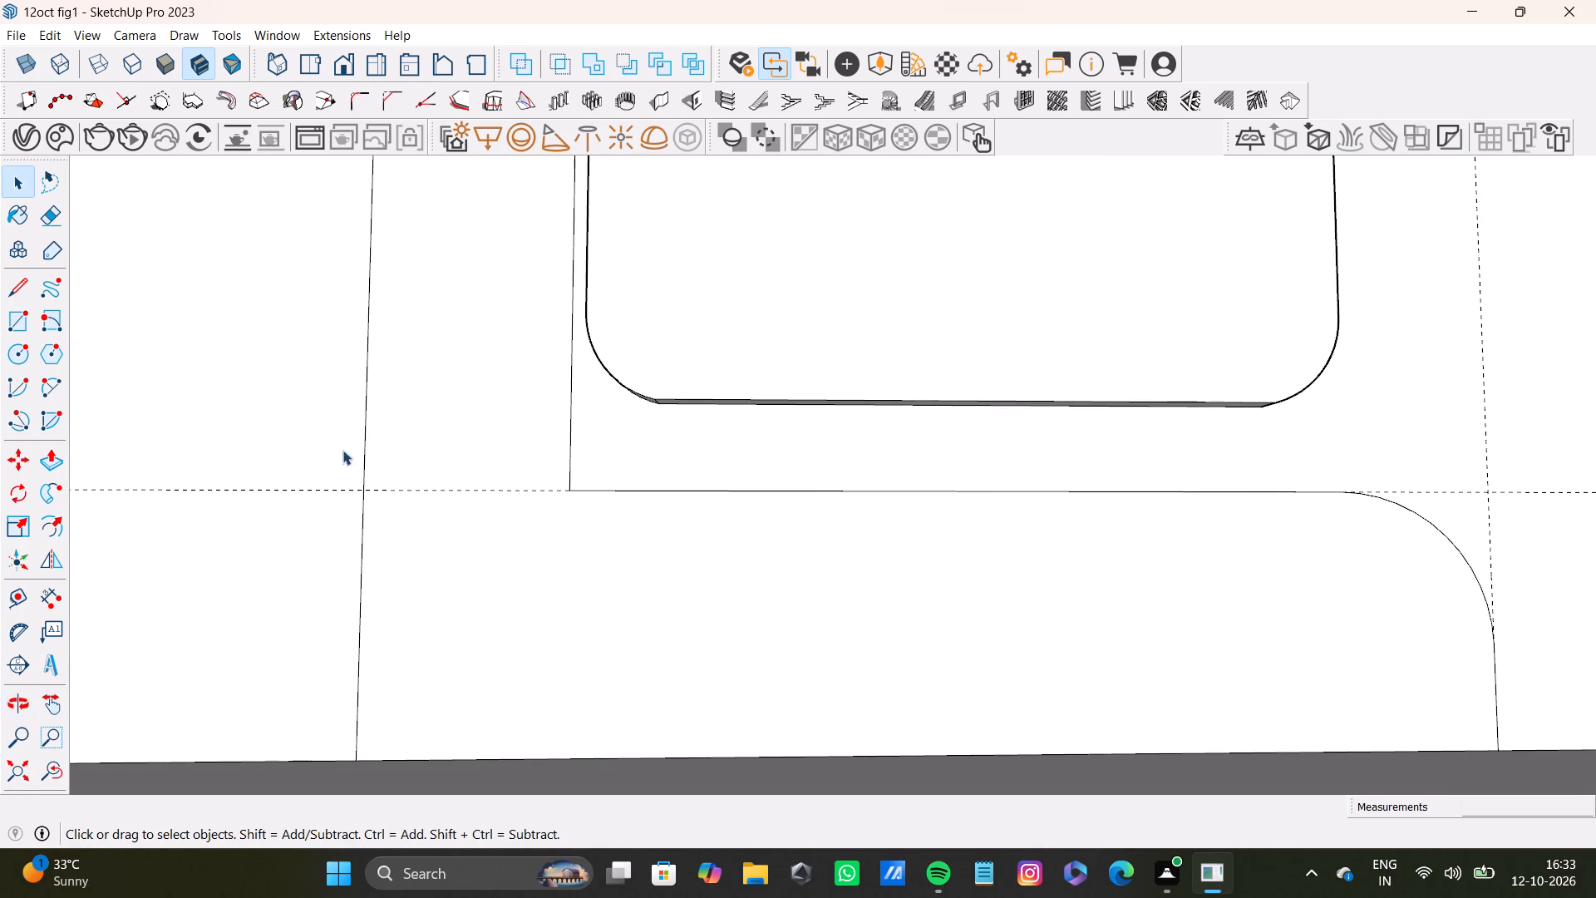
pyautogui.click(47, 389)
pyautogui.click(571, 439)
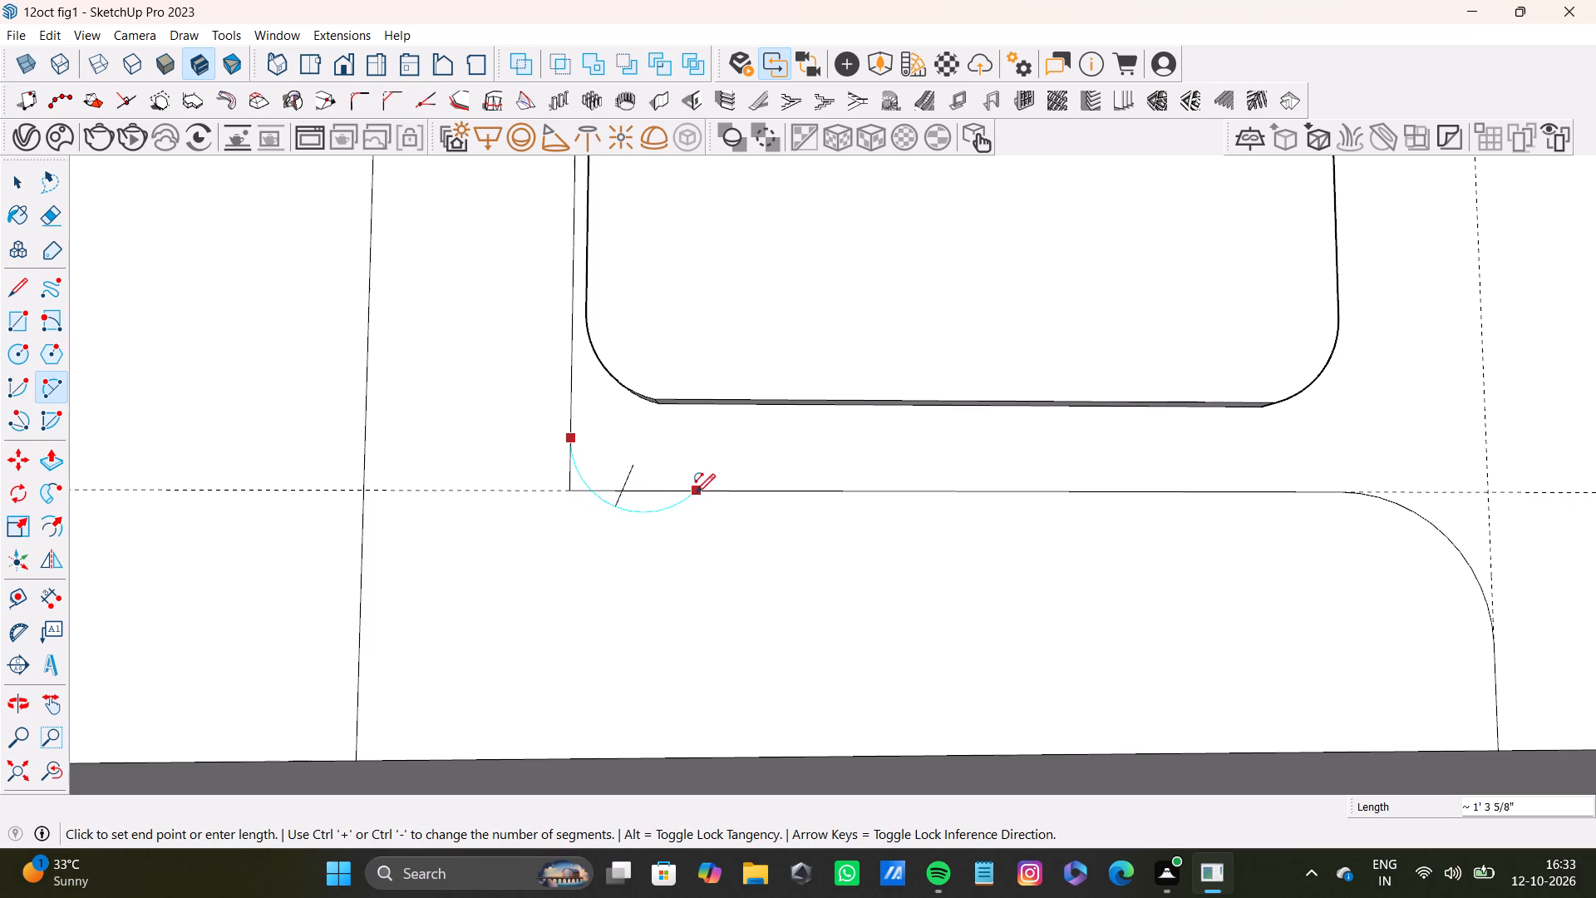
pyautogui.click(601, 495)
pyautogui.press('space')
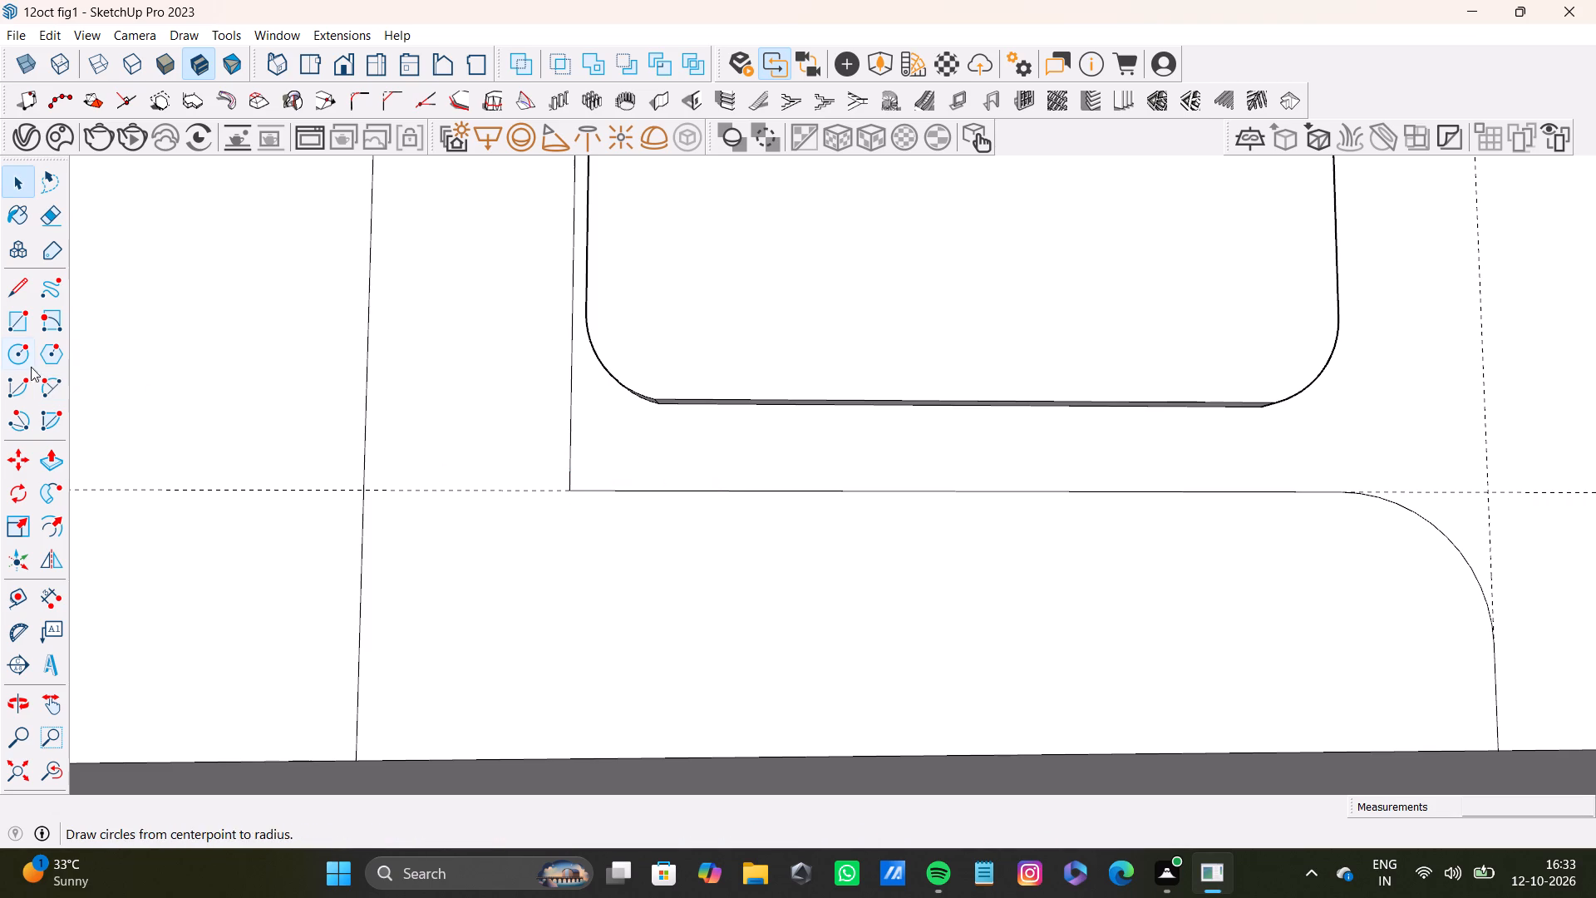
# Draw a tangent arc of about 8" radius across the inner corner where the tall and low panels meet.
pyautogui.click(47, 386)
pyautogui.scroll(5, 598, 475)
pyautogui.click(575, 394)
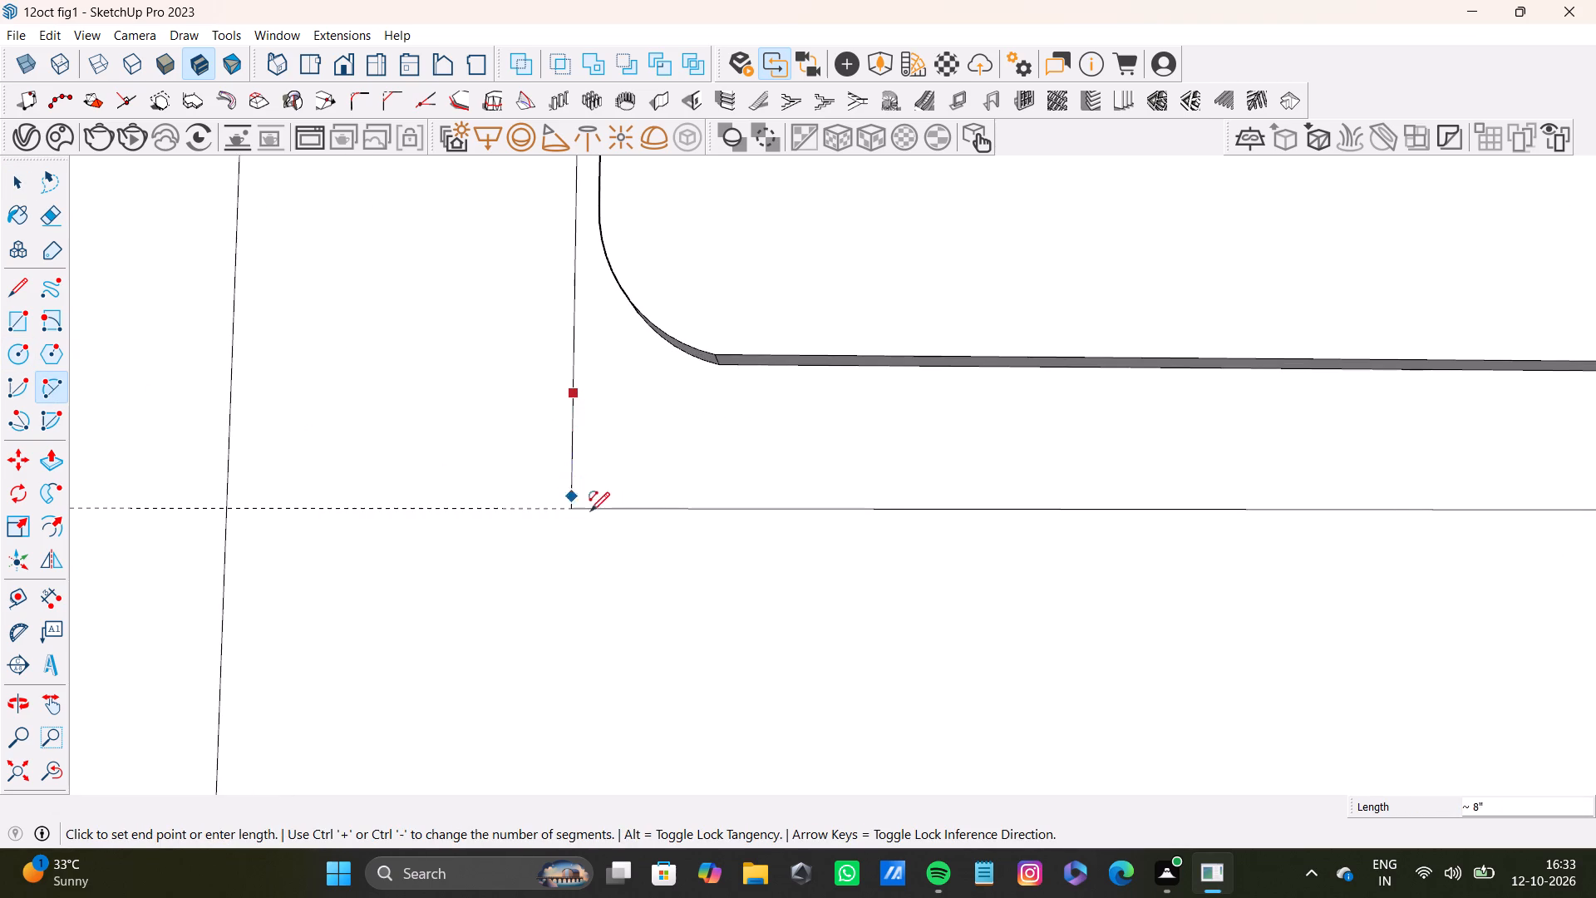
pyautogui.click(695, 511)
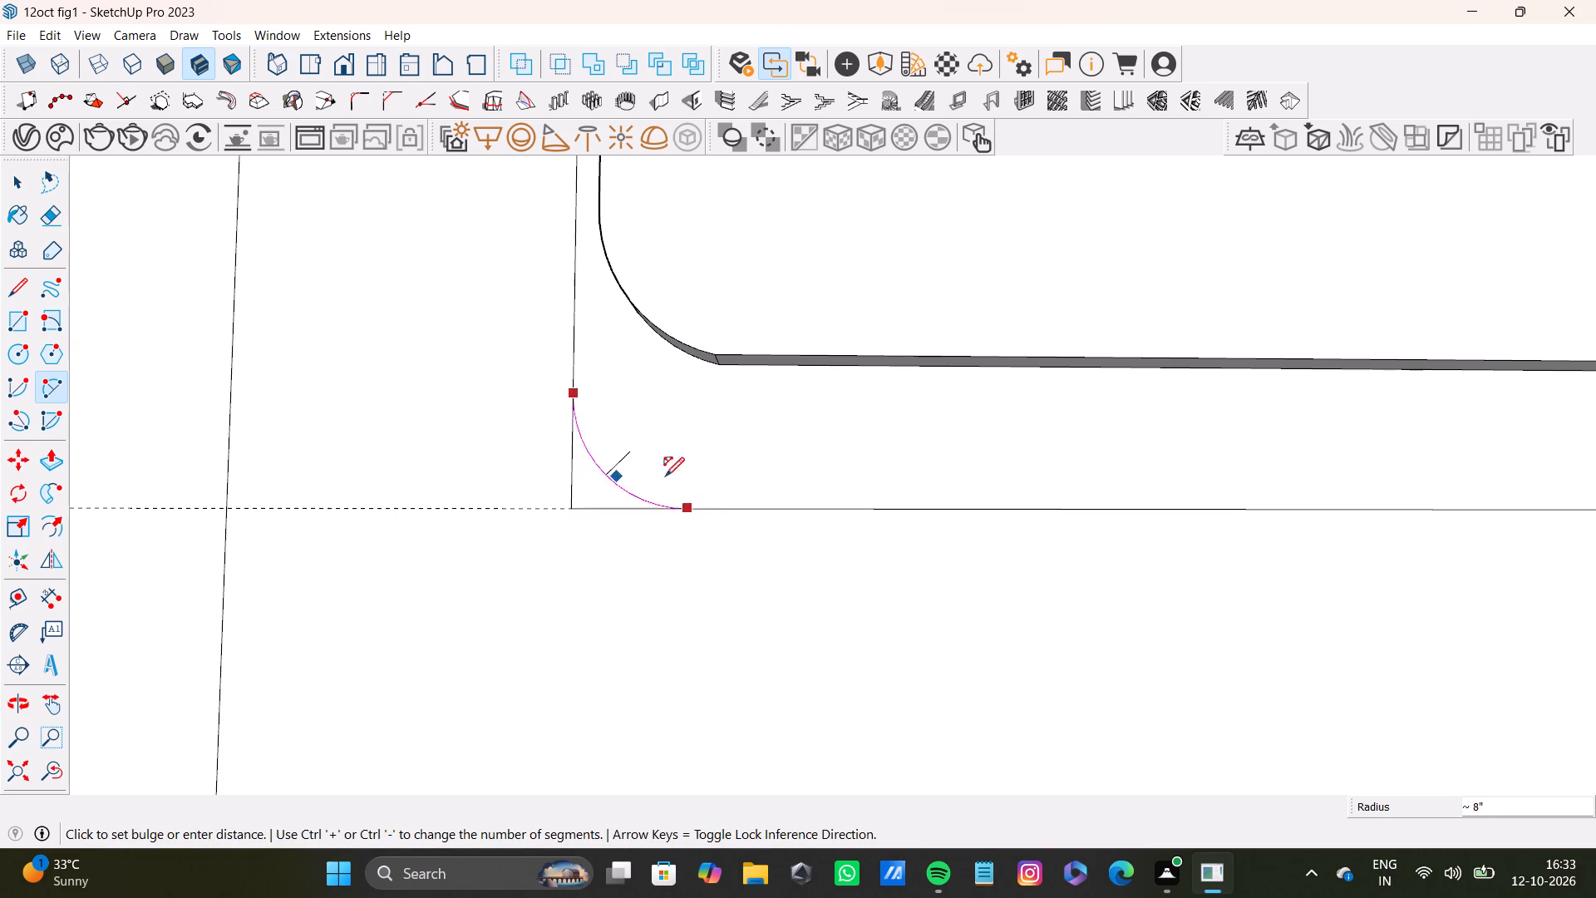
pyautogui.click(623, 497)
pyautogui.press('space')
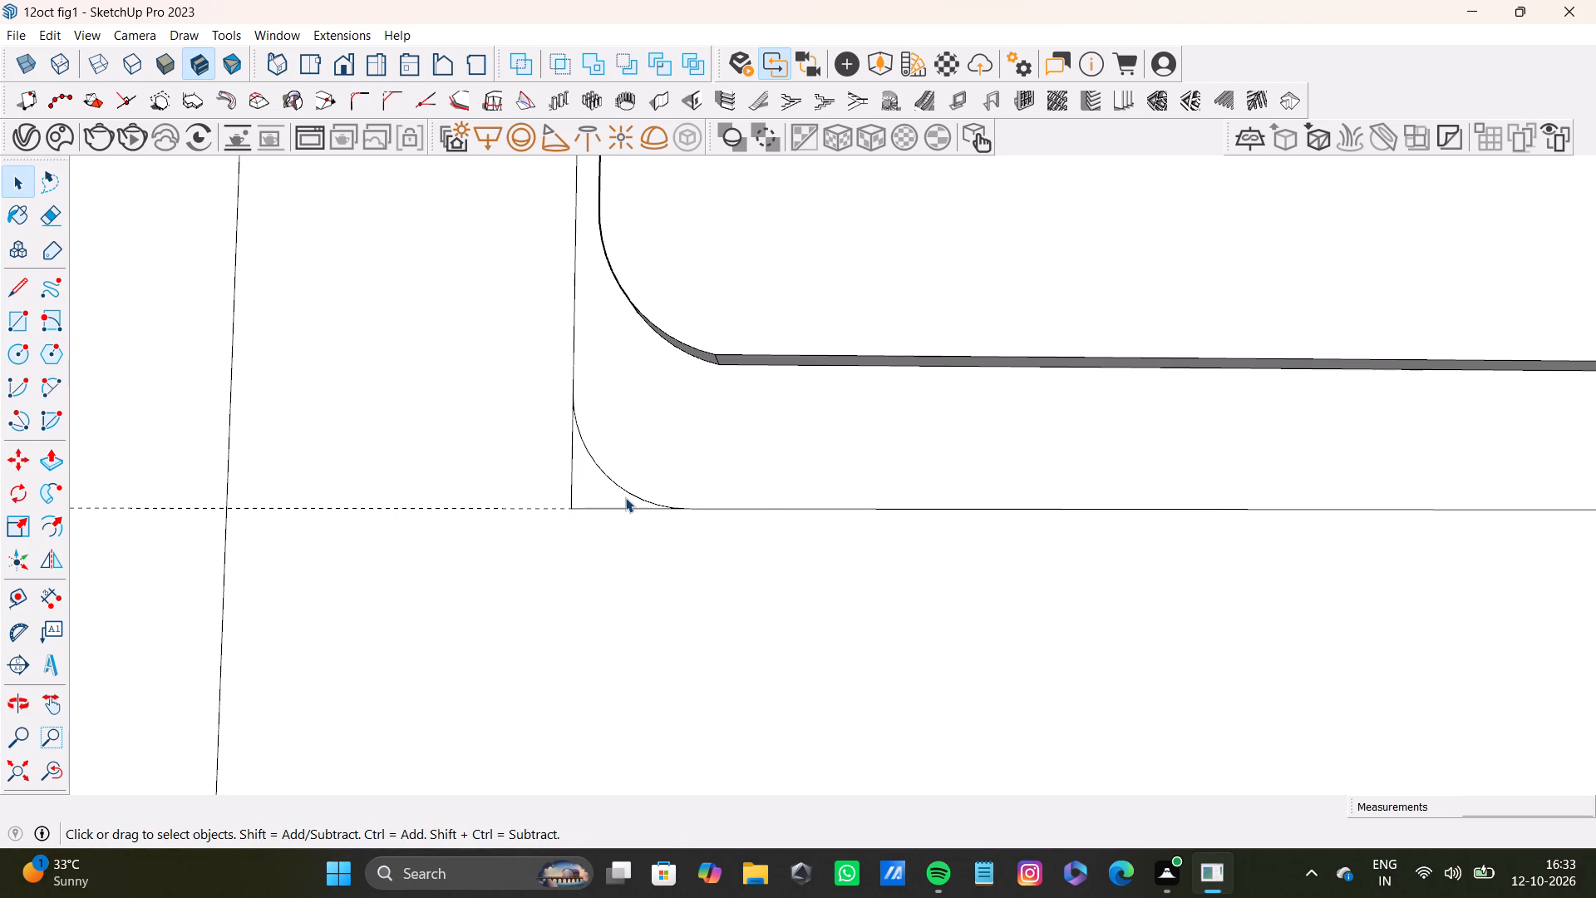
# Delete the two short straight edge segments outside the new arc at the L-shaped panel's inner corner.
pyautogui.scroll(5, 594, 540)
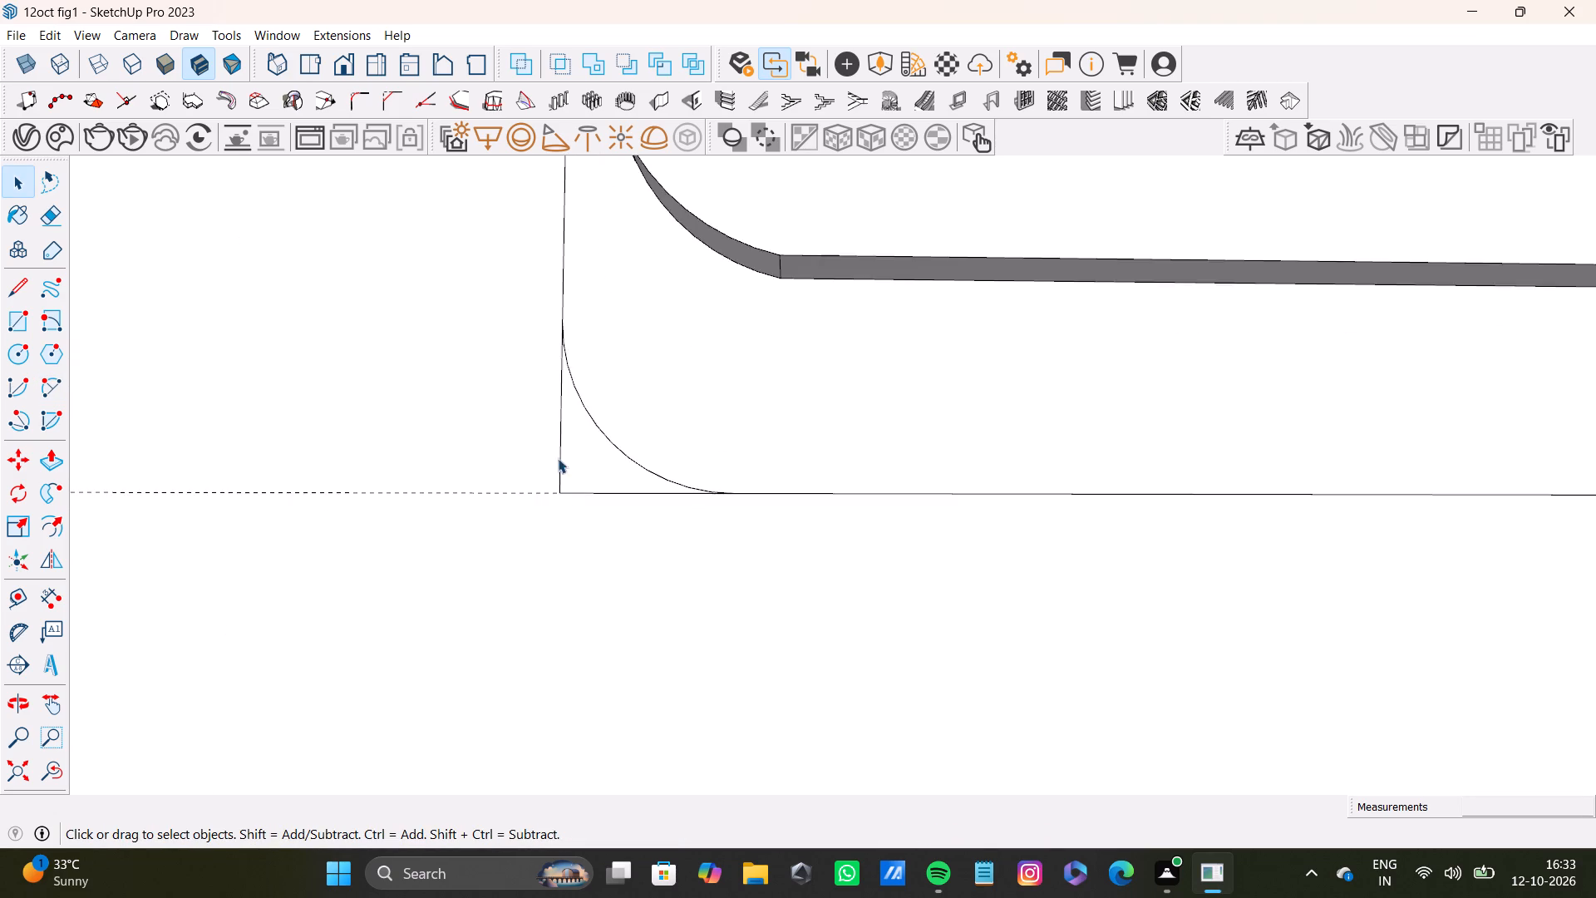
pyautogui.scroll(1, 558, 458)
pyautogui.click(563, 451)
pyautogui.press('Delete')
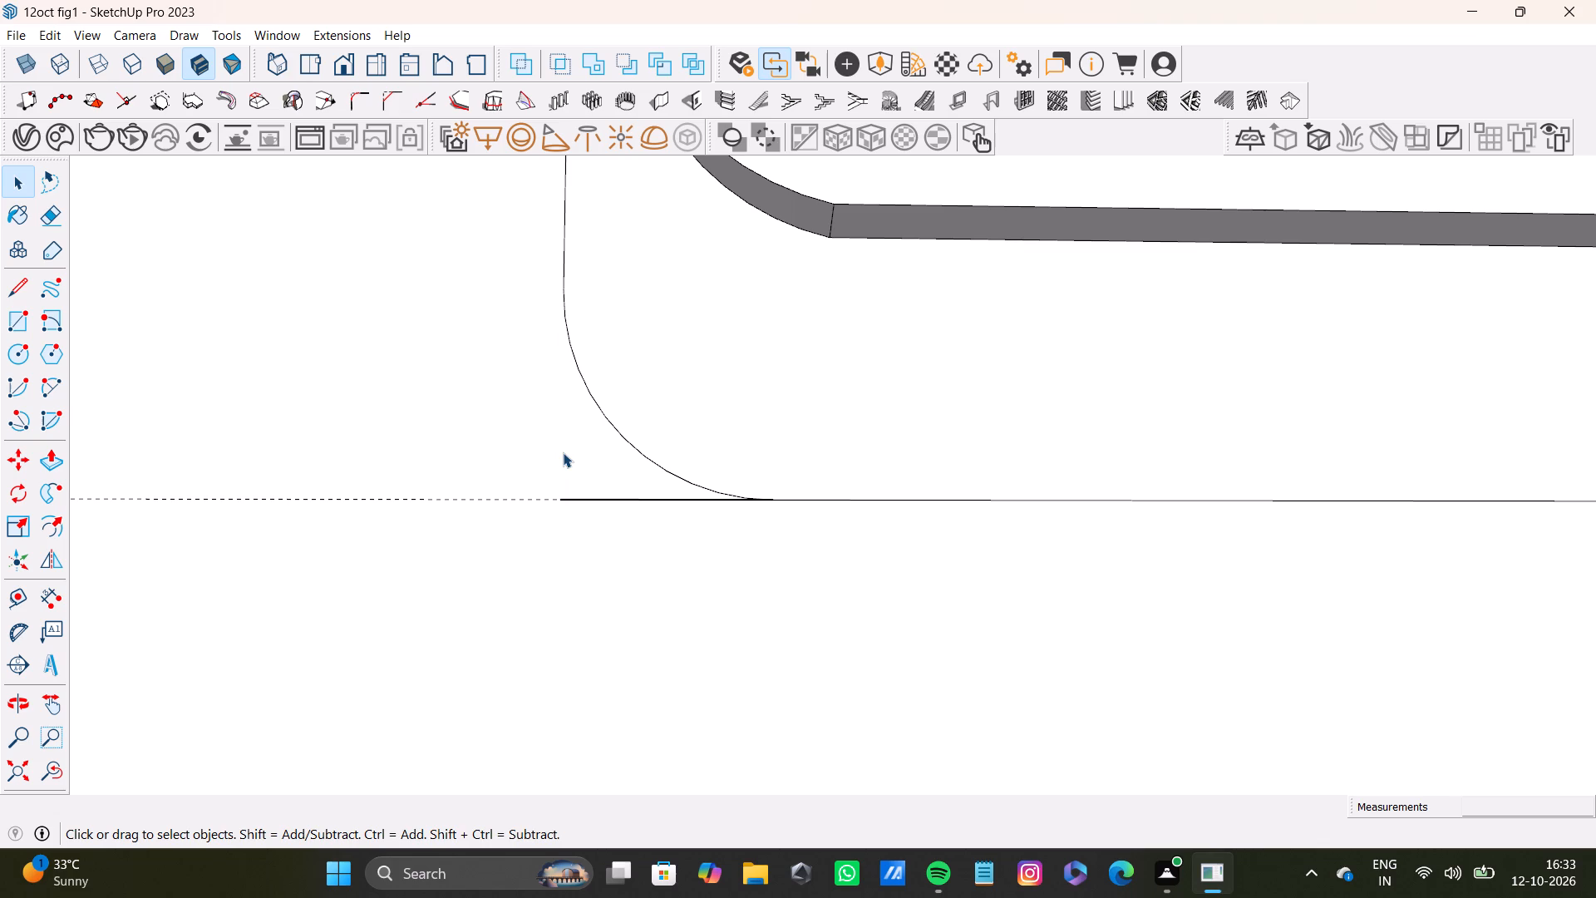
pyautogui.click(593, 498)
pyautogui.press('Delete')
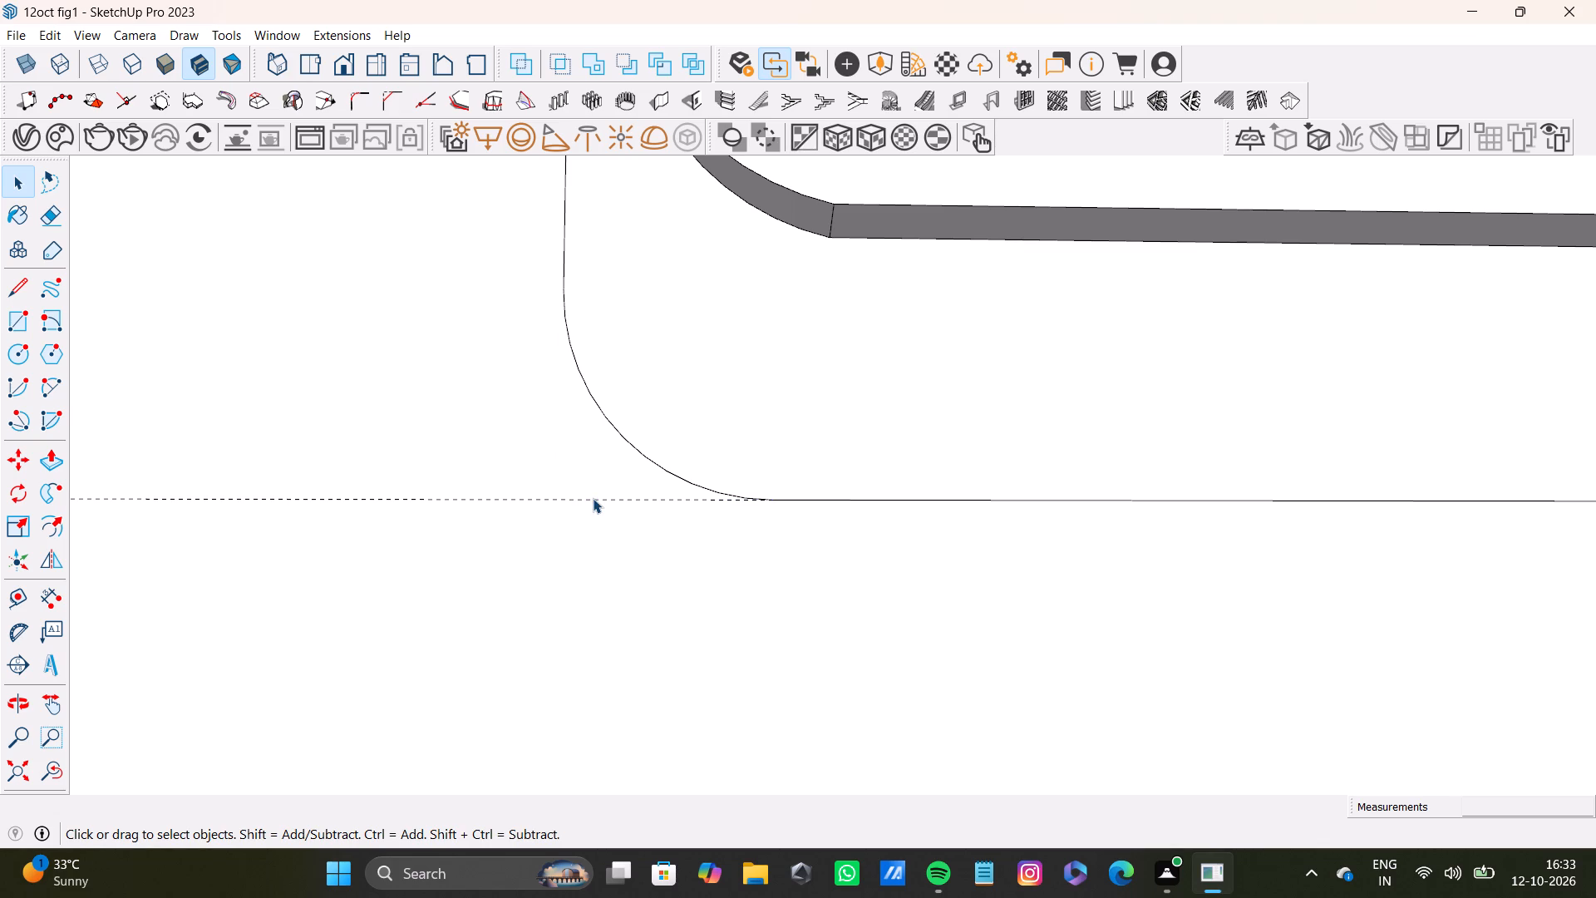
# Delete the horizontal guide line running along the low panel's top edge.
pyautogui.scroll(-20, 654, 68)
pyautogui.scroll(-4, 654, 68)
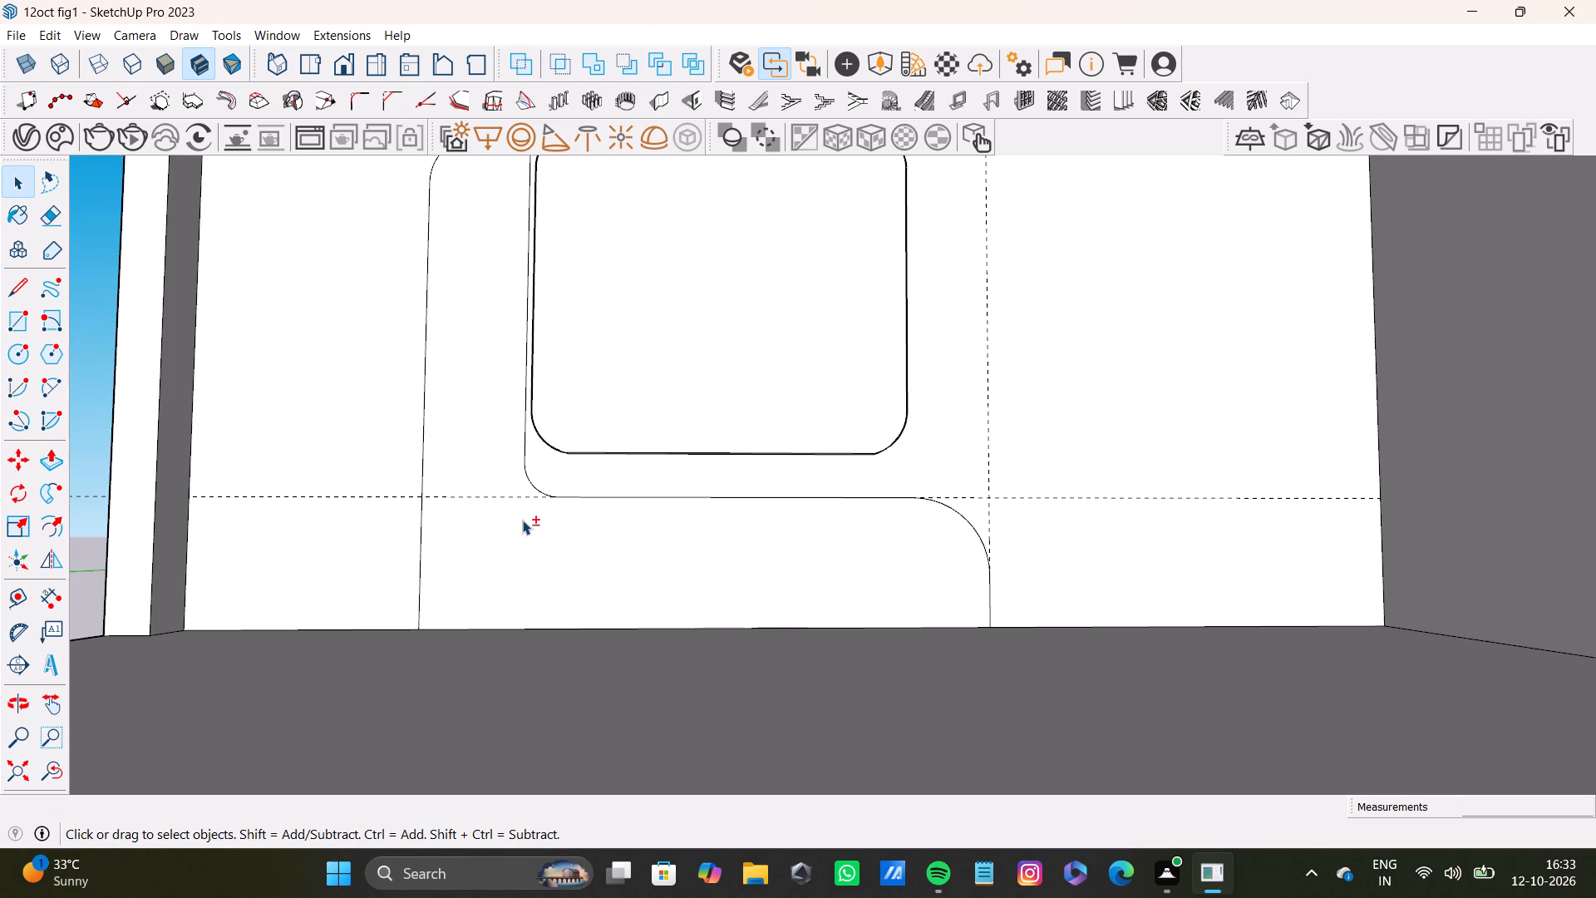
pyautogui.keyDown('shift'); pyautogui.moveTo(522, 520); pyautogui.dragTo(493, 604, button='middle'); pyautogui.keyUp('shift')
pyautogui.click(470, 544)
pyautogui.click(482, 481)
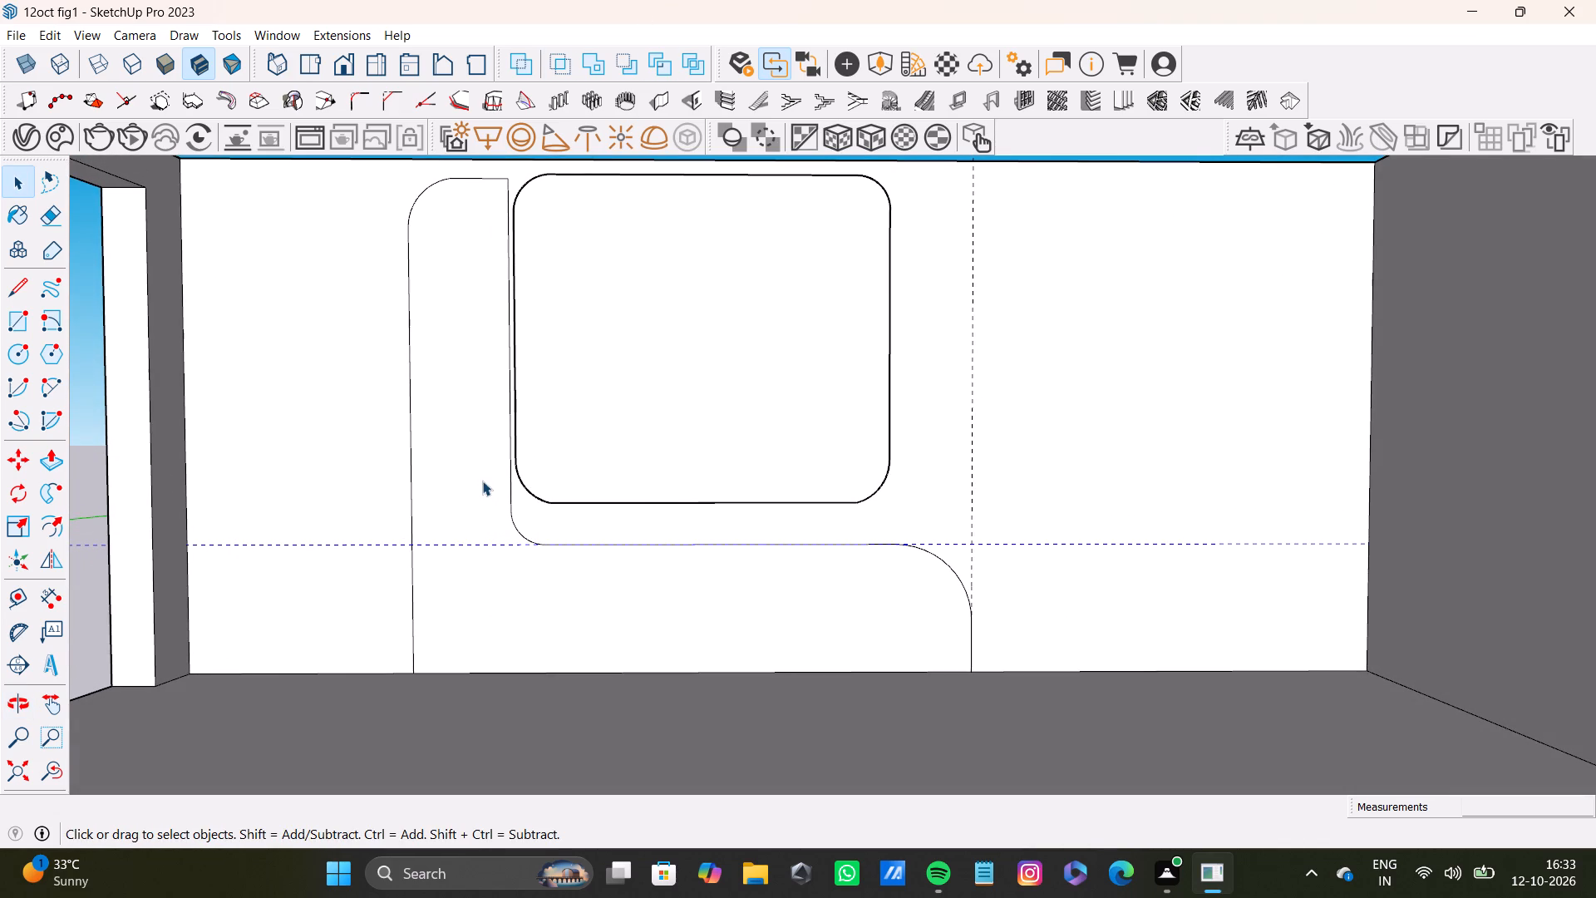
pyautogui.click(499, 545)
pyautogui.press('Delete')
# Push the raised rounded rectangle's front face back until it is flush with the back wall.
pyautogui.scroll(-5, 563, 464)
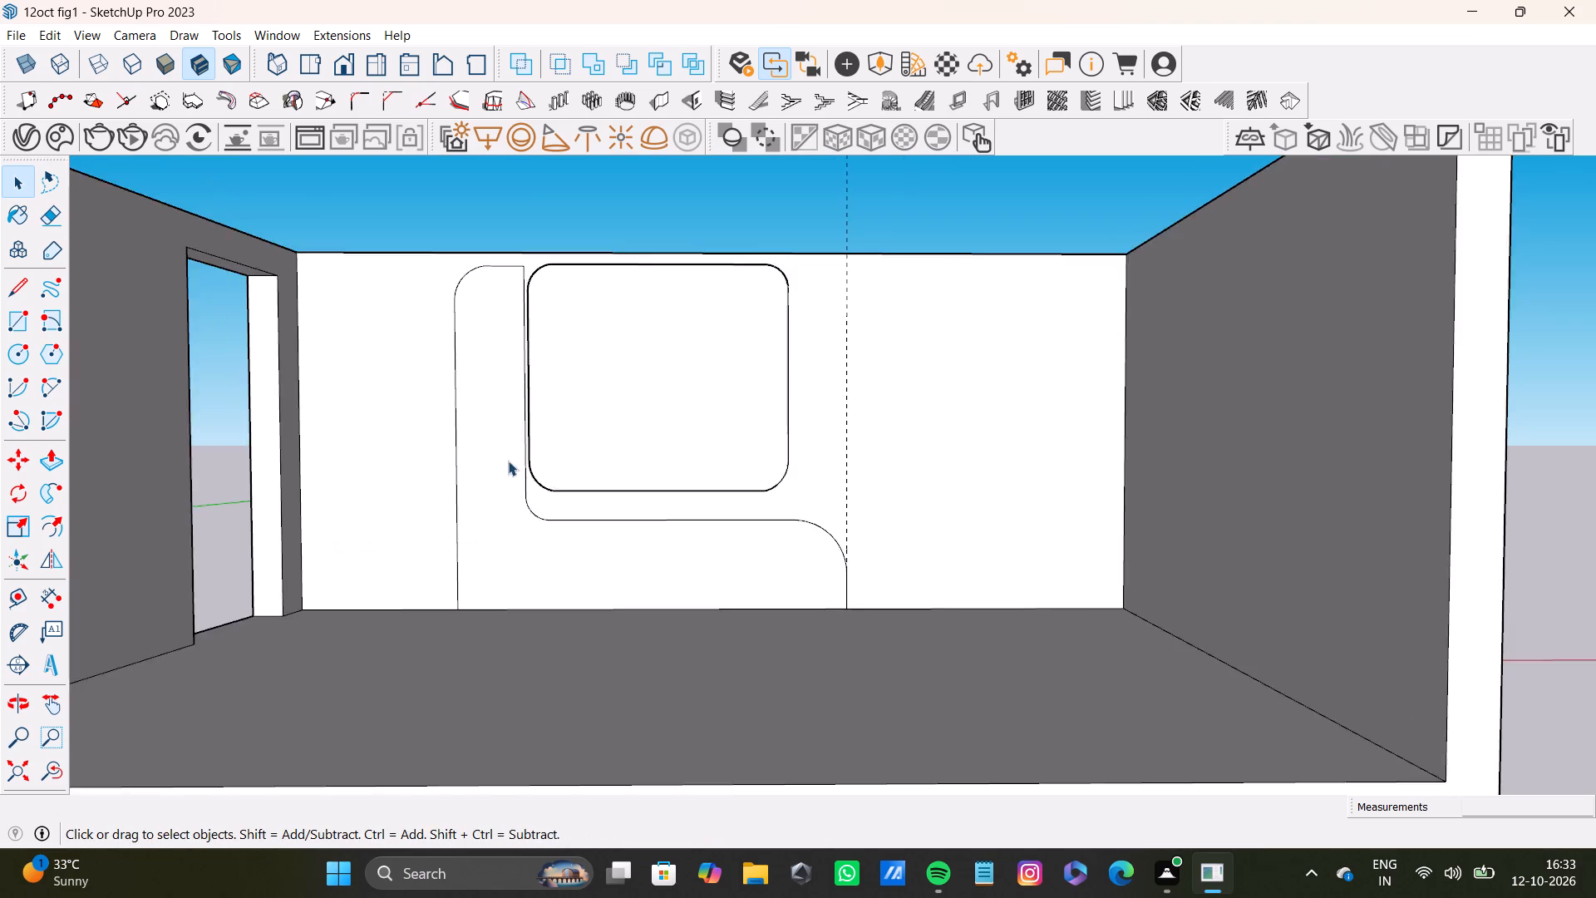
pyautogui.scroll(-3, 508, 461)
pyautogui.moveTo(511, 482); pyautogui.dragTo(489, 488, button='middle')
pyautogui.scroll(5, 530, 431)
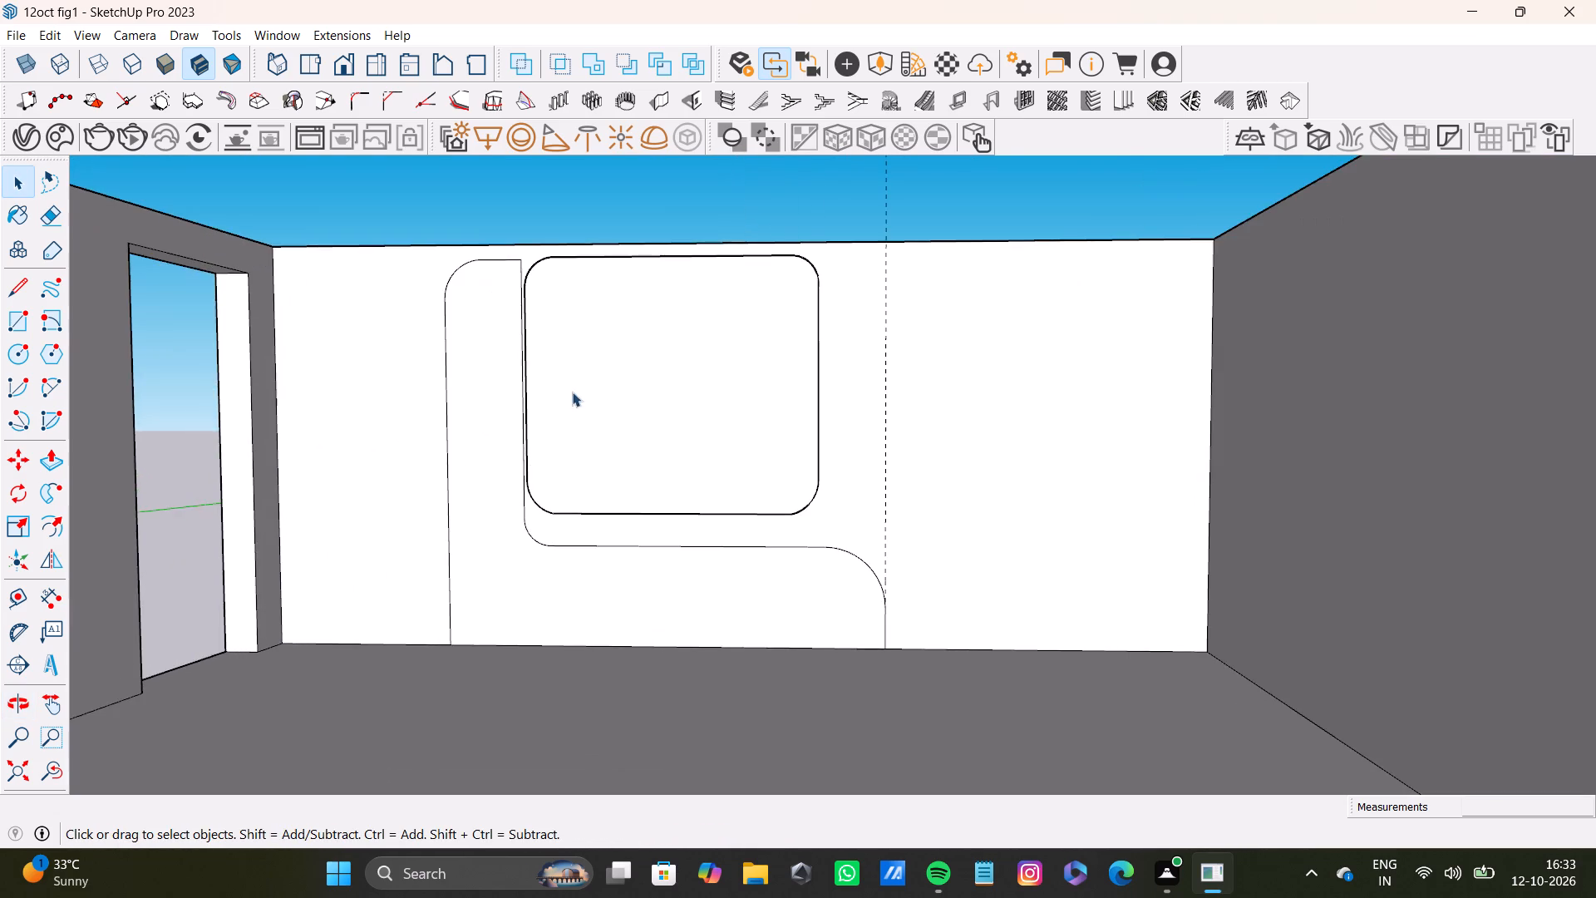
pyautogui.scroll(-4, 605, 401)
pyautogui.keyDown('shift'); pyautogui.moveTo(605, 402); pyautogui.dragTo(491, 689, button='middle'); pyautogui.keyUp('shift')
pyautogui.scroll(-1, 491, 689)
pyautogui.scroll(8, 494, 512)
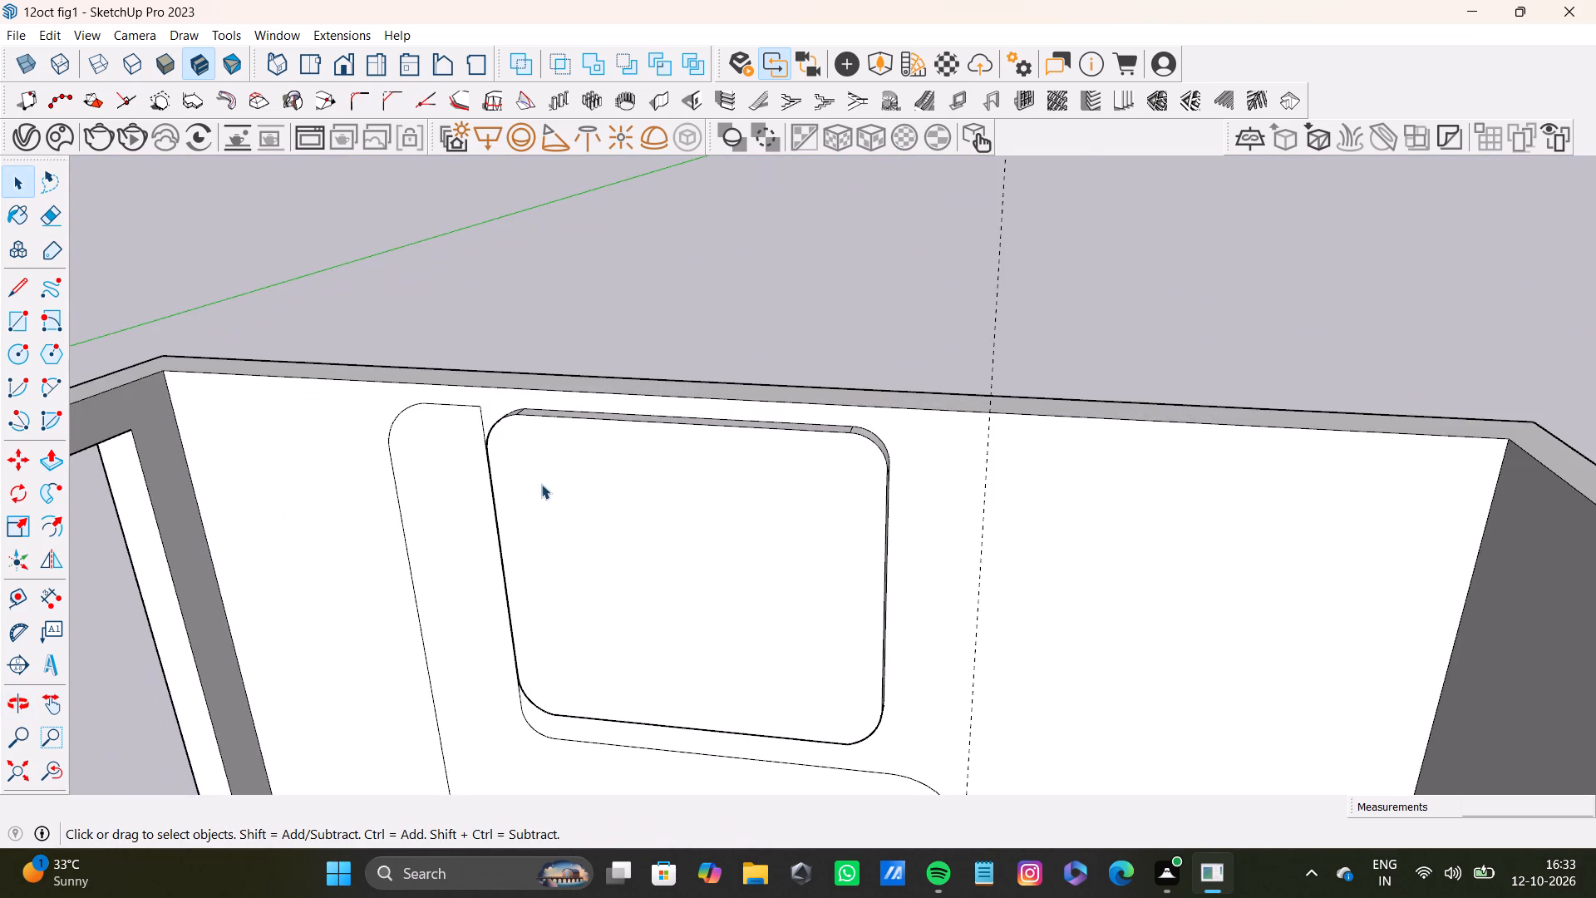
pyautogui.moveTo(541, 484); pyautogui.dragTo(659, 619, button='middle')
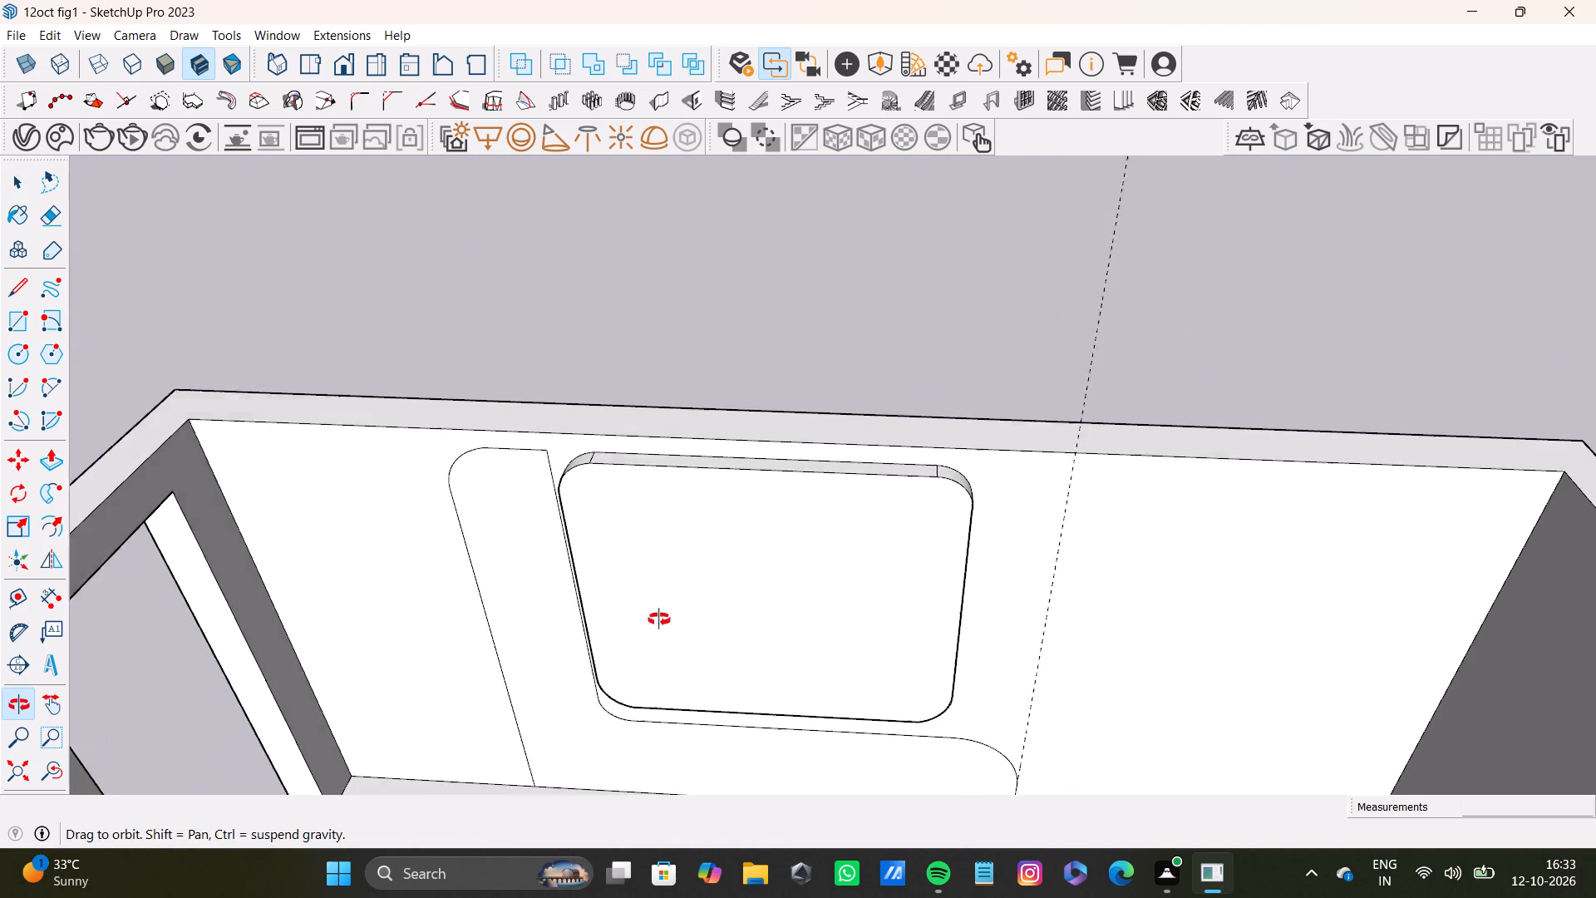
pyautogui.moveTo(659, 619); pyautogui.dragTo(660, 621, button='middle')
pyautogui.scroll(-4, 672, 596)
pyautogui.keyDown('shift'); pyautogui.moveTo(688, 609); pyautogui.dragTo(635, 550, button='middle'); pyautogui.keyUp('shift')
pyautogui.scroll(4, 603, 509)
pyautogui.keyDown('shift'); pyautogui.doubleClick(603, 508); pyautogui.keyUp('shift')
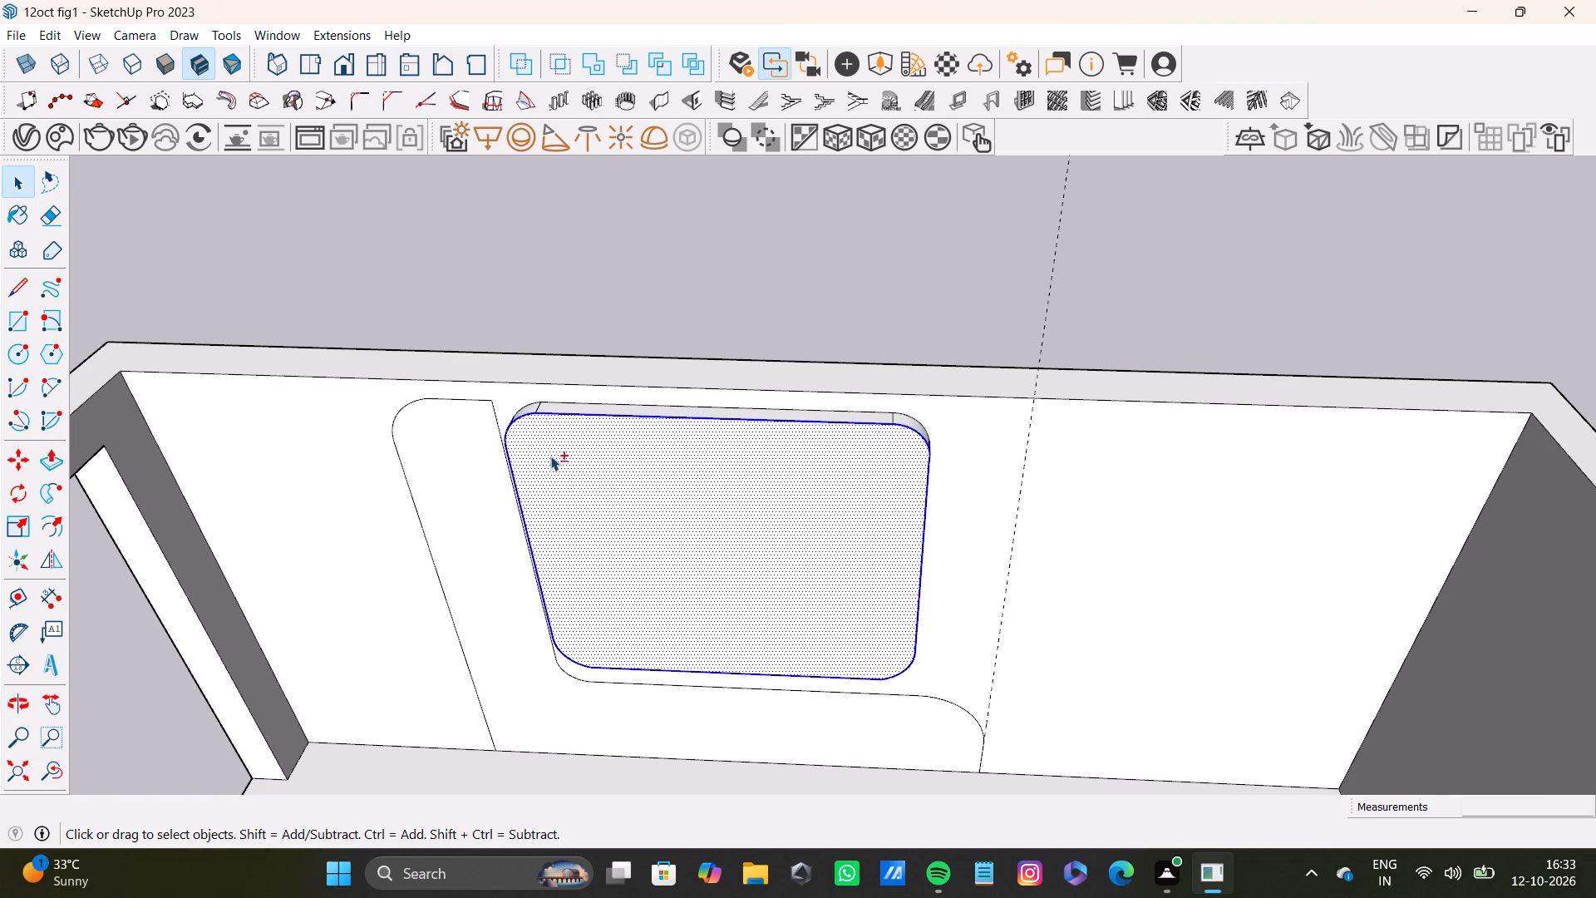
pyautogui.scroll(4, 548, 456)
pyautogui.keyDown('shift'); pyautogui.moveTo(559, 452); pyautogui.dragTo(569, 567, button='middle'); pyautogui.keyUp('shift')
pyautogui.scroll(4, 578, 529)
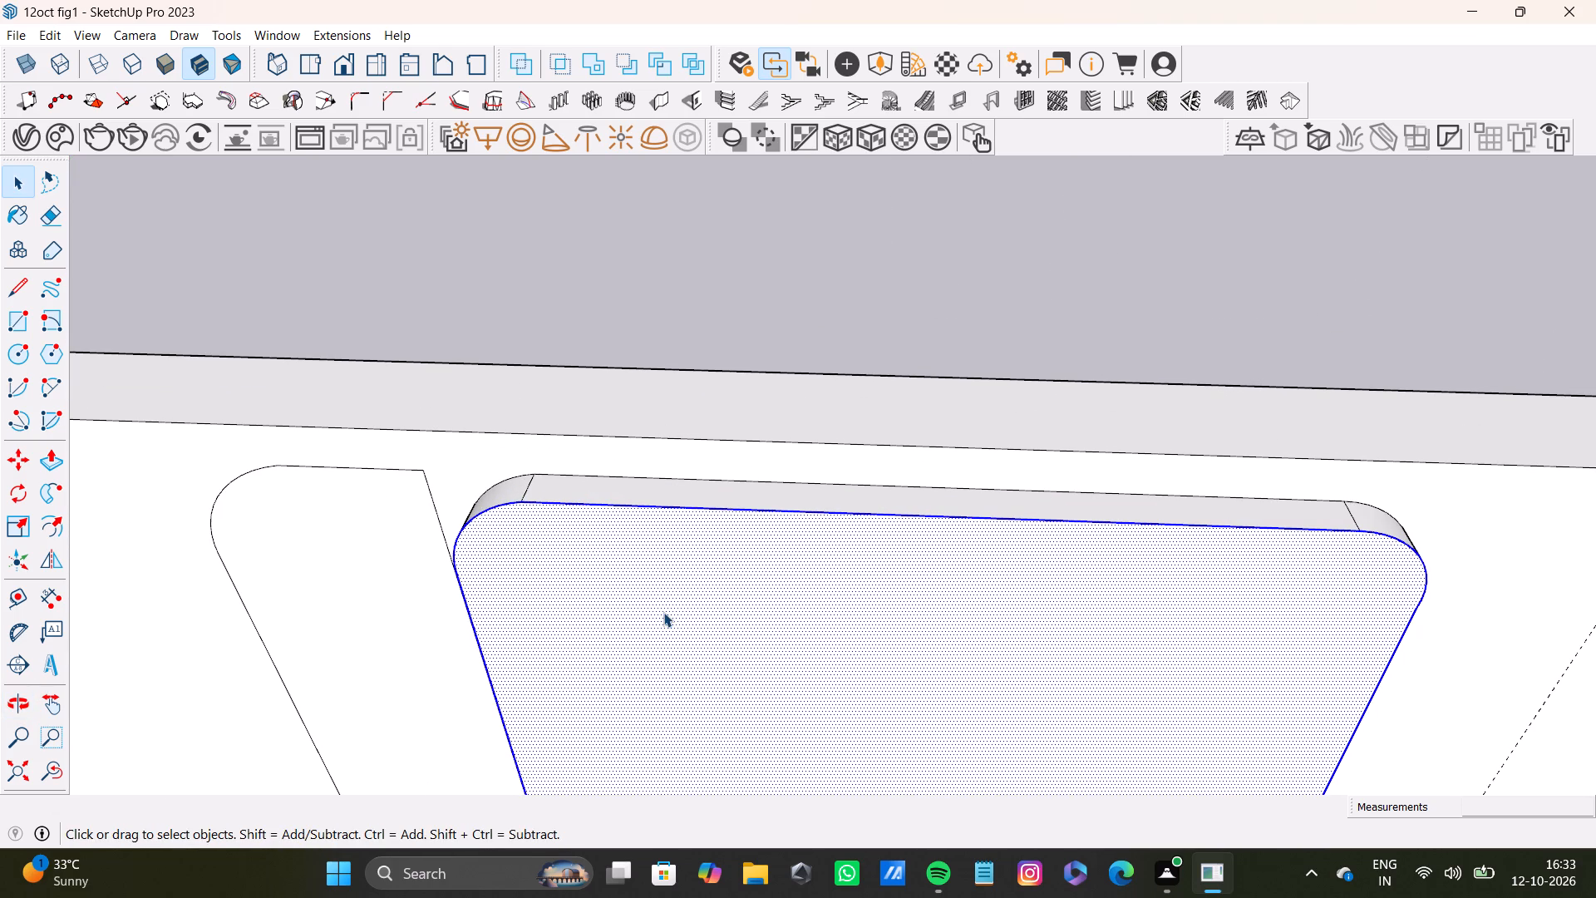
pyautogui.press('p')
pyautogui.moveTo(659, 593); pyautogui.dragTo(614, 533)
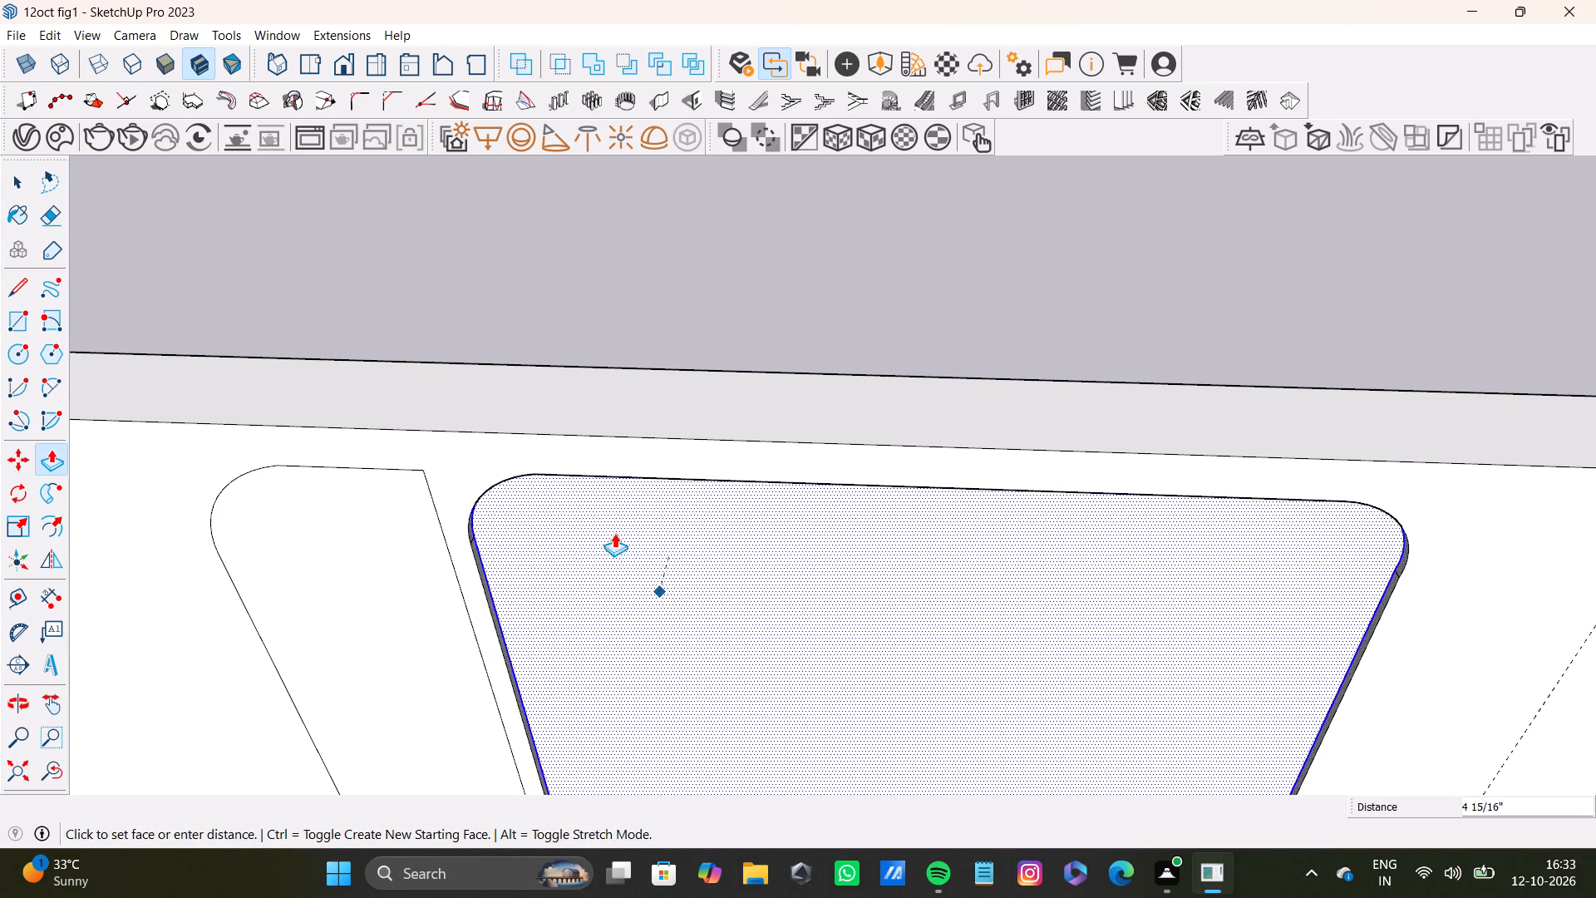
pyautogui.moveTo(614, 533); pyautogui.dragTo(572, 462)
pyautogui.scroll(-4, 600, 591)
pyautogui.press('space')
# Move the rounded rectangle with its outline about 8 1/8" along the red axis, away from the tall panel.
pyautogui.moveTo(701, 612); pyautogui.dragTo(611, 547, button='middle')
pyautogui.scroll(-4, 625, 575)
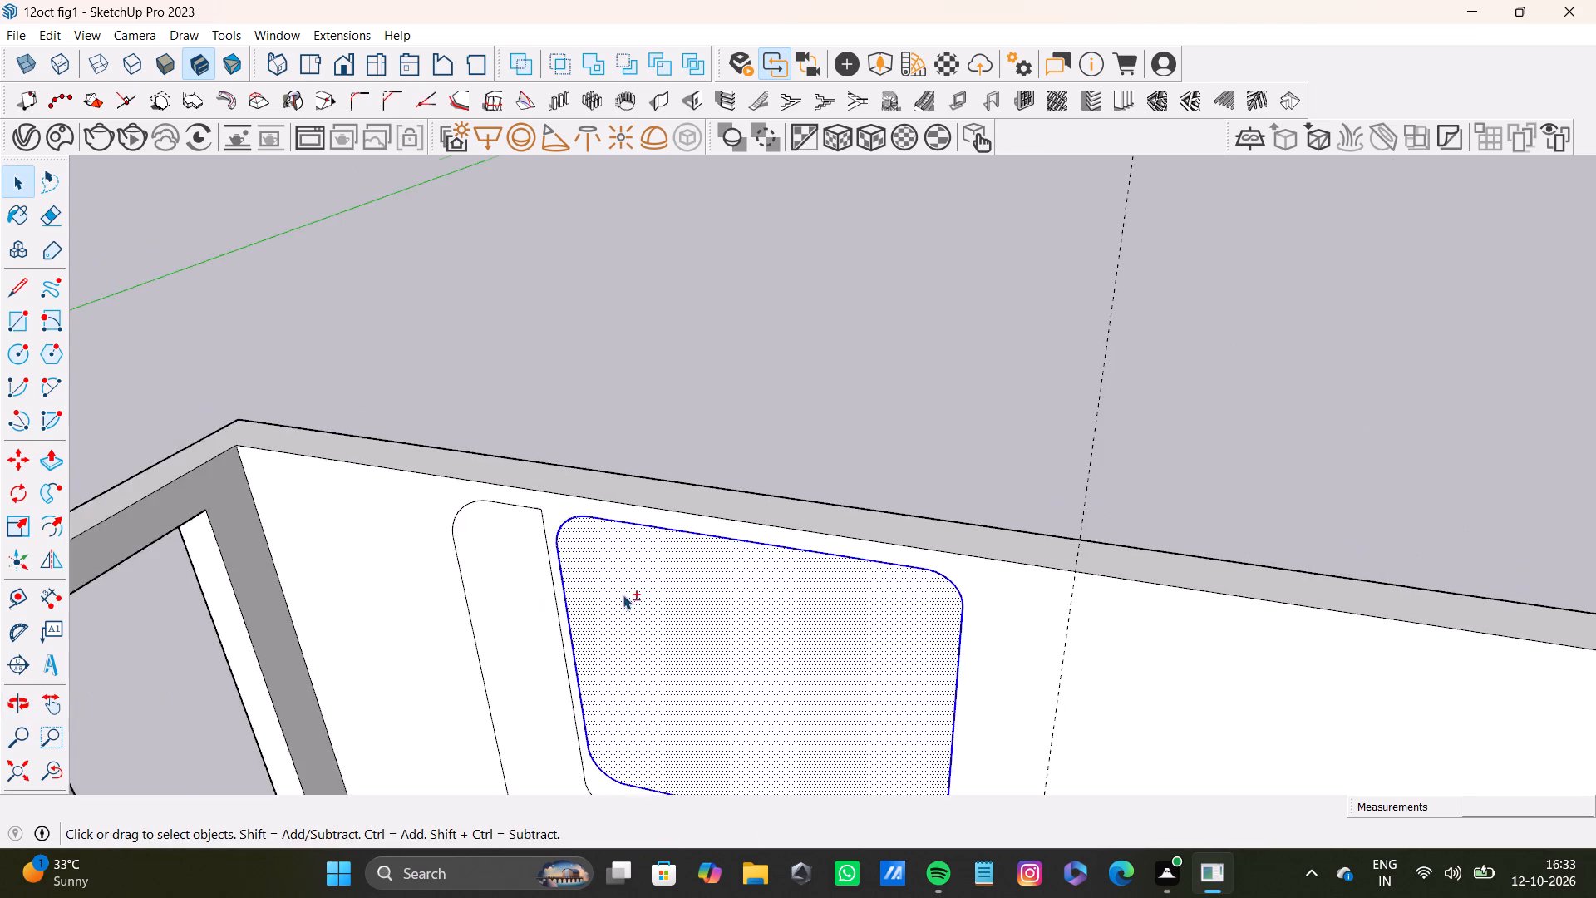
pyautogui.keyDown('shift'); pyautogui.moveTo(638, 583); pyautogui.dragTo(613, 393, button='middle'); pyautogui.keyUp('shift')
pyautogui.scroll(-1, 613, 393)
pyautogui.moveTo(600, 411); pyautogui.dragTo(677, 427, button='middle')
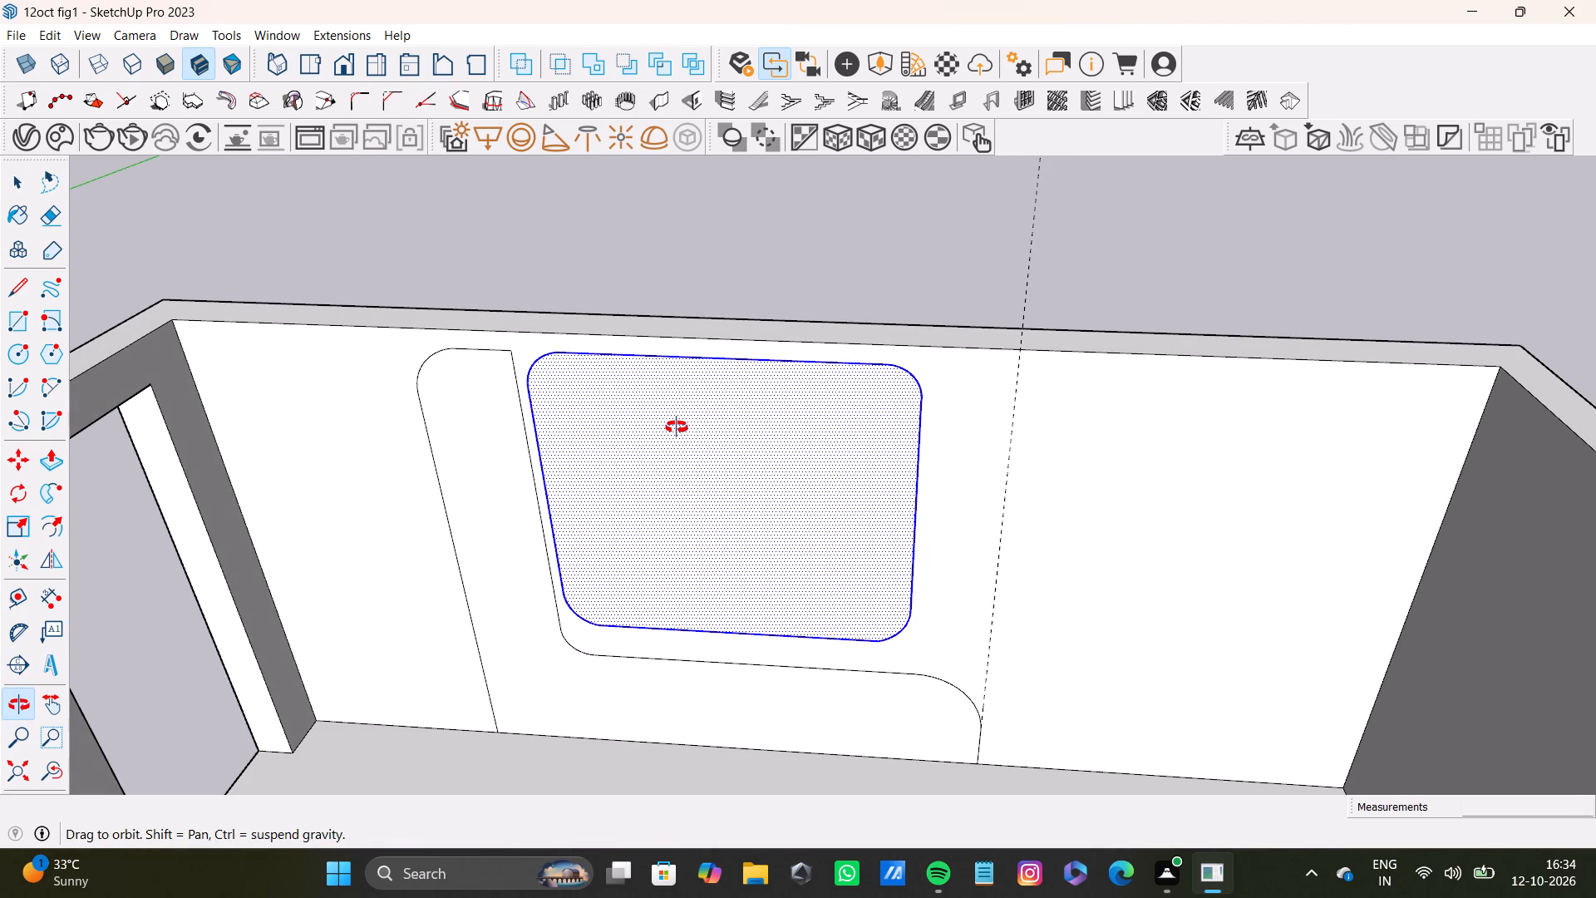
pyautogui.moveTo(677, 427); pyautogui.dragTo(678, 443, button='middle')
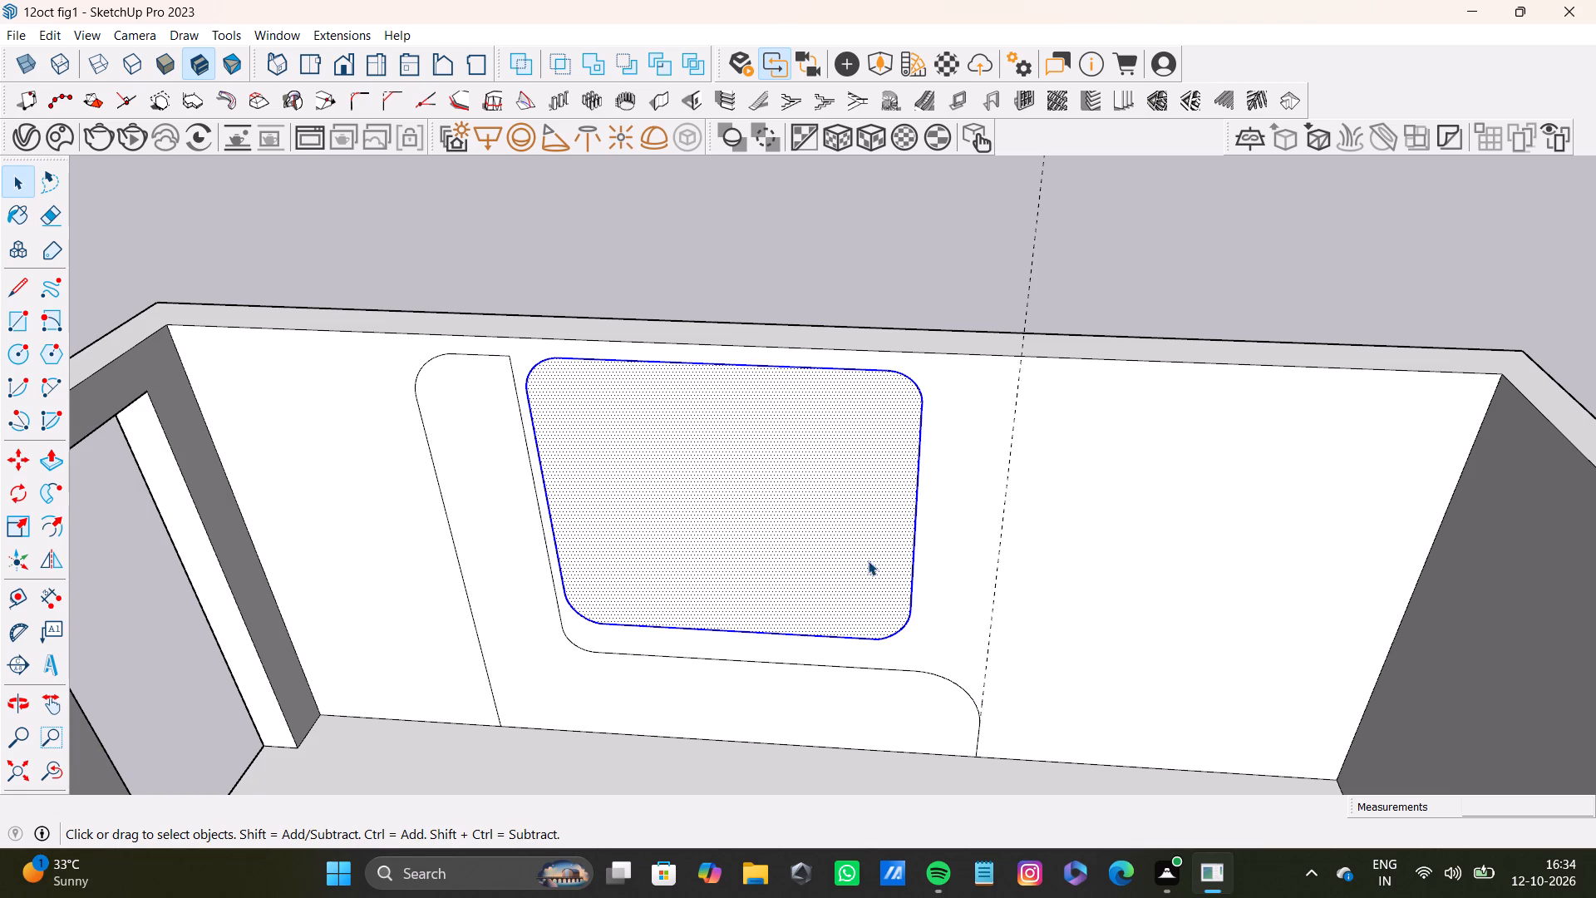
pyautogui.press('m')
pyautogui.click(903, 627)
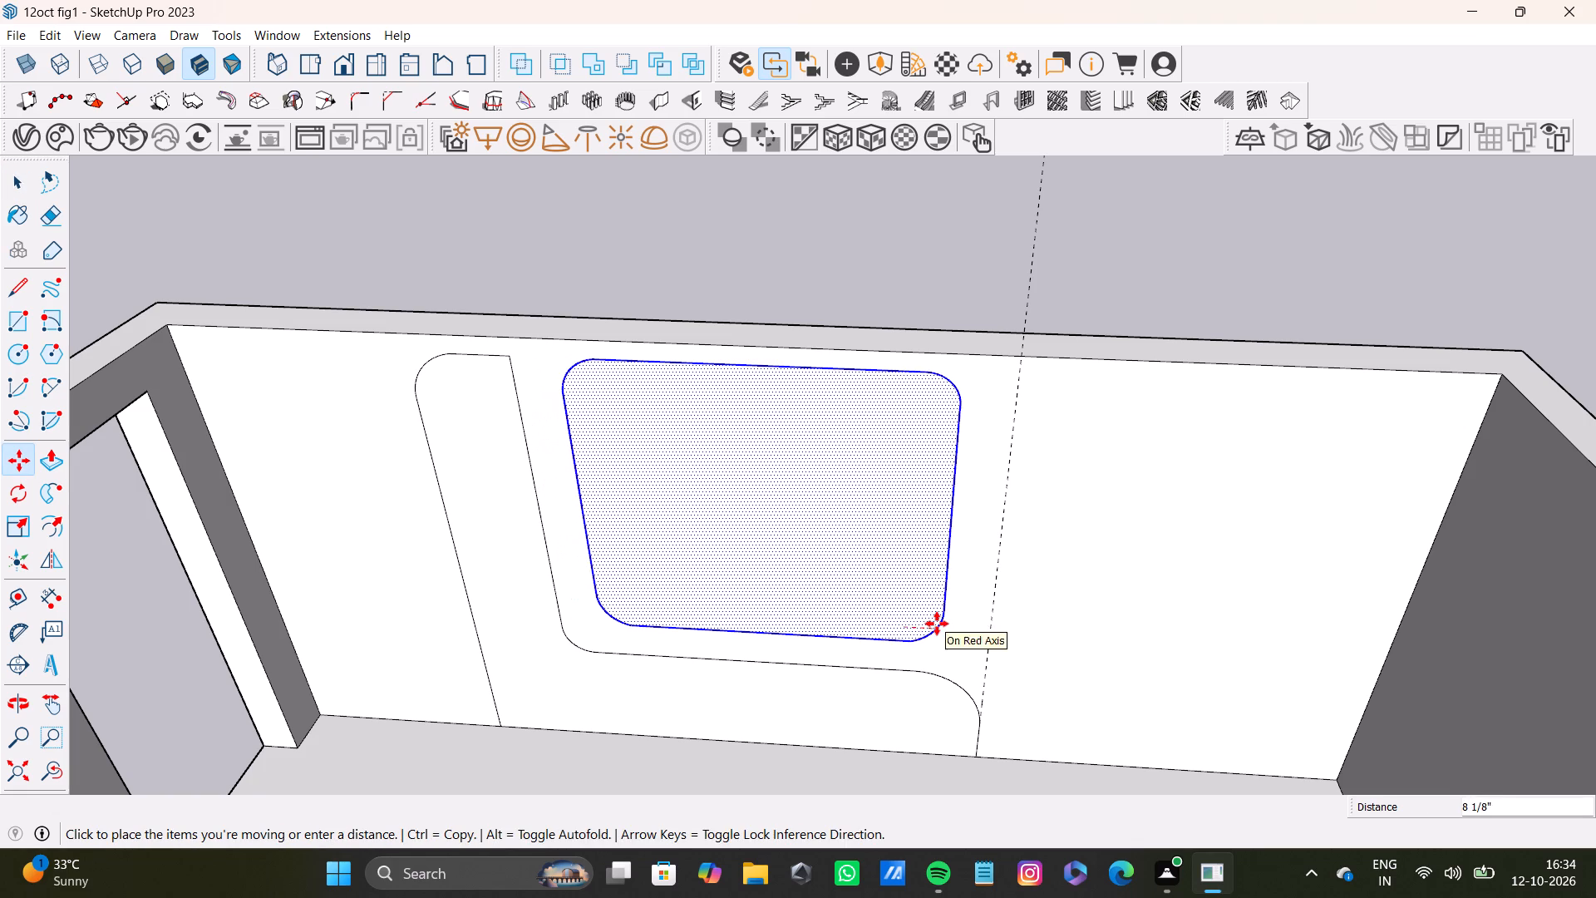
pyautogui.click(934, 625)
# Offset the outline of the L-shaped panel face inward to form a narrow border strip around it.
pyautogui.scroll(-3, 871, 640)
pyautogui.moveTo(835, 653); pyautogui.dragTo(835, 580, button='middle')
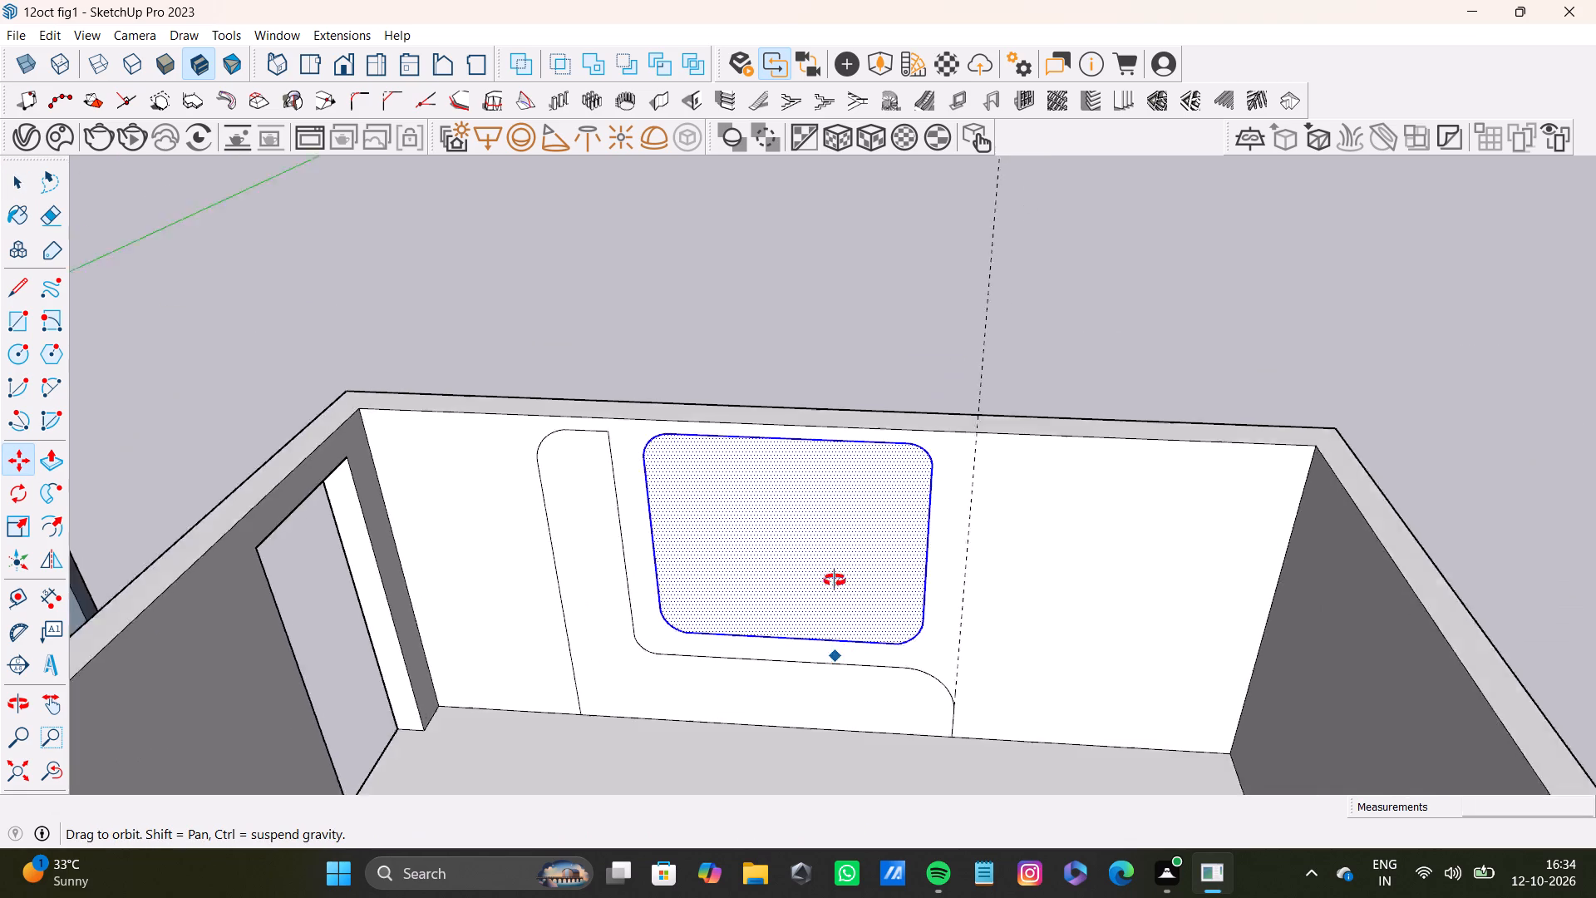
pyautogui.moveTo(835, 580); pyautogui.dragTo(786, 418, button='middle')
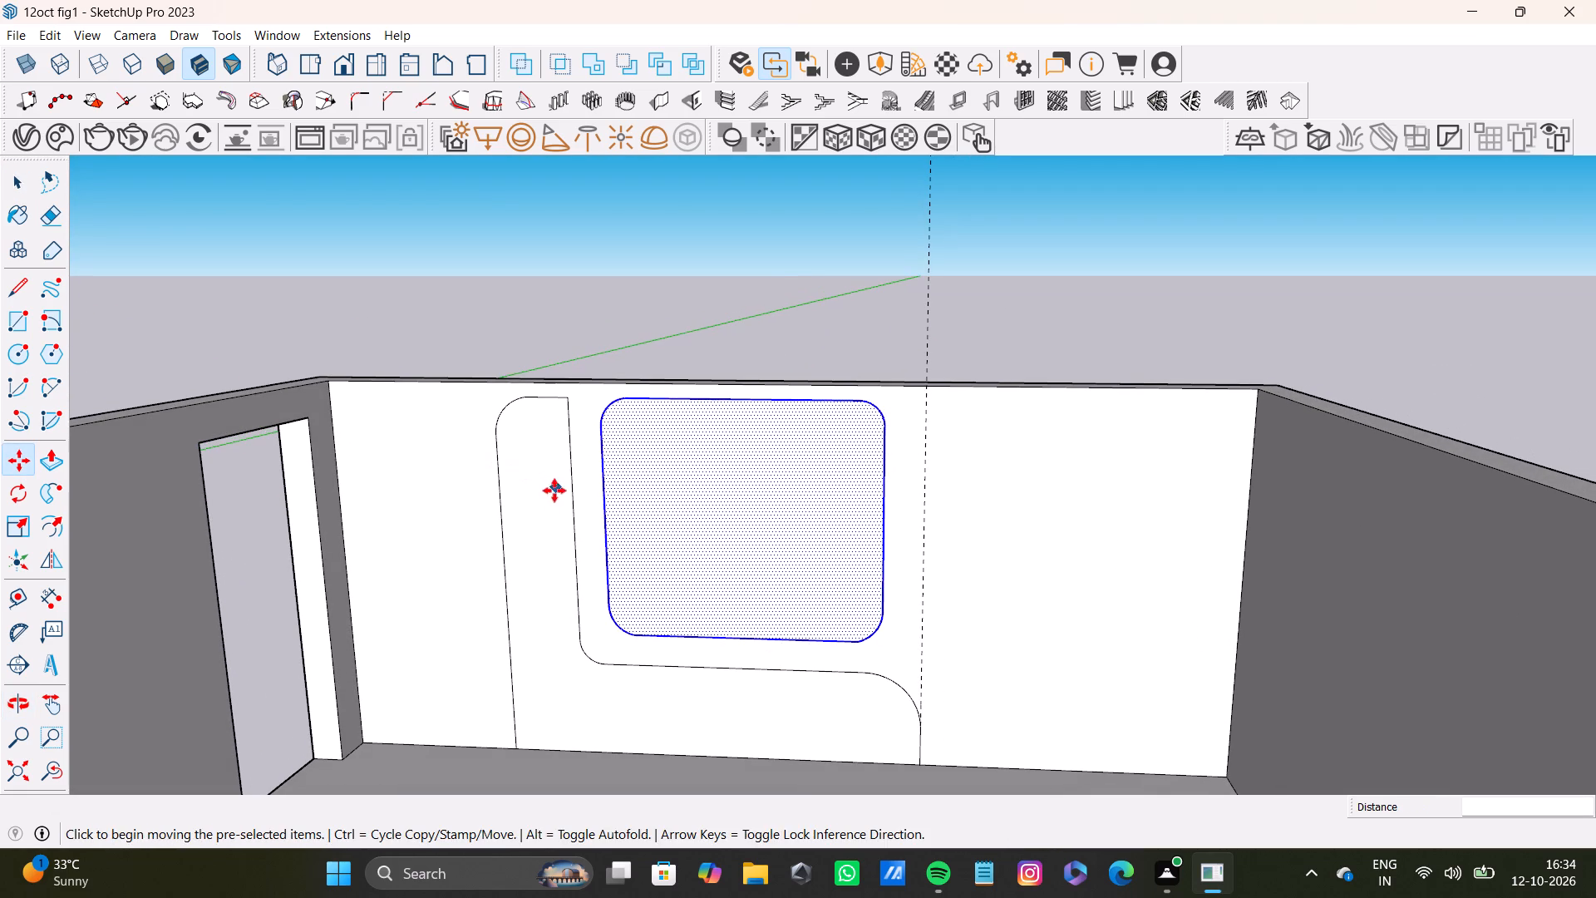
pyautogui.press('space')
pyautogui.click(550, 503)
pyautogui.press('f')
pyautogui.moveTo(549, 503); pyautogui.dragTo(549, 507)
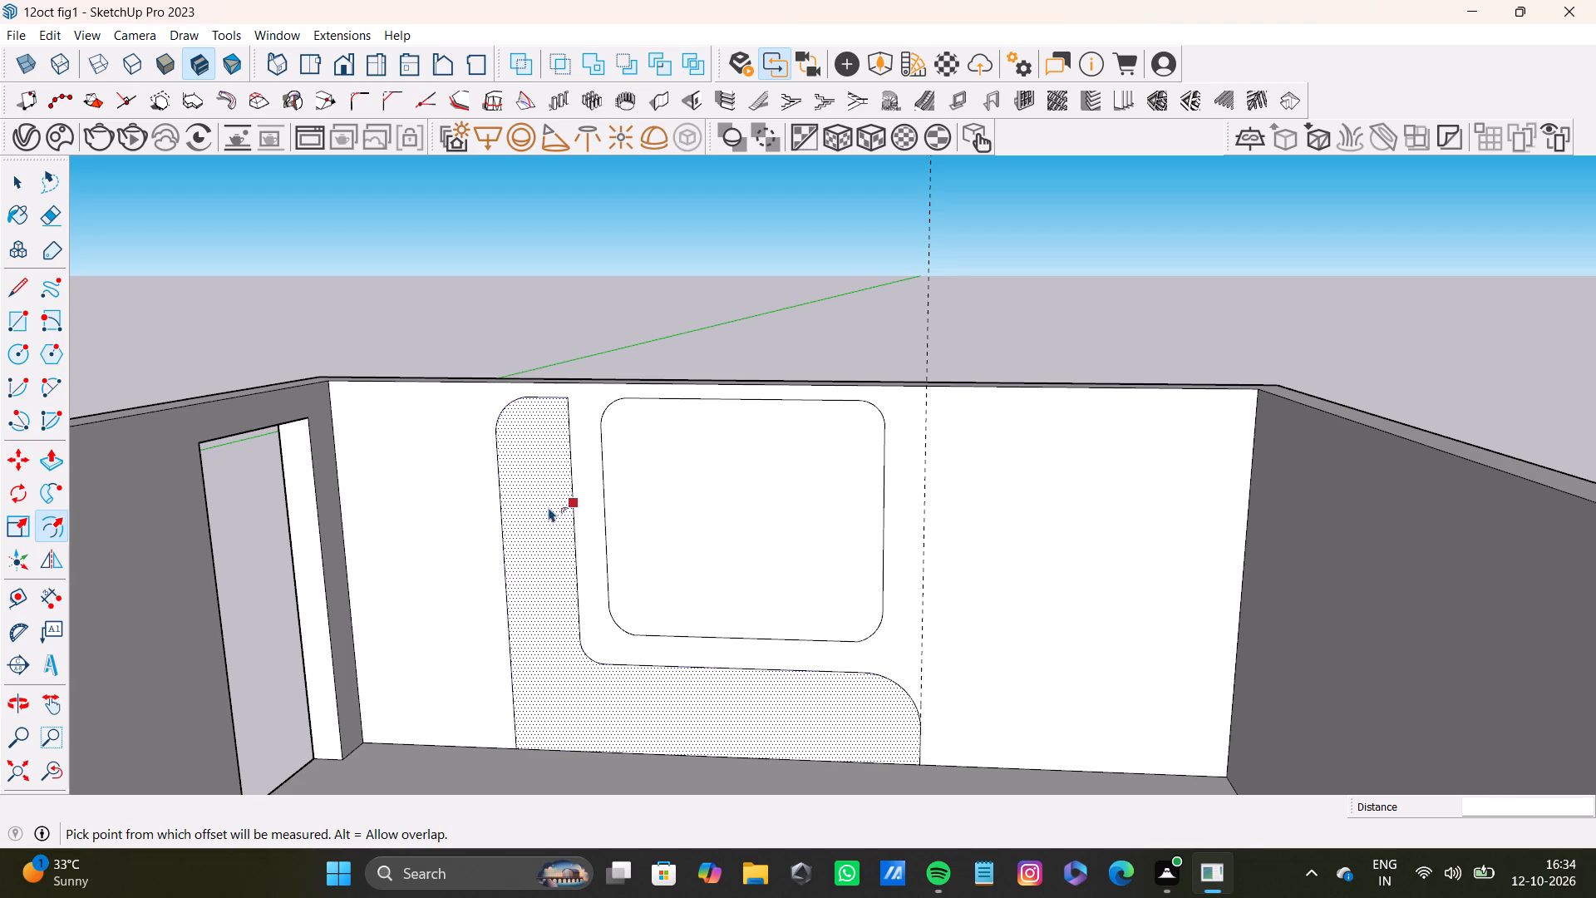
pyautogui.moveTo(549, 507); pyautogui.dragTo(564, 509)
pyautogui.press('space')
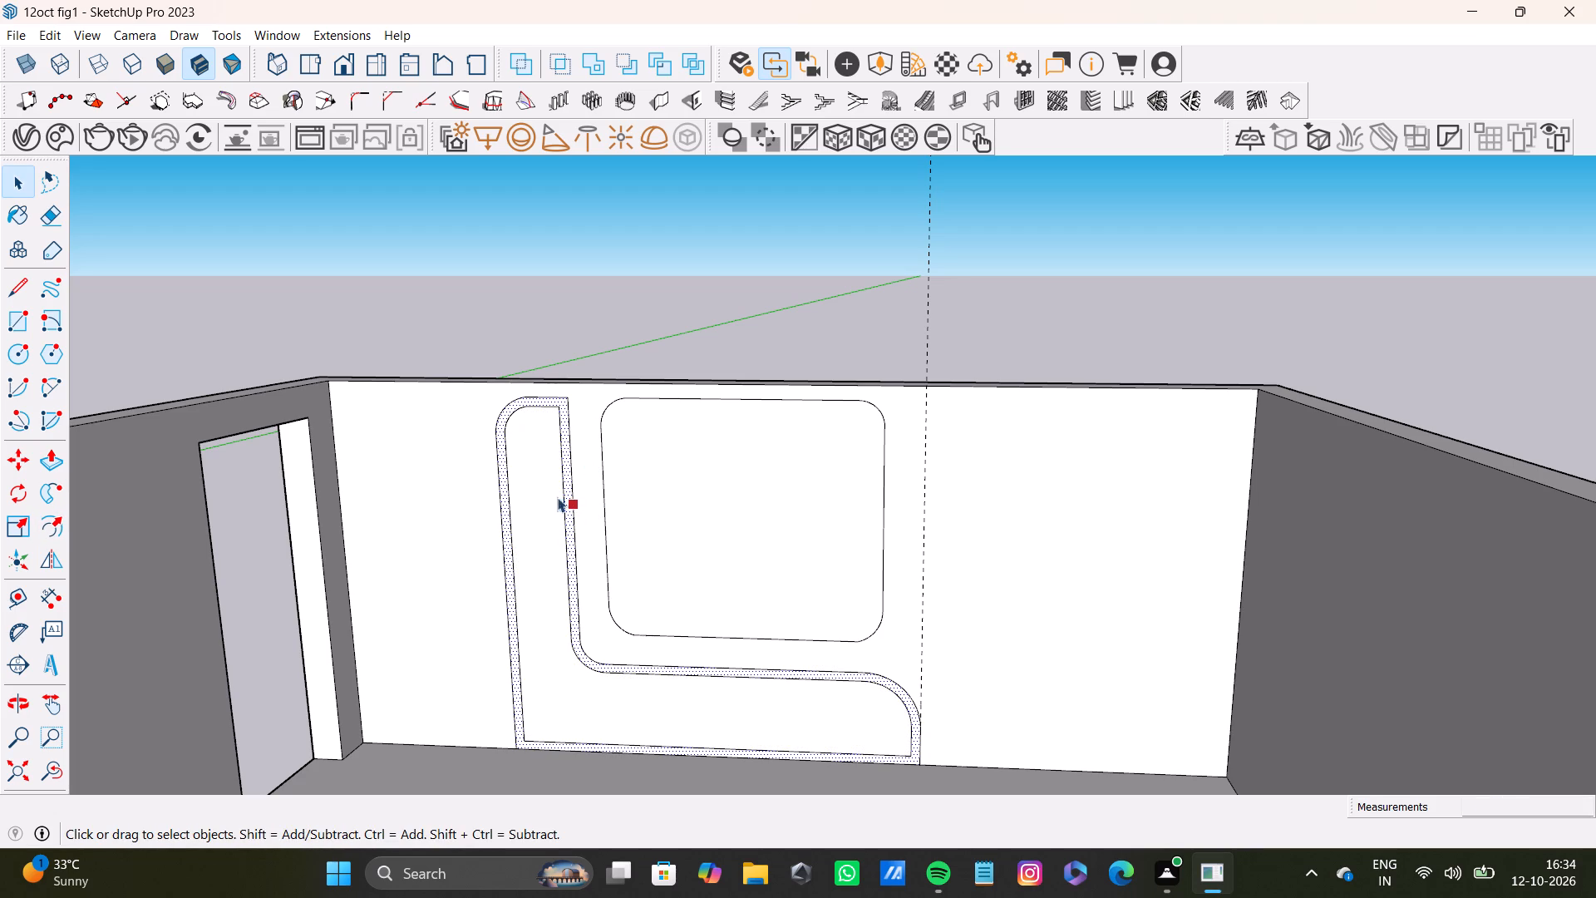
# Extrude the L-shaped panel's border strip about 6 3/4" out from the back wall.
pyautogui.click(505, 518)
pyautogui.press('p')
pyautogui.moveTo(505, 518); pyautogui.dragTo(507, 540)
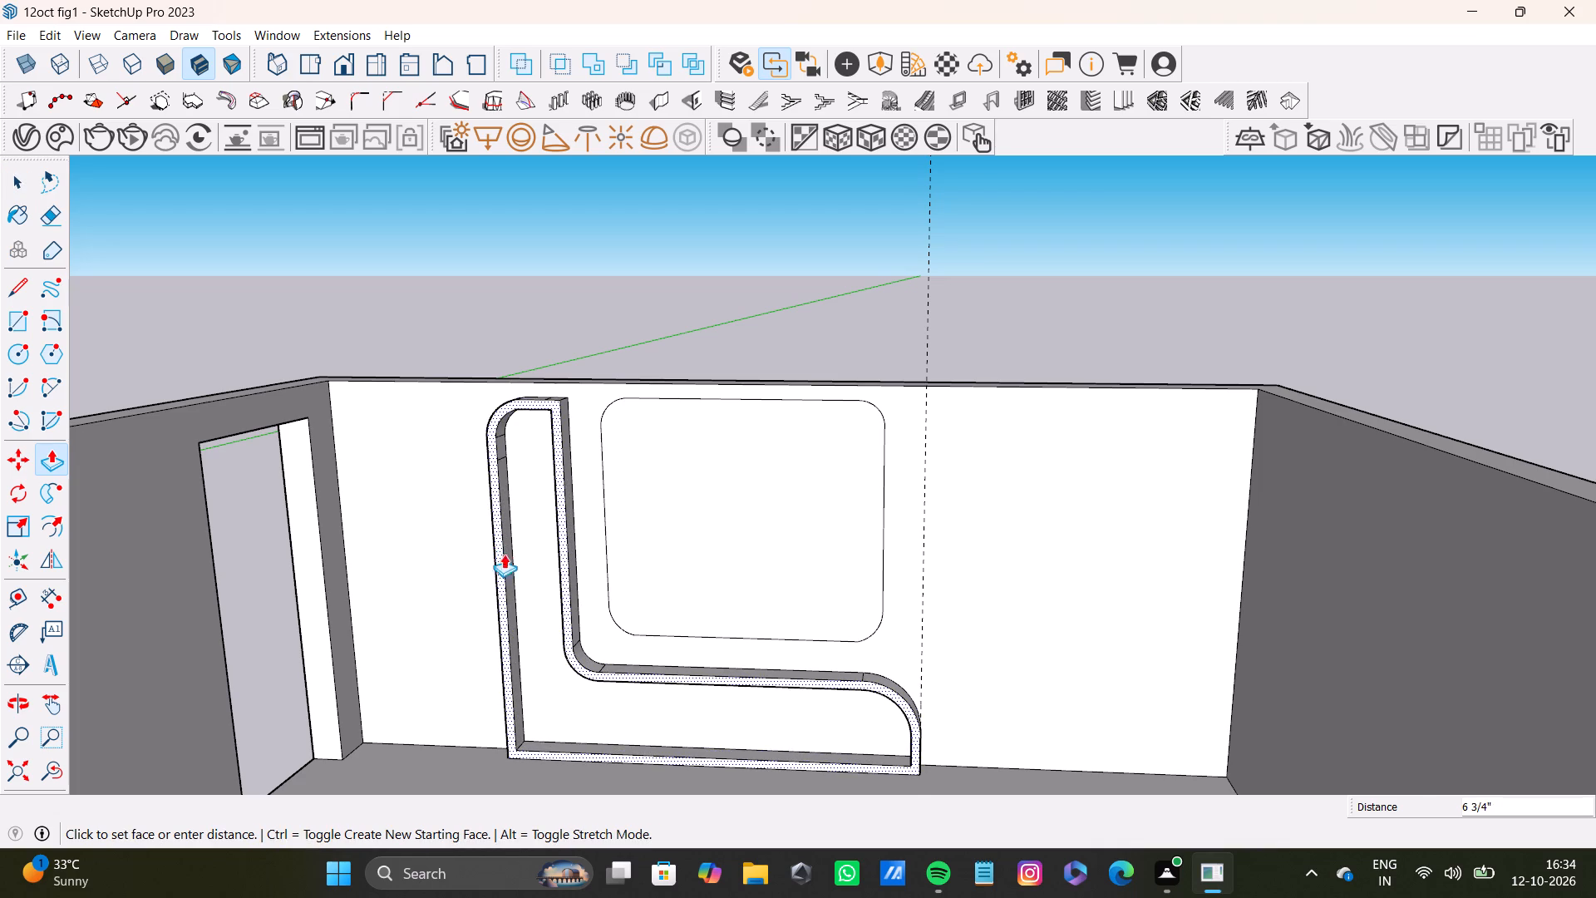
# Widen the rounded rectangle along the red axis, scaling 1.06 toward the tall panel and 1.03 on its opposite side.
pyautogui.scroll(-8, 518, 578)
pyautogui.moveTo(557, 590); pyautogui.dragTo(553, 703, button='middle')
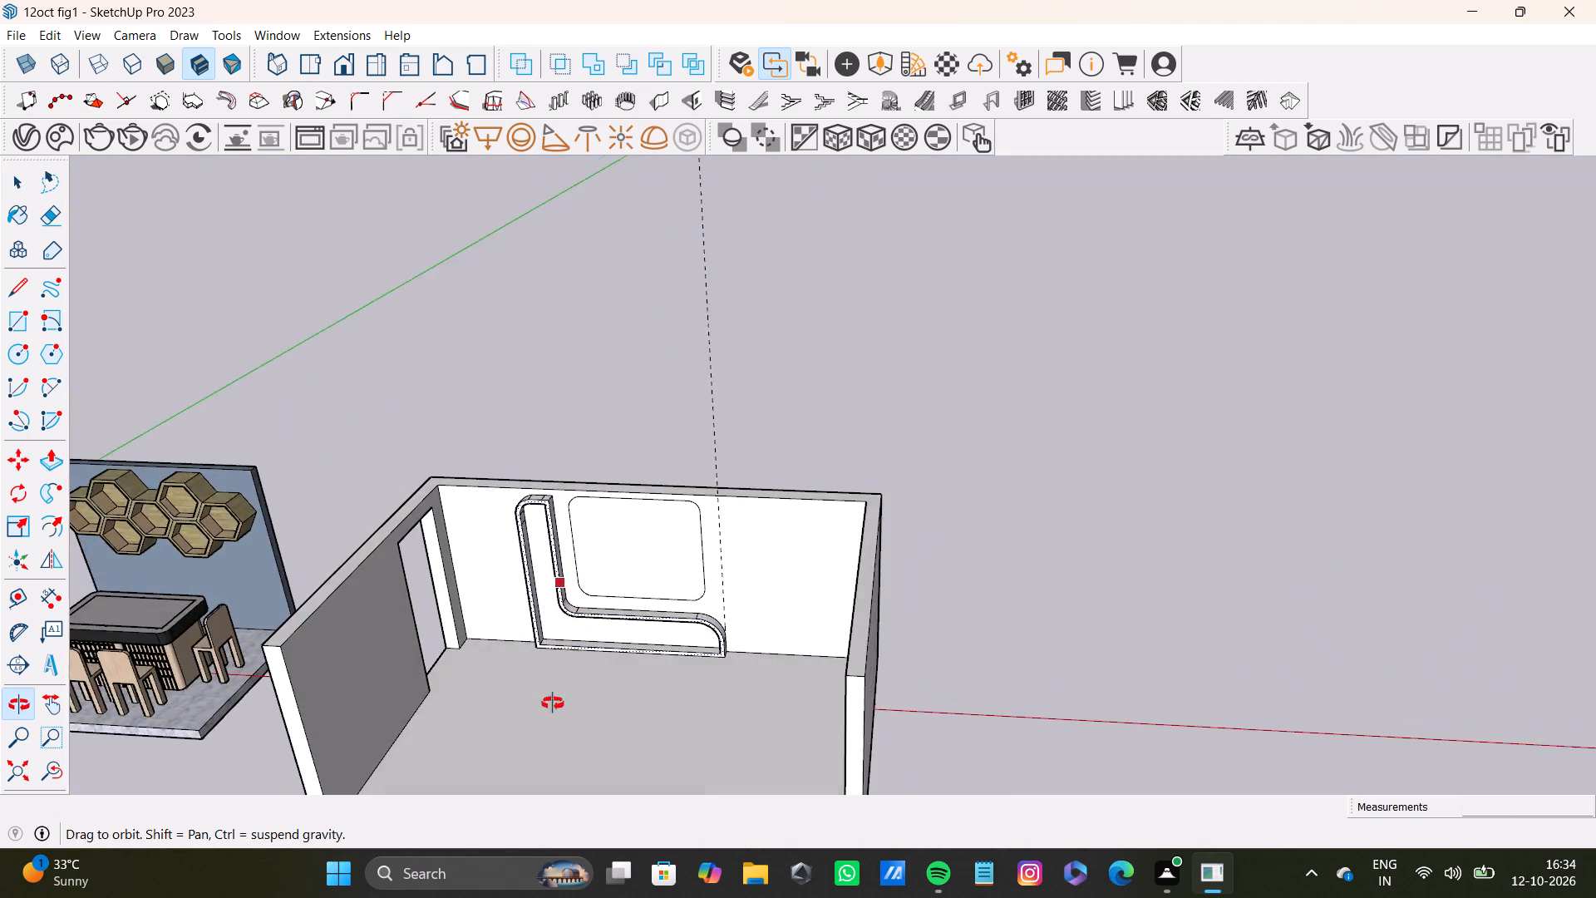
pyautogui.moveTo(553, 703); pyautogui.dragTo(559, 703, button='middle')
pyautogui.scroll(9, 658, 645)
pyautogui.moveTo(614, 585); pyautogui.dragTo(618, 562, button='middle')
pyautogui.scroll(1, 615, 585)
pyautogui.press('space')
pyautogui.click(625, 453)
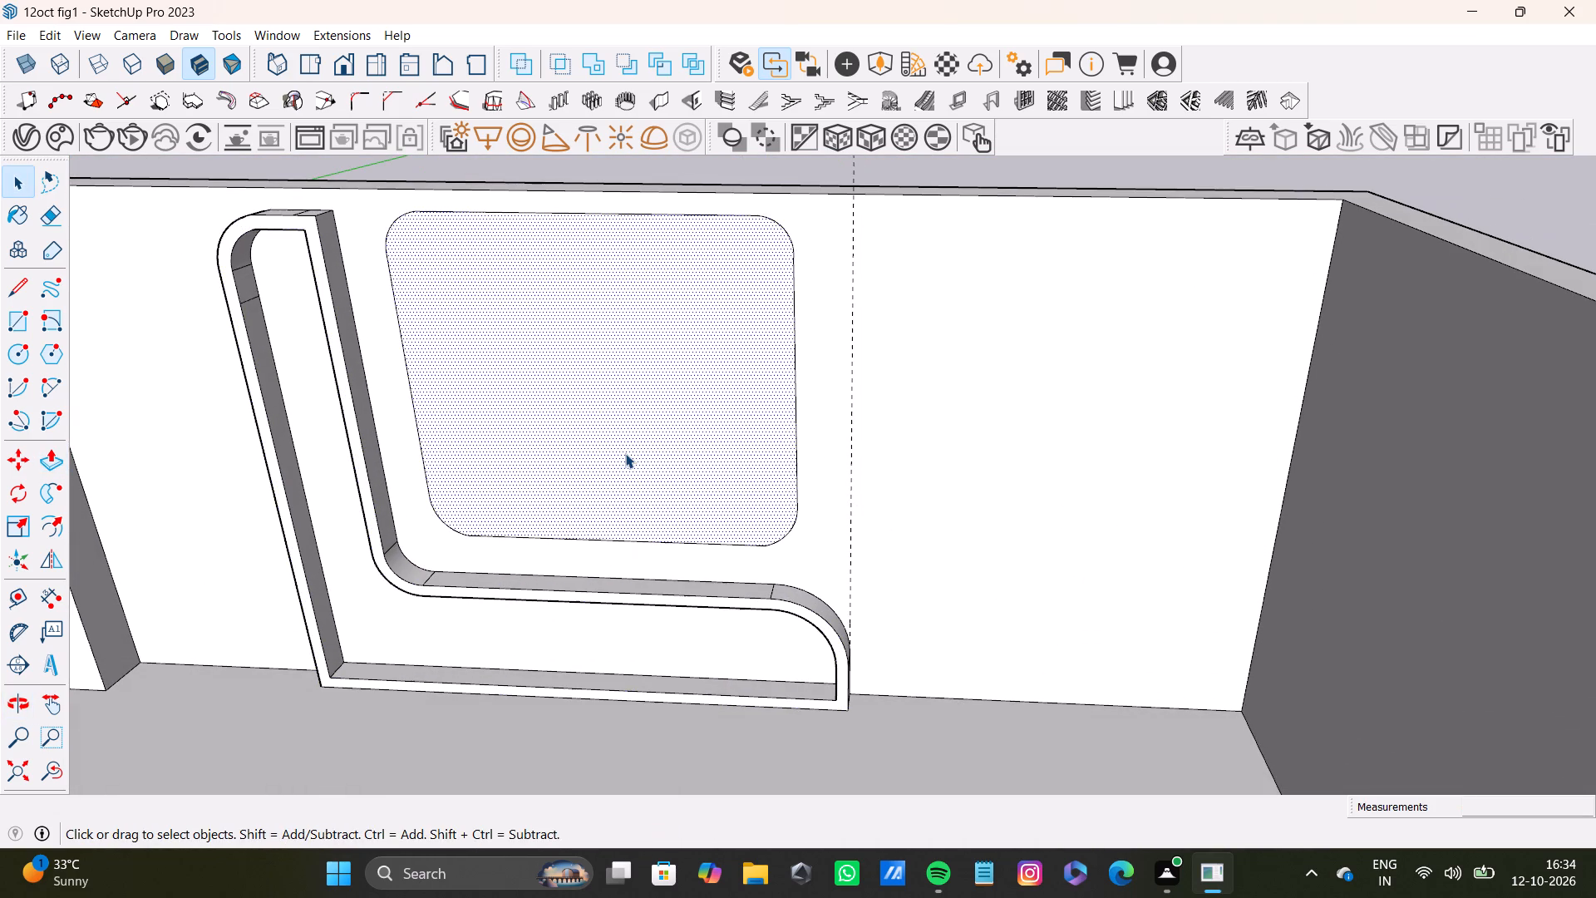
pyautogui.doubleClick(619, 456)
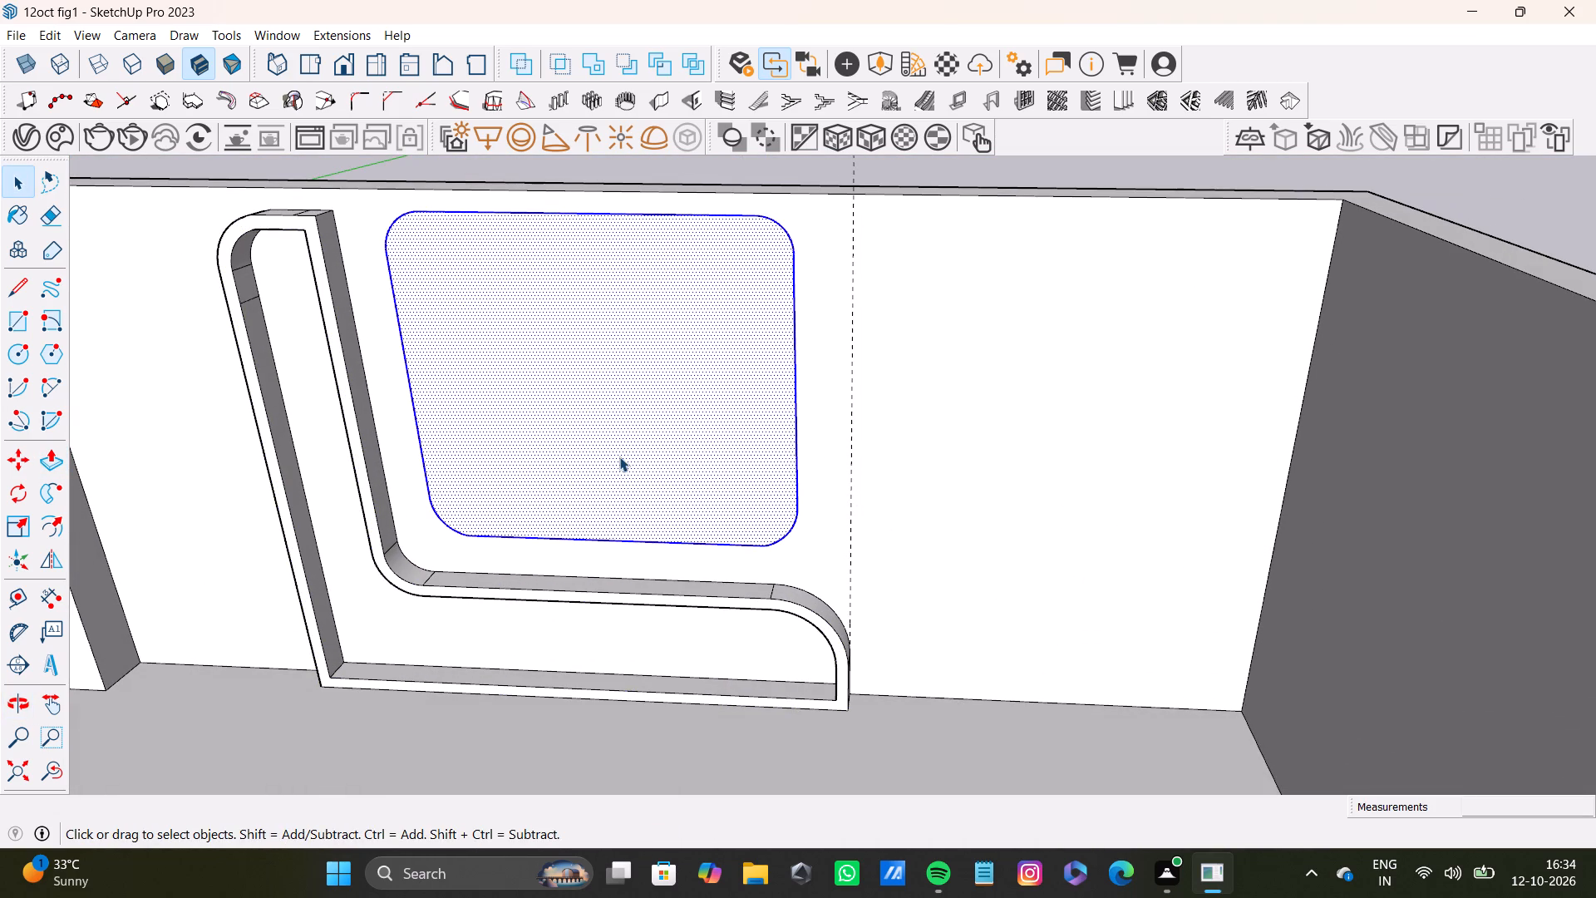
pyautogui.press('s')
pyautogui.moveTo(406, 386); pyautogui.dragTo(389, 388)
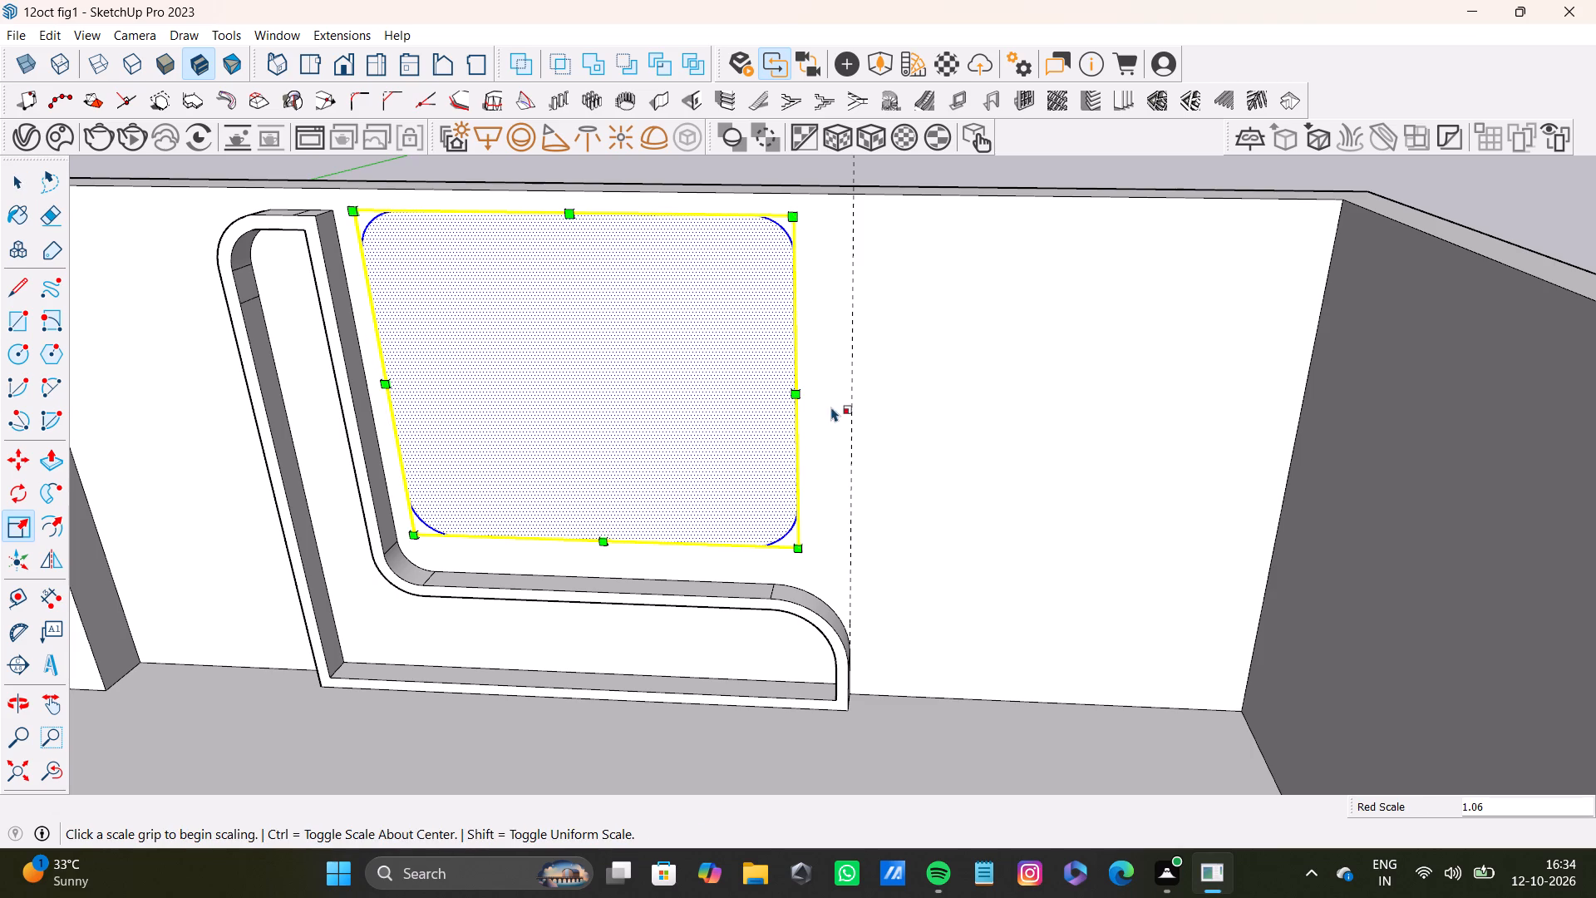
pyautogui.click(806, 393)
pyautogui.moveTo(800, 393); pyautogui.dragTo(810, 393)
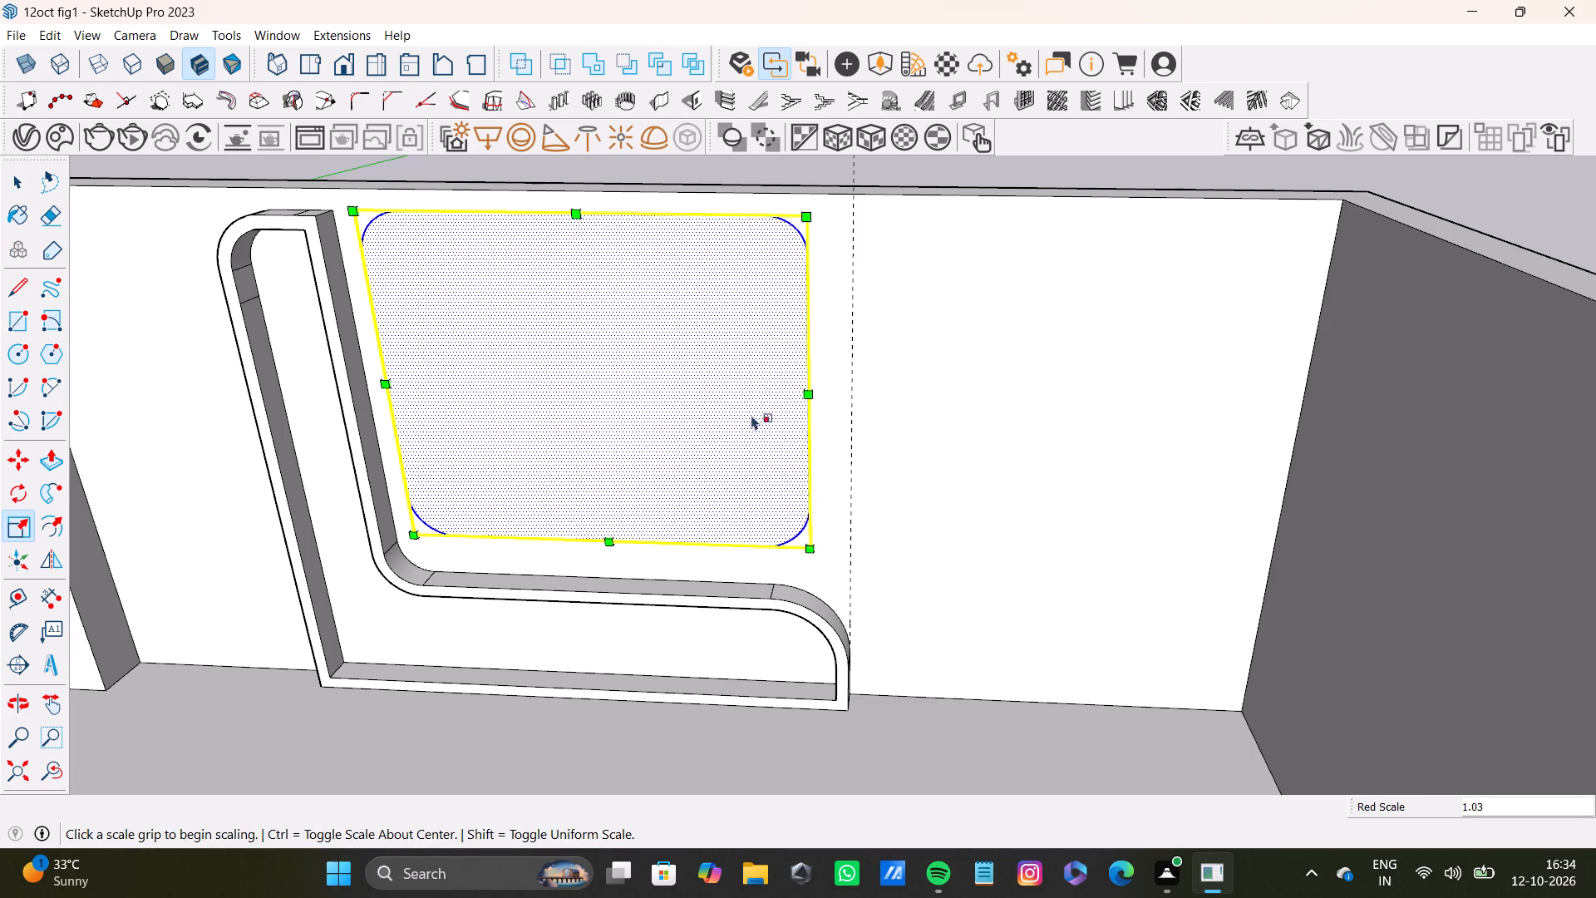
# Stretch the rounded rectangle's lower side slightly downward with Scale, toward the lower arm of the L-shaped panel.
pyautogui.moveTo(608, 540); pyautogui.dragTo(609, 557)
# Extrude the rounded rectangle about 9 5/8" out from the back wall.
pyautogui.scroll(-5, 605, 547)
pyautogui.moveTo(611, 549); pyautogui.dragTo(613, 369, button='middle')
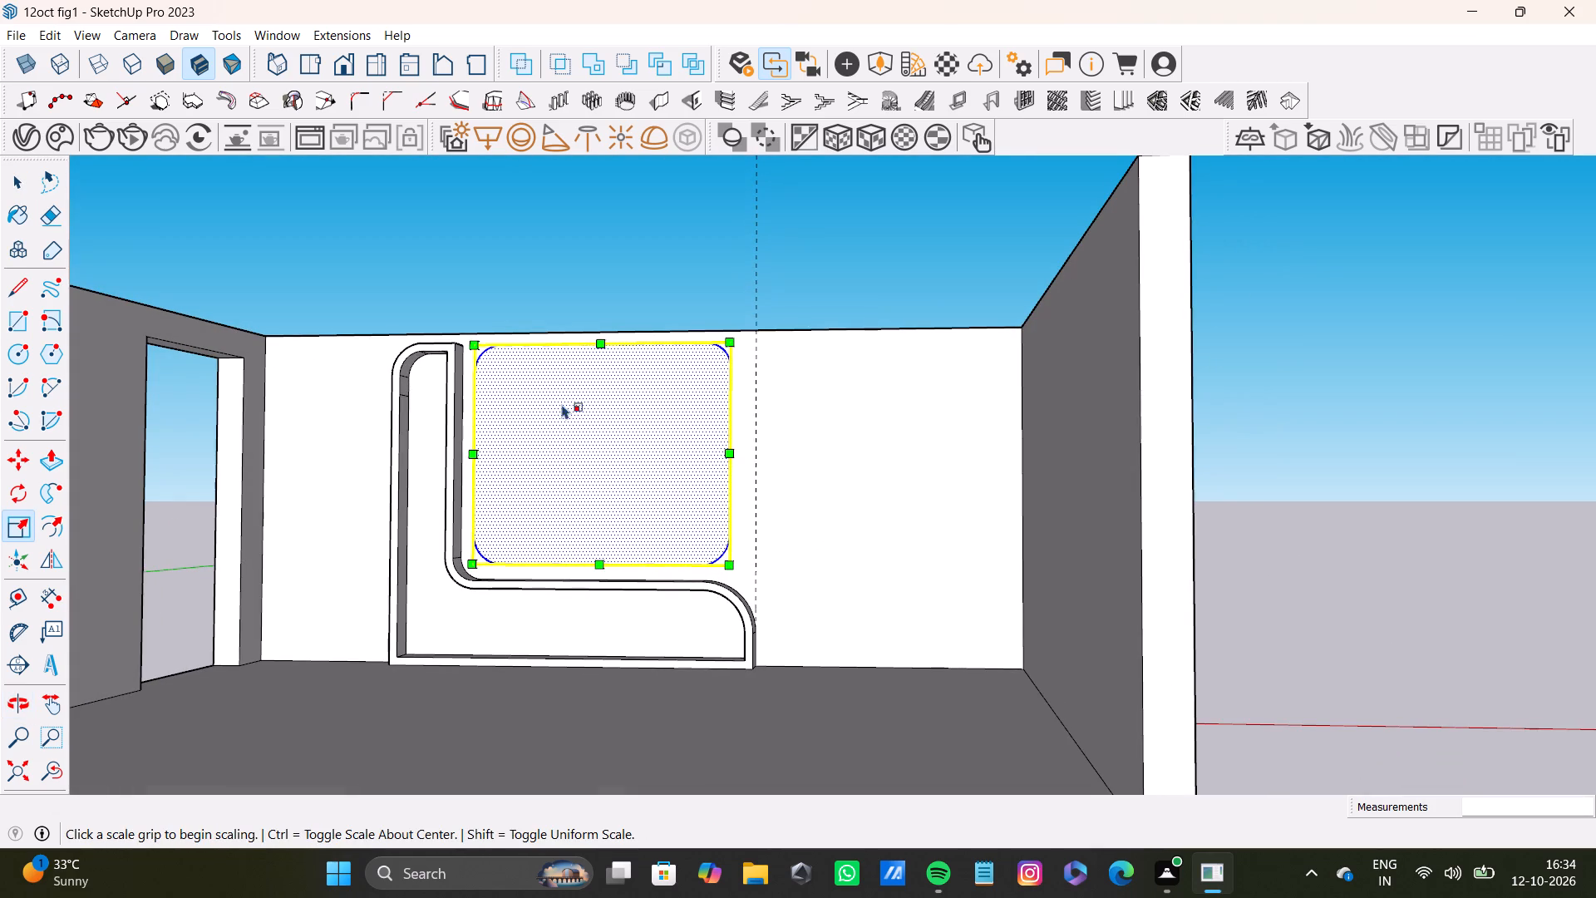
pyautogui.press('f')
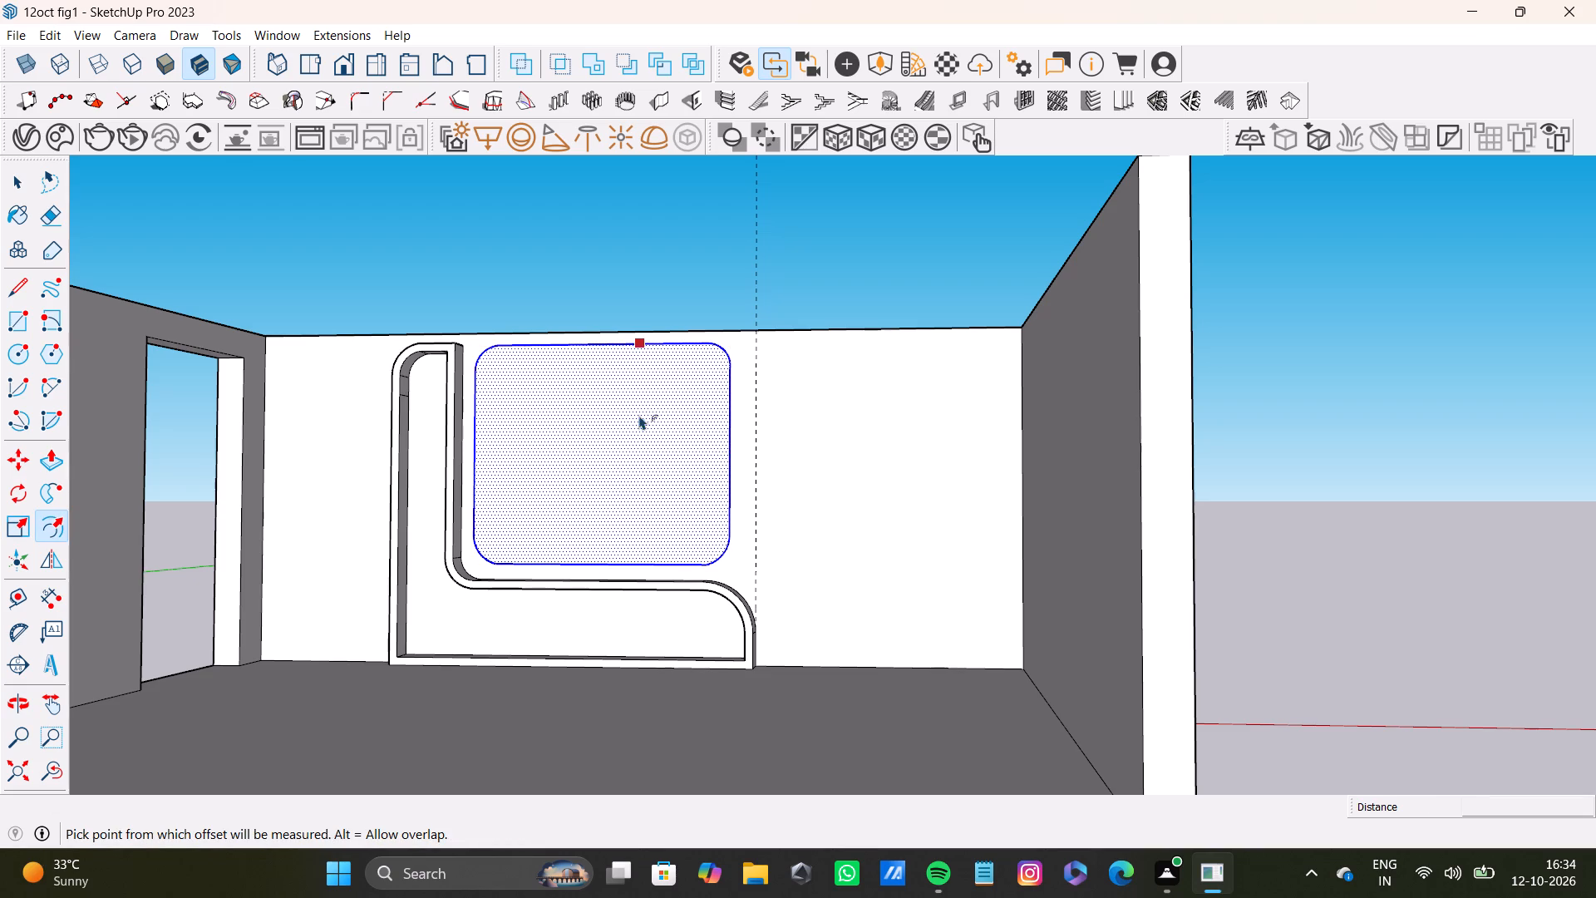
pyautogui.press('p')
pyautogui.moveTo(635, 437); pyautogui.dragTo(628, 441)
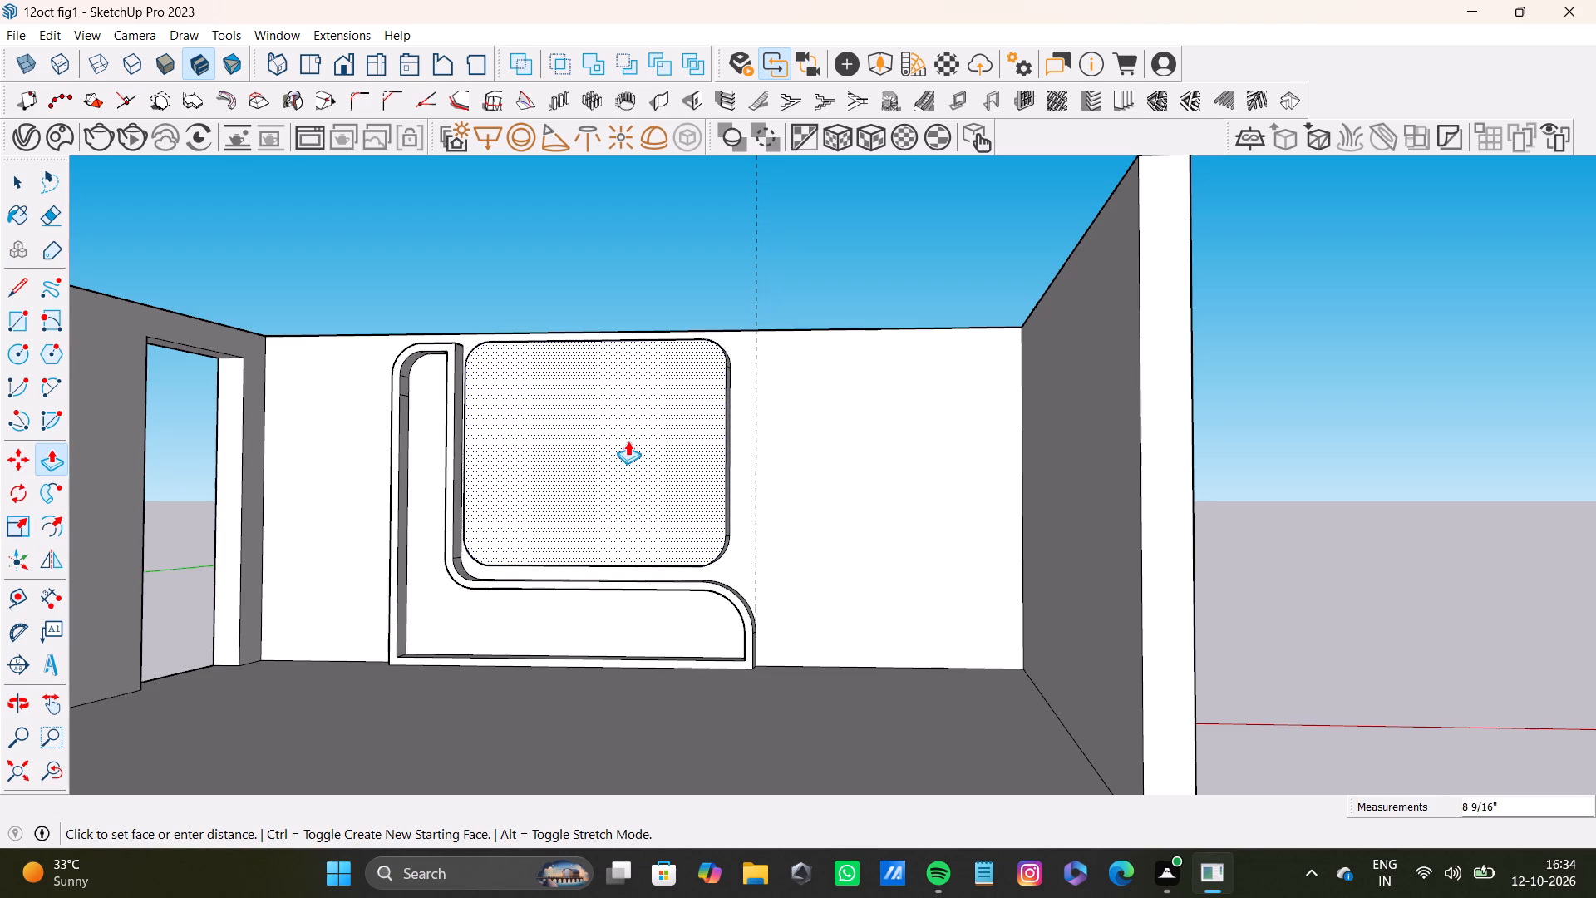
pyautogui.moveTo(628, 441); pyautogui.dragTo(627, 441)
# Examine the extruded rounded rectangle's depth and fit against the L-shaped border from several angles around the room.
pyautogui.moveTo(628, 437); pyautogui.dragTo(593, 652, button='middle')
pyautogui.scroll(2, 519, 471)
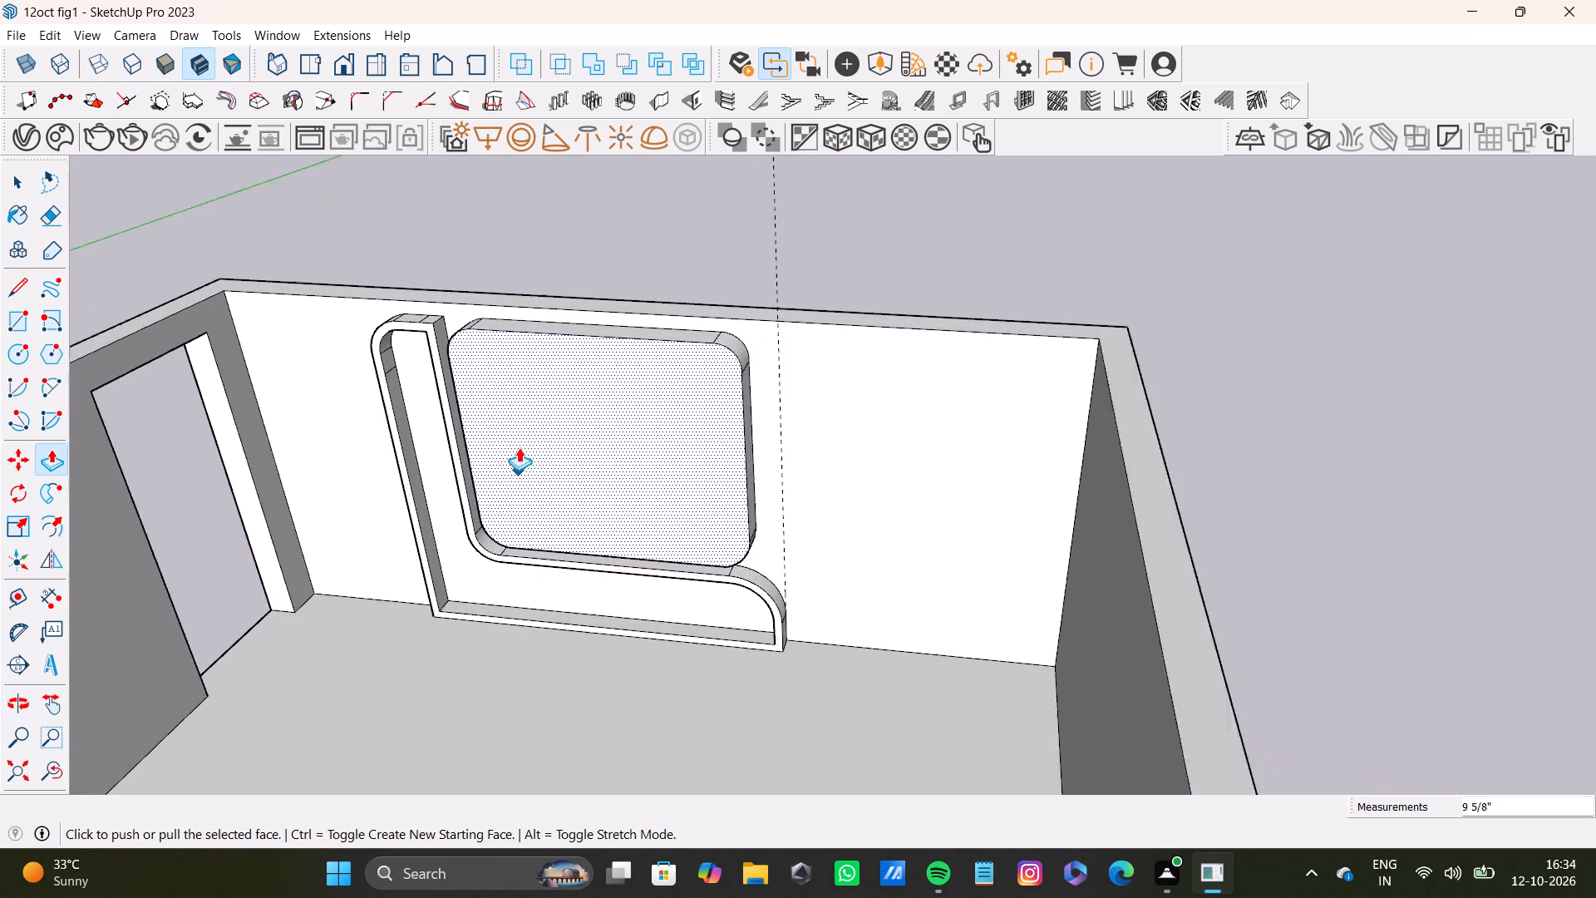
pyautogui.scroll(5, 519, 447)
pyautogui.scroll(-8, 595, 350)
pyautogui.moveTo(556, 417); pyautogui.dragTo(590, 481, button='middle')
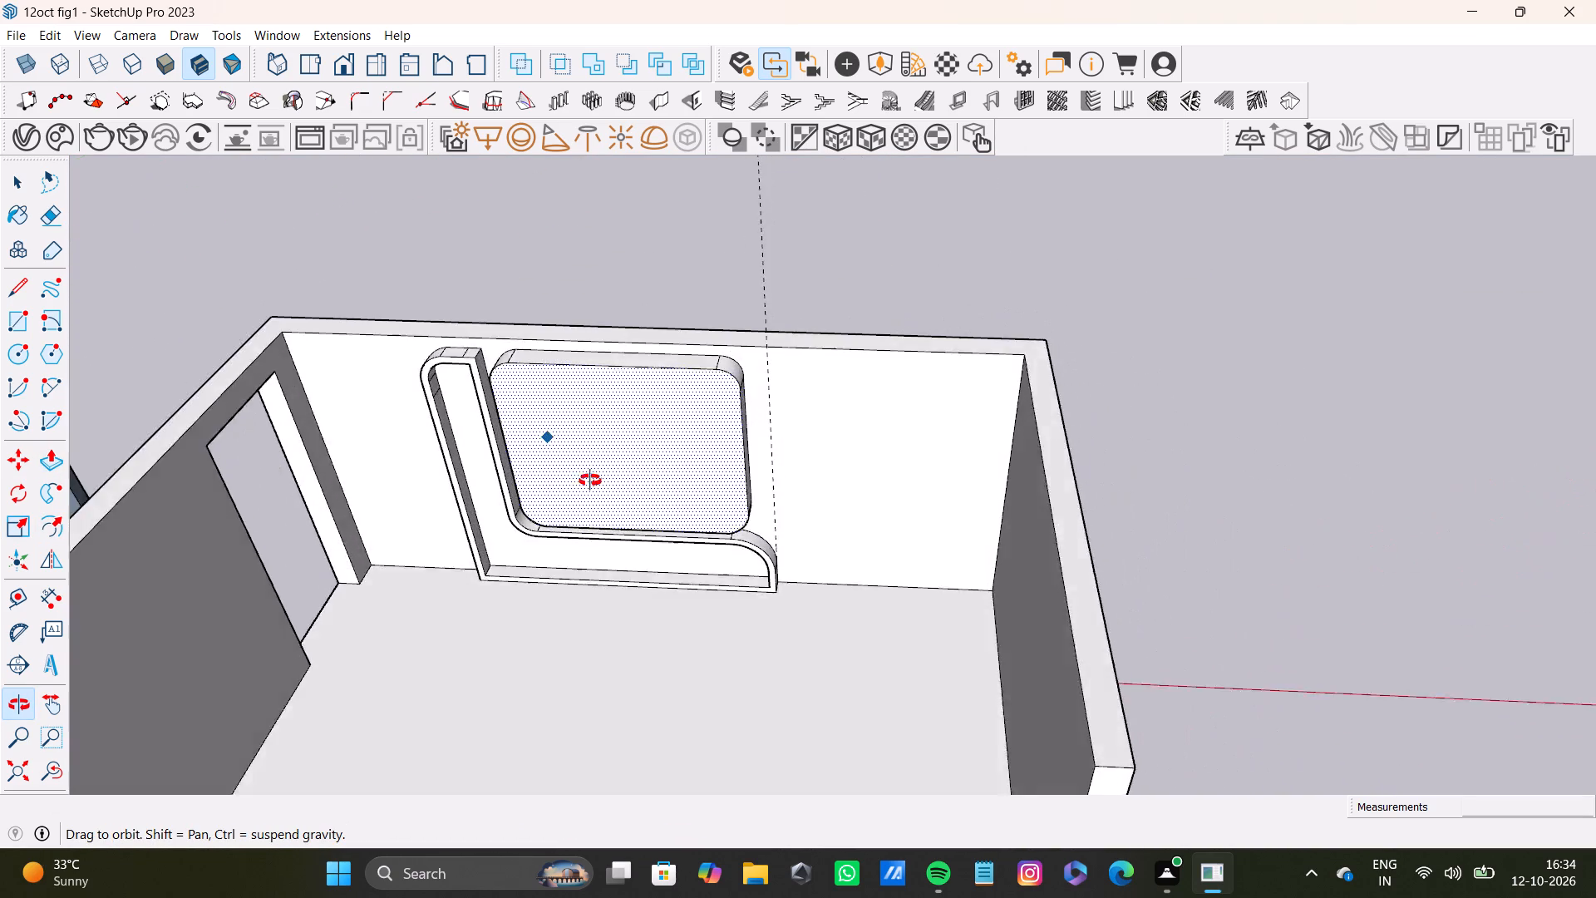
pyautogui.moveTo(590, 481); pyautogui.dragTo(566, 521, button='middle')
pyautogui.keyDown('ctrl'); pyautogui.scroll(-4, 564, 506); pyautogui.keyUp('ctrl')
pyautogui.keyDown('ctrl'); pyautogui.moveTo(564, 513); pyautogui.dragTo(628, 329, button='middle'); pyautogui.keyUp('ctrl')
pyautogui.scroll(2, 465, 444)
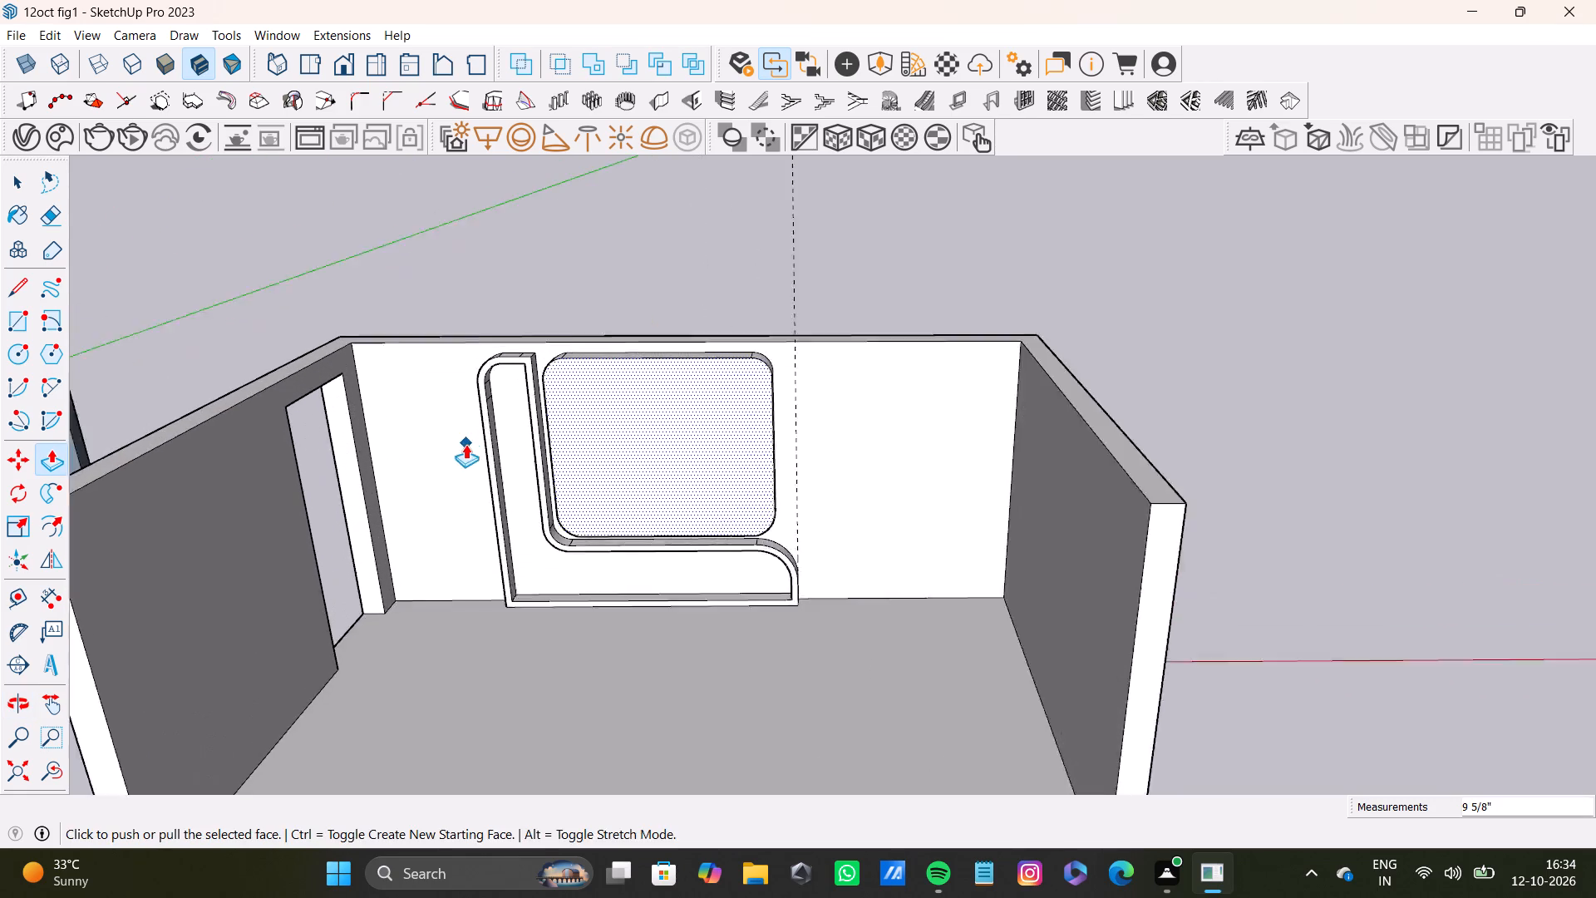
pyautogui.scroll(6, 465, 444)
pyautogui.moveTo(567, 452); pyautogui.dragTo(520, 368, button='middle')
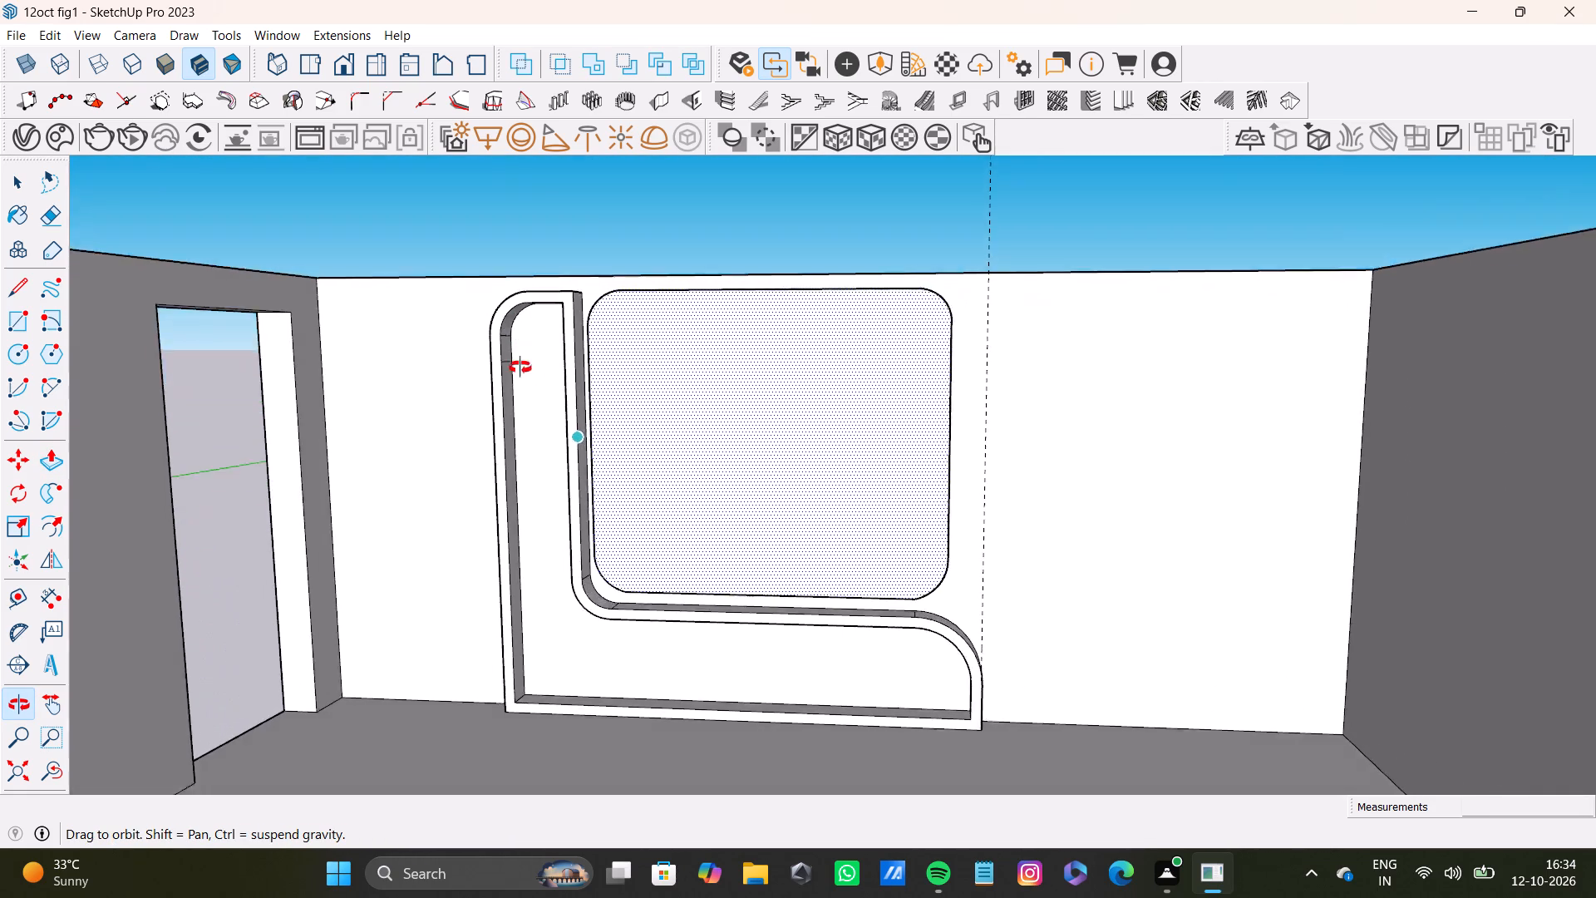
pyautogui.moveTo(520, 368); pyautogui.dragTo(539, 426, button='middle')
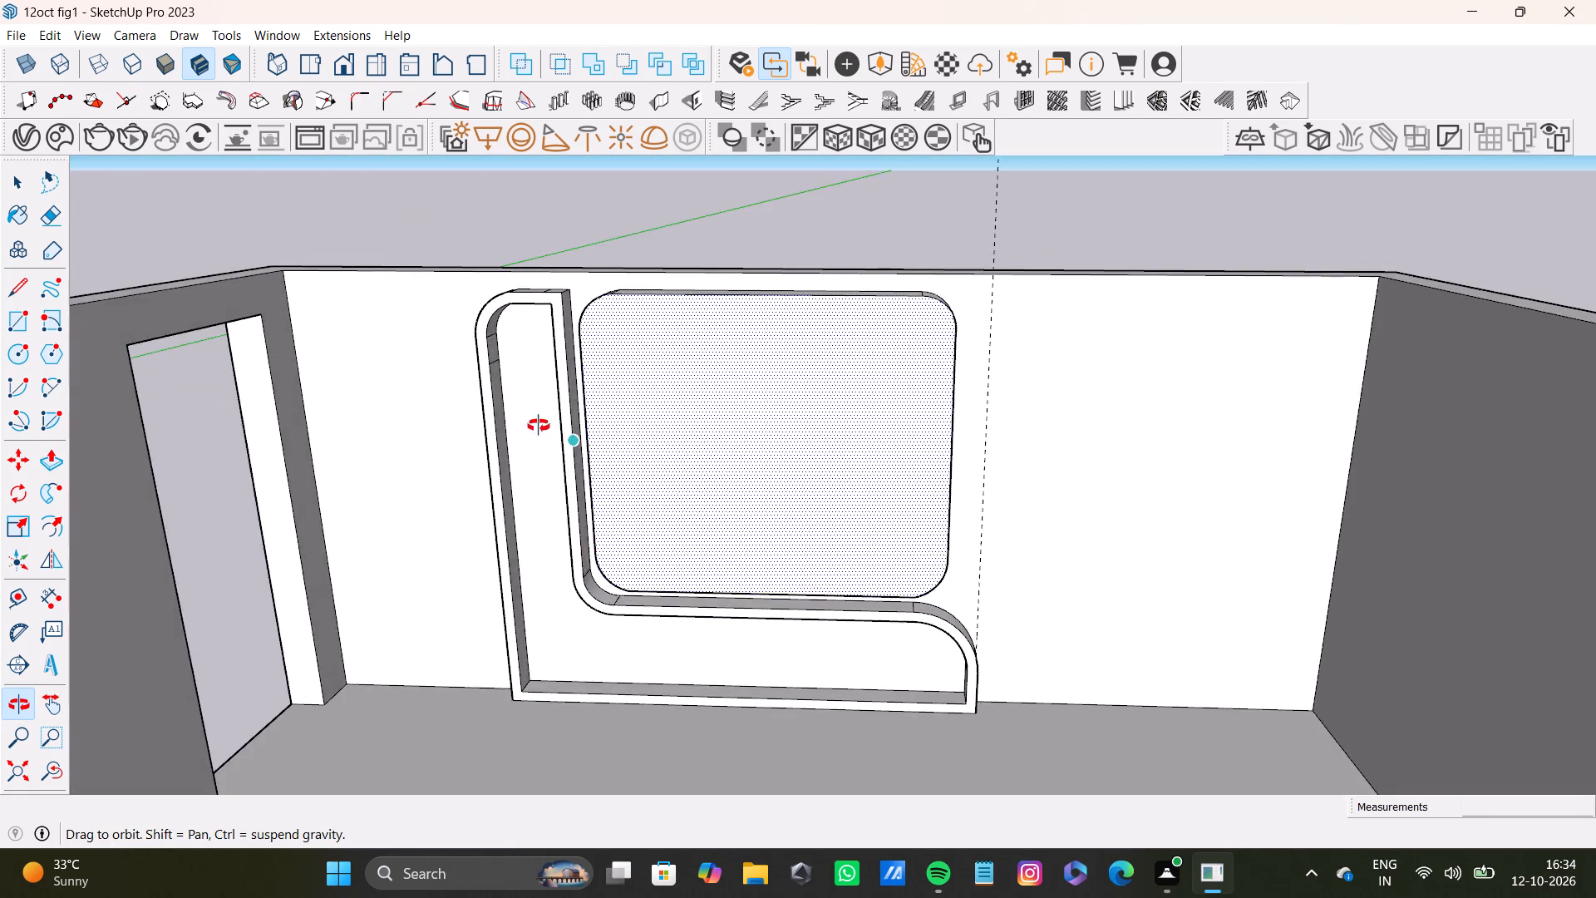
pyautogui.moveTo(539, 426); pyautogui.dragTo(749, 619, button='middle')
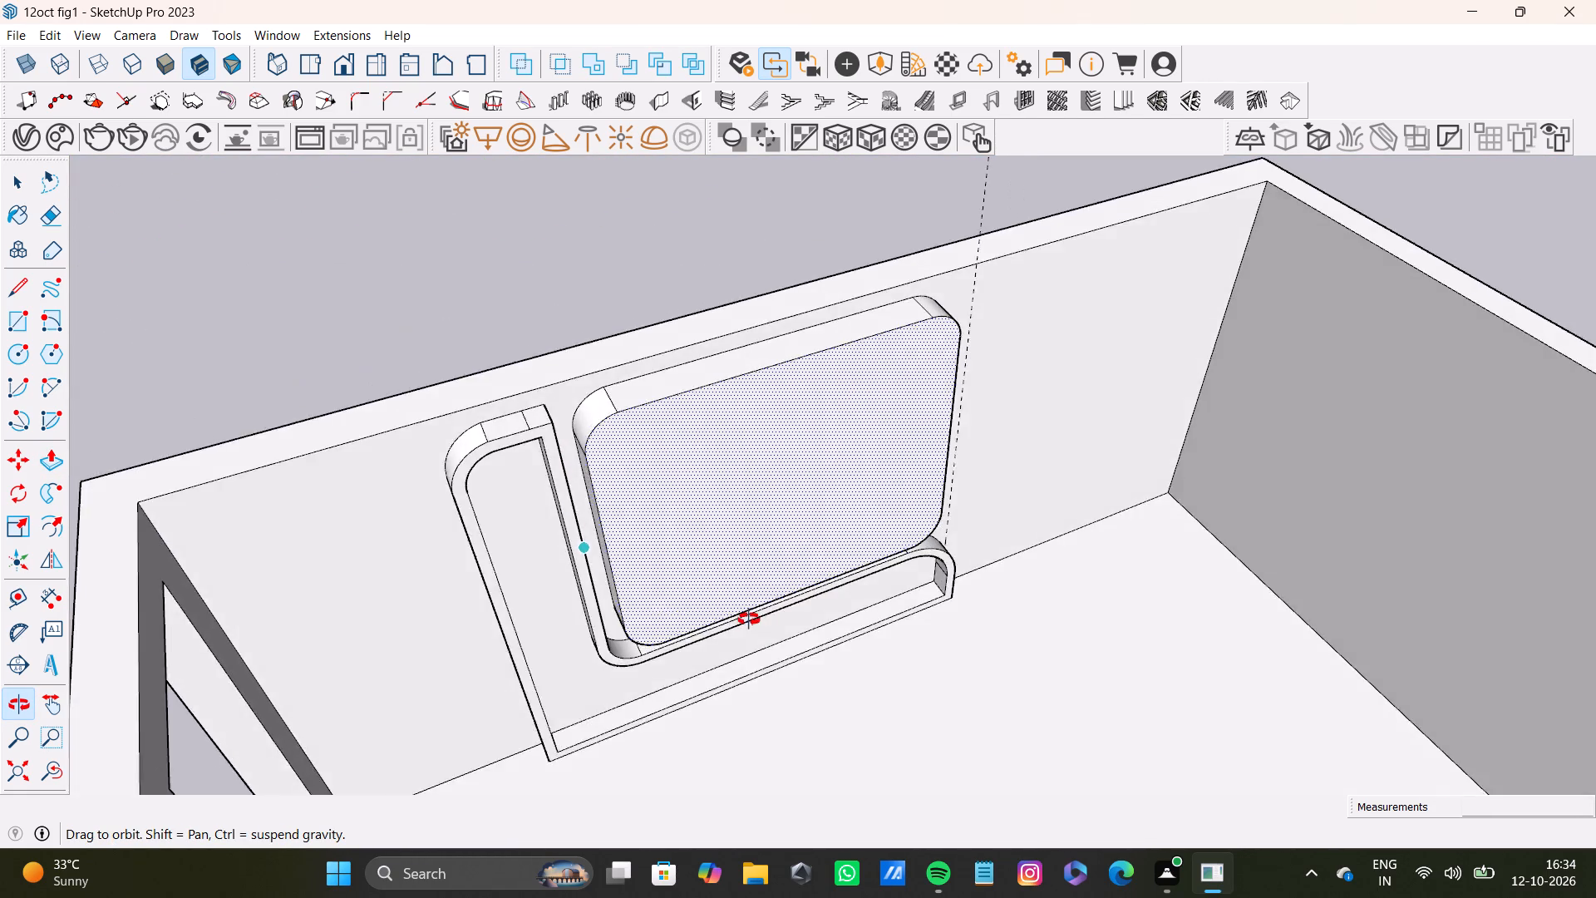
pyautogui.moveTo(749, 619); pyautogui.dragTo(507, 528, button='middle')
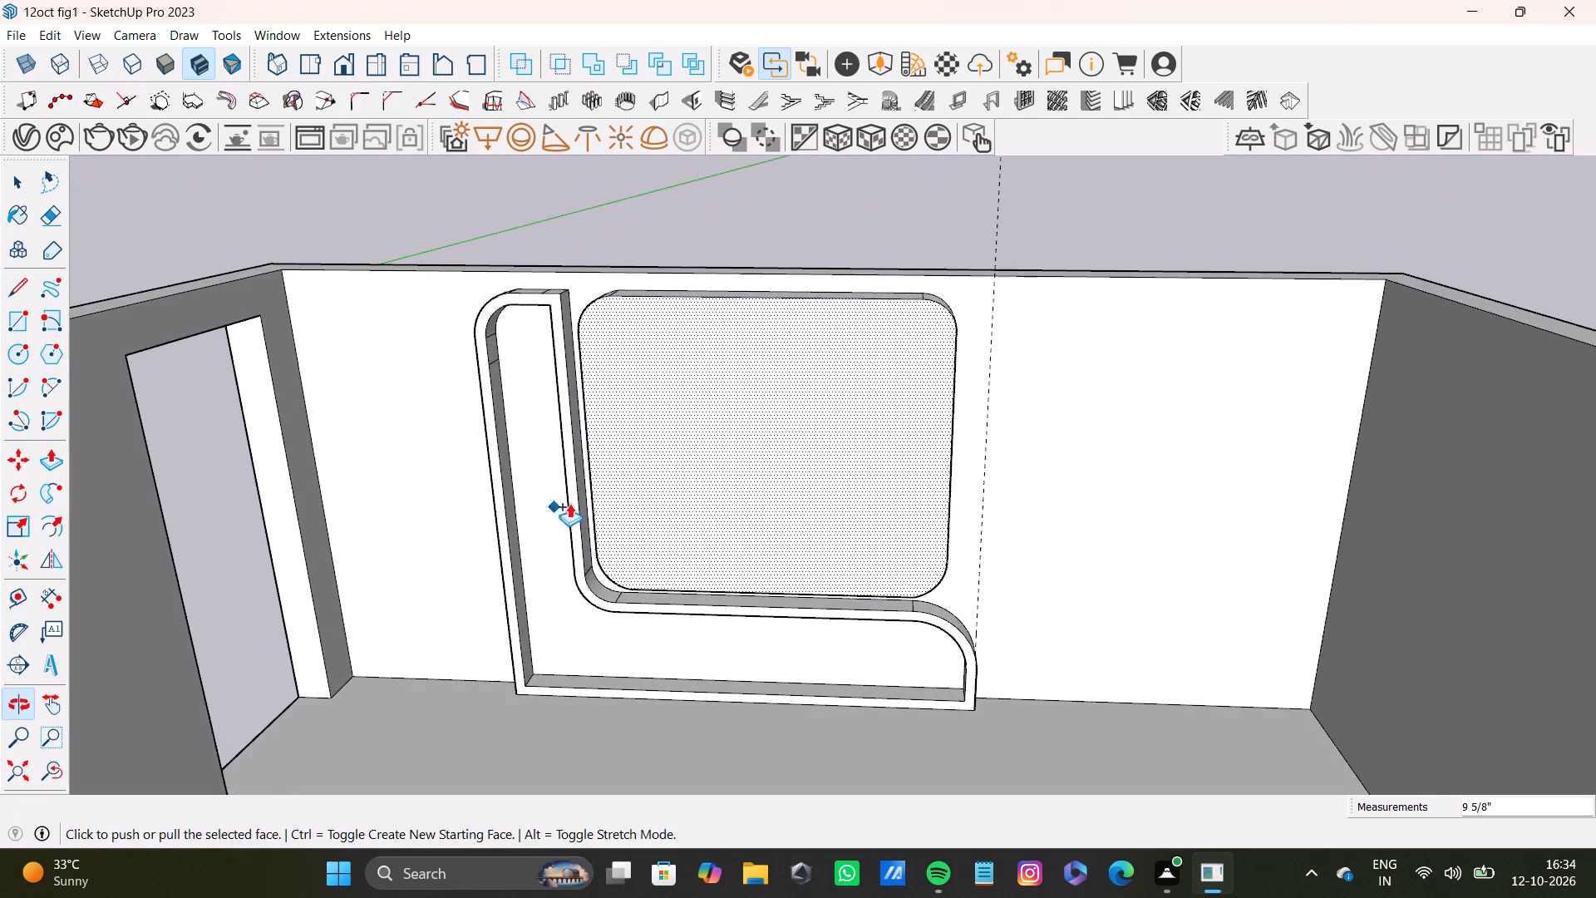
pyautogui.scroll(-4, 608, 487)
pyautogui.moveTo(620, 505); pyautogui.dragTo(673, 432, button='middle')
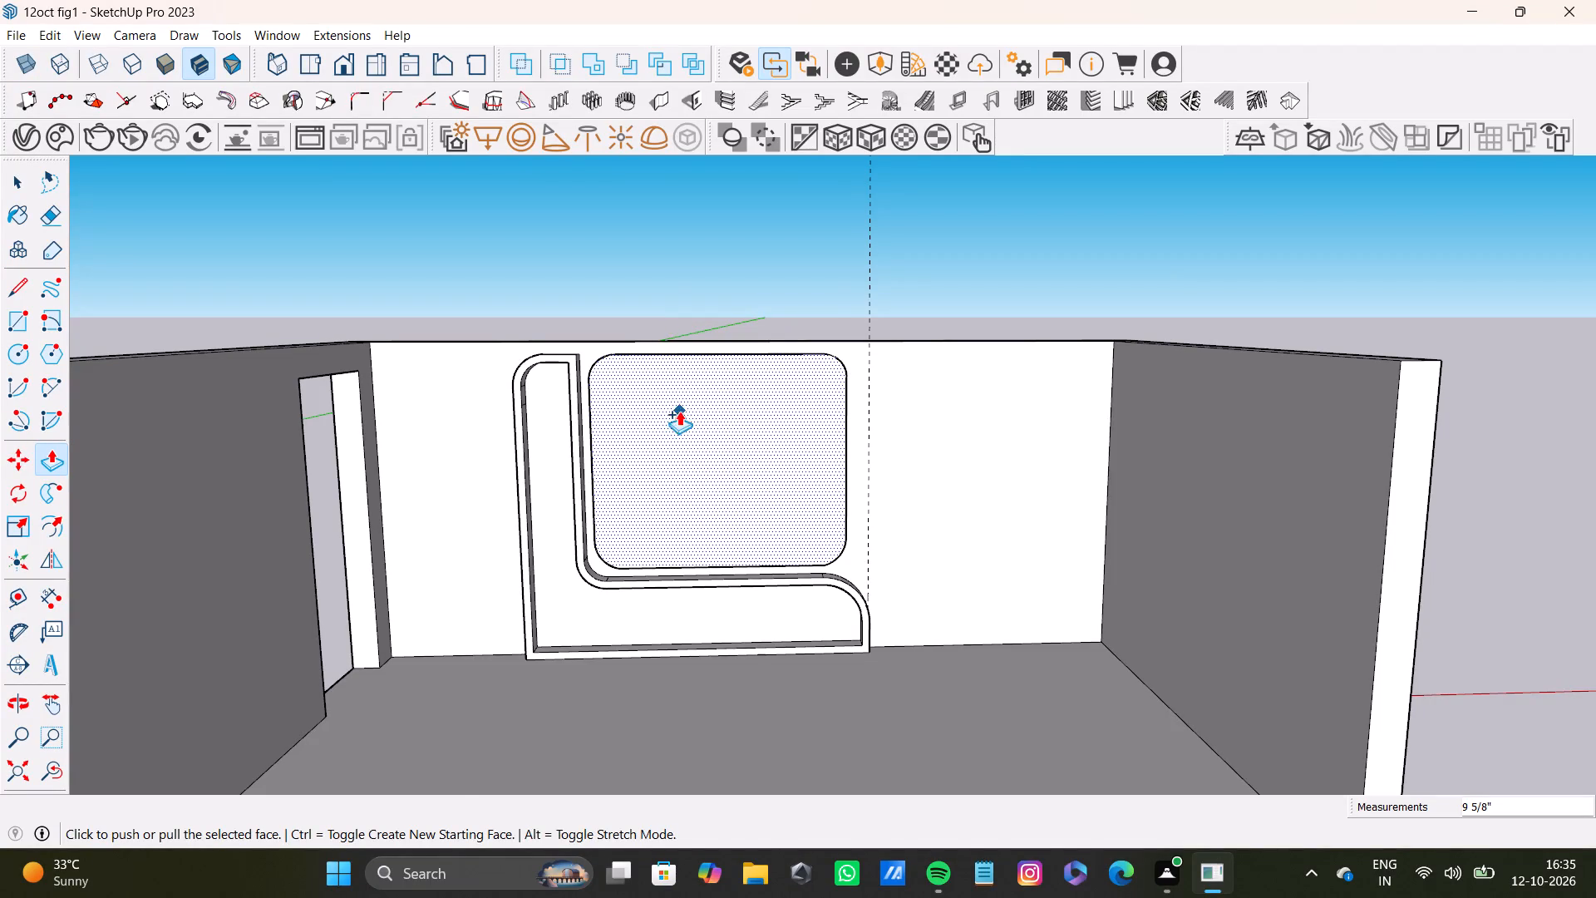
pyautogui.scroll(-4, 679, 411)
pyautogui.scroll(5, 651, 449)
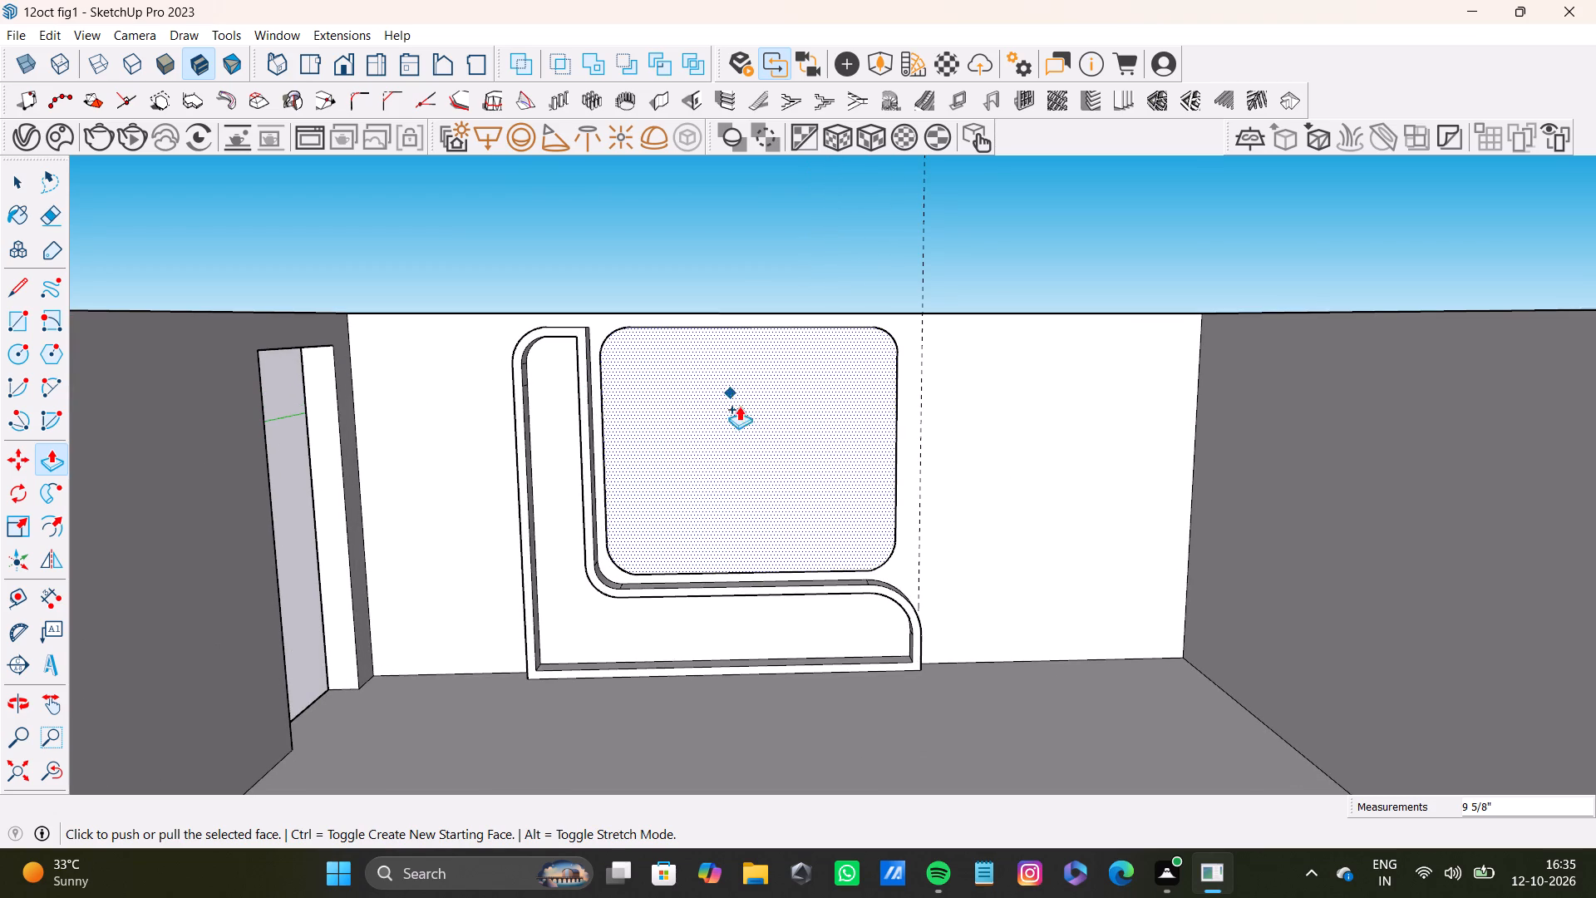
pyautogui.scroll(-6, 696, 423)
pyautogui.keyDown('shift'); pyautogui.moveTo(689, 444); pyautogui.dragTo(693, 518, button='middle'); pyautogui.keyUp('shift')
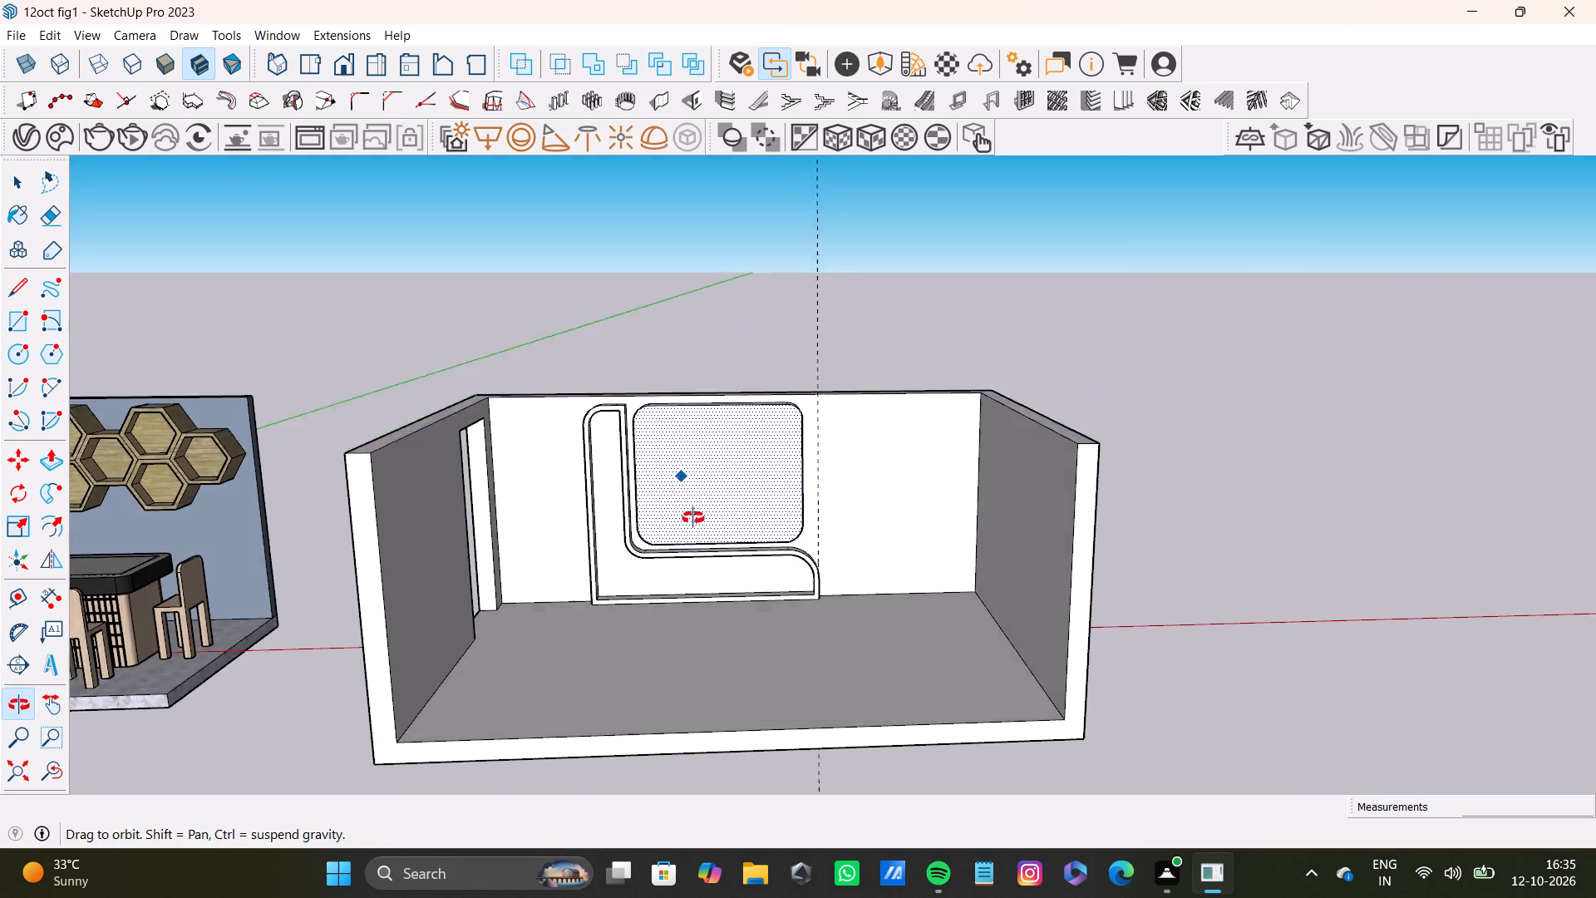
pyautogui.keyDown('shift'); pyautogui.moveTo(693, 518); pyautogui.dragTo(588, 664, button='middle'); pyautogui.keyUp('shift')
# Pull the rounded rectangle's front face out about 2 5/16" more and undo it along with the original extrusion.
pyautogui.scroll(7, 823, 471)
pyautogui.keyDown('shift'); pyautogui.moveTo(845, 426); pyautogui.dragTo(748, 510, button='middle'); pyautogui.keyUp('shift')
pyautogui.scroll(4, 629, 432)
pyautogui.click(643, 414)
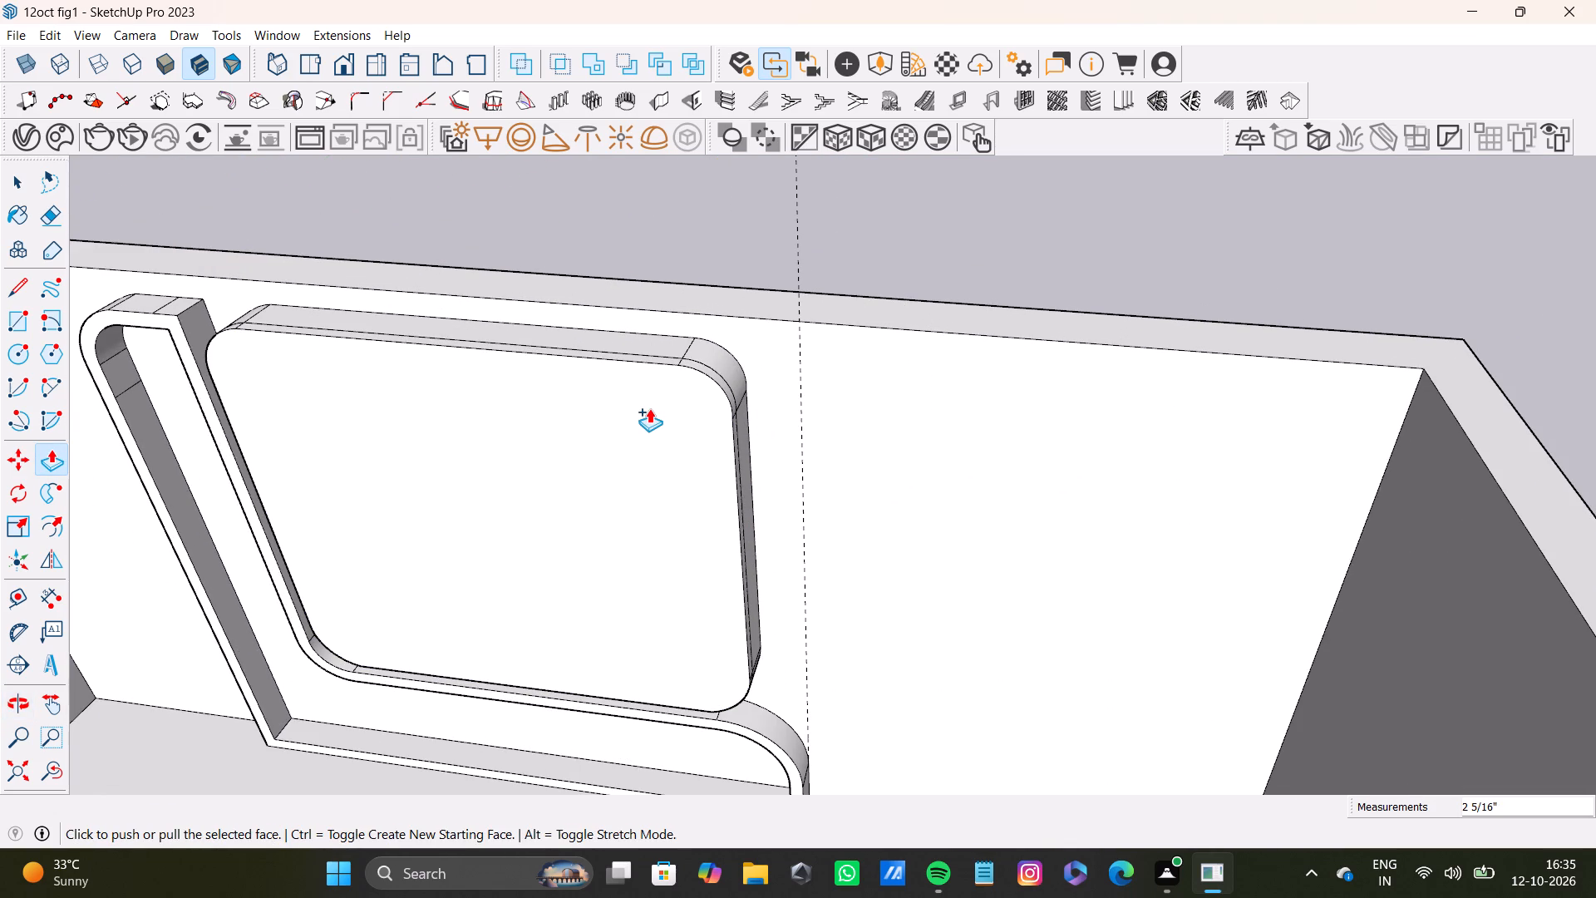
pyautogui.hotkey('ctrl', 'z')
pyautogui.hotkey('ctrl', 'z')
# Extrude the rounded rectangle about 7 15/16" out from the back wall.
pyautogui.moveTo(638, 414); pyautogui.dragTo(627, 440)
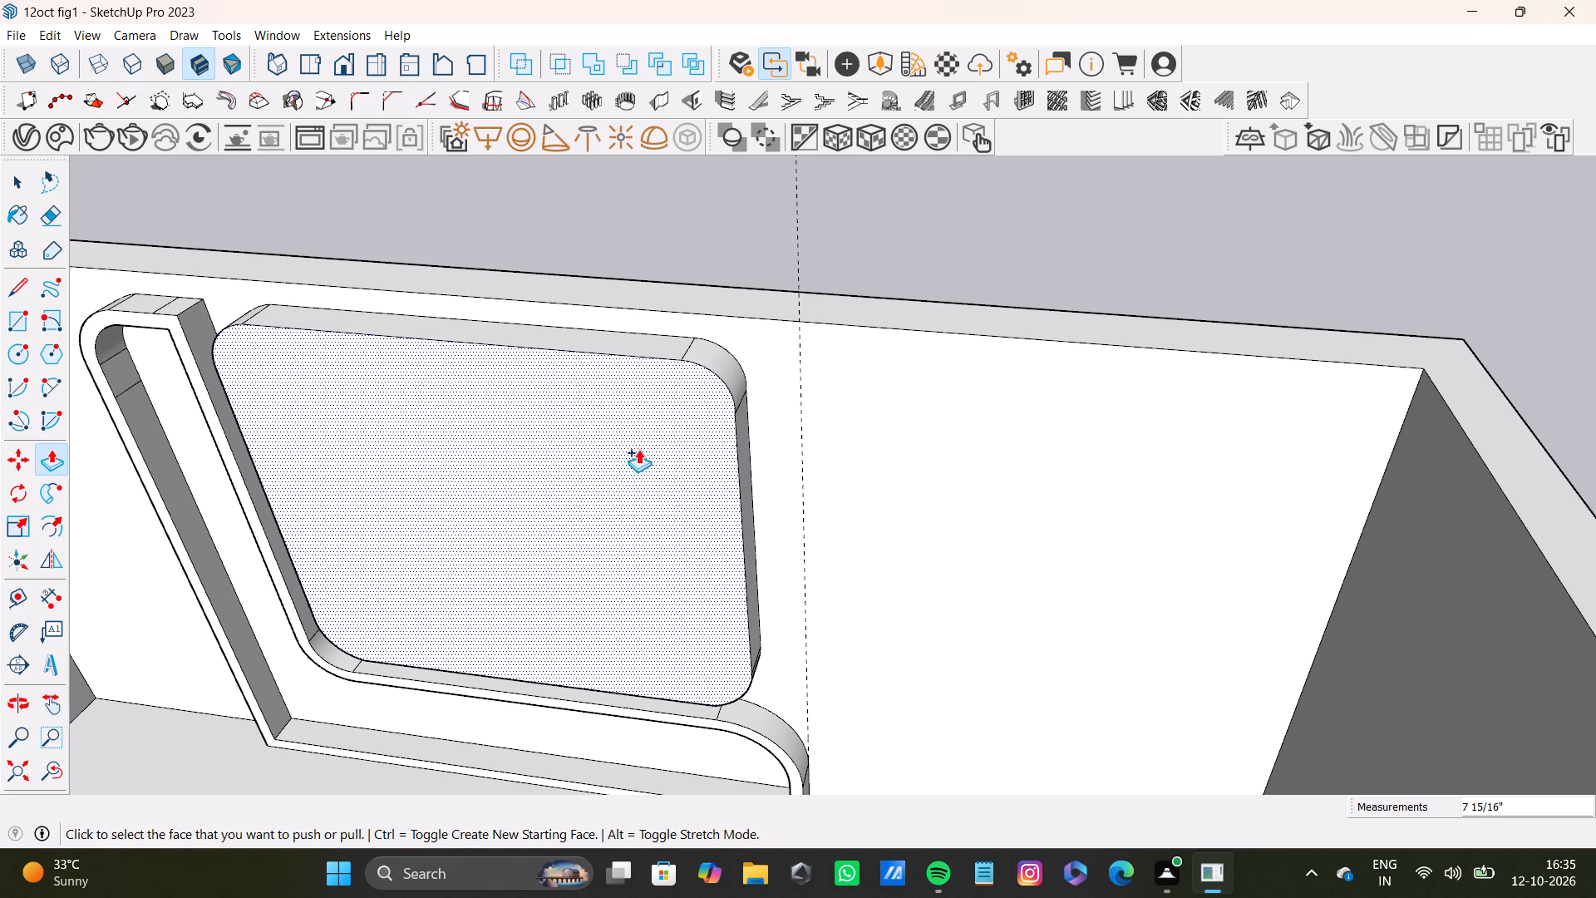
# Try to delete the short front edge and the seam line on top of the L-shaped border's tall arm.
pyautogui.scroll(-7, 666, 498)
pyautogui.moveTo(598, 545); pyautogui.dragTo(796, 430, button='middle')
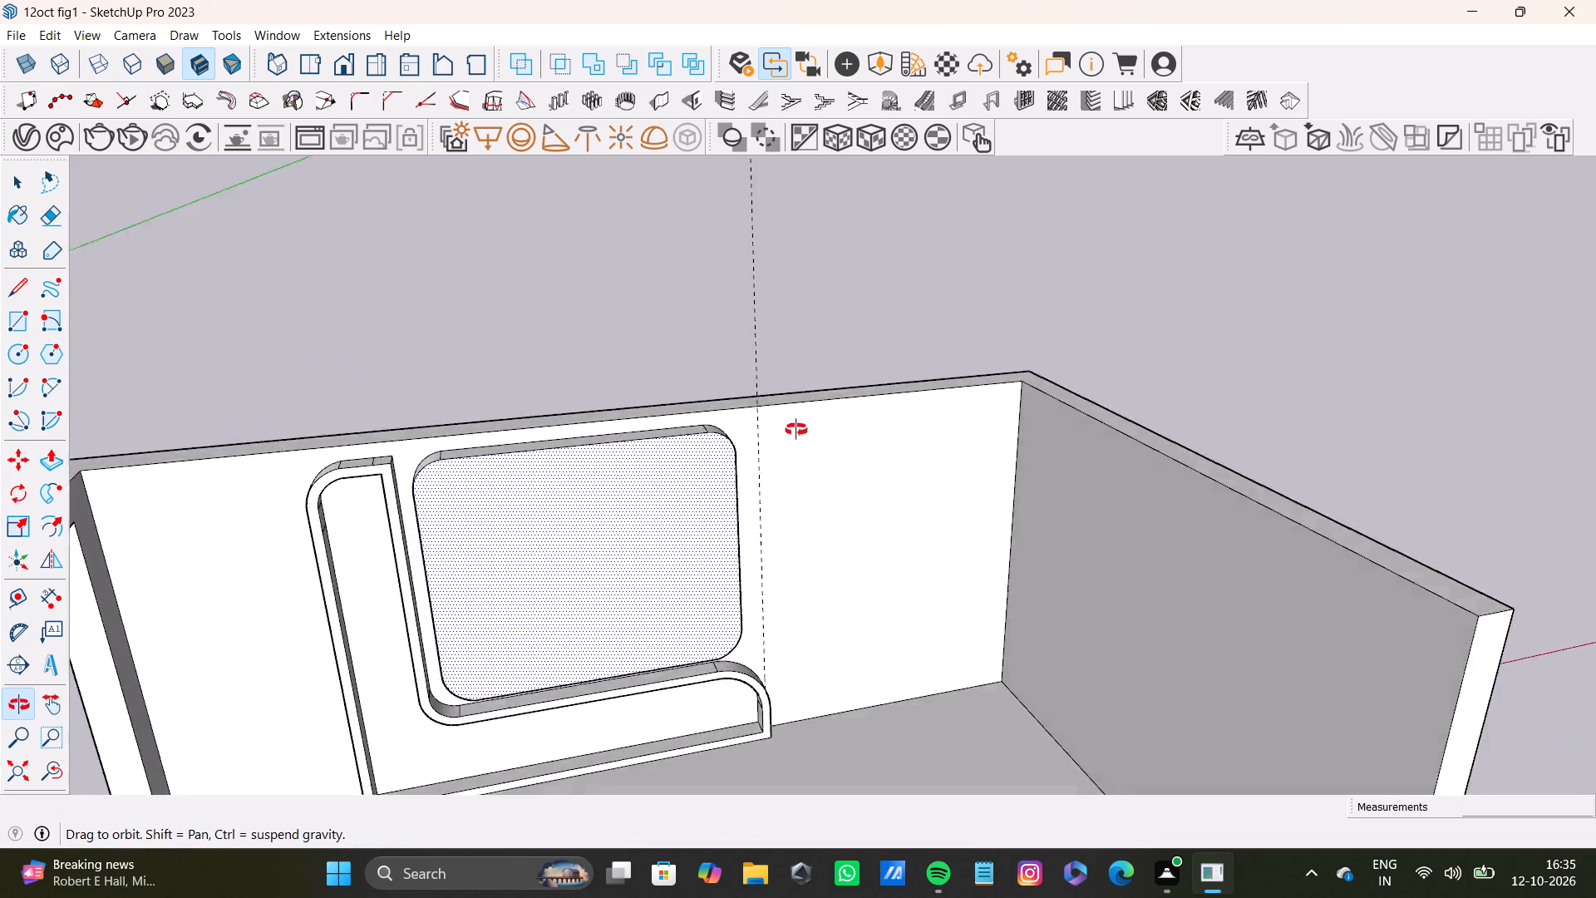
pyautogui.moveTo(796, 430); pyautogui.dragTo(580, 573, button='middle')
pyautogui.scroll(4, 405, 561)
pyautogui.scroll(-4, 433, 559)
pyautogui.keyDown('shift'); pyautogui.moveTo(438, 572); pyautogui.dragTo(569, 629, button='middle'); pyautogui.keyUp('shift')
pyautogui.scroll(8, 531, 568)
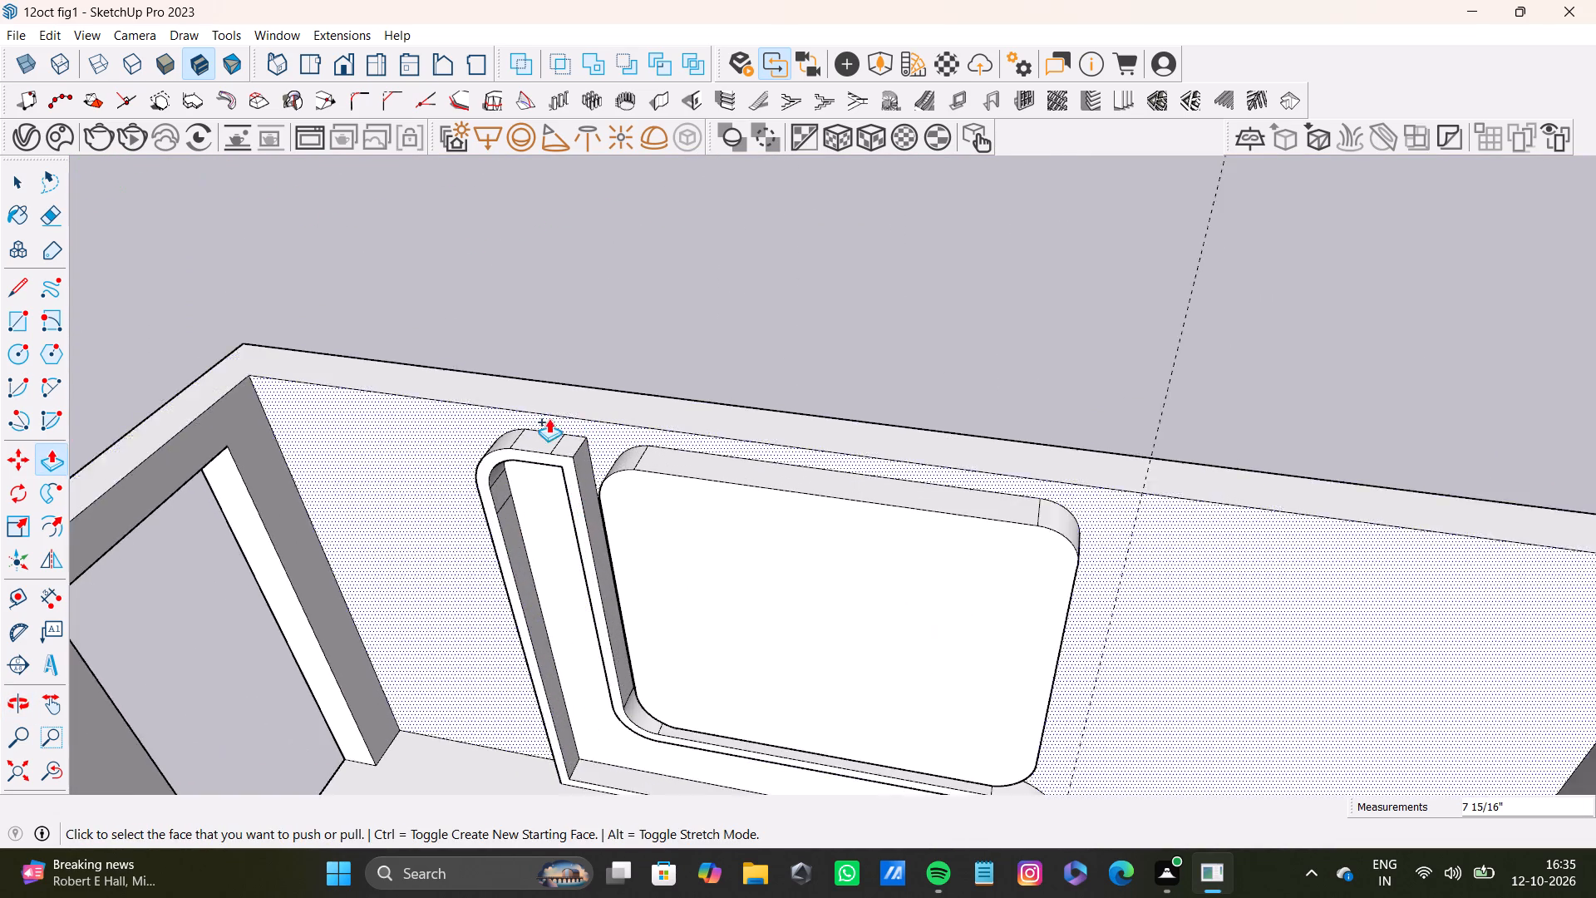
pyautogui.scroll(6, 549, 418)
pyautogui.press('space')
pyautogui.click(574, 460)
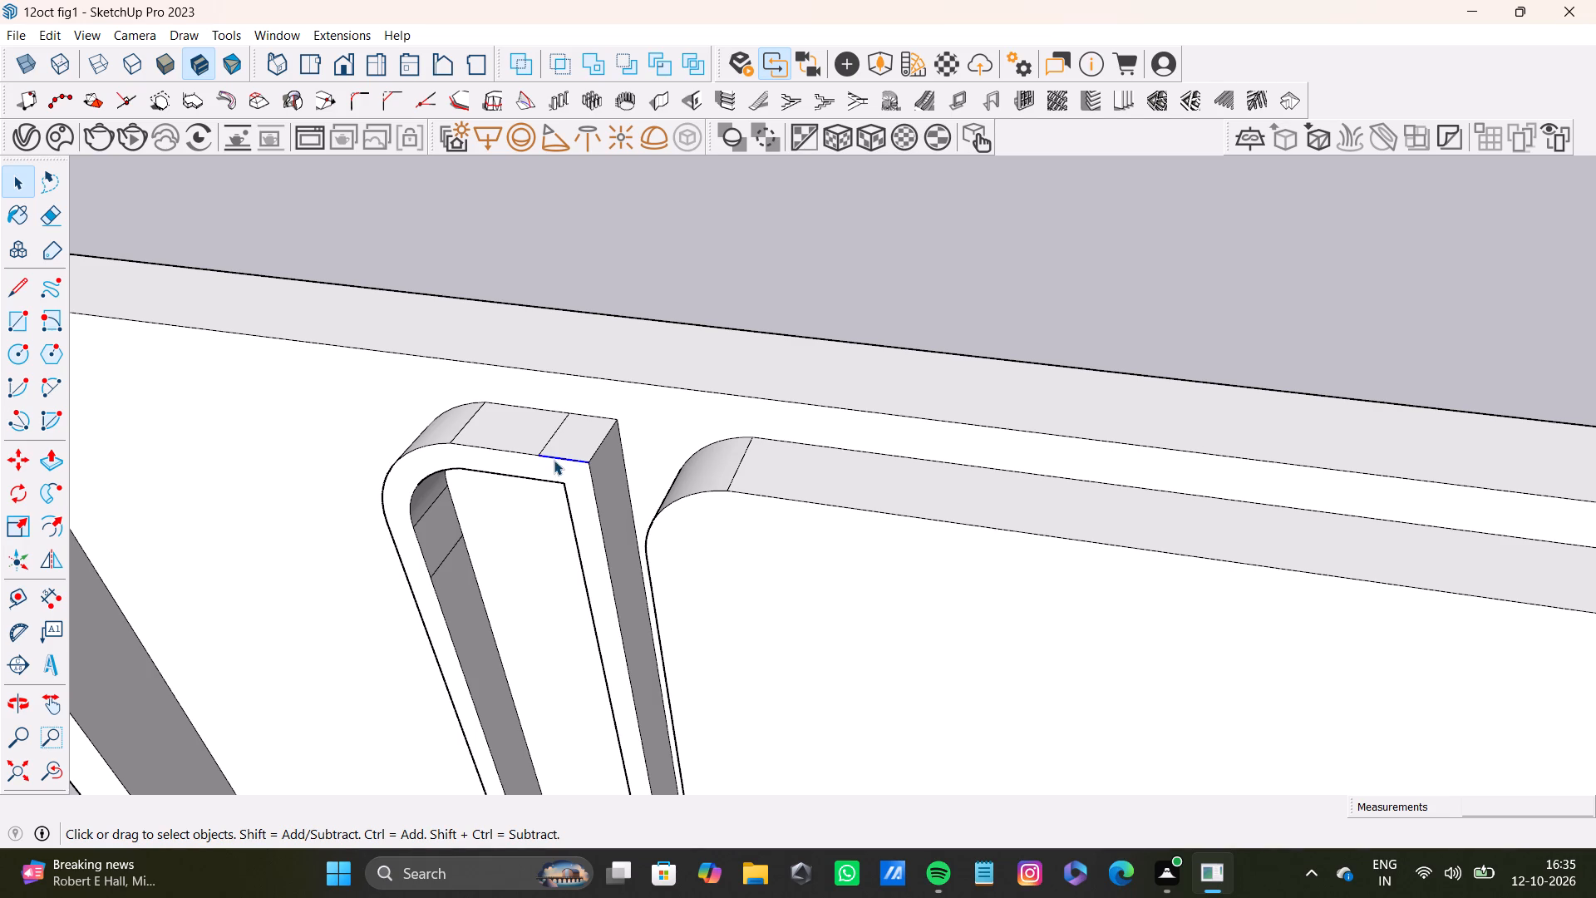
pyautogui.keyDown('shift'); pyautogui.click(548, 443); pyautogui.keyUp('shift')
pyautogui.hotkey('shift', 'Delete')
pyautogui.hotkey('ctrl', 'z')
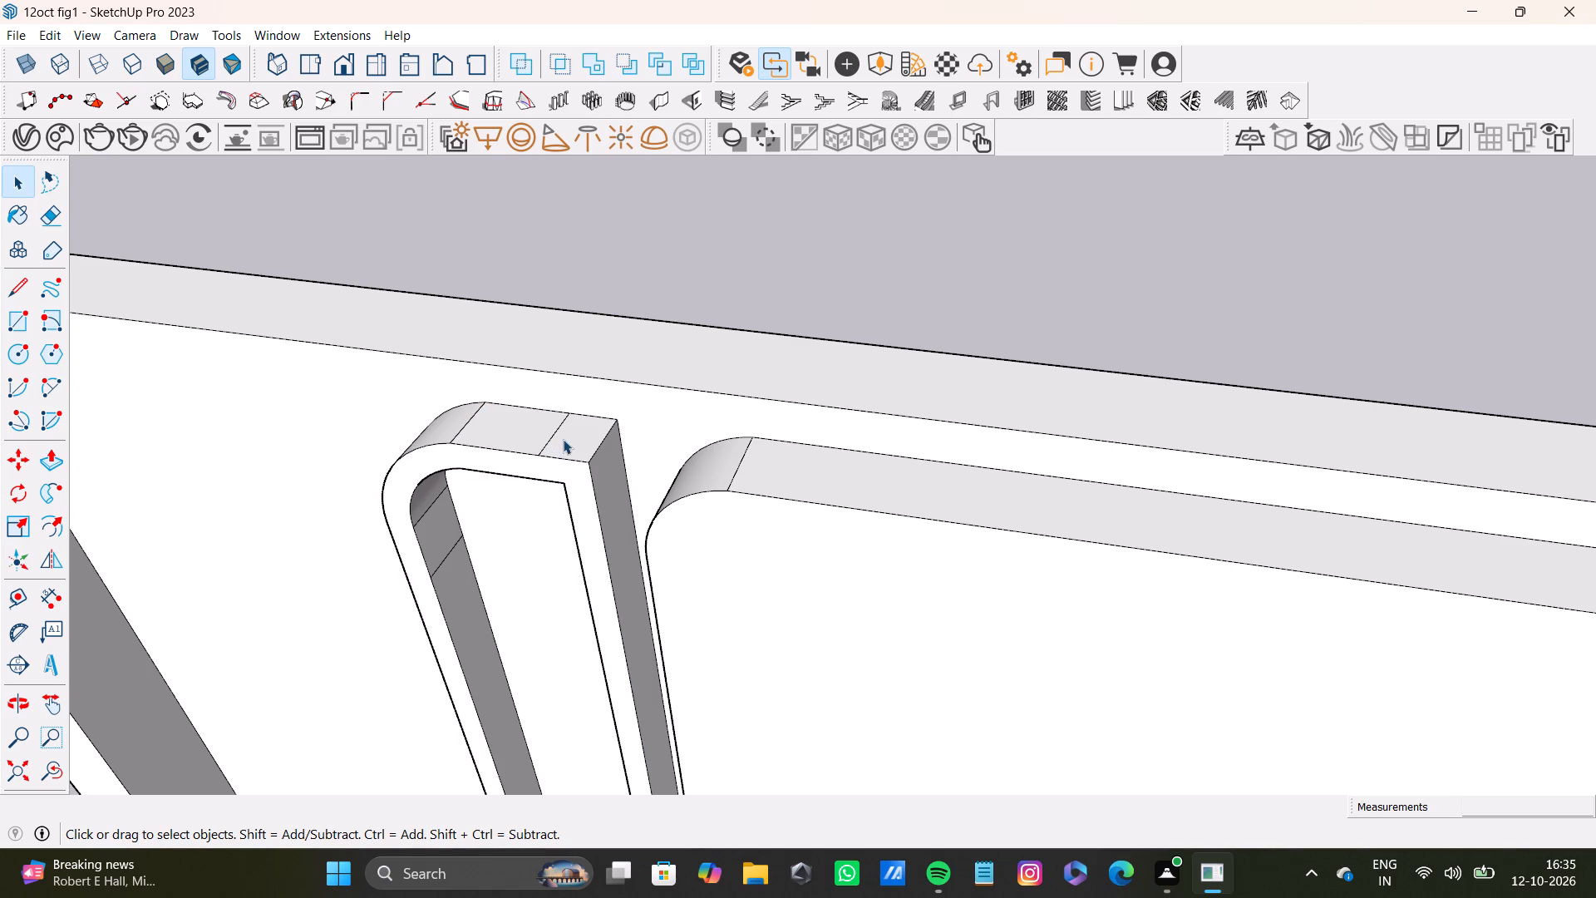
# Delete the seam line that crosses the flat top of the L-shaped border's tall arm.
pyautogui.click(545, 445)
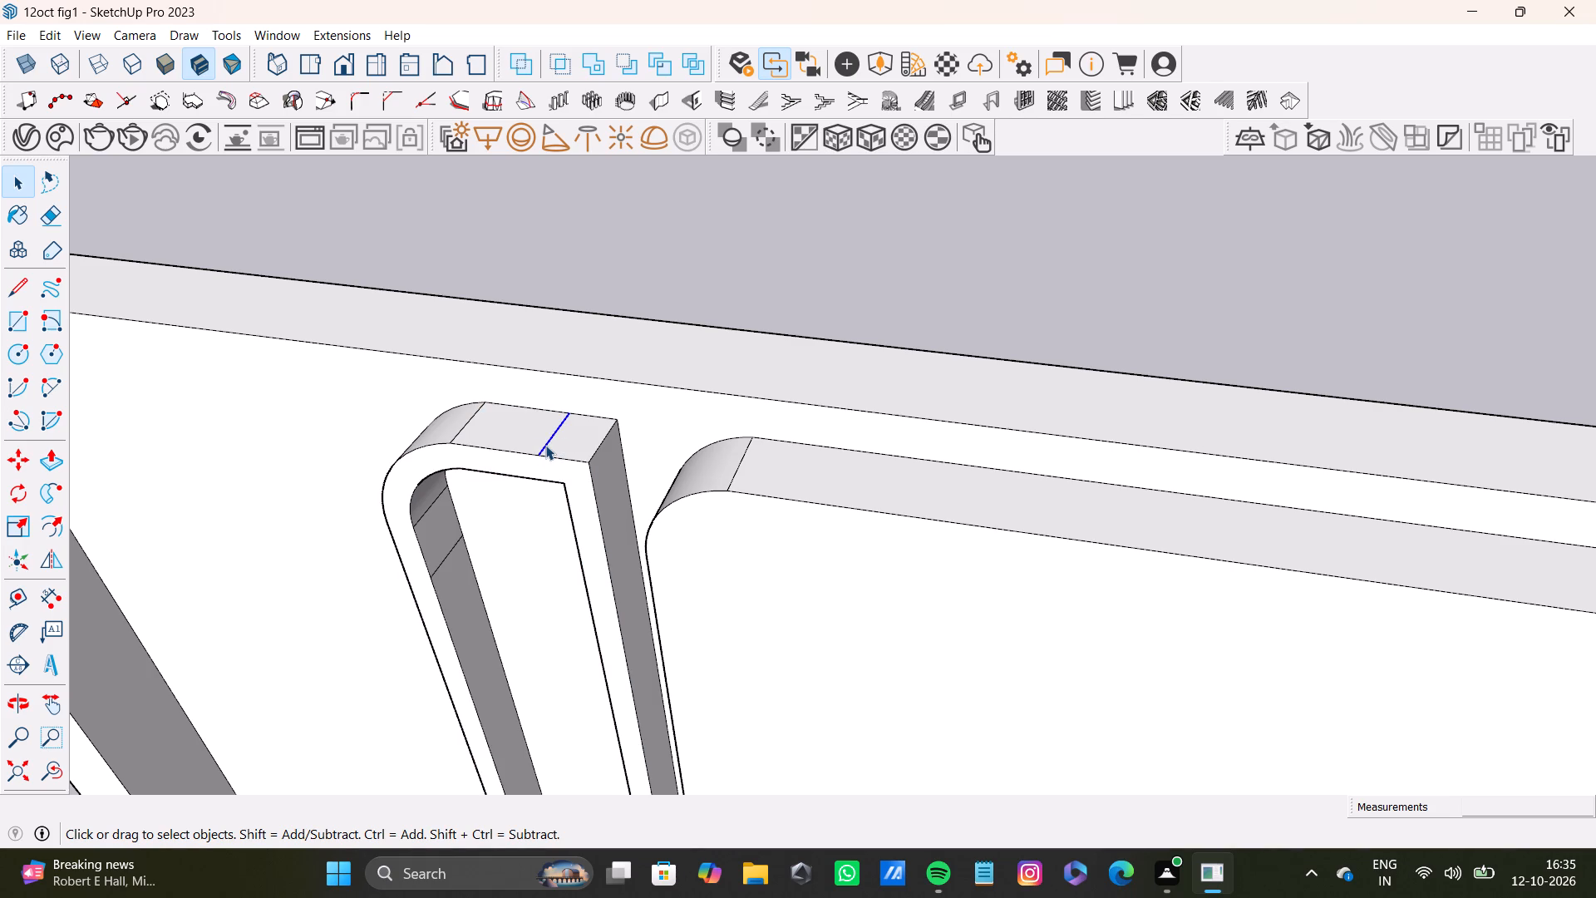
pyautogui.press('Delete')
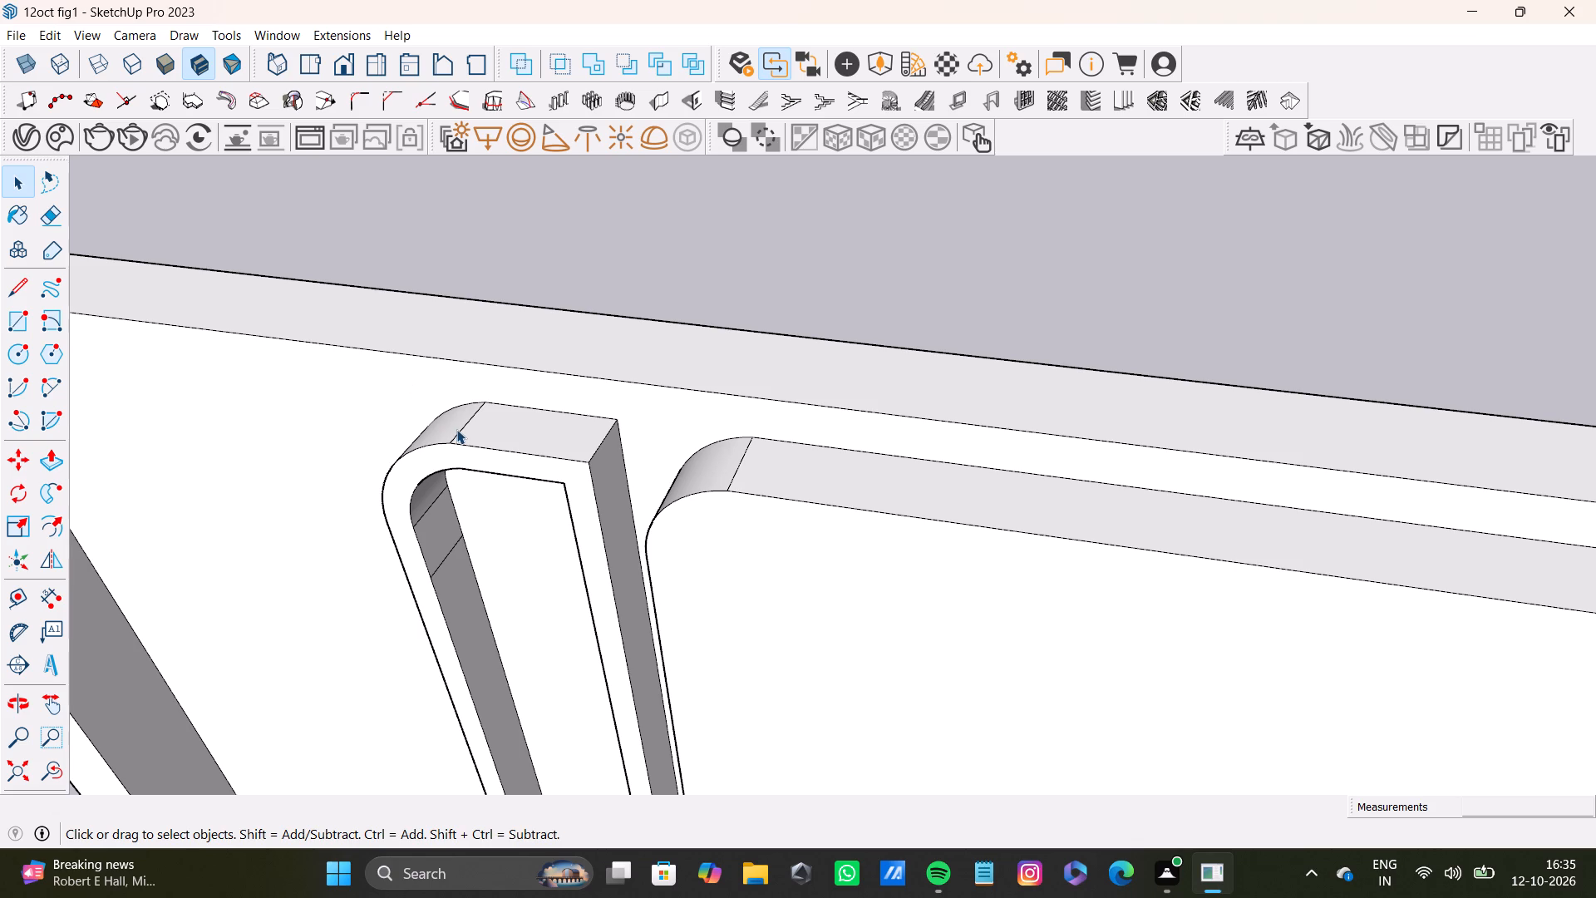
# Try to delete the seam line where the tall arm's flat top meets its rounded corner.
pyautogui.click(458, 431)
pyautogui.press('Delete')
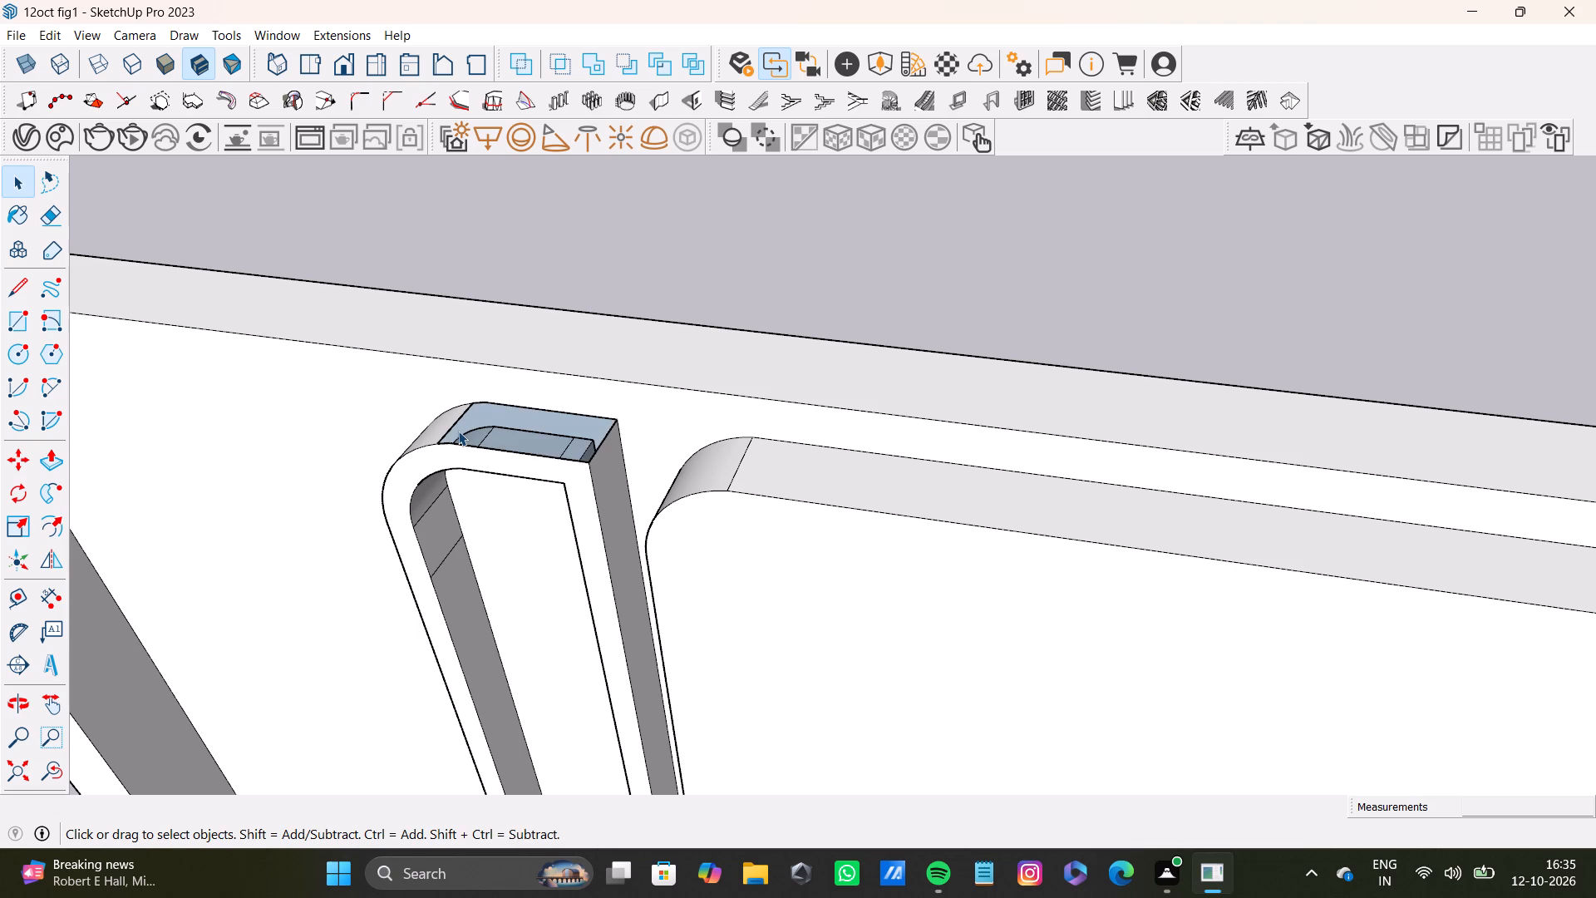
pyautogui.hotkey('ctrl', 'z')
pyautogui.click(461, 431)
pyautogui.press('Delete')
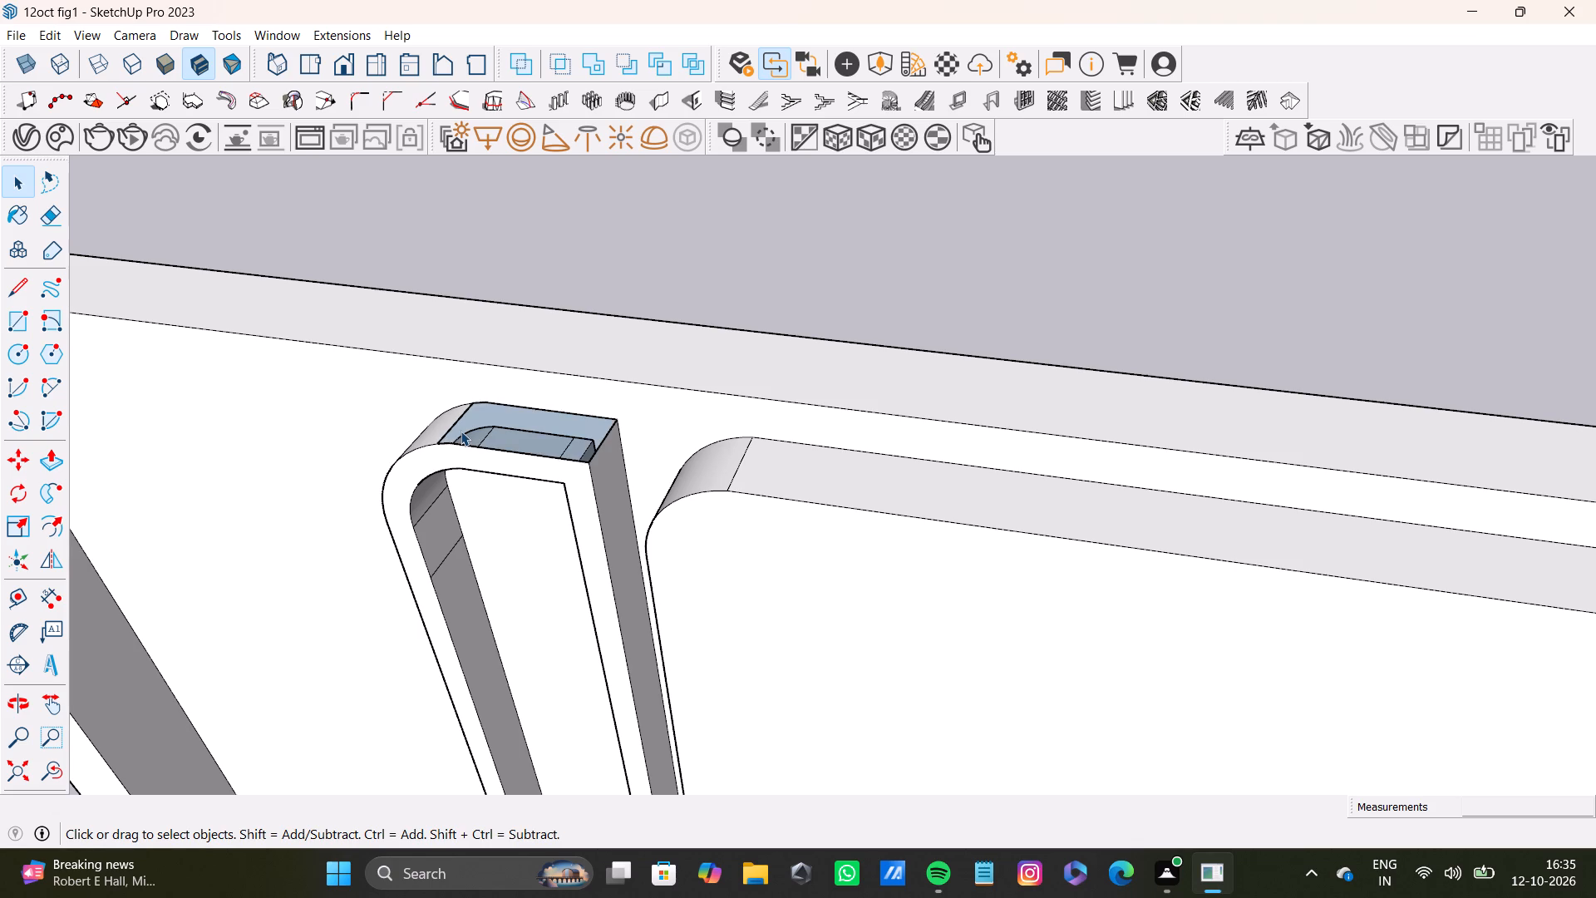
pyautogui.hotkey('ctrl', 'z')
# Copy the L-shaped border's outer front edges about 3 3/8" back toward the wall, to the midpoint of the border's depth.
pyautogui.scroll(-12, 475, 489)
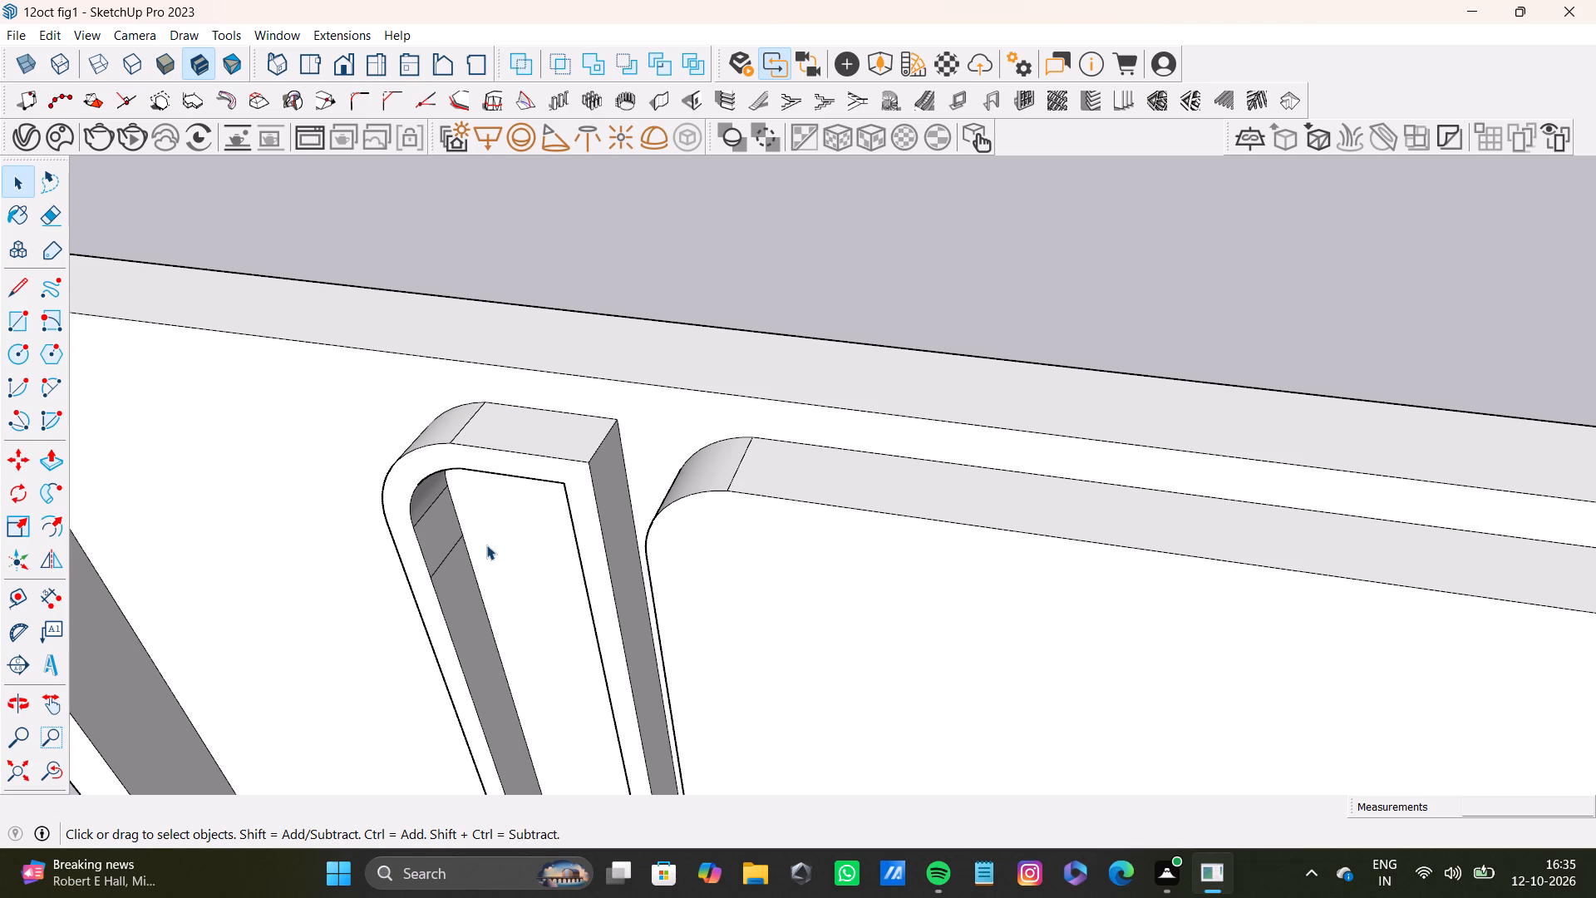
pyautogui.scroll(-6, 486, 545)
pyautogui.scroll(-12, 677, 507)
pyautogui.keyDown('shift'); pyautogui.moveTo(568, 599); pyautogui.dragTo(590, 520, button='middle'); pyautogui.keyUp('shift')
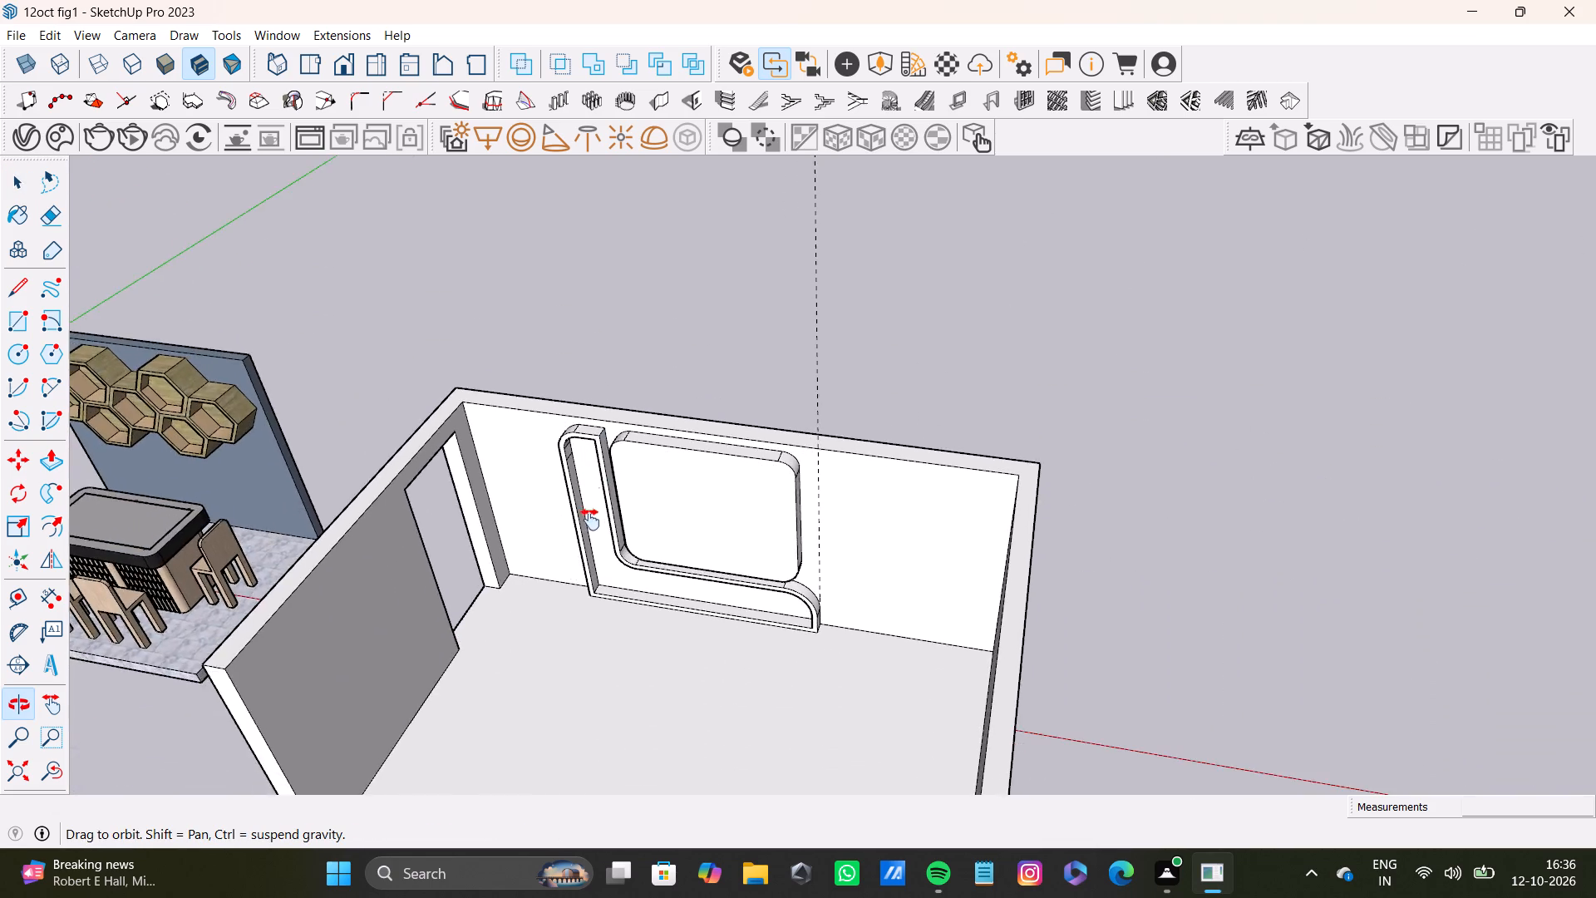
pyautogui.keyDown('shift'); pyautogui.moveTo(590, 520); pyautogui.dragTo(581, 611, button='middle'); pyautogui.keyUp('shift')
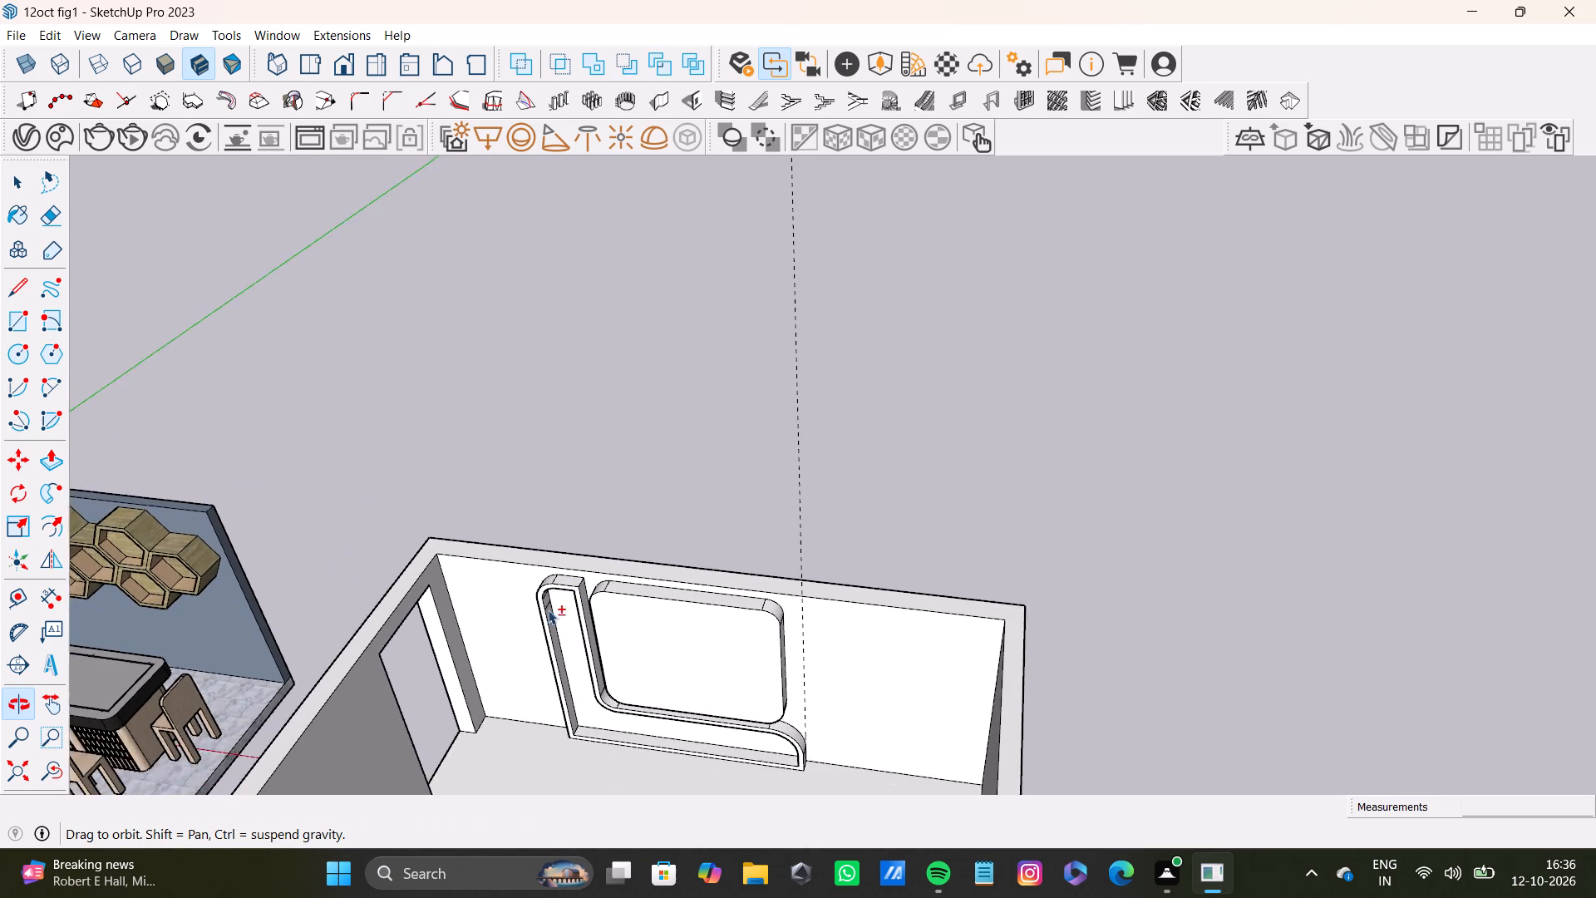
pyautogui.keyDown('shift'); pyautogui.scroll(14, 508, 607); pyautogui.keyUp('shift')
pyautogui.keyDown('shift'); pyautogui.click(619, 556); pyautogui.keyUp('shift')
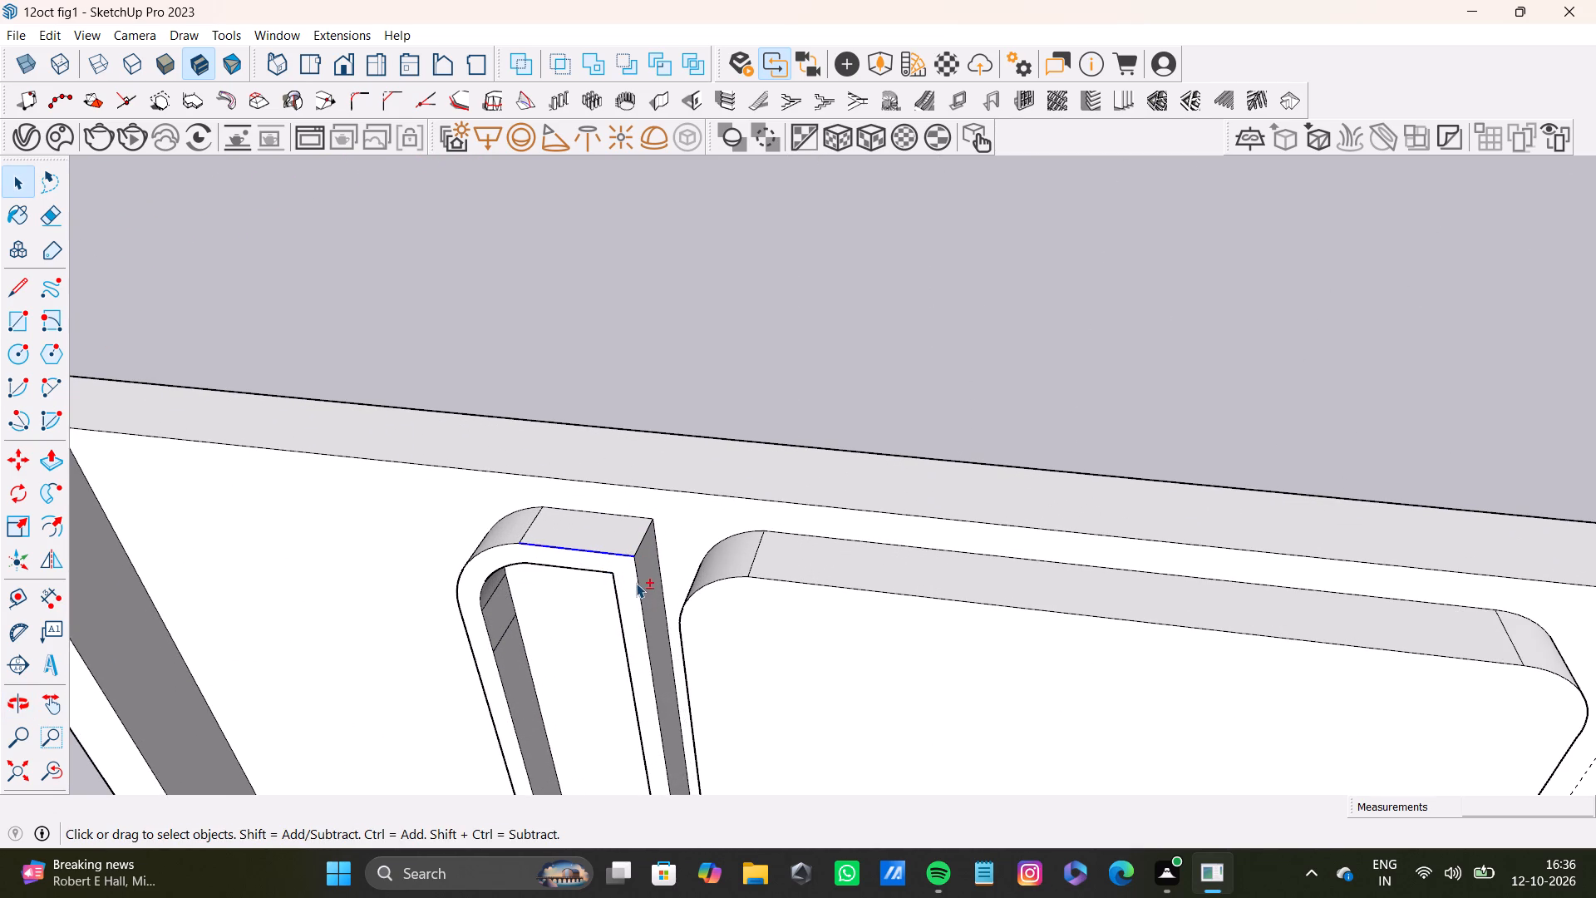
pyautogui.keyDown('shift'); pyautogui.click(636, 583); pyautogui.keyUp('shift')
pyautogui.keyDown('shift'); pyautogui.click(500, 546); pyautogui.keyUp('shift')
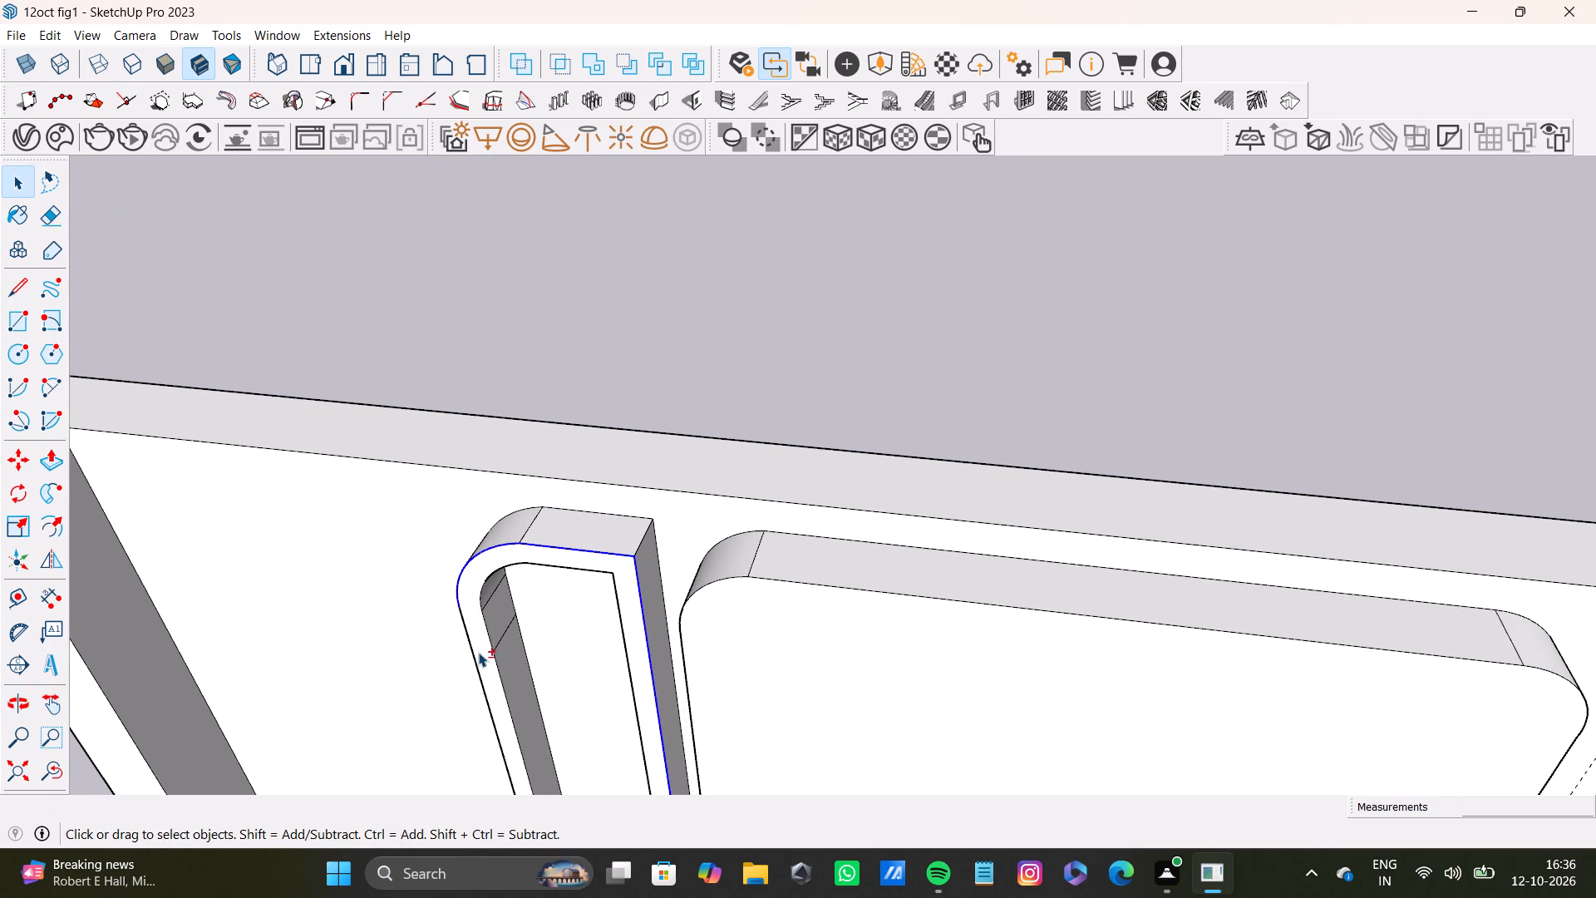
pyautogui.keyDown('shift'); pyautogui.click(475, 660); pyautogui.keyUp('shift')
pyautogui.keyDown('shift'); pyautogui.scroll(-5, 521, 692); pyautogui.keyUp('shift')
pyautogui.keyDown('shift'); pyautogui.moveTo(648, 698); pyautogui.dragTo(601, 563, button='middle'); pyautogui.keyUp('shift')
pyautogui.keyDown('shift'); pyautogui.scroll(9, 470, 535); pyautogui.keyUp('shift')
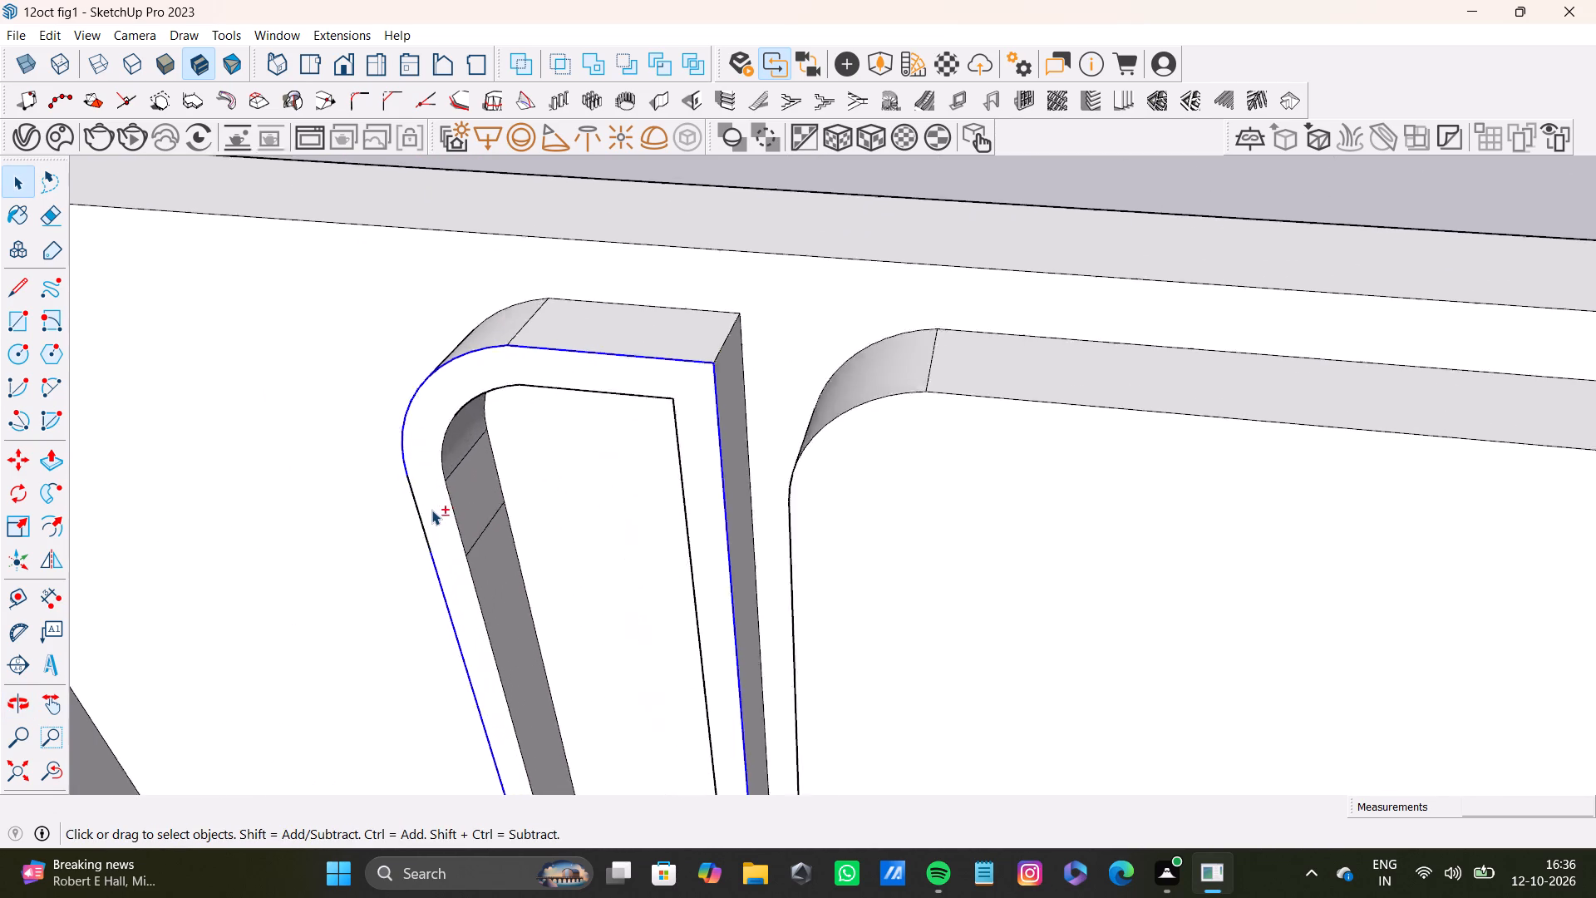
pyautogui.keyDown('shift'); pyautogui.scroll(6, 431, 510); pyautogui.keyUp('shift')
pyautogui.keyDown('shift'); pyautogui.click(421, 539); pyautogui.keyUp('shift')
pyautogui.keyDown('shift'); pyautogui.scroll(-14, 443, 537); pyautogui.keyUp('shift')
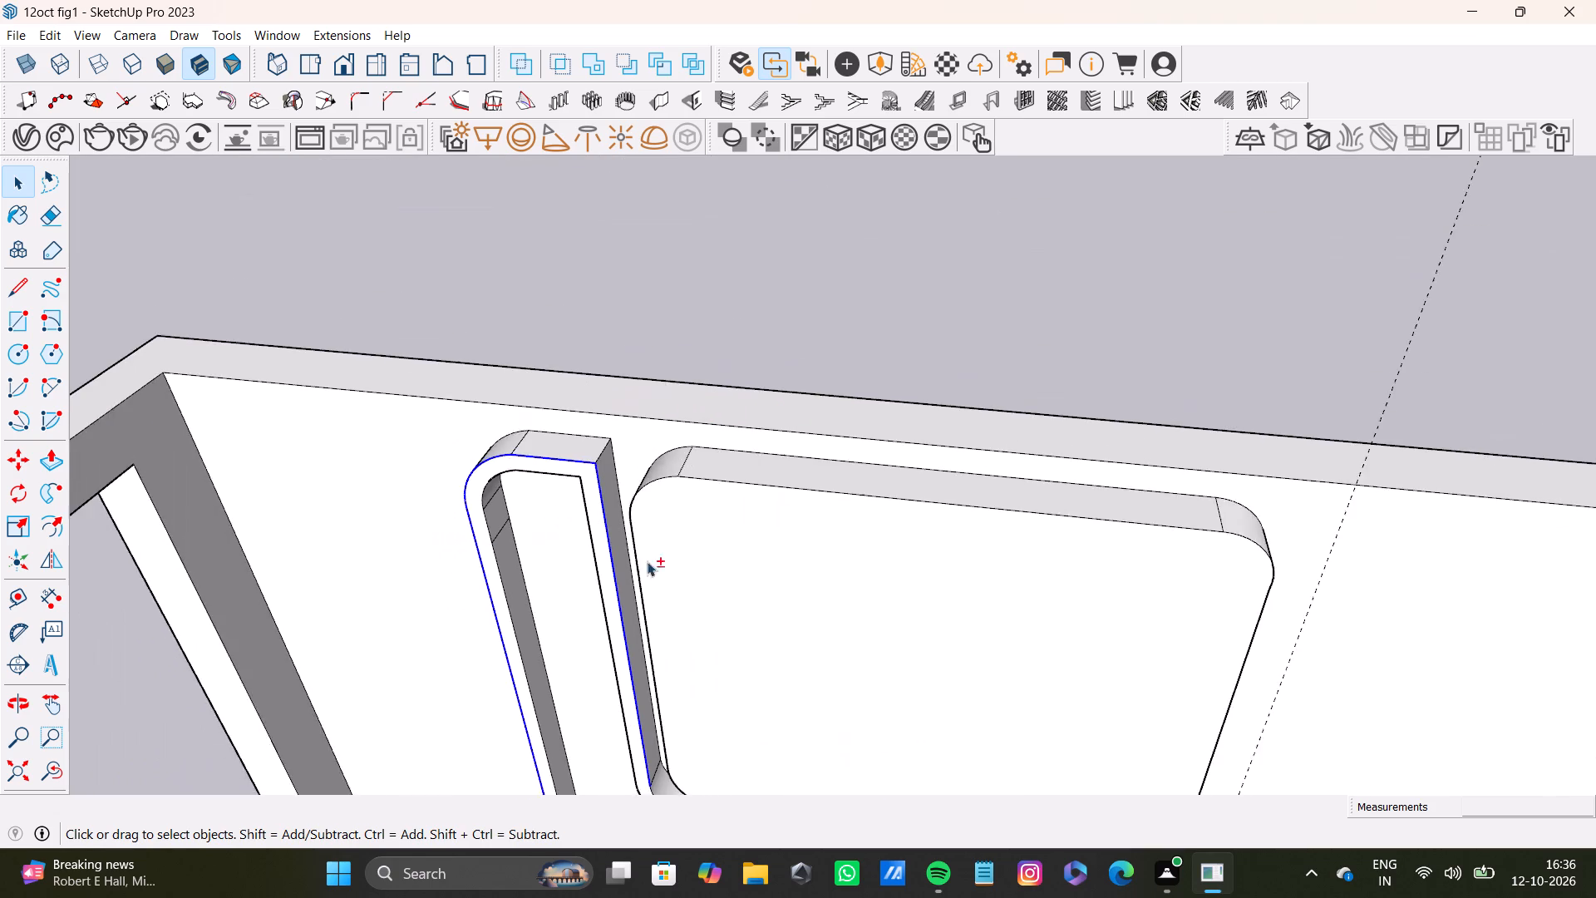
pyautogui.keyDown('shift'); pyautogui.moveTo(692, 564); pyautogui.dragTo(724, 365, button='middle'); pyautogui.keyUp('shift')
pyautogui.keyDown('shift'); pyautogui.scroll(16, 648, 652); pyautogui.keyUp('shift')
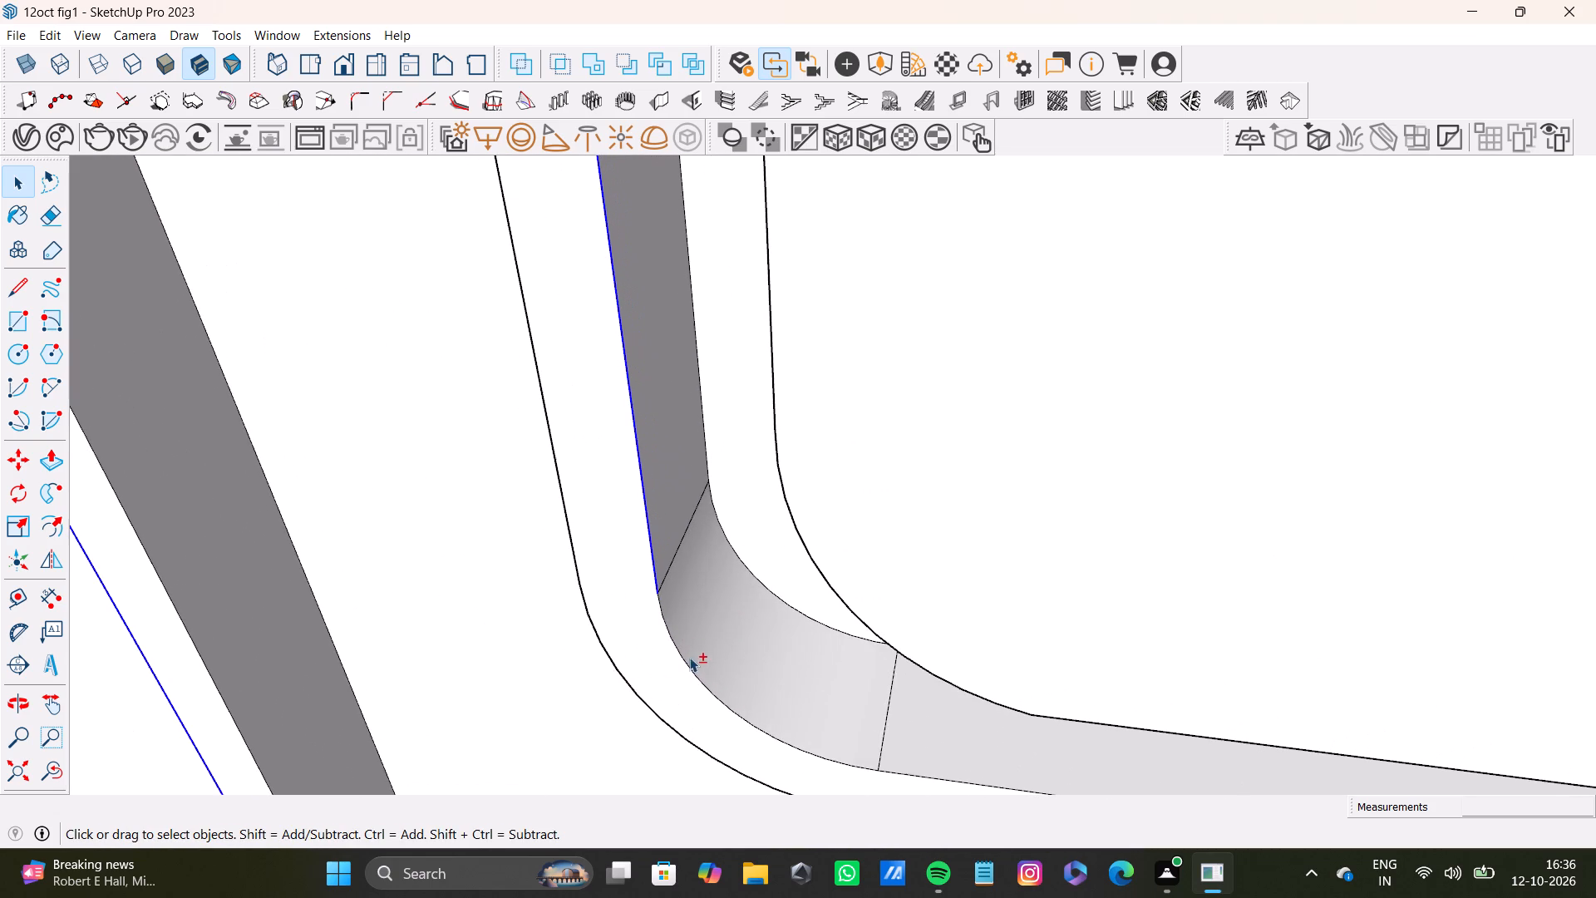
pyautogui.keyDown('shift'); pyautogui.click(697, 676); pyautogui.keyUp('shift')
pyautogui.keyDown('shift'); pyautogui.scroll(-4, 864, 703); pyautogui.keyUp('shift')
pyautogui.keyDown('shift'); pyautogui.moveTo(938, 703); pyautogui.dragTo(707, 527, button='middle'); pyautogui.keyUp('shift')
pyautogui.keyDown('shift'); pyautogui.scroll(3, 739, 545); pyautogui.keyUp('shift')
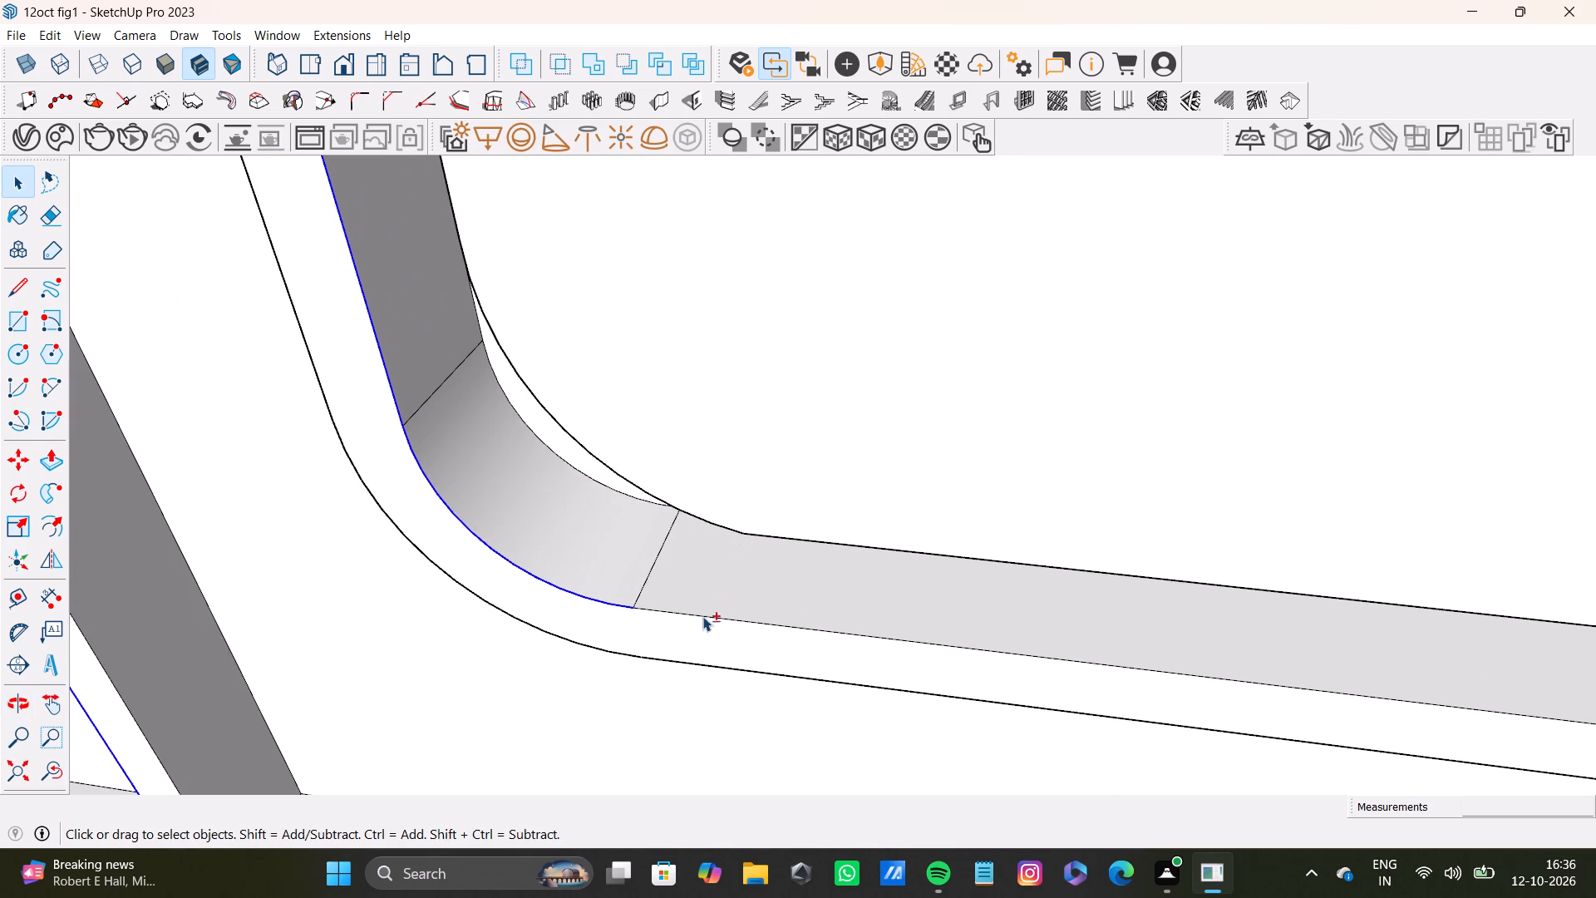
pyautogui.keyDown('shift'); pyautogui.click(709, 616); pyautogui.keyUp('shift')
pyautogui.keyDown('shift'); pyautogui.scroll(-8, 722, 627); pyautogui.keyUp('shift')
pyautogui.keyDown('shift'); pyautogui.moveTo(831, 622); pyautogui.dragTo(466, 437, button='middle'); pyautogui.keyUp('shift')
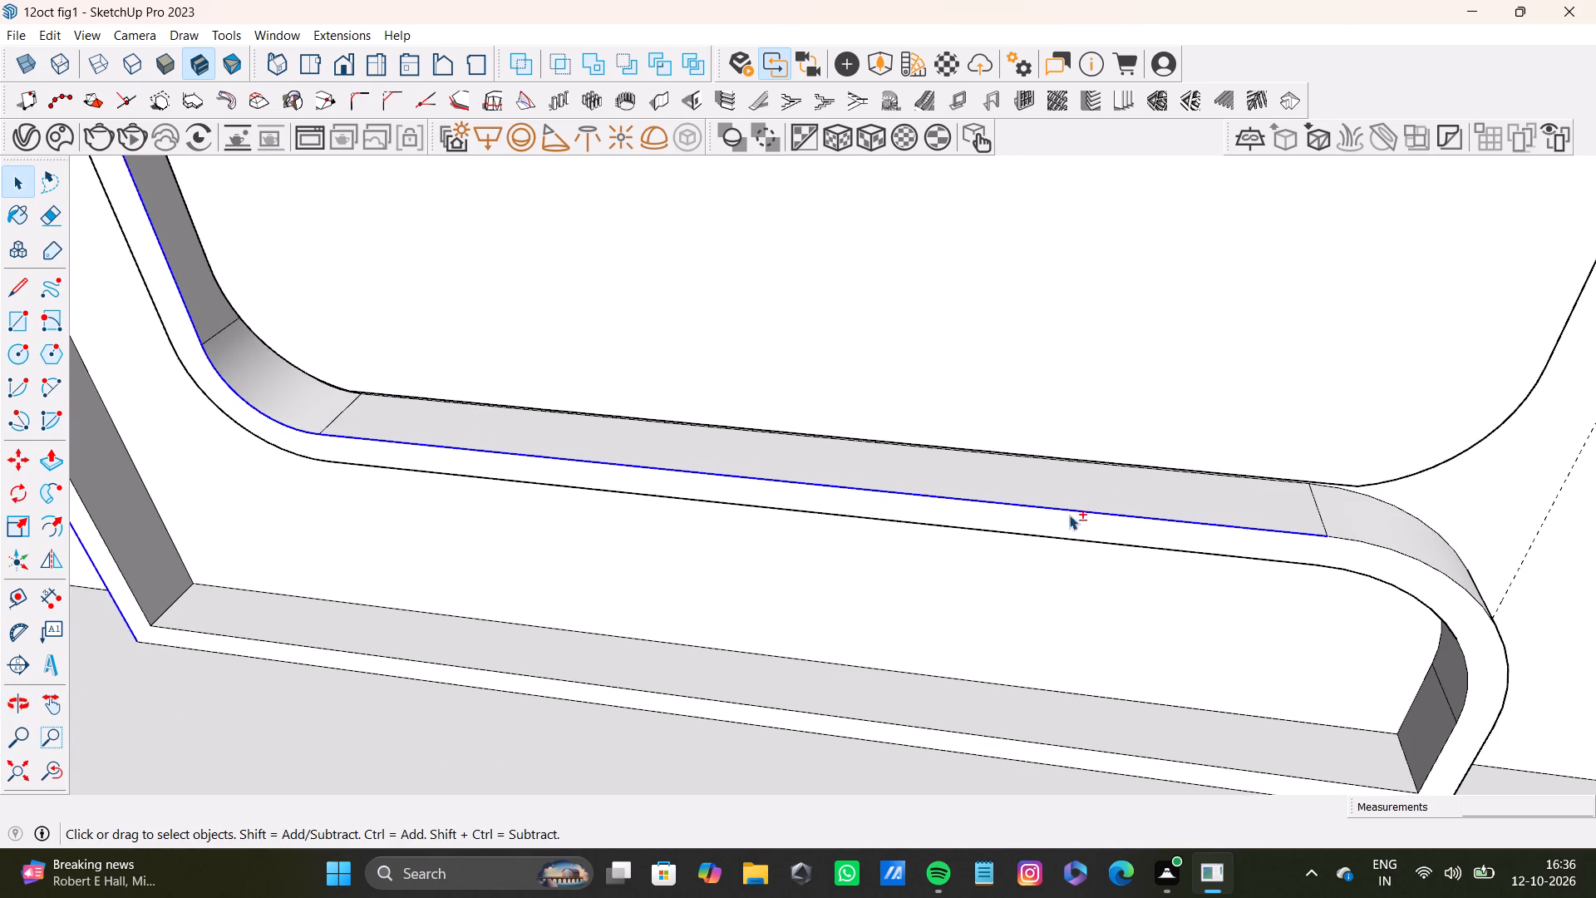
pyautogui.keyDown('shift'); pyautogui.click(1347, 536); pyautogui.keyUp('shift')
pyautogui.keyDown('shift'); pyautogui.scroll(-3, 1344, 699); pyautogui.keyUp('shift')
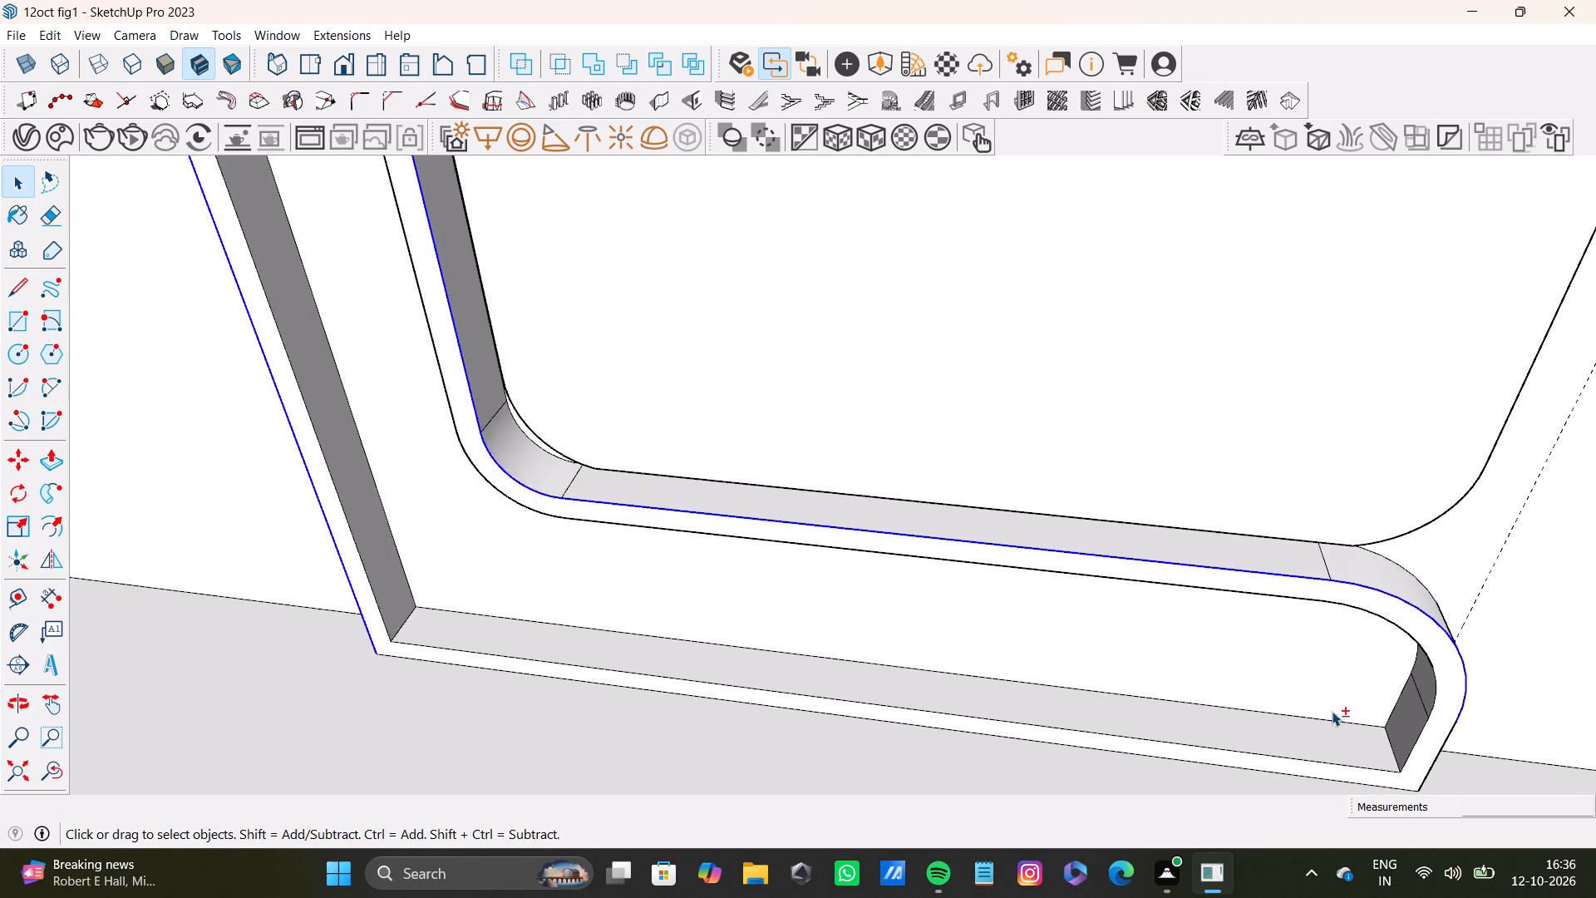
pyautogui.keyDown('shift'); pyautogui.moveTo(1331, 708); pyautogui.dragTo(1288, 544, button='middle'); pyautogui.keyUp('shift')
pyautogui.keyDown('shift'); pyautogui.scroll(3, 1345, 614); pyautogui.keyUp('shift')
pyautogui.keyDown('shift'); pyautogui.click(1393, 600); pyautogui.keyUp('shift')
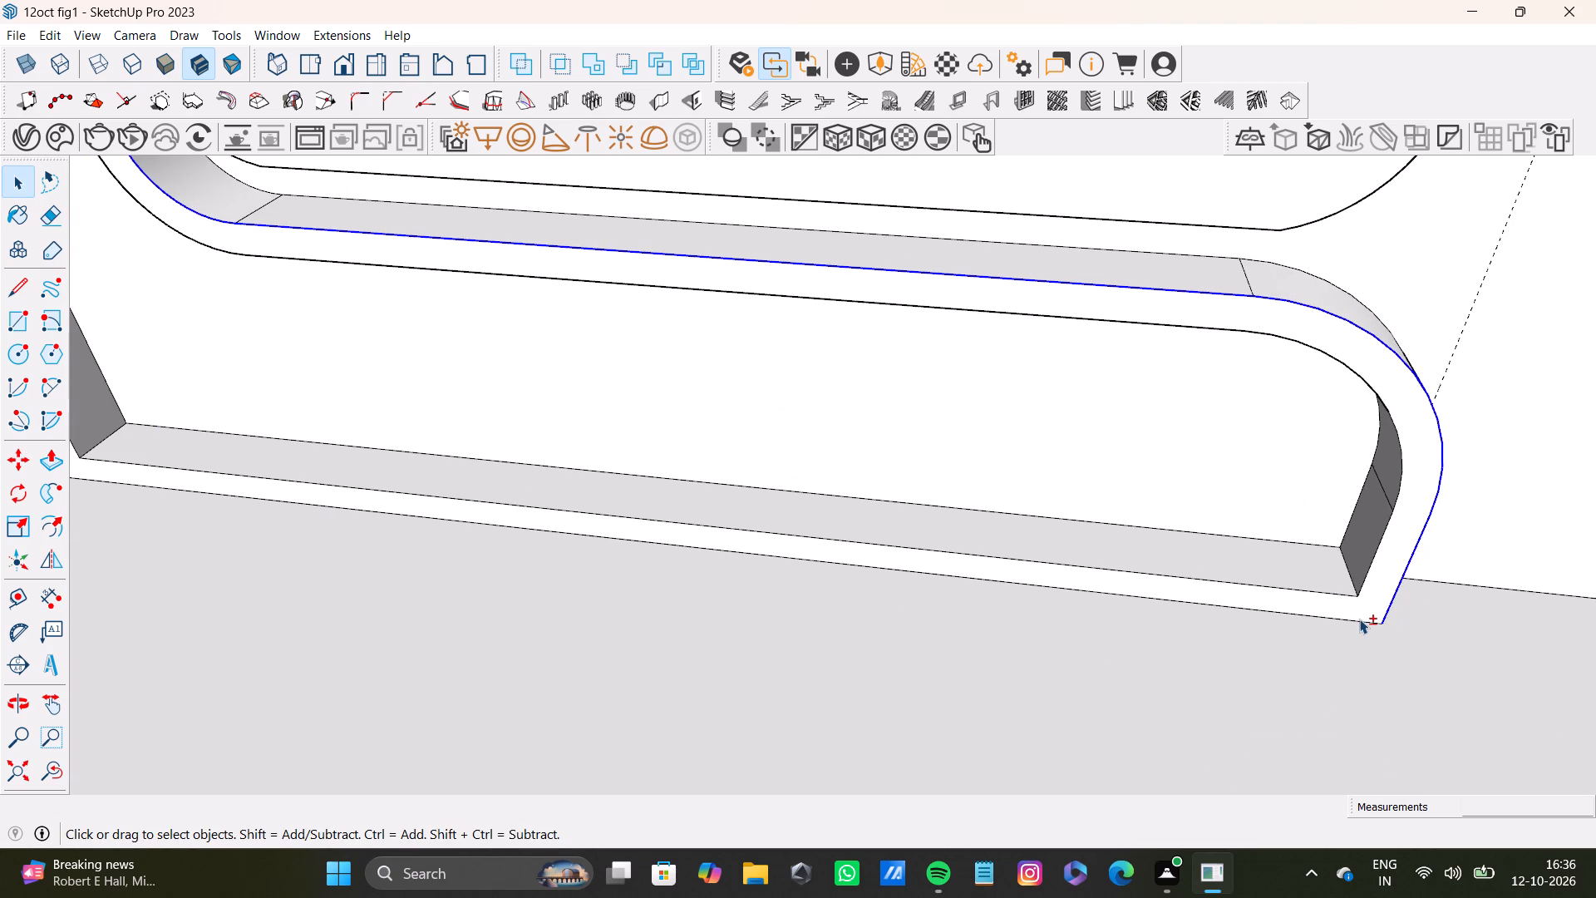
pyautogui.keyDown('shift'); pyautogui.click(1359, 619); pyautogui.keyUp('shift')
pyautogui.keyDown('shift'); pyautogui.scroll(-3, 1017, 579); pyautogui.keyUp('shift')
pyautogui.keyDown('shift'); pyautogui.moveTo(669, 516); pyautogui.dragTo(1083, 541, button='middle'); pyautogui.keyUp('shift')
pyautogui.keyDown('shift'); pyautogui.scroll(5, 676, 476); pyautogui.keyUp('shift')
pyautogui.keyDown('shift'); pyautogui.scroll(-3, 710, 516); pyautogui.keyUp('shift')
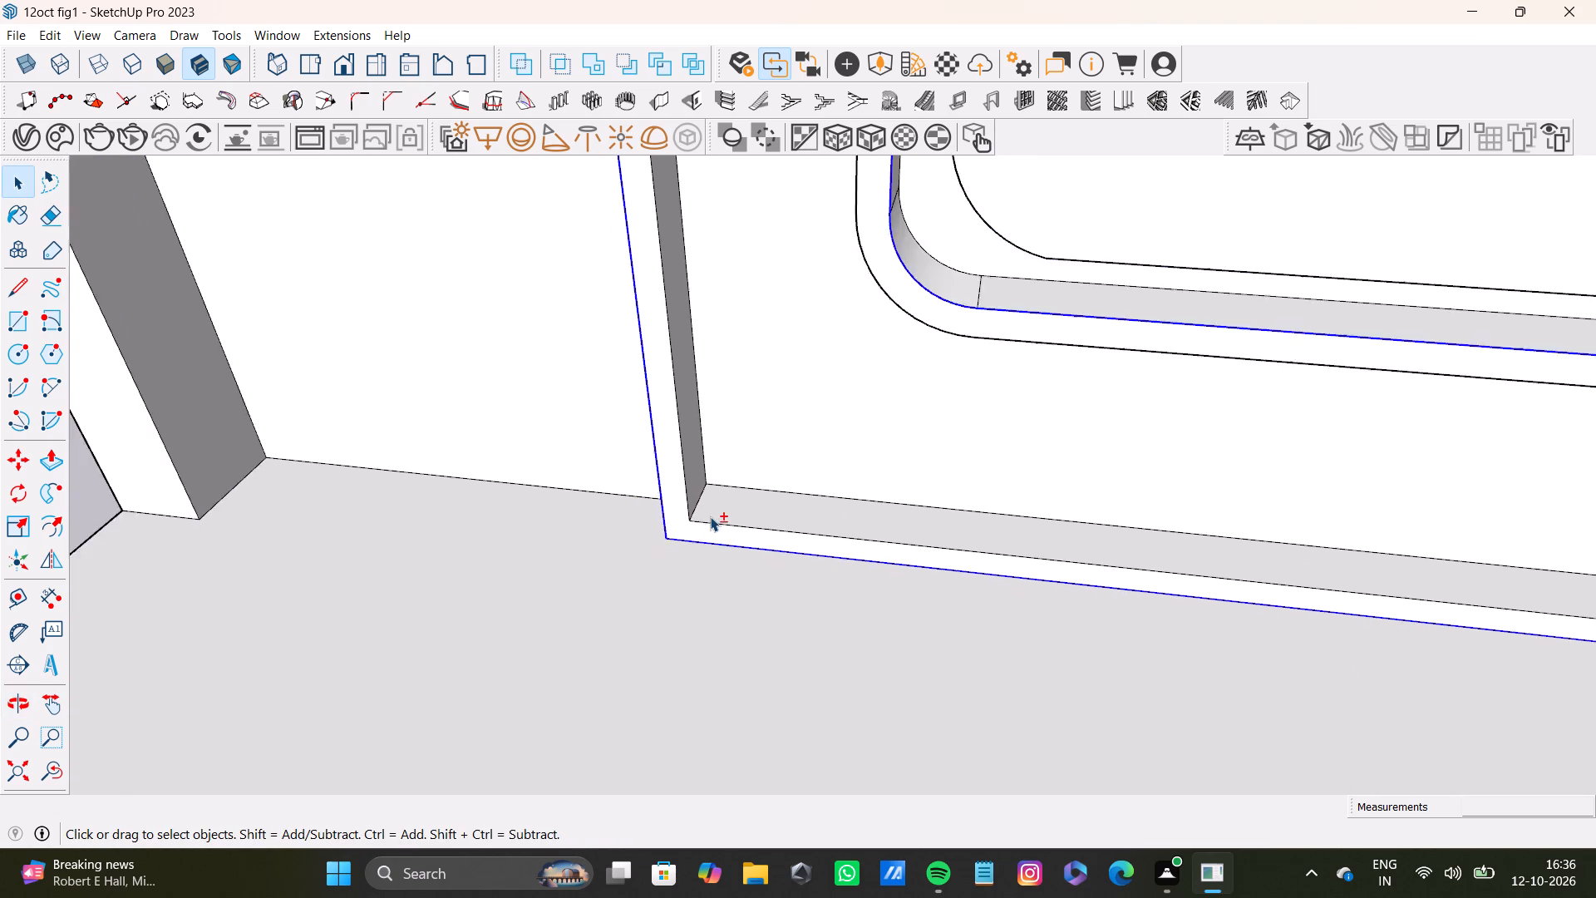
pyautogui.keyDown('shift'); pyautogui.scroll(-8, 710, 516); pyautogui.keyUp('shift')
pyautogui.keyDown('shift'); pyautogui.moveTo(765, 474); pyautogui.dragTo(493, 623, button='middle'); pyautogui.keyUp('shift')
pyautogui.moveTo(723, 604); pyautogui.dragTo(654, 615, button='middle')
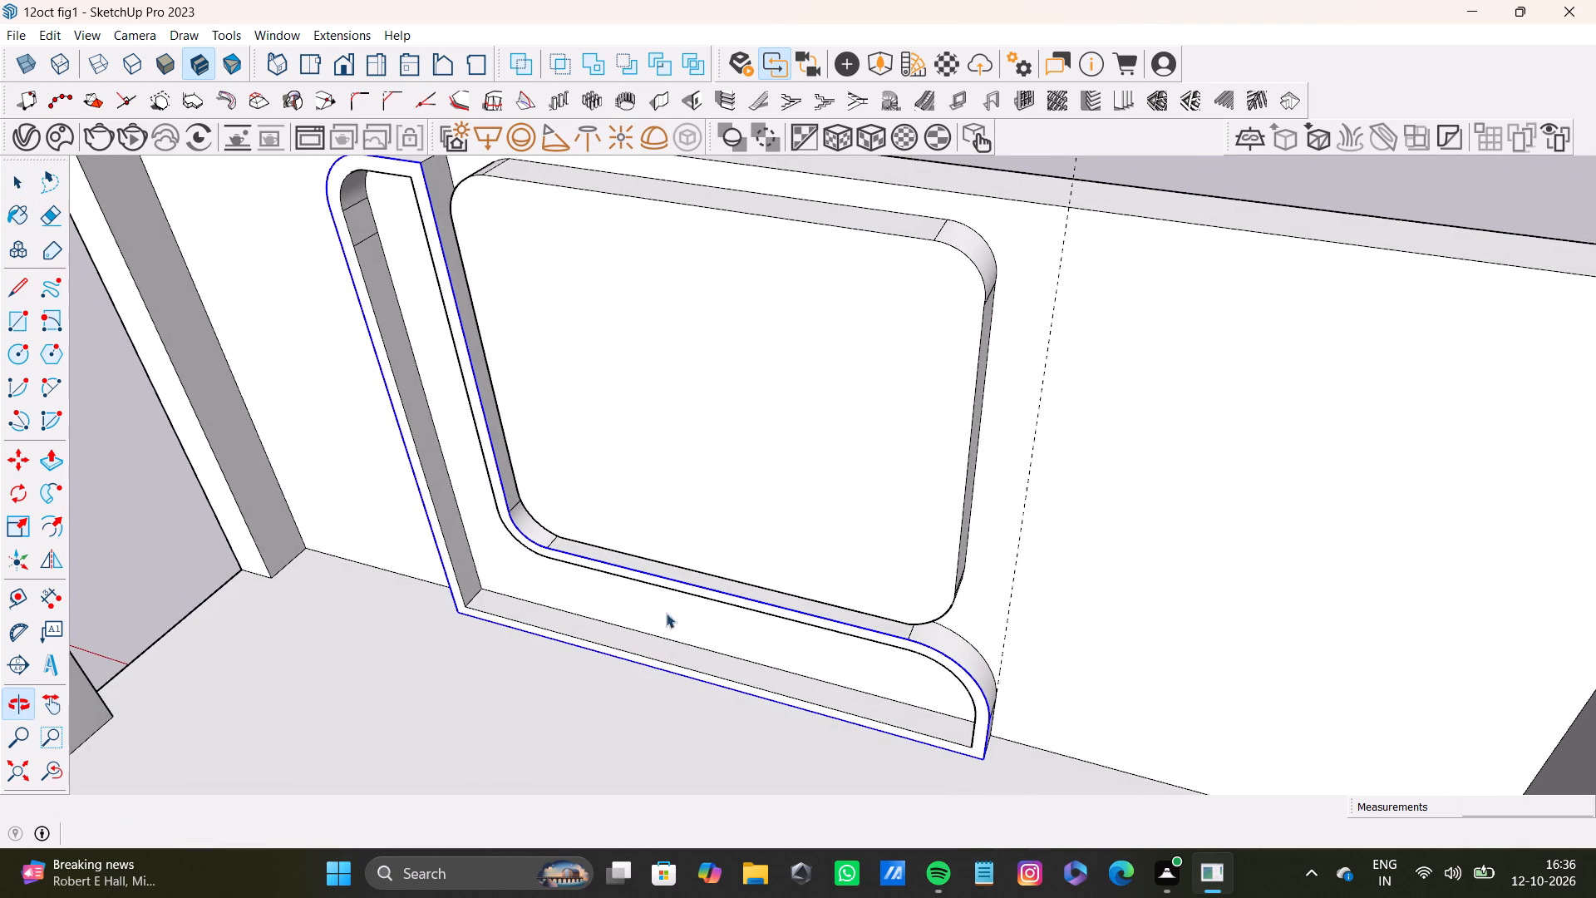
pyautogui.press('m')
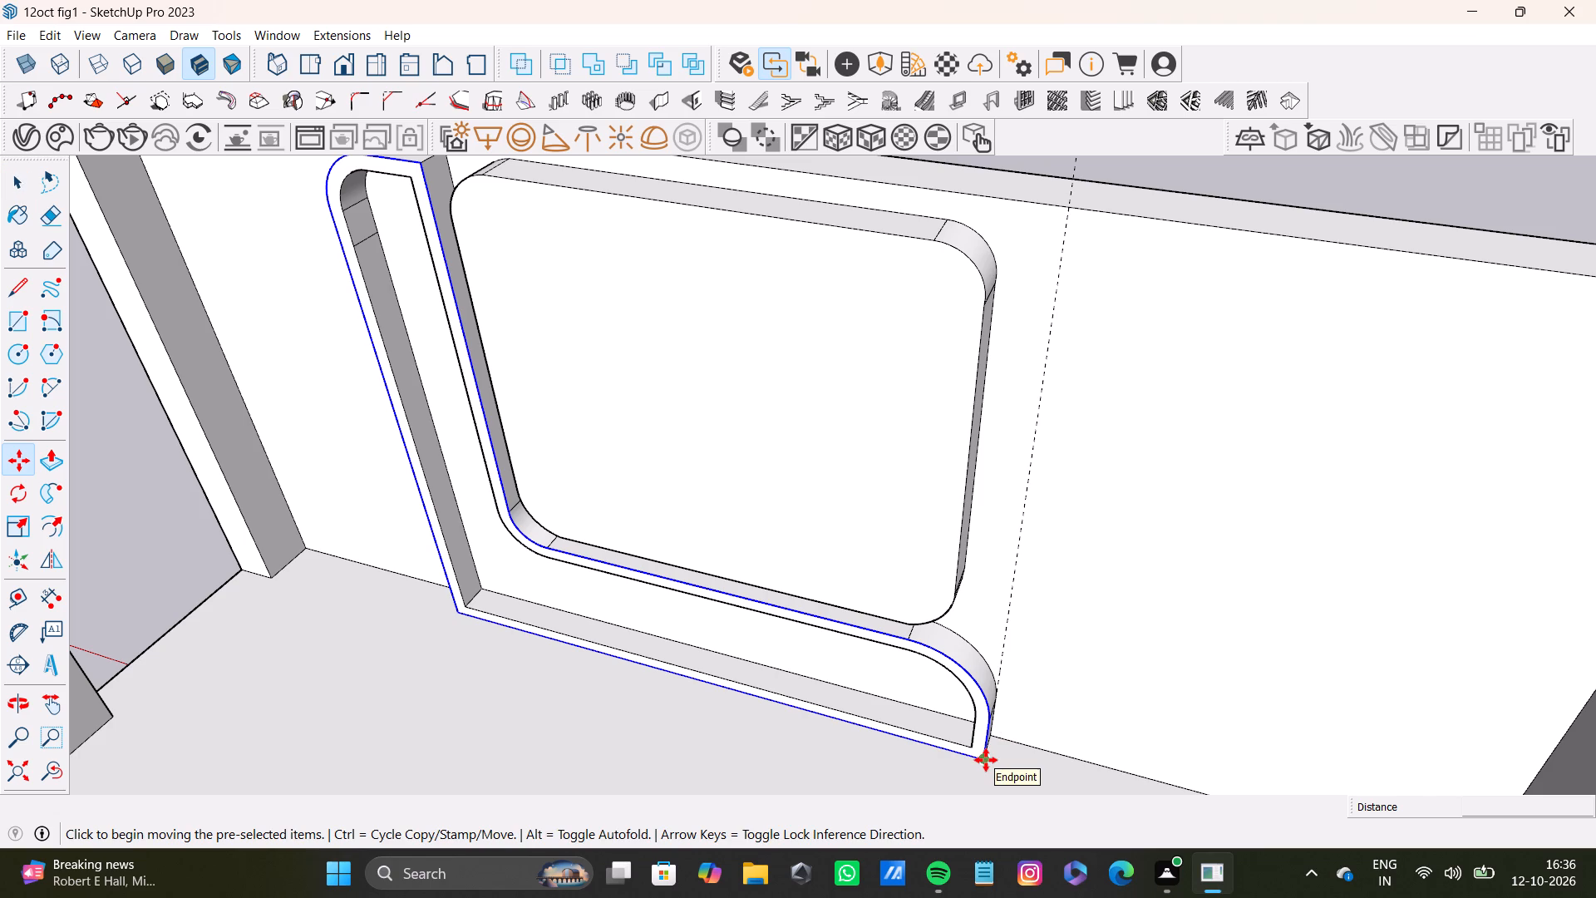
pyautogui.click(985, 760)
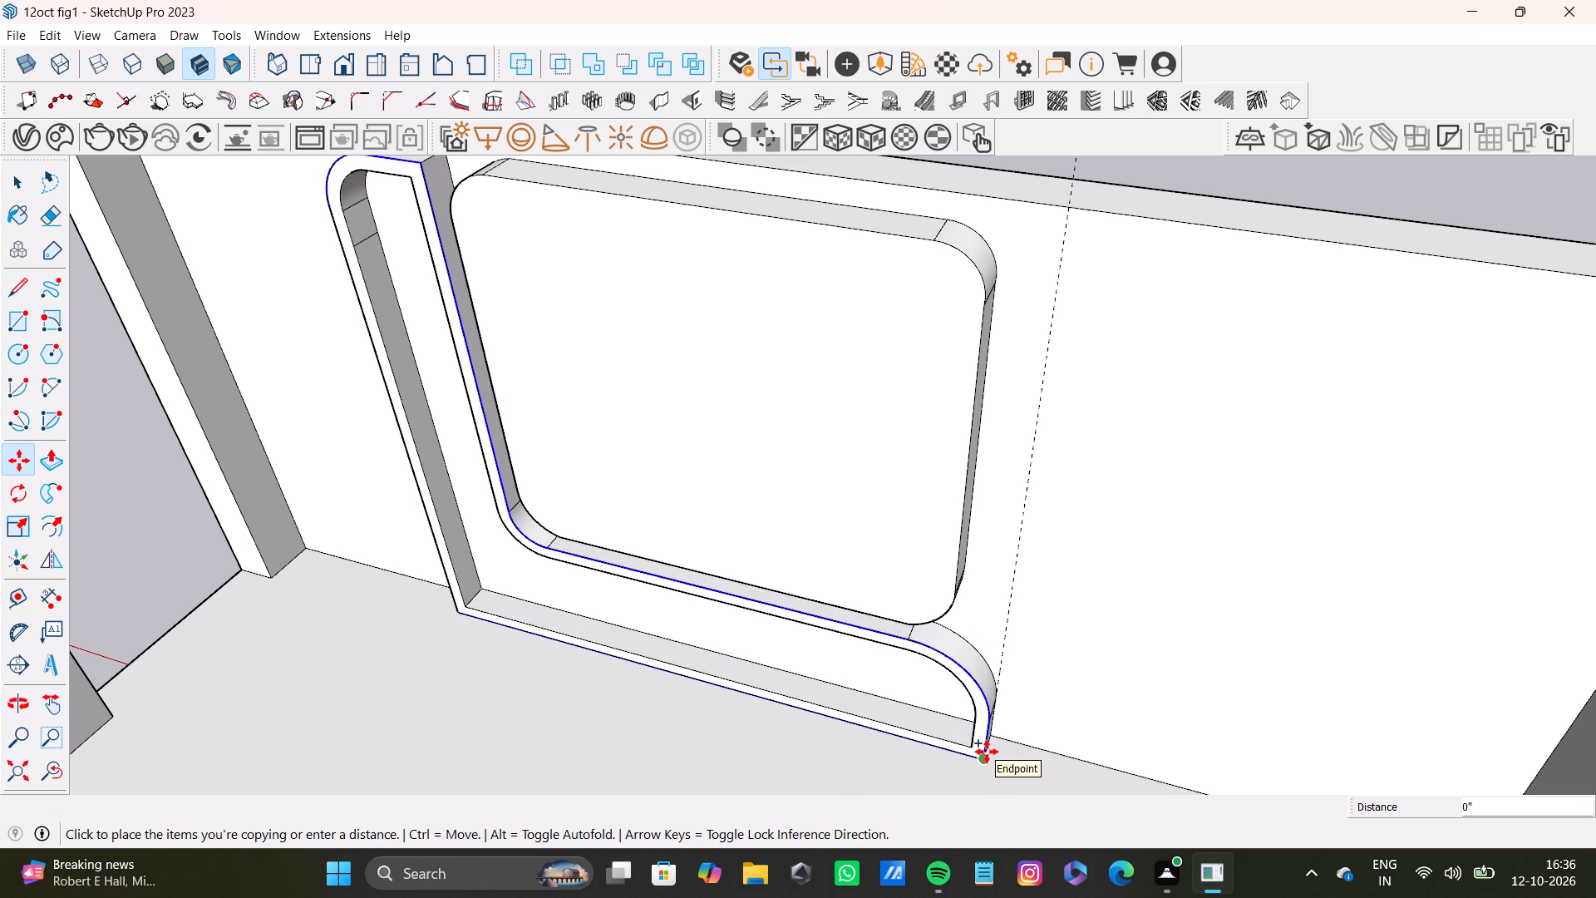
pyautogui.moveTo(989, 748); pyautogui.dragTo(715, 557, button='middle')
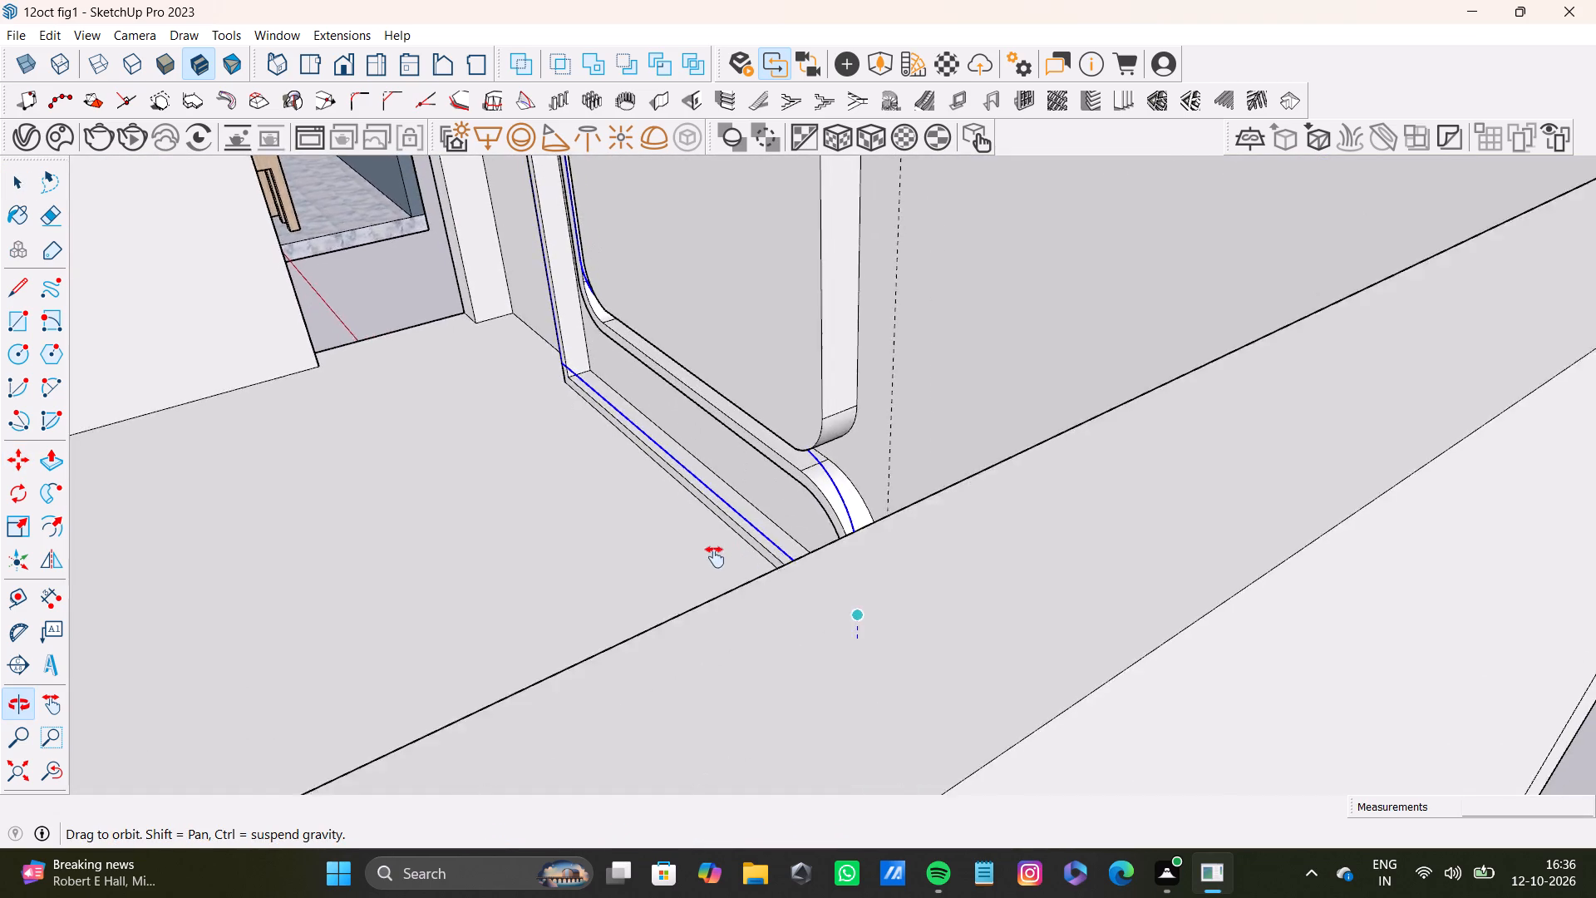
pyautogui.moveTo(715, 557); pyautogui.dragTo(657, 701, button='middle')
pyautogui.scroll(1, 754, 798)
pyautogui.keyDown('shift'); pyautogui.moveTo(768, 784); pyautogui.dragTo(772, 679, button='middle'); pyautogui.keyUp('shift')
pyautogui.scroll(3, 781, 720)
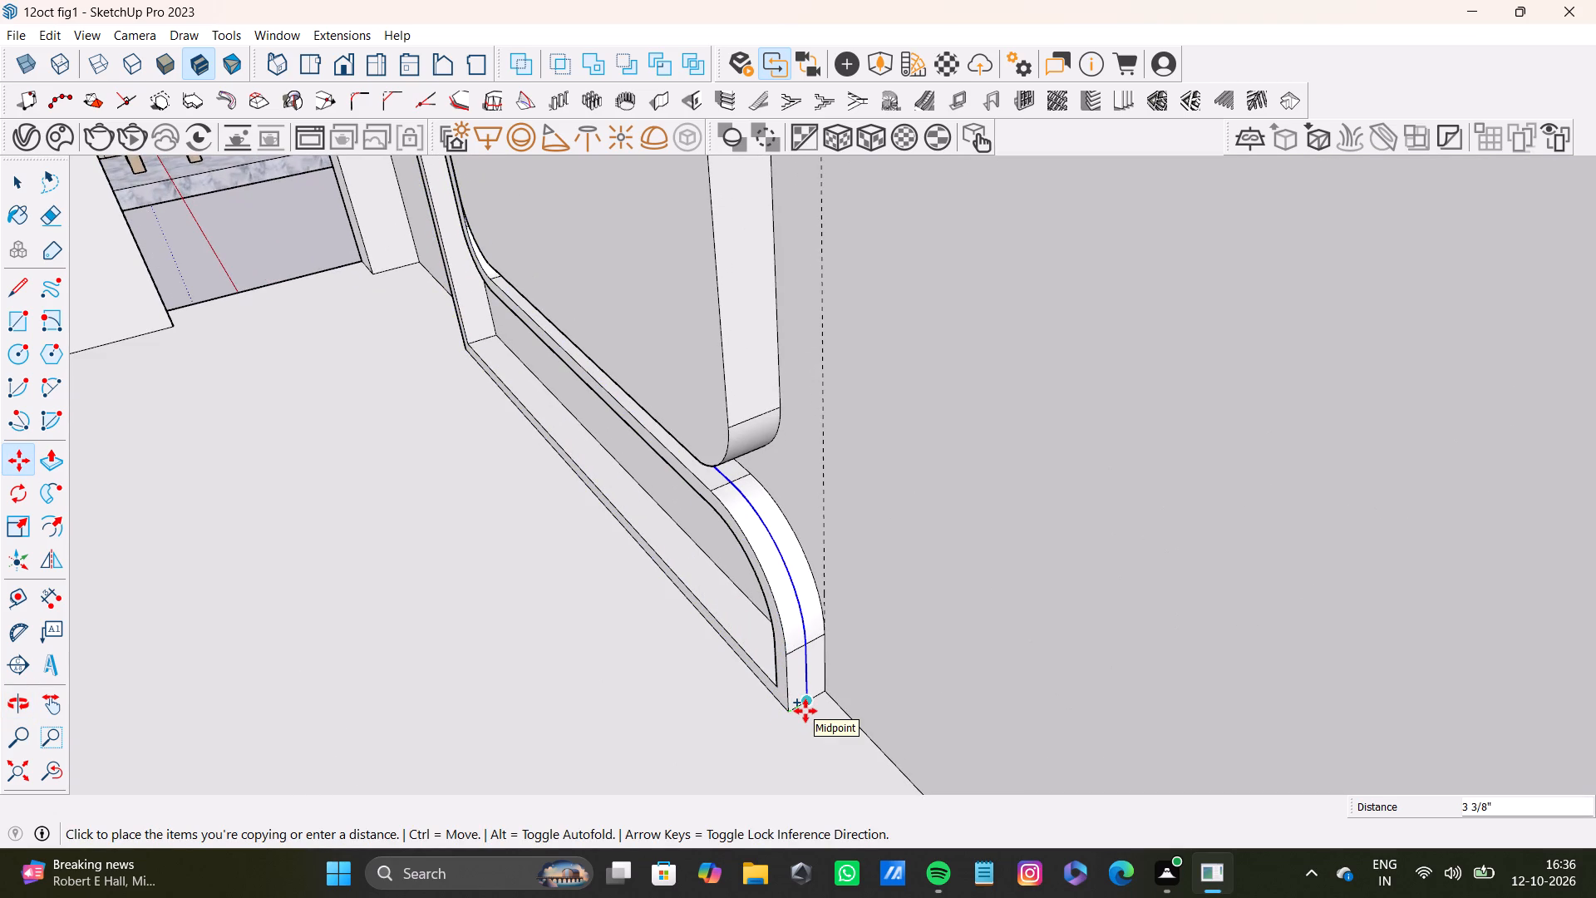
pyautogui.click(805, 711)
pyautogui.press('space')
# Group the L-shaped border's front face together with the front half of its outer side faces and their edges.
pyautogui.moveTo(778, 683); pyautogui.dragTo(810, 687, button='middle')
pyautogui.press('space')
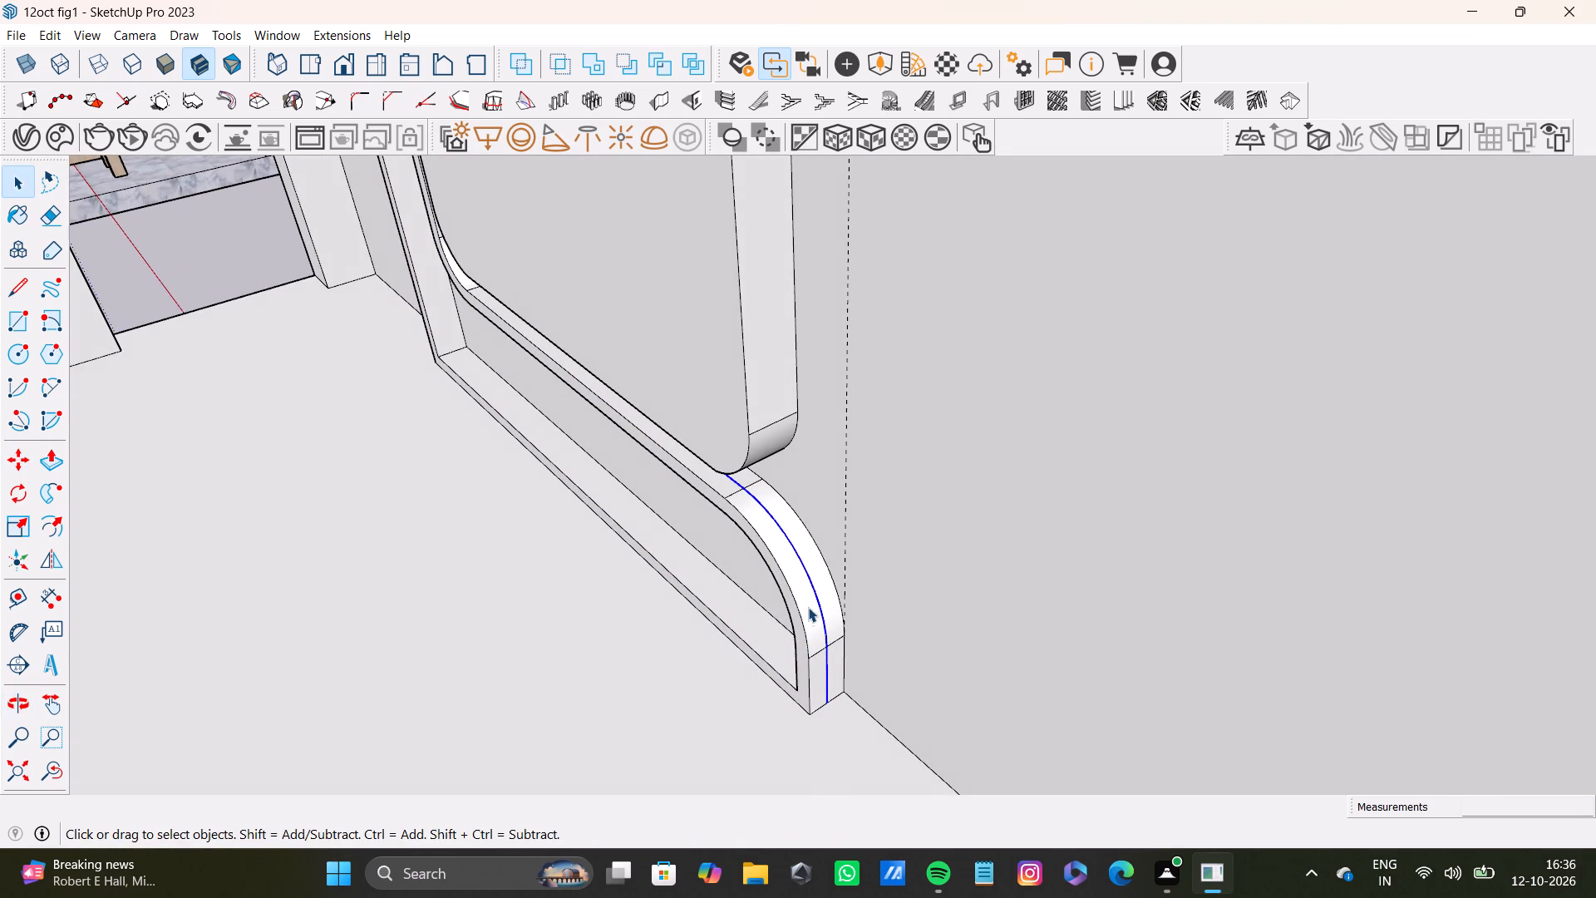
pyautogui.keyDown('shift'); pyautogui.doubleClick(808, 598); pyautogui.keyUp('shift')
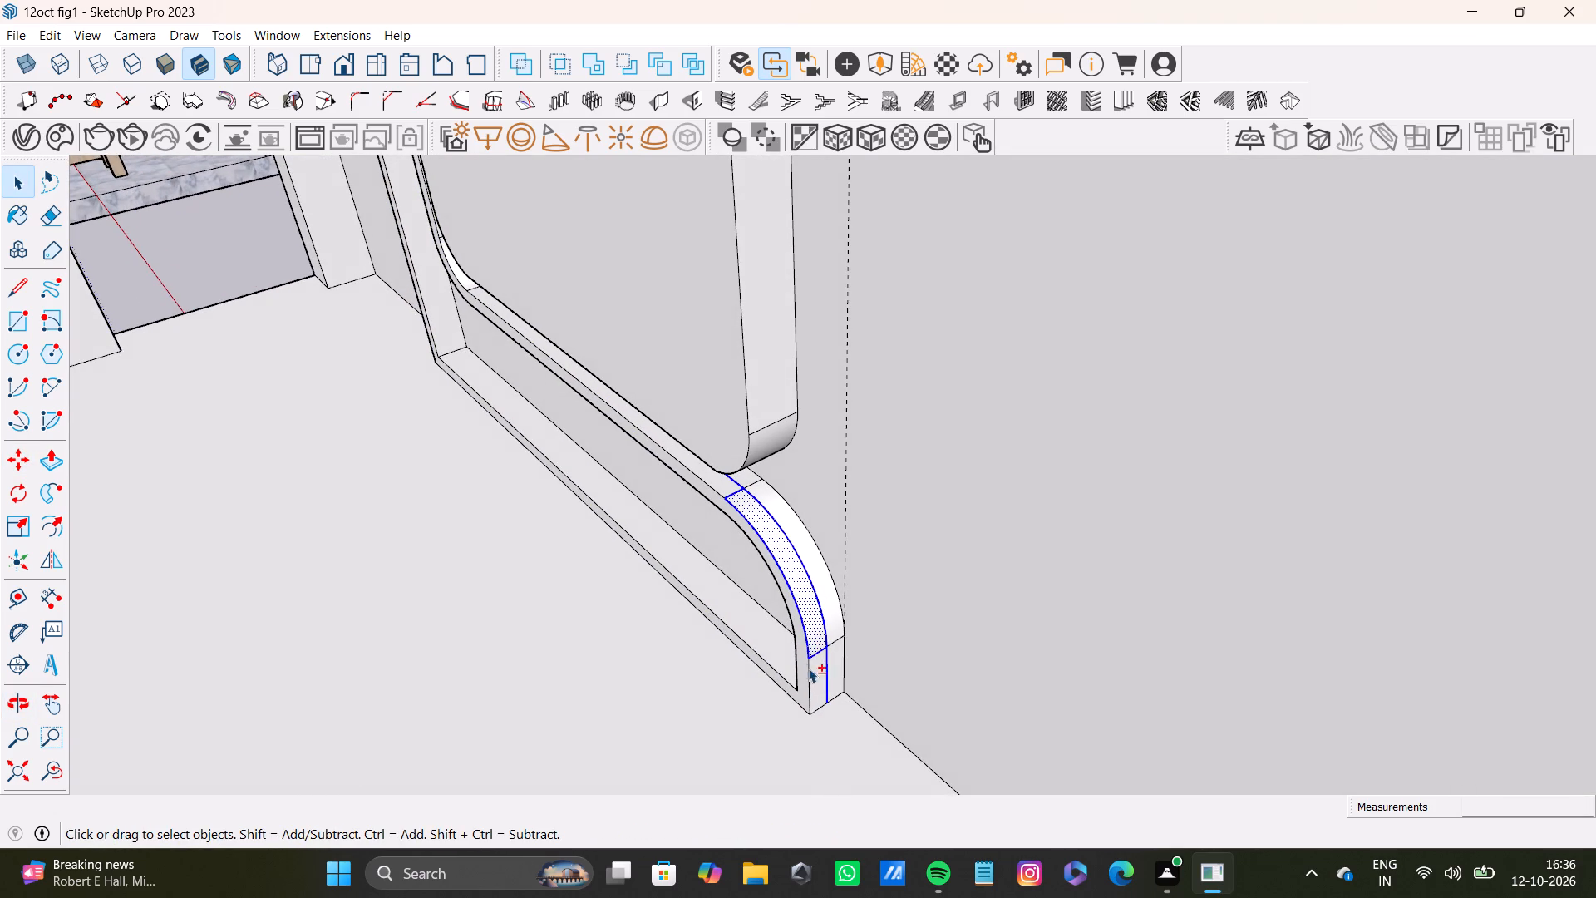
pyautogui.keyDown('shift'); pyautogui.doubleClick(816, 681); pyautogui.keyUp('shift')
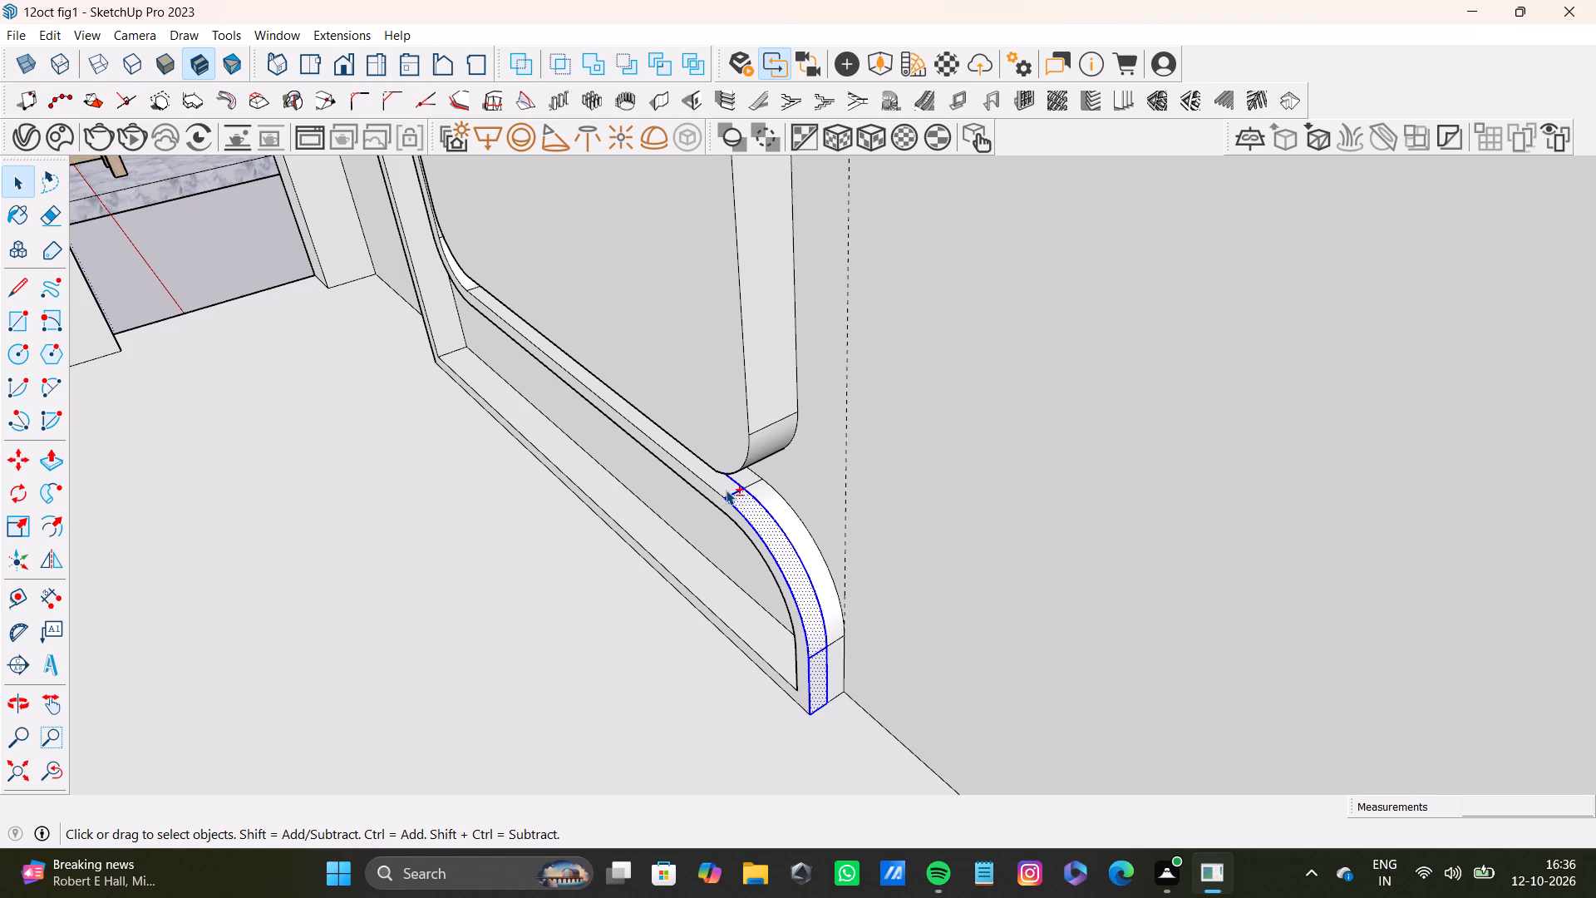
pyautogui.keyDown('shift'); pyautogui.doubleClick(717, 487); pyautogui.keyUp('shift')
pyautogui.keyDown('shift'); pyautogui.moveTo(654, 501); pyautogui.dragTo(868, 645, button='middle'); pyautogui.keyUp('shift')
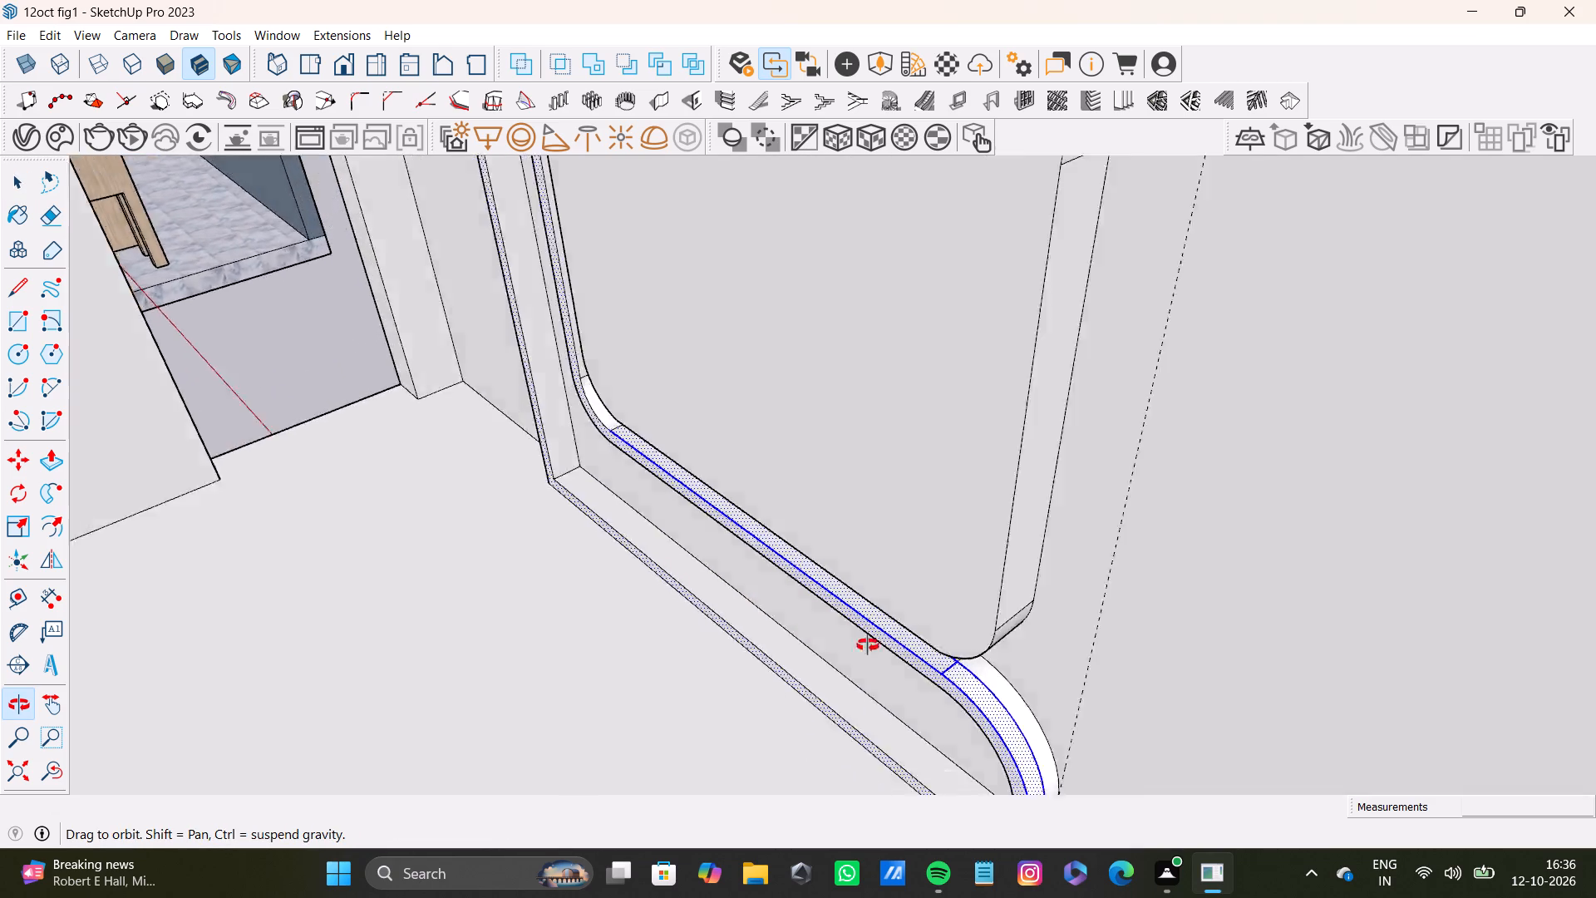
pyautogui.keyDown('shift'); pyautogui.moveTo(868, 645); pyautogui.dragTo(936, 635, button='middle'); pyautogui.keyUp('shift')
pyautogui.keyDown('shift'); pyautogui.scroll(3, 783, 455); pyautogui.keyUp('shift')
pyautogui.keyDown('shift'); pyautogui.moveTo(711, 424); pyautogui.dragTo(756, 458, button='middle'); pyautogui.keyUp('shift')
pyautogui.keyDown('shift'); pyautogui.scroll(3, 743, 465); pyautogui.keyUp('shift')
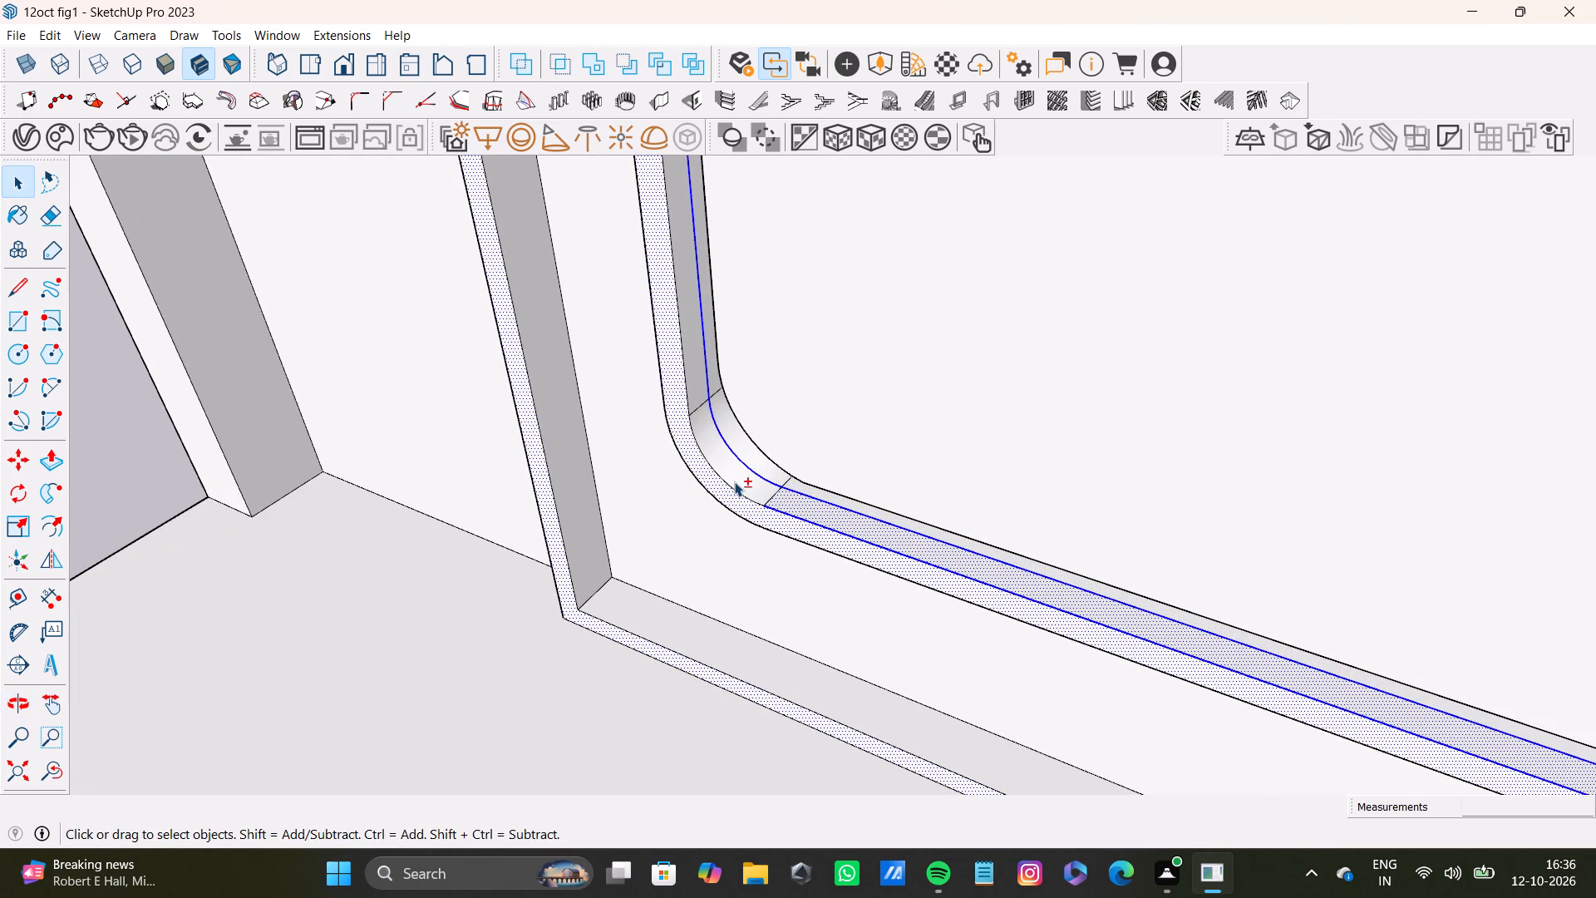
pyautogui.keyDown('shift'); pyautogui.doubleClick(734, 481); pyautogui.keyUp('shift')
pyautogui.keyDown('shift'); pyautogui.doubleClick(690, 344); pyautogui.keyUp('shift')
pyautogui.keyDown('shift'); pyautogui.moveTo(682, 282); pyautogui.dragTo(677, 650, button='middle'); pyautogui.keyUp('shift')
pyautogui.keyDown('shift'); pyautogui.scroll(-11, 605, 460); pyautogui.keyUp('shift')
pyautogui.keyDown('shift'); pyautogui.moveTo(601, 382); pyautogui.dragTo(682, 386, button='middle'); pyautogui.keyUp('shift')
pyautogui.moveTo(667, 398); pyautogui.dragTo(1154, 376, button='middle')
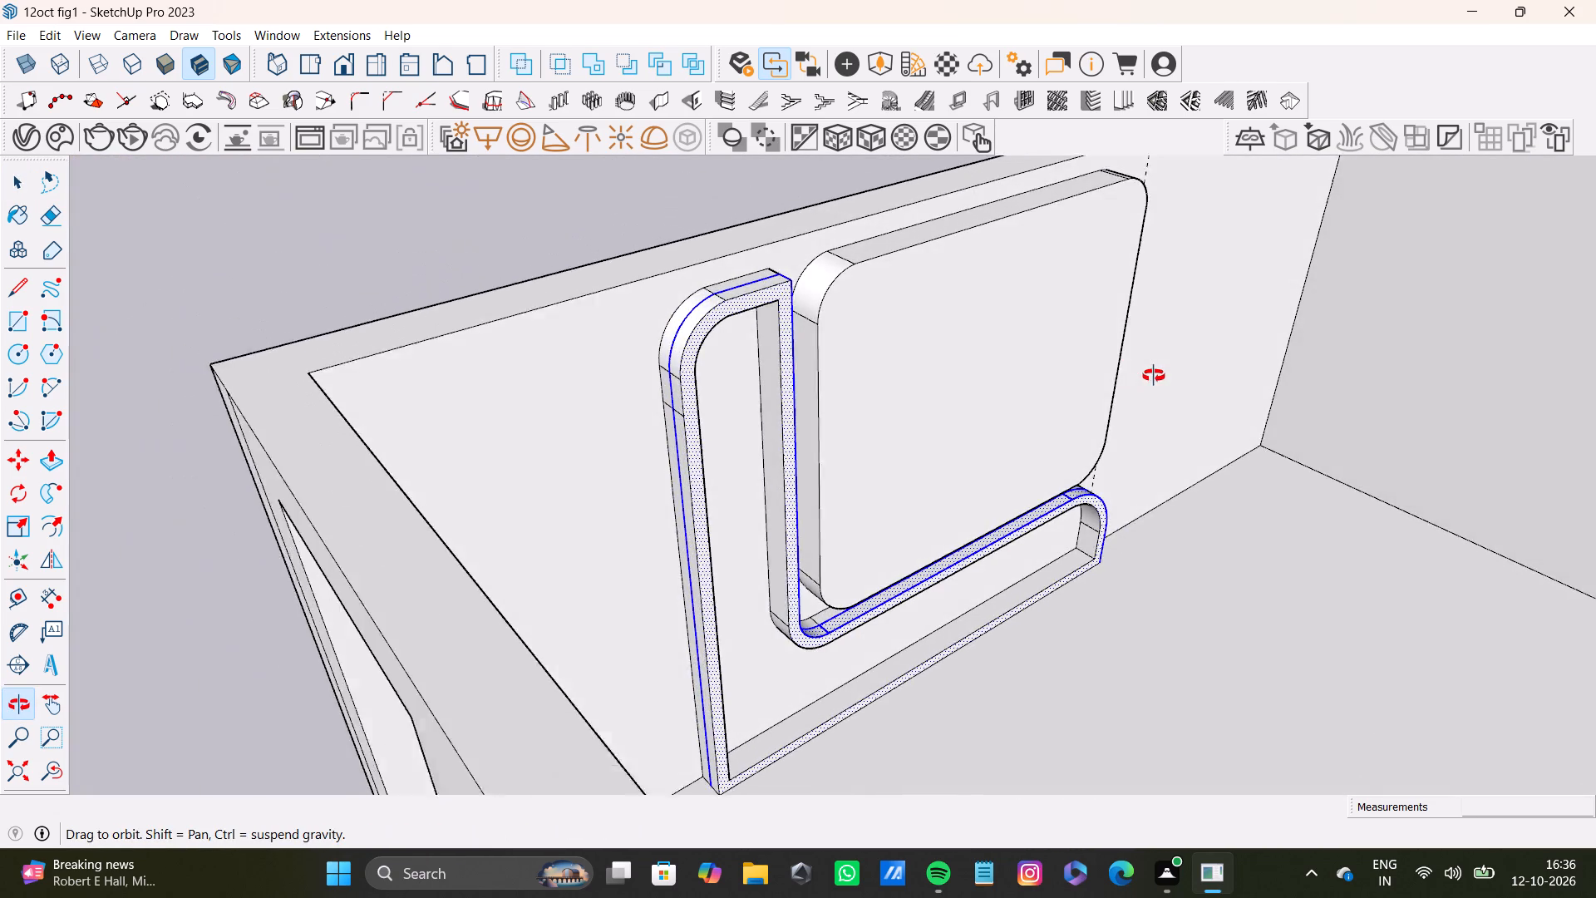
pyautogui.moveTo(1154, 376); pyautogui.dragTo(1164, 404, button='middle')
pyautogui.keyDown('shift'); pyautogui.scroll(6, 748, 438); pyautogui.keyUp('shift')
pyautogui.keyDown('shift'); pyautogui.doubleClick(692, 287); pyautogui.keyUp('shift')
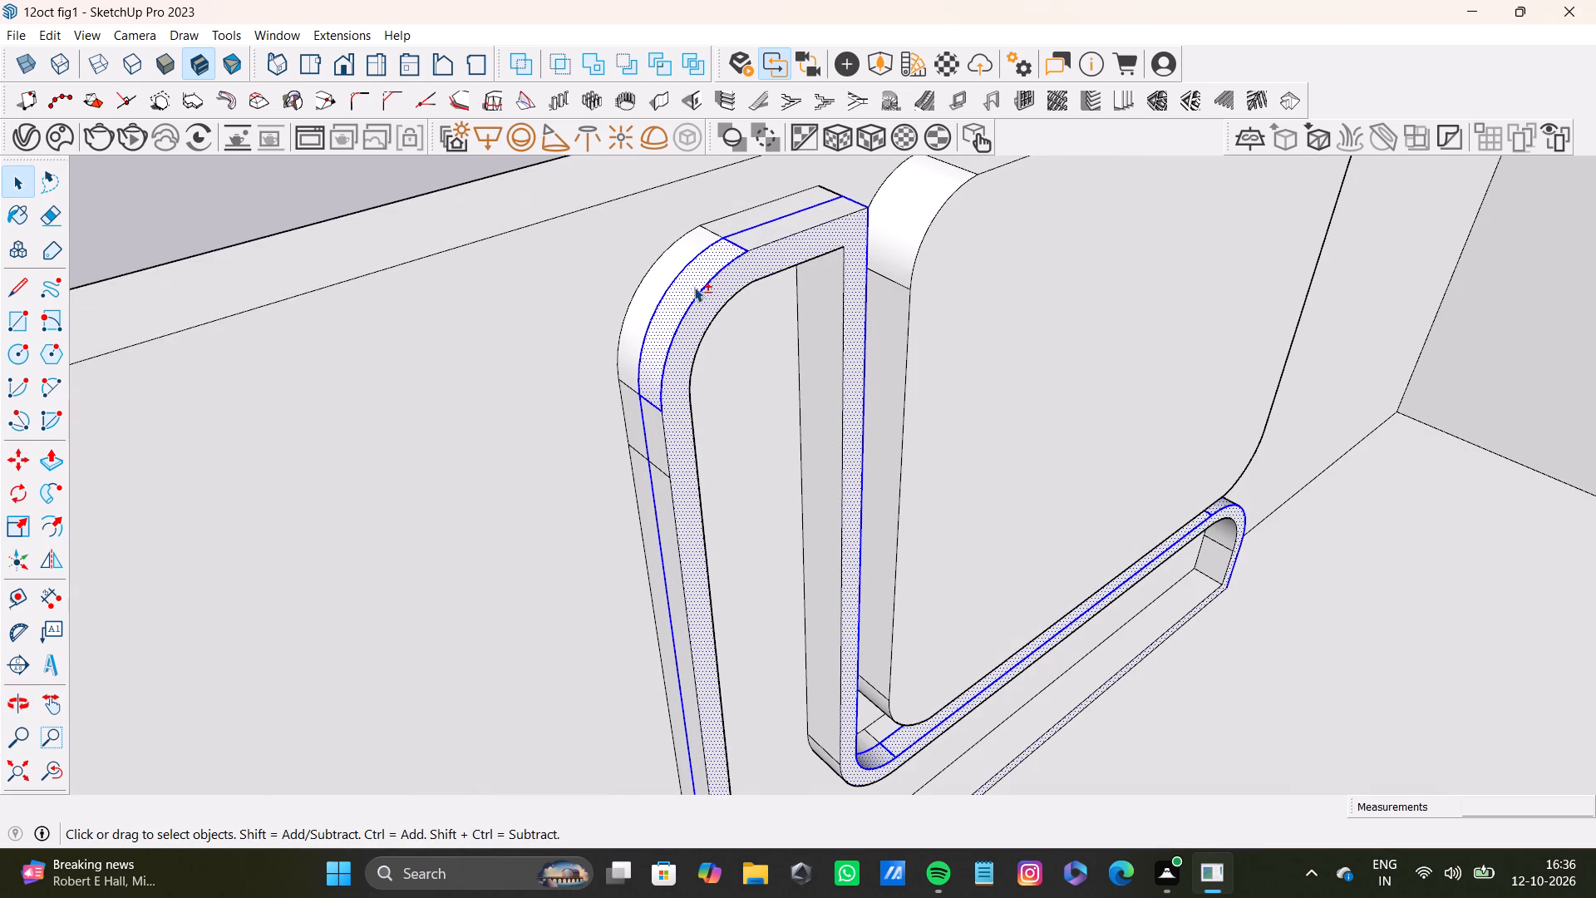
pyautogui.keyDown('shift'); pyautogui.doubleClick(755, 239); pyautogui.keyUp('shift')
pyautogui.keyDown('shift'); pyautogui.doubleClick(669, 522); pyautogui.keyUp('shift')
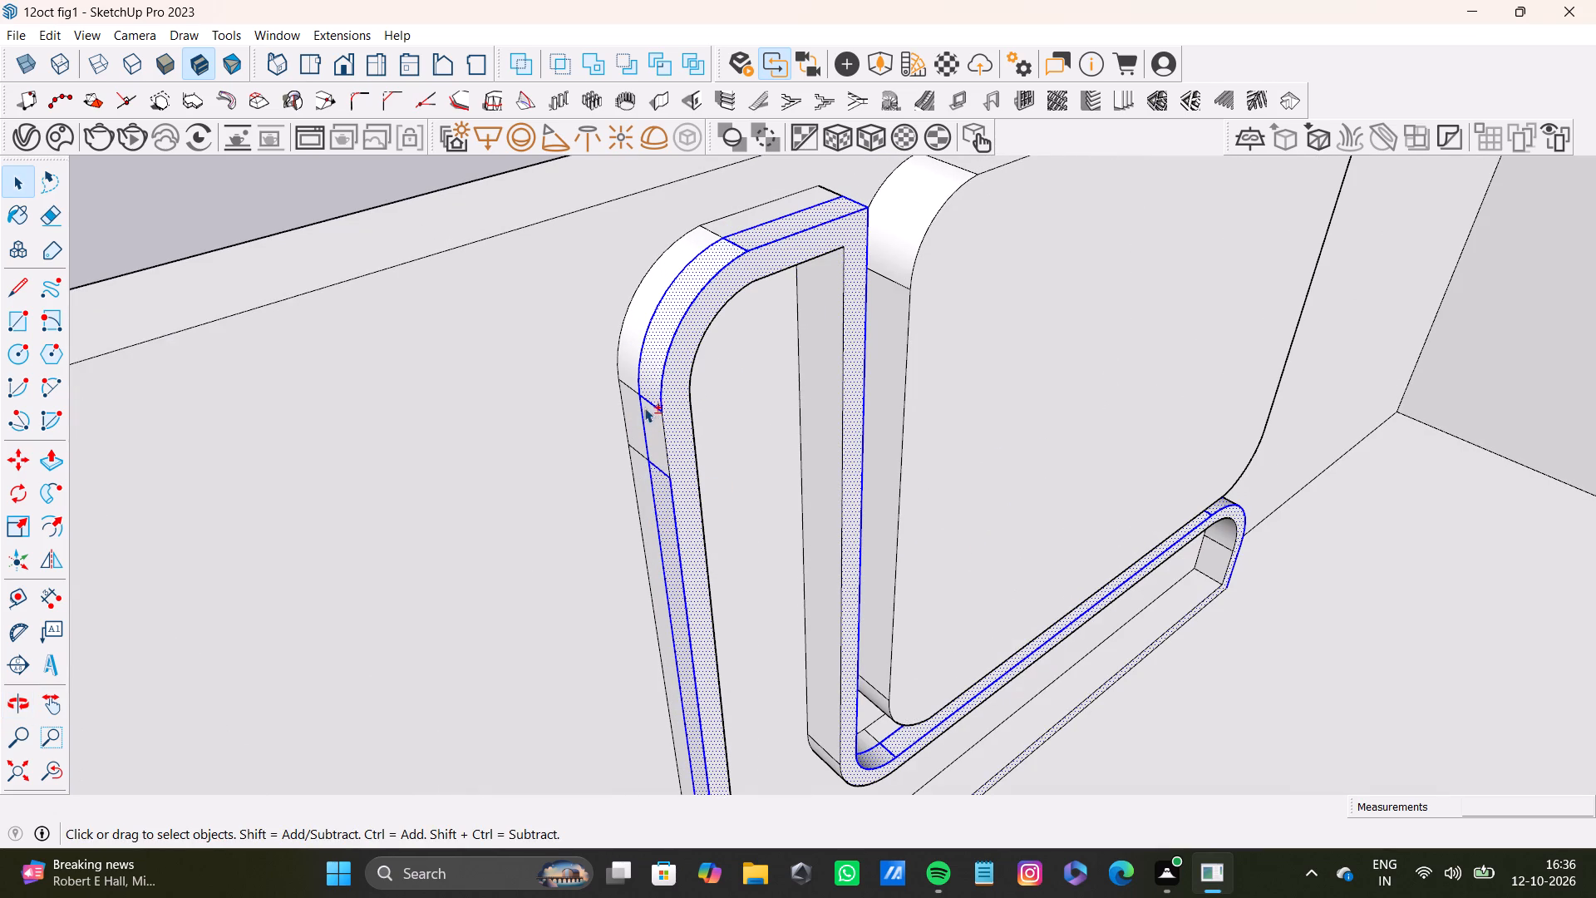
pyautogui.keyDown('shift'); pyautogui.doubleClick(651, 415); pyautogui.keyUp('shift')
pyautogui.keyDown('shift'); pyautogui.scroll(-3, 707, 483); pyautogui.keyUp('shift')
pyautogui.keyDown('shift'); pyautogui.moveTo(754, 563); pyautogui.dragTo(633, 305, button='middle'); pyautogui.keyUp('shift')
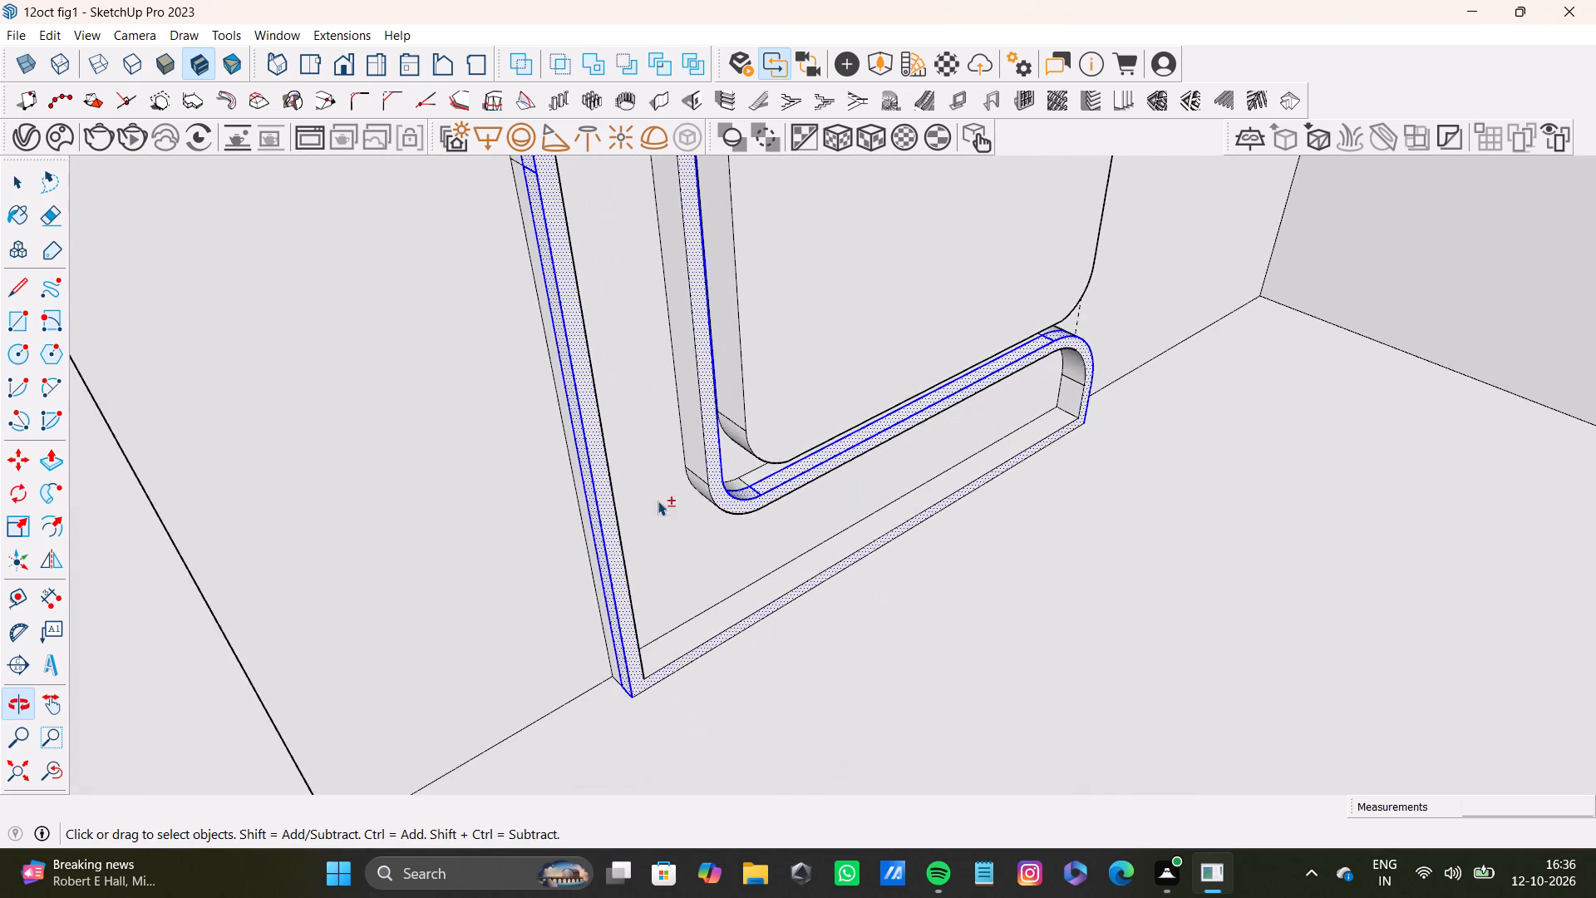
pyautogui.keyDown('shift'); pyautogui.scroll(5, 671, 606); pyautogui.keyUp('shift')
pyautogui.keyDown('shift'); pyautogui.moveTo(683, 701); pyautogui.dragTo(599, 757, button='middle'); pyautogui.keyUp('shift')
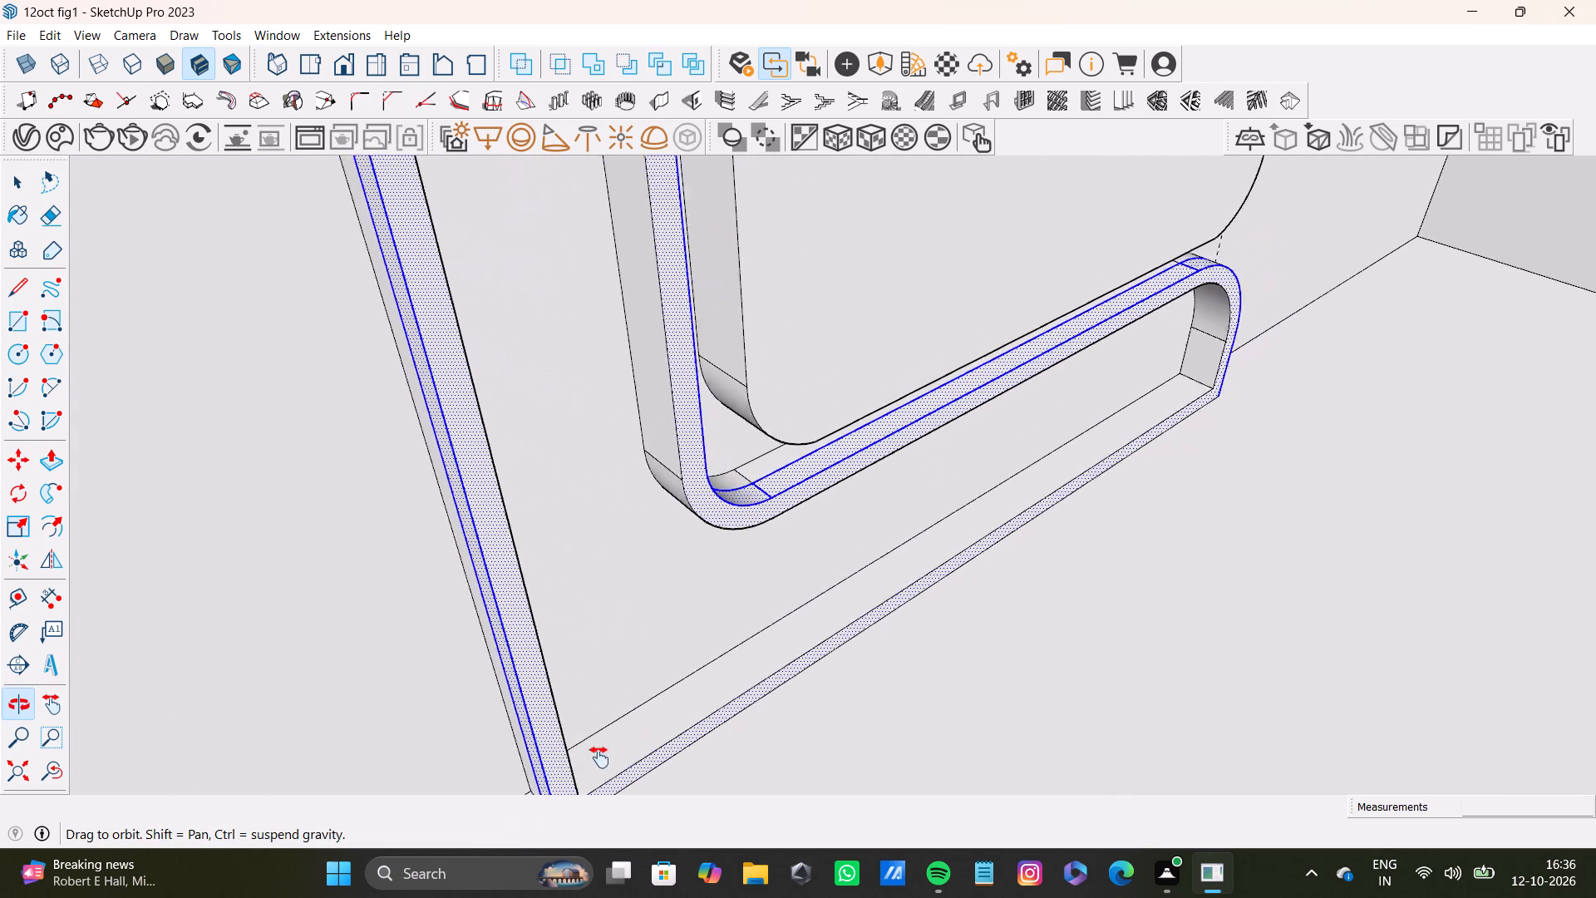
pyautogui.keyDown('shift'); pyautogui.moveTo(599, 757); pyautogui.dragTo(423, 569, button='middle'); pyautogui.keyUp('shift')
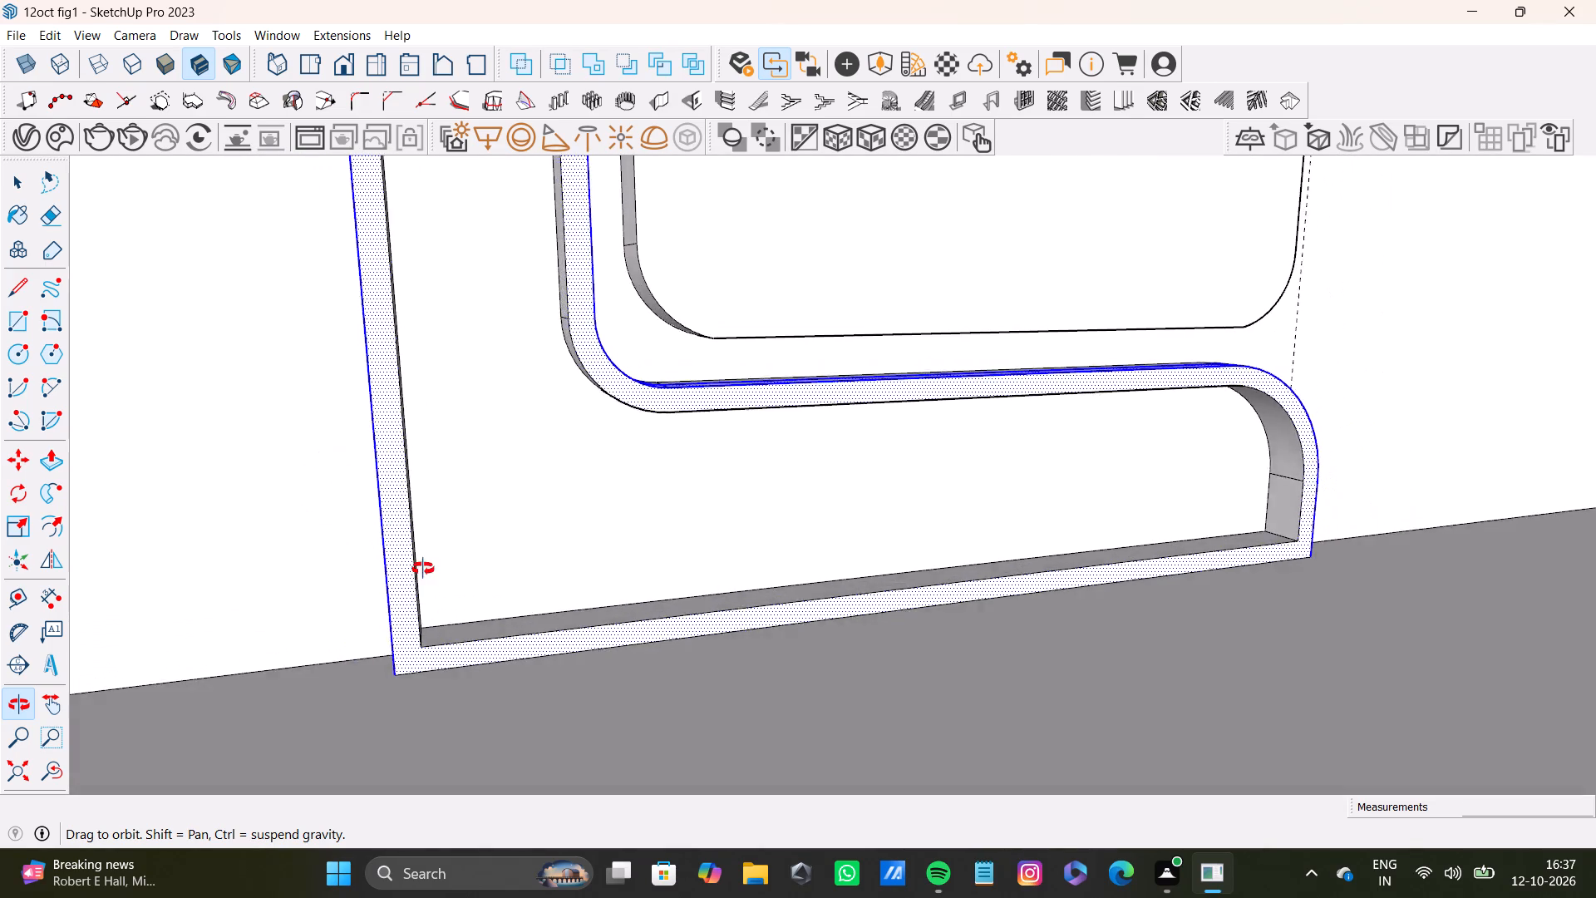
pyautogui.keyDown('shift'); pyautogui.moveTo(423, 569); pyautogui.dragTo(319, 713, button='middle'); pyautogui.keyUp('shift')
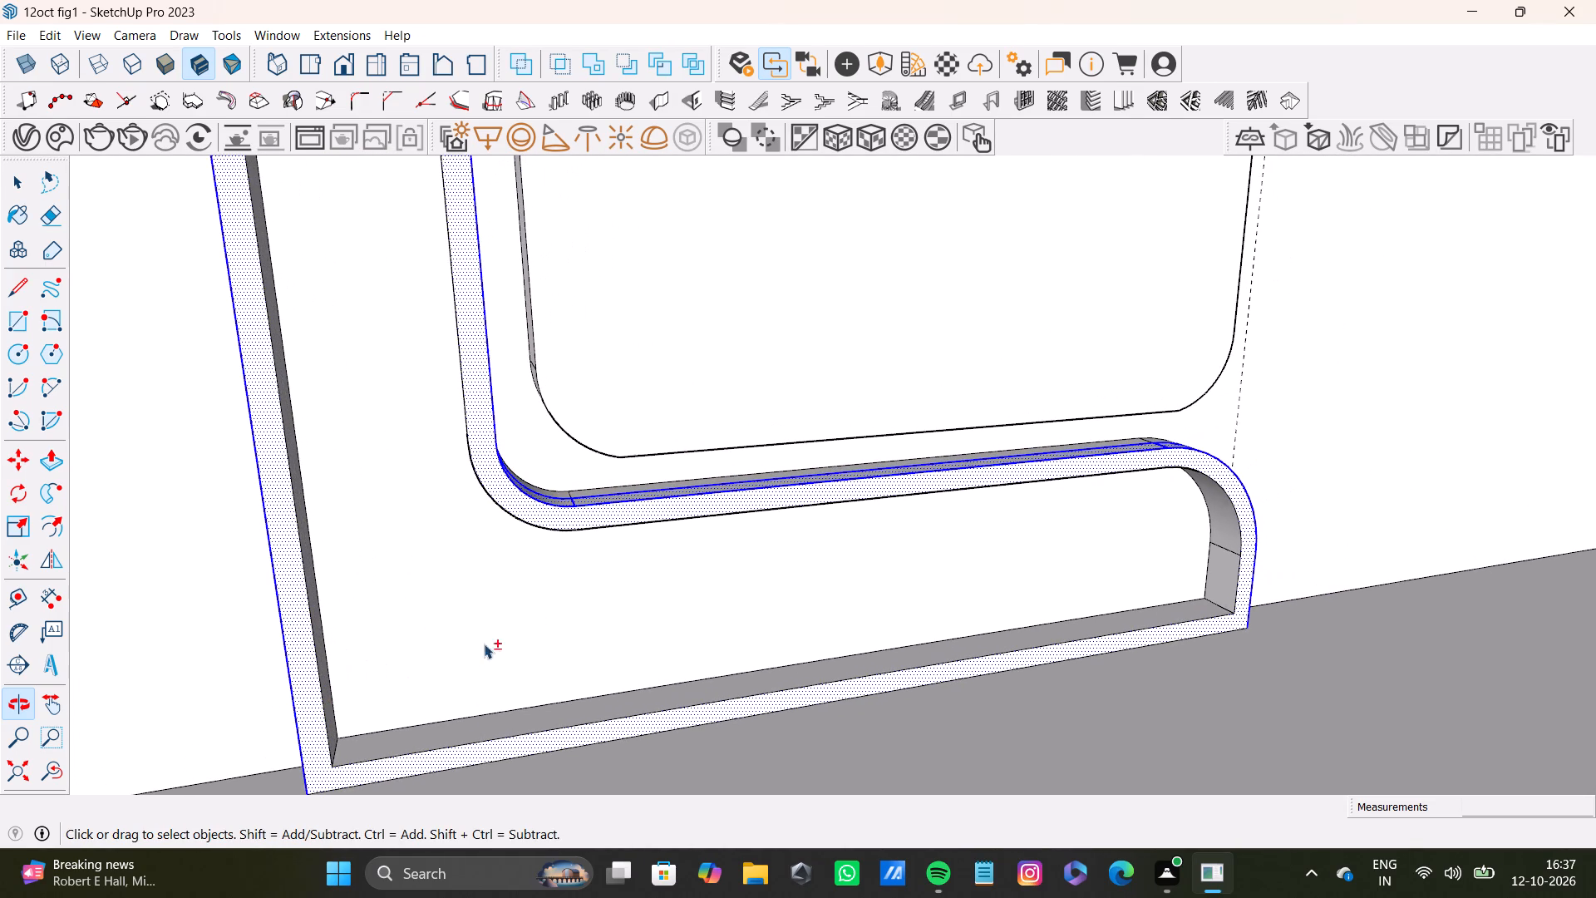
pyautogui.keyDown('shift'); pyautogui.rightClick(593, 521); pyautogui.keyUp('shift')
pyautogui.keyDown('shift'); pyautogui.click(684, 249); pyautogui.keyUp('shift')
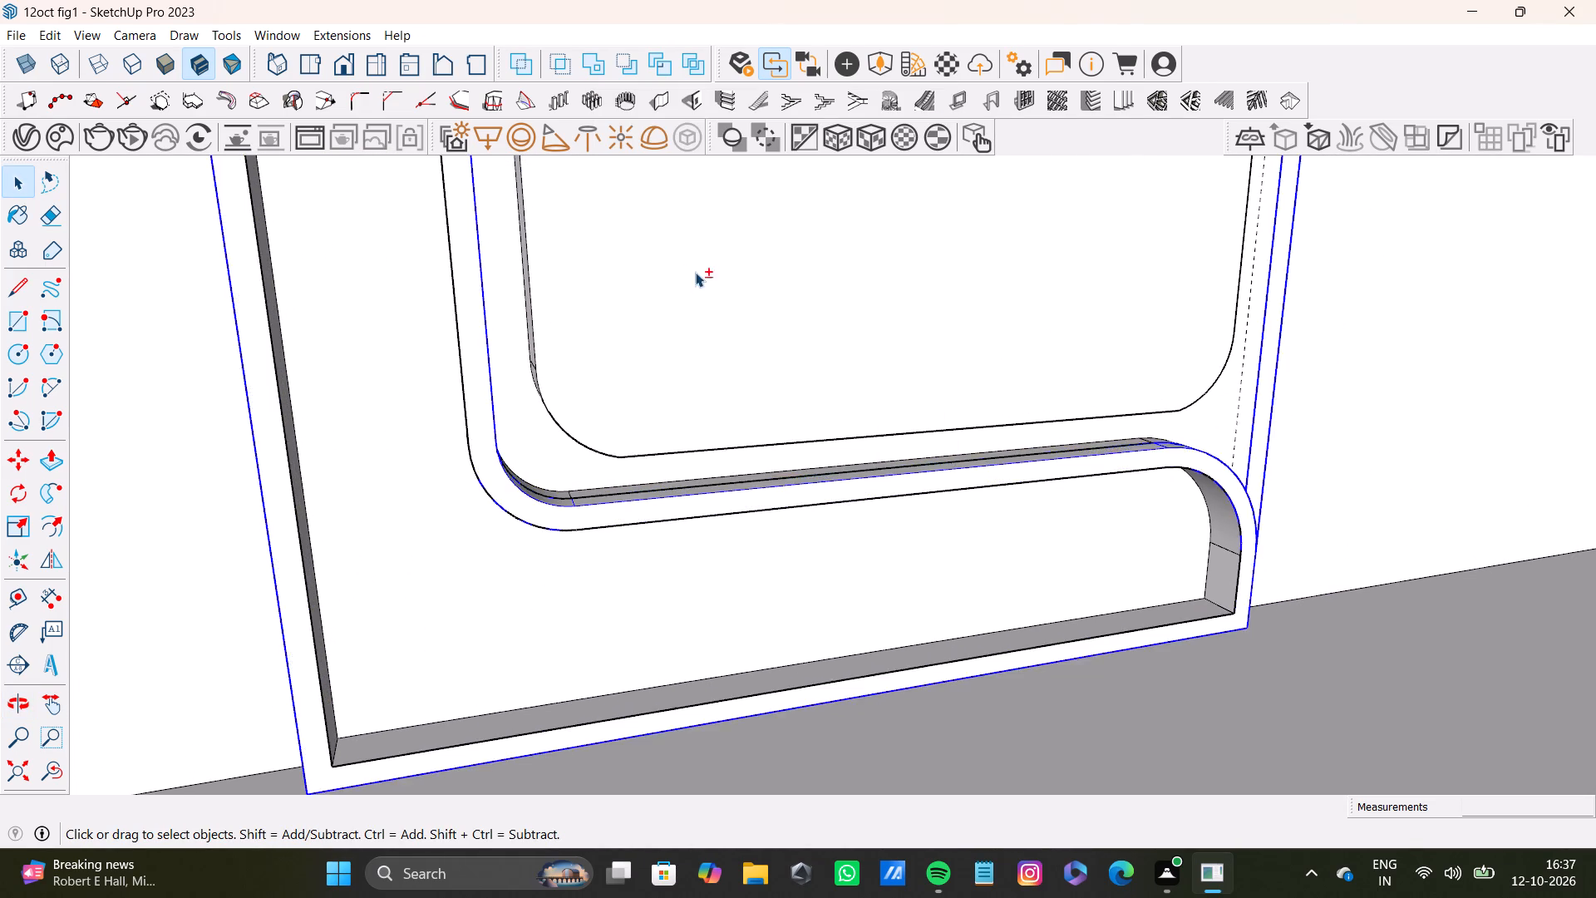
pyautogui.scroll(-17, 742, 485)
pyautogui.press('space')
pyautogui.click(911, 239)
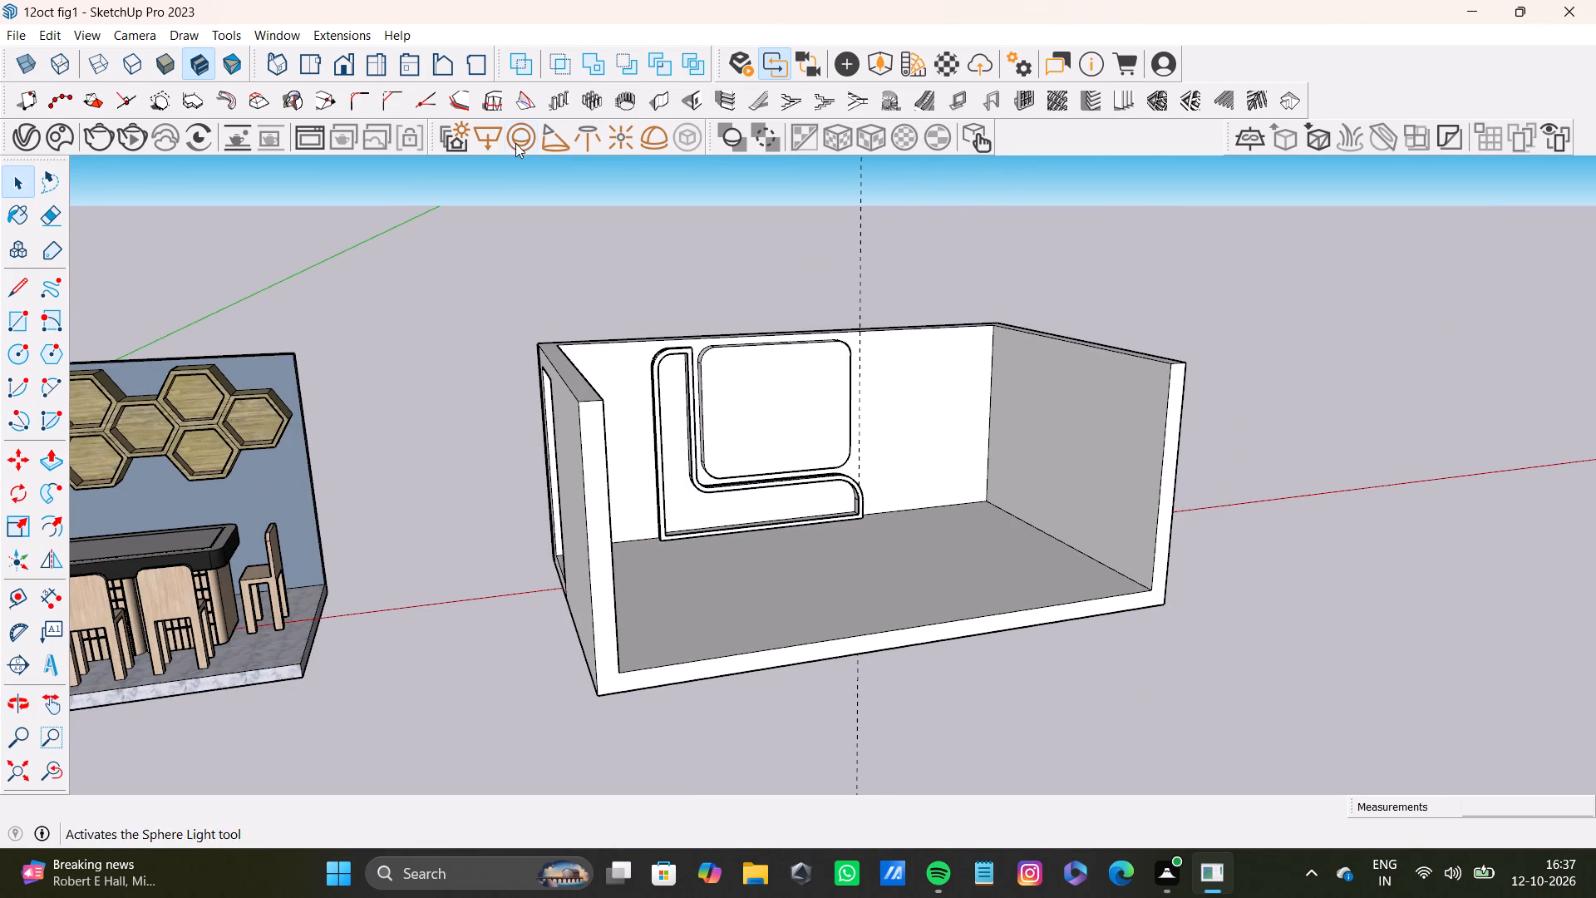
# Open the L-shaped border's front group for editing.
pyautogui.scroll(8, 705, 450)
pyautogui.moveTo(755, 484); pyautogui.dragTo(618, 604, button='middle')
pyautogui.scroll(3, 796, 535)
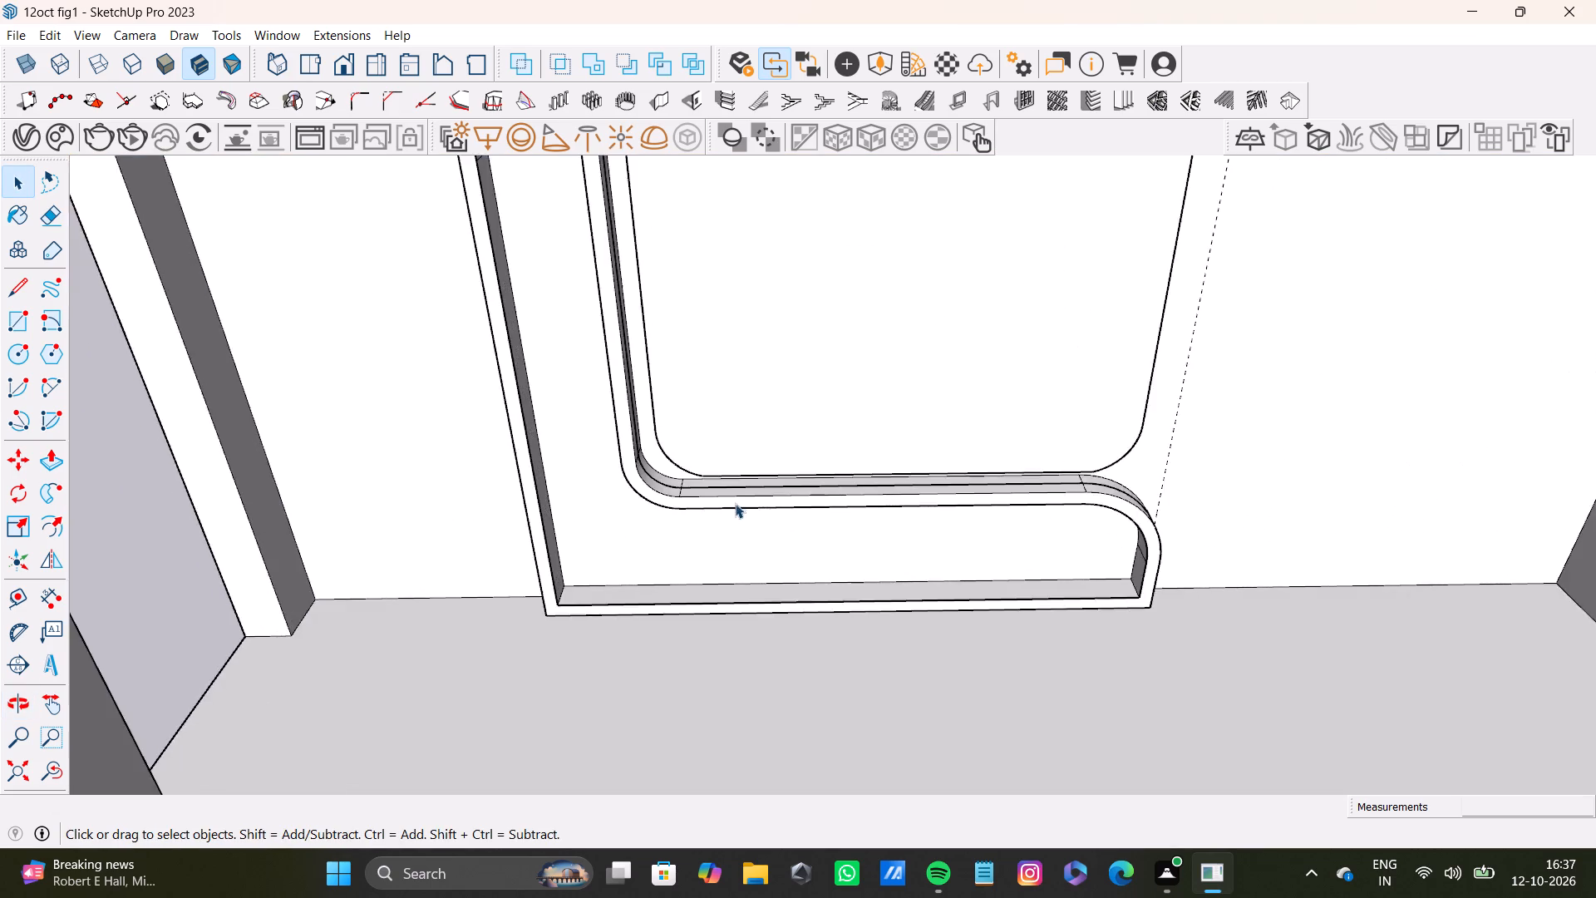
pyautogui.scroll(7, 735, 503)
pyautogui.doubleClick(747, 490)
pyautogui.click(751, 493)
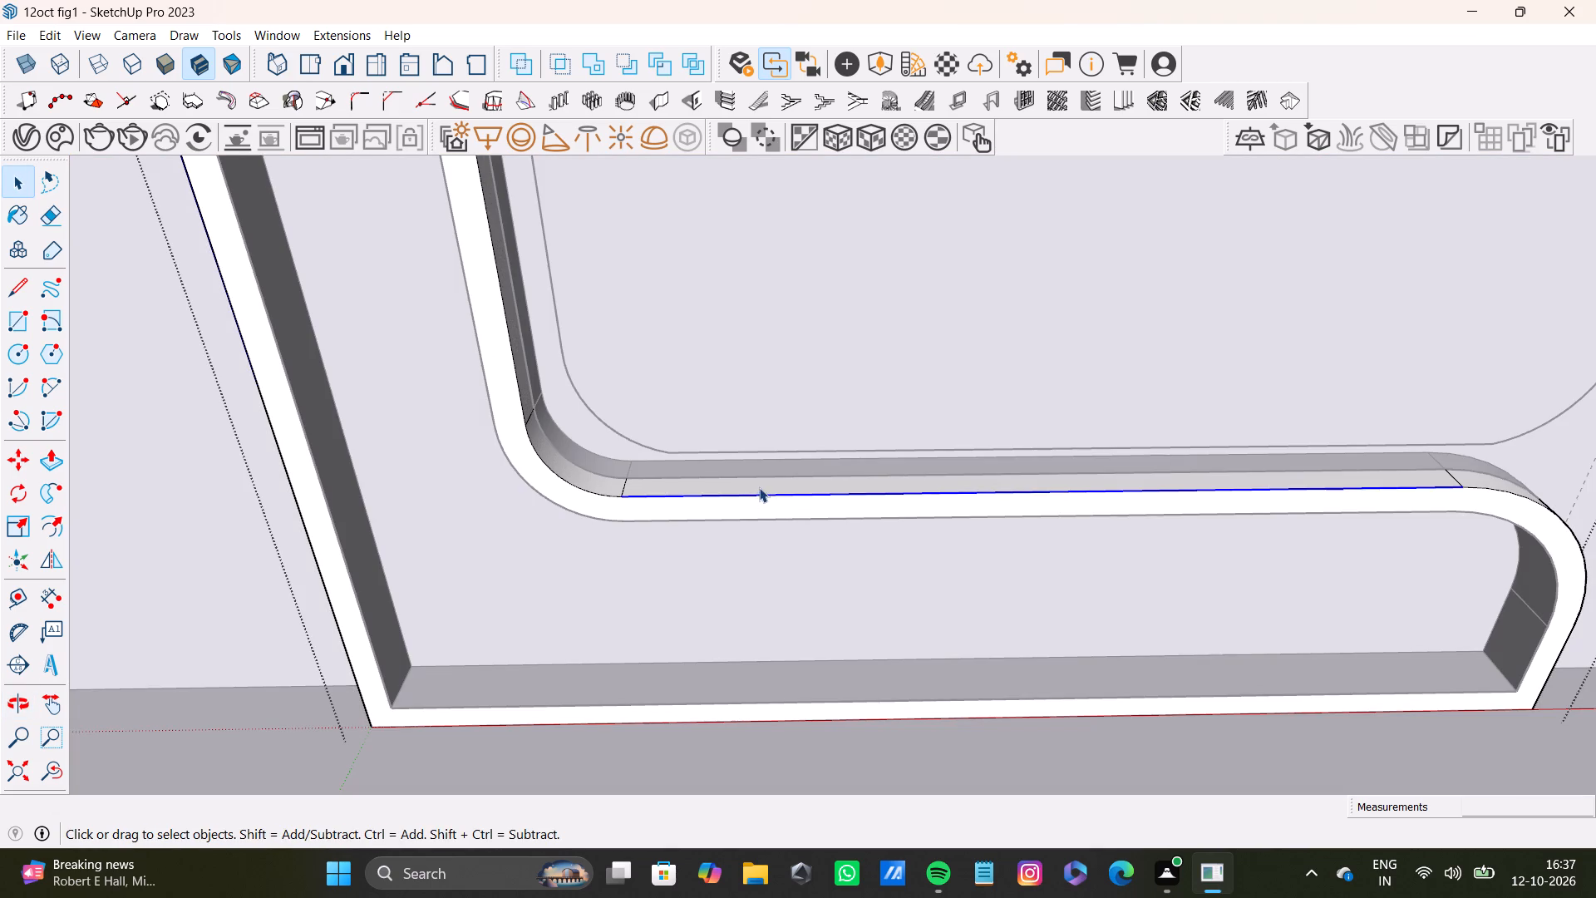
pyautogui.click(759, 487)
pyautogui.click(756, 505)
pyautogui.keyDown('shift'); pyautogui.click(580, 478); pyautogui.keyUp('shift')
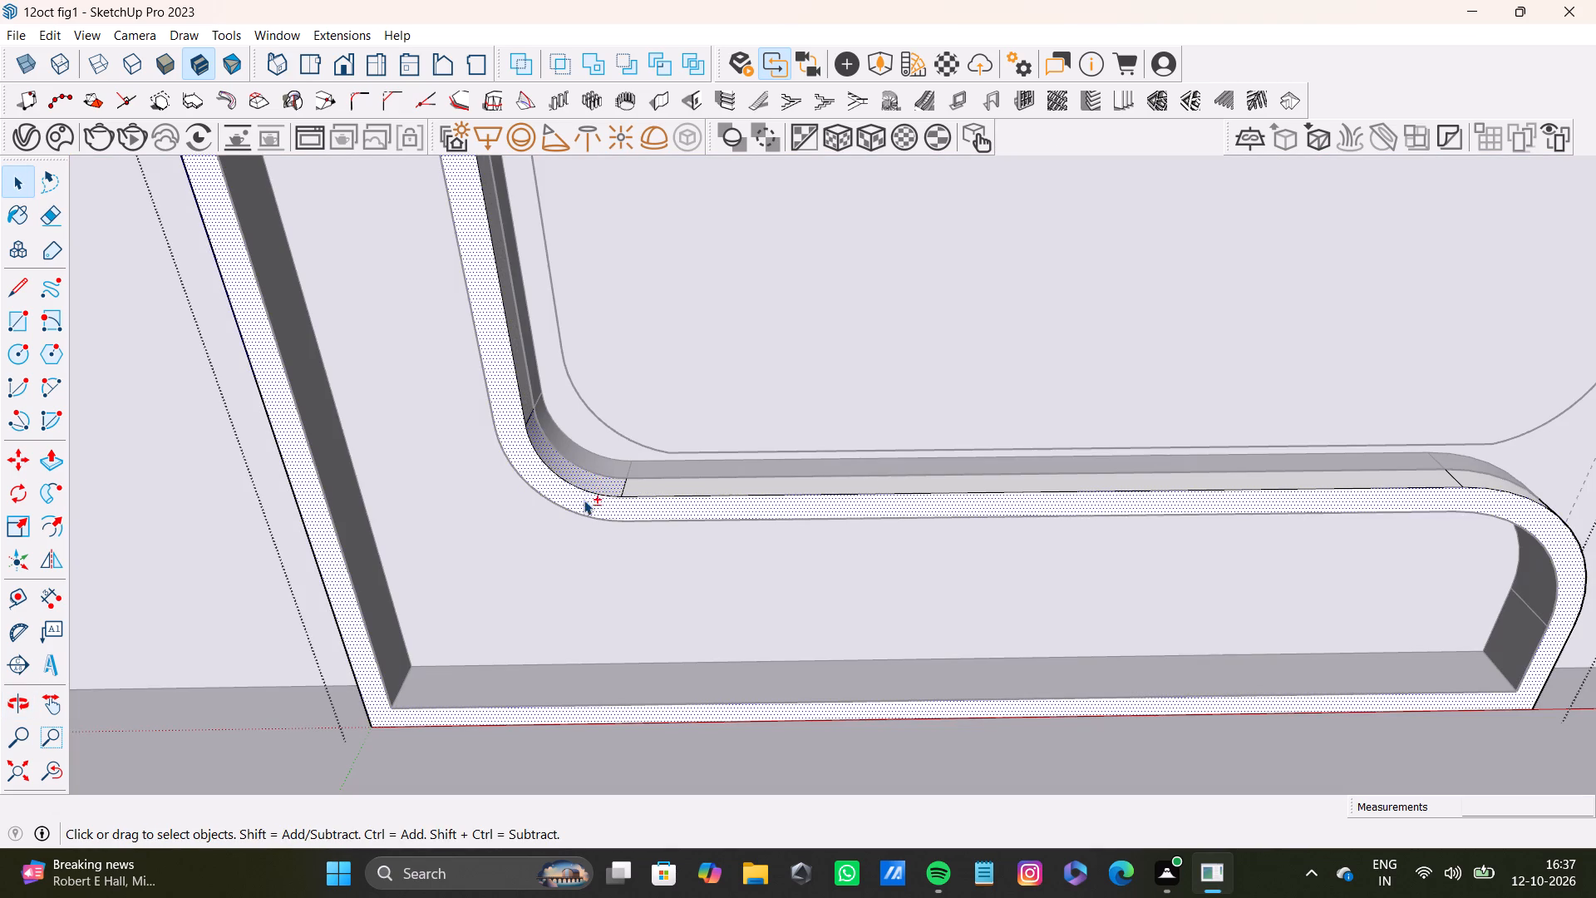
pyautogui.keyDown('shift'); pyautogui.click(584, 500); pyautogui.keyUp('shift')
pyautogui.keyDown('shift'); pyautogui.scroll(-9, 734, 506); pyautogui.keyUp('shift')
pyautogui.keyDown('shift'); pyautogui.moveTo(716, 483); pyautogui.dragTo(609, 741, button='middle'); pyautogui.keyUp('shift')
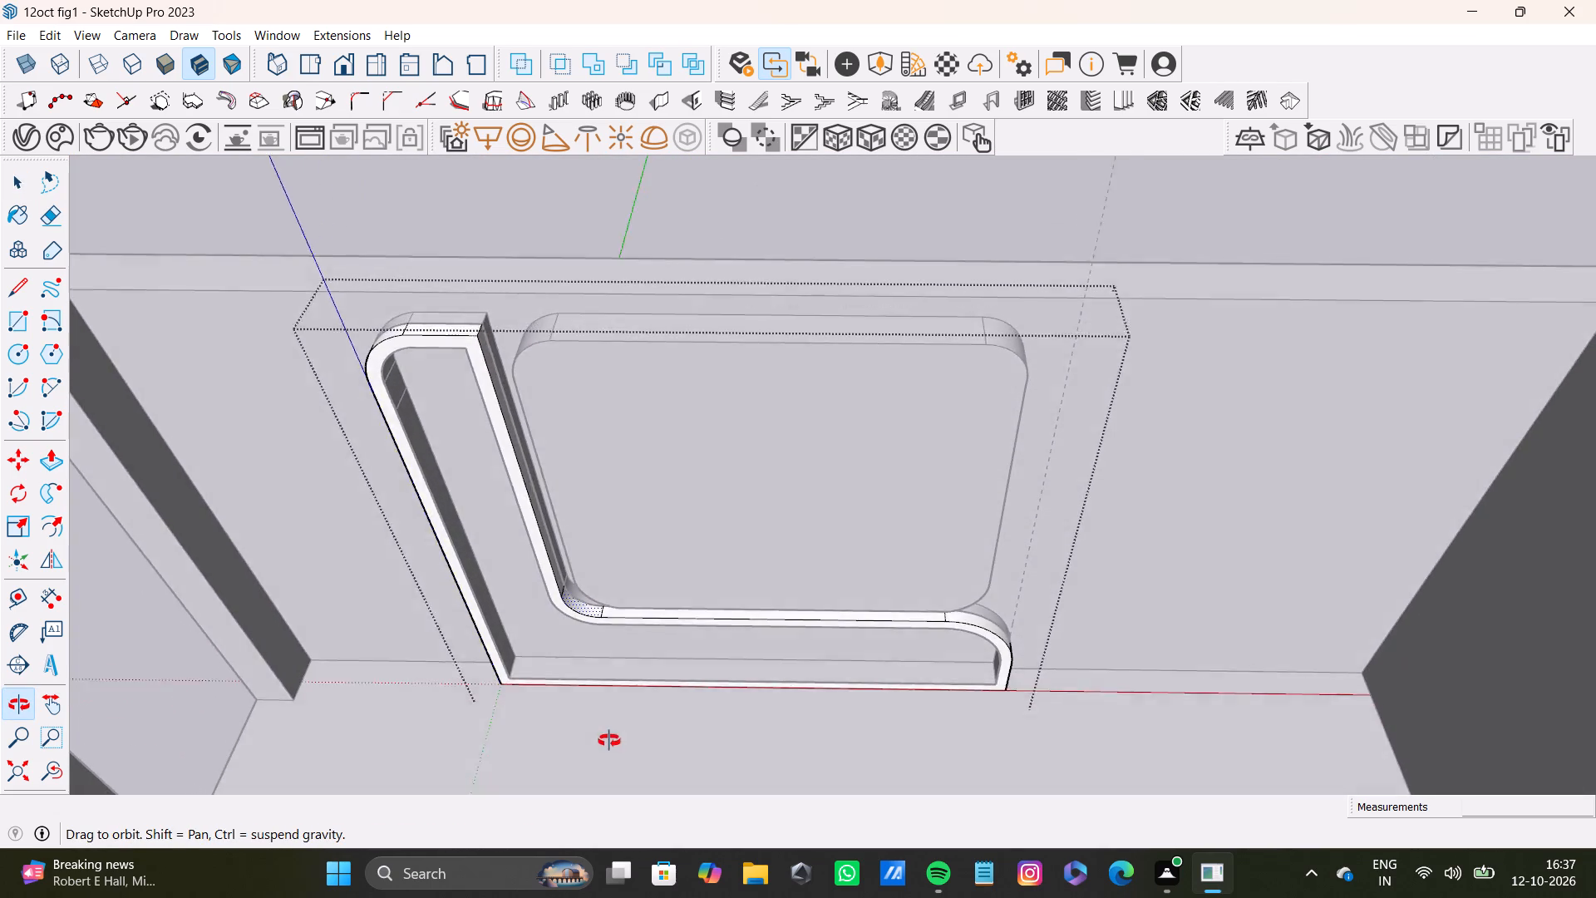
pyautogui.keyDown('shift'); pyautogui.moveTo(609, 741); pyautogui.dragTo(611, 761, button='middle'); pyautogui.keyUp('shift')
pyautogui.press('space')
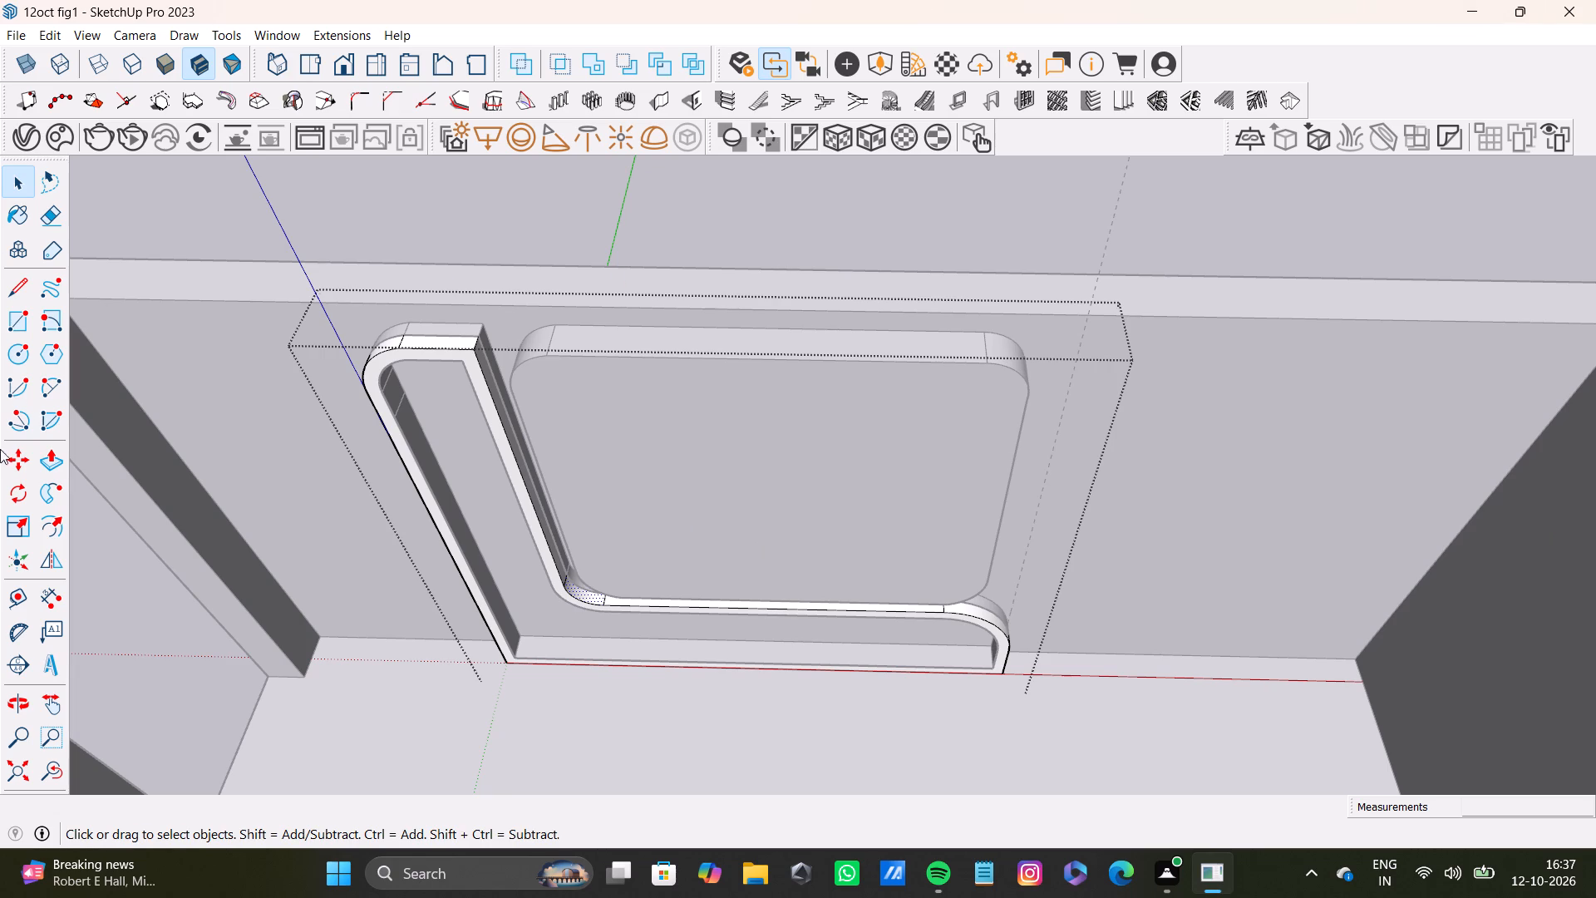
# Paint the front group's flat top, front face and rounded top corner with Formica Laminate Light from Synthetic Surfaces.
pyautogui.click(21, 207)
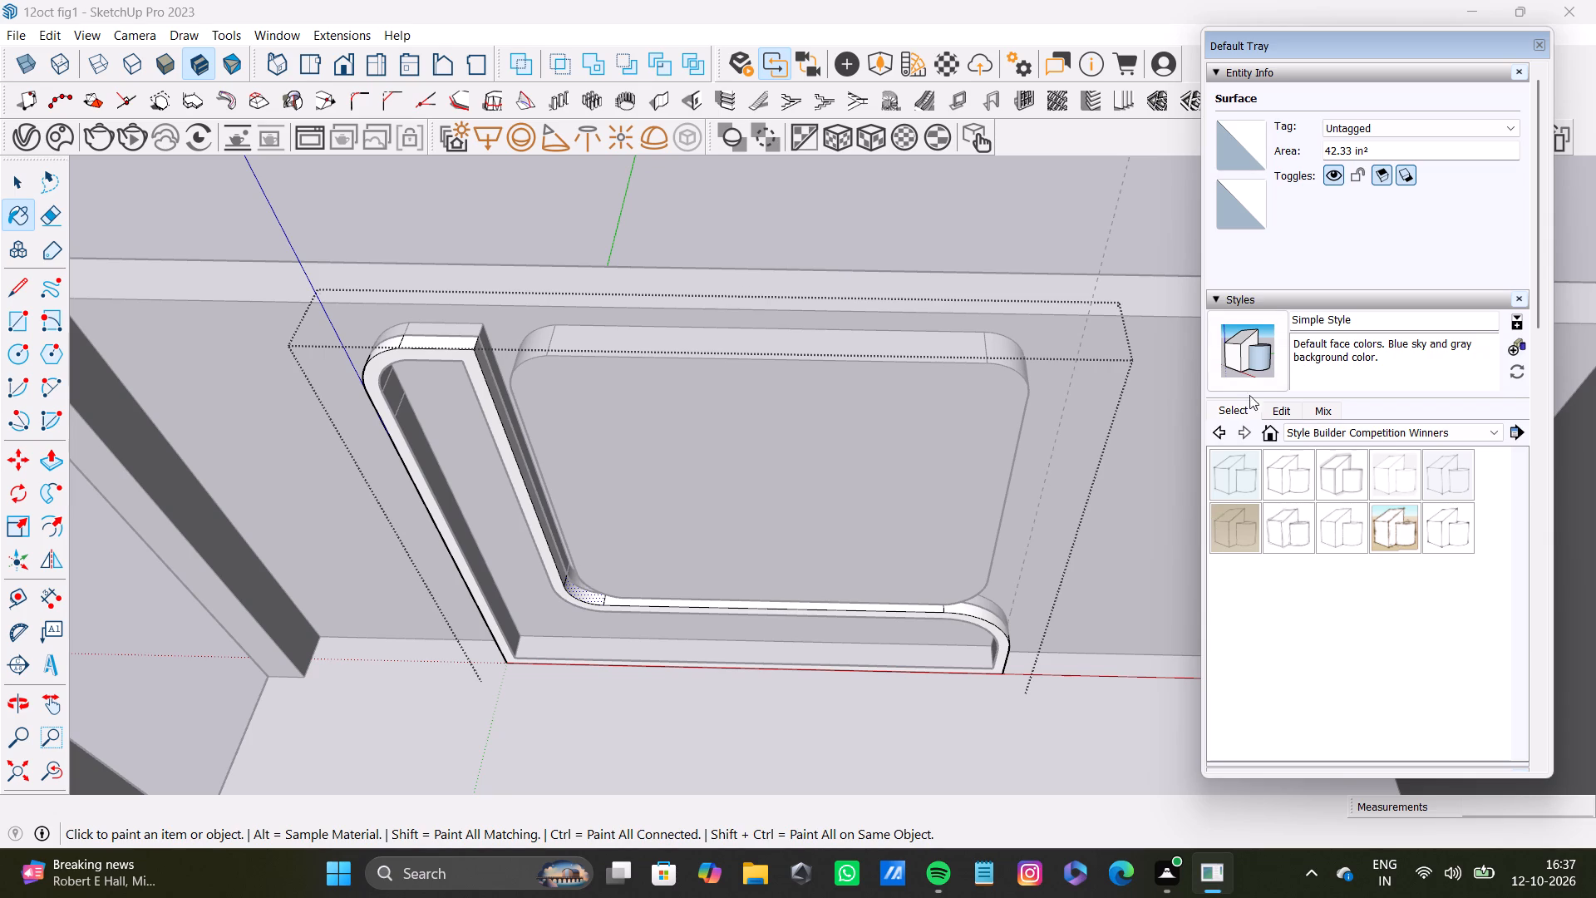
pyautogui.scroll(-9, 1360, 461)
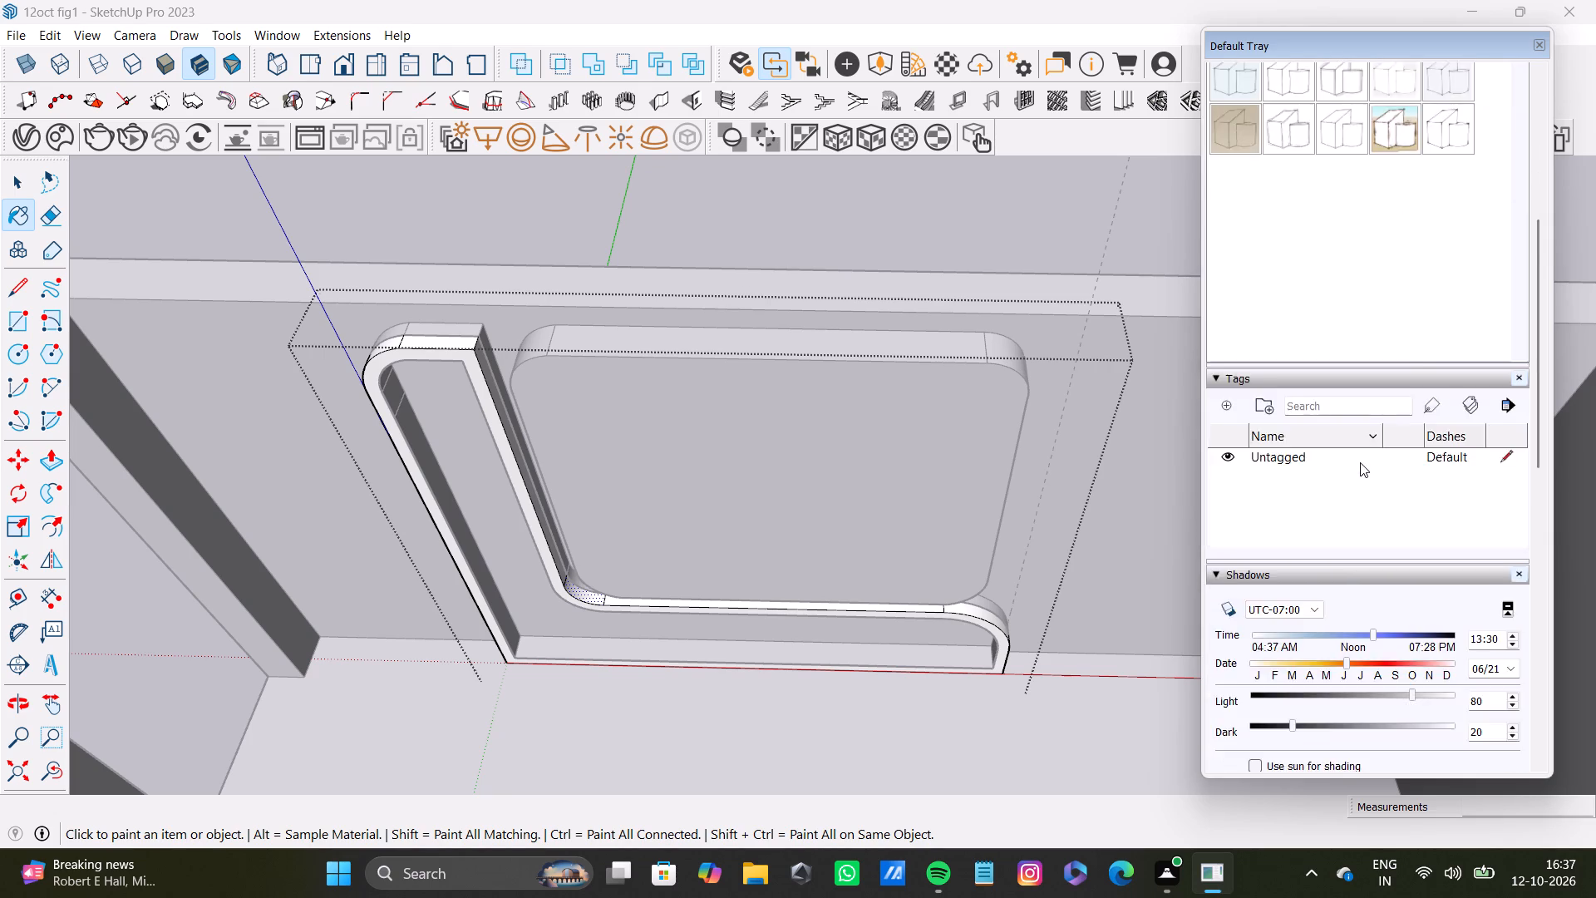
pyautogui.scroll(-11, 1360, 462)
pyautogui.scroll(-1, 1402, 557)
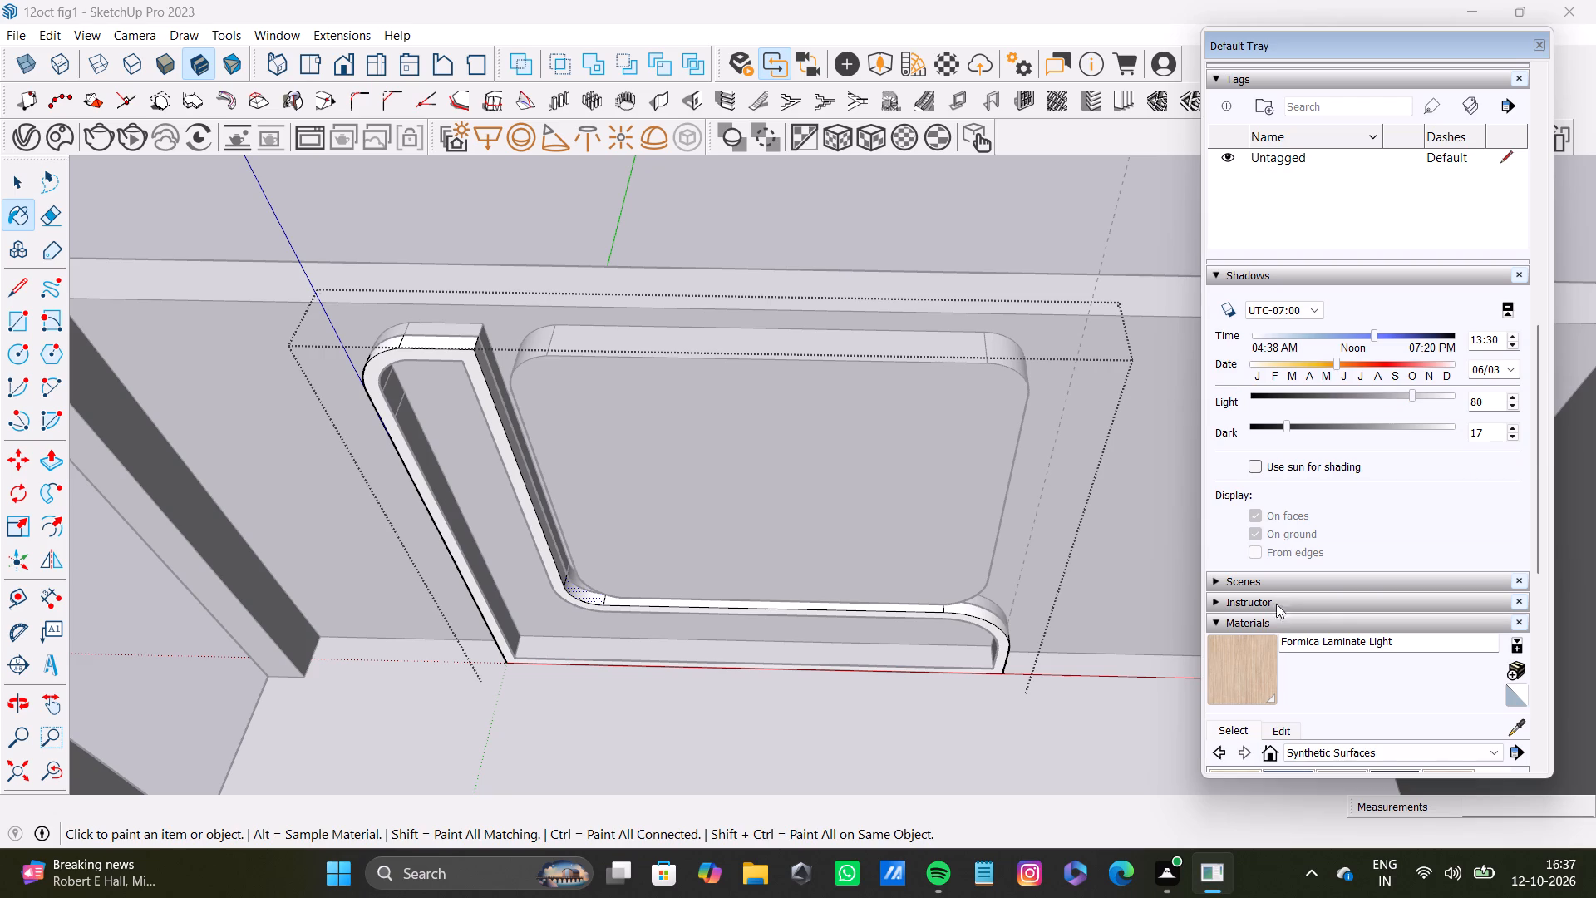
pyautogui.click(1227, 672)
pyautogui.scroll(6, 416, 366)
pyautogui.click(488, 341)
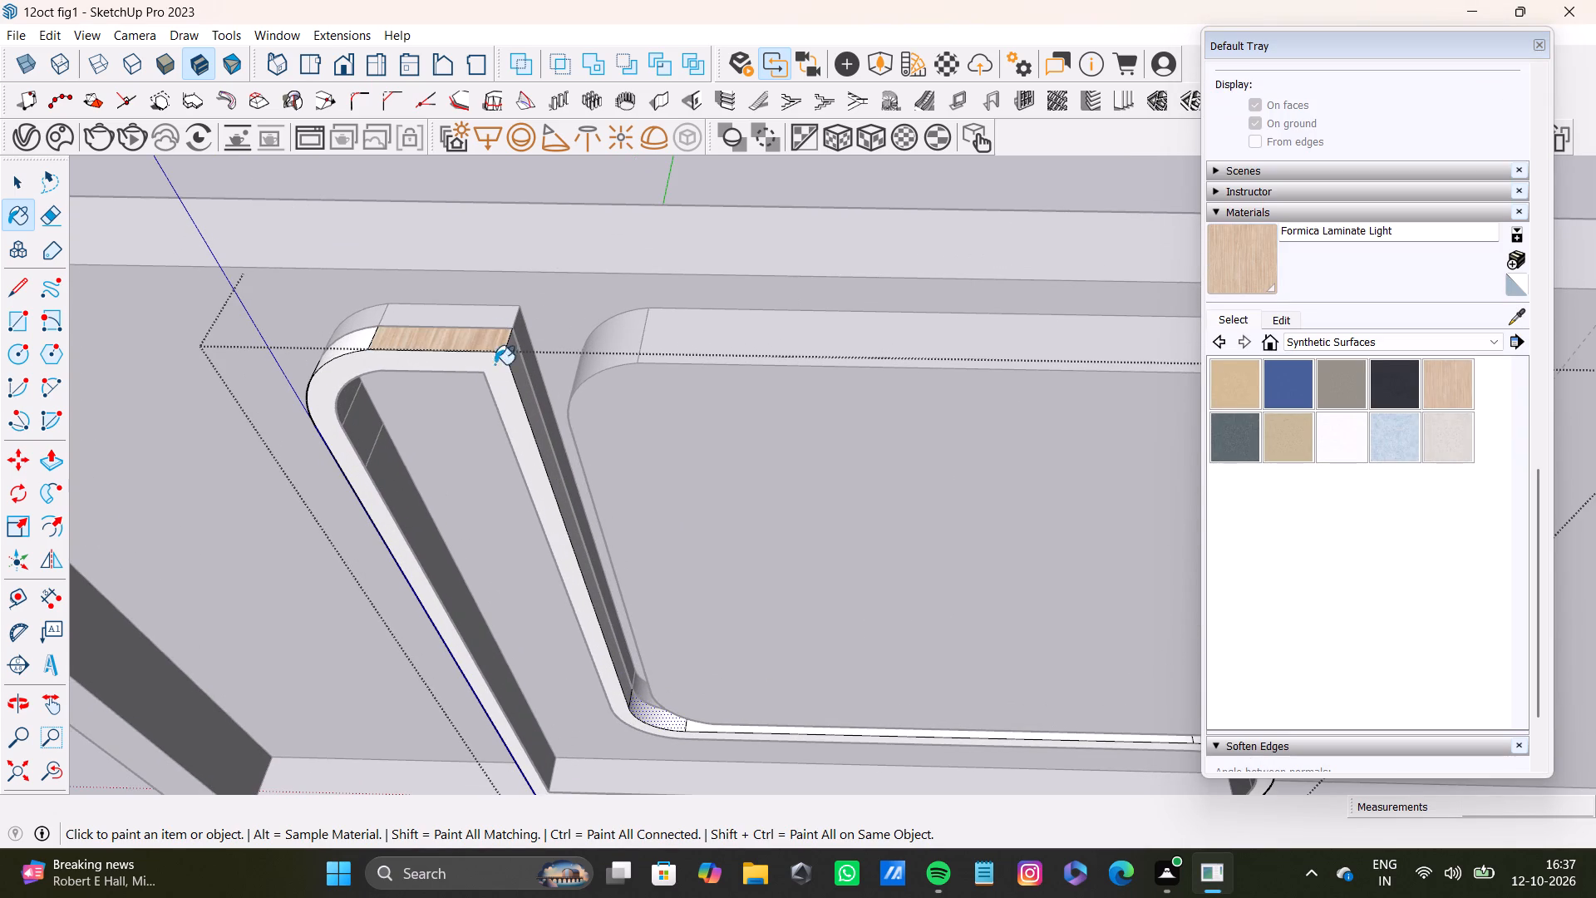
pyautogui.click(503, 386)
pyautogui.click(357, 343)
# Paint the low arm's rounded end, its long upper side and the inner corner with Formica Laminate Light.
pyautogui.scroll(-4, 479, 434)
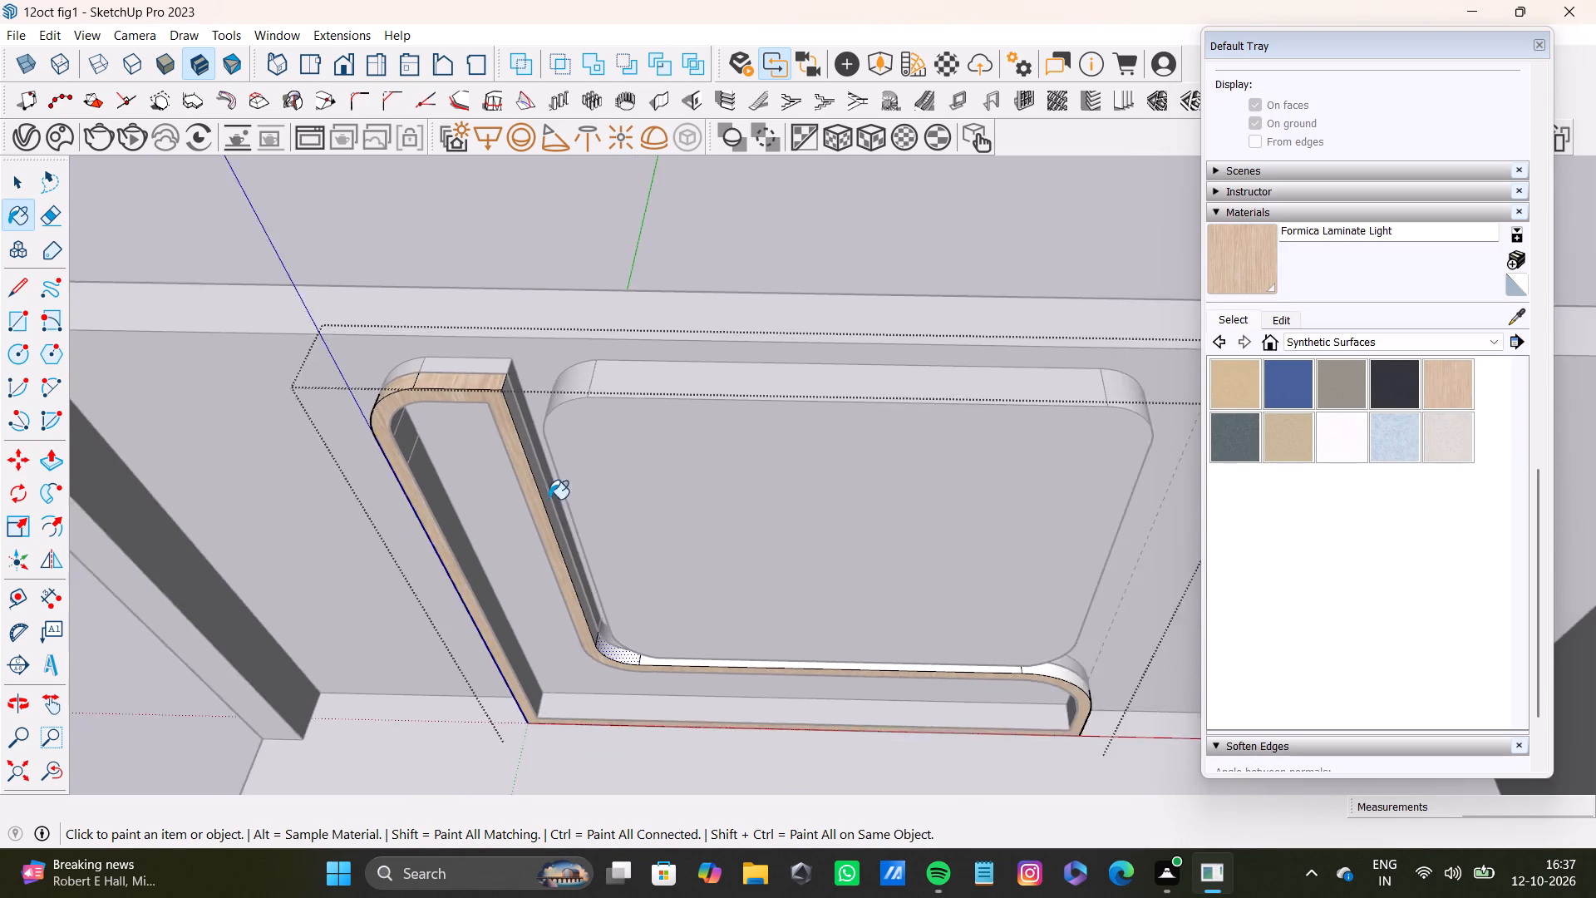
pyautogui.scroll(-4, 549, 499)
pyautogui.moveTo(762, 660); pyautogui.dragTo(572, 580, button='middle')
pyautogui.scroll(11, 955, 712)
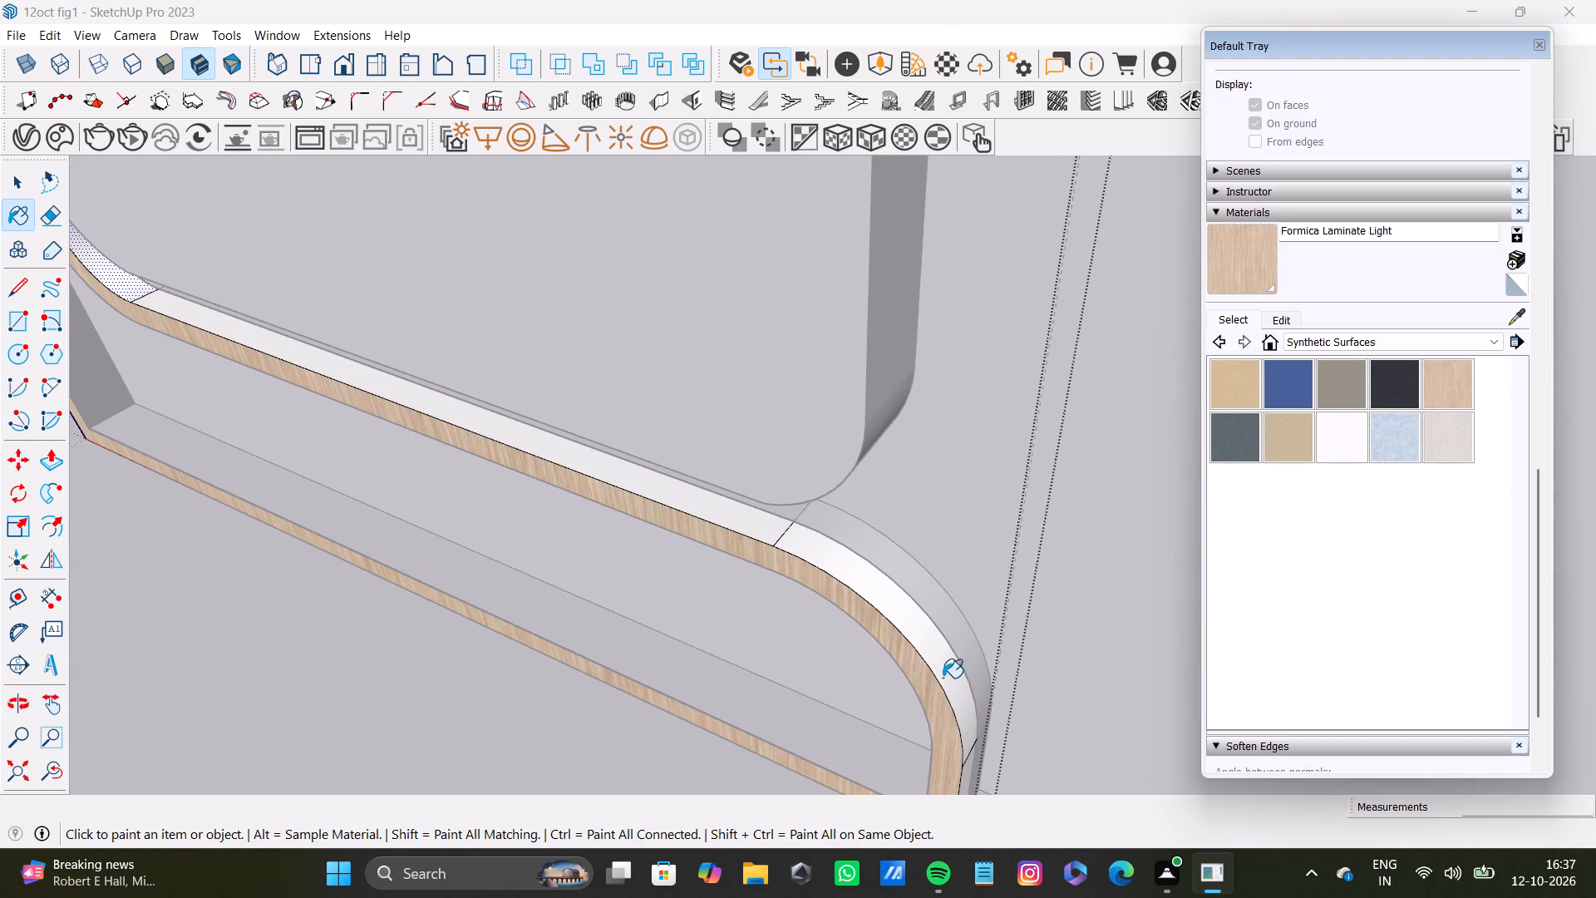
pyautogui.click(943, 676)
pyautogui.click(746, 532)
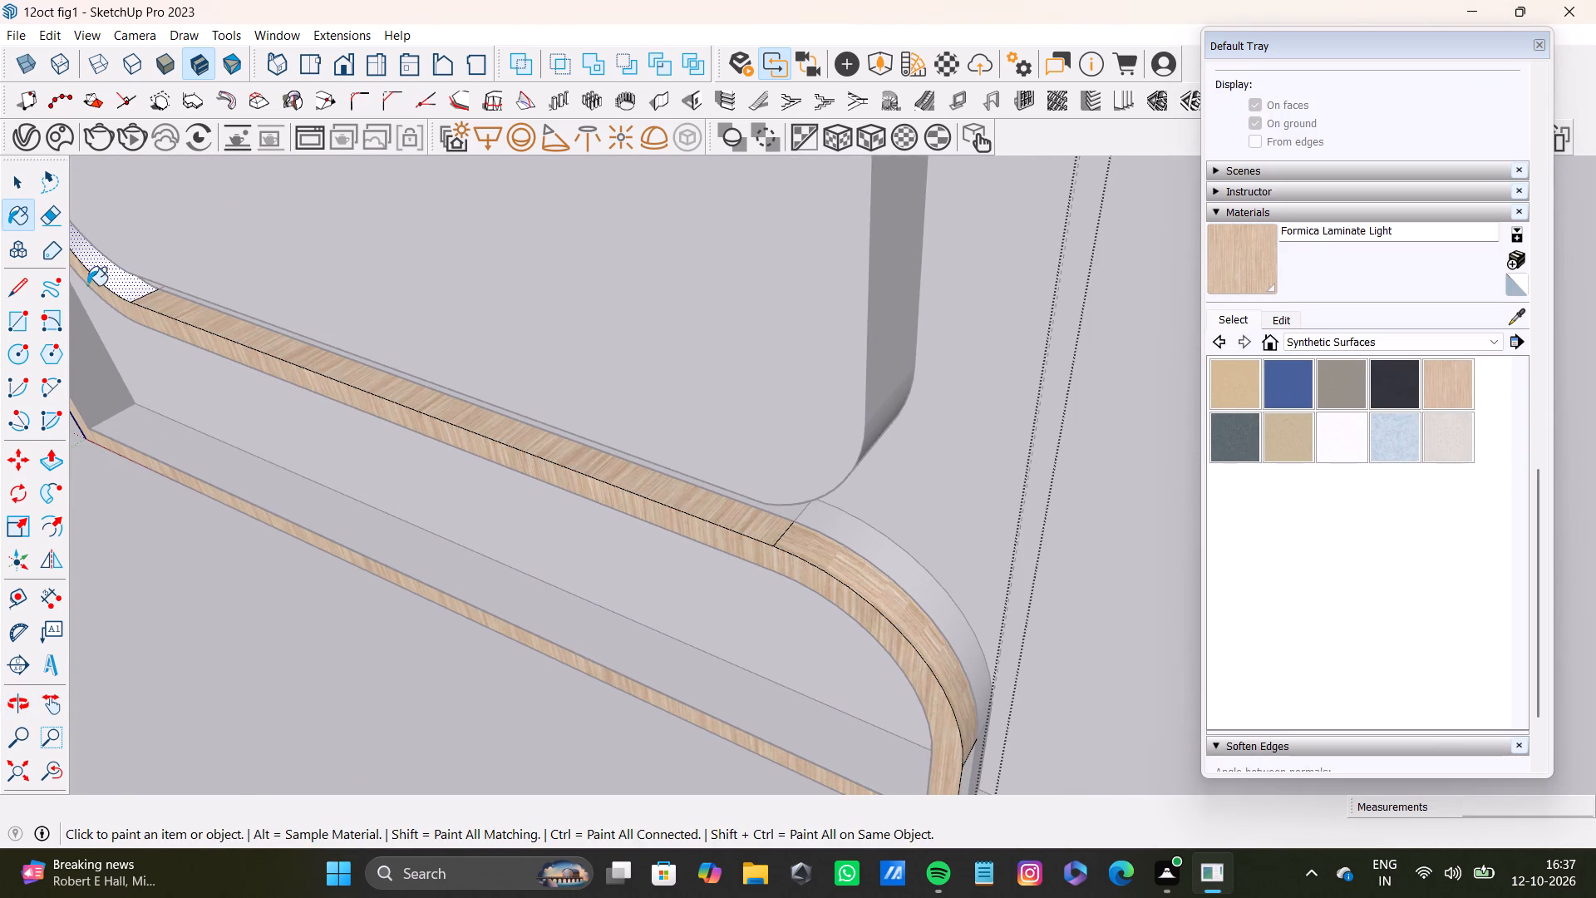
pyautogui.click(118, 281)
# Paint the tall arm's inner side face with Formica Laminate Light.
pyautogui.scroll(-9, 289, 420)
pyautogui.moveTo(436, 563); pyautogui.dragTo(689, 682, button='middle')
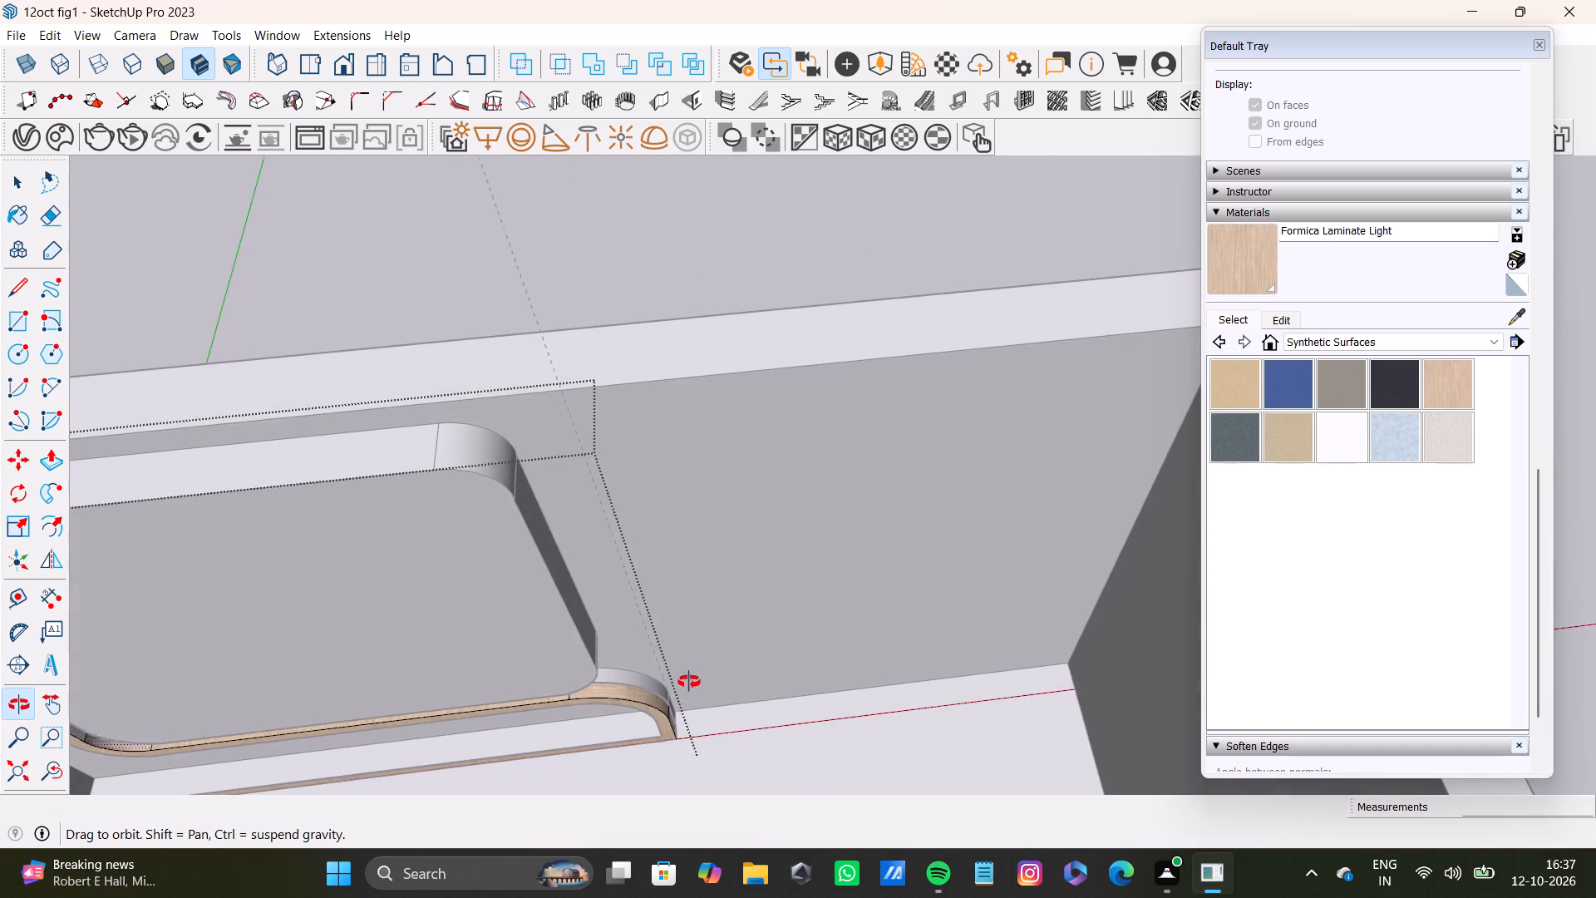
pyautogui.moveTo(689, 682); pyautogui.dragTo(1083, 533, button='middle')
pyautogui.keyDown('shift'); pyautogui.scroll(8, 580, 544); pyautogui.keyUp('shift')
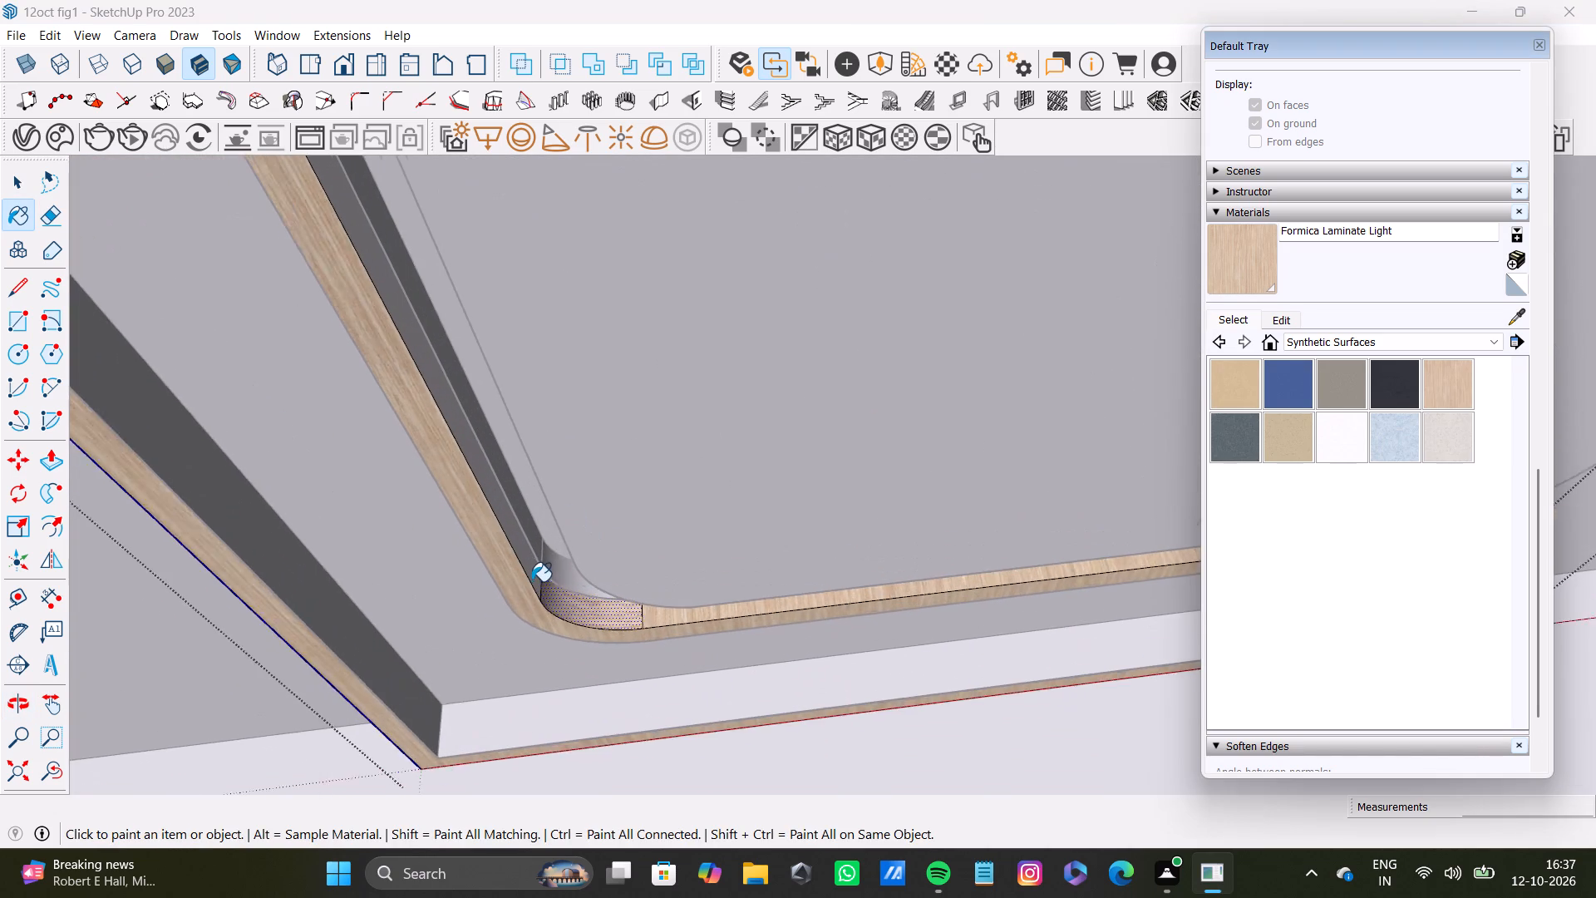
pyautogui.keyDown('shift'); pyautogui.scroll(1, 531, 581); pyautogui.keyUp('shift')
pyautogui.click(531, 571)
# Paint the tall arm's outer side faces with Formica Laminate Light and leave the front group.
pyautogui.scroll(-13, 528, 573)
pyautogui.keyDown('shift'); pyautogui.moveTo(515, 584); pyautogui.dragTo(759, 447, button='middle'); pyautogui.keyUp('shift')
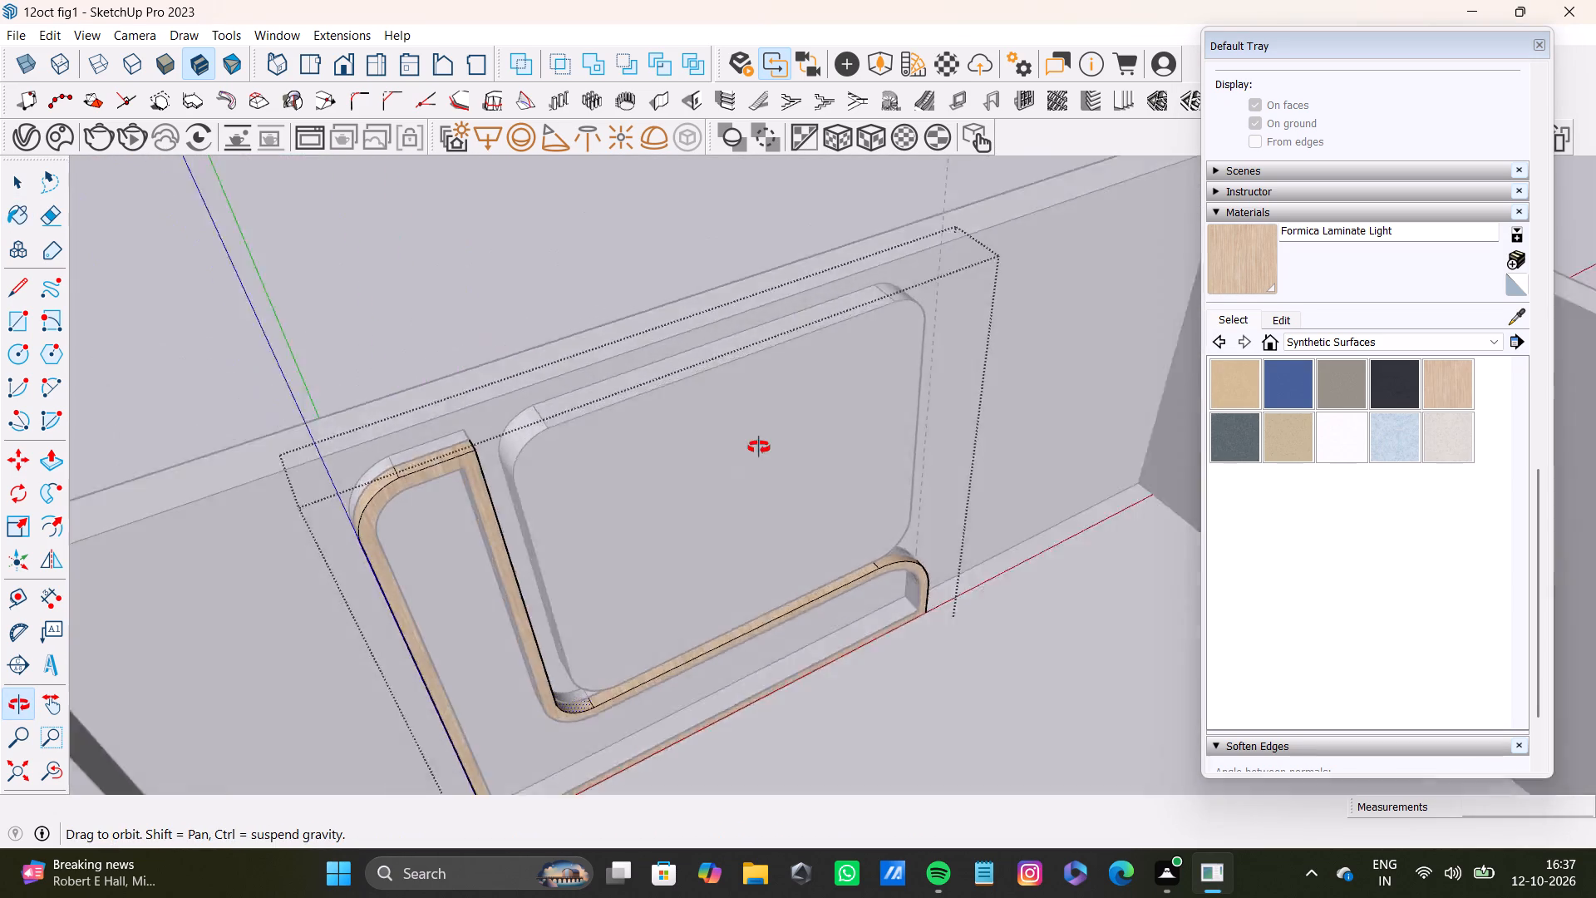
pyautogui.keyDown('shift'); pyautogui.moveTo(759, 447); pyautogui.dragTo(795, 415, button='middle'); pyautogui.keyUp('shift')
pyautogui.scroll(5, 445, 590)
pyautogui.keyDown('shift'); pyautogui.moveTo(405, 520); pyautogui.dragTo(424, 377, button='middle'); pyautogui.keyUp('shift')
pyautogui.keyDown('shift'); pyautogui.scroll(7, 423, 372); pyautogui.keyUp('shift')
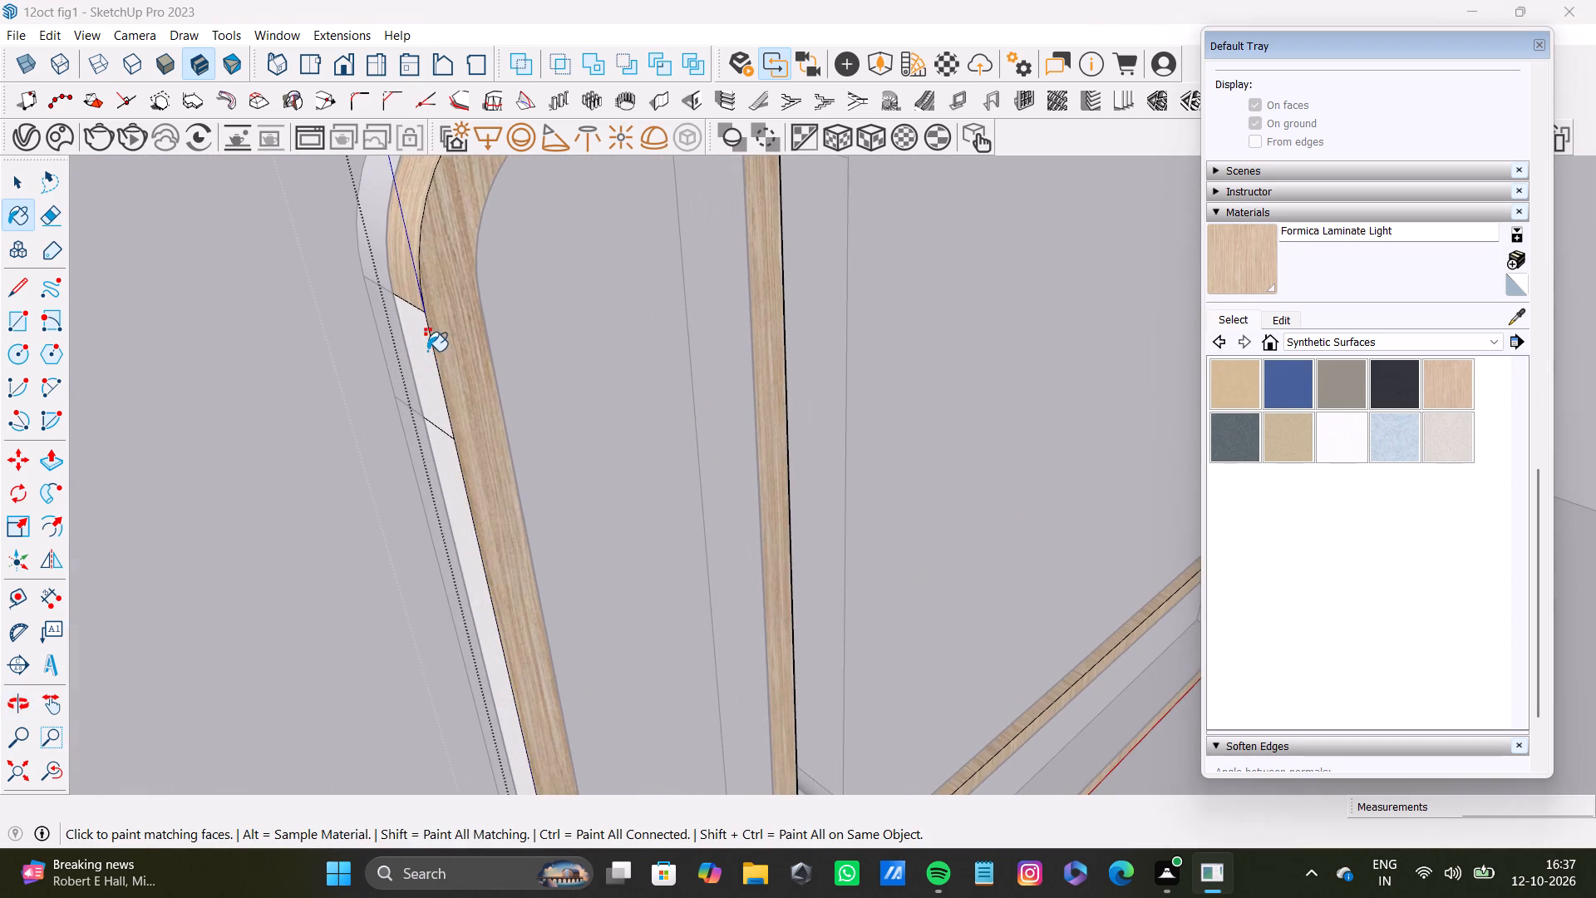
pyautogui.keyDown('shift'); pyautogui.click(427, 351); pyautogui.keyUp('shift')
pyautogui.keyDown('shift'); pyautogui.scroll(-15, 461, 560); pyautogui.keyUp('shift')
pyautogui.moveTo(682, 644); pyautogui.dragTo(470, 725, button='middle')
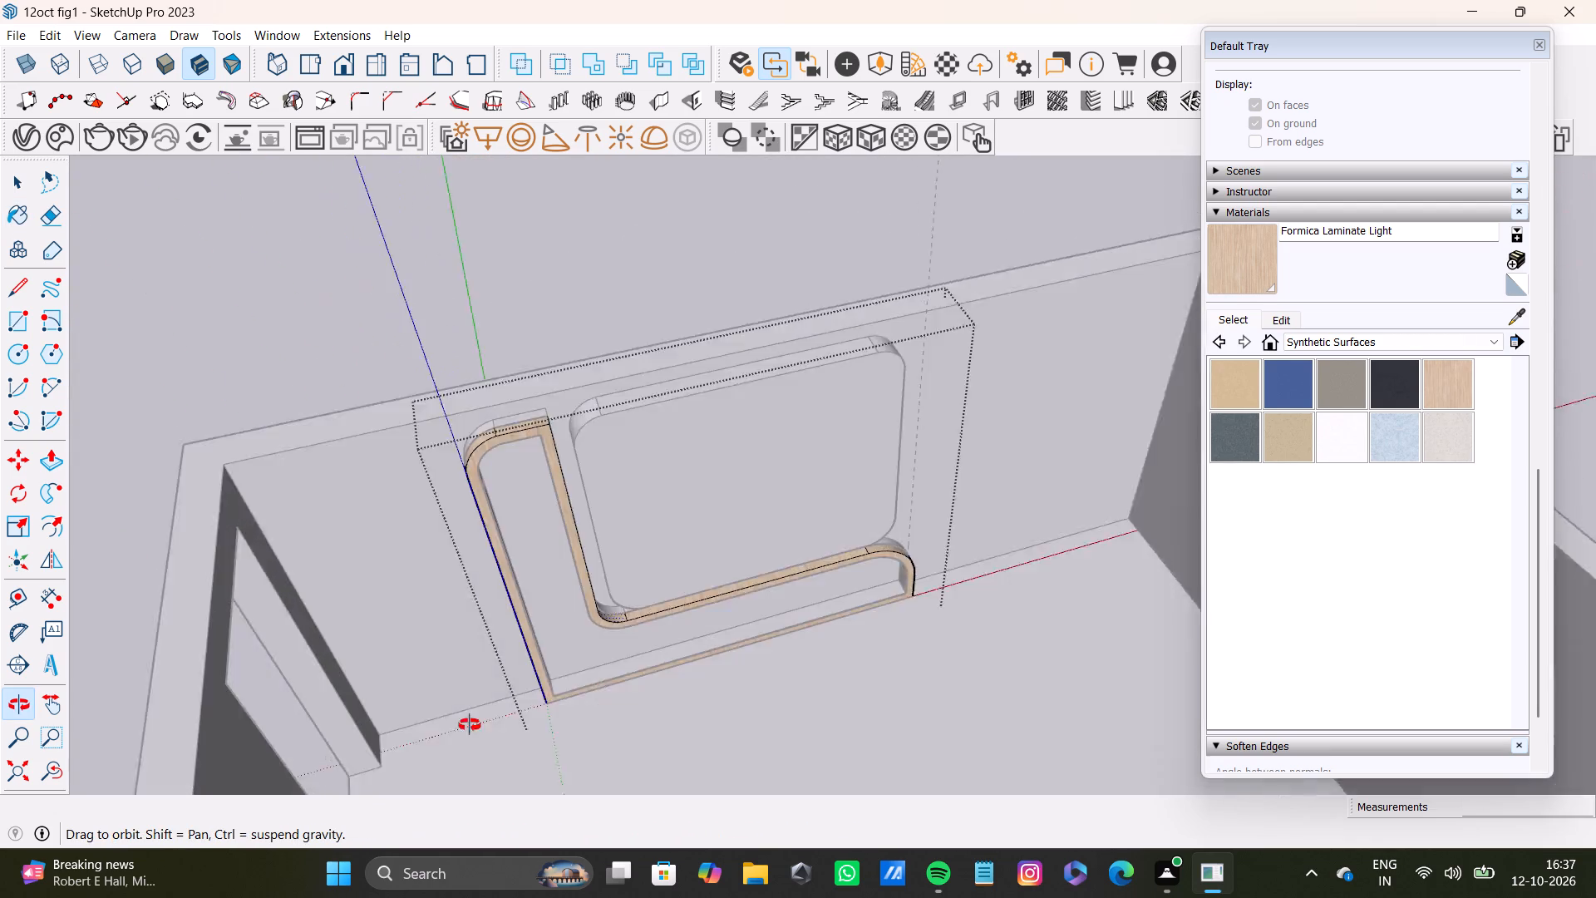
pyautogui.moveTo(470, 725); pyautogui.dragTo(353, 728, button='middle')
pyautogui.scroll(5, 658, 645)
pyautogui.keyDown('shift'); pyautogui.moveTo(727, 545); pyautogui.dragTo(507, 547, button='middle'); pyautogui.keyUp('shift')
pyautogui.keyDown('shift'); pyautogui.scroll(-14, 505, 546); pyautogui.keyUp('shift')
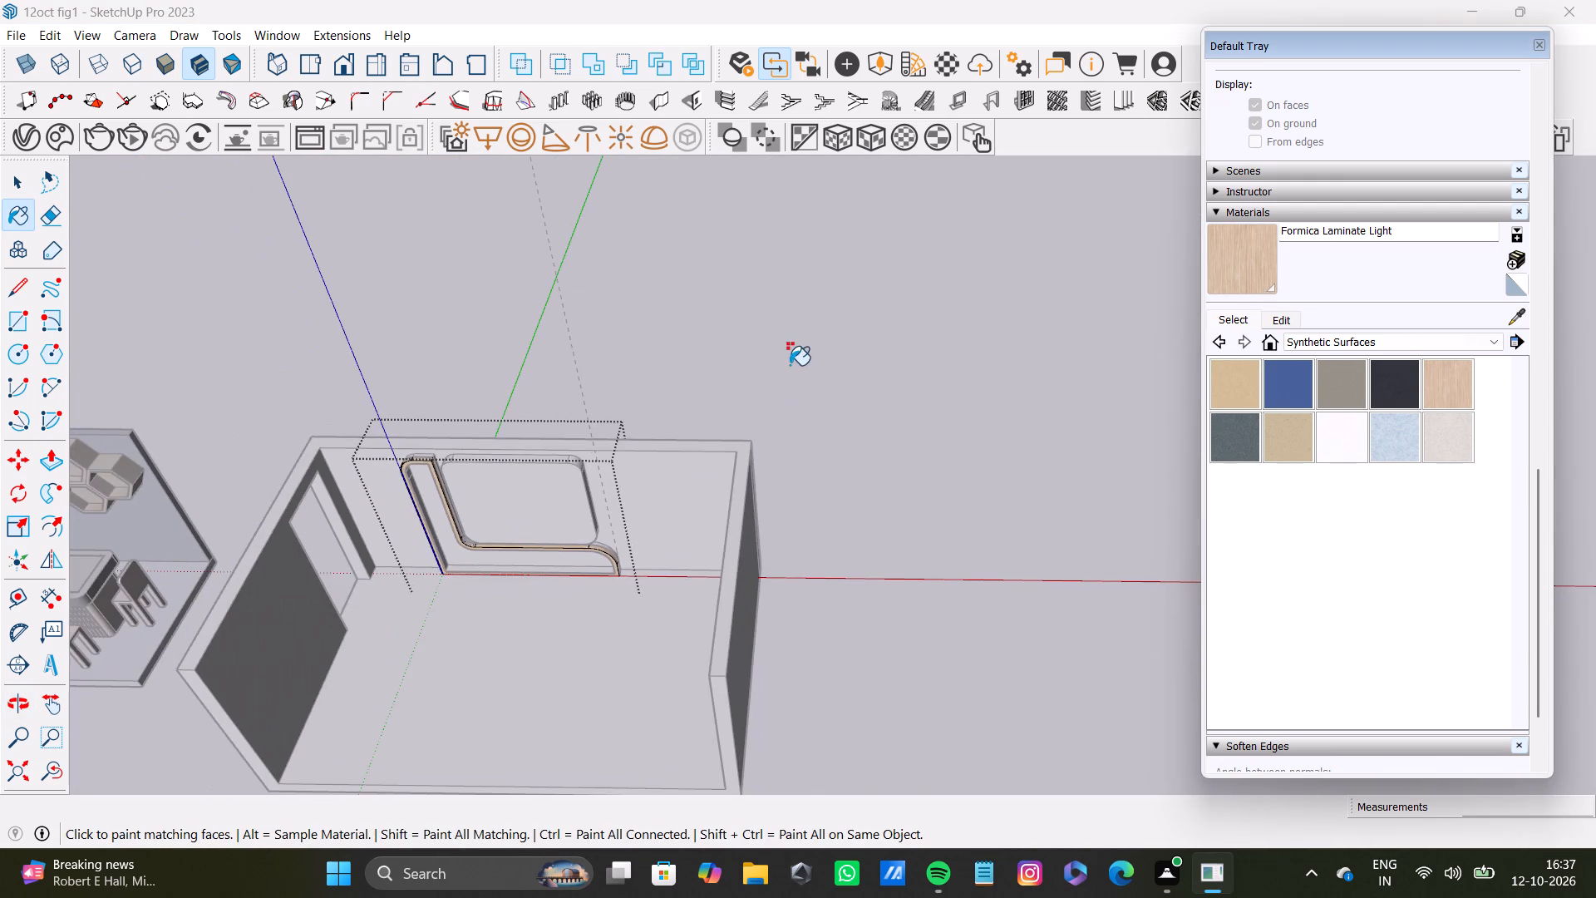
pyautogui.press('space')
pyautogui.click(754, 358)
# Pull the recessed L-shaped face inside the border forward about 7 1/2".
pyautogui.scroll(8, 496, 523)
pyautogui.moveTo(658, 569); pyautogui.dragTo(564, 614, button='middle')
pyautogui.scroll(8, 699, 532)
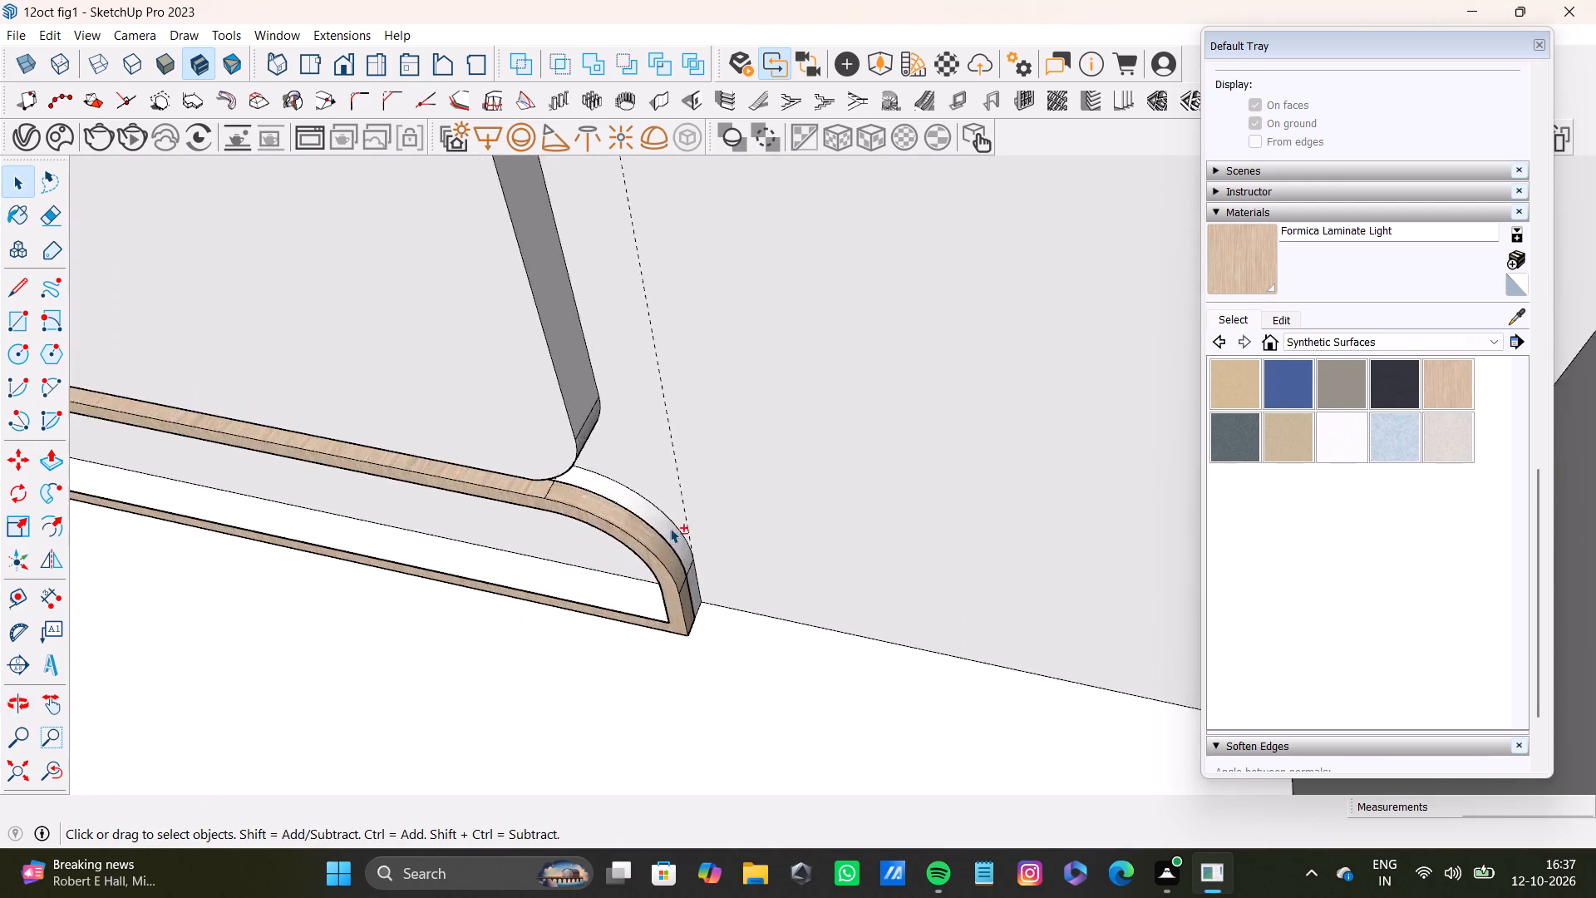
pyautogui.scroll(12, 670, 528)
pyautogui.keyDown('shift'); pyautogui.scroll(-13, 461, 470); pyautogui.keyUp('shift')
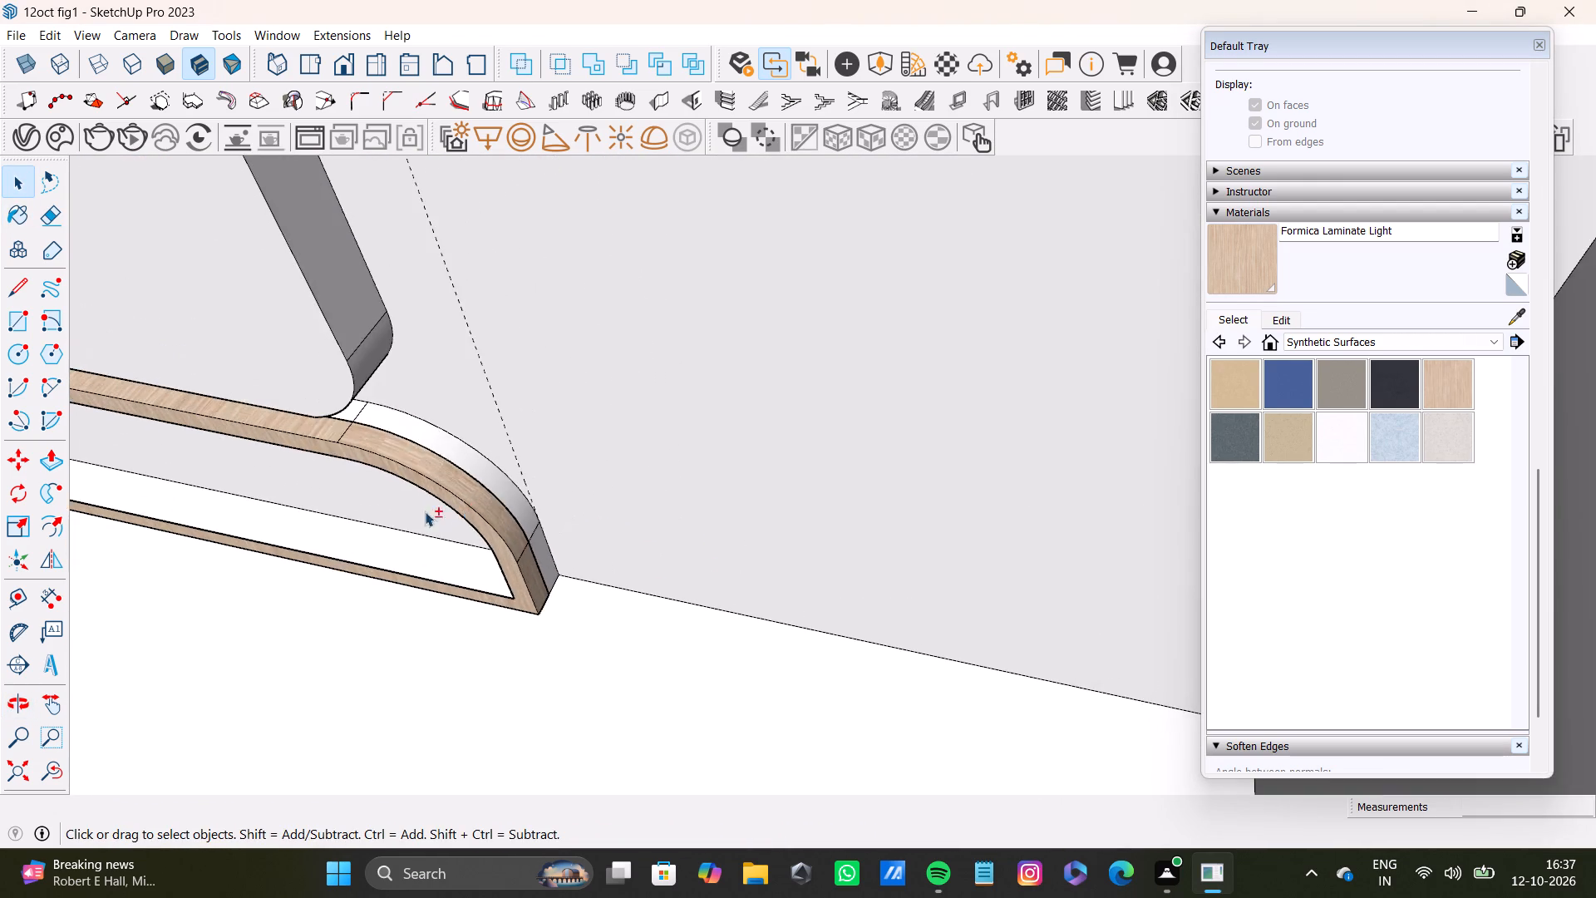
pyautogui.keyDown('shift'); pyautogui.moveTo(411, 504); pyautogui.dragTo(899, 505, button='middle'); pyautogui.keyUp('shift')
pyautogui.keyDown('shift'); pyautogui.scroll(4, 390, 440); pyautogui.keyUp('shift')
pyautogui.keyDown('shift'); pyautogui.click(474, 403); pyautogui.keyUp('shift')
pyautogui.keyDown('shift'); pyautogui.scroll(-4, 469, 407); pyautogui.keyUp('shift')
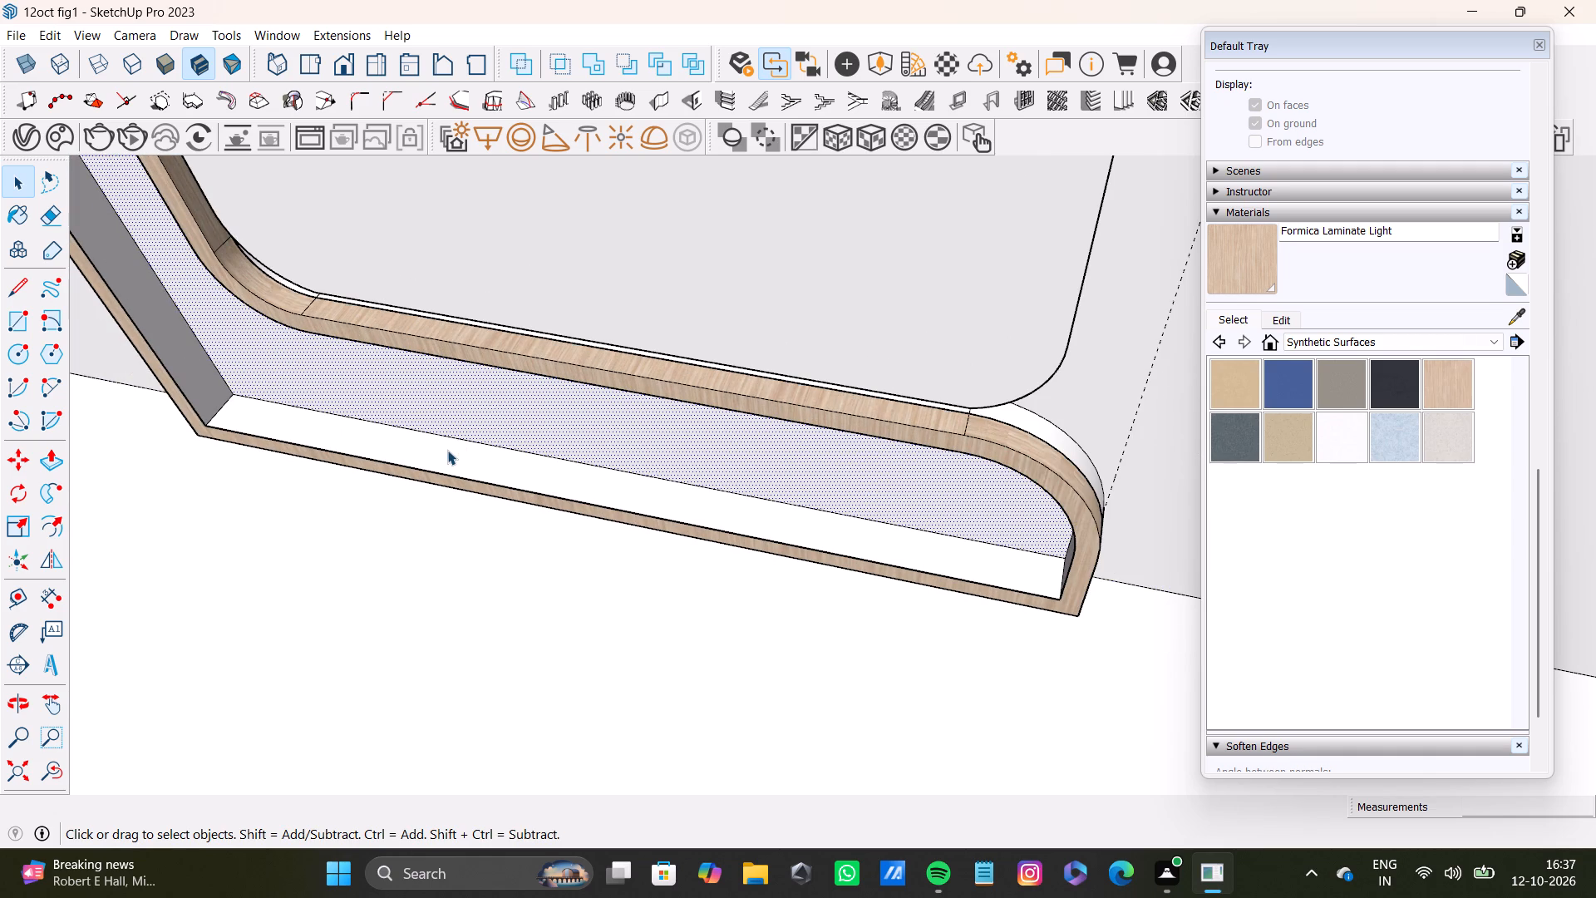
pyautogui.press('p')
pyautogui.click(559, 435)
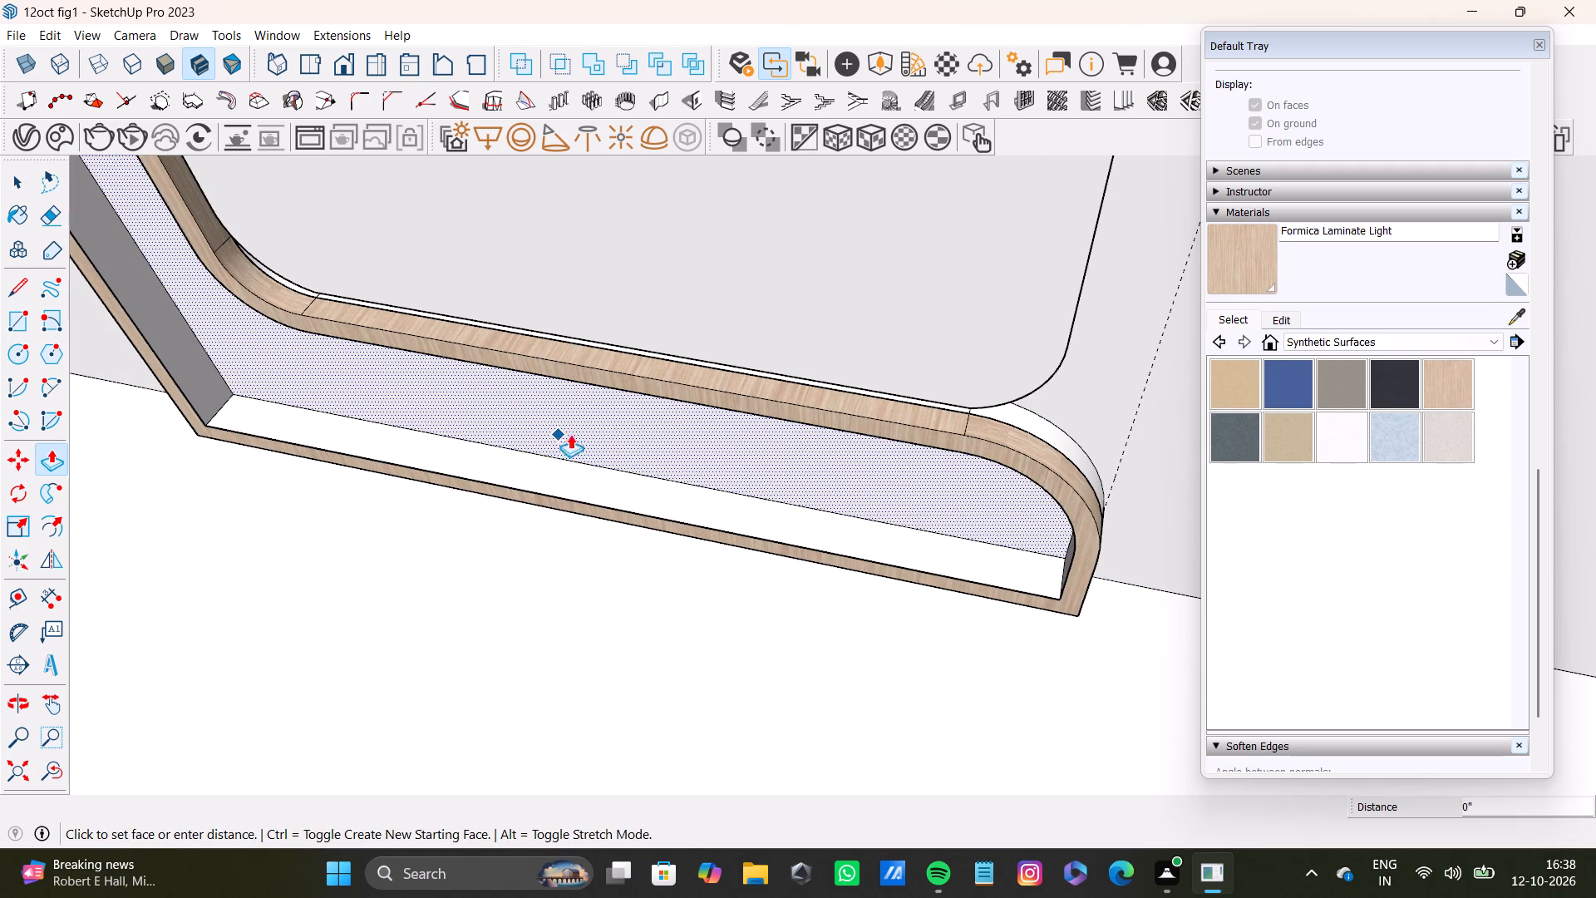
pyautogui.click(1019, 557)
# Select the inner L-shaped panel's front face with its edges, plus the inner corner and low arm's upper side faces.
pyautogui.scroll(-9, 622, 629)
pyautogui.moveTo(594, 643); pyautogui.dragTo(596, 666, button='middle')
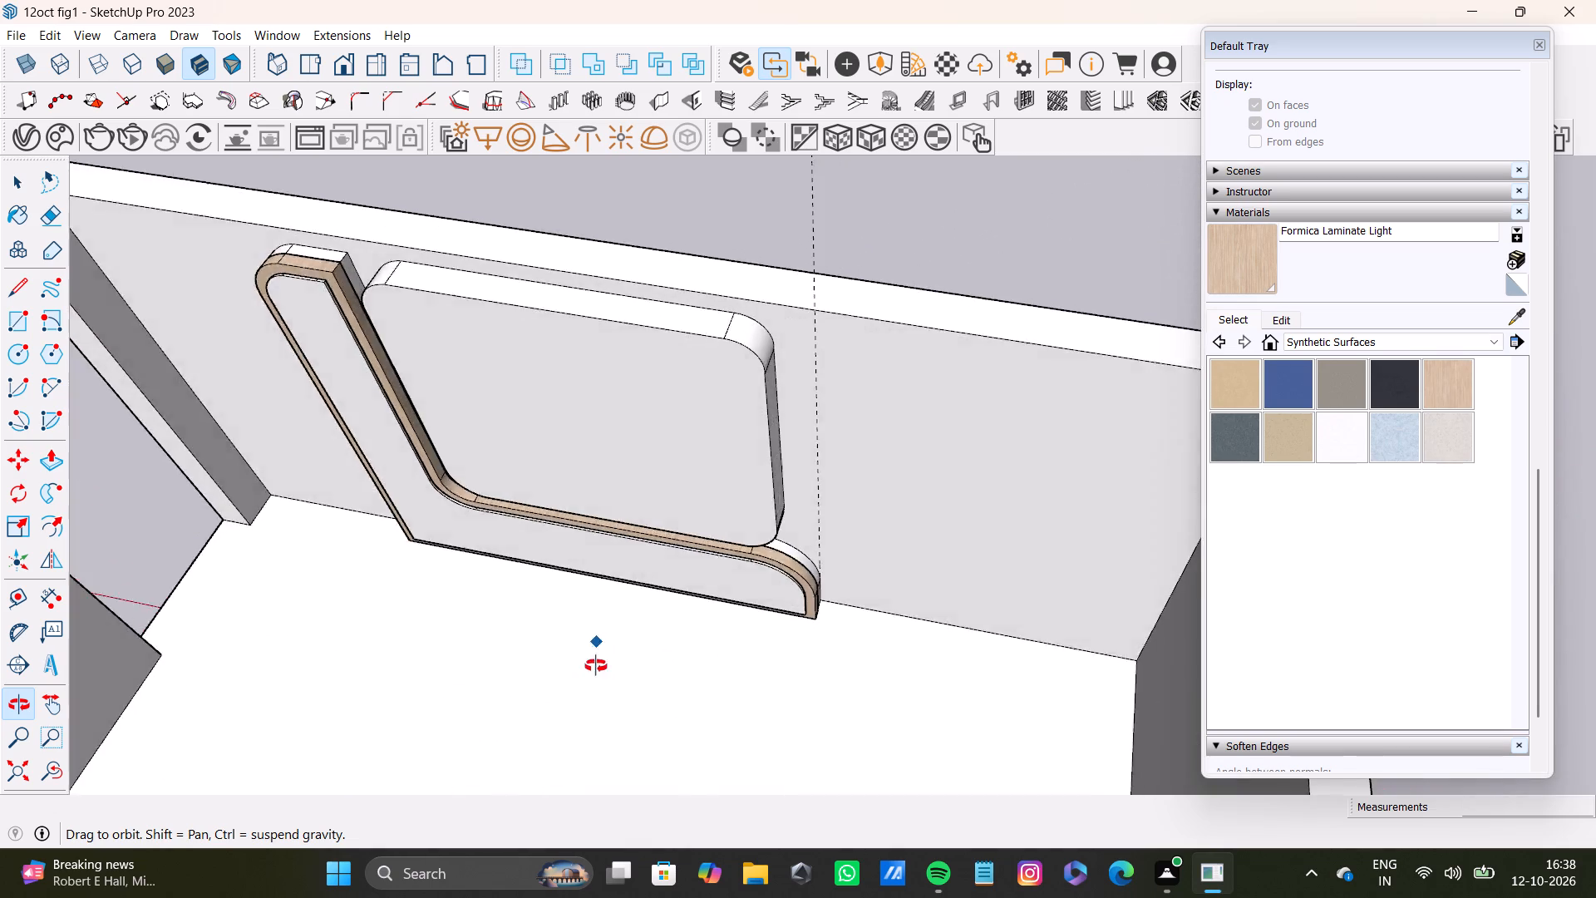
pyautogui.moveTo(596, 666); pyautogui.dragTo(618, 683, button='middle')
pyautogui.scroll(5, 702, 520)
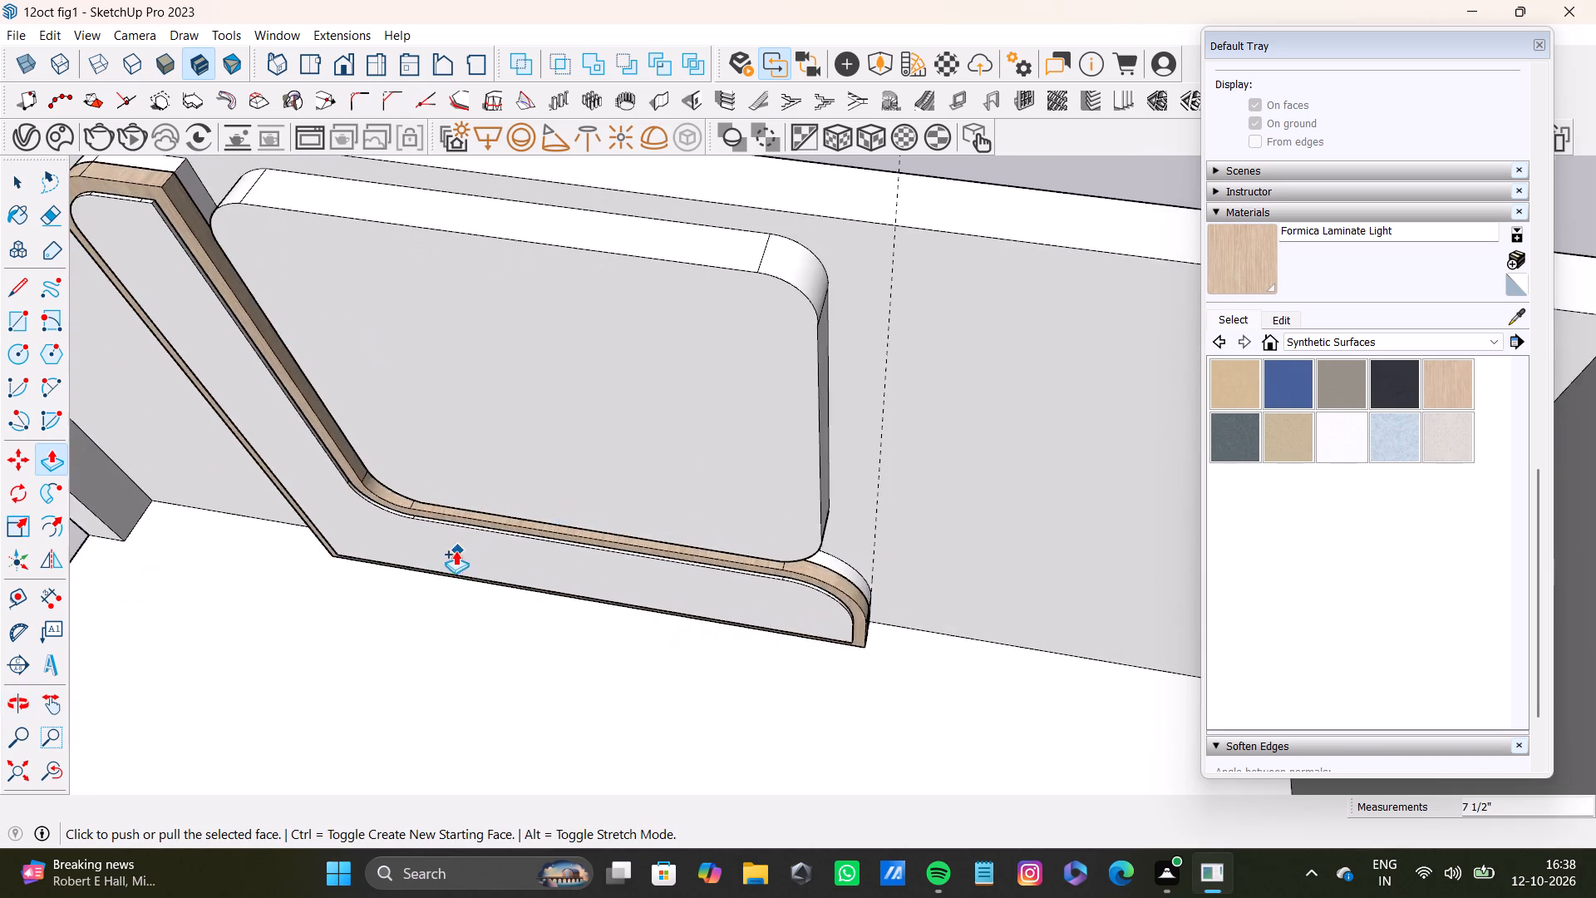
pyautogui.scroll(5, 456, 550)
pyautogui.press('space')
pyautogui.doubleClick(451, 535)
pyautogui.scroll(3, 374, 519)
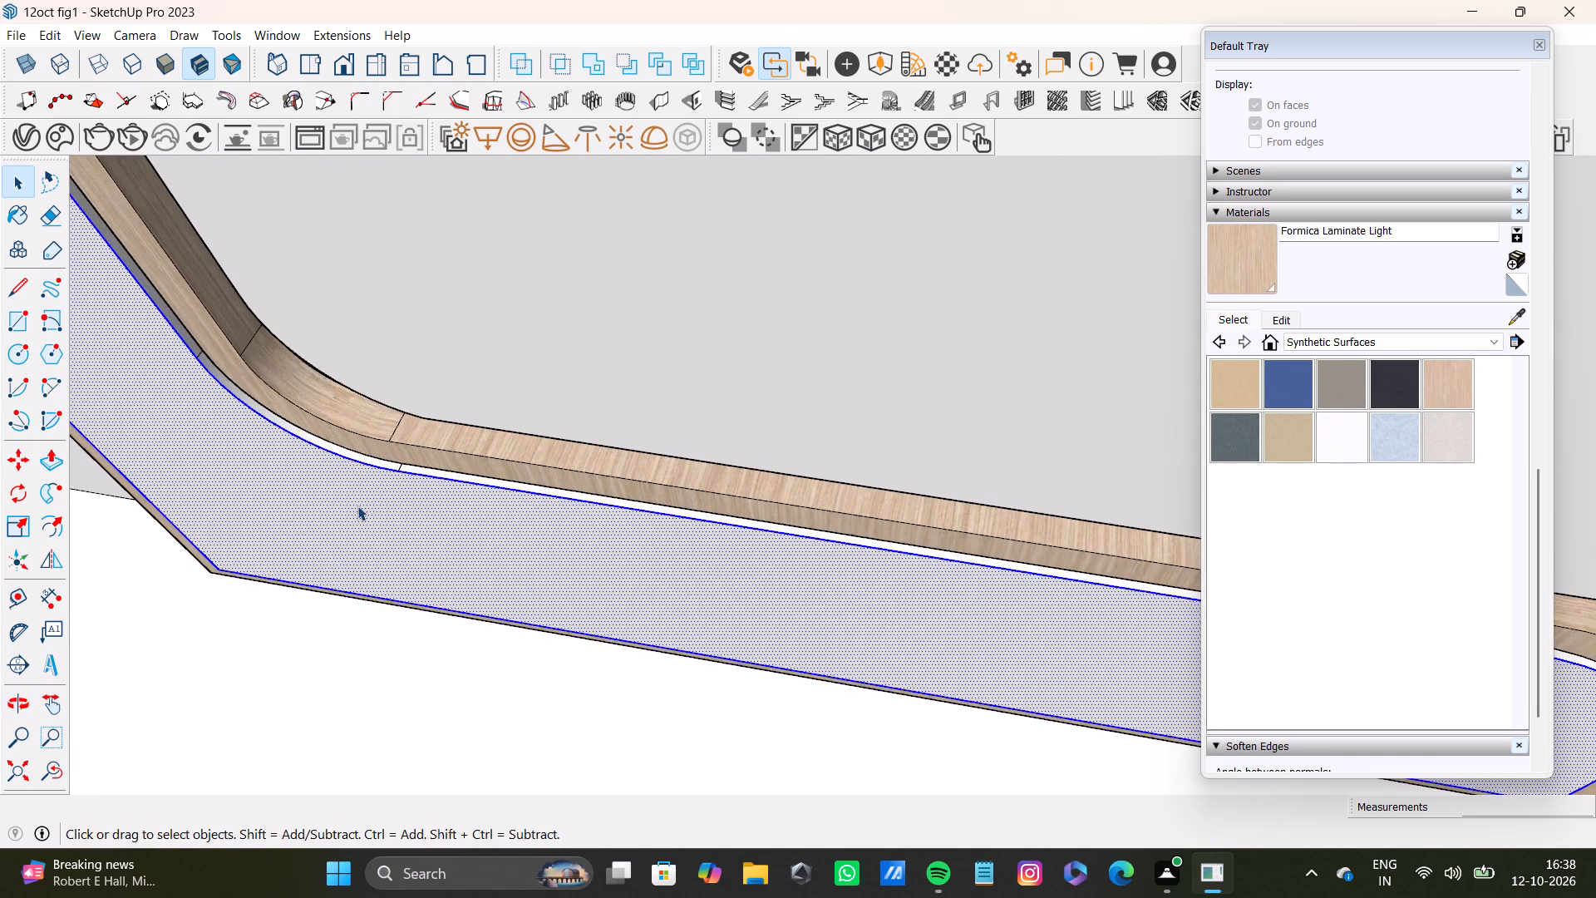
pyautogui.keyDown('shift'); pyautogui.moveTo(346, 498); pyautogui.dragTo(352, 600, button='middle'); pyautogui.keyUp('shift')
pyautogui.keyDown('shift'); pyautogui.scroll(4, 362, 581); pyautogui.keyUp('shift')
pyautogui.moveTo(370, 573); pyautogui.dragTo(358, 612, button='middle')
pyautogui.keyDown('shift'); pyautogui.scroll(6, 372, 584); pyautogui.keyUp('shift')
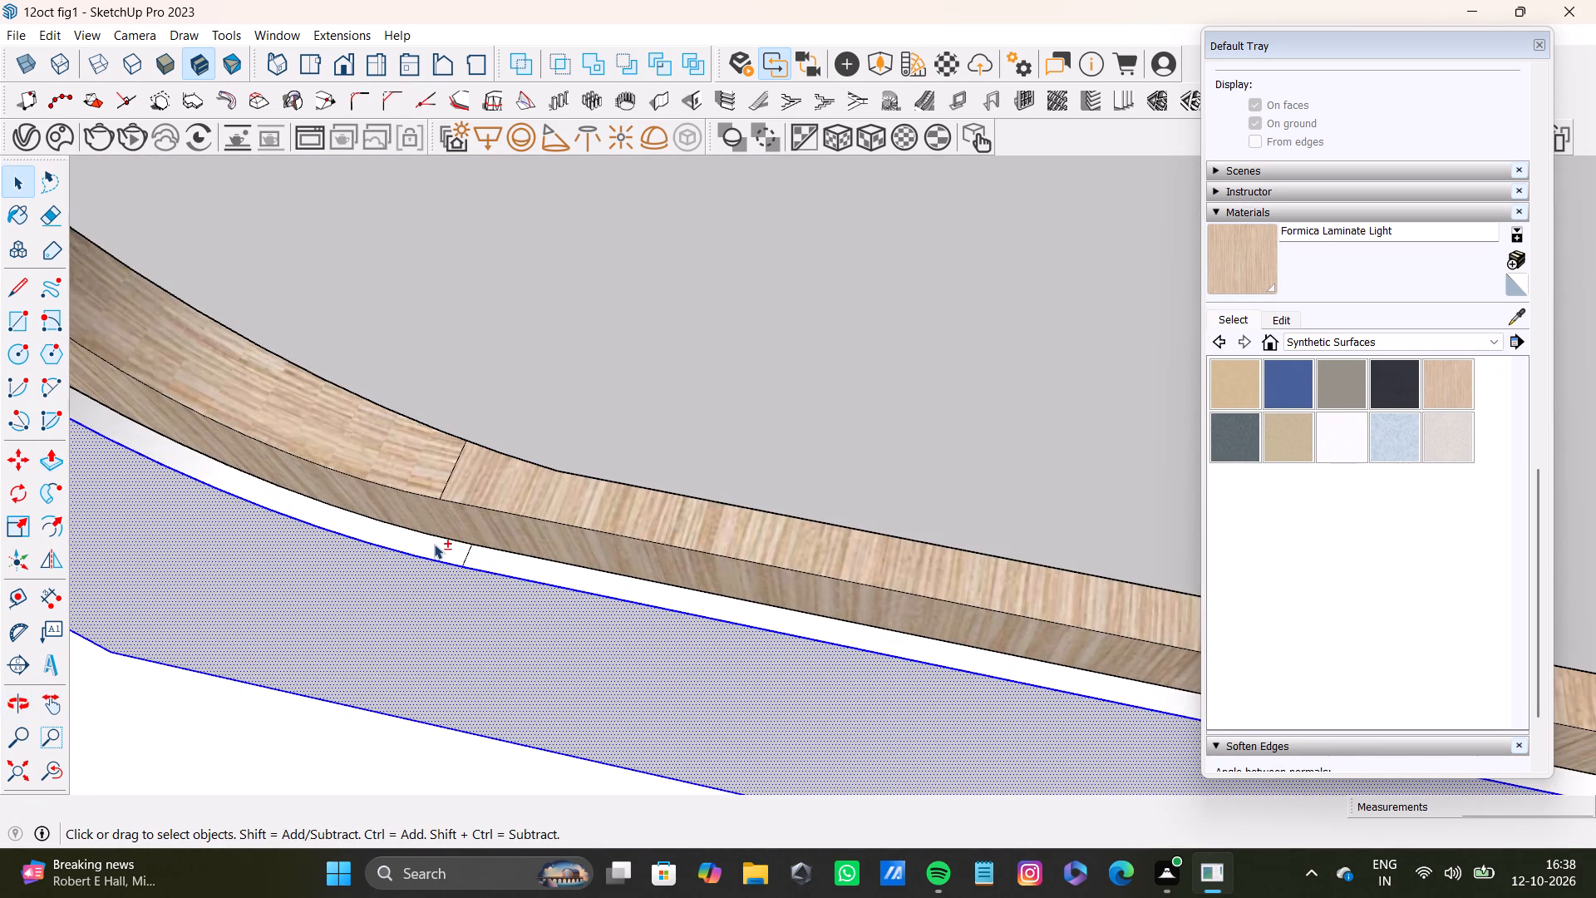
pyautogui.keyDown('shift'); pyautogui.doubleClick(434, 544); pyautogui.keyUp('shift')
pyautogui.keyDown('shift'); pyautogui.doubleClick(534, 566); pyautogui.keyUp('shift')
# Add the inner panel's rounded end and short vertical end faces, with their edges, to the selection.
pyautogui.keyDown('shift'); pyautogui.scroll(-9, 538, 585); pyautogui.keyUp('shift')
pyautogui.keyDown('shift'); pyautogui.moveTo(1056, 642); pyautogui.dragTo(713, 442, button='middle'); pyautogui.keyUp('shift')
pyautogui.keyDown('shift'); pyautogui.scroll(-3, 1255, 585); pyautogui.keyUp('shift')
pyautogui.keyDown('shift'); pyautogui.moveTo(940, 561); pyautogui.dragTo(734, 521, button='middle'); pyautogui.keyUp('shift')
pyautogui.keyDown('shift'); pyautogui.scroll(4, 1208, 649); pyautogui.keyUp('shift')
pyautogui.keyDown('shift'); pyautogui.scroll(-8, 855, 598); pyautogui.keyUp('shift')
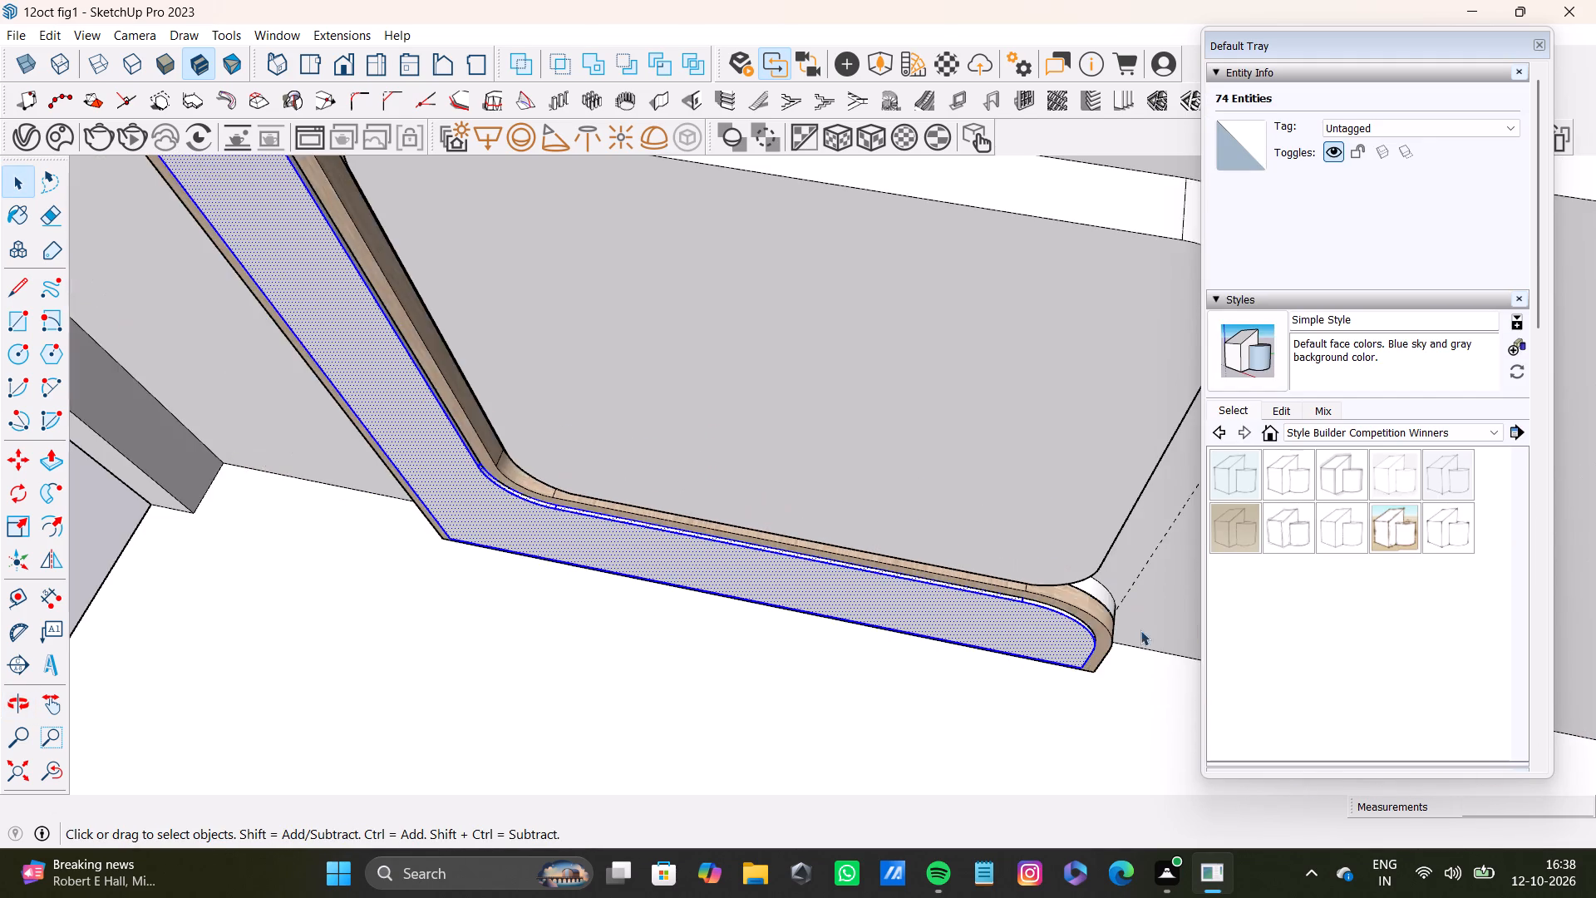
pyautogui.moveTo(1140, 630); pyautogui.dragTo(938, 422, button='middle')
pyautogui.keyDown('shift'); pyautogui.scroll(10, 1020, 657); pyautogui.keyUp('shift')
pyautogui.moveTo(956, 626); pyautogui.dragTo(891, 546, button='middle')
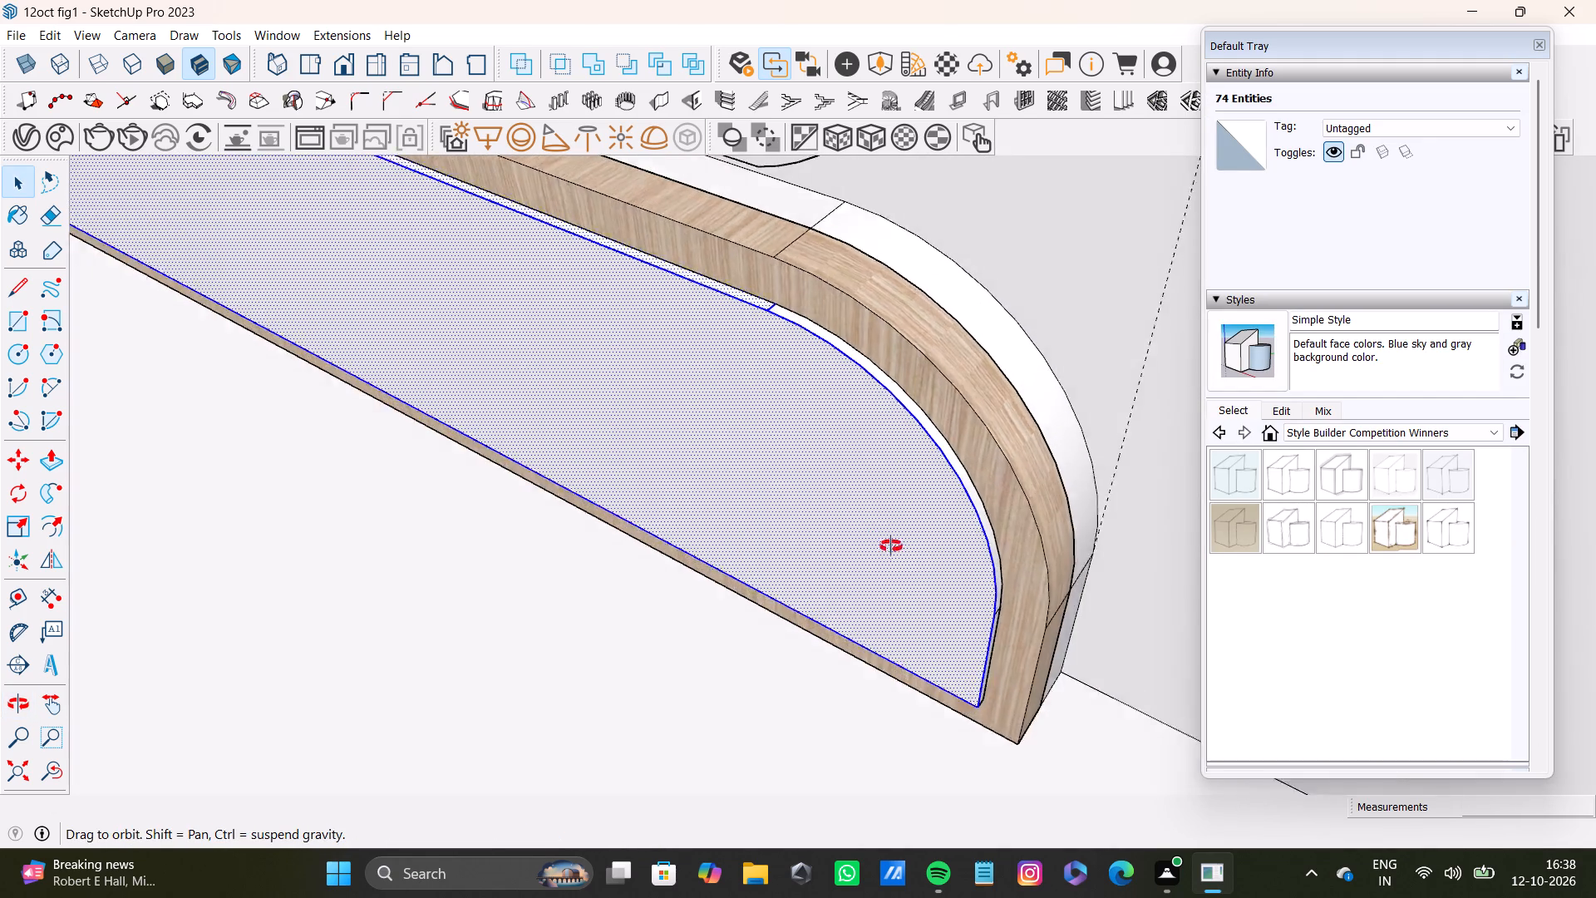
pyautogui.moveTo(891, 546); pyautogui.dragTo(844, 476, button='middle')
pyautogui.keyDown('shift'); pyautogui.scroll(9, 1086, 708); pyautogui.keyUp('shift')
pyautogui.keyDown('shift'); pyautogui.doubleClick(958, 587); pyautogui.keyUp('shift')
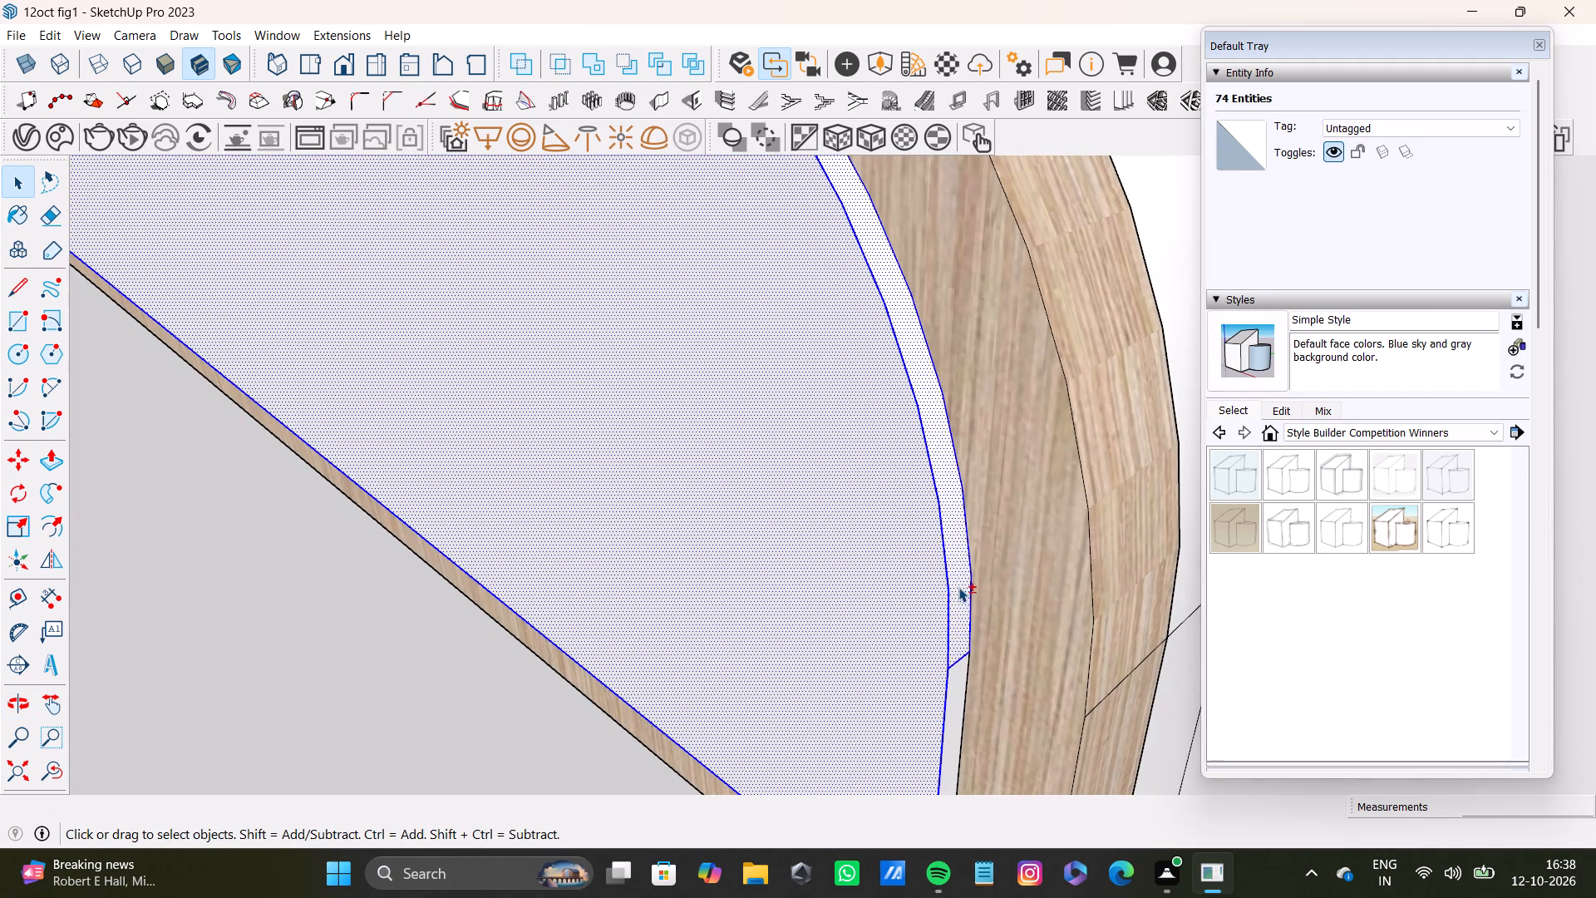
pyautogui.keyDown('shift'); pyautogui.doubleClick(958, 683); pyautogui.keyUp('shift')
# Add the inner panel's outer side face along the tall arm, with its edges, to the selection.
pyautogui.keyDown('shift'); pyautogui.scroll(-12, 909, 705); pyautogui.keyUp('shift')
pyautogui.keyDown('shift'); pyautogui.moveTo(687, 668); pyautogui.dragTo(759, 658, button='middle'); pyautogui.keyUp('shift')
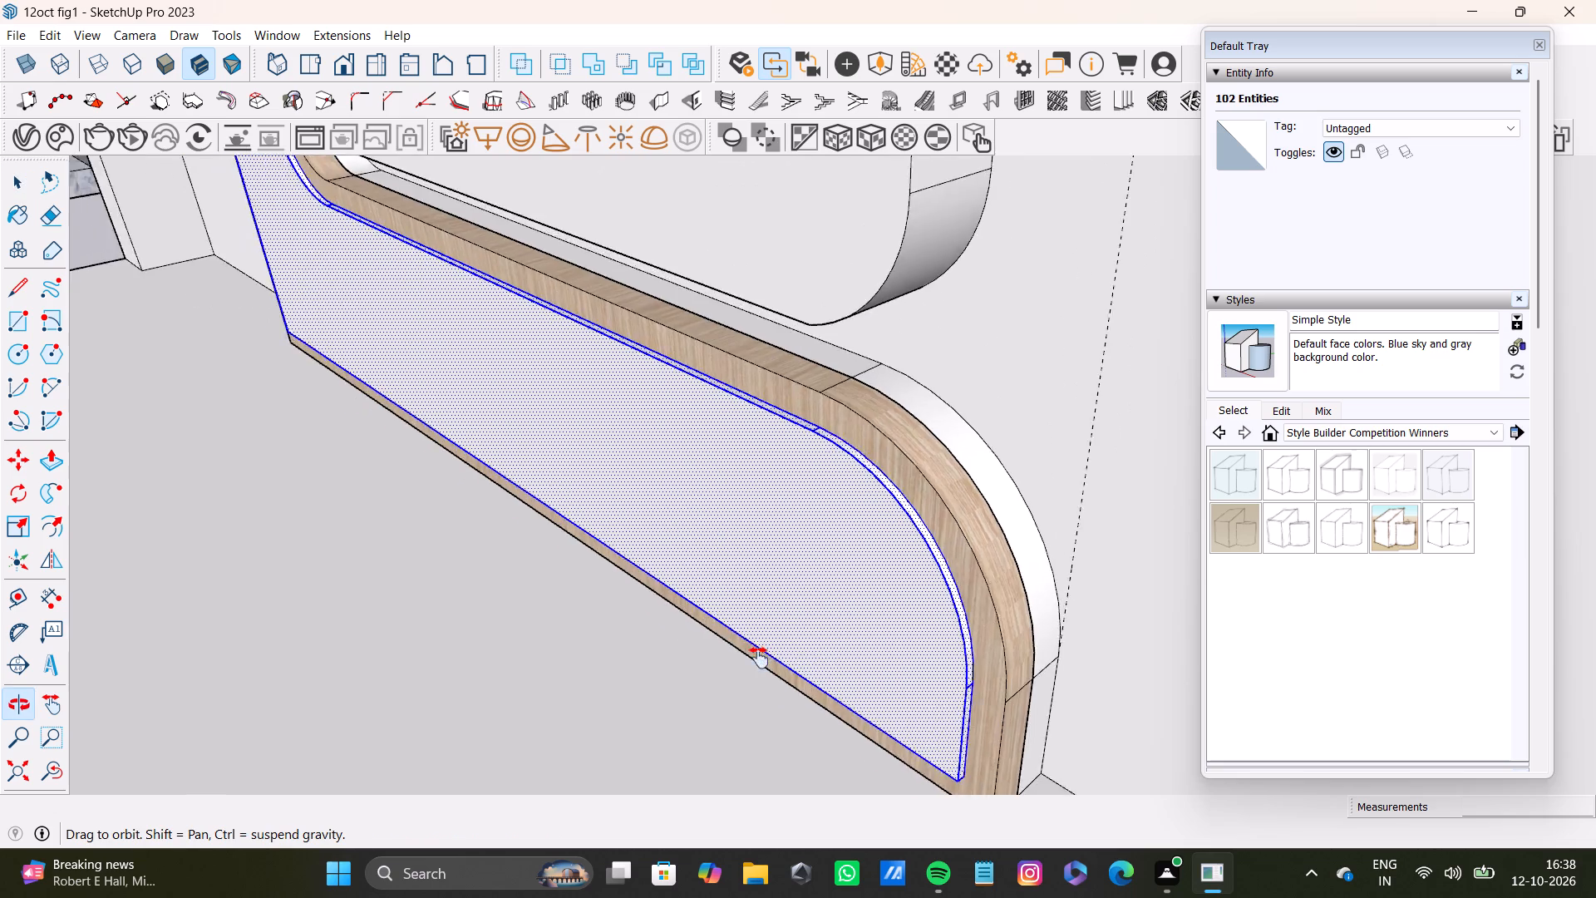
pyautogui.keyDown('shift'); pyautogui.moveTo(759, 658); pyautogui.dragTo(1219, 718, button='middle'); pyautogui.keyUp('shift')
pyautogui.moveTo(834, 593); pyautogui.dragTo(1160, 531, button='middle')
pyautogui.scroll(-7, 14, 133)
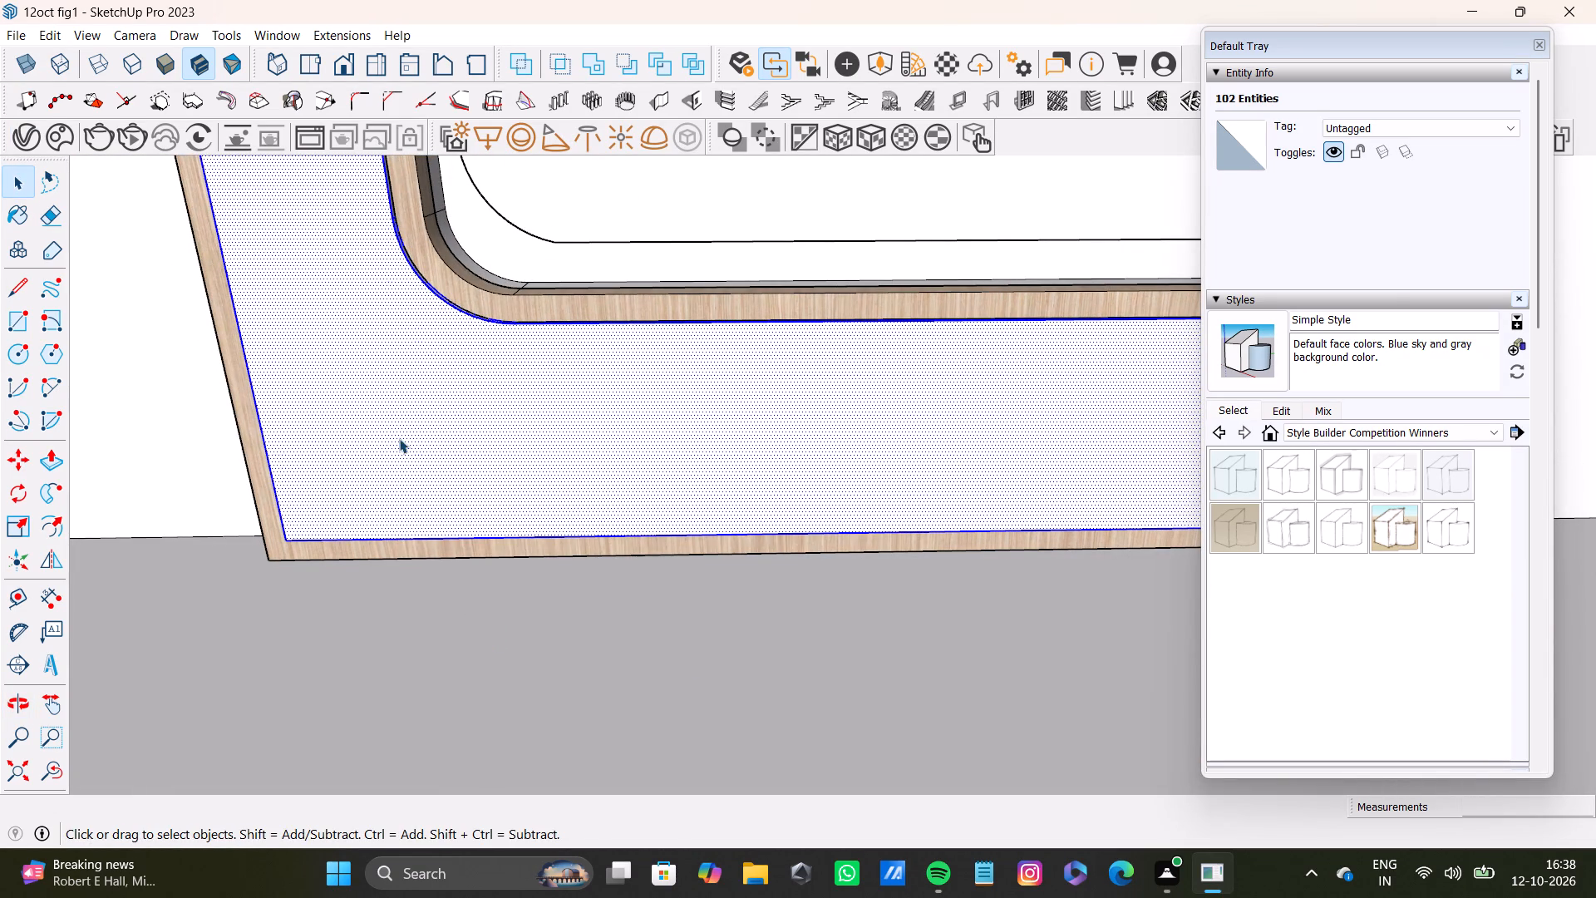
pyautogui.scroll(-8, 399, 438)
pyautogui.moveTo(397, 442); pyautogui.dragTo(623, 421, button='middle')
pyautogui.scroll(7, 244, 473)
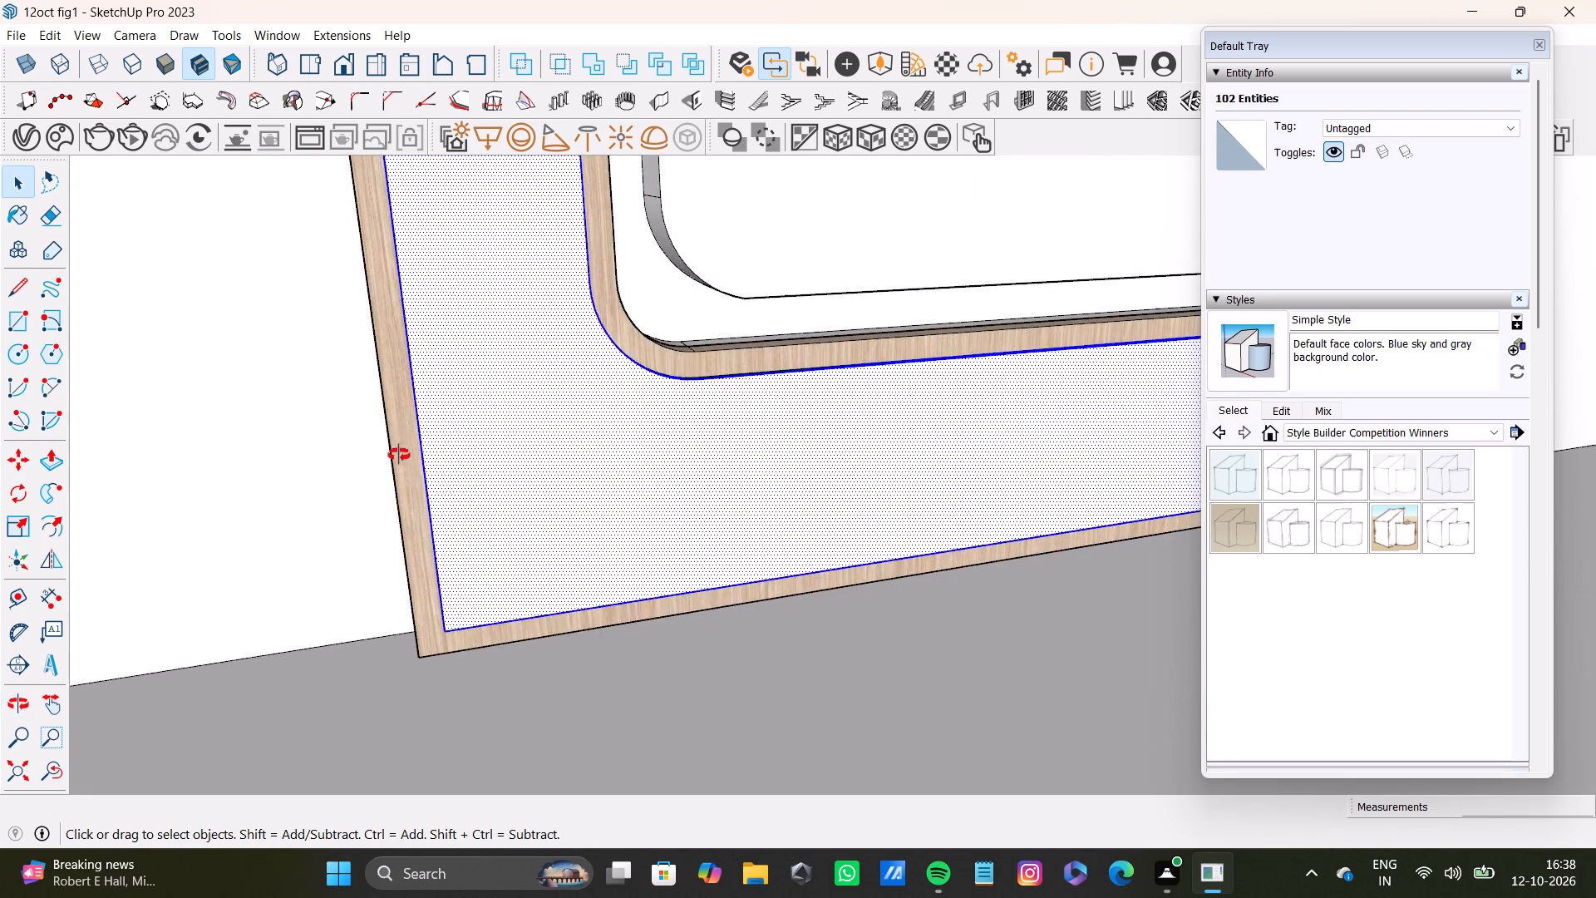
pyautogui.moveTo(399, 455); pyautogui.dragTo(557, 434, button='middle')
pyautogui.scroll(14, 526, 455)
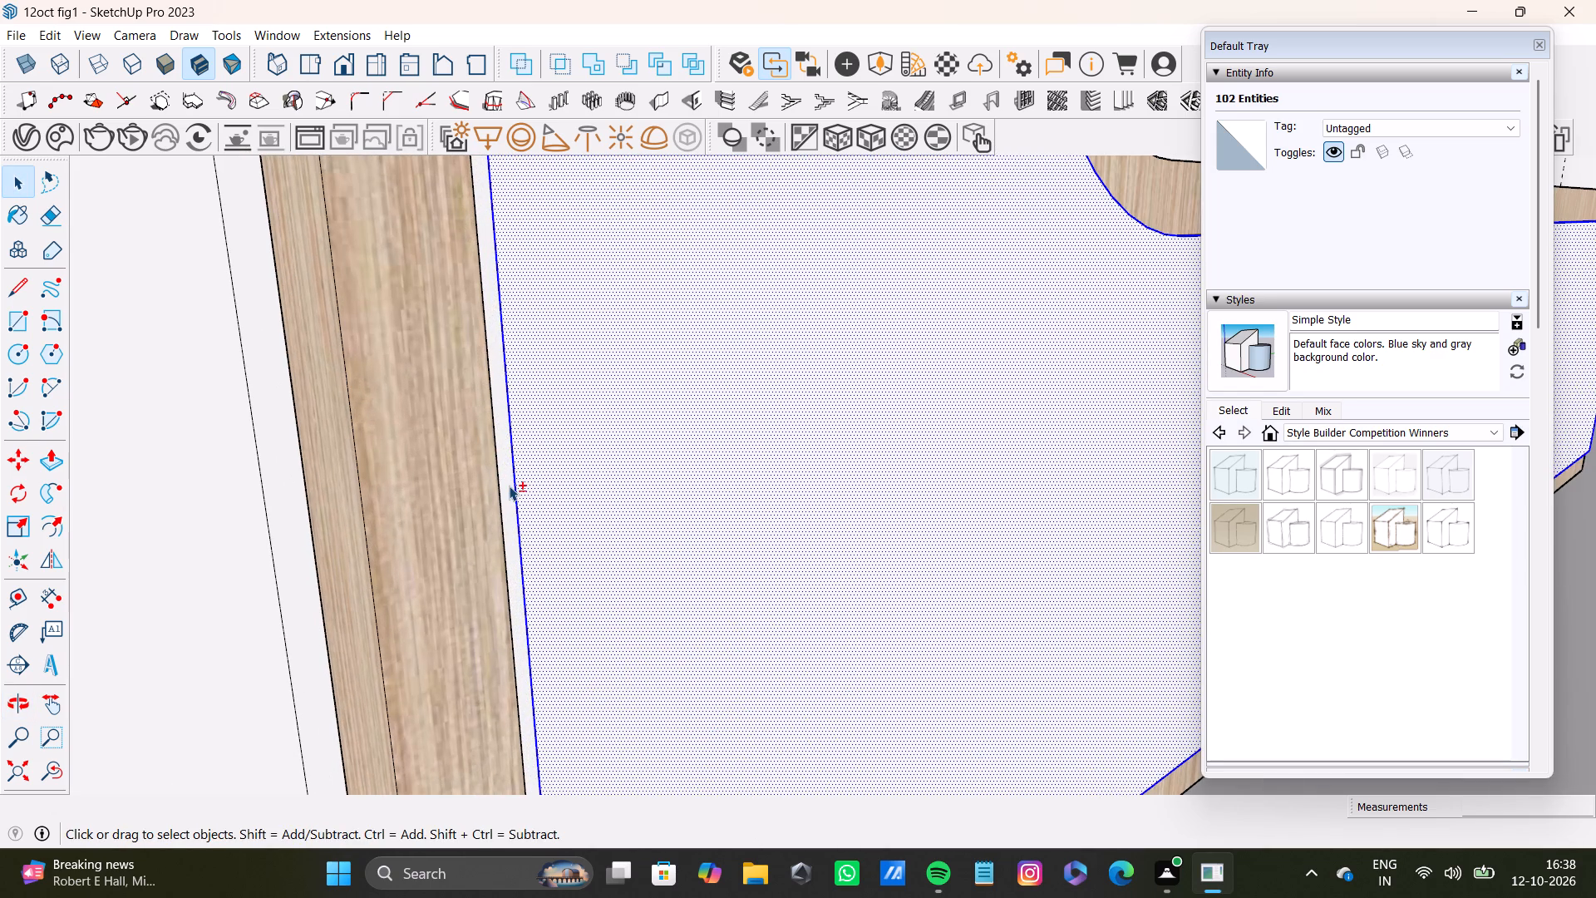
pyautogui.keyDown('shift'); pyautogui.doubleClick(509, 486); pyautogui.keyUp('shift')
# Add the inner panel's long bottom face, with its edges, to the selection.
pyautogui.keyDown('shift'); pyautogui.scroll(-8, 520, 517); pyautogui.keyUp('shift')
pyautogui.keyDown('shift'); pyautogui.moveTo(627, 594); pyautogui.dragTo(597, 468, button='middle'); pyautogui.keyUp('shift')
pyautogui.moveTo(663, 651); pyautogui.dragTo(524, 349, button='middle')
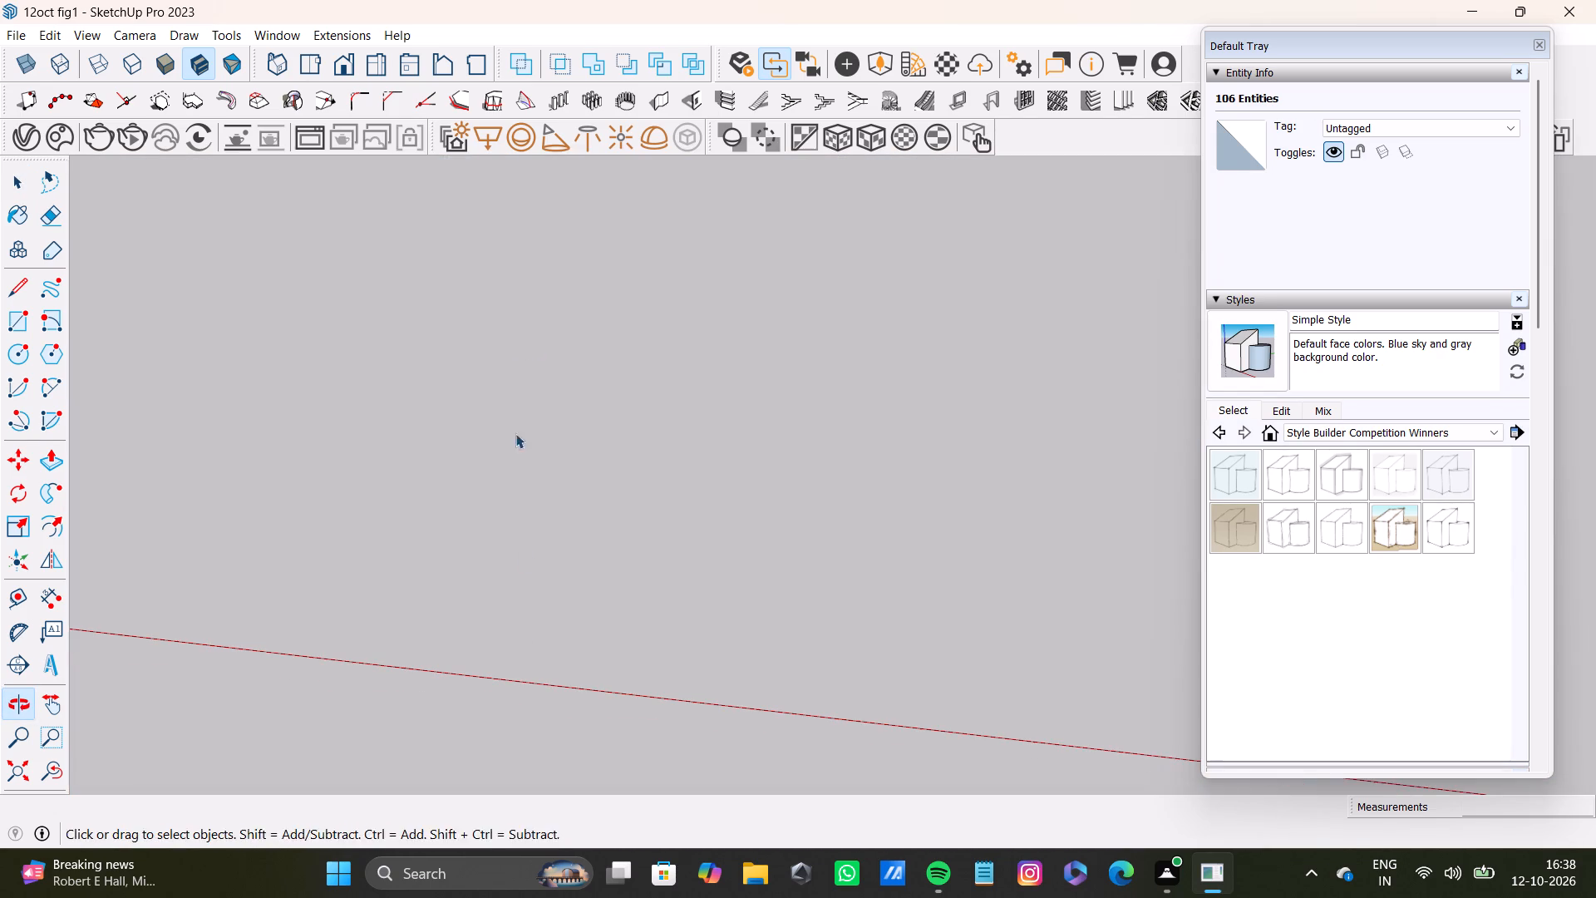
pyautogui.click(62, 775)
pyautogui.moveTo(792, 649); pyautogui.dragTo(571, 440, button='middle')
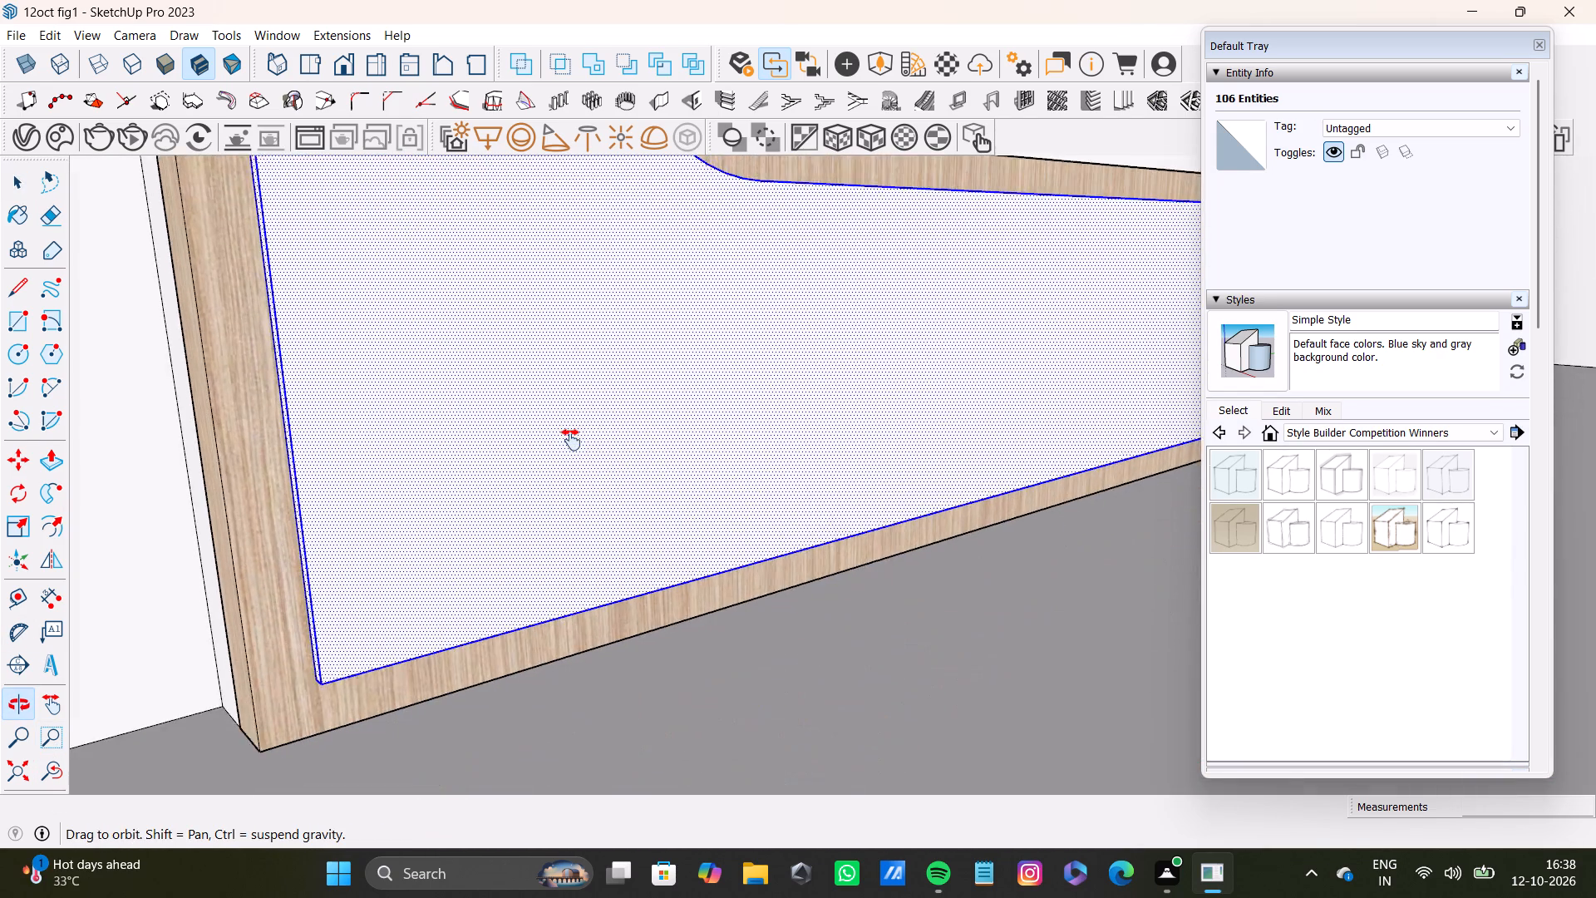
pyautogui.moveTo(571, 440); pyautogui.dragTo(464, 339, button='middle')
pyautogui.scroll(7, 413, 618)
pyautogui.moveTo(410, 599); pyautogui.dragTo(350, 434, button='middle')
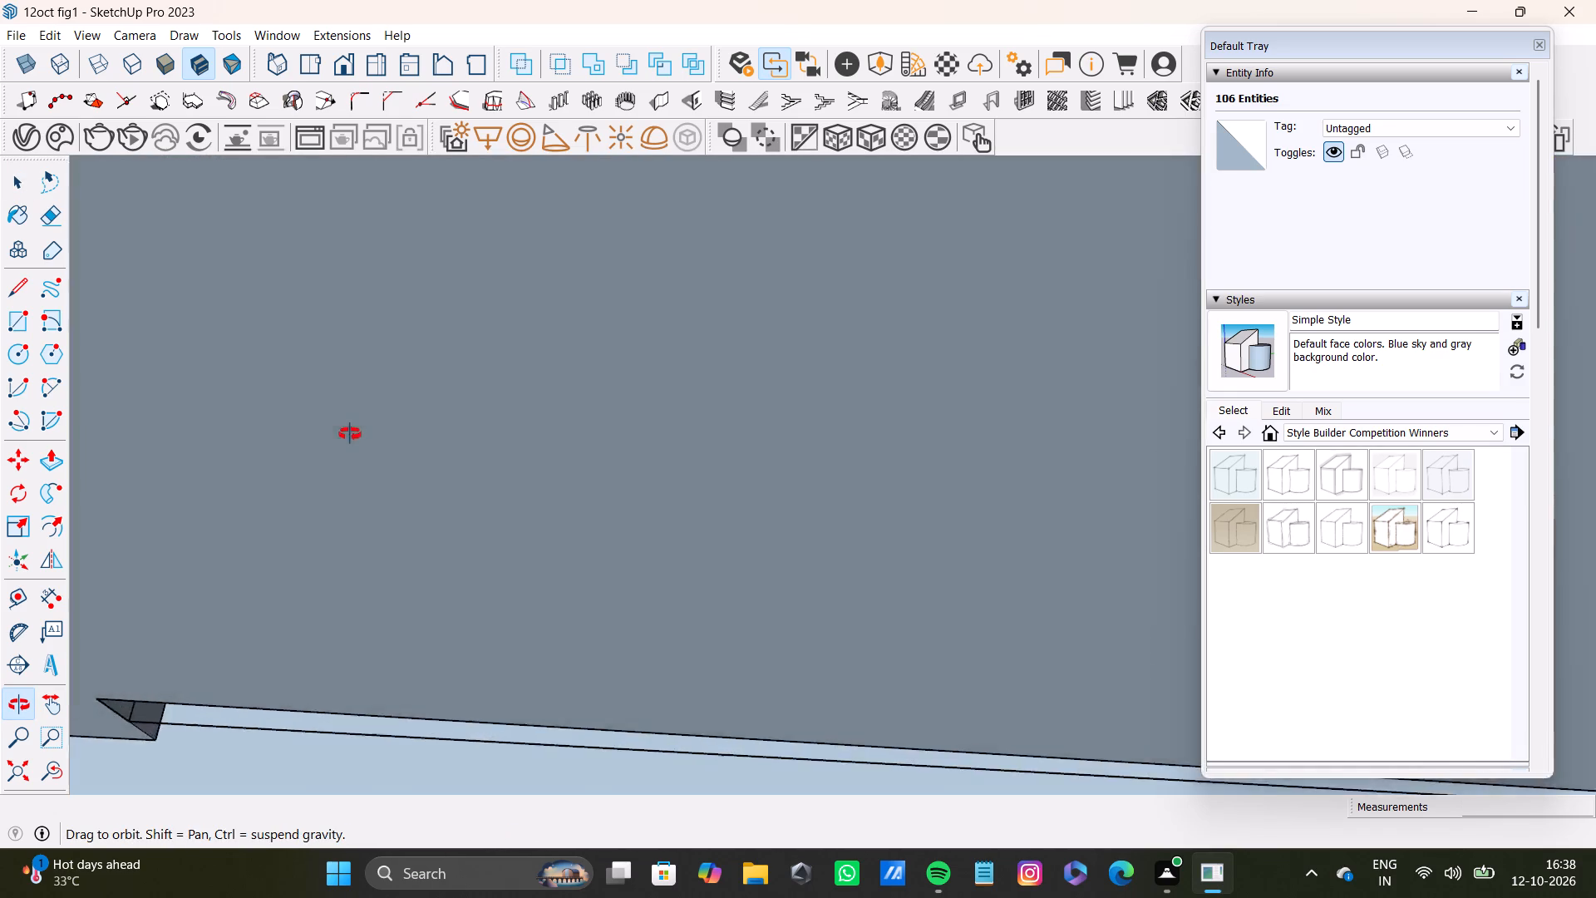
pyautogui.moveTo(350, 434); pyautogui.dragTo(211, 475, button='middle')
pyautogui.moveTo(370, 585); pyautogui.dragTo(422, 734, button='middle')
pyautogui.scroll(6, 436, 492)
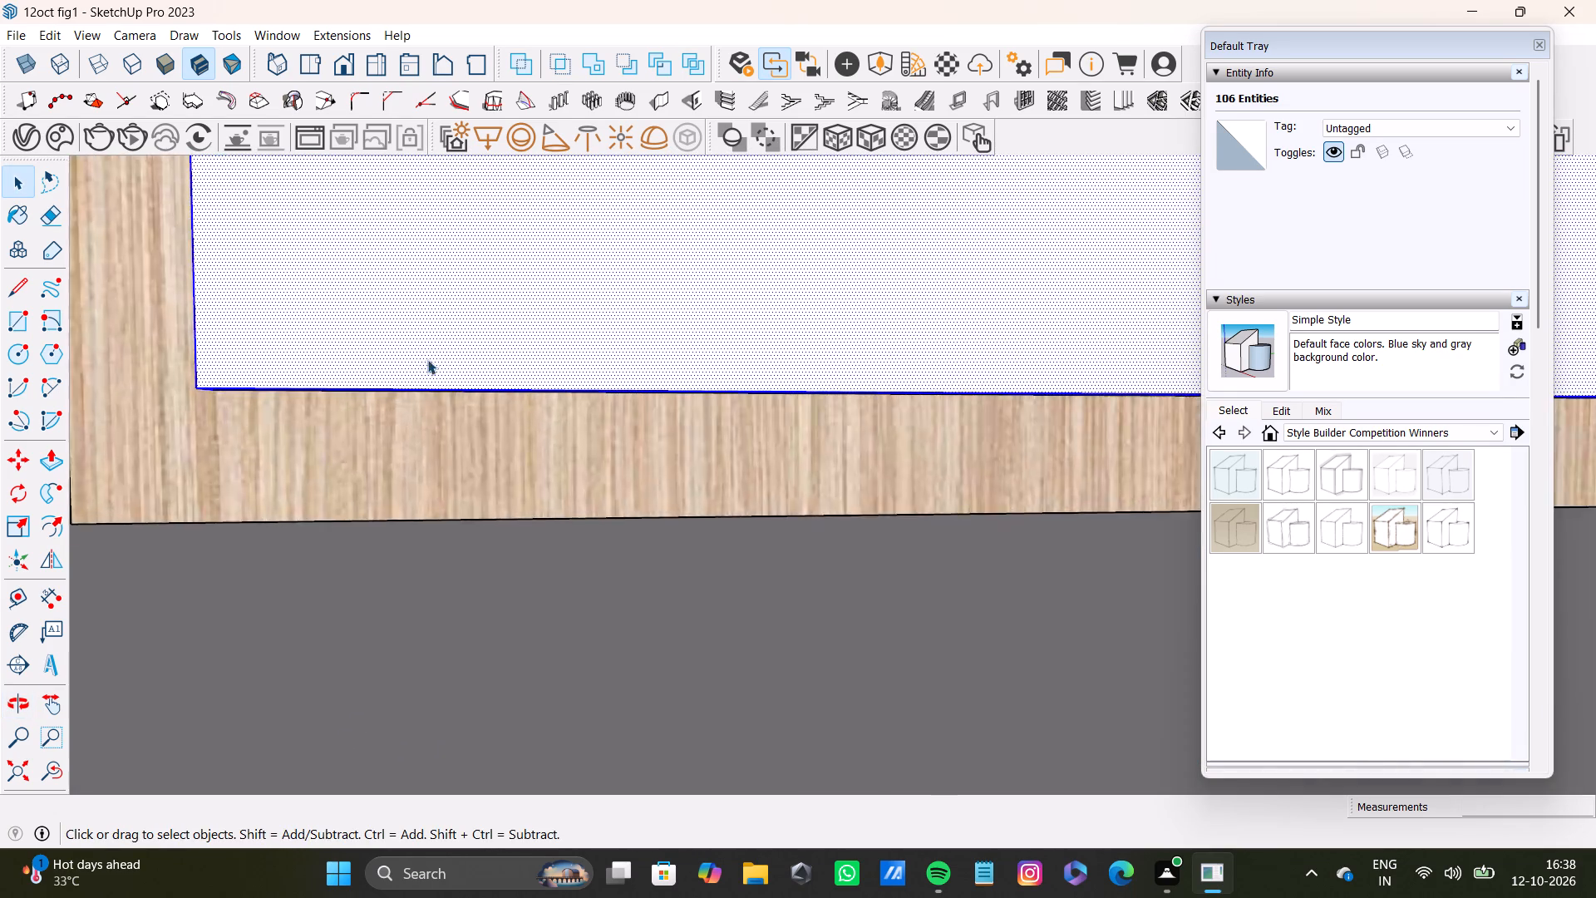
pyautogui.scroll(6, 427, 359)
pyautogui.moveTo(469, 394); pyautogui.dragTo(366, 372, button='middle')
pyautogui.scroll(7, 446, 404)
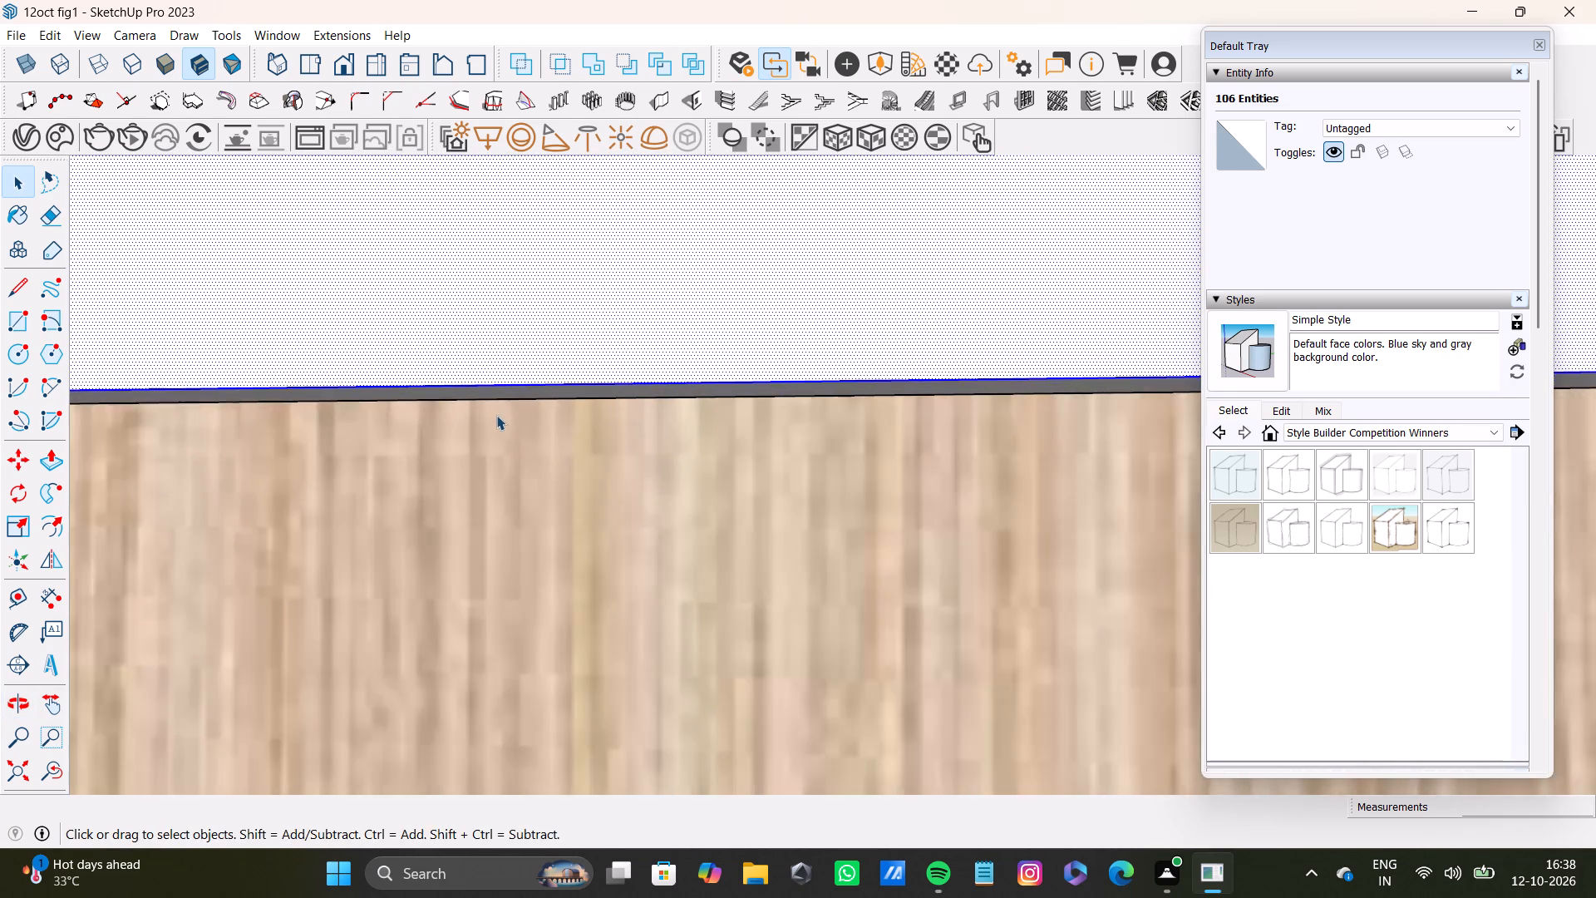
pyautogui.moveTo(476, 393); pyautogui.dragTo(450, 352, button='middle')
pyautogui.keyDown('shift'); pyautogui.doubleClick(520, 398); pyautogui.keyUp('shift')
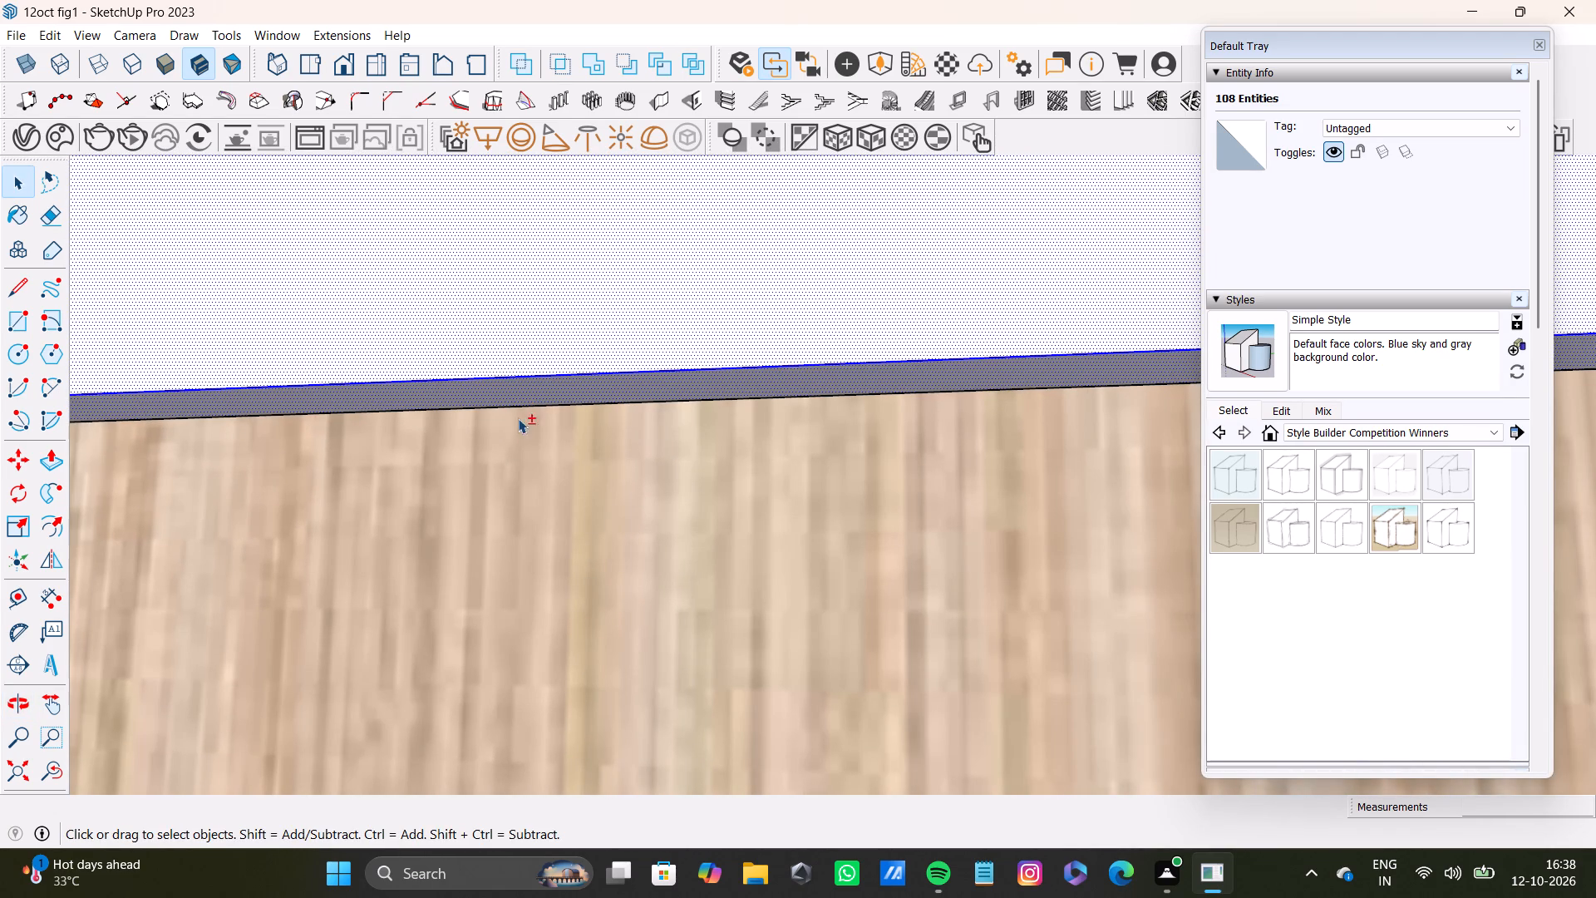
# Add the tall arm's two top end faces and its inner side face, with their edges, to the selection.
pyautogui.keyDown('shift'); pyautogui.scroll(-5, 298, 308); pyautogui.keyUp('shift')
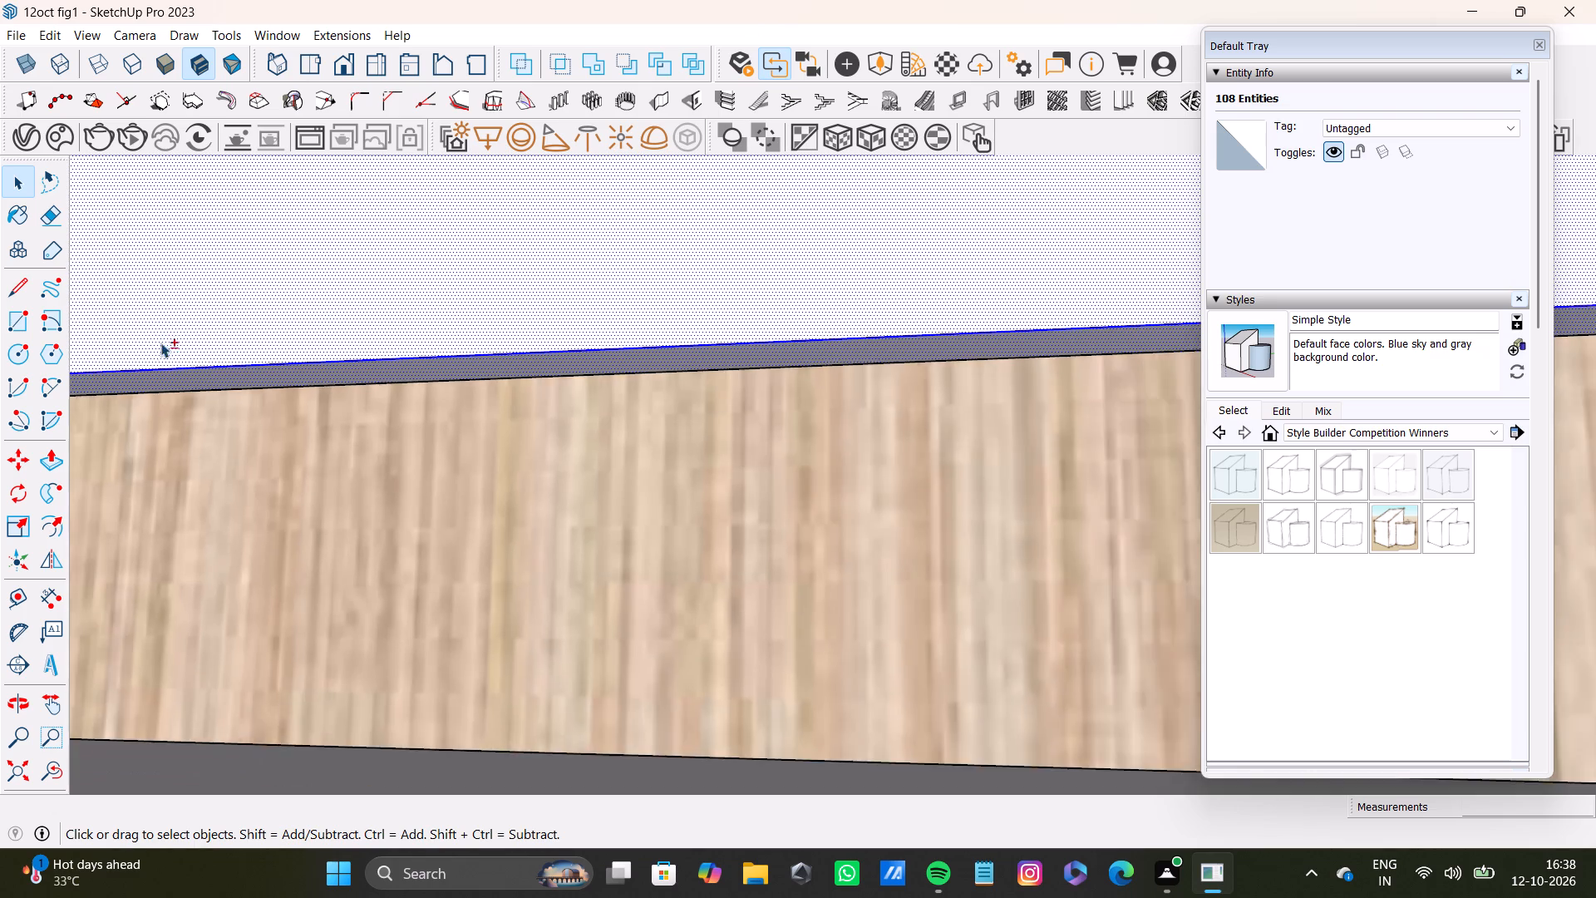
pyautogui.keyDown('shift'); pyautogui.scroll(-13, 160, 343); pyautogui.keyUp('shift')
pyautogui.click(47, 778)
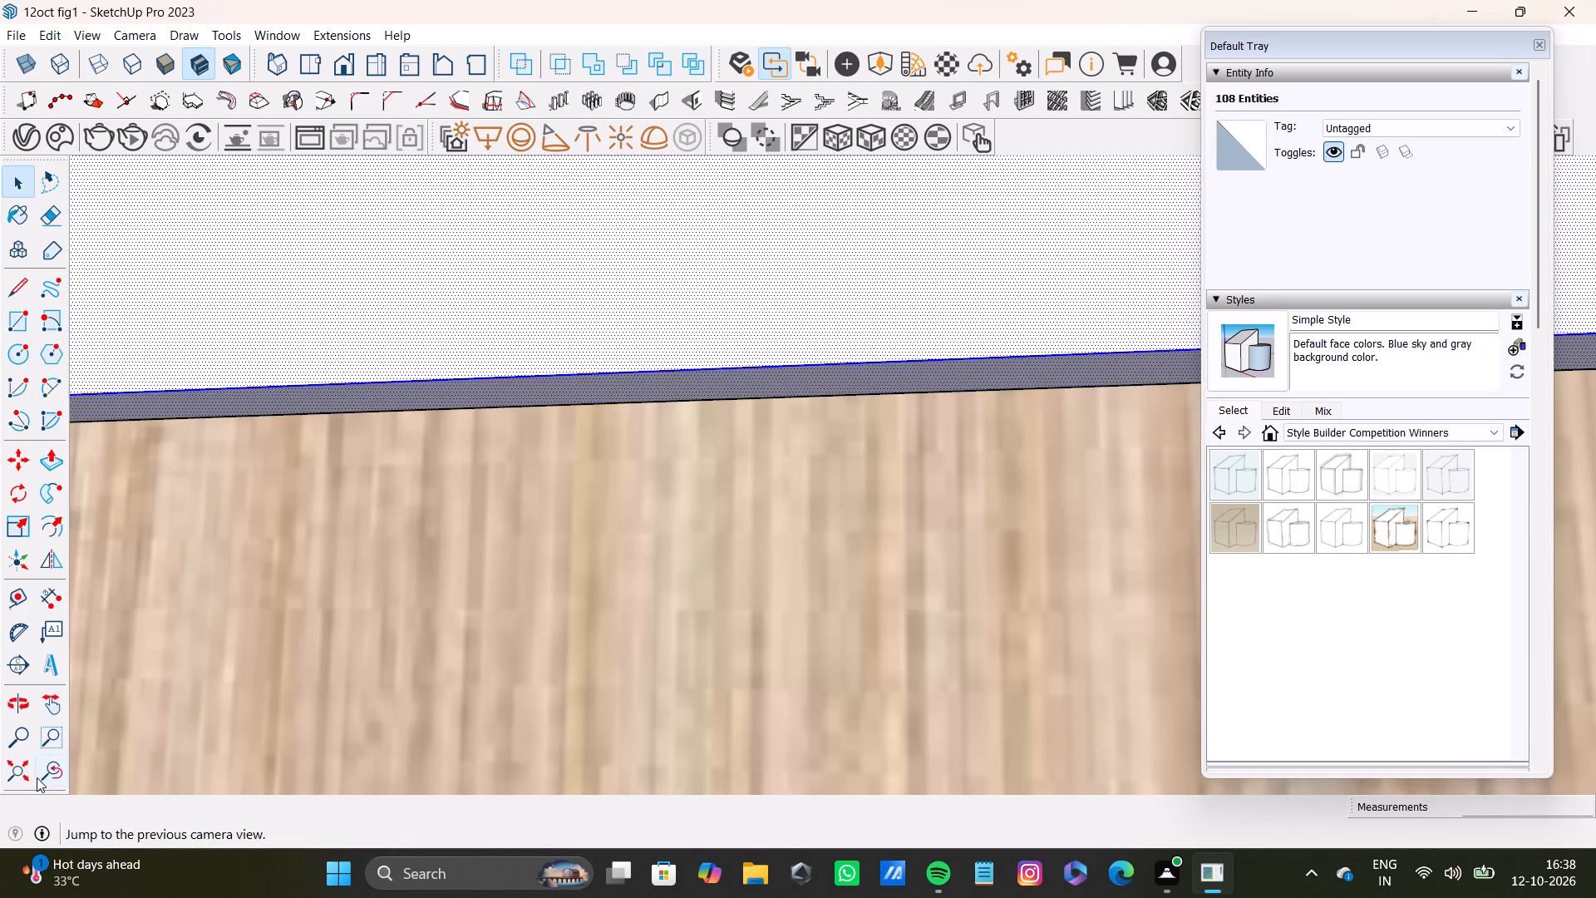
pyautogui.click(10, 776)
pyautogui.moveTo(923, 482); pyautogui.dragTo(544, 753, button='middle')
pyautogui.scroll(12, 609, 580)
pyautogui.keyDown('shift'); pyautogui.moveTo(630, 541); pyautogui.dragTo(618, 555, button='middle'); pyautogui.keyUp('shift')
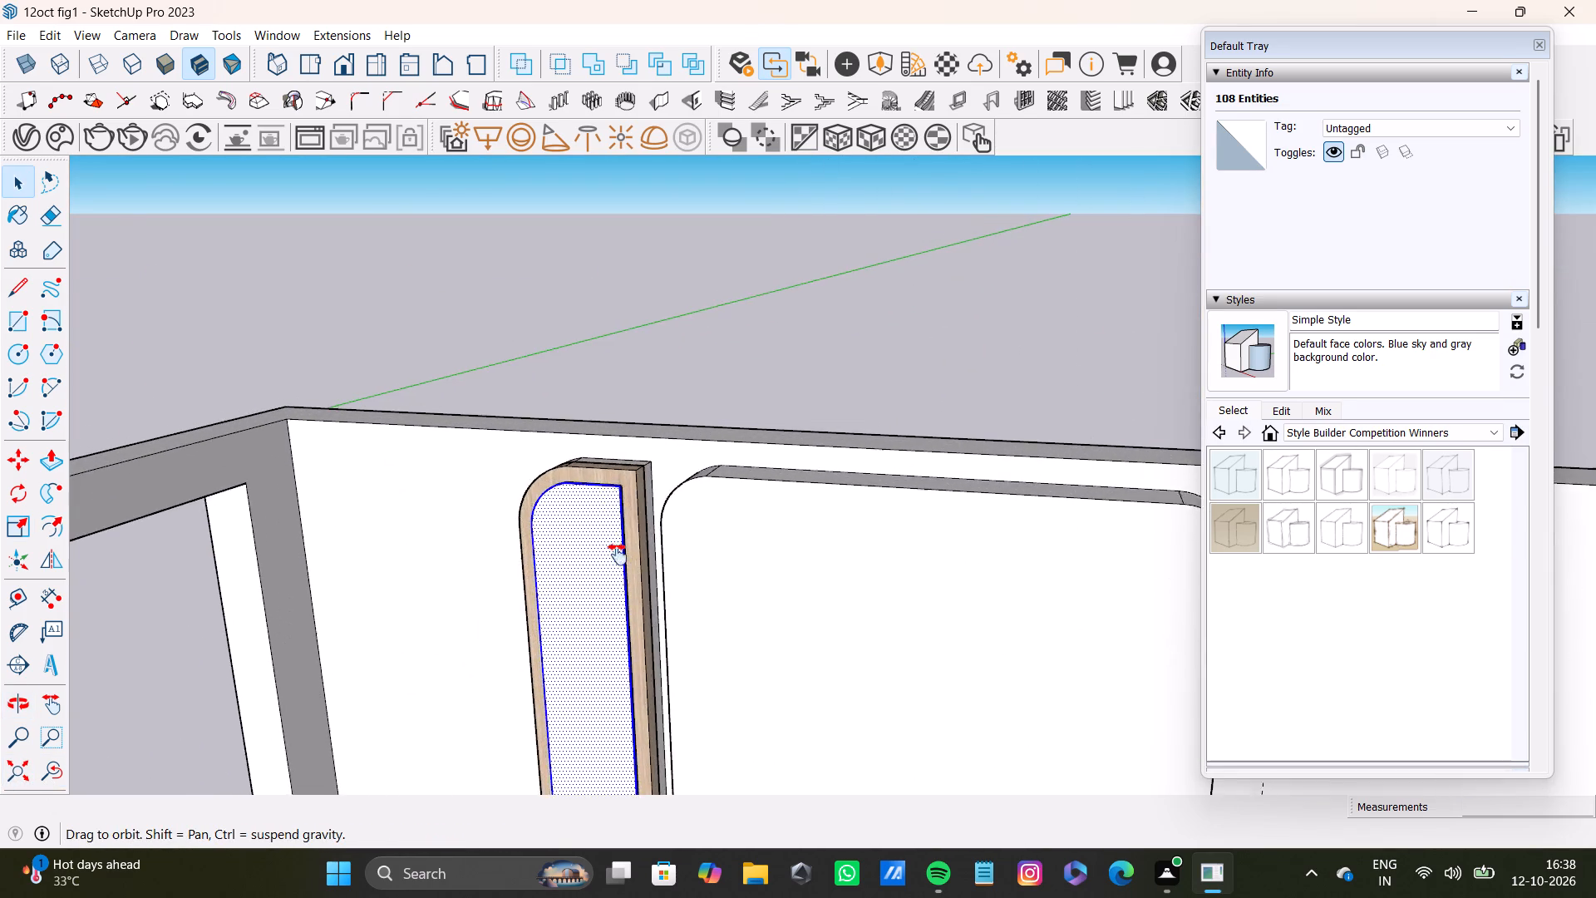
pyautogui.keyDown('shift'); pyautogui.moveTo(618, 555); pyautogui.dragTo(515, 706, button='middle'); pyautogui.keyUp('shift')
pyautogui.scroll(20, 638, 569)
pyautogui.scroll(3, 638, 569)
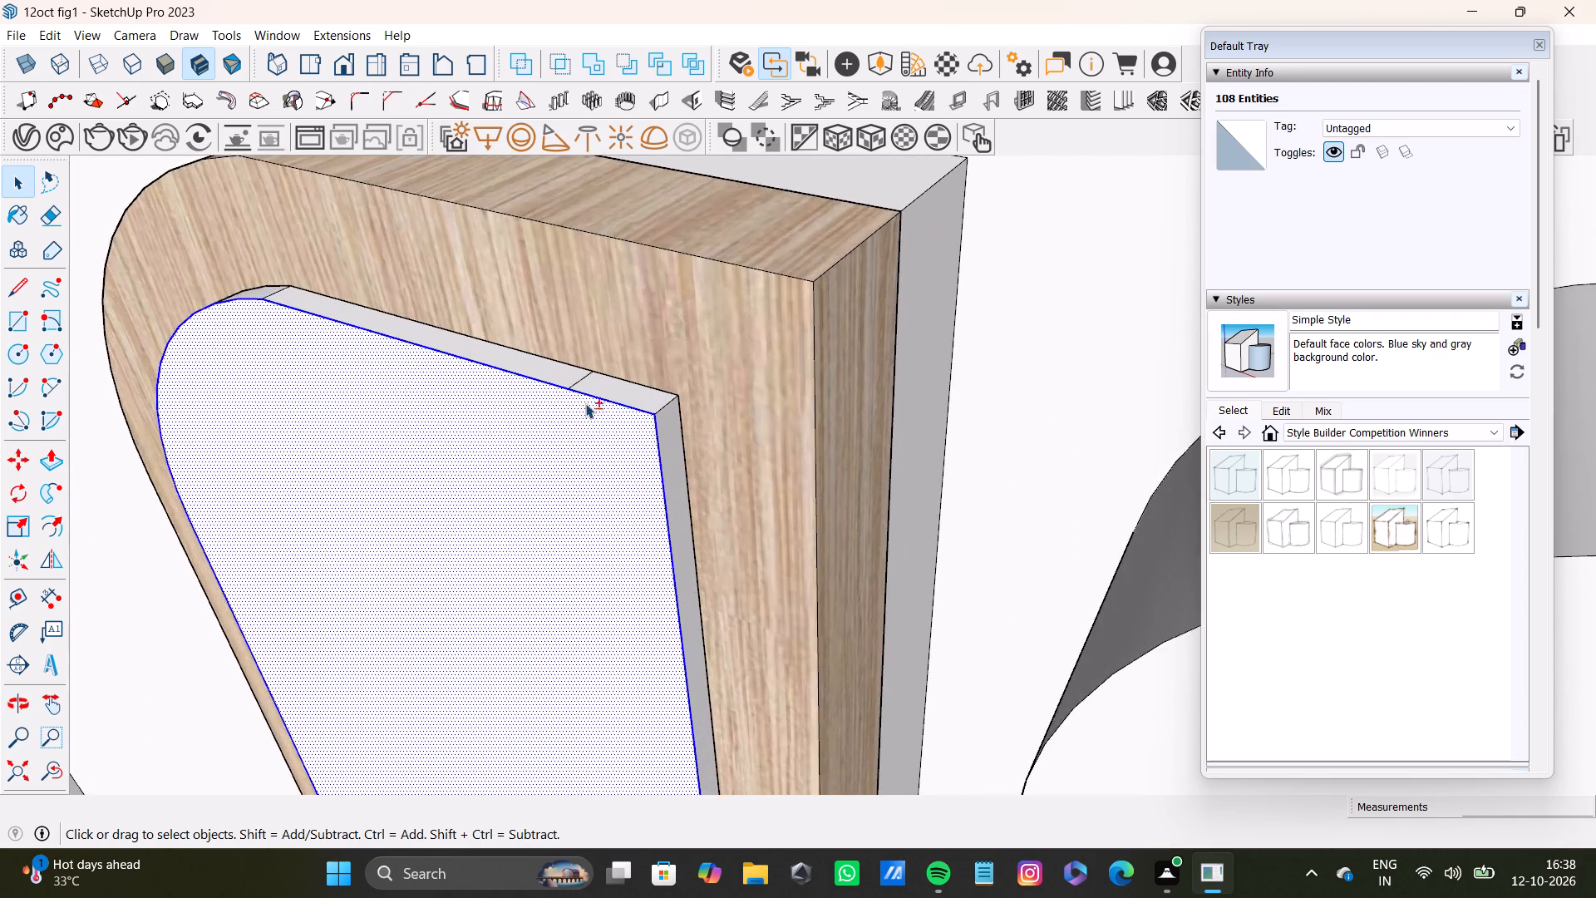
pyautogui.scroll(3, 585, 403)
pyautogui.keyDown('shift'); pyautogui.doubleClick(619, 391); pyautogui.keyUp('shift')
pyautogui.keyDown('shift'); pyautogui.doubleClick(553, 367); pyautogui.keyUp('shift')
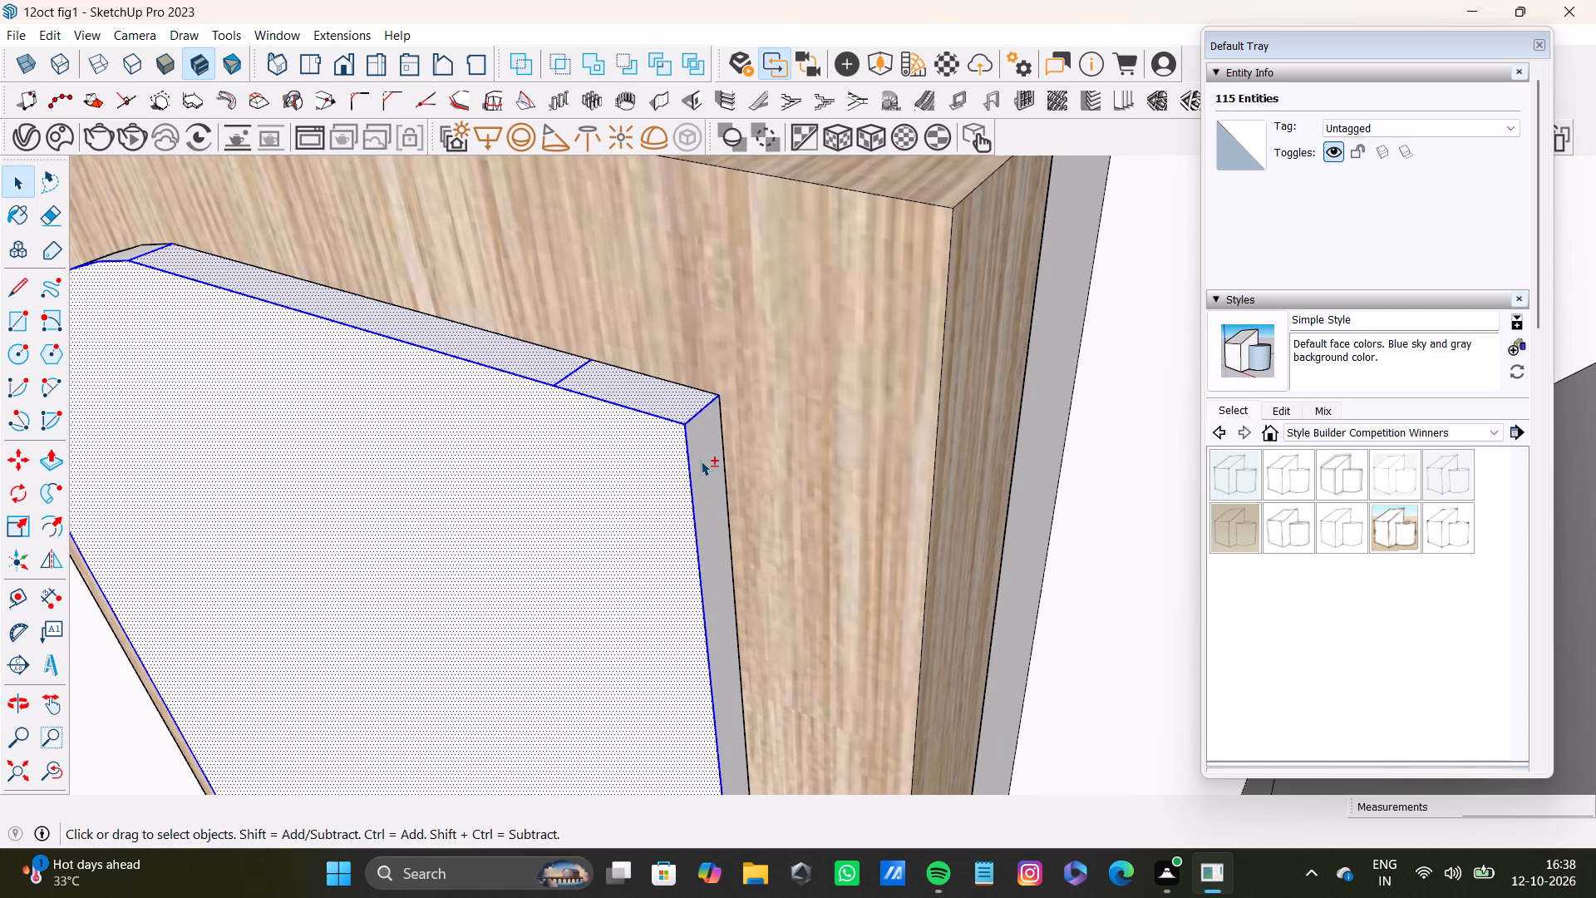
pyautogui.keyDown('shift'); pyautogui.doubleClick(701, 461); pyautogui.keyUp('shift')
# Add the tall arm's rounded top corner and the outer side face just below it, with their edges, to the selection.
pyautogui.keyDown('shift'); pyautogui.scroll(-9, 712, 469); pyautogui.keyUp('shift')
pyautogui.keyDown('shift'); pyautogui.scroll(-1, 692, 578); pyautogui.keyUp('shift')
pyautogui.keyDown('shift'); pyautogui.moveTo(692, 578); pyautogui.dragTo(845, 502, button='middle'); pyautogui.keyUp('shift')
pyautogui.moveTo(663, 489); pyautogui.dragTo(1052, 455, button='middle')
pyautogui.scroll(8, 340, 407)
pyautogui.keyDown('shift'); pyautogui.doubleClick(675, 486); pyautogui.keyUp('shift')
pyautogui.keyDown('shift'); pyautogui.scroll(-6, 684, 486); pyautogui.keyUp('shift')
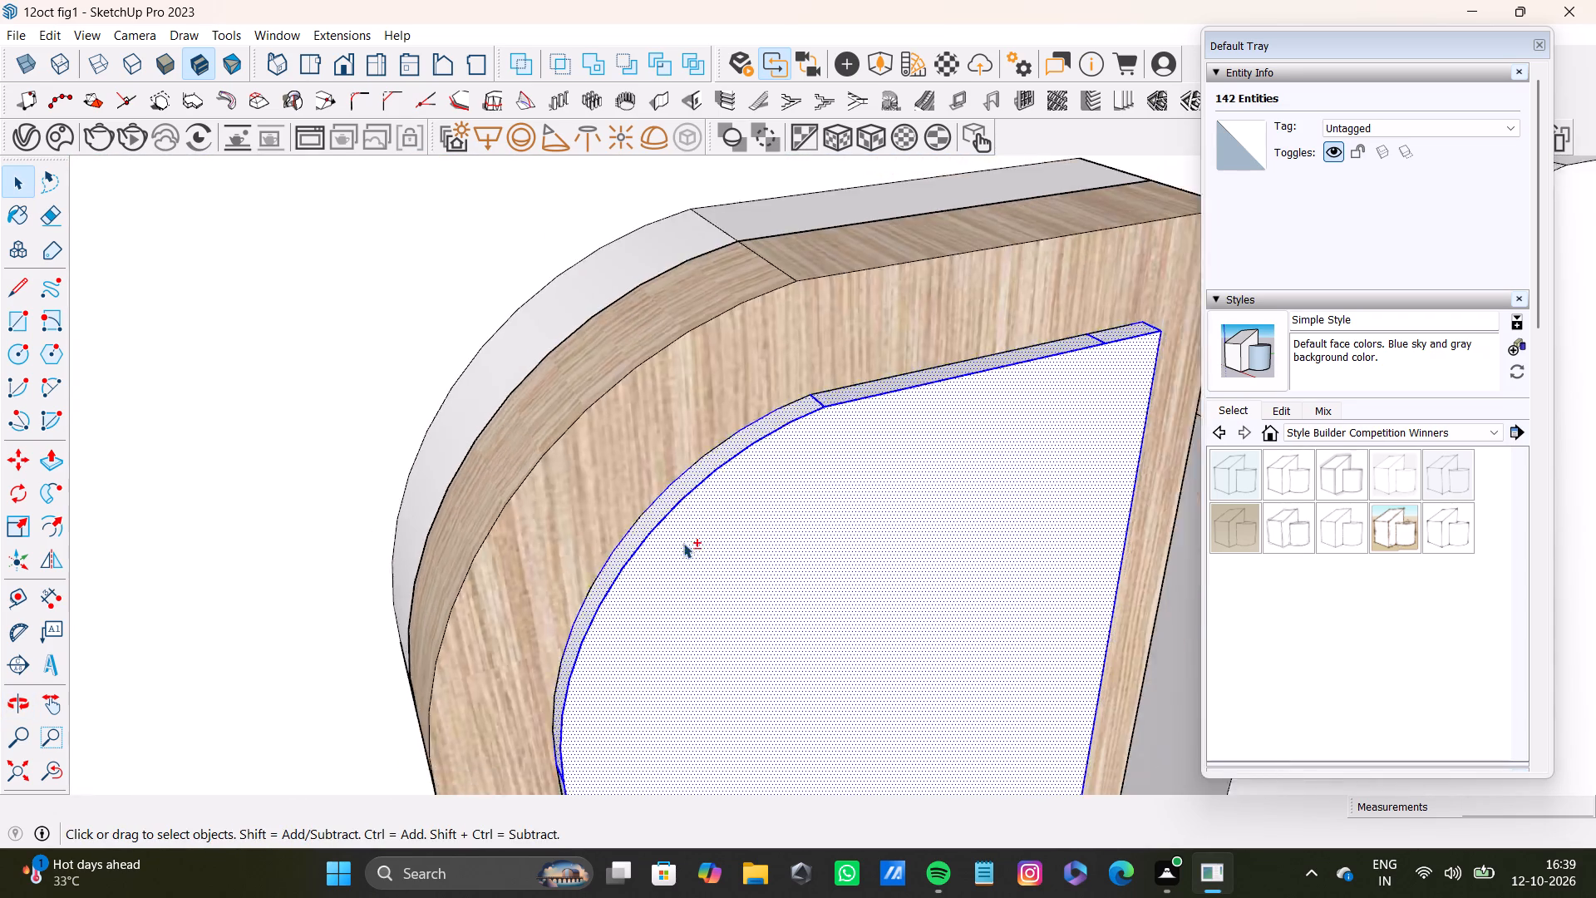
pyautogui.keyDown('shift'); pyautogui.scroll(-18, 683, 543); pyautogui.keyUp('shift')
pyautogui.keyDown('shift'); pyautogui.scroll(14, 685, 669); pyautogui.keyUp('shift')
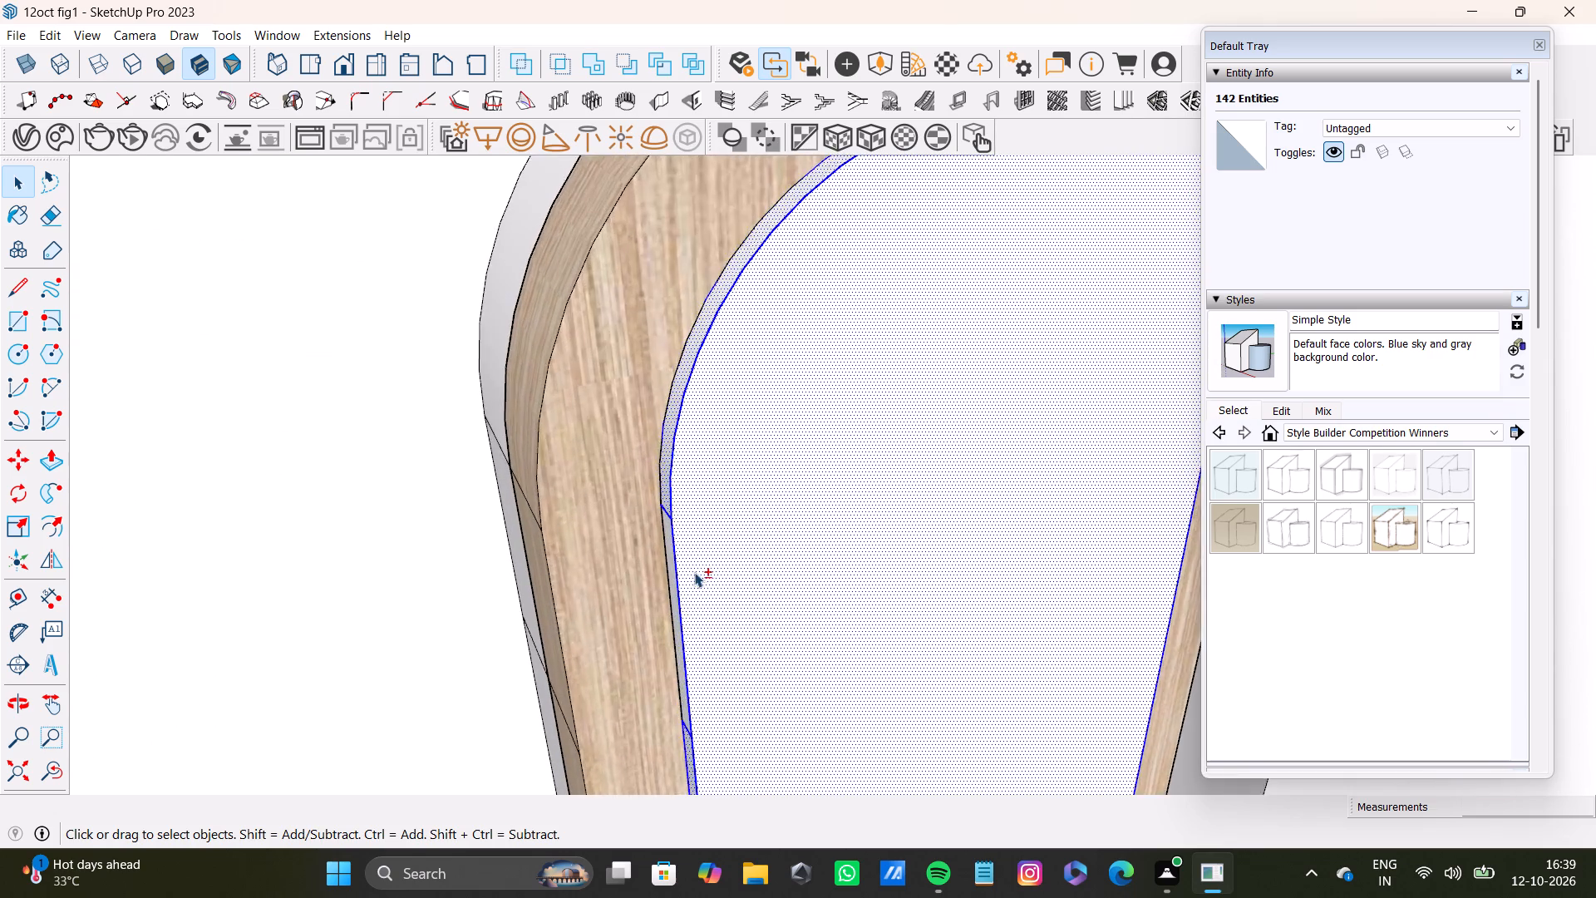
pyautogui.keyDown('shift'); pyautogui.scroll(3, 694, 572); pyautogui.keyUp('shift')
pyautogui.keyDown('shift'); pyautogui.moveTo(692, 572); pyautogui.dragTo(751, 545, button='middle'); pyautogui.keyUp('shift')
pyautogui.keyDown('shift'); pyautogui.scroll(9, 731, 544); pyautogui.keyUp('shift')
pyautogui.keyDown('shift'); pyautogui.doubleClick(731, 526); pyautogui.keyUp('shift')
# Inspect the inner panel's bottom edge and whole outline to check that all its faces are in the selection.
pyautogui.keyDown('shift'); pyautogui.scroll(-5, 730, 532); pyautogui.keyUp('shift')
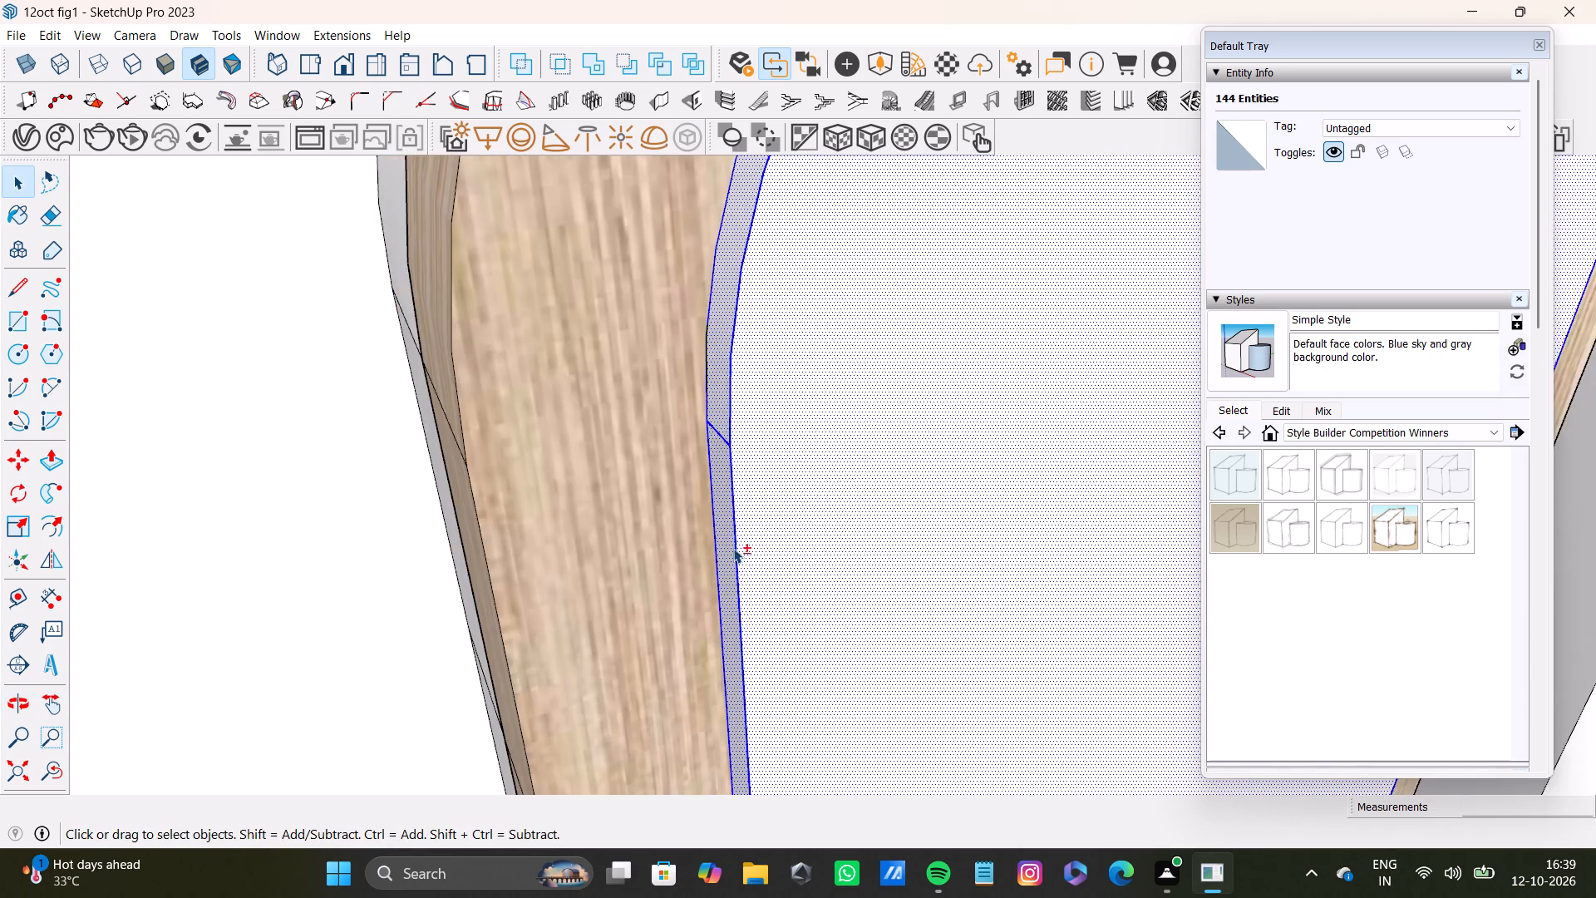
pyautogui.keyDown('shift'); pyautogui.scroll(-20, 733, 548); pyautogui.keyUp('shift')
pyautogui.keyDown('shift'); pyautogui.scroll(-9, 733, 548); pyautogui.keyUp('shift')
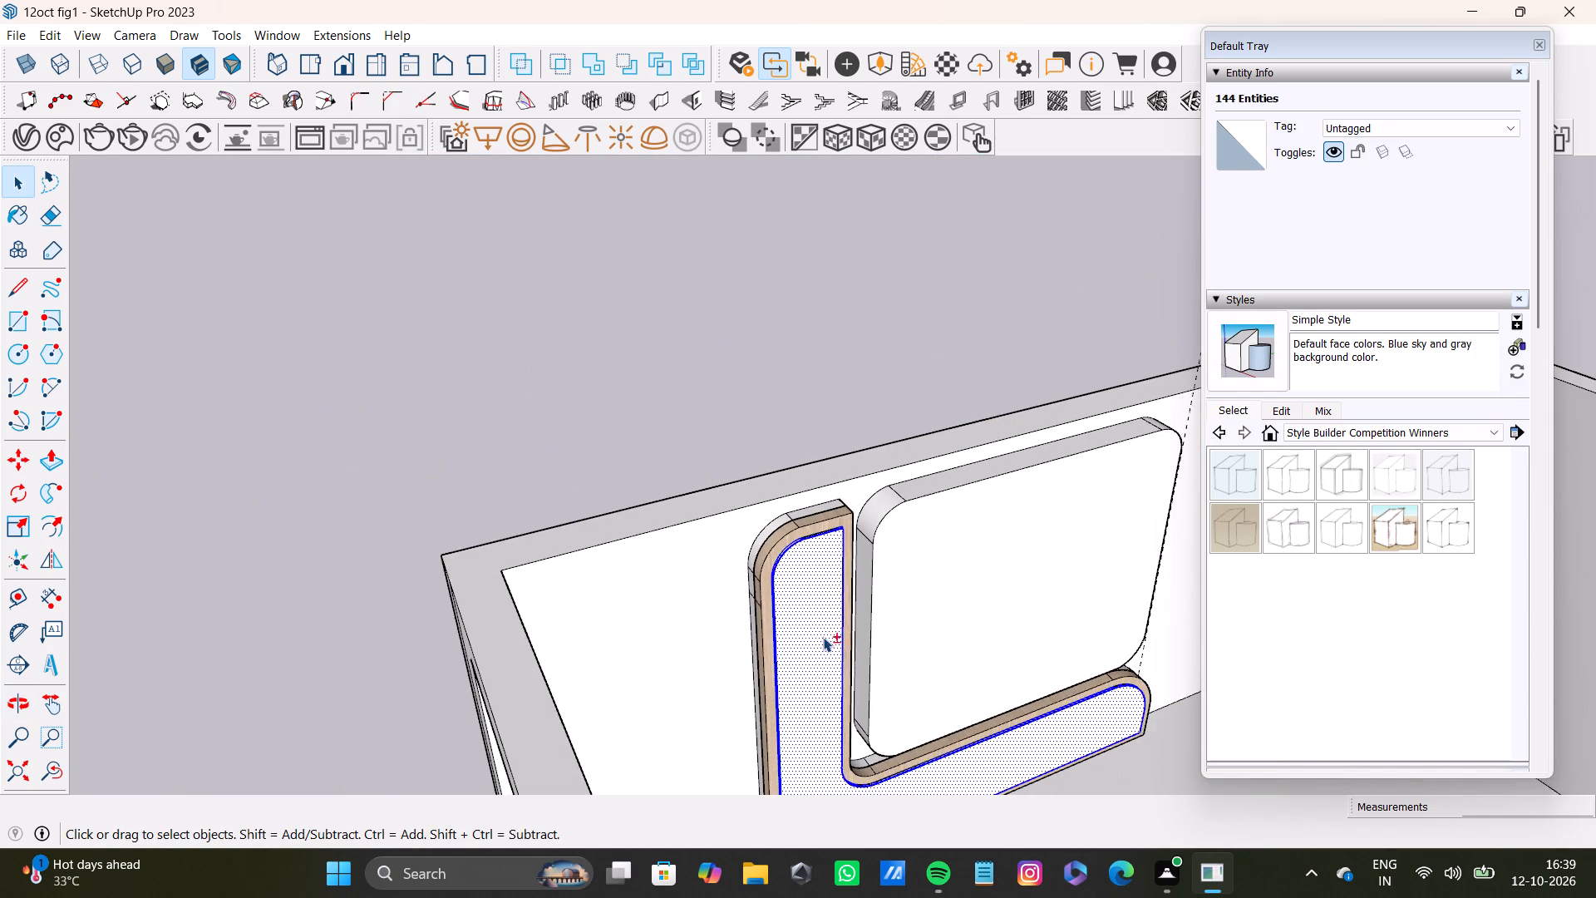
pyautogui.keyDown('shift'); pyautogui.moveTo(823, 637); pyautogui.dragTo(377, 484, button='middle'); pyautogui.keyUp('shift')
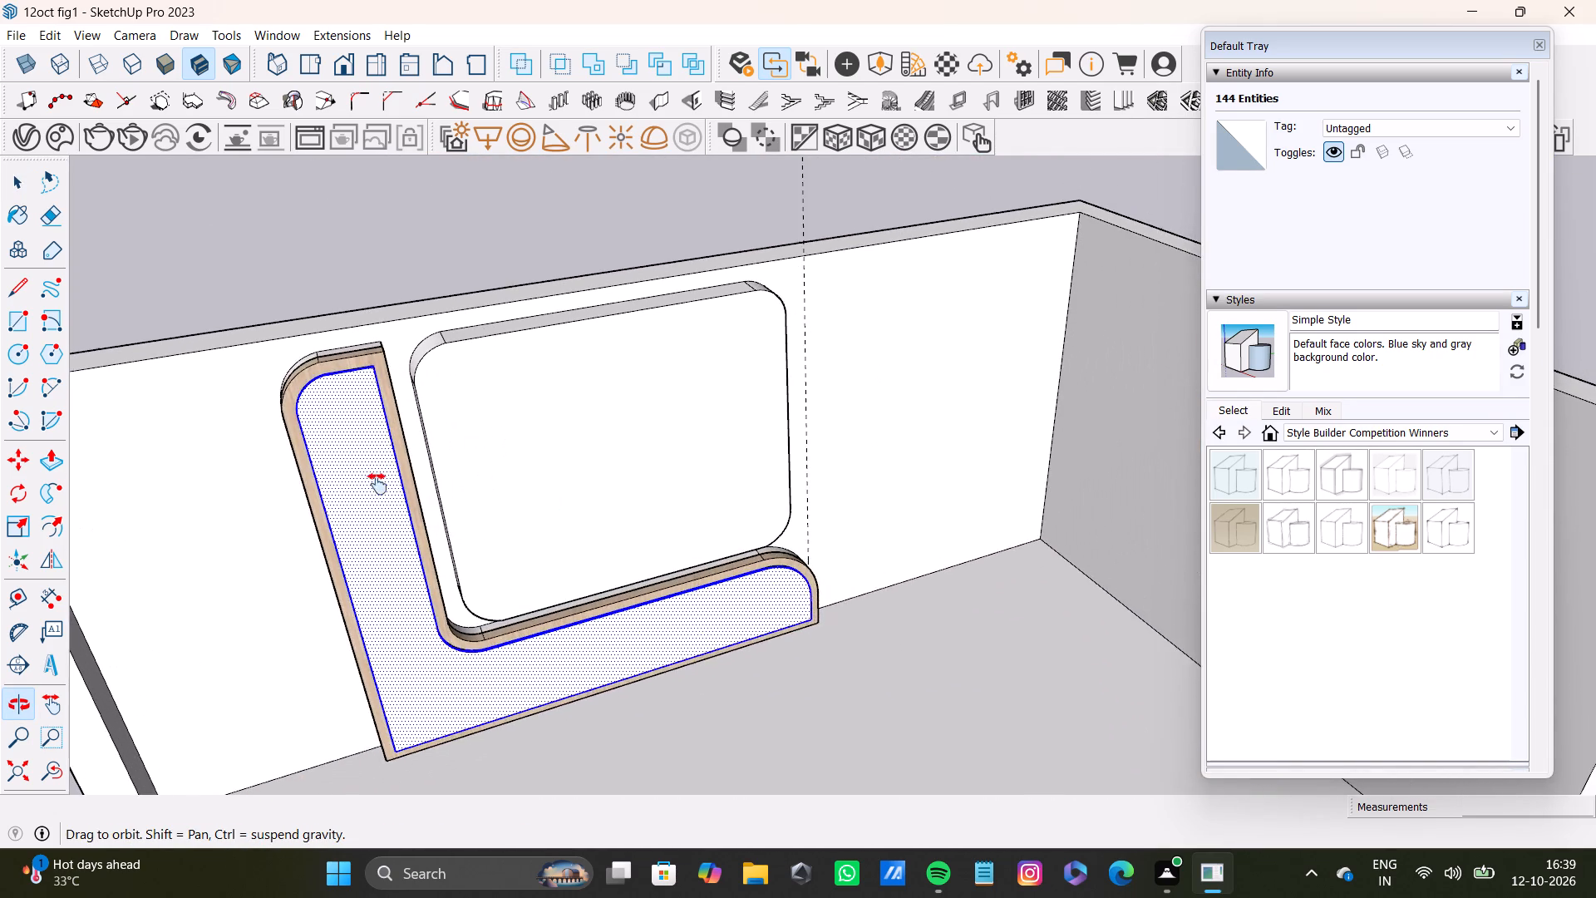
pyautogui.keyDown('shift'); pyautogui.moveTo(377, 484); pyautogui.dragTo(379, 482, button='middle'); pyautogui.keyUp('shift')
pyautogui.scroll(7, 688, 600)
pyautogui.moveTo(718, 592); pyautogui.dragTo(665, 676, button='middle')
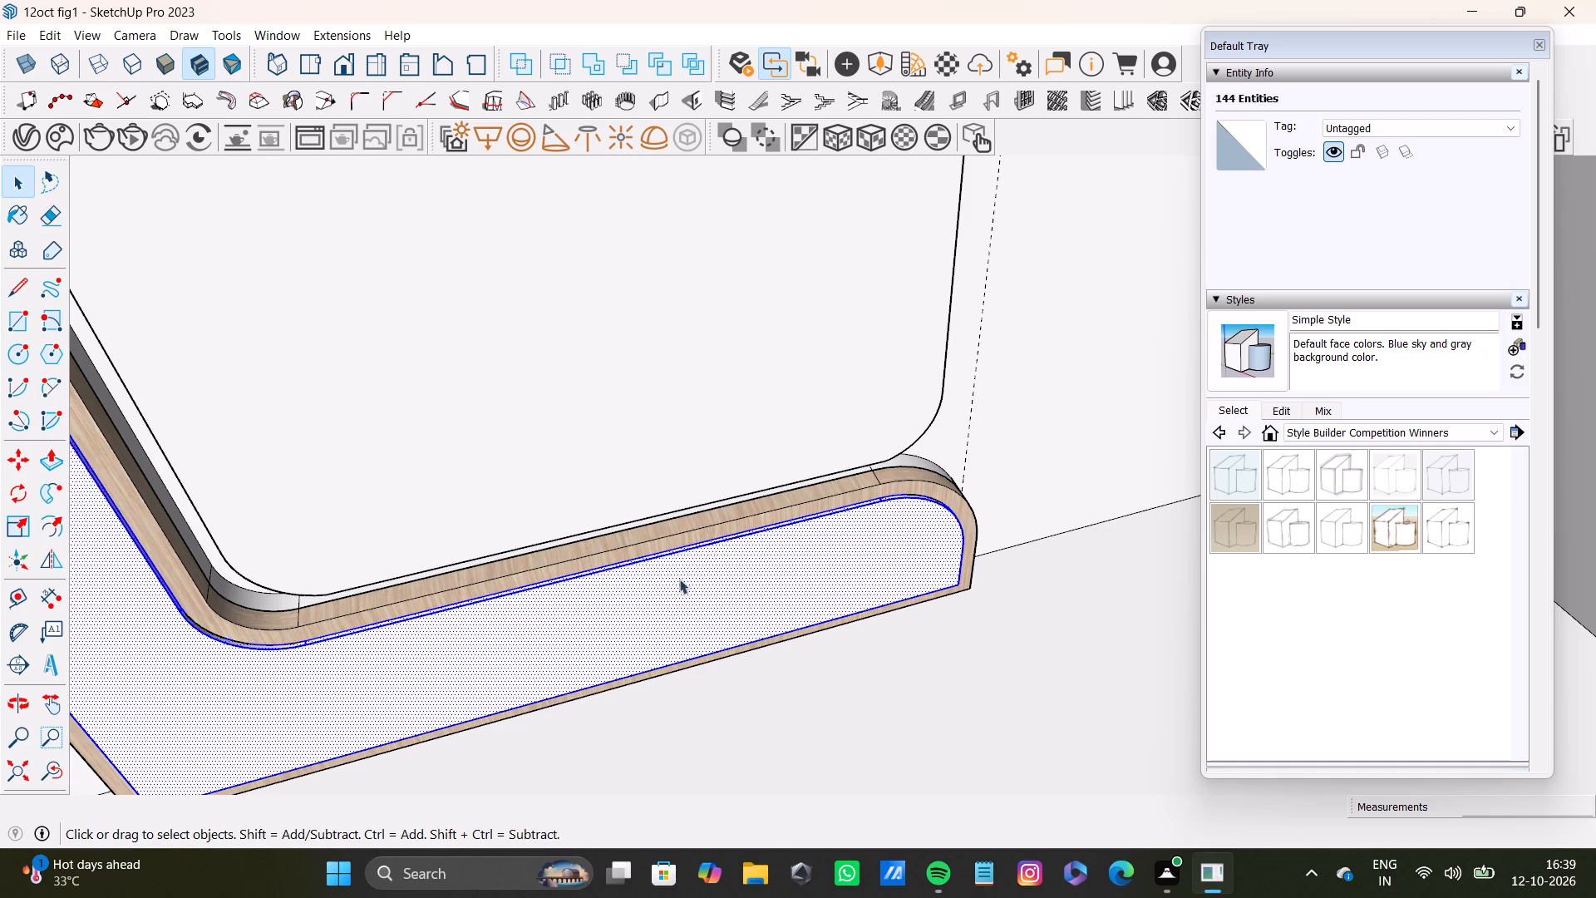
pyautogui.scroll(-7, 682, 593)
pyautogui.scroll(8, 569, 643)
pyautogui.keyDown('shift'); pyautogui.moveTo(592, 634); pyautogui.dragTo(495, 372, button='middle'); pyautogui.keyUp('shift')
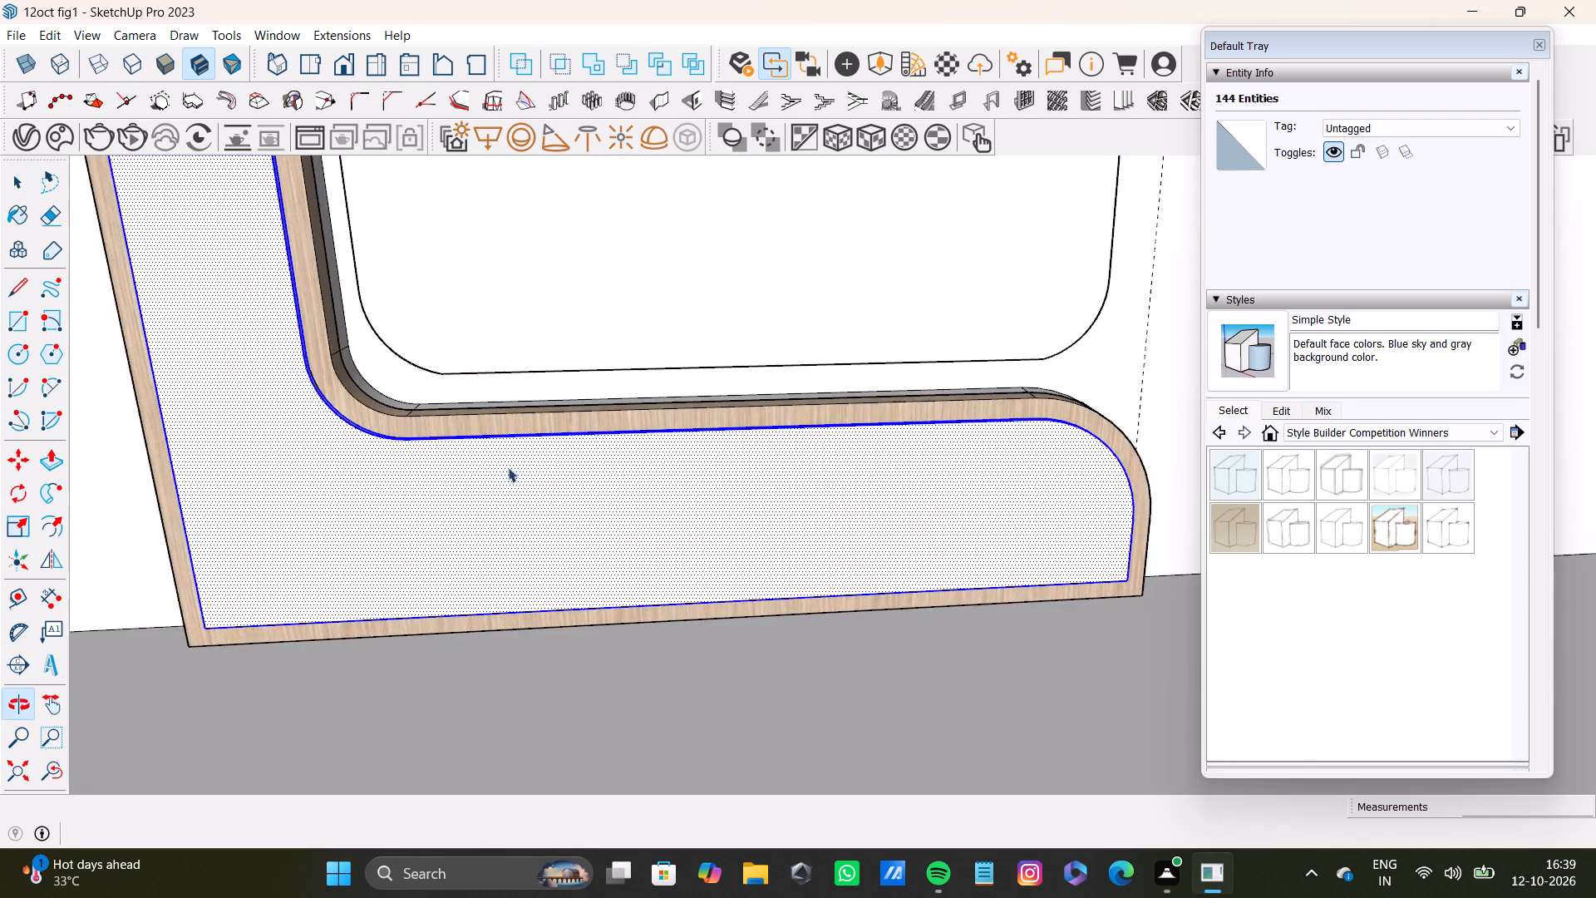
pyautogui.scroll(7, 520, 545)
pyautogui.moveTo(642, 627); pyautogui.dragTo(576, 368, button='middle')
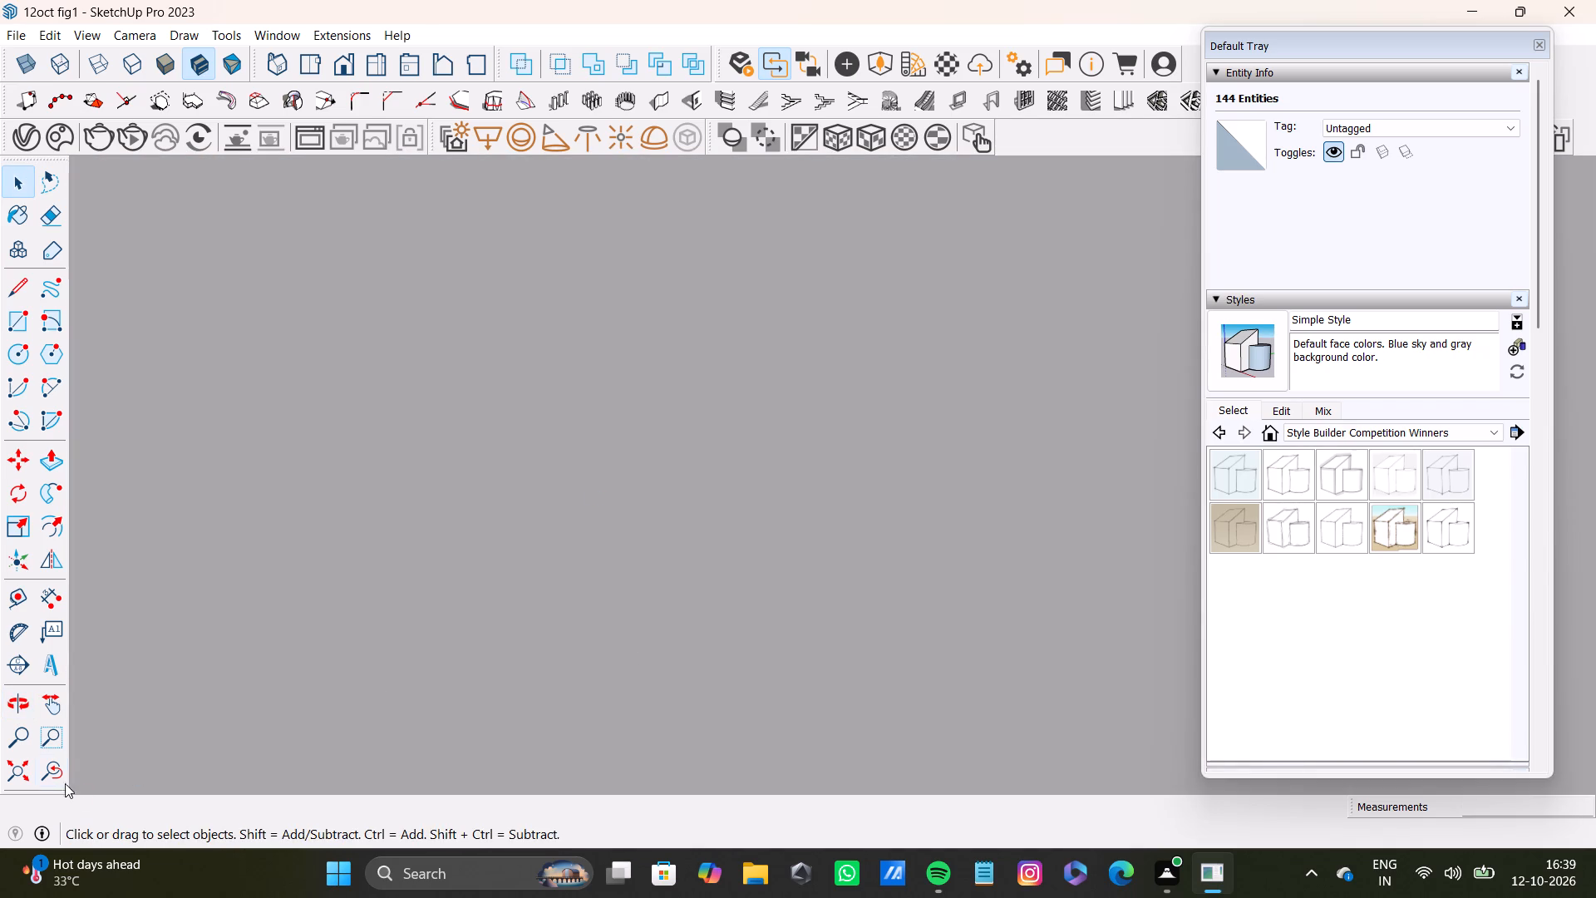
pyautogui.click(53, 764)
pyautogui.scroll(8, 623, 665)
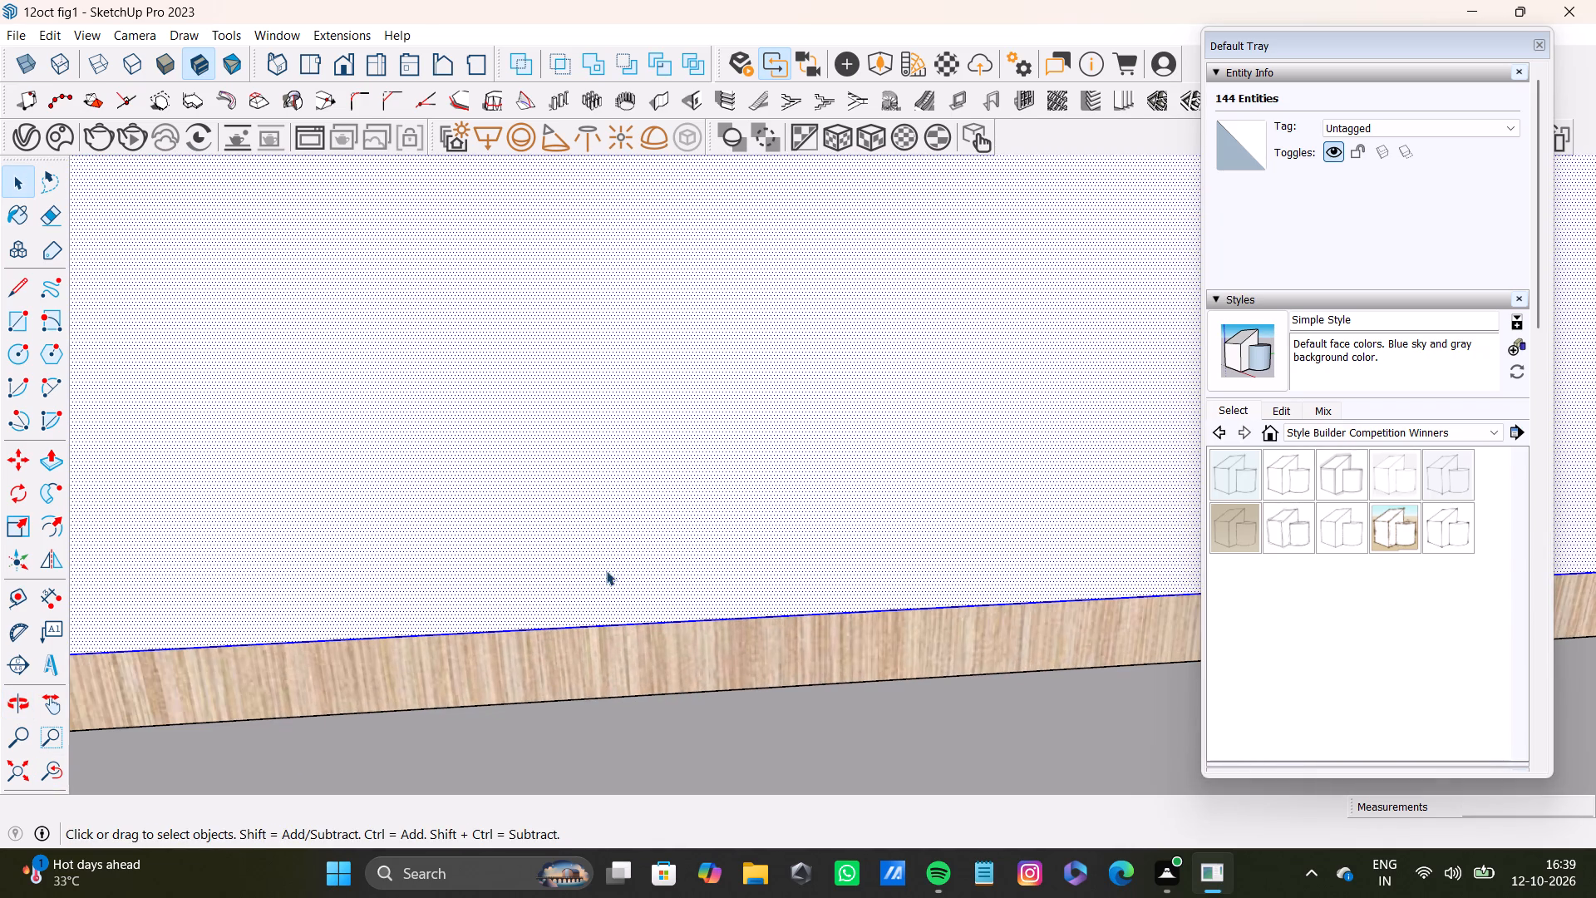
pyautogui.moveTo(663, 576); pyautogui.dragTo(446, 379, button='middle')
pyautogui.scroll(8, 763, 659)
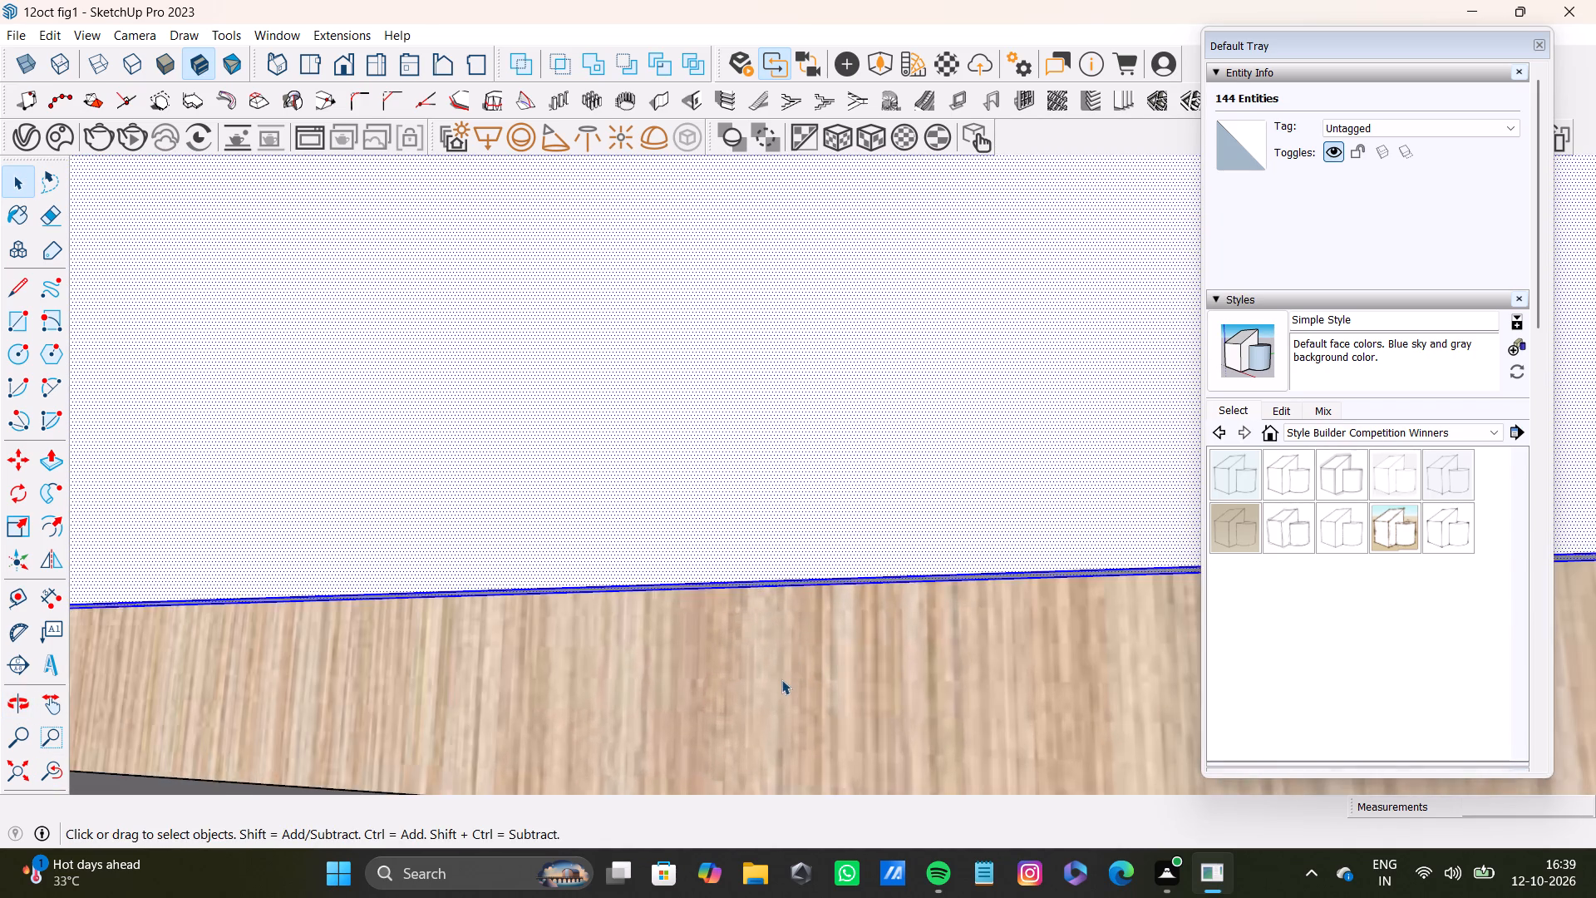
pyautogui.moveTo(781, 667); pyautogui.dragTo(914, 677, button='middle')
pyautogui.scroll(-9, 515, 514)
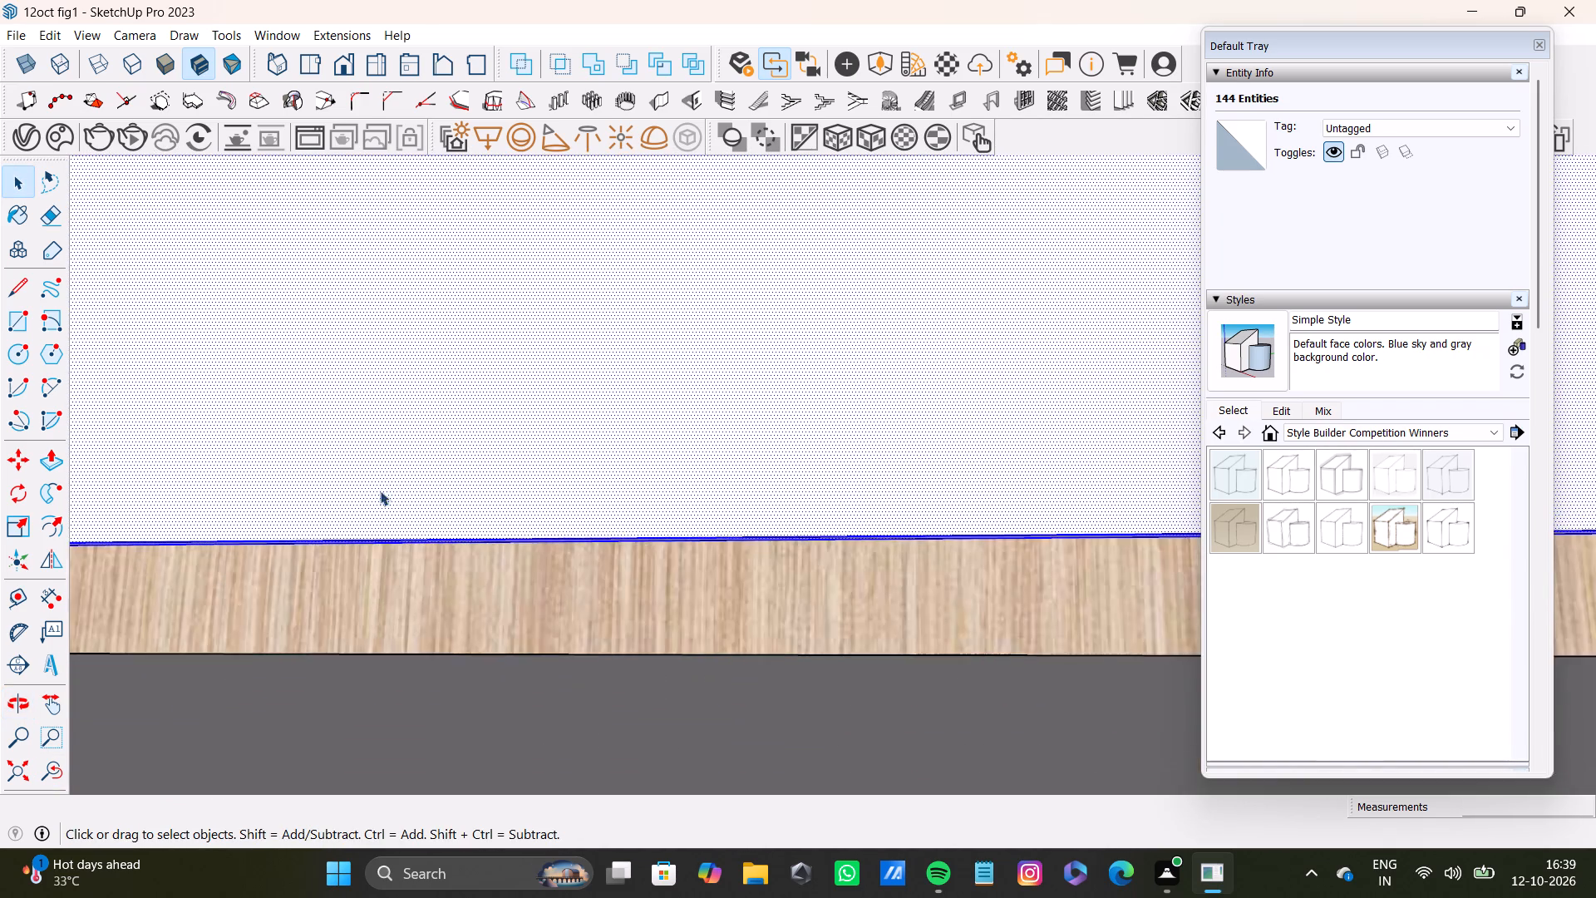
pyautogui.scroll(-13, 380, 491)
pyautogui.click(21, 782)
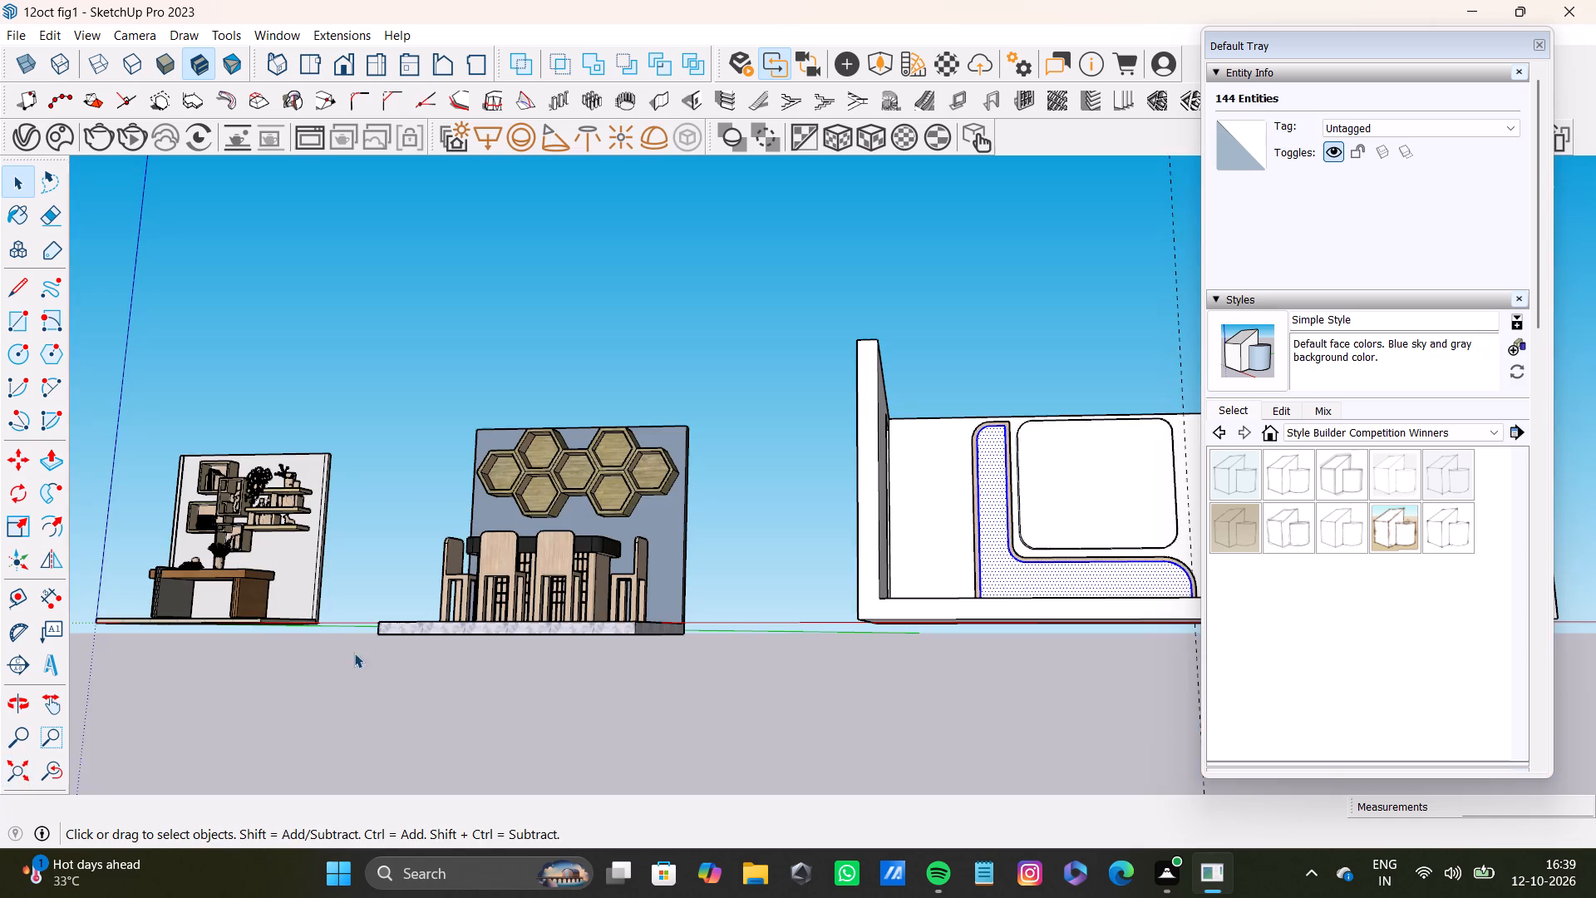
pyautogui.scroll(11, 1095, 530)
pyautogui.keyDown('shift'); pyautogui.moveTo(946, 517); pyautogui.dragTo(654, 545, button='middle'); pyautogui.keyUp('shift')
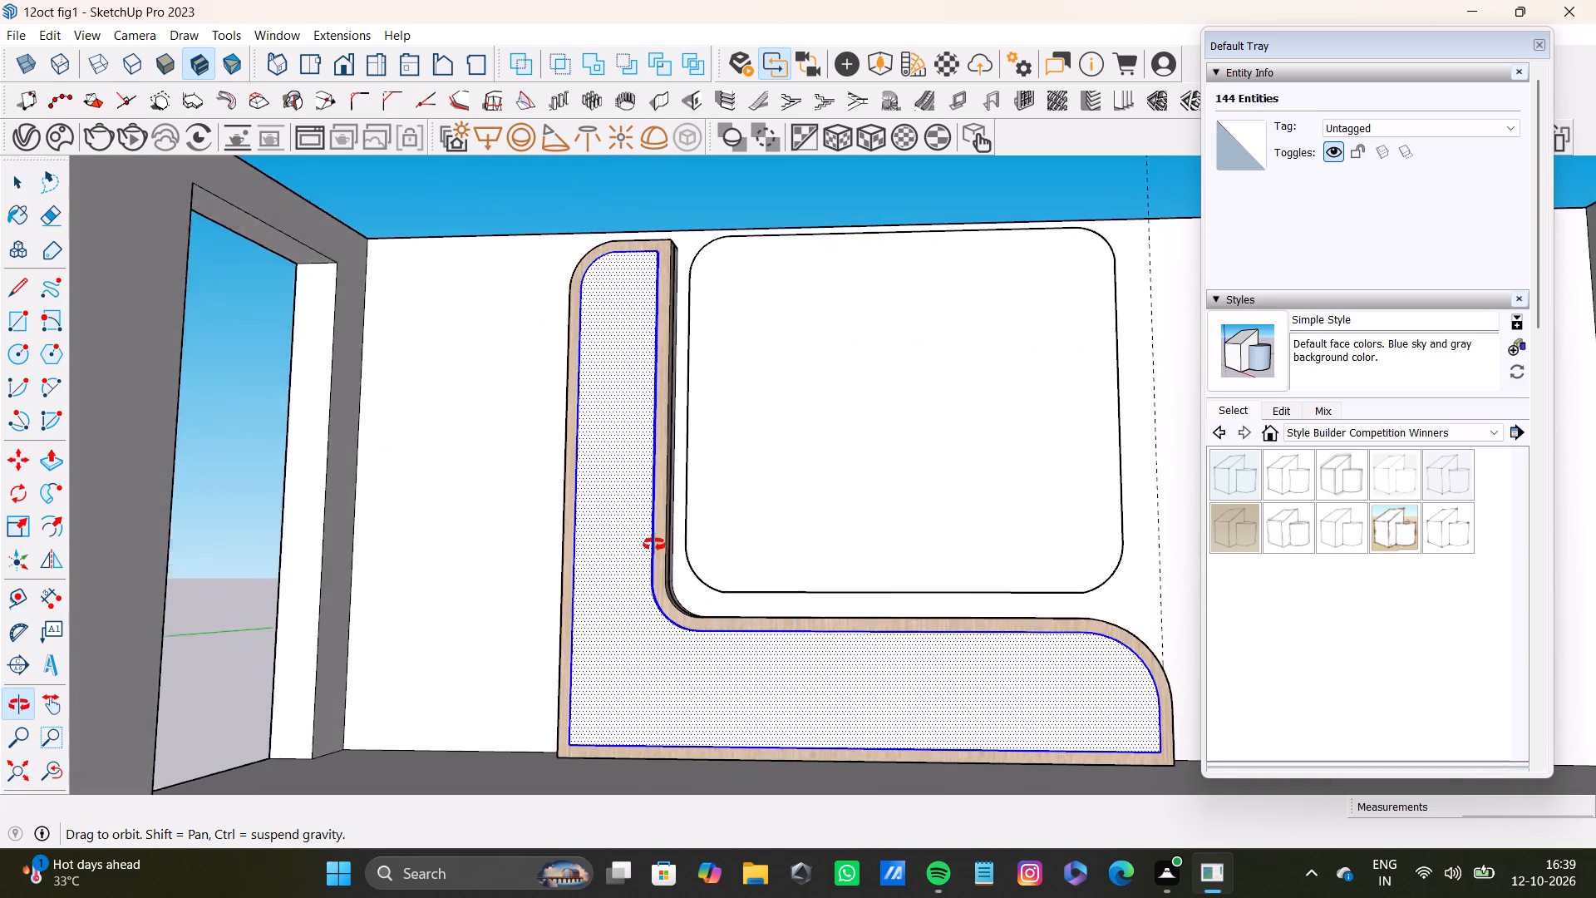
pyautogui.keyDown('shift'); pyautogui.moveTo(654, 545); pyautogui.dragTo(677, 683, button='middle'); pyautogui.keyUp('shift')
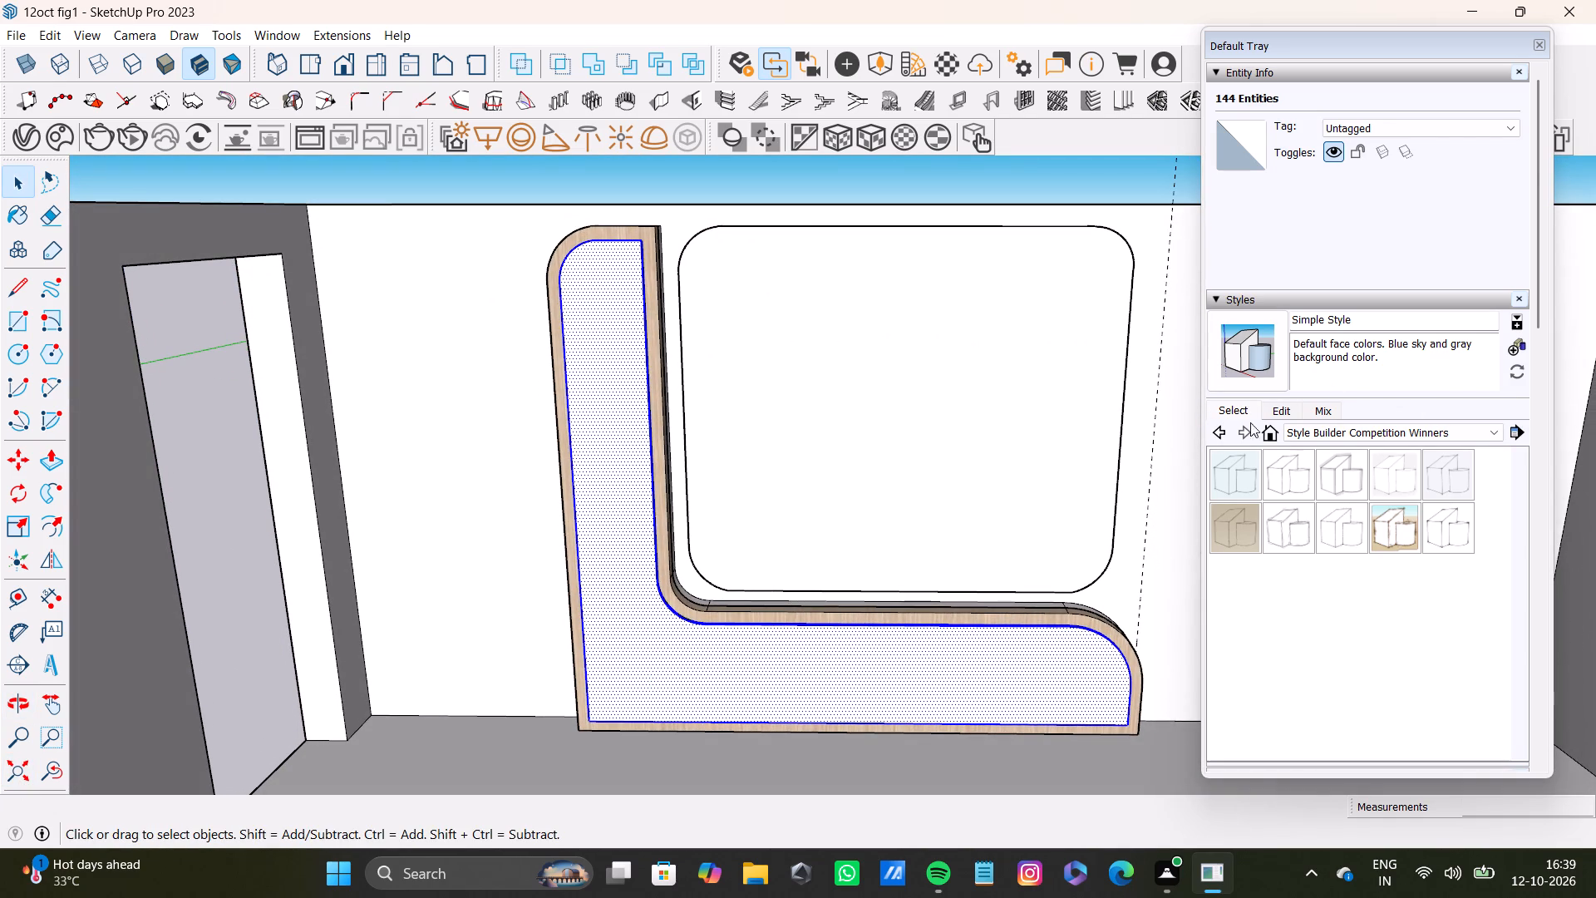
# Paint the selected inner L-shaped panel faces with Translucent Glass Gray from the Glass and Mirrors materials.
pyautogui.moveTo(1539, 317); pyautogui.dragTo(1595, 674)
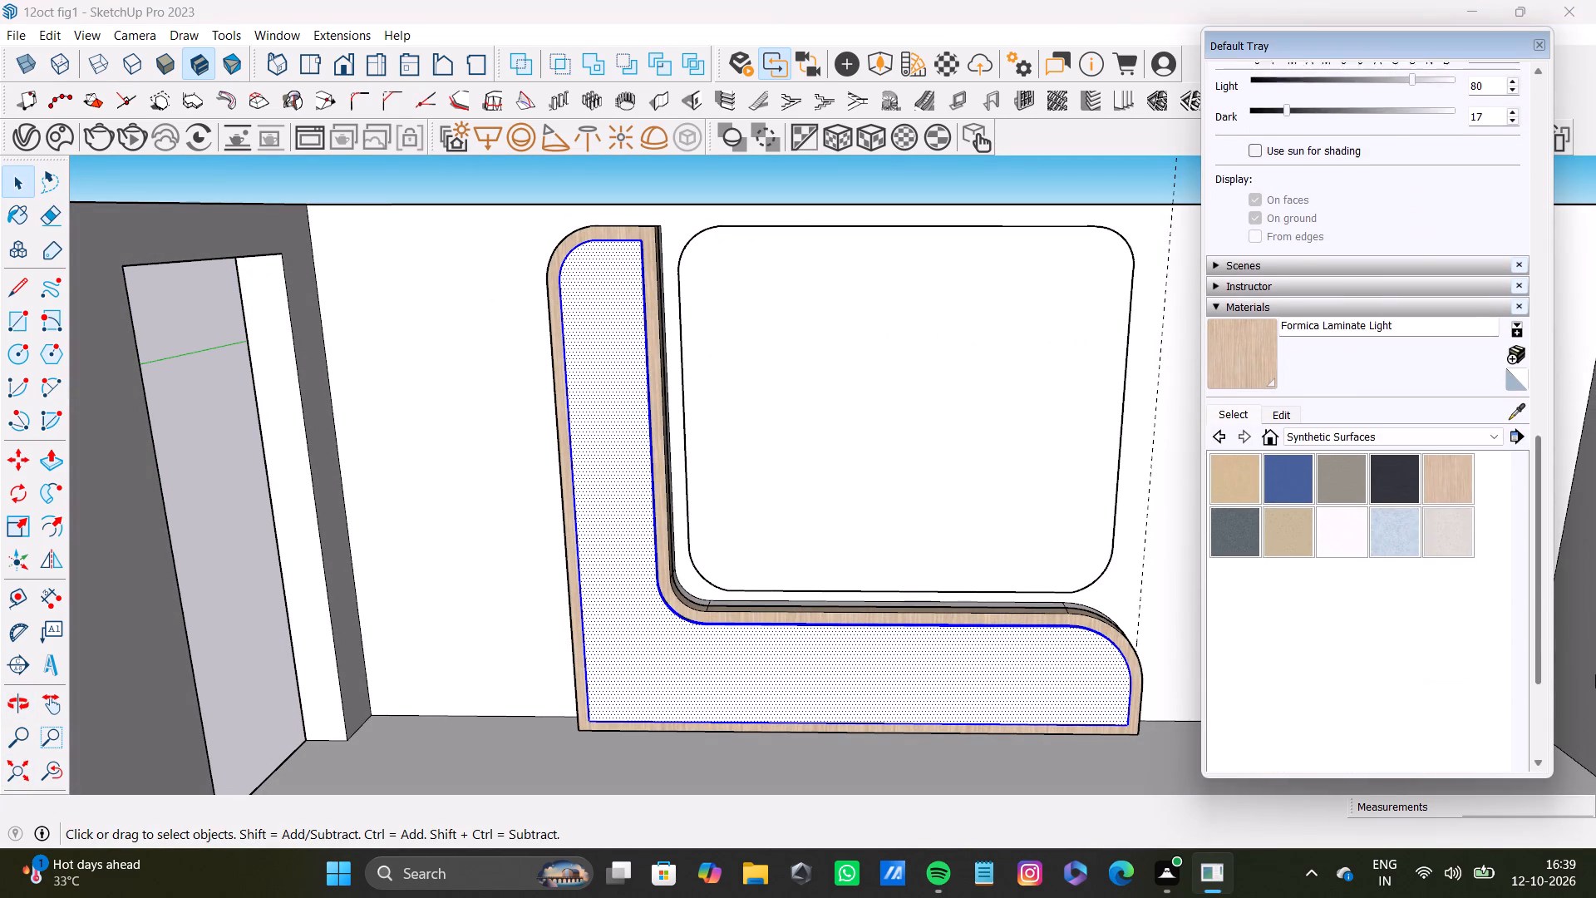
pyautogui.moveTo(1595, 674); pyautogui.dragTo(1595, 677)
pyautogui.click(1323, 431)
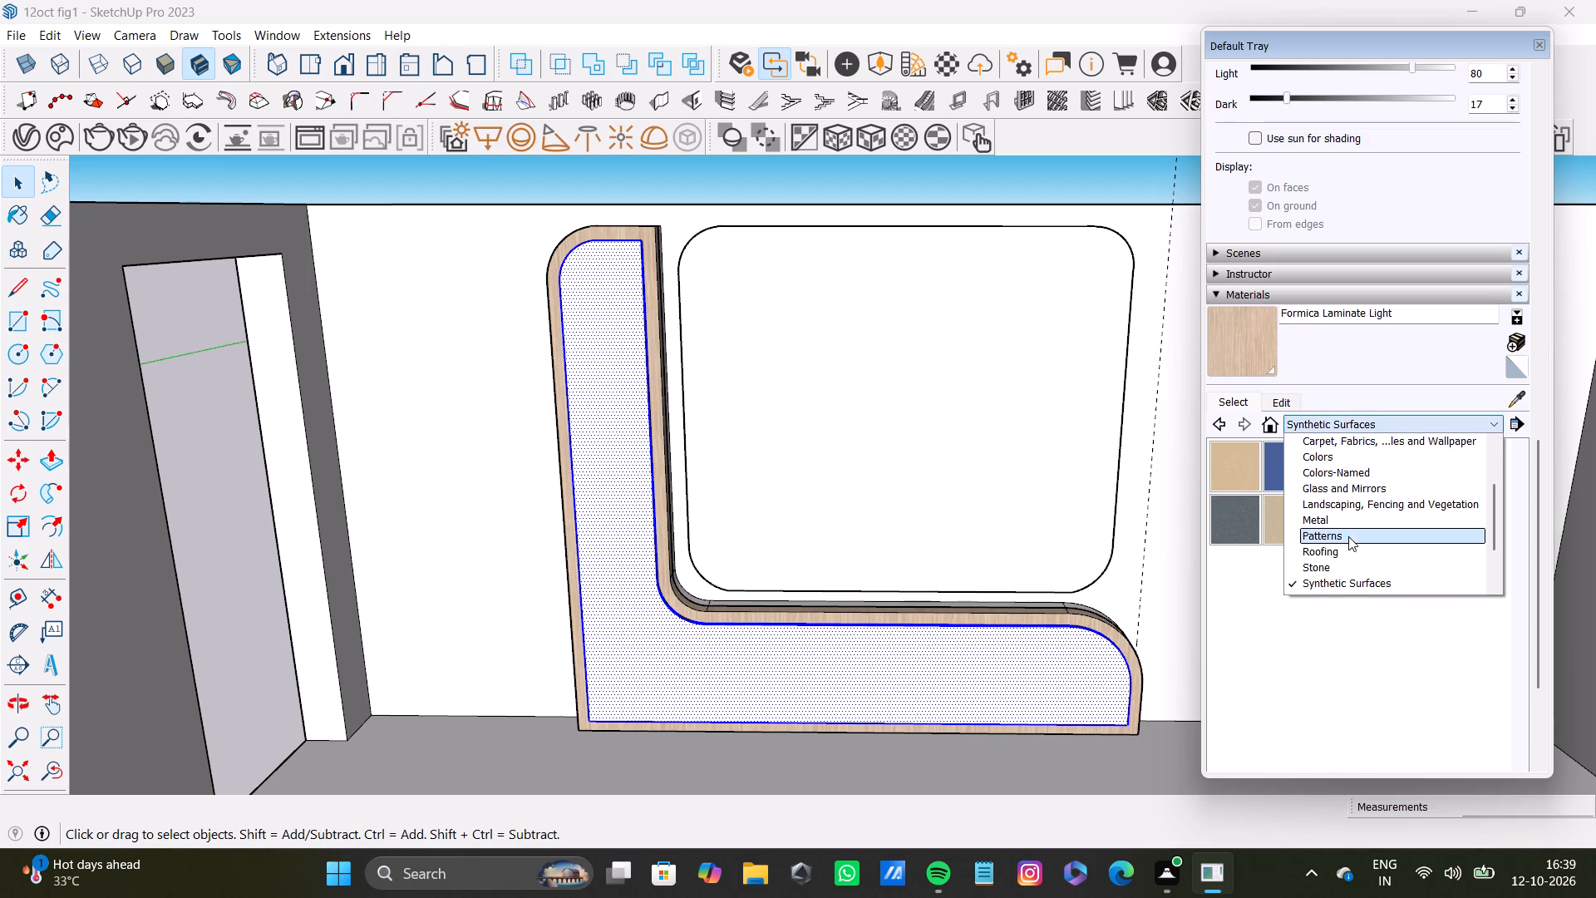
pyautogui.scroll(-5, 1340, 554)
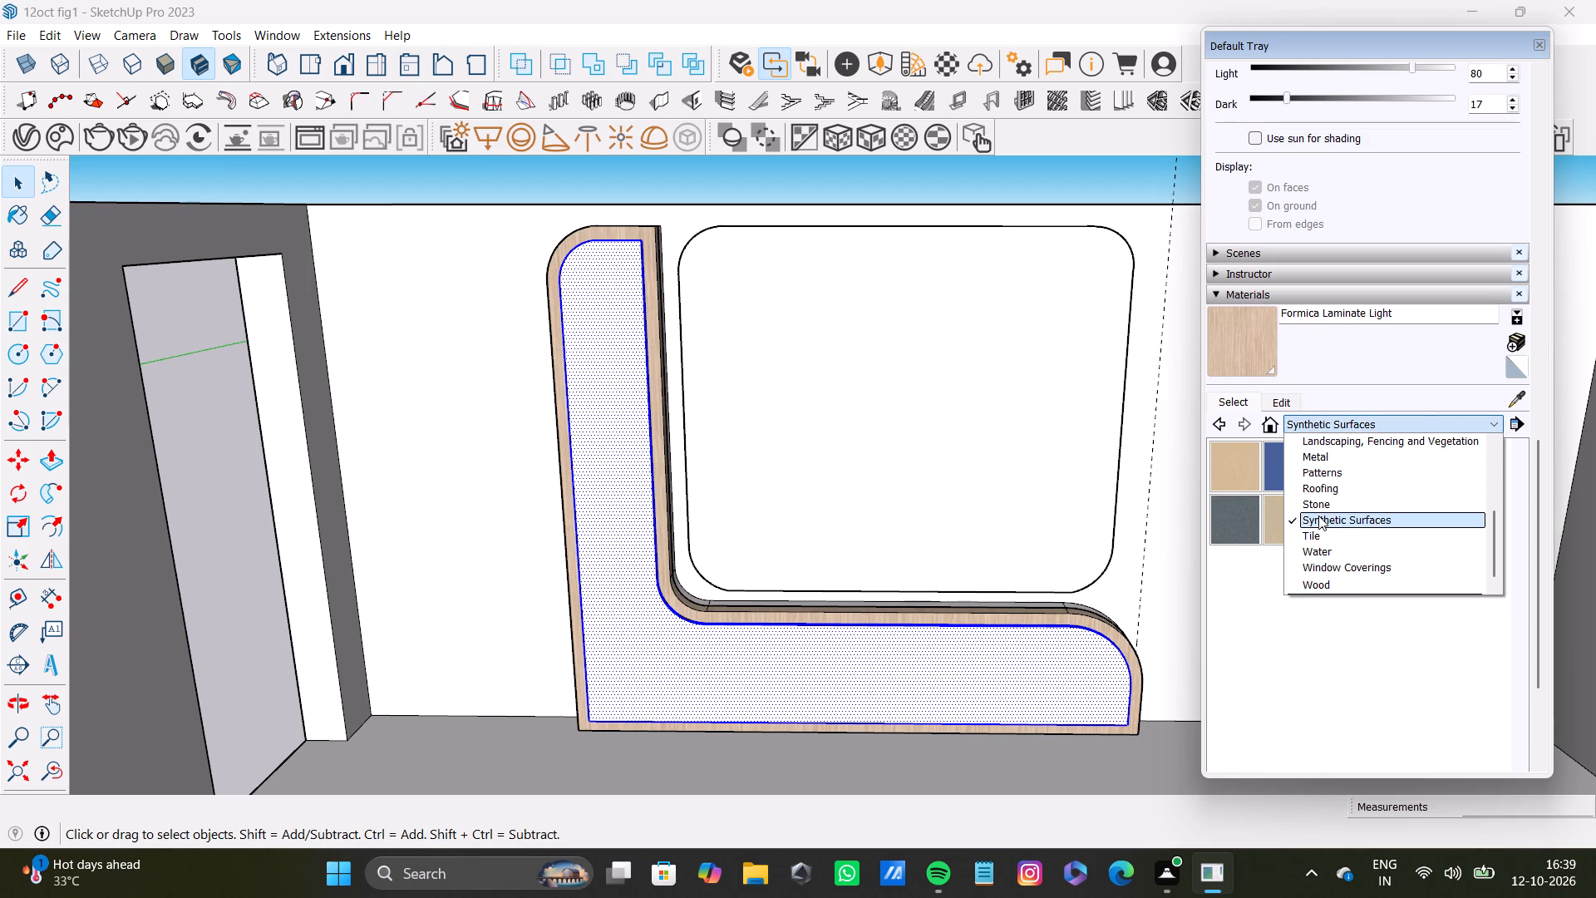
pyautogui.scroll(2, 1342, 504)
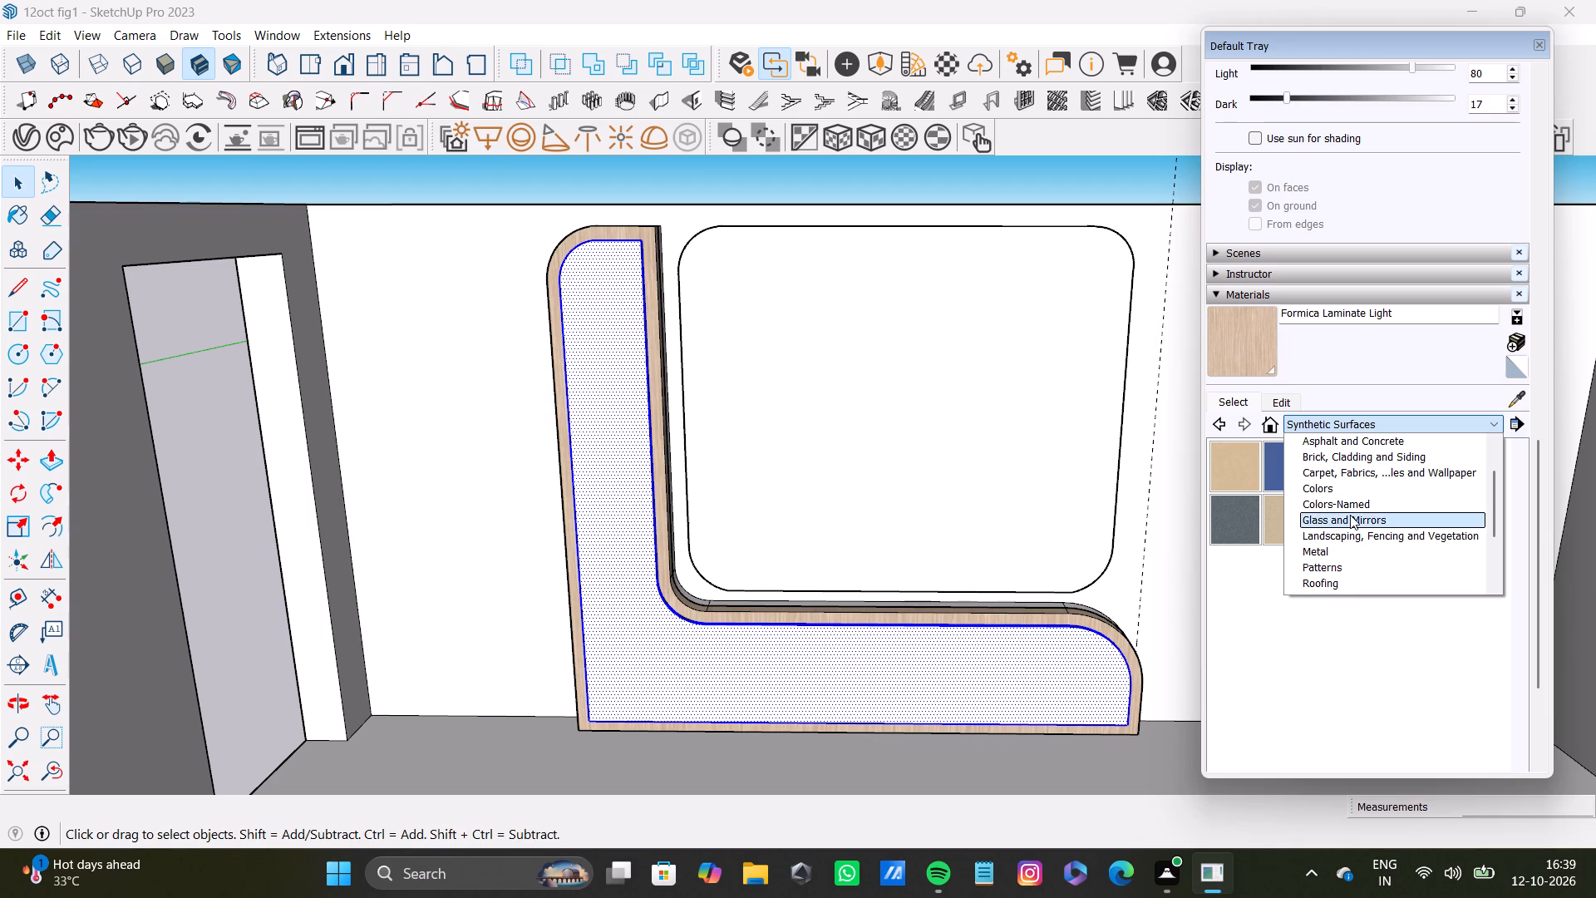
pyautogui.click(1358, 520)
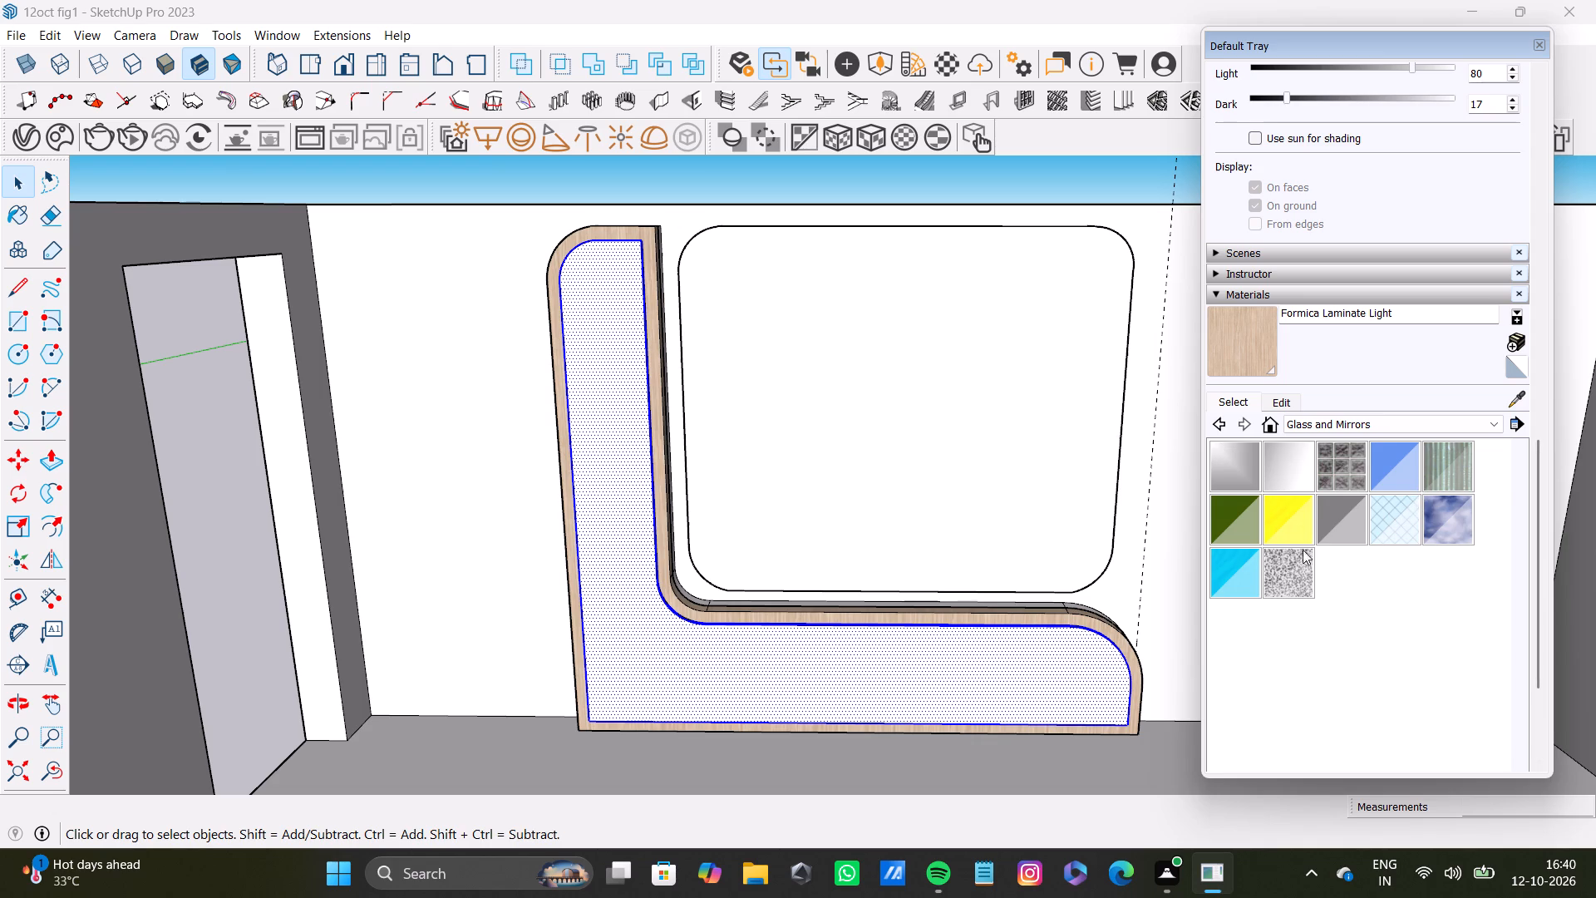
pyautogui.click(1332, 523)
pyautogui.click(918, 687)
pyautogui.scroll(-4, 695, 639)
pyautogui.moveTo(699, 644); pyautogui.dragTo(739, 777, button='middle')
pyautogui.scroll(2, 1485, 481)
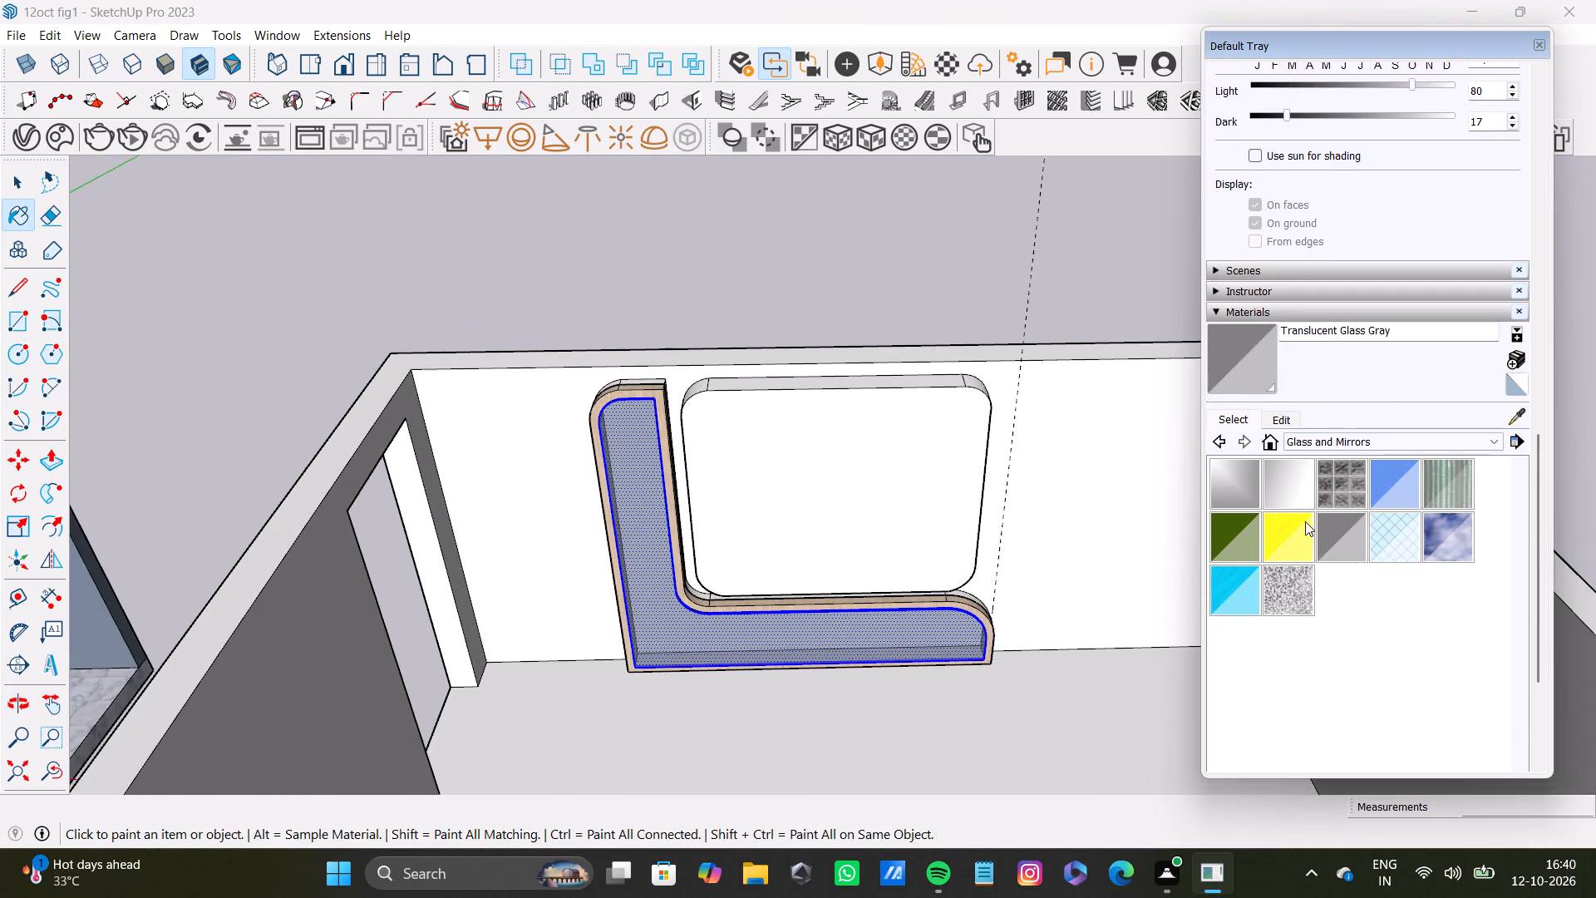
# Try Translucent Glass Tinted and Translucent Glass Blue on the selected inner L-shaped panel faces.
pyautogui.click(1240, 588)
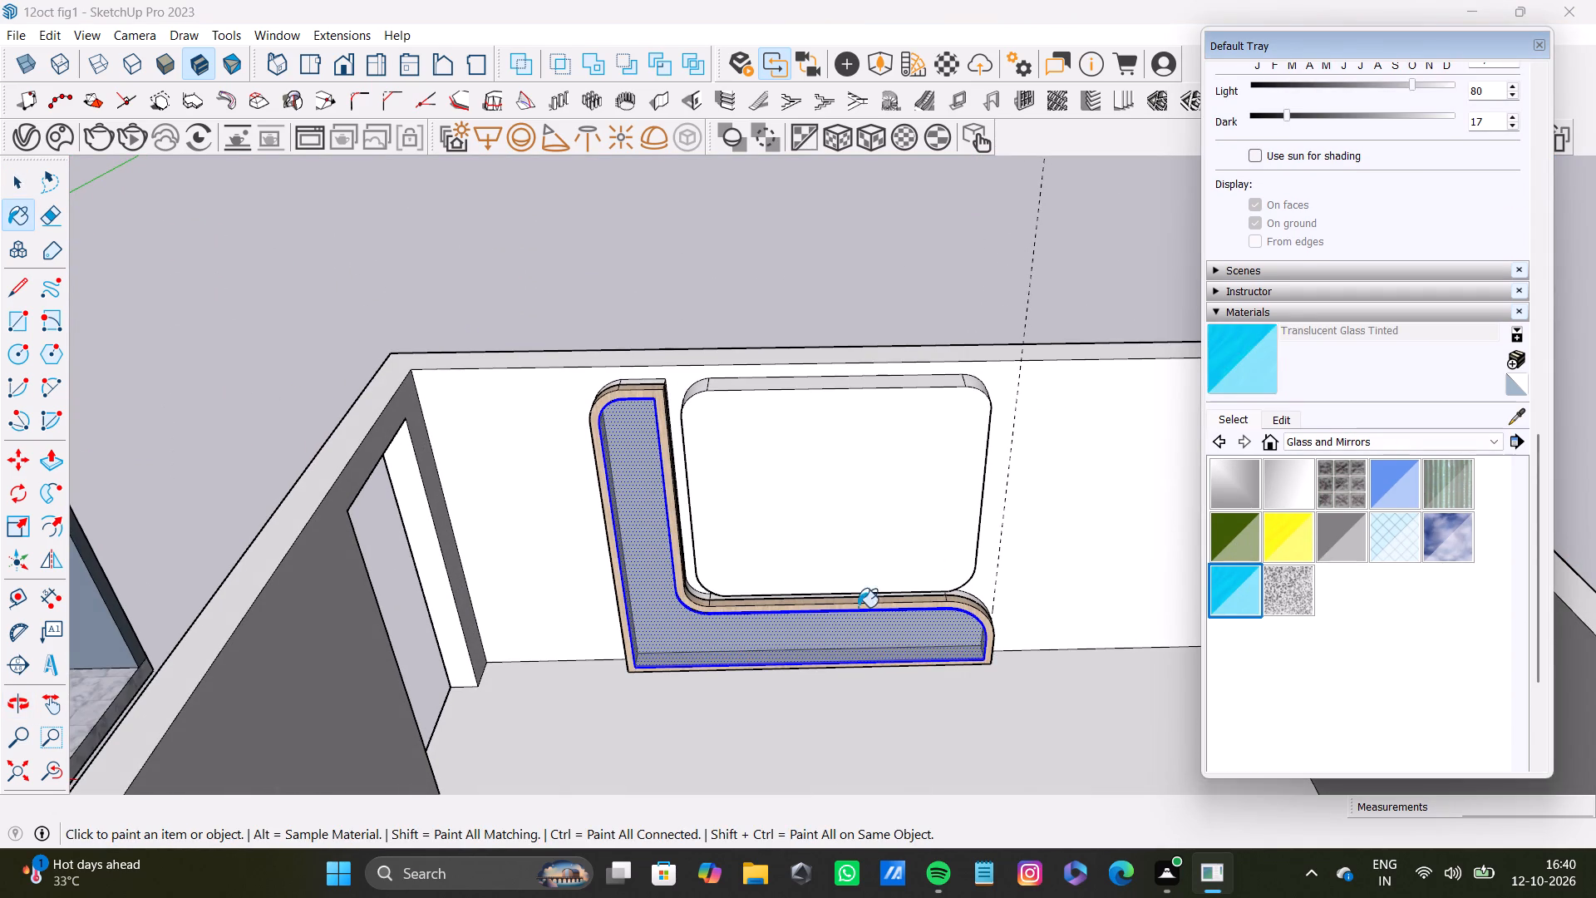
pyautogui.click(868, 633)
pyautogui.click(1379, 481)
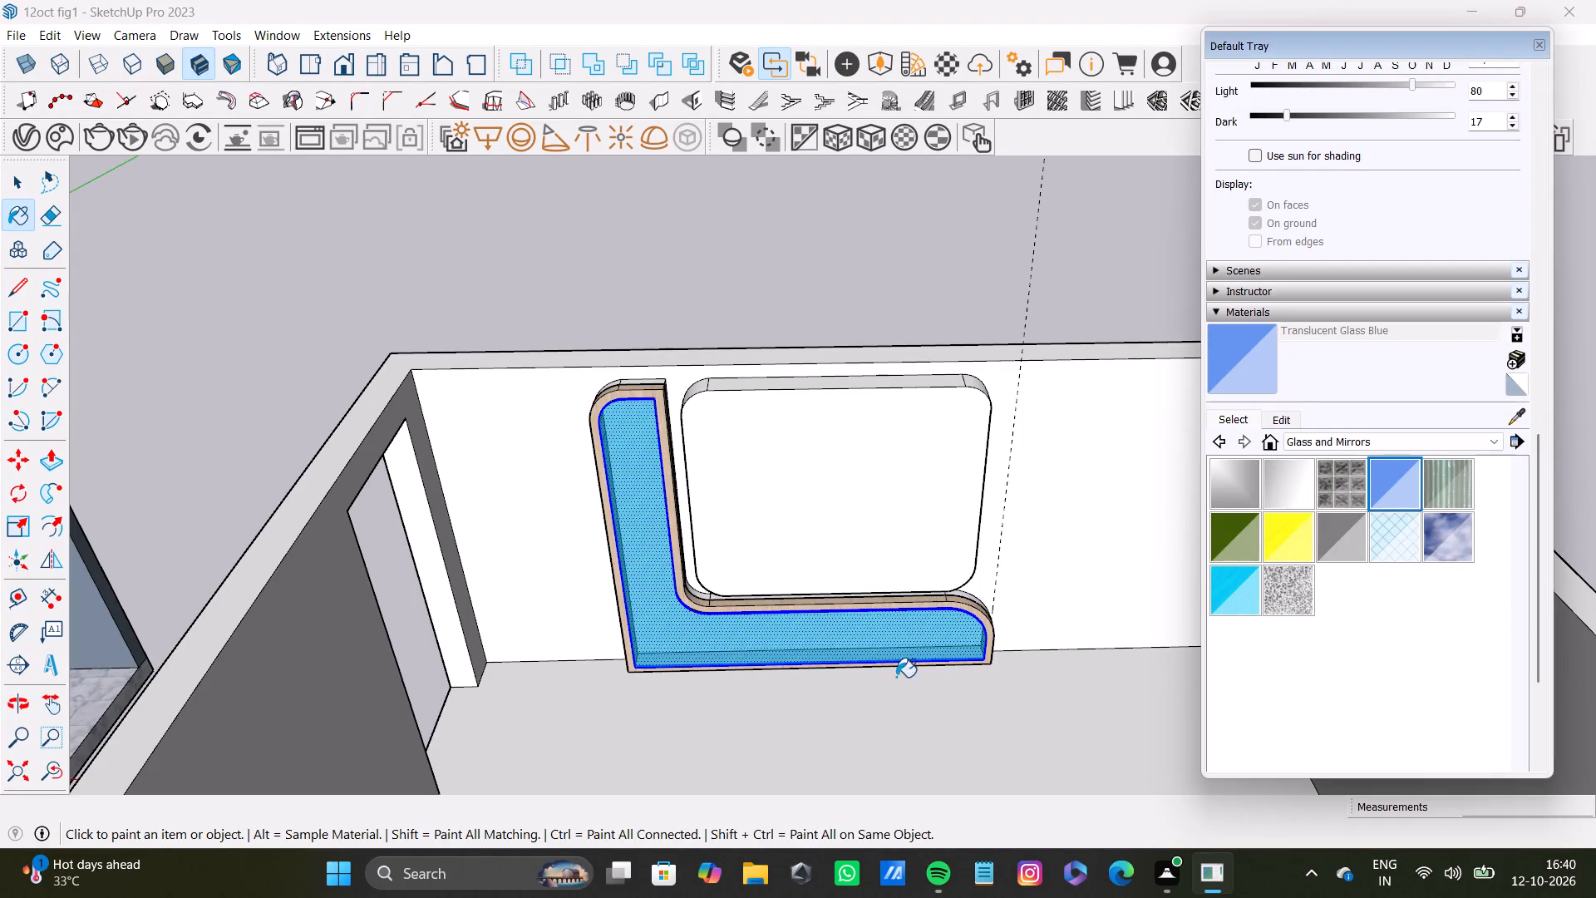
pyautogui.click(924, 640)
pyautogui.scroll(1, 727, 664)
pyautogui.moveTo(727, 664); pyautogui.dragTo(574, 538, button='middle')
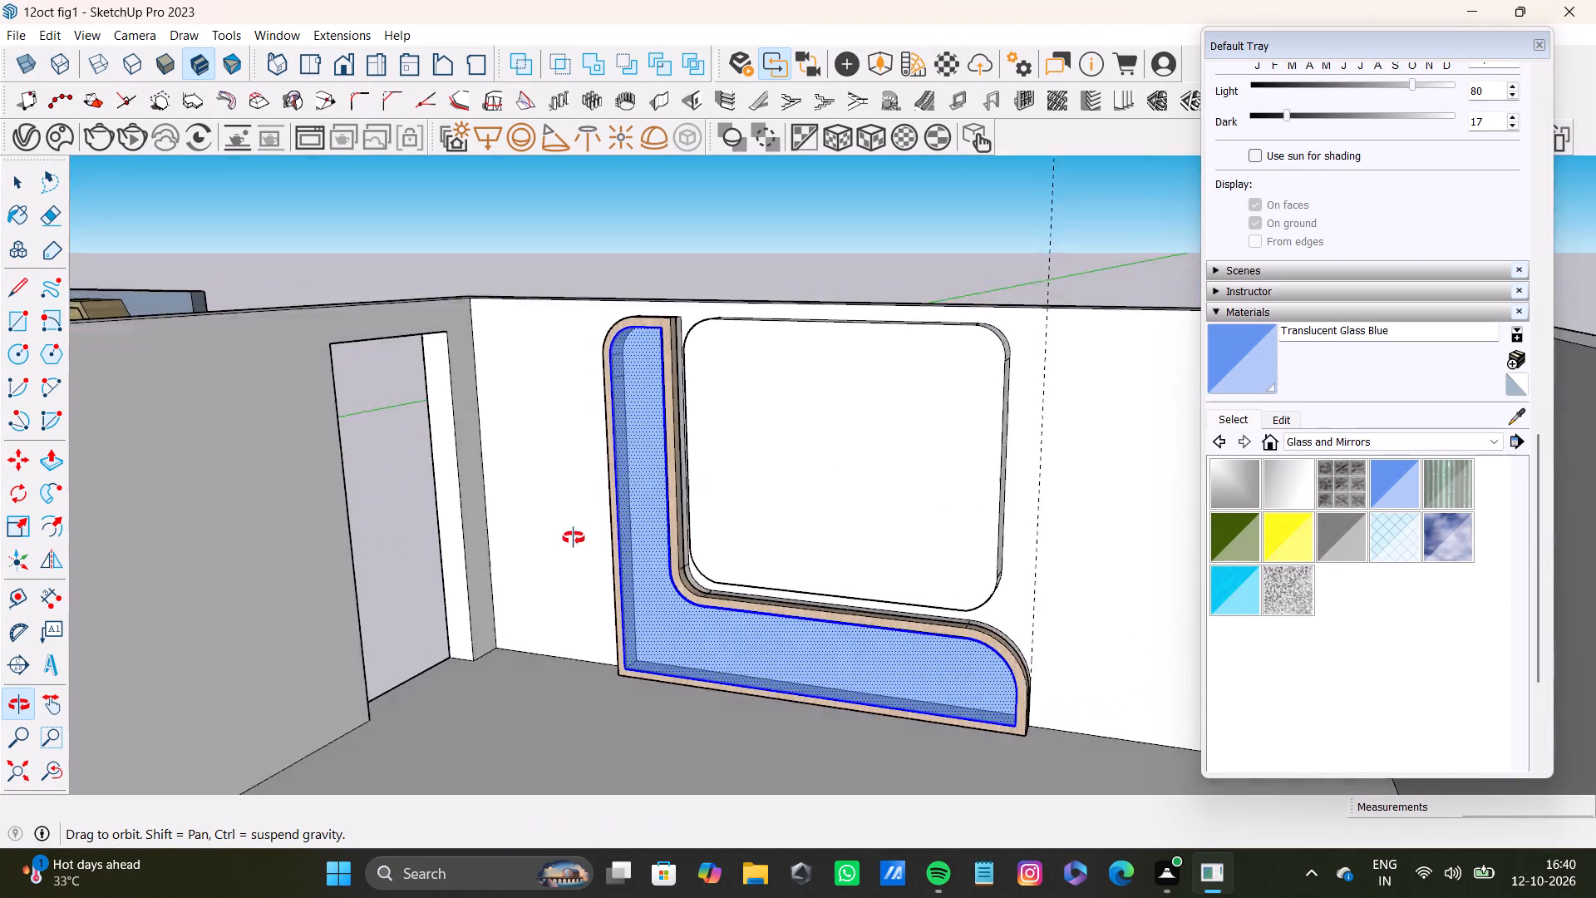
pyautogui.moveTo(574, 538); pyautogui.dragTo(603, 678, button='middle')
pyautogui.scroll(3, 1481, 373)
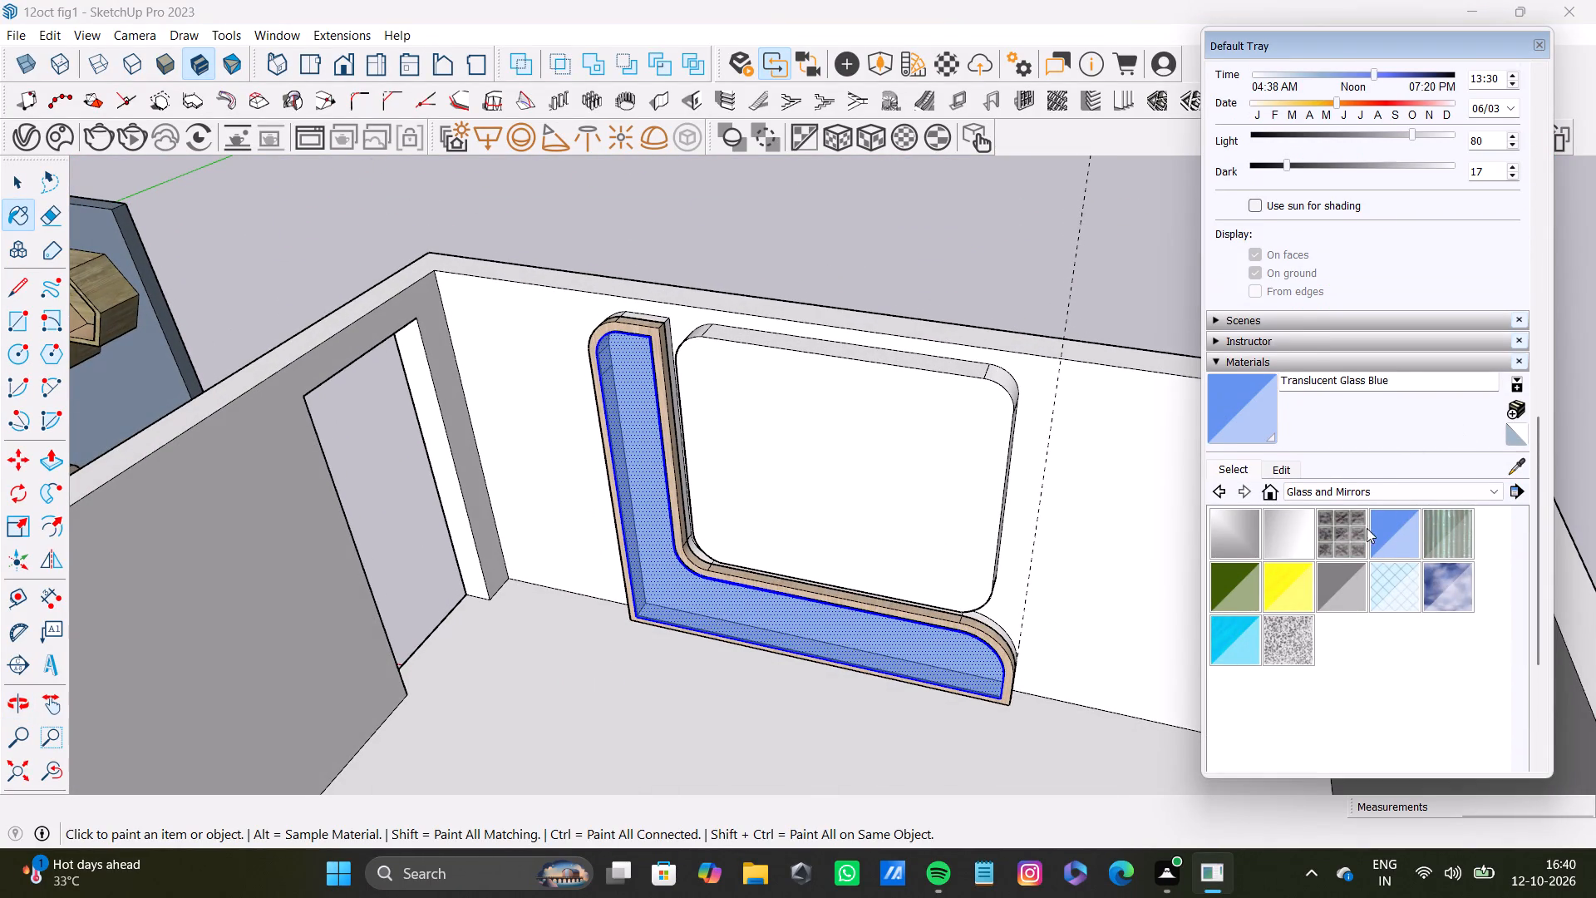
# Paint the selected inner L-shaped panel faces with Mirror 02 from the Glass and Mirrors materials.
pyautogui.click(1295, 532)
pyautogui.click(617, 412)
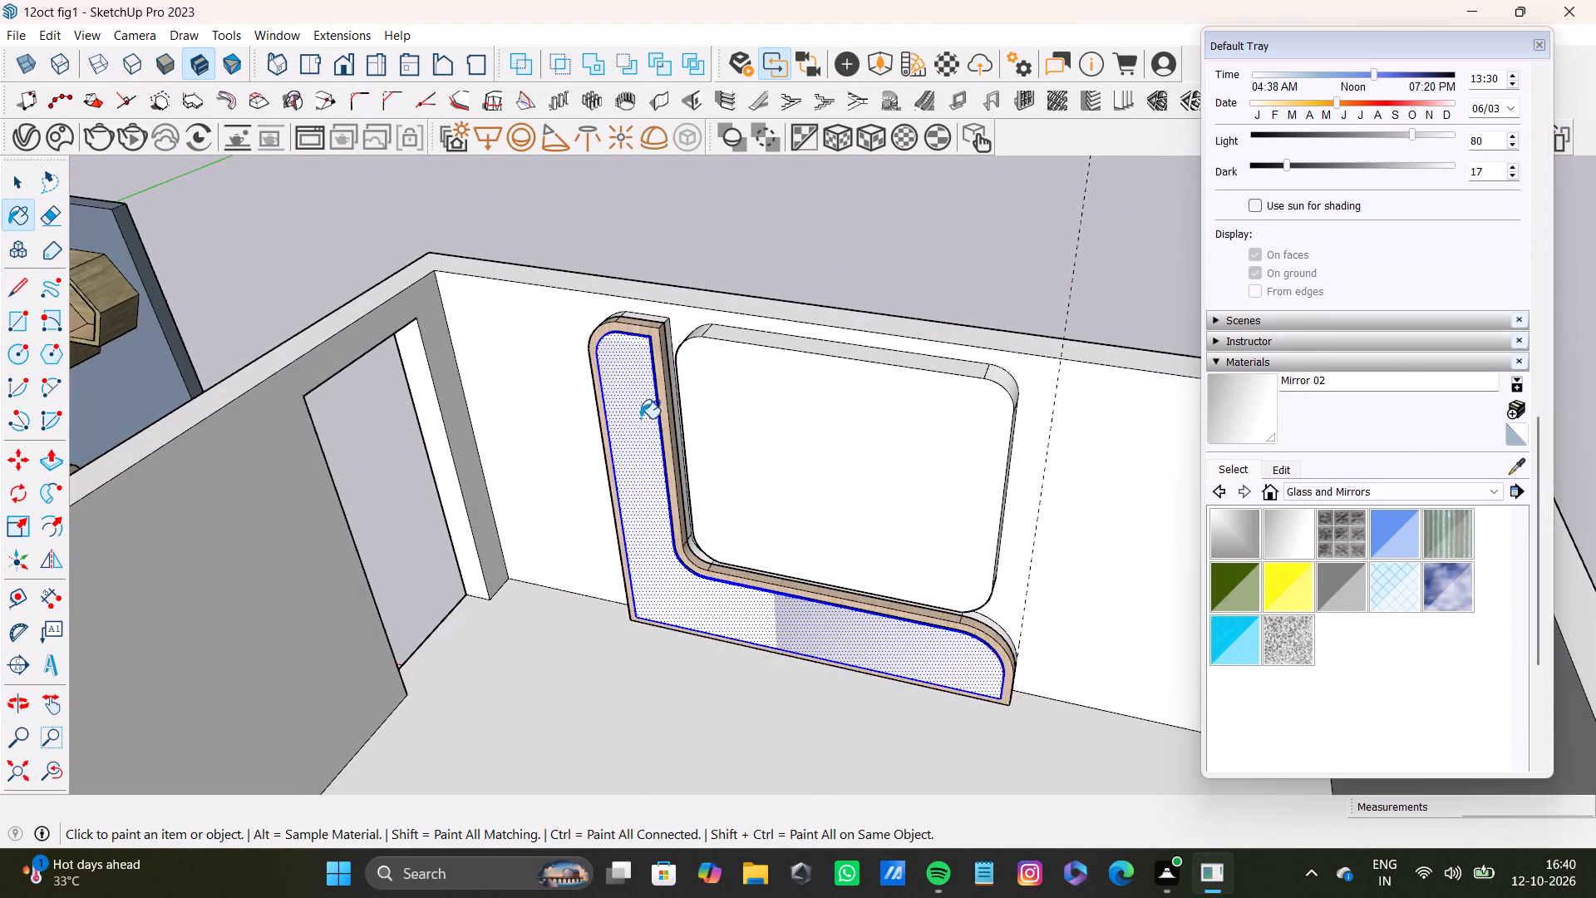
# Select the tall arm's top end face and inner side face on the unpainted band behind the wood-laminate border.
pyautogui.scroll(-4, 653, 446)
pyautogui.moveTo(663, 476); pyautogui.dragTo(627, 569, button='middle')
pyautogui.scroll(17, 697, 455)
pyautogui.press('space')
pyautogui.moveTo(627, 373); pyautogui.dragTo(623, 451, button='middle')
pyautogui.scroll(7, 647, 368)
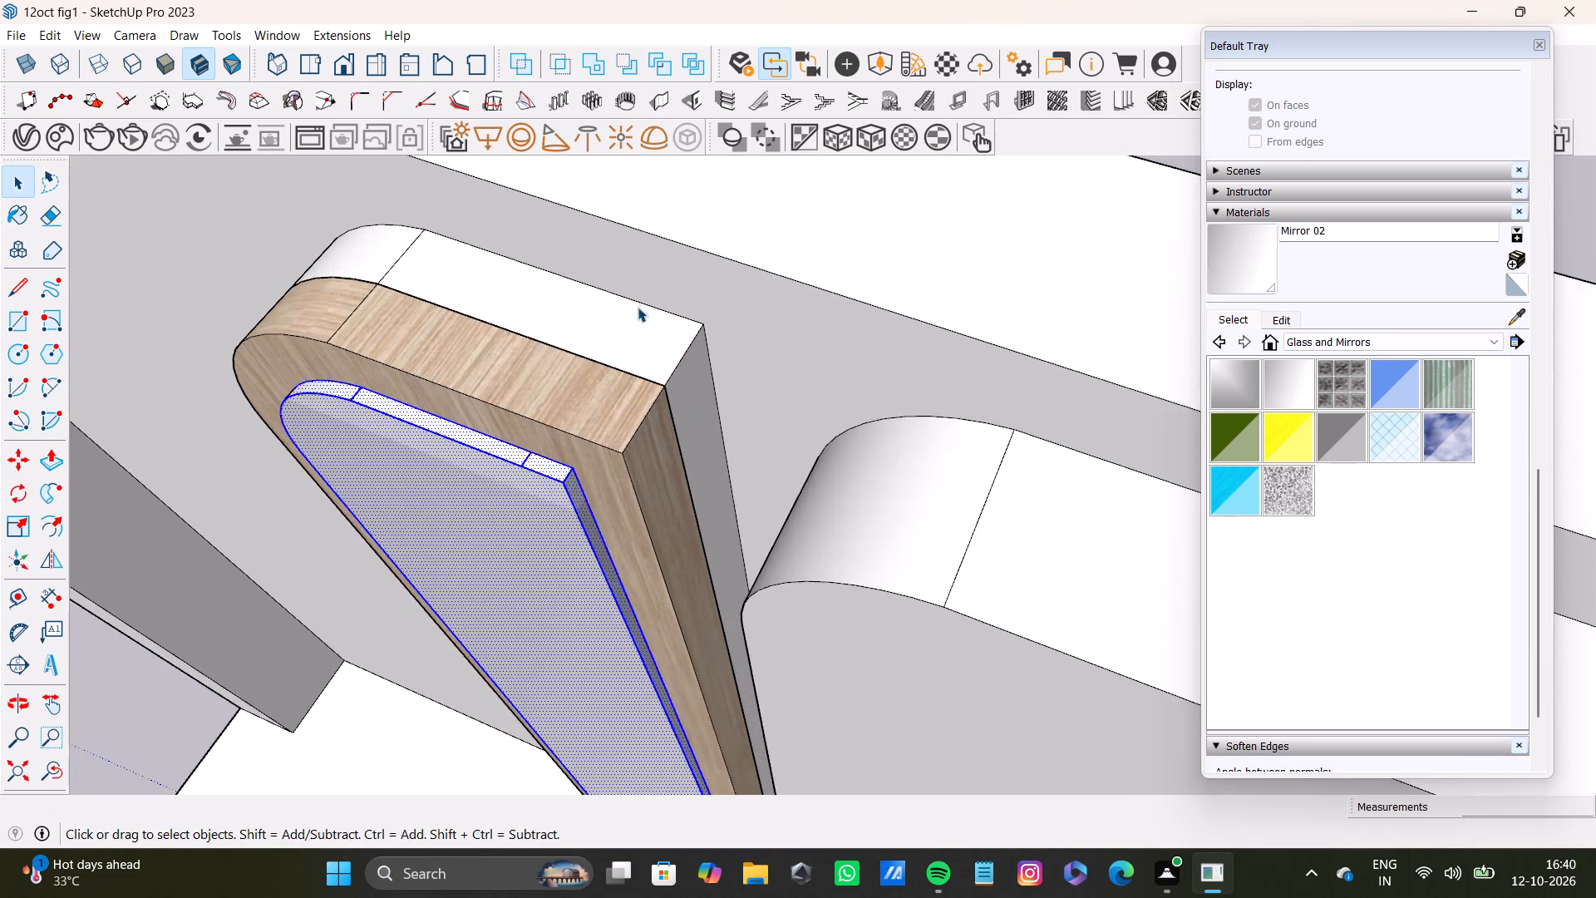
pyautogui.scroll(3, 638, 307)
pyautogui.press('space')
pyautogui.doubleClick(684, 372)
pyautogui.keyDown('shift'); pyautogui.doubleClick(723, 465); pyautogui.keyUp('shift')
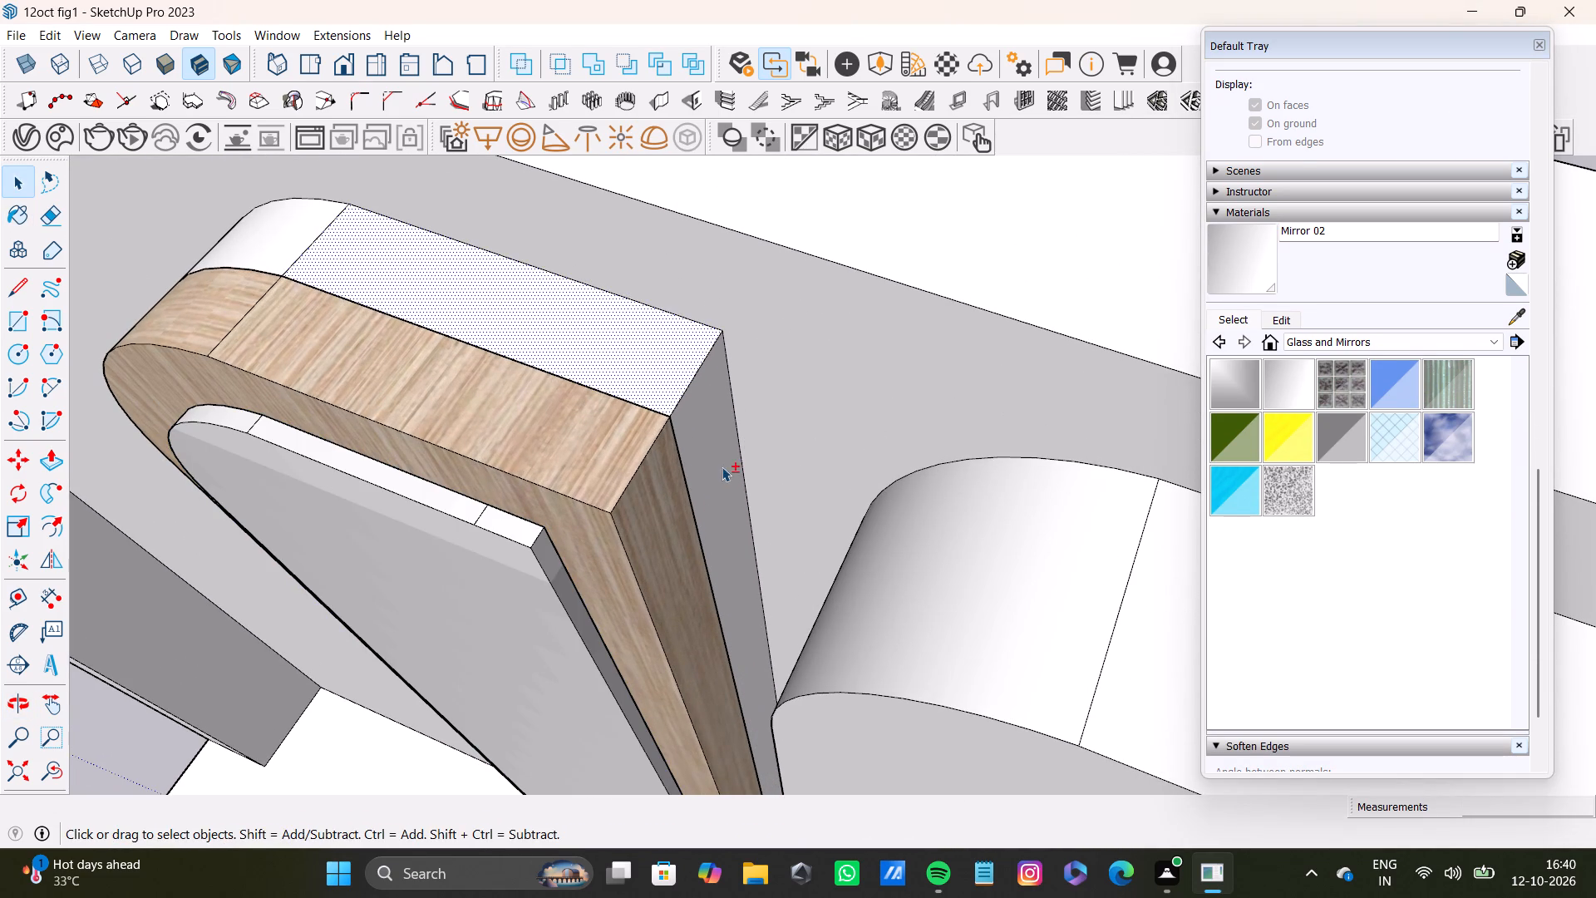
pyautogui.keyDown('shift'); pyautogui.scroll(-5, 688, 484); pyautogui.keyUp('shift')
pyautogui.keyDown('shift'); pyautogui.doubleClick(703, 476); pyautogui.keyUp('shift')
pyautogui.keyDown('shift'); pyautogui.scroll(-4, 705, 512); pyautogui.keyUp('shift')
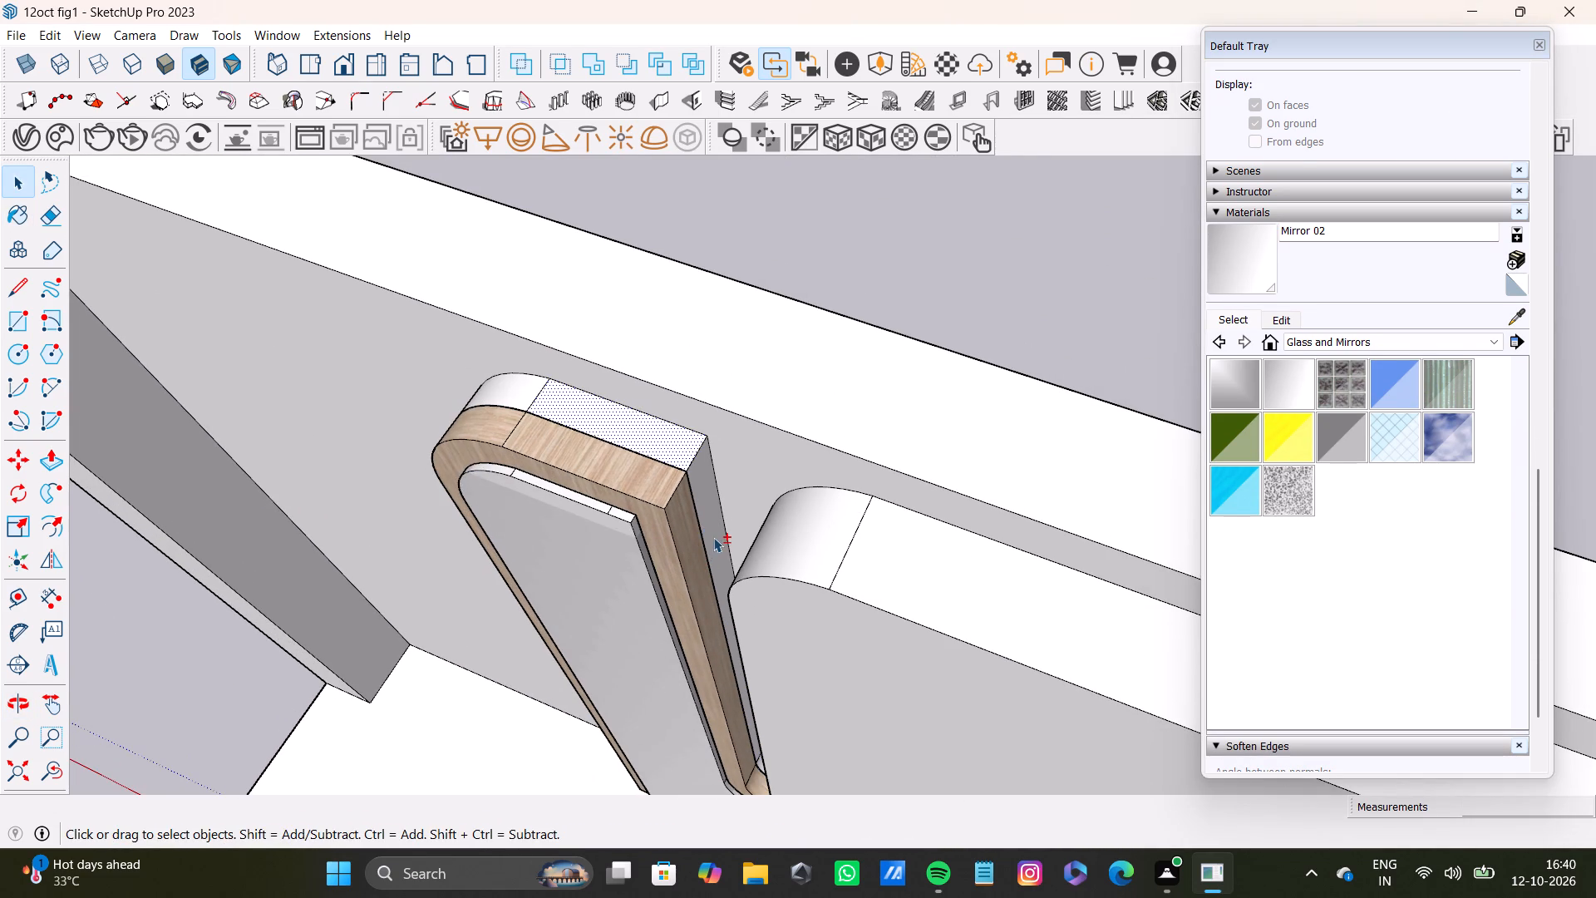
pyautogui.keyDown('shift'); pyautogui.click(713, 537); pyautogui.keyUp('shift')
# Add the unpainted rear band's rounded top corner and the outer side faces below it to the selection.
pyautogui.keyDown('shift'); pyautogui.scroll(-5, 676, 563); pyautogui.keyUp('shift')
pyautogui.moveTo(629, 574); pyautogui.dragTo(820, 541, button='middle')
pyautogui.keyDown('shift'); pyautogui.scroll(3, 566, 539); pyautogui.keyUp('shift')
pyautogui.moveTo(684, 555); pyautogui.dragTo(807, 540, button='middle')
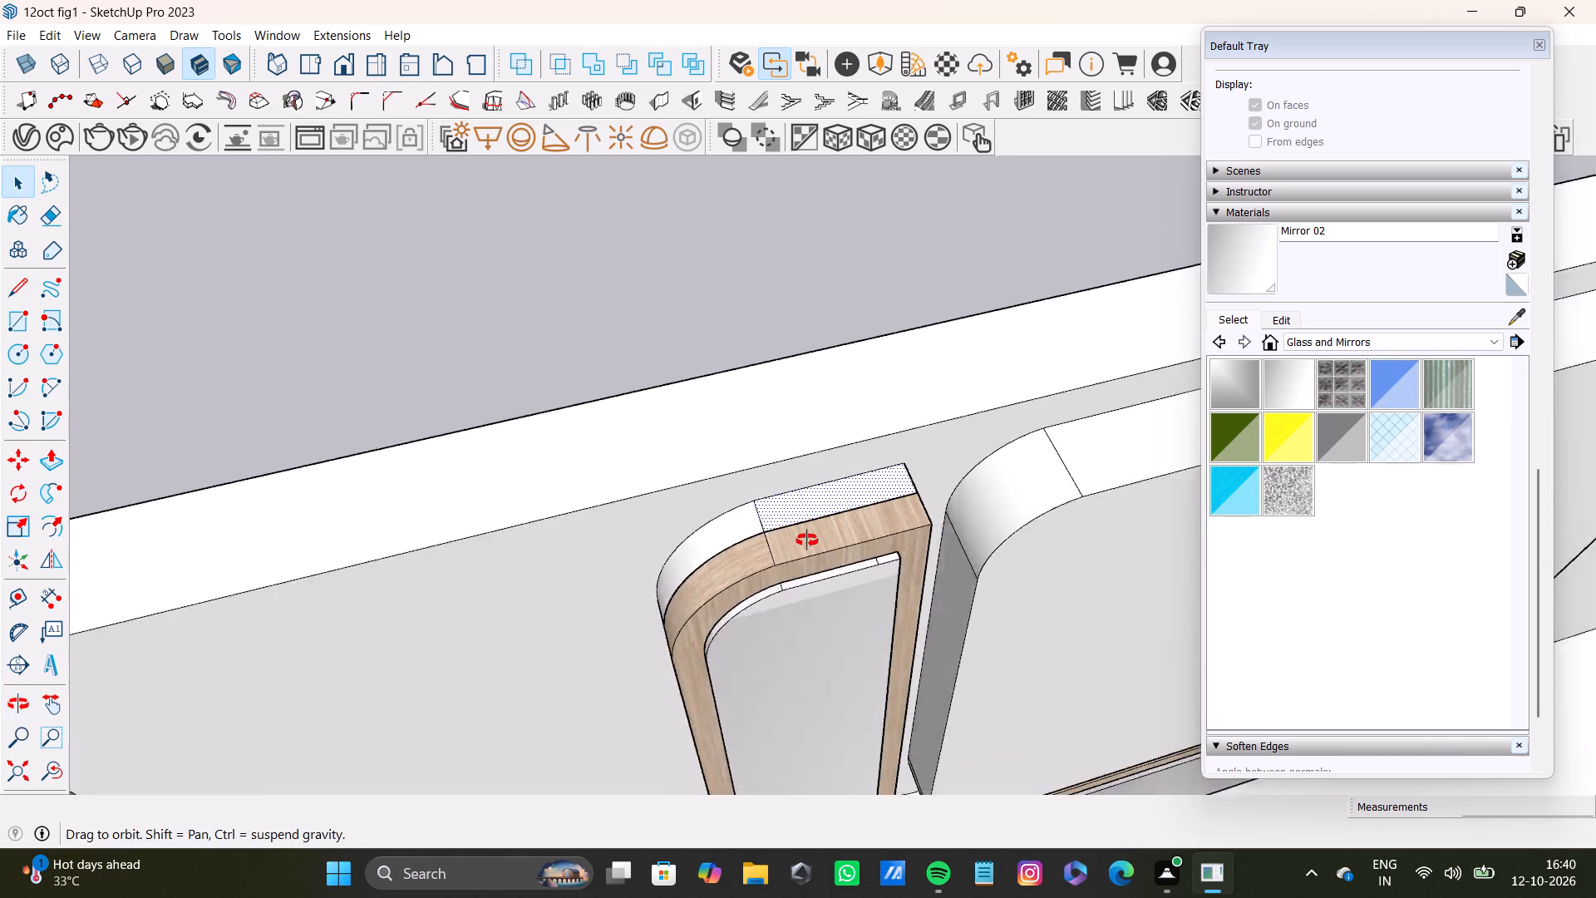
pyautogui.moveTo(807, 540); pyautogui.dragTo(820, 539, button='middle')
pyautogui.keyDown('shift'); pyautogui.scroll(3, 735, 538); pyautogui.keyUp('shift')
pyautogui.keyDown('shift'); pyautogui.doubleClick(741, 539); pyautogui.keyUp('shift')
pyautogui.keyDown('shift'); pyautogui.scroll(-4, 747, 542); pyautogui.keyUp('shift')
pyautogui.keyDown('shift'); pyautogui.moveTo(762, 571); pyautogui.dragTo(772, 332, button='middle'); pyautogui.keyUp('shift')
pyautogui.scroll(2, 692, 522)
pyautogui.moveTo(702, 507); pyautogui.dragTo(718, 502, button='middle')
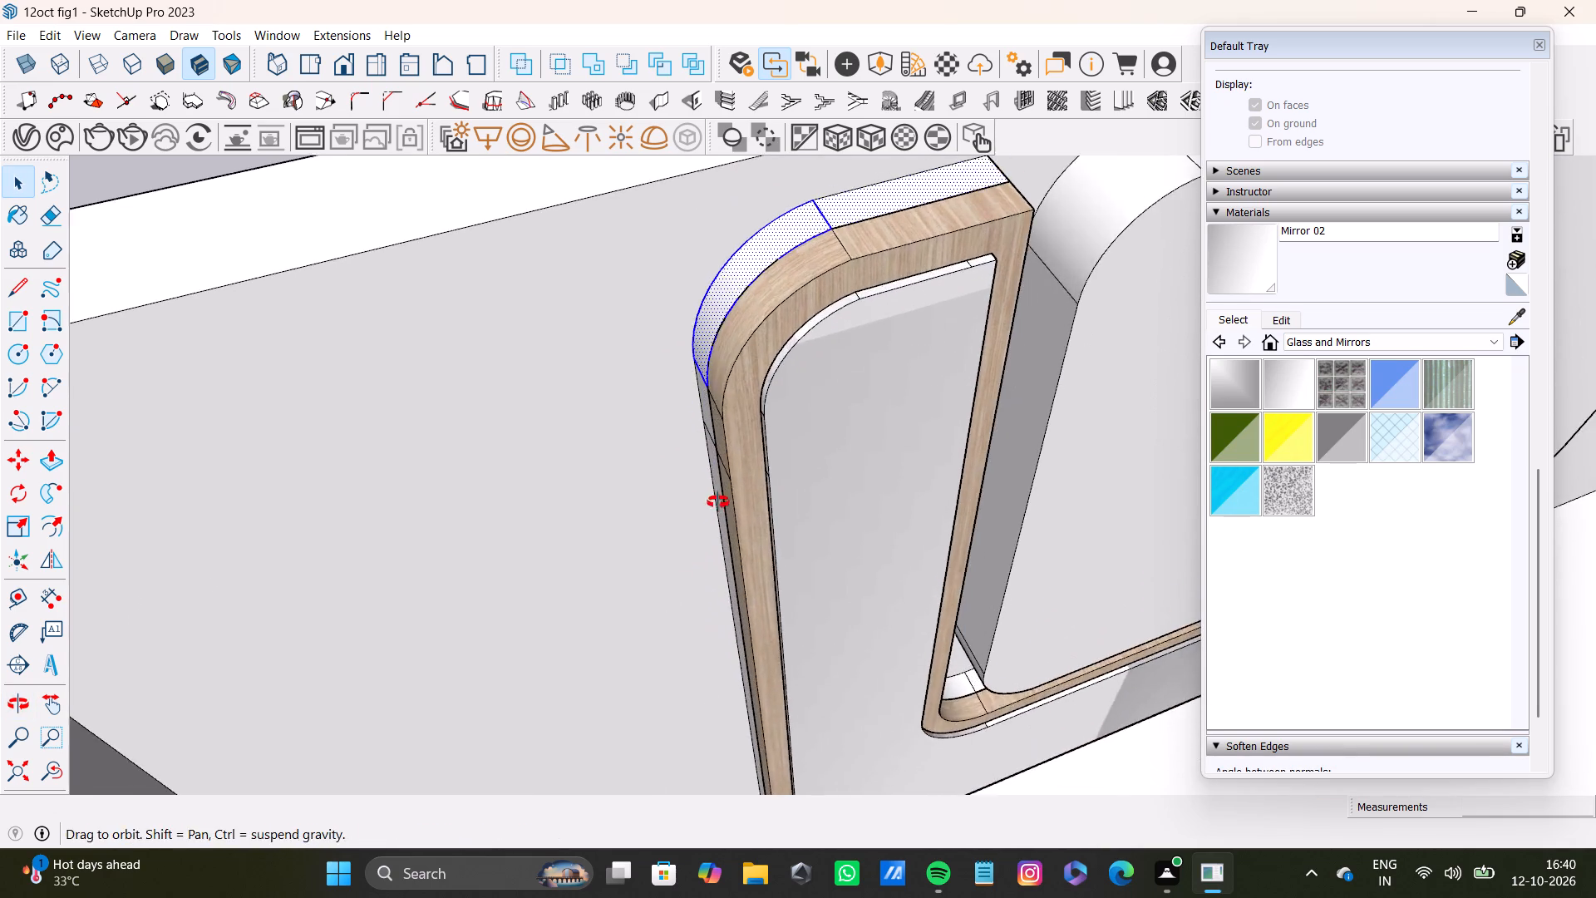
pyautogui.moveTo(718, 502); pyautogui.dragTo(753, 471, button='middle')
pyautogui.keyDown('shift'); pyautogui.scroll(5, 750, 468); pyautogui.keyUp('shift')
pyautogui.keyDown('shift'); pyautogui.doubleClick(741, 304); pyautogui.keyUp('shift')
pyautogui.keyDown('shift'); pyautogui.doubleClick(764, 415); pyautogui.keyUp('shift')
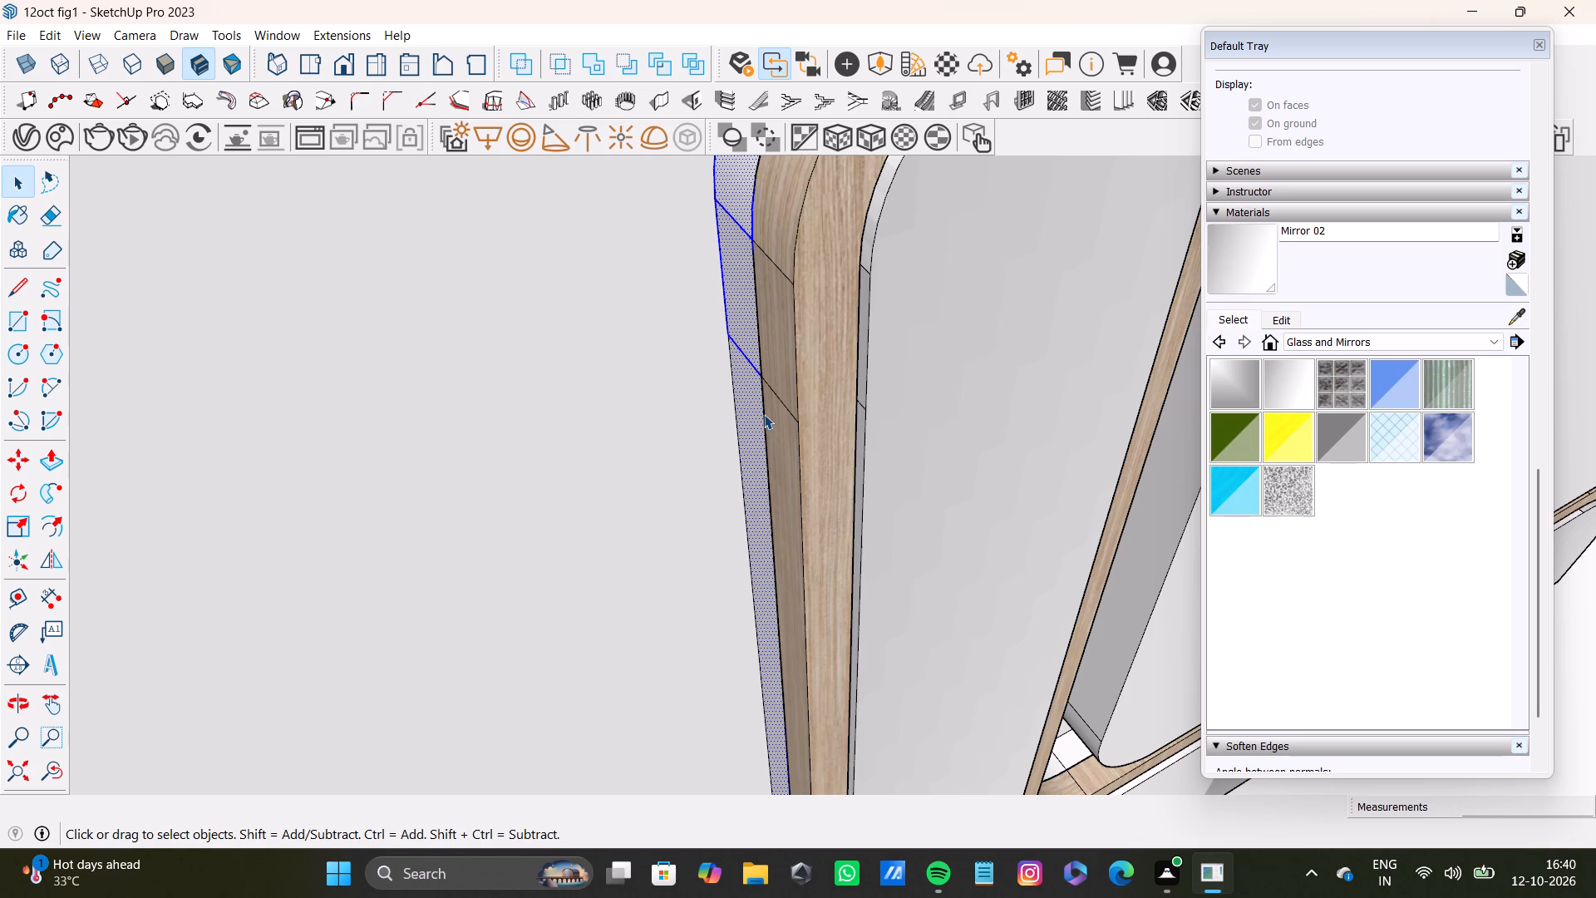
# Add the rear band's curved inner bend and the low arm's long top face, with their edges, to the selection.
pyautogui.scroll(-5, 712, 417)
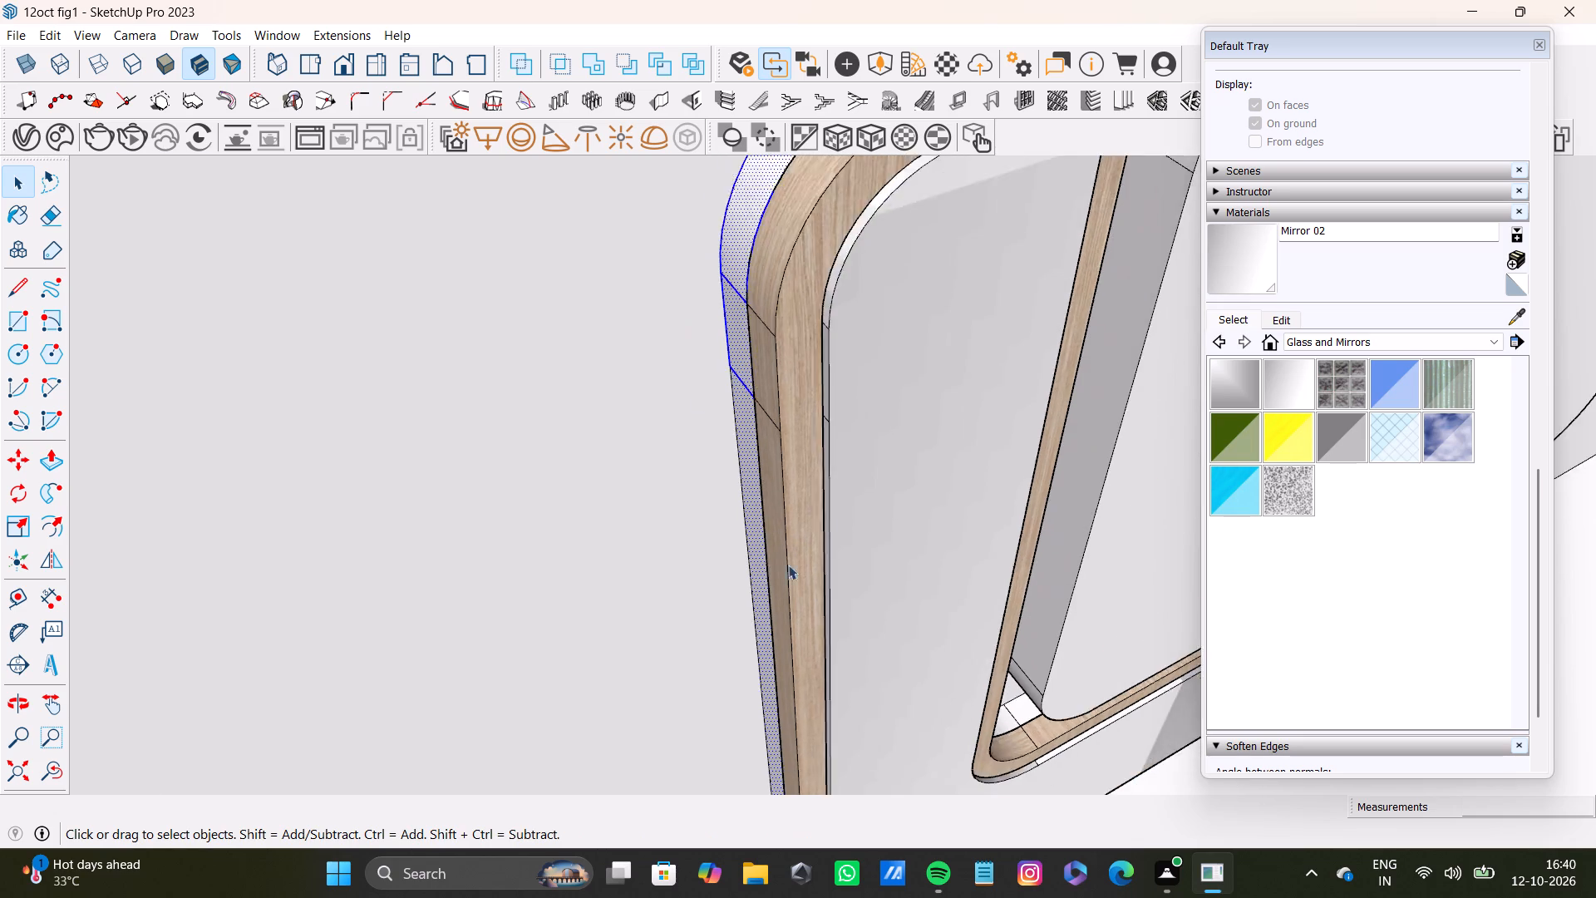
pyautogui.scroll(-16, 788, 565)
pyautogui.scroll(9, 880, 707)
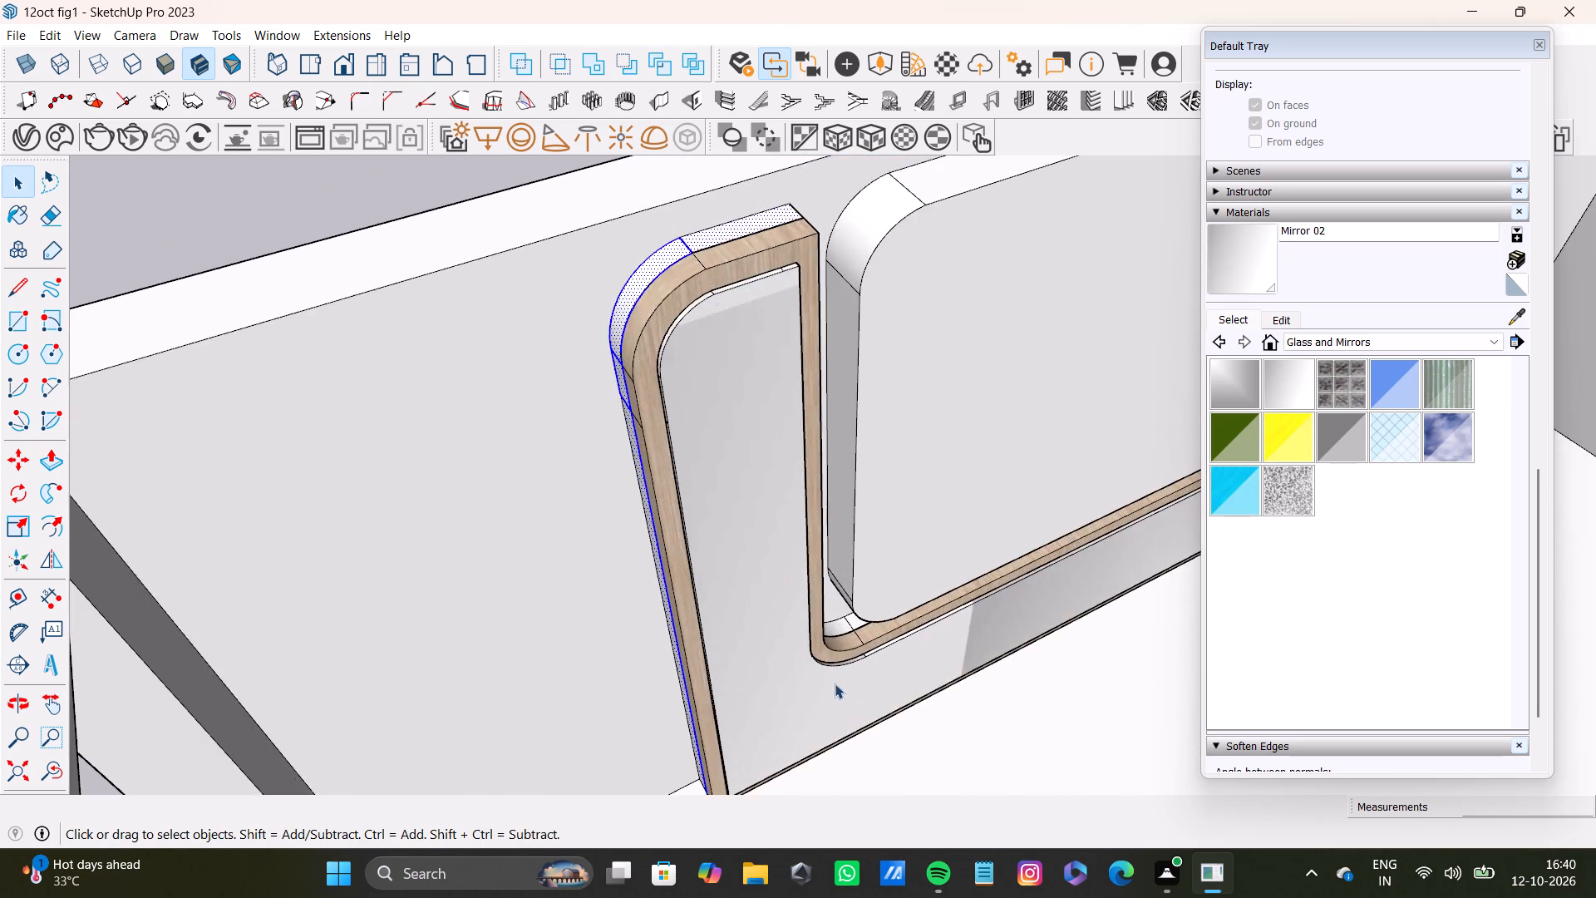
pyautogui.moveTo(835, 683); pyautogui.dragTo(508, 654, button='middle')
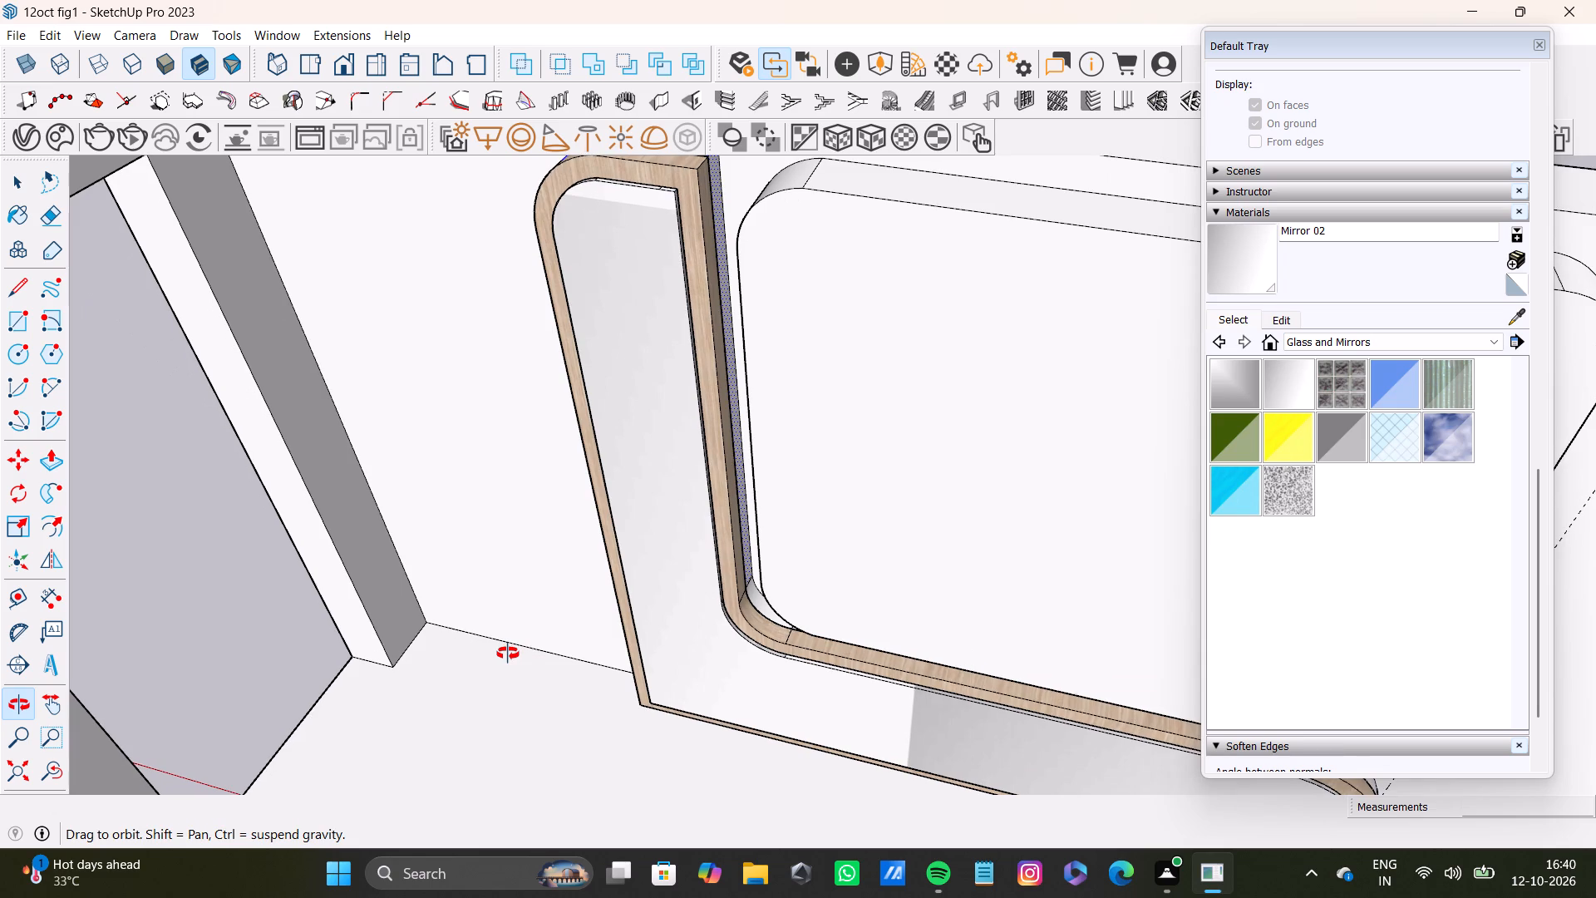
pyautogui.moveTo(508, 654); pyautogui.dragTo(462, 483, button='middle')
pyautogui.keyDown('shift'); pyautogui.scroll(13, 759, 402); pyautogui.keyUp('shift')
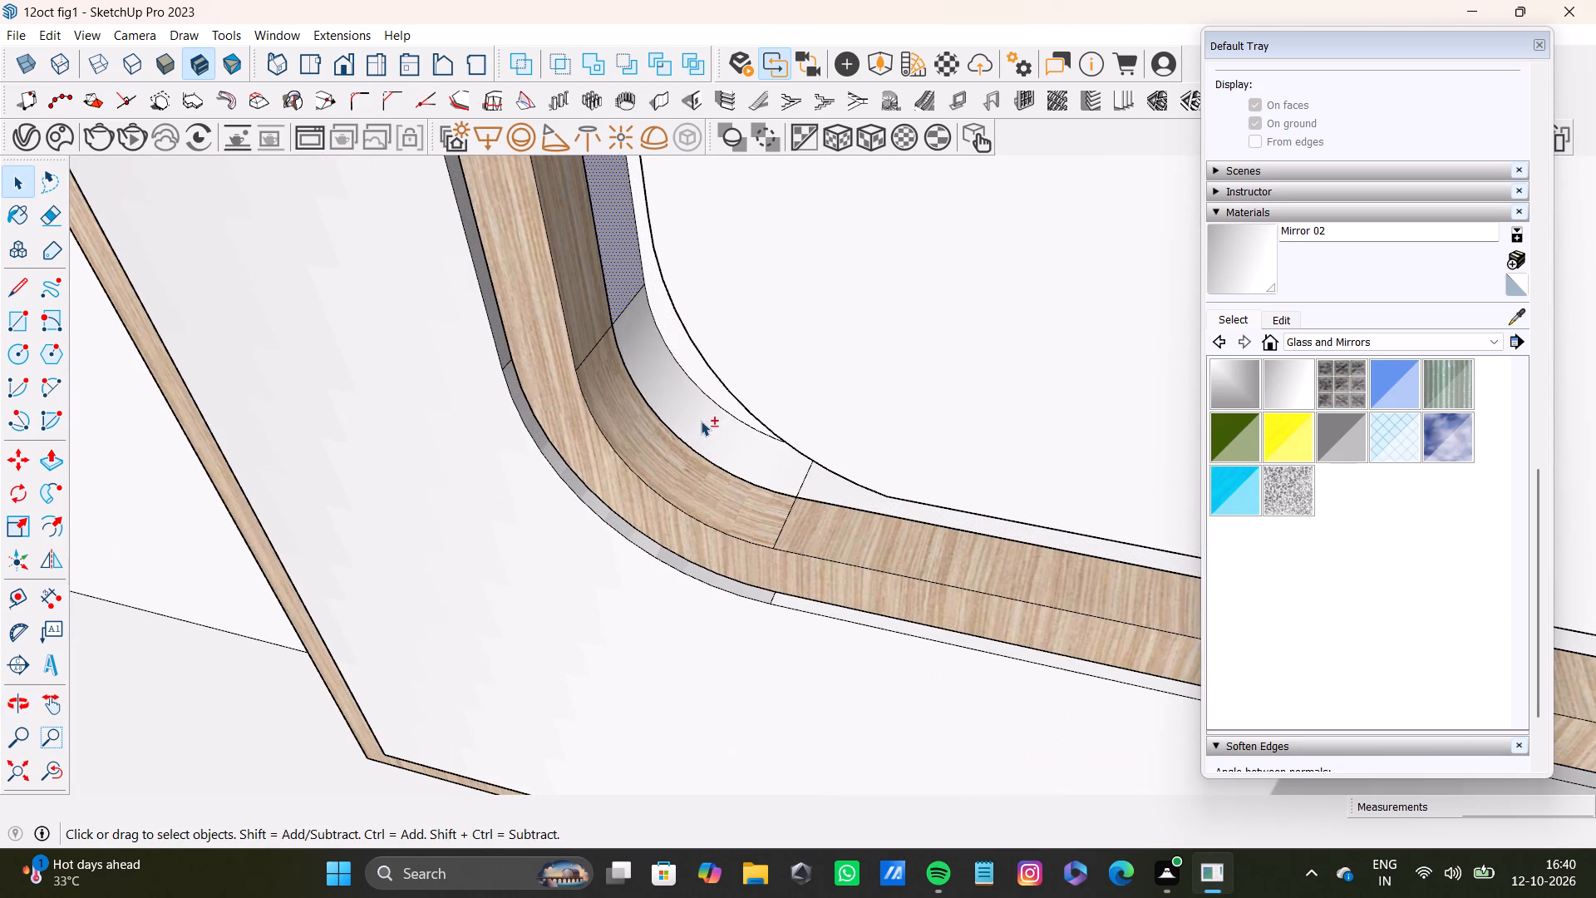
pyautogui.keyDown('shift'); pyautogui.doubleClick(701, 421); pyautogui.keyUp('shift')
pyautogui.keyDown('shift'); pyautogui.doubleClick(793, 472); pyautogui.keyUp('shift')
pyautogui.keyDown('shift'); pyautogui.doubleClick(819, 485); pyautogui.keyUp('shift')
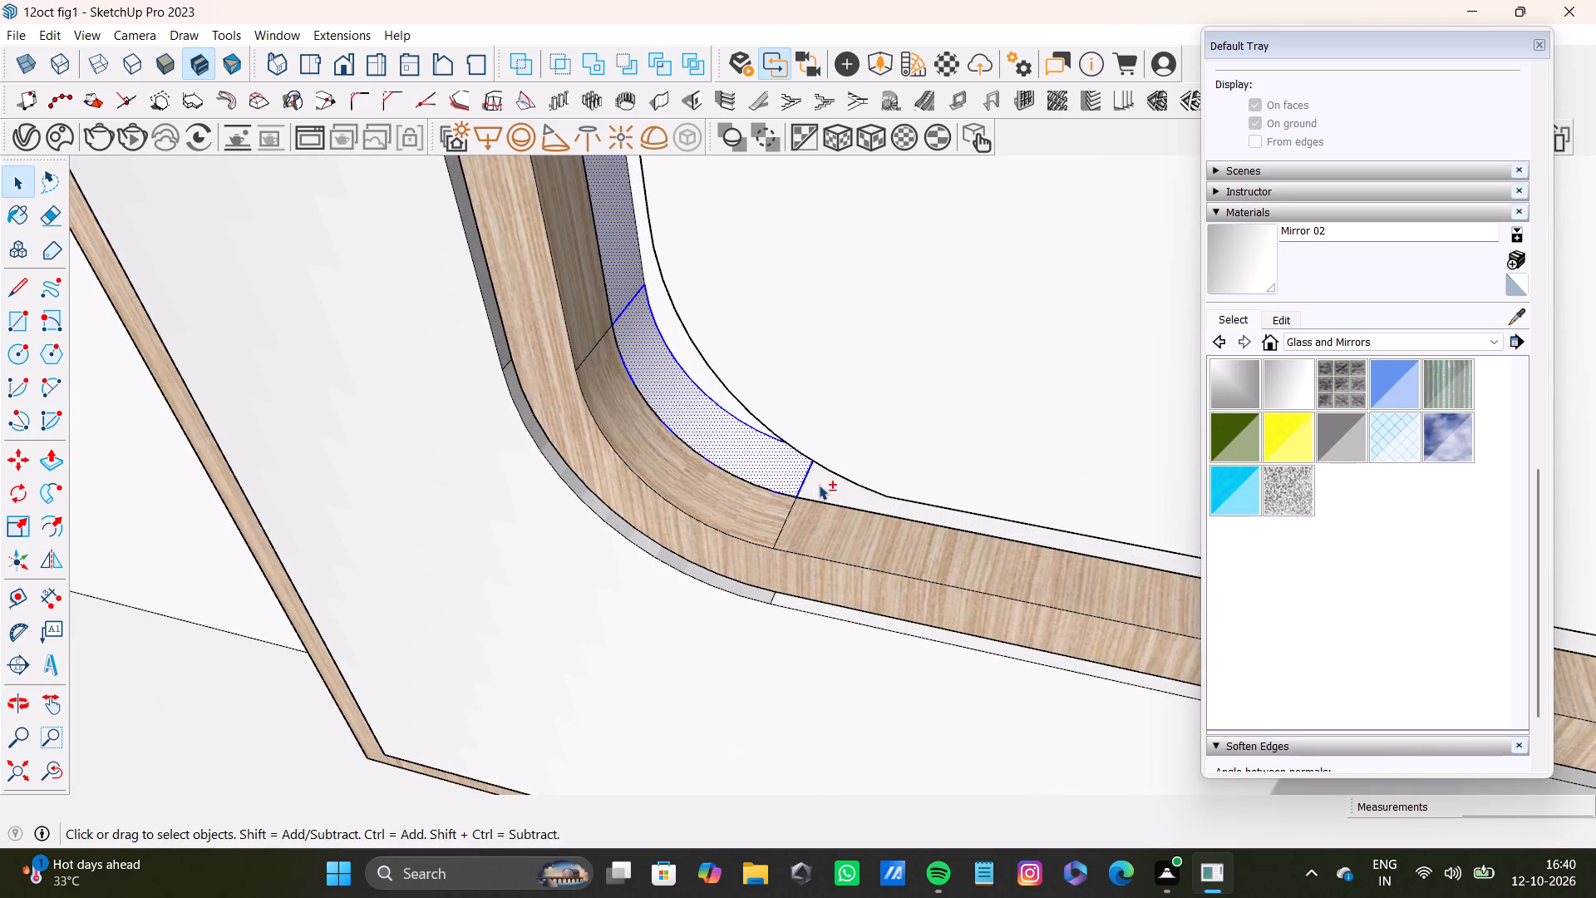
pyautogui.keyDown('shift'); pyautogui.scroll(-7, 825, 475); pyautogui.keyUp('shift')
pyautogui.keyDown('shift'); pyautogui.scroll(11, 817, 492); pyautogui.keyUp('shift')
pyautogui.keyDown('shift'); pyautogui.doubleClick(825, 472); pyautogui.keyUp('shift')
# Add the rear band's rounded corner and short vertical face at the low arm's end to the selection.
pyautogui.keyDown('shift'); pyautogui.scroll(-7, 825, 471); pyautogui.keyUp('shift')
pyautogui.keyDown('shift'); pyautogui.scroll(4, 815, 486); pyautogui.keyUp('shift')
pyautogui.keyDown('shift'); pyautogui.scroll(-14, 820, 473); pyautogui.keyUp('shift')
pyautogui.keyDown('shift'); pyautogui.moveTo(923, 570); pyautogui.dragTo(521, 456, button='middle'); pyautogui.keyUp('shift')
pyautogui.keyDown('shift'); pyautogui.scroll(-5, 664, 481); pyautogui.keyUp('shift')
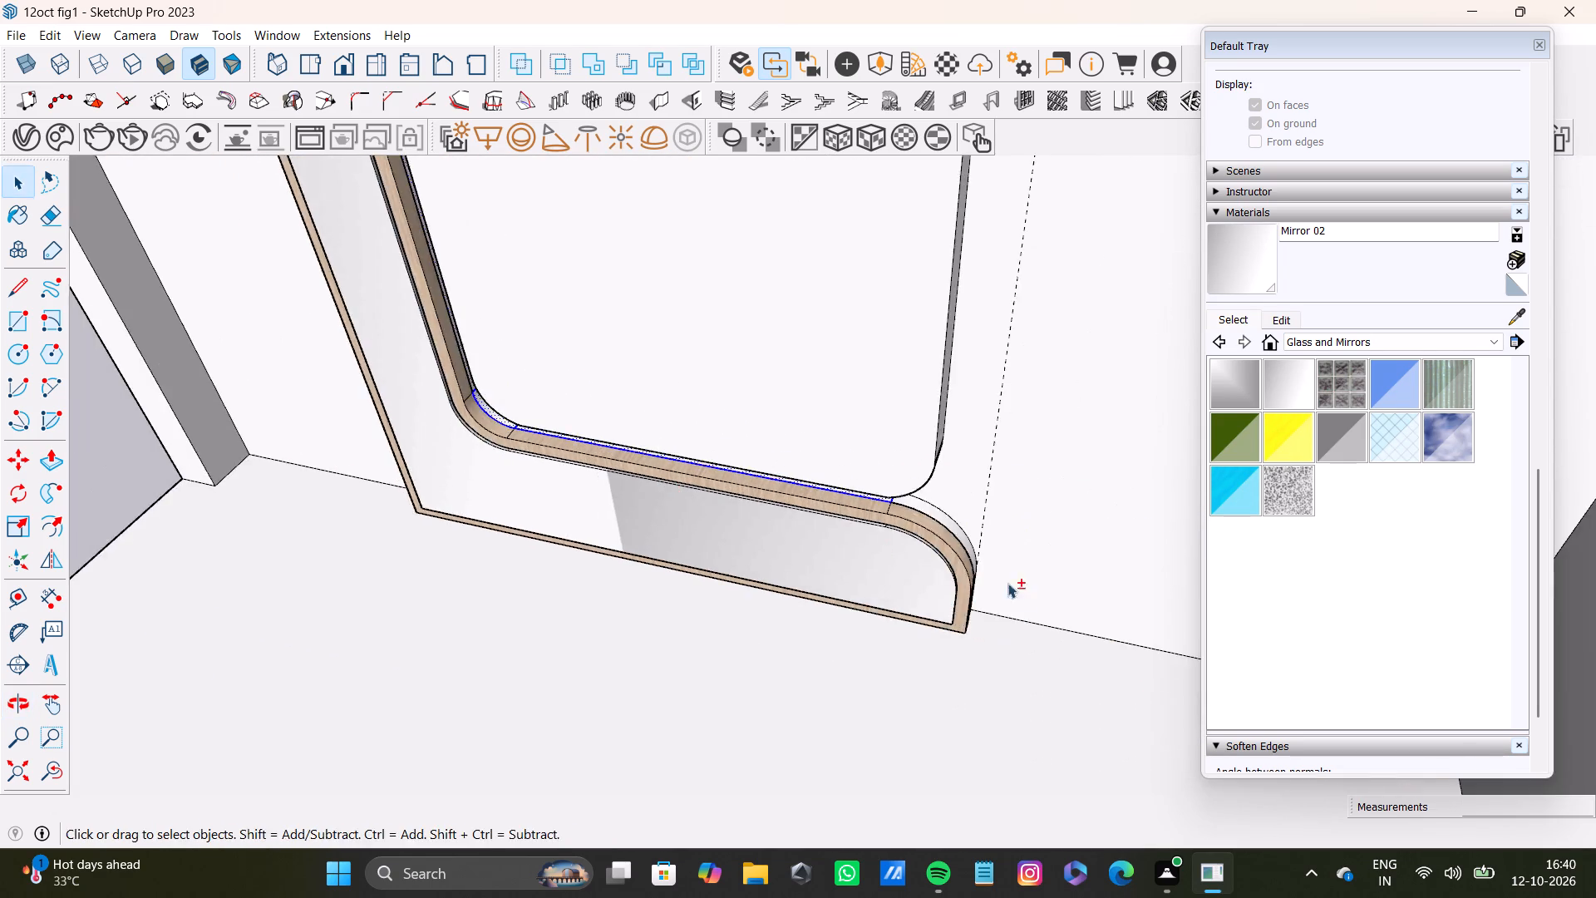
pyautogui.keyDown('shift'); pyautogui.moveTo(1022, 596); pyautogui.dragTo(751, 549, button='middle'); pyautogui.keyUp('shift')
pyautogui.keyDown('shift'); pyautogui.scroll(12, 739, 520); pyautogui.keyUp('shift')
pyautogui.keyDown('shift'); pyautogui.doubleClick(619, 464); pyautogui.keyUp('shift')
pyautogui.keyDown('shift'); pyautogui.scroll(-3, 638, 512); pyautogui.keyUp('shift')
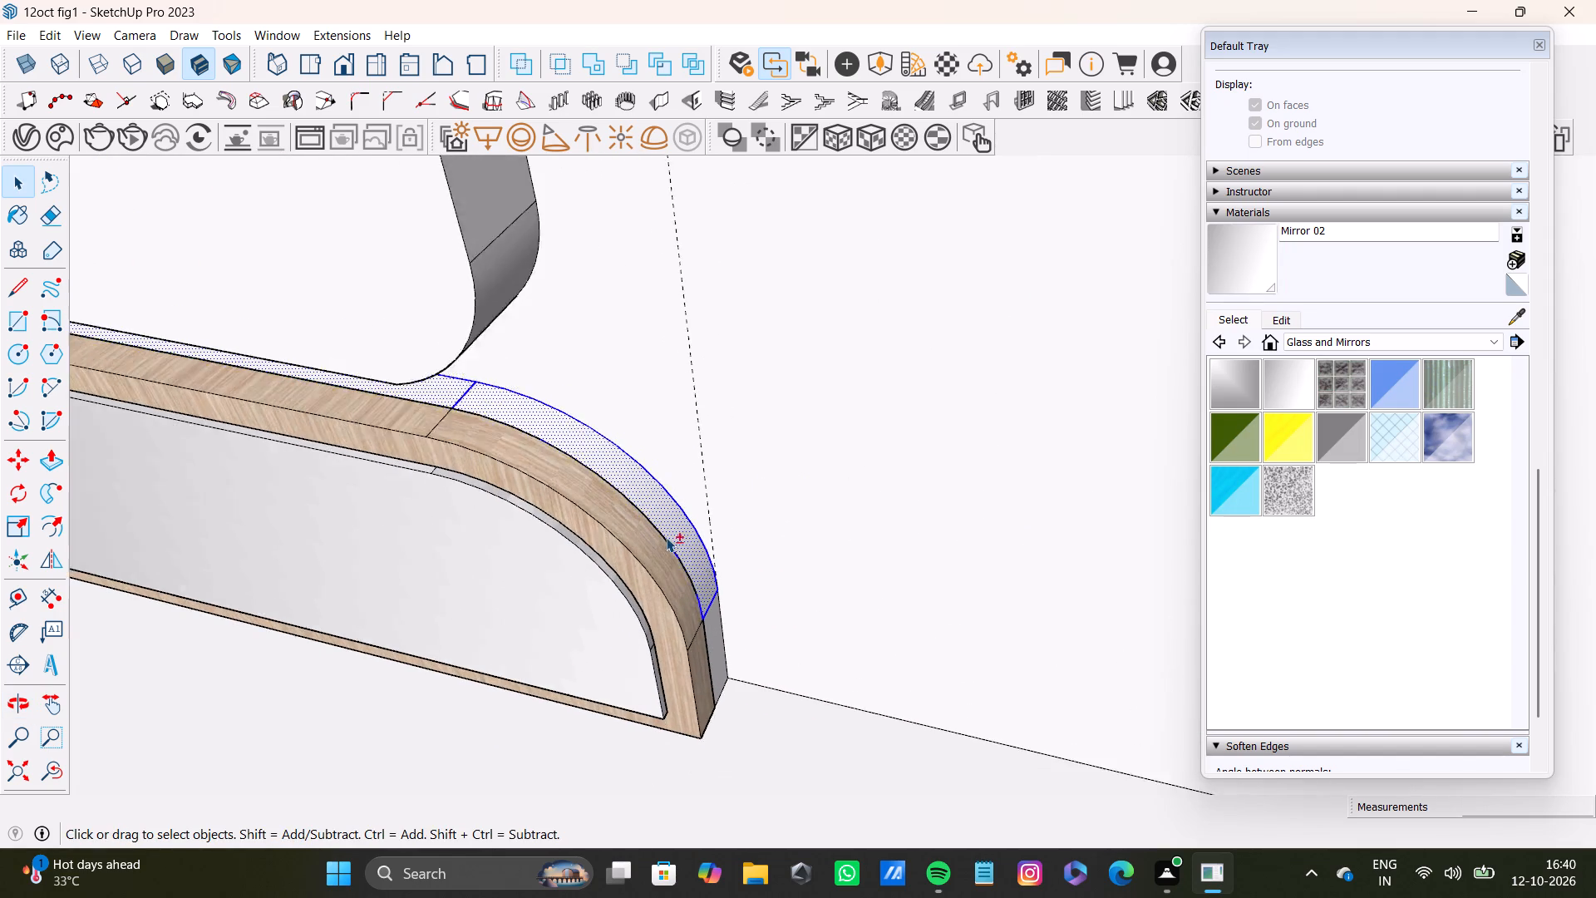
pyautogui.keyDown('shift'); pyautogui.scroll(-1, 666, 537); pyautogui.keyUp('shift')
pyautogui.keyDown('shift'); pyautogui.moveTo(706, 623); pyautogui.dragTo(727, 413, button='middle'); pyautogui.keyUp('shift')
pyautogui.keyDown('shift'); pyautogui.scroll(6, 731, 517); pyautogui.keyUp('shift')
pyautogui.keyDown('shift'); pyautogui.moveTo(739, 513); pyautogui.dragTo(598, 496, button='middle'); pyautogui.keyUp('shift')
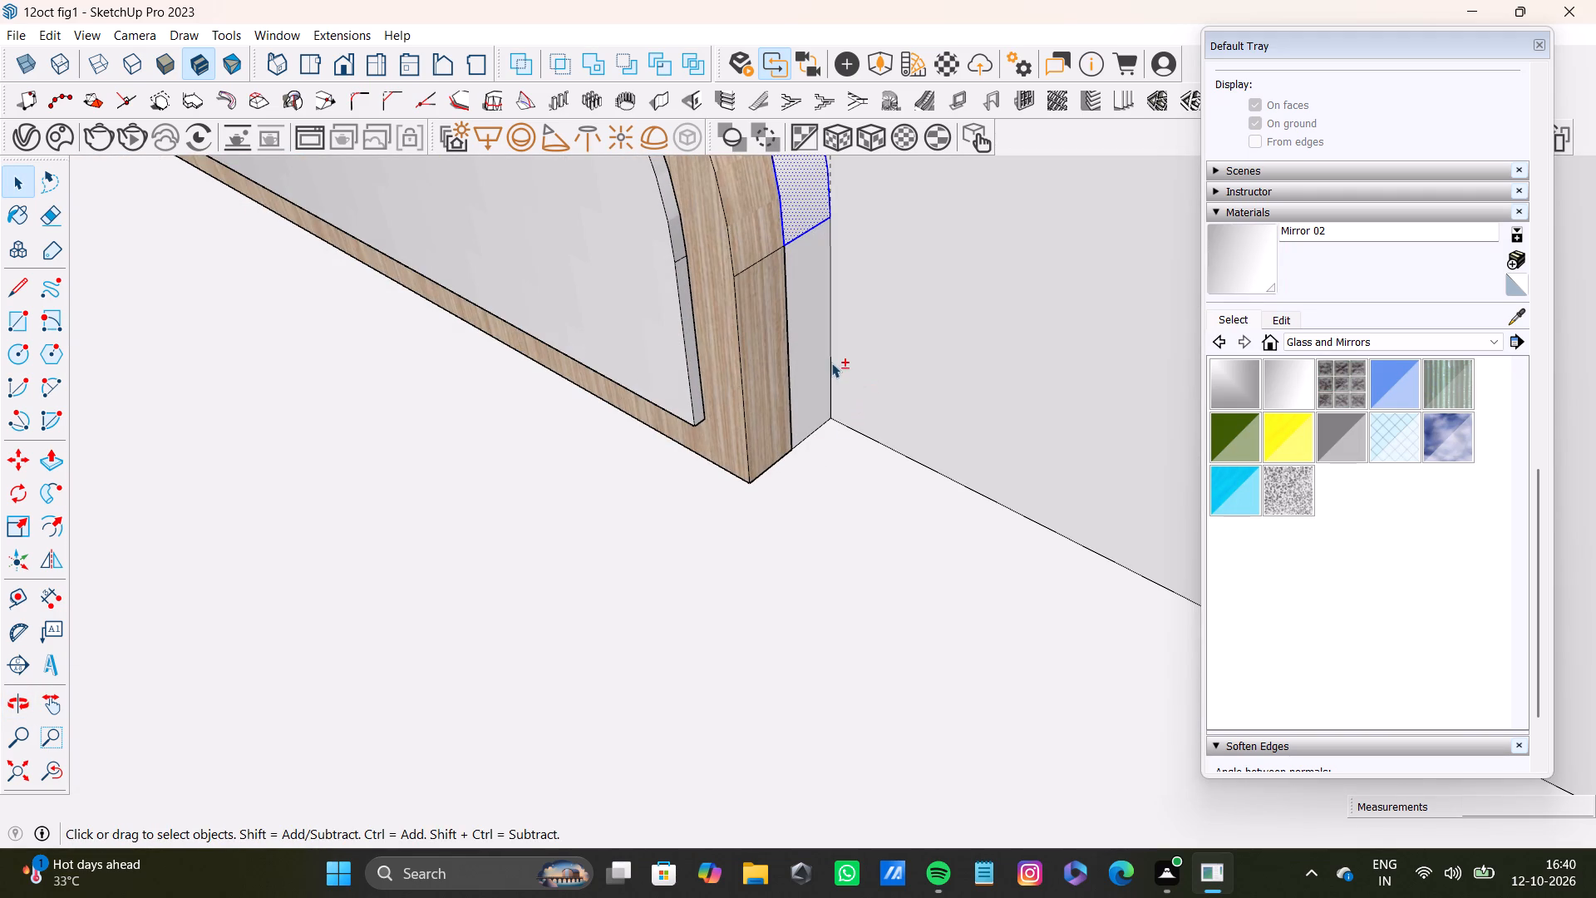
pyautogui.keyDown('shift'); pyautogui.doubleClick(820, 371); pyautogui.keyUp('shift')
# Inspect the L-shaped panel from several sides to check that all the rear band's faces are in the selection.
pyautogui.keyDown('shift'); pyautogui.scroll(-16, 801, 406); pyautogui.keyUp('shift')
pyautogui.keyDown('shift'); pyautogui.middleClick(710, 338); pyautogui.keyUp('shift')
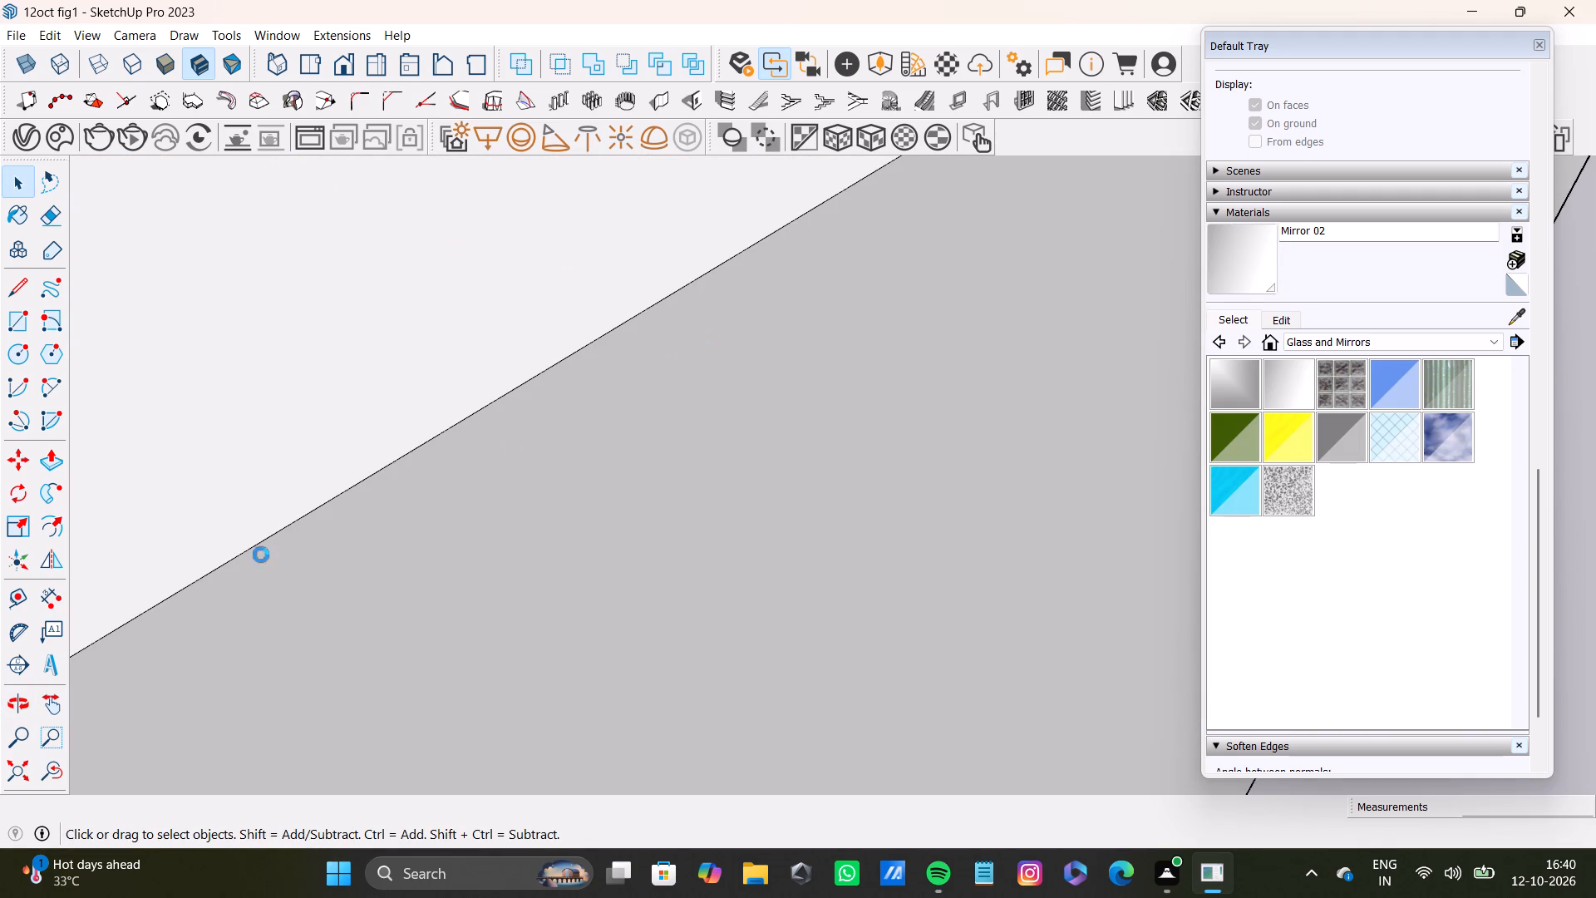
pyautogui.keyDown('shift'); pyautogui.click(61, 778); pyautogui.keyUp('shift')
pyautogui.keyDown('shift'); pyautogui.click(22, 774); pyautogui.keyUp('shift')
pyautogui.keyDown('shift'); pyautogui.moveTo(687, 674); pyautogui.dragTo(688, 676, button='middle'); pyautogui.keyUp('shift')
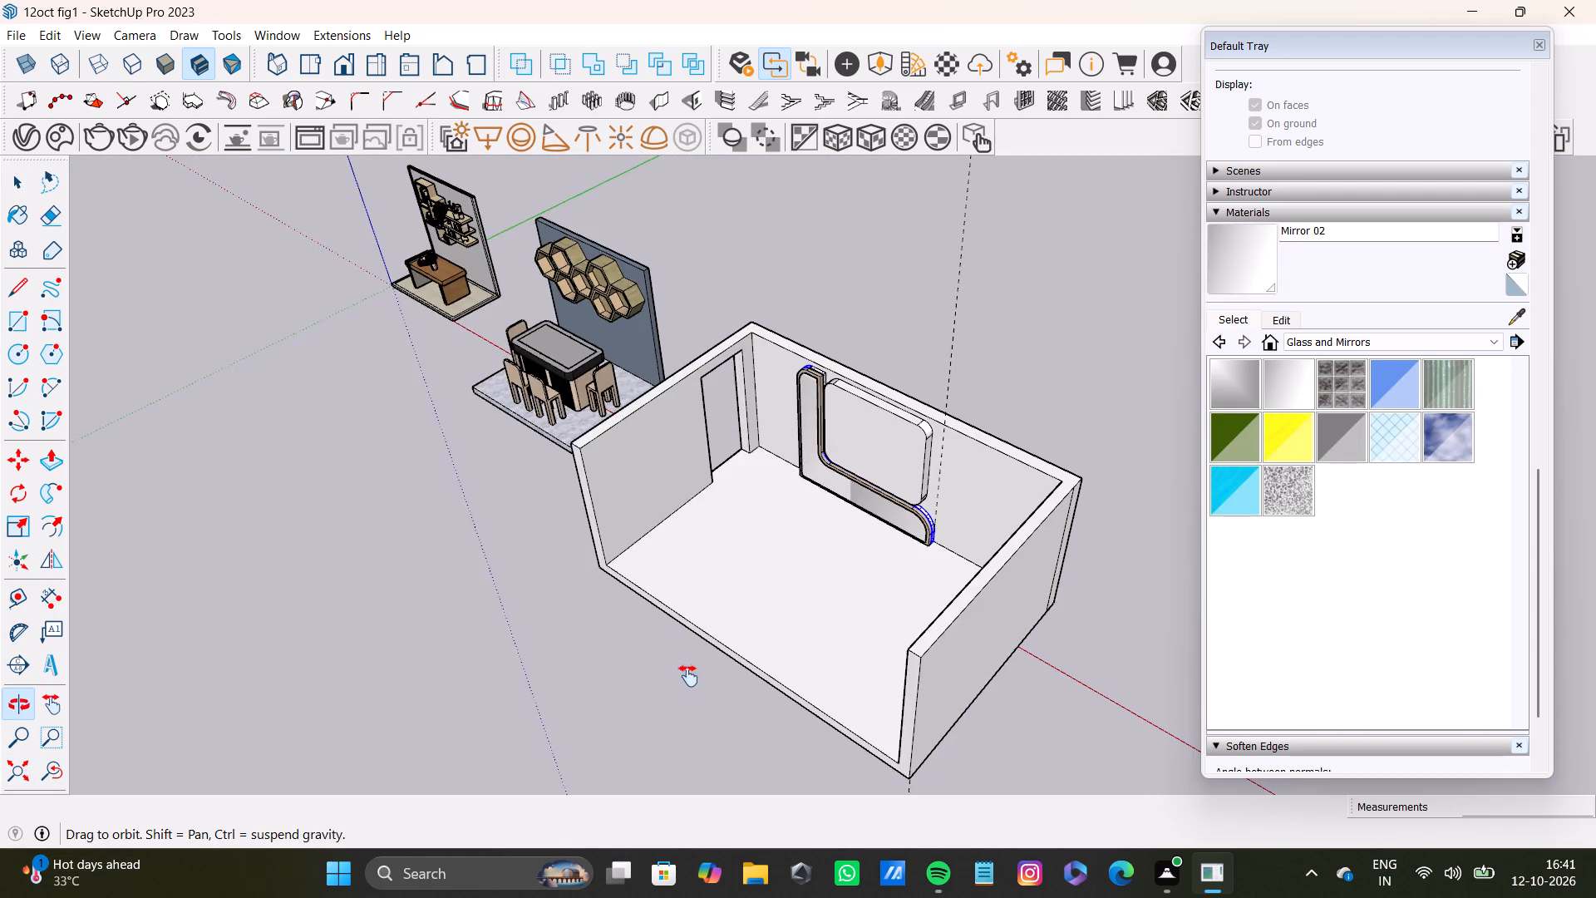
pyautogui.keyDown('shift'); pyautogui.moveTo(688, 676); pyautogui.dragTo(1088, 619, button='middle'); pyautogui.keyUp('shift')
pyautogui.keyDown('shift'); pyautogui.scroll(3, 951, 407); pyautogui.keyUp('shift')
pyautogui.keyDown('shift'); pyautogui.moveTo(932, 367); pyautogui.dragTo(587, 686, button='middle'); pyautogui.keyUp('shift')
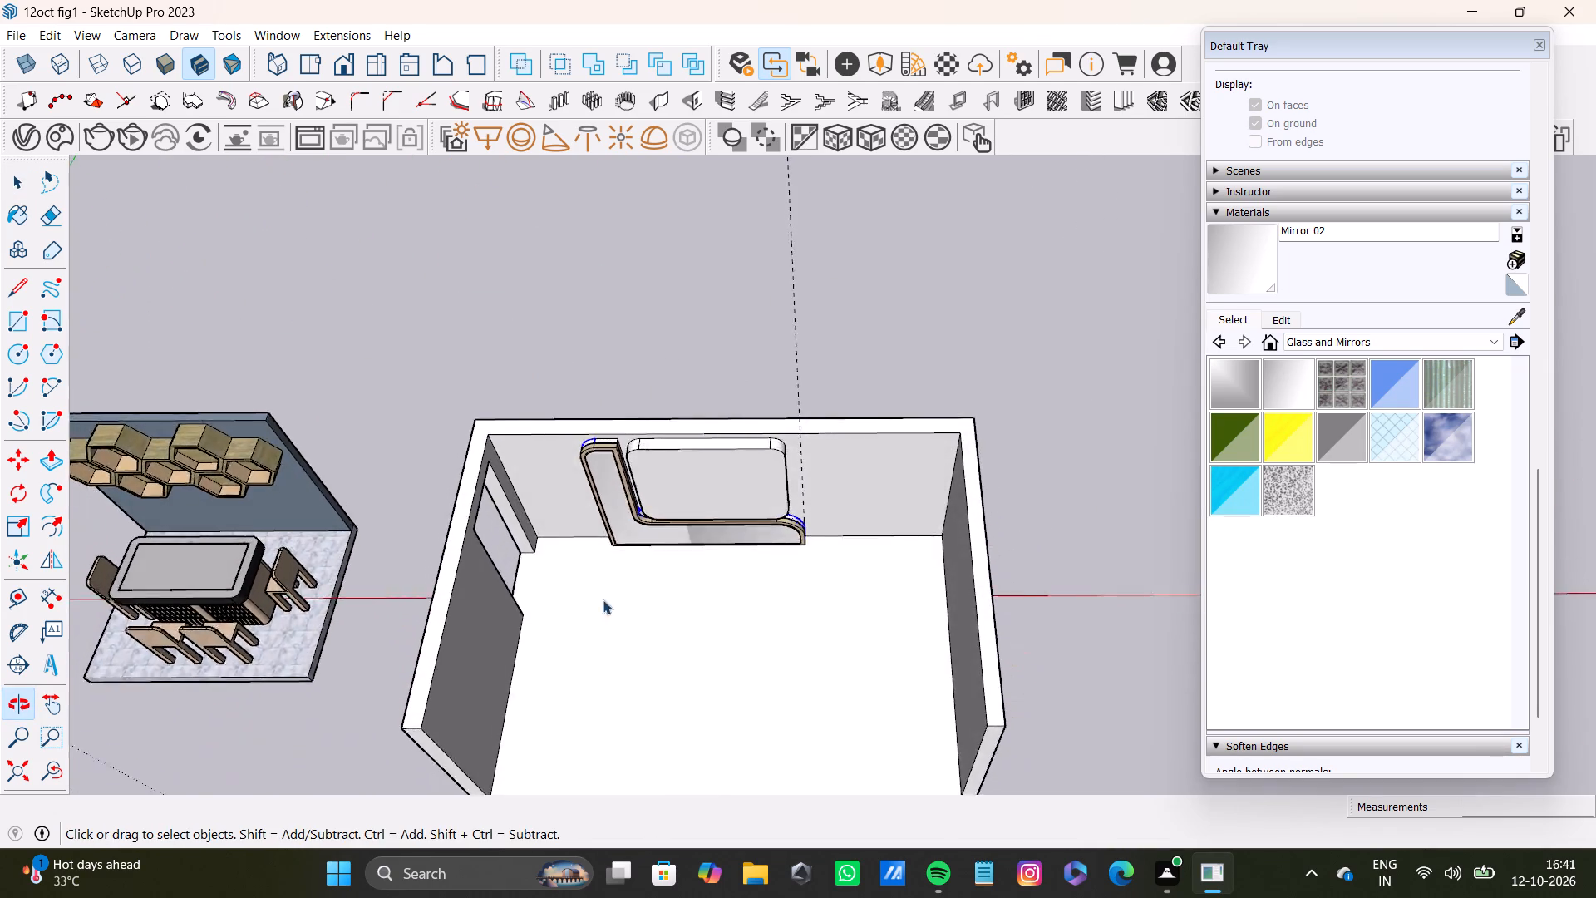
pyautogui.scroll(20, 624, 501)
pyautogui.scroll(1, 624, 501)
pyautogui.moveTo(648, 394); pyautogui.dragTo(629, 522, button='middle')
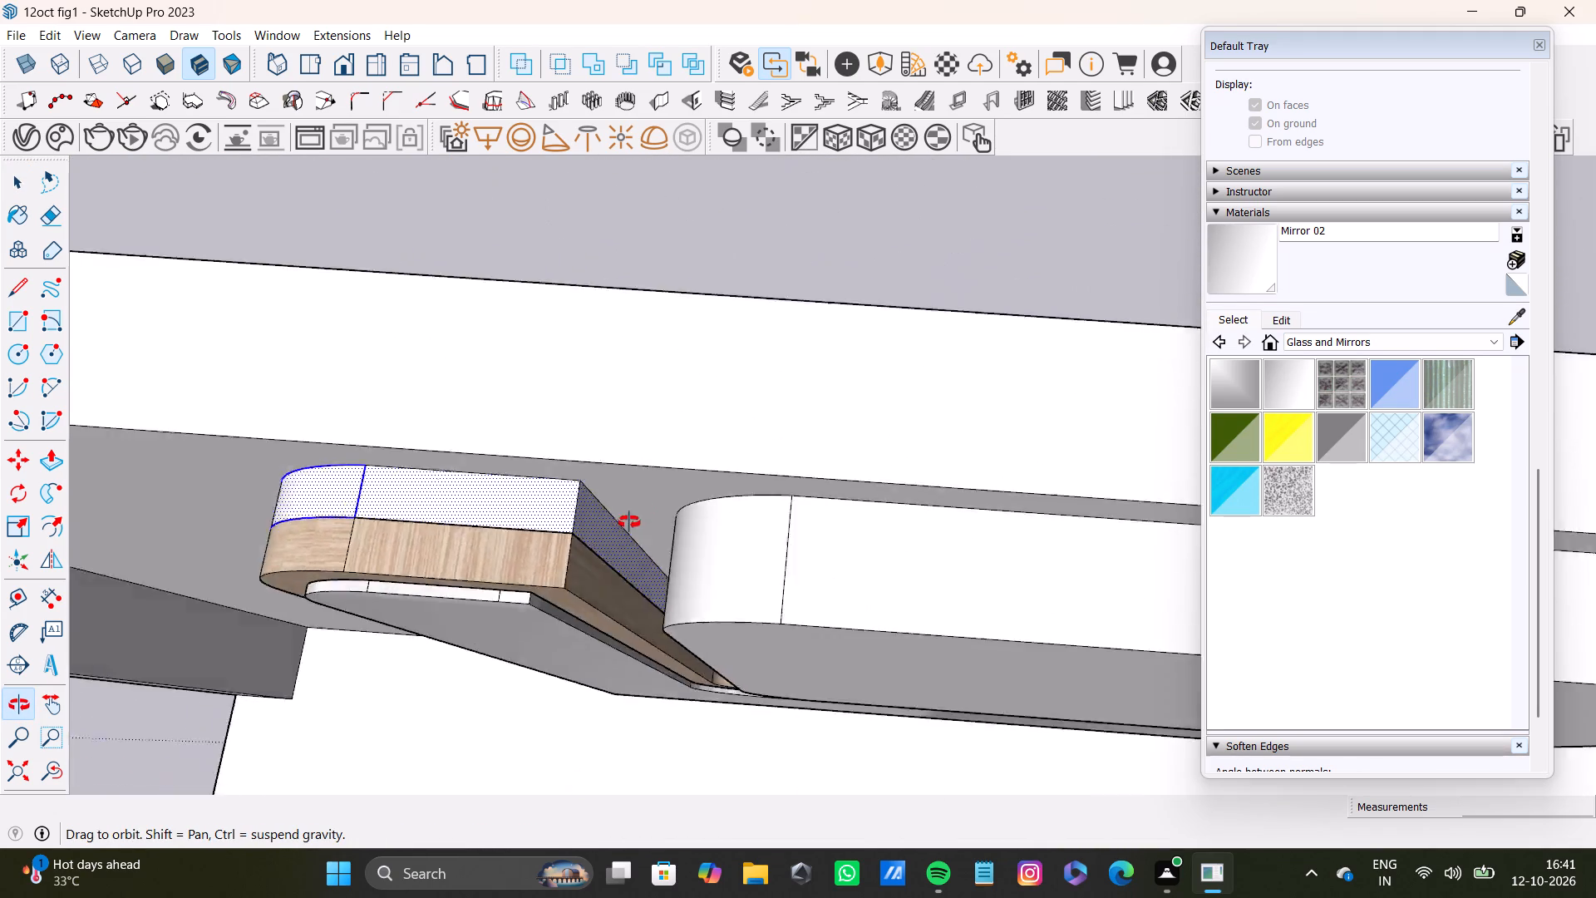
pyautogui.moveTo(629, 522); pyautogui.dragTo(800, 476, button='middle')
pyautogui.scroll(-8, 760, 536)
pyautogui.keyDown('shift'); pyautogui.moveTo(725, 578); pyautogui.dragTo(933, 365, button='middle'); pyautogui.keyUp('shift')
pyautogui.scroll(1, 765, 470)
pyautogui.moveTo(774, 466); pyautogui.dragTo(947, 304, button='middle')
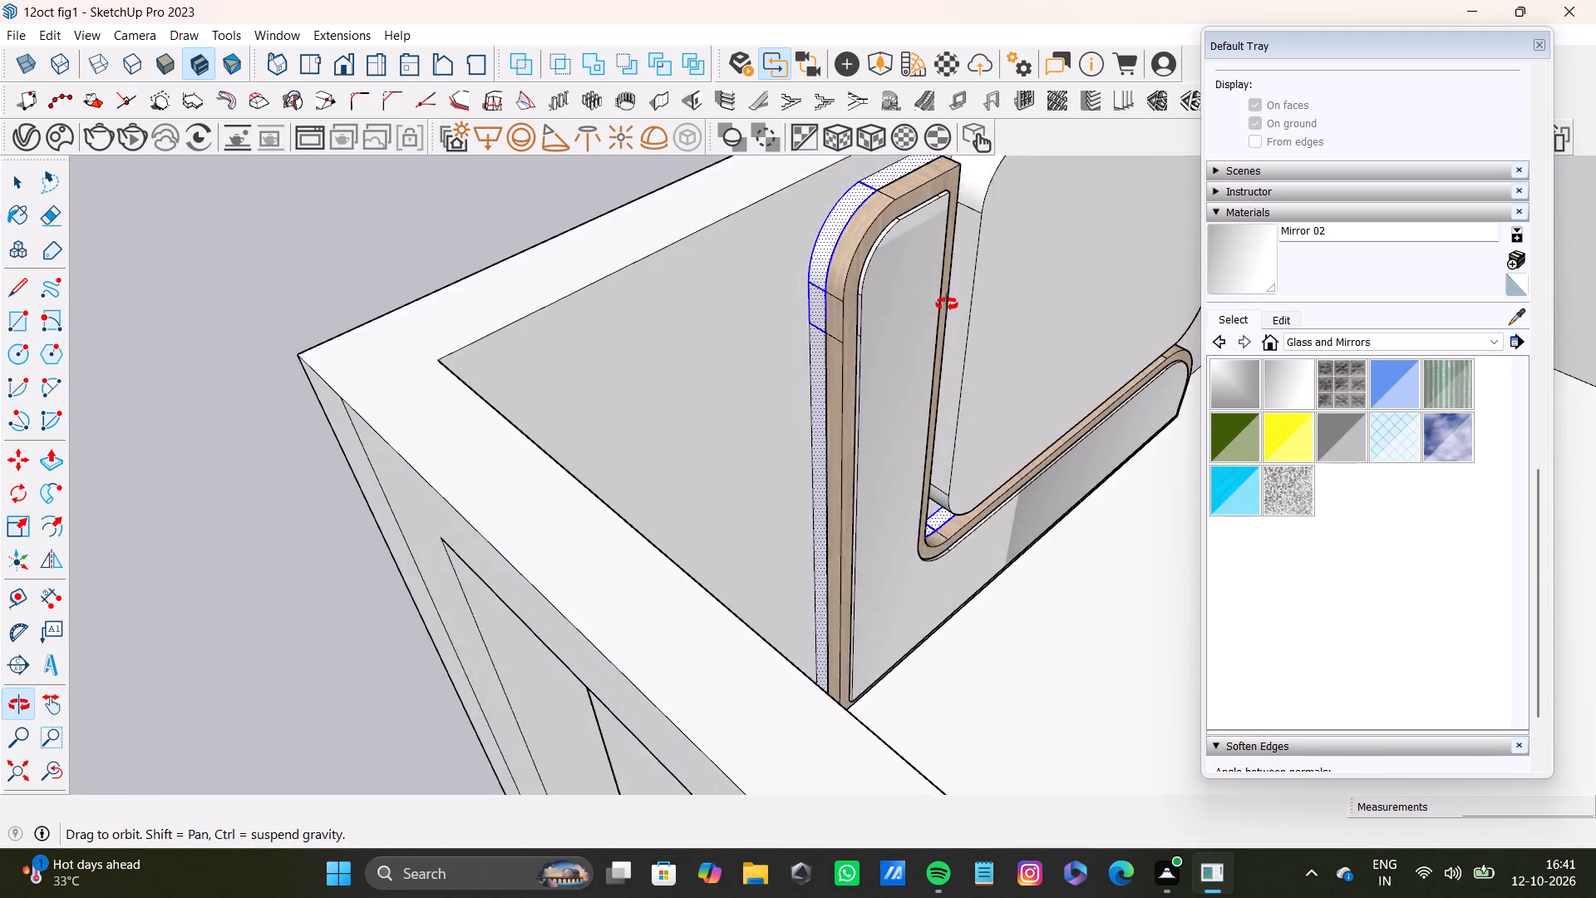
pyautogui.moveTo(947, 304); pyautogui.dragTo(420, 408, button='middle')
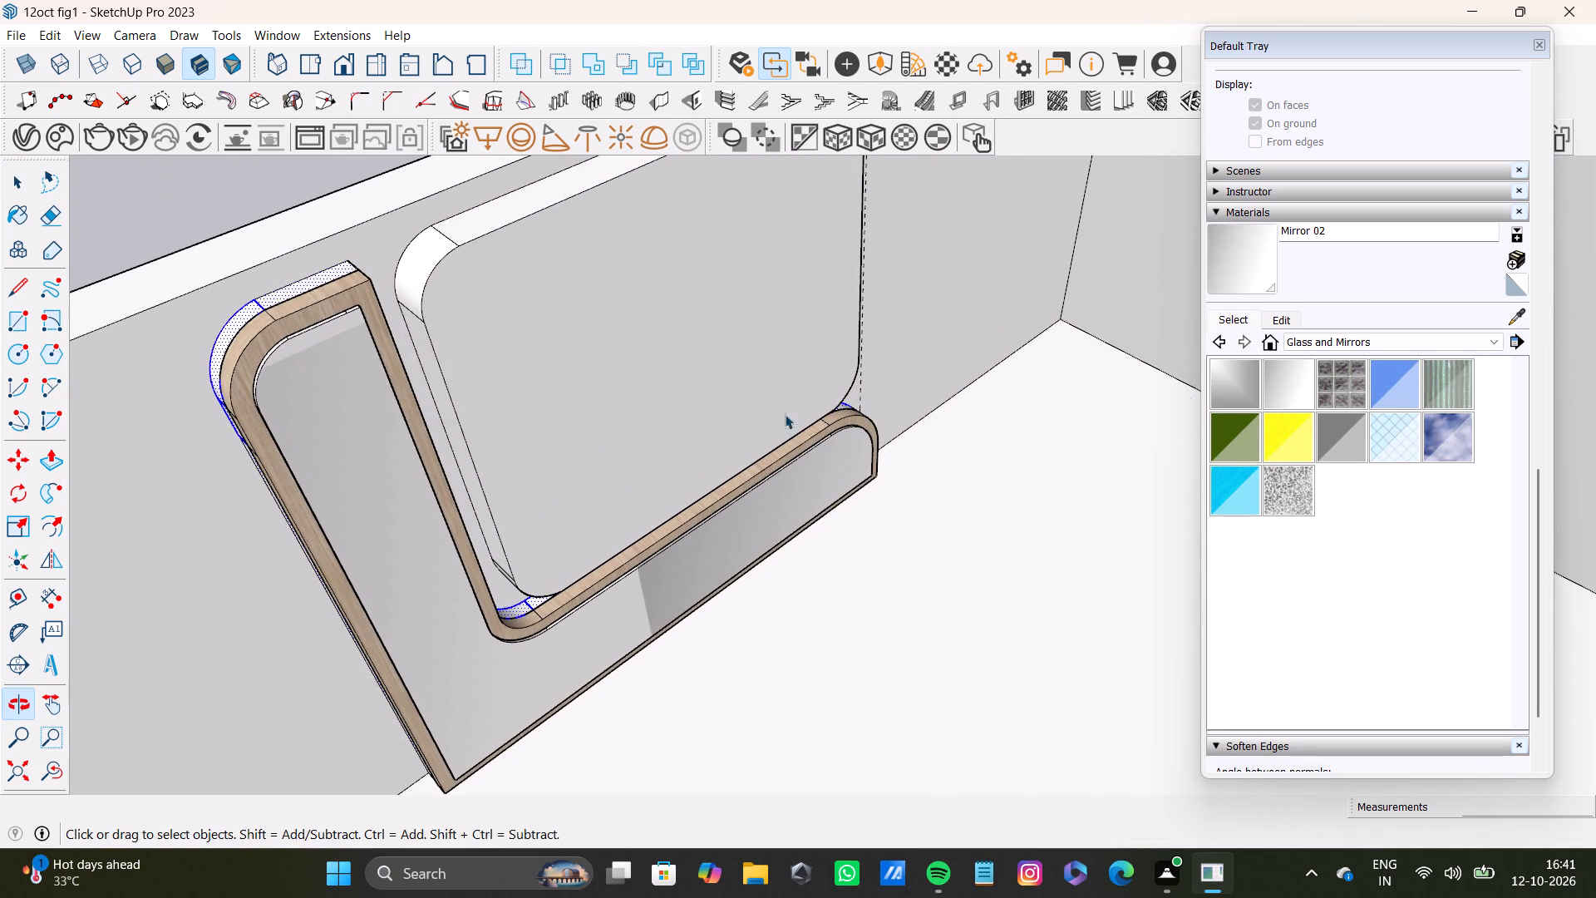
# Switch the material library to the Colors collection and browse to its pink and gray swatches.
pyautogui.click(1315, 339)
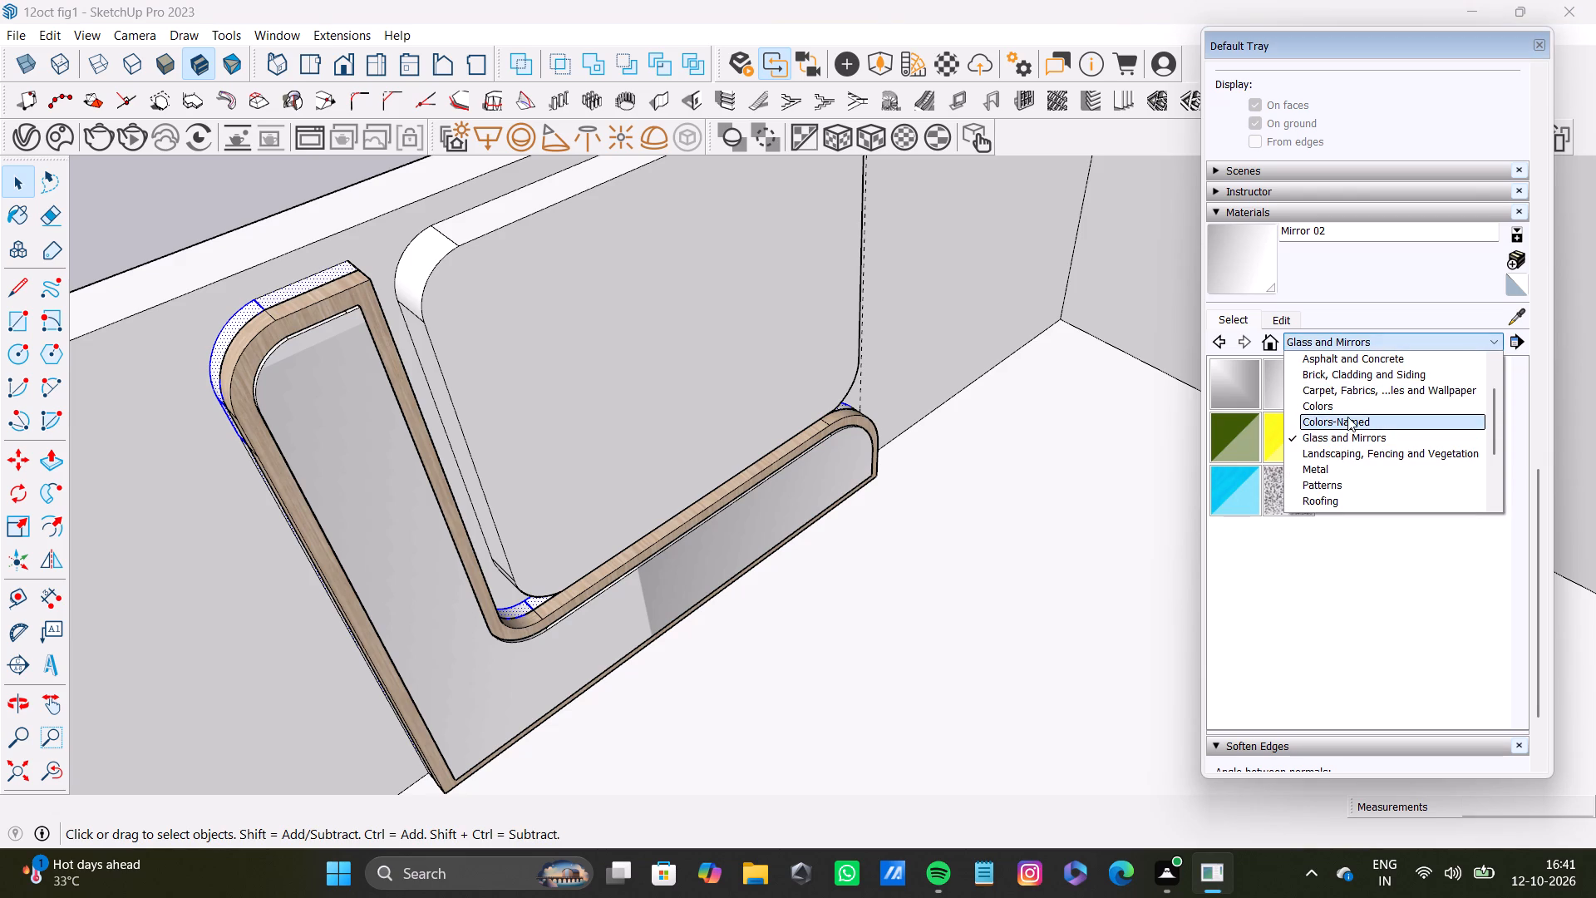
pyautogui.click(1346, 406)
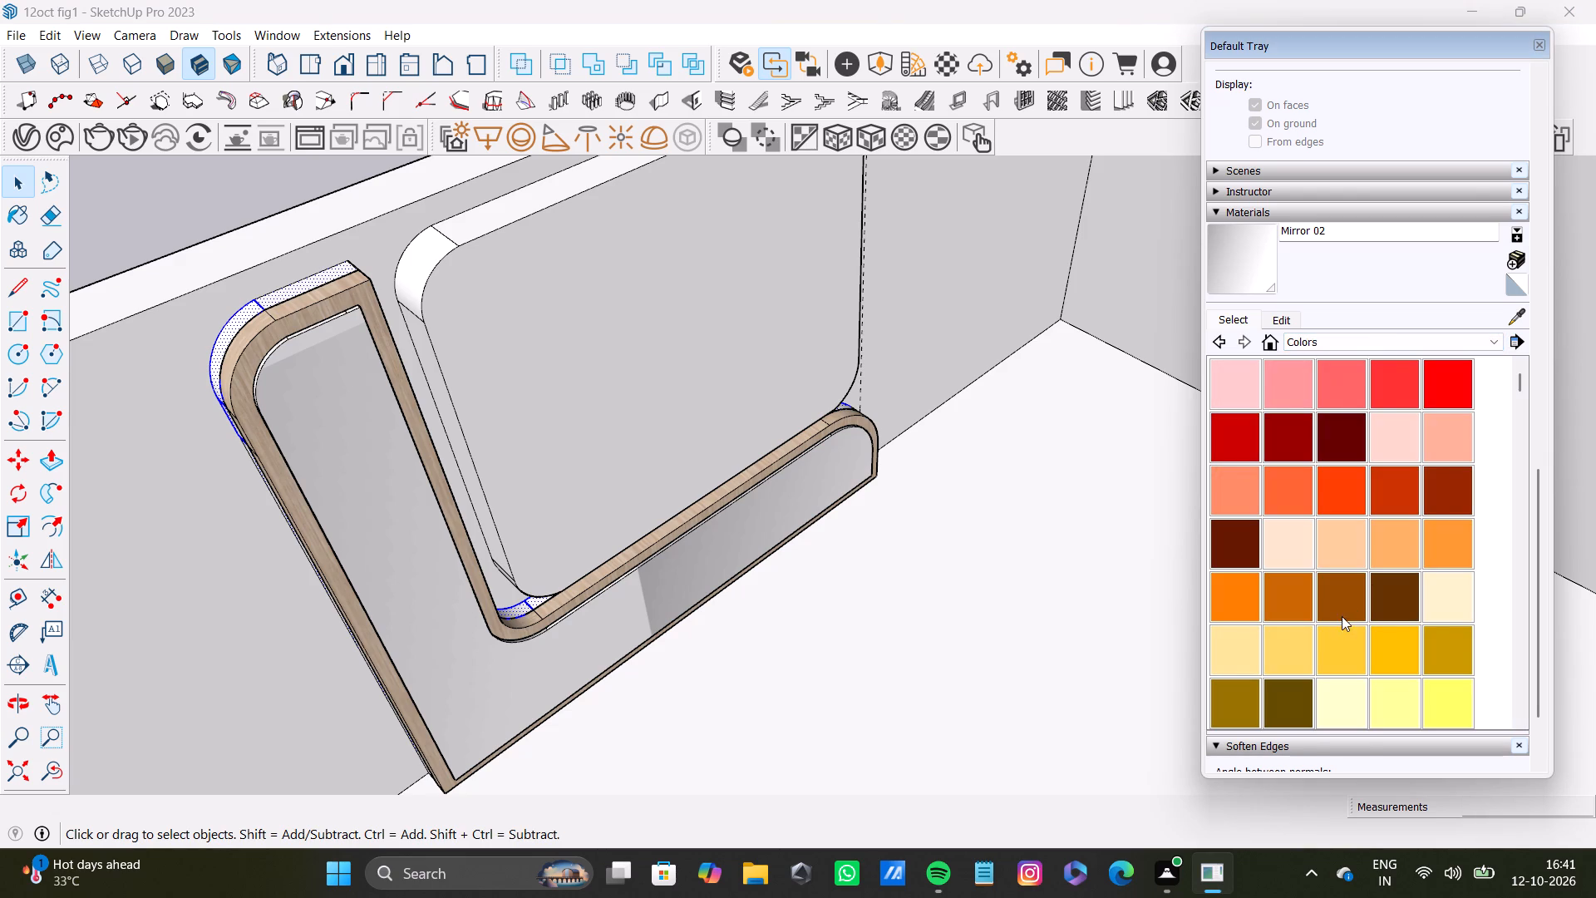
pyautogui.scroll(-13, 1342, 615)
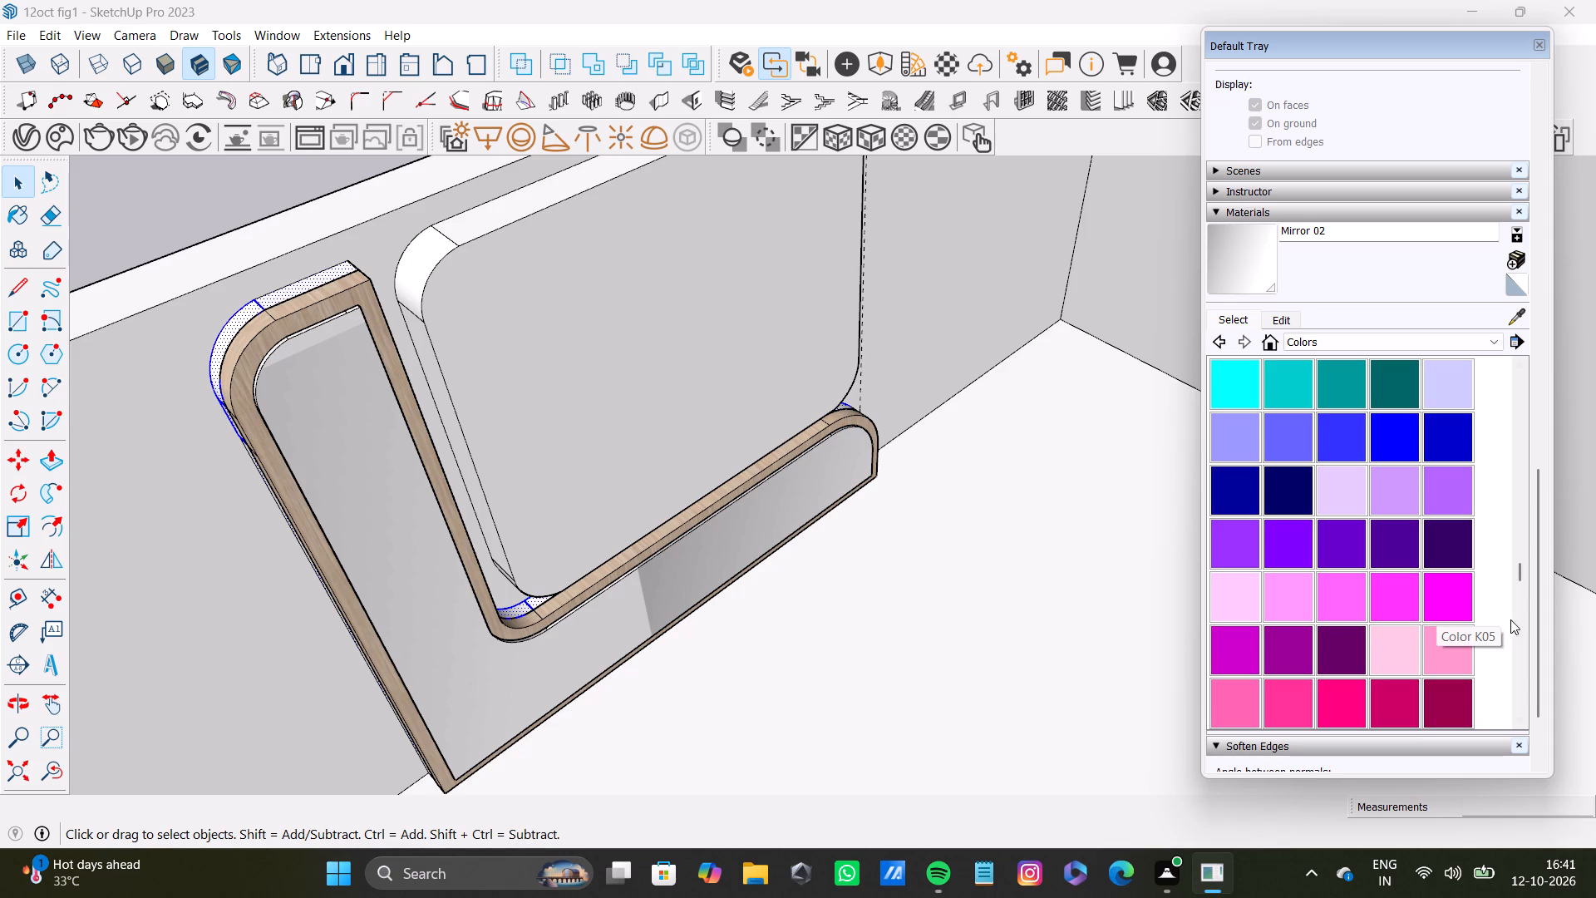
pyautogui.scroll(-4, 1433, 611)
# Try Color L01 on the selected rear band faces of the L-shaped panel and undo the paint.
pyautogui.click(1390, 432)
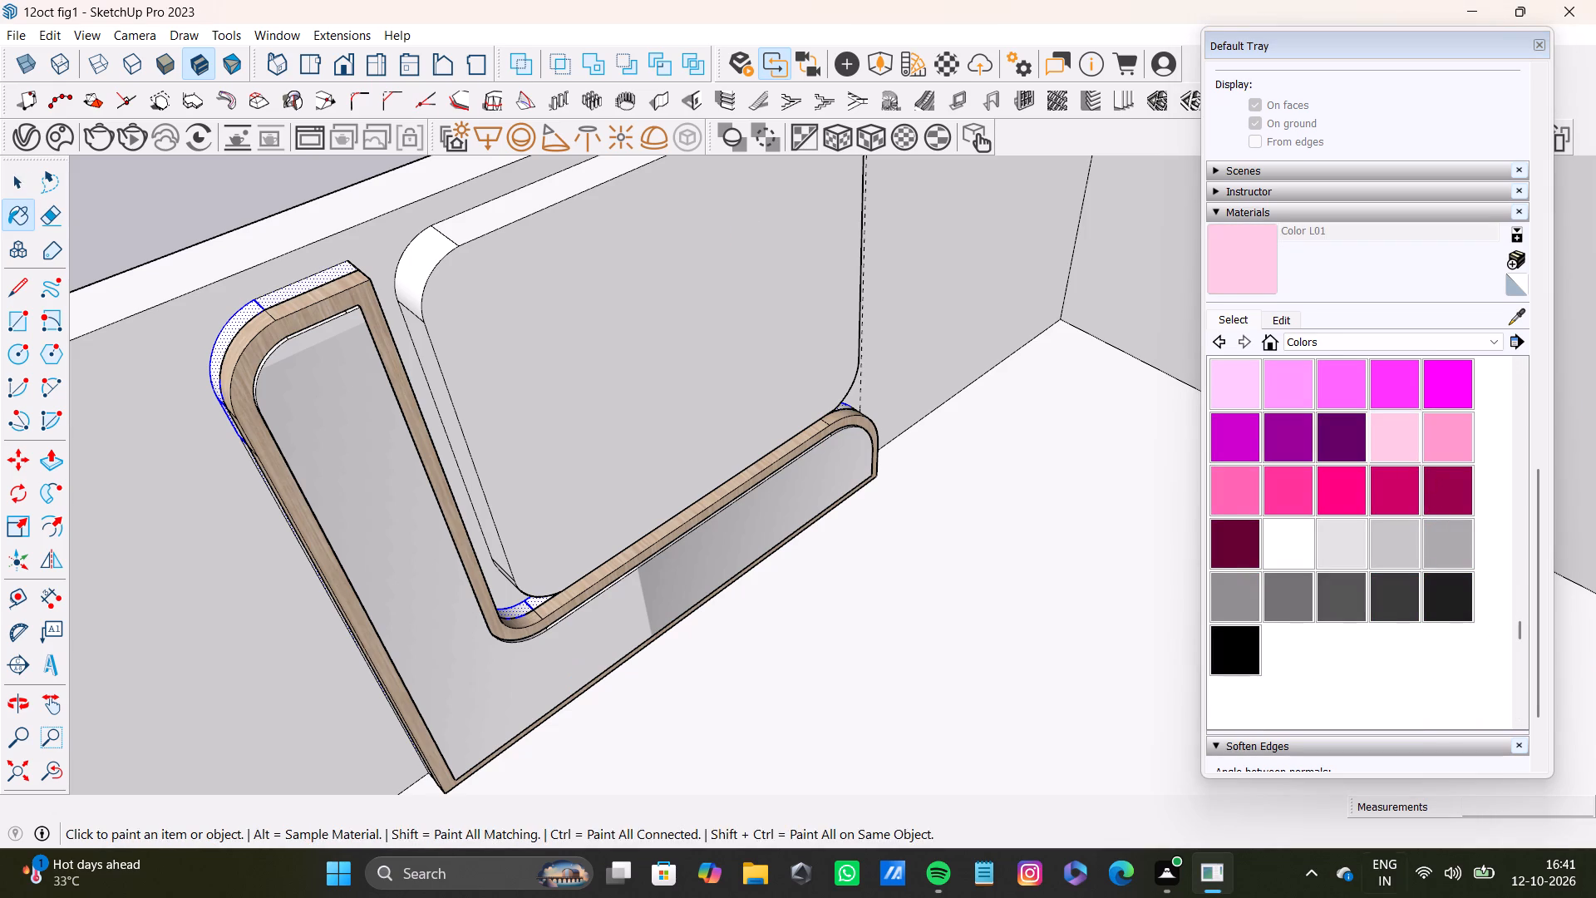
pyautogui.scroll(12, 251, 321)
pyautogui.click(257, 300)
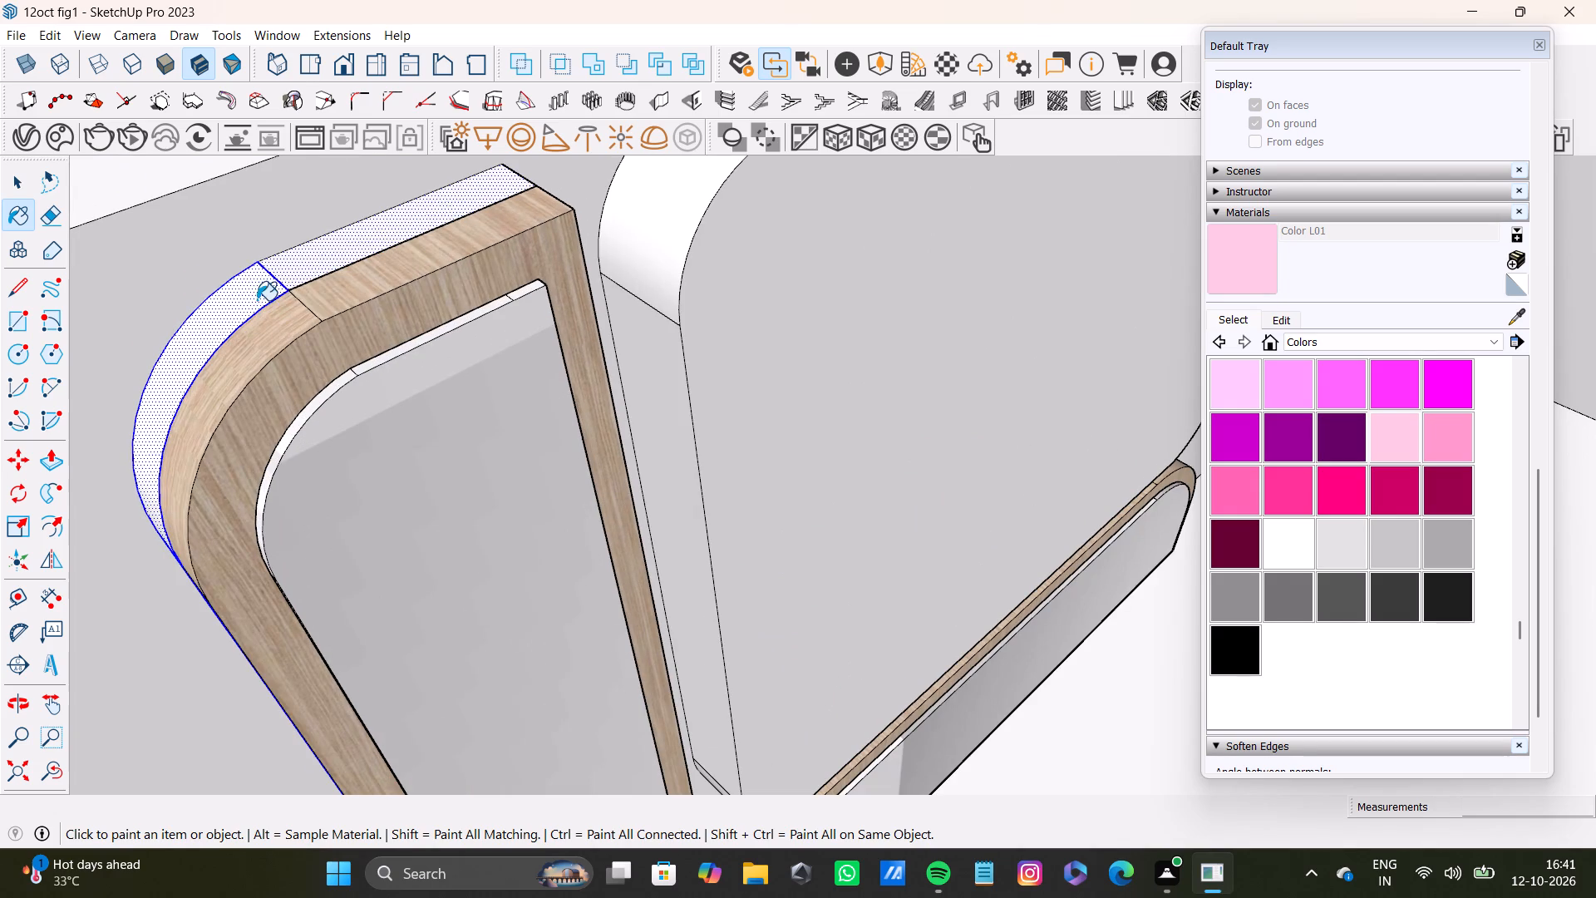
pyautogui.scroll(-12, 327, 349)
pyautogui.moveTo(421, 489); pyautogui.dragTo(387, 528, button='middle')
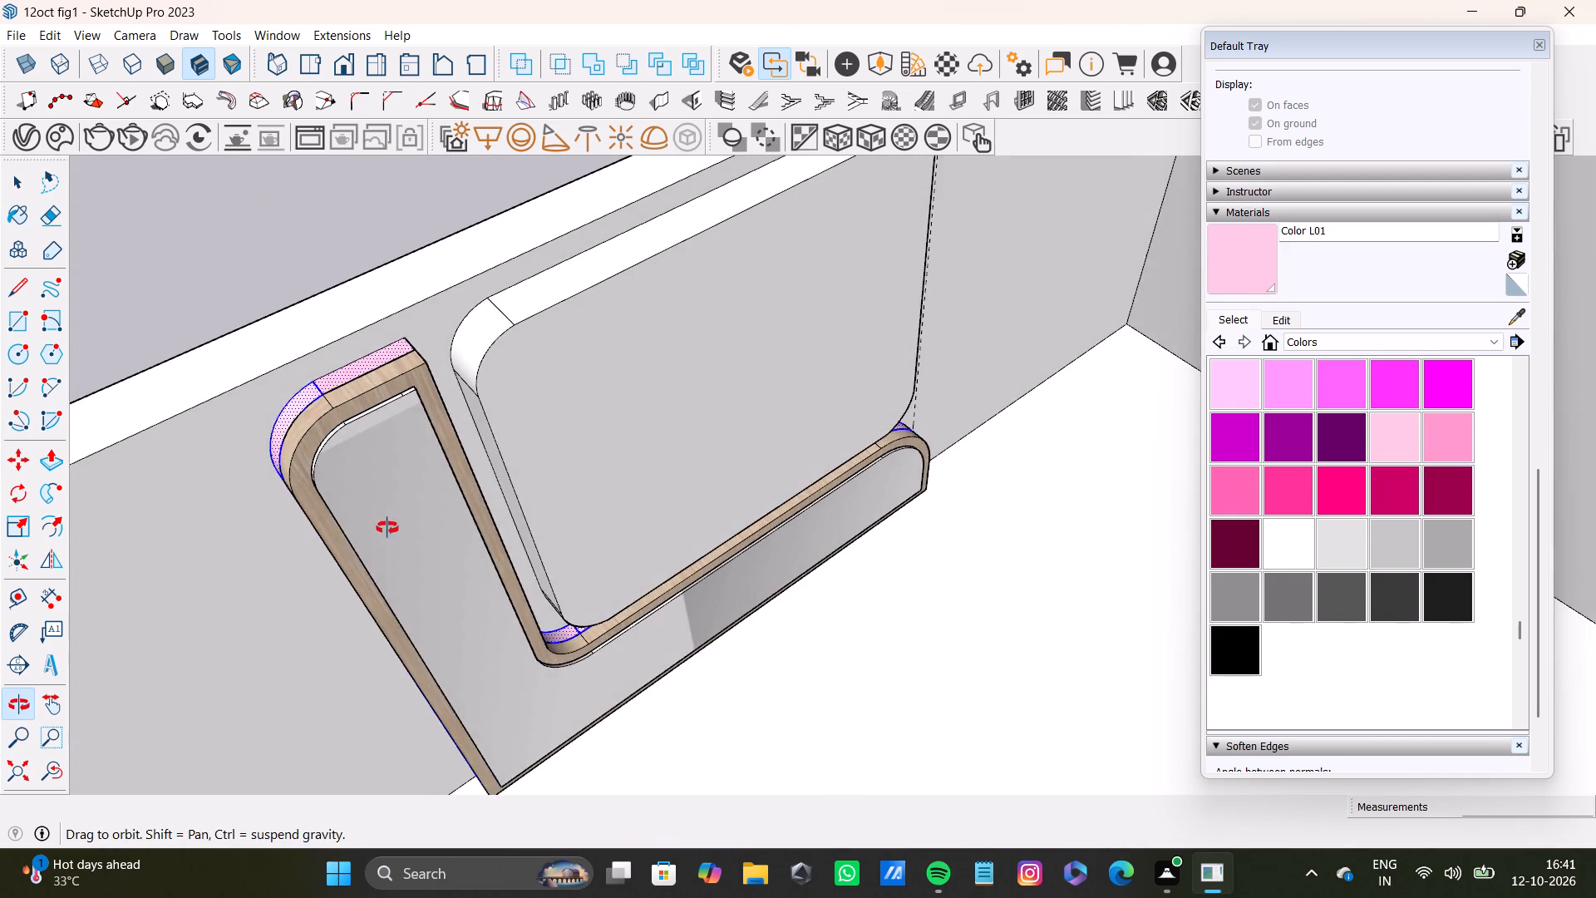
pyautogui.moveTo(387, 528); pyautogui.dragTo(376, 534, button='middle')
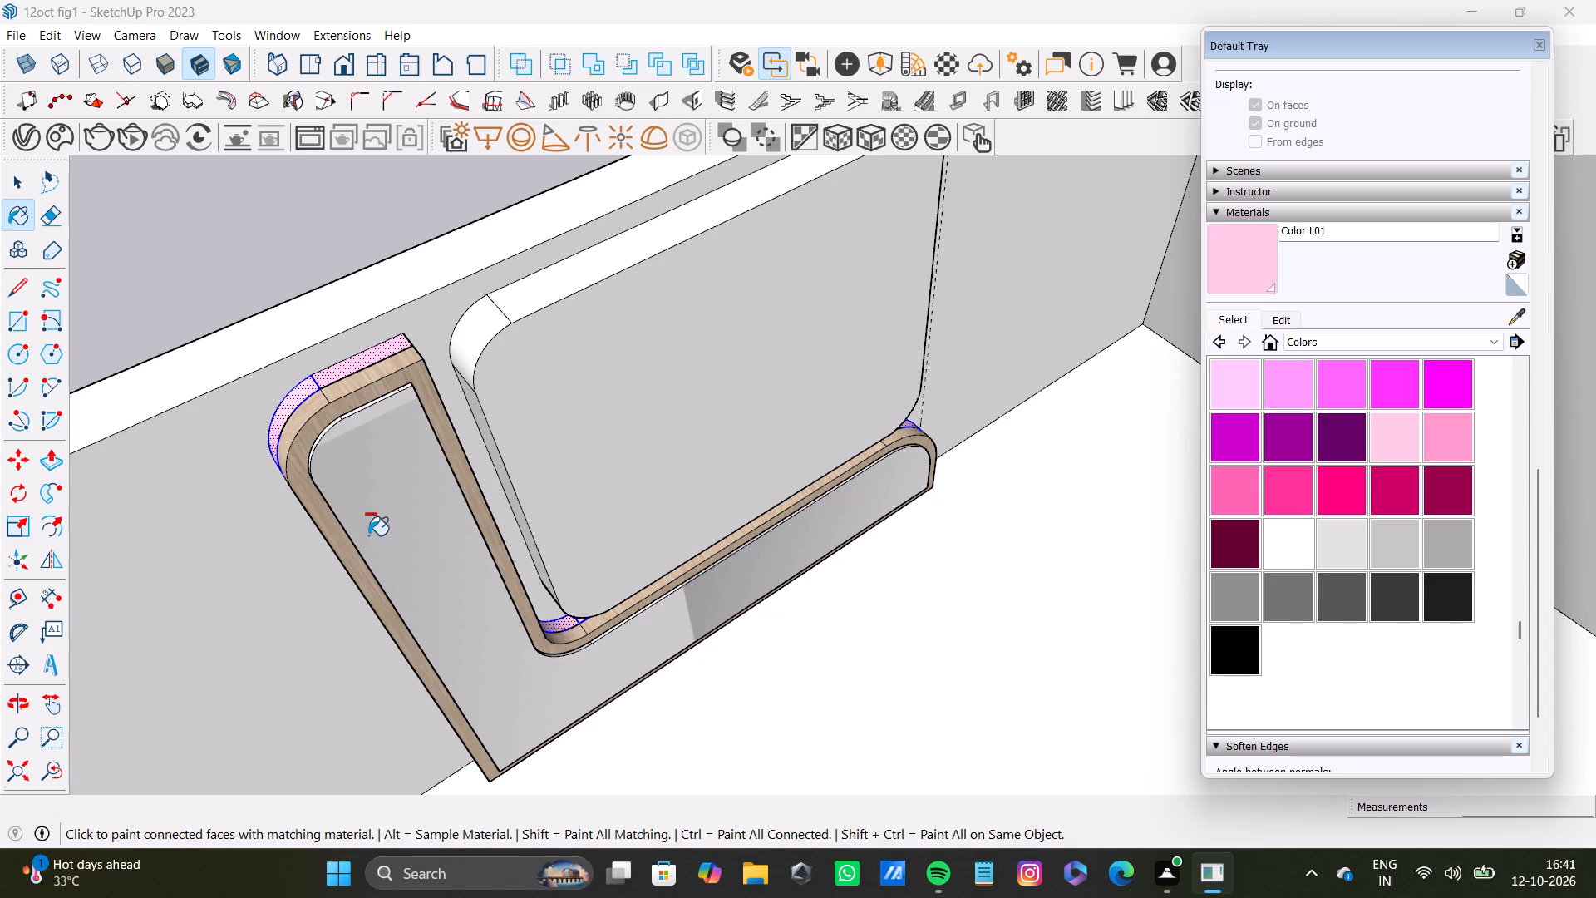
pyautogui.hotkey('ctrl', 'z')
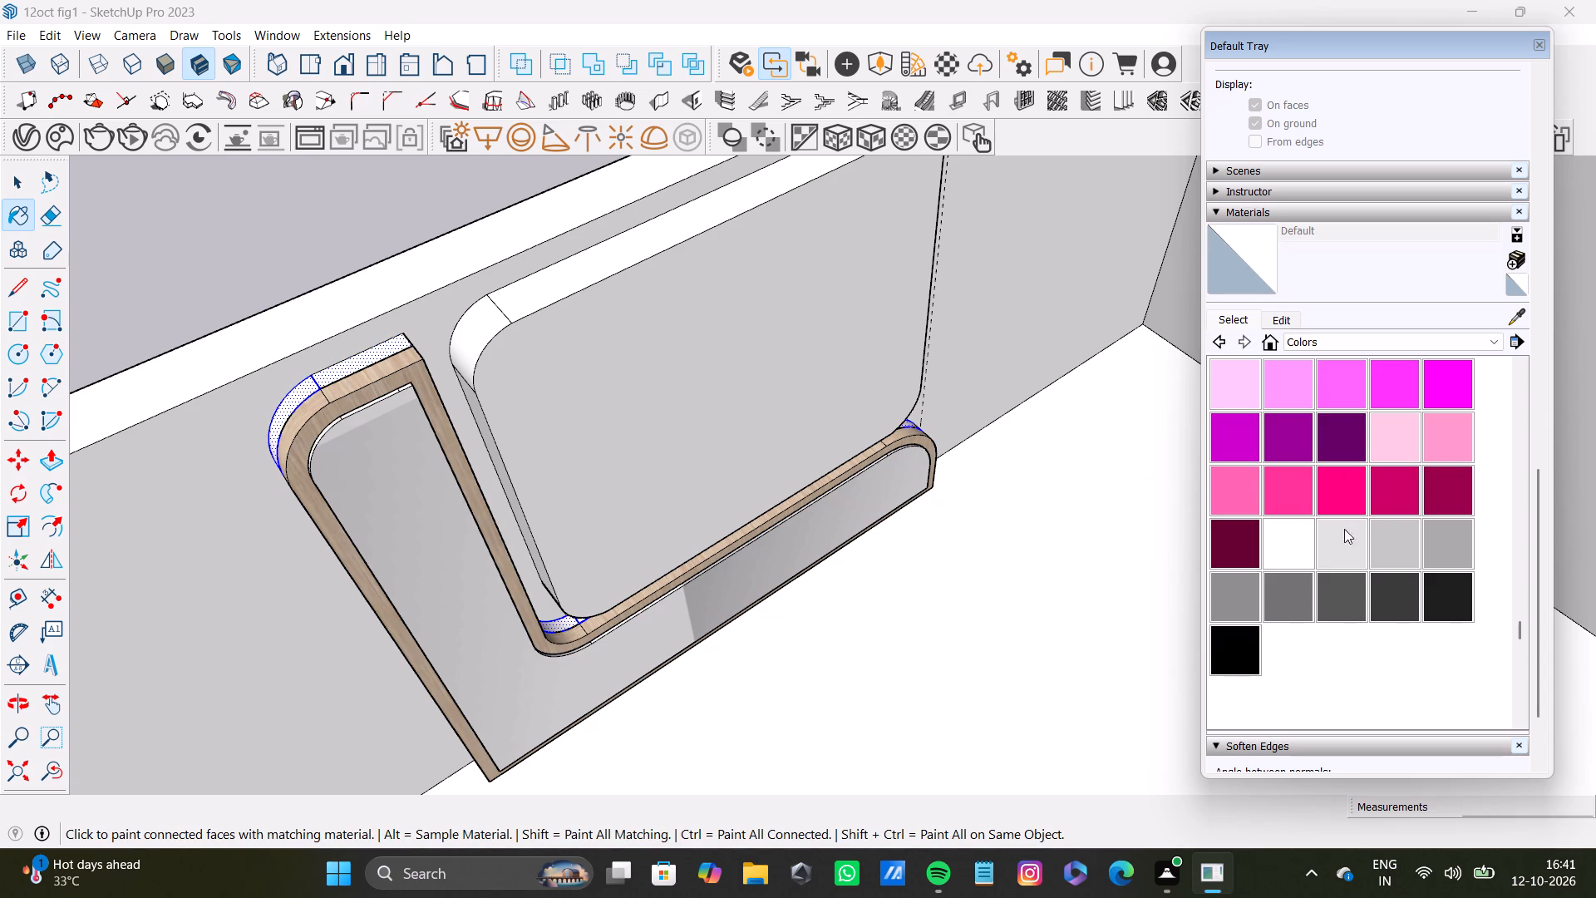
# Paint the selected rear band faces of the L-shaped panel with Color M02 from the Colors collection.
pyautogui.scroll(1, 1343, 537)
pyautogui.click(1396, 602)
pyautogui.scroll(4, 341, 411)
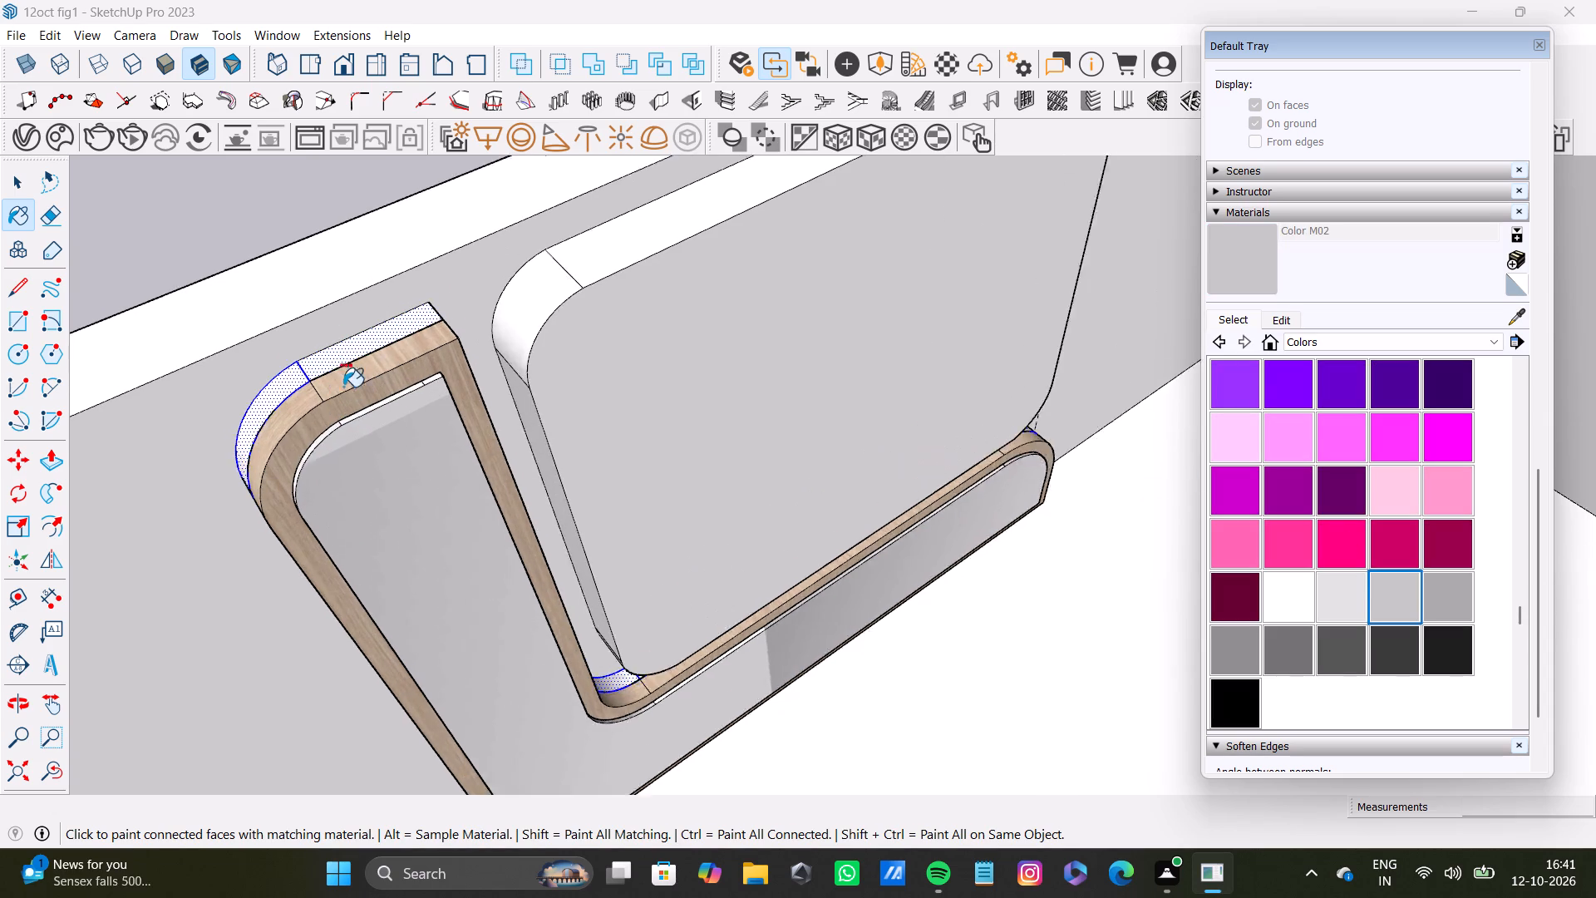
pyautogui.scroll(4, 343, 387)
pyautogui.click(349, 352)
pyautogui.scroll(-8, 490, 449)
pyautogui.moveTo(720, 605); pyautogui.dragTo(417, 467, button='middle')
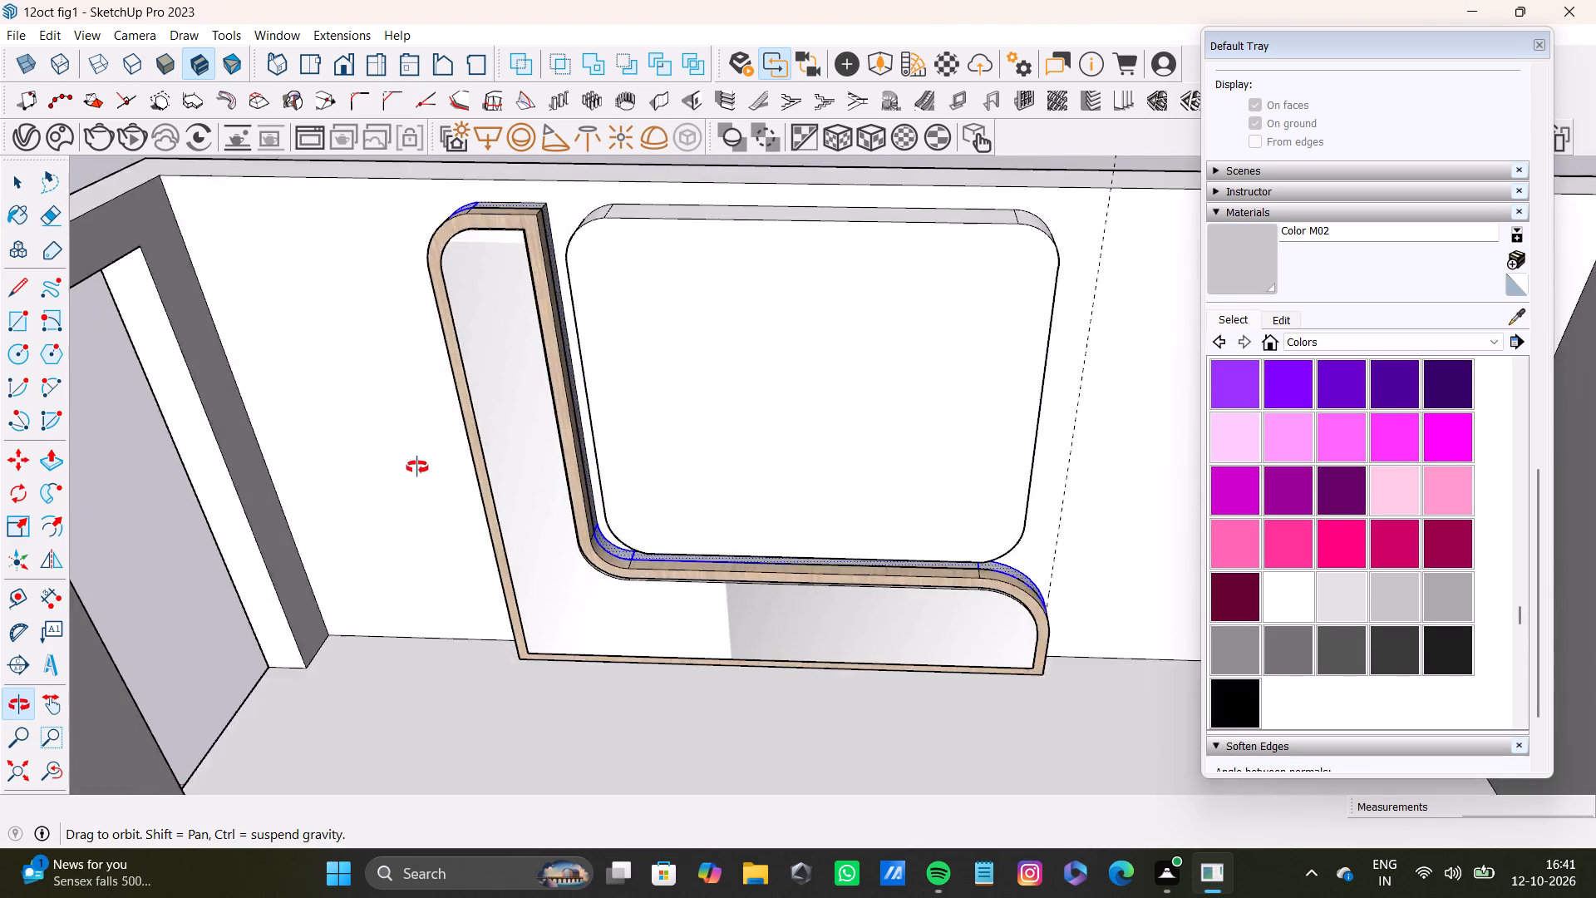
# Repaint the selected rear band faces of the L-shaped panel with Color E01 from the Colors collection.
pyautogui.moveTo(417, 467); pyautogui.dragTo(558, 718, button='middle')
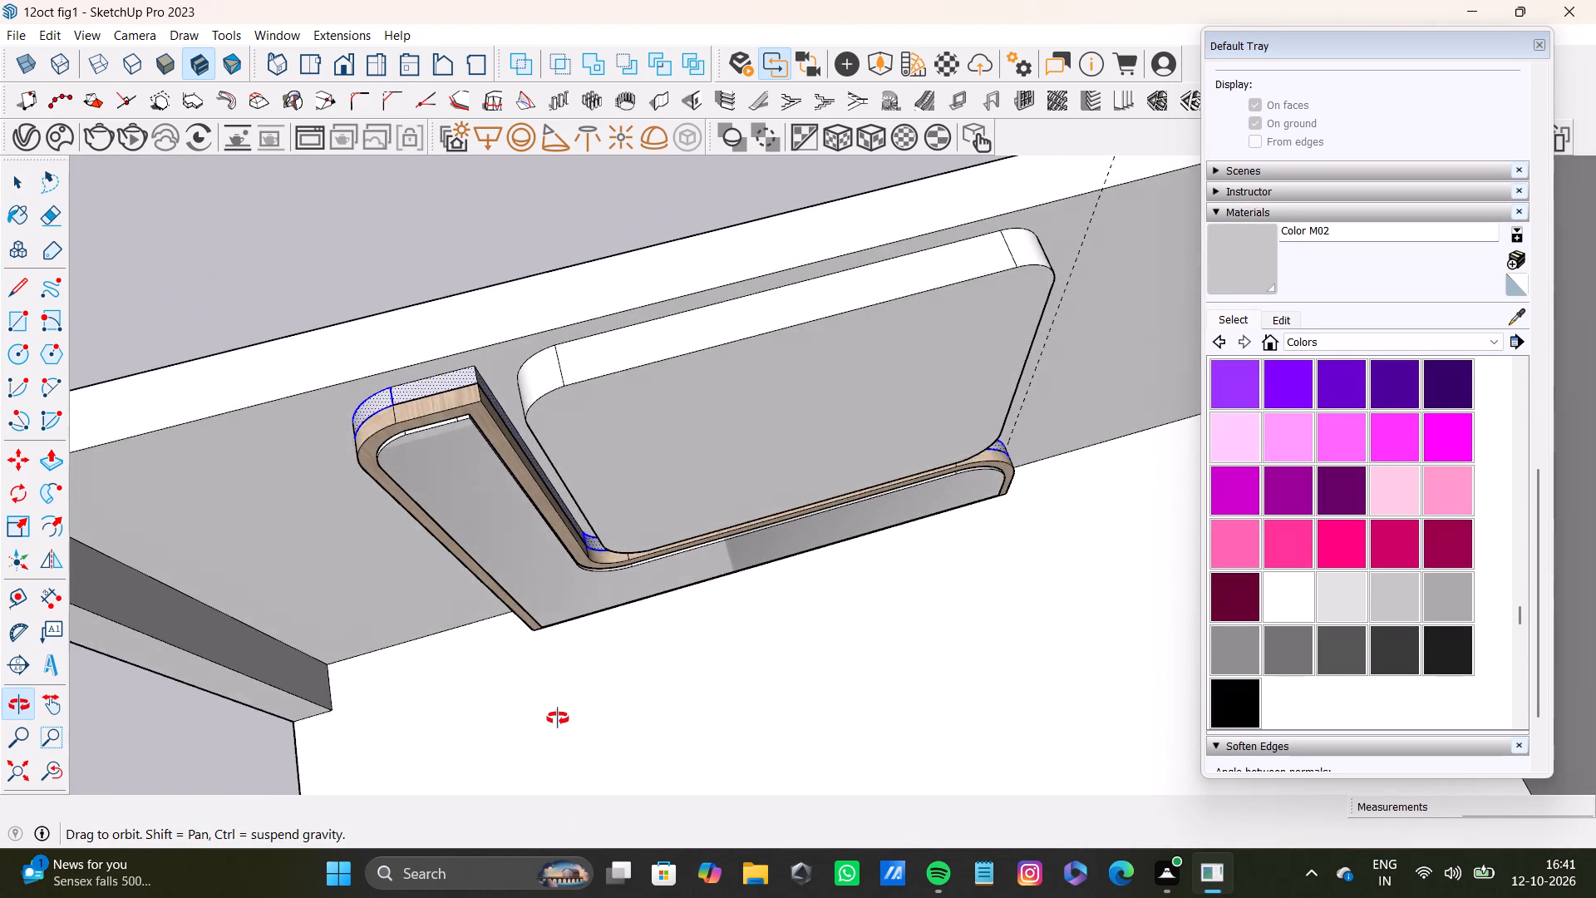
pyautogui.moveTo(558, 718); pyautogui.dragTo(623, 731, button='middle')
pyautogui.scroll(8, 1374, 560)
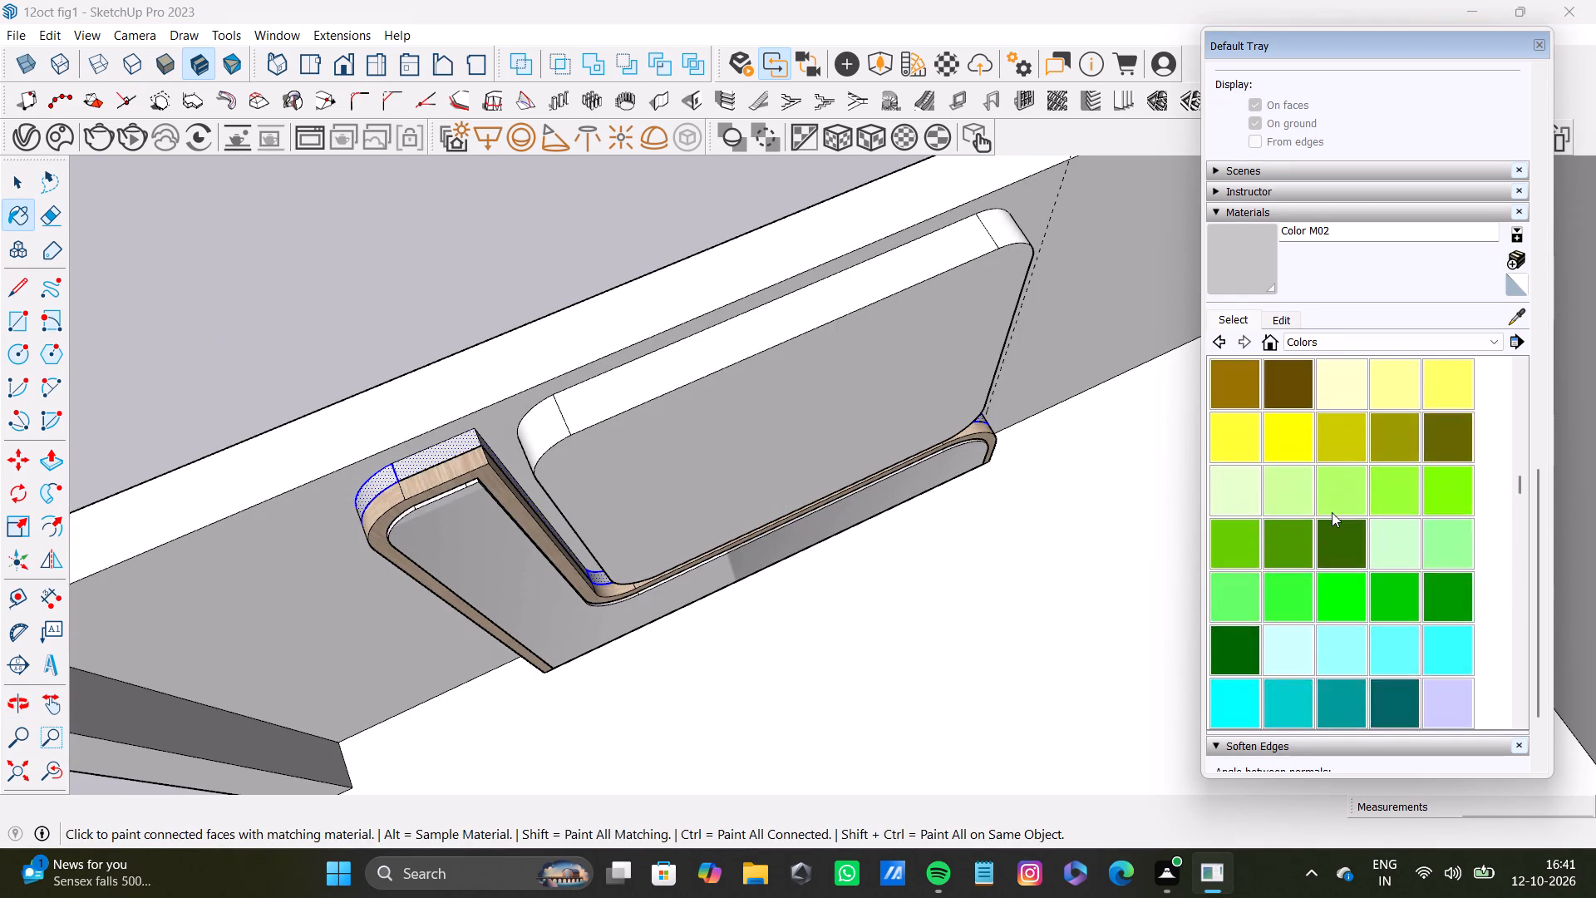
pyautogui.scroll(17, 1332, 512)
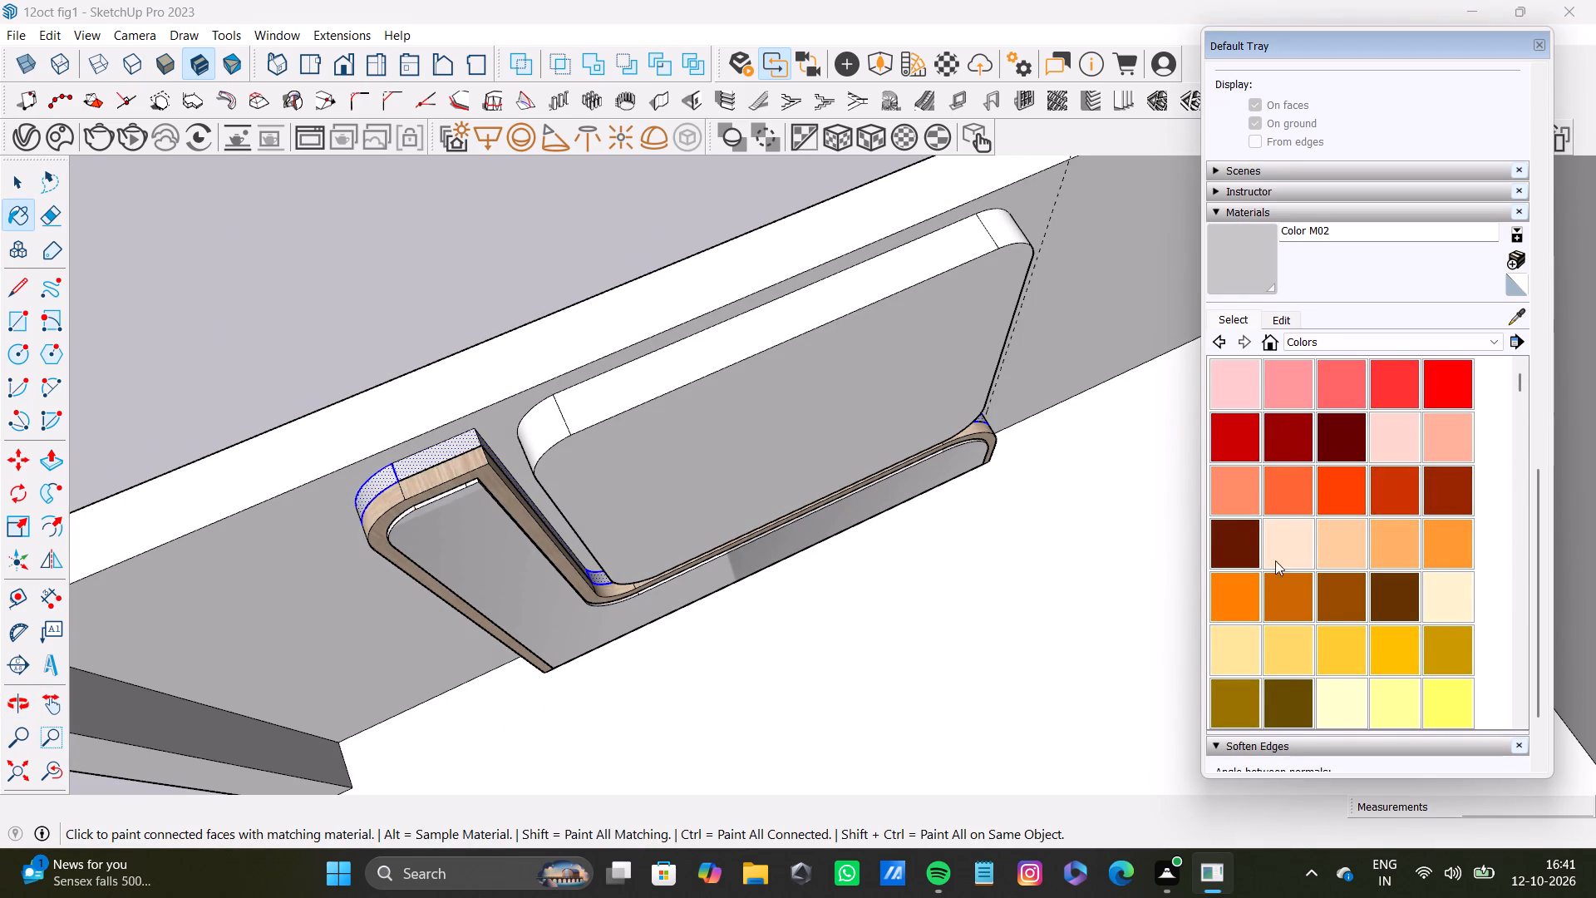
pyautogui.scroll(-4, 1290, 570)
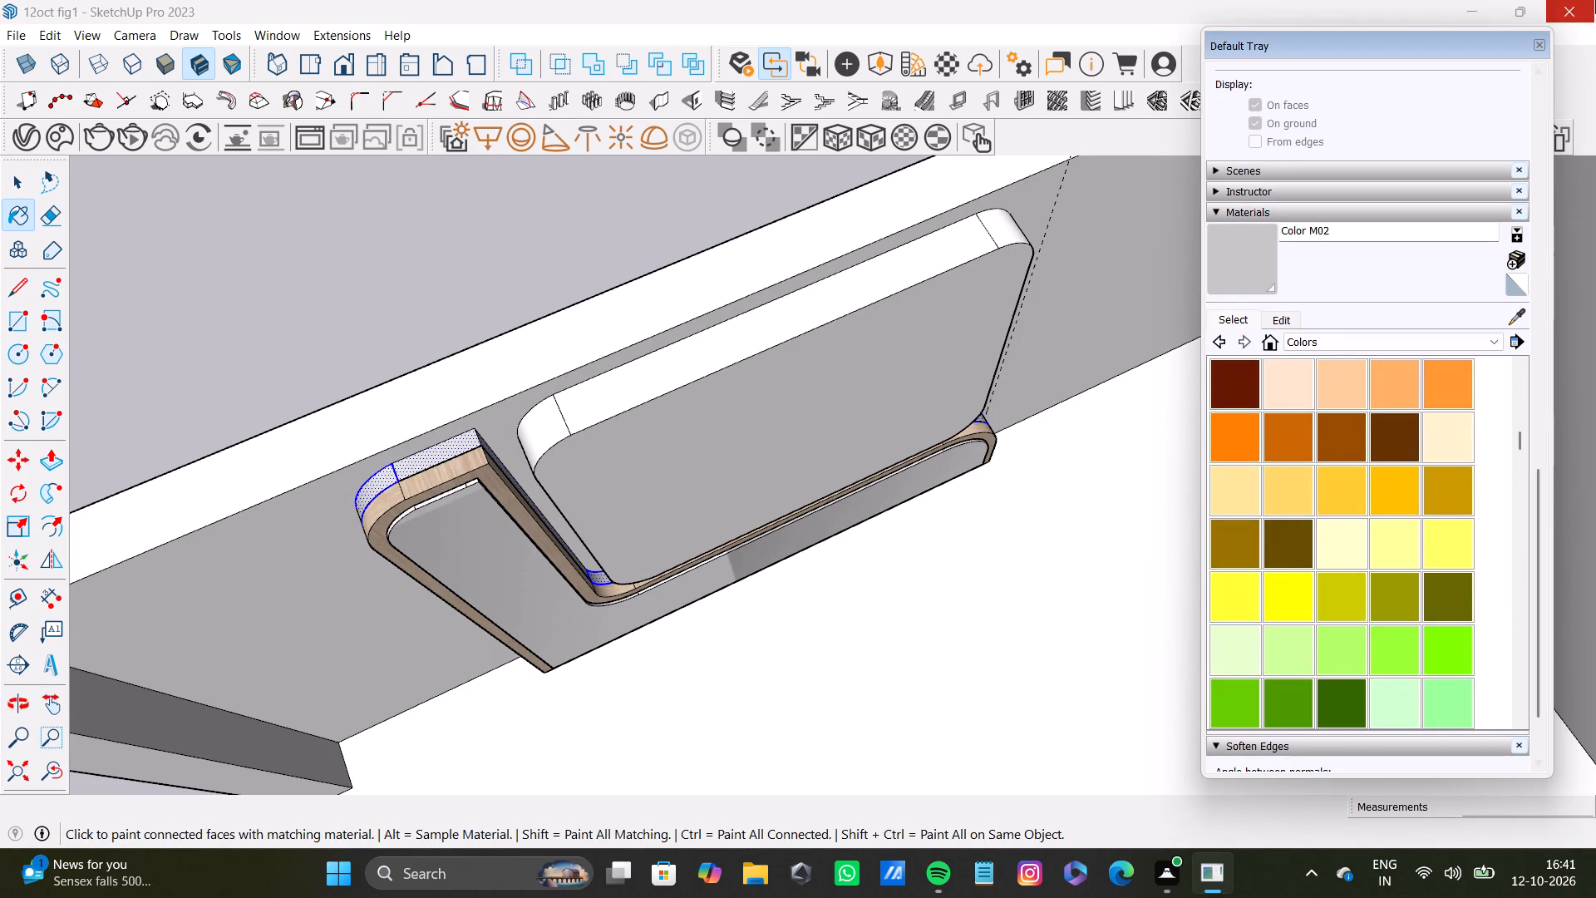
pyautogui.scroll(1, 1323, 585)
pyautogui.click(1333, 601)
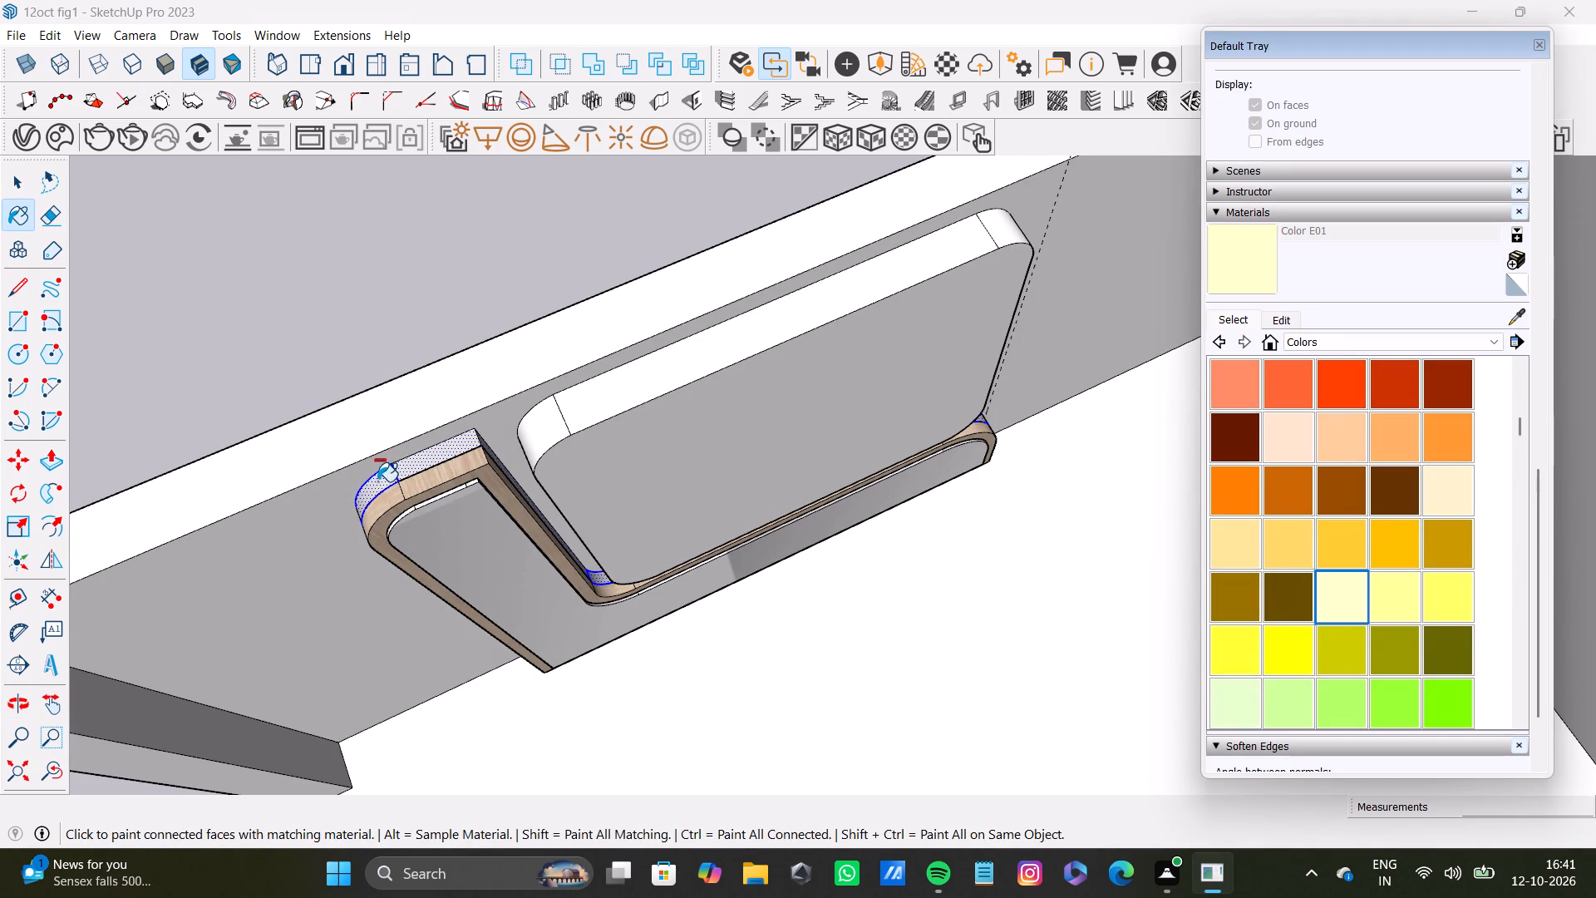
pyautogui.scroll(6, 386, 479)
pyautogui.click(461, 450)
pyautogui.scroll(-7, 478, 477)
pyautogui.moveTo(599, 590); pyautogui.dragTo(856, 466, button='middle')
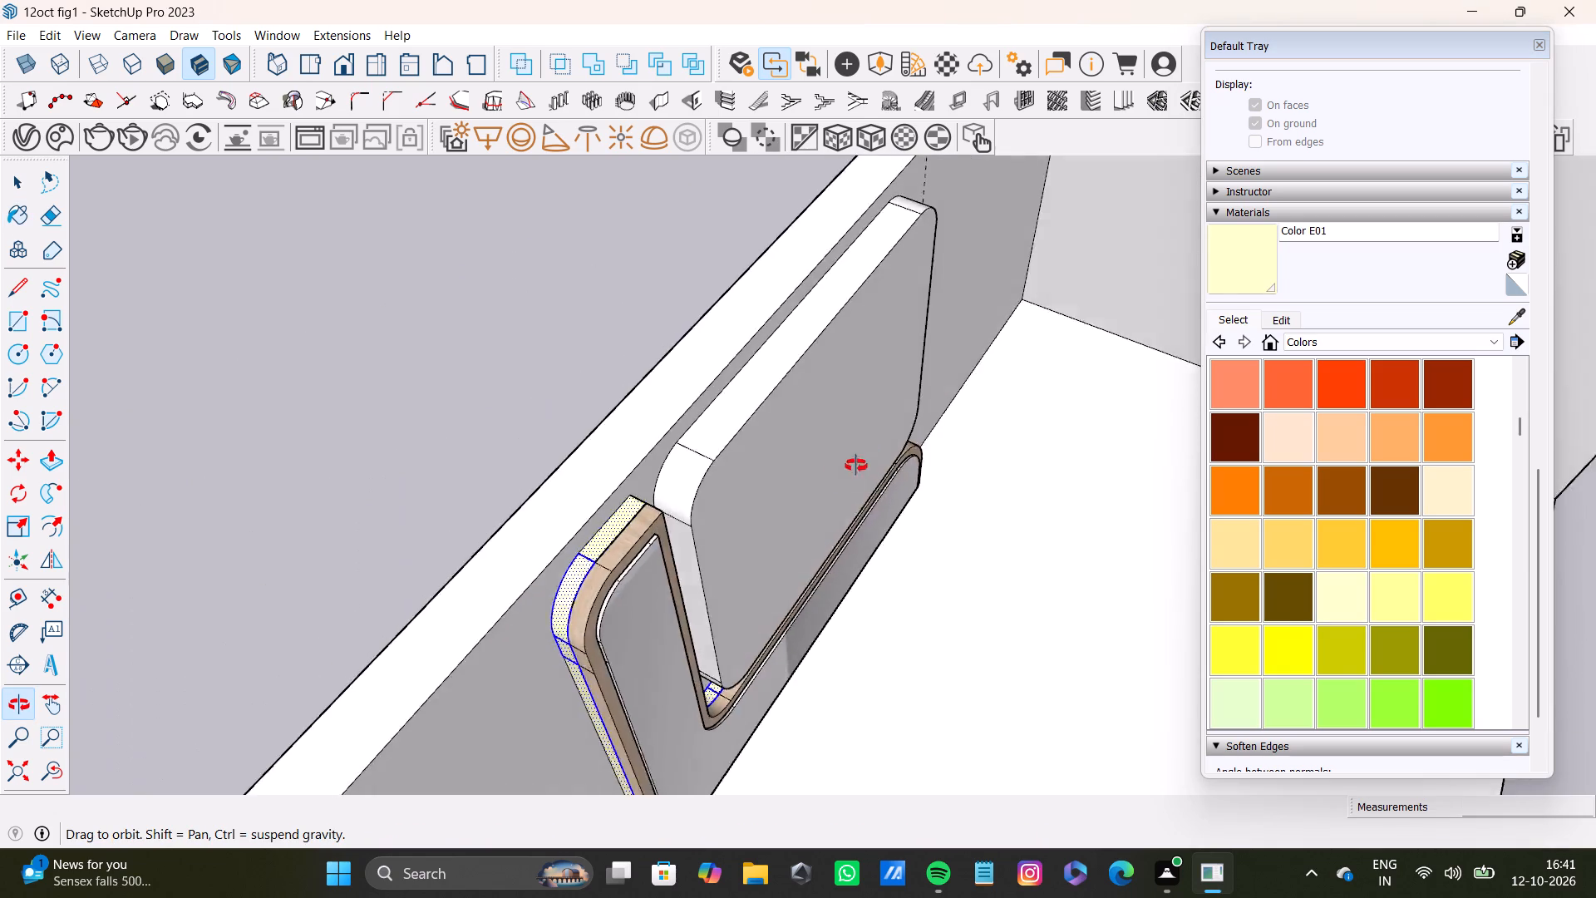
pyautogui.moveTo(856, 466); pyautogui.dragTo(341, 441, button='middle')
pyautogui.press('space')
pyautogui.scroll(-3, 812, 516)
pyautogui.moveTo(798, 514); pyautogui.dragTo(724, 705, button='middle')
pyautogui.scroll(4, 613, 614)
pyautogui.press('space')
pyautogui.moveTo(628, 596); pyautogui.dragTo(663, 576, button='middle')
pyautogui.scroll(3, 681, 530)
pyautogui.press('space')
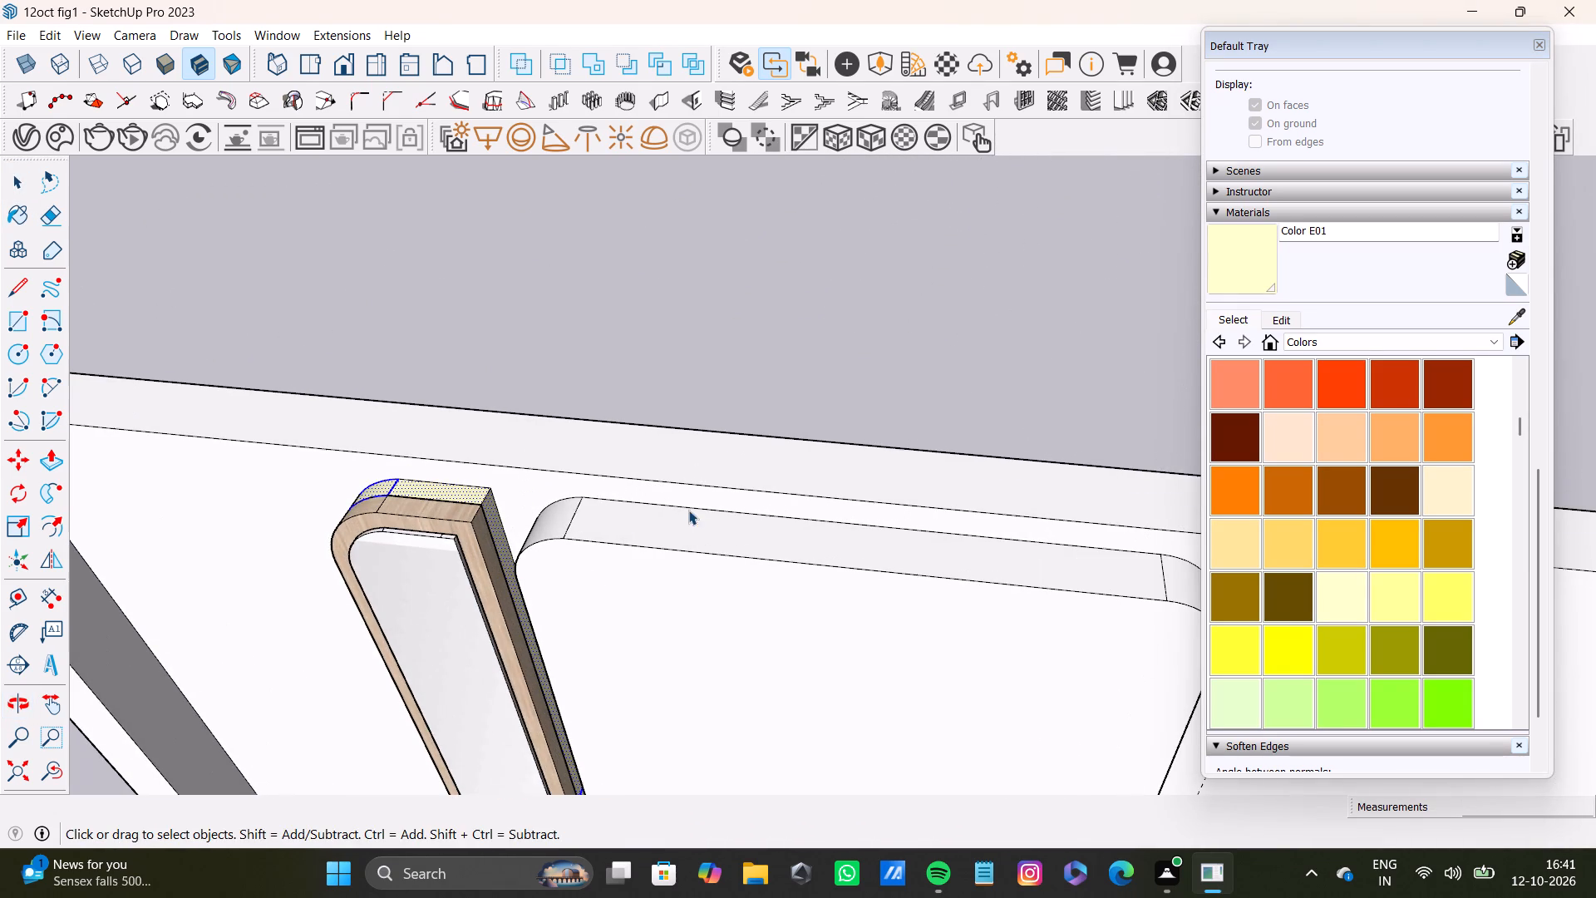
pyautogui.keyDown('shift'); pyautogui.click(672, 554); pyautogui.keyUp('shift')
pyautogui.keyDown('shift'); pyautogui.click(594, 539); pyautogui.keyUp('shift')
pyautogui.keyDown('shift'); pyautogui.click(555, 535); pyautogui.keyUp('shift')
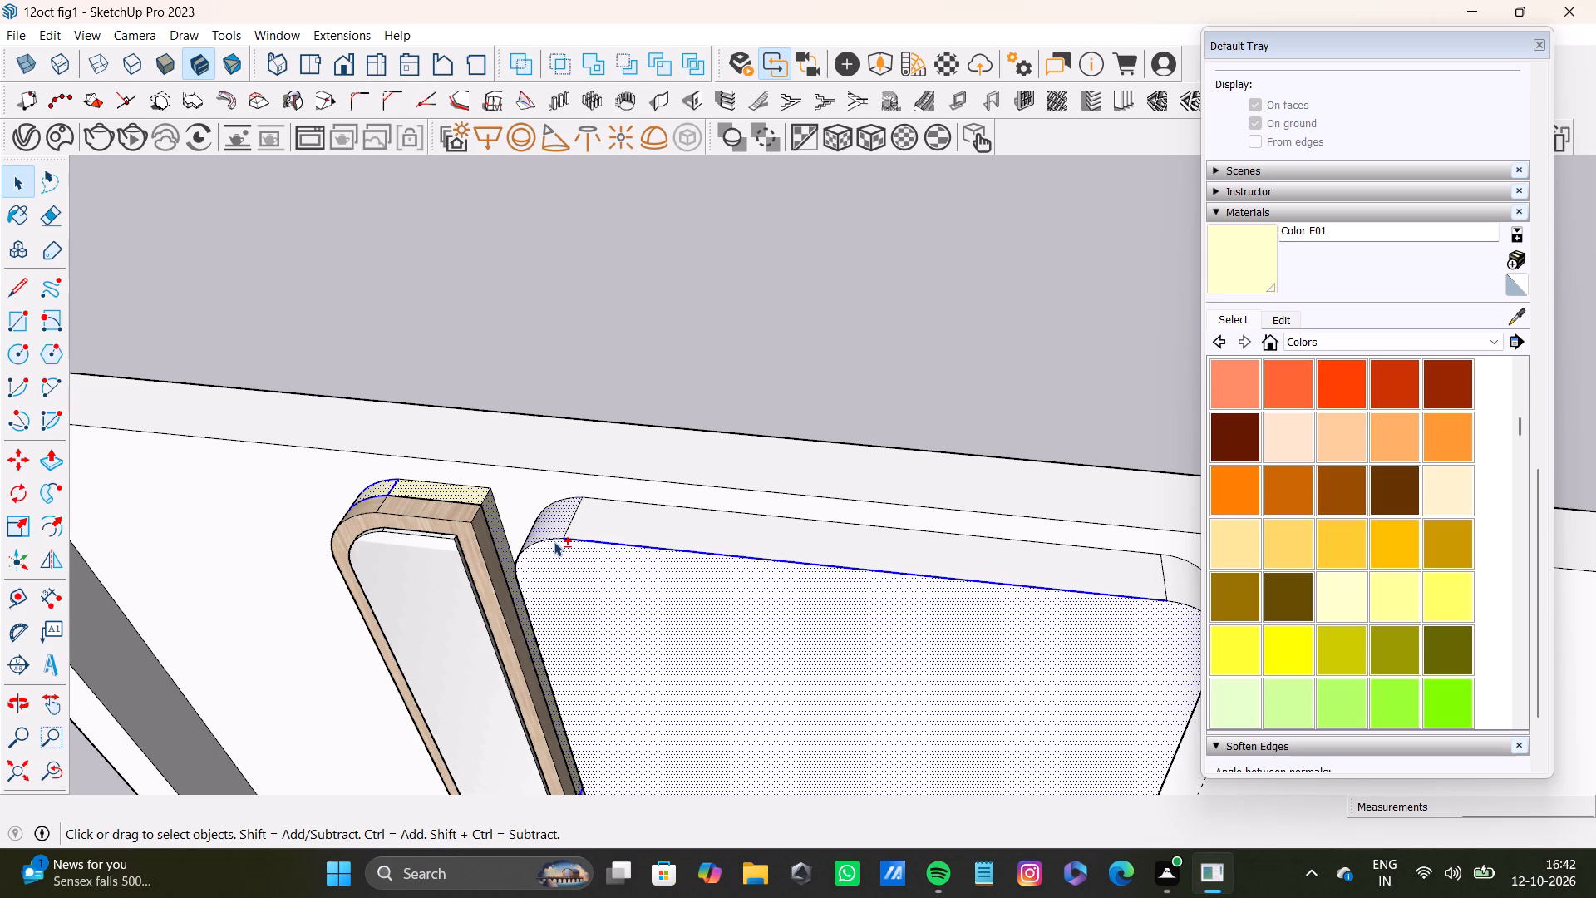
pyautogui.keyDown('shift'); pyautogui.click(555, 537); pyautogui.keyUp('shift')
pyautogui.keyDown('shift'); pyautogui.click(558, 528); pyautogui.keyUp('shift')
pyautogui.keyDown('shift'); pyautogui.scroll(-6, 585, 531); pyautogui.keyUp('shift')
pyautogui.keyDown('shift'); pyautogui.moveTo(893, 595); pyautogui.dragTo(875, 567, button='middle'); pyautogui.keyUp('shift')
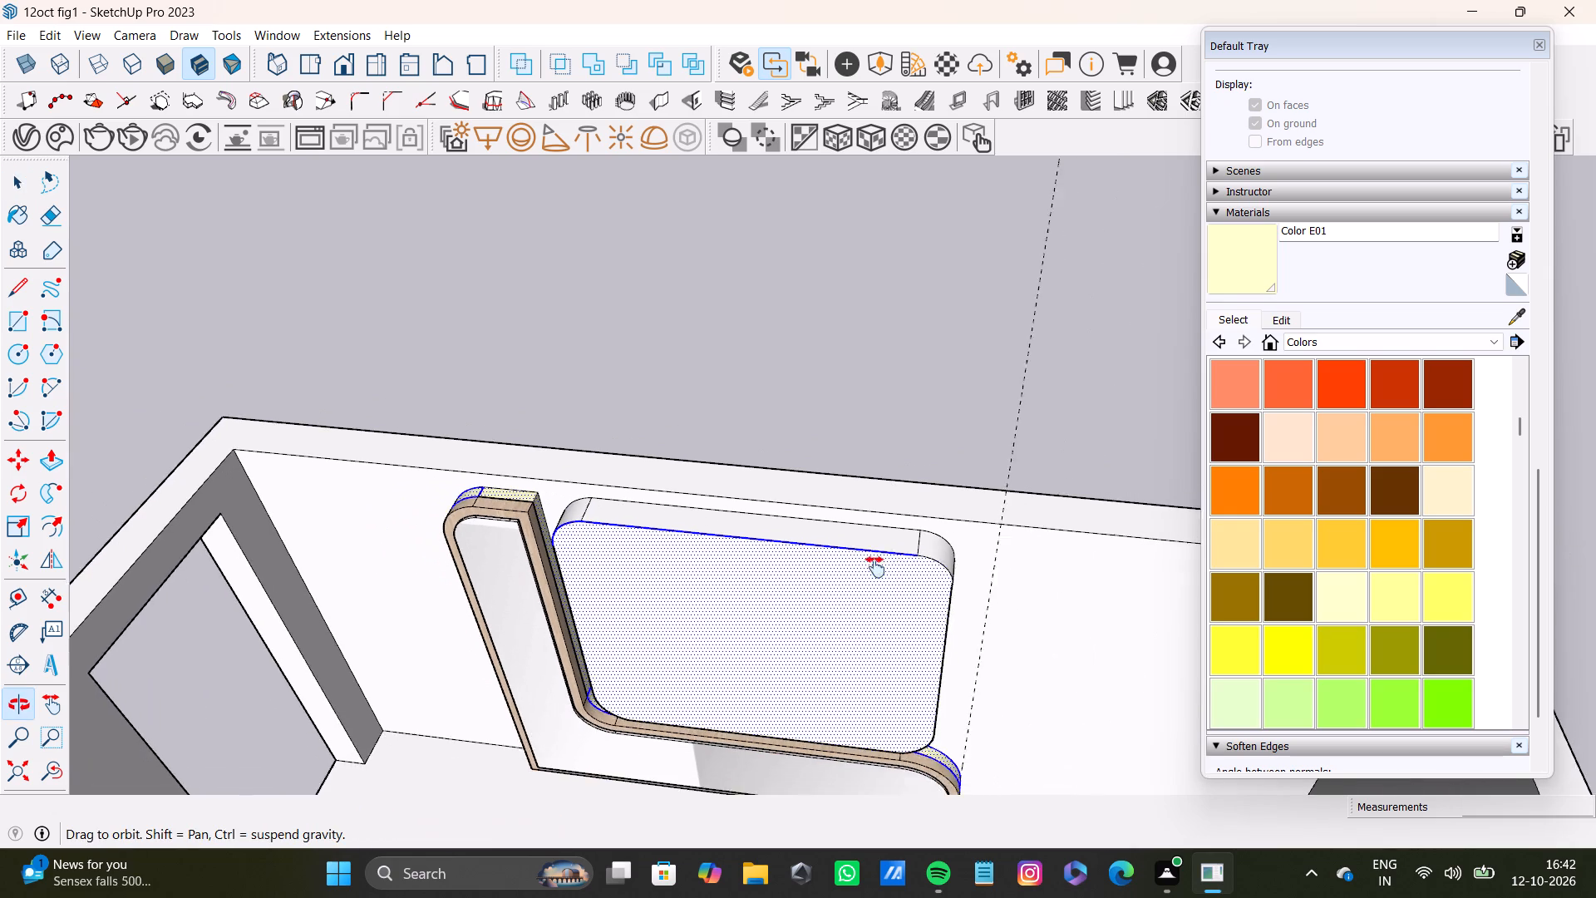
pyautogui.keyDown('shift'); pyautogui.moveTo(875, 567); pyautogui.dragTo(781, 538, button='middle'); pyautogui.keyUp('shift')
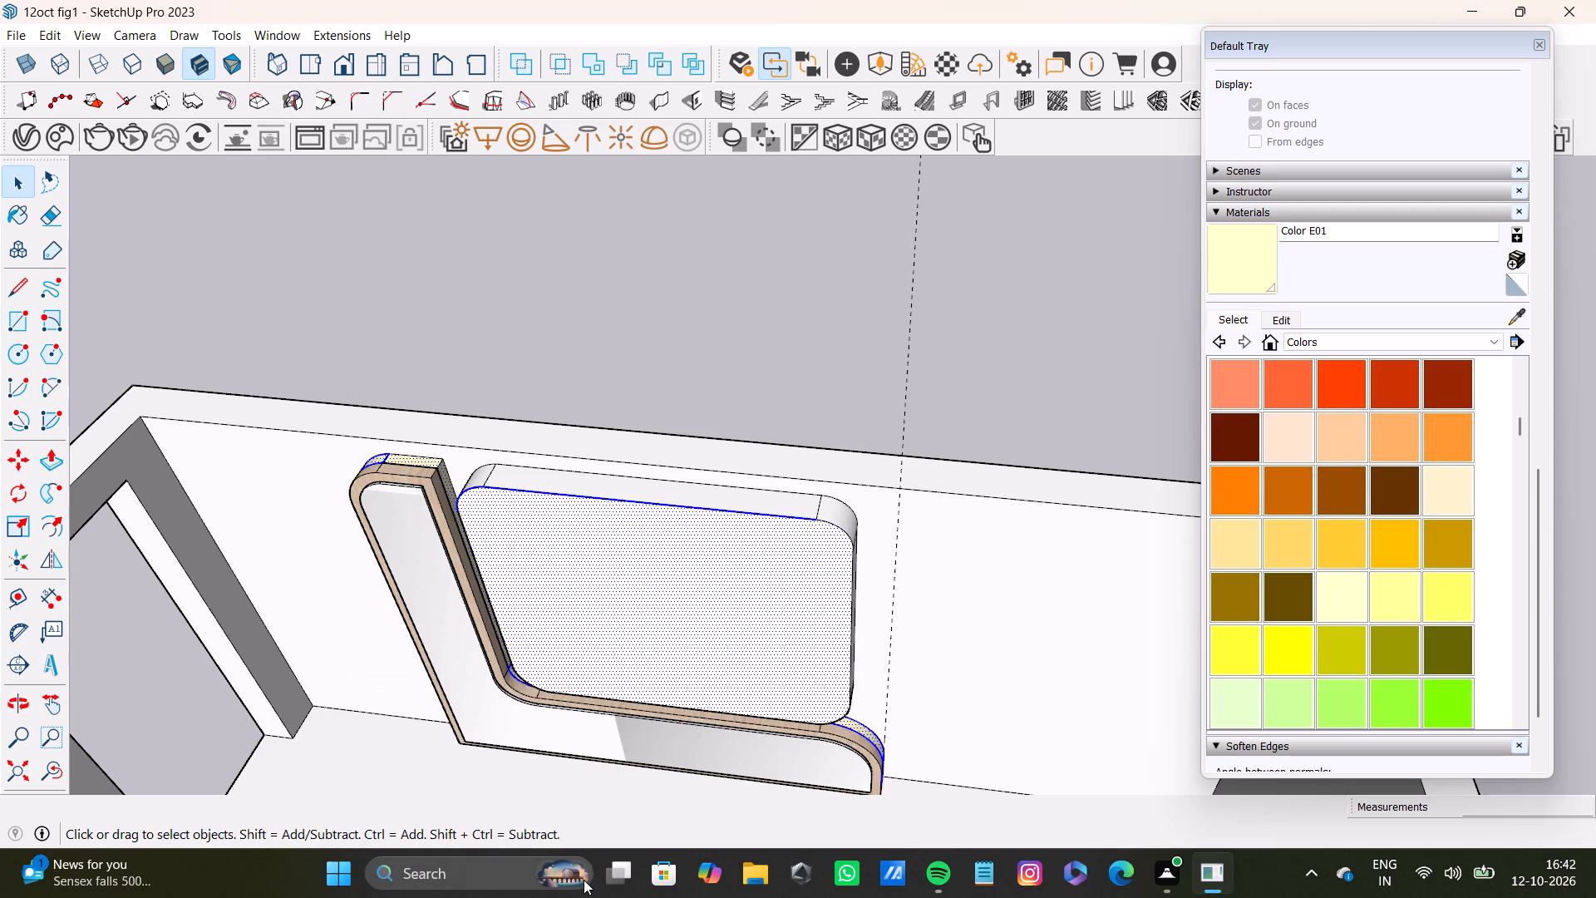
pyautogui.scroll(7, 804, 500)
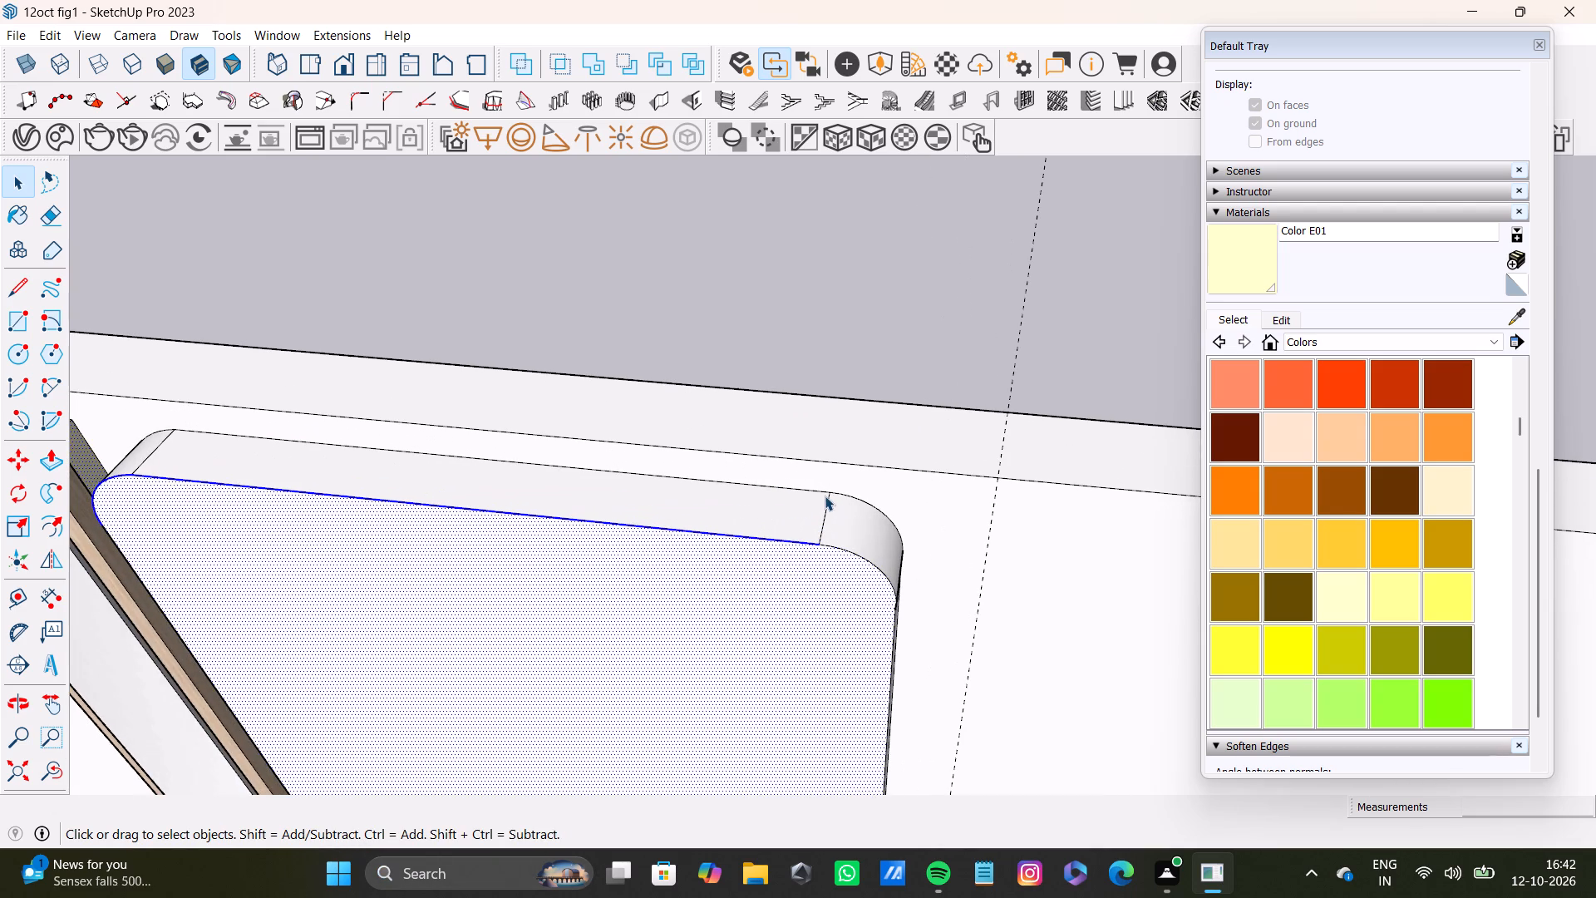
# Select the rounded rectangle's front outline edges along its top, both upper corners and the side beside the L-shaped panel's upright.
pyautogui.click(869, 561)
pyautogui.keyDown('shift'); pyautogui.scroll(-4, 868, 573); pyautogui.keyUp('shift')
pyautogui.keyDown('shift'); pyautogui.moveTo(827, 575); pyautogui.dragTo(803, 560, button='middle'); pyautogui.keyUp('shift')
pyautogui.keyDown('shift'); pyautogui.scroll(4, 797, 543); pyautogui.keyUp('shift')
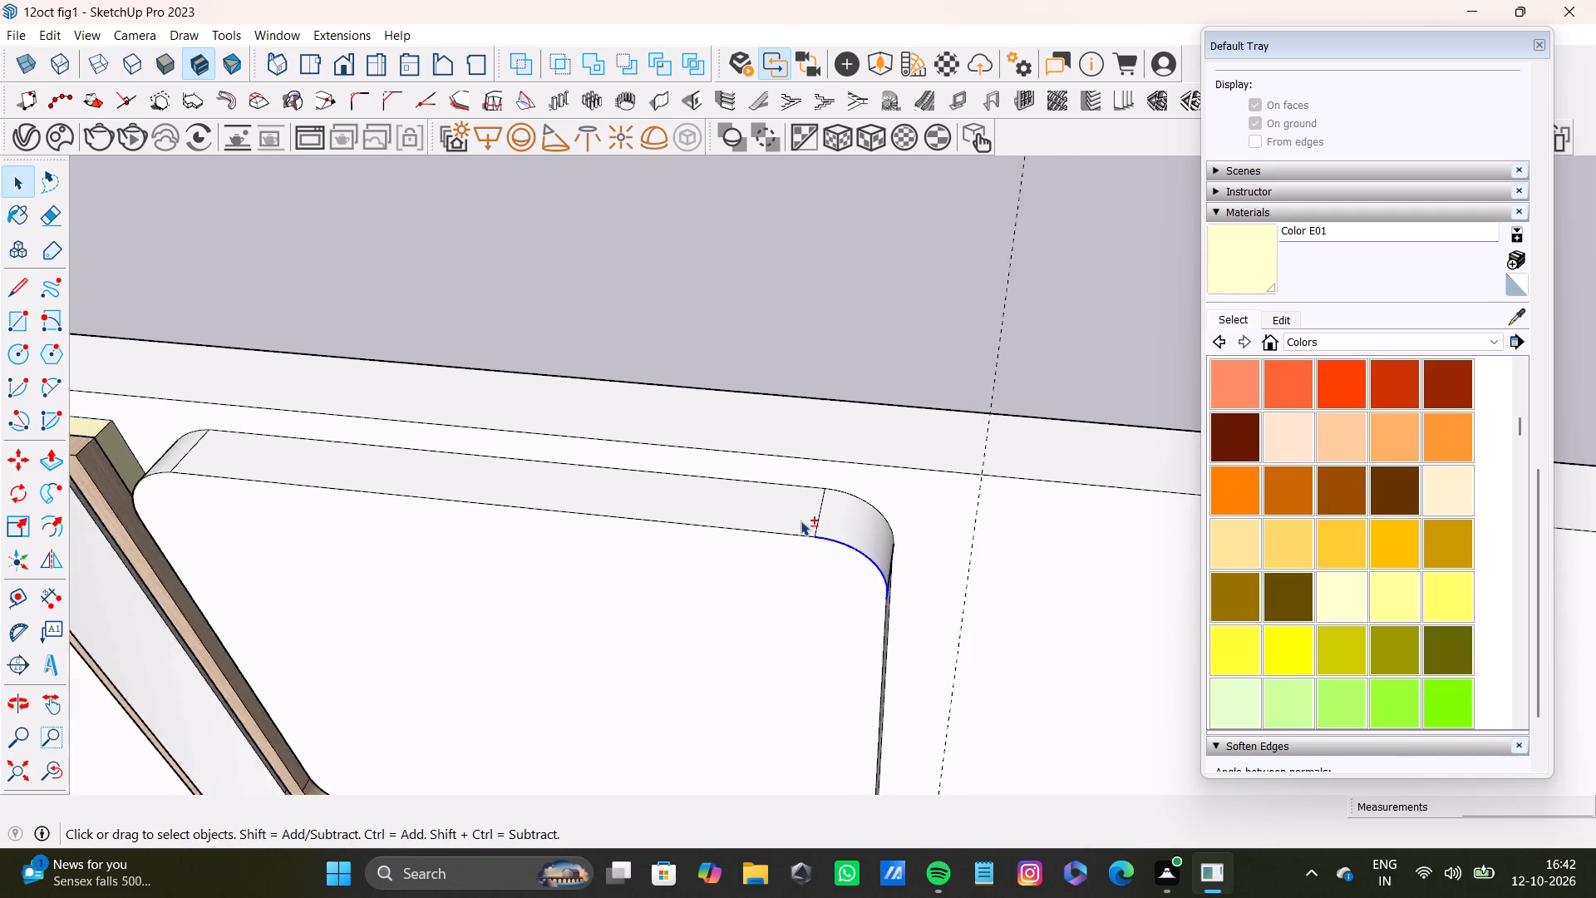
pyautogui.keyDown('shift'); pyautogui.scroll(2, 800, 521); pyautogui.keyUp('shift')
pyautogui.keyDown('shift'); pyautogui.click(814, 542); pyautogui.keyUp('shift')
pyautogui.keyDown('shift'); pyautogui.scroll(-3, 722, 548); pyautogui.keyUp('shift')
pyautogui.keyDown('shift'); pyautogui.moveTo(515, 550); pyautogui.dragTo(859, 530, button='middle'); pyautogui.keyUp('shift')
pyautogui.keyDown('shift'); pyautogui.scroll(6, 467, 451); pyautogui.keyUp('shift')
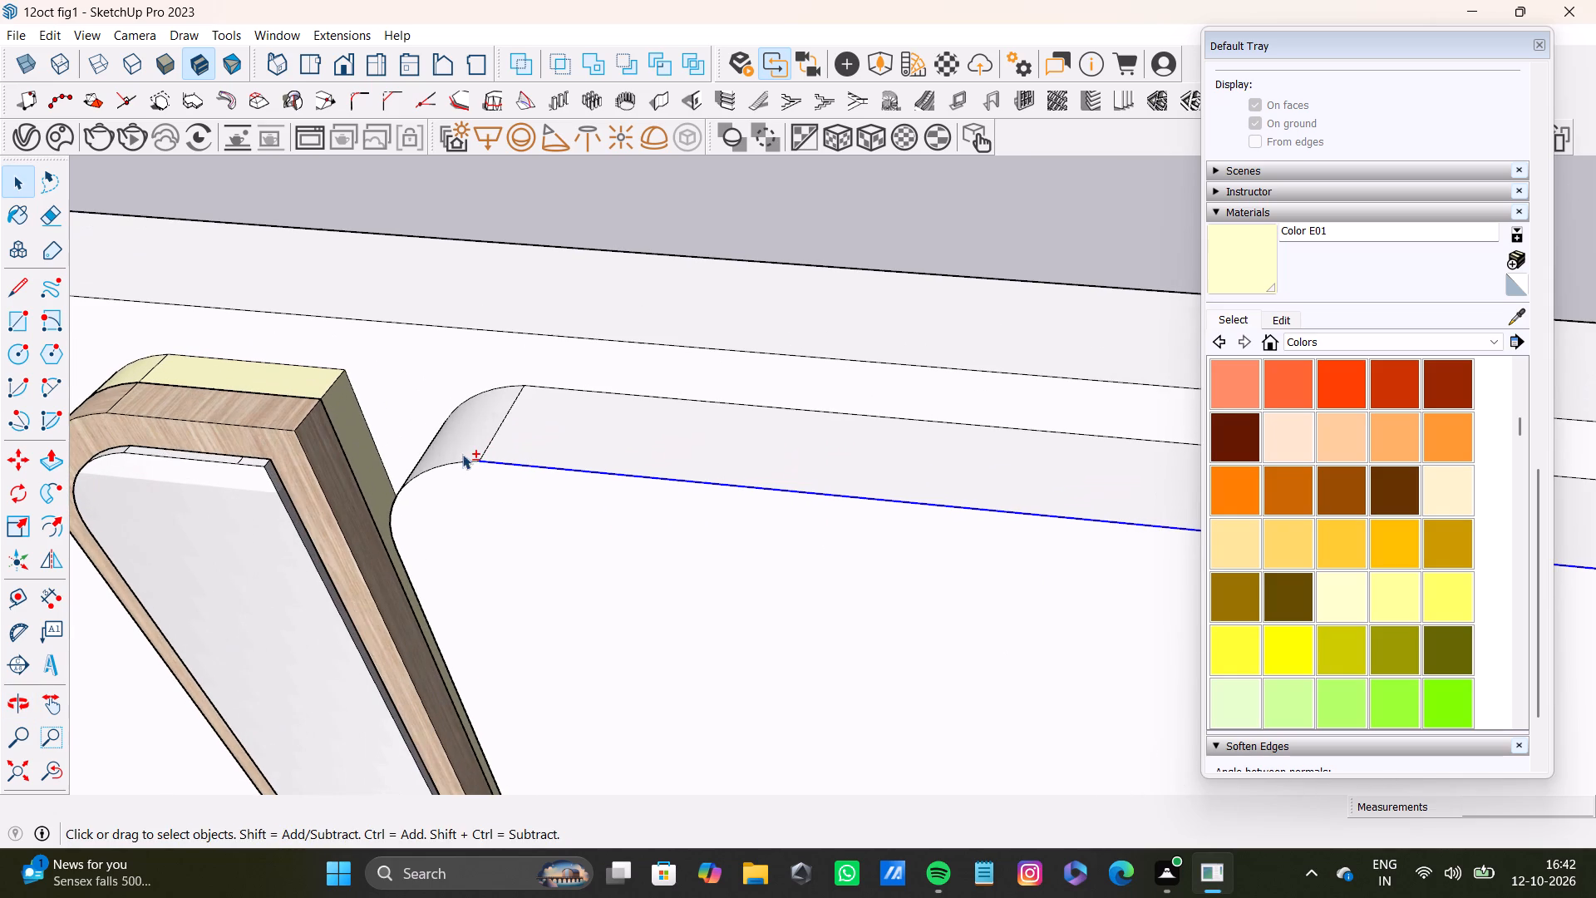
pyautogui.keyDown('shift'); pyautogui.click(470, 461); pyautogui.keyUp('shift')
pyautogui.keyDown('shift'); pyautogui.scroll(-3, 473, 486); pyautogui.keyUp('shift')
pyautogui.keyDown('shift'); pyautogui.moveTo(550, 571); pyautogui.dragTo(476, 443, button='middle'); pyautogui.keyUp('shift')
pyautogui.keyDown('shift'); pyautogui.scroll(4, 429, 469); pyautogui.keyUp('shift')
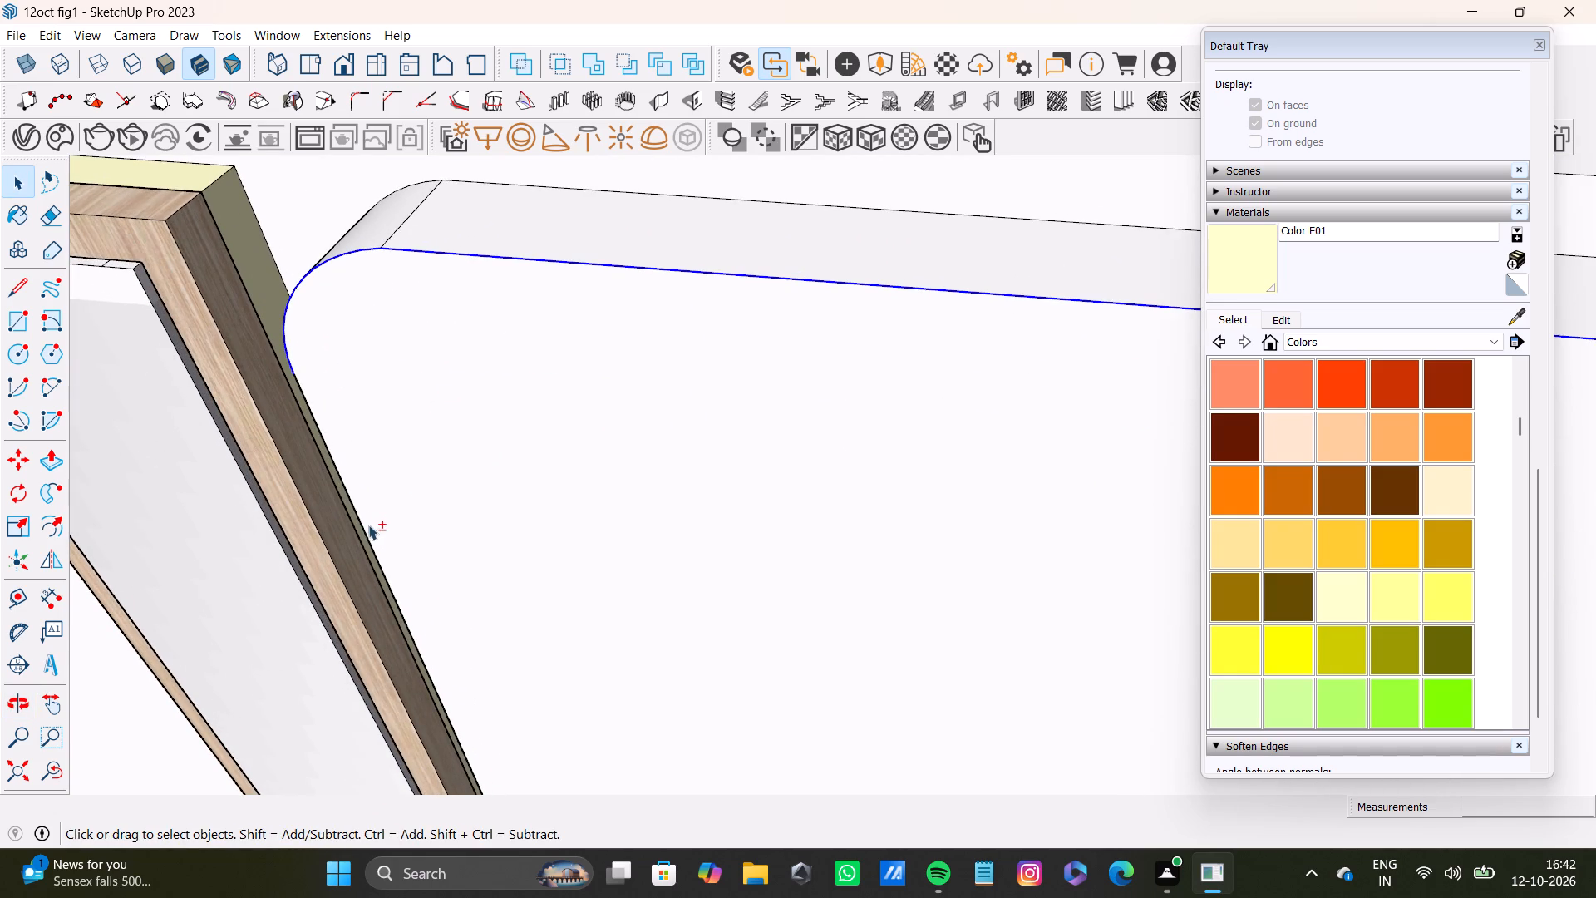
pyautogui.keyDown('shift'); pyautogui.click(366, 534); pyautogui.keyUp('shift')
# Add the lower corner arcs, the bottom edge and the far side edge of the rounded rectangle's front outline to the selection.
pyautogui.keyDown('shift'); pyautogui.scroll(-3, 390, 540); pyautogui.keyUp('shift')
pyautogui.keyDown('shift'); pyautogui.moveTo(489, 602); pyautogui.dragTo(347, 394, button='middle'); pyautogui.keyUp('shift')
pyautogui.keyDown('shift'); pyautogui.scroll(-3, 497, 676); pyautogui.keyUp('shift')
pyautogui.keyDown('shift'); pyautogui.moveTo(488, 689); pyautogui.dragTo(446, 577, button='middle'); pyautogui.keyUp('shift')
pyautogui.keyDown('shift'); pyautogui.scroll(6, 436, 580); pyautogui.keyUp('shift')
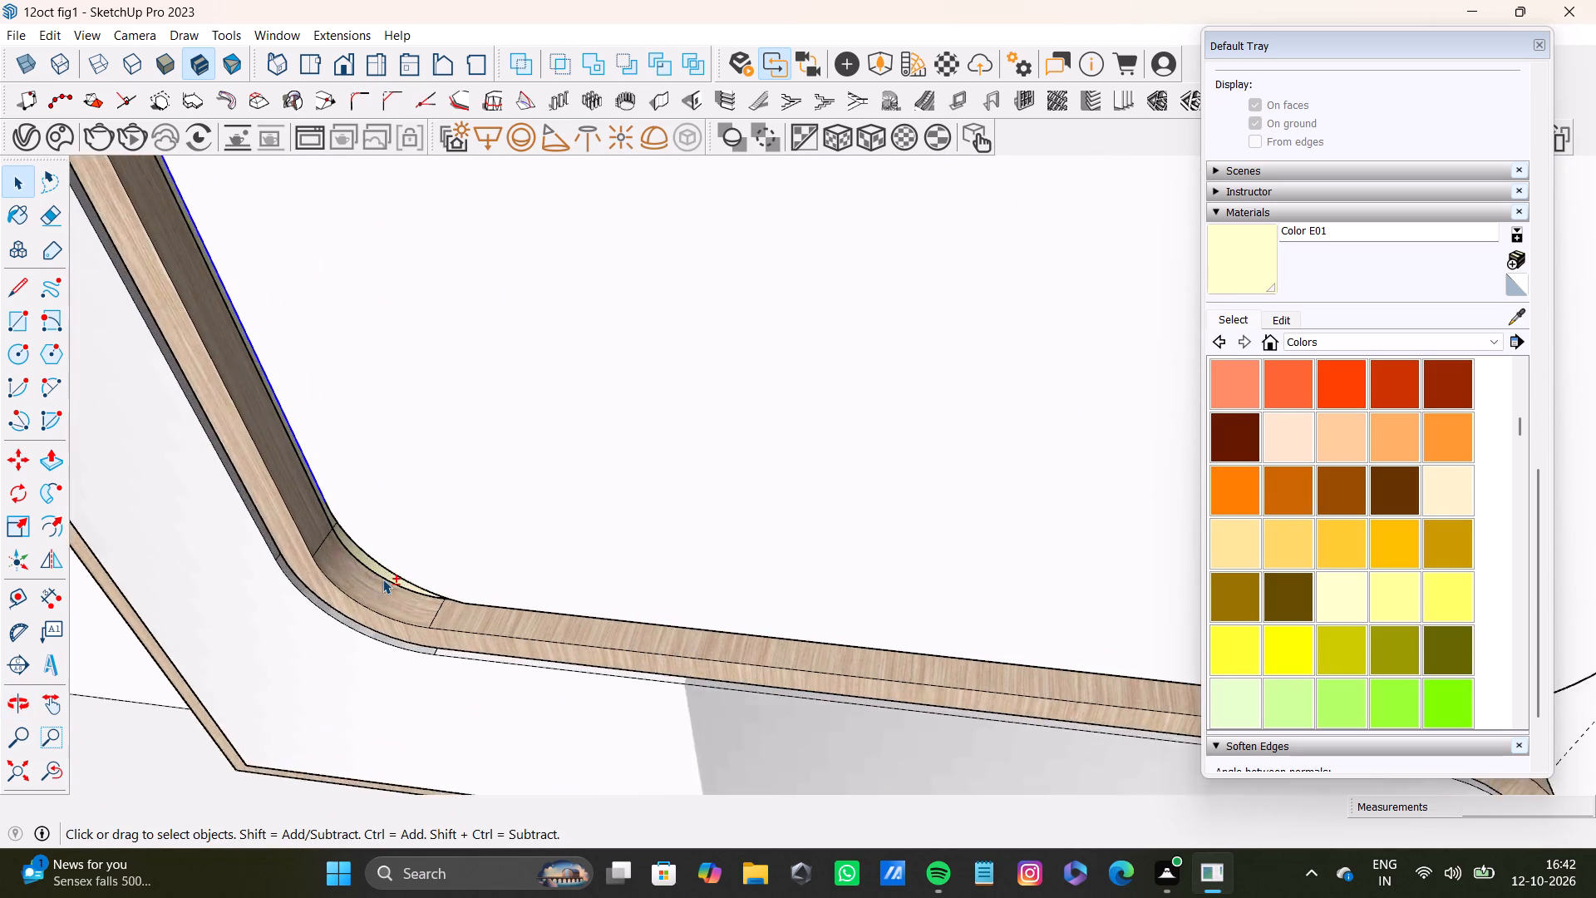
pyautogui.keyDown('shift'); pyautogui.scroll(4, 382, 579); pyautogui.keyUp('shift')
pyautogui.keyDown('shift'); pyautogui.click(415, 581); pyautogui.keyUp('shift')
pyautogui.keyDown('shift'); pyautogui.scroll(-3, 531, 610); pyautogui.keyUp('shift')
pyautogui.keyDown('shift'); pyautogui.moveTo(553, 606); pyautogui.dragTo(400, 557, button='middle'); pyautogui.keyUp('shift')
pyautogui.keyDown('shift'); pyautogui.scroll(5, 397, 555); pyautogui.keyUp('shift')
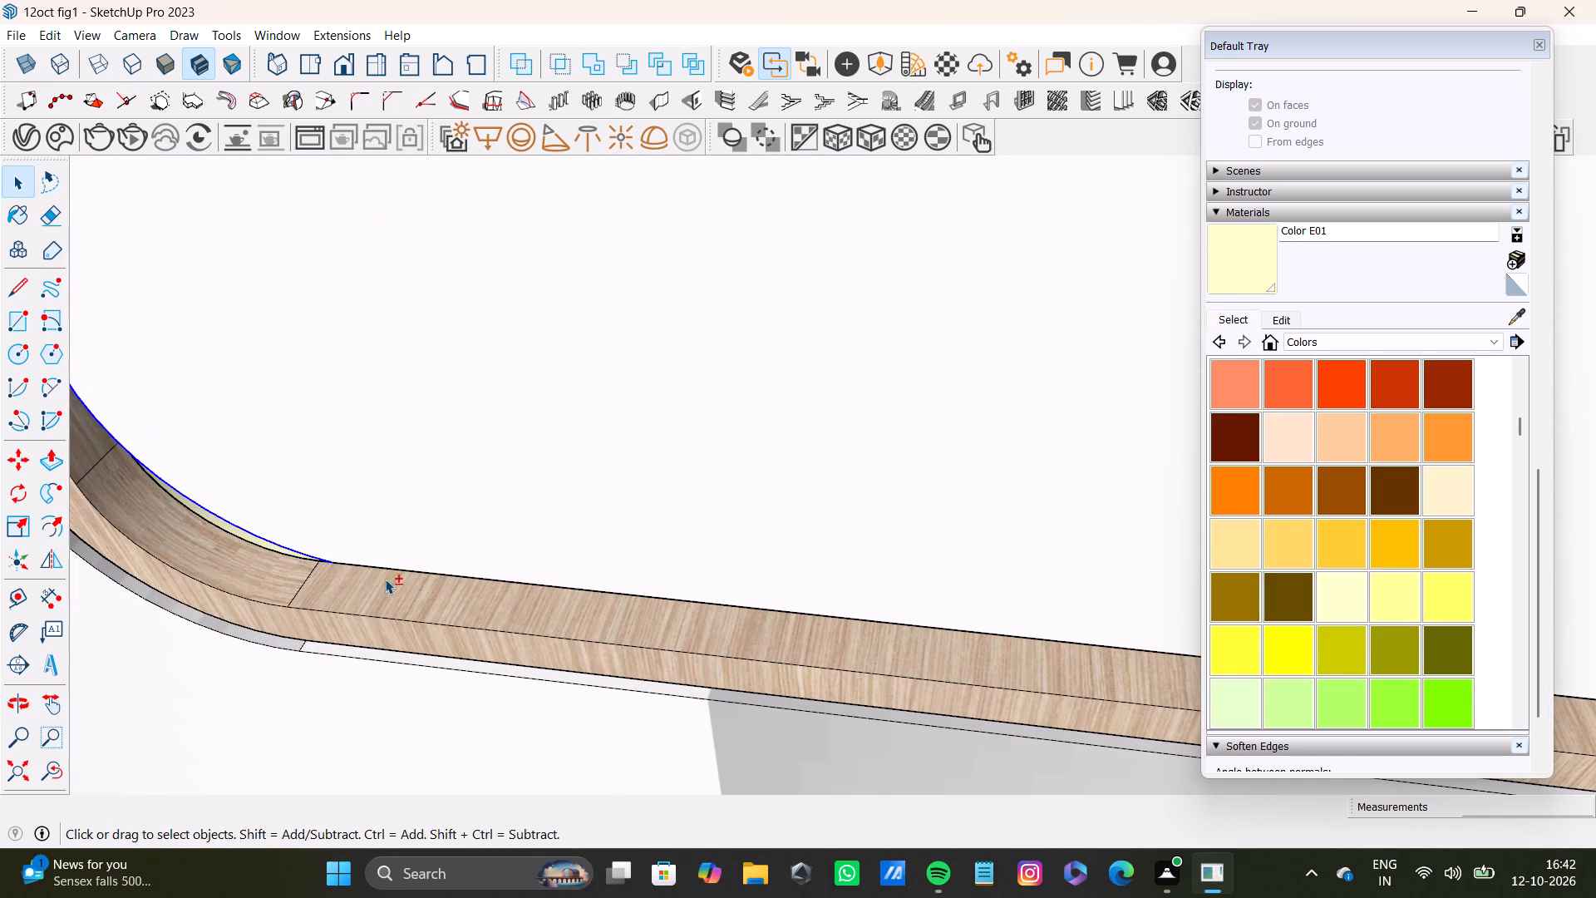
pyautogui.keyDown('shift'); pyautogui.click(408, 569); pyautogui.keyUp('shift')
pyautogui.keyDown('shift'); pyautogui.scroll(-5, 538, 578); pyautogui.keyUp('shift')
pyautogui.keyDown('shift'); pyautogui.moveTo(776, 553); pyautogui.dragTo(473, 556, button='middle'); pyautogui.keyUp('shift')
pyautogui.keyDown('shift'); pyautogui.scroll(3, 872, 684); pyautogui.keyUp('shift')
pyautogui.keyDown('shift'); pyautogui.scroll(-8, 918, 649); pyautogui.keyUp('shift')
pyautogui.keyDown('shift'); pyautogui.moveTo(840, 595); pyautogui.dragTo(568, 615, button='middle'); pyautogui.keyUp('shift')
pyautogui.keyDown('shift'); pyautogui.scroll(5, 766, 659); pyautogui.keyUp('shift')
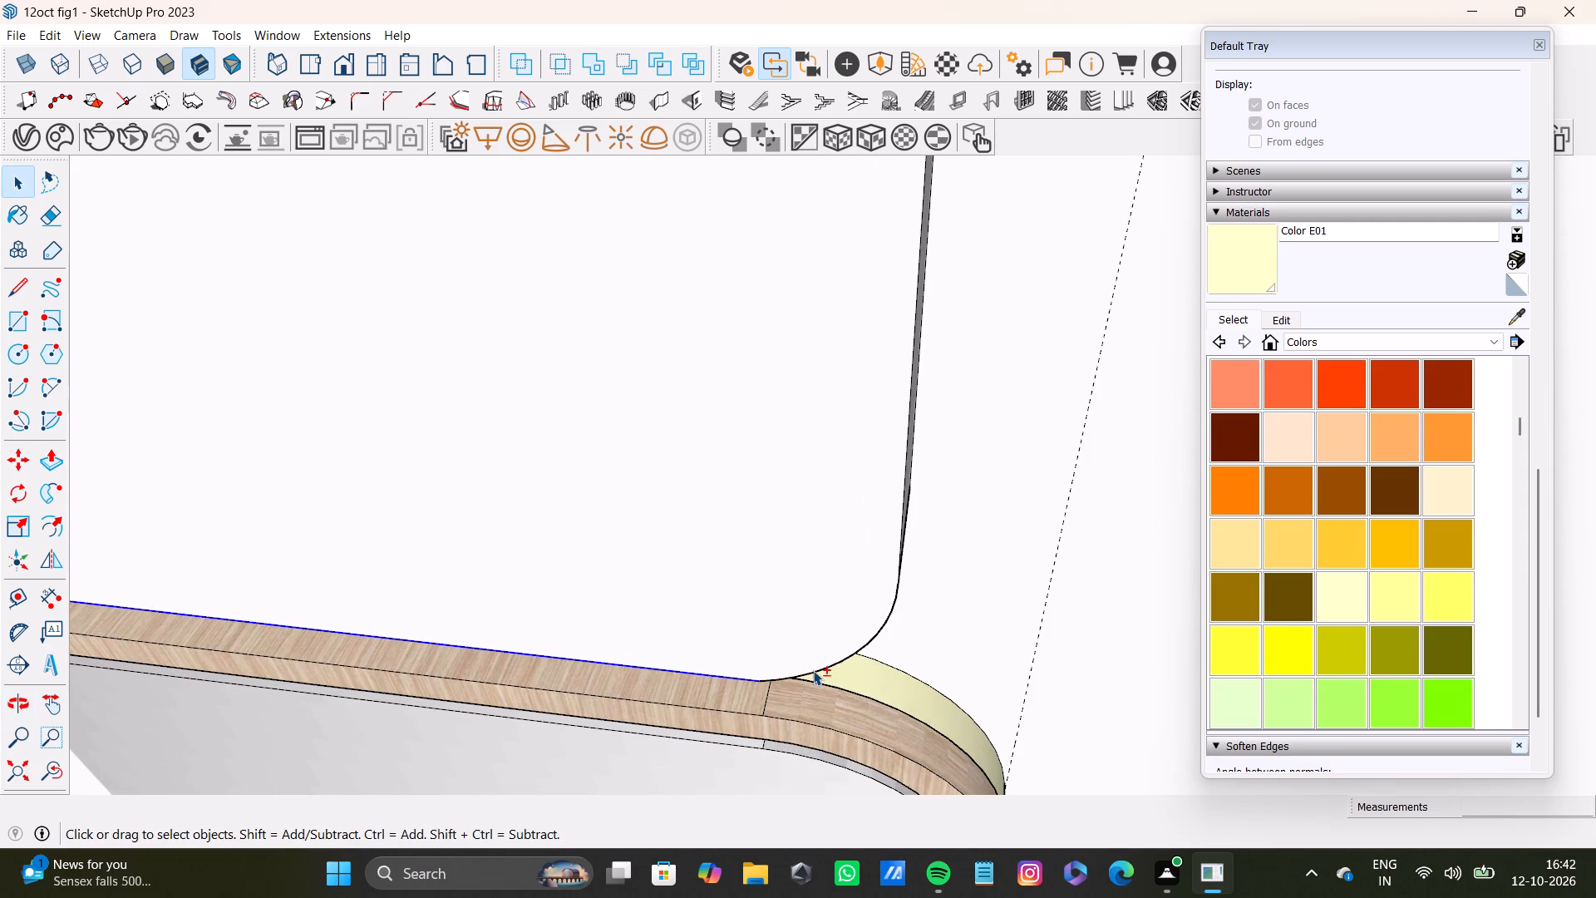
pyautogui.keyDown('shift'); pyautogui.click(813, 670); pyautogui.keyUp('shift')
pyautogui.keyDown('shift'); pyautogui.click(898, 582); pyautogui.keyUp('shift')
# Copy the selected front outline about 4" back toward the wall to split the rounded rectangle's side faces into two bands.
pyautogui.keyDown('shift'); pyautogui.moveTo(916, 469); pyautogui.dragTo(797, 840, button='middle'); pyautogui.keyUp('shift')
pyautogui.keyDown('shift'); pyautogui.scroll(-2, 731, 781); pyautogui.keyUp('shift')
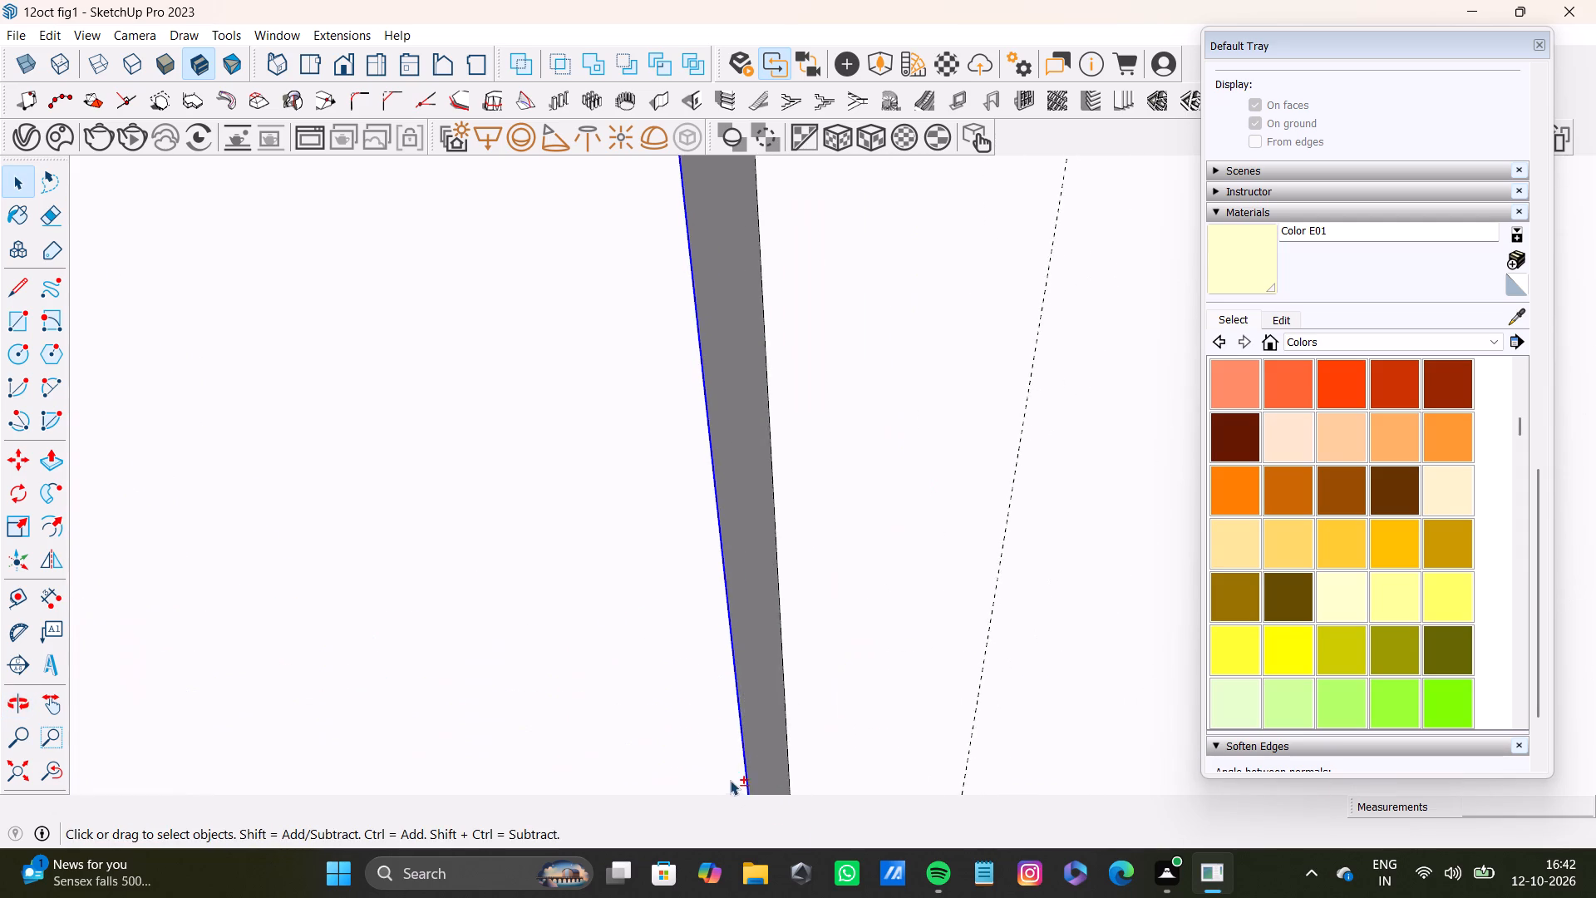
pyautogui.keyDown('shift'); pyautogui.scroll(-16, 730, 780); pyautogui.keyUp('shift')
pyautogui.keyDown('shift'); pyautogui.moveTo(557, 678); pyautogui.dragTo(679, 616, button='middle'); pyautogui.keyUp('shift')
pyautogui.press('m')
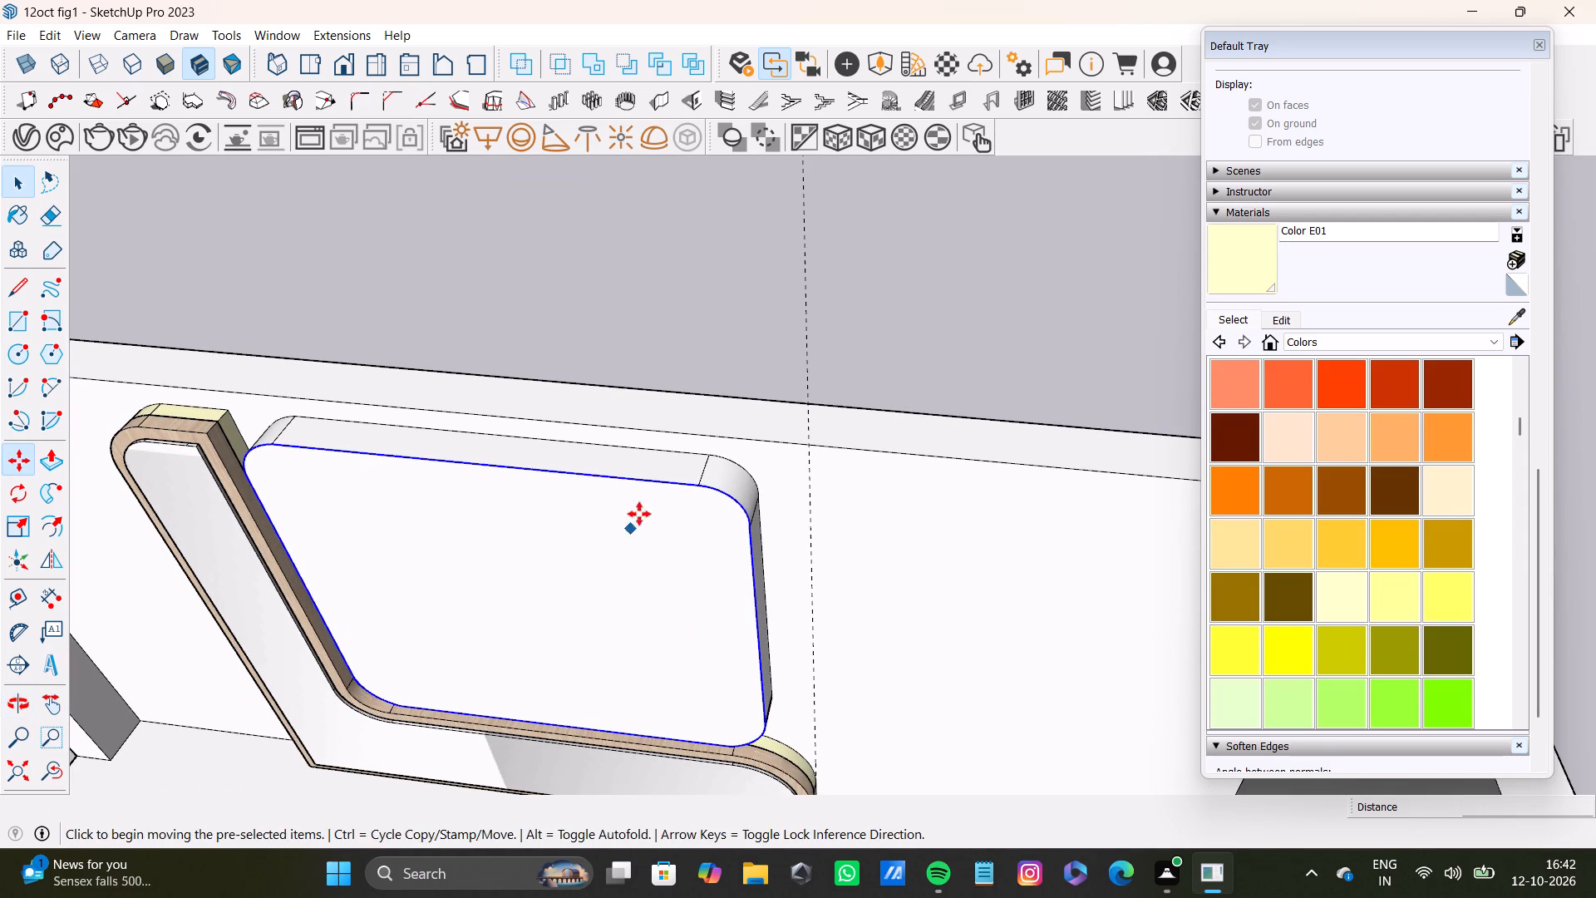
pyautogui.keyDown('shift'); pyautogui.click(727, 496); pyautogui.keyUp('shift')
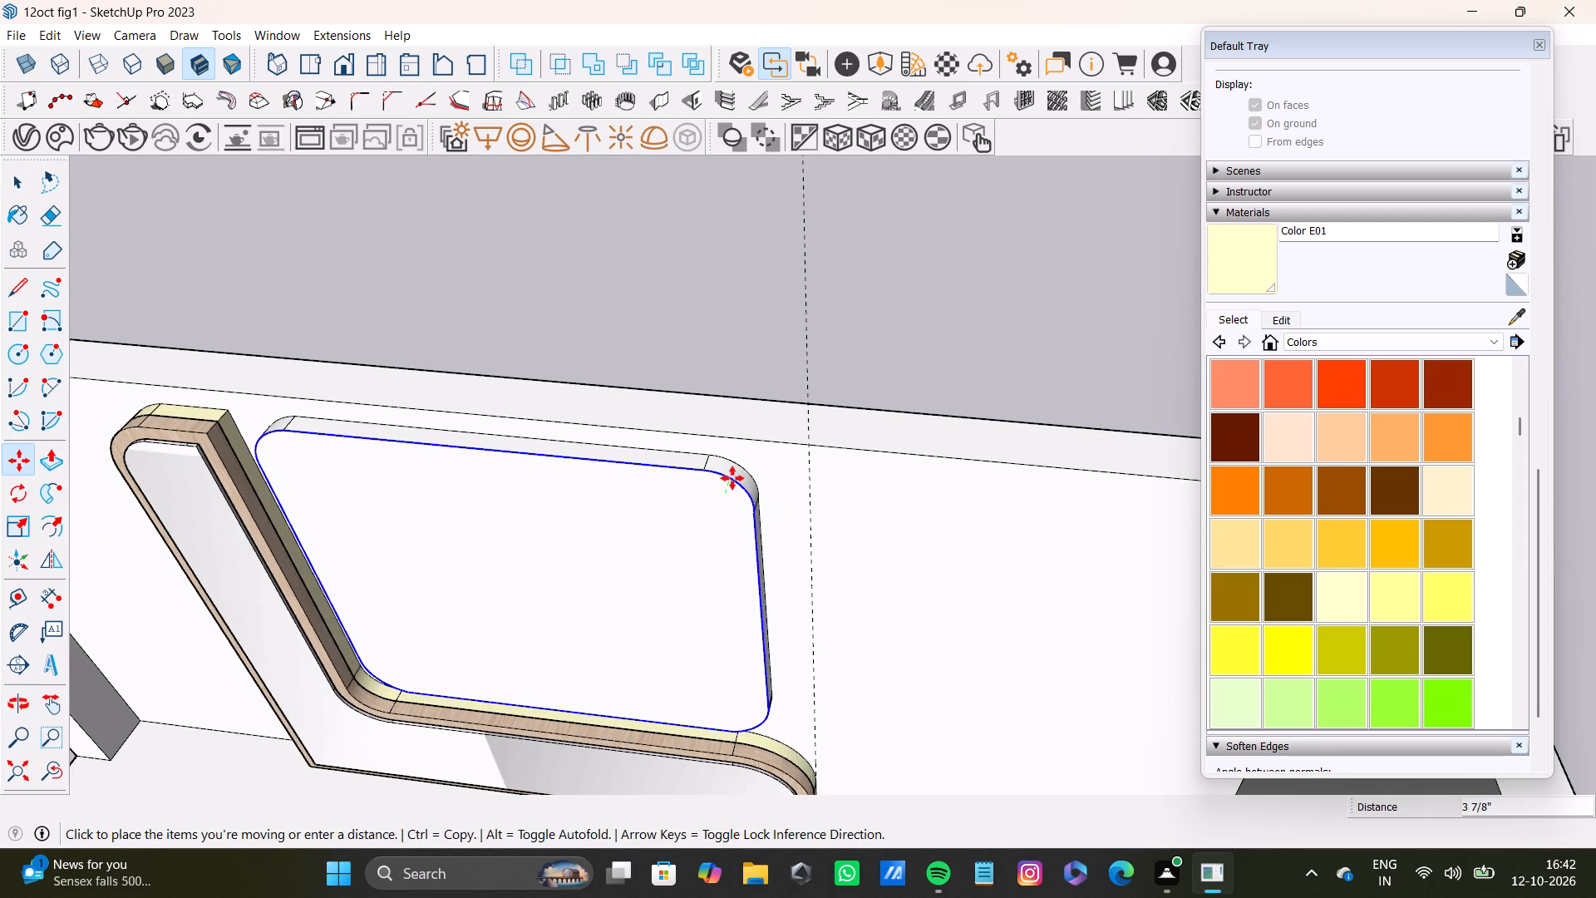
pyautogui.click(732, 476)
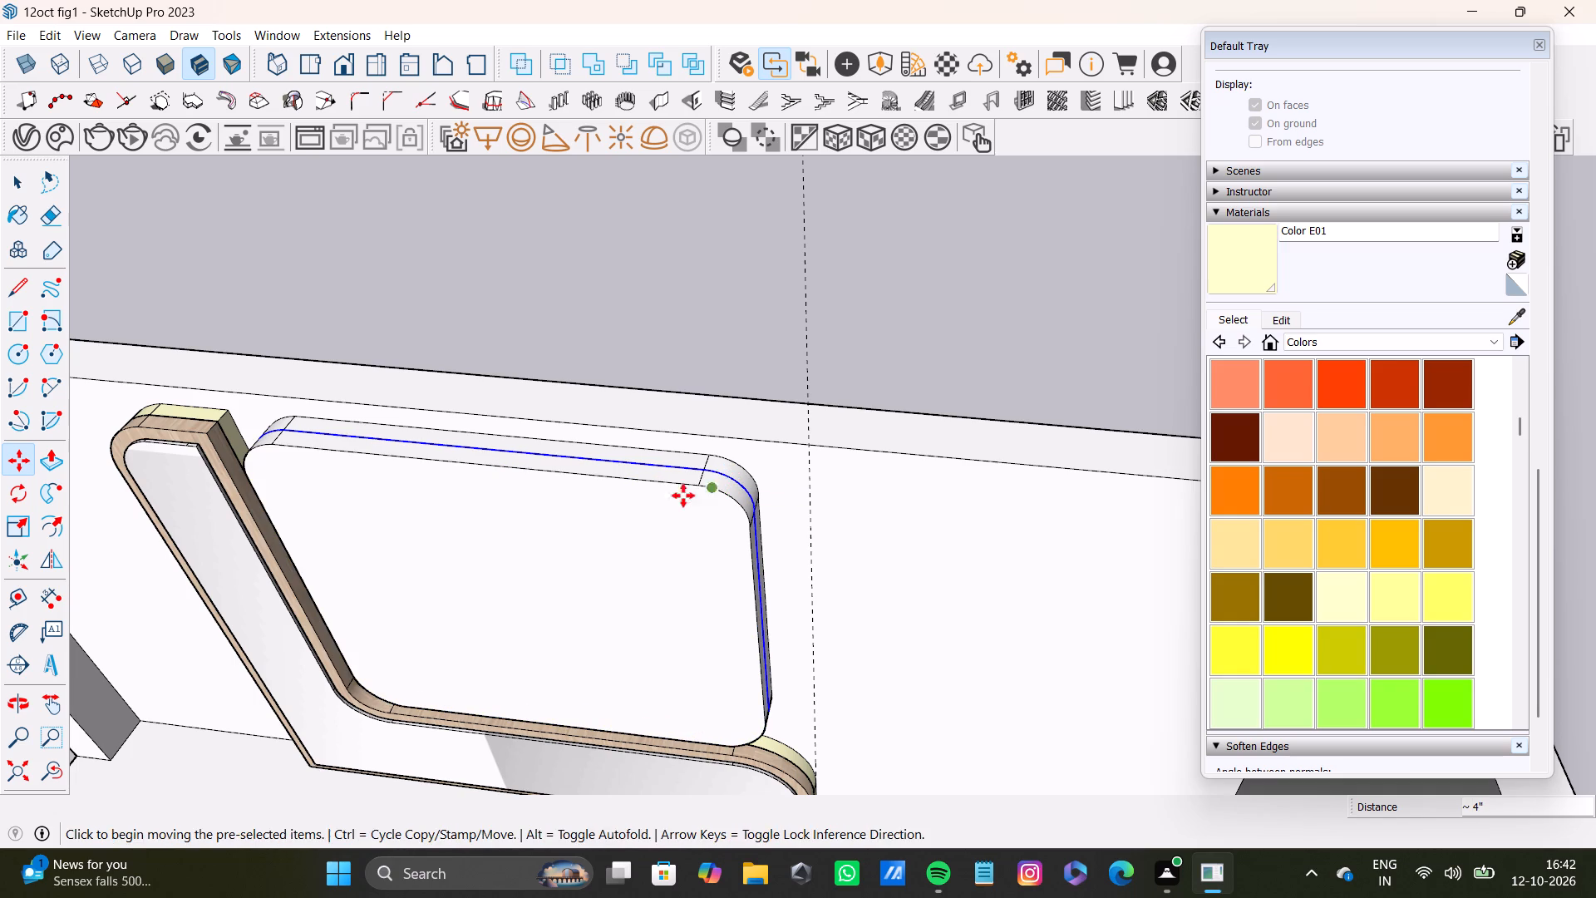
pyautogui.press('space')
# Select the rounded rectangle's rear band faces along the top, both upper corners and the side beside the L-shaped panel's upright.
pyautogui.moveTo(712, 498); pyautogui.dragTo(575, 486, button='middle')
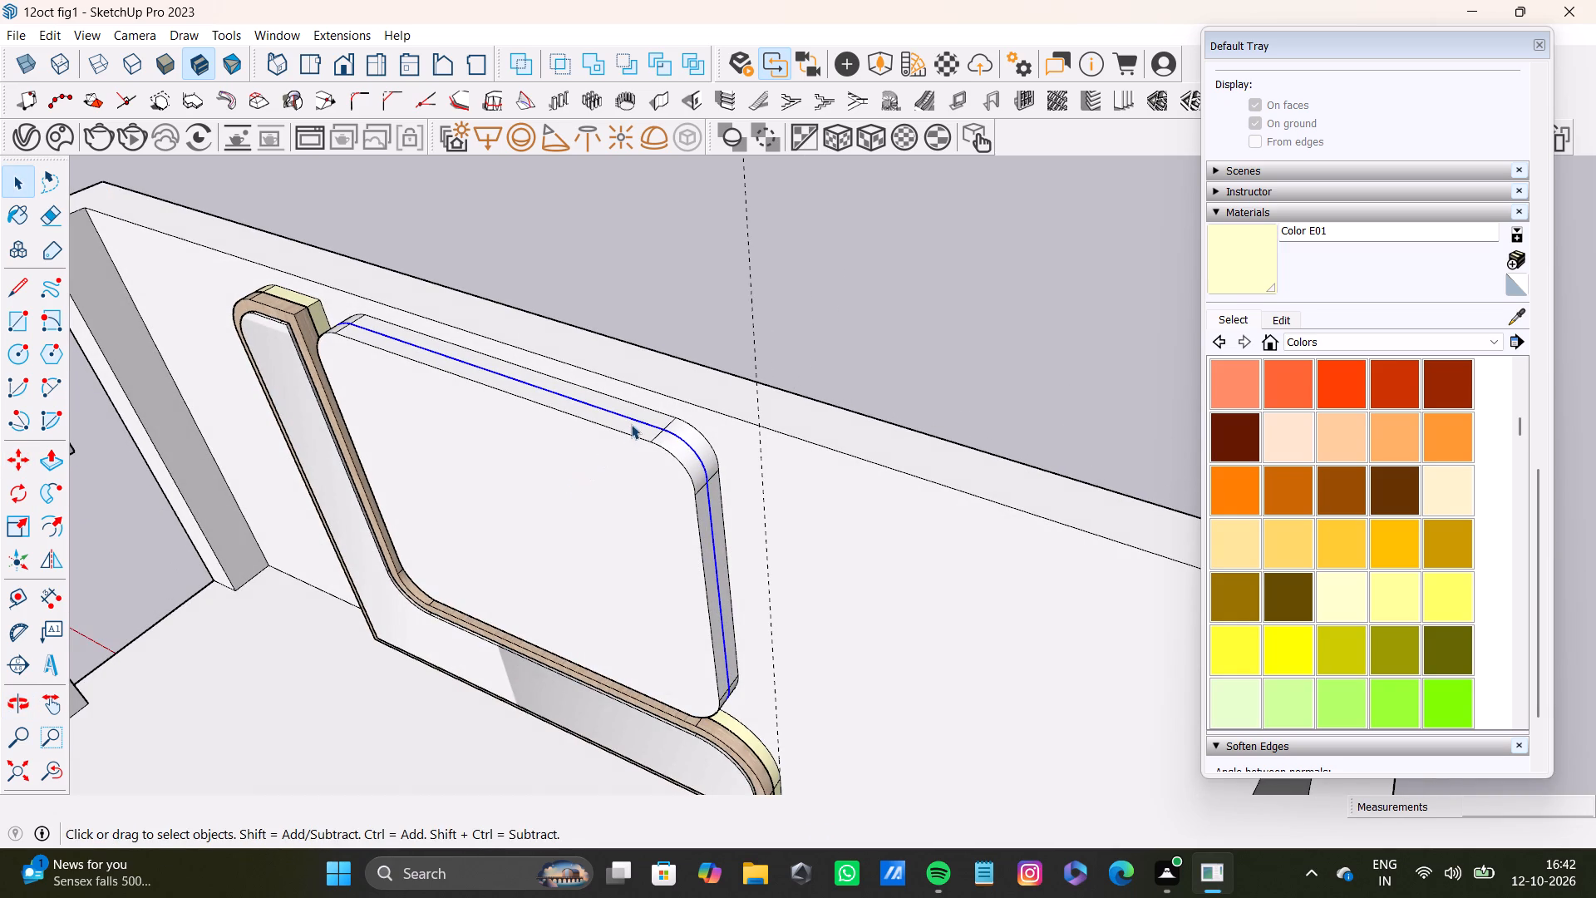
pyautogui.moveTo(526, 364); pyautogui.dragTo(637, 401, button='middle')
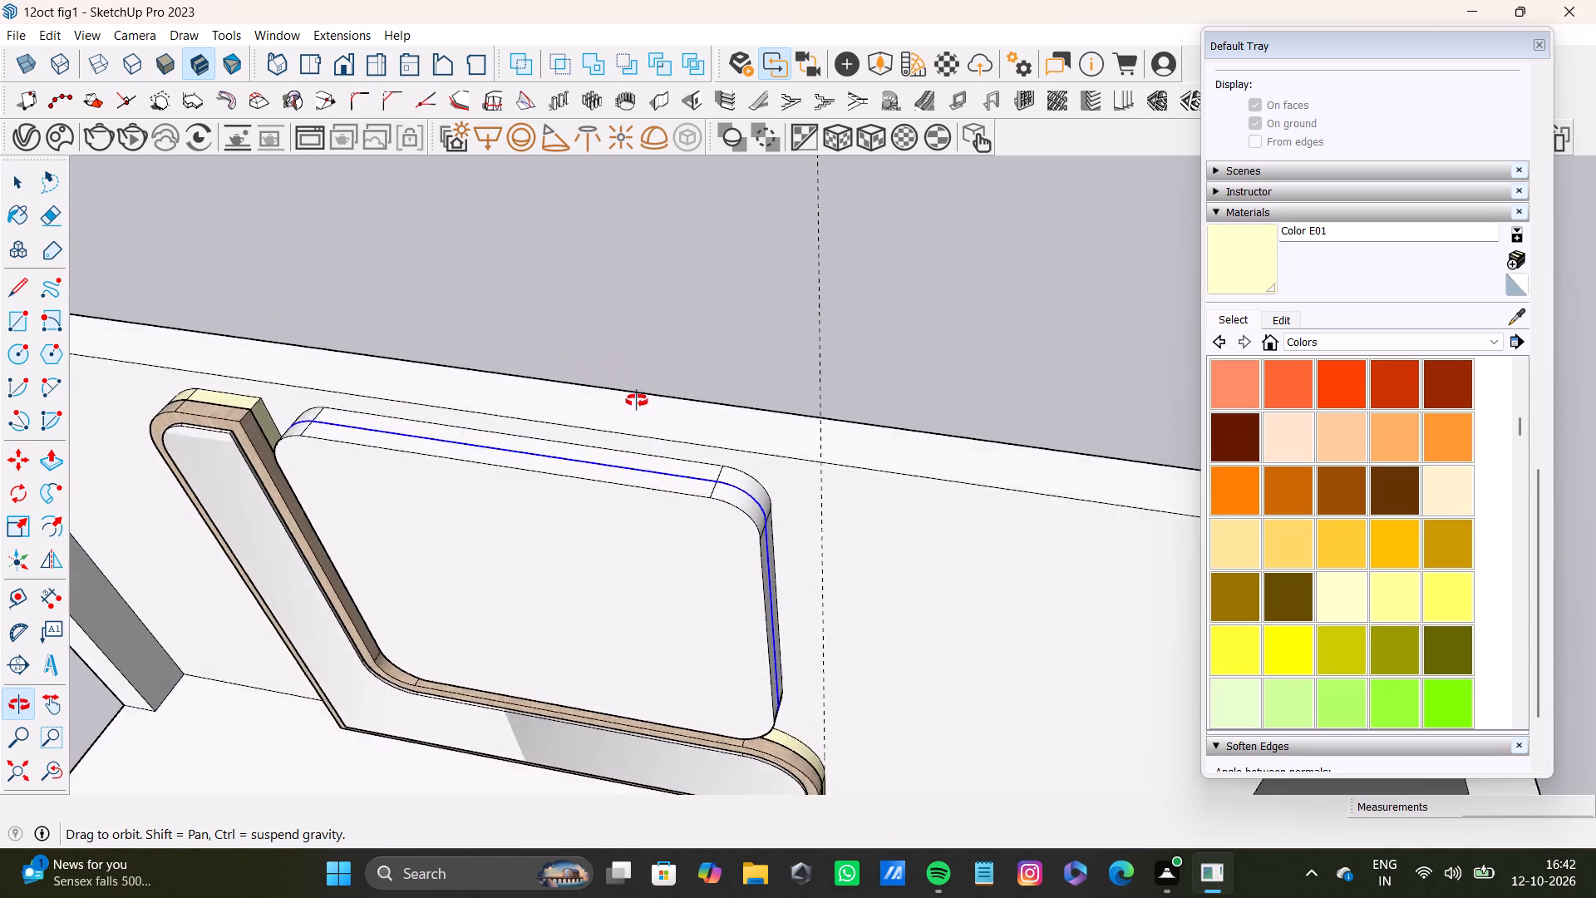
pyautogui.moveTo(637, 401); pyautogui.dragTo(648, 447, button='middle')
pyautogui.keyDown('shift'); pyautogui.scroll(9, 668, 511); pyautogui.keyUp('shift')
pyautogui.keyDown('shift'); pyautogui.doubleClick(736, 499); pyautogui.keyUp('shift')
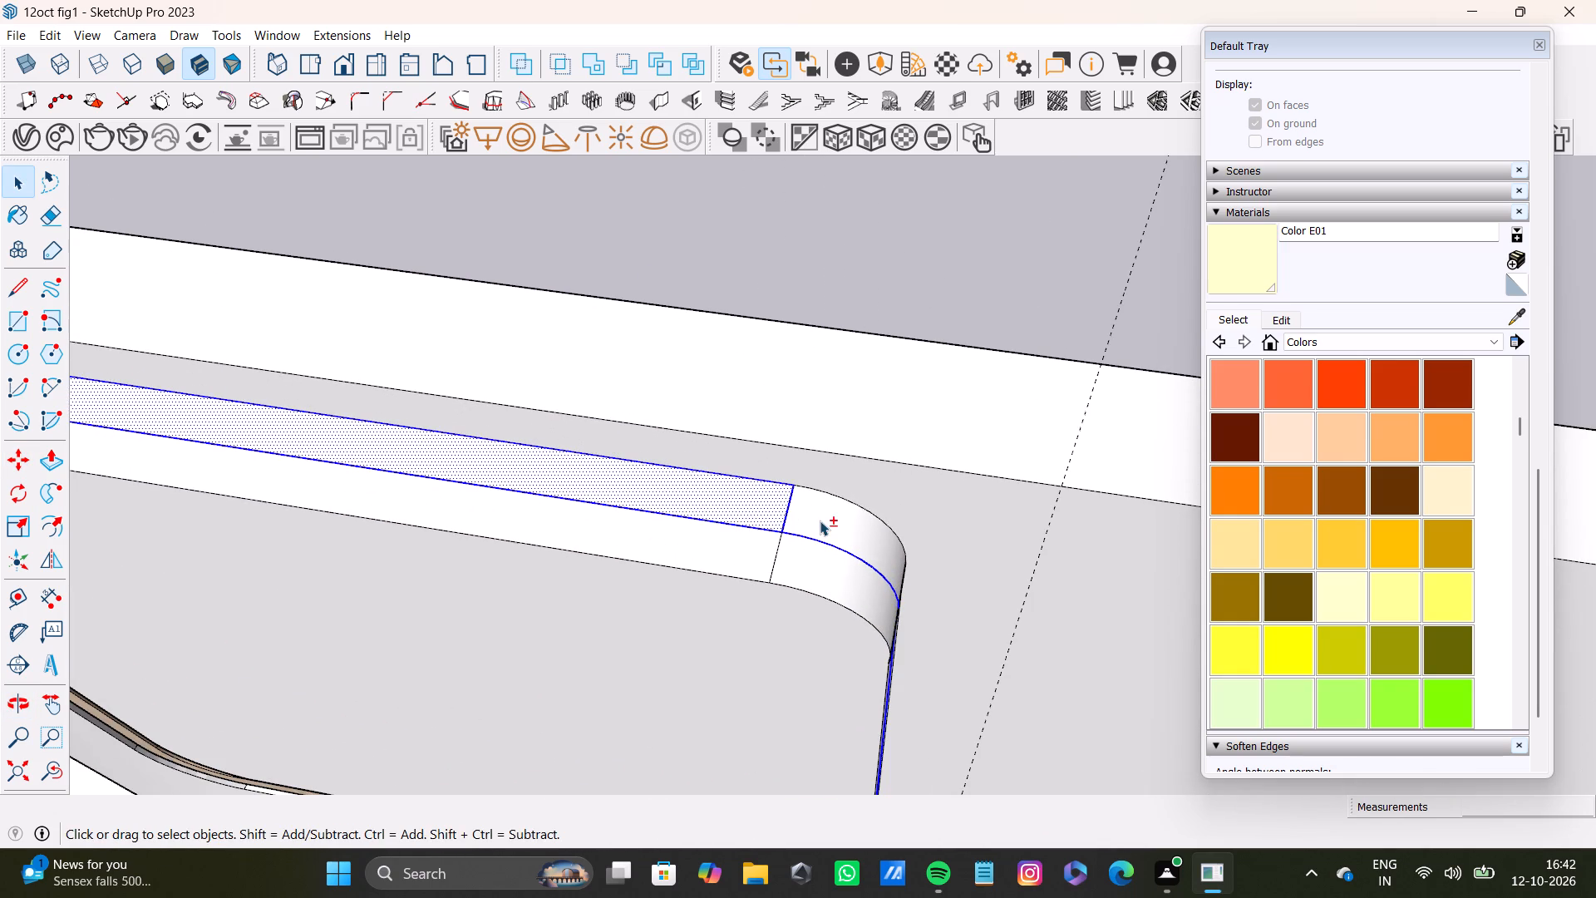
pyautogui.keyDown('shift'); pyautogui.doubleClick(820, 521); pyautogui.keyUp('shift')
pyautogui.keyDown('shift'); pyautogui.scroll(-7, 571, 491); pyautogui.keyUp('shift')
pyautogui.keyDown('shift'); pyautogui.moveTo(542, 524); pyautogui.dragTo(869, 504, button='middle'); pyautogui.keyUp('shift')
pyautogui.moveTo(486, 513); pyautogui.dragTo(537, 496, button='middle')
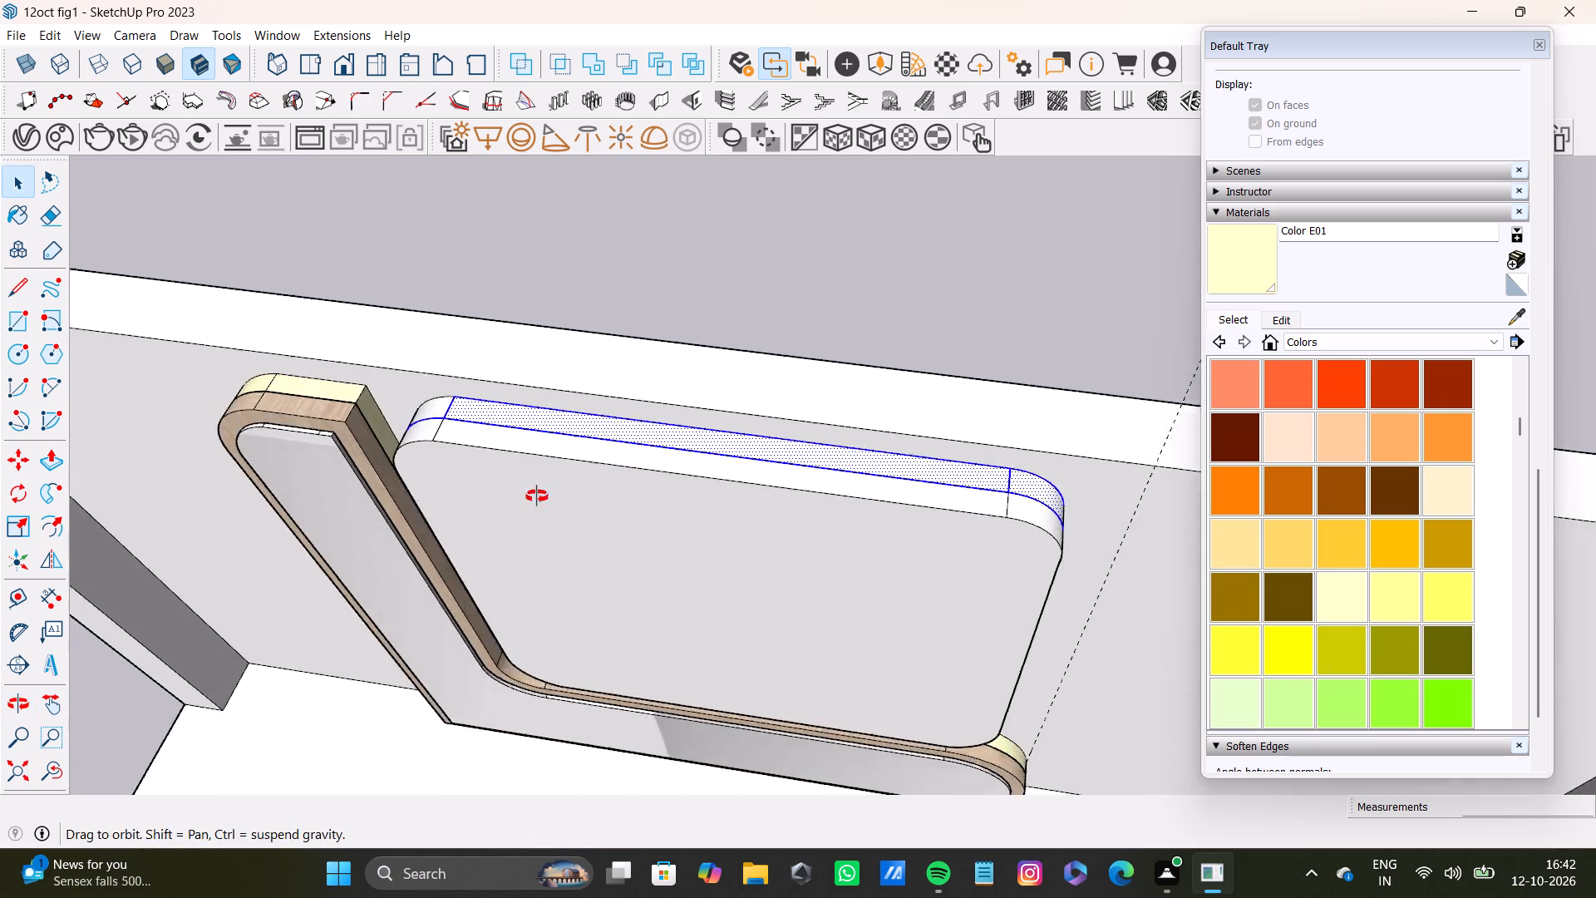
pyautogui.moveTo(537, 496); pyautogui.dragTo(704, 474, button='middle')
pyautogui.keyDown('shift'); pyautogui.scroll(6, 464, 576); pyautogui.keyUp('shift')
pyautogui.keyDown('shift'); pyautogui.doubleClick(518, 505); pyautogui.keyUp('shift')
pyautogui.keyDown('shift'); pyautogui.scroll(-4, 534, 572); pyautogui.keyUp('shift')
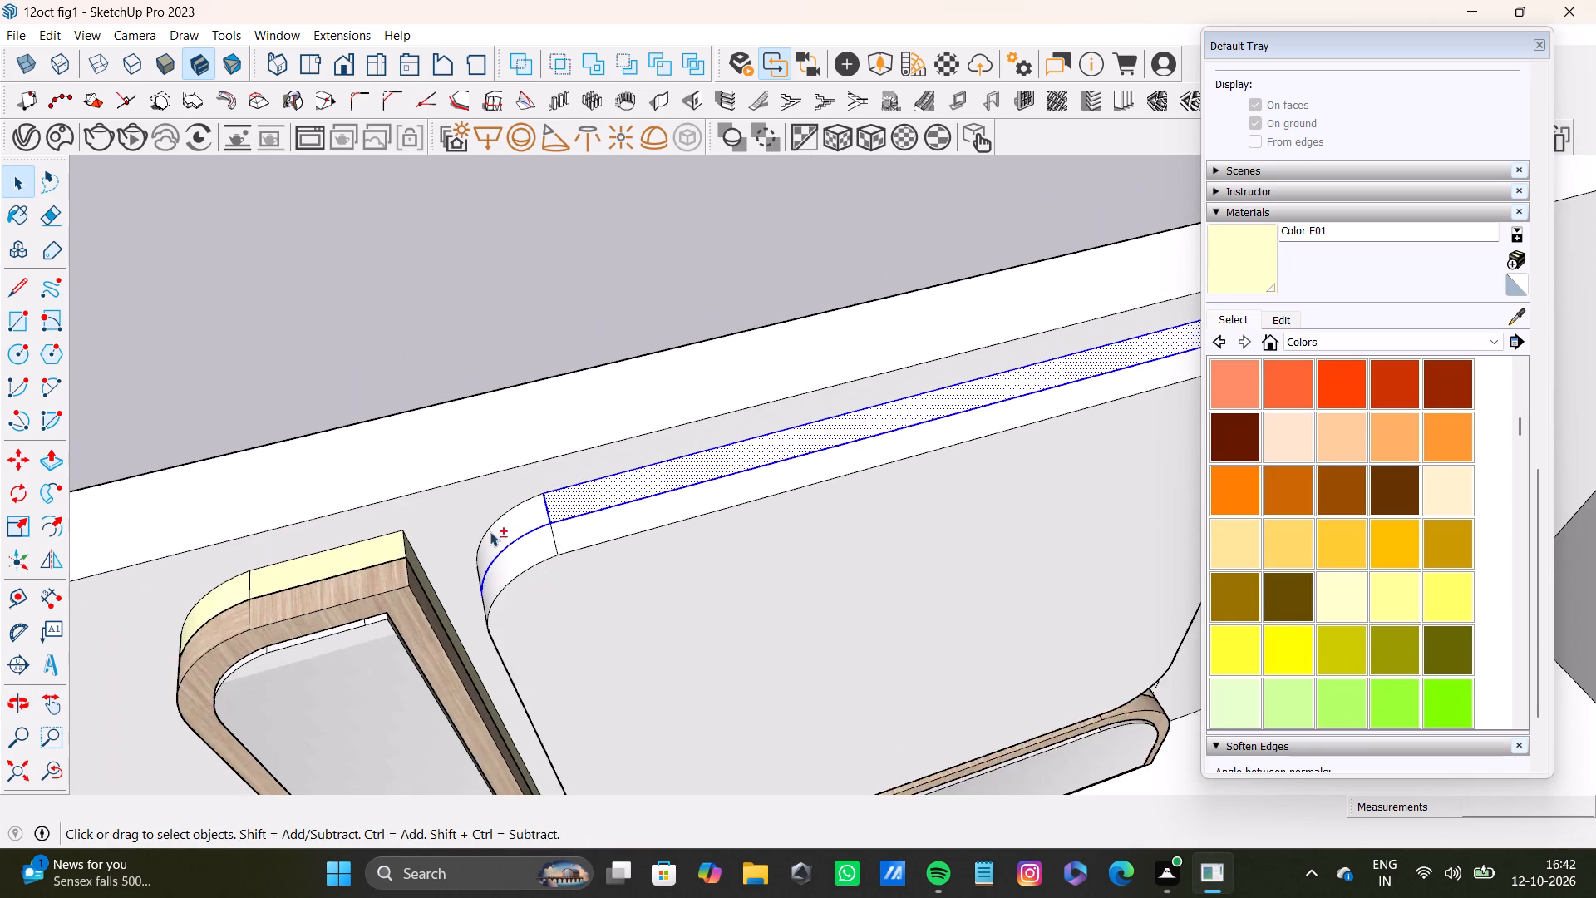
pyautogui.keyDown('shift'); pyautogui.scroll(4, 502, 527); pyautogui.keyUp('shift')
pyautogui.keyDown('shift'); pyautogui.doubleClick(518, 517); pyautogui.keyUp('shift')
pyautogui.keyDown('shift'); pyautogui.scroll(-9, 539, 549); pyautogui.keyUp('shift')
pyautogui.keyDown('shift'); pyautogui.moveTo(485, 652); pyautogui.dragTo(674, 460, button='middle'); pyautogui.keyUp('shift')
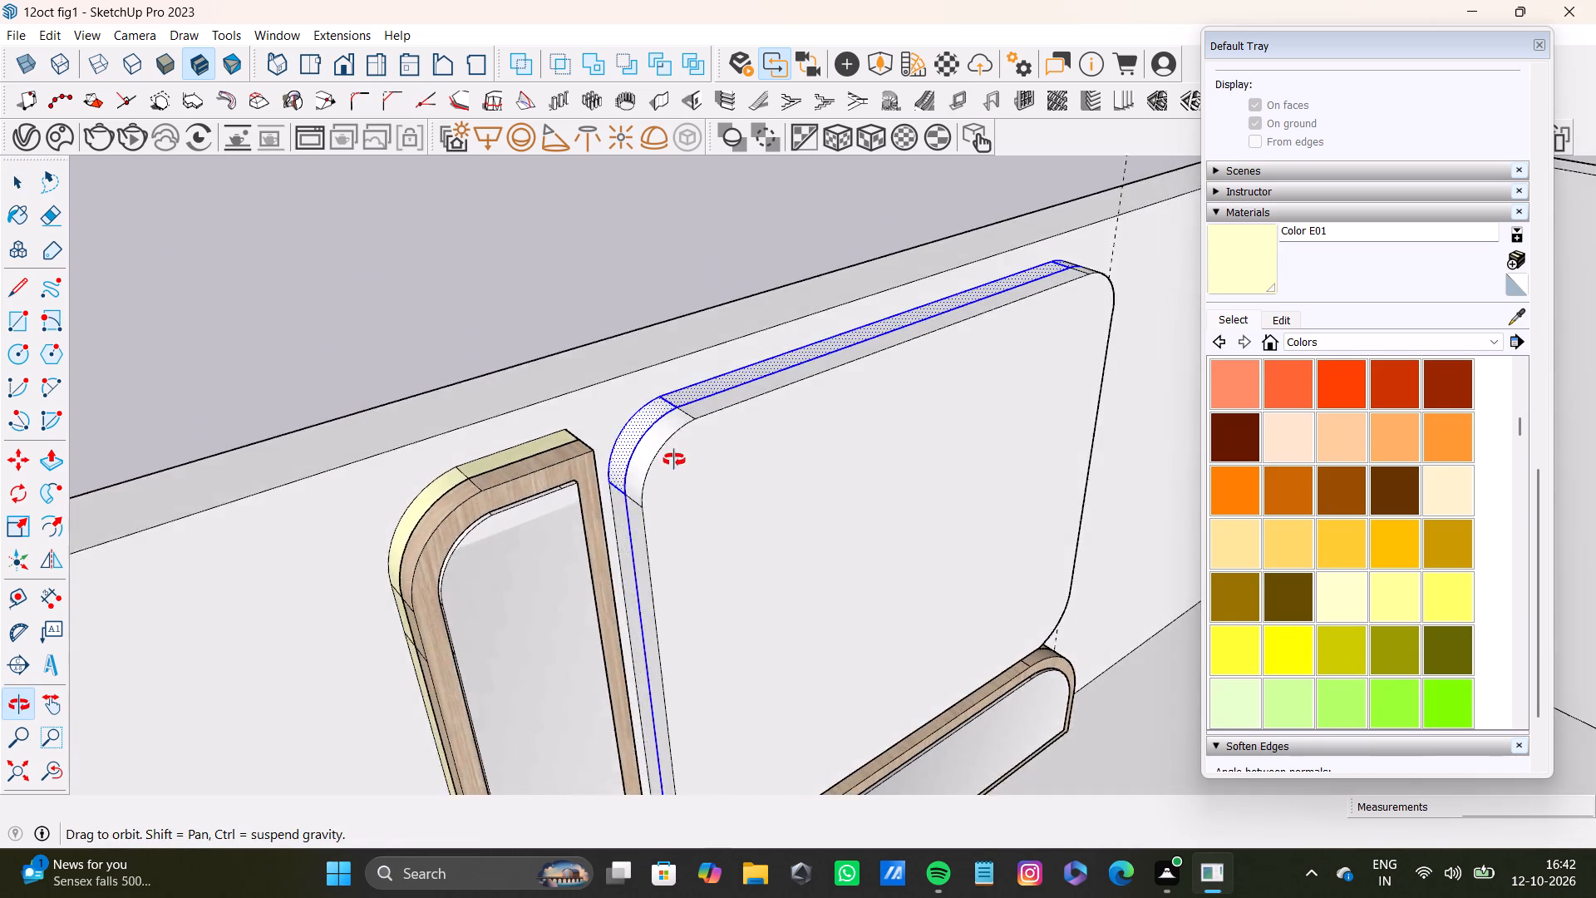
pyautogui.keyDown('shift'); pyautogui.moveTo(674, 460); pyautogui.dragTo(686, 448, button='middle'); pyautogui.keyUp('shift')
pyautogui.keyDown('shift'); pyautogui.scroll(6, 627, 517); pyautogui.keyUp('shift')
pyautogui.keyDown('shift'); pyautogui.doubleClick(638, 513); pyautogui.keyUp('shift')
pyautogui.keyDown('shift'); pyautogui.doubleClick(639, 513); pyautogui.keyUp('shift')
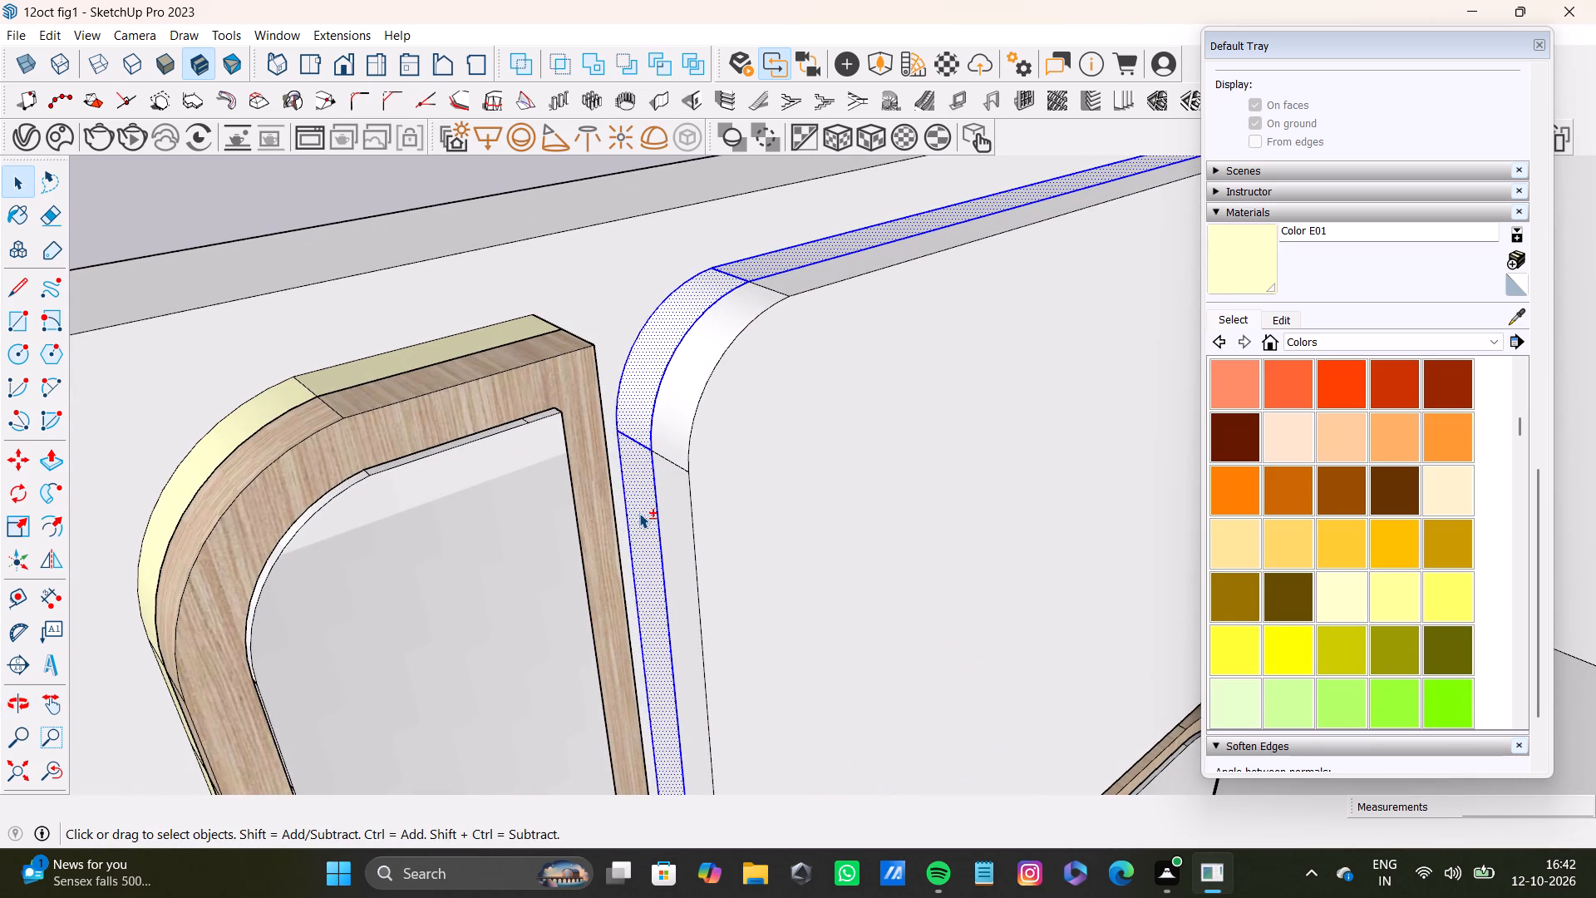
# Add the rear band faces of the rounded rectangle's far side, its adjoining lower corner and its underside to the selection.
pyautogui.keyDown('shift'); pyautogui.scroll(-15, 644, 517); pyautogui.keyUp('shift')
pyautogui.keyDown('shift'); pyautogui.moveTo(802, 556); pyautogui.dragTo(426, 533, button='middle'); pyautogui.keyUp('shift')
pyautogui.scroll(4, 879, 511)
pyautogui.keyDown('shift'); pyautogui.moveTo(885, 508); pyautogui.dragTo(692, 513, button='middle'); pyautogui.keyUp('shift')
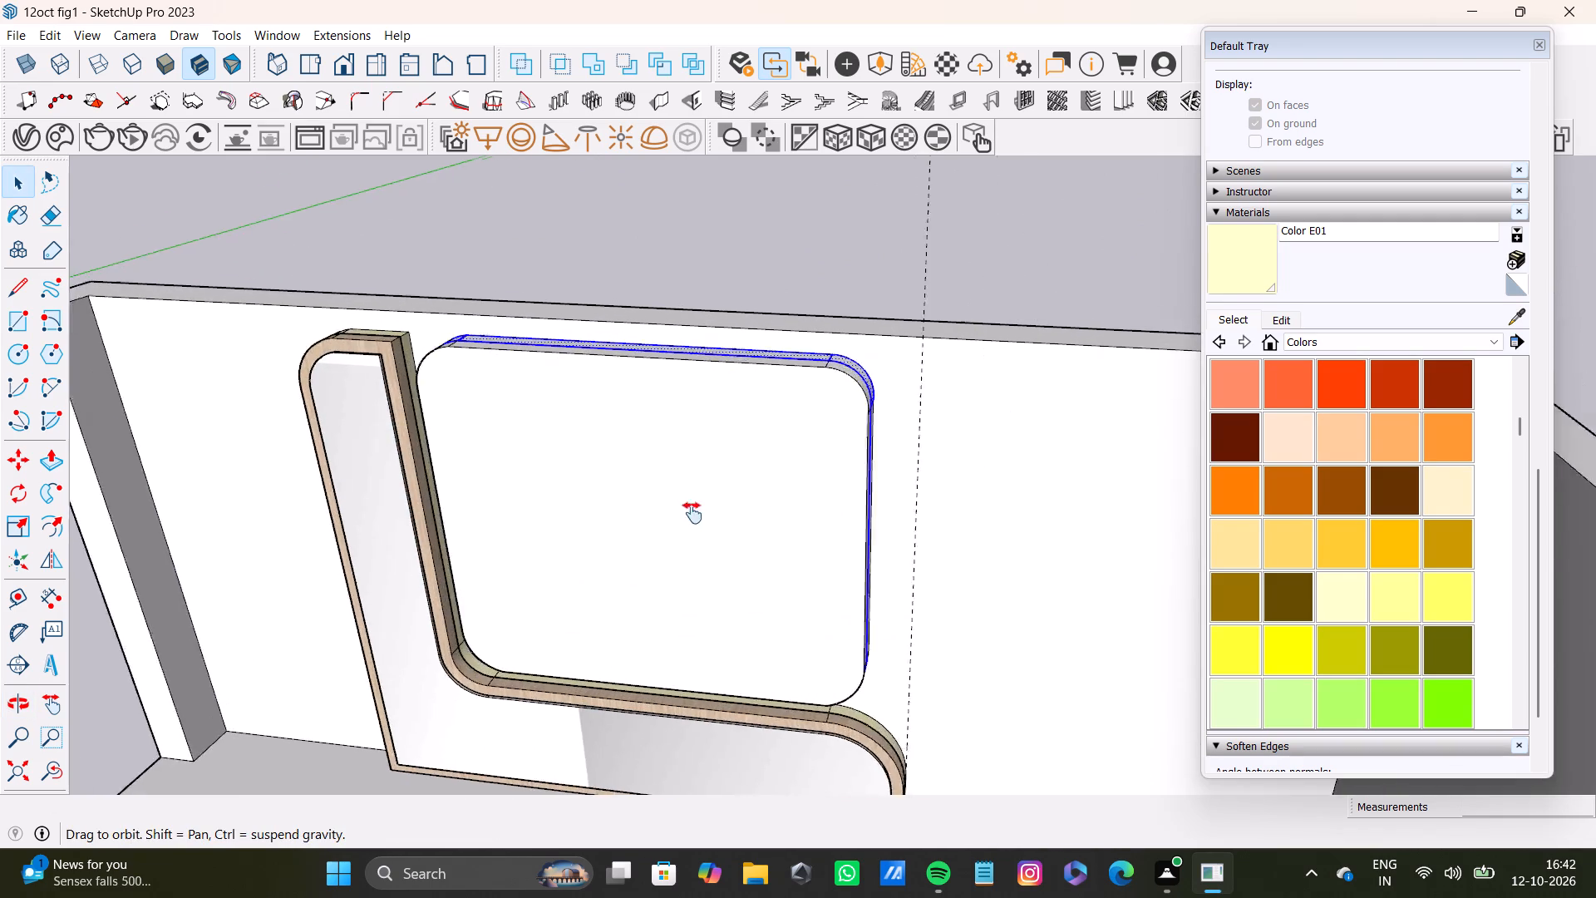
pyautogui.keyDown('shift'); pyautogui.moveTo(692, 513); pyautogui.dragTo(532, 499, button='middle'); pyautogui.keyUp('shift')
pyautogui.keyDown('shift'); pyautogui.scroll(5, 781, 461); pyautogui.keyUp('shift')
pyautogui.keyDown('shift'); pyautogui.doubleClick(698, 434); pyautogui.keyUp('shift')
pyautogui.keyDown('shift'); pyautogui.scroll(-2, 708, 476); pyautogui.keyUp('shift')
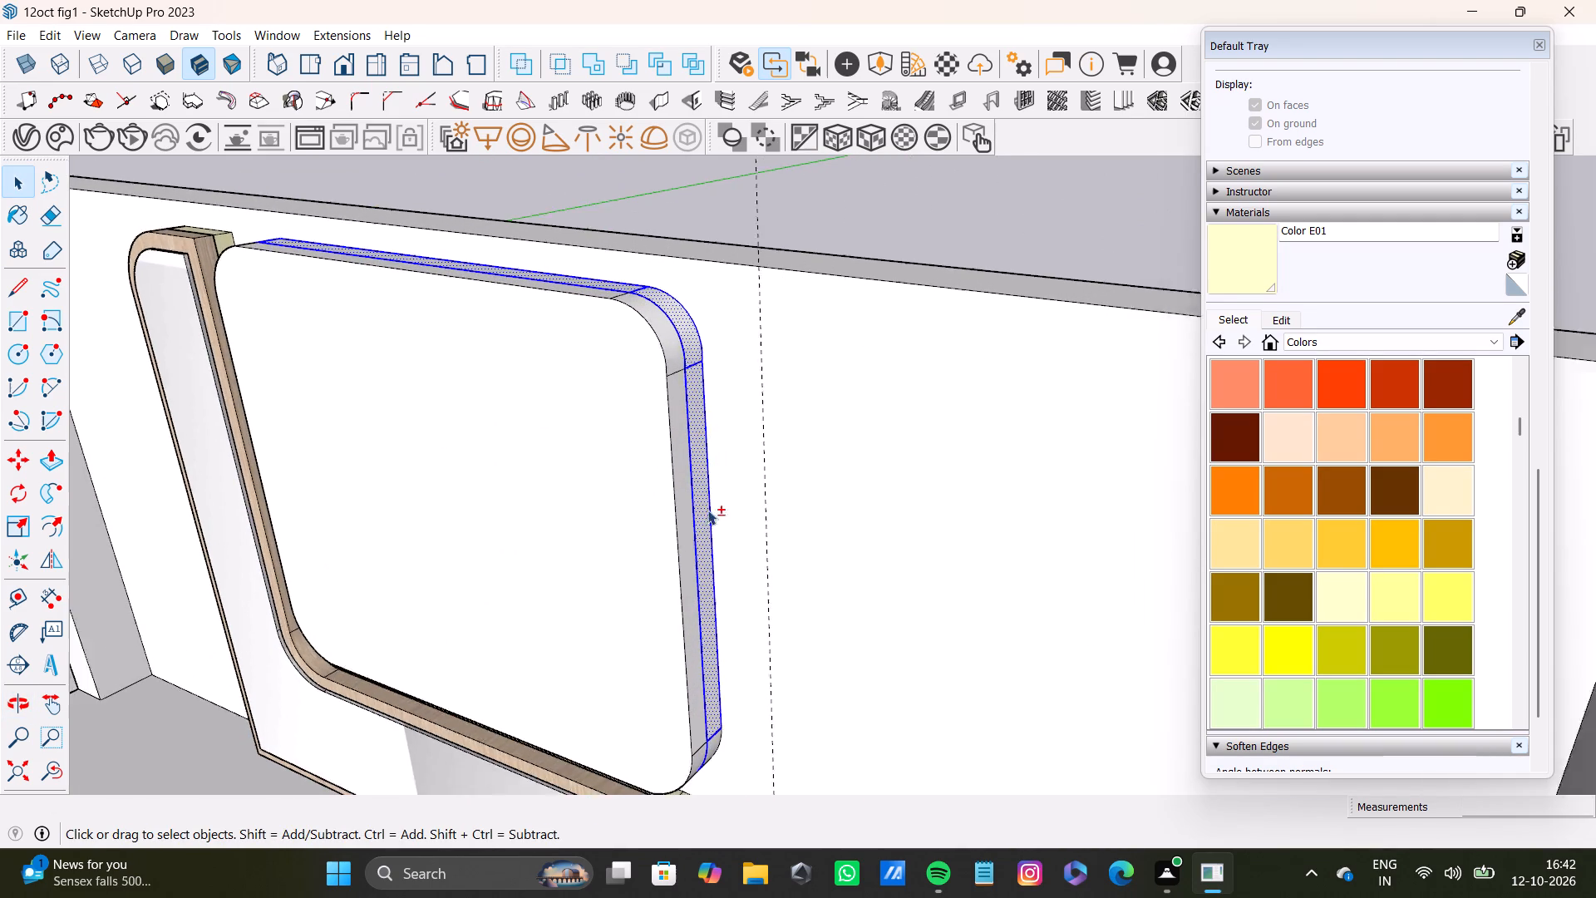
pyautogui.keyDown('shift'); pyautogui.scroll(-1, 707, 510); pyautogui.keyUp('shift')
pyautogui.keyDown('shift'); pyautogui.moveTo(664, 624); pyautogui.dragTo(685, 506, button='middle'); pyautogui.keyUp('shift')
pyautogui.keyDown('shift'); pyautogui.scroll(12, 776, 606); pyautogui.keyUp('shift')
pyautogui.keyDown('shift'); pyautogui.doubleClick(700, 565); pyautogui.keyUp('shift')
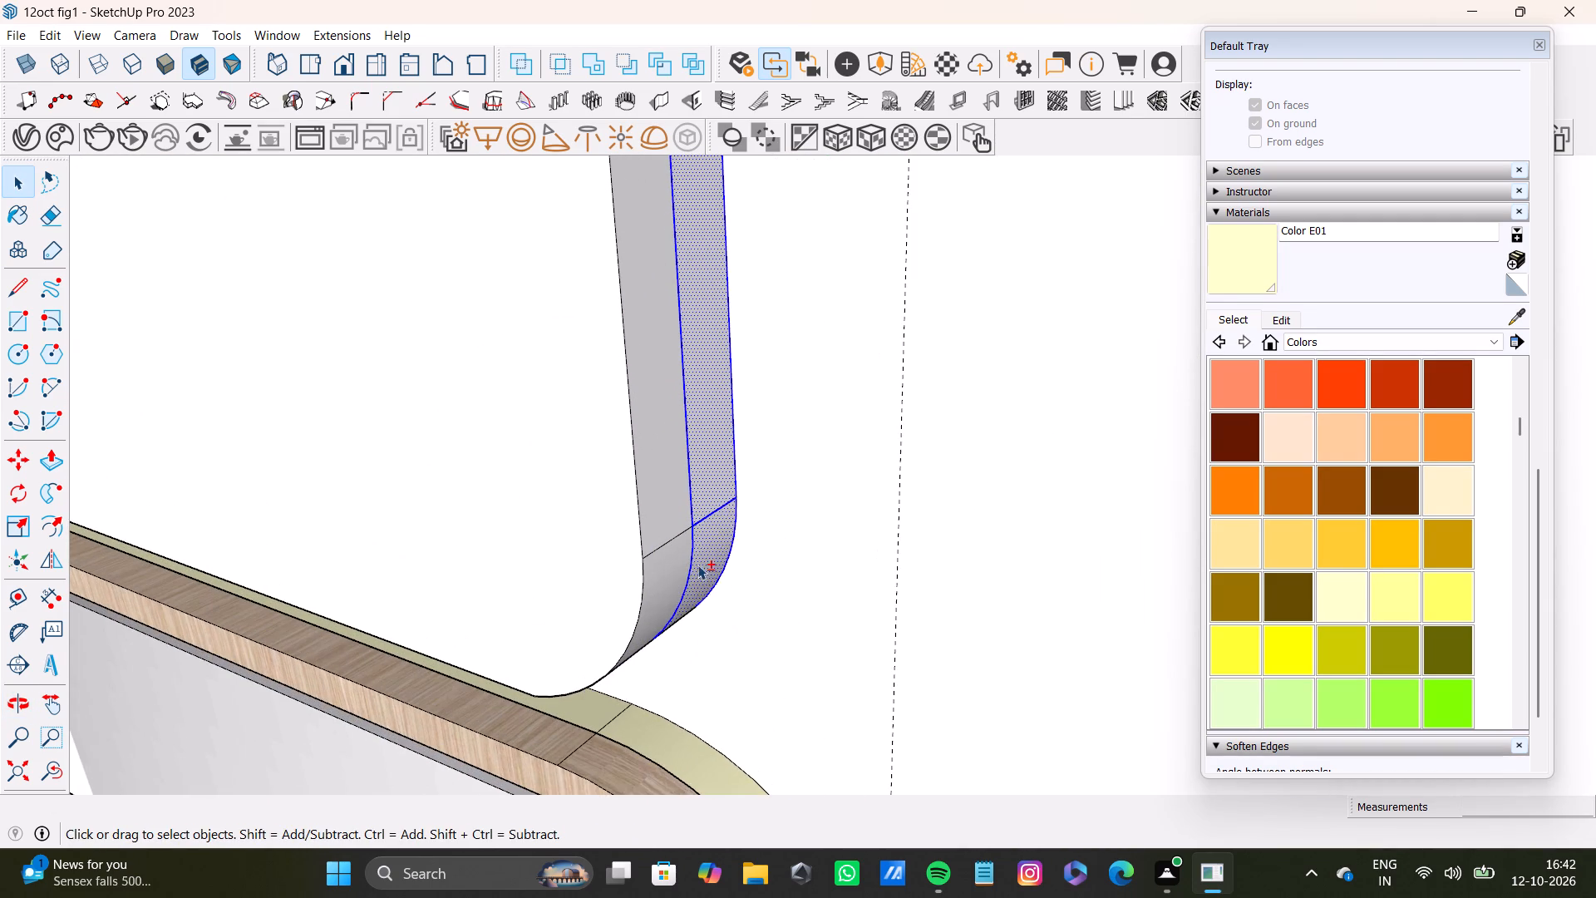
pyautogui.keyDown('shift'); pyautogui.scroll(-5, 697, 565); pyautogui.keyUp('shift')
pyautogui.keyDown('shift'); pyautogui.moveTo(667, 591); pyautogui.dragTo(687, 333, button='middle'); pyautogui.keyUp('shift')
pyautogui.keyDown('shift'); pyautogui.scroll(5, 625, 496); pyautogui.keyUp('shift')
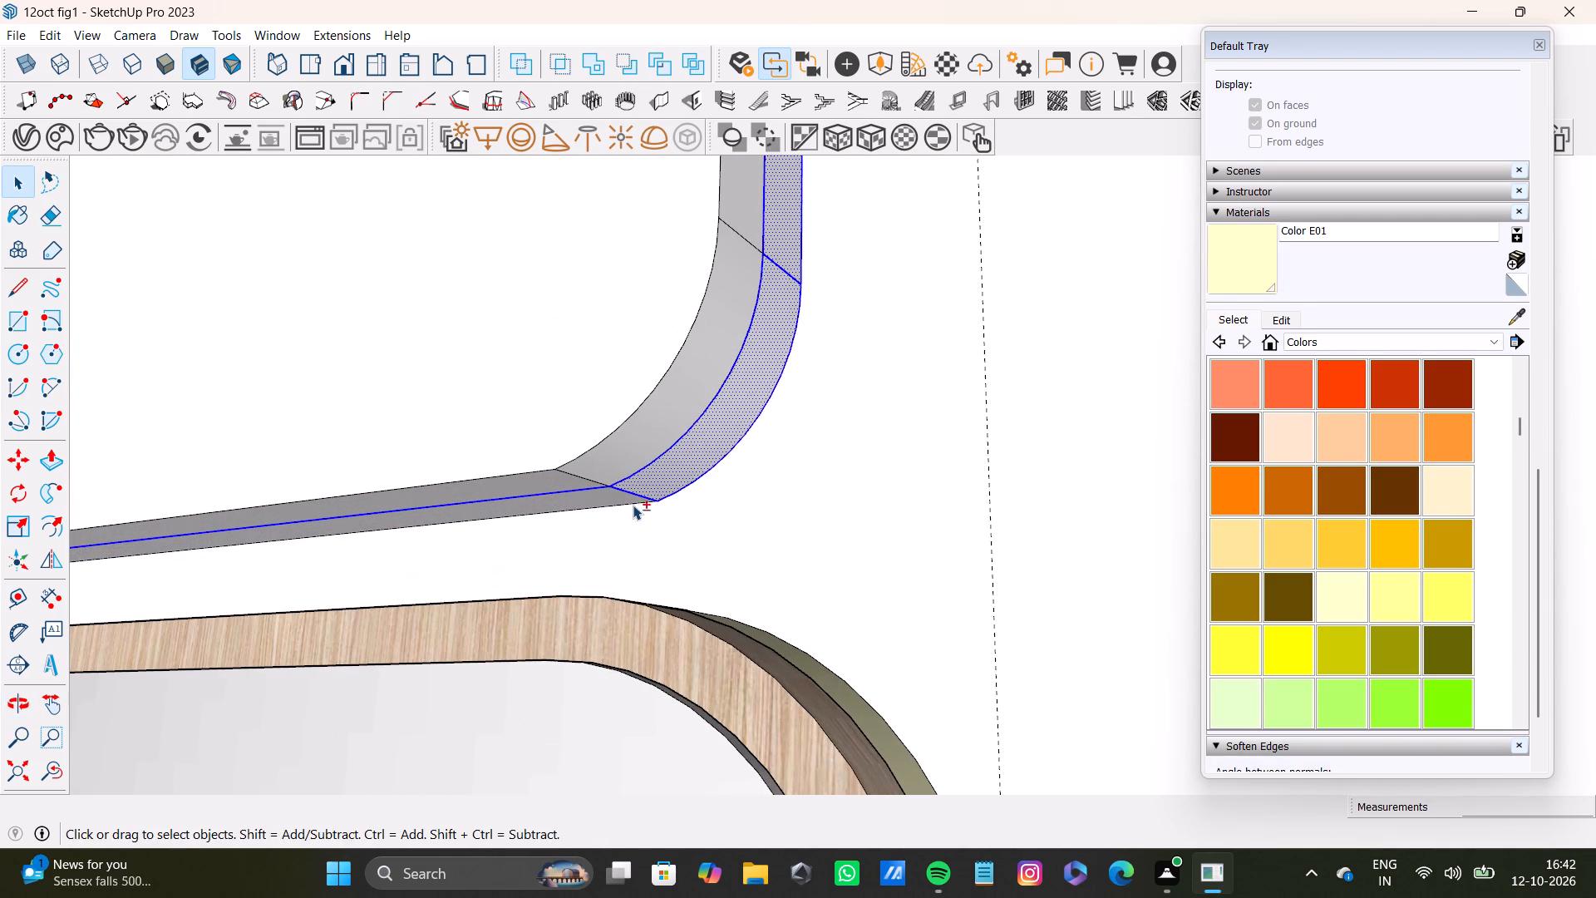
pyautogui.keyDown('shift'); pyautogui.click(623, 502); pyautogui.keyUp('shift')
# Paint the selected rear band faces of the rounded rectangle with Color E01.
pyautogui.keyDown('shift'); pyautogui.click(1215, 254); pyautogui.keyUp('shift')
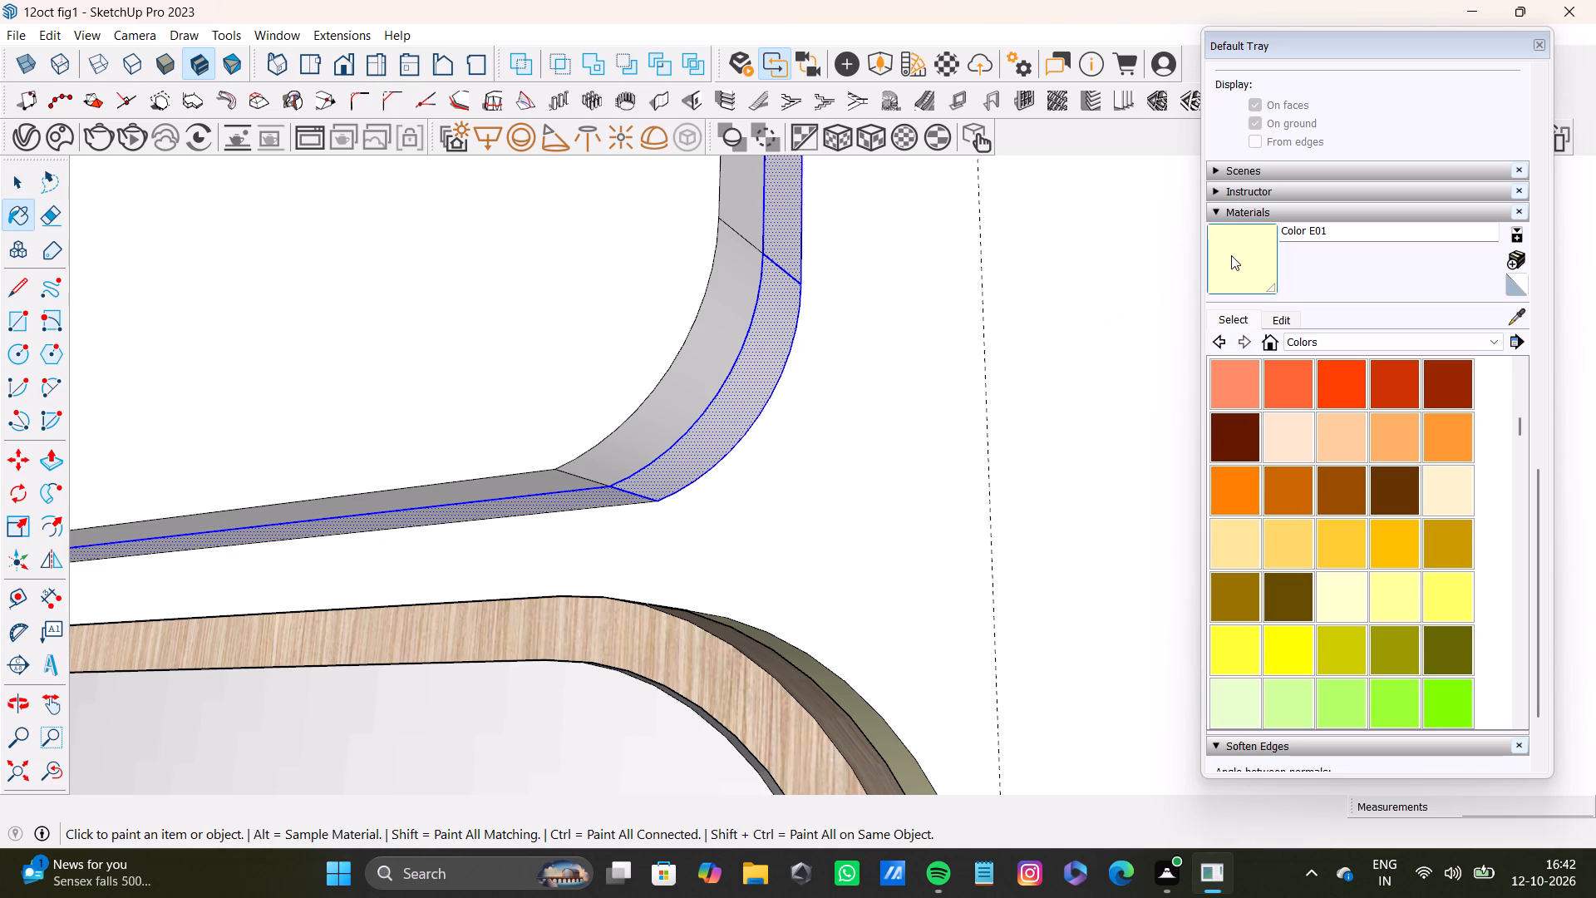
pyautogui.keyDown('shift'); pyautogui.click(779, 336); pyautogui.keyUp('shift')
pyautogui.keyDown('shift'); pyautogui.scroll(-7, 718, 394); pyautogui.keyUp('shift')
pyautogui.moveTo(747, 412); pyautogui.dragTo(763, 424, button='middle')
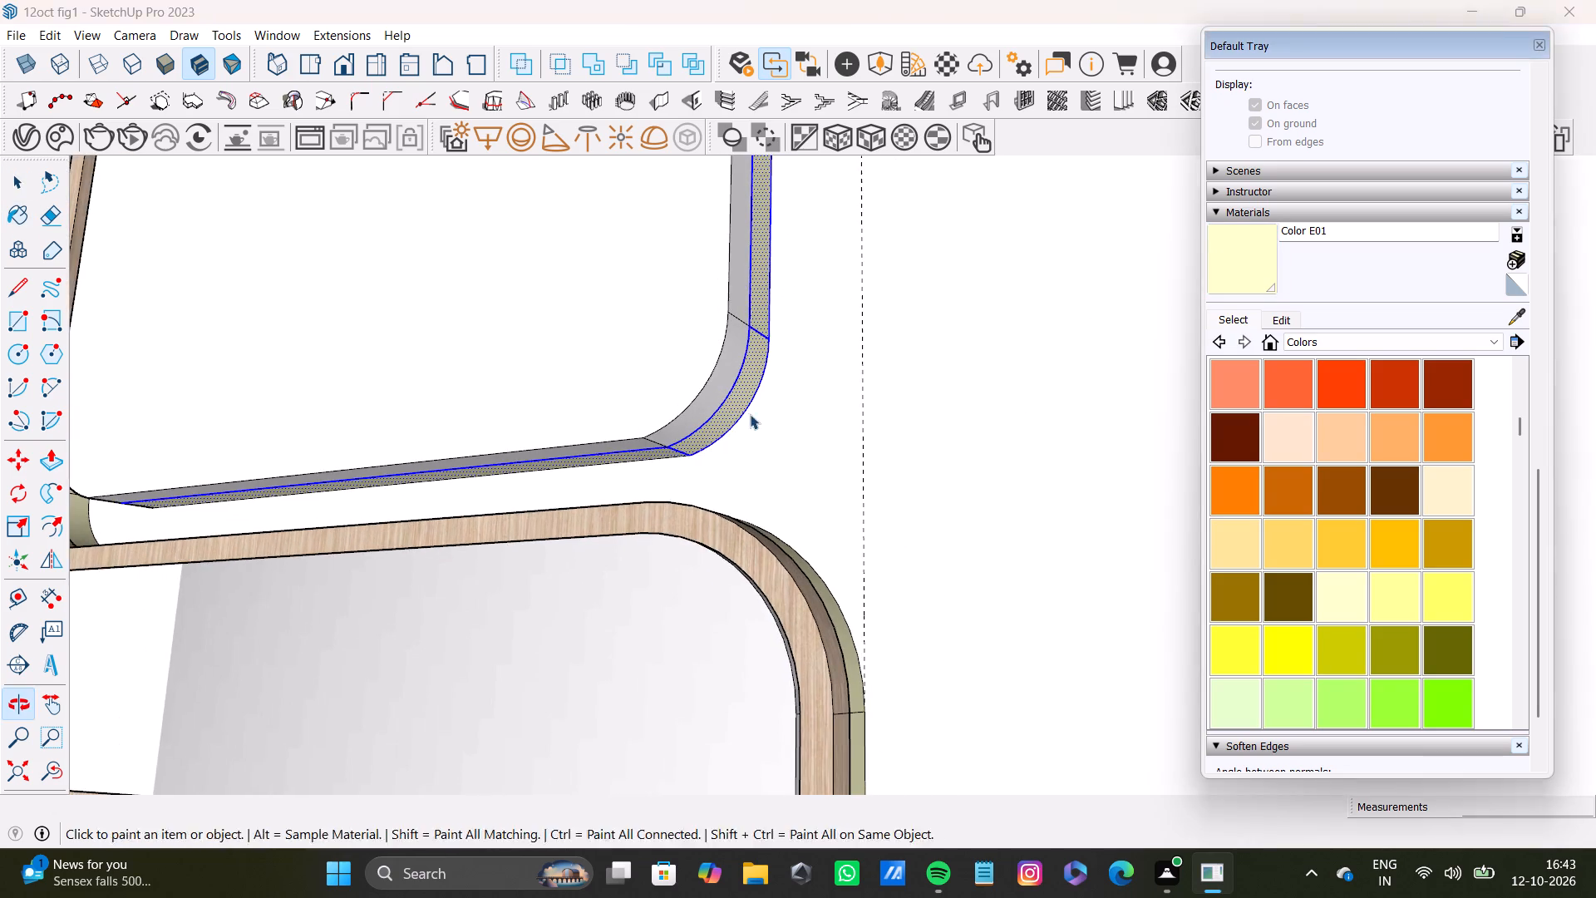
pyautogui.press('space')
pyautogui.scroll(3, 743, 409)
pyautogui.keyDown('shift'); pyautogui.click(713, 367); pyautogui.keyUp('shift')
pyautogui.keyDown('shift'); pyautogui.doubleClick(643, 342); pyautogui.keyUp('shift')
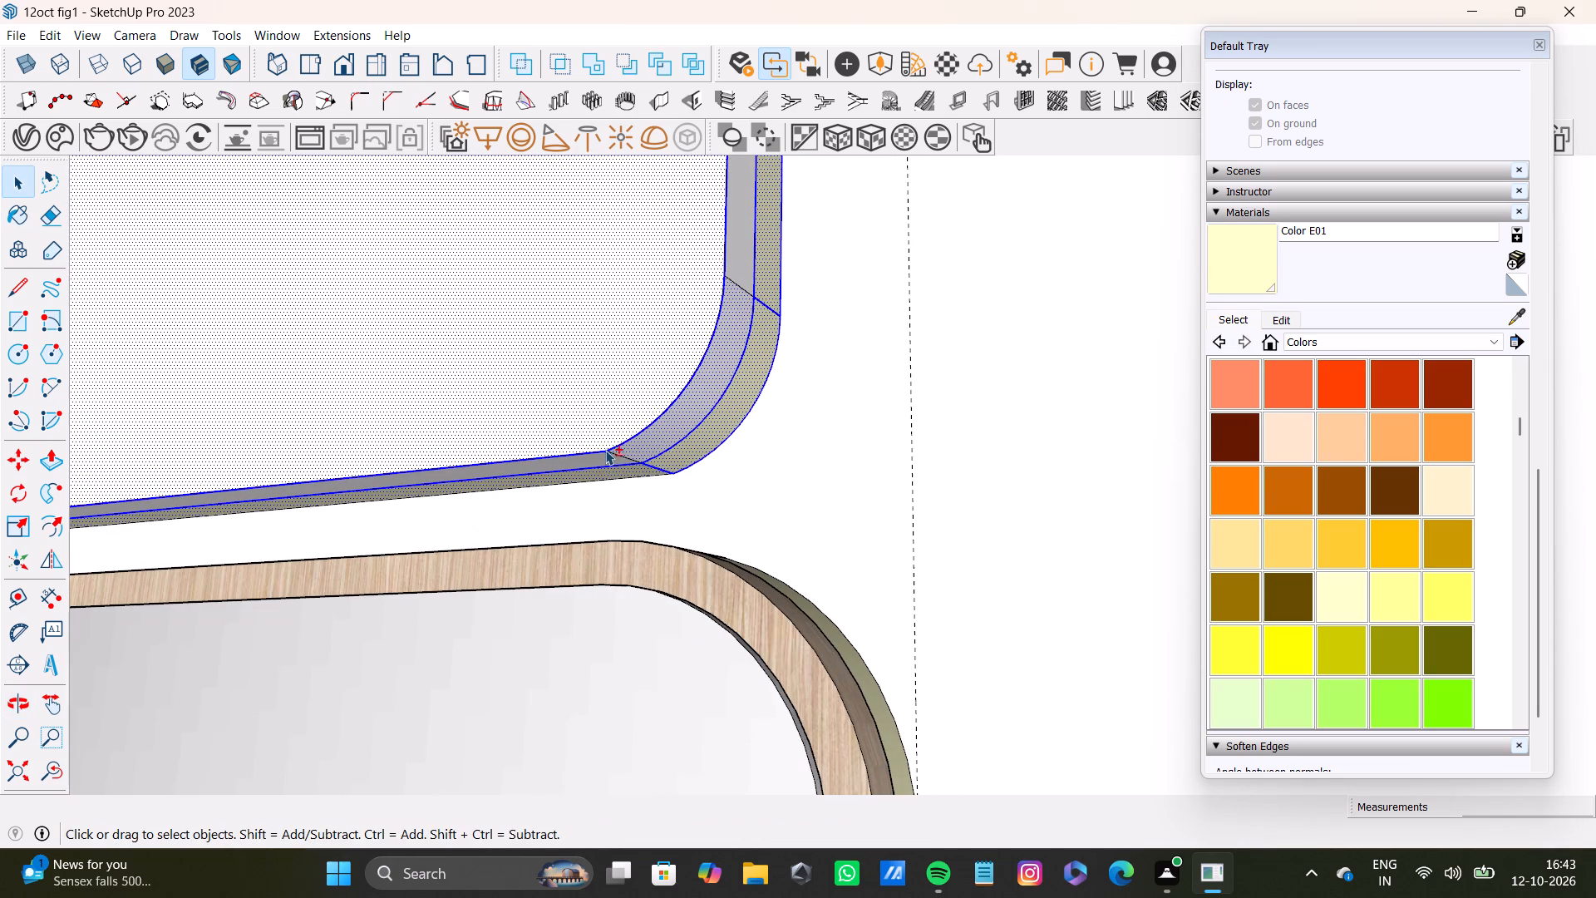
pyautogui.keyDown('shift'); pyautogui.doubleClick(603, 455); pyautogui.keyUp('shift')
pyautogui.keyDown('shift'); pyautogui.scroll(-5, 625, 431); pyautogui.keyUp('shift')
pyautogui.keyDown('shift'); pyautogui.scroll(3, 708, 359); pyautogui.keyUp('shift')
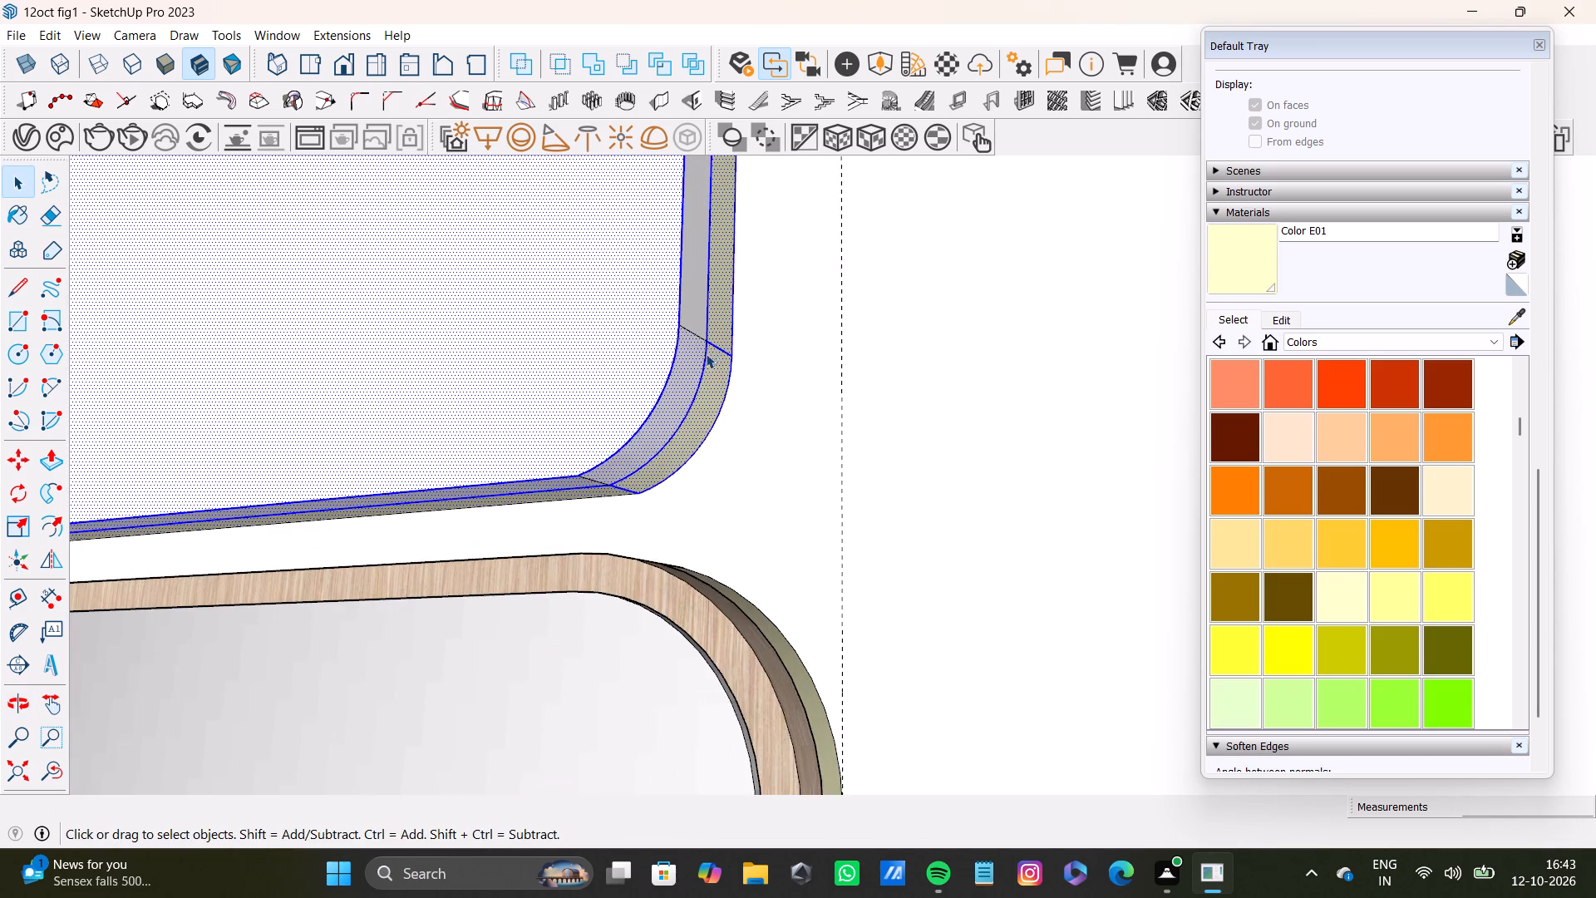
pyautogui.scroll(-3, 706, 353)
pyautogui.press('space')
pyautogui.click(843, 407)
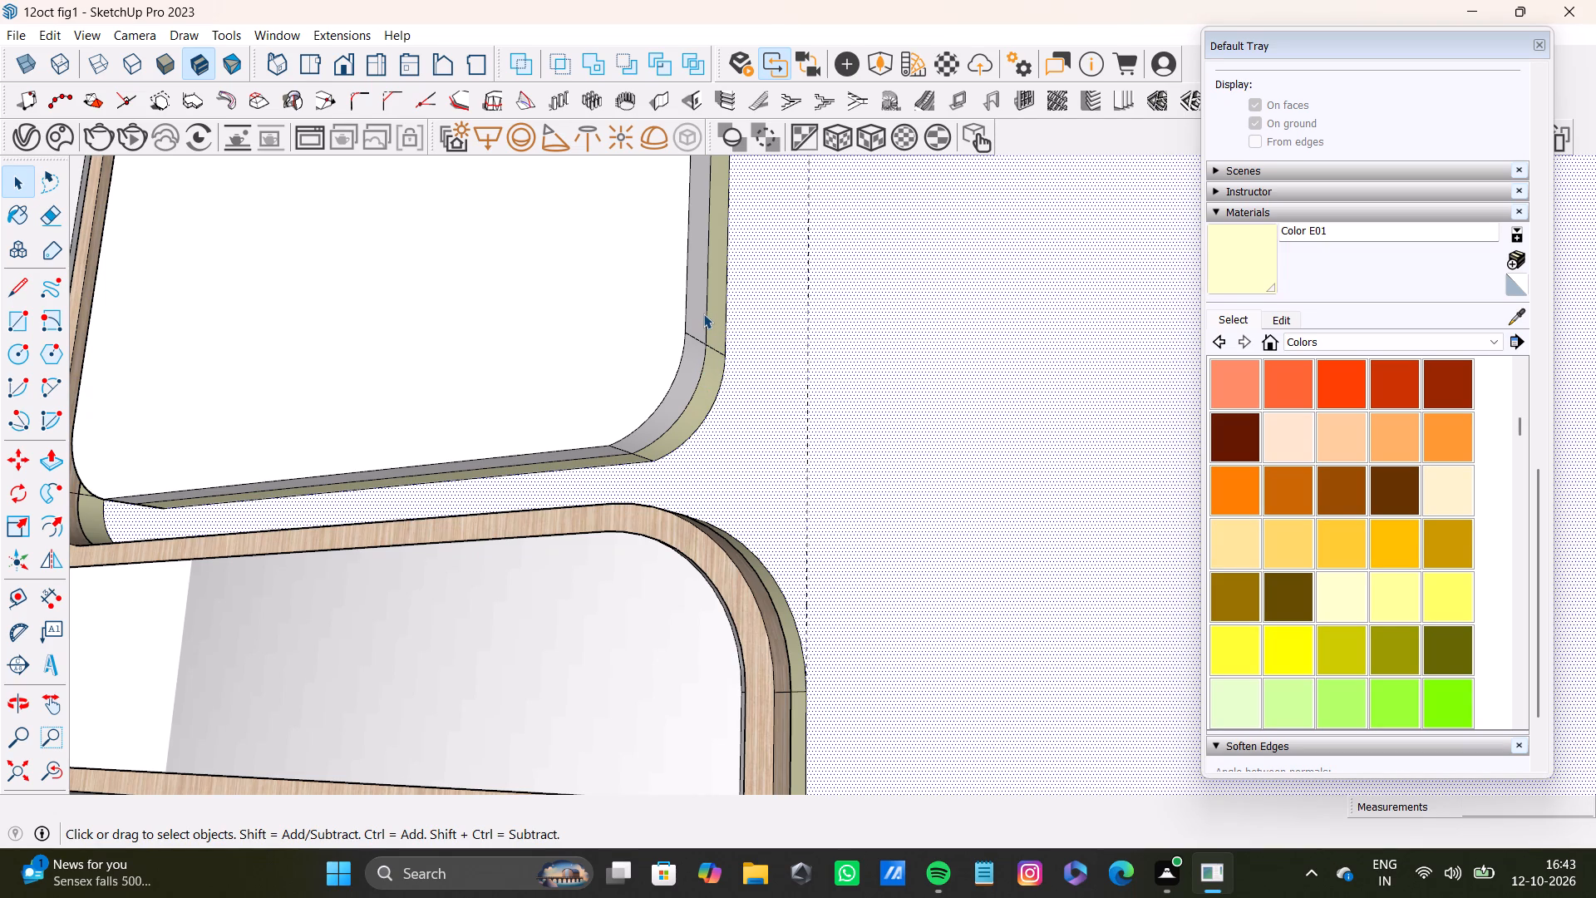
# Select the rounded rectangle's front face and its front band along the far side, adjoining lower corner and underside.
pyautogui.press('space')
pyautogui.click(699, 289)
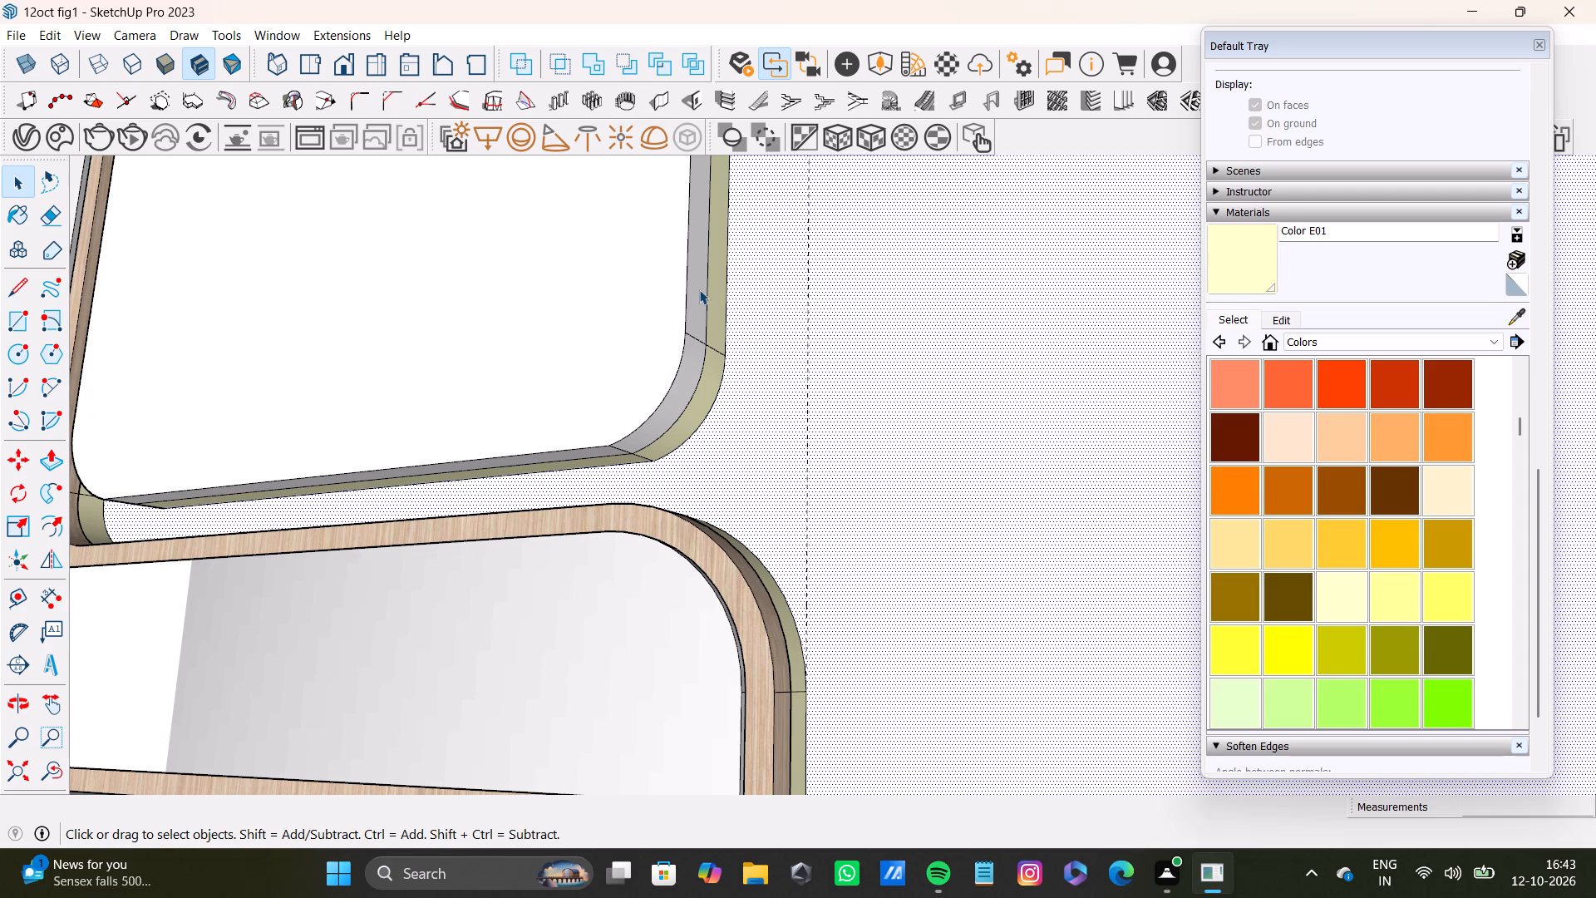
pyautogui.click(676, 299)
pyautogui.keyDown('shift'); pyautogui.click(689, 354); pyautogui.keyUp('shift')
pyautogui.keyDown('shift'); pyautogui.scroll(-4, 670, 377); pyautogui.keyUp('shift')
pyautogui.moveTo(648, 398); pyautogui.dragTo(677, 367, button='middle')
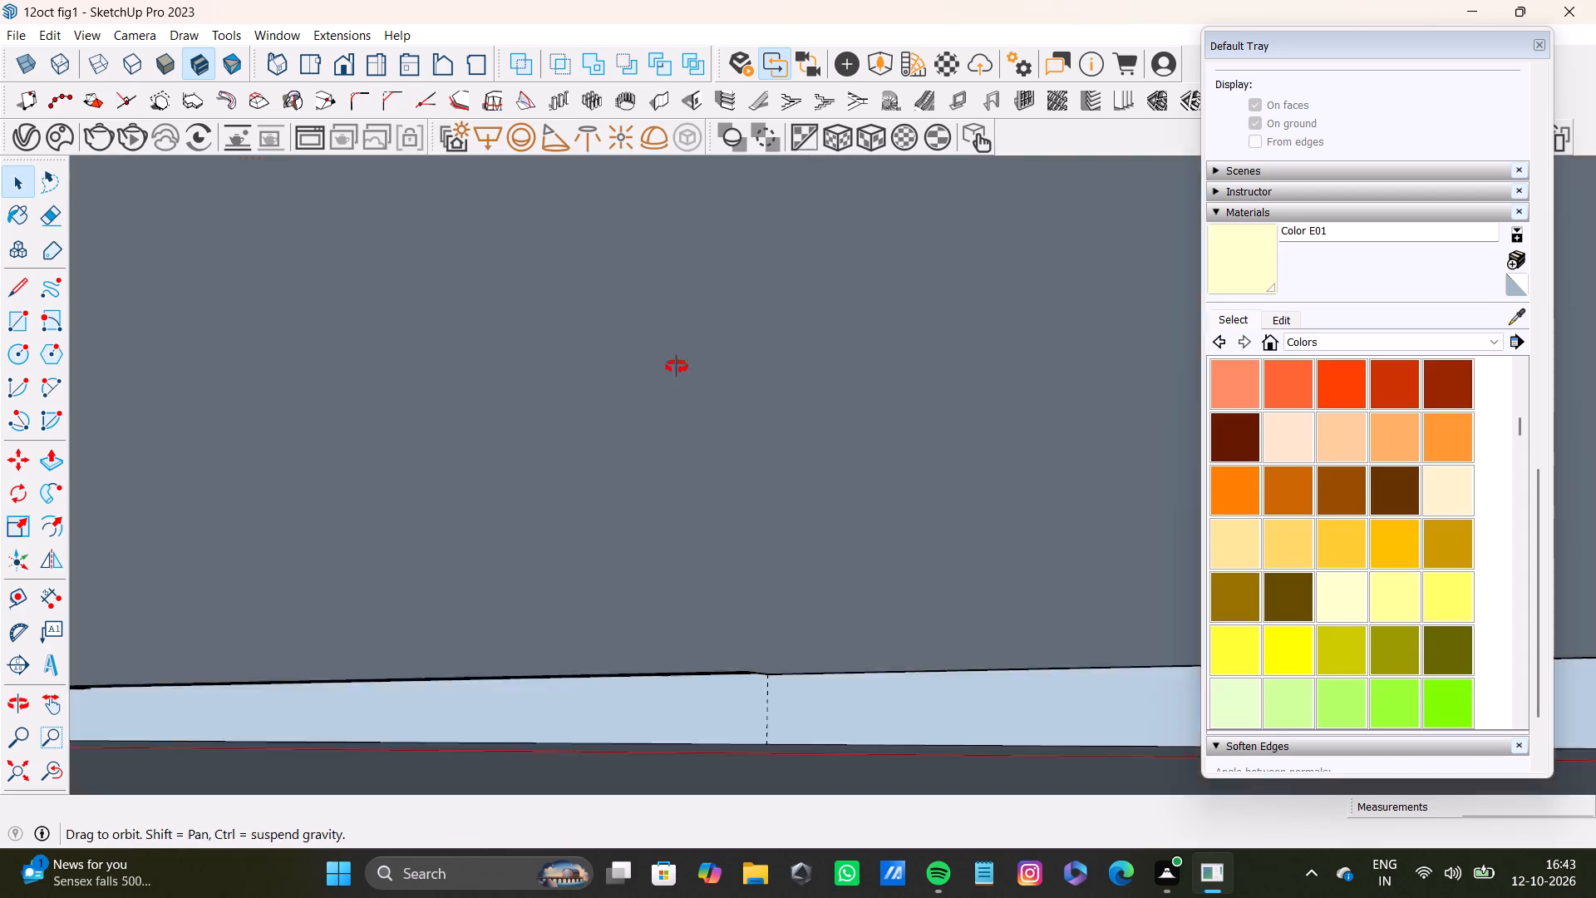
pyautogui.moveTo(677, 367); pyautogui.dragTo(687, 350, button='middle')
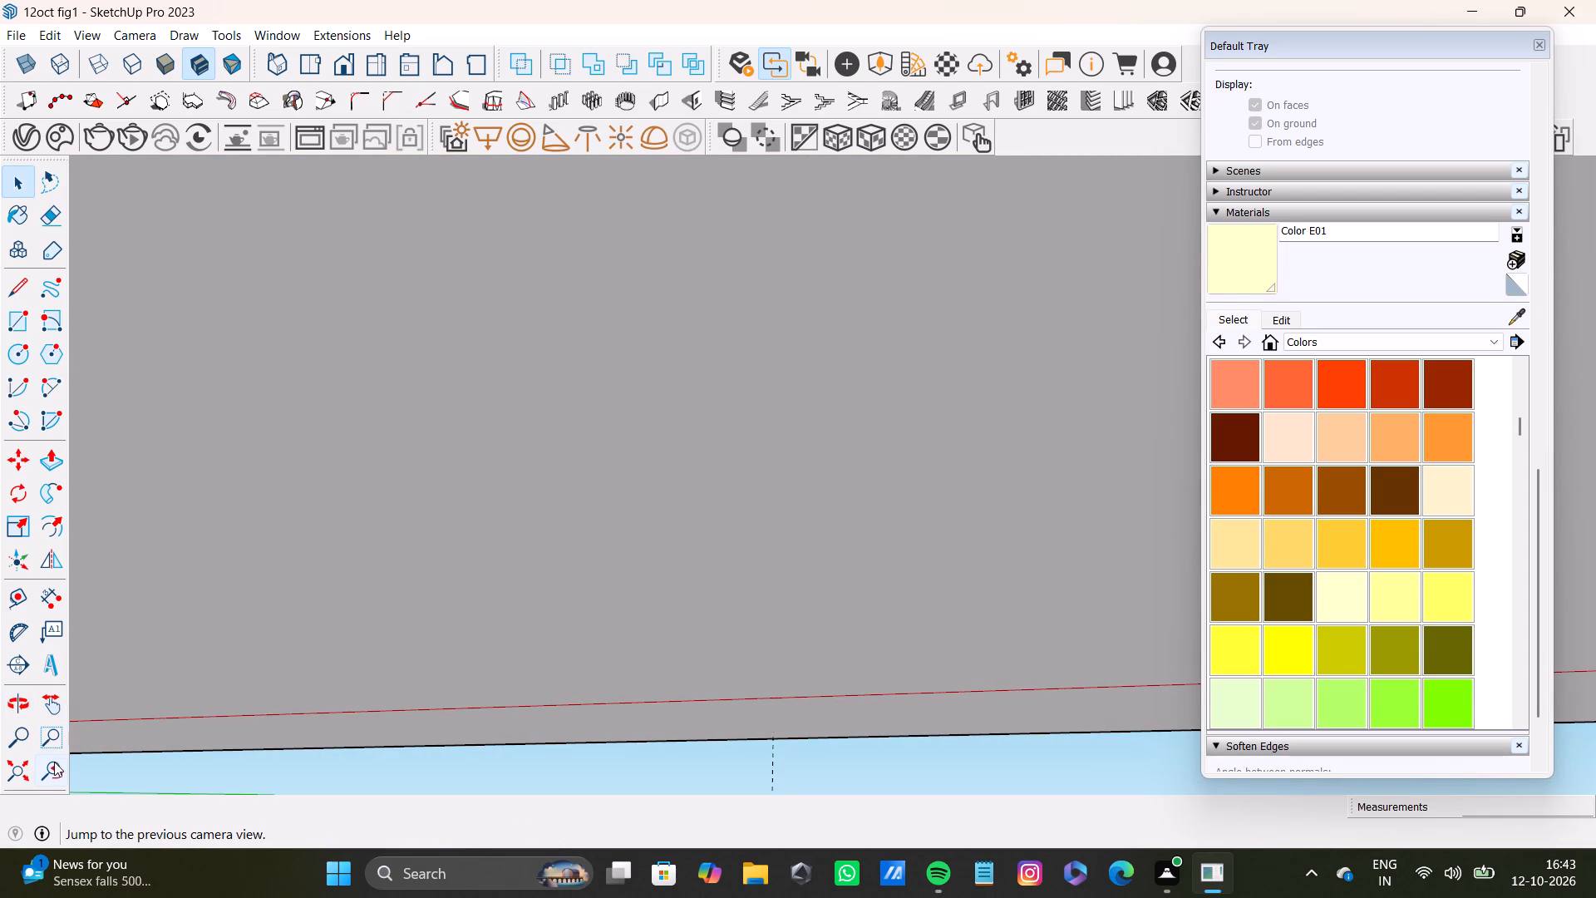
pyautogui.click(54, 765)
pyautogui.keyDown('shift'); pyautogui.scroll(5, 619, 483); pyautogui.keyUp('shift')
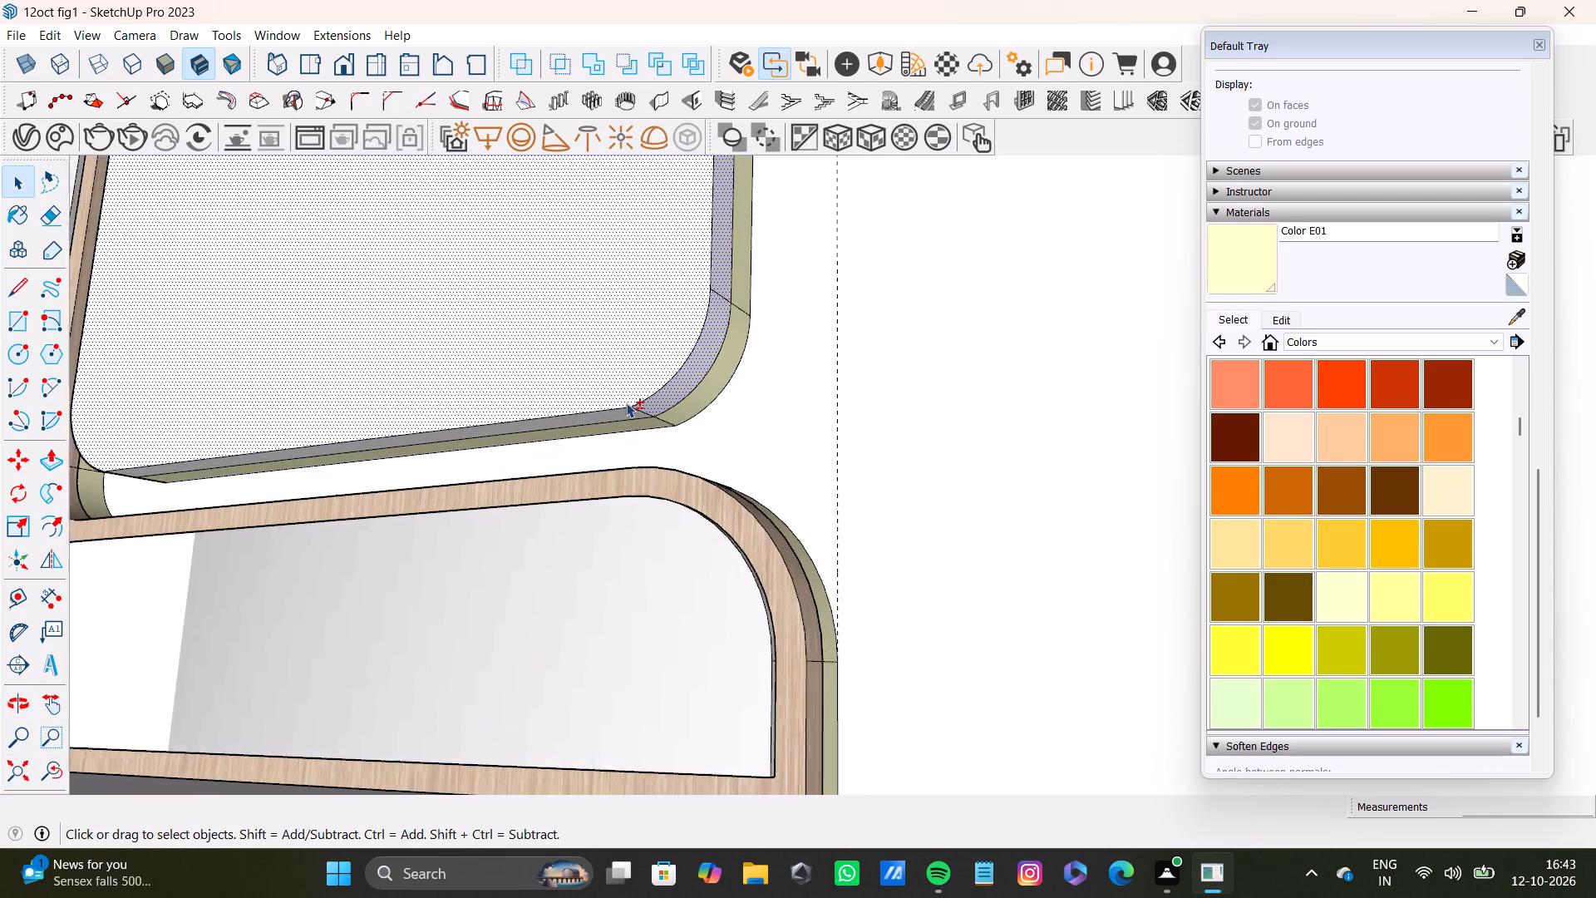
pyautogui.keyDown('shift'); pyautogui.scroll(7, 626, 402); pyautogui.keyUp('shift')
pyautogui.keyDown('shift'); pyautogui.doubleClick(628, 424); pyautogui.keyUp('shift')
# Add the front band faces of the lower corner and side beside the L-shaped panel's upright to the selection.
pyautogui.keyDown('shift'); pyautogui.scroll(-8, 451, 441); pyautogui.keyUp('shift')
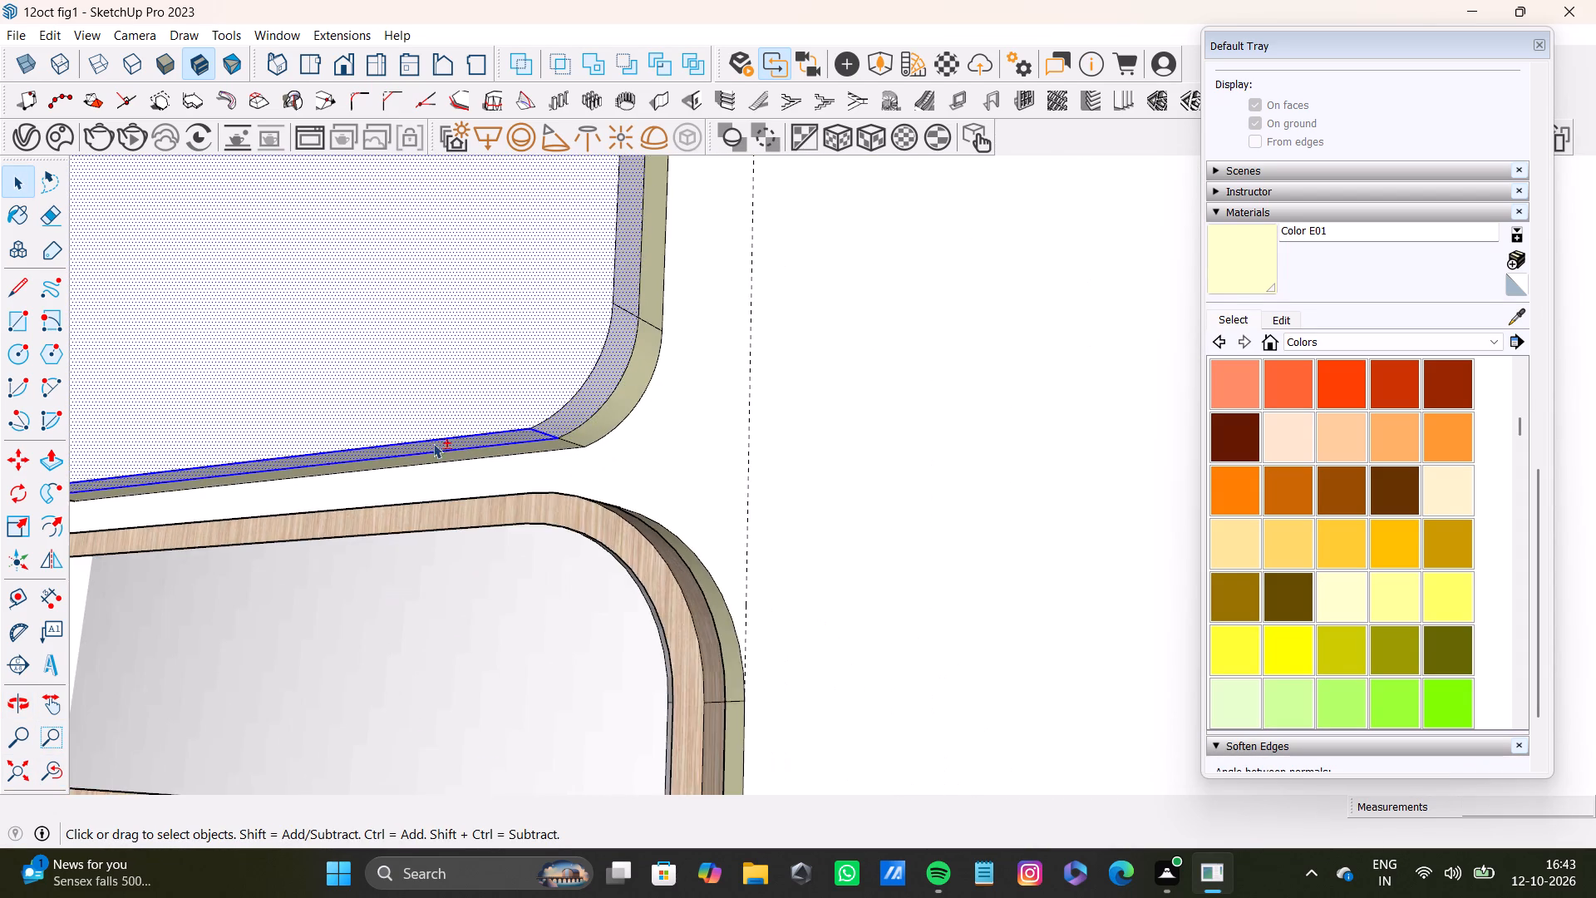
pyautogui.keyDown('shift'); pyautogui.moveTo(415, 442); pyautogui.dragTo(1050, 412, button='middle'); pyautogui.keyUp('shift')
pyautogui.moveTo(674, 400); pyautogui.dragTo(947, 411, button='middle')
pyautogui.scroll(3, 342, 407)
pyautogui.keyDown('shift'); pyautogui.moveTo(382, 397); pyautogui.dragTo(484, 407, button='middle'); pyautogui.keyUp('shift')
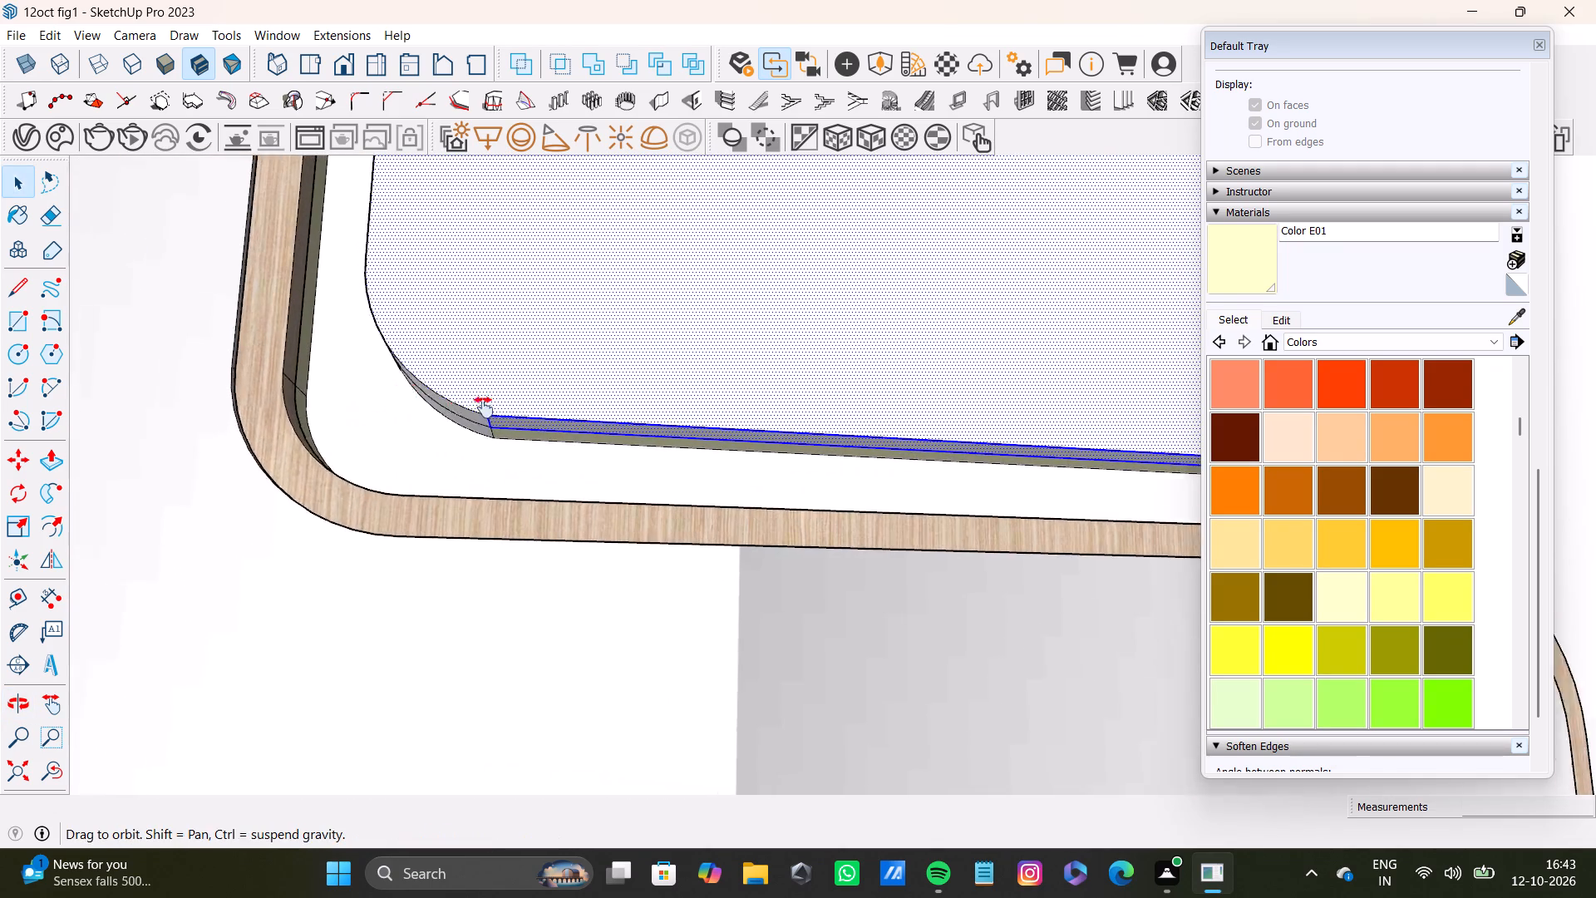
pyautogui.keyDown('shift'); pyautogui.moveTo(484, 407); pyautogui.dragTo(679, 410, button='middle'); pyautogui.keyUp('shift')
pyautogui.keyDown('shift'); pyautogui.scroll(5, 628, 381); pyautogui.keyUp('shift')
pyautogui.keyDown('shift'); pyautogui.doubleClick(618, 384); pyautogui.keyUp('shift')
pyautogui.keyDown('shift'); pyautogui.moveTo(591, 274); pyautogui.dragTo(576, 507, button='middle'); pyautogui.keyUp('shift')
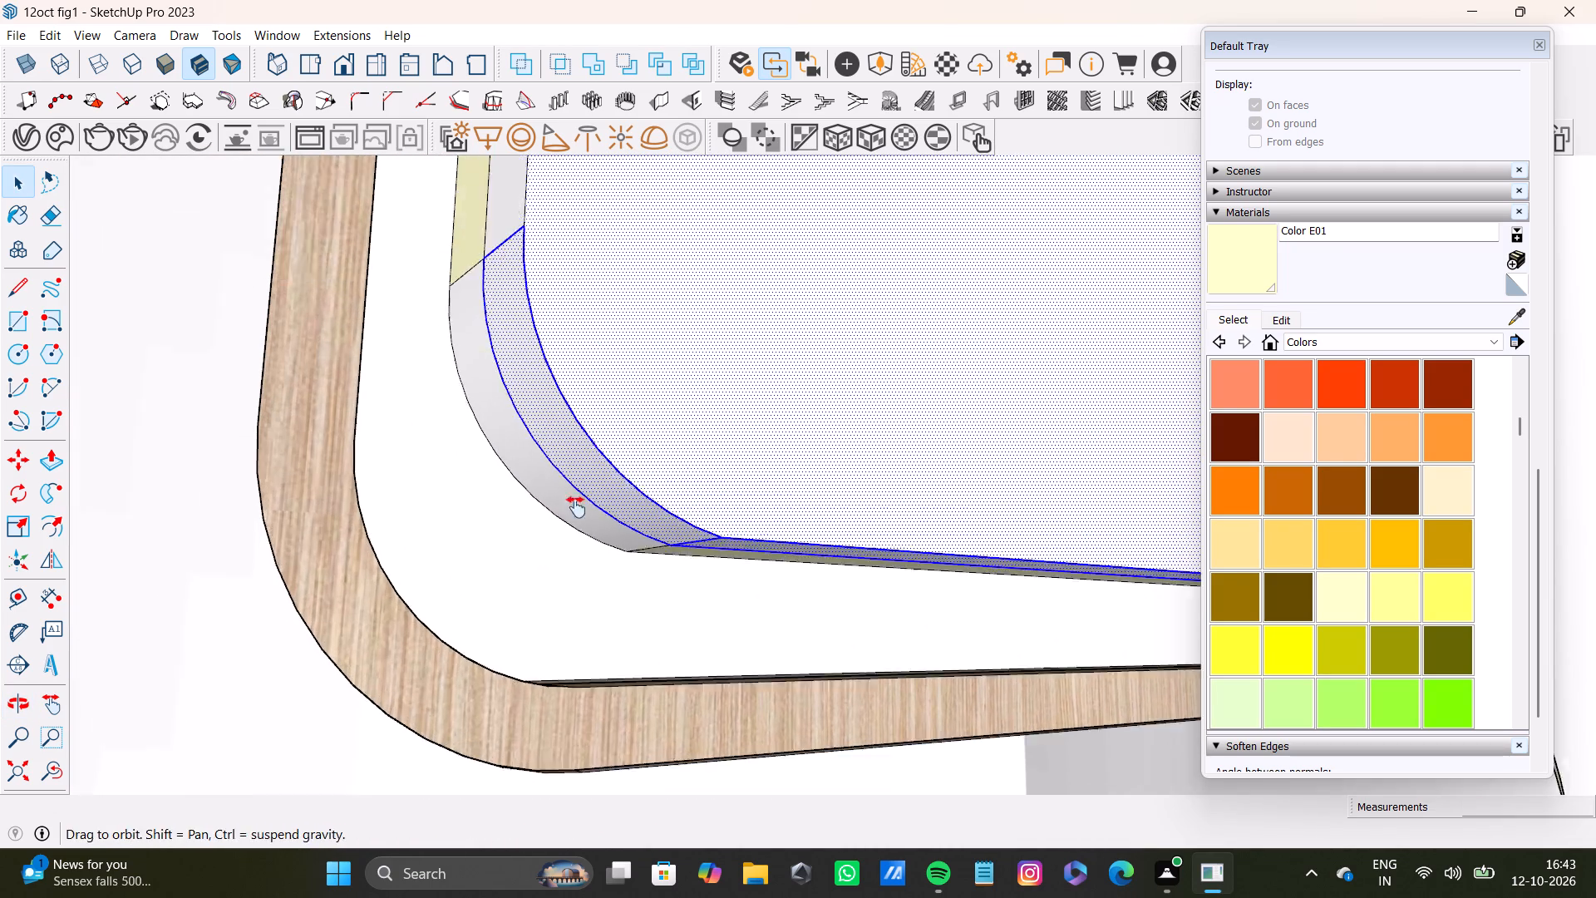
pyautogui.keyDown('shift'); pyautogui.moveTo(576, 507); pyautogui.dragTo(597, 694, button='middle'); pyautogui.keyUp('shift')
pyautogui.keyDown('shift'); pyautogui.scroll(-3, 531, 562); pyautogui.keyUp('shift')
pyautogui.keyDown('shift'); pyautogui.scroll(2, 513, 496); pyautogui.keyUp('shift')
pyautogui.keyDown('shift'); pyautogui.doubleClick(530, 495); pyautogui.keyUp('shift')
# Add the front band faces of the rounded rectangle's top and both upper corners to the selection.
pyautogui.keyDown('shift'); pyautogui.scroll(-9, 579, 420); pyautogui.keyUp('shift')
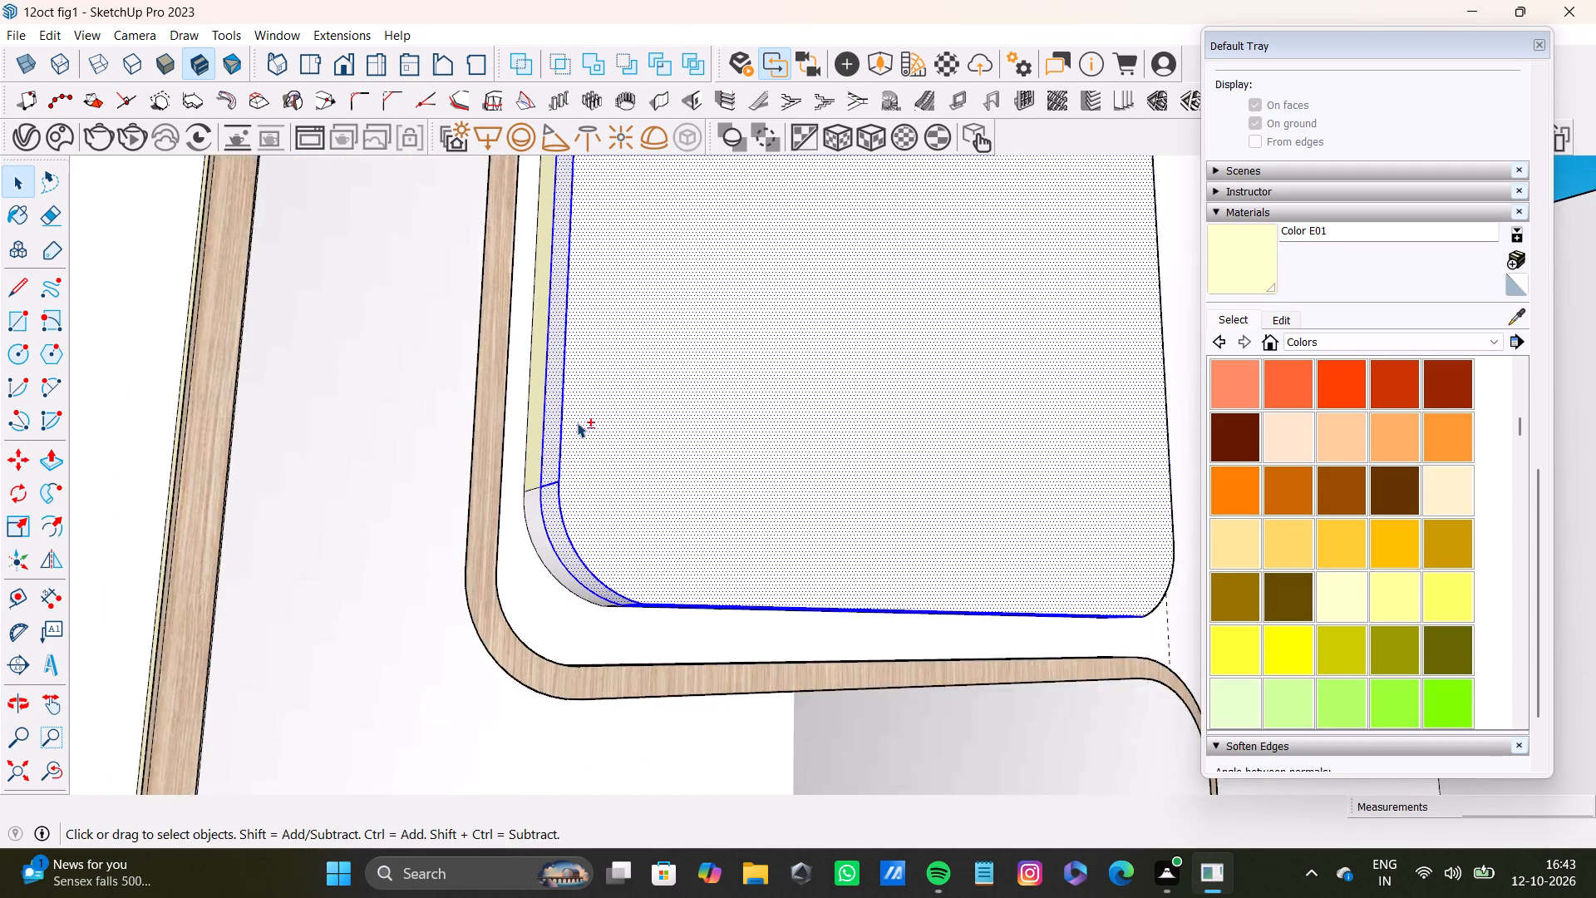
pyautogui.keyDown('shift'); pyautogui.scroll(-4, 577, 422); pyautogui.keyUp('shift')
pyautogui.keyDown('shift'); pyautogui.moveTo(694, 377); pyautogui.dragTo(643, 704, button='middle'); pyautogui.keyUp('shift')
pyautogui.moveTo(605, 364); pyautogui.dragTo(579, 580, button='middle')
pyautogui.scroll(9, 517, 471)
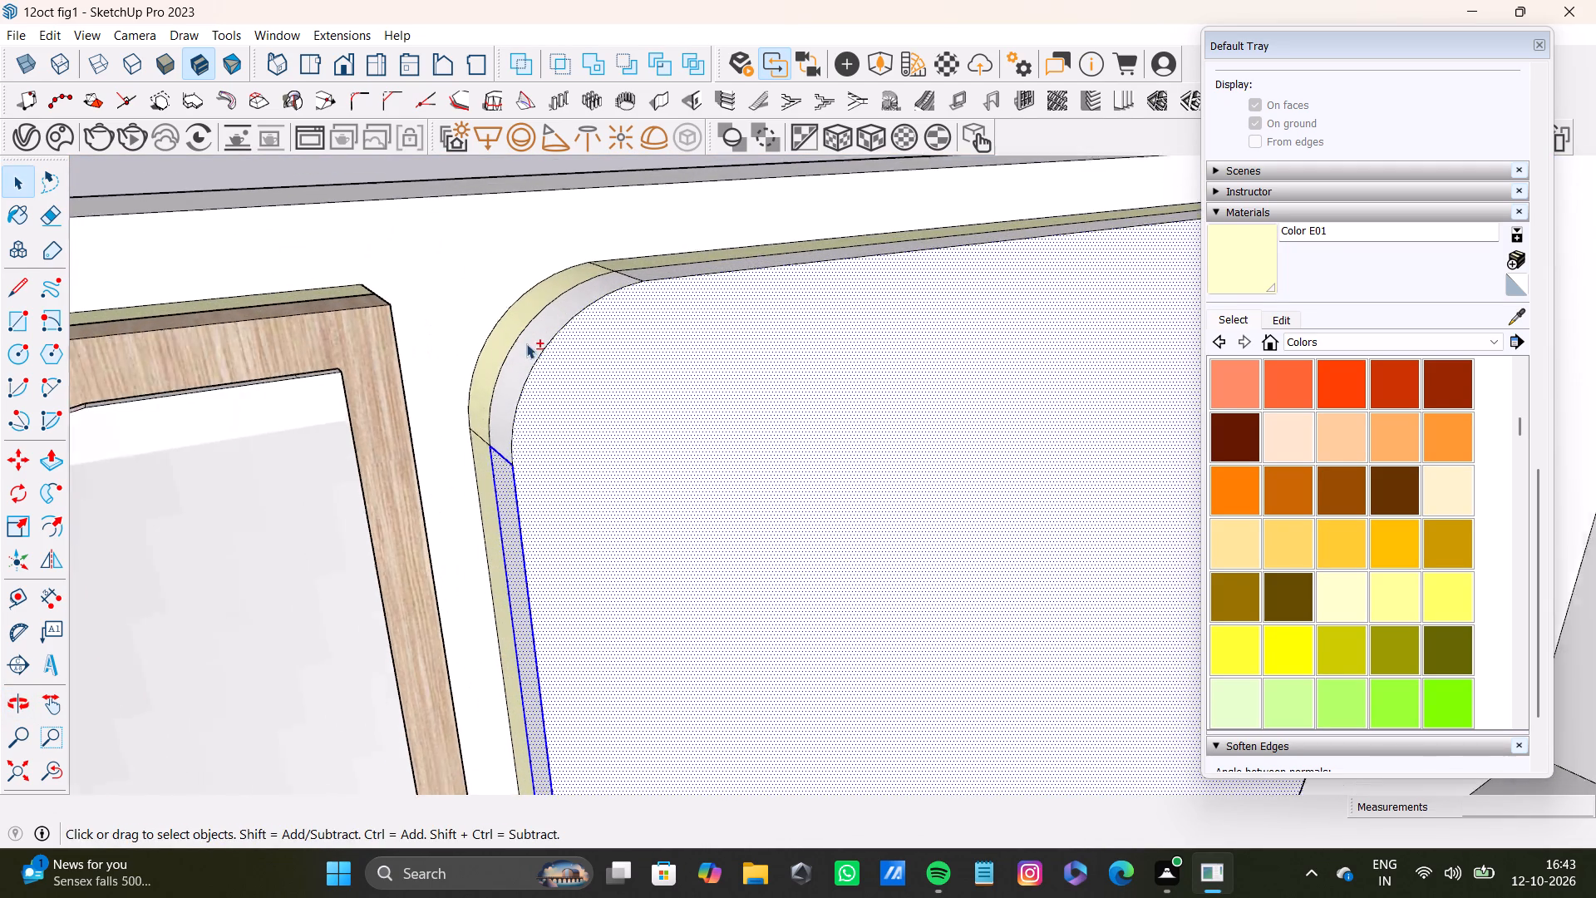
pyautogui.scroll(1, 526, 343)
pyautogui.keyDown('shift'); pyautogui.doubleClick(540, 338); pyautogui.keyUp('shift')
pyautogui.keyDown('shift'); pyautogui.moveTo(683, 315); pyautogui.dragTo(570, 534, button='middle'); pyautogui.keyUp('shift')
pyautogui.keyDown('shift'); pyautogui.scroll(3, 574, 488); pyautogui.keyUp('shift')
pyautogui.keyDown('shift'); pyautogui.doubleClick(574, 476); pyautogui.keyUp('shift')
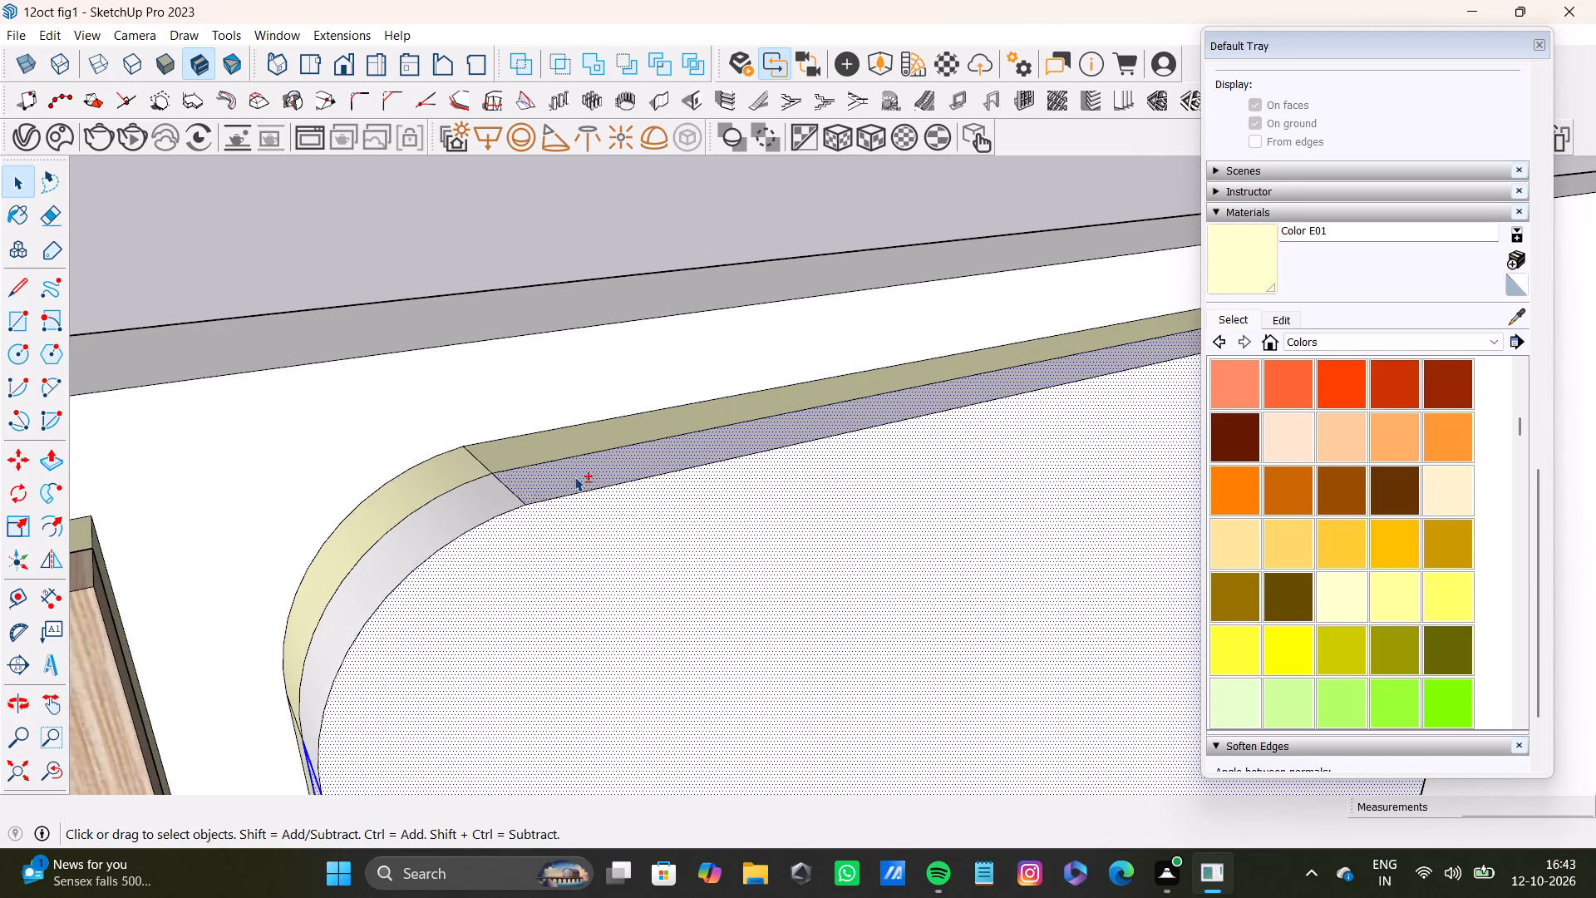
pyautogui.keyDown('shift'); pyautogui.doubleClick(478, 502); pyautogui.keyUp('shift')
pyautogui.keyDown('shift'); pyautogui.scroll(-9, 510, 520); pyautogui.keyUp('shift')
pyautogui.keyDown('shift'); pyautogui.moveTo(752, 528); pyautogui.dragTo(262, 575, button='middle'); pyautogui.keyUp('shift')
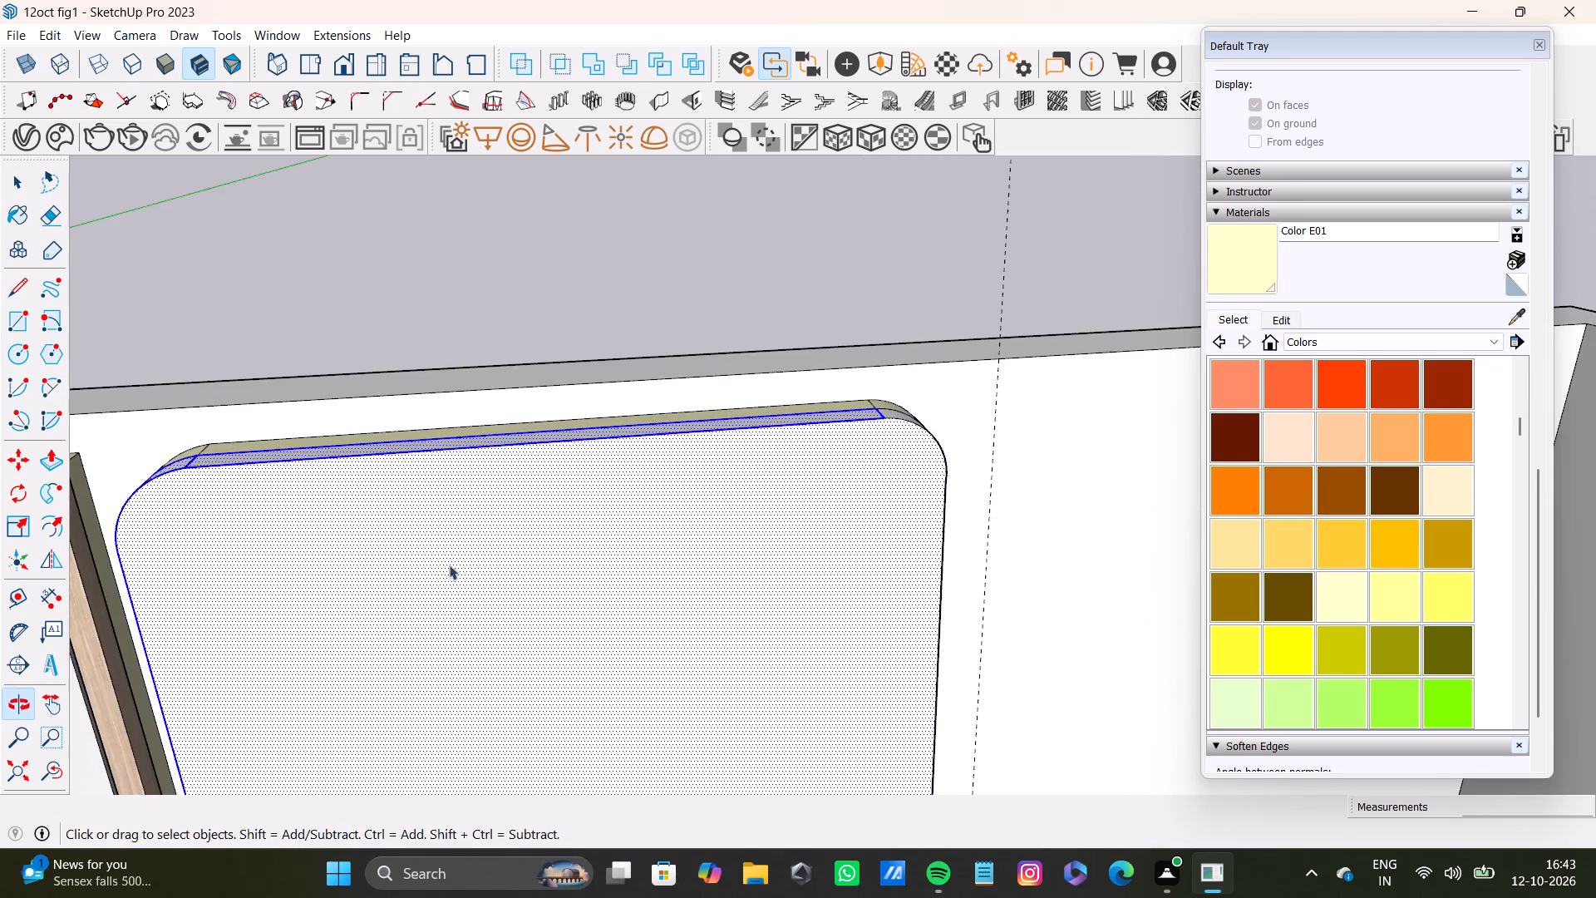
pyautogui.scroll(2, 932, 552)
pyautogui.moveTo(932, 552); pyautogui.dragTo(541, 615, button='middle')
pyautogui.keyDown('shift'); pyautogui.scroll(10, 727, 515); pyautogui.keyUp('shift')
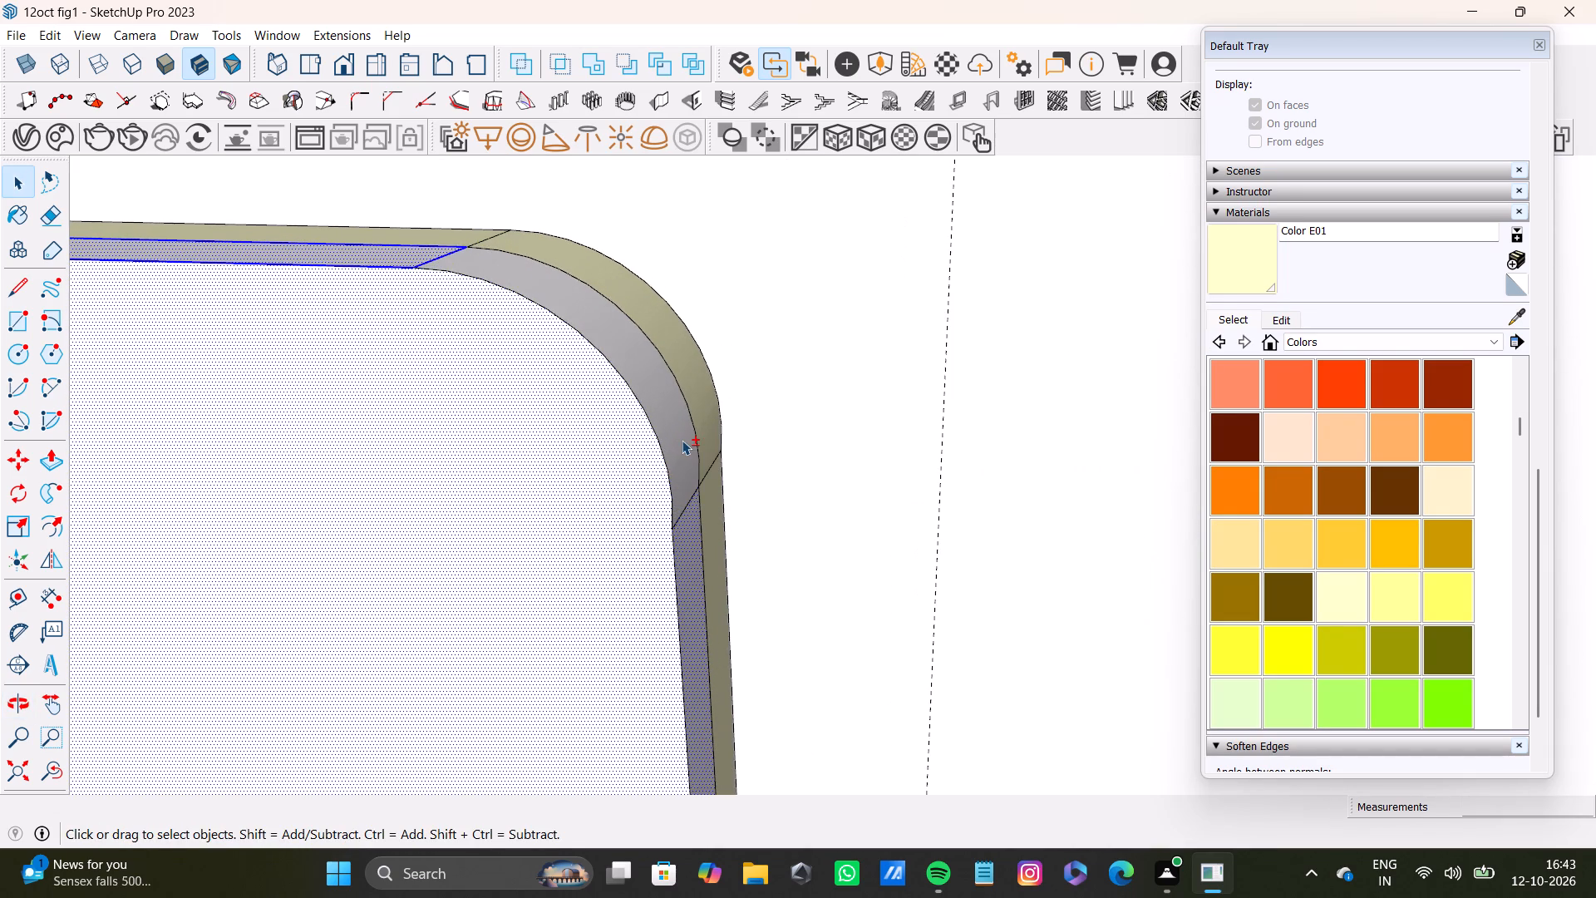
pyautogui.keyDown('shift'); pyautogui.doubleClick(682, 440); pyautogui.keyUp('shift')
# Sample Formica Laminate Light from the L-shaped panel's border and paint the rounded rectangle's selected front face and front band with it.
pyautogui.keyDown('shift'); pyautogui.click(1514, 317); pyautogui.keyUp('shift')
pyautogui.keyDown('shift'); pyautogui.scroll(-5, 528, 585); pyautogui.keyUp('shift')
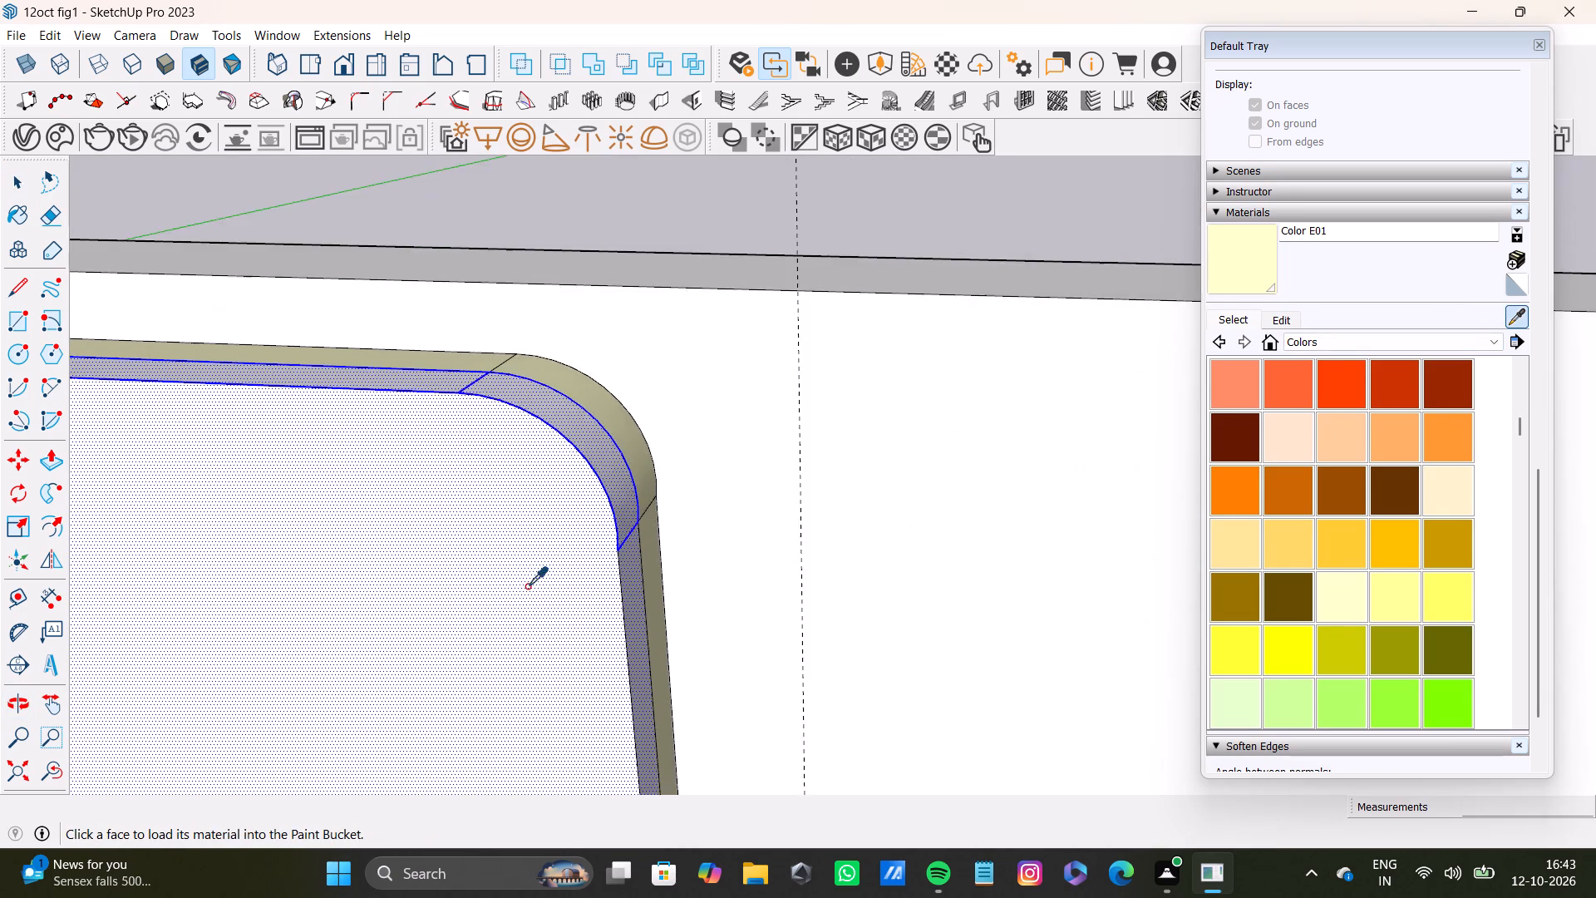
pyautogui.keyDown('shift'); pyautogui.scroll(-9, 527, 586); pyautogui.keyUp('shift')
pyautogui.keyDown('shift'); pyautogui.moveTo(577, 668); pyautogui.dragTo(641, 353, button='middle'); pyautogui.keyUp('shift')
pyautogui.keyDown('shift'); pyautogui.scroll(7, 660, 654); pyautogui.keyUp('shift')
pyautogui.keyDown('shift'); pyautogui.click(649, 724); pyautogui.keyUp('shift')
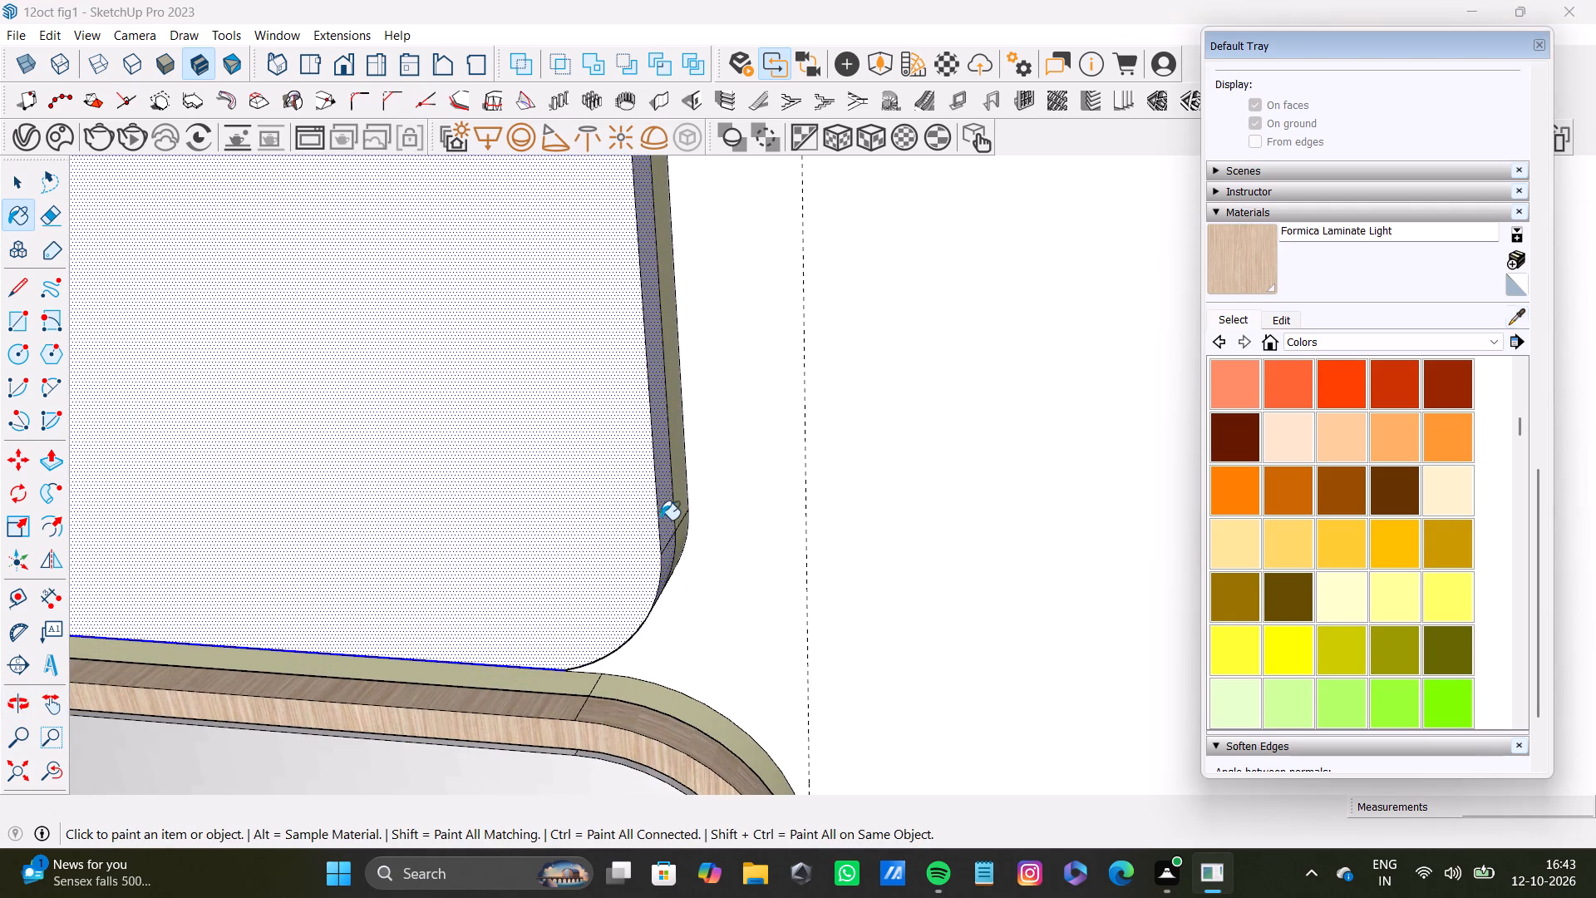
pyautogui.keyDown('shift'); pyautogui.click(662, 516); pyautogui.keyUp('shift')
pyautogui.keyDown('shift'); pyautogui.scroll(-13, 640, 568); pyautogui.keyUp('shift')
pyautogui.moveTo(536, 626); pyautogui.dragTo(575, 688, button='middle')
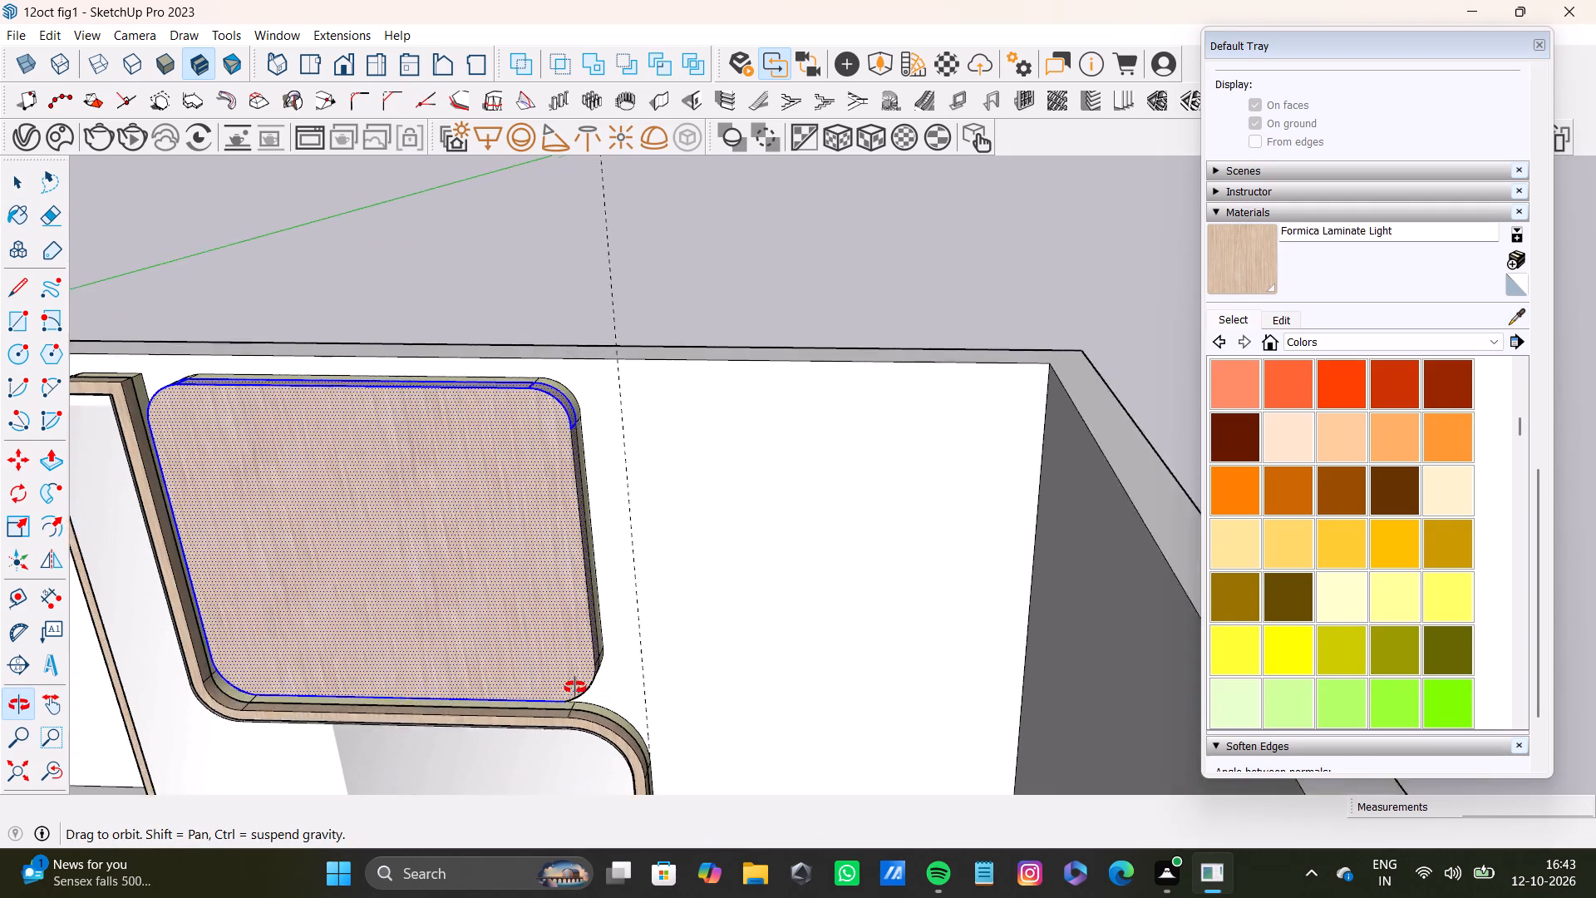
pyautogui.moveTo(575, 688); pyautogui.dragTo(616, 698, button='middle')
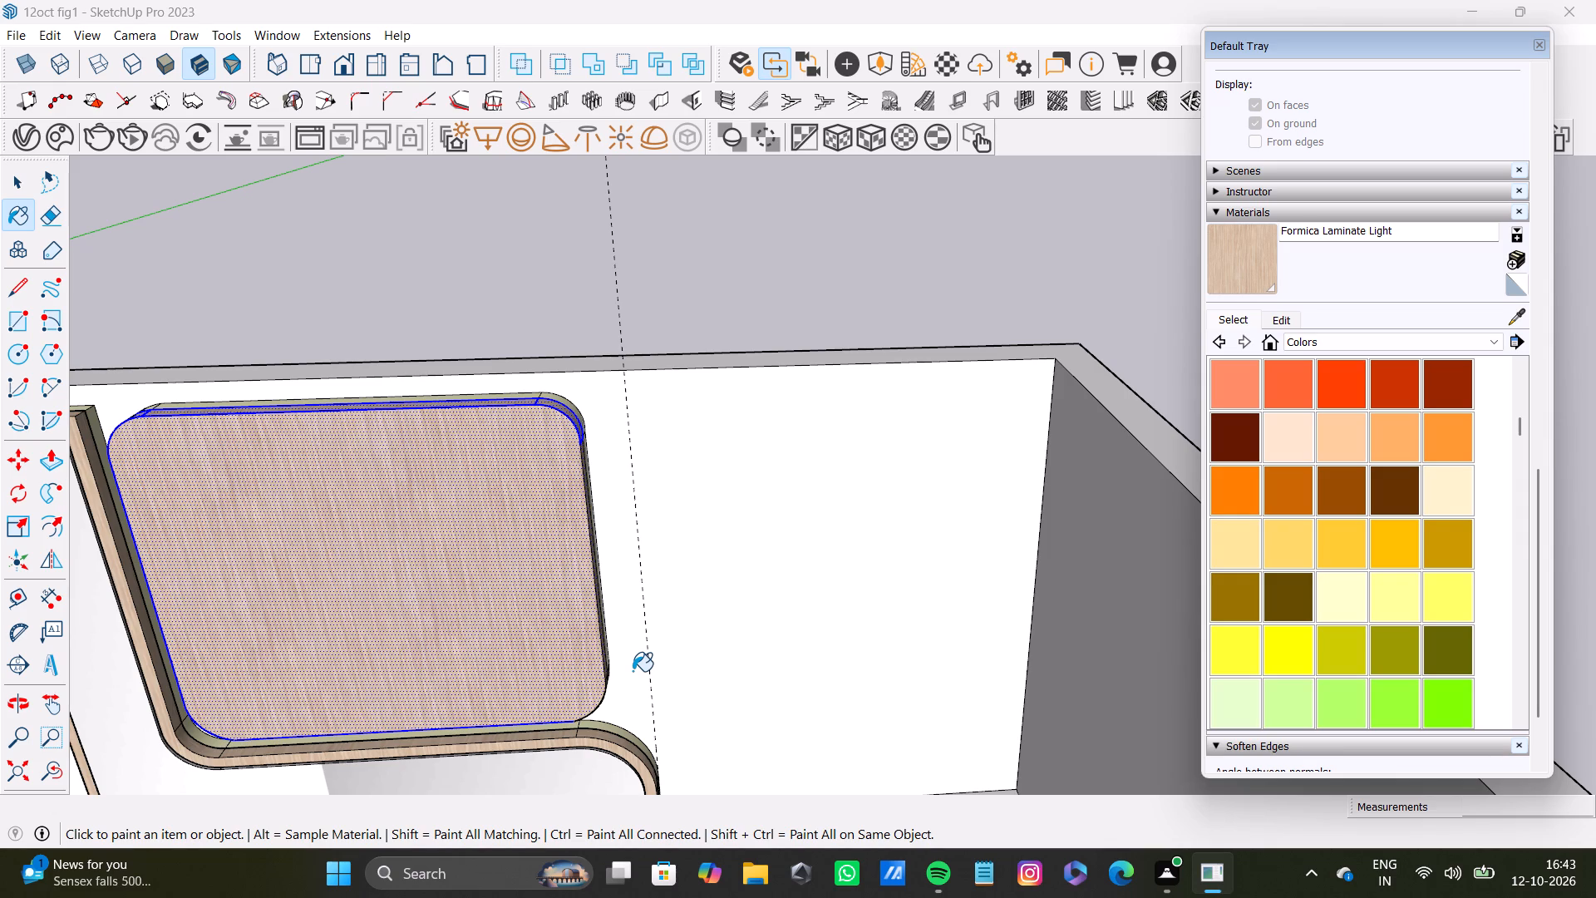
# Examine the rounded rectangle's painted front and both side bands from several angles for missed faces.
pyautogui.scroll(-11, 633, 669)
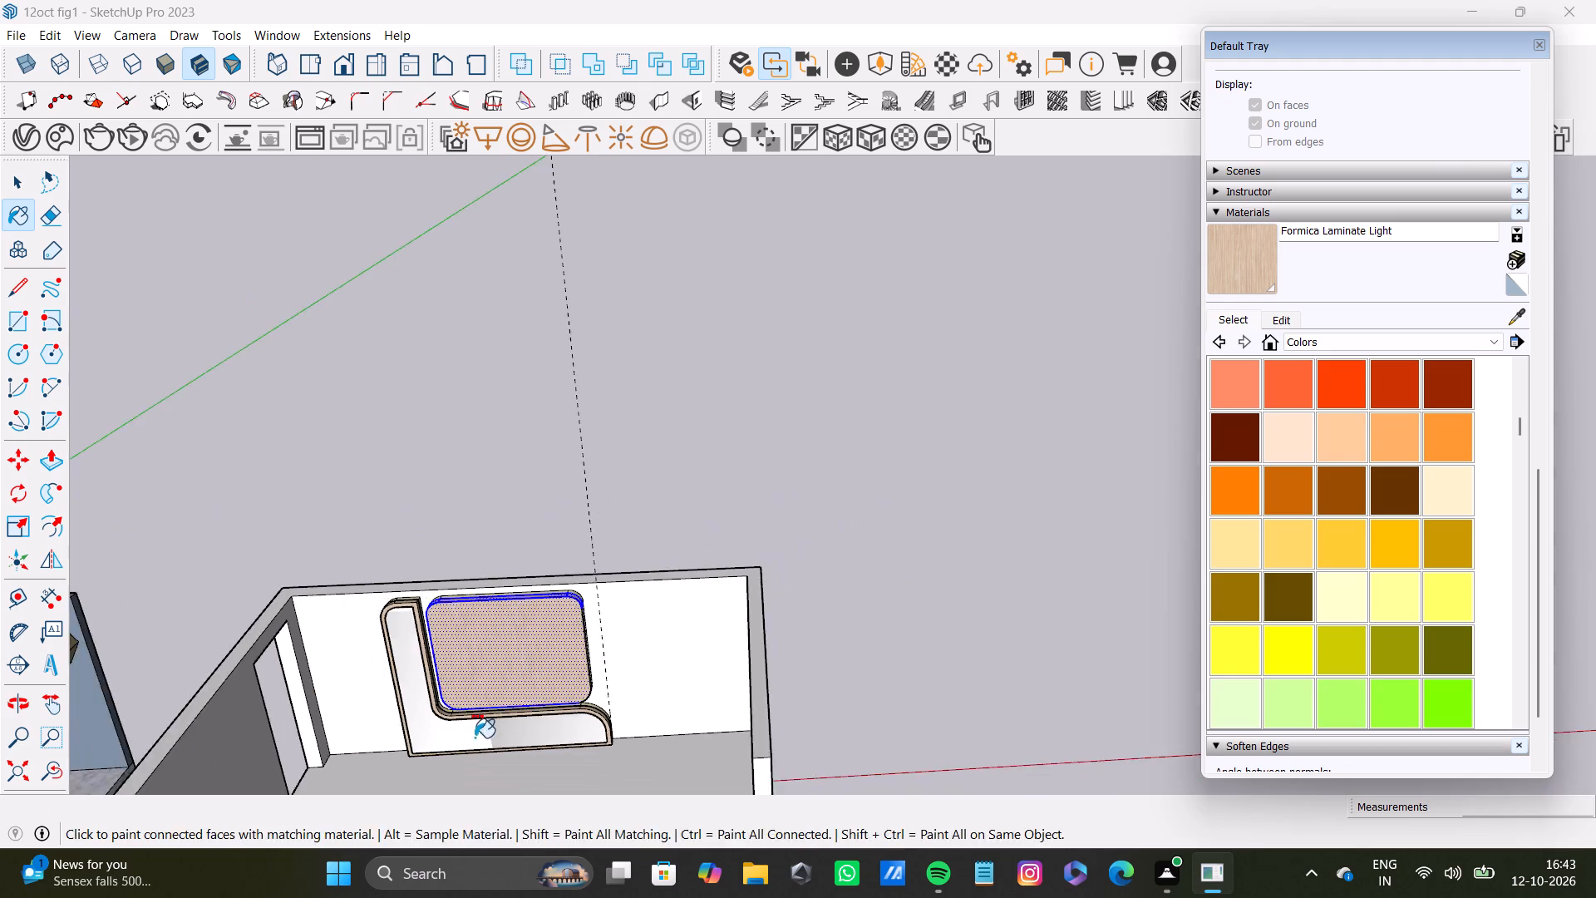
pyautogui.keyDown('ctrl'); pyautogui.moveTo(477, 722); pyautogui.dragTo(404, 593, button='middle'); pyautogui.keyUp('ctrl')
pyautogui.scroll(-4, 432, 613)
pyautogui.moveTo(456, 593); pyautogui.dragTo(479, 806, button='middle')
pyautogui.scroll(17, 540, 641)
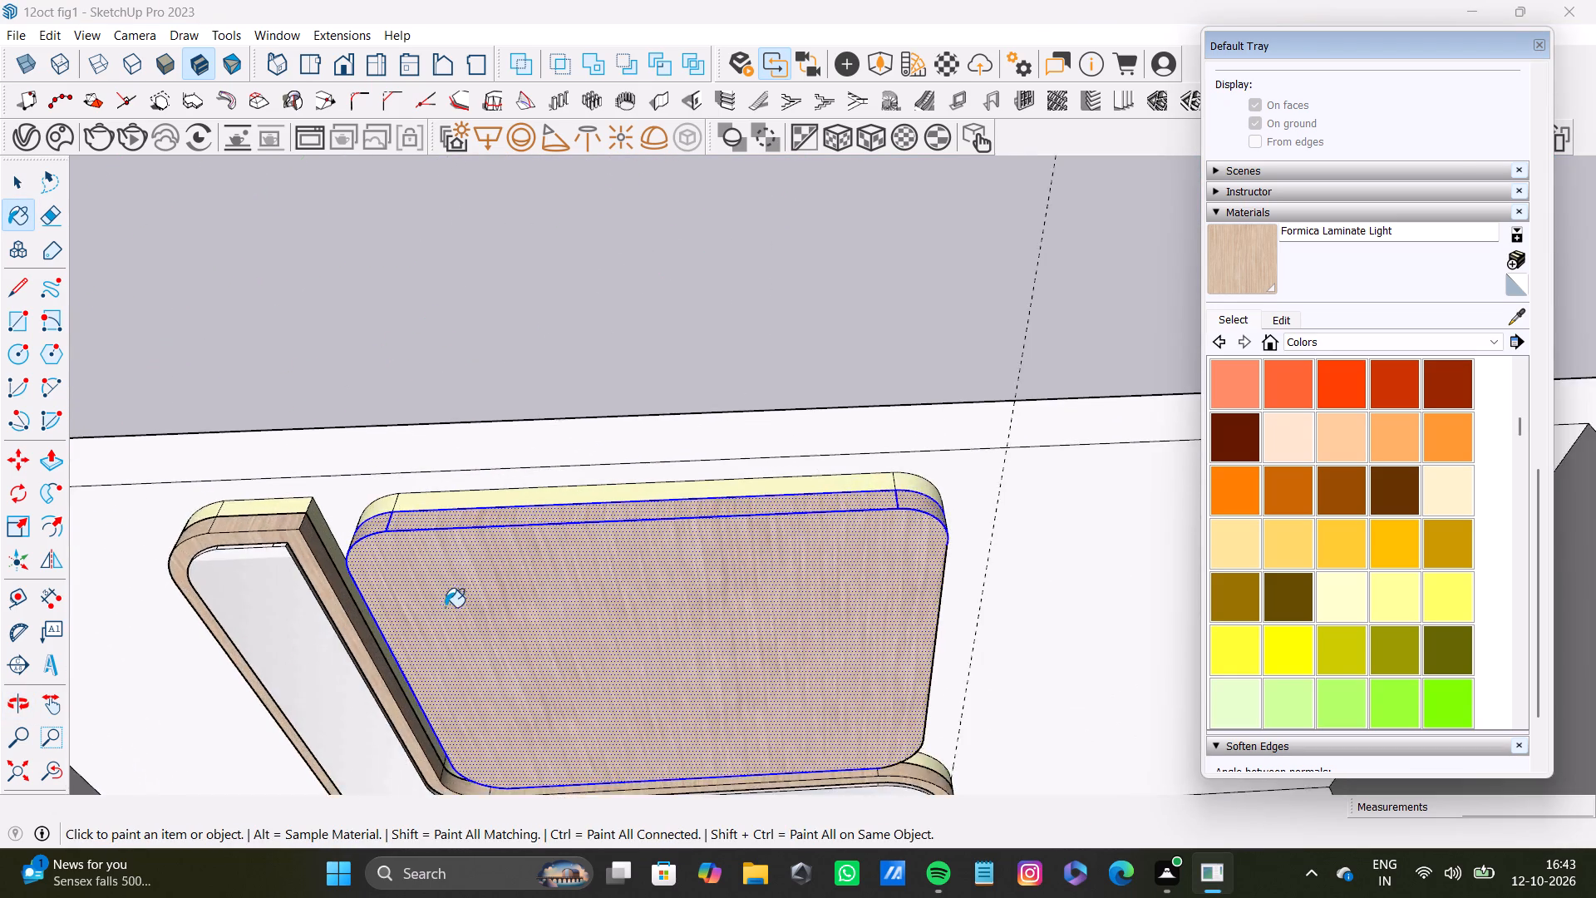
pyautogui.scroll(6, 445, 607)
pyautogui.scroll(-8, 335, 510)
pyautogui.moveTo(333, 592); pyautogui.dragTo(689, 437, button='middle')
pyautogui.scroll(5, 583, 639)
pyautogui.keyDown('ctrl'); pyautogui.moveTo(446, 814); pyautogui.dragTo(472, 595, button='middle'); pyautogui.keyUp('ctrl')
pyautogui.scroll(-3, 461, 629)
pyautogui.keyDown('shift'); pyautogui.moveTo(463, 649); pyautogui.dragTo(463, 490, button='middle'); pyautogui.keyUp('shift')
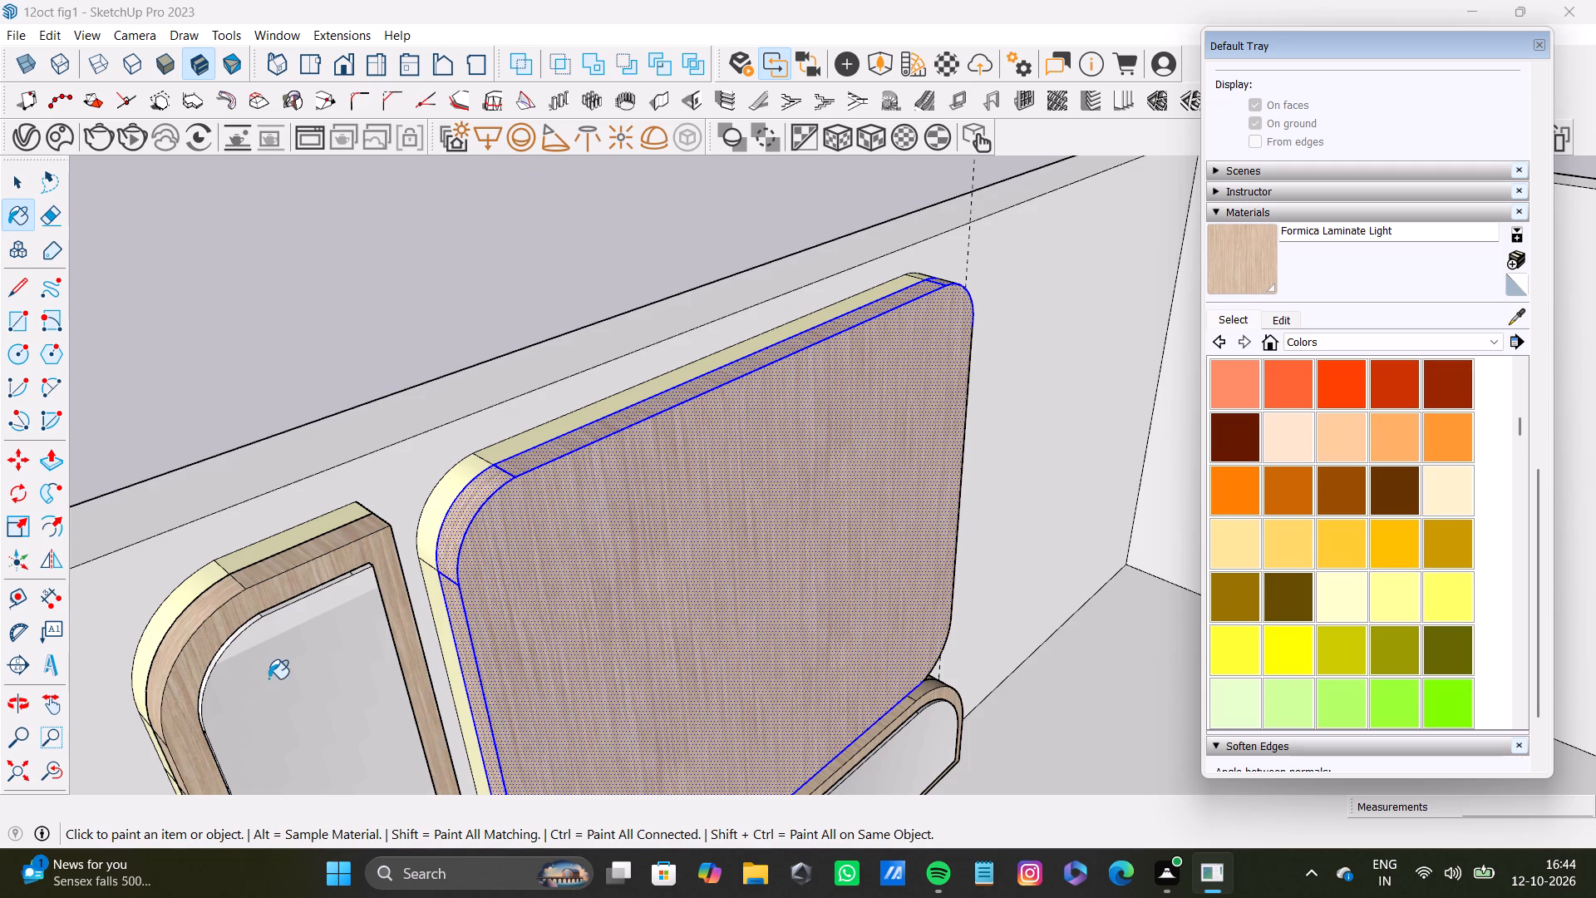
pyautogui.scroll(-9, 271, 677)
pyautogui.keyDown('shift'); pyautogui.moveTo(480, 635); pyautogui.dragTo(341, 471, button='middle'); pyautogui.keyUp('shift')
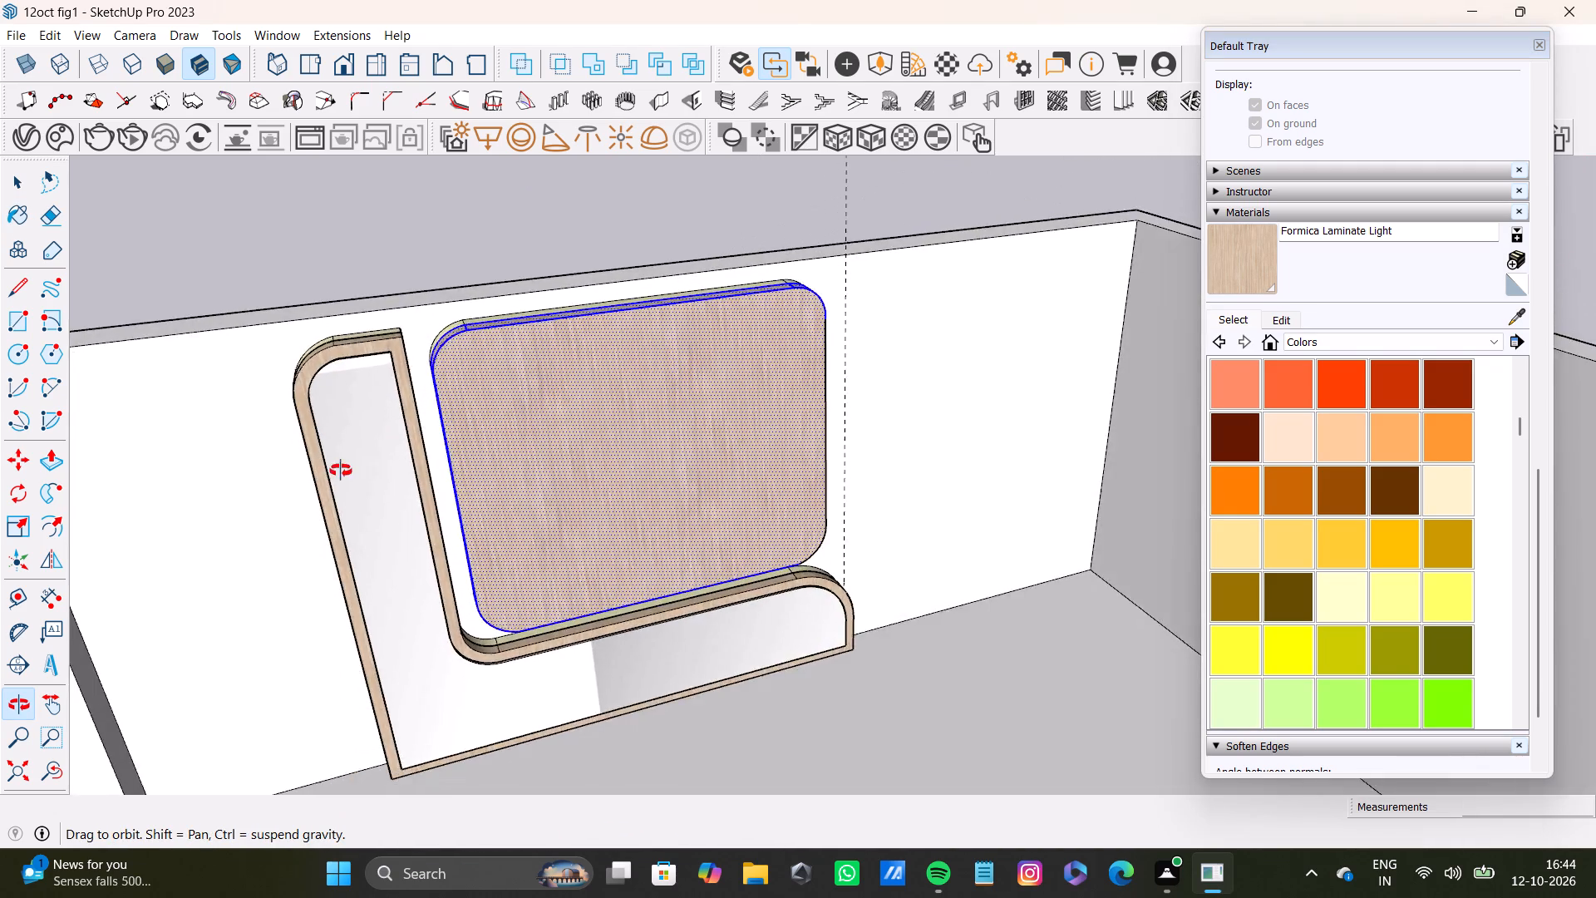
pyautogui.keyDown('shift'); pyautogui.moveTo(341, 471); pyautogui.dragTo(278, 477, button='middle'); pyautogui.keyUp('shift')
pyautogui.scroll(-1, 278, 477)
pyautogui.scroll(10, 780, 471)
# Paint the rear band face at the lower corner beside the L-shaped panel's upright with Color E01 sampled from the adjoining band.
pyautogui.moveTo(411, 604); pyautogui.dragTo(677, 476, button='middle')
pyautogui.scroll(8, 493, 659)
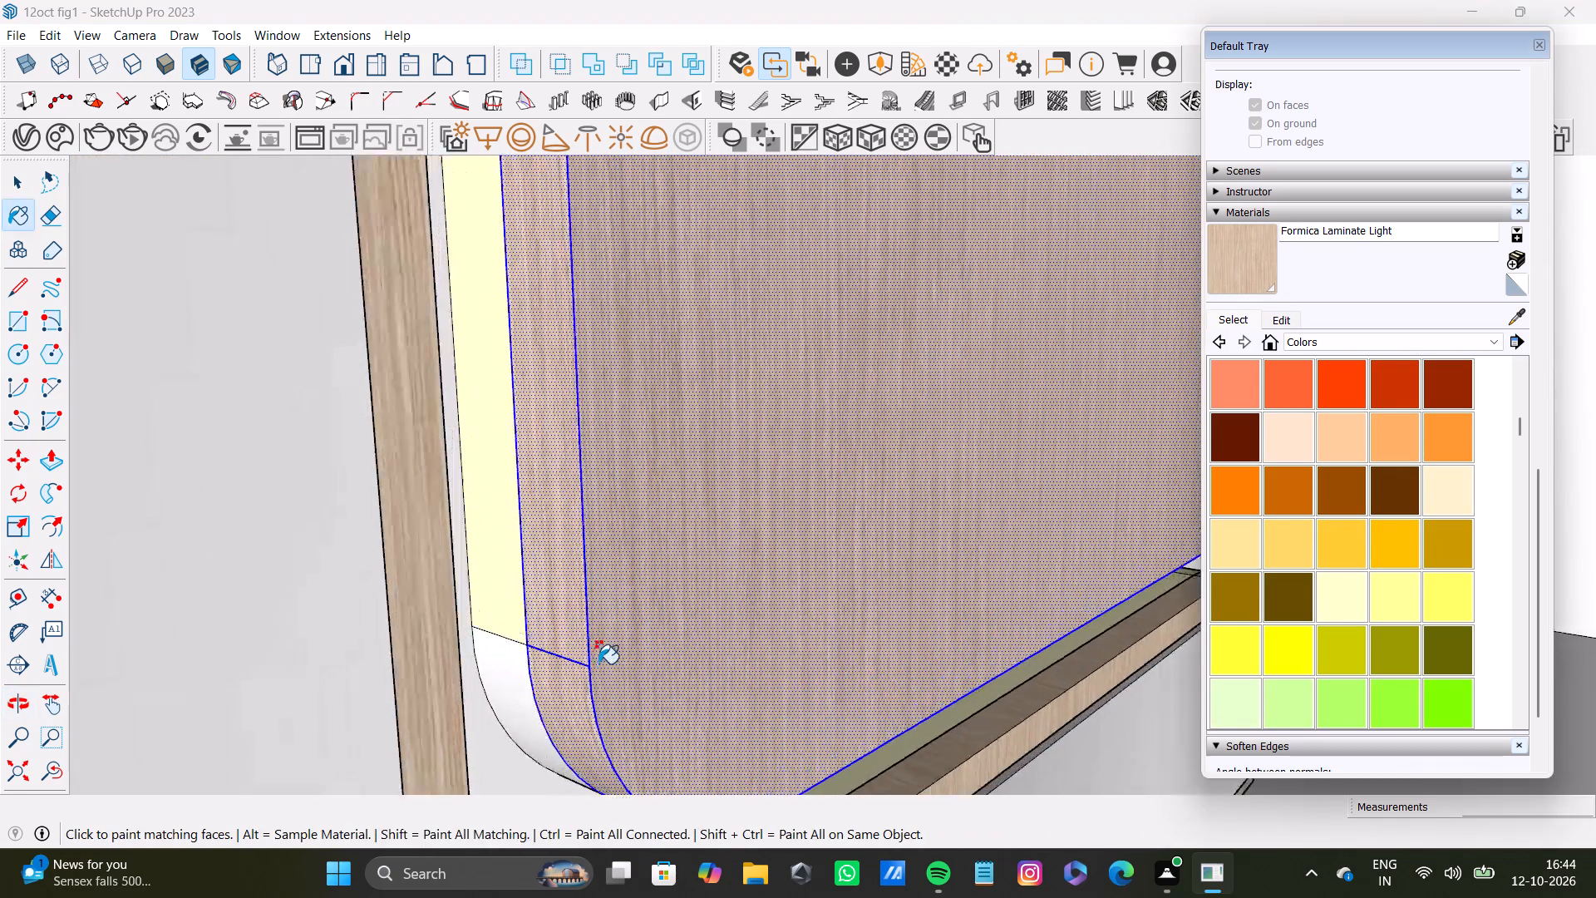
pyautogui.moveTo(568, 708); pyautogui.dragTo(535, 442, button='middle')
pyautogui.press('space')
pyautogui.click(472, 441)
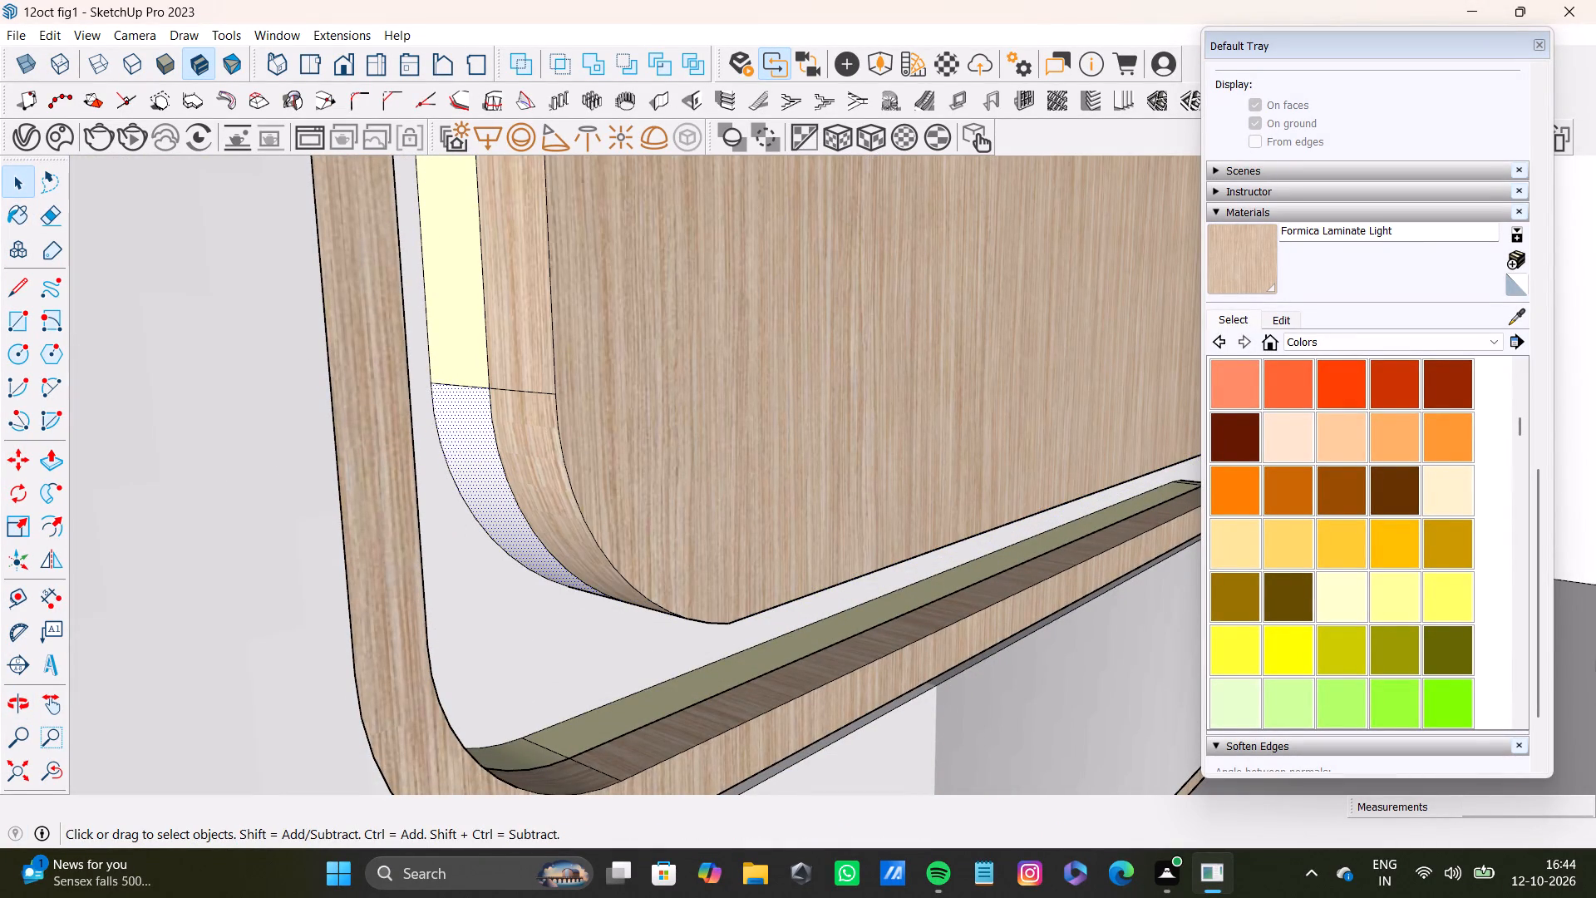
pyautogui.click(1515, 310)
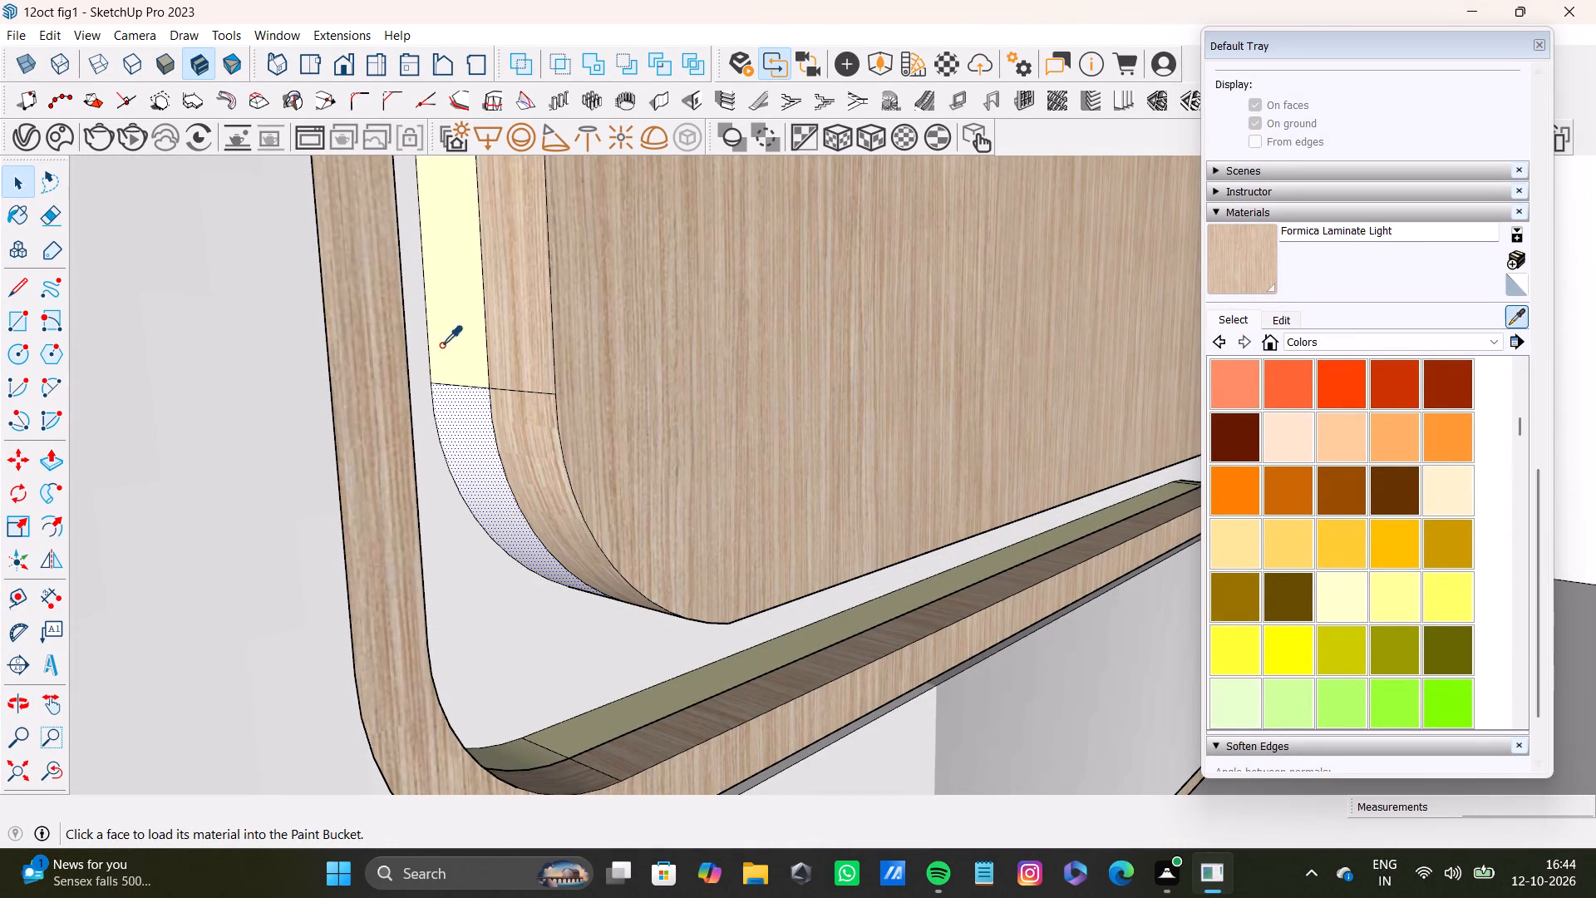
pyautogui.click(465, 307)
pyautogui.click(470, 438)
# Examine the rounded rectangle and L-shaped panel from all sides, within the room and close up.
pyautogui.scroll(-4, 529, 476)
pyautogui.moveTo(834, 536); pyautogui.dragTo(625, 345, button='middle')
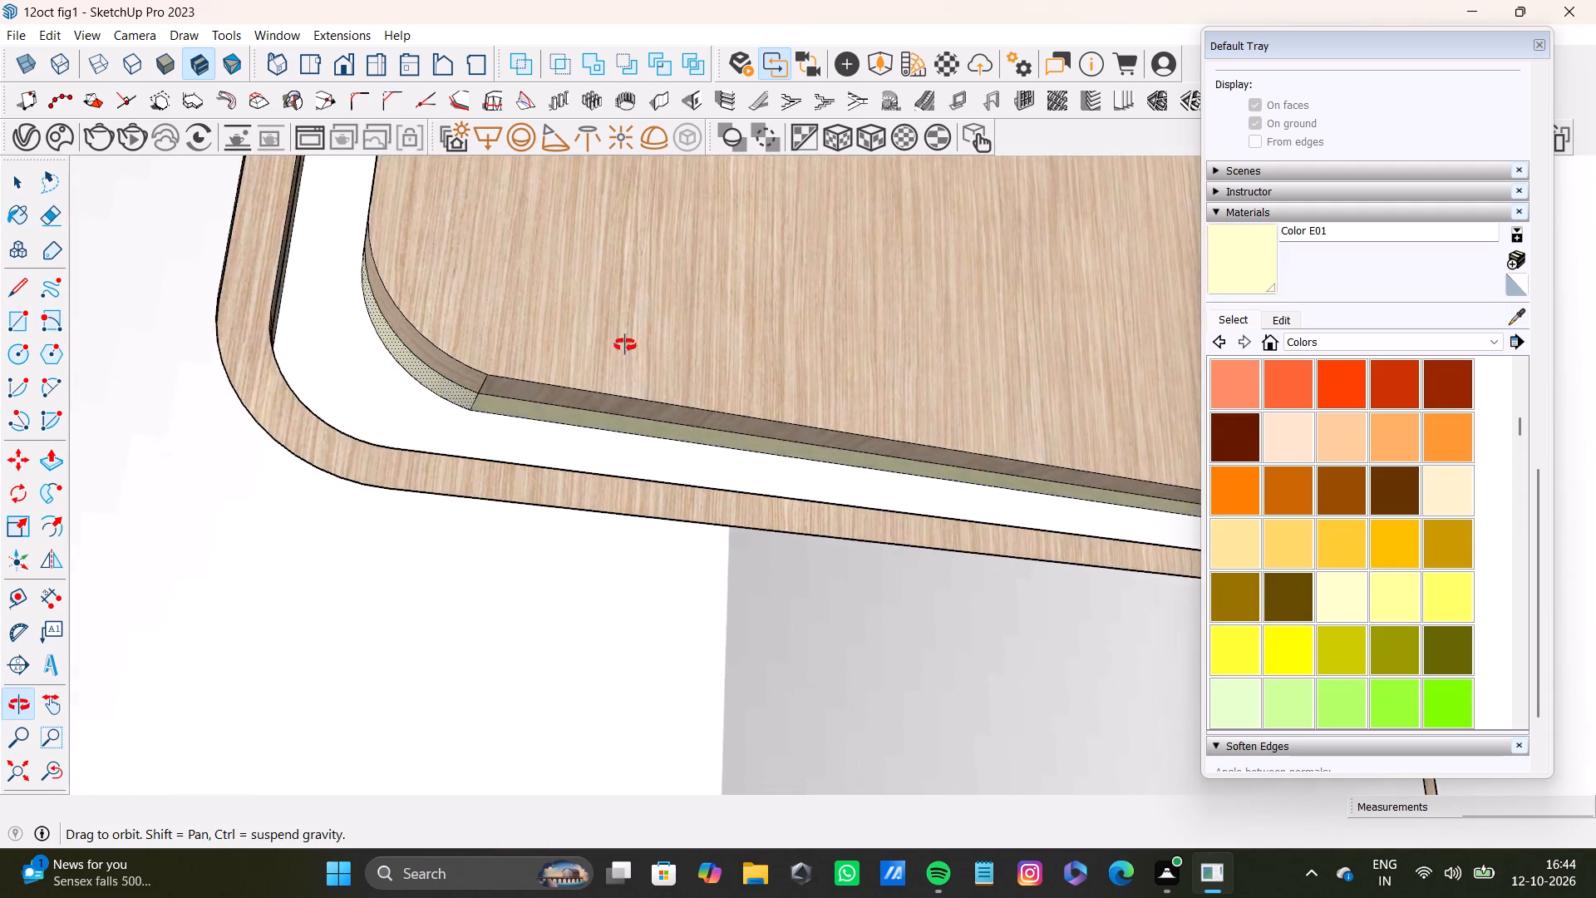
pyautogui.moveTo(625, 345); pyautogui.dragTo(267, 418, button='middle')
pyautogui.scroll(-5, 266, 419)
pyautogui.keyDown('shift'); pyautogui.moveTo(1041, 414); pyautogui.dragTo(566, 651, button='middle'); pyautogui.keyUp('shift')
pyautogui.scroll(-6, 566, 651)
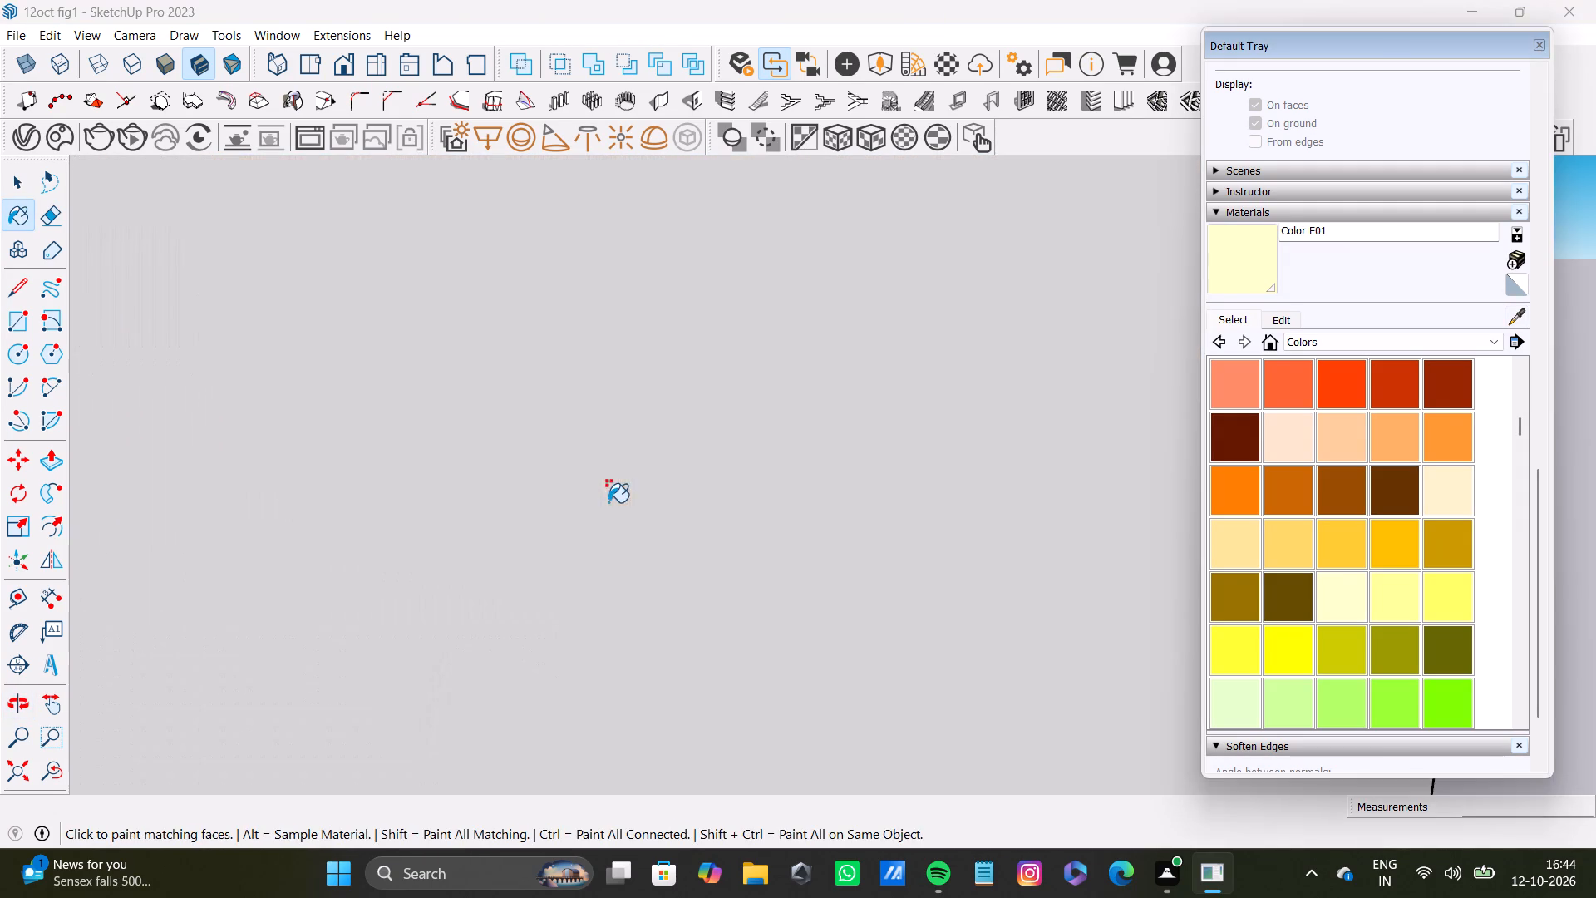
pyautogui.scroll(-3, 608, 502)
pyautogui.click(52, 779)
pyautogui.click(27, 773)
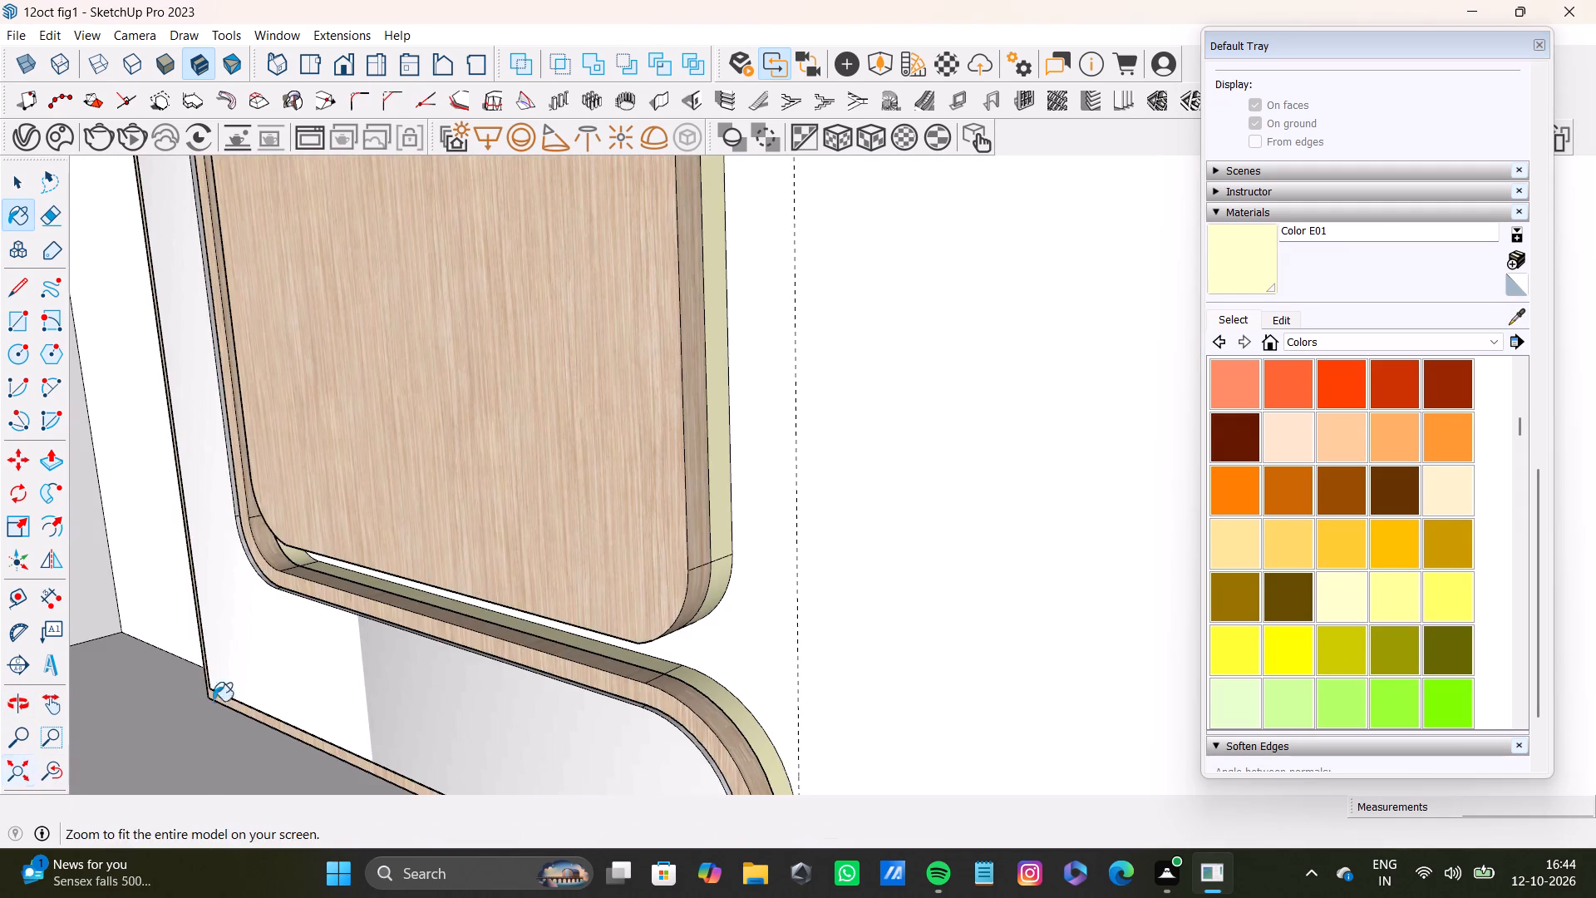
pyautogui.moveTo(424, 580); pyautogui.dragTo(726, 845, button='middle')
pyautogui.keyDown('shift'); pyautogui.scroll(-3, 768, 609); pyautogui.keyUp('shift')
pyautogui.keyDown('shift'); pyautogui.moveTo(941, 525); pyautogui.dragTo(335, 612, button='middle'); pyautogui.keyUp('shift')
pyautogui.scroll(9, 476, 614)
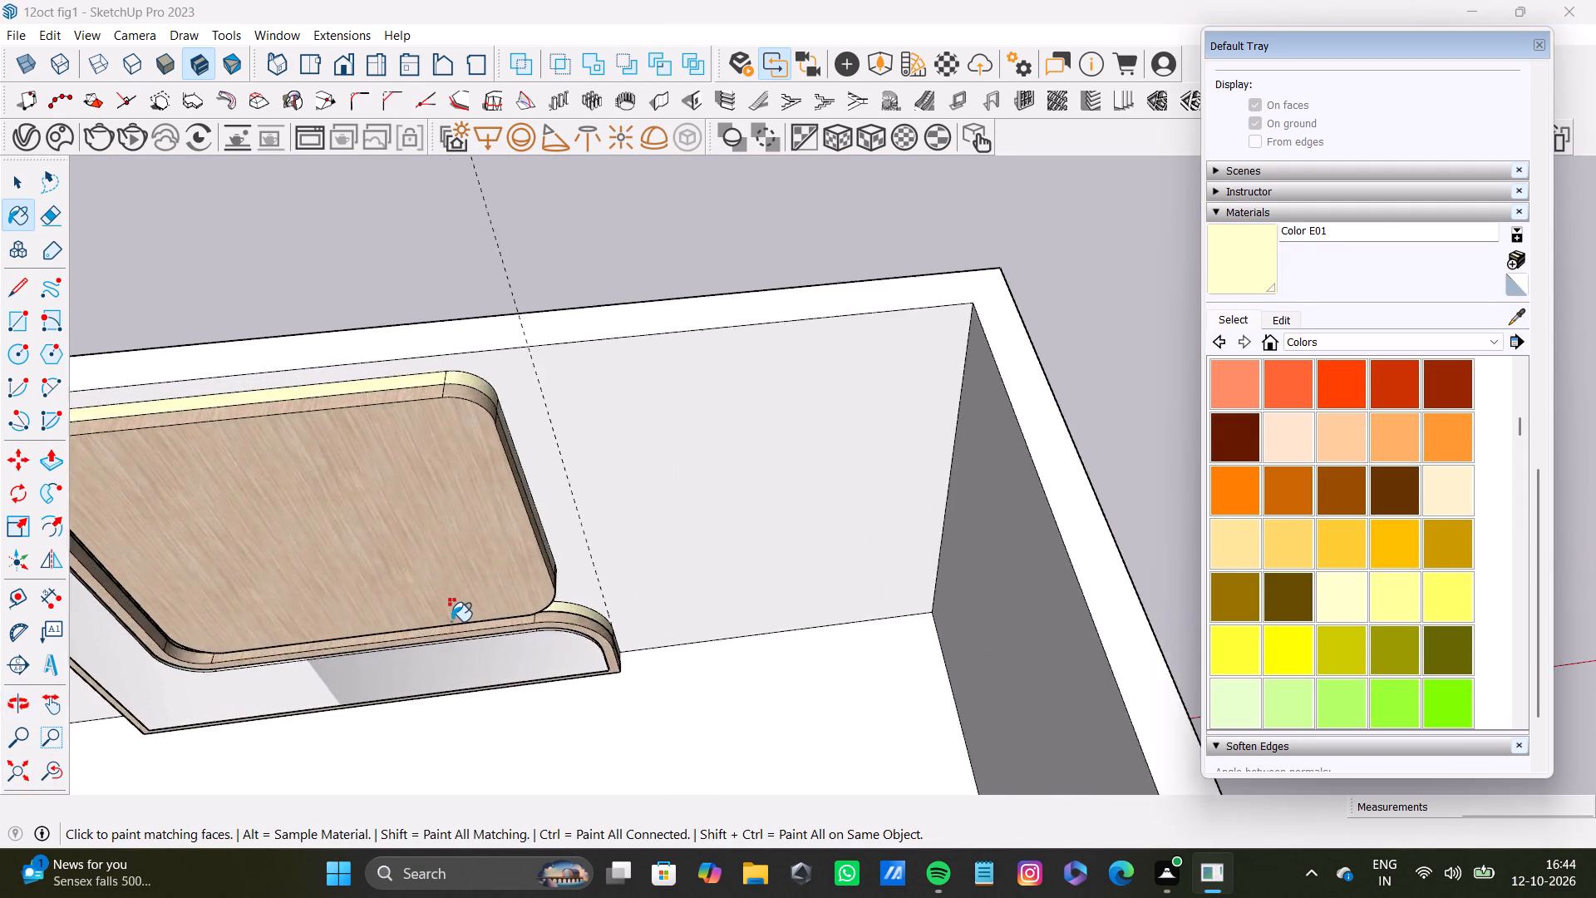
pyautogui.keyDown('shift'); pyautogui.scroll(-9, 453, 619); pyautogui.keyUp('shift')
pyautogui.keyDown('shift'); pyautogui.moveTo(446, 662); pyautogui.dragTo(1071, 344, button='middle'); pyautogui.keyUp('shift')
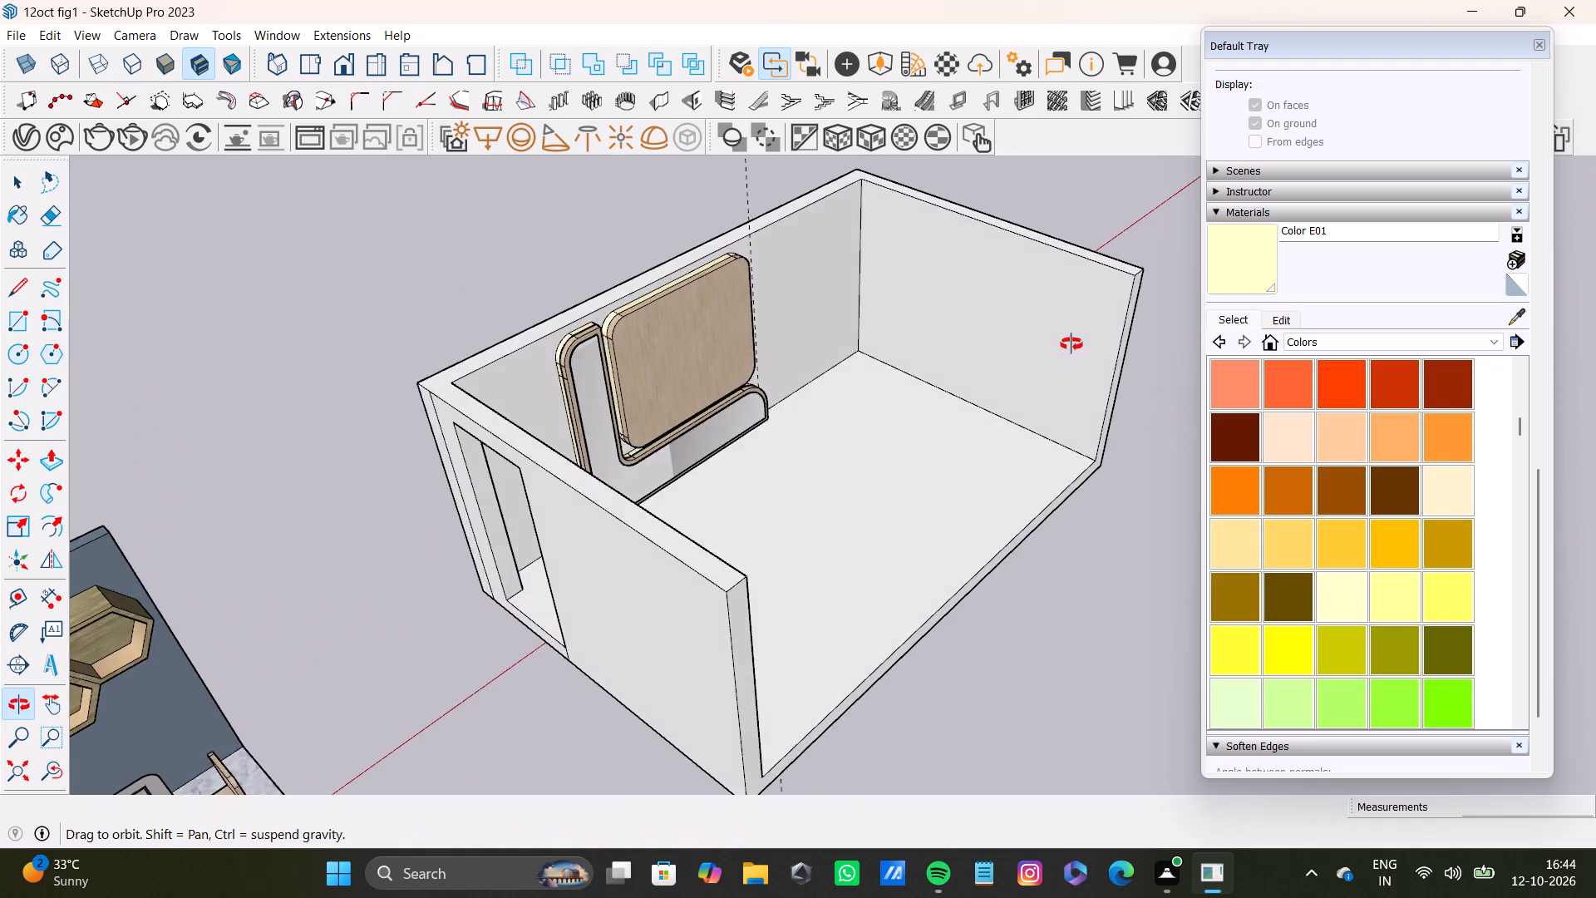
pyautogui.keyDown('shift'); pyautogui.moveTo(1071, 344); pyautogui.dragTo(1096, 457, button='middle'); pyautogui.keyUp('shift')
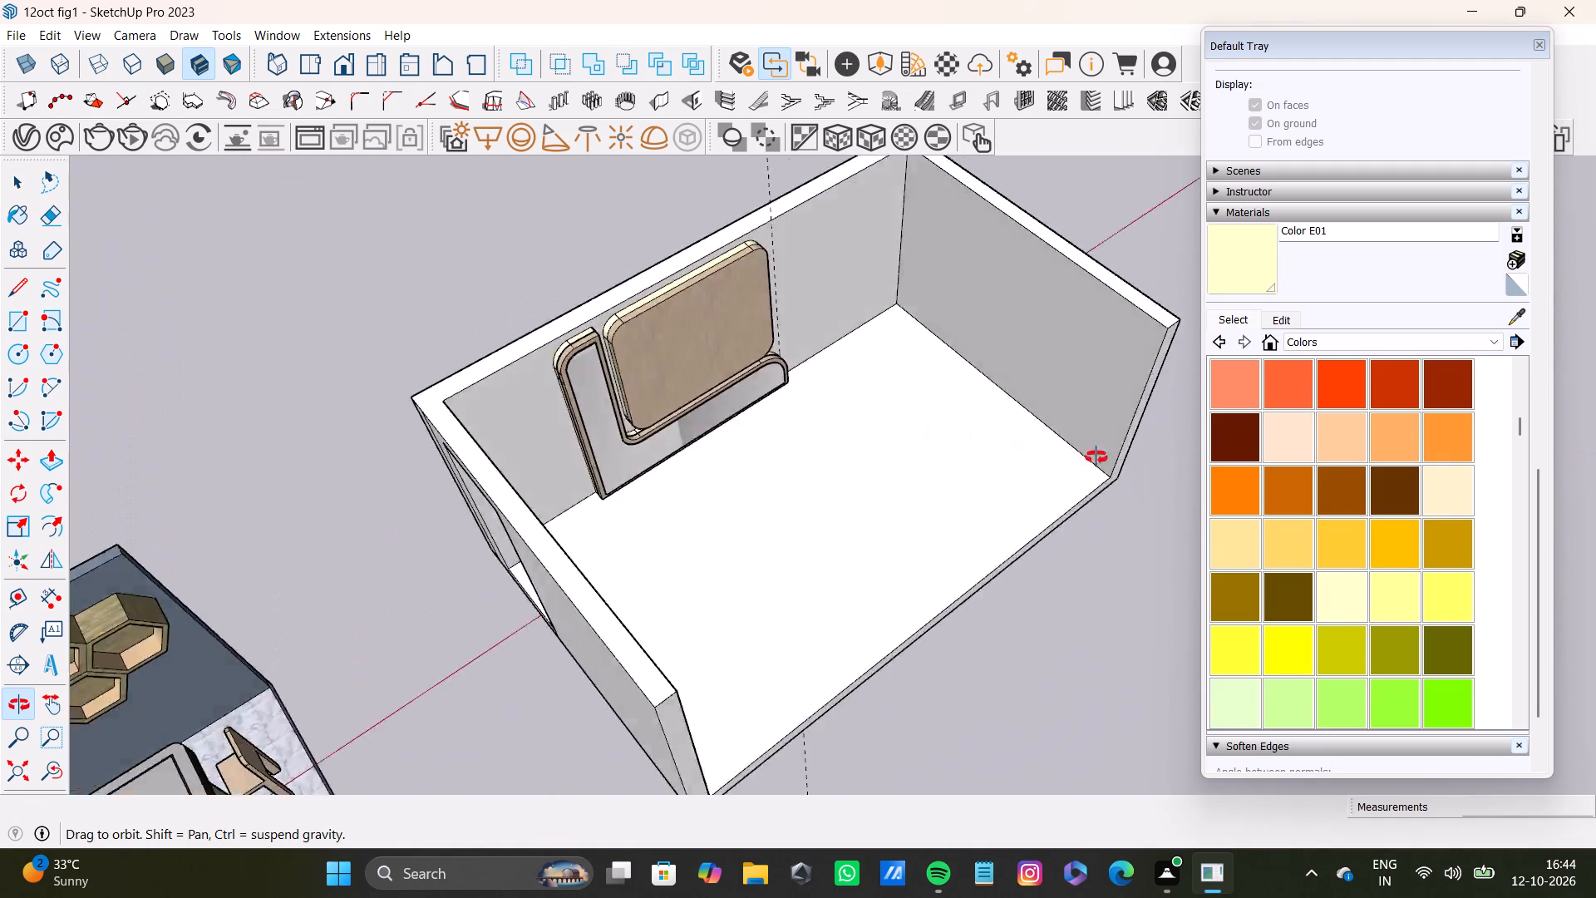
pyautogui.keyDown('shift'); pyautogui.moveTo(1096, 457); pyautogui.dragTo(1199, 557, button='middle'); pyautogui.keyUp('shift')
pyautogui.scroll(4, 567, 575)
pyautogui.keyDown('shift'); pyautogui.moveTo(644, 591); pyautogui.dragTo(507, 639, button='middle'); pyautogui.keyUp('shift')
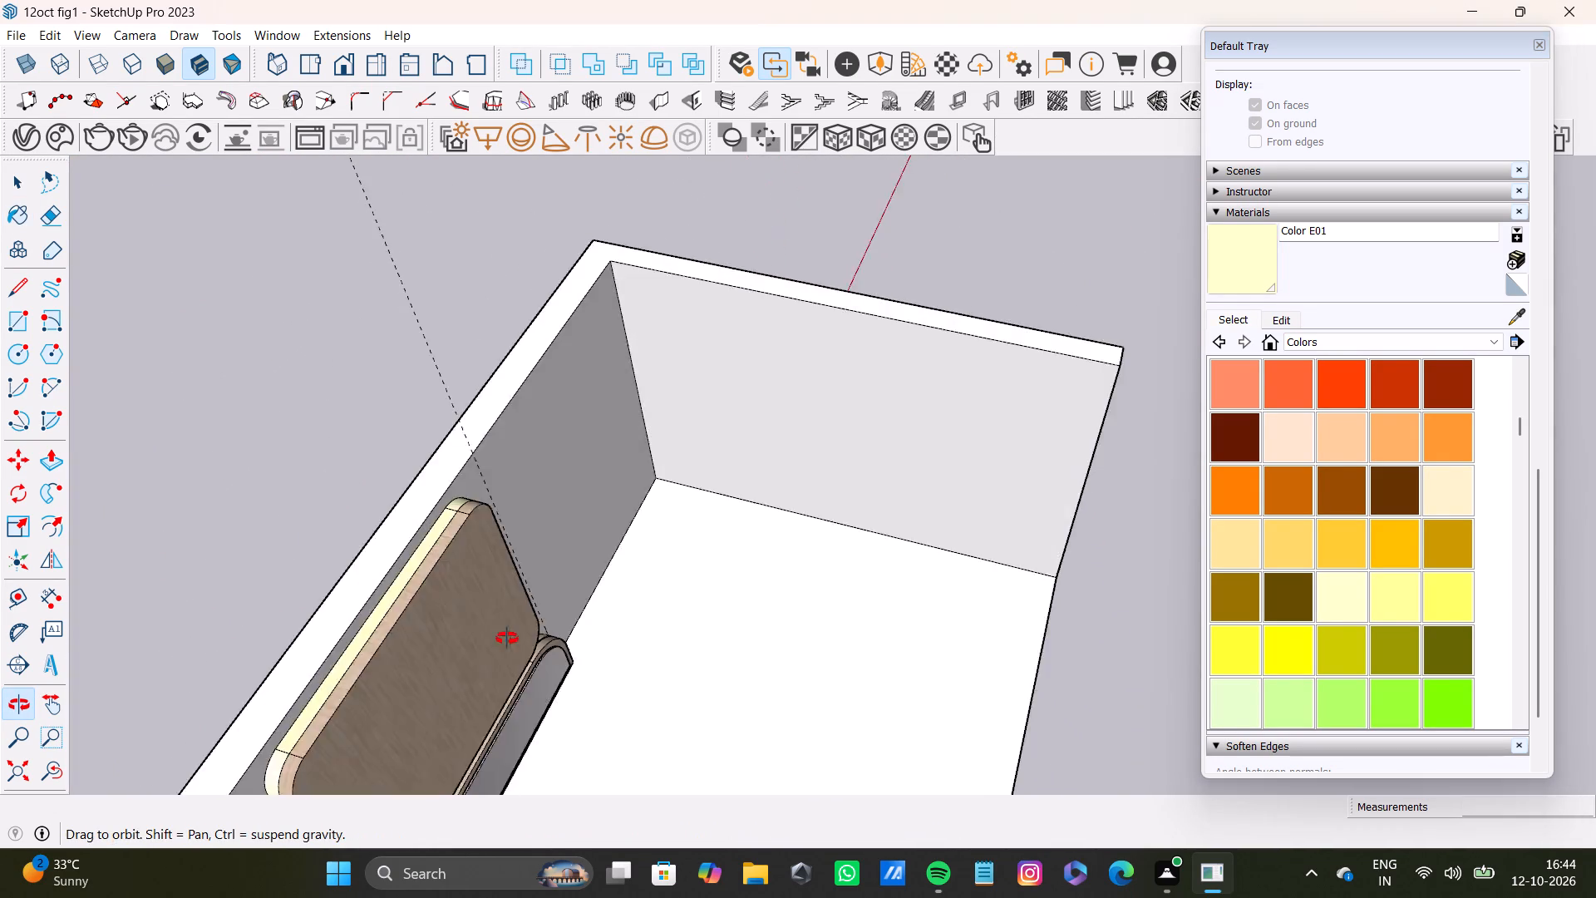
pyautogui.keyDown('shift'); pyautogui.moveTo(507, 639); pyautogui.dragTo(308, 422, button='middle'); pyautogui.keyUp('shift')
pyautogui.scroll(7, 387, 446)
pyautogui.scroll(-5, 603, 570)
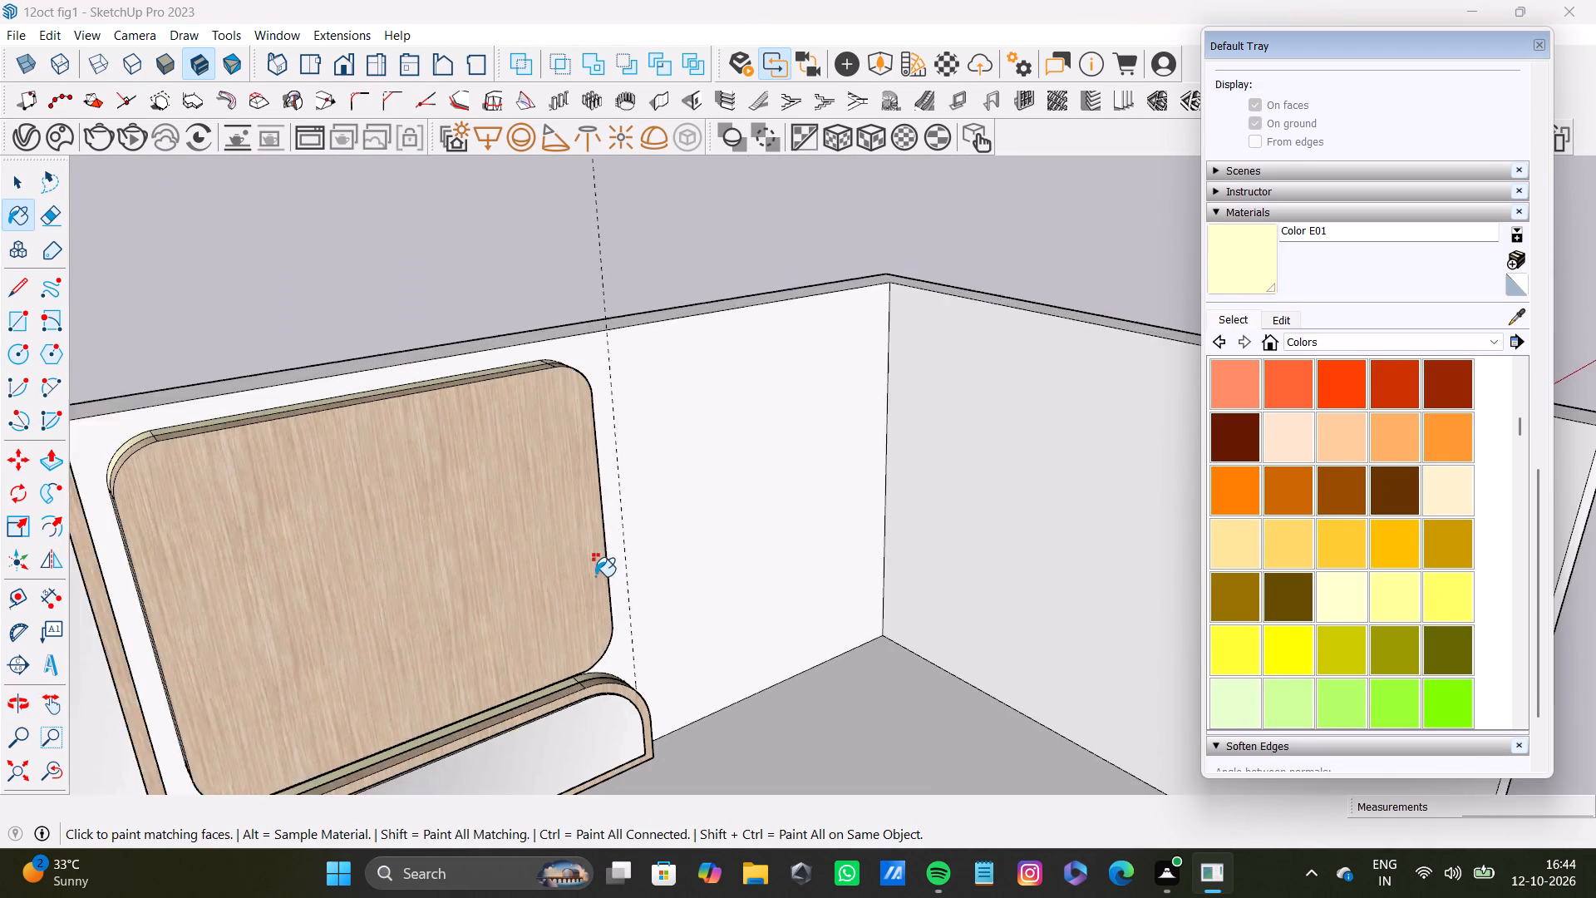
pyautogui.scroll(-2, 595, 576)
pyautogui.moveTo(599, 590); pyautogui.dragTo(416, 613, button='middle')
pyautogui.scroll(-4, 421, 609)
pyautogui.keyDown('shift'); pyautogui.moveTo(562, 625); pyautogui.dragTo(722, 575, button='middle'); pyautogui.keyUp('shift')
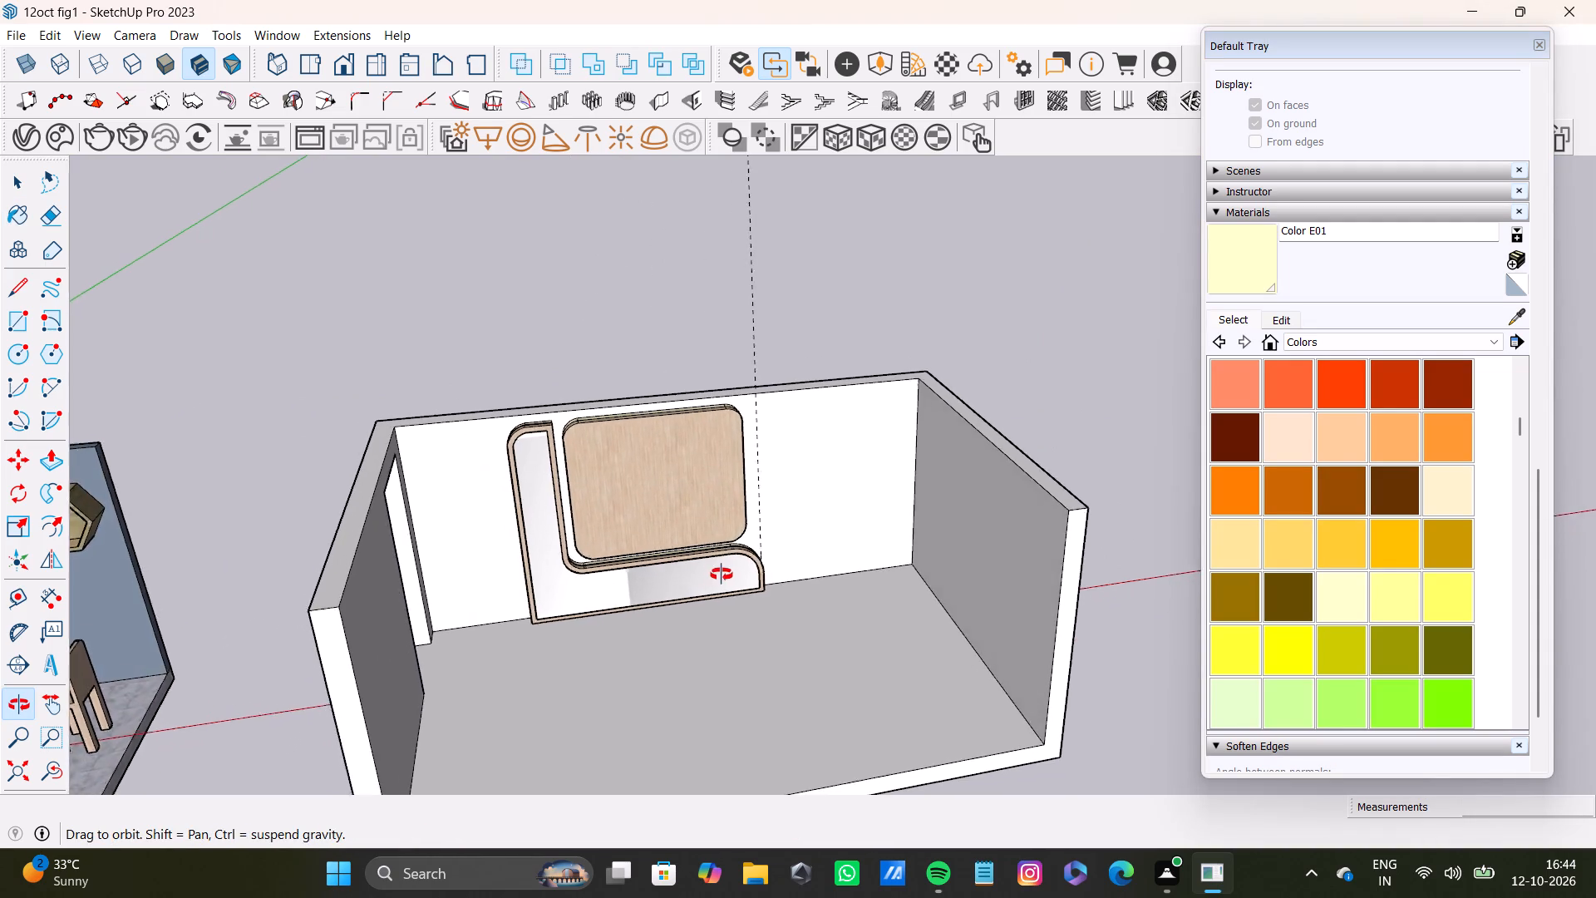
pyautogui.keyDown('shift'); pyautogui.moveTo(722, 575); pyautogui.dragTo(629, 455, button='middle'); pyautogui.keyUp('shift')
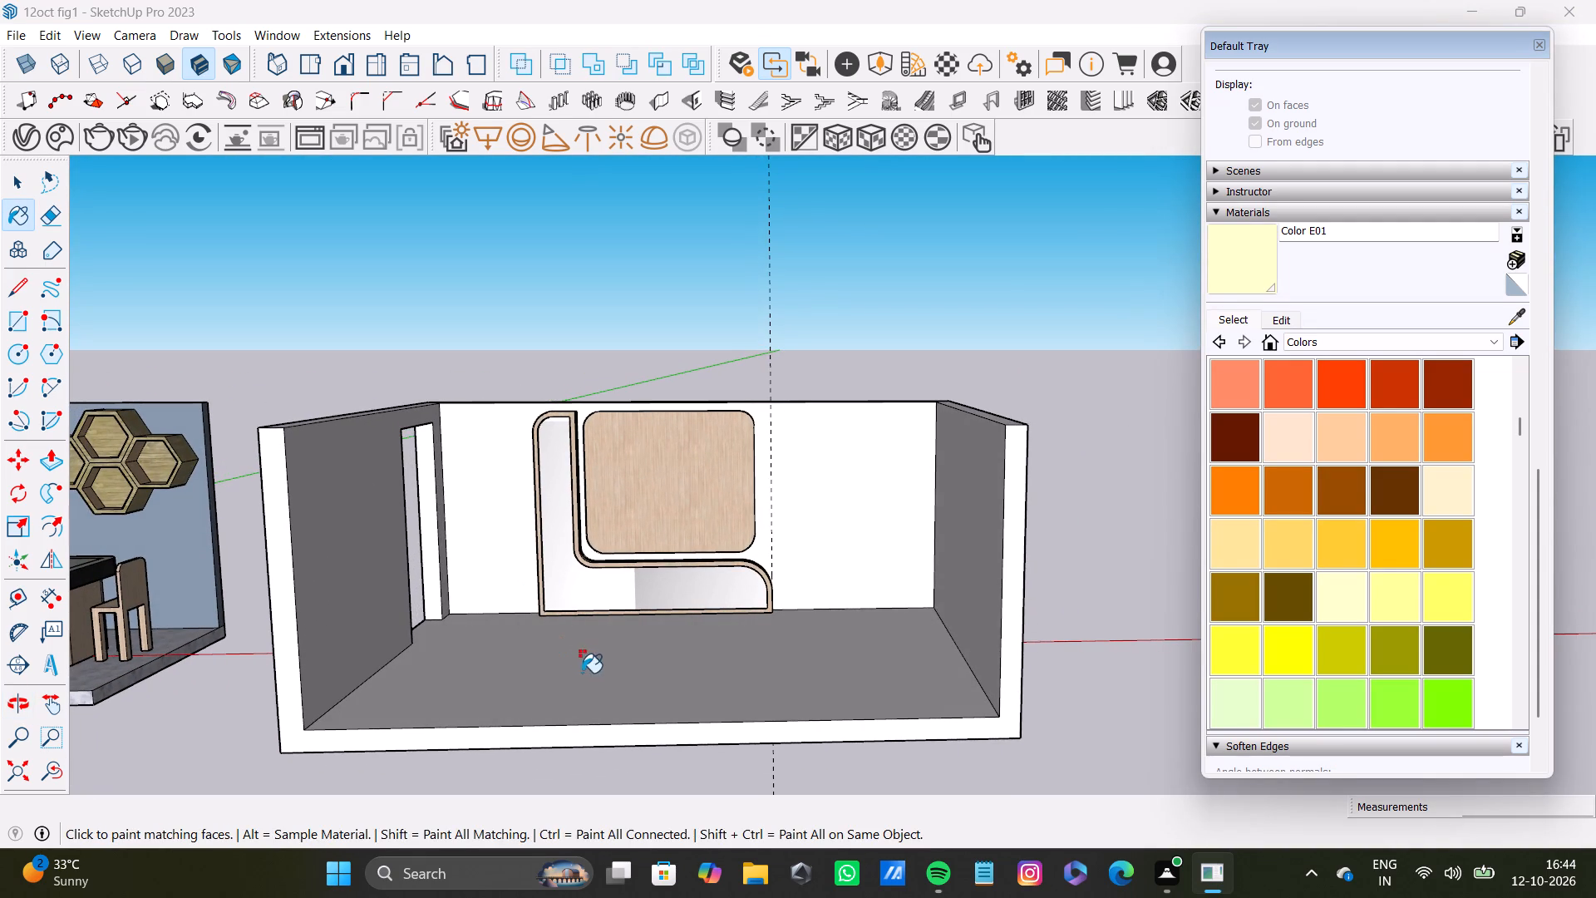
pyautogui.keyDown('shift'); pyautogui.scroll(13, 441, 485); pyautogui.keyUp('shift')
pyautogui.moveTo(487, 442); pyautogui.dragTo(467, 508, button='middle')
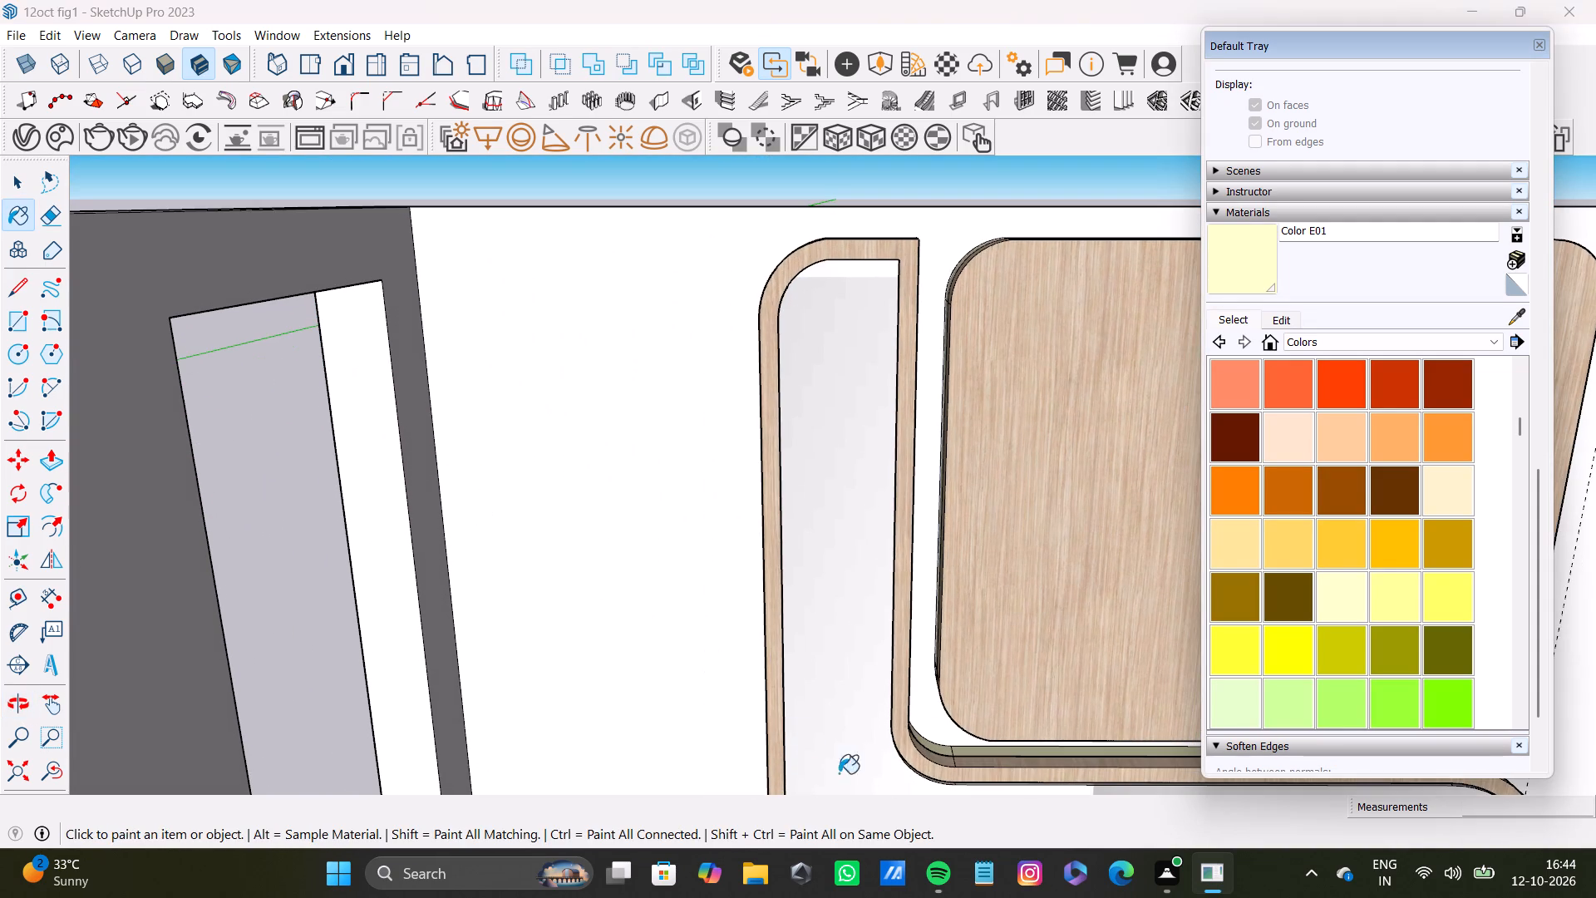
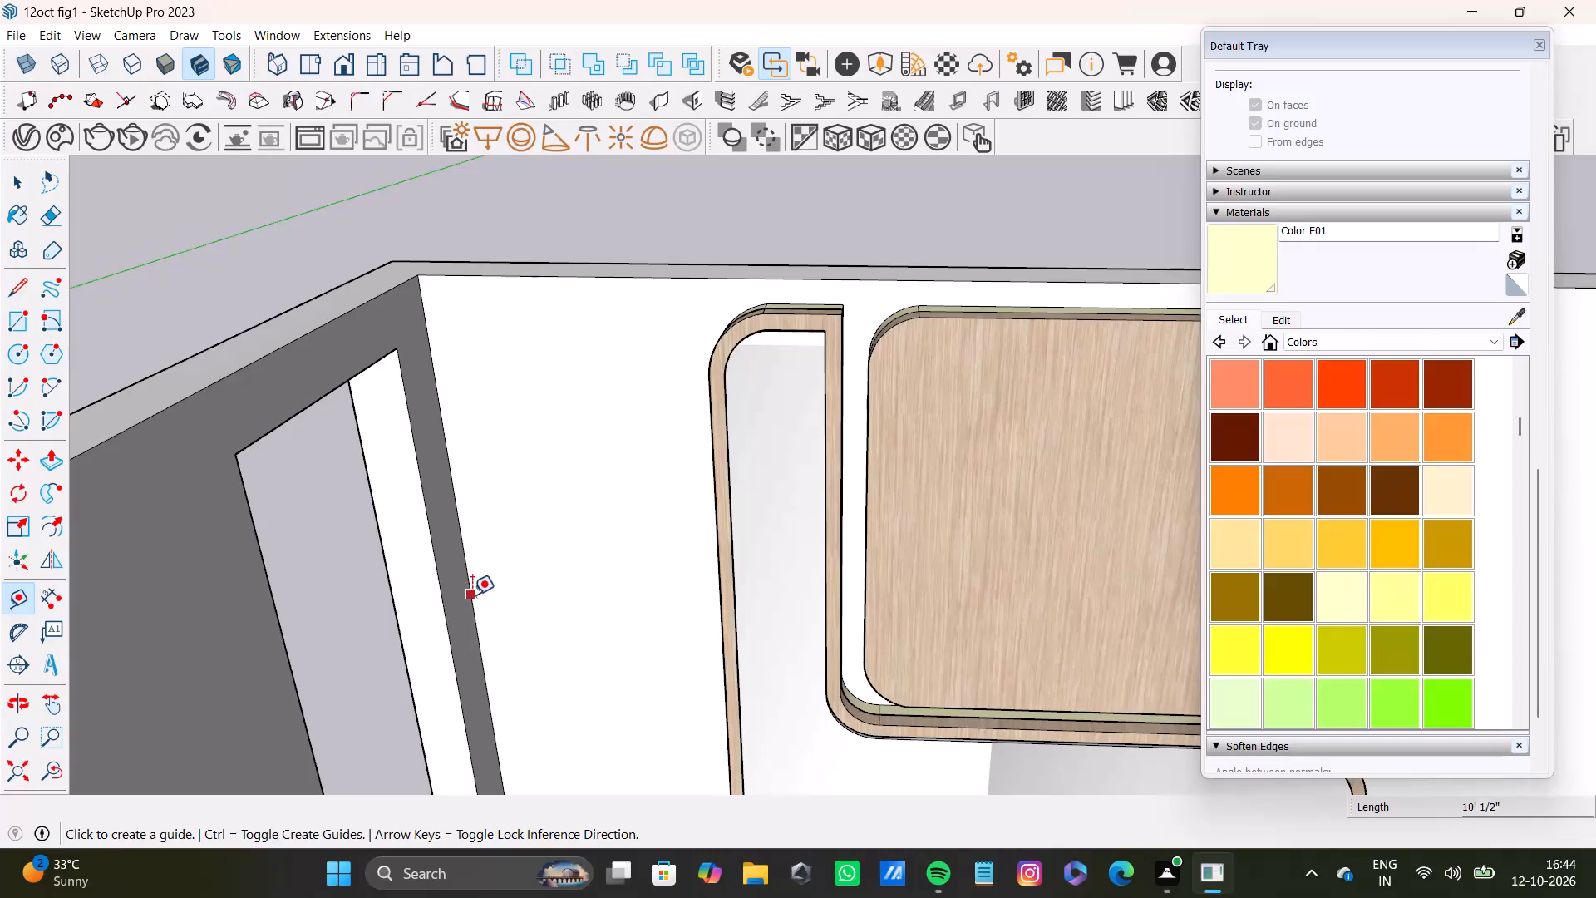
# Place a pair of vertical guides on the back wall, about 1' 8 15/16" from the side-wall corner and 0.5" apart.
pyautogui.scroll(-4, 515, 590)
pyautogui.moveTo(567, 576); pyautogui.dragTo(591, 506, button='middle')
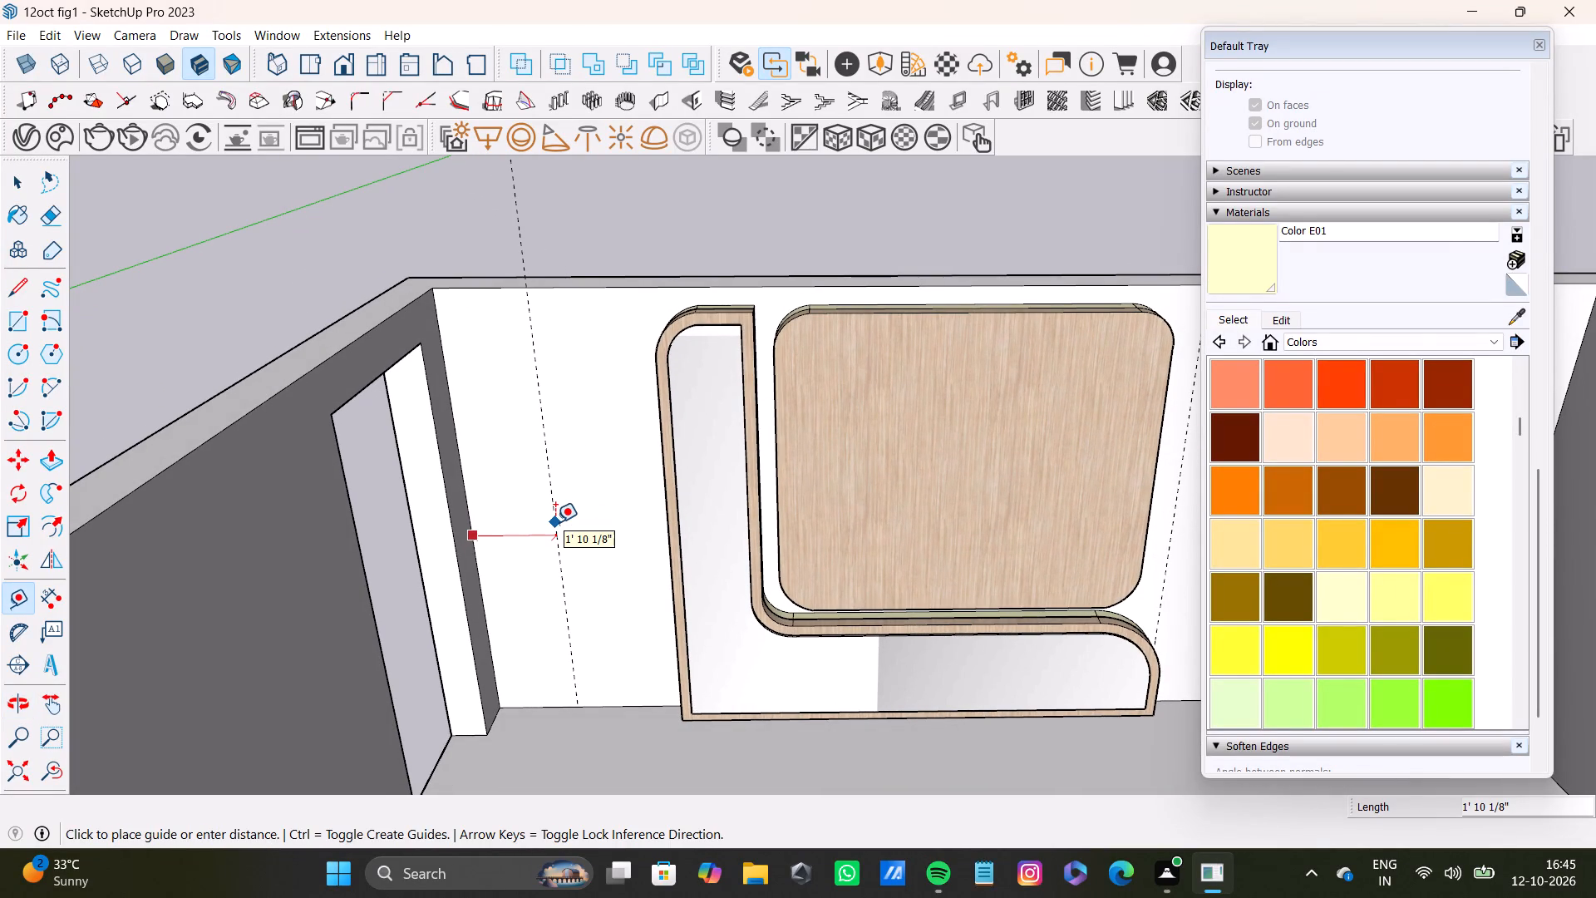
pyautogui.click(545, 480)
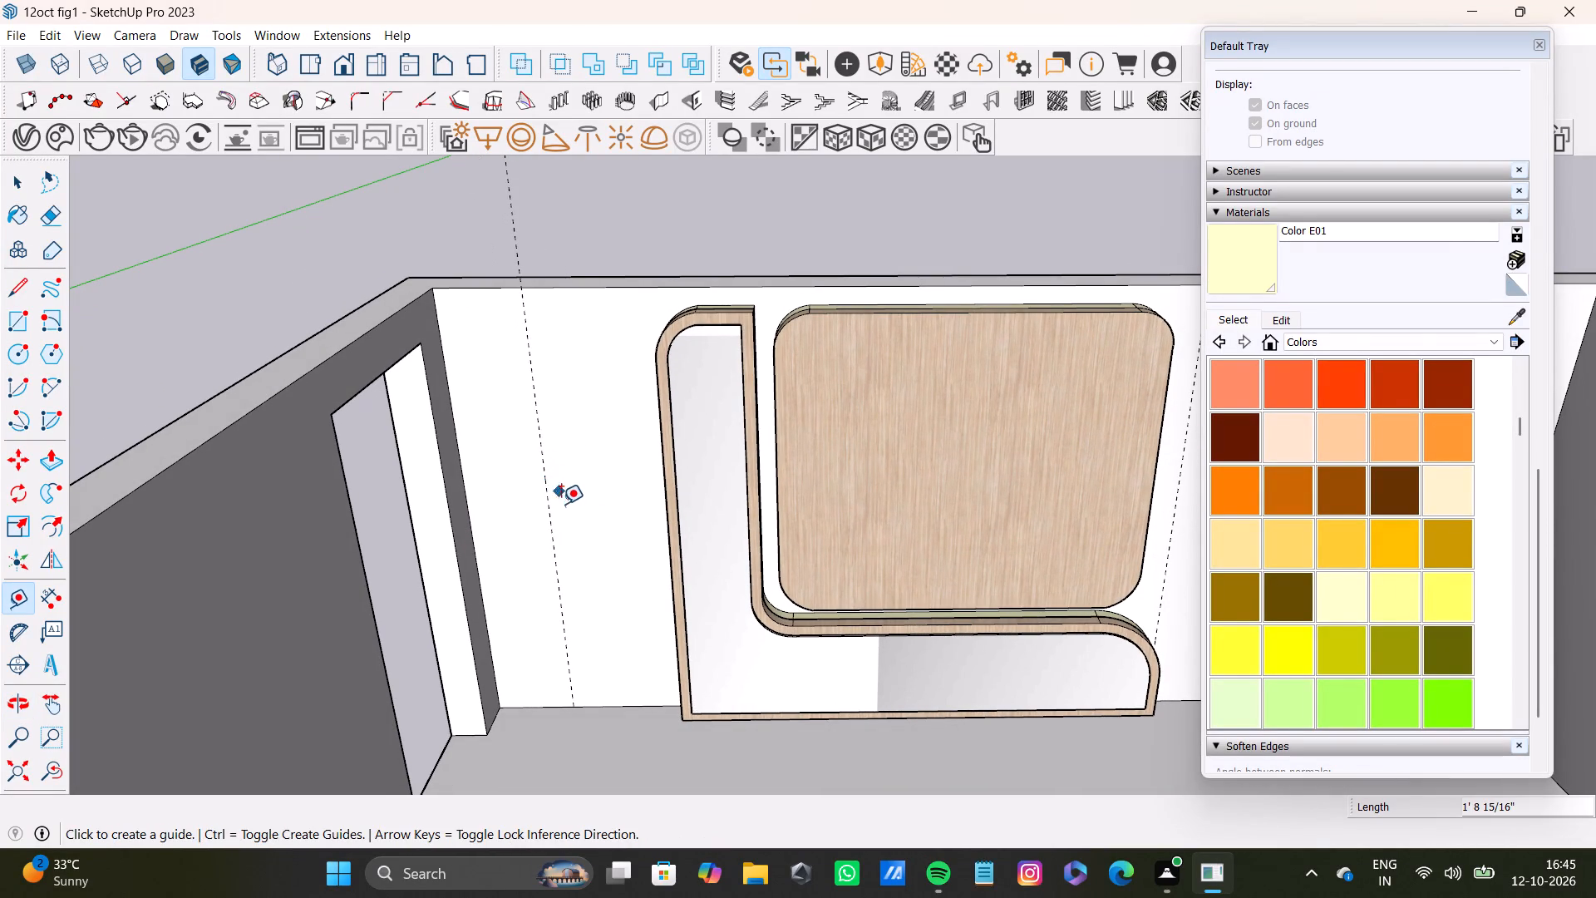
pyautogui.moveTo(548, 511); pyautogui.dragTo(565, 506)
pyautogui.write('0.5"')
pyautogui.press('Return')
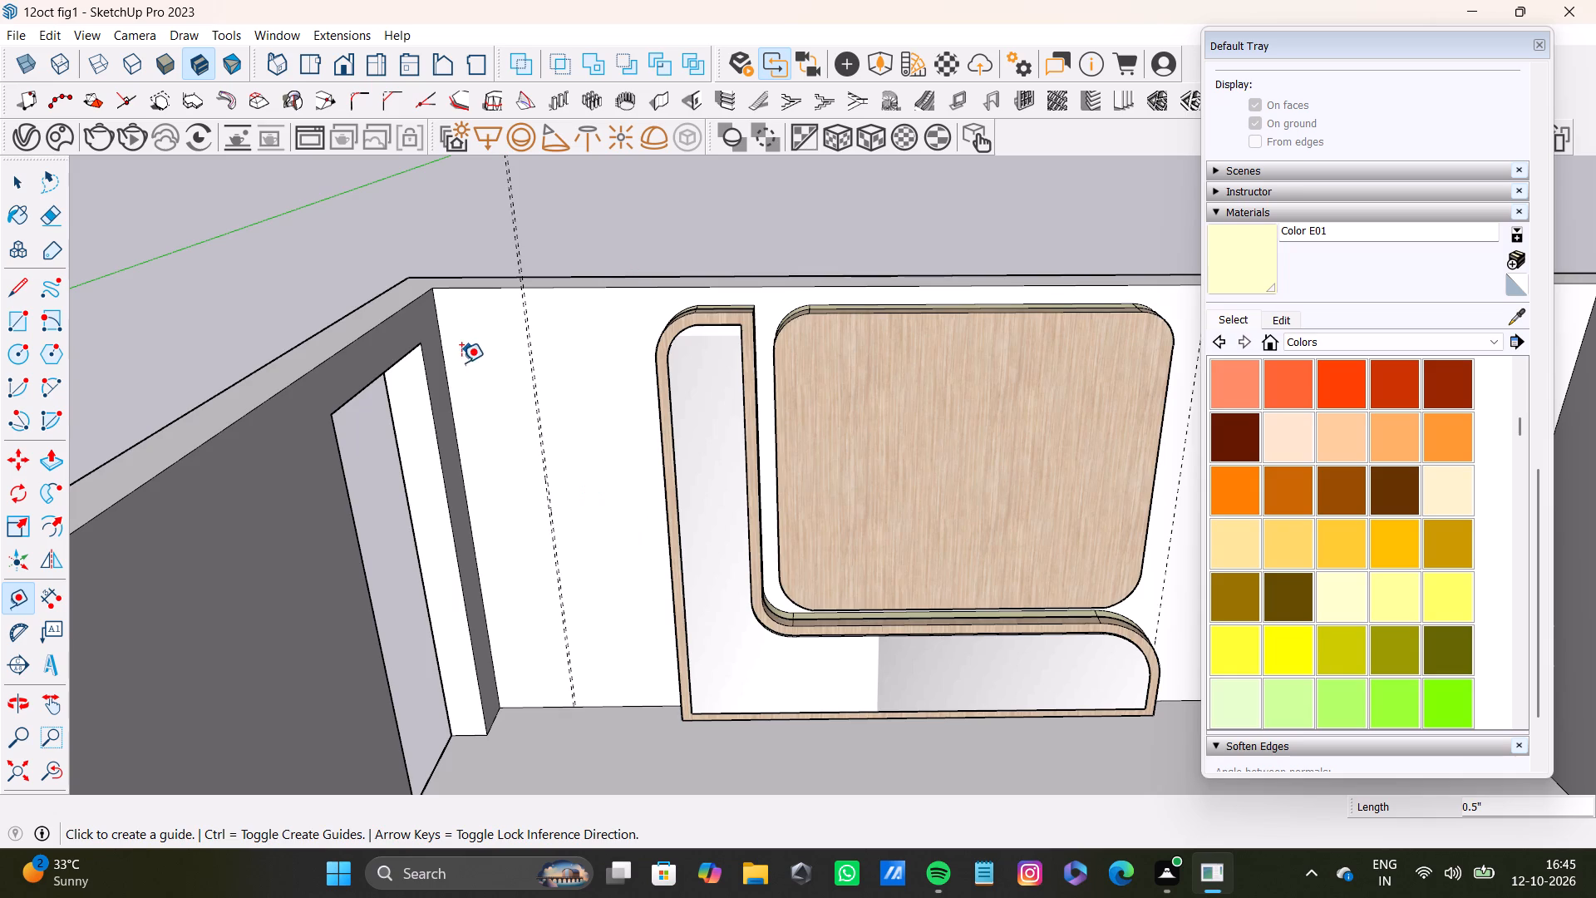
# Place a vertical guide about 1' 8 5/8" from the first pair, toward the L-shaped panel's upright.
pyautogui.scroll(15, 482, 355)
pyautogui.click(563, 456)
pyautogui.keyDown('shift'); pyautogui.scroll(-7, 712, 434); pyautogui.keyUp('shift')
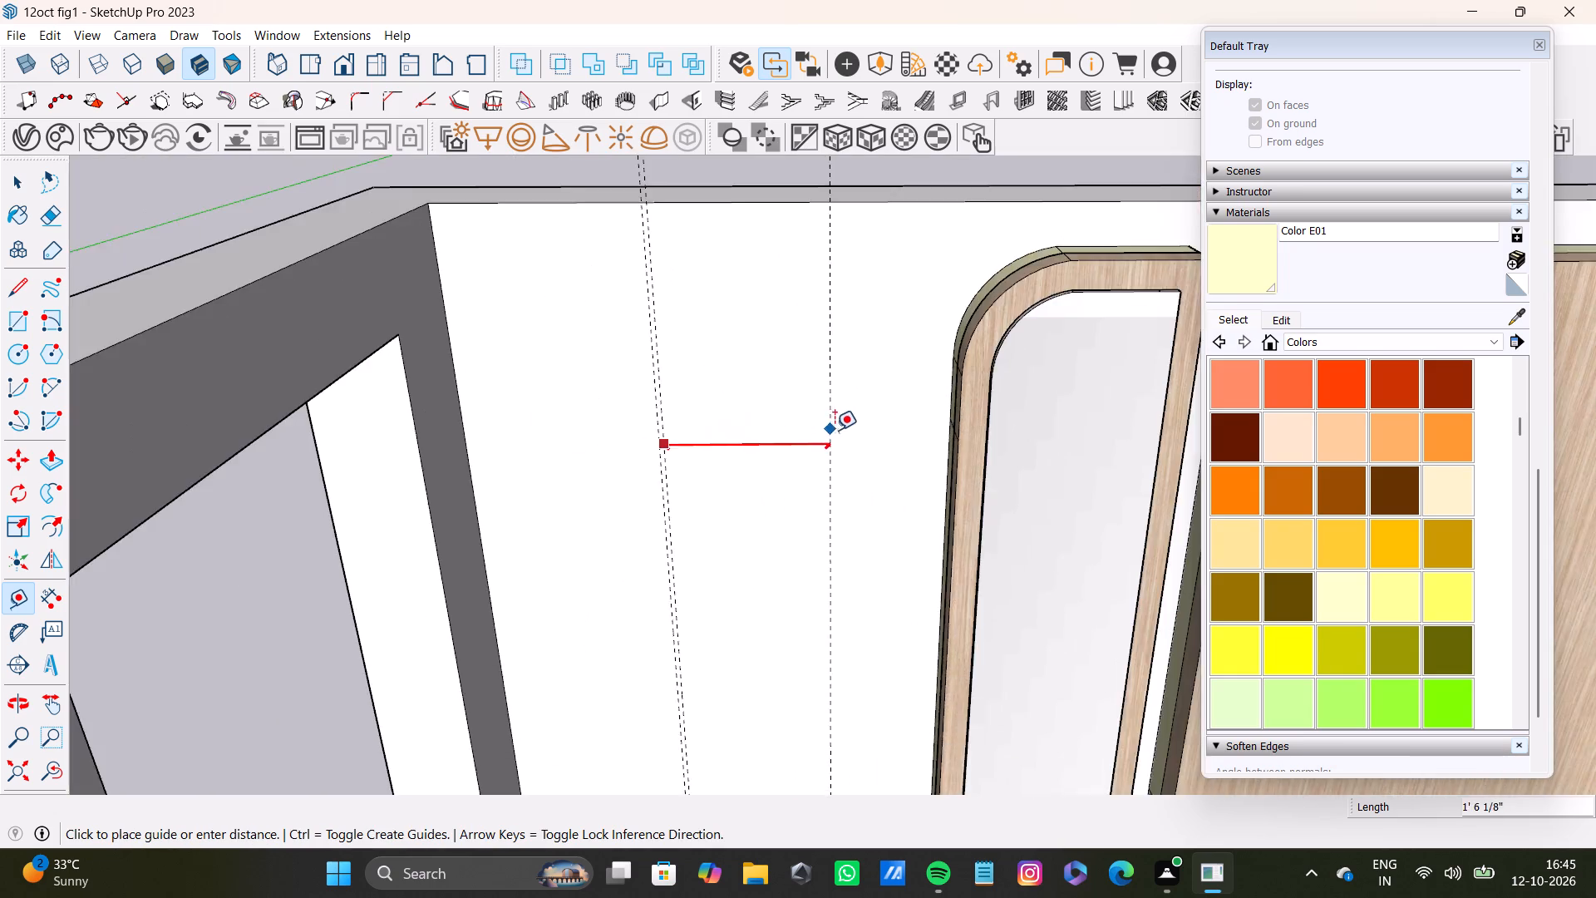
pyautogui.keyDown('shift'); pyautogui.moveTo(816, 409); pyautogui.dragTo(703, 374, button='middle'); pyautogui.keyUp('shift')
pyautogui.click(737, 363)
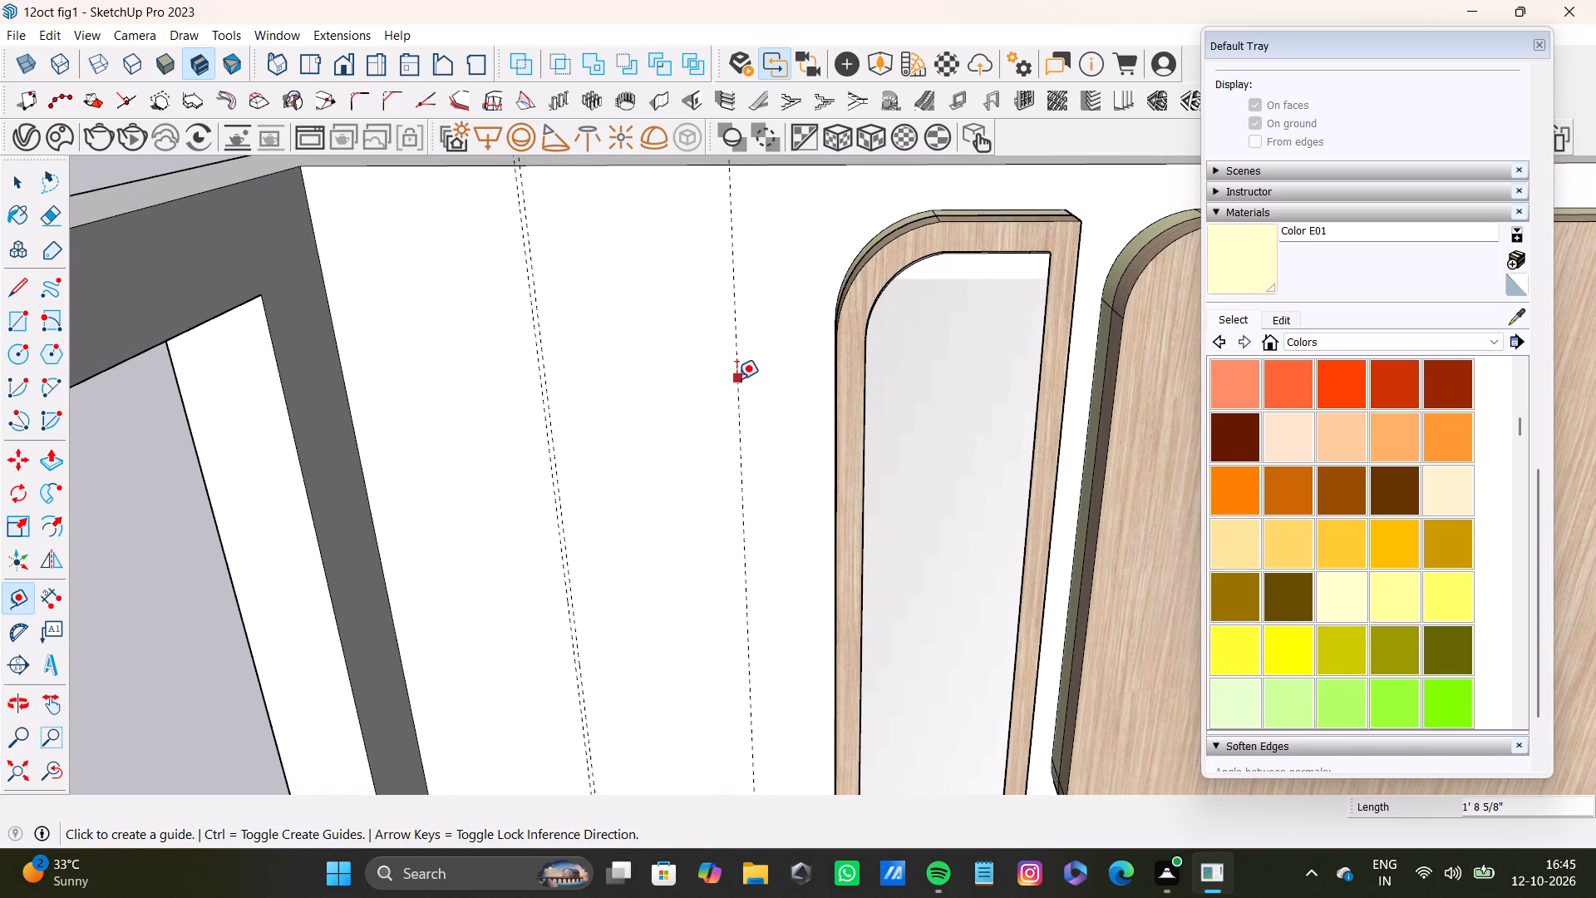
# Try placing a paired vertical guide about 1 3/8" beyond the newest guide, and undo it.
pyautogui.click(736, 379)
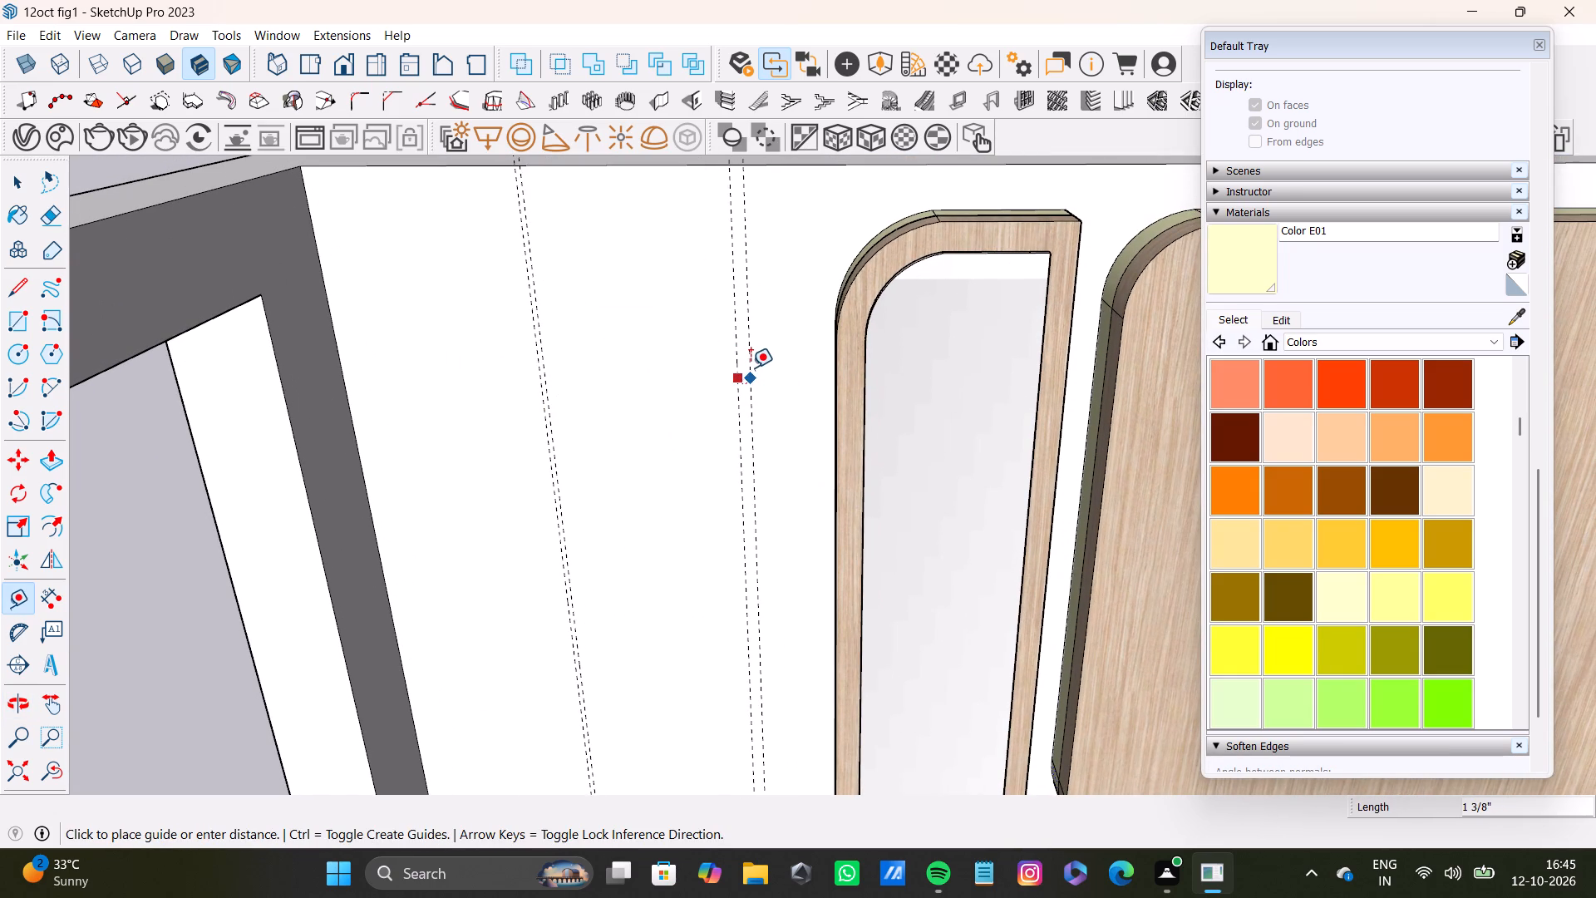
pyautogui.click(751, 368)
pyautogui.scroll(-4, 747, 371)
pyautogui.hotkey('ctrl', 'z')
# Place a closely spaced parallel guide beside the newest vertical guide, on the side facing the L-shaped panel.
pyautogui.scroll(7, 742, 373)
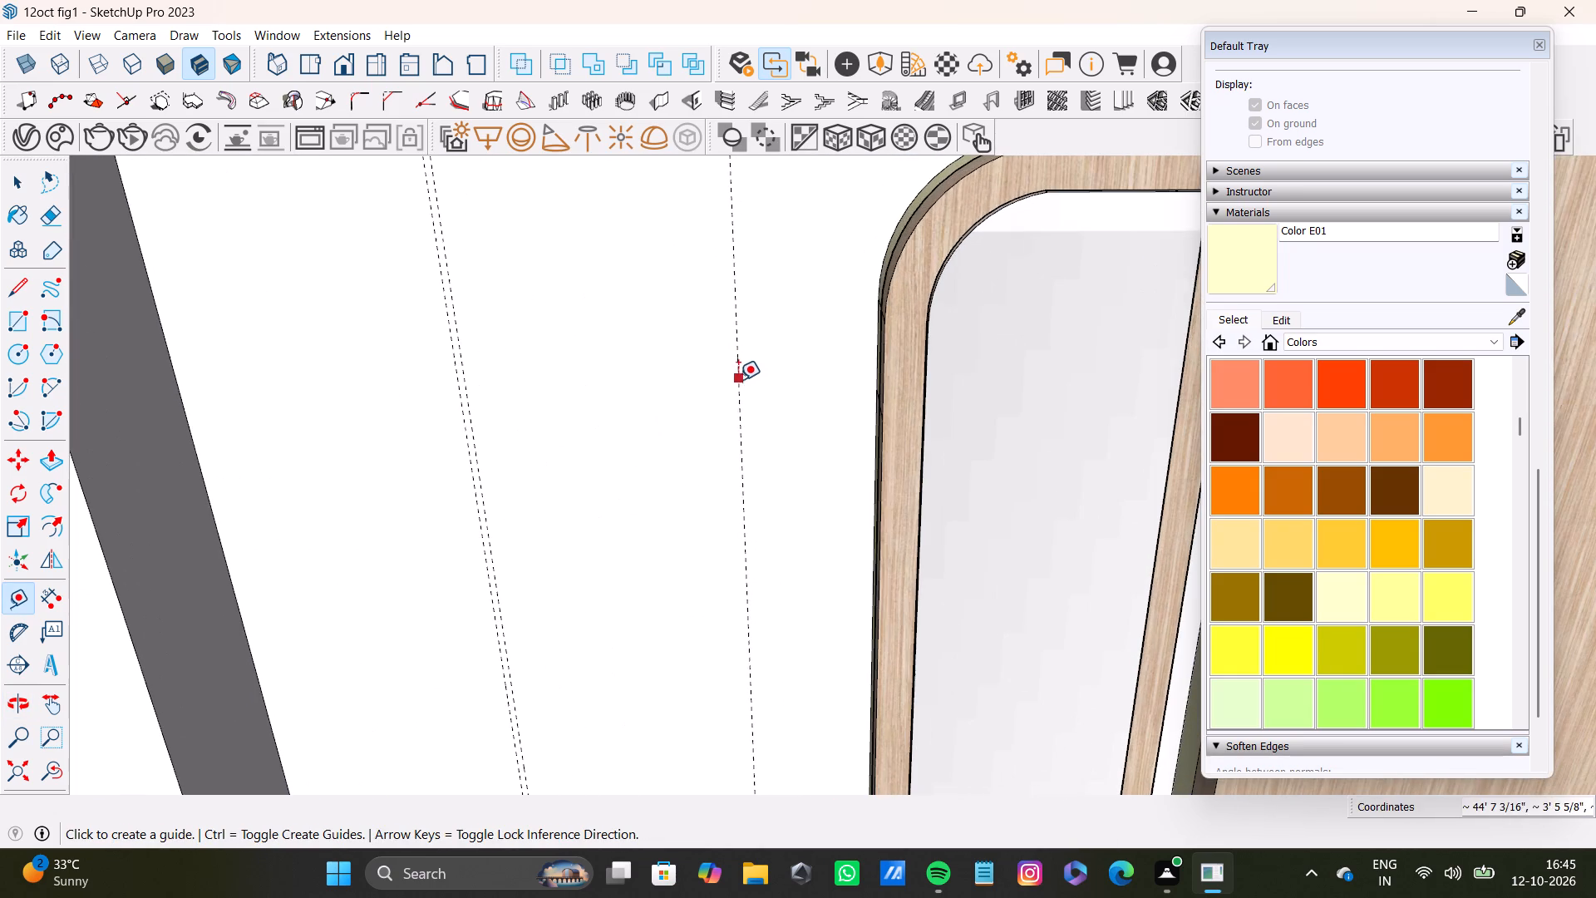
pyautogui.click(738, 380)
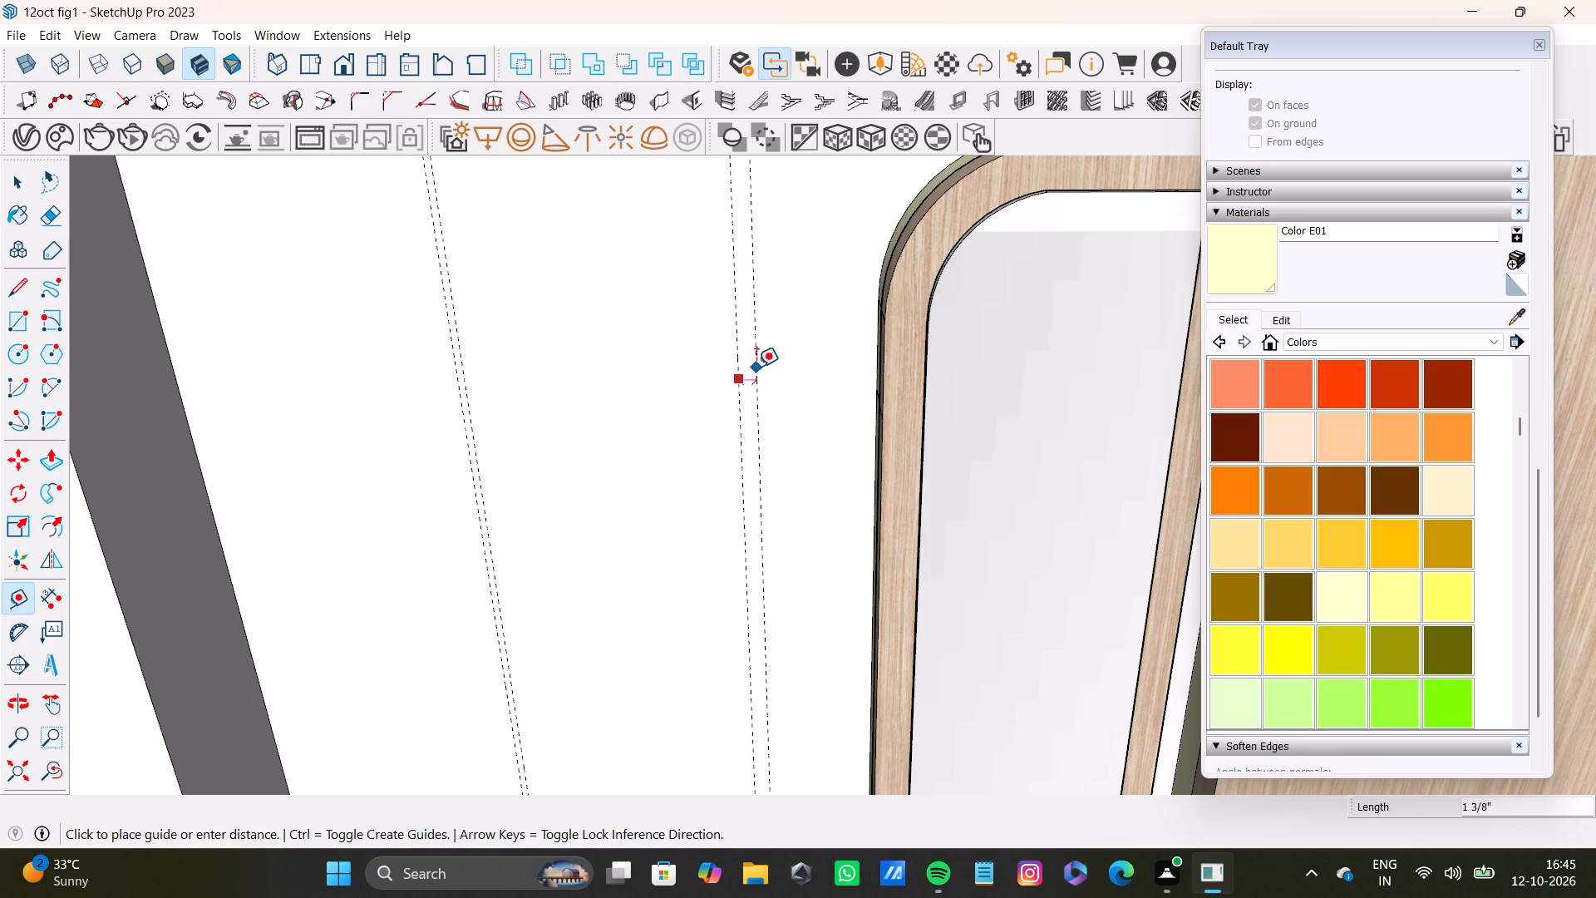
pyautogui.scroll(6, 756, 353)
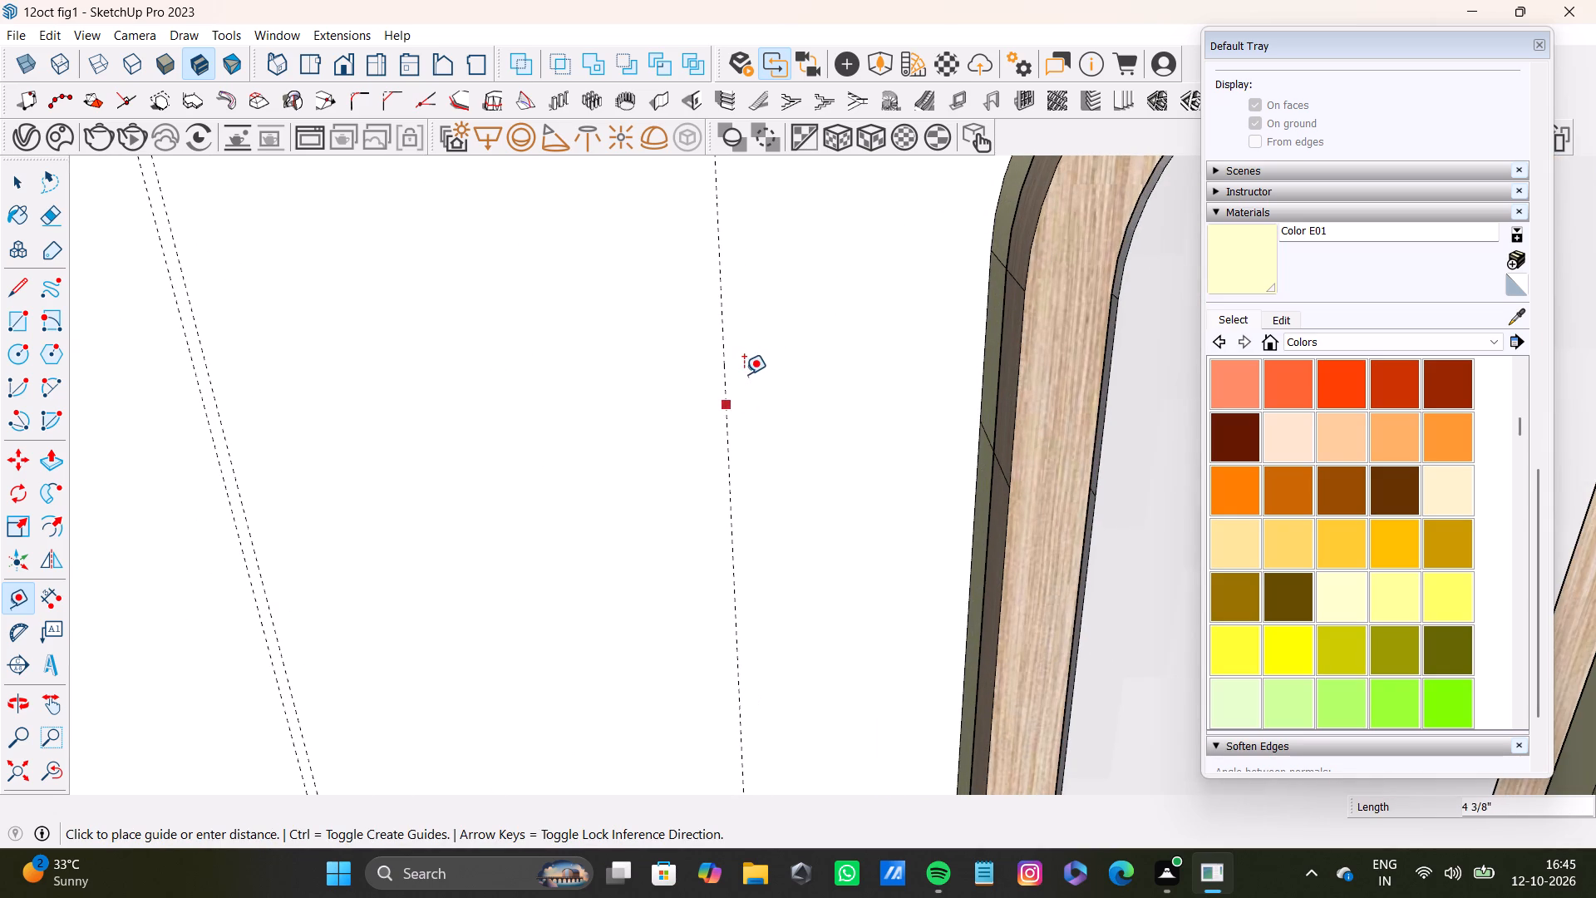
pyautogui.click(741, 399)
# Place a third vertical guide pair between the L-shaped panel's upright and rounded rectangle, about 2' 11 1/2" from the second pair and 5/8" apart.
pyautogui.scroll(-13, 741, 407)
pyautogui.keyDown('shift'); pyautogui.moveTo(740, 412); pyautogui.dragTo(725, 417, button='middle'); pyautogui.keyUp('shift')
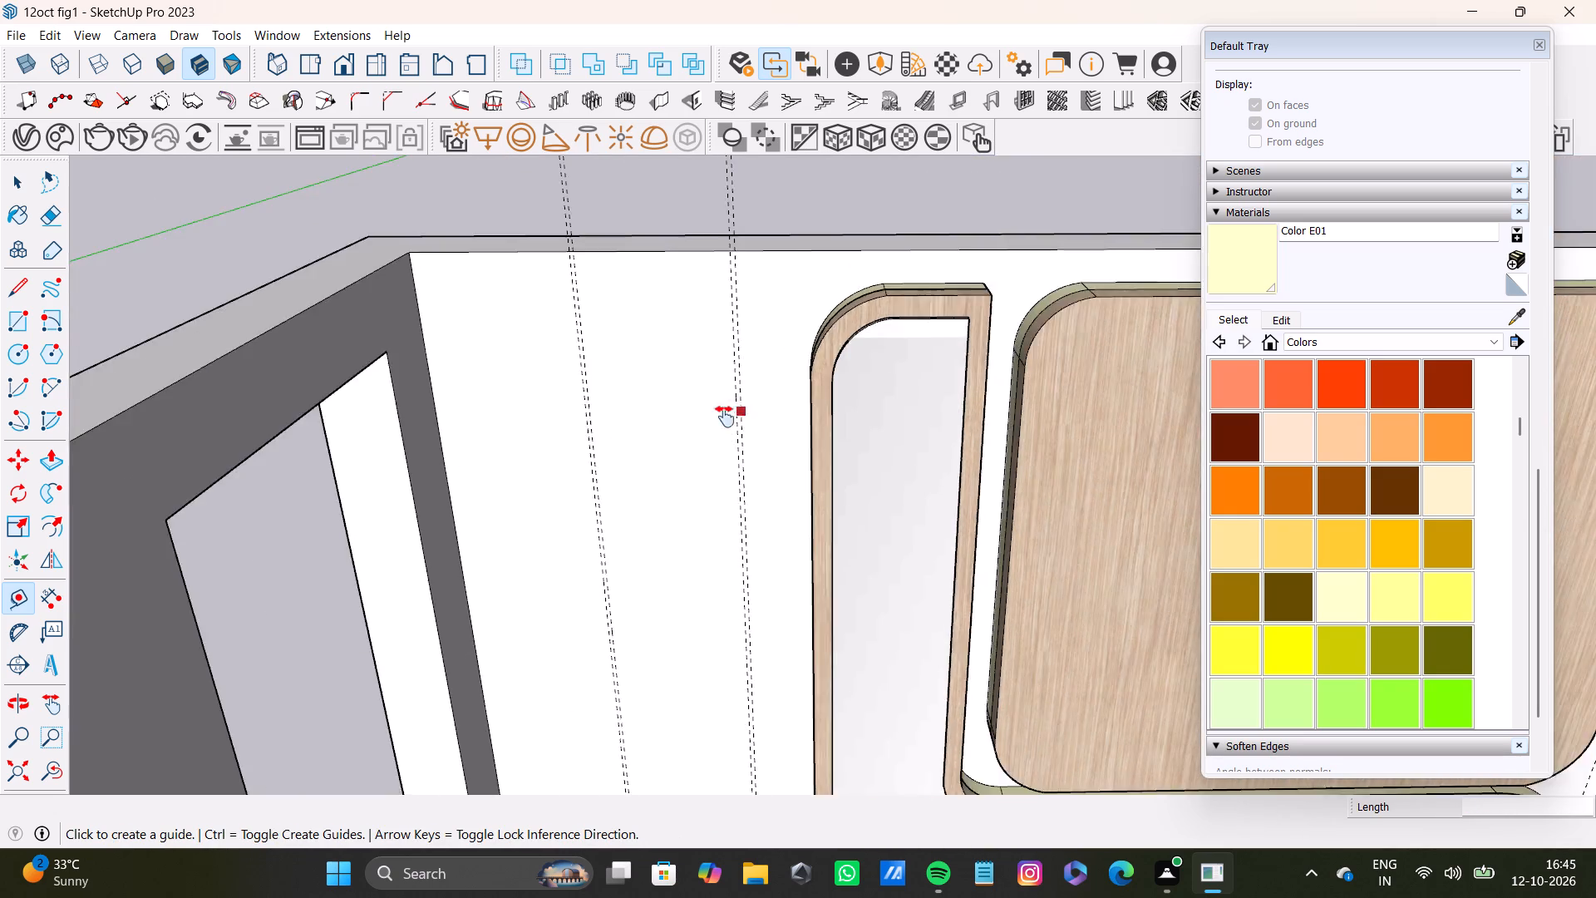
pyautogui.keyDown('shift'); pyautogui.moveTo(725, 417); pyautogui.dragTo(586, 455, button='middle'); pyautogui.keyUp('shift')
pyautogui.scroll(7, 590, 391)
pyautogui.click(569, 353)
pyautogui.scroll(-4, 761, 364)
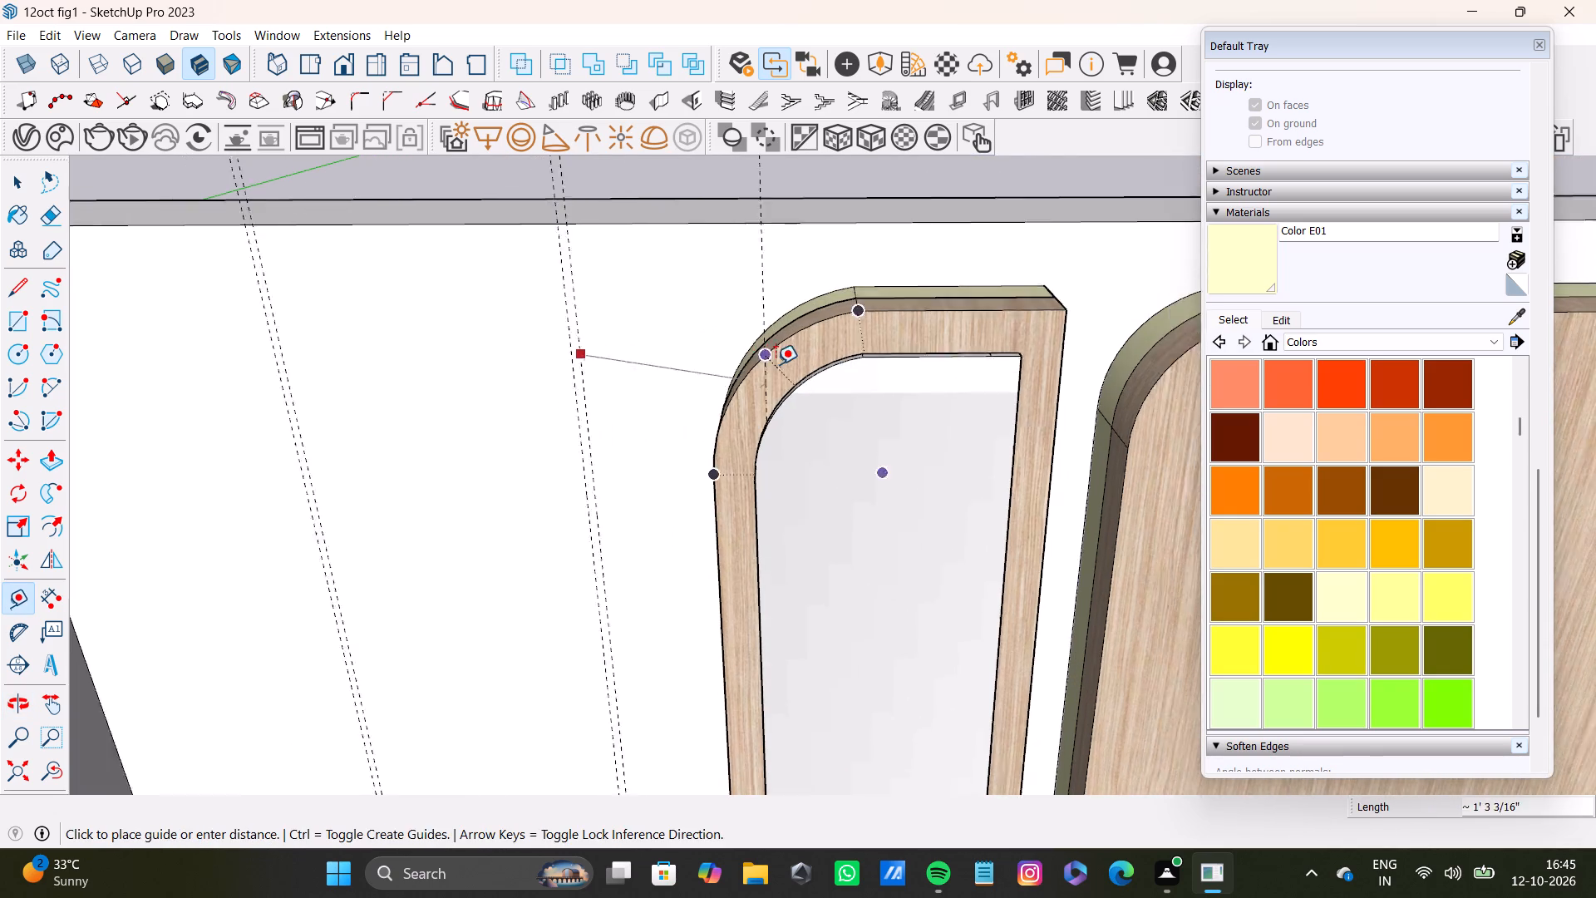
pyautogui.keyDown('shift'); pyautogui.moveTo(900, 323); pyautogui.dragTo(545, 447, button='middle'); pyautogui.keyUp('shift')
pyautogui.click(672, 385)
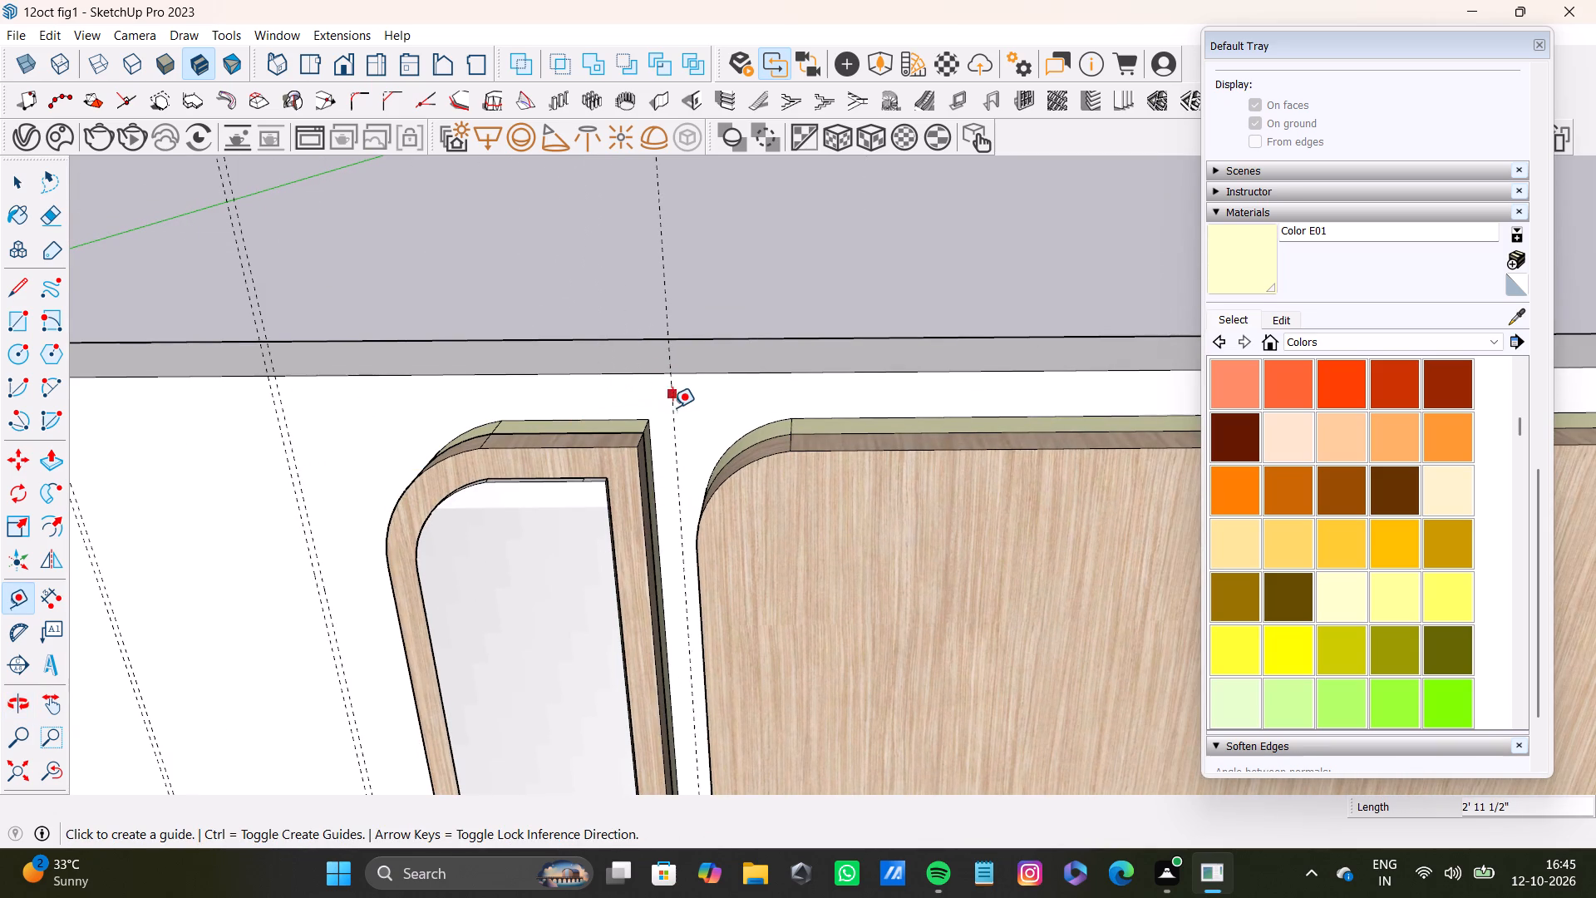
pyautogui.scroll(8, 678, 399)
pyautogui.click(668, 412)
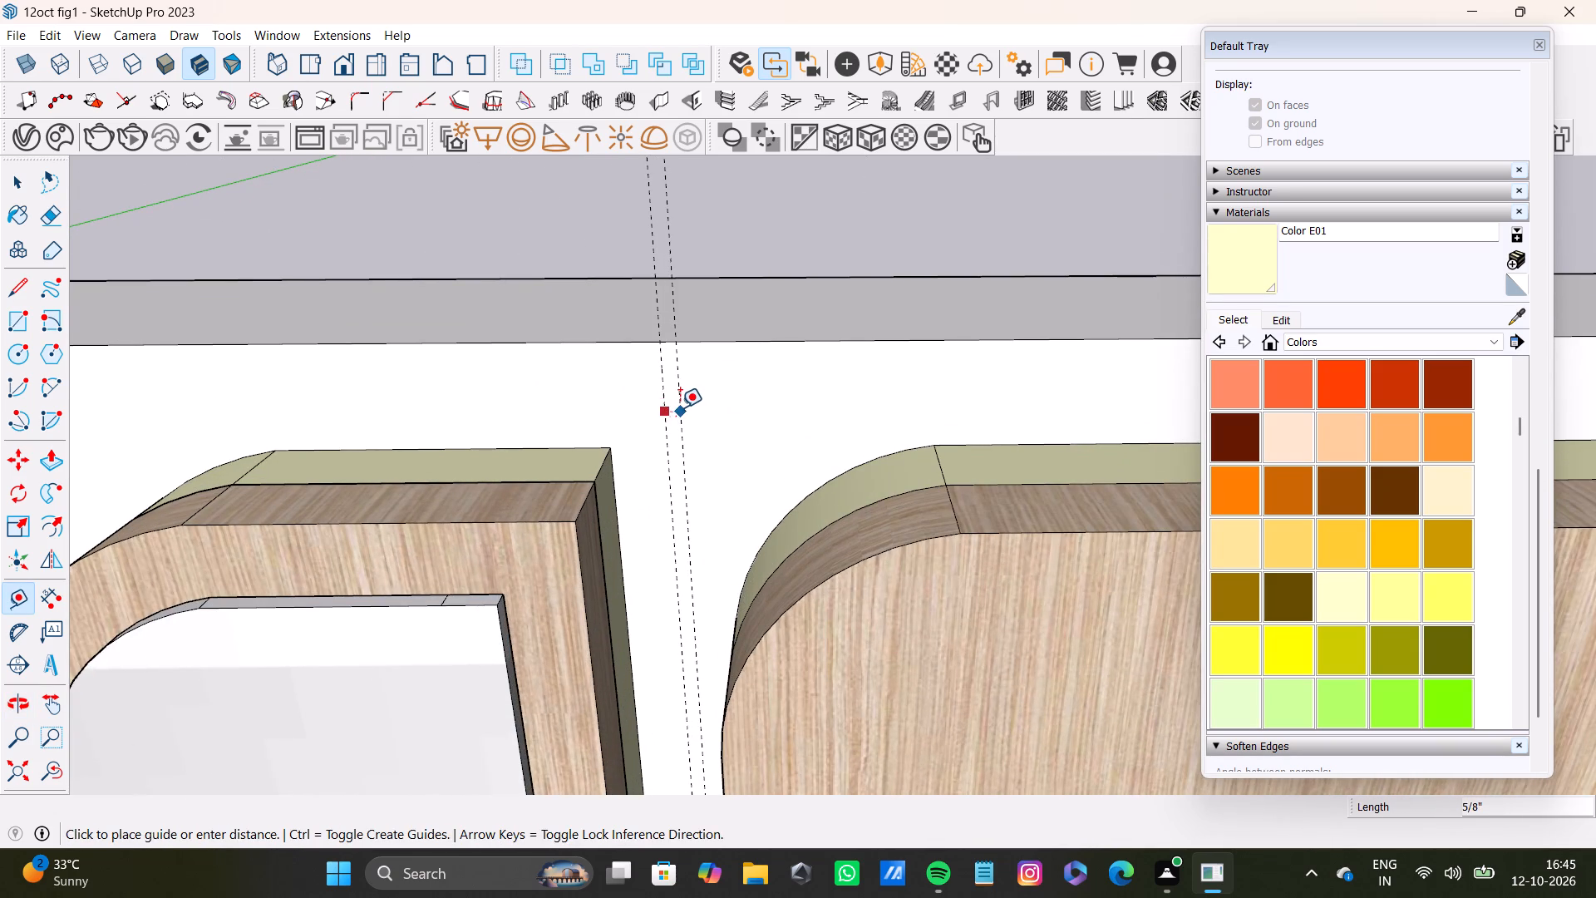
pyautogui.click(680, 407)
# Start a vertical guide from the third pair and carry it across to the rounded rectangle's far upper corner.
pyautogui.scroll(-12, 677, 407)
pyautogui.keyDown('shift'); pyautogui.moveTo(691, 497); pyautogui.dragTo(548, 562, button='middle'); pyautogui.keyUp('shift')
pyautogui.scroll(8, 564, 527)
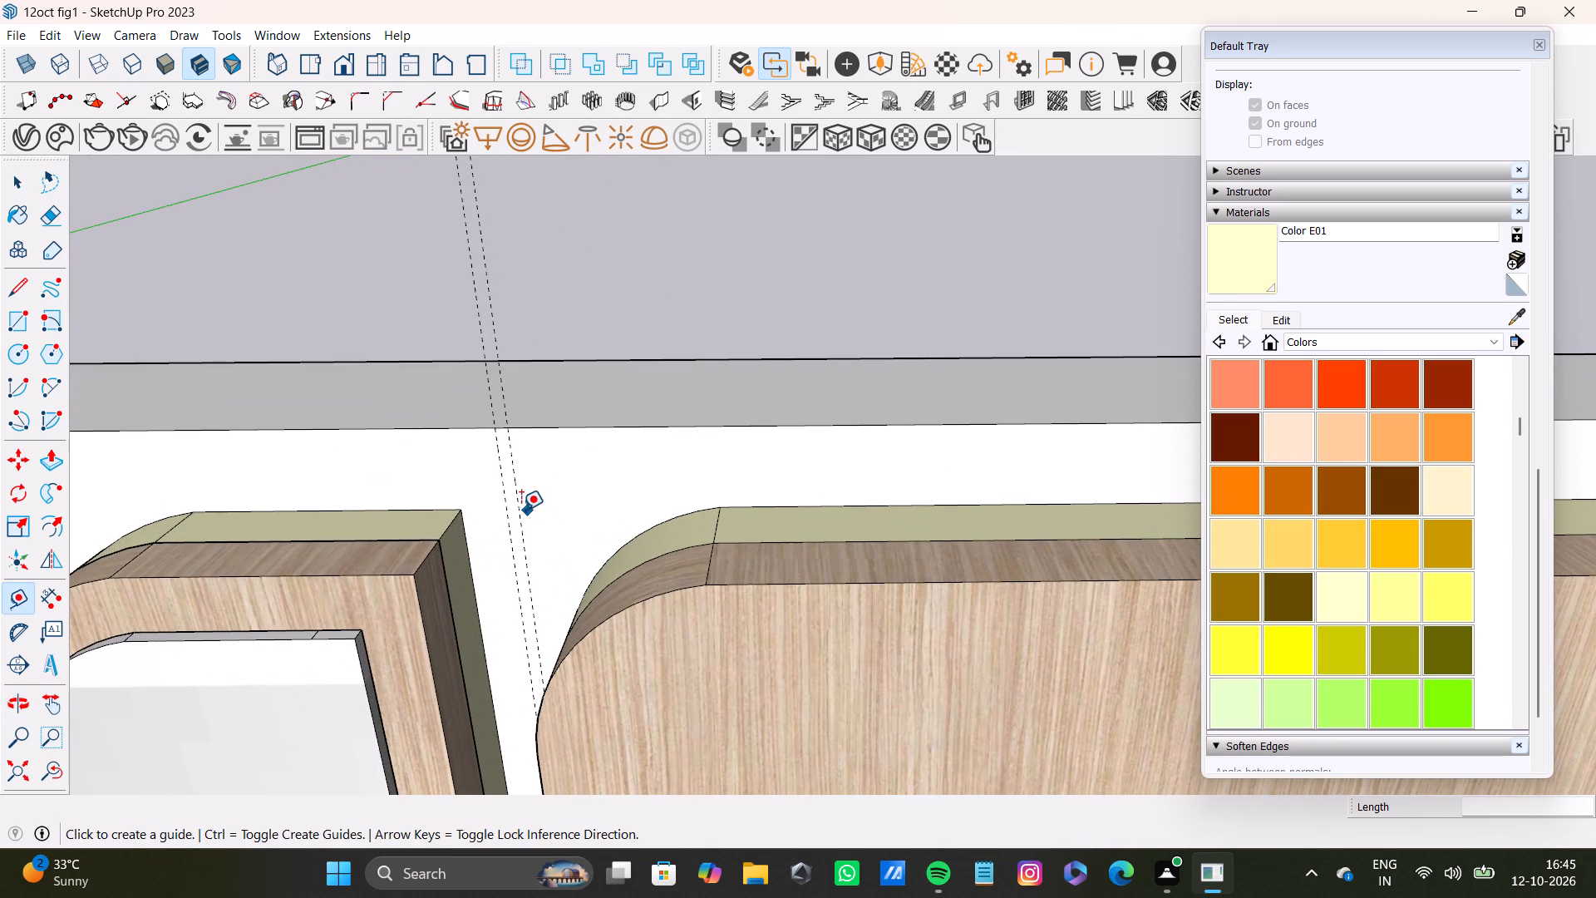
pyautogui.click(524, 506)
pyautogui.scroll(-4, 933, 452)
pyautogui.keyDown('shift'); pyautogui.moveTo(1110, 427); pyautogui.dragTo(406, 458, button='middle'); pyautogui.keyUp('shift')
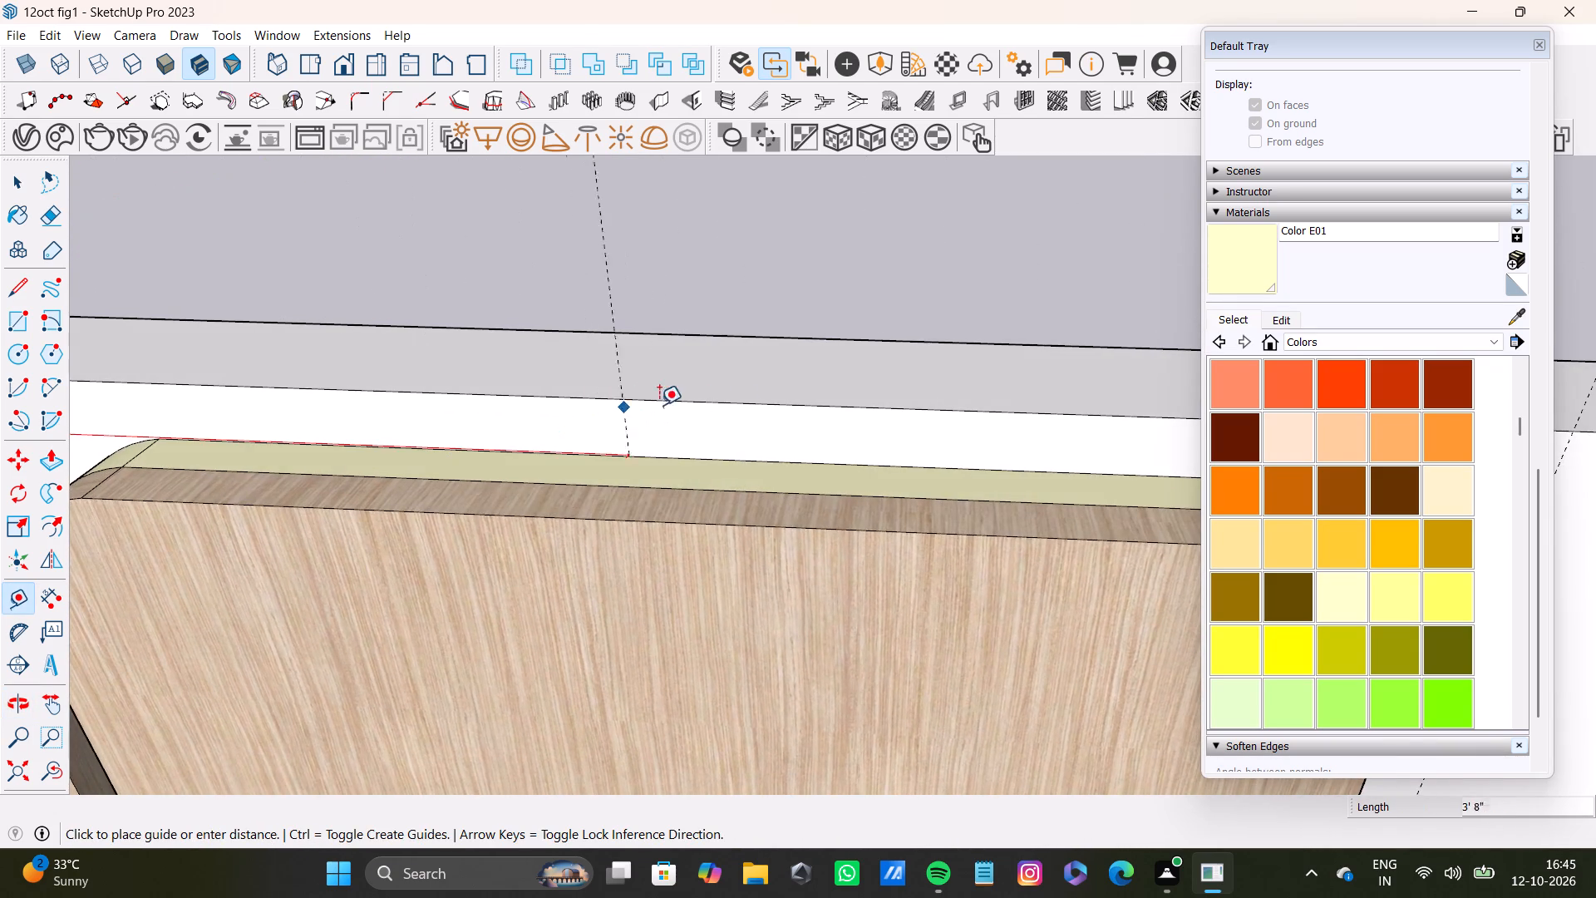
pyautogui.scroll(-8, 737, 411)
pyautogui.keyDown('shift'); pyautogui.moveTo(775, 459); pyautogui.dragTo(471, 448, button='middle'); pyautogui.keyUp('shift')
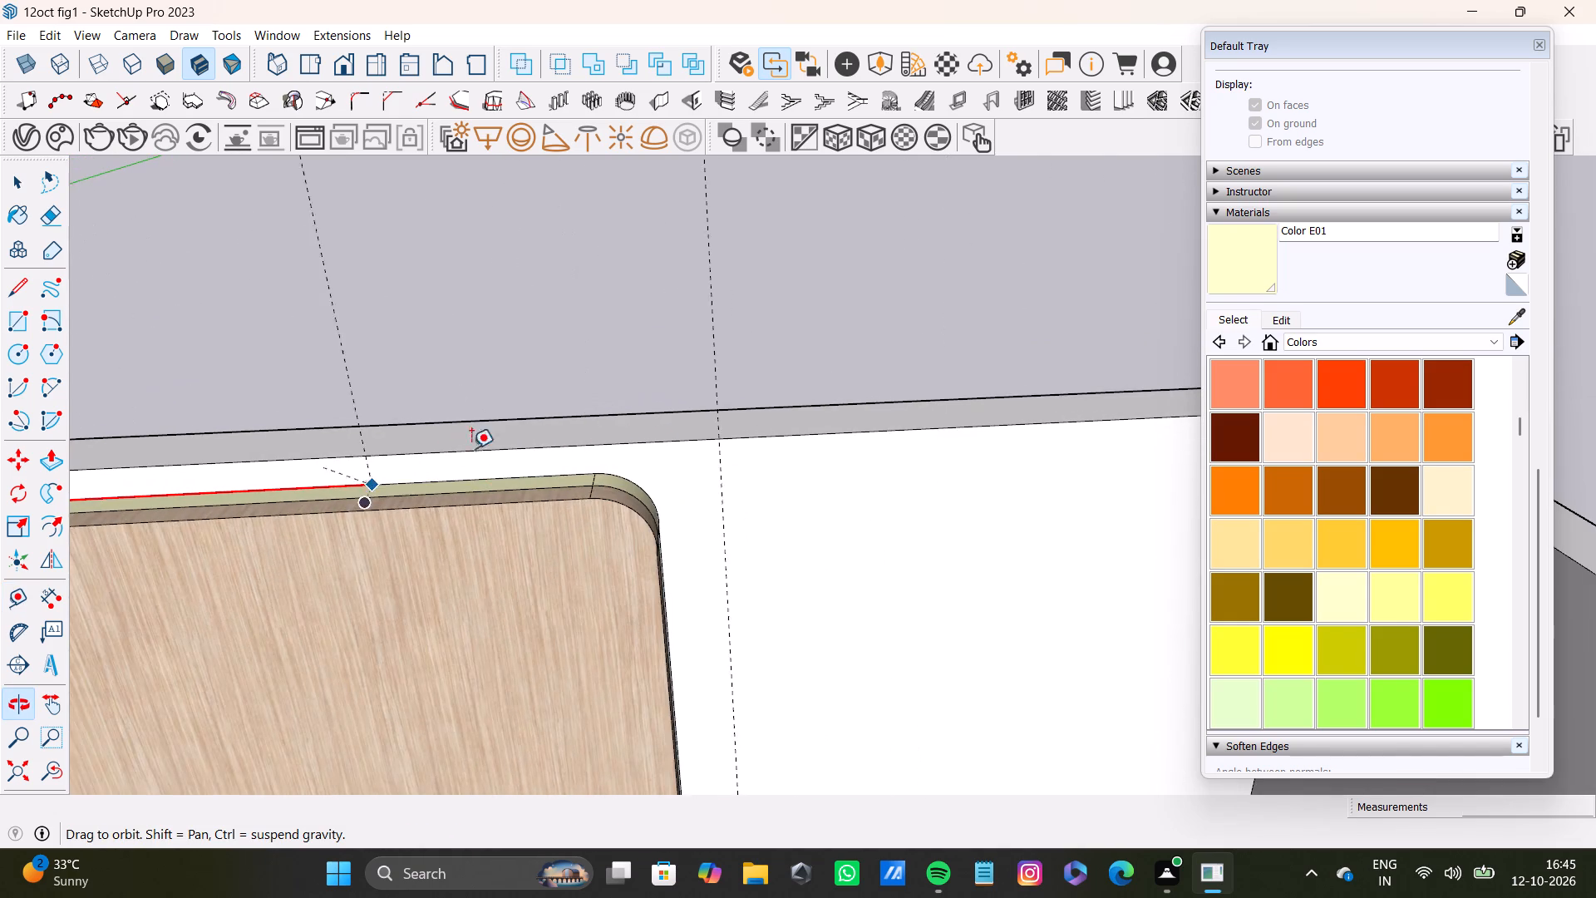
pyautogui.keyDown('shift'); pyautogui.moveTo(471, 448); pyautogui.dragTo(455, 449, button='middle'); pyautogui.keyUp('shift')
pyautogui.scroll(1, 730, 447)
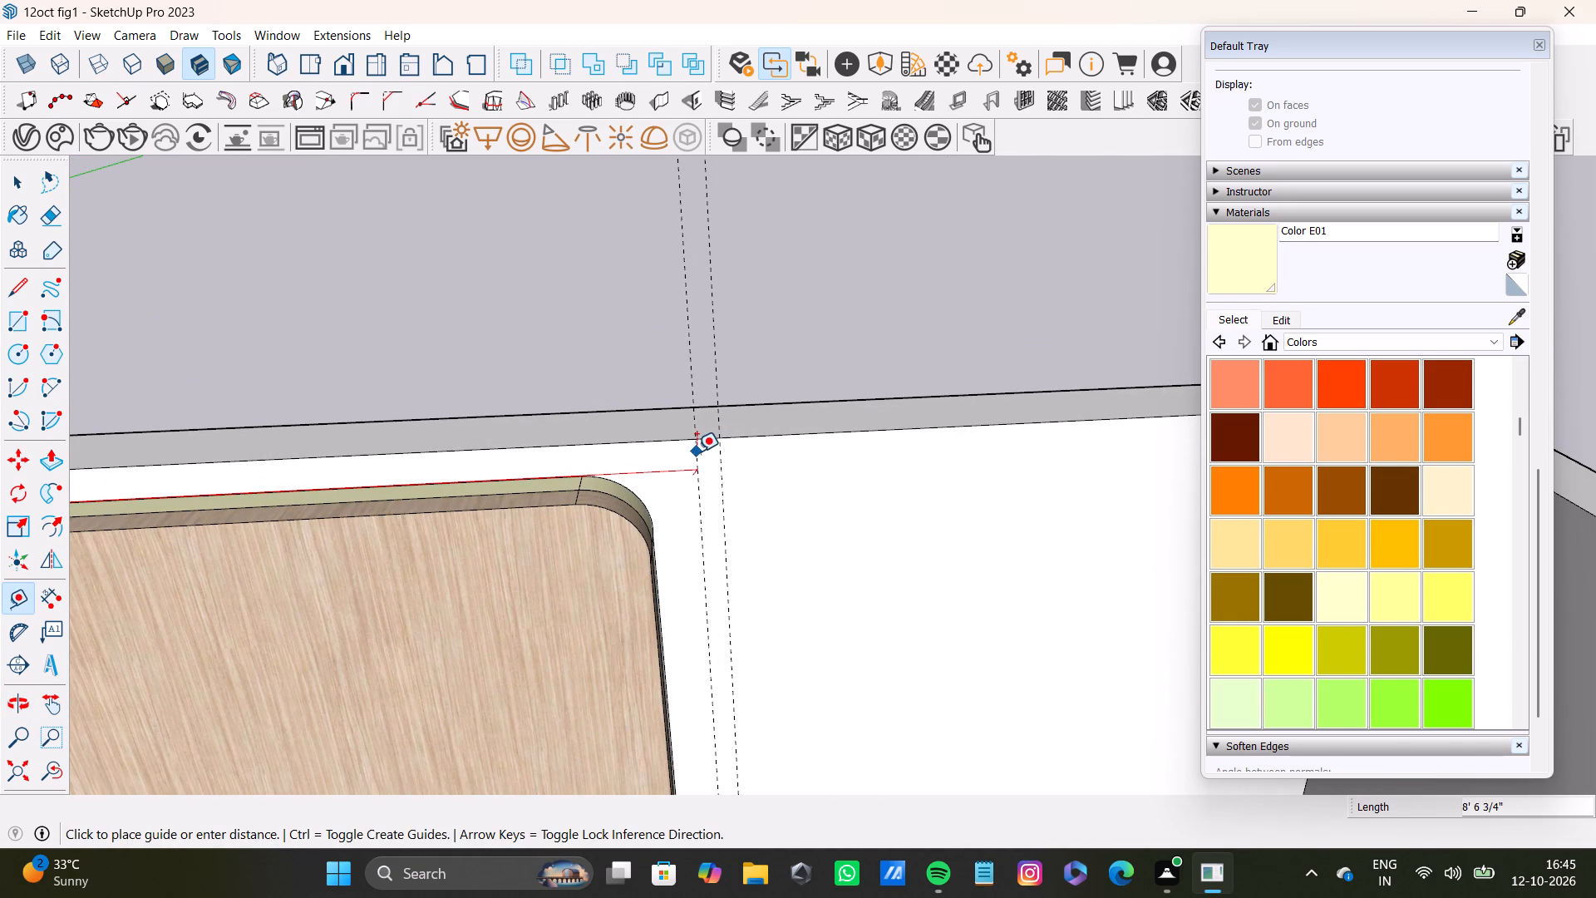
pyautogui.scroll(-6, 704, 451)
pyautogui.keyDown('shift'); pyautogui.moveTo(676, 471); pyautogui.dragTo(939, 401, button='middle'); pyautogui.keyUp('shift')
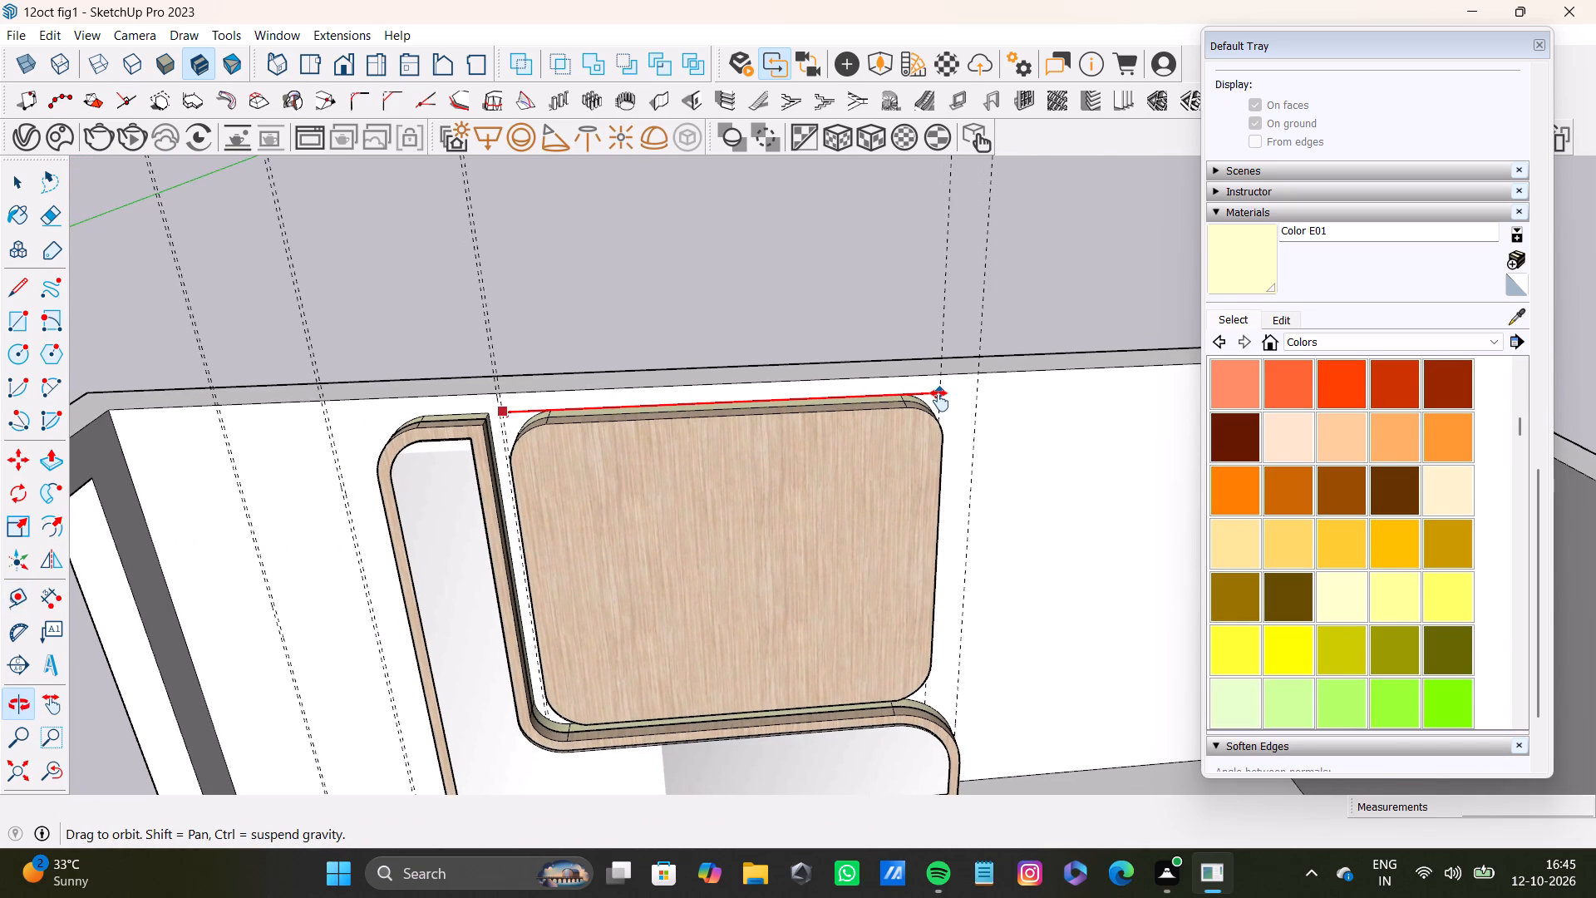
pyautogui.keyDown('shift'); pyautogui.moveTo(939, 401); pyautogui.dragTo(933, 407, button='middle'); pyautogui.keyUp('shift')
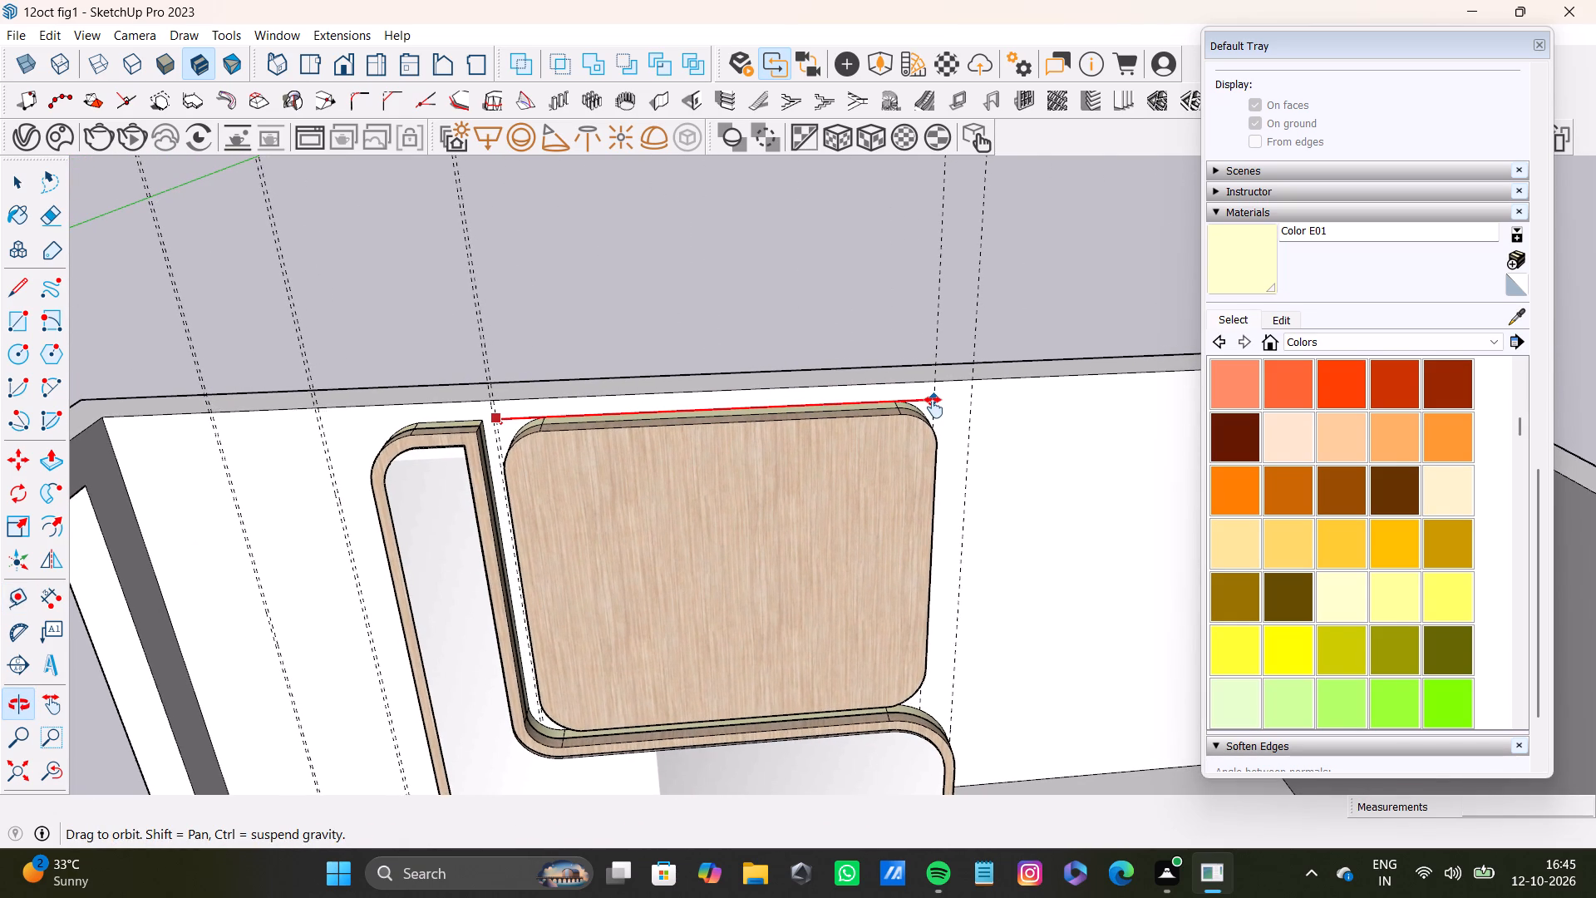
pyautogui.keyDown('shift'); pyautogui.moveTo(933, 407); pyautogui.dragTo(932, 408, button='middle'); pyautogui.keyUp('shift')
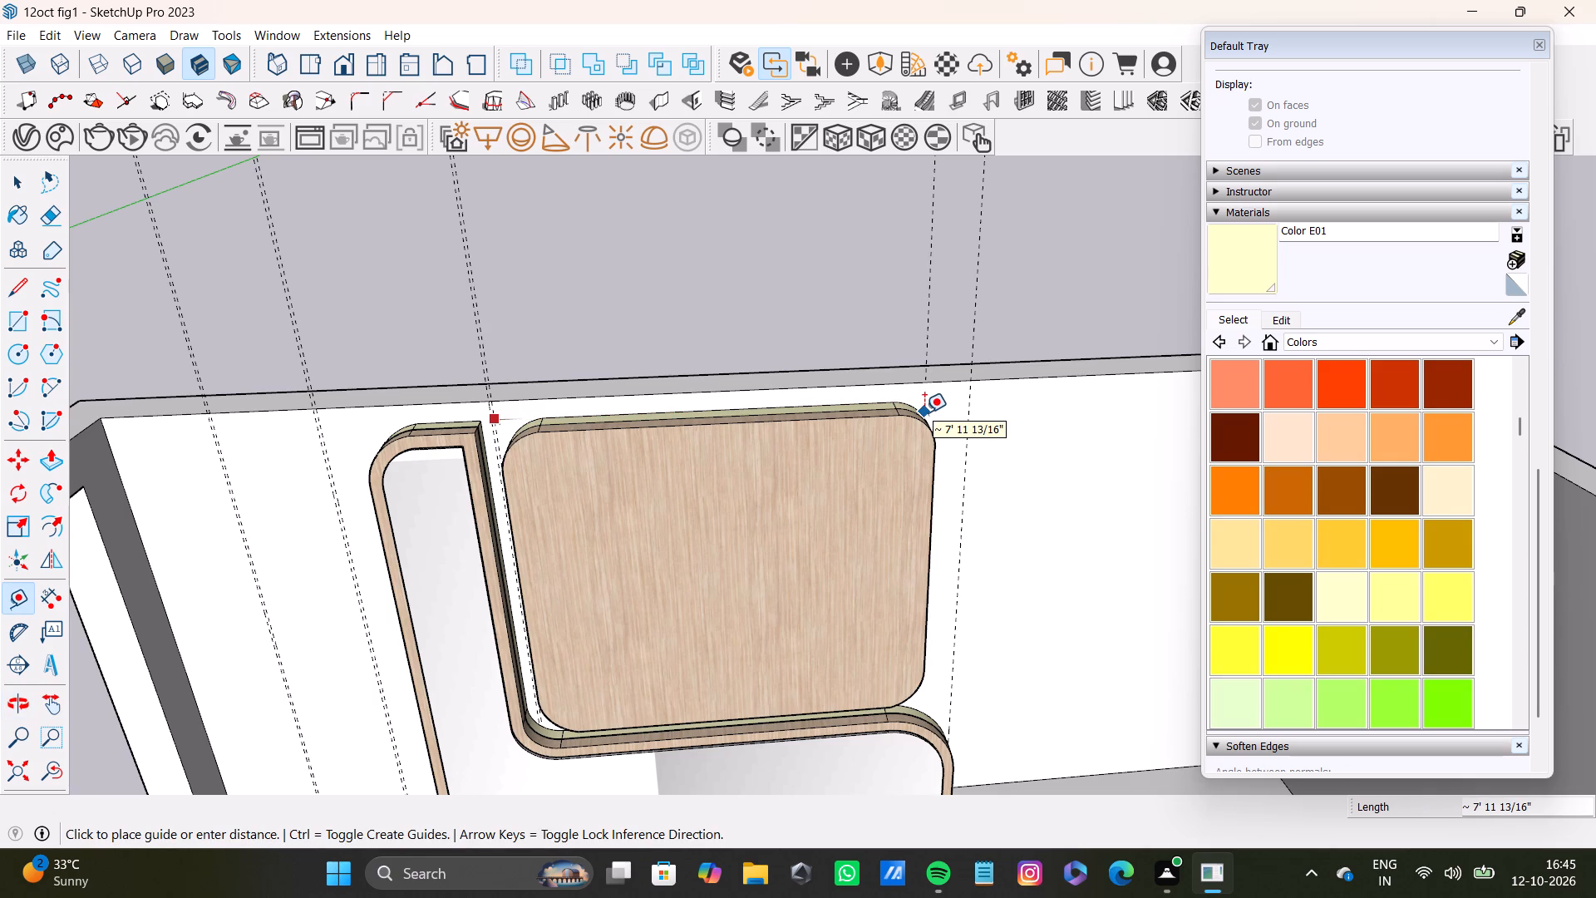
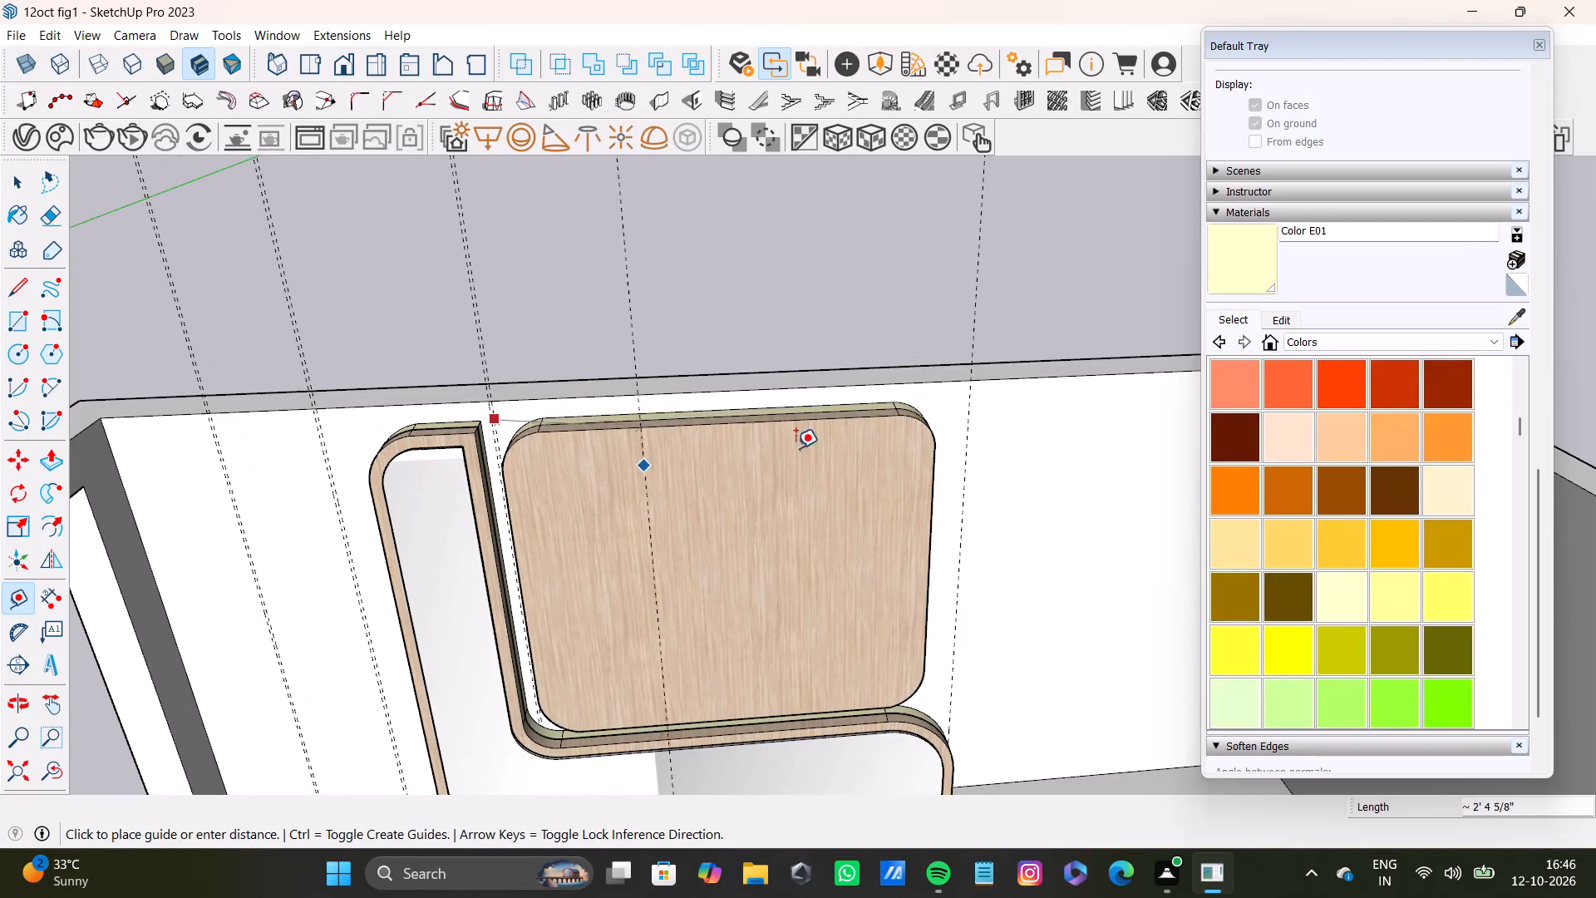
# Abandon the guide in progress and delete the single vertical guide just beyond the rounded rectangle's far side.
pyautogui.scroll(3, 943, 419)
pyautogui.press('space')
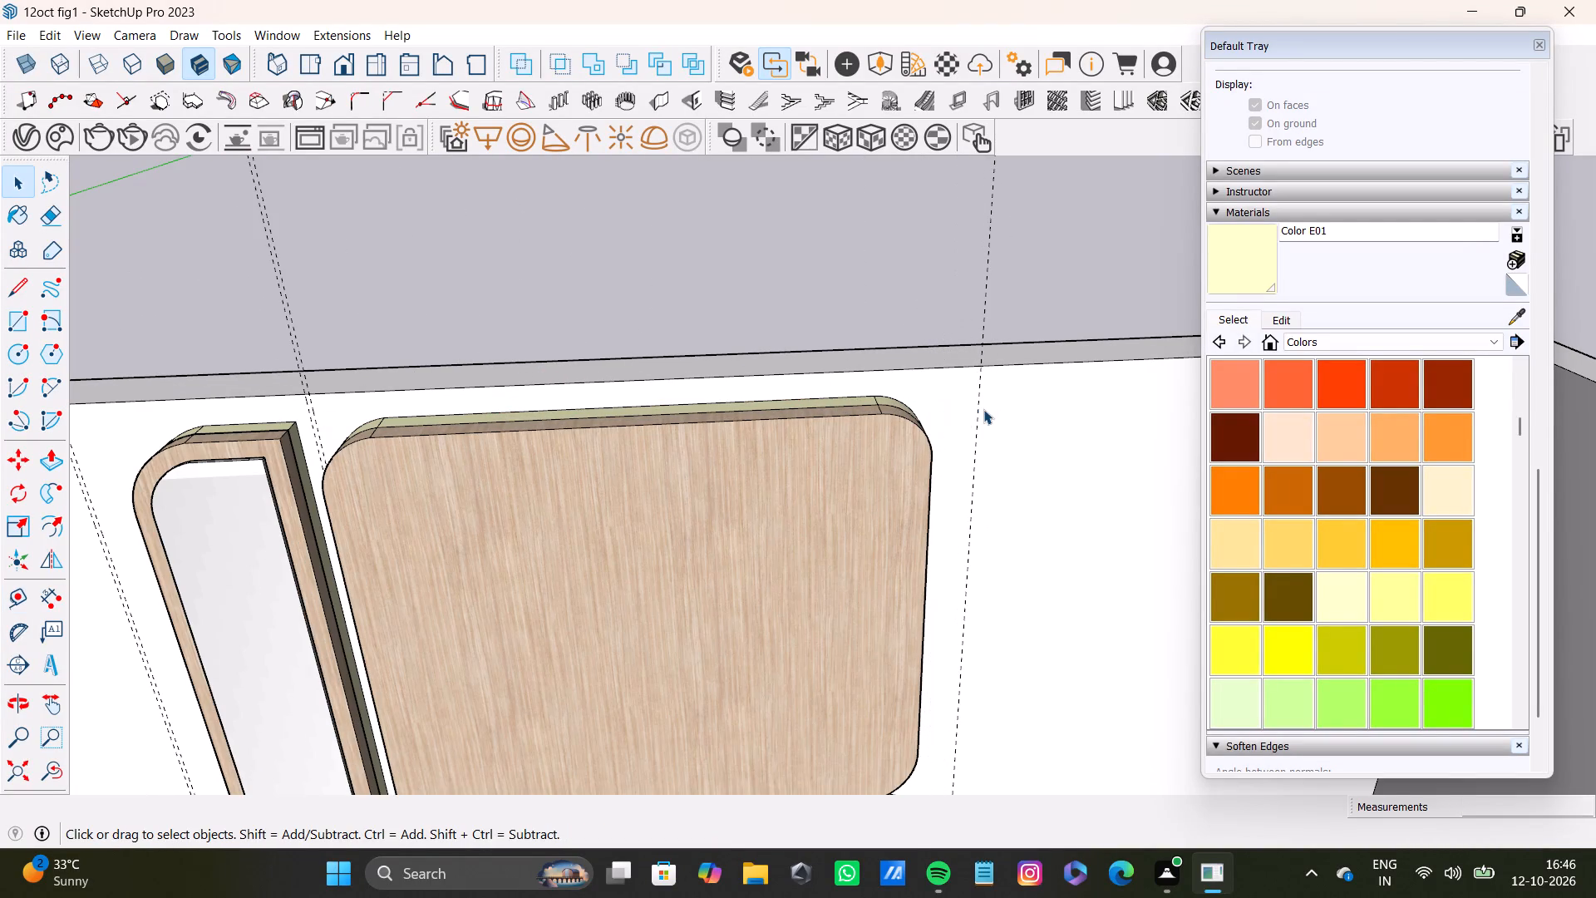
pyautogui.click(981, 412)
pyautogui.press('Delete')
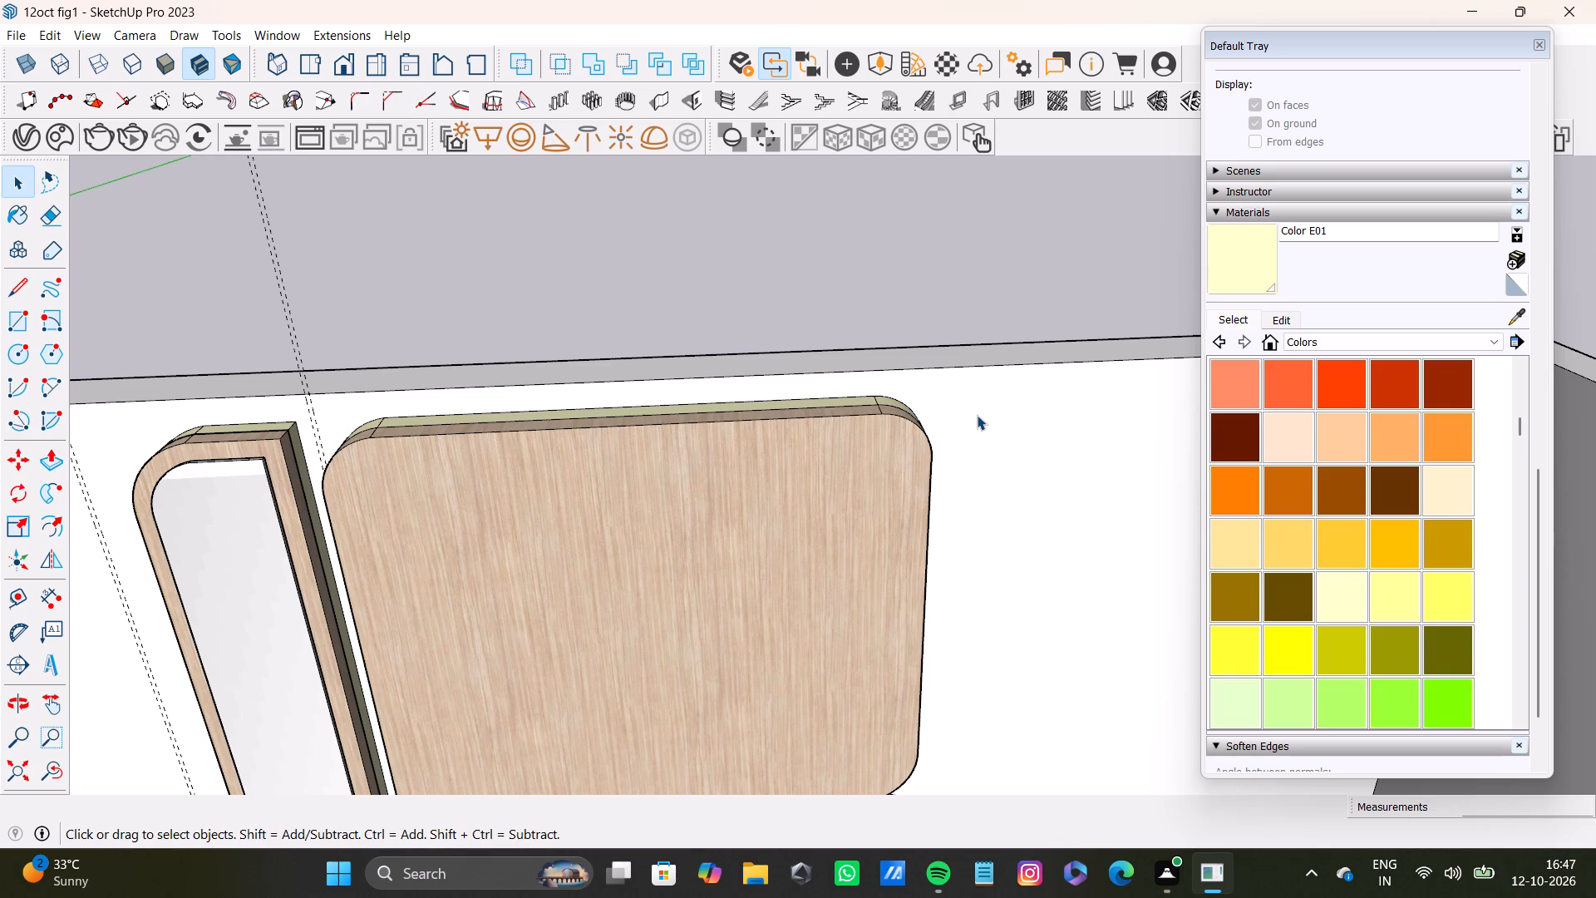
# Start a new parallel guide from the vertical guide pair between the L-shaped panel's upright and the rounded rectangle.
pyautogui.press('t')
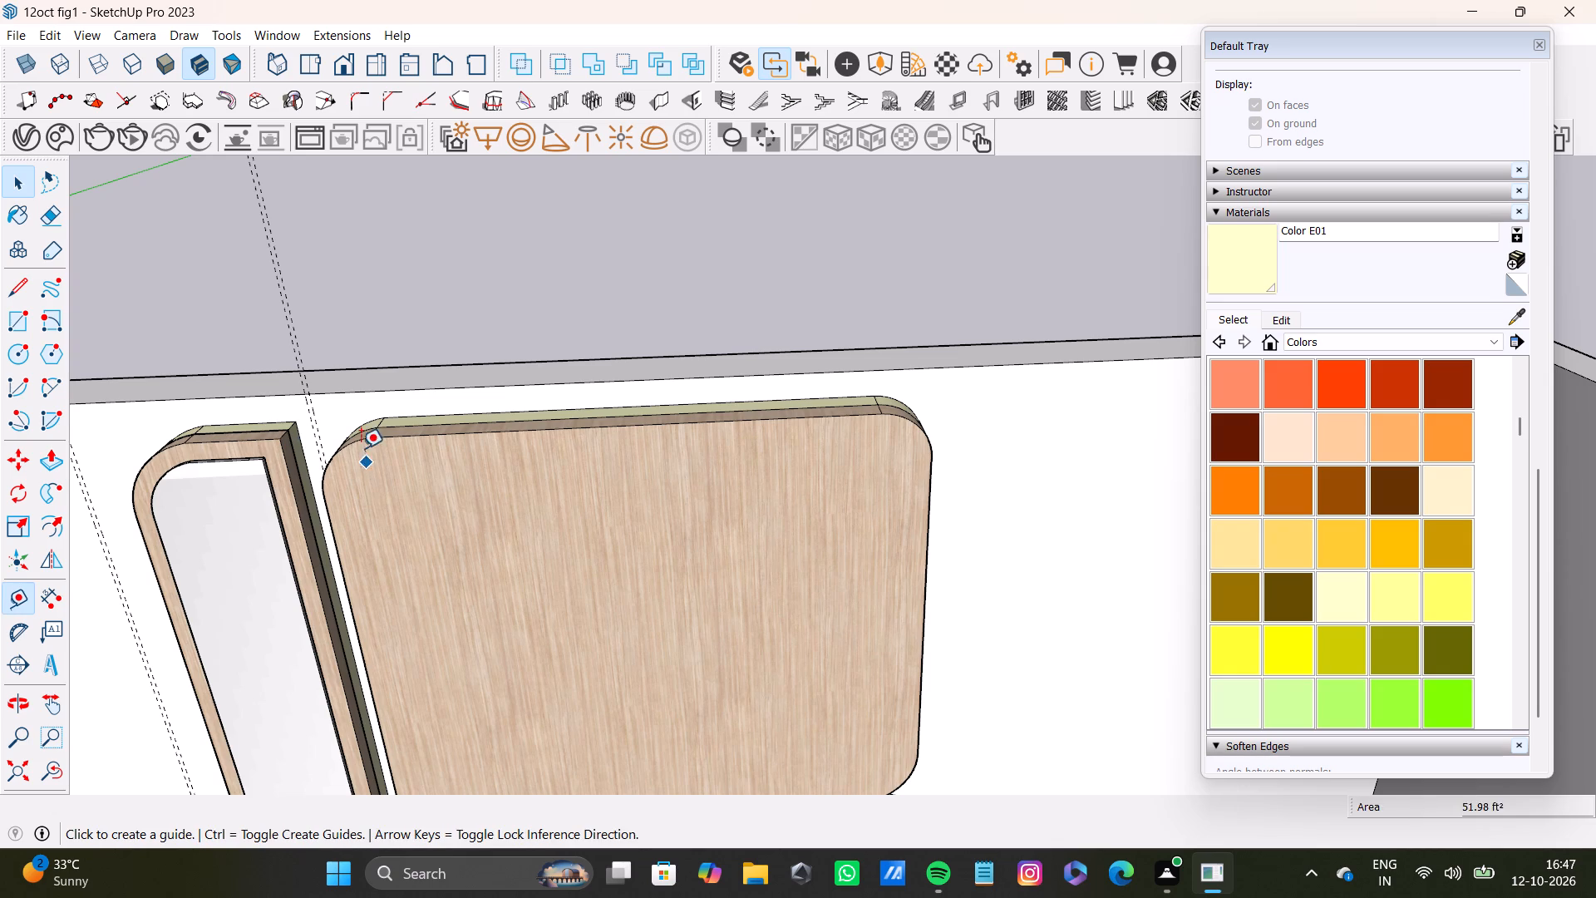
pyautogui.scroll(6, 352, 427)
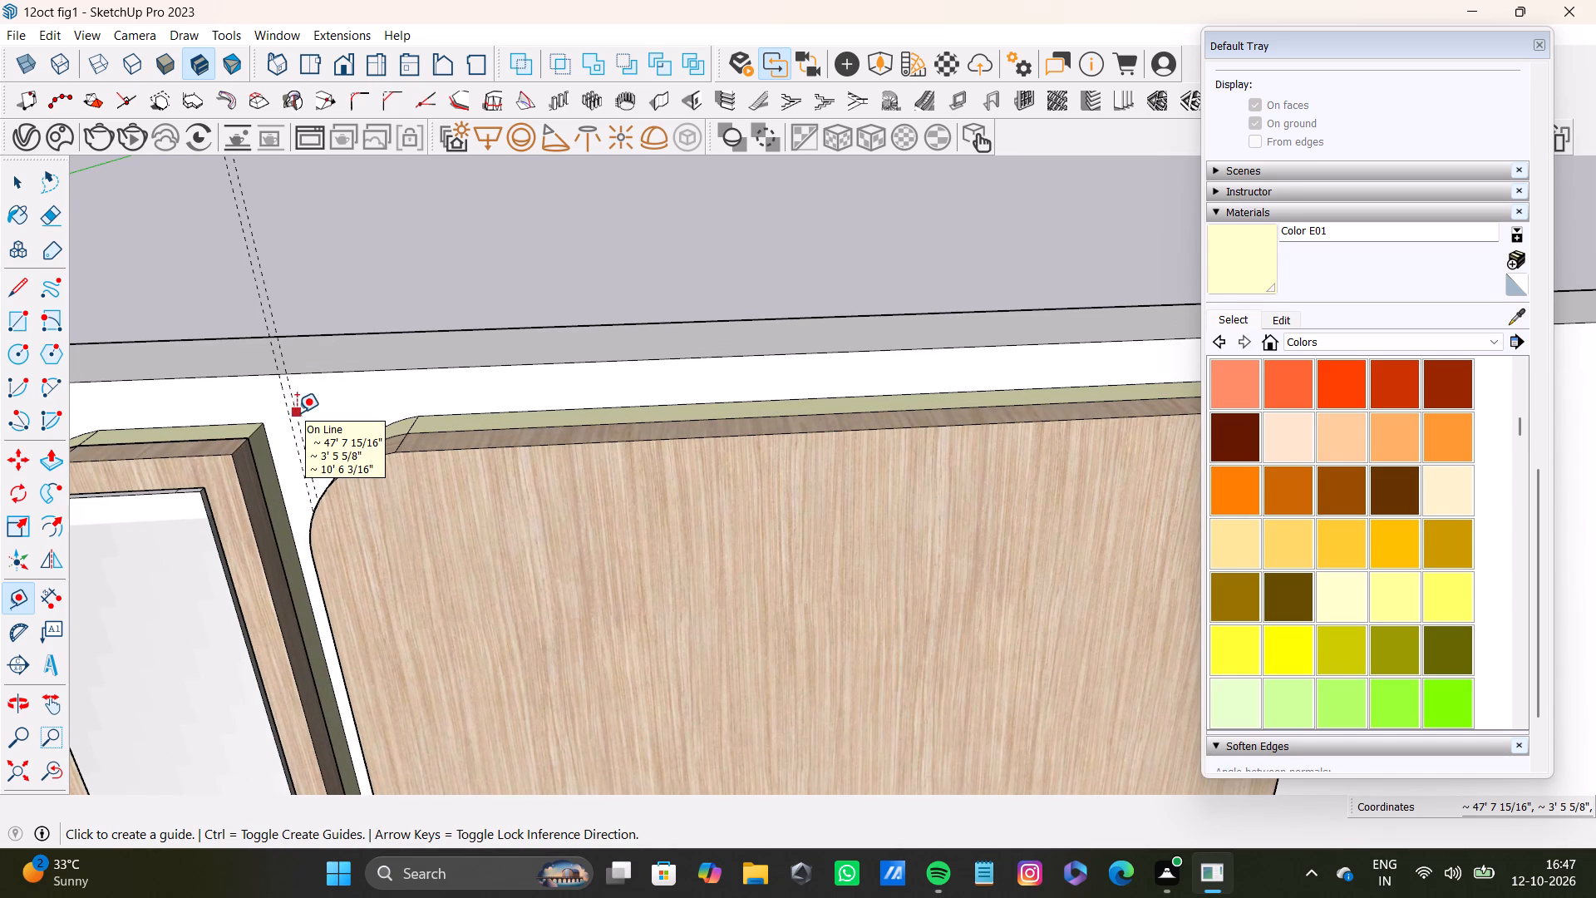
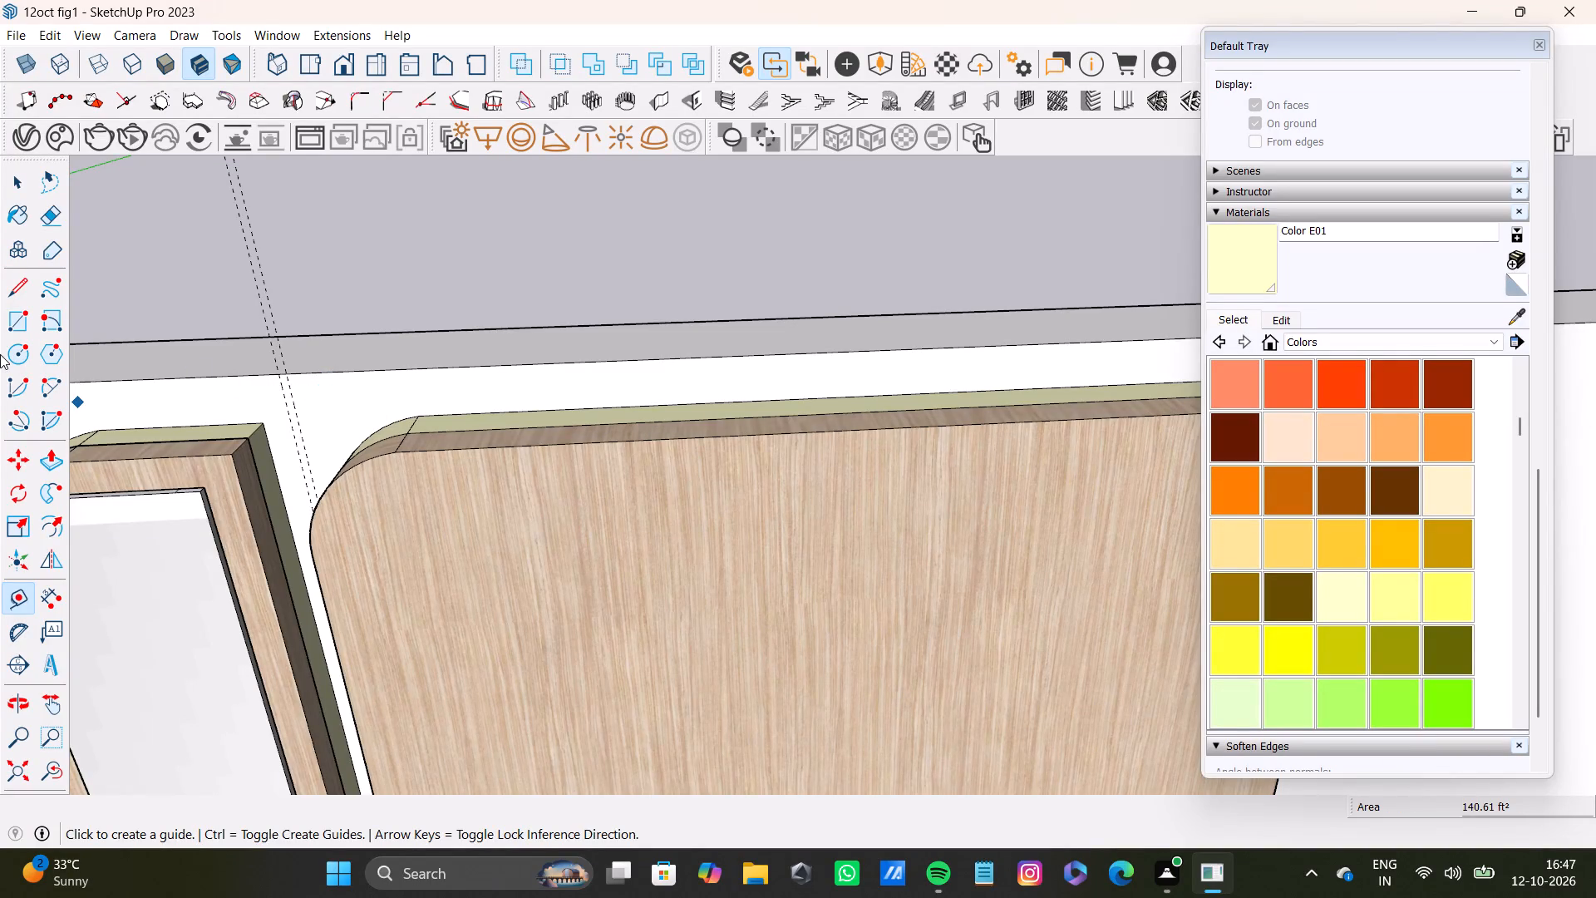
# Place a vertical guide just beyond the rounded rectangle's far side, about 8' 11 3/16" from the guide pair beside the L-shaped panel's upright.
pyautogui.click(298, 419)
pyautogui.scroll(-4, 919, 352)
pyautogui.keyDown('shift'); pyautogui.moveTo(1066, 382); pyautogui.dragTo(546, 436, button='middle'); pyautogui.keyUp('shift')
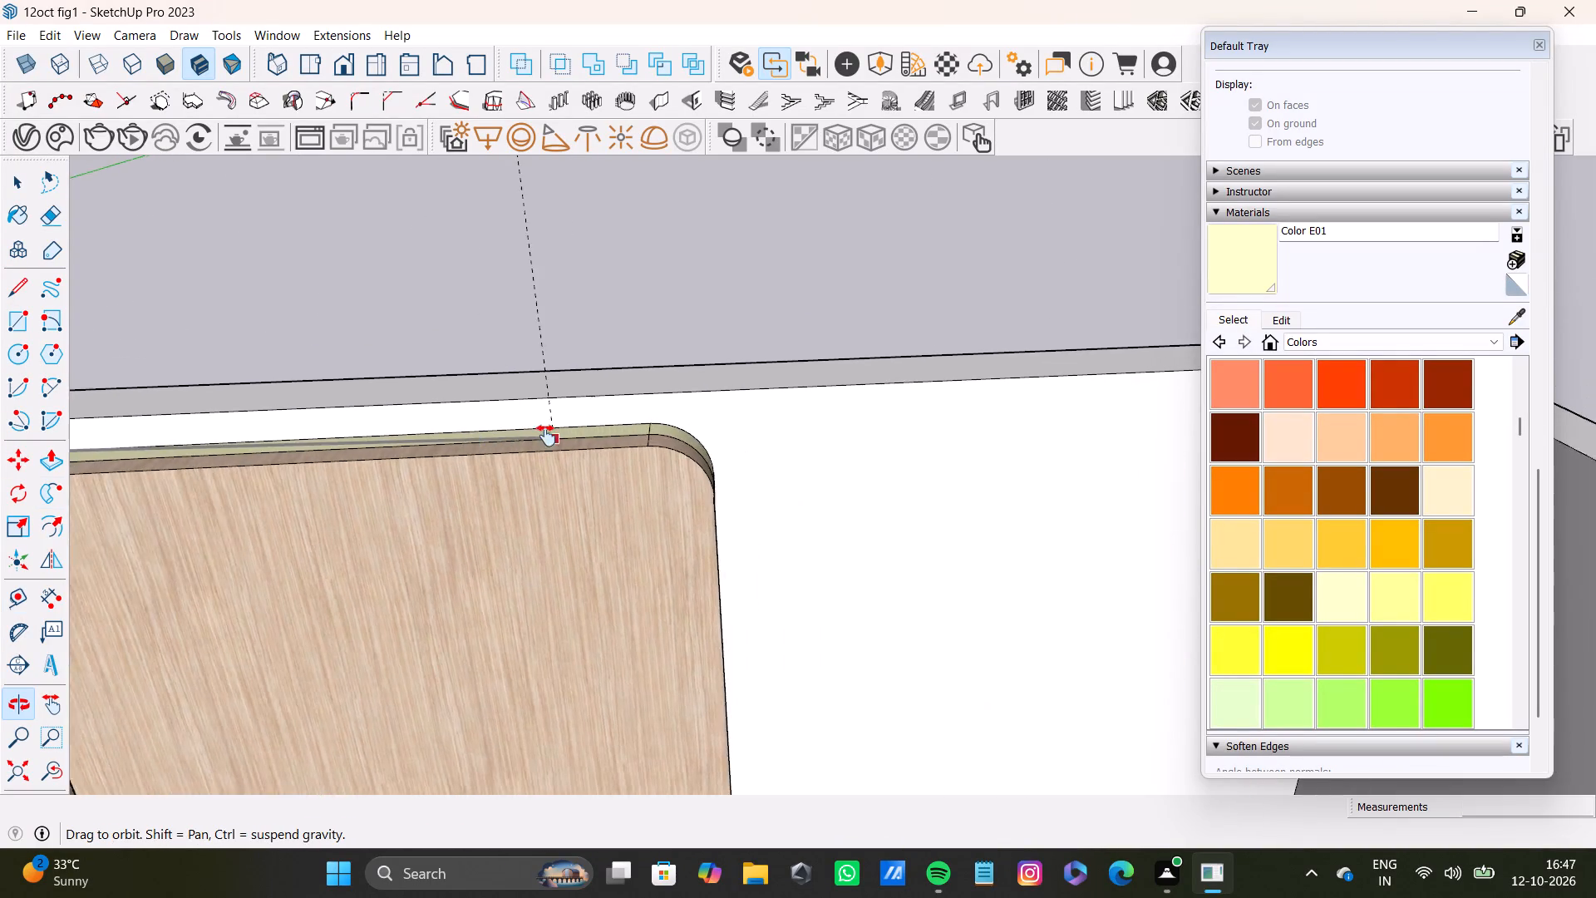
pyautogui.keyDown('shift'); pyautogui.moveTo(546, 436); pyautogui.dragTo(461, 386, button='middle'); pyautogui.keyUp('shift')
pyautogui.click(786, 414)
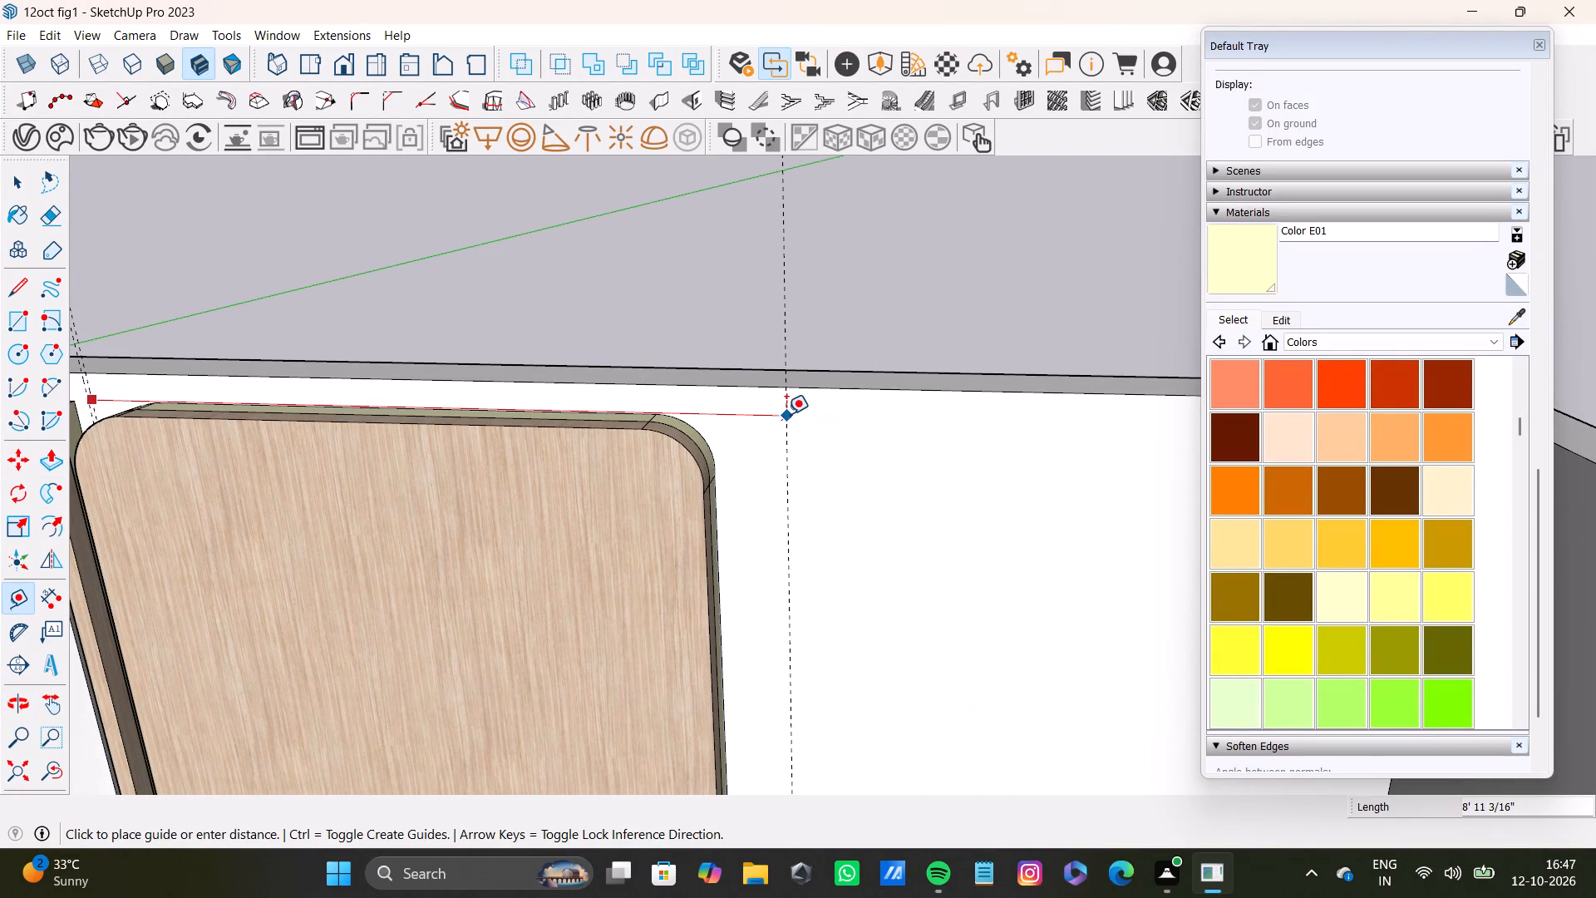
# Add a parallel vertical guide about 1 1/16" beyond the one past the rounded rectangle, forming a narrow pair.
pyautogui.click(788, 438)
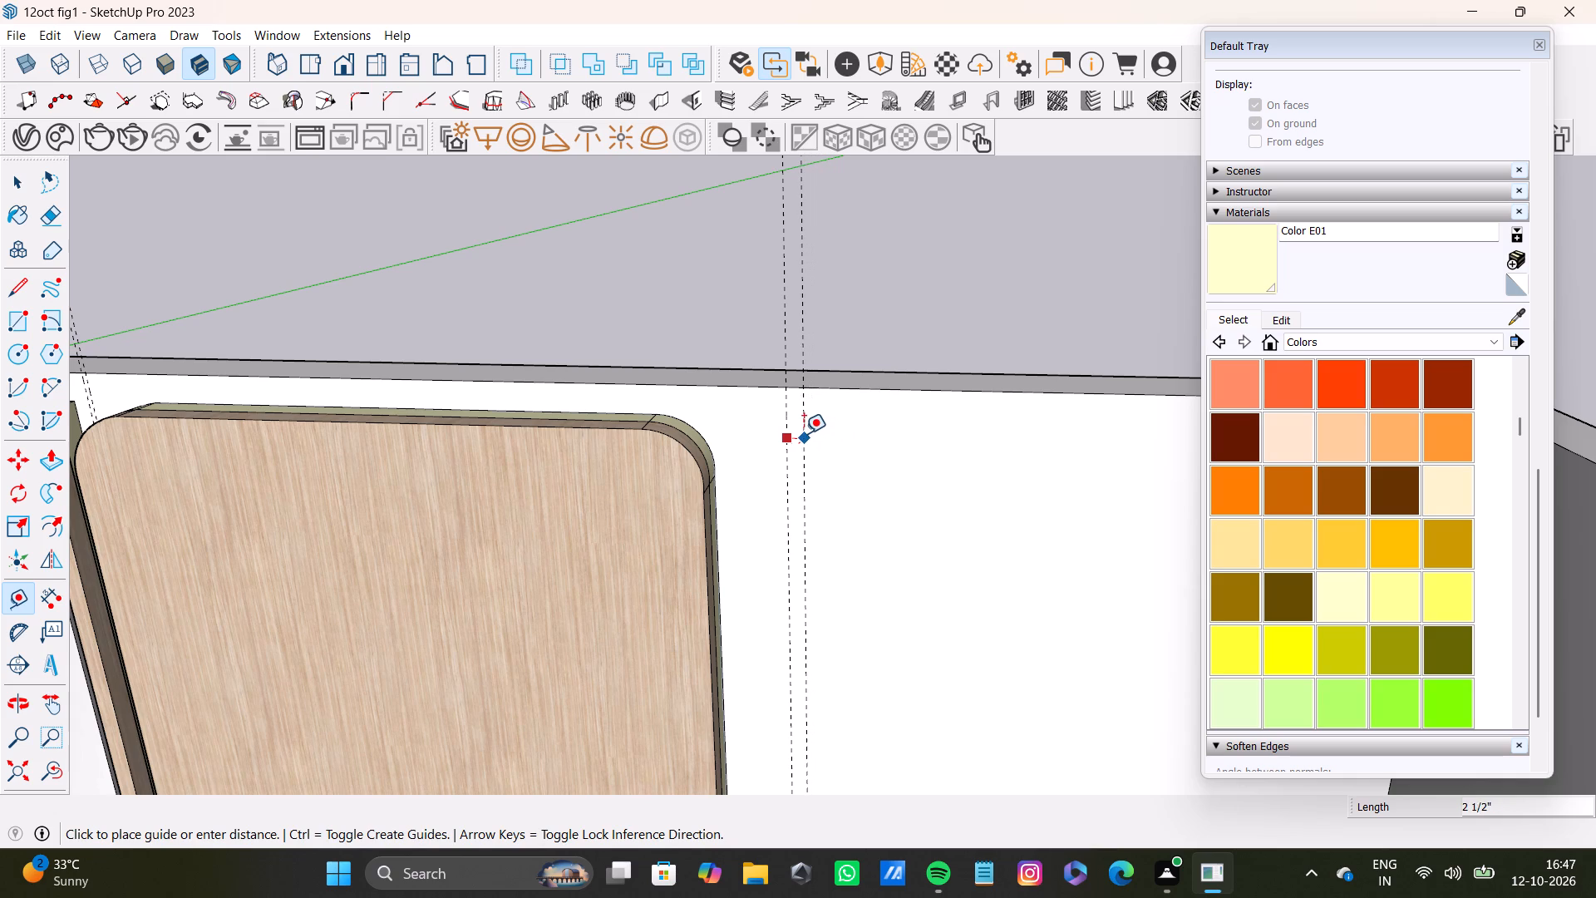
pyautogui.scroll(-4, 804, 434)
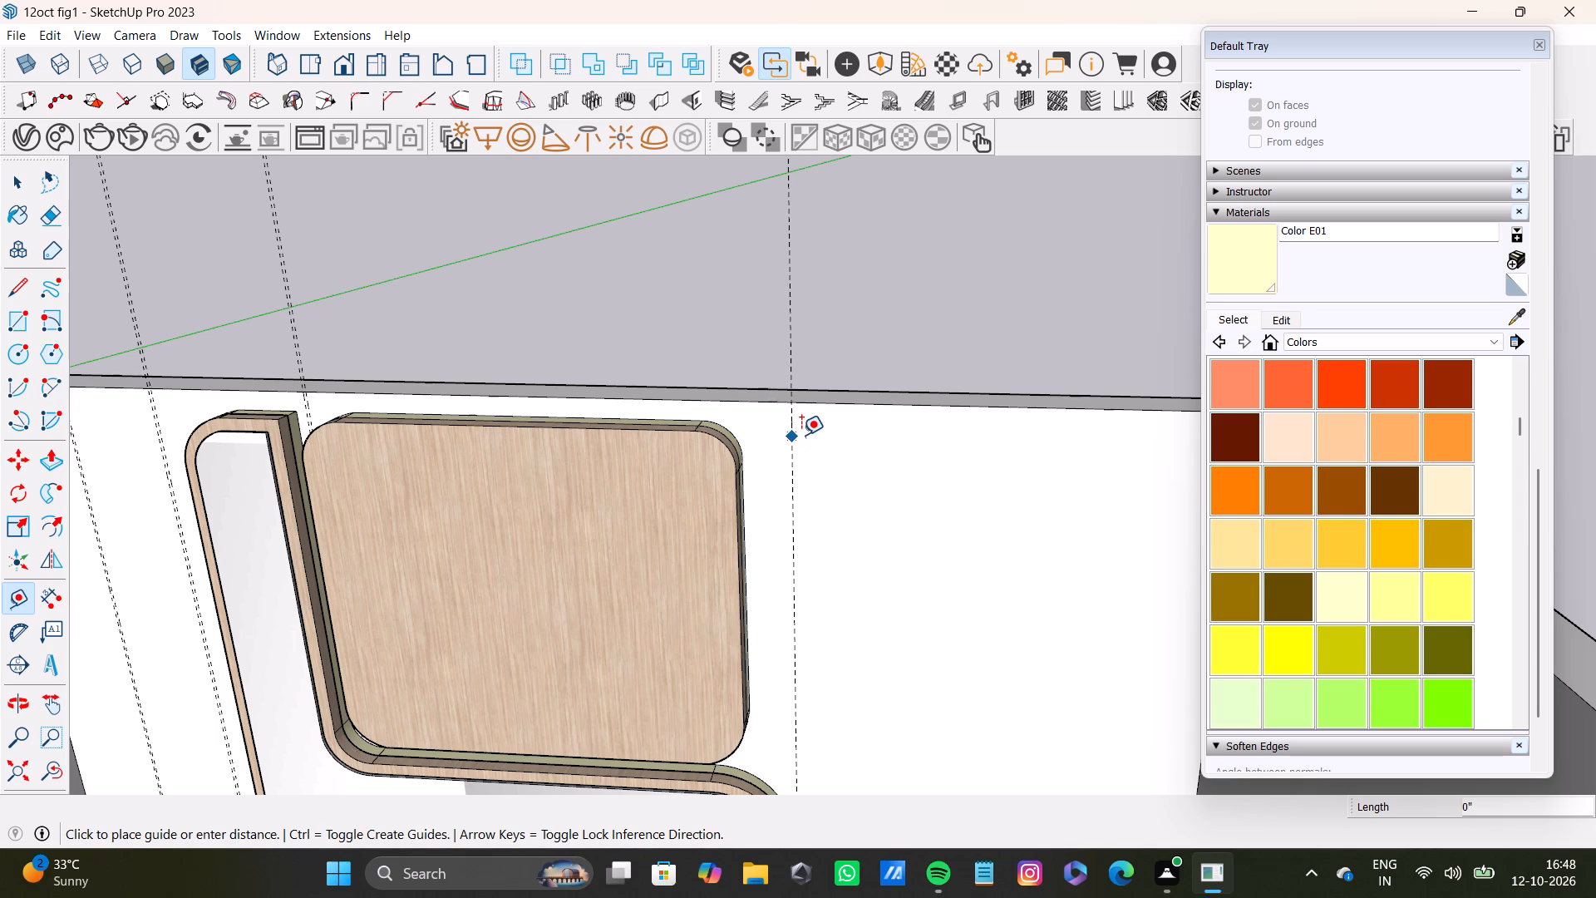
pyautogui.scroll(4, 806, 427)
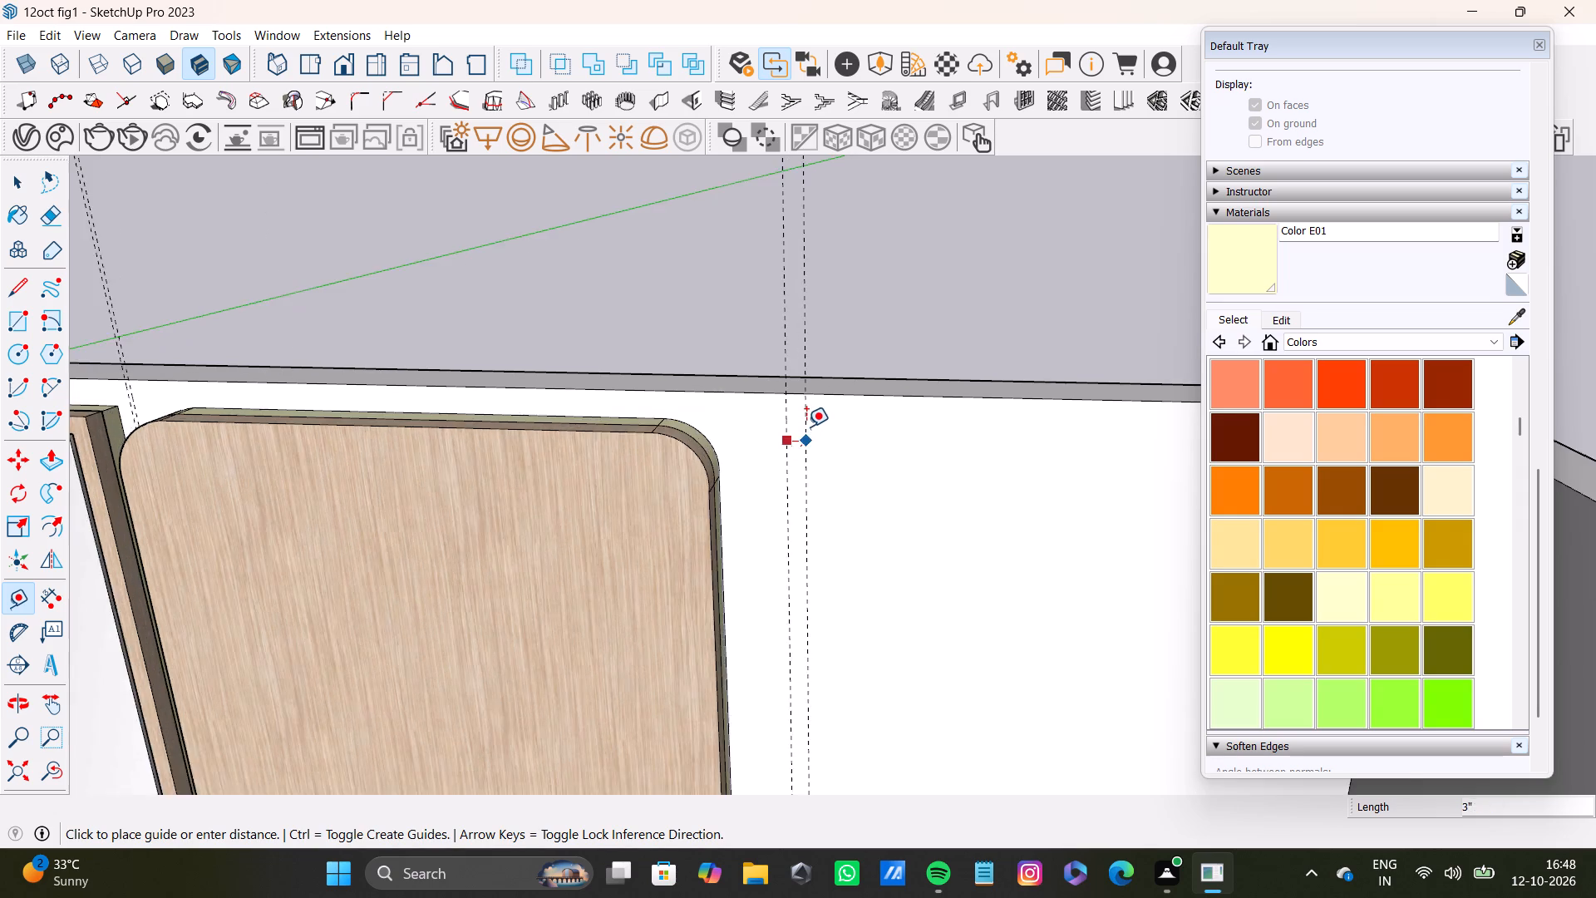
pyautogui.scroll(6, 806, 427)
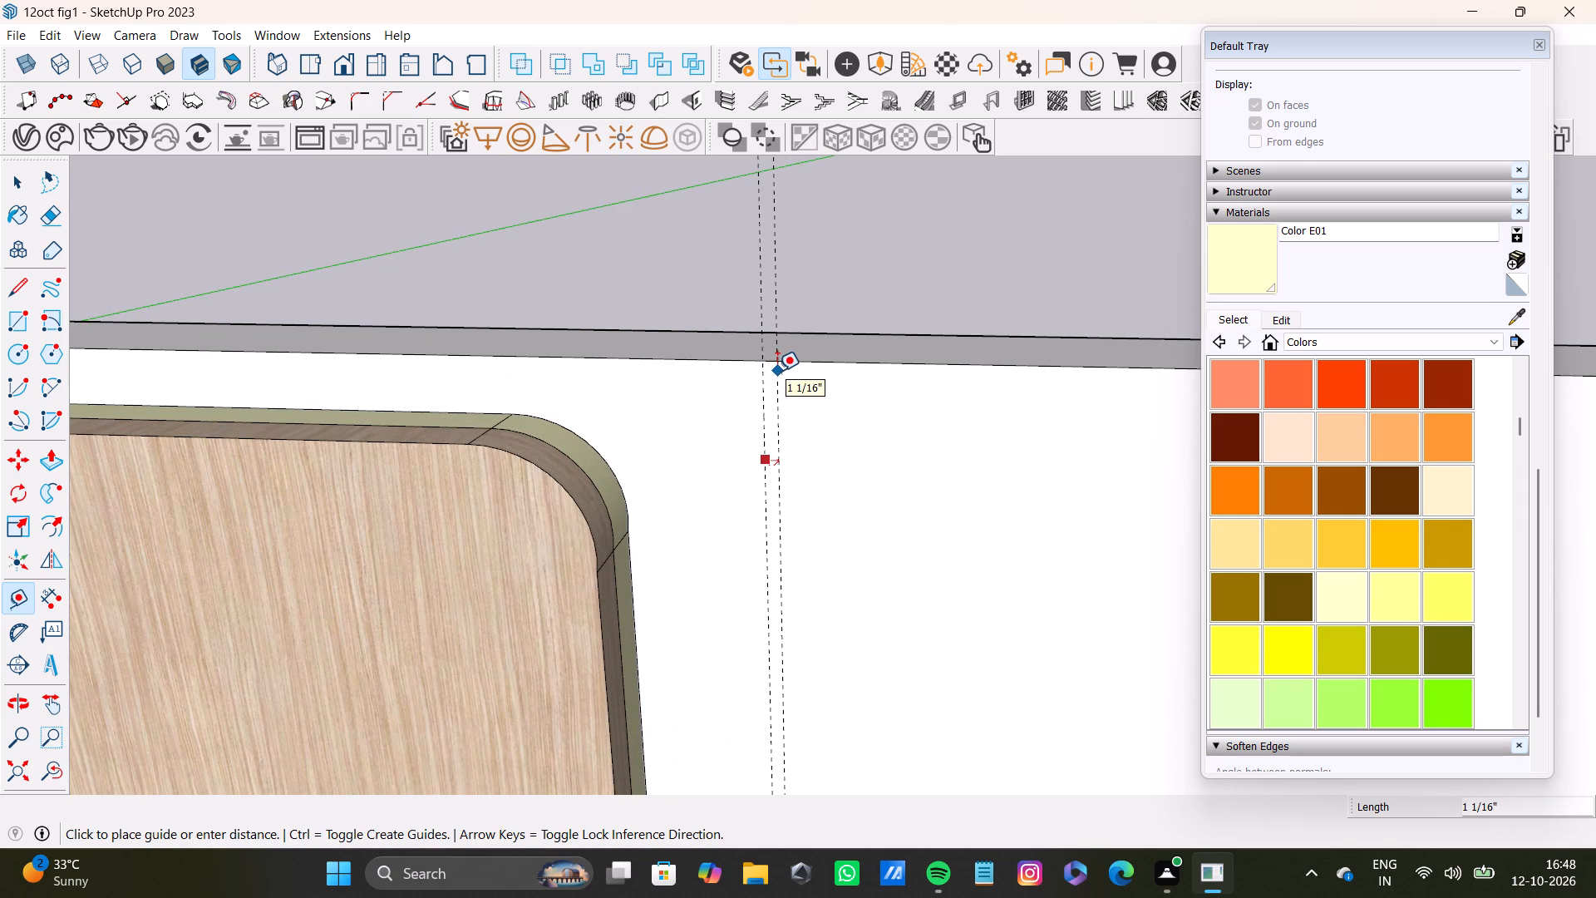
pyautogui.click(777, 371)
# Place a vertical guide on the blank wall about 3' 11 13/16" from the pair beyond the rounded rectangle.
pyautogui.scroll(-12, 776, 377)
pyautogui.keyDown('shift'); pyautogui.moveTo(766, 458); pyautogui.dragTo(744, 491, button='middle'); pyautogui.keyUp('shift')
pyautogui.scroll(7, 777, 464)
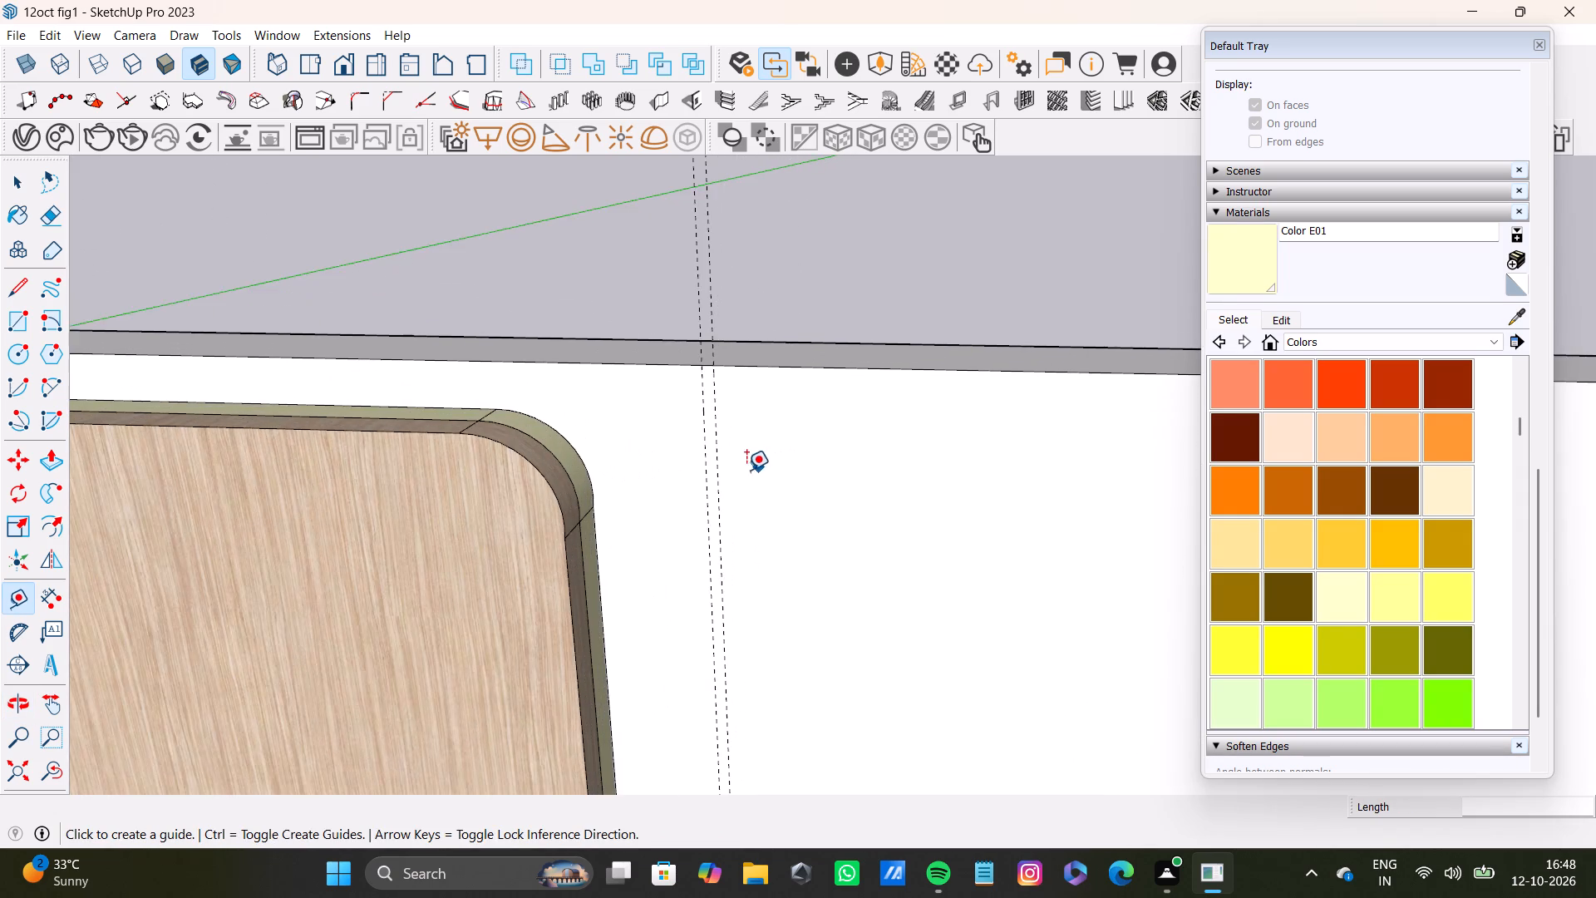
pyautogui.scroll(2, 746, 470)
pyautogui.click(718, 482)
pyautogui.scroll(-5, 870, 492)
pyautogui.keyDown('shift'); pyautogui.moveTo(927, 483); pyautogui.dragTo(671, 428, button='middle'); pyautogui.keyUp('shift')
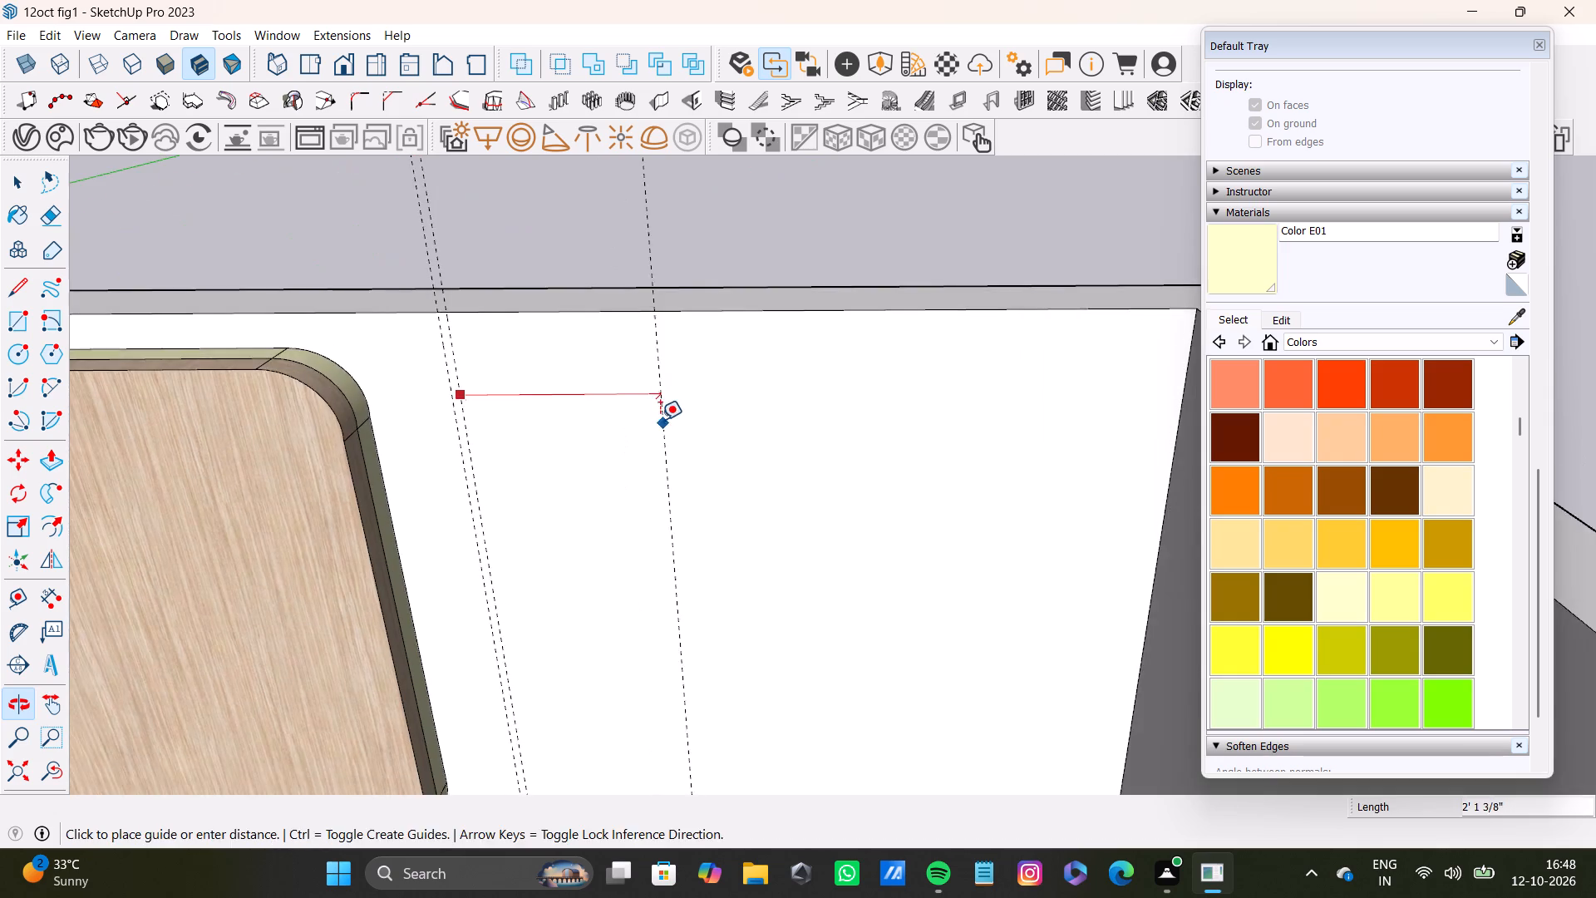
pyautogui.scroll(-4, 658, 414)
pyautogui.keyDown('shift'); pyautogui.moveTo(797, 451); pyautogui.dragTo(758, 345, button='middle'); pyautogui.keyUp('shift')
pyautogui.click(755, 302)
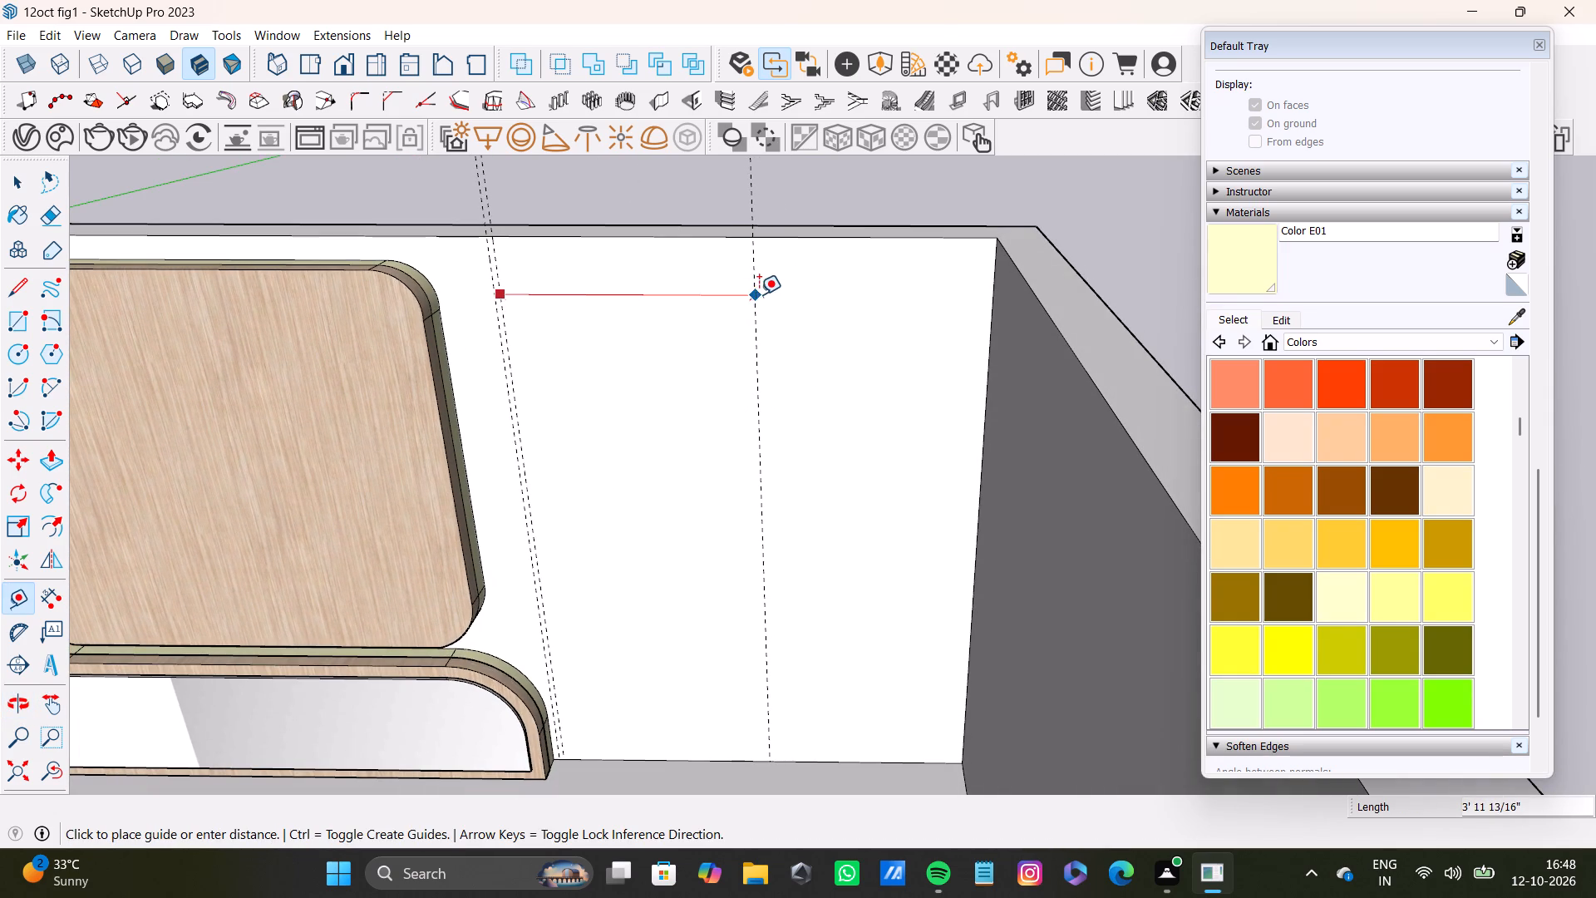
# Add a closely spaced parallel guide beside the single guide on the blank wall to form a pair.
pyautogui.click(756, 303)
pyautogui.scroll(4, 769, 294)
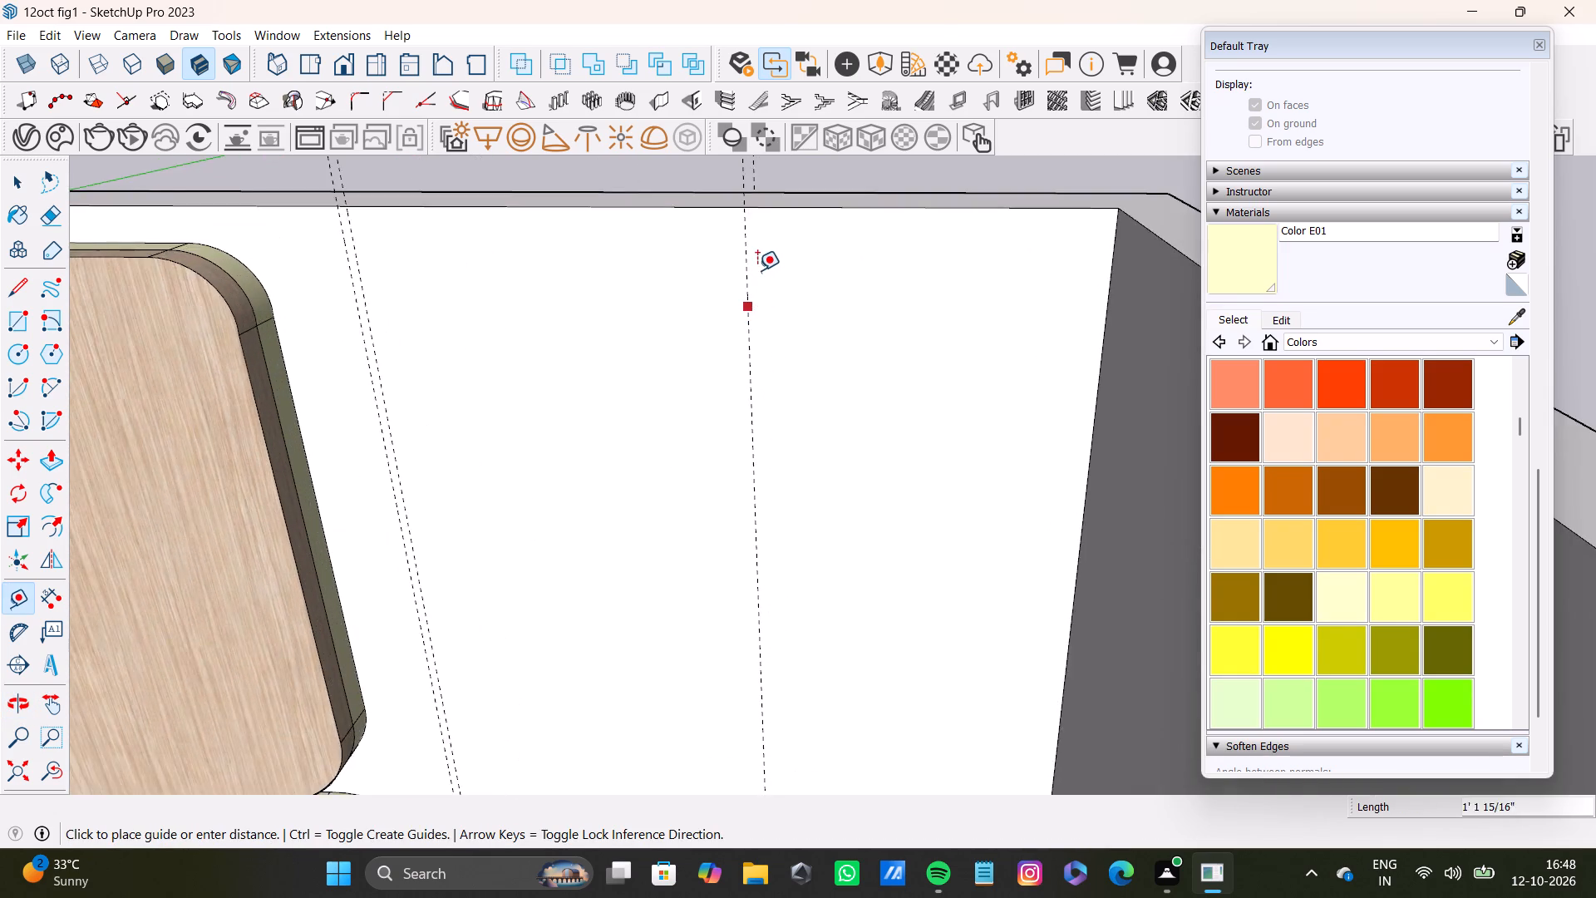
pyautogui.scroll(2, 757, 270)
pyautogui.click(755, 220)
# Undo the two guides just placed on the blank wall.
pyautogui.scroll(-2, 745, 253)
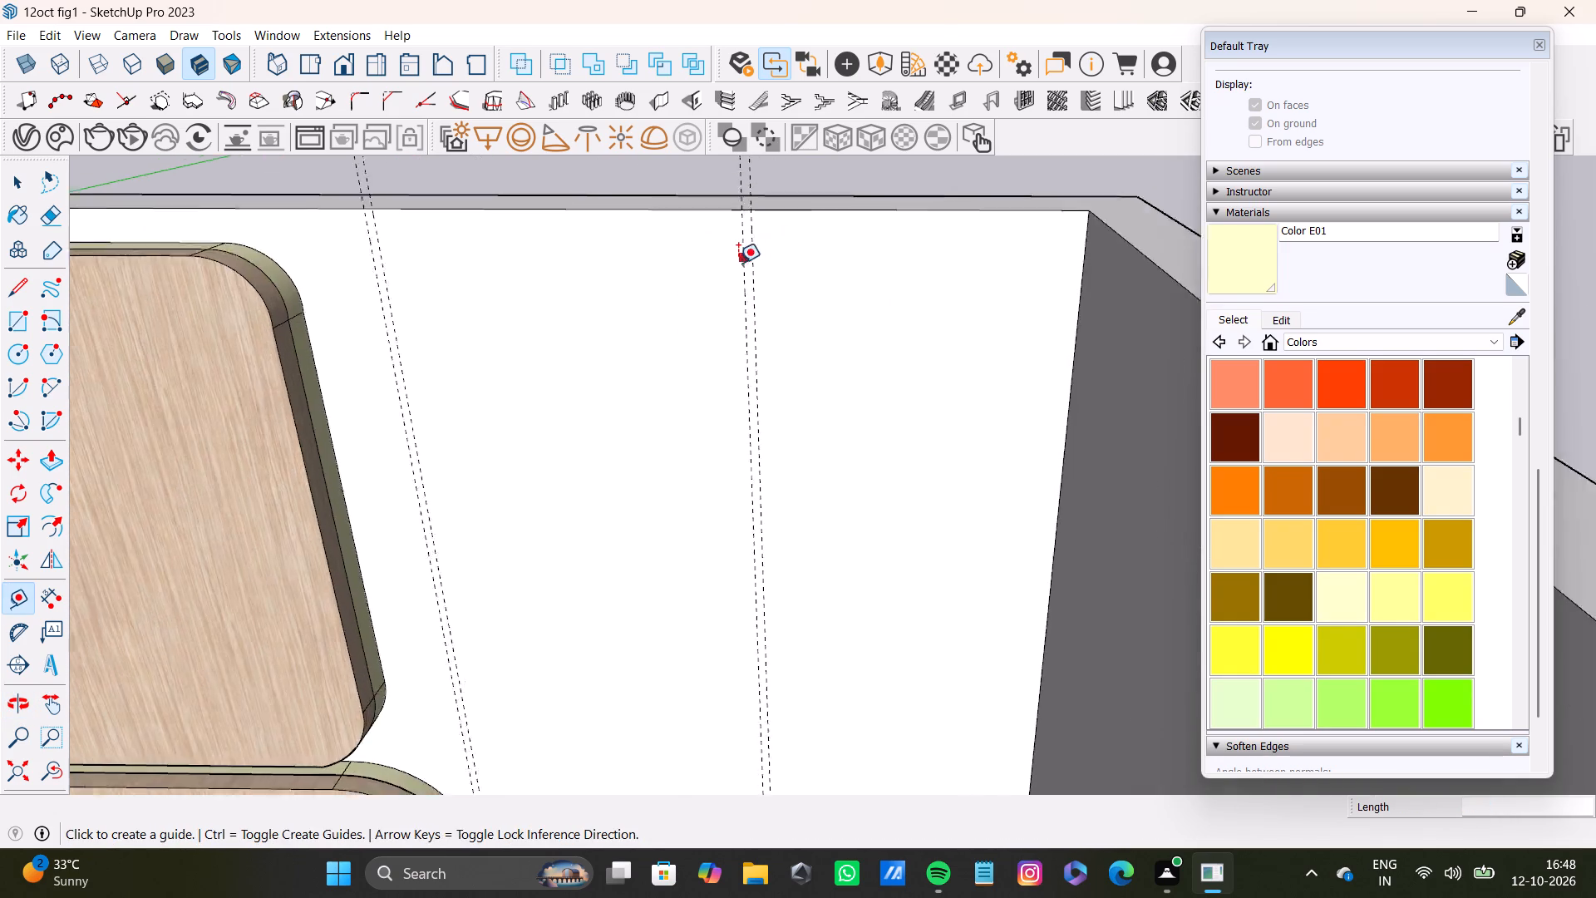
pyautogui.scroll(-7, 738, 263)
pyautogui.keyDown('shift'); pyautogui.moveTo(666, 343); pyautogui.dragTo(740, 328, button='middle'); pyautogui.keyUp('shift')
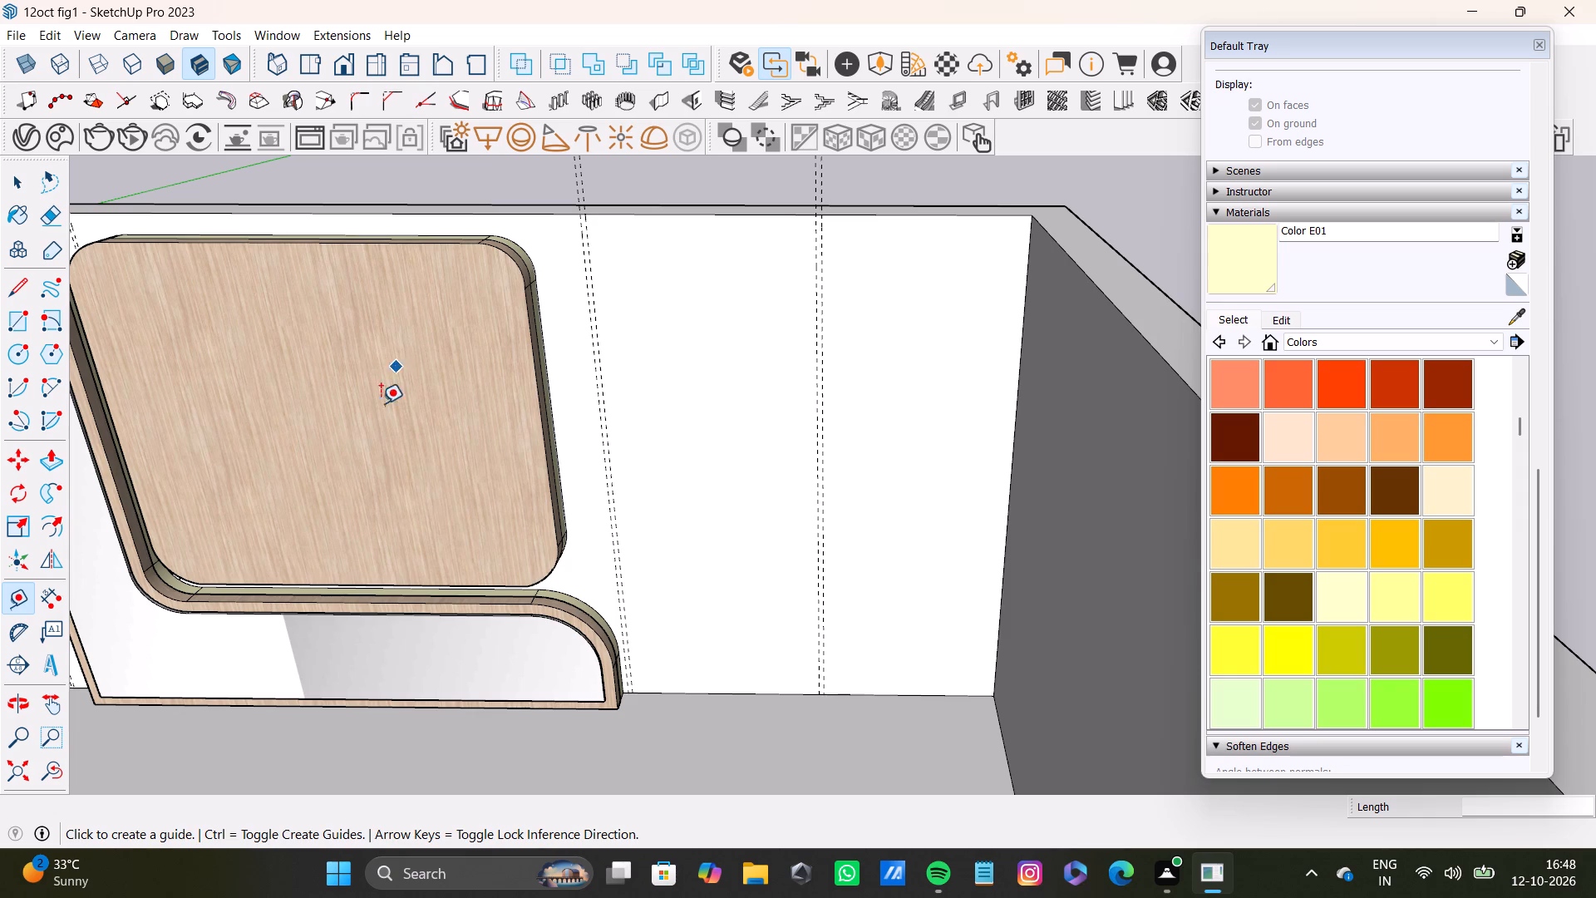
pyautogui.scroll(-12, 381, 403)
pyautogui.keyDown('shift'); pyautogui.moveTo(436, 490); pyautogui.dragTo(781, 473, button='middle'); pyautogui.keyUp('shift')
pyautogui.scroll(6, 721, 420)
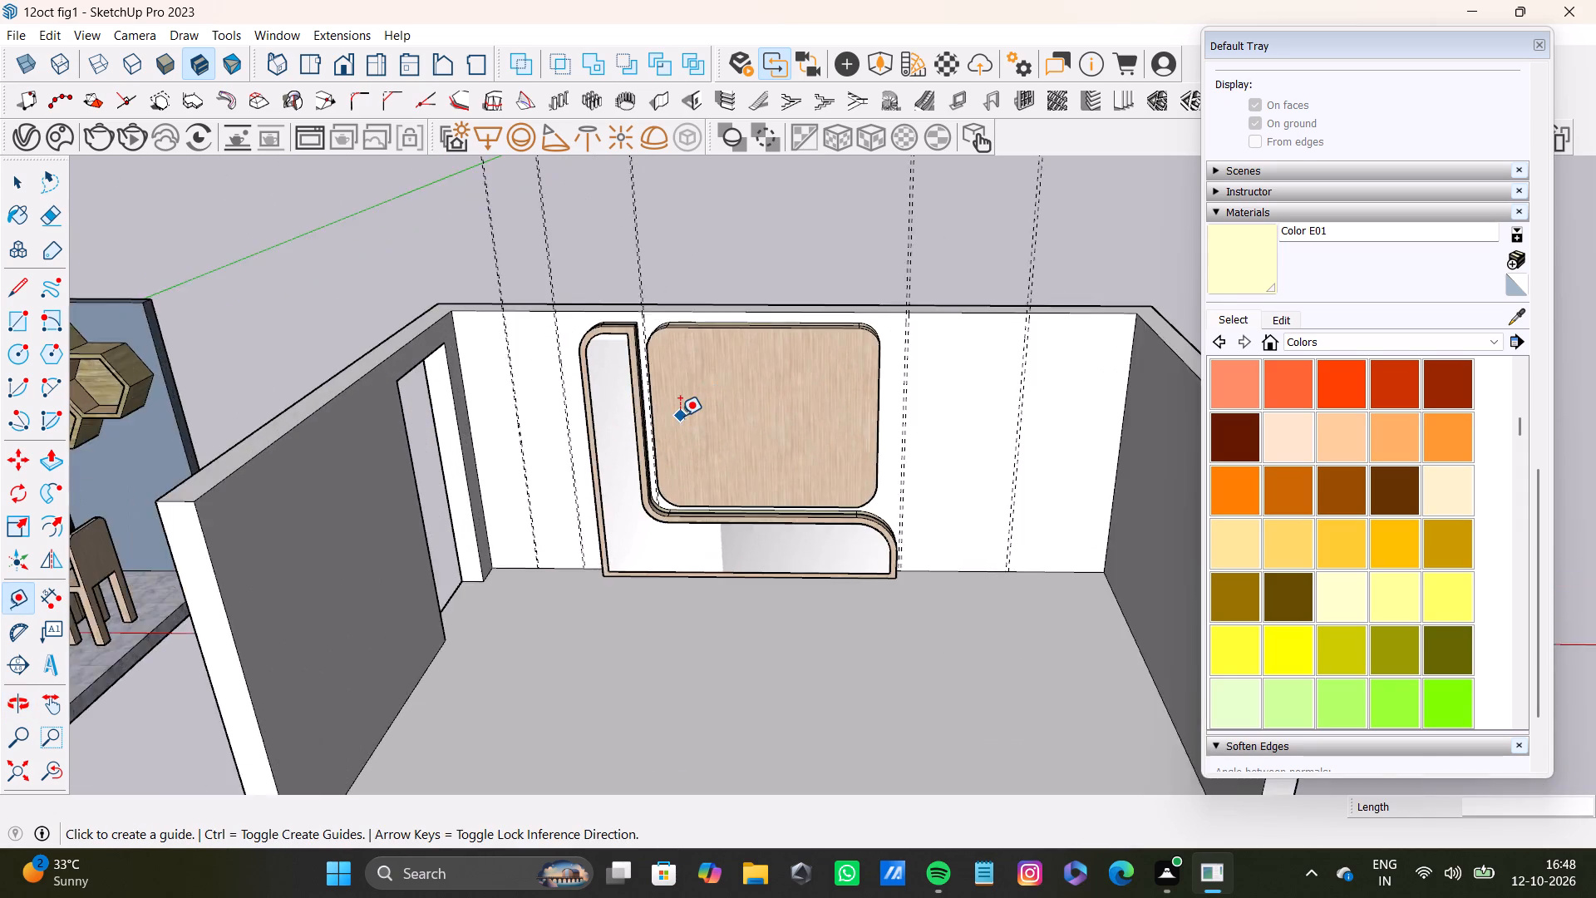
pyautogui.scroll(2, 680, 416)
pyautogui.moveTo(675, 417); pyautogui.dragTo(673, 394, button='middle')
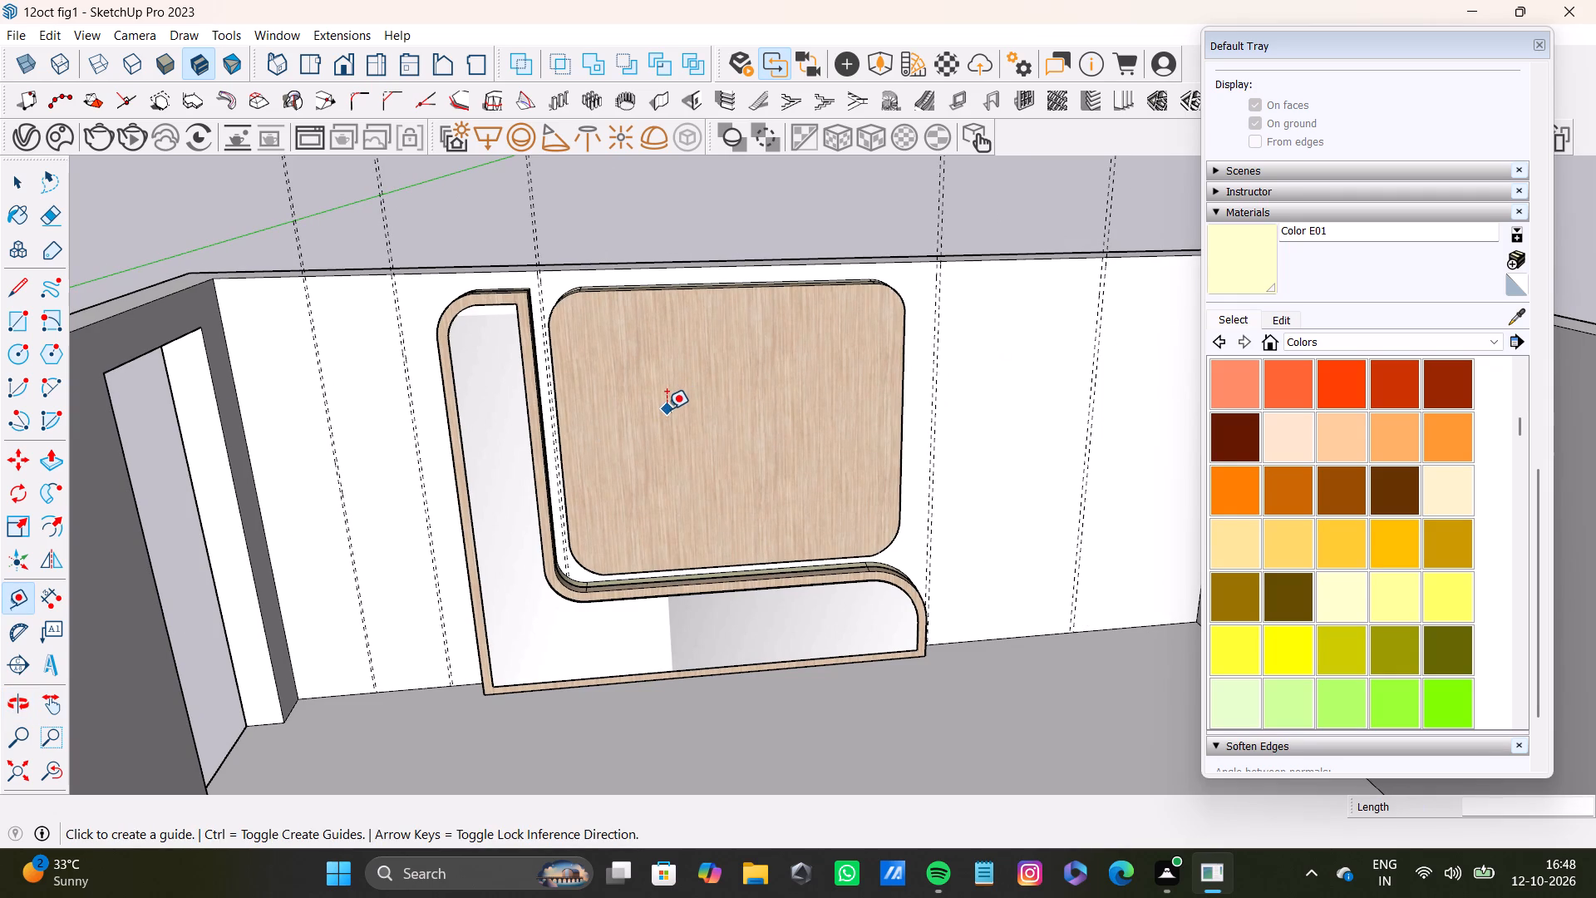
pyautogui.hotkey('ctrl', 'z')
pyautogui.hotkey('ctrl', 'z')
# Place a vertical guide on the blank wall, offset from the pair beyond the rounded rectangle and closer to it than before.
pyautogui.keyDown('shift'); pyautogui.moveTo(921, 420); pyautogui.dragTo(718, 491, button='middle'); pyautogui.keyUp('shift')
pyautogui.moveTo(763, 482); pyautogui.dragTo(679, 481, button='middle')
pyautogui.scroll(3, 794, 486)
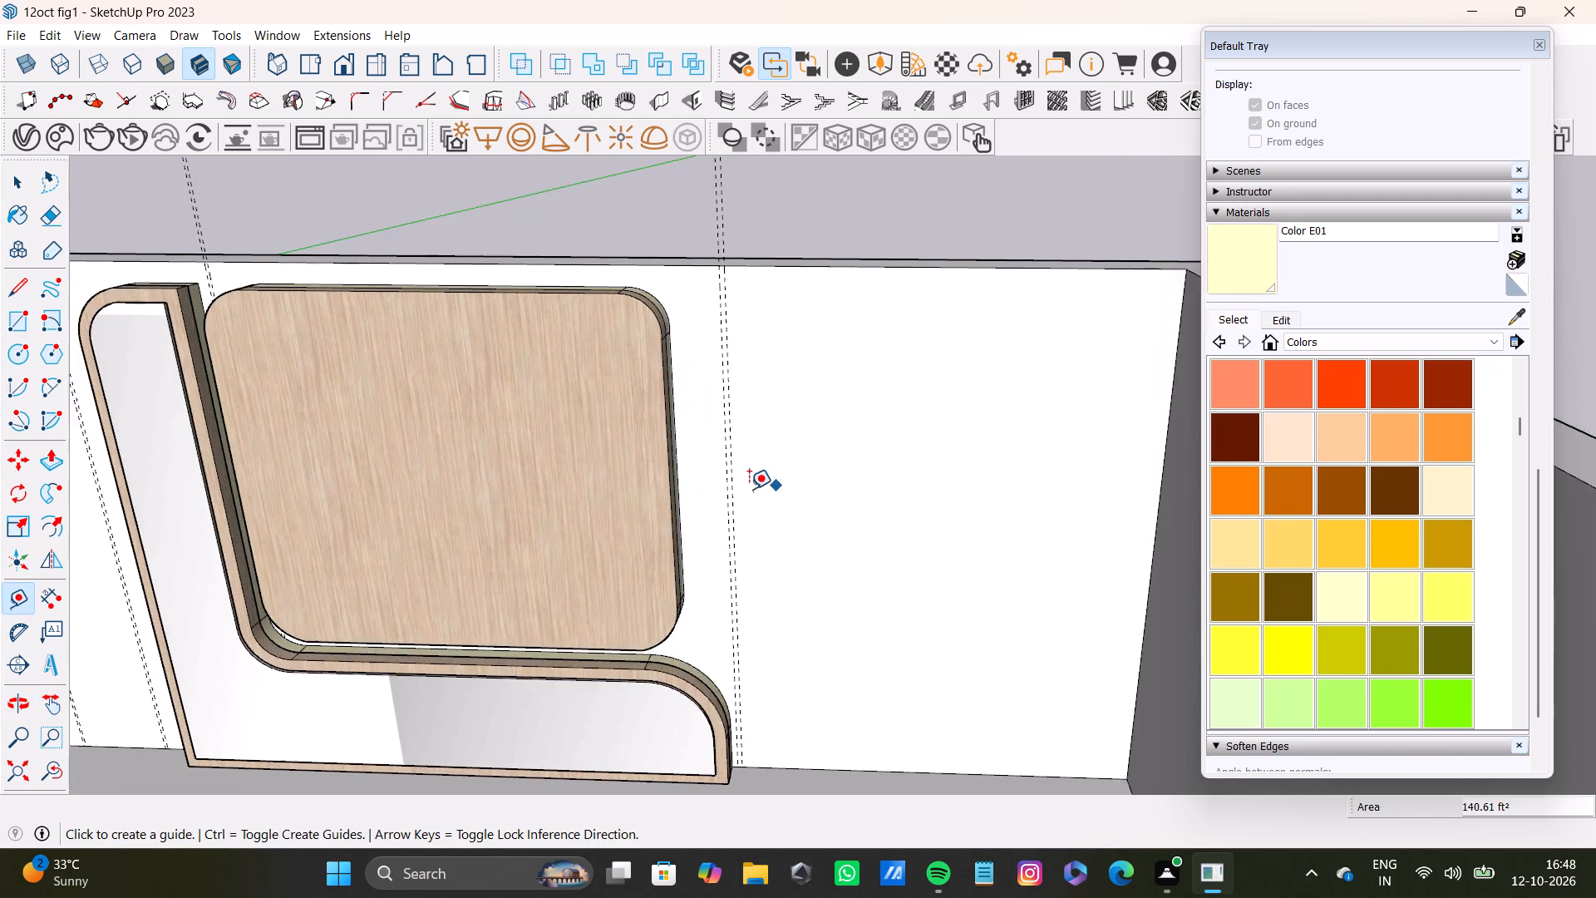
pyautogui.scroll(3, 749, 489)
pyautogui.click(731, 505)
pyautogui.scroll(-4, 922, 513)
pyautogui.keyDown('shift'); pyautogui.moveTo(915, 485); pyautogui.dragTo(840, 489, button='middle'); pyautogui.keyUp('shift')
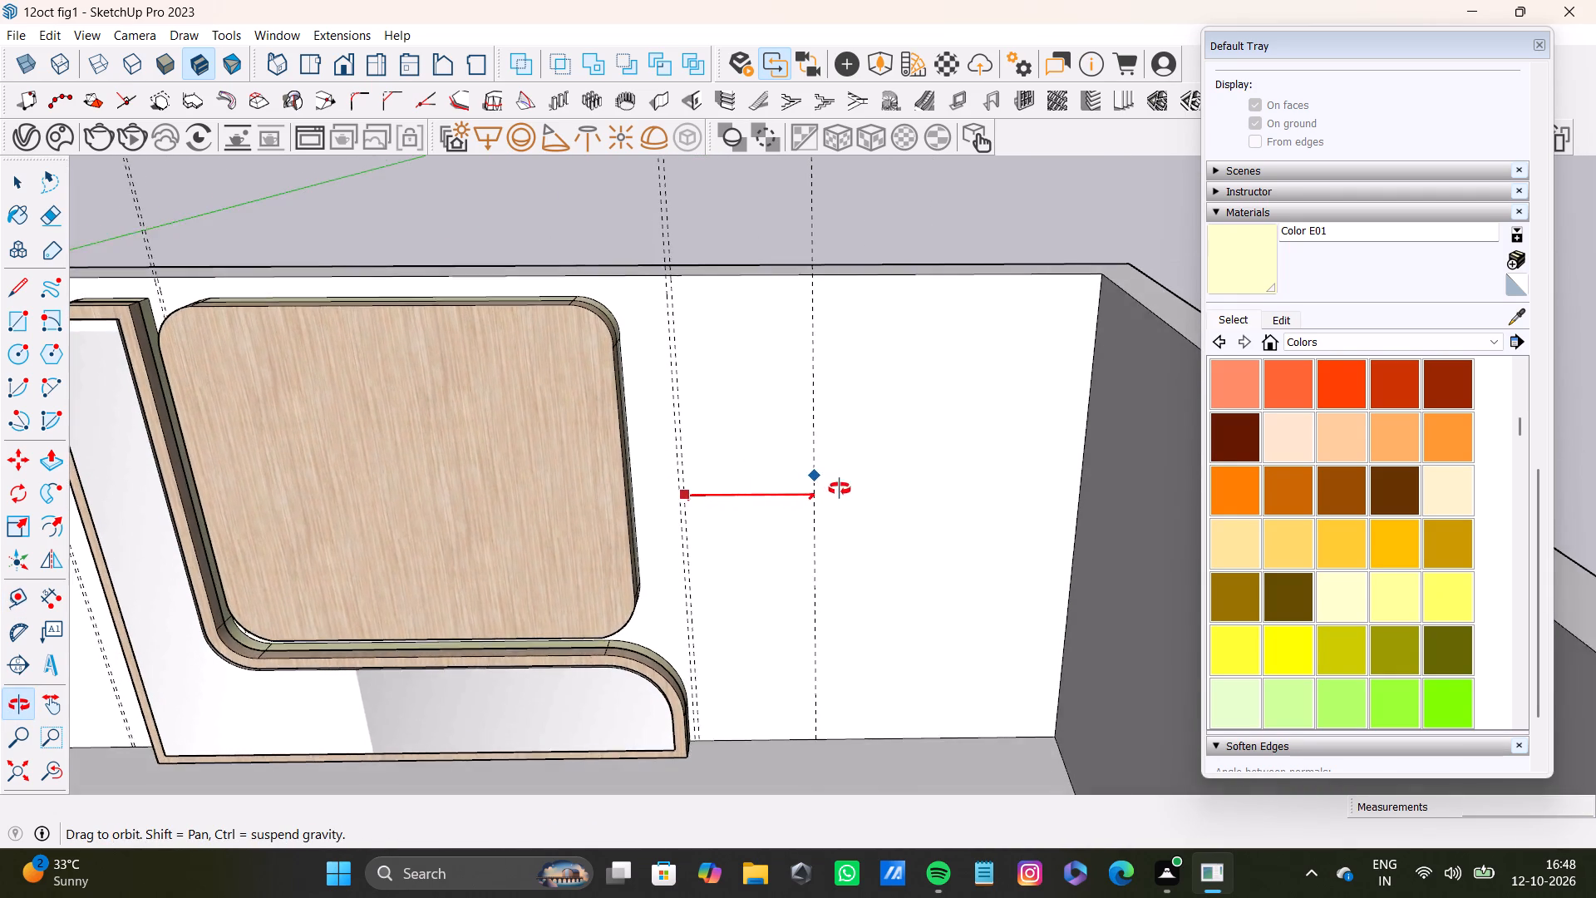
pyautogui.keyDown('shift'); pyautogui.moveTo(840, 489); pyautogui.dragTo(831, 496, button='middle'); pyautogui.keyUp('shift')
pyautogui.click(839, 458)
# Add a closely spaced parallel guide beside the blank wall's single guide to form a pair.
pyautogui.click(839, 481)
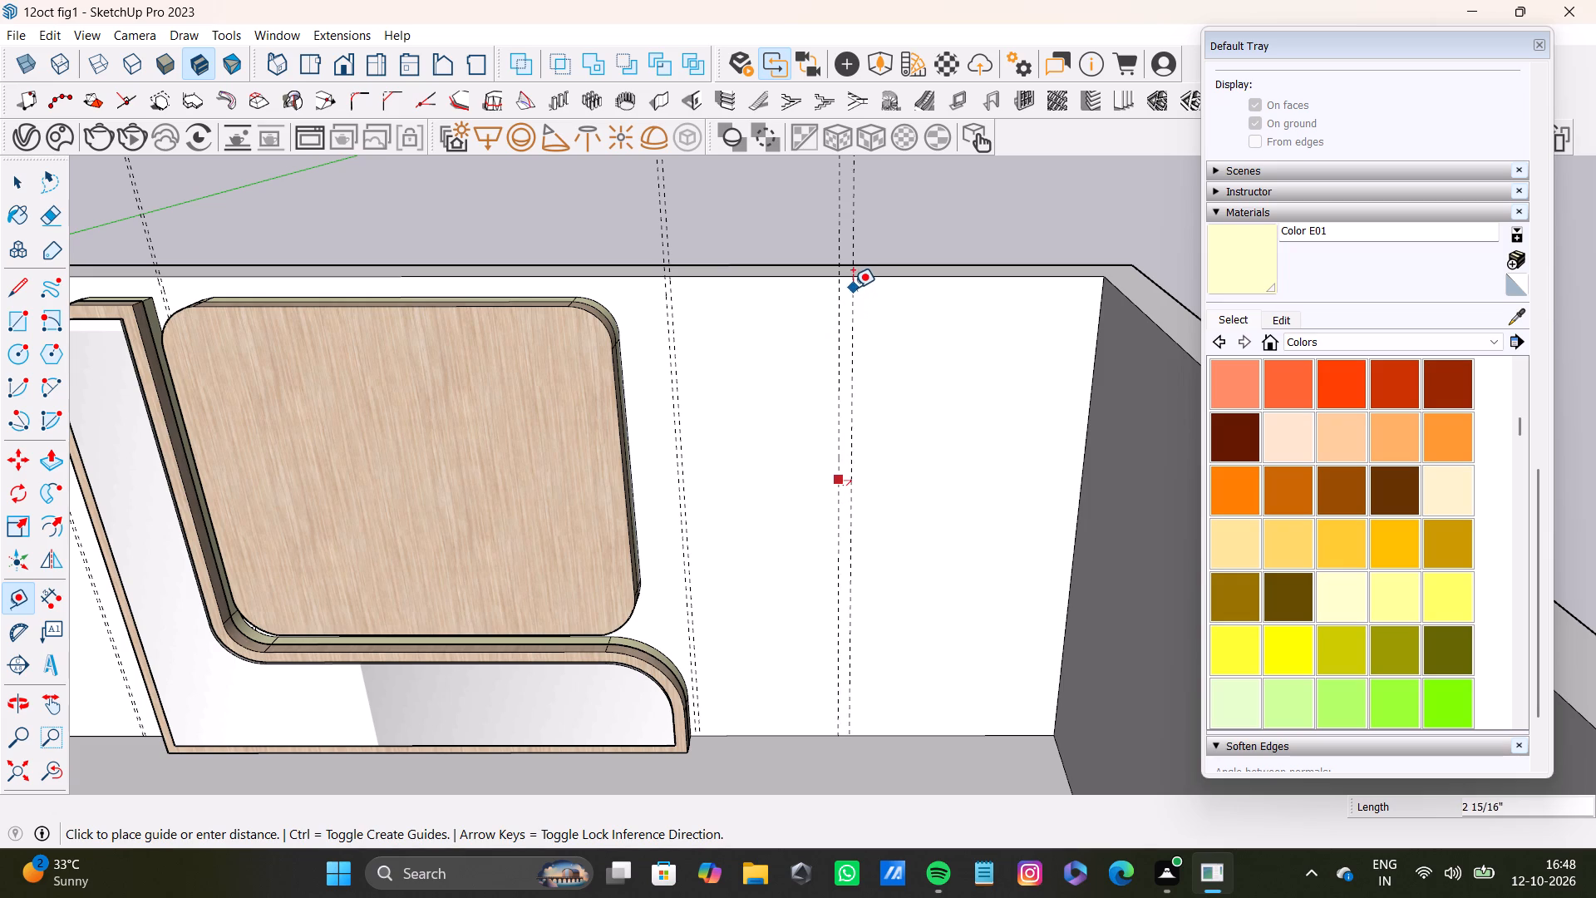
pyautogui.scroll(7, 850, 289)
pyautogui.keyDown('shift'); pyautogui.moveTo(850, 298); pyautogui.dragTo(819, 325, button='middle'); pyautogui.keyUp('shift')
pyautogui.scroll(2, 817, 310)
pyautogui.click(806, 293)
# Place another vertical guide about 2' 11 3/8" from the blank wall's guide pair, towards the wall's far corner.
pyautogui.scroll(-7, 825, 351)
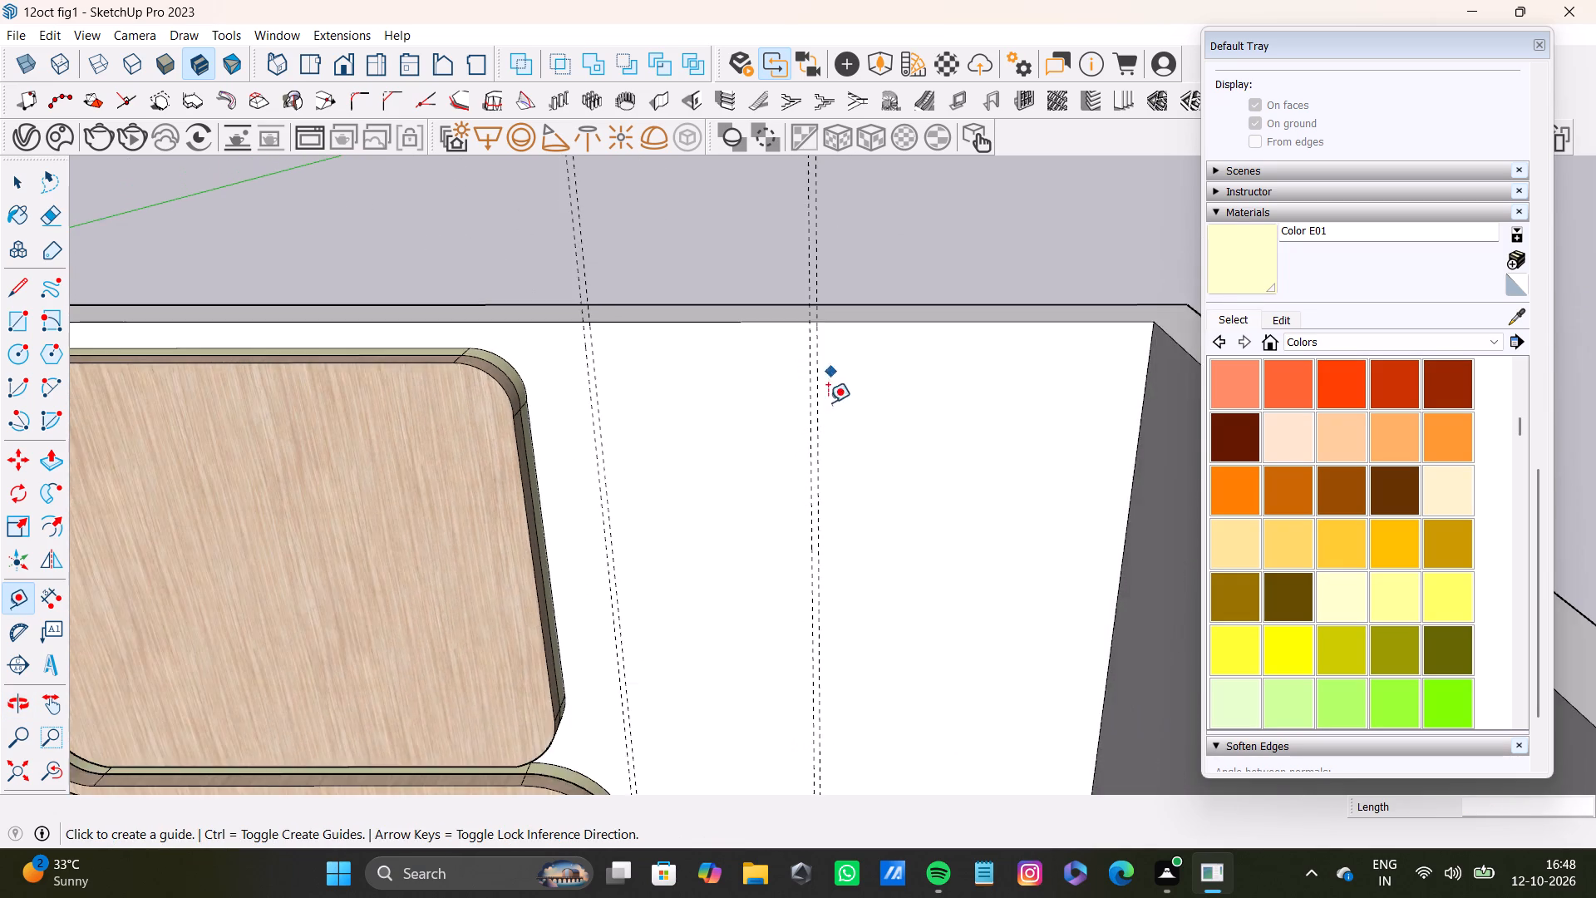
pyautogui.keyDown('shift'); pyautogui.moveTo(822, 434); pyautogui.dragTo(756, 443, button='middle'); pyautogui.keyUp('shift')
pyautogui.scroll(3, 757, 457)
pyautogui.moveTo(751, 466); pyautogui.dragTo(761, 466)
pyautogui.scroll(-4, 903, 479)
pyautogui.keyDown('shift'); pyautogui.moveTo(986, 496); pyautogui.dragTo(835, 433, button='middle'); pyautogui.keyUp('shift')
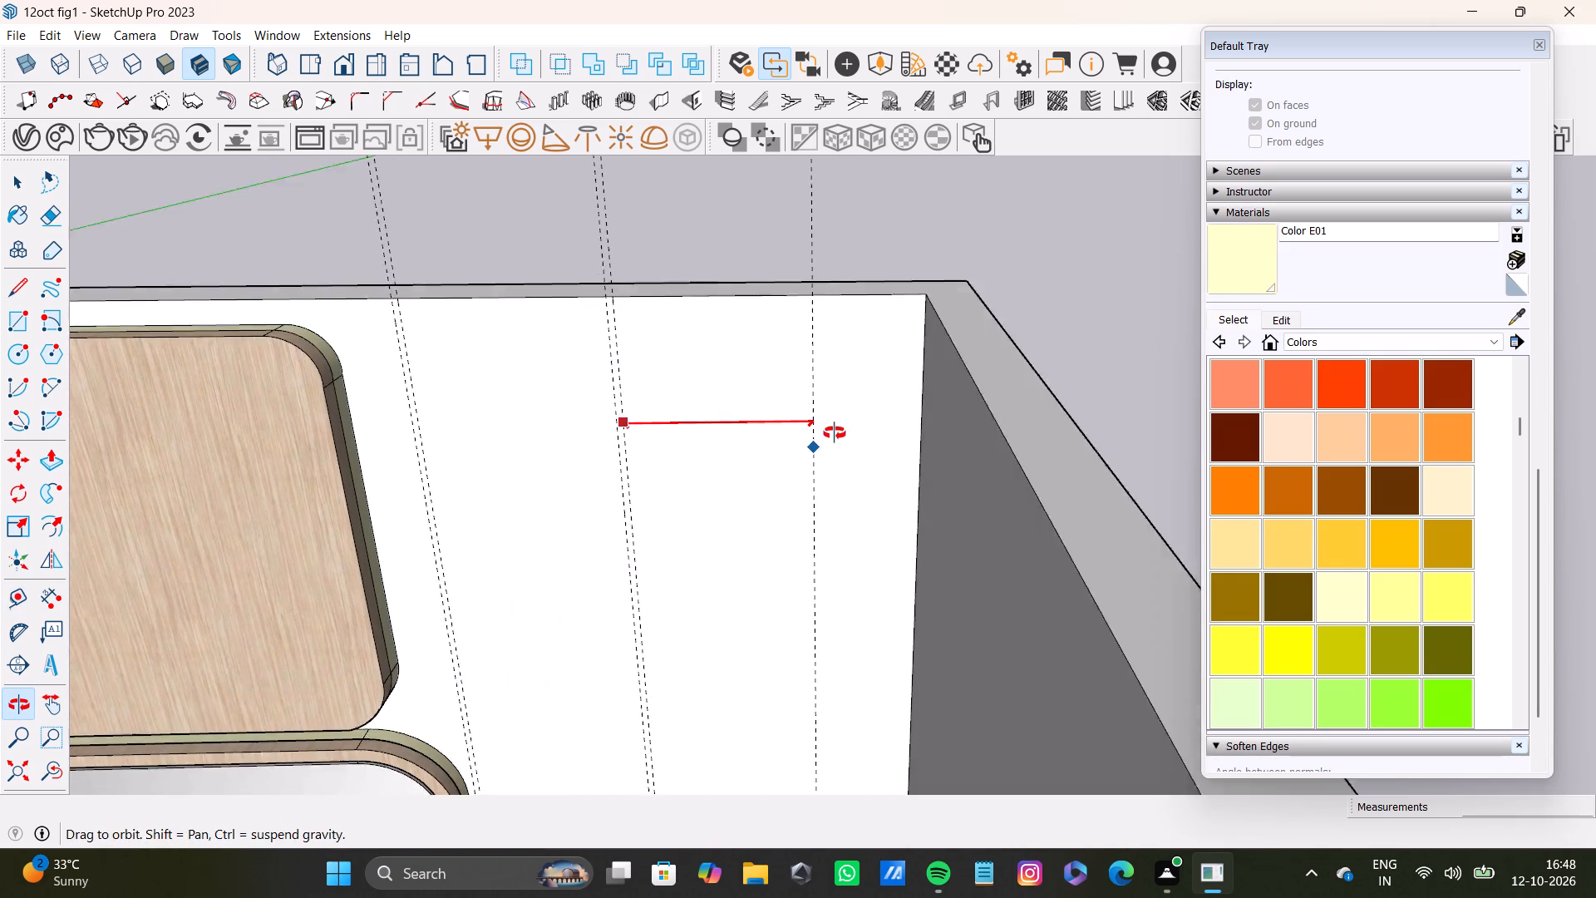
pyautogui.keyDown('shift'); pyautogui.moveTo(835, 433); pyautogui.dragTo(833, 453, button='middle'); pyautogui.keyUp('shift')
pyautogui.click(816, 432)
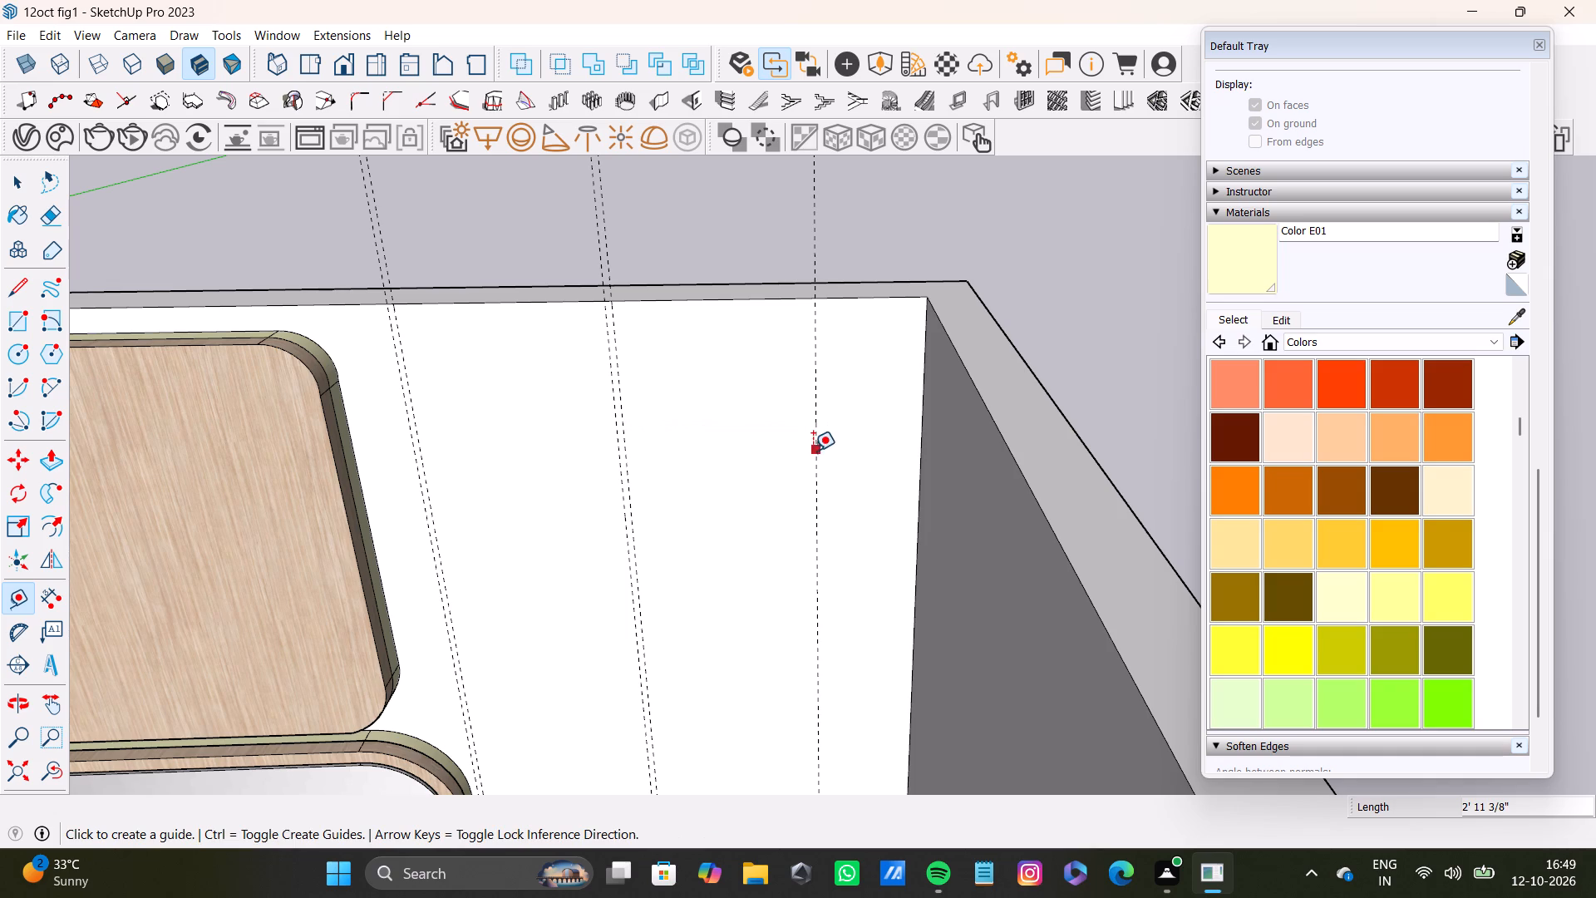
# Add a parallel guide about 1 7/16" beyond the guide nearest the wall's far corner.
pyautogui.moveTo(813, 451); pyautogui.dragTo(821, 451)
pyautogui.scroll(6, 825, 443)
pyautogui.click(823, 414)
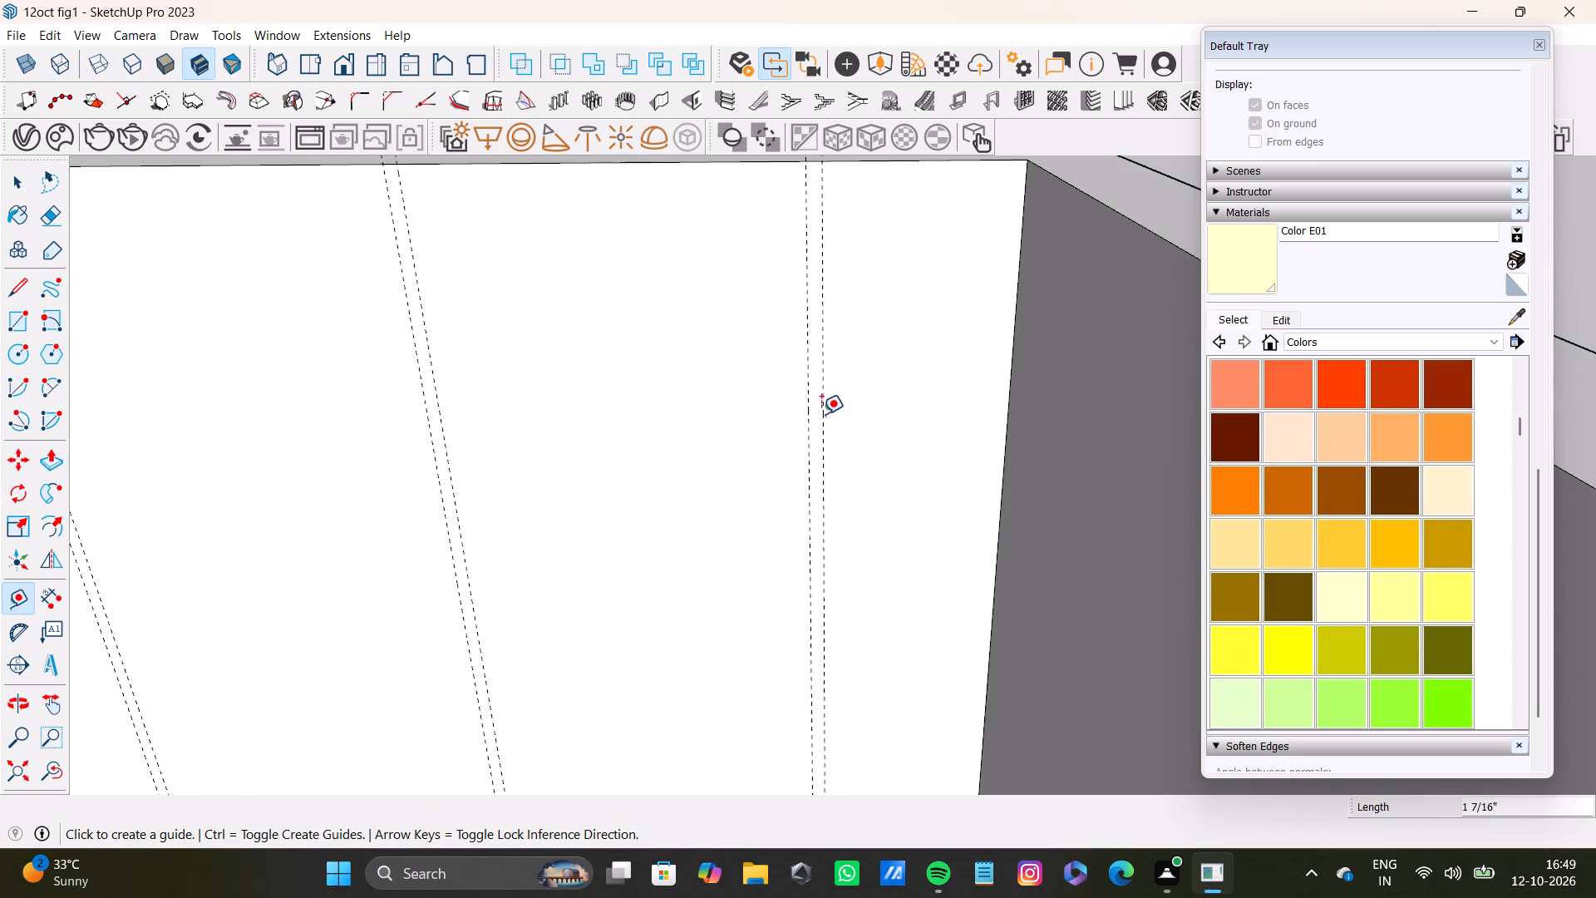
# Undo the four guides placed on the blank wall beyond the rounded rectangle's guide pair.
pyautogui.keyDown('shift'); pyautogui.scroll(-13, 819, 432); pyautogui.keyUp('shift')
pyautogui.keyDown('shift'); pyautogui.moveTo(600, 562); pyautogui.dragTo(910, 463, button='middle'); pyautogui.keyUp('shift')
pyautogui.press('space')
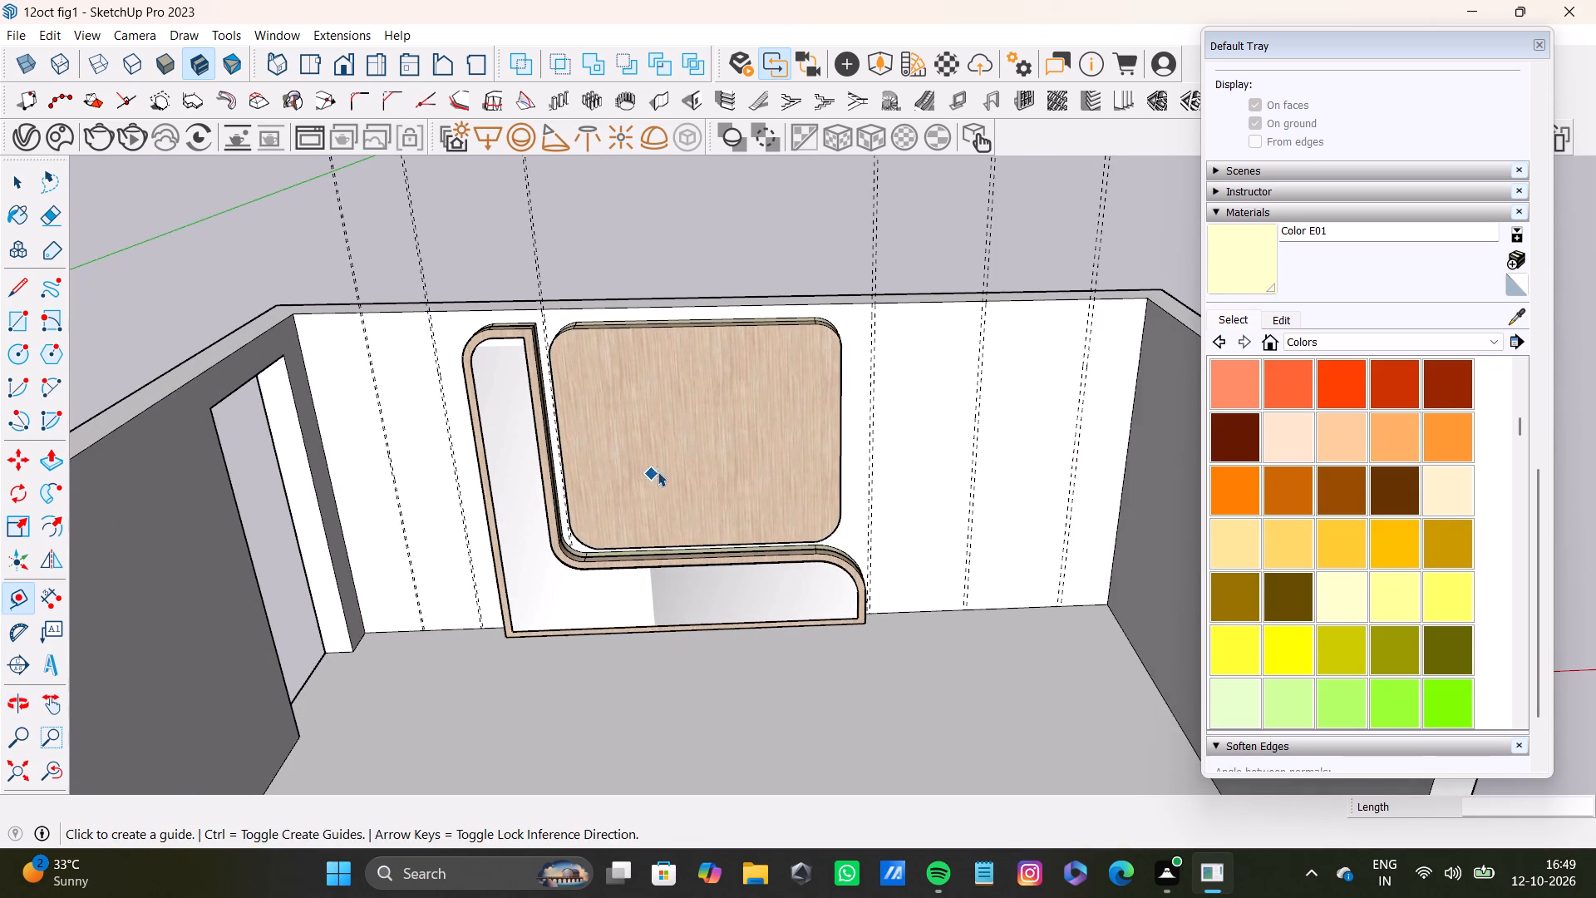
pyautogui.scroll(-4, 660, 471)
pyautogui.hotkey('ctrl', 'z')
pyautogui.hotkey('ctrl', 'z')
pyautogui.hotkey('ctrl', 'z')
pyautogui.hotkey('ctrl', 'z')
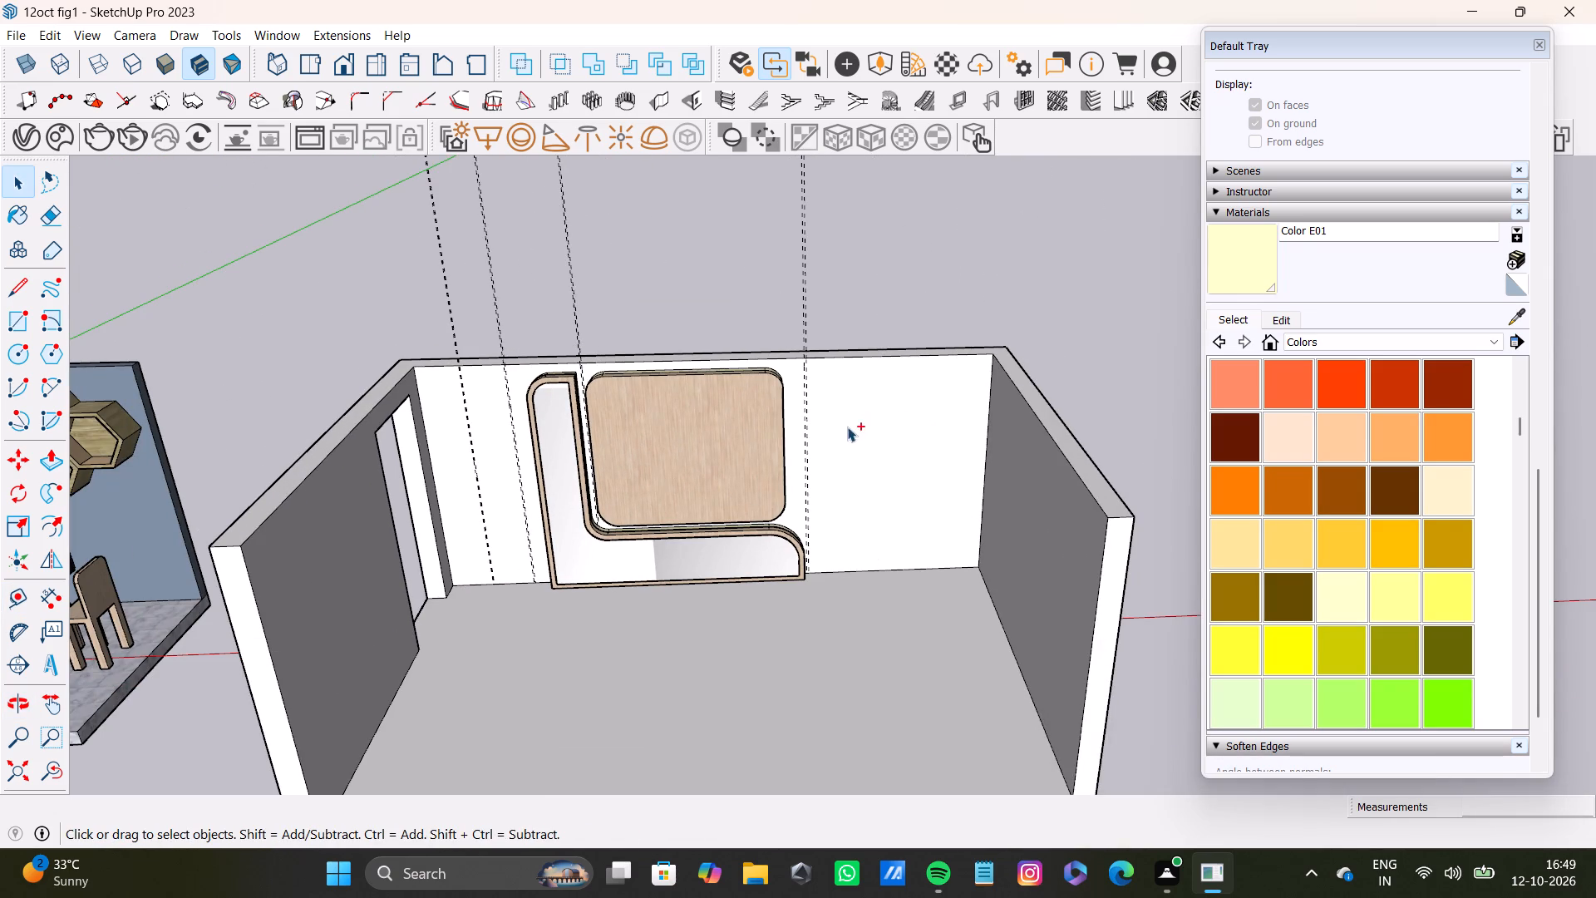
# Place a vertical guide on the blank wall about 2' 3/8" from the pair beyond the rounded rectangle.
pyautogui.scroll(3, 821, 432)
pyautogui.press('t')
pyautogui.scroll(8, 817, 442)
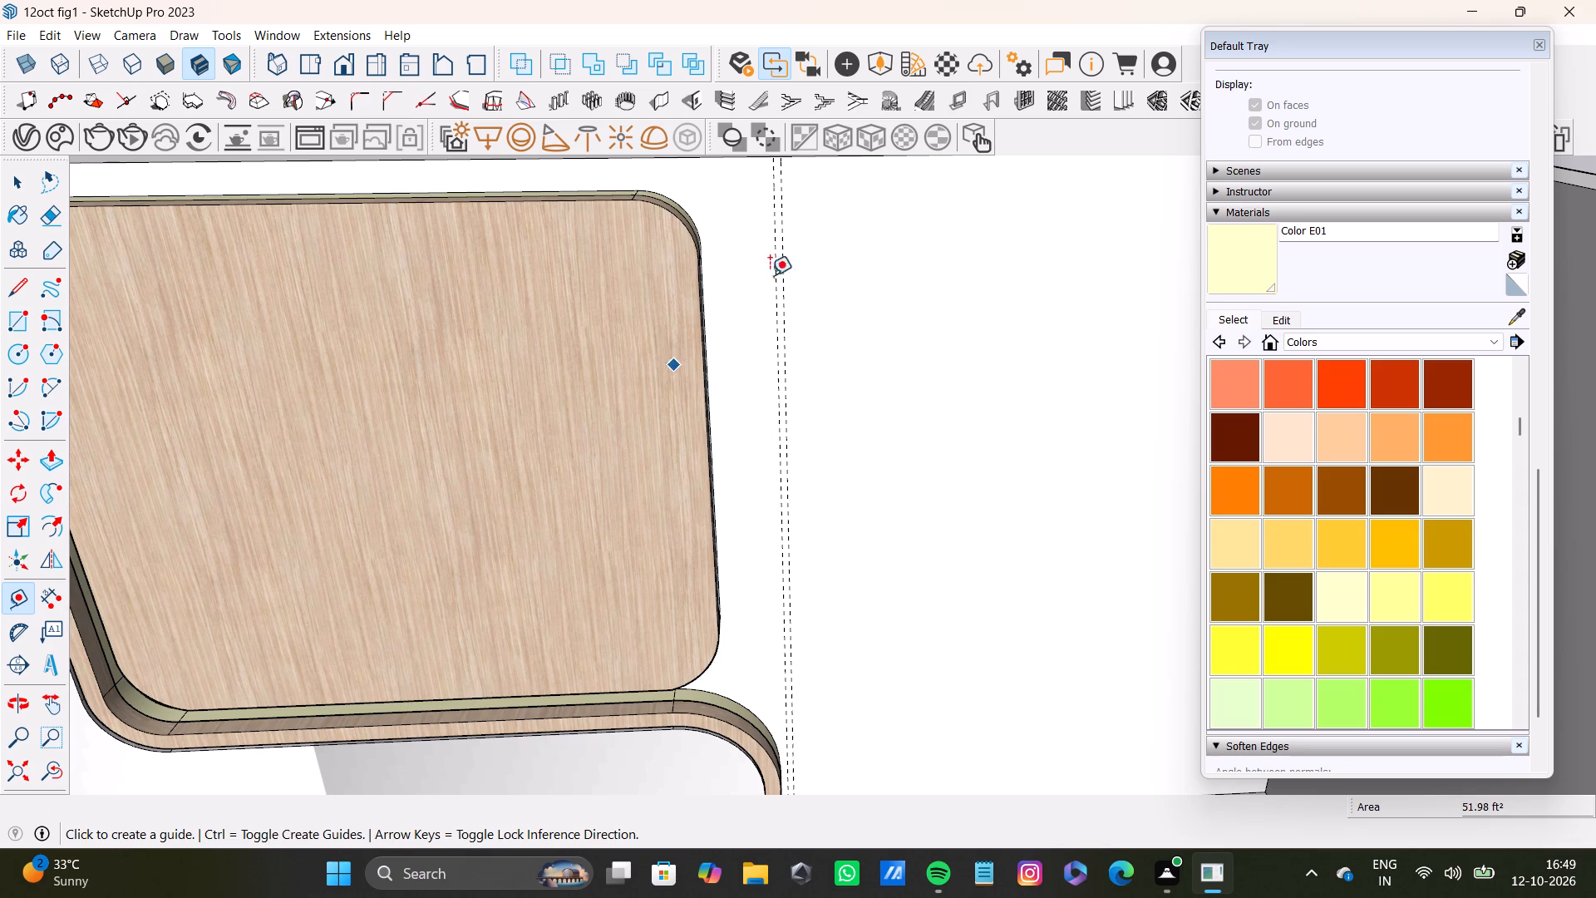
pyautogui.scroll(-9, 1002, 498)
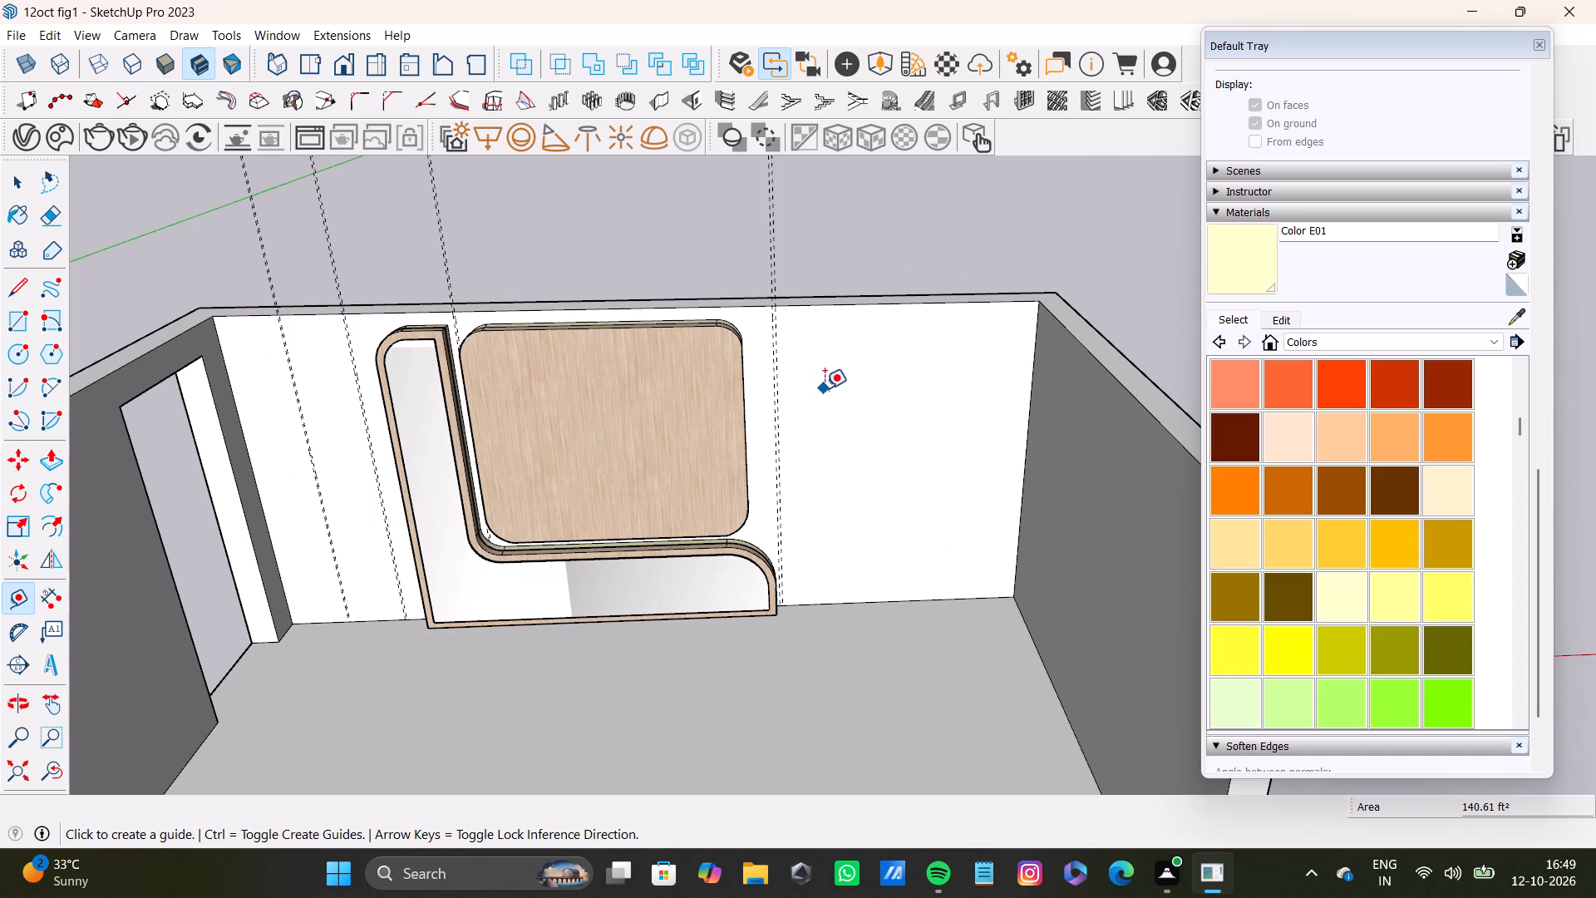
pyautogui.moveTo(778, 382); pyautogui.dragTo(727, 396, button='middle')
pyautogui.scroll(12, 780, 349)
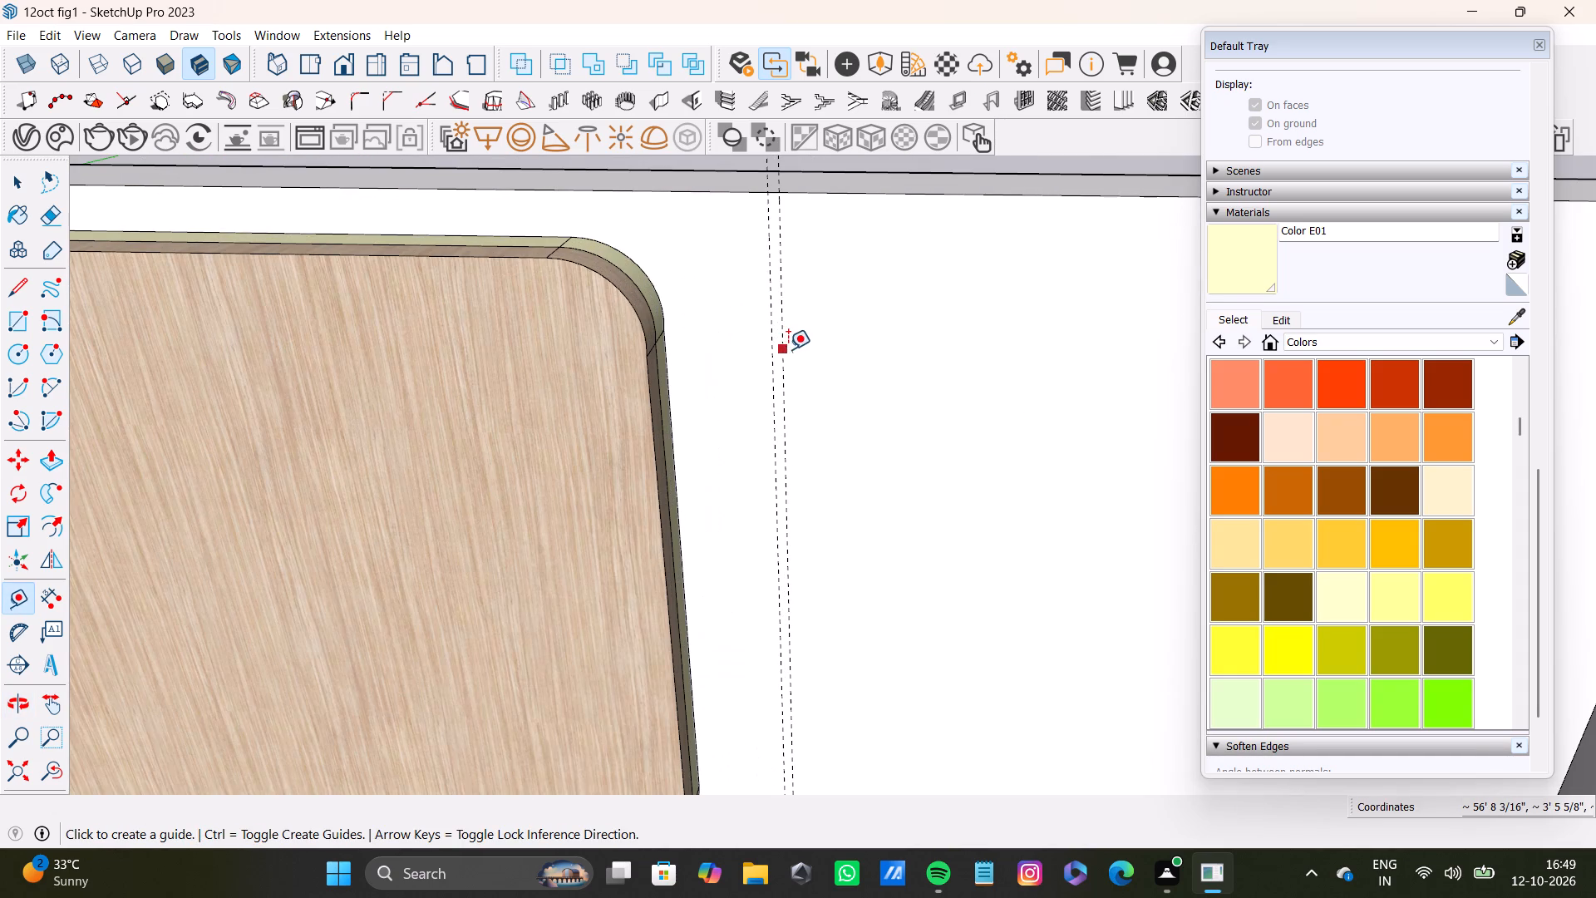
pyautogui.click(788, 349)
pyautogui.scroll(-6, 931, 362)
pyautogui.keyDown('shift'); pyautogui.moveTo(994, 357); pyautogui.dragTo(867, 270, button='middle'); pyautogui.keyUp('shift')
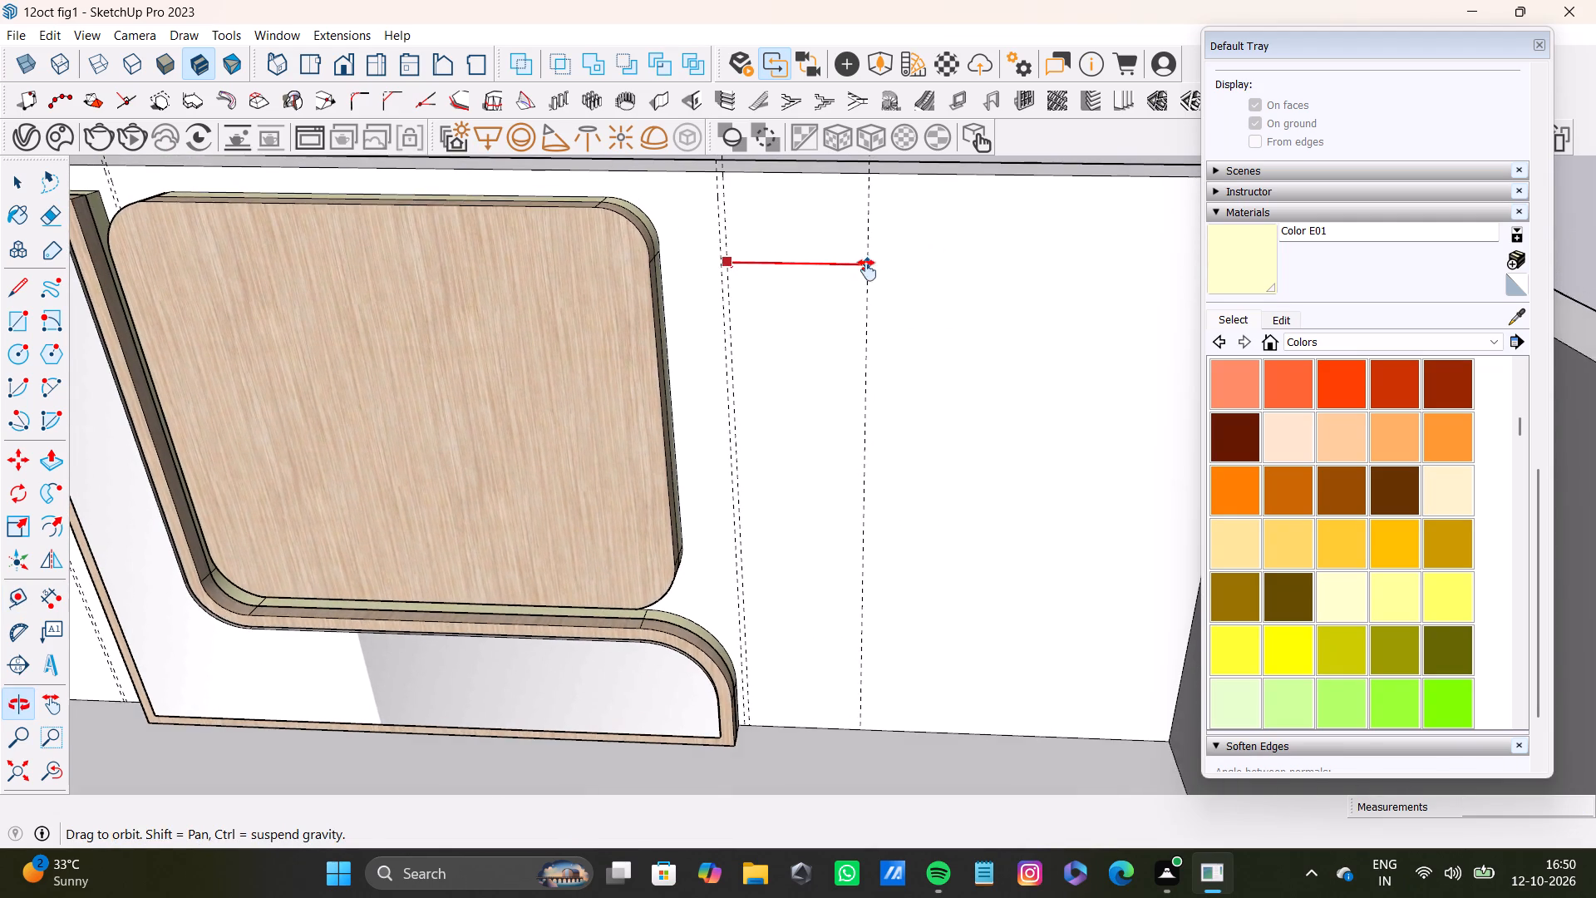
pyautogui.keyDown('shift'); pyautogui.moveTo(867, 270); pyautogui.dragTo(832, 313, button='middle'); pyautogui.keyUp('shift')
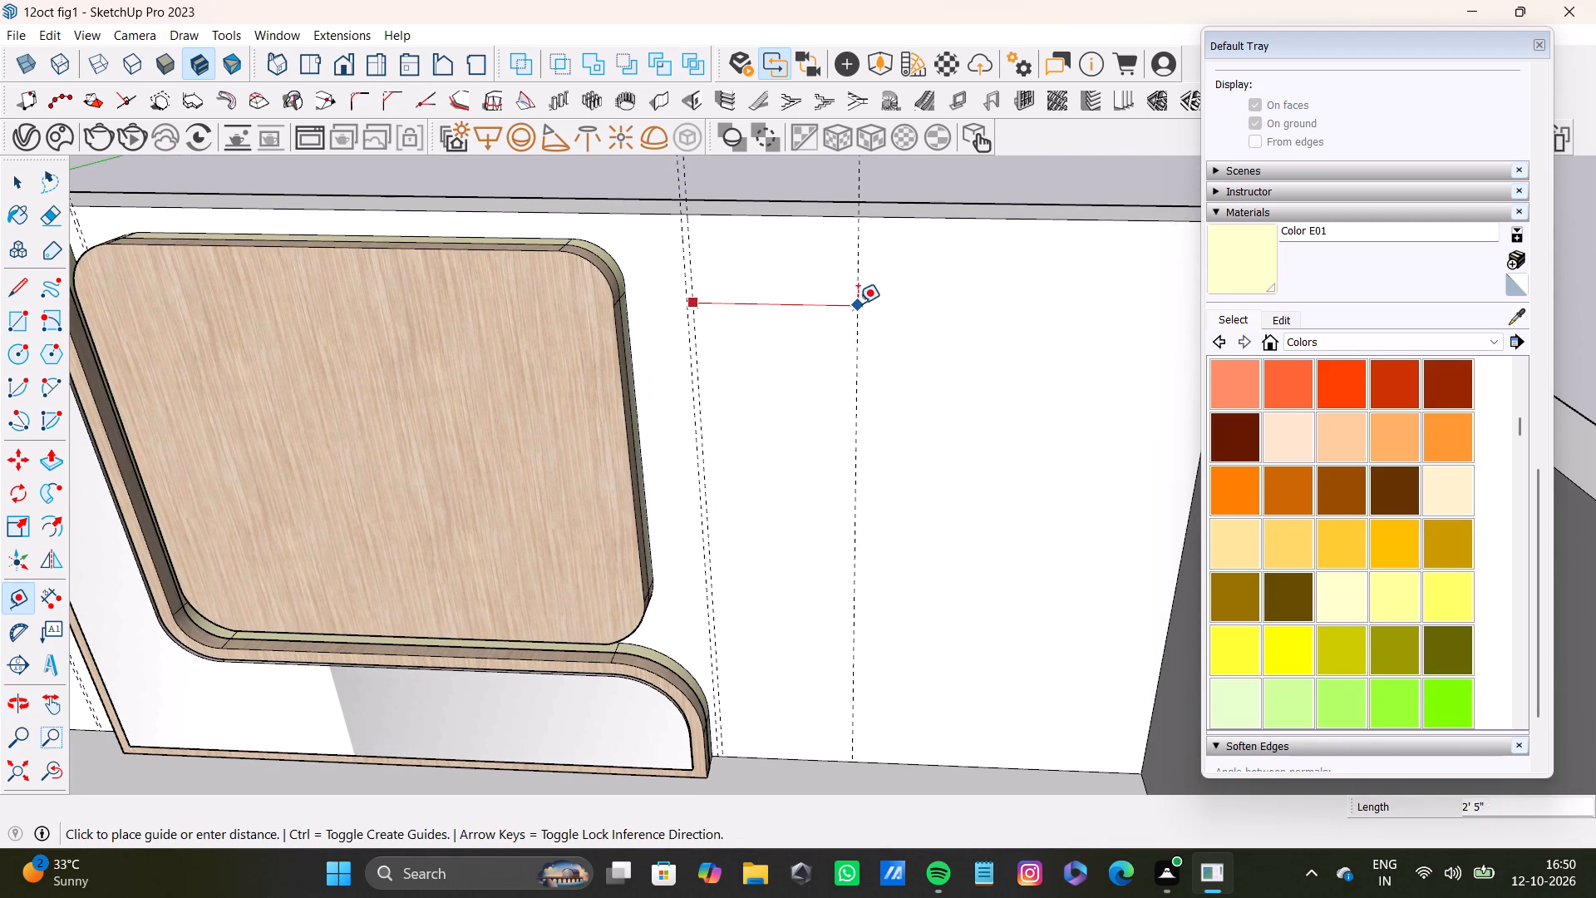
pyautogui.scroll(-4, 856, 304)
pyautogui.keyDown('shift'); pyautogui.moveTo(851, 322); pyautogui.dragTo(856, 358, button='middle'); pyautogui.keyUp('shift')
pyautogui.click(844, 345)
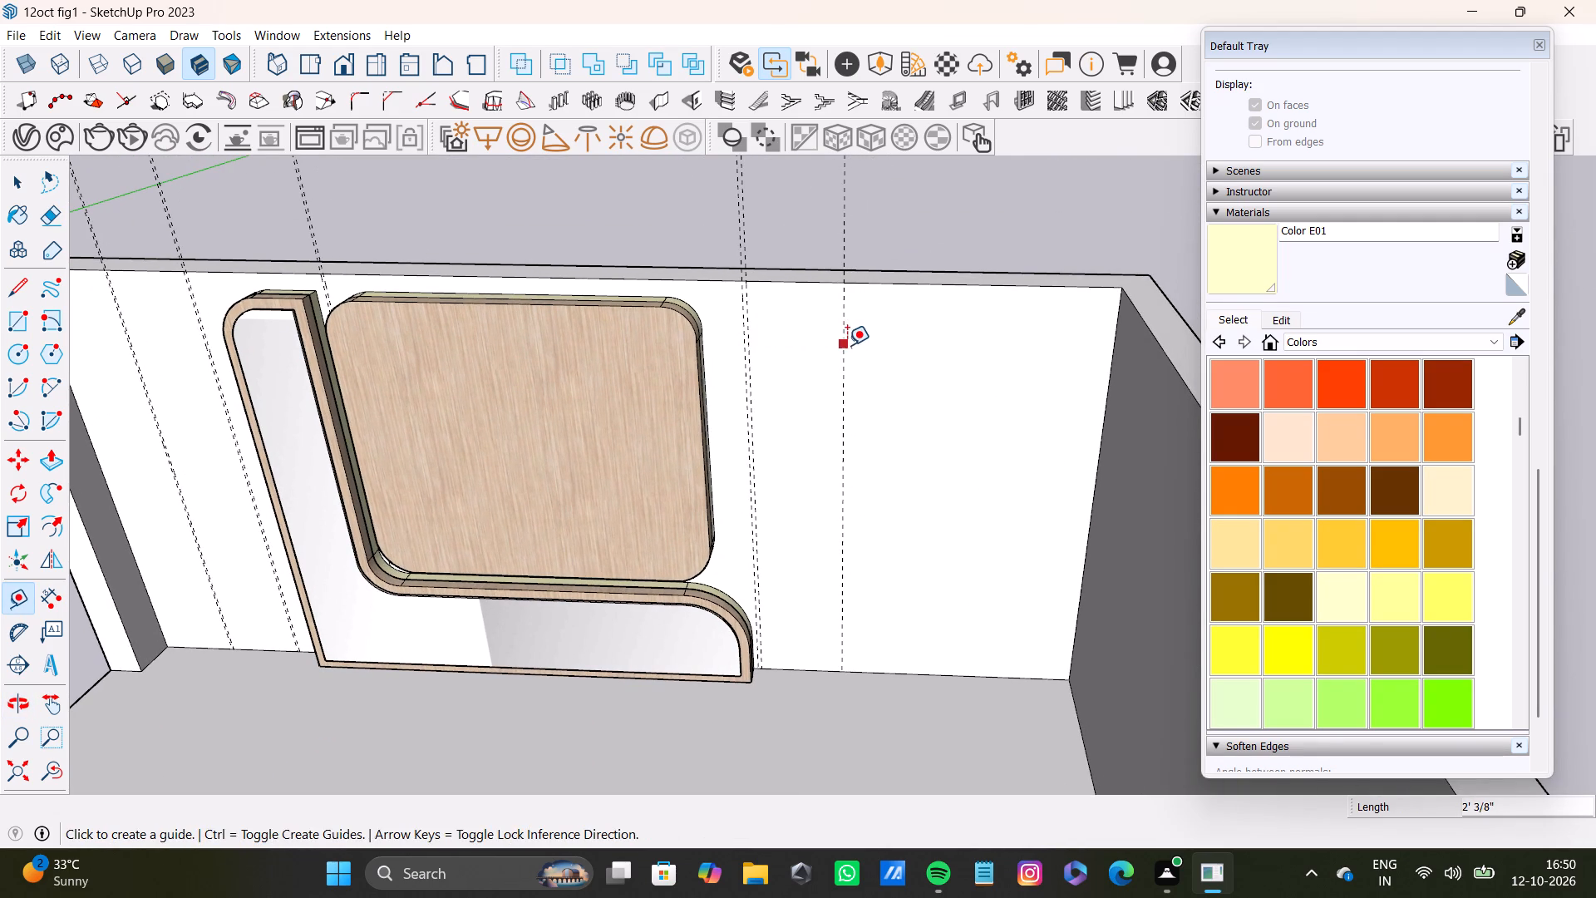
# Add a parallel guide about 1 7/16" beyond the blank wall's single guide to form a pair.
pyautogui.click(845, 350)
pyautogui.scroll(7, 847, 309)
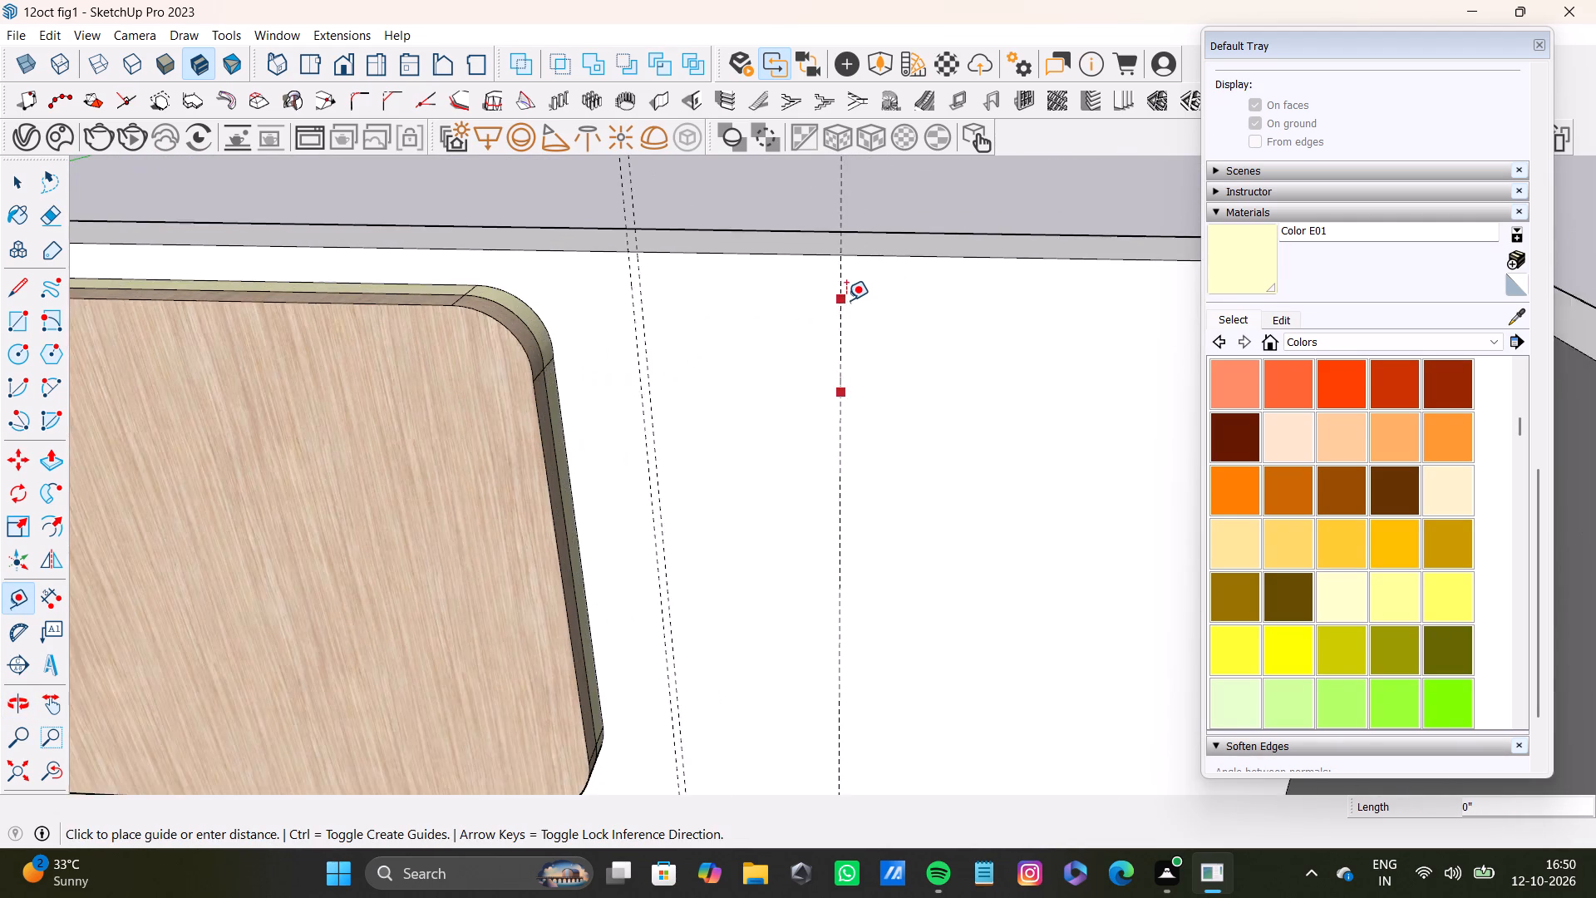
pyautogui.scroll(3, 846, 300)
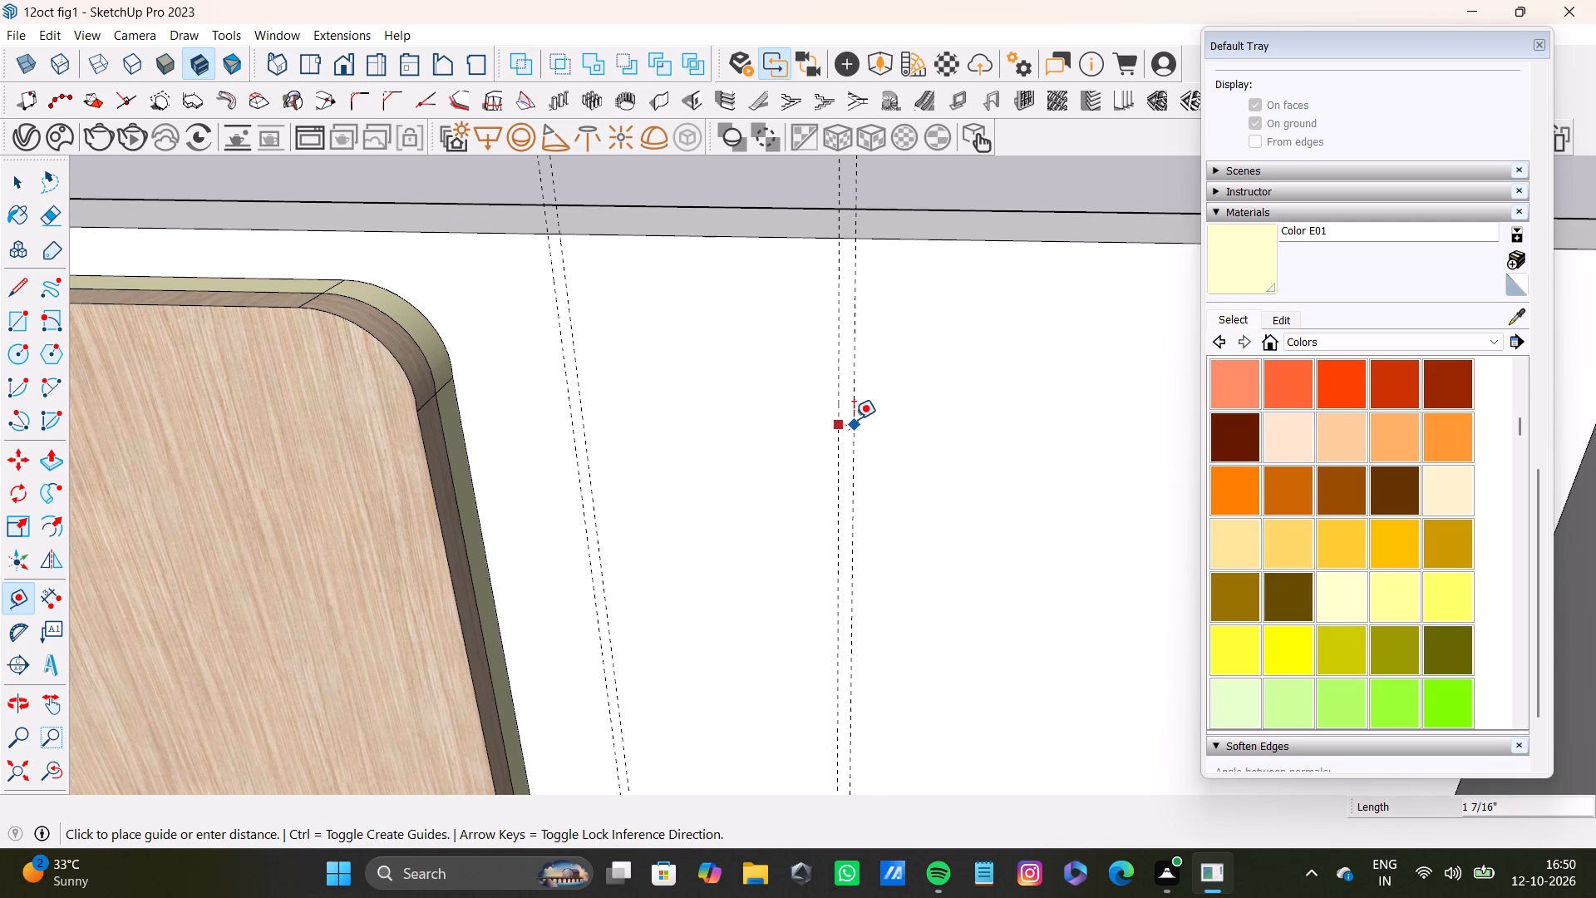
pyautogui.click(850, 417)
# Place another vertical guide, offset from the blank wall's new pair towards the far corner.
pyautogui.scroll(-7, 850, 417)
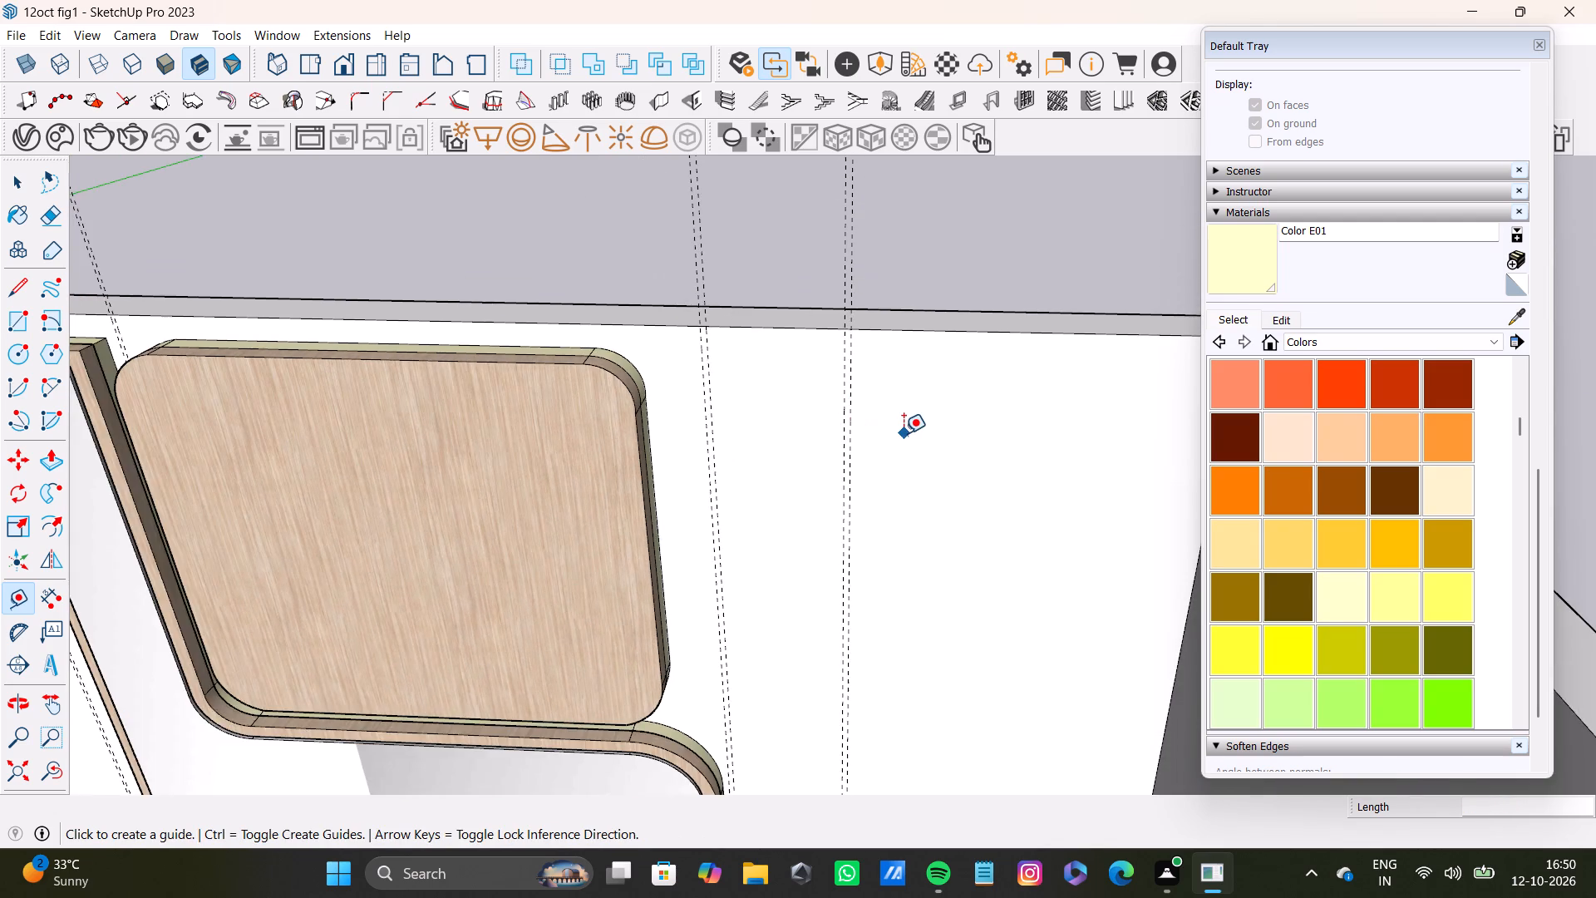
pyautogui.scroll(-4, 904, 433)
pyautogui.keyDown('shift'); pyautogui.moveTo(913, 433); pyautogui.dragTo(814, 437, button='middle'); pyautogui.keyUp('shift')
pyautogui.scroll(9, 756, 439)
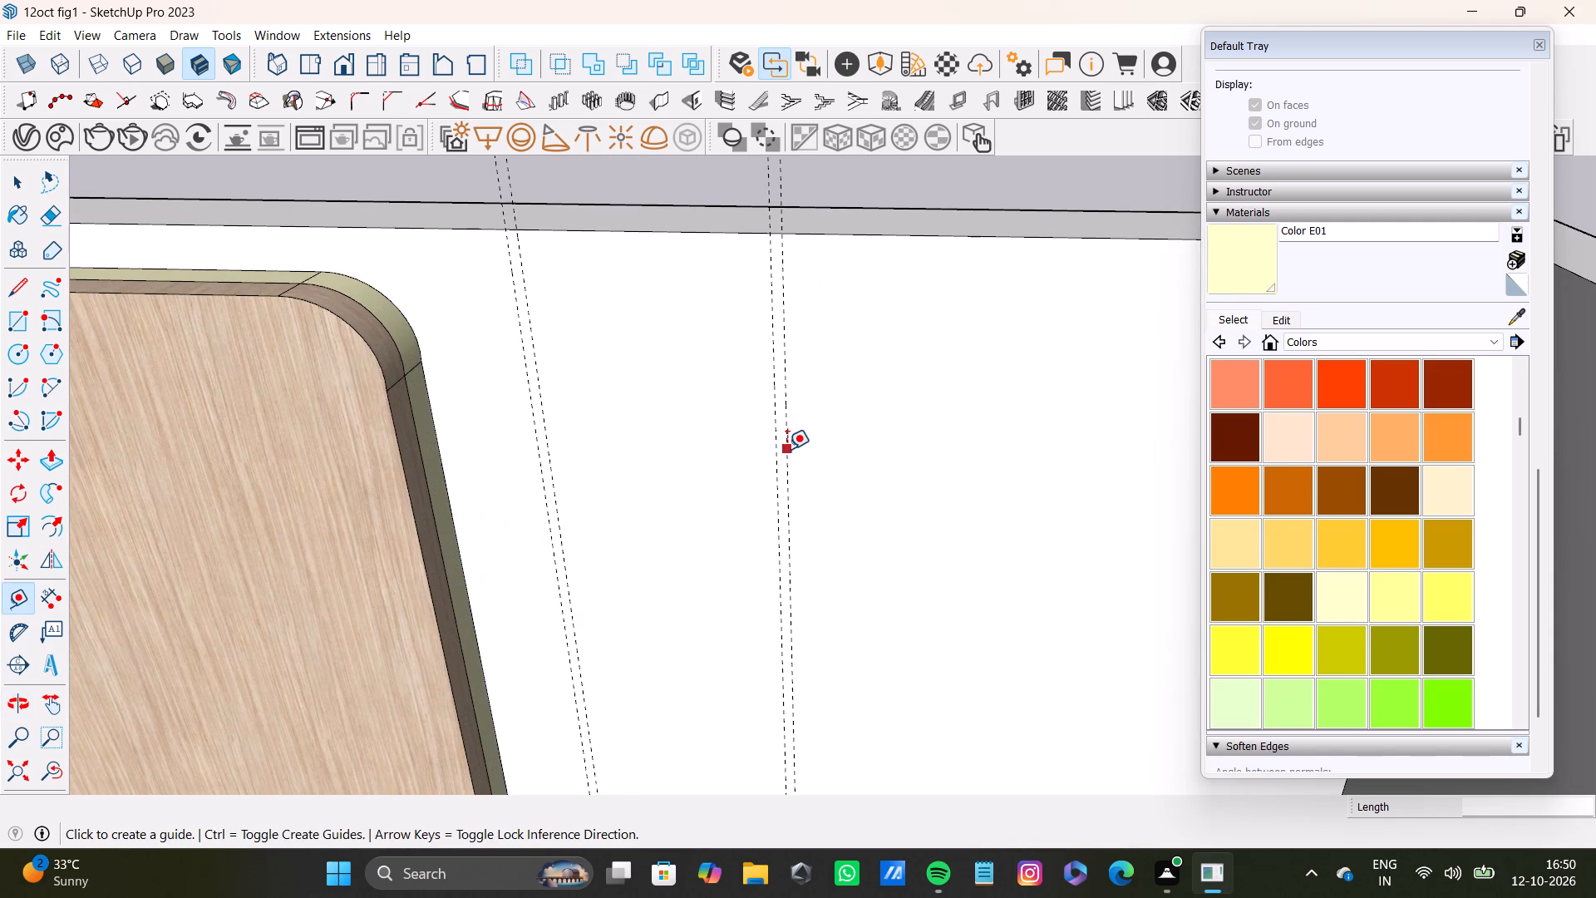
pyautogui.click(787, 449)
pyautogui.scroll(-4, 947, 439)
pyautogui.keyDown('shift'); pyautogui.moveTo(1027, 439); pyautogui.dragTo(800, 408, button='middle'); pyautogui.keyUp('shift')
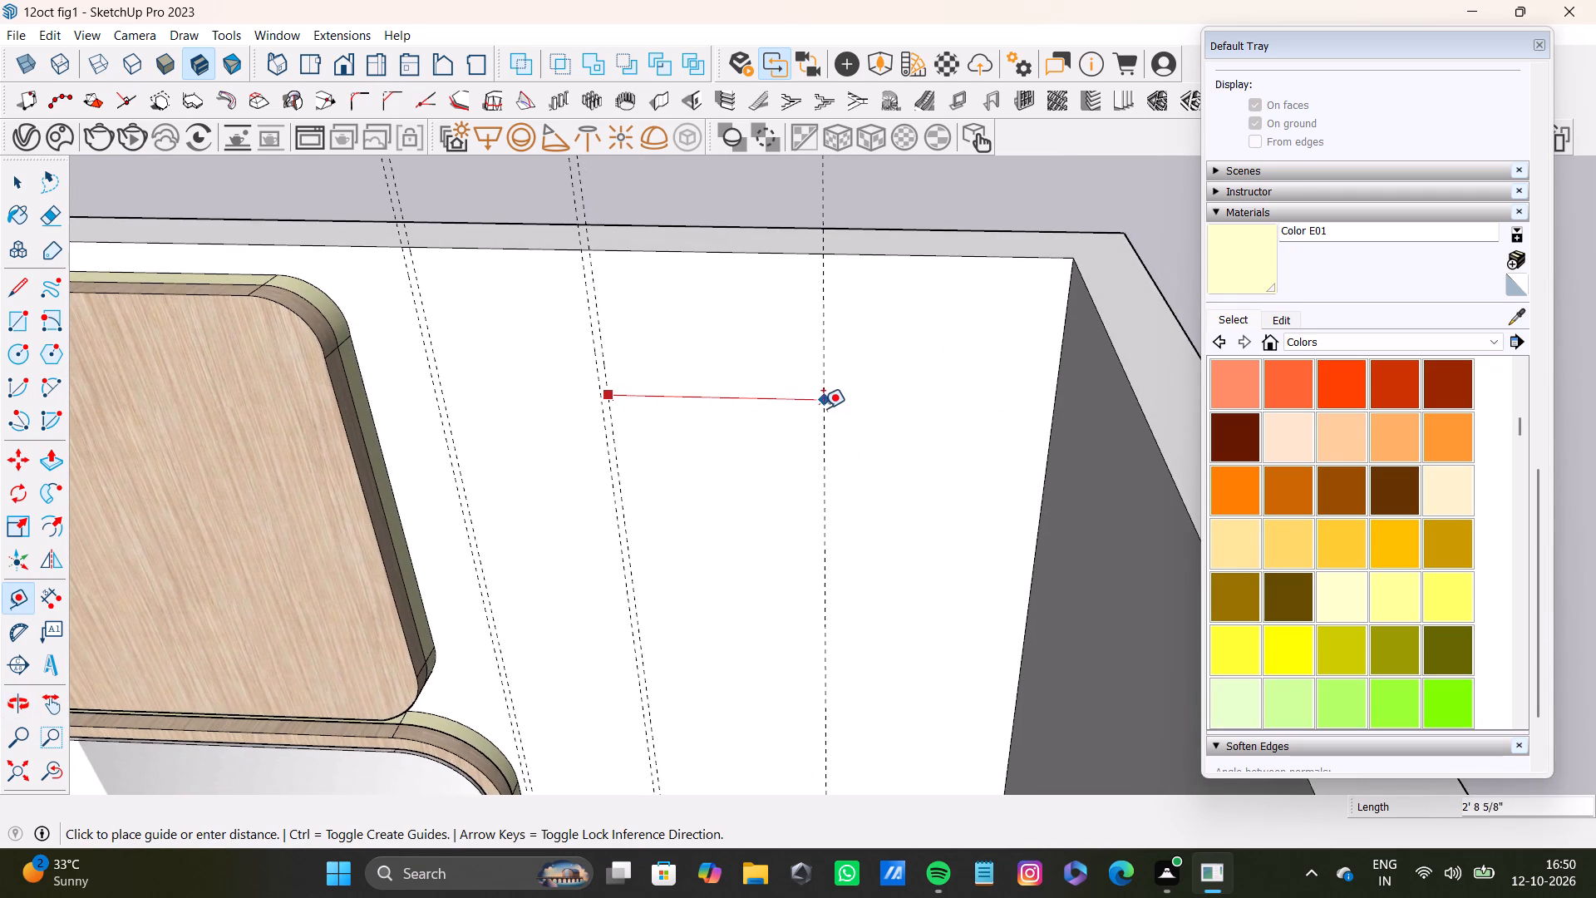
pyautogui.click(807, 405)
# Add a parallel vertical guide just beyond the blank wall's latest guide to complete that pair.
pyautogui.click(805, 426)
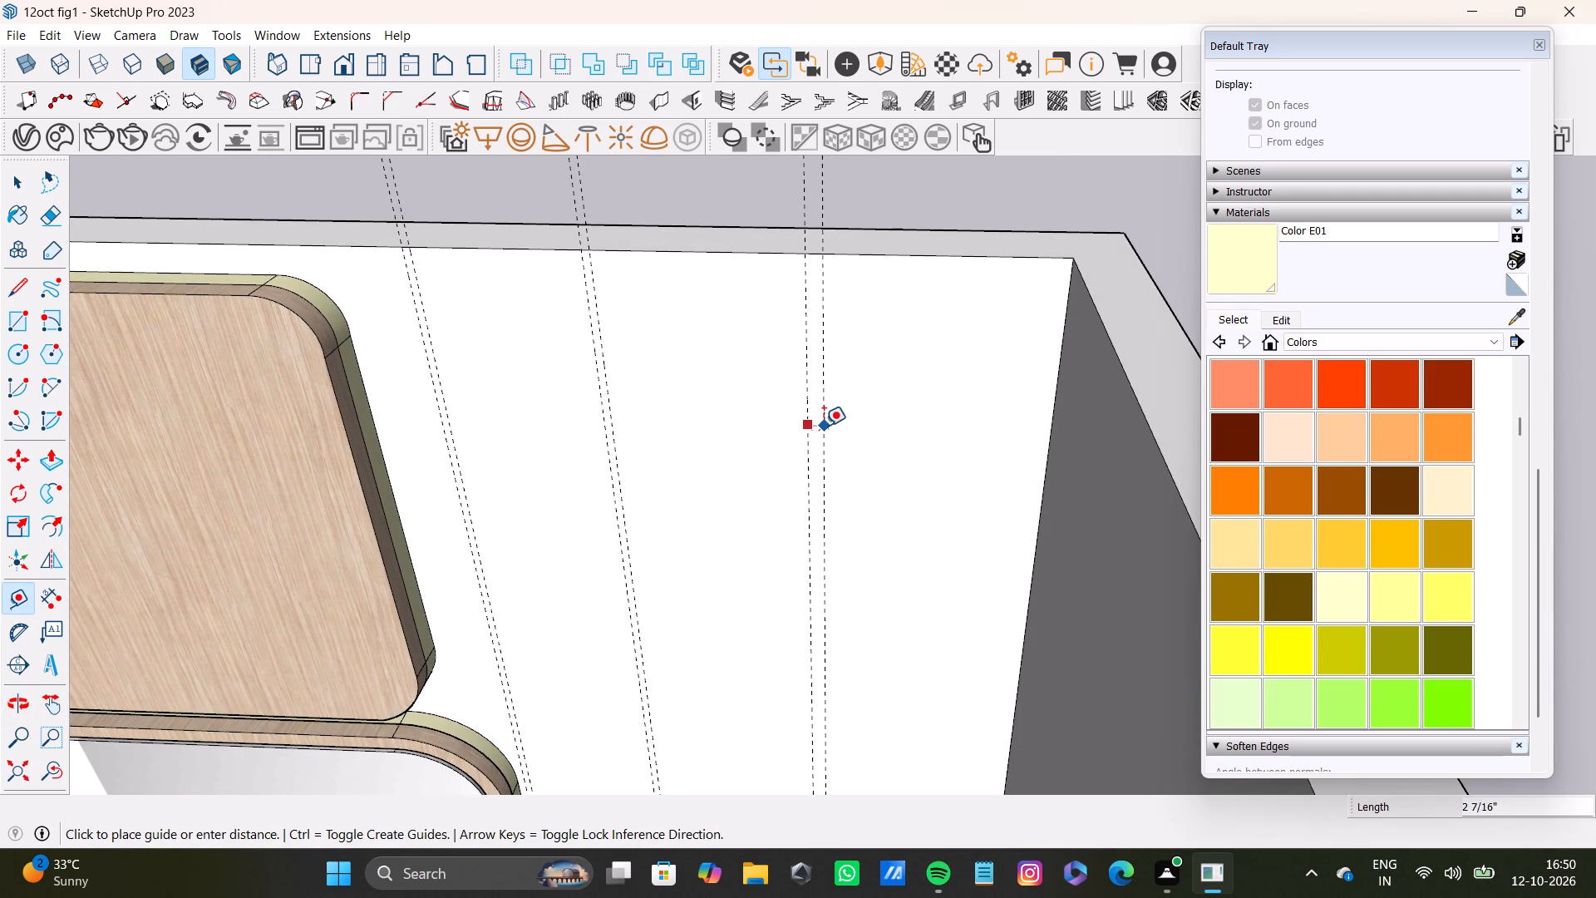
pyautogui.click(820, 417)
# Place a vertical guide on the blank wall about 5" in from the far corner edge.
pyautogui.scroll(-8, 816, 425)
pyautogui.keyDown('shift'); pyautogui.moveTo(807, 451); pyautogui.dragTo(919, 383, button='middle'); pyautogui.keyUp('shift')
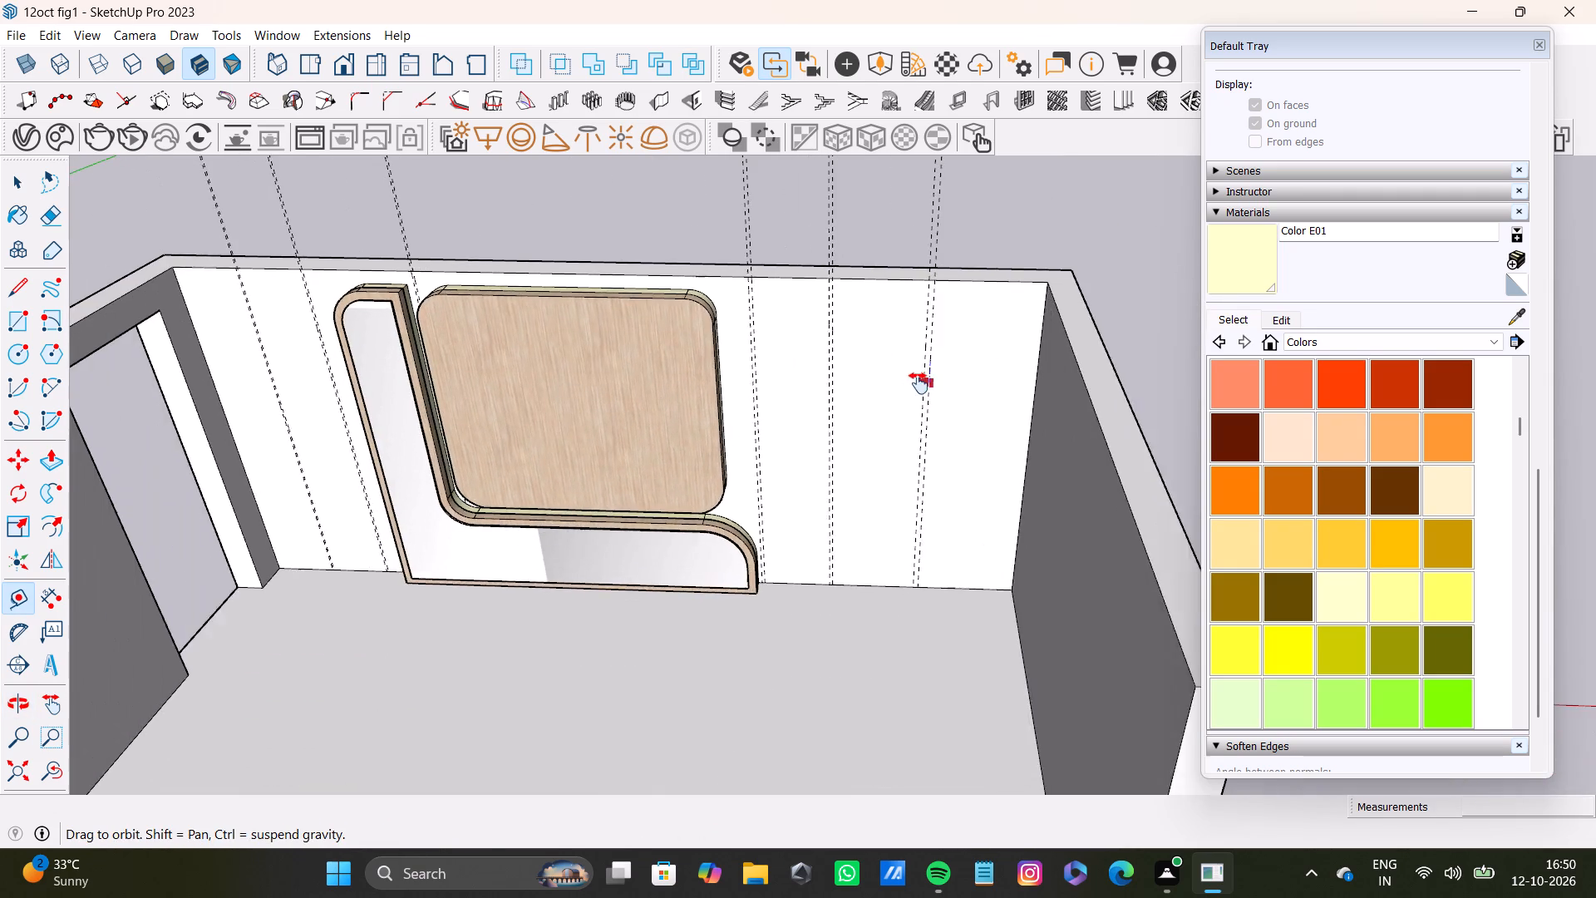
pyautogui.keyDown('shift'); pyautogui.moveTo(919, 383); pyautogui.dragTo(897, 396, button='middle'); pyautogui.keyUp('shift')
pyautogui.keyDown('shift'); pyautogui.scroll(7, 977, 435); pyautogui.keyUp('shift')
pyautogui.click(1036, 430)
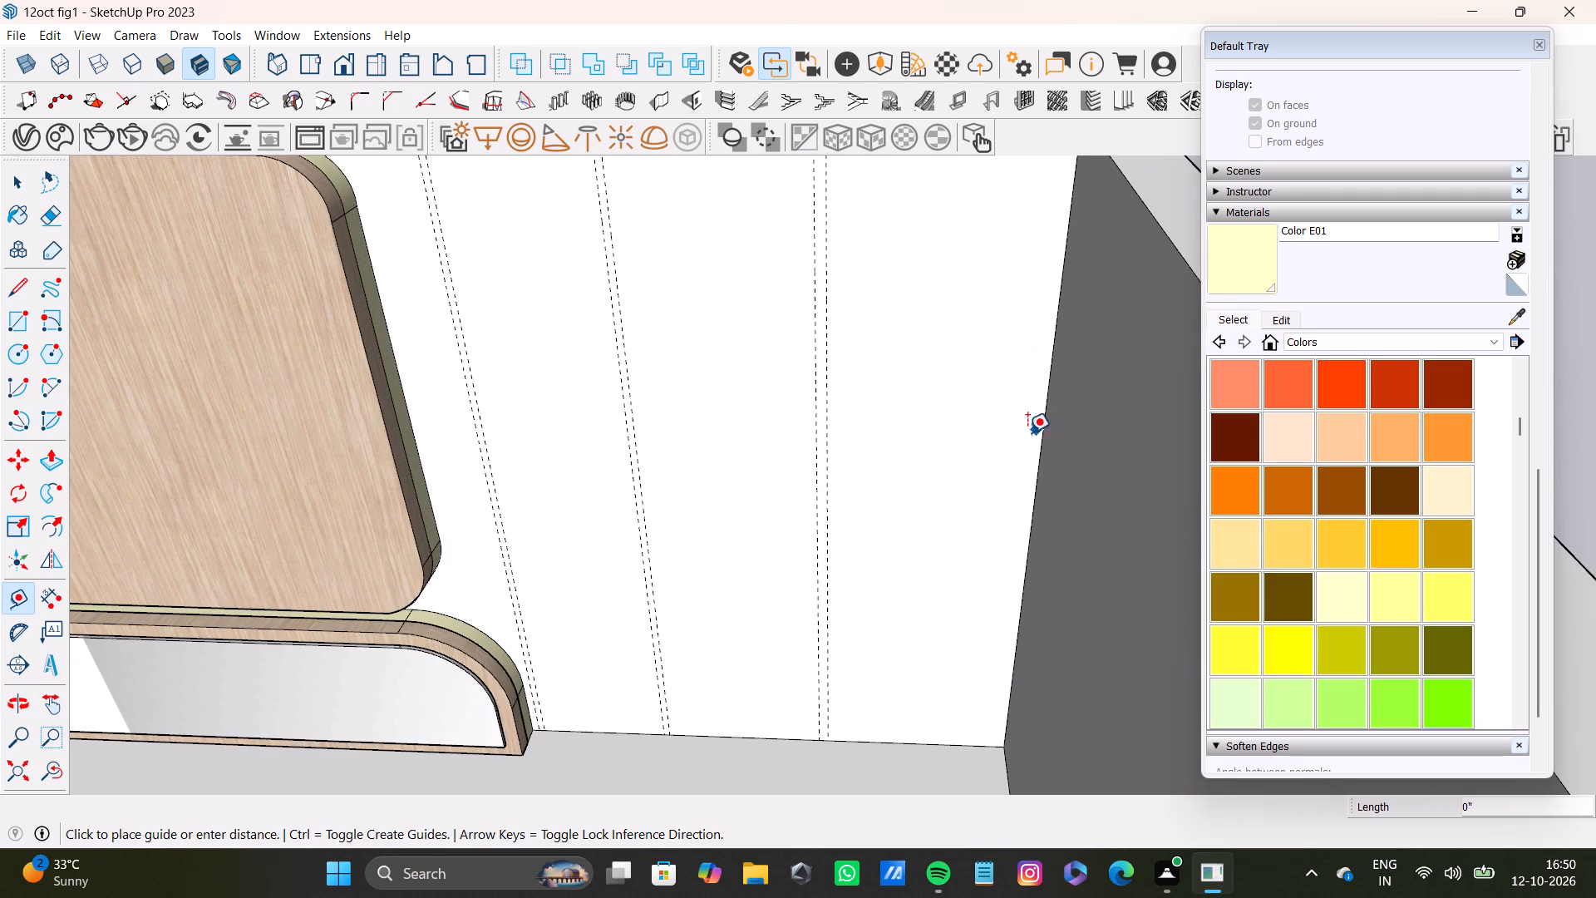
pyautogui.press('space')
pyautogui.press('t')
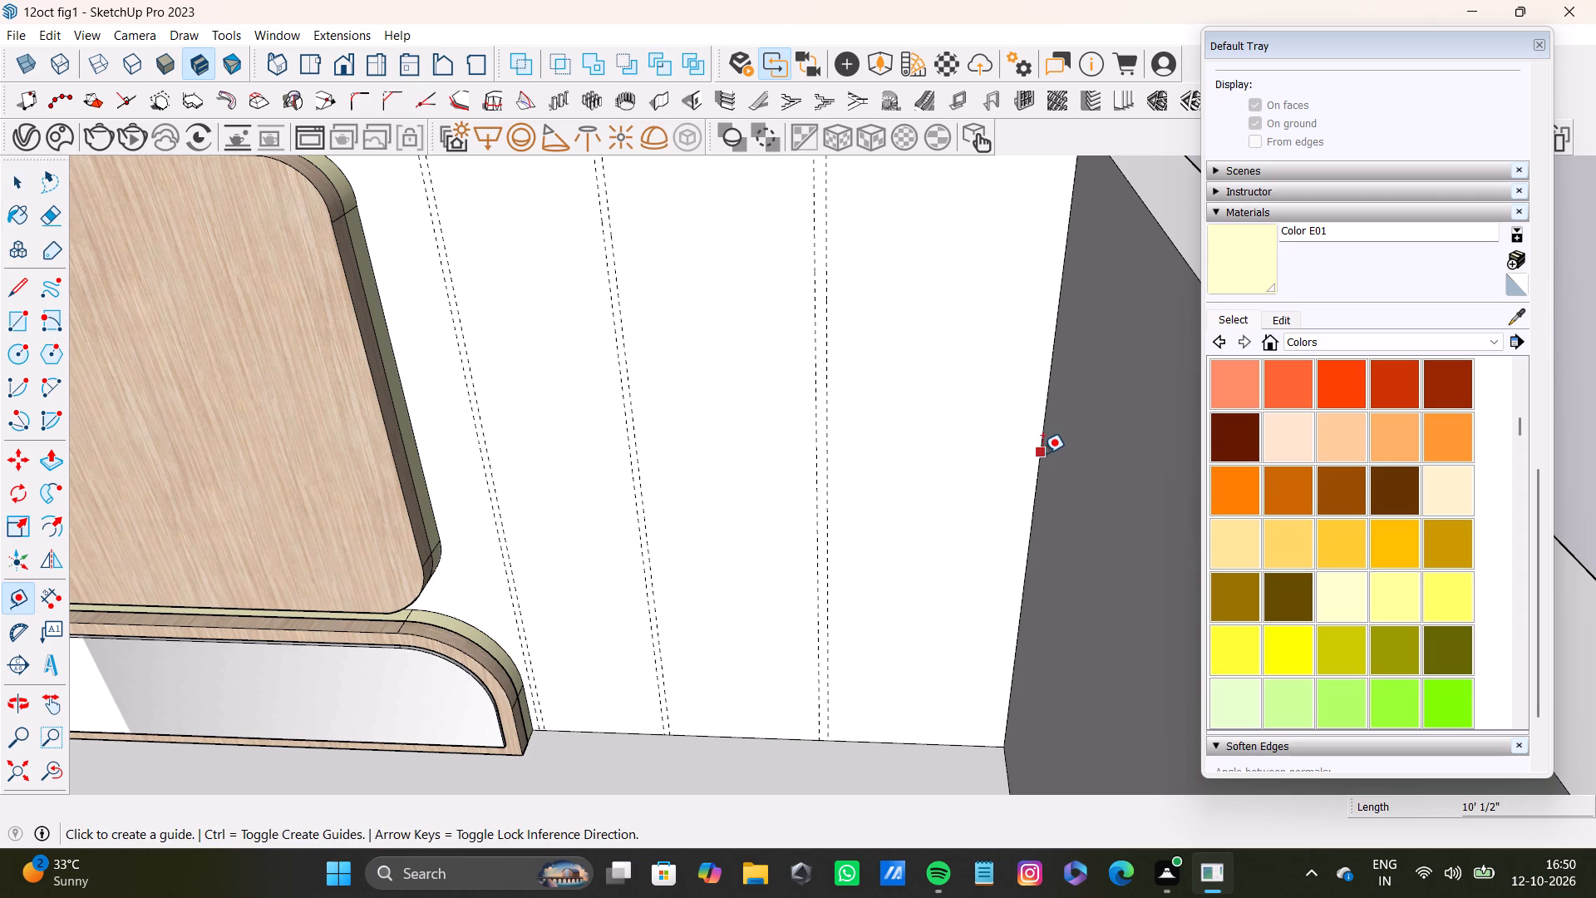
pyautogui.click(1041, 454)
pyautogui.scroll(-3, 990, 429)
pyautogui.keyDown('shift'); pyautogui.moveTo(995, 418); pyautogui.dragTo(993, 392, button='middle'); pyautogui.keyUp('shift')
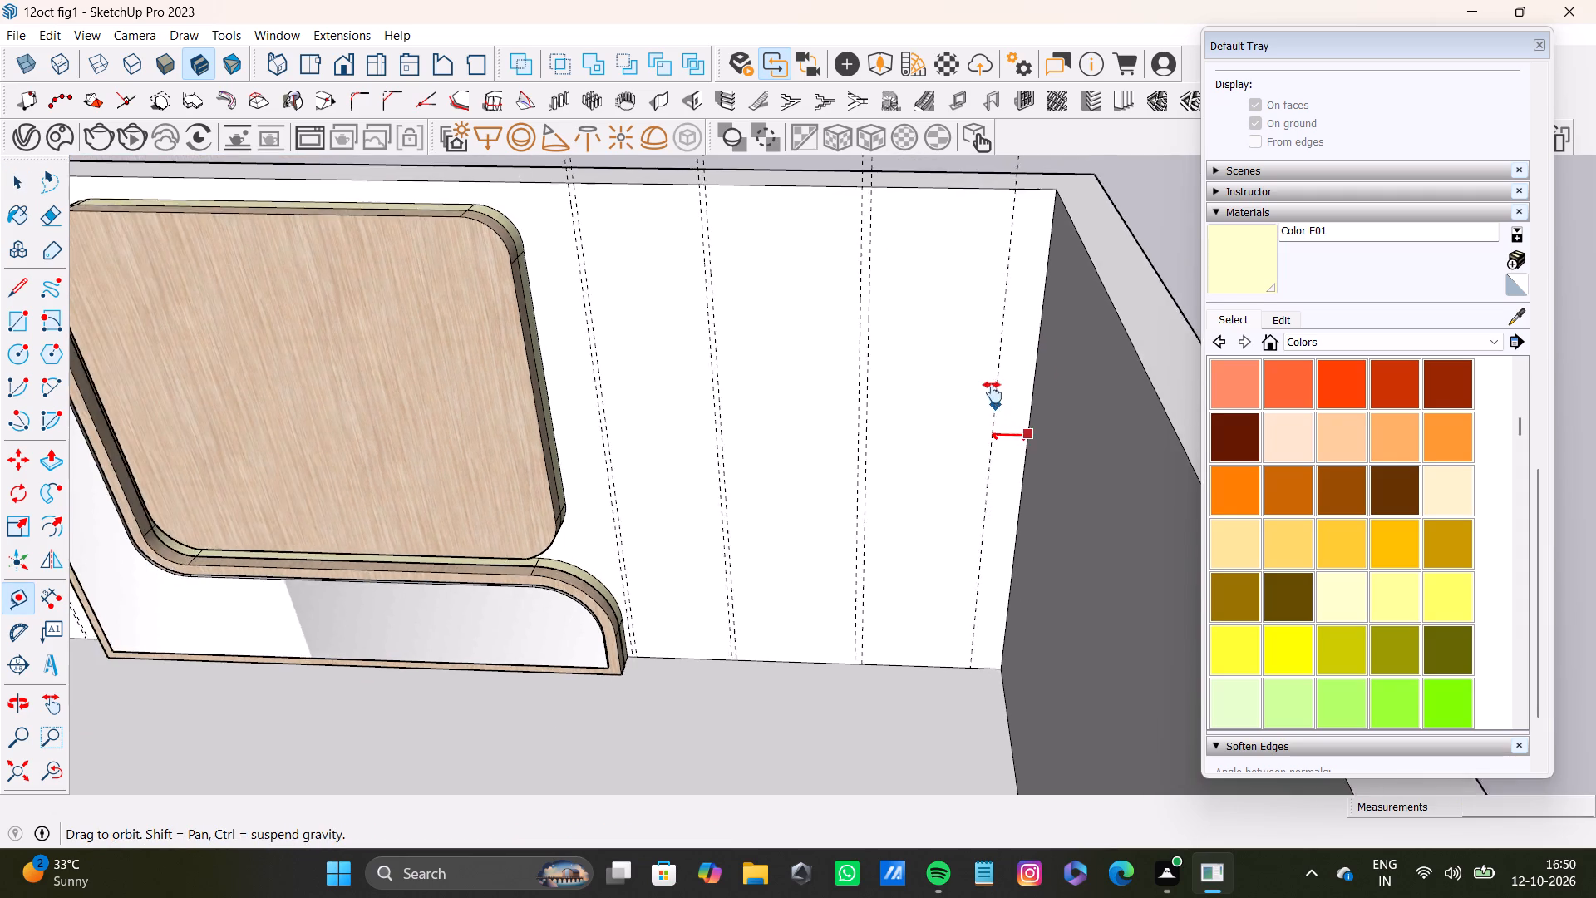
pyautogui.keyDown('shift'); pyautogui.moveTo(993, 392); pyautogui.dragTo(968, 357, button='middle'); pyautogui.keyUp('shift')
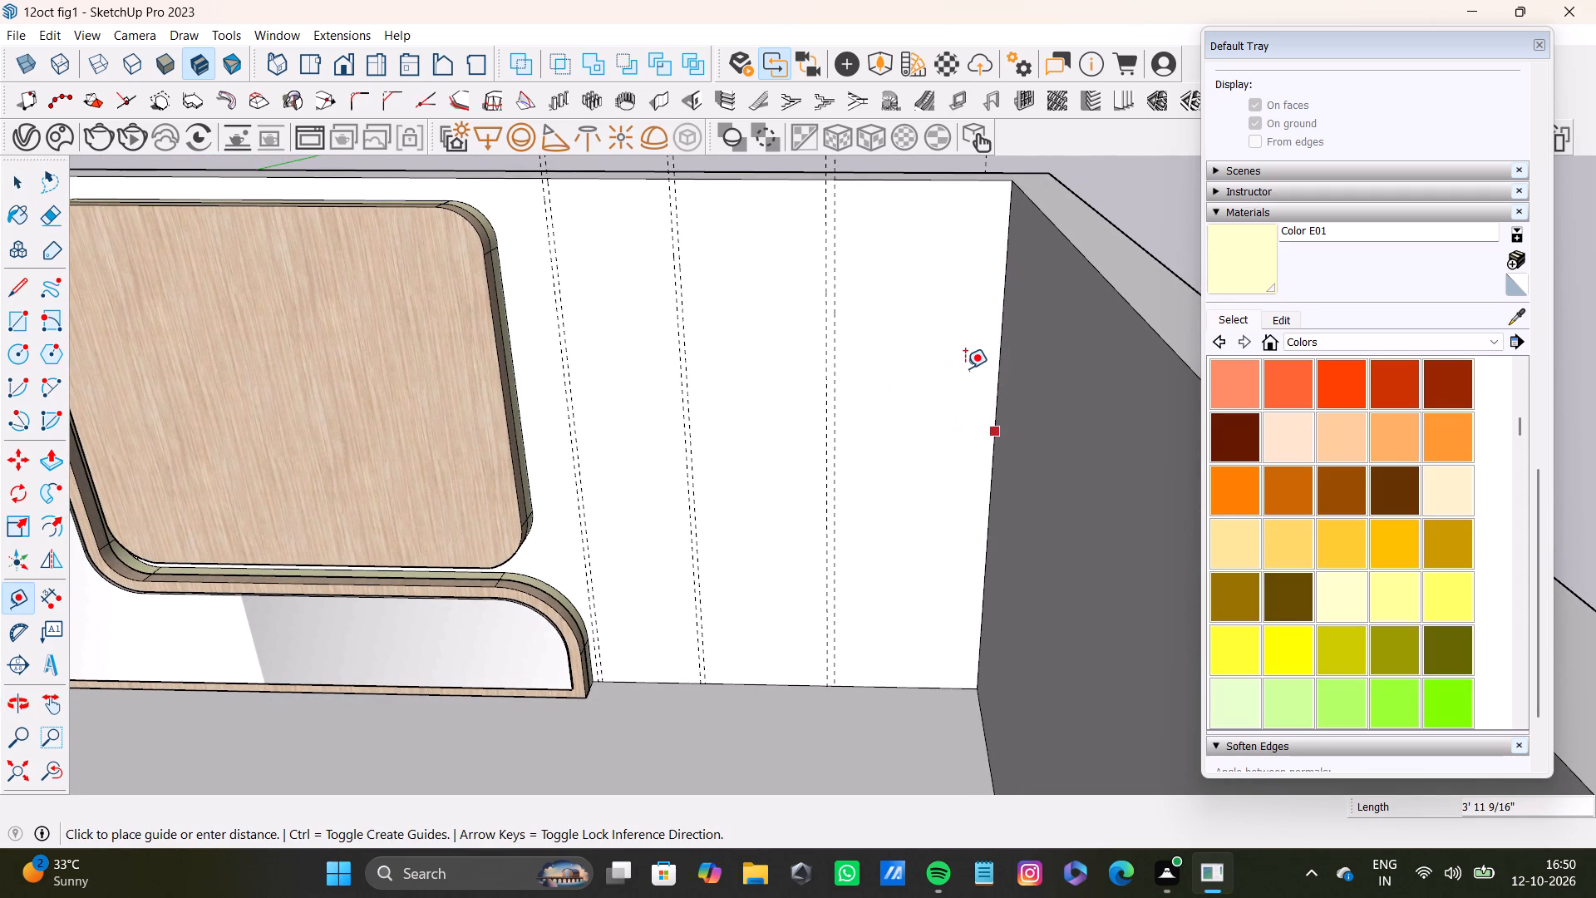
pyautogui.click(973, 421)
# Add a parallel guide about 1 3/16" from the far-corner guide, towards the corner, to form a pair.
pyautogui.click(973, 427)
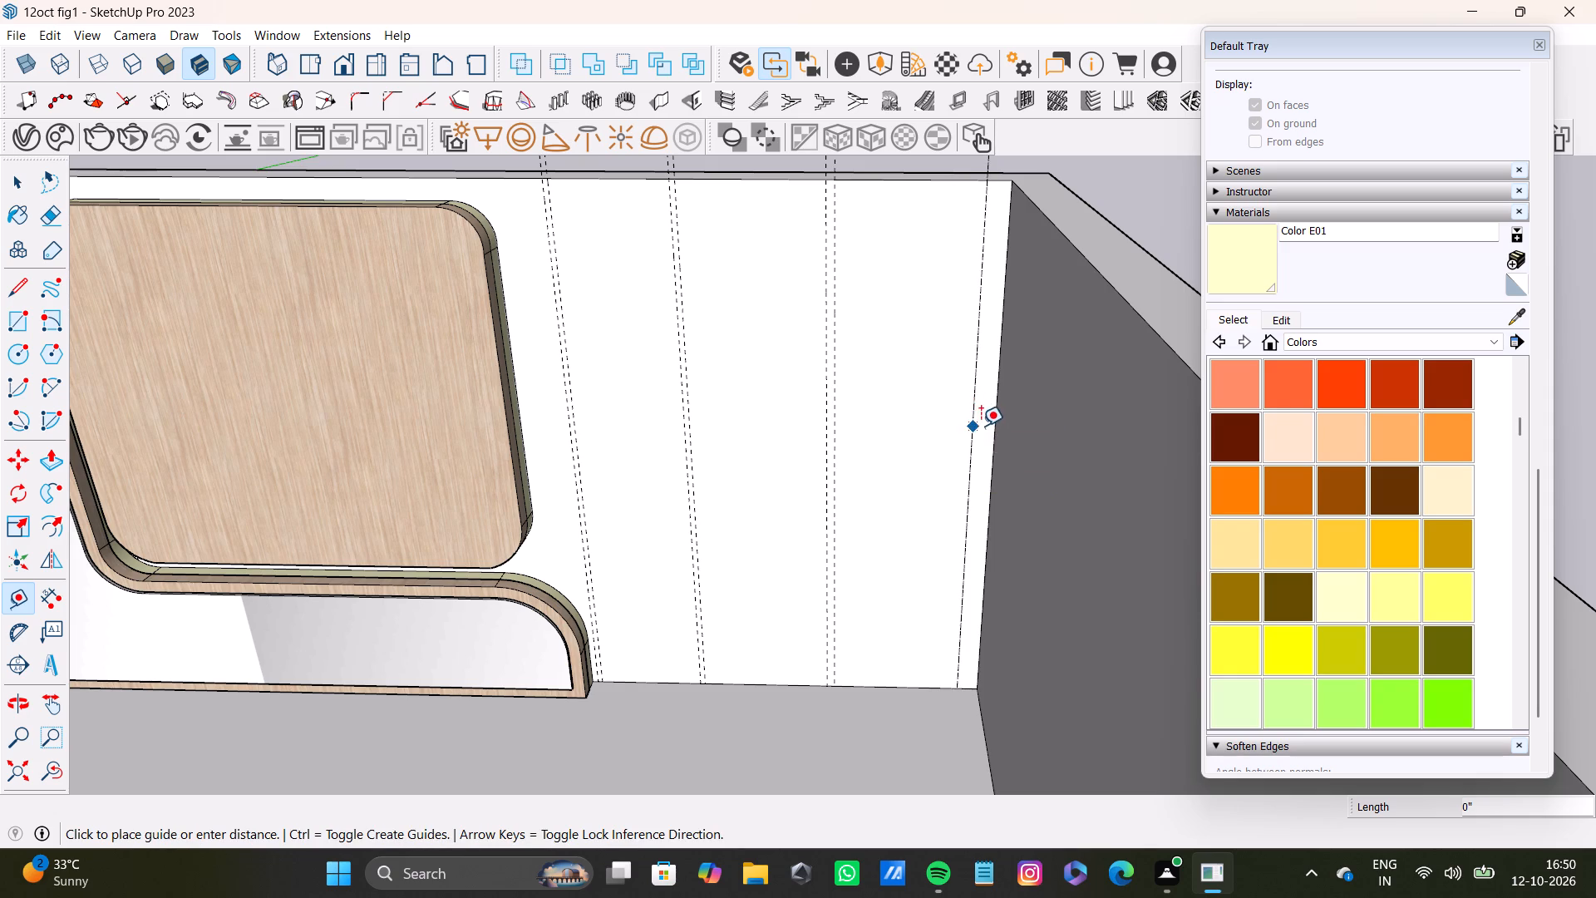
pyautogui.scroll(10, 973, 416)
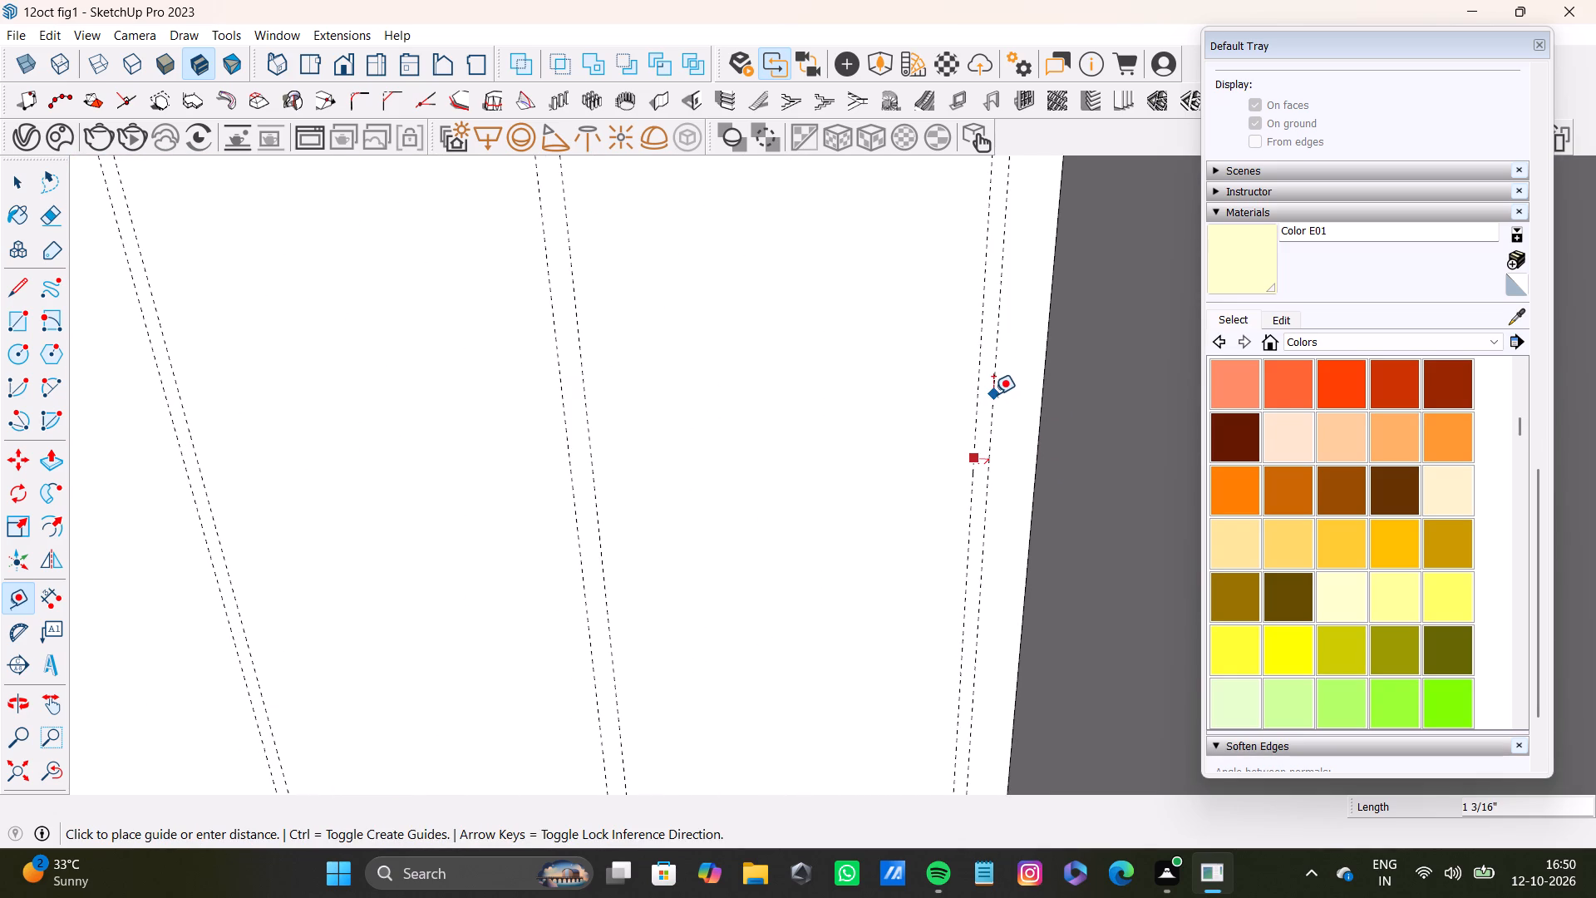
pyautogui.click(993, 392)
# Delete the guide nearer the door opening from the outermost guide pair on the L-shaped mirror's side.
pyautogui.scroll(-13, 974, 397)
pyautogui.keyDown('shift'); pyautogui.moveTo(914, 438); pyautogui.dragTo(1118, 392, button='middle'); pyautogui.keyUp('shift')
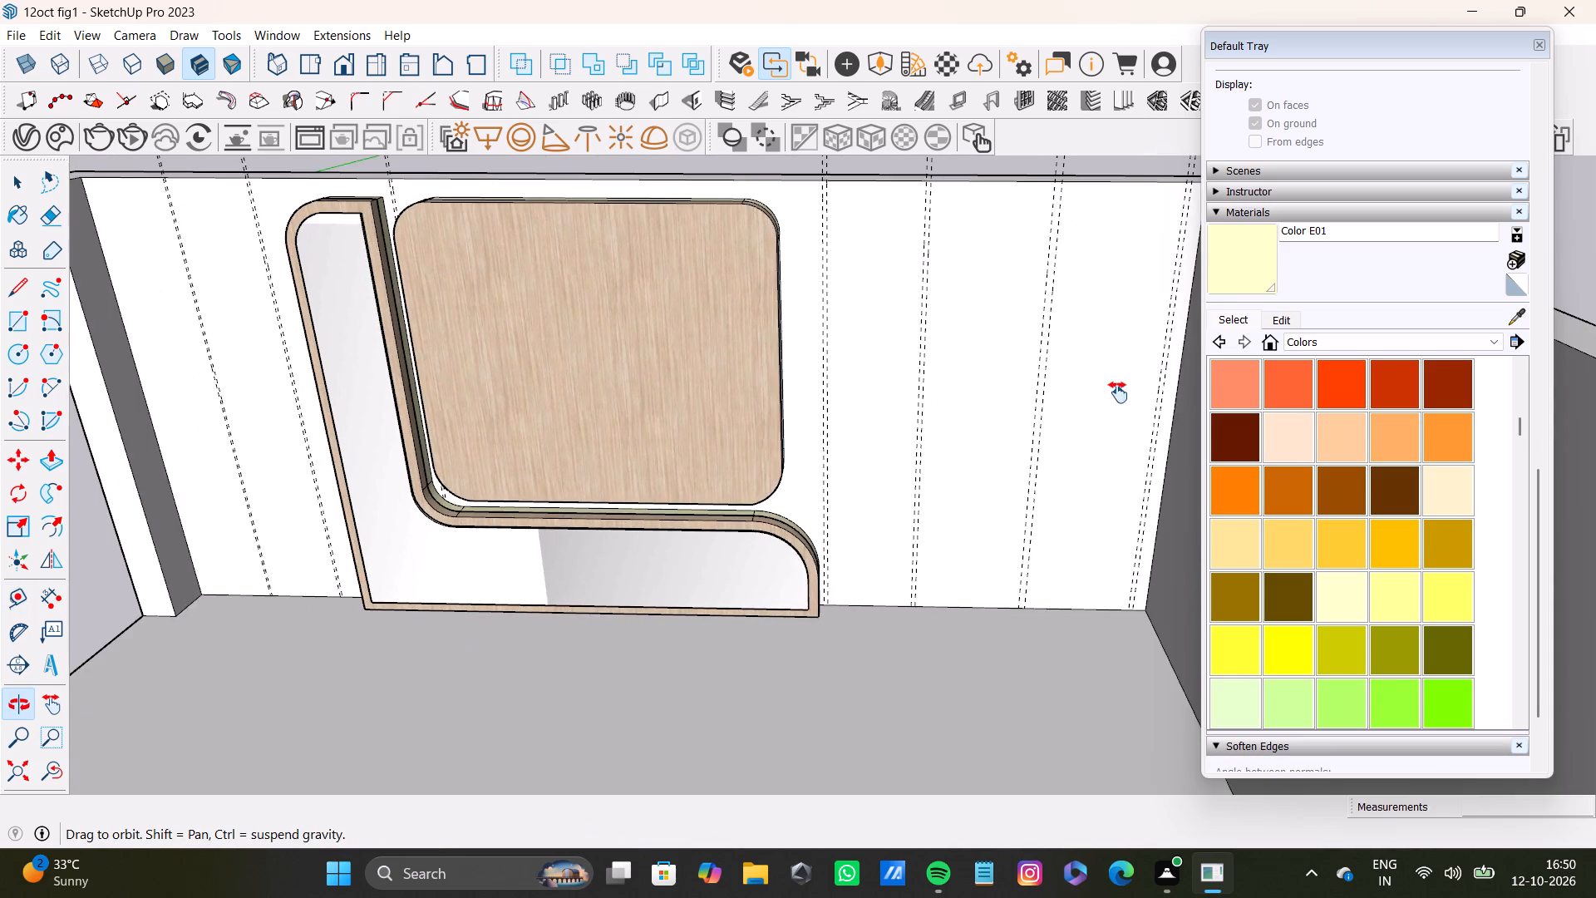
pyautogui.keyDown('shift'); pyautogui.moveTo(1118, 392); pyautogui.dragTo(1111, 337, button='middle'); pyautogui.keyUp('shift')
pyautogui.keyDown('shift'); pyautogui.scroll(-4, 903, 391); pyautogui.keyUp('shift')
pyautogui.keyDown('shift'); pyautogui.moveTo(875, 395); pyautogui.dragTo(1119, 363, button='middle'); pyautogui.keyUp('shift')
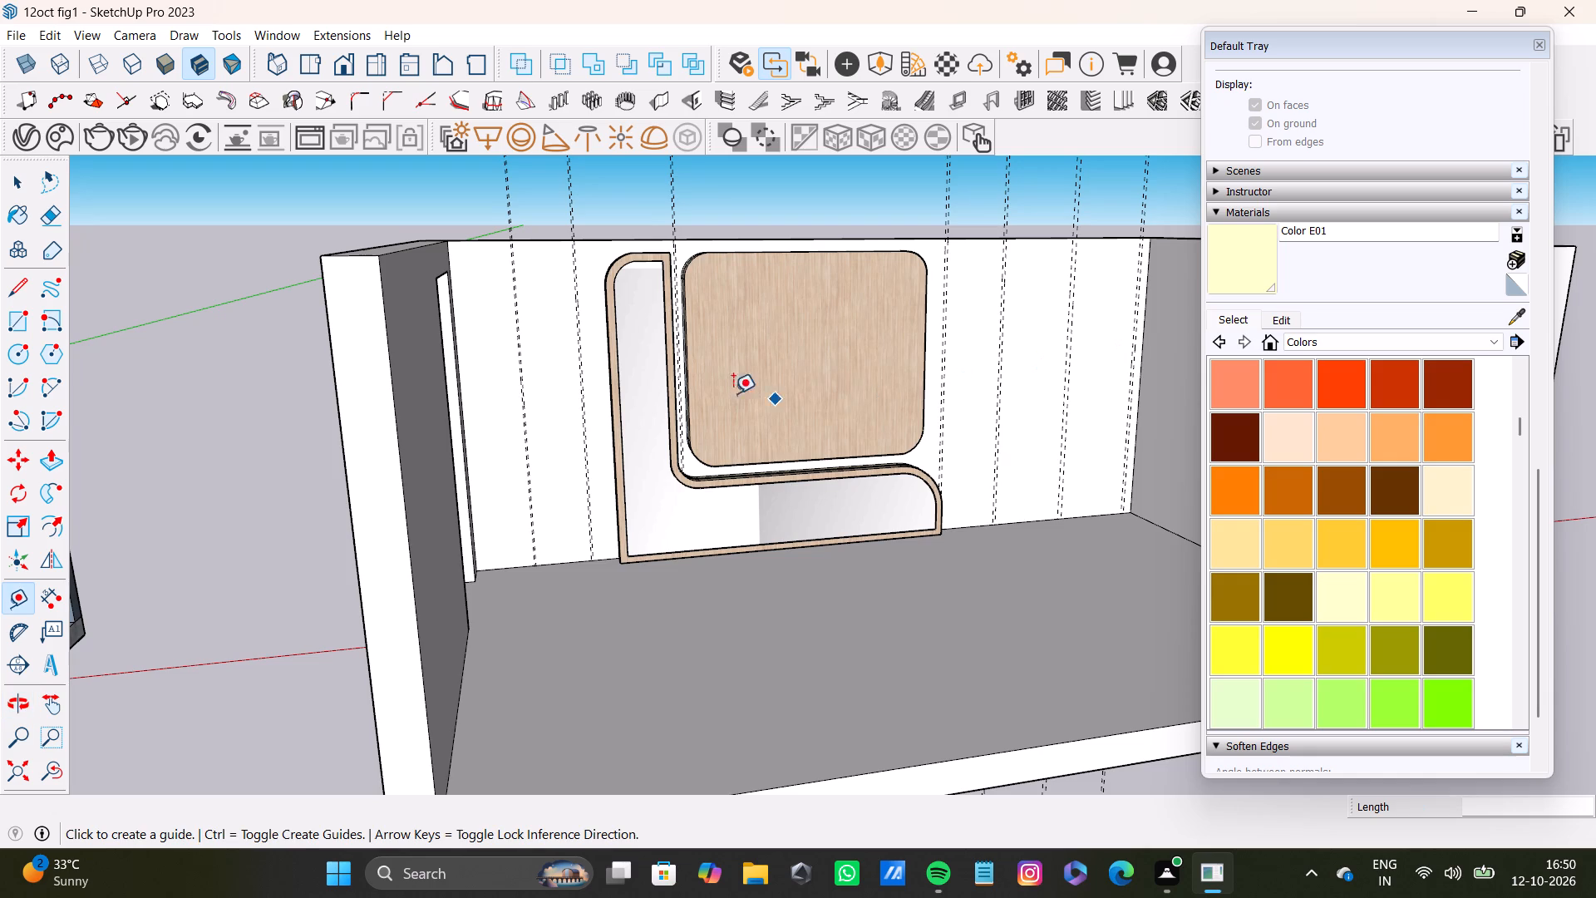
pyautogui.keyDown('shift'); pyautogui.moveTo(553, 393); pyautogui.dragTo(520, 549, button='middle'); pyautogui.keyUp('shift')
pyautogui.scroll(20, 403, 476)
pyautogui.scroll(2, 403, 476)
pyautogui.press('space')
pyautogui.press('space')
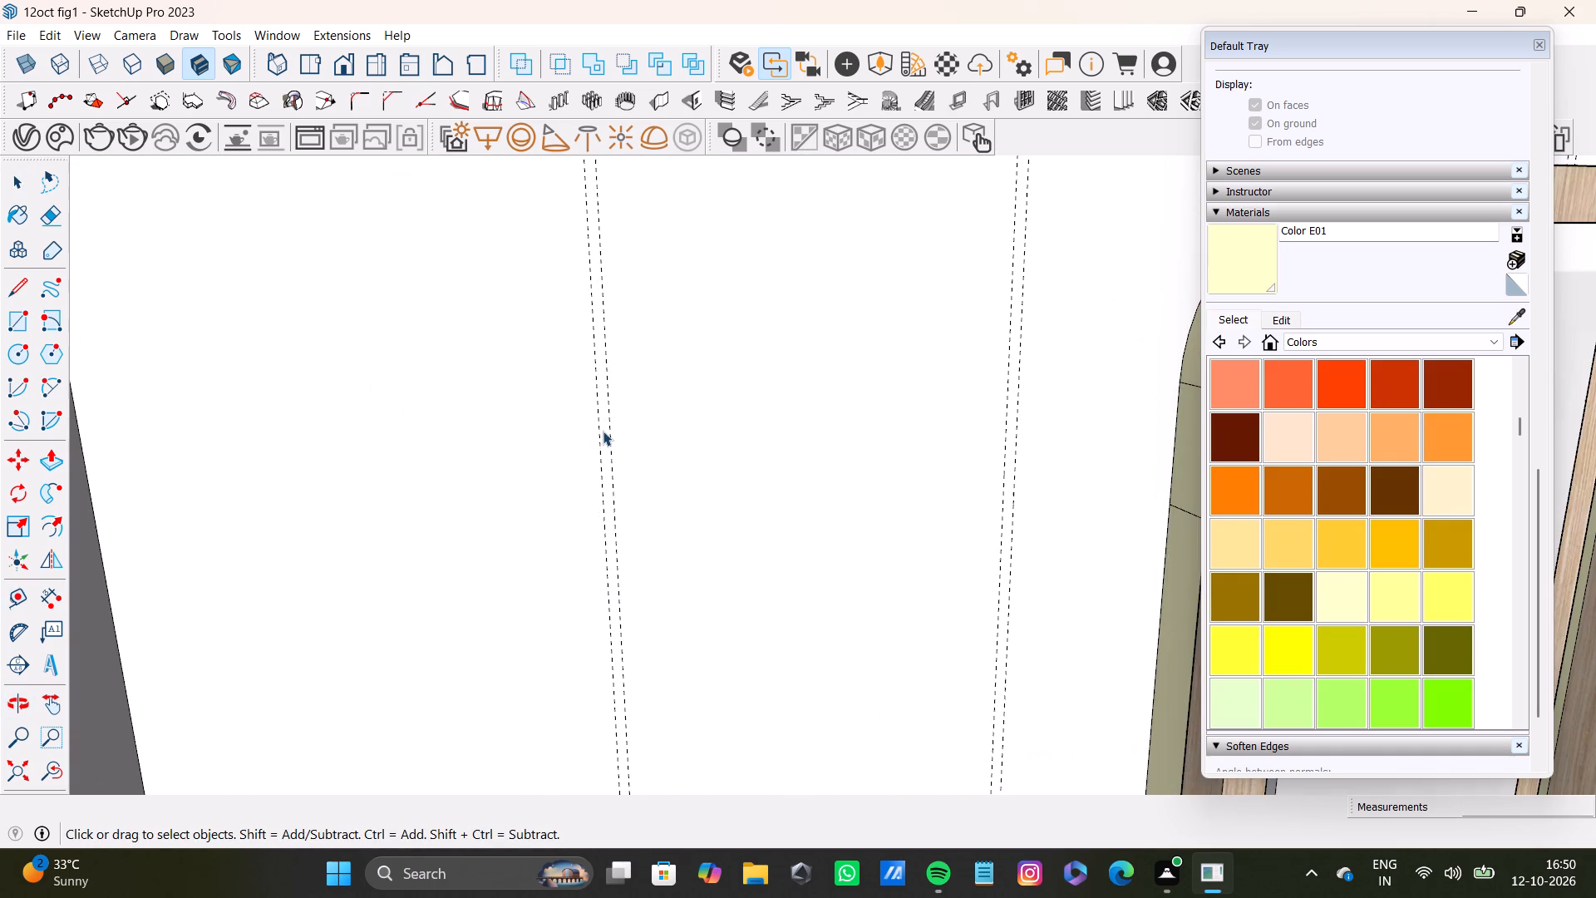
pyautogui.click(601, 485)
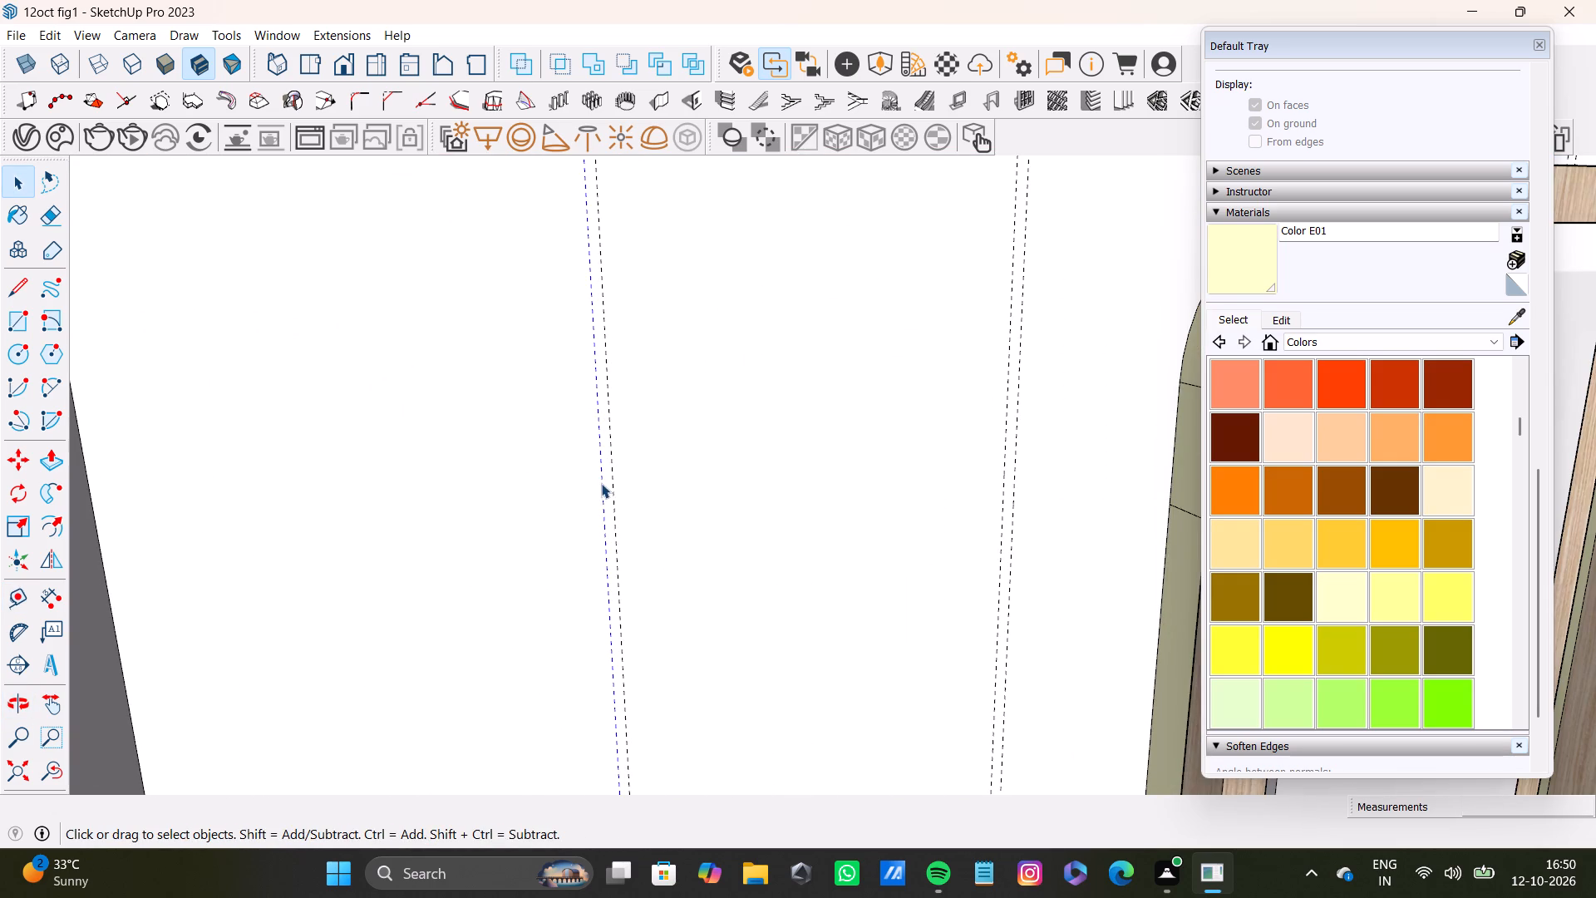
pyautogui.press('Delete')
# Add a replacement parallel guide on the door side of the remaining outermost guide.
pyautogui.scroll(-10, 683, 425)
pyautogui.keyDown('shift'); pyautogui.moveTo(587, 345); pyautogui.dragTo(595, 345, button='middle'); pyautogui.keyUp('shift')
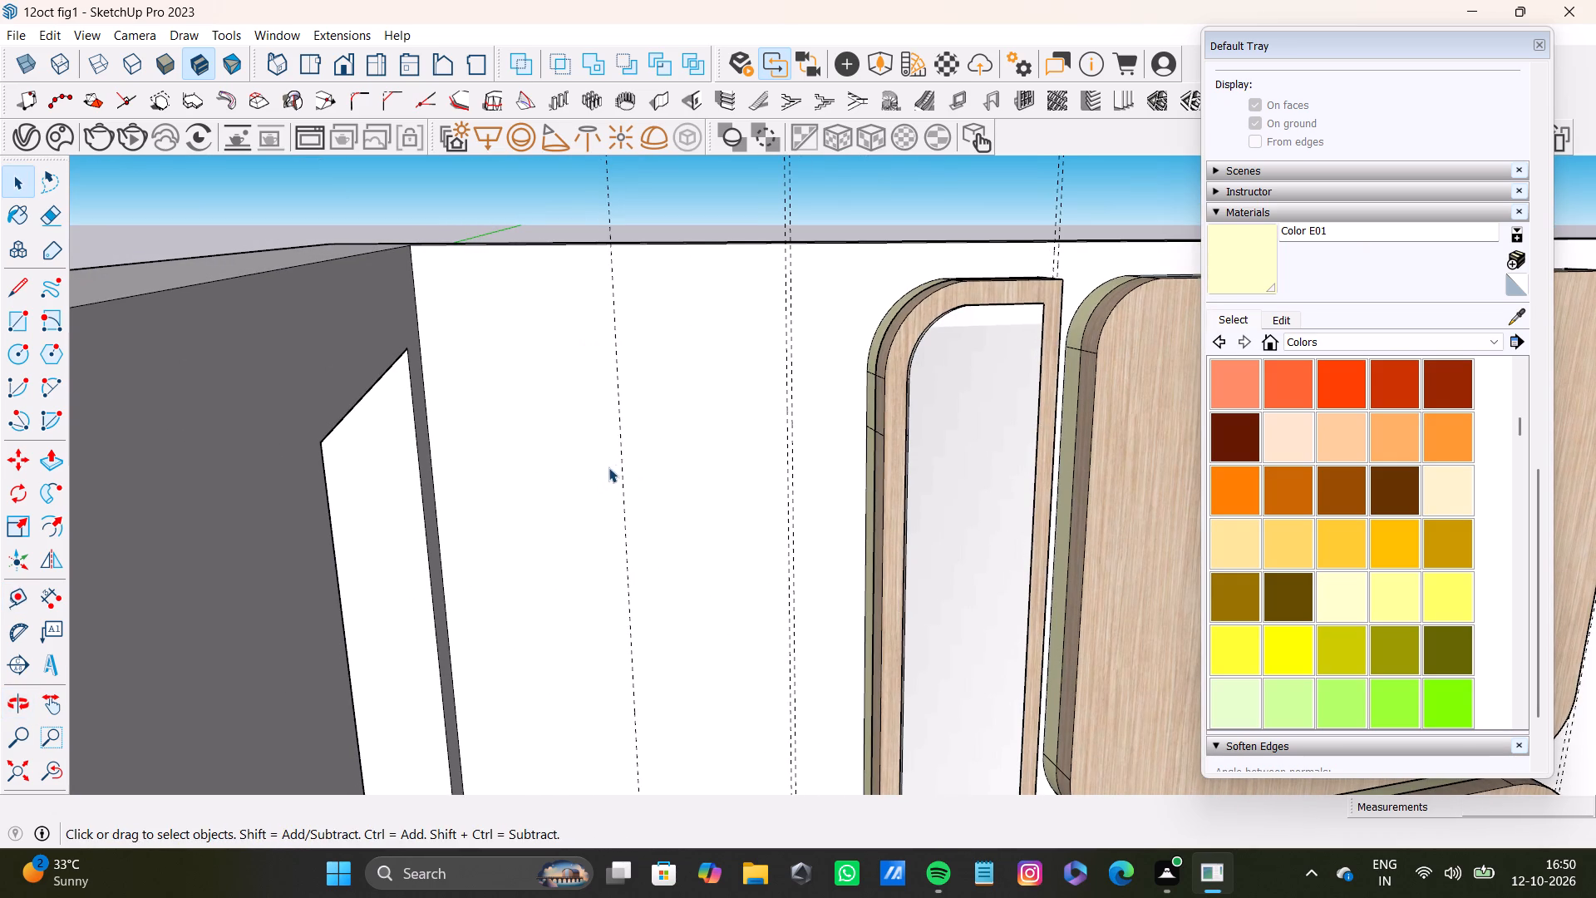
pyautogui.press('t')
pyautogui.scroll(6, 606, 477)
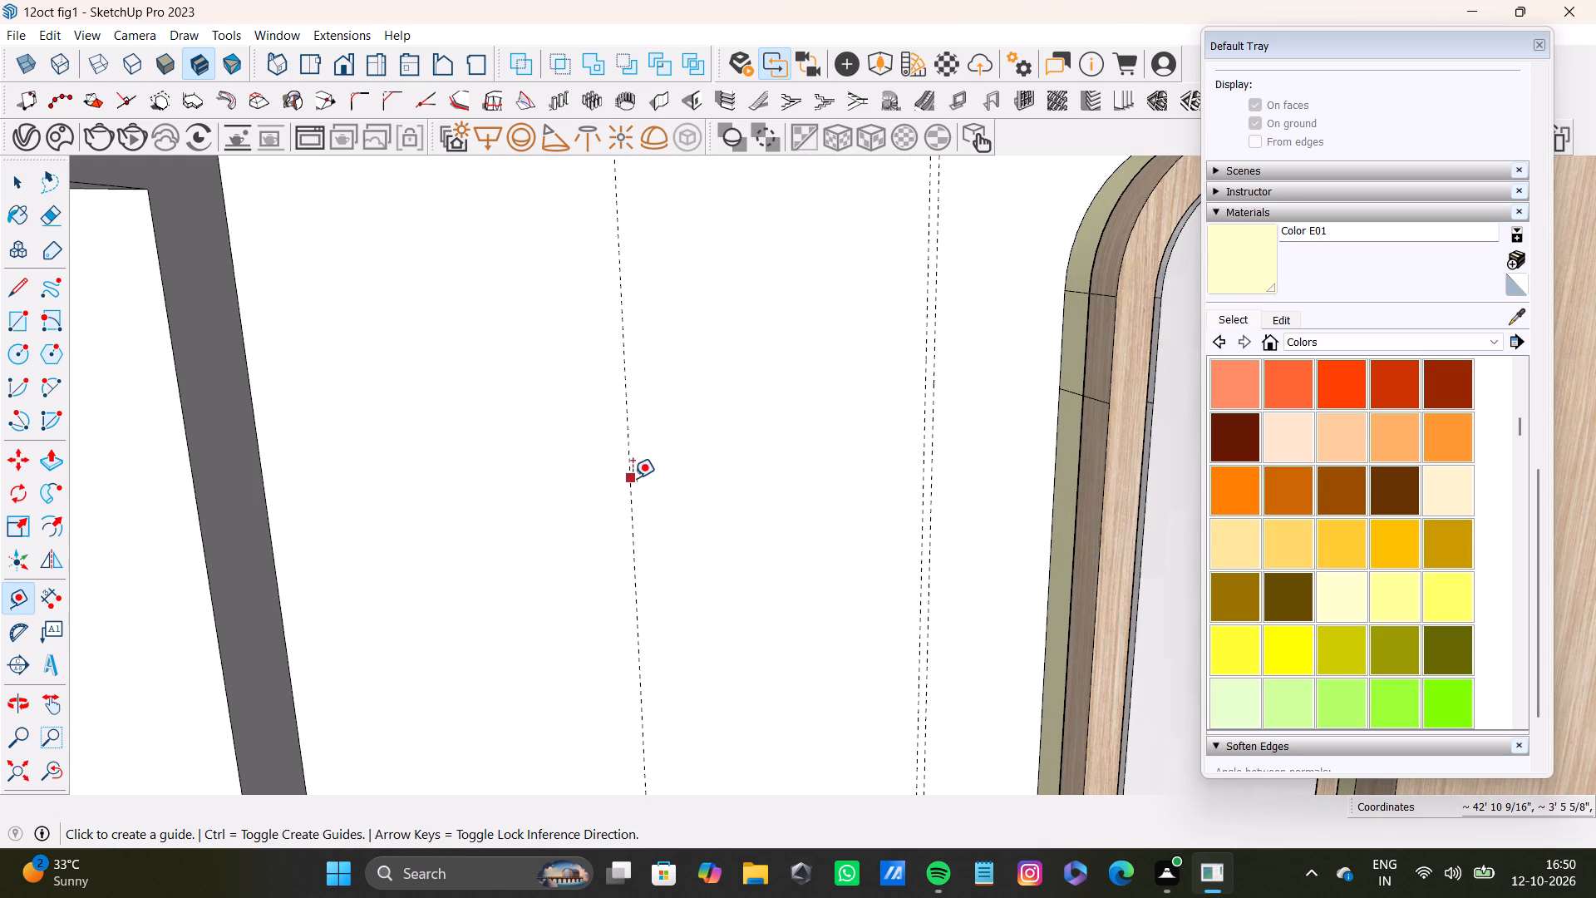
pyautogui.click(633, 478)
pyautogui.click(614, 475)
# Delete the guide nearer the L-shaped mirror panel from the pair beside that panel.
pyautogui.scroll(-5, 607, 481)
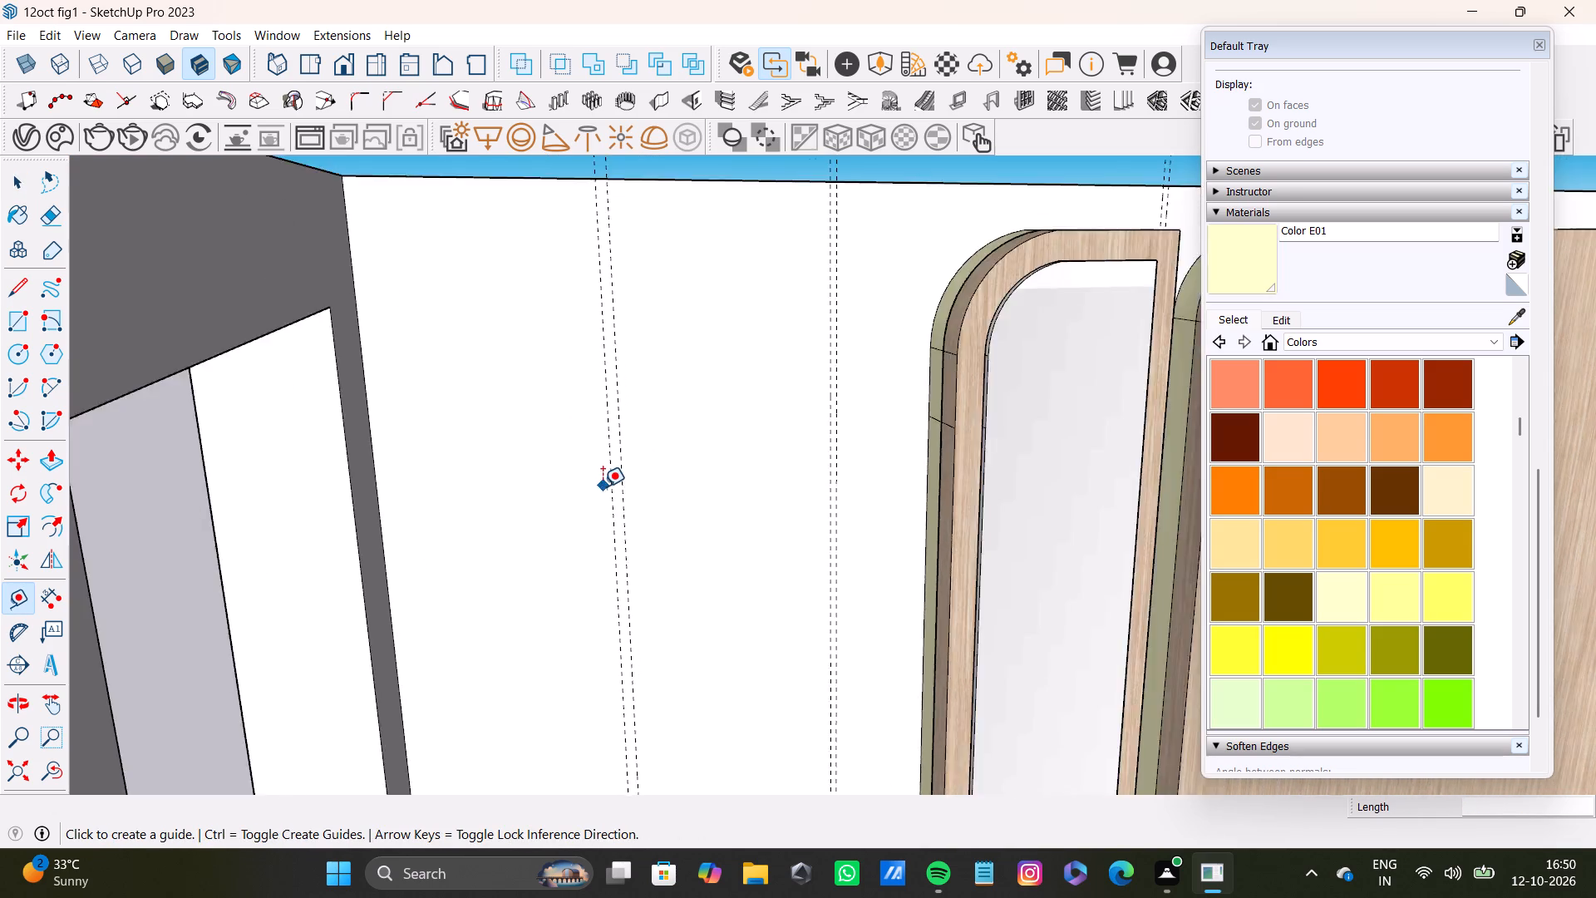
pyautogui.scroll(-2, 603, 486)
pyautogui.keyDown('shift'); pyautogui.moveTo(606, 484); pyautogui.dragTo(554, 511, button='middle'); pyautogui.keyUp('shift')
pyautogui.scroll(10, 771, 469)
pyautogui.press('space')
pyautogui.click(749, 467)
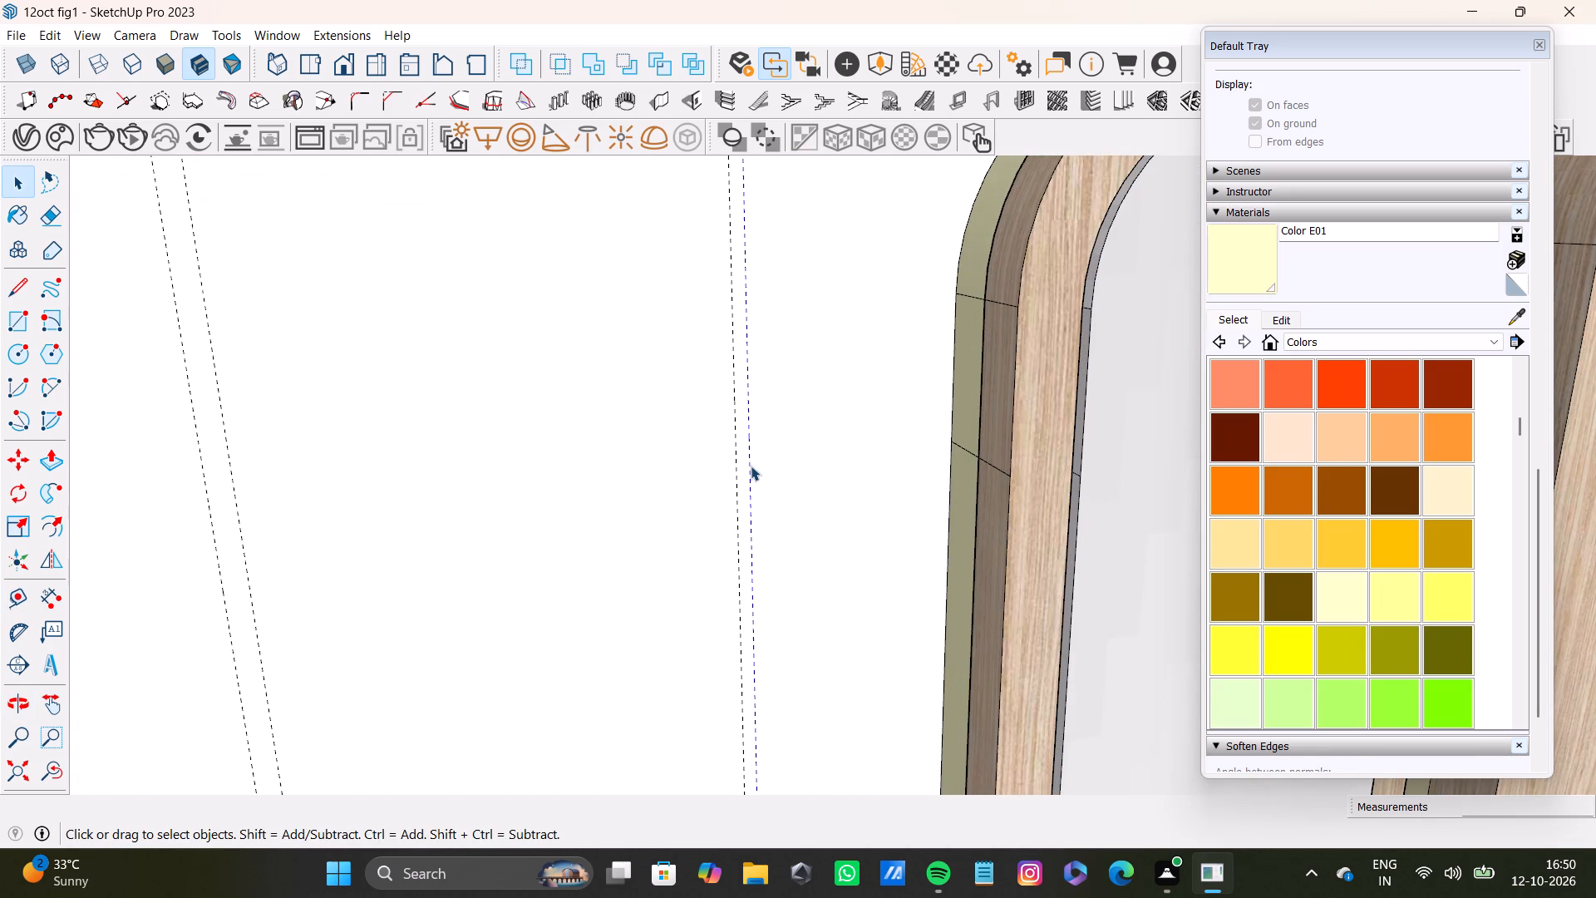
pyautogui.press('Delete')
# Place a replacement guide about 3/8" from the remaining guide beside the L-shaped mirror, on the mirror's side.
pyautogui.press('t')
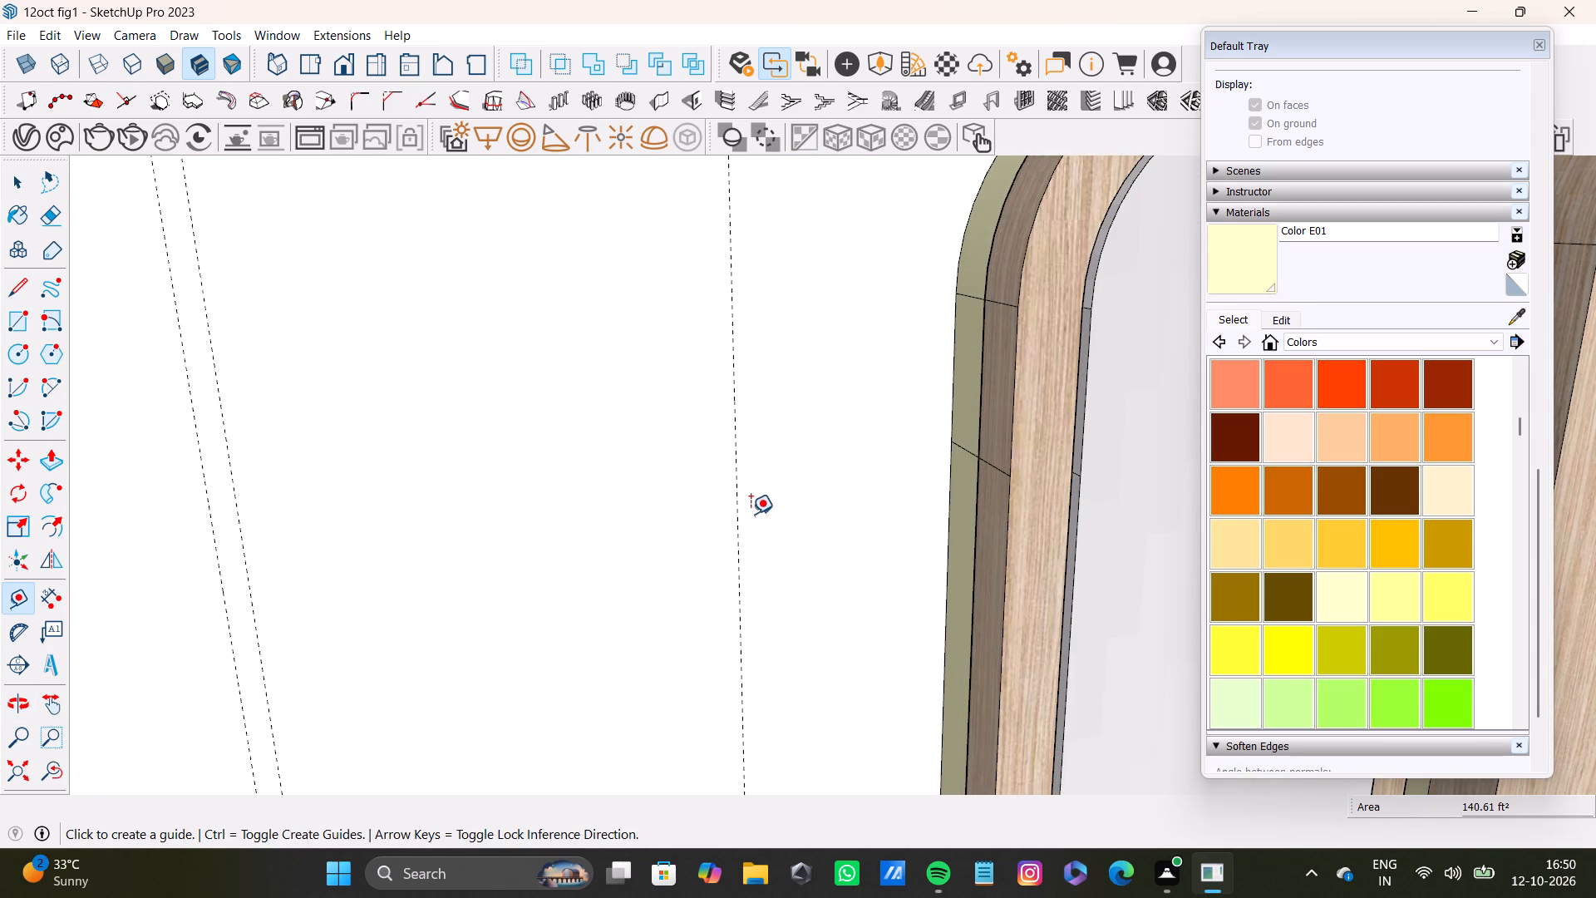
pyautogui.click(738, 525)
pyautogui.scroll(8, 756, 519)
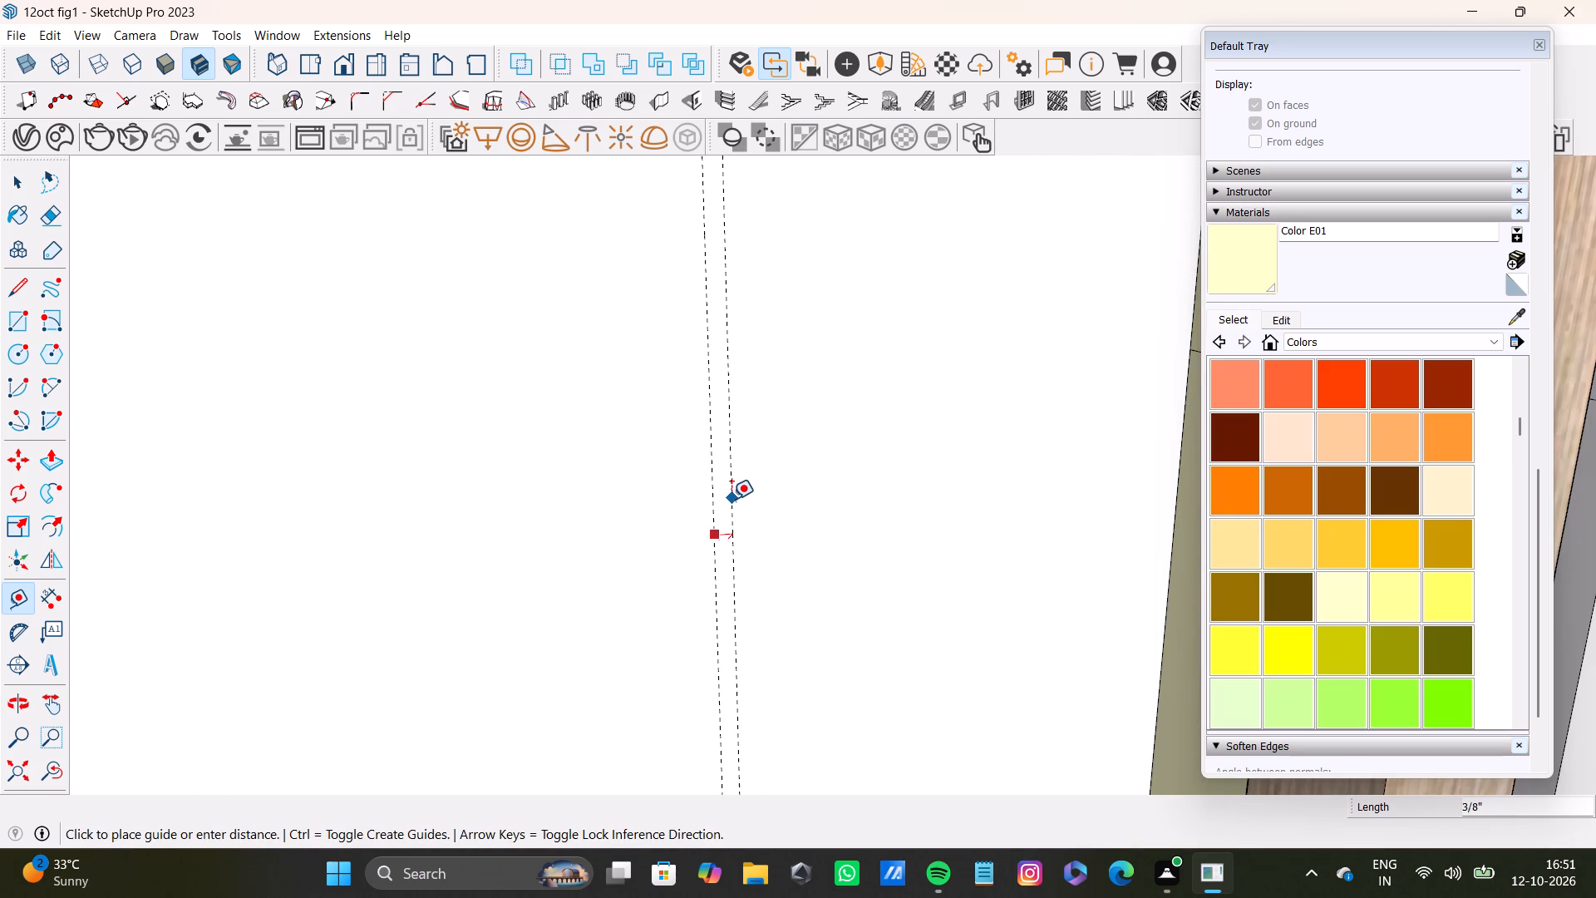
pyautogui.click(732, 499)
# Draw a narrow rectangle between the door-side guide pair, from the wall's top edge down to the floor.
pyautogui.scroll(-20, 721, 518)
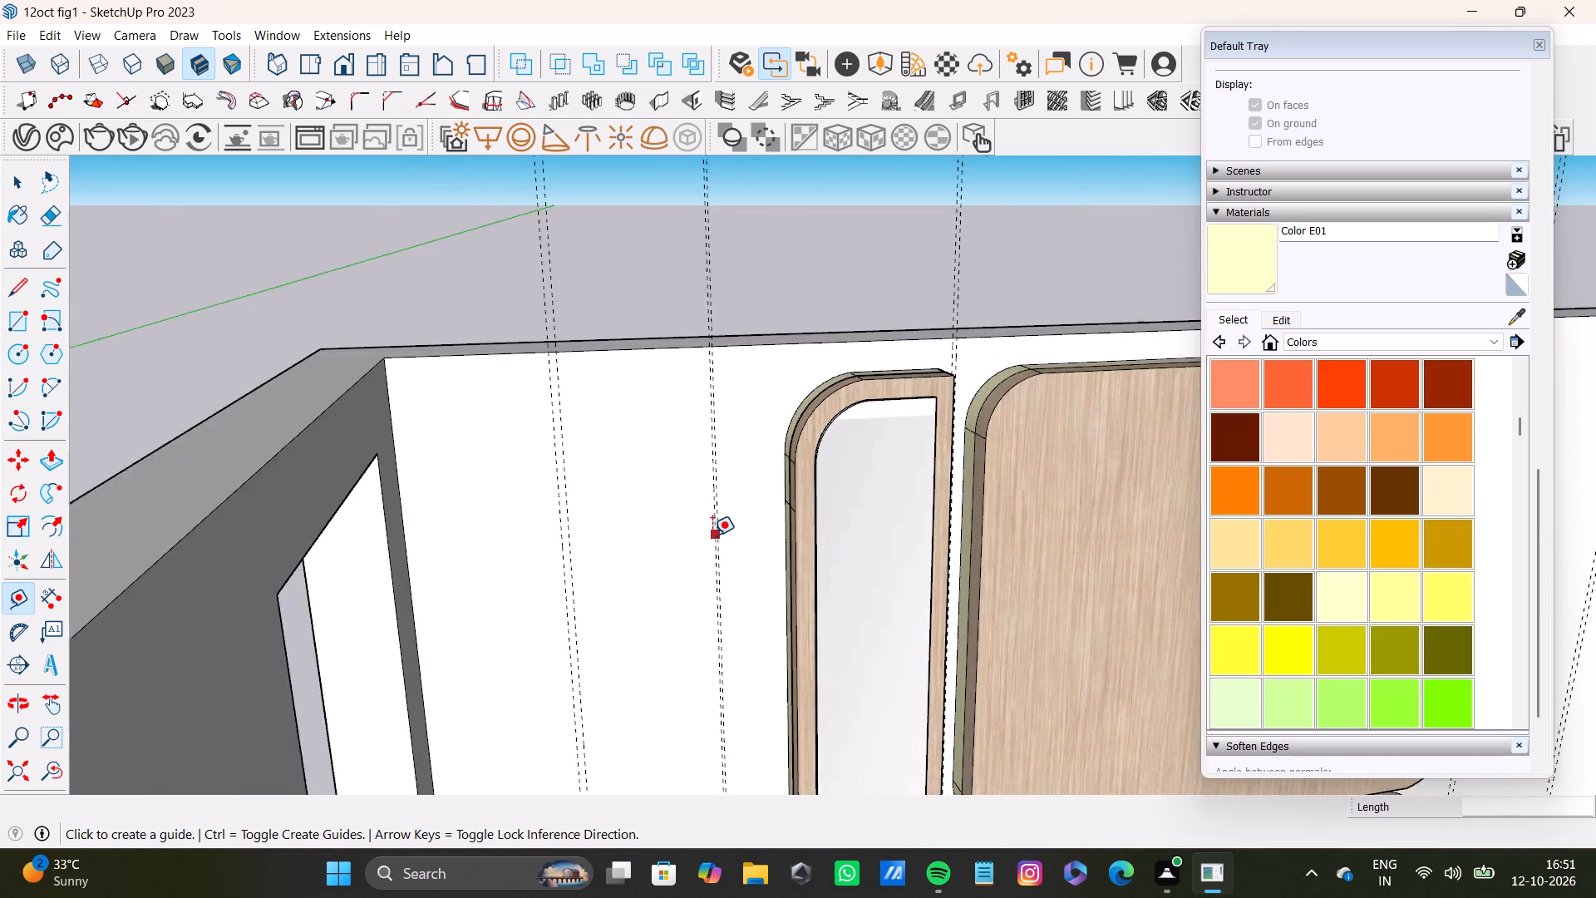
pyautogui.scroll(-5, 712, 535)
pyautogui.moveTo(732, 541); pyautogui.dragTo(603, 469, button='middle')
pyautogui.scroll(-9, 644, 514)
pyautogui.keyDown('shift'); pyautogui.moveTo(616, 538); pyautogui.dragTo(505, 511, button='middle'); pyautogui.keyUp('shift')
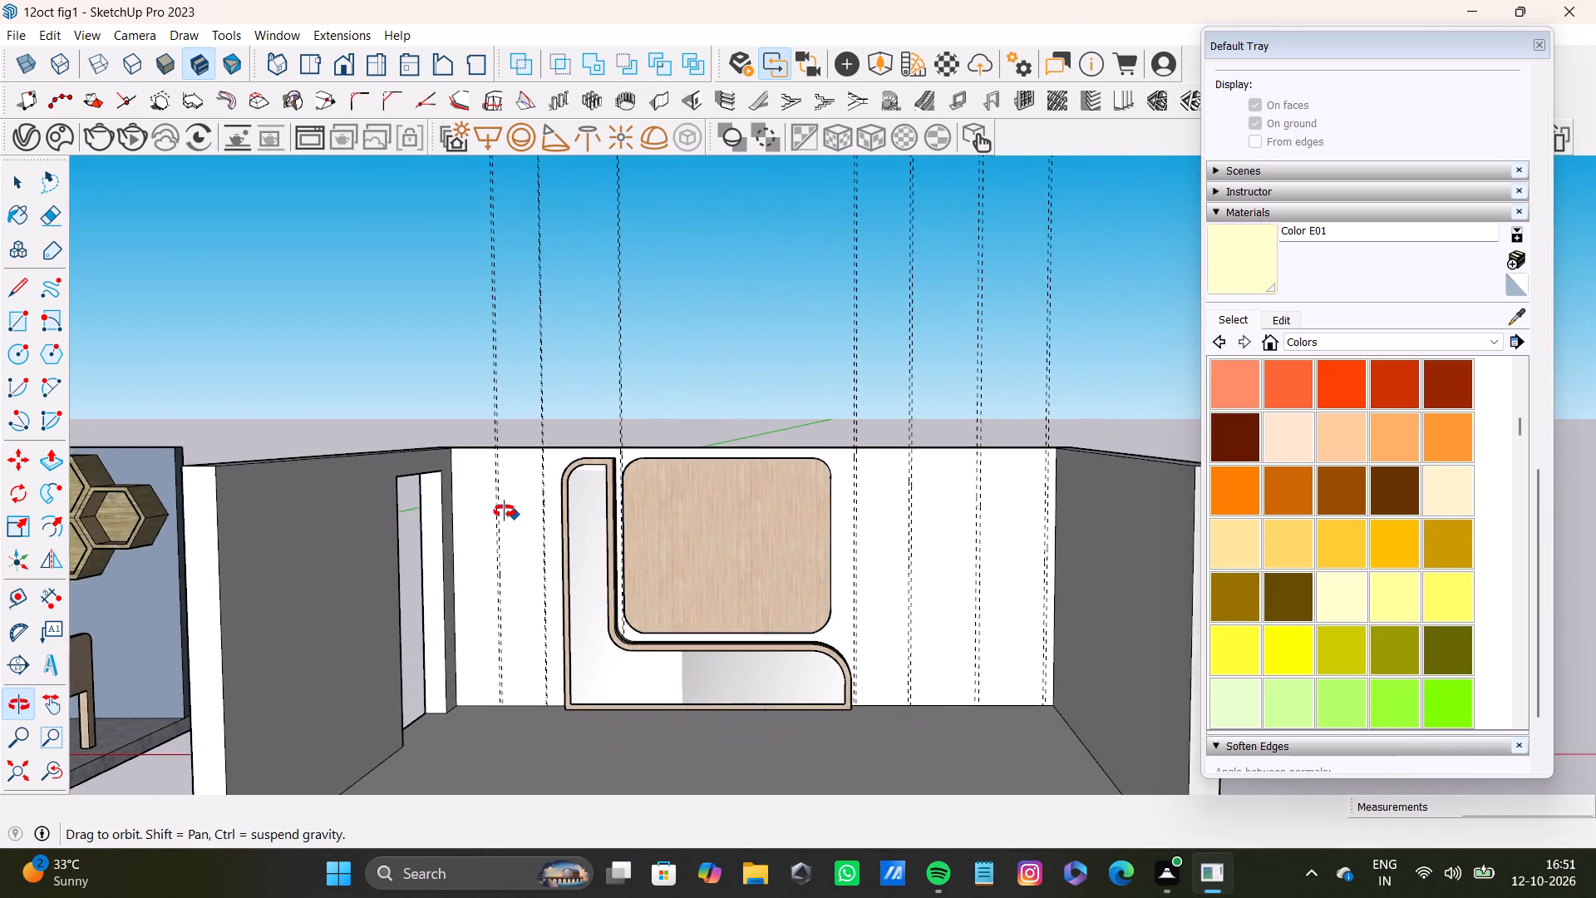
pyautogui.keyDown('shift'); pyautogui.moveTo(505, 511); pyautogui.dragTo(492, 652, button='middle'); pyautogui.keyUp('shift')
pyautogui.scroll(14, 479, 521)
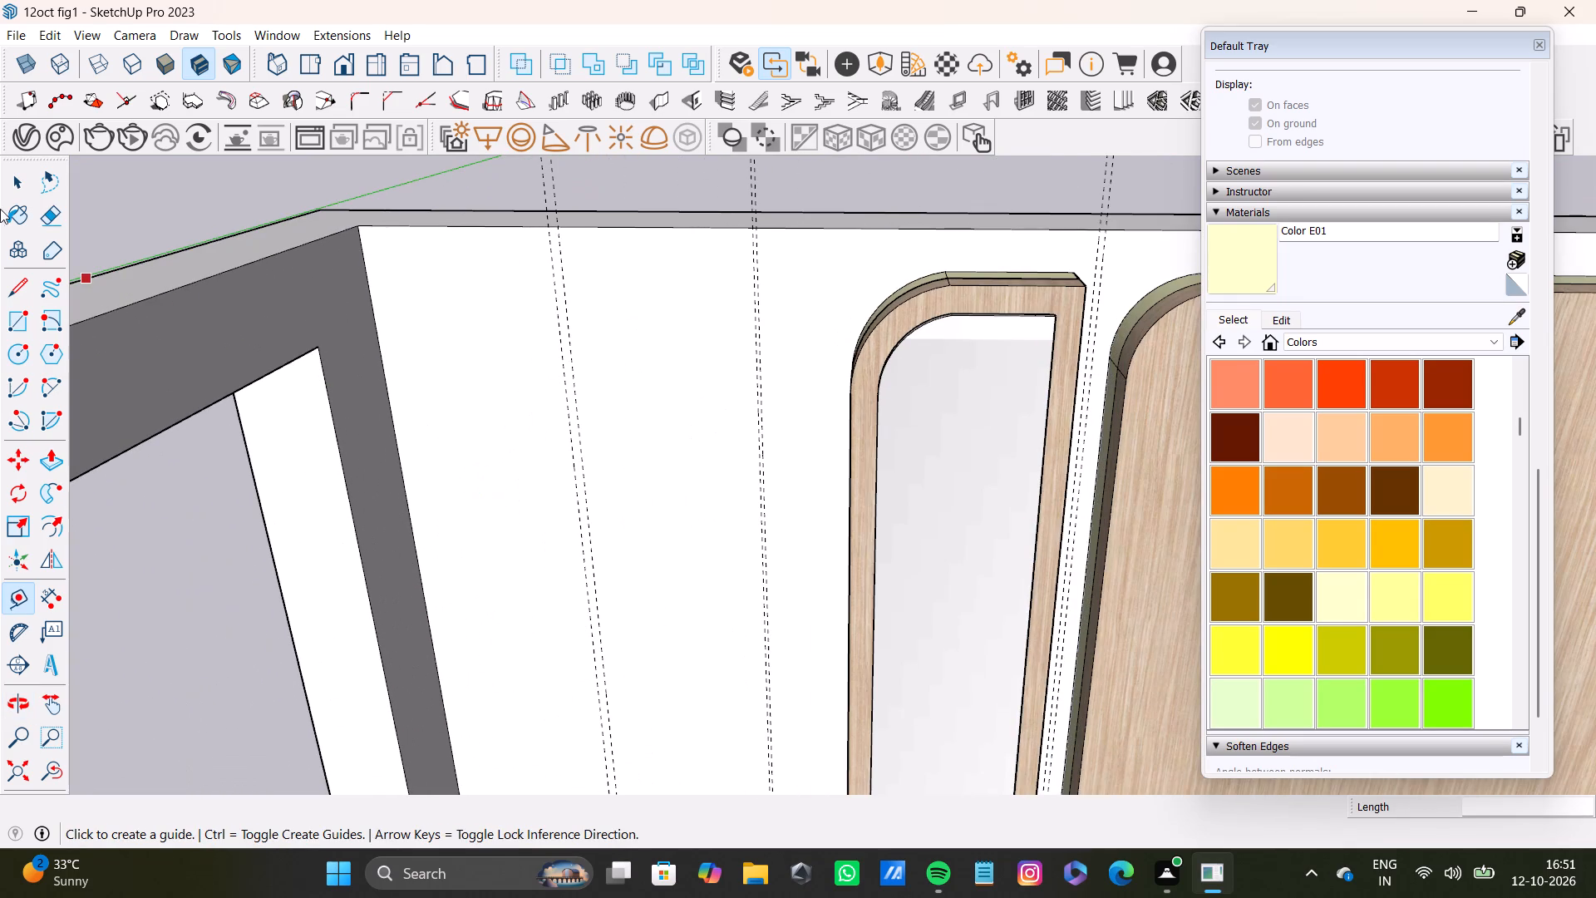
pyautogui.click(13, 316)
pyautogui.scroll(4, 426, 269)
pyautogui.moveTo(408, 247); pyautogui.dragTo(549, 235, button='middle')
pyautogui.scroll(4, 408, 249)
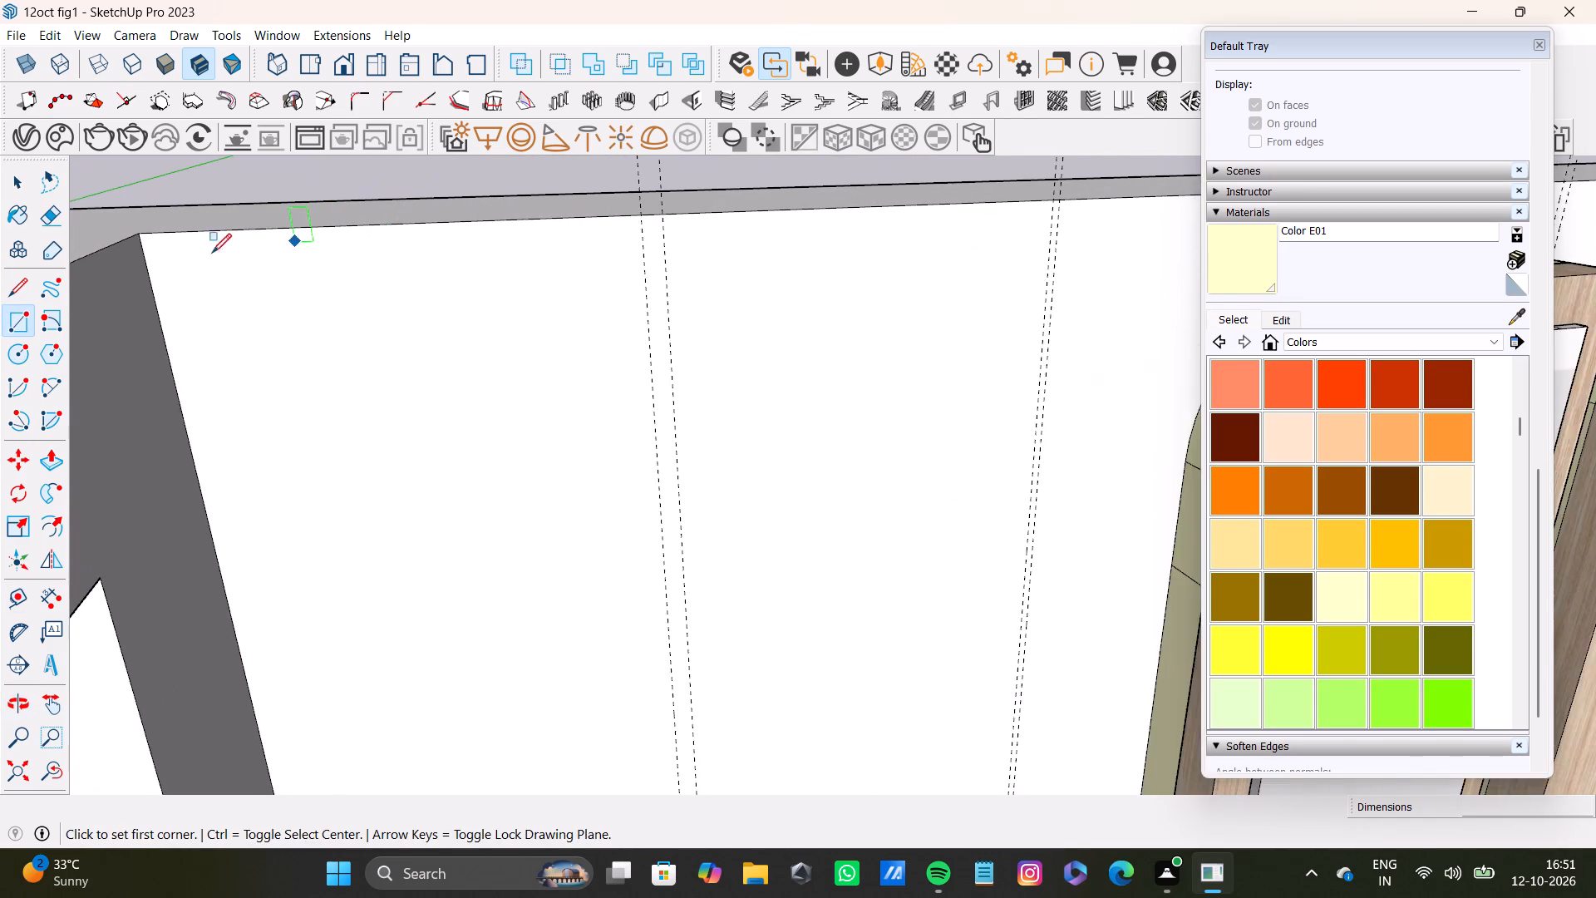
pyautogui.scroll(3, 180, 254)
pyautogui.scroll(4, 783, 245)
pyautogui.keyDown('shift'); pyautogui.moveTo(792, 254); pyautogui.dragTo(639, 346, button='middle'); pyautogui.keyUp('shift')
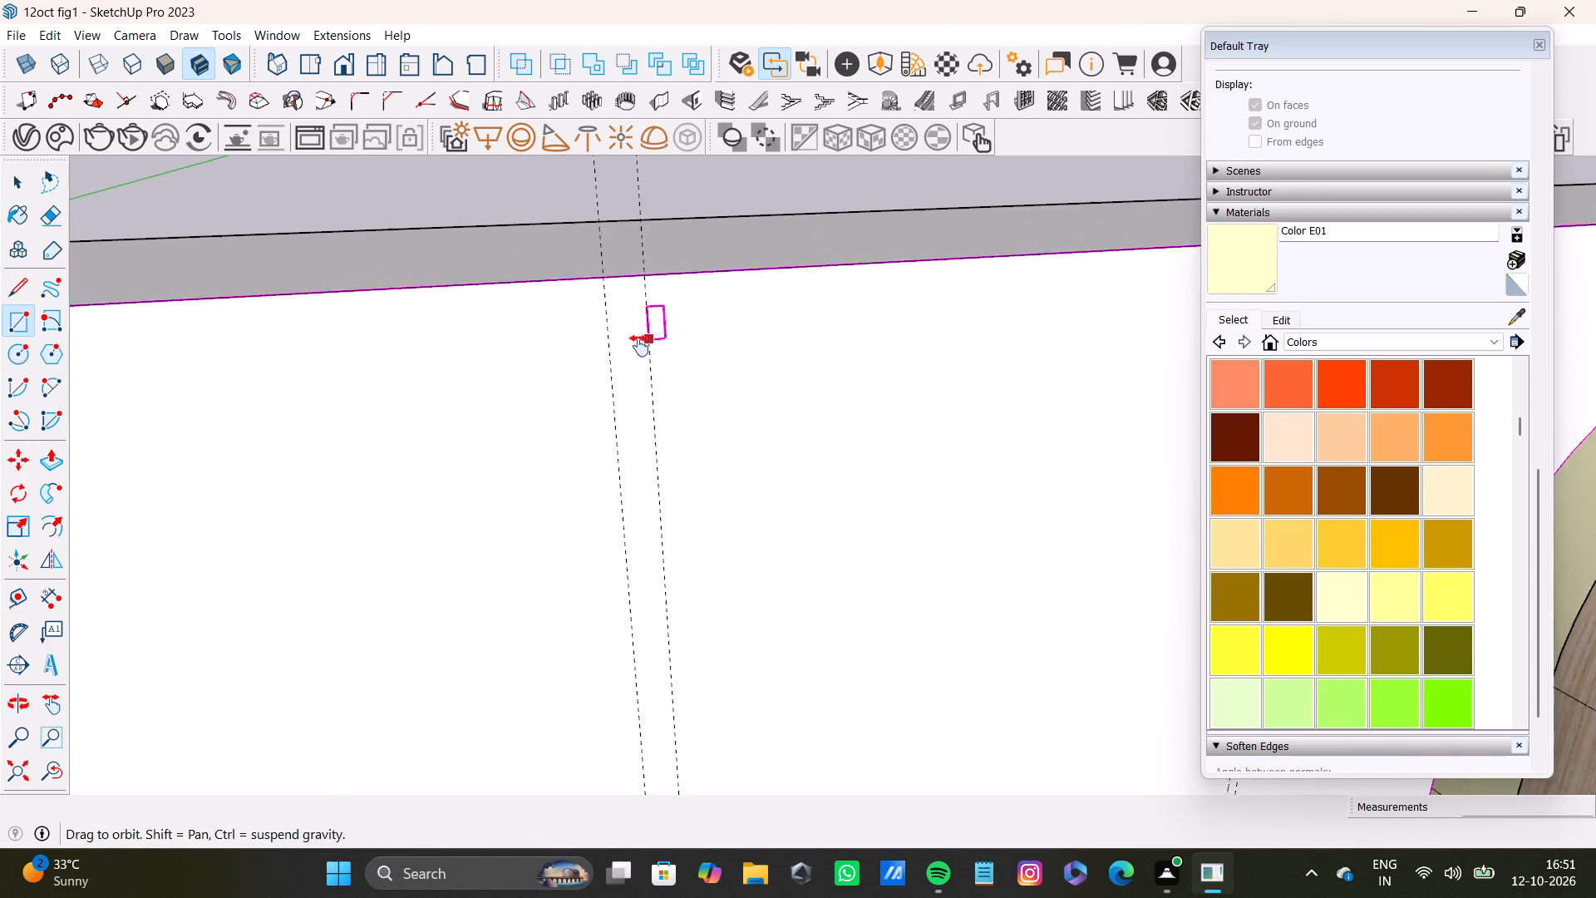
pyautogui.keyDown('shift'); pyautogui.moveTo(639, 346); pyautogui.dragTo(638, 346, button='middle'); pyautogui.keyUp('shift')
pyautogui.scroll(3, 589, 276)
pyautogui.click(599, 288)
pyautogui.scroll(-2, 692, 397)
pyautogui.keyDown('shift'); pyautogui.moveTo(691, 446); pyautogui.dragTo(569, 0, button='middle'); pyautogui.keyUp('shift')
pyautogui.moveTo(569, 287); pyautogui.dragTo(586, 0, button='middle')
pyautogui.scroll(-2, 628, 267)
pyautogui.moveTo(632, 327); pyautogui.dragTo(500, 0, button='middle')
pyautogui.scroll(-1, 593, 459)
pyautogui.moveTo(586, 501); pyautogui.dragTo(512, 0, button='middle')
pyautogui.moveTo(577, 478); pyautogui.dragTo(502, 7, button='middle')
pyautogui.keyDown('shift'); pyautogui.scroll(3, 552, 294); pyautogui.keyUp('shift')
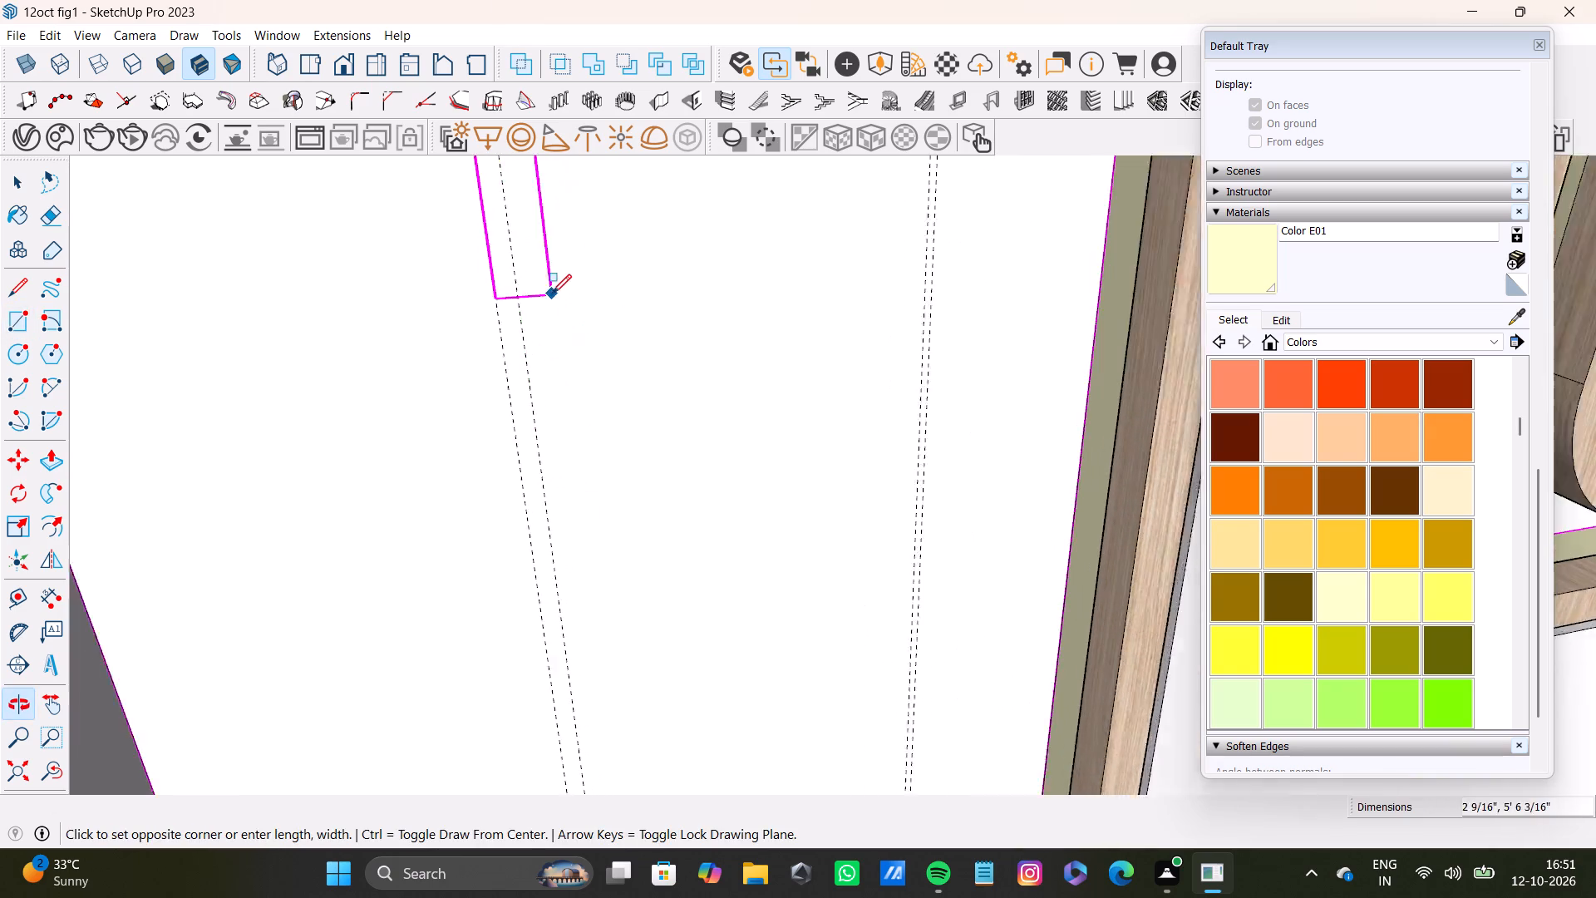
pyautogui.keyDown('shift'); pyautogui.moveTo(640, 437); pyautogui.dragTo(563, 224, button='middle'); pyautogui.keyUp('shift')
pyautogui.keyDown('shift'); pyautogui.scroll(1, 563, 226); pyautogui.keyUp('shift')
pyautogui.moveTo(619, 578); pyautogui.dragTo(548, 288, button='middle')
pyautogui.scroll(1, 590, 605)
pyautogui.keyDown('shift'); pyautogui.moveTo(590, 603); pyautogui.dragTo(536, 387, button='middle'); pyautogui.keyUp('shift')
pyautogui.scroll(3, 495, 564)
pyautogui.keyDown('shift'); pyautogui.moveTo(480, 569); pyautogui.dragTo(432, 451, button='middle'); pyautogui.keyUp('shift')
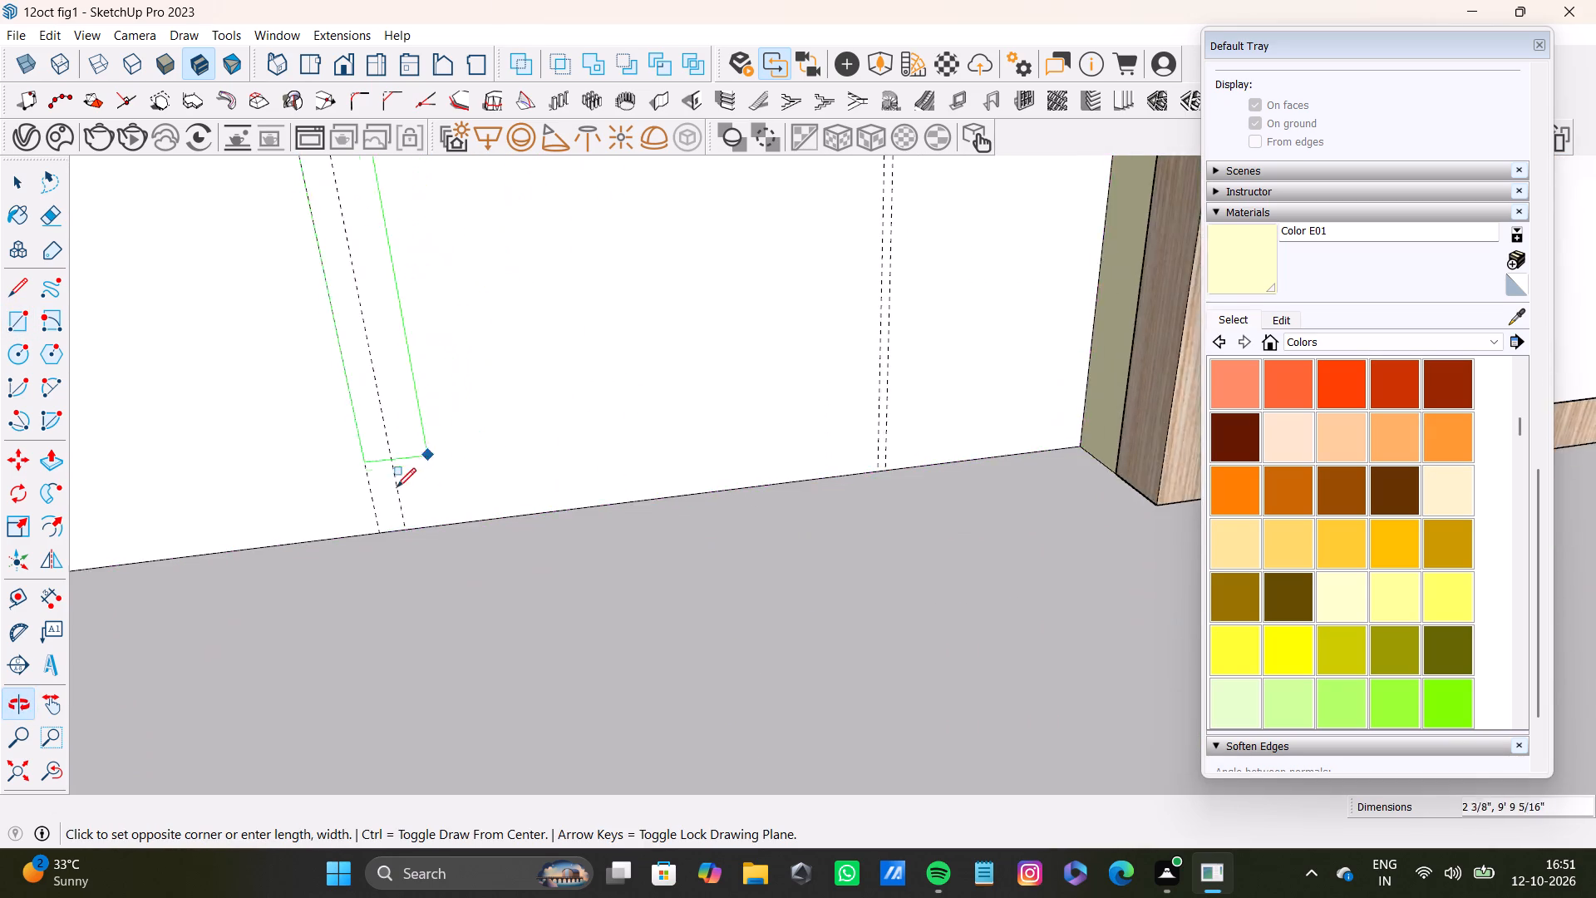
pyautogui.scroll(2, 393, 489)
pyautogui.click(403, 536)
# Draw a full-height wall rectangle from the narrow strip's mirror-side edge to the near guide of the pair beside the mirror.
pyautogui.scroll(-4, 401, 514)
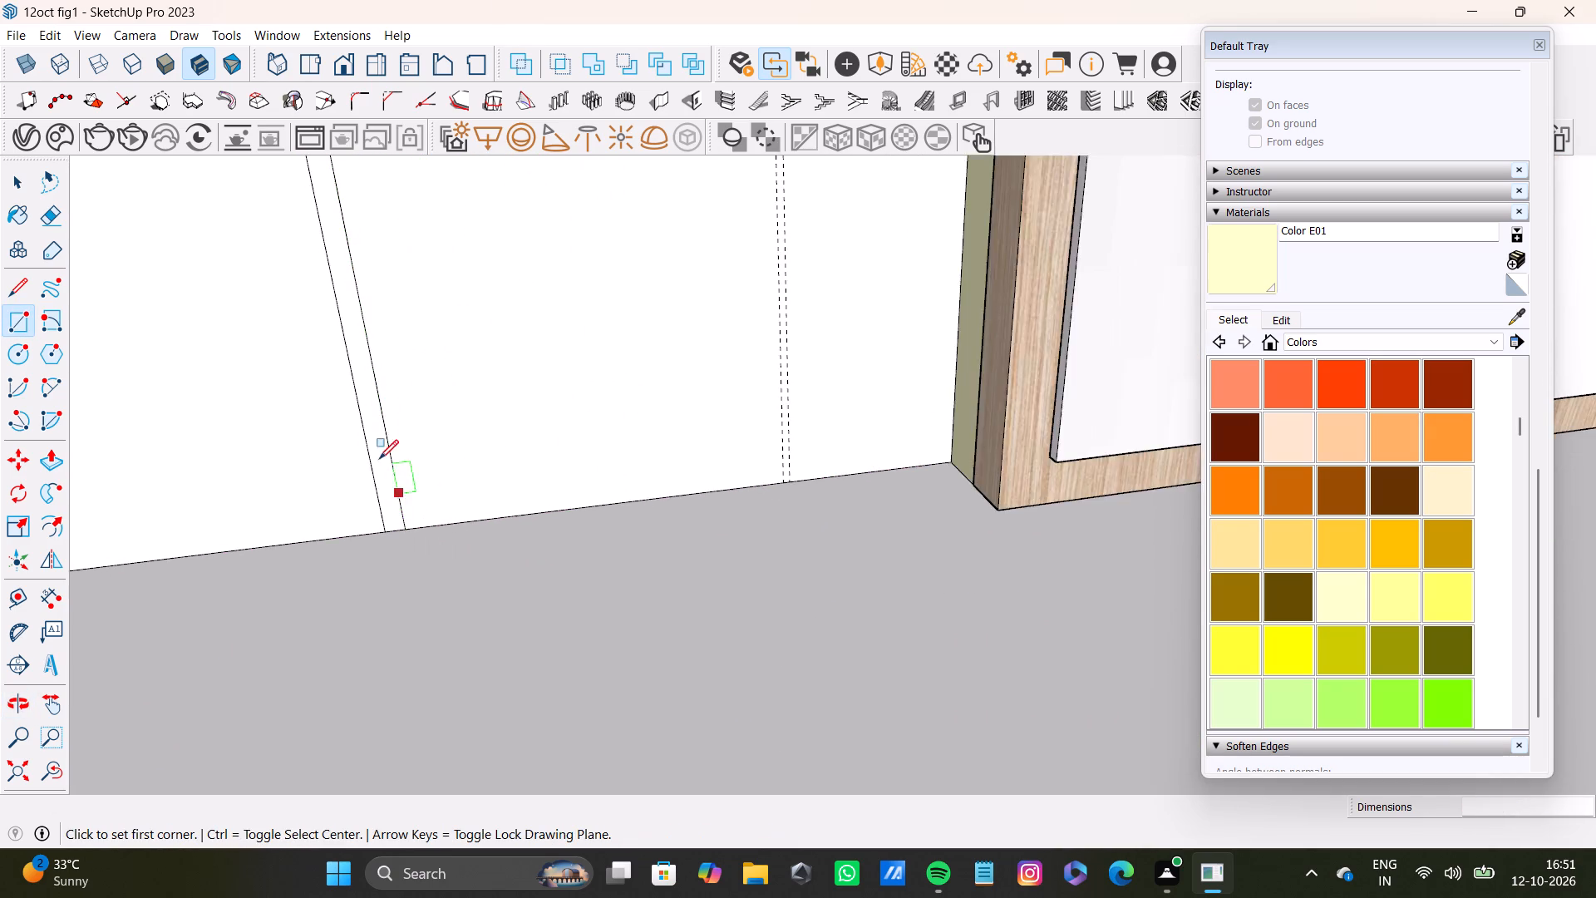
pyautogui.scroll(-10, 379, 459)
pyautogui.keyDown('shift'); pyautogui.moveTo(493, 317); pyautogui.dragTo(622, 797, button='middle'); pyautogui.keyUp('shift')
pyautogui.scroll(-7, 612, 393)
pyautogui.keyDown('shift'); pyautogui.moveTo(589, 385); pyautogui.dragTo(653, 687, button='middle'); pyautogui.keyUp('shift')
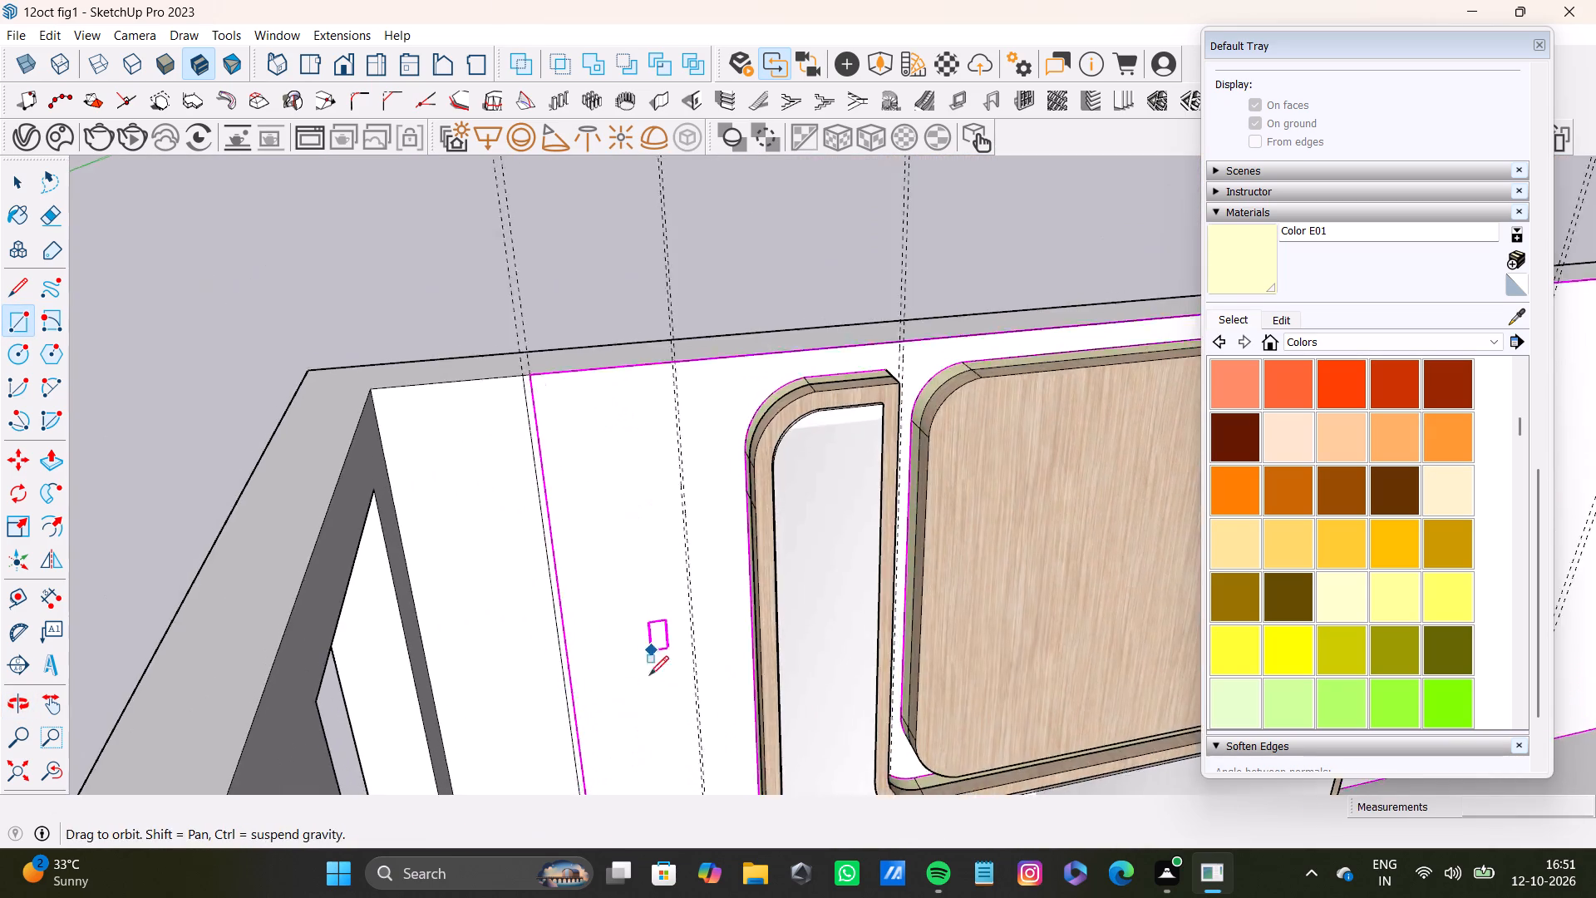
pyautogui.scroll(18, 539, 470)
pyautogui.scroll(-5, 806, 436)
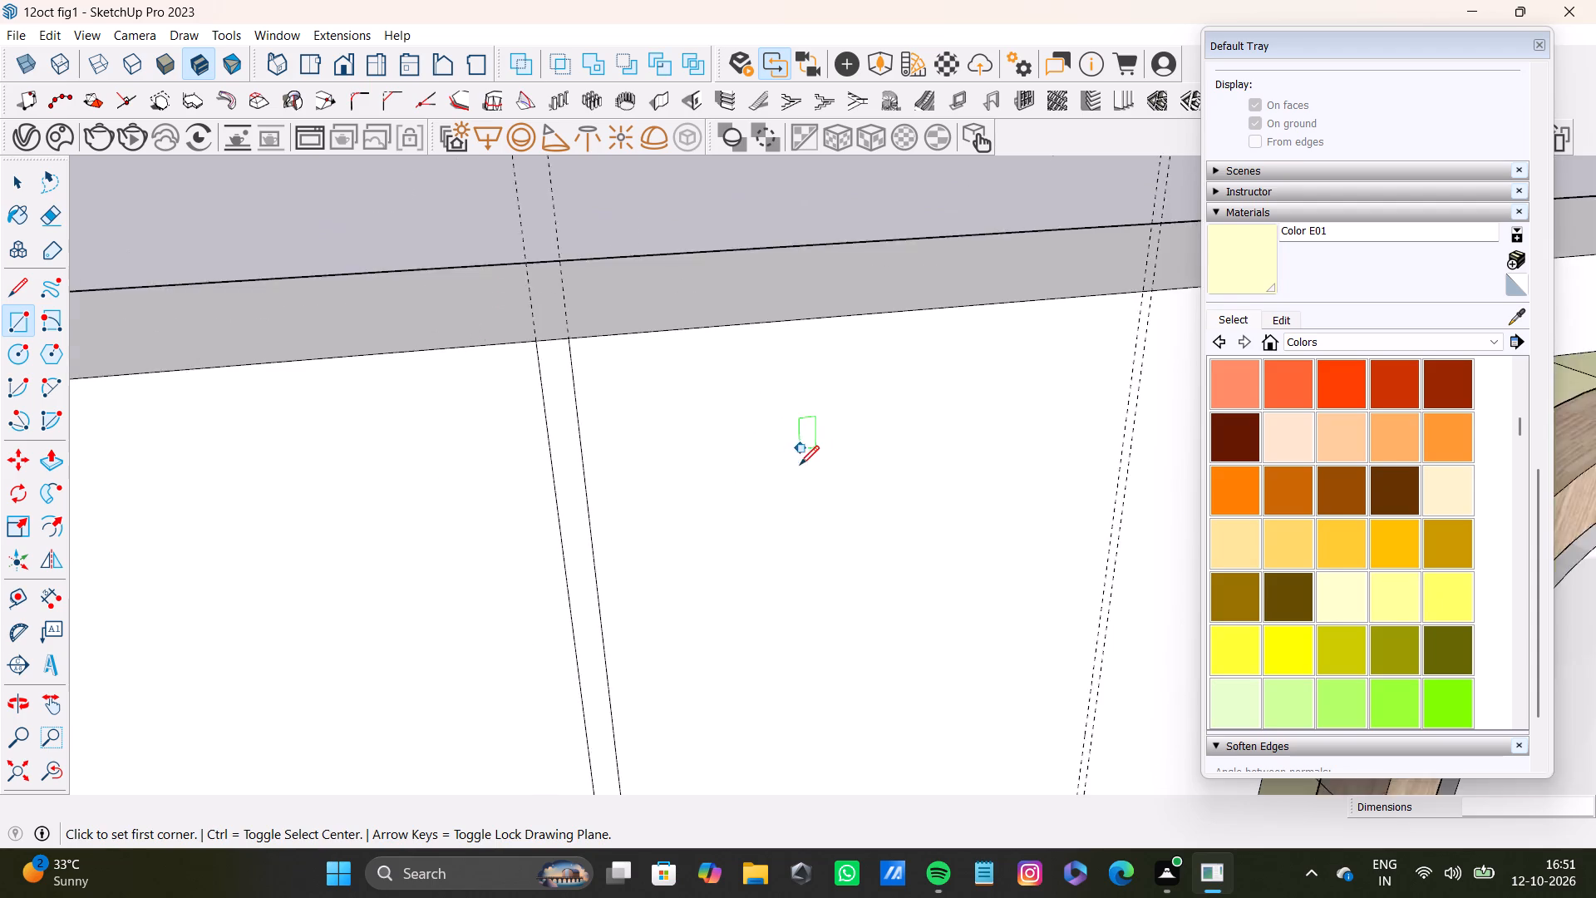
pyautogui.scroll(-2, 800, 465)
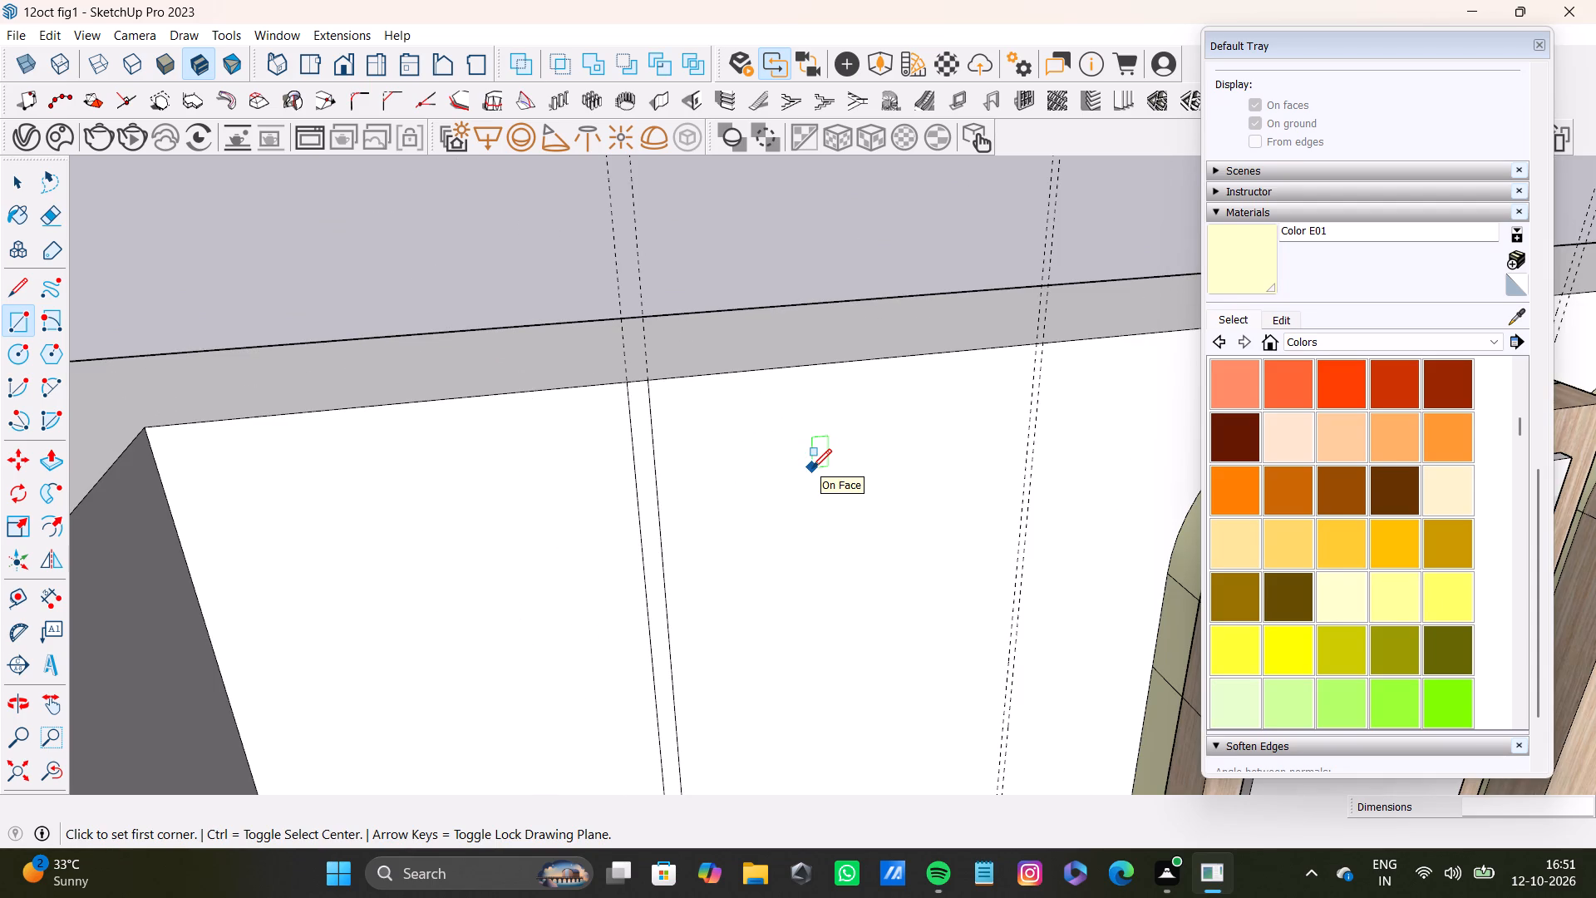
pyautogui.click(647, 379)
pyautogui.keyDown('shift'); pyautogui.scroll(-3, 749, 456); pyautogui.keyUp('shift')
pyautogui.keyDown('shift'); pyautogui.moveTo(841, 523); pyautogui.dragTo(584, 54, button='middle'); pyautogui.keyUp('shift')
pyautogui.scroll(-2, 645, 173)
pyautogui.keyDown('shift'); pyautogui.moveTo(669, 299); pyautogui.dragTo(573, 0, button='middle'); pyautogui.keyUp('shift')
pyautogui.keyDown('shift'); pyautogui.moveTo(690, 388); pyautogui.dragTo(519, 193, button='middle'); pyautogui.keyUp('shift')
pyautogui.scroll(5, 568, 372)
pyautogui.moveTo(504, 577); pyautogui.dragTo(491, 493, button='middle')
pyautogui.scroll(2, 491, 518)
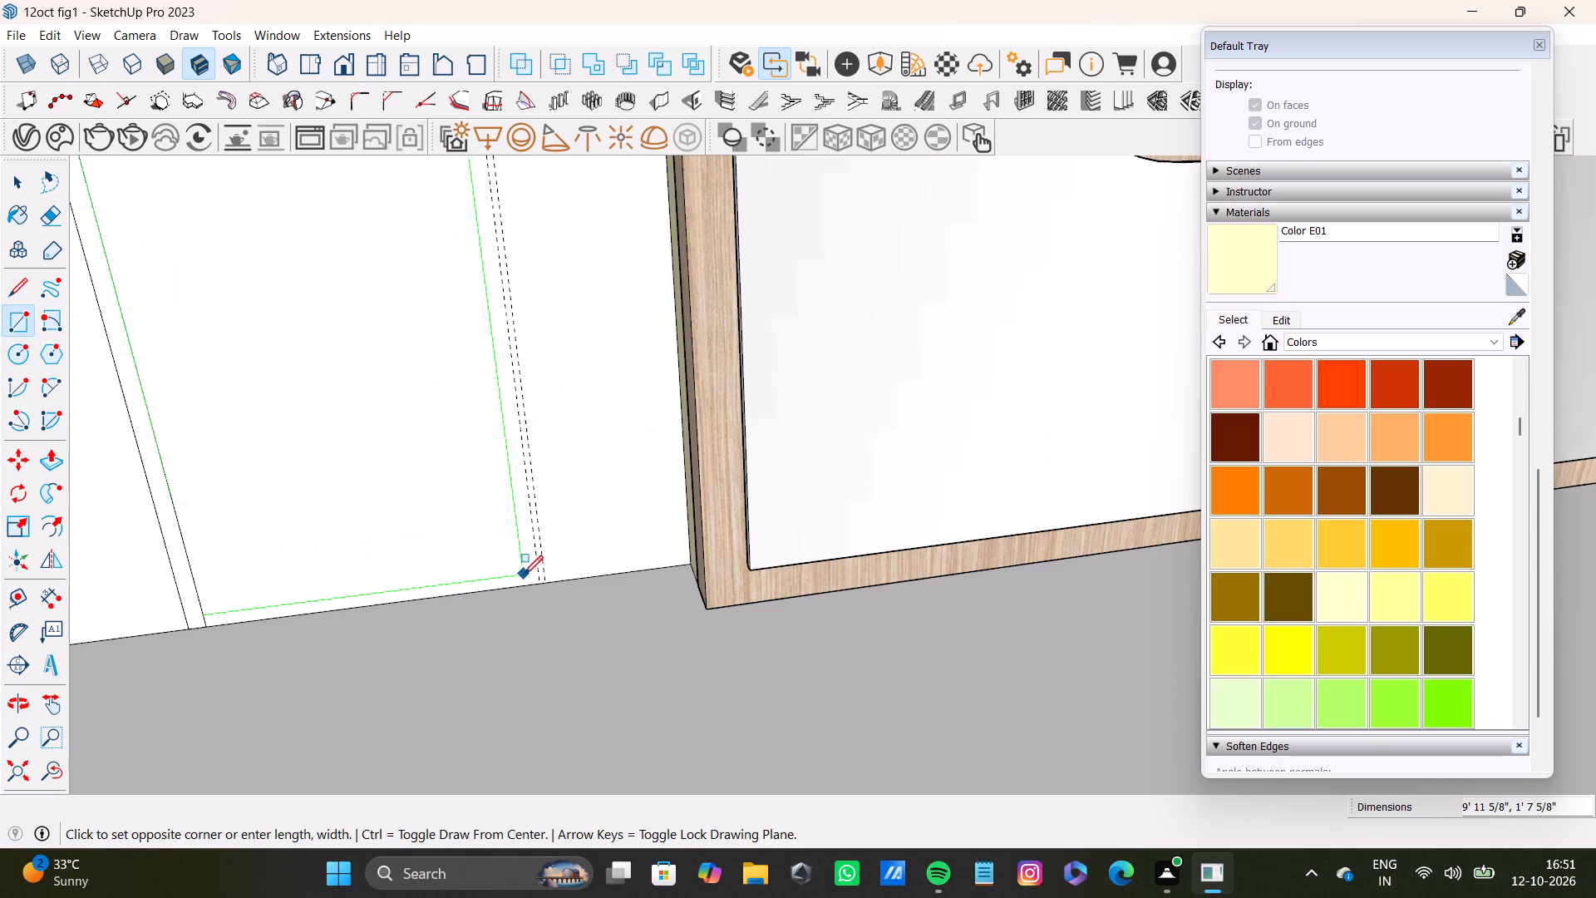
pyautogui.click(539, 582)
# Draw a full-height wall rectangle from the door-side wall corner to the first strip's near edge, about 1' 8 7/16" wide and 10' 1/2" high.
pyautogui.scroll(-3, 500, 540)
pyautogui.keyDown('shift'); pyautogui.moveTo(449, 331); pyautogui.dragTo(592, 546, button='middle'); pyautogui.keyUp('shift')
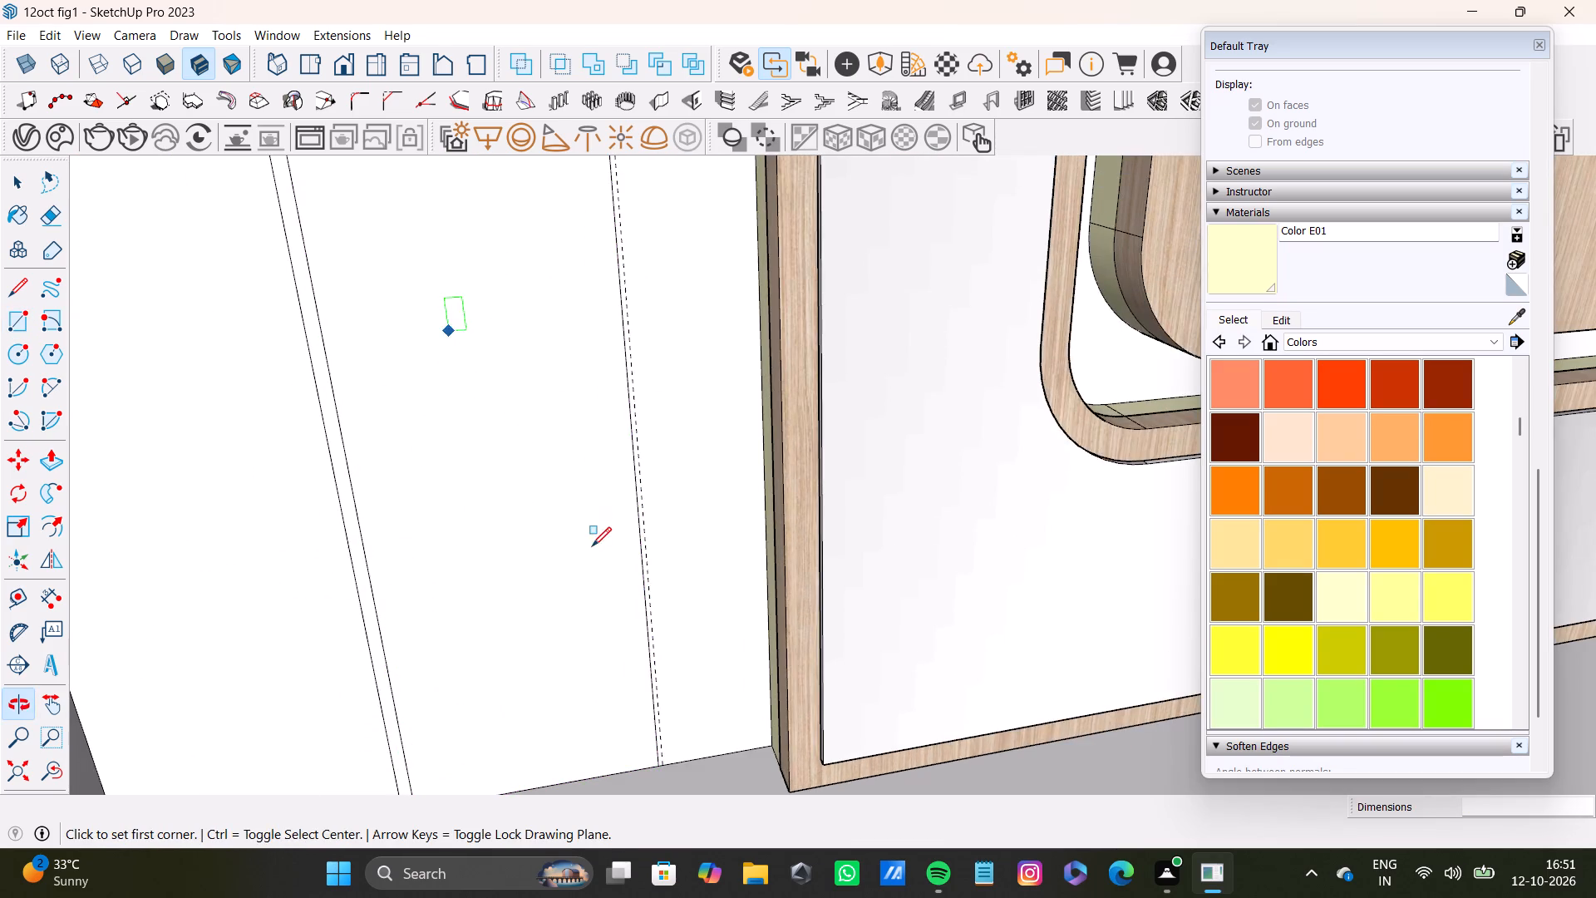
pyautogui.scroll(-4, 492, 467)
pyautogui.keyDown('shift'); pyautogui.moveTo(441, 384); pyautogui.dragTo(834, 486, button='middle'); pyautogui.keyUp('shift')
pyautogui.keyDown('shift'); pyautogui.moveTo(800, 340); pyautogui.dragTo(764, 362, button='middle'); pyautogui.keyUp('shift')
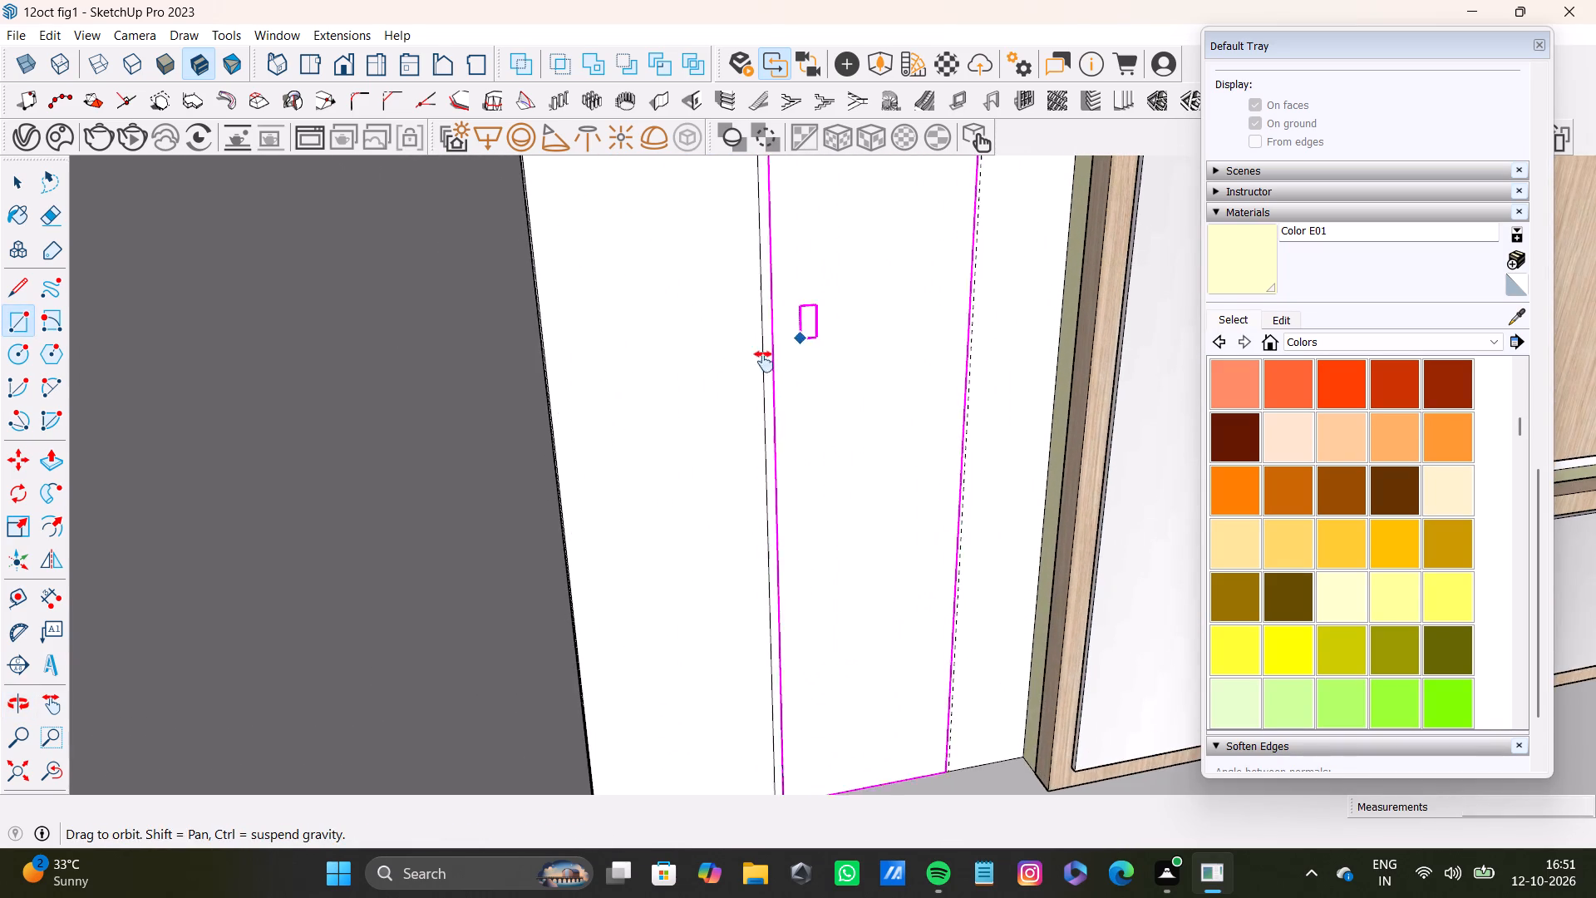
pyautogui.keyDown('shift'); pyautogui.moveTo(764, 362); pyautogui.dragTo(638, 708, button='middle'); pyautogui.keyUp('shift')
pyautogui.keyDown('shift'); pyautogui.moveTo(605, 302); pyautogui.dragTo(619, 672, button='middle'); pyautogui.keyUp('shift')
pyautogui.scroll(6, 208, 441)
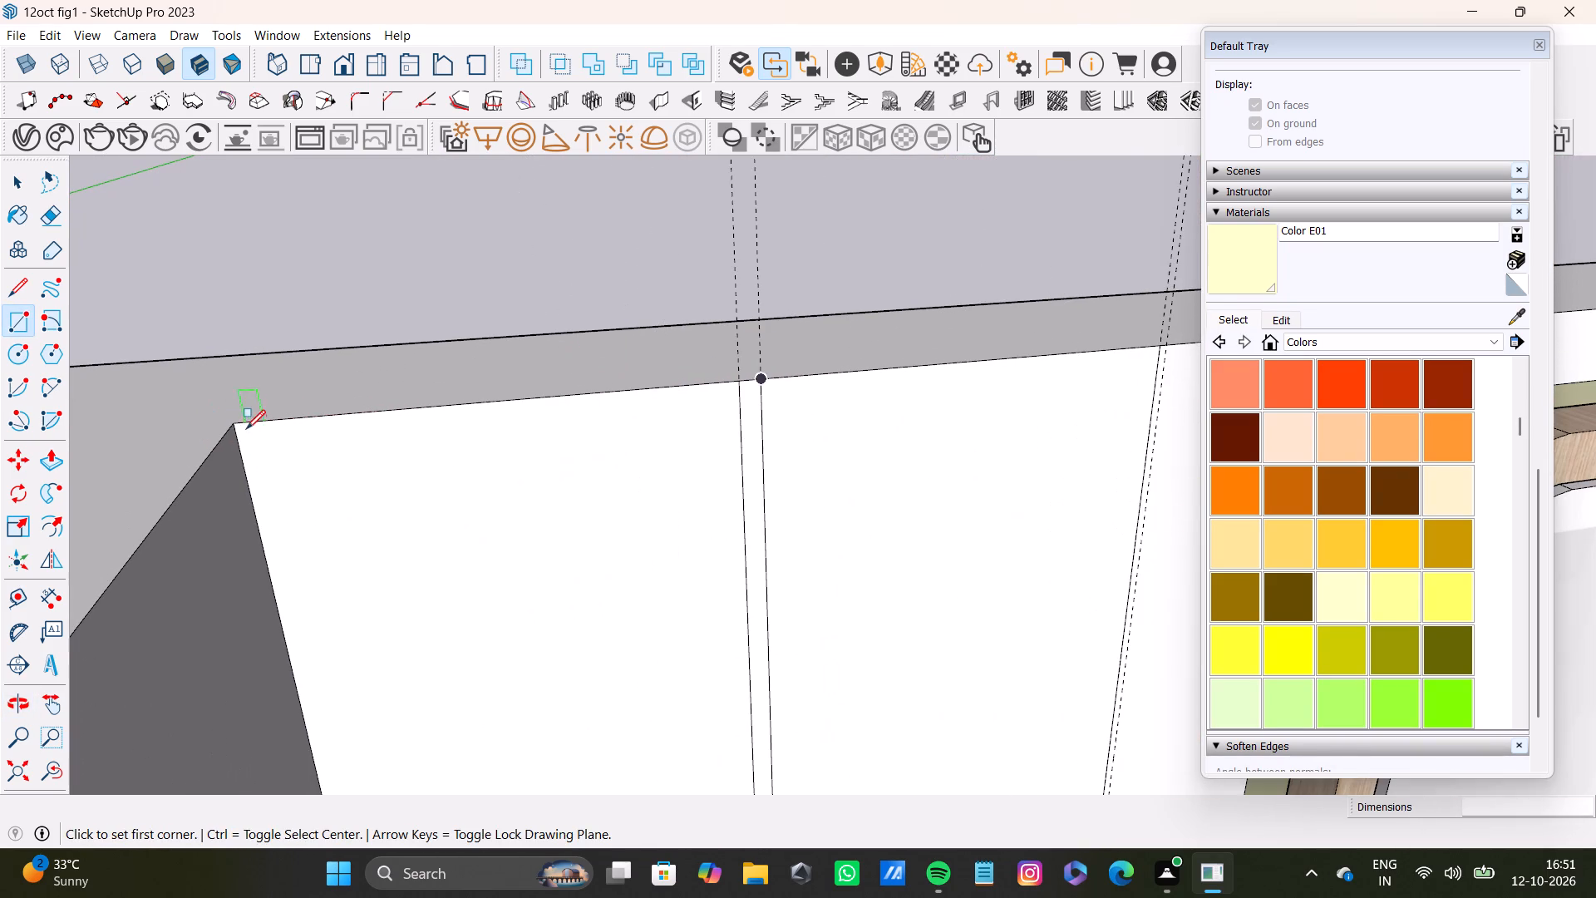
pyautogui.click(236, 423)
pyautogui.scroll(-3, 637, 520)
pyautogui.keyDown('shift'); pyautogui.moveTo(699, 576); pyautogui.dragTo(640, 278, button='middle'); pyautogui.keyUp('shift')
pyautogui.scroll(-1, 710, 498)
pyautogui.moveTo(712, 532); pyautogui.dragTo(569, 211, button='middle')
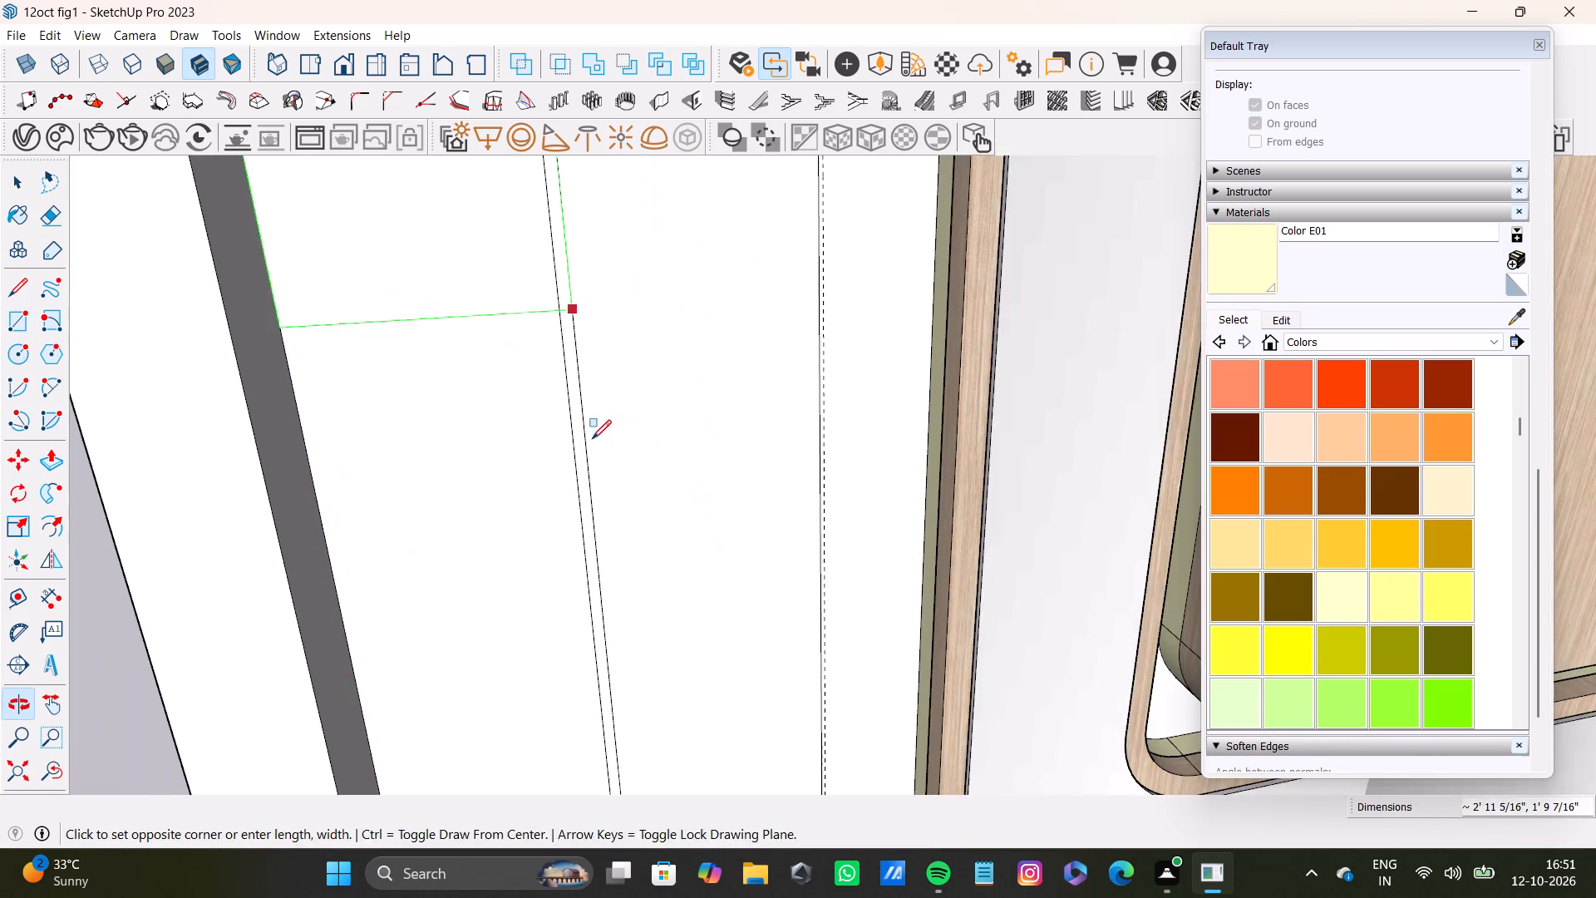
pyautogui.keyDown('shift'); pyautogui.moveTo(590, 443); pyautogui.dragTo(530, 154, button='middle'); pyautogui.keyUp('shift')
pyautogui.keyDown('shift'); pyautogui.moveTo(529, 419); pyautogui.dragTo(520, 155, button='middle'); pyautogui.keyUp('shift')
pyautogui.keyDown('shift'); pyautogui.moveTo(523, 378); pyautogui.dragTo(510, 244, button='middle'); pyautogui.keyUp('shift')
pyautogui.scroll(6, 542, 515)
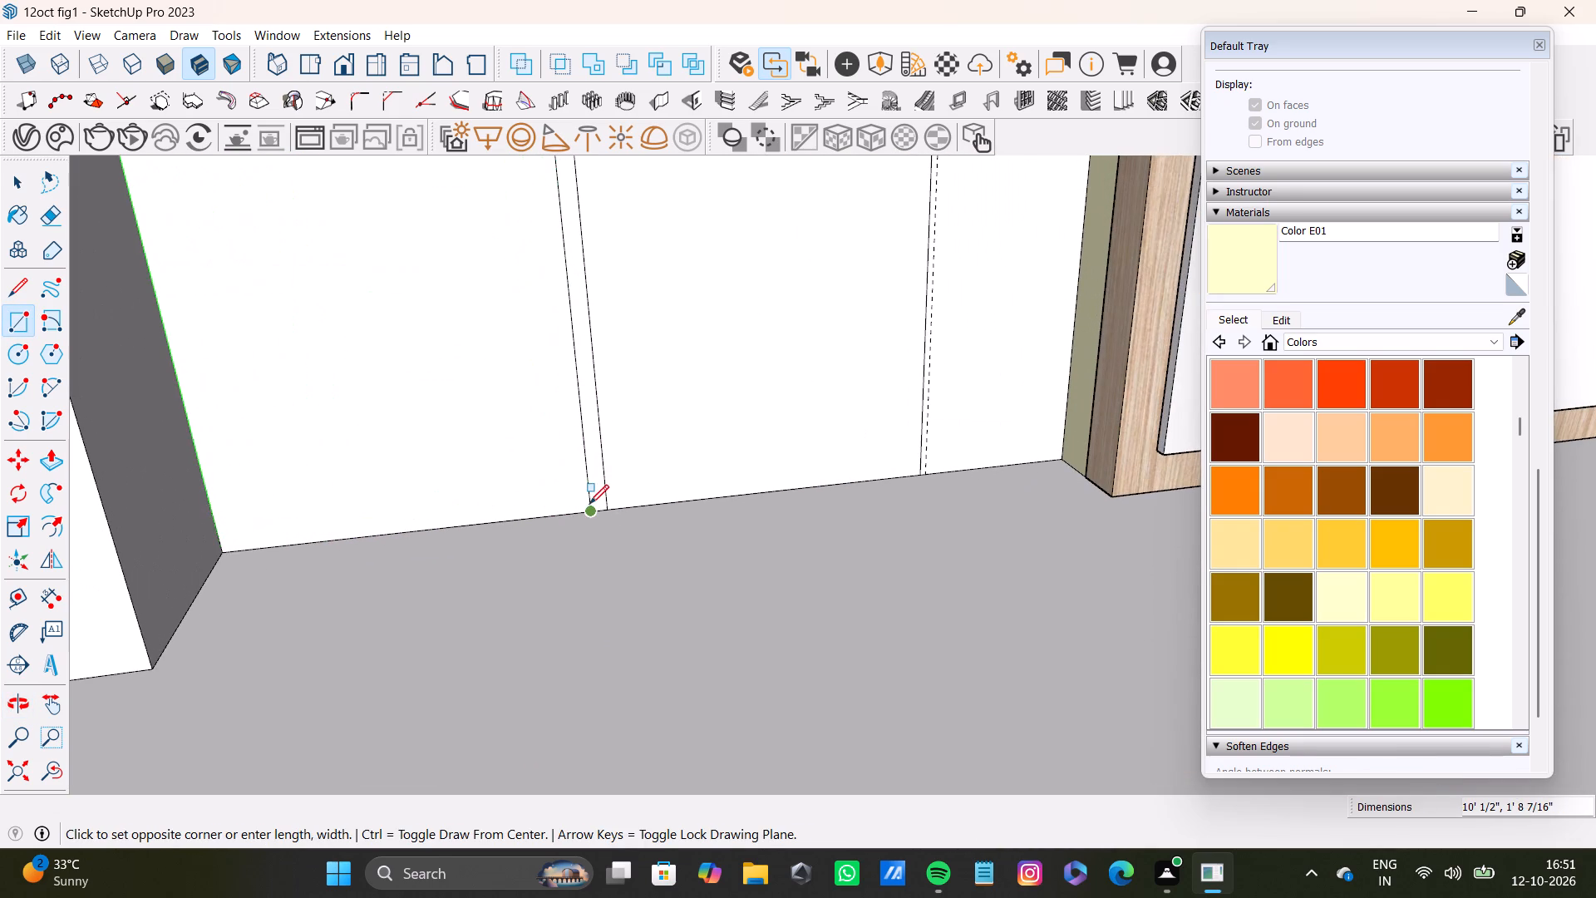
pyautogui.click(589, 506)
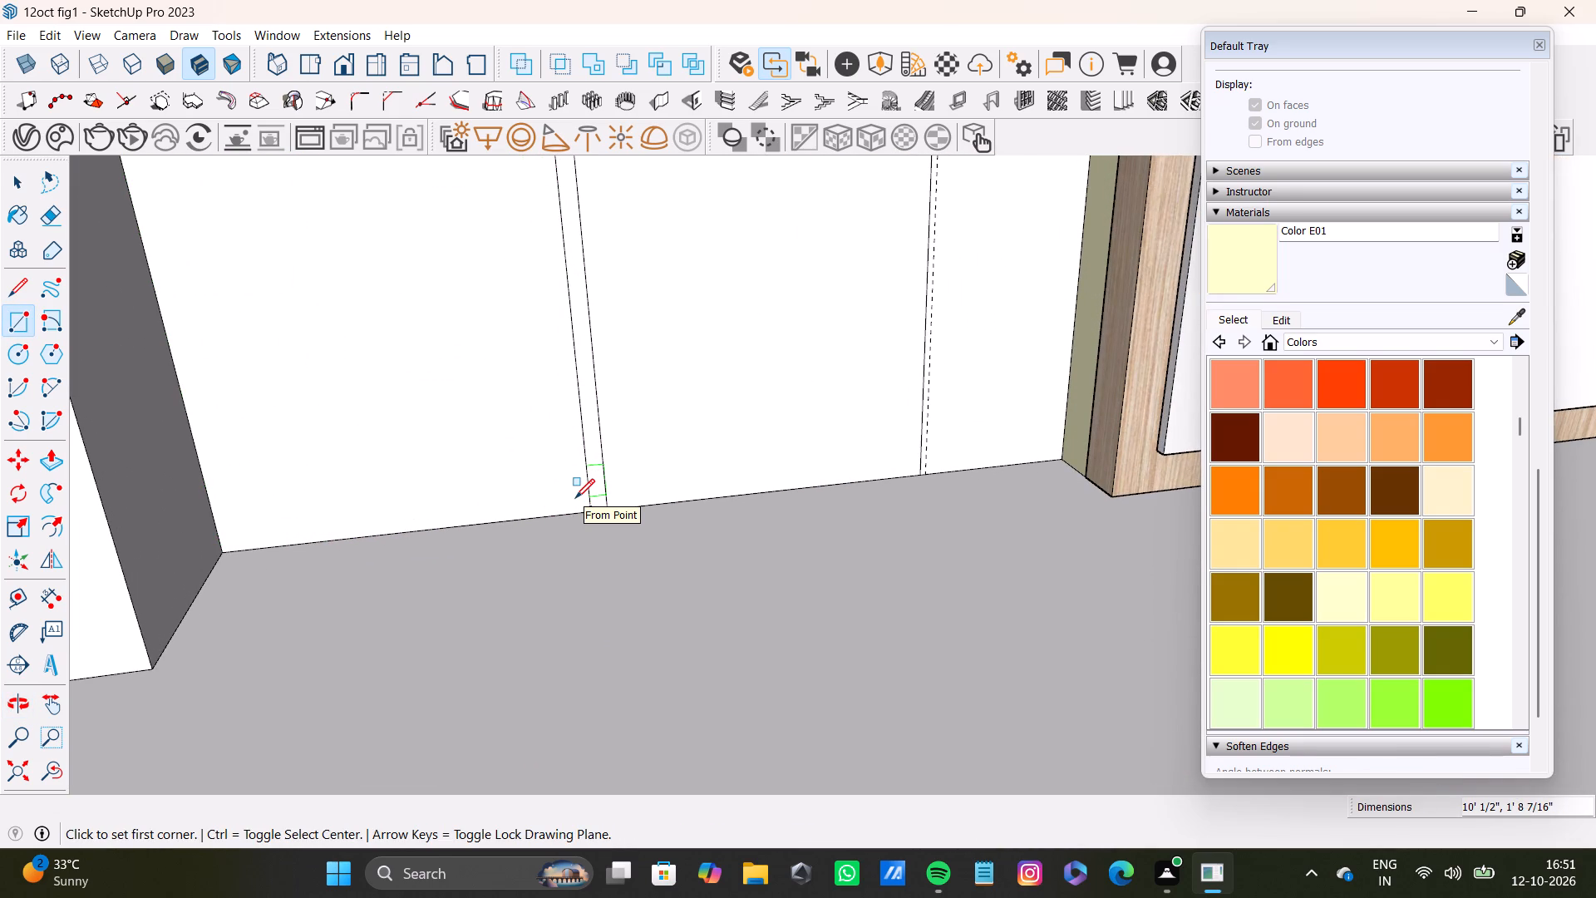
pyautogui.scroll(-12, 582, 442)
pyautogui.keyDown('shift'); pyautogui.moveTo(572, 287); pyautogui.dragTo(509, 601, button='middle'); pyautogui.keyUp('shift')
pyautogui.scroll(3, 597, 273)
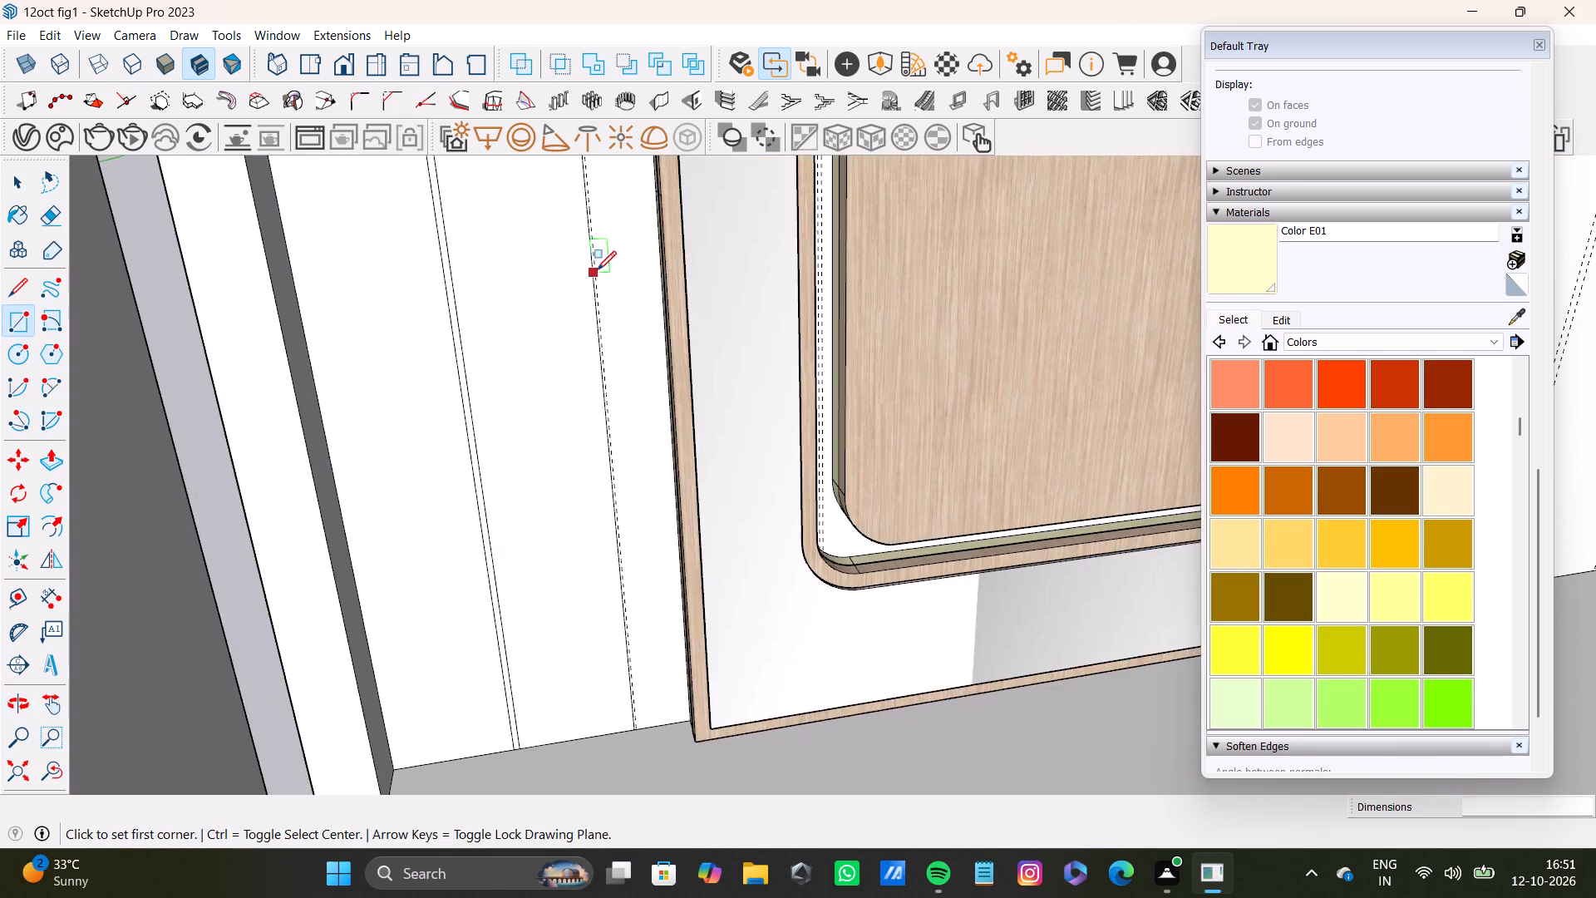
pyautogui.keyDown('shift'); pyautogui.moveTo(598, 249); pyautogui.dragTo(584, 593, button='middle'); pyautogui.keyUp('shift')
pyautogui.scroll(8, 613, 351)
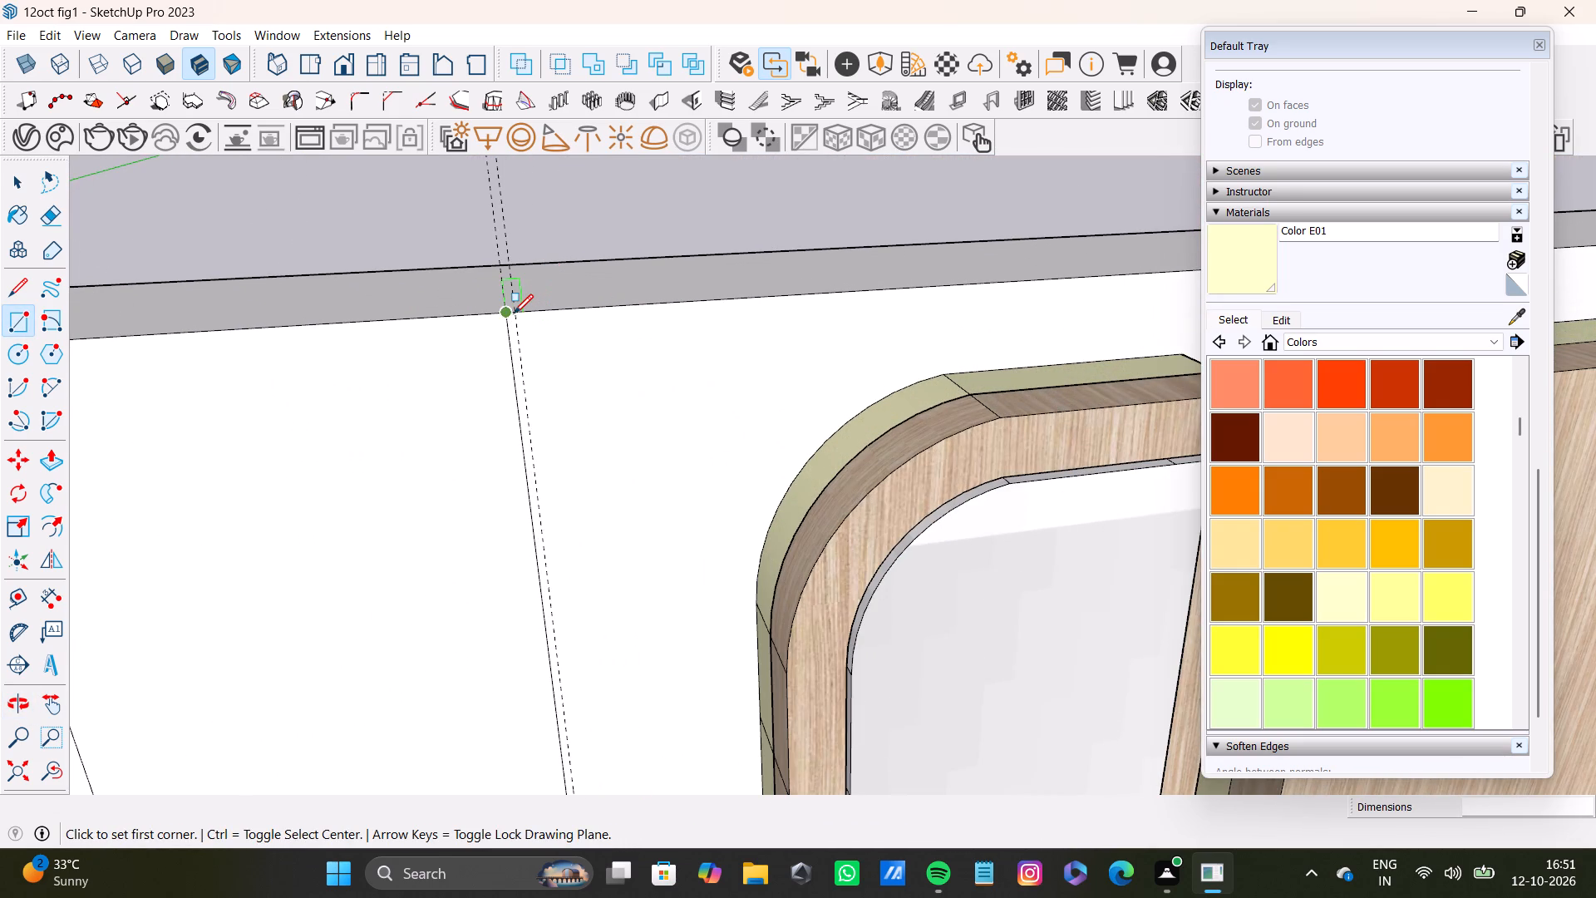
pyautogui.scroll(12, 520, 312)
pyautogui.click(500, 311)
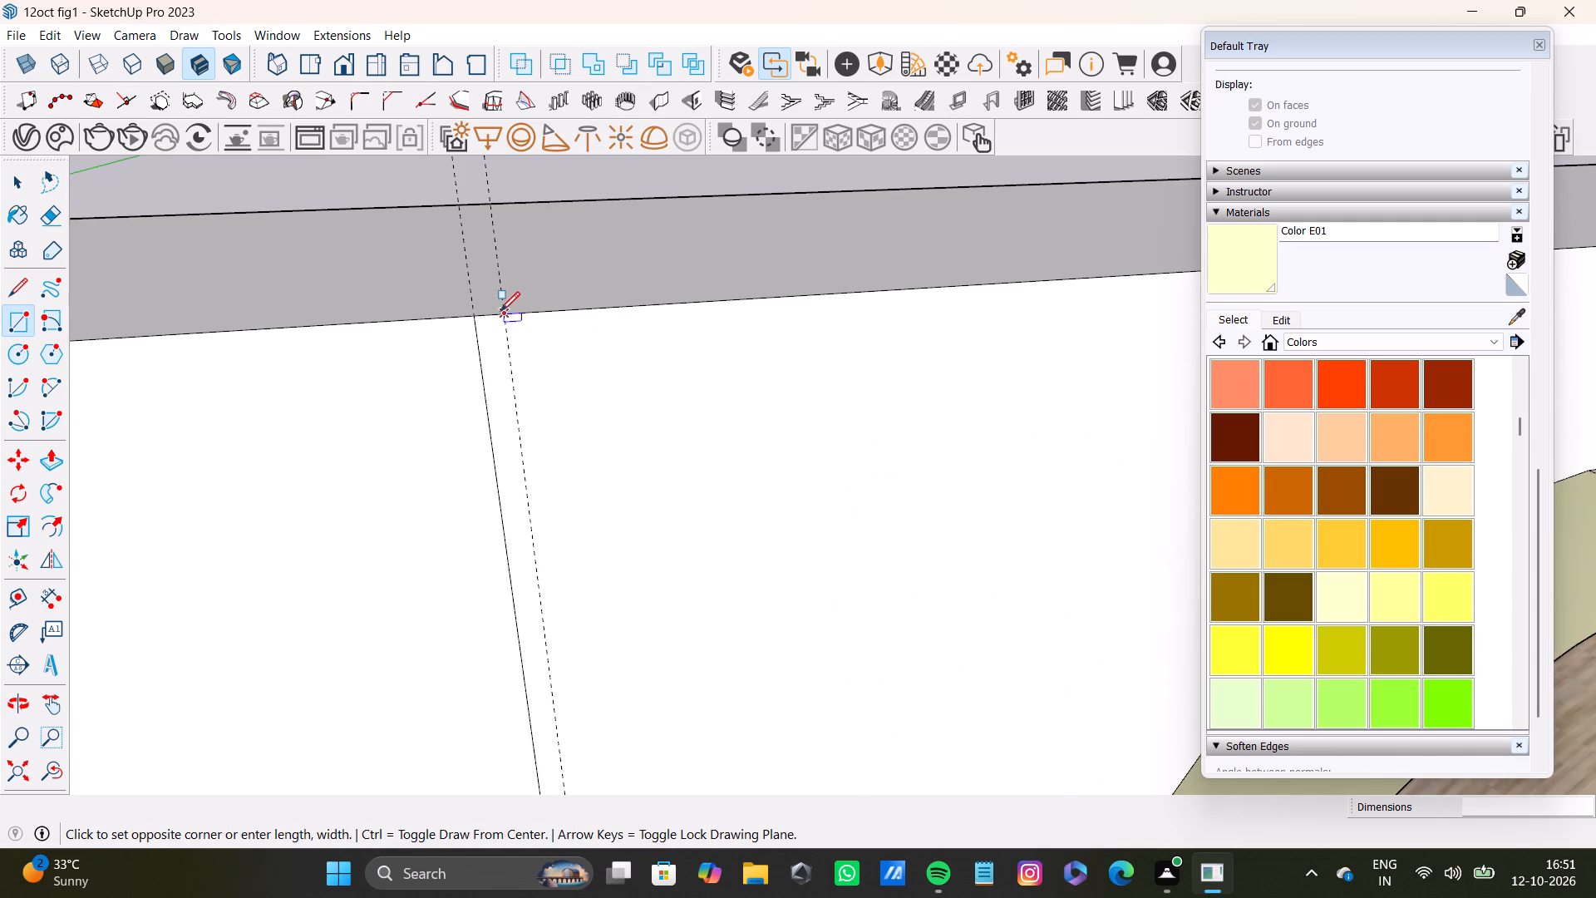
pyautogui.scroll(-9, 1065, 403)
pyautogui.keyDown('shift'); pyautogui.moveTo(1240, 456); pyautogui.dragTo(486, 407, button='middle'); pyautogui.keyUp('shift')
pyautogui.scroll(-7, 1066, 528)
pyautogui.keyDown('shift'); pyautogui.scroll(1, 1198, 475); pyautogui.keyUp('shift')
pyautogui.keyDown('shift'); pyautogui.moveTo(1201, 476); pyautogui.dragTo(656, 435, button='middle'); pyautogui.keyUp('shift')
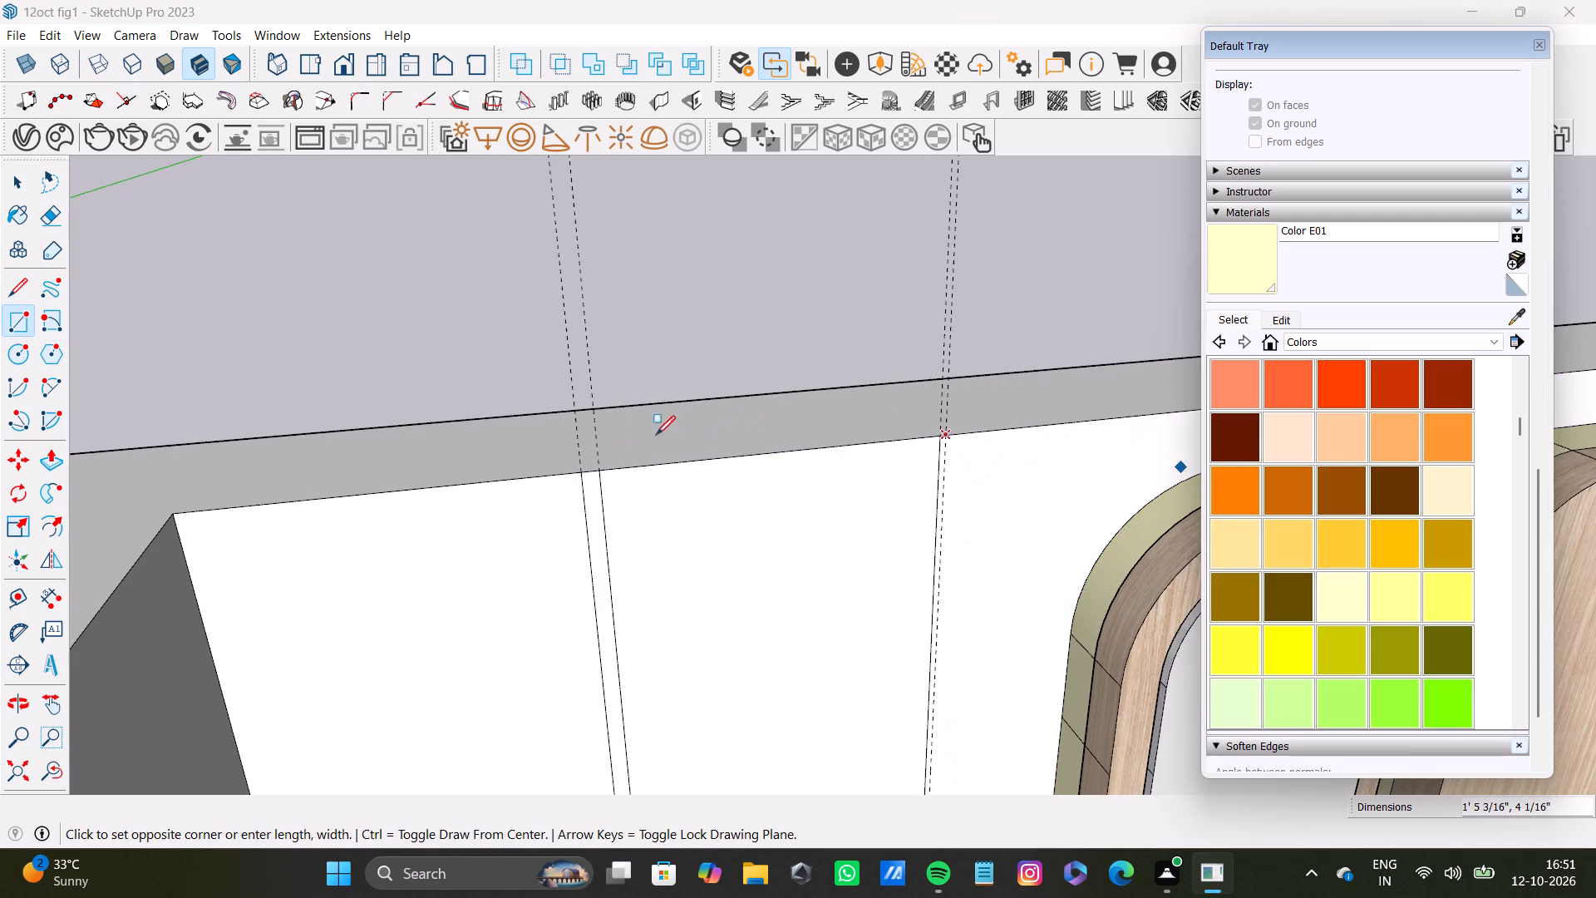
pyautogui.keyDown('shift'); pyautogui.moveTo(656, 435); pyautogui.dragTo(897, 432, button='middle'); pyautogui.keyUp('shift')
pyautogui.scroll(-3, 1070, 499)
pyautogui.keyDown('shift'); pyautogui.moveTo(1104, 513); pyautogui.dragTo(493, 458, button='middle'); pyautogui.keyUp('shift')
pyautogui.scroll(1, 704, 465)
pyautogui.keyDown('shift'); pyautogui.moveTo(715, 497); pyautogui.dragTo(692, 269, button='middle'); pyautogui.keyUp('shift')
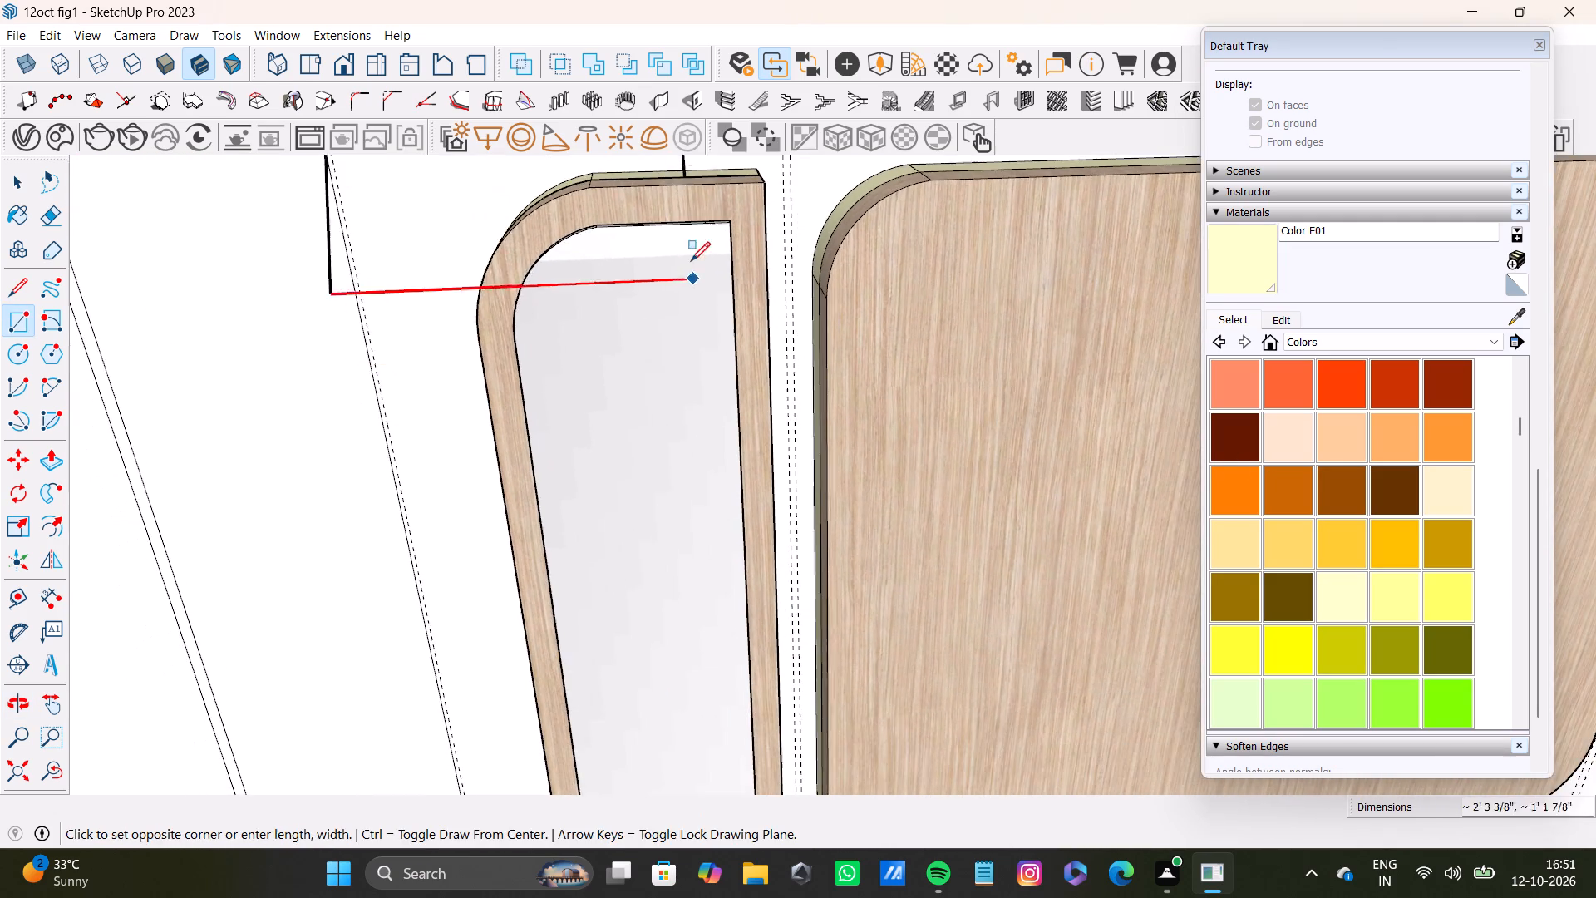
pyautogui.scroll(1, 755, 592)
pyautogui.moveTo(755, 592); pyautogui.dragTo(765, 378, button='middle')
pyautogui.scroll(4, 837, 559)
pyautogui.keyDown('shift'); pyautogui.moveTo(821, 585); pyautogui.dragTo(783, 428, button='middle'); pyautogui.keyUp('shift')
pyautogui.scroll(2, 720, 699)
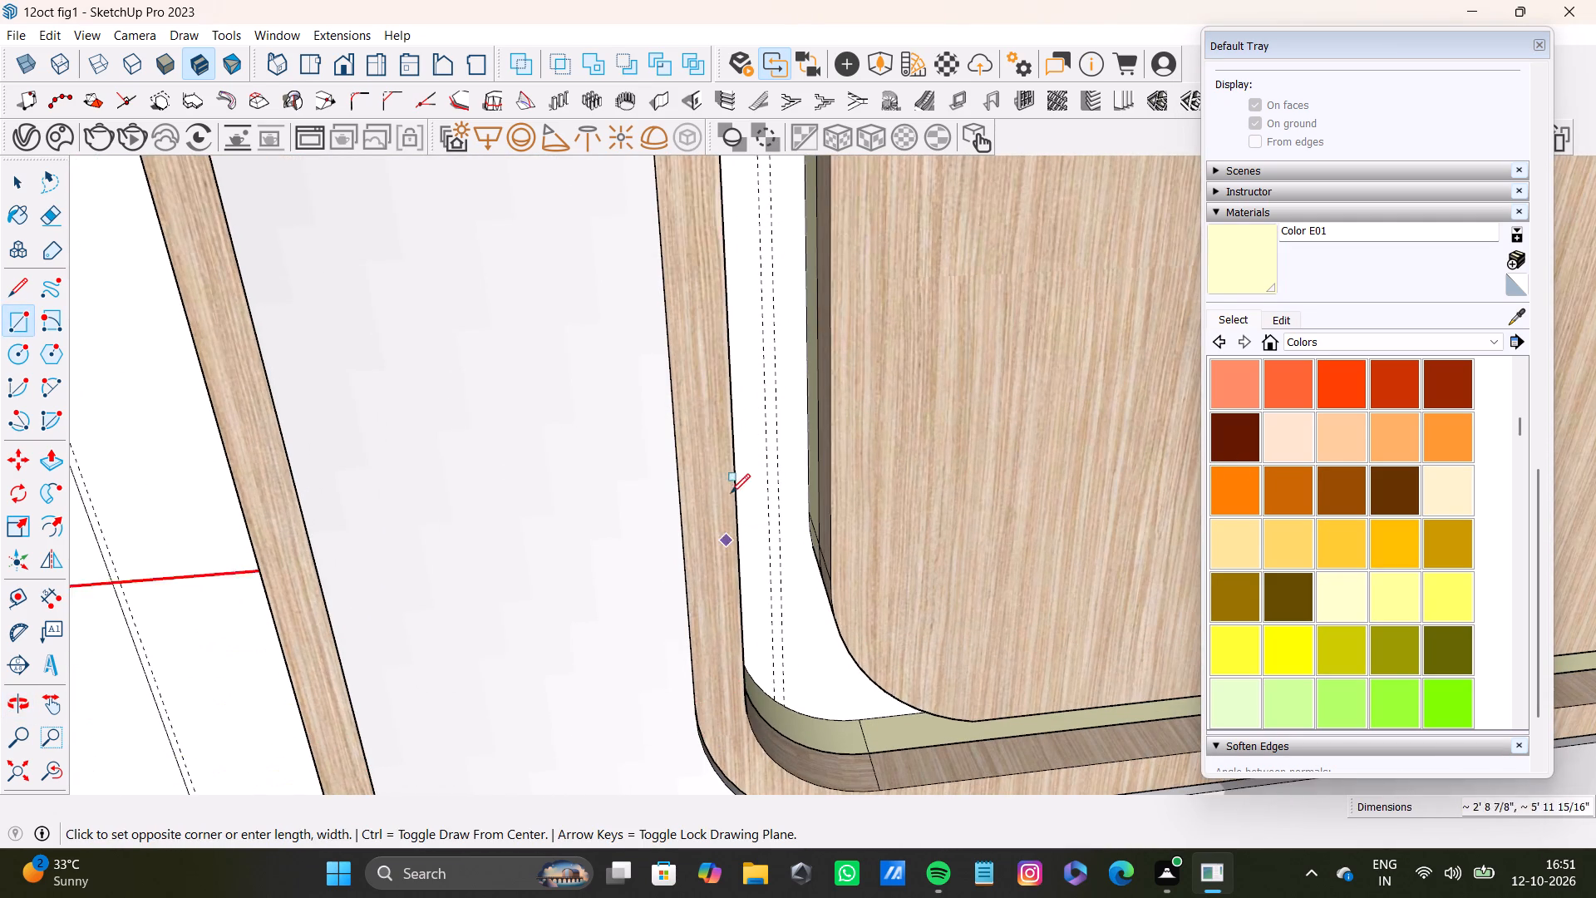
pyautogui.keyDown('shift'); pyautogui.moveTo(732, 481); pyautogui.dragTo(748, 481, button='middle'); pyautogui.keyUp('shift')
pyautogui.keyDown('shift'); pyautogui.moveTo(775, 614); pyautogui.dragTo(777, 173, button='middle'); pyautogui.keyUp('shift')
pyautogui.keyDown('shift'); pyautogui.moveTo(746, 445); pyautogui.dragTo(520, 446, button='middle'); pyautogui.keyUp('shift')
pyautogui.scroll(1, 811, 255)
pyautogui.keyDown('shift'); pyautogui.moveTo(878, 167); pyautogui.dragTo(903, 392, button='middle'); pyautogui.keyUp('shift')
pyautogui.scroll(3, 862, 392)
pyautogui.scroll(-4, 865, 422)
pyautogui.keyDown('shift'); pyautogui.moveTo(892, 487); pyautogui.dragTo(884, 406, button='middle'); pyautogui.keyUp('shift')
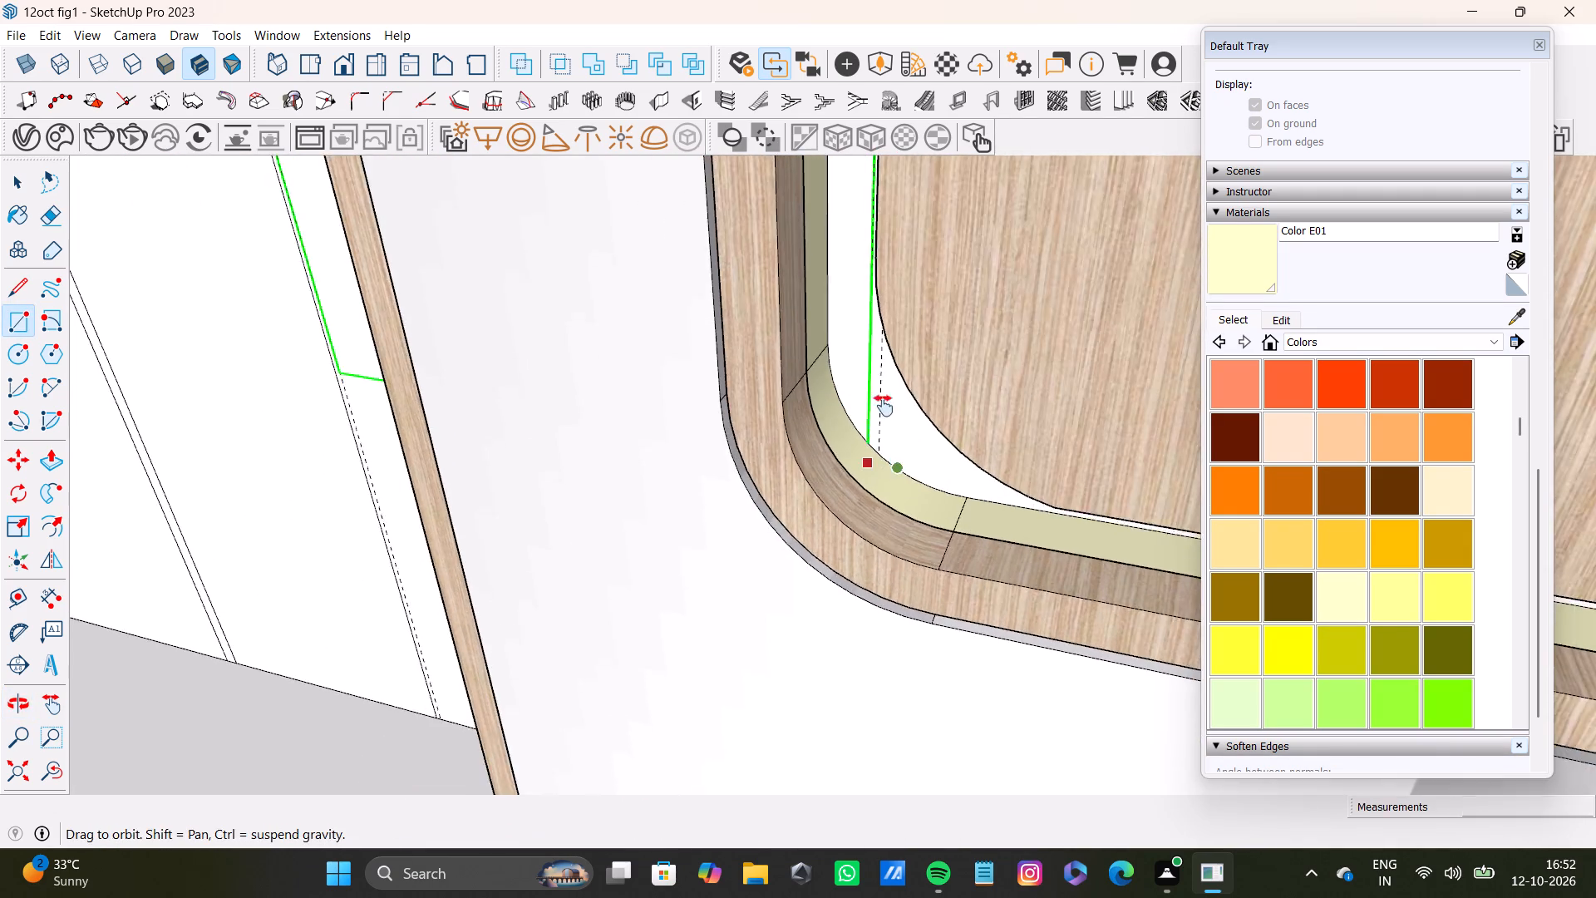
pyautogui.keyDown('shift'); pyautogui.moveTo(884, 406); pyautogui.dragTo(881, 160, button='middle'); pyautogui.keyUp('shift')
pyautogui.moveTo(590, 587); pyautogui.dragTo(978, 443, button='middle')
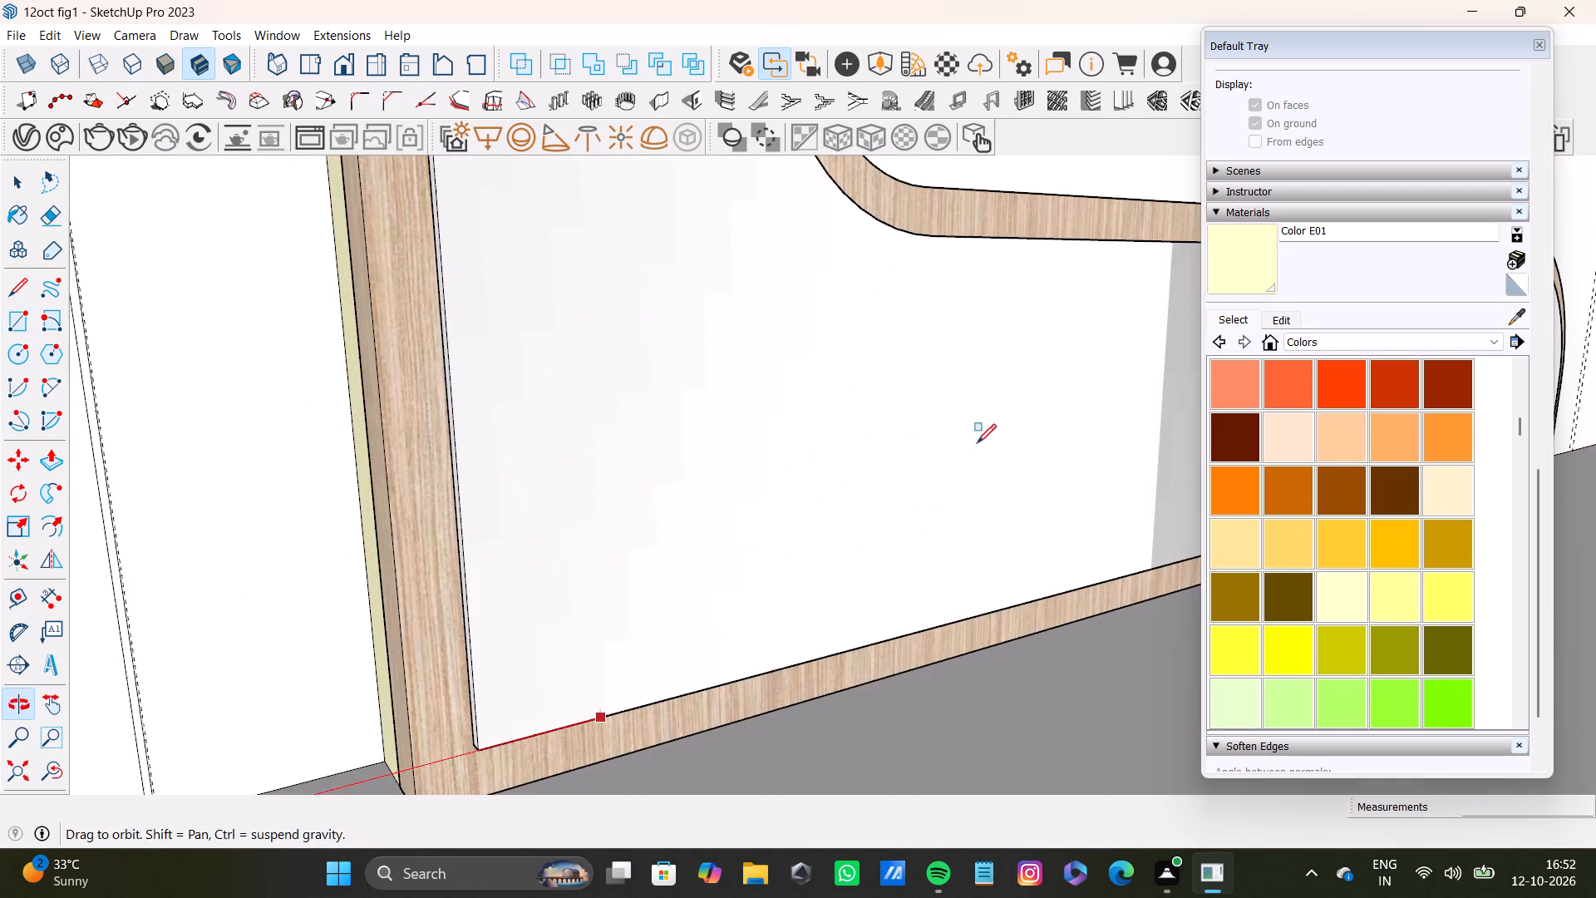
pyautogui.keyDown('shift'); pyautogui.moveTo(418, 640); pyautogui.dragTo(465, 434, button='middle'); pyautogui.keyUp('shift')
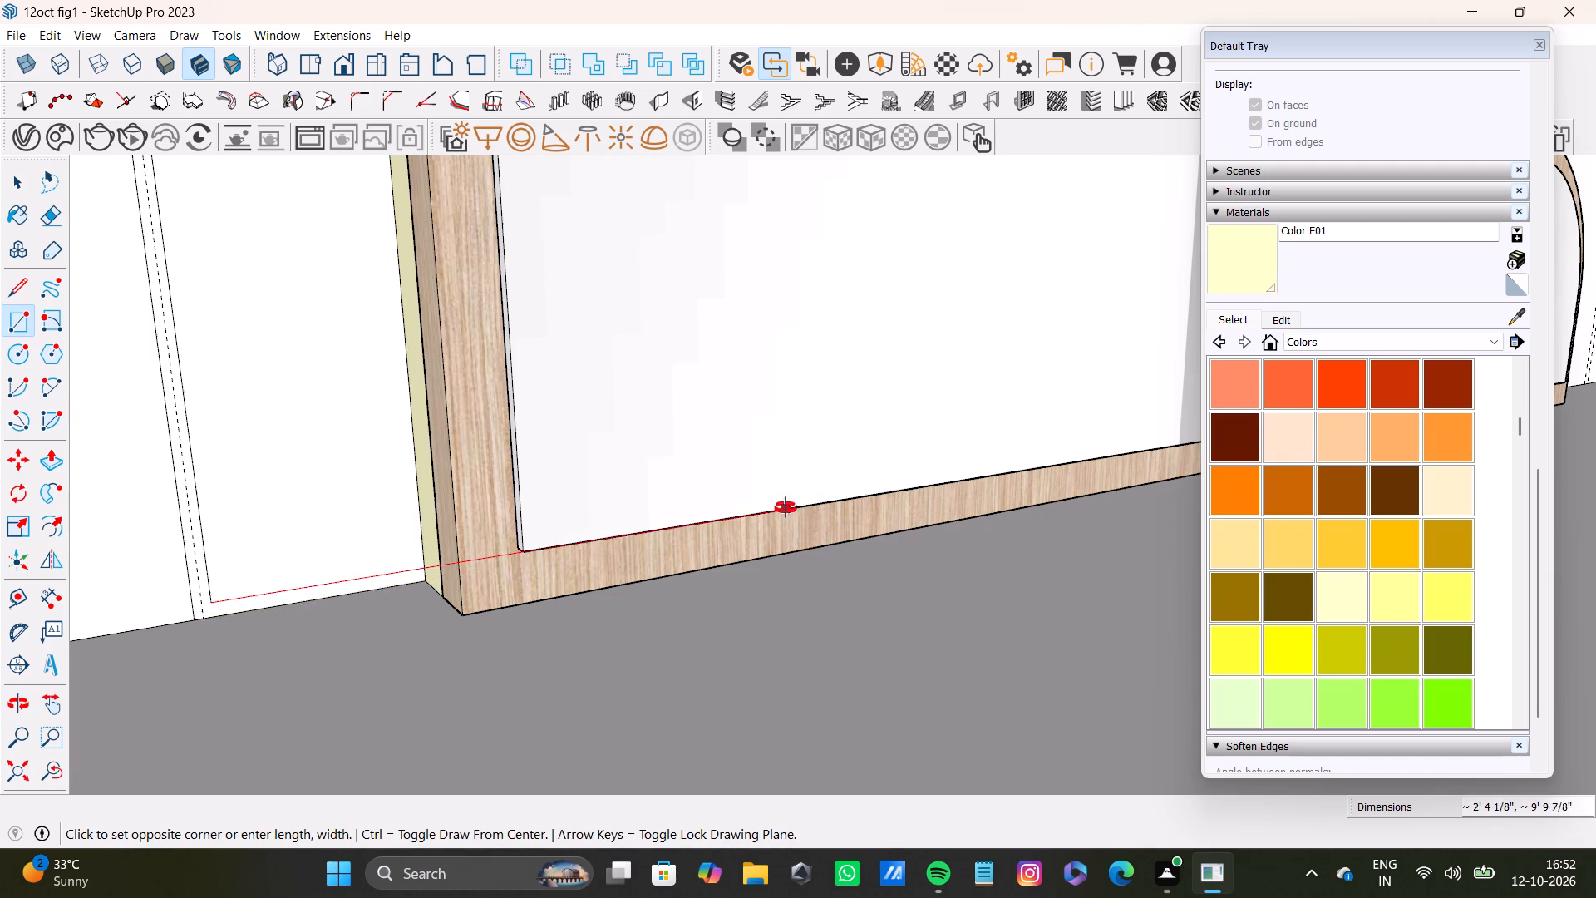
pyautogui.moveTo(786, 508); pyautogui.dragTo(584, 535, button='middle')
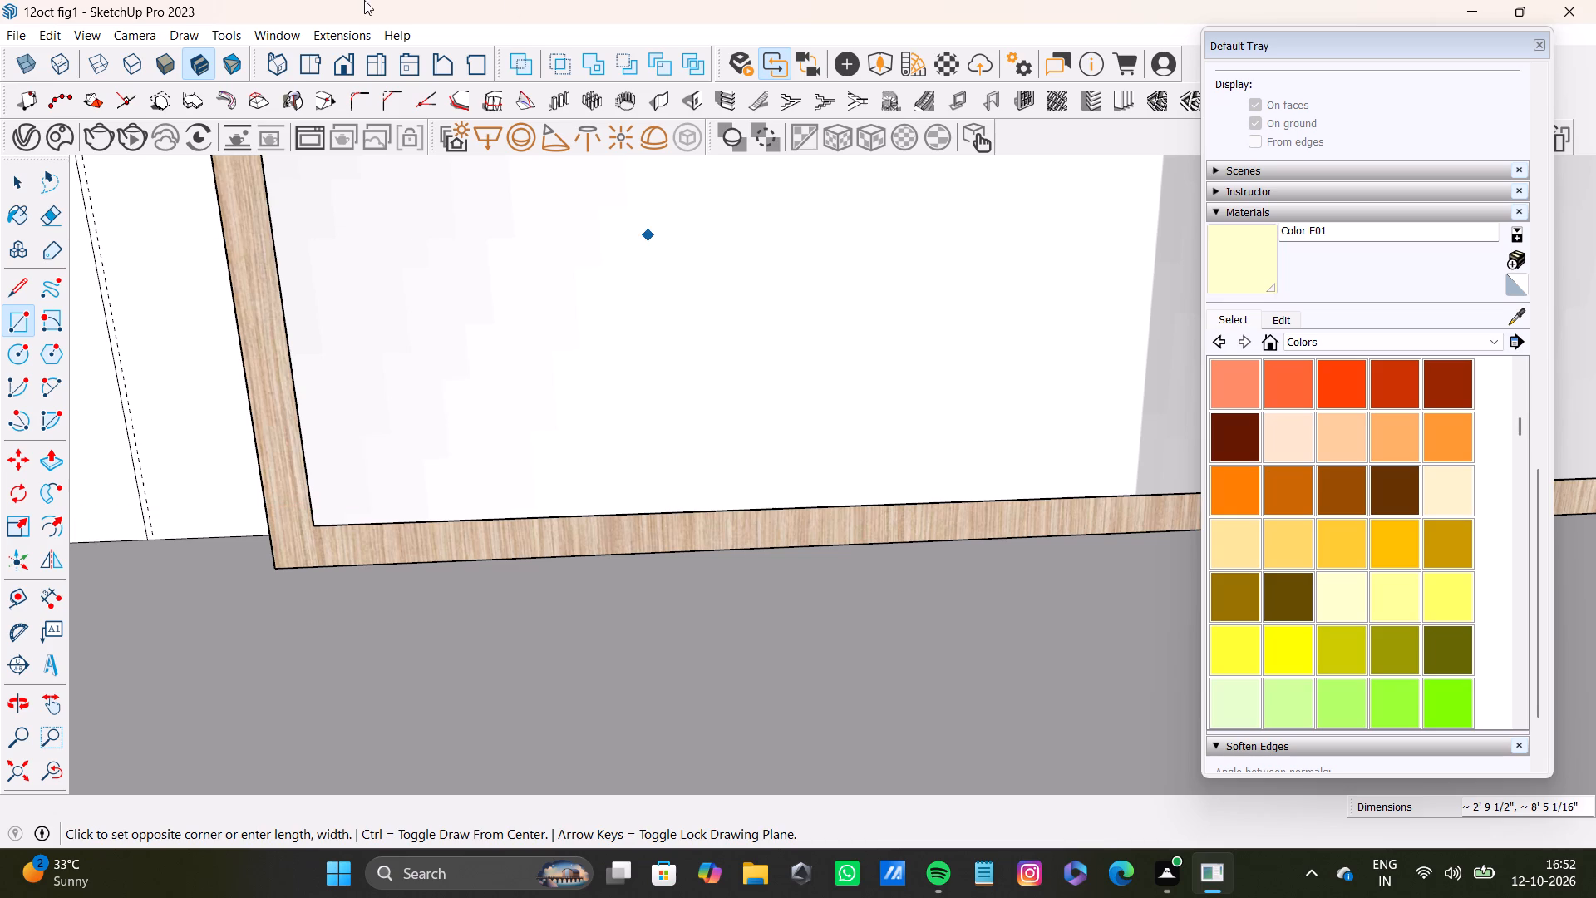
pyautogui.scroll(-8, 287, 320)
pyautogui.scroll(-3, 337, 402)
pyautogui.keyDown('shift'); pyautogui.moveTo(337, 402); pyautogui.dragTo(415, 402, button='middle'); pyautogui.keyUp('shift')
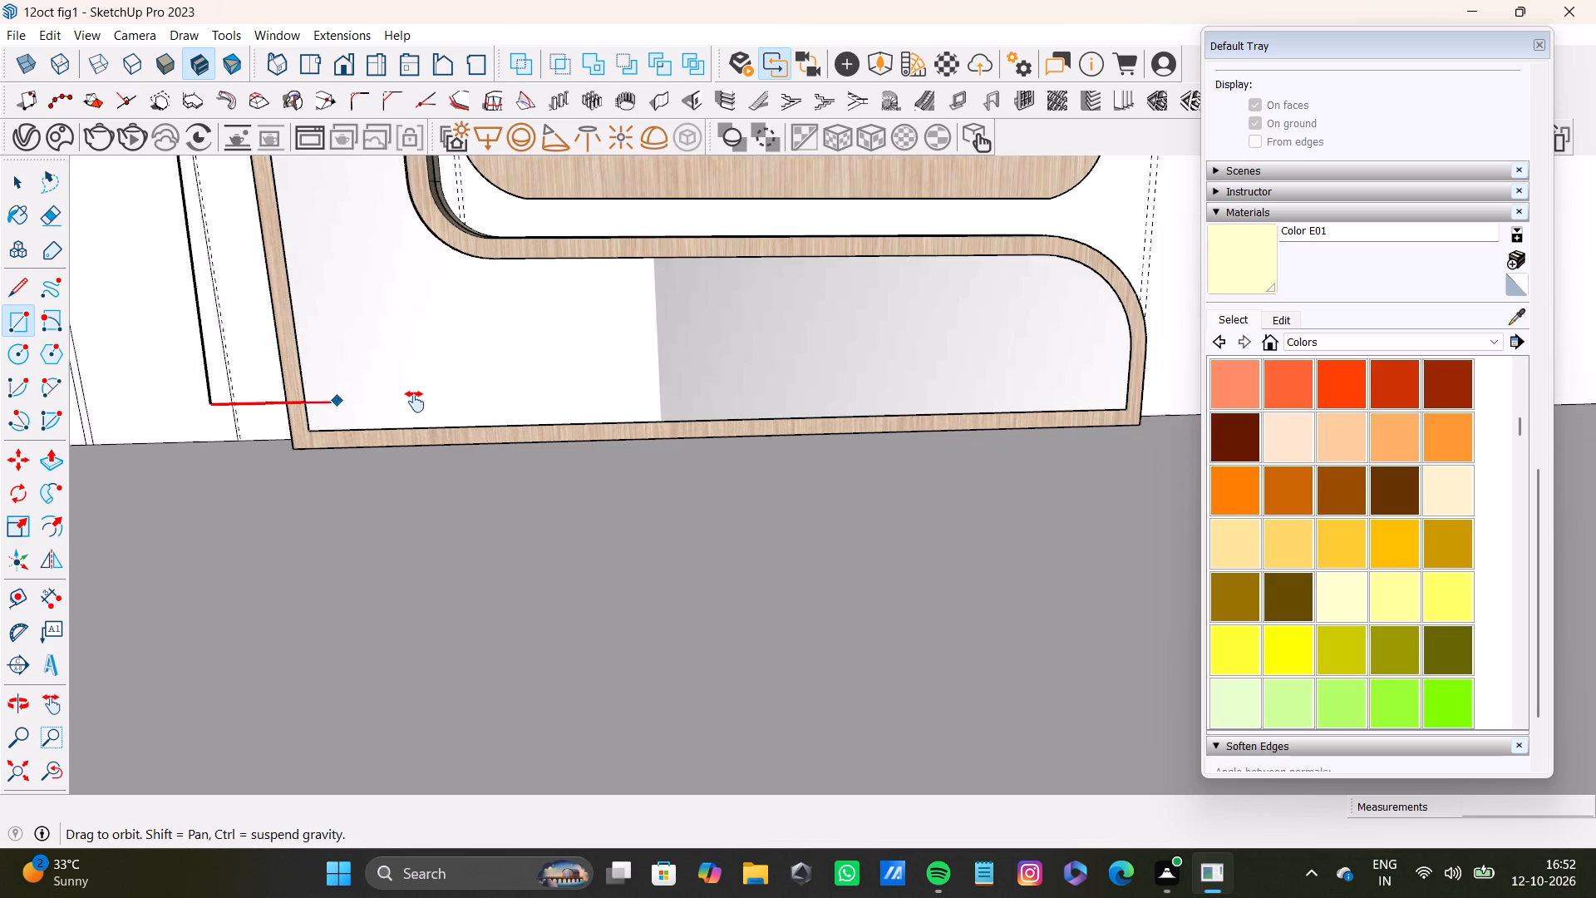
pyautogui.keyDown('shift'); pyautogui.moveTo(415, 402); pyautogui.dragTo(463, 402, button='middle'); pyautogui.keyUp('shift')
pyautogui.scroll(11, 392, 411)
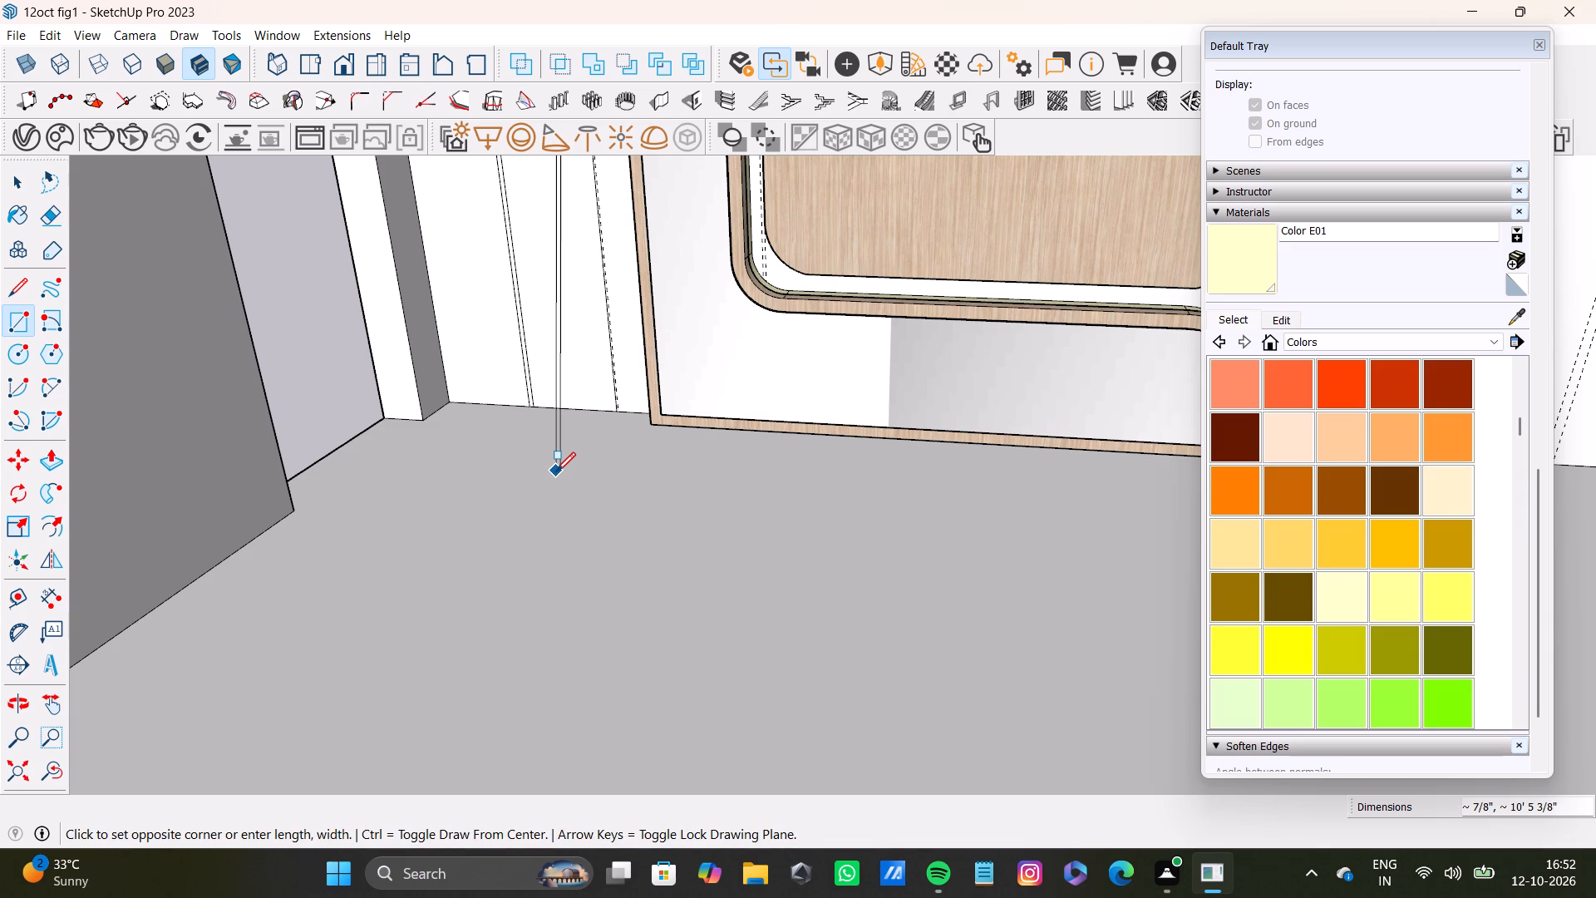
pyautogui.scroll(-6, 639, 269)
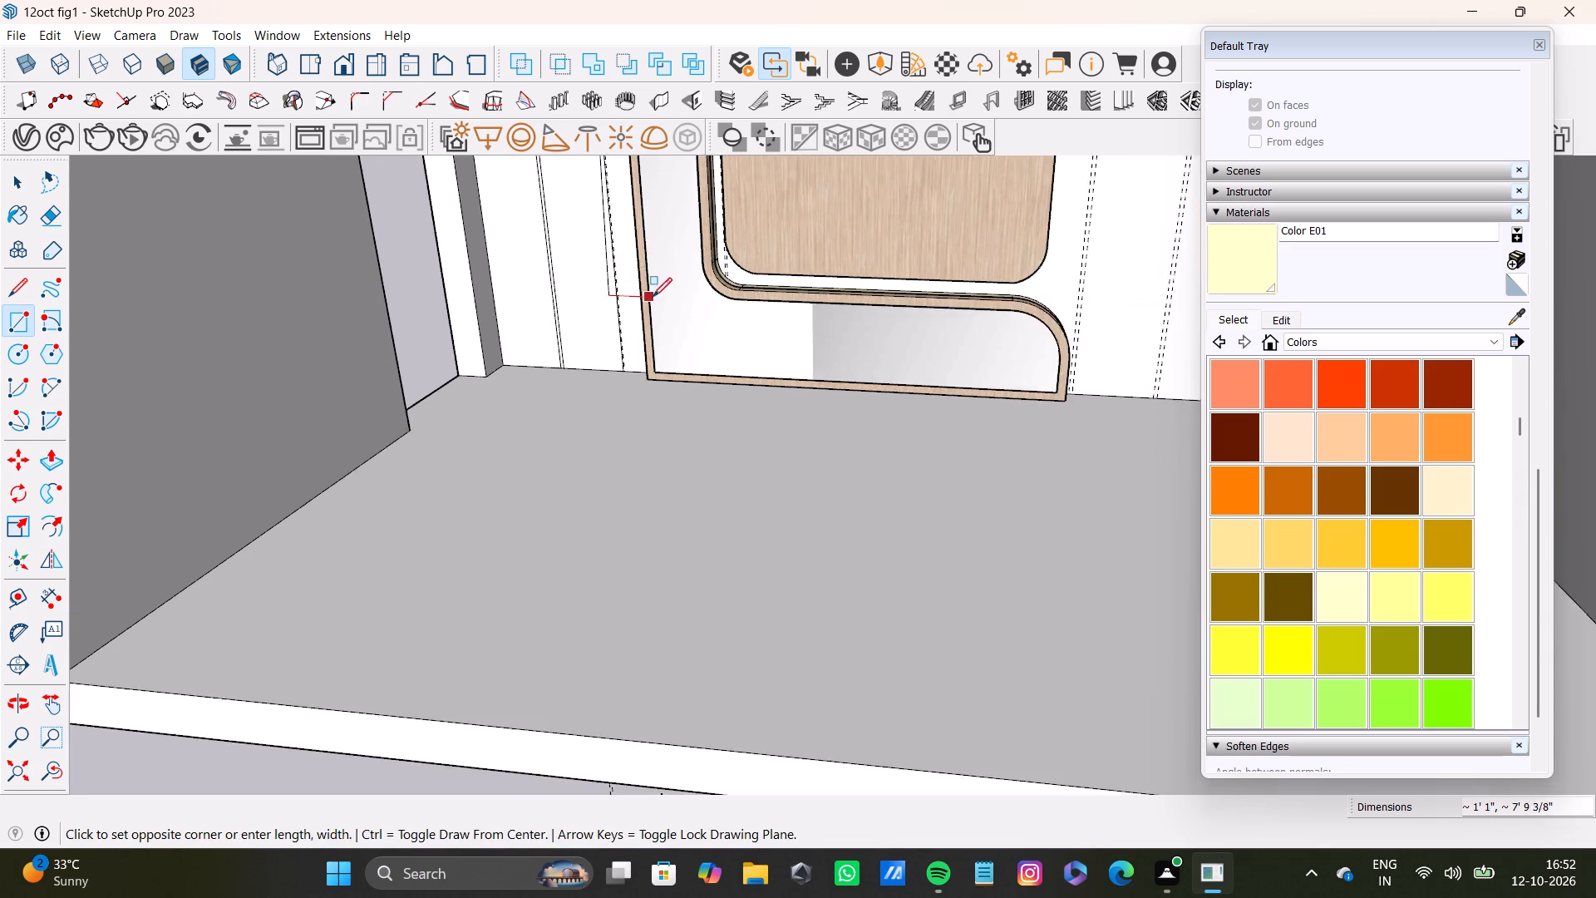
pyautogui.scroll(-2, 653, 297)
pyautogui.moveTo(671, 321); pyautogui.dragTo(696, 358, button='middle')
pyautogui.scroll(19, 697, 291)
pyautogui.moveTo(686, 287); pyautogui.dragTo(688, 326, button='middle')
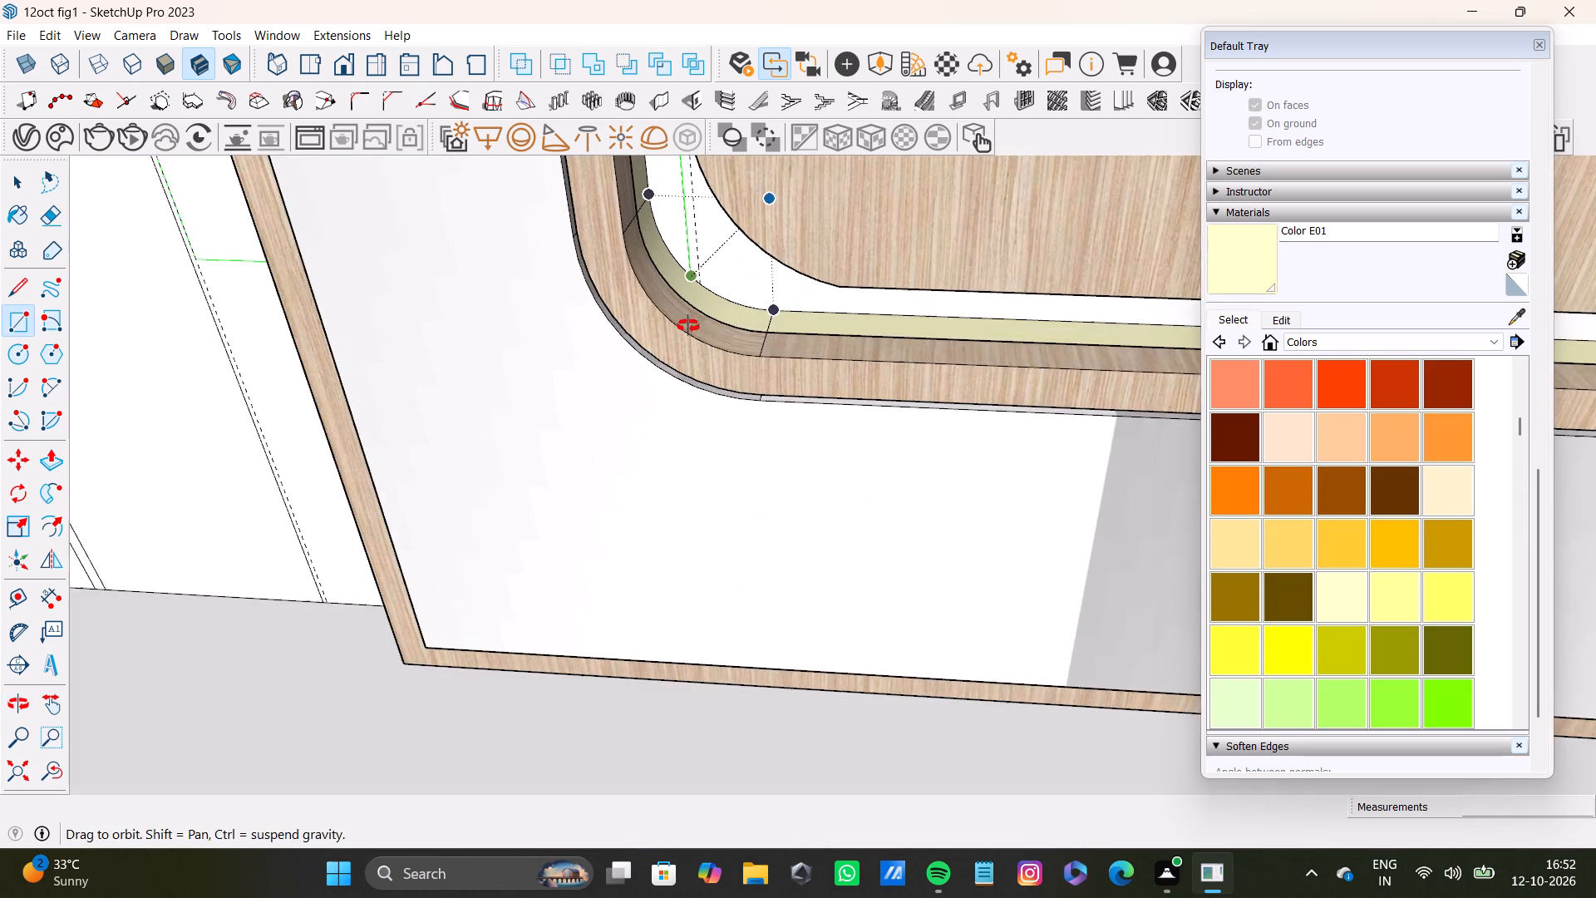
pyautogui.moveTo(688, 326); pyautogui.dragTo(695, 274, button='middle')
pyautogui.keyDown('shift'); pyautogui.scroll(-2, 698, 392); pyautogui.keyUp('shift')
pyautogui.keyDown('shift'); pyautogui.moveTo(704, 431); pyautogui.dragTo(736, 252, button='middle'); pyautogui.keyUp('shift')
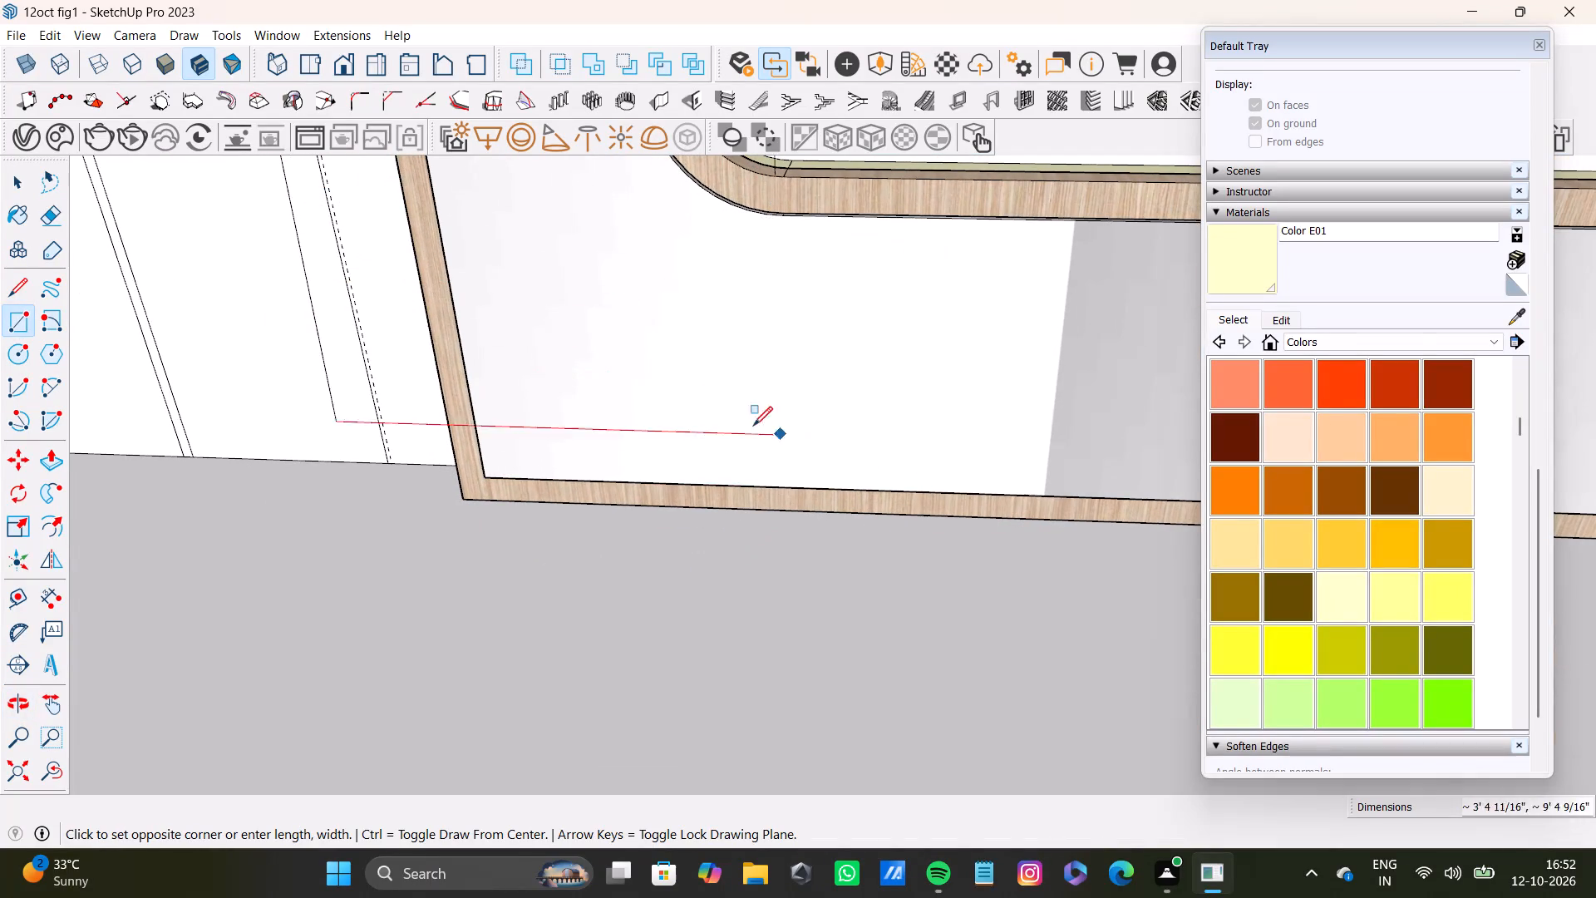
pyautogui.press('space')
# Examine the pale yellow edge faces and the laminate frame group around the L-shaped mirror's rounded upper corner.
pyautogui.scroll(-8, 450, 358)
pyautogui.keyDown('shift'); pyautogui.moveTo(497, 257); pyautogui.dragTo(610, 554, button='middle'); pyautogui.keyUp('shift')
pyautogui.scroll(-4, 606, 502)
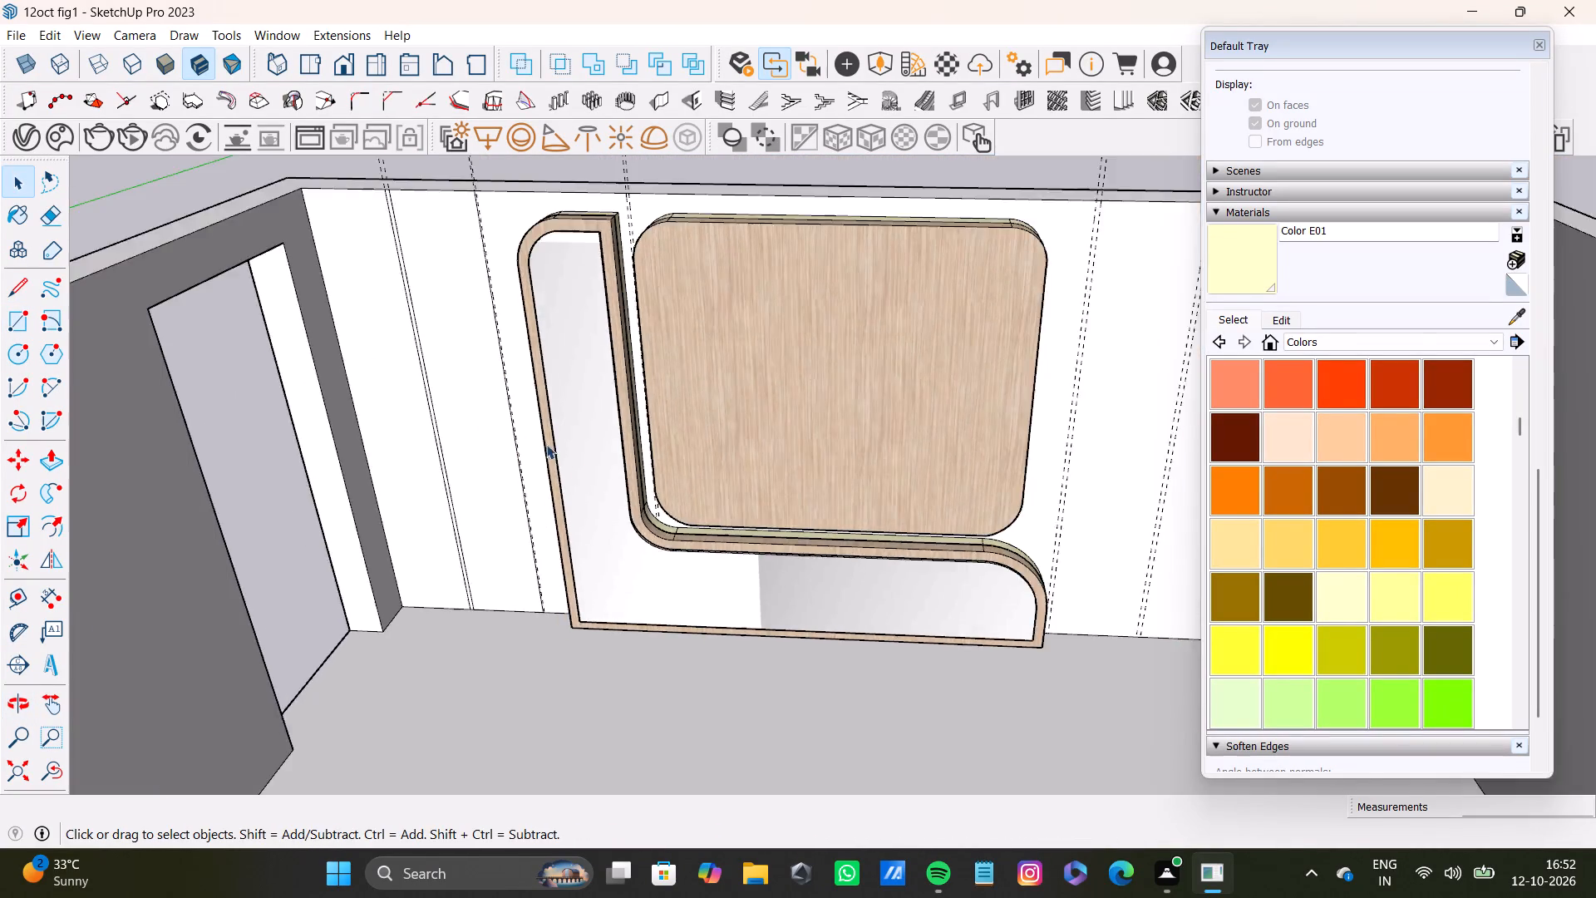
pyautogui.scroll(-6, 546, 444)
pyautogui.keyDown('shift'); pyautogui.moveTo(532, 398); pyautogui.dragTo(648, 449, button='middle'); pyautogui.keyUp('shift')
pyautogui.scroll(8, 508, 490)
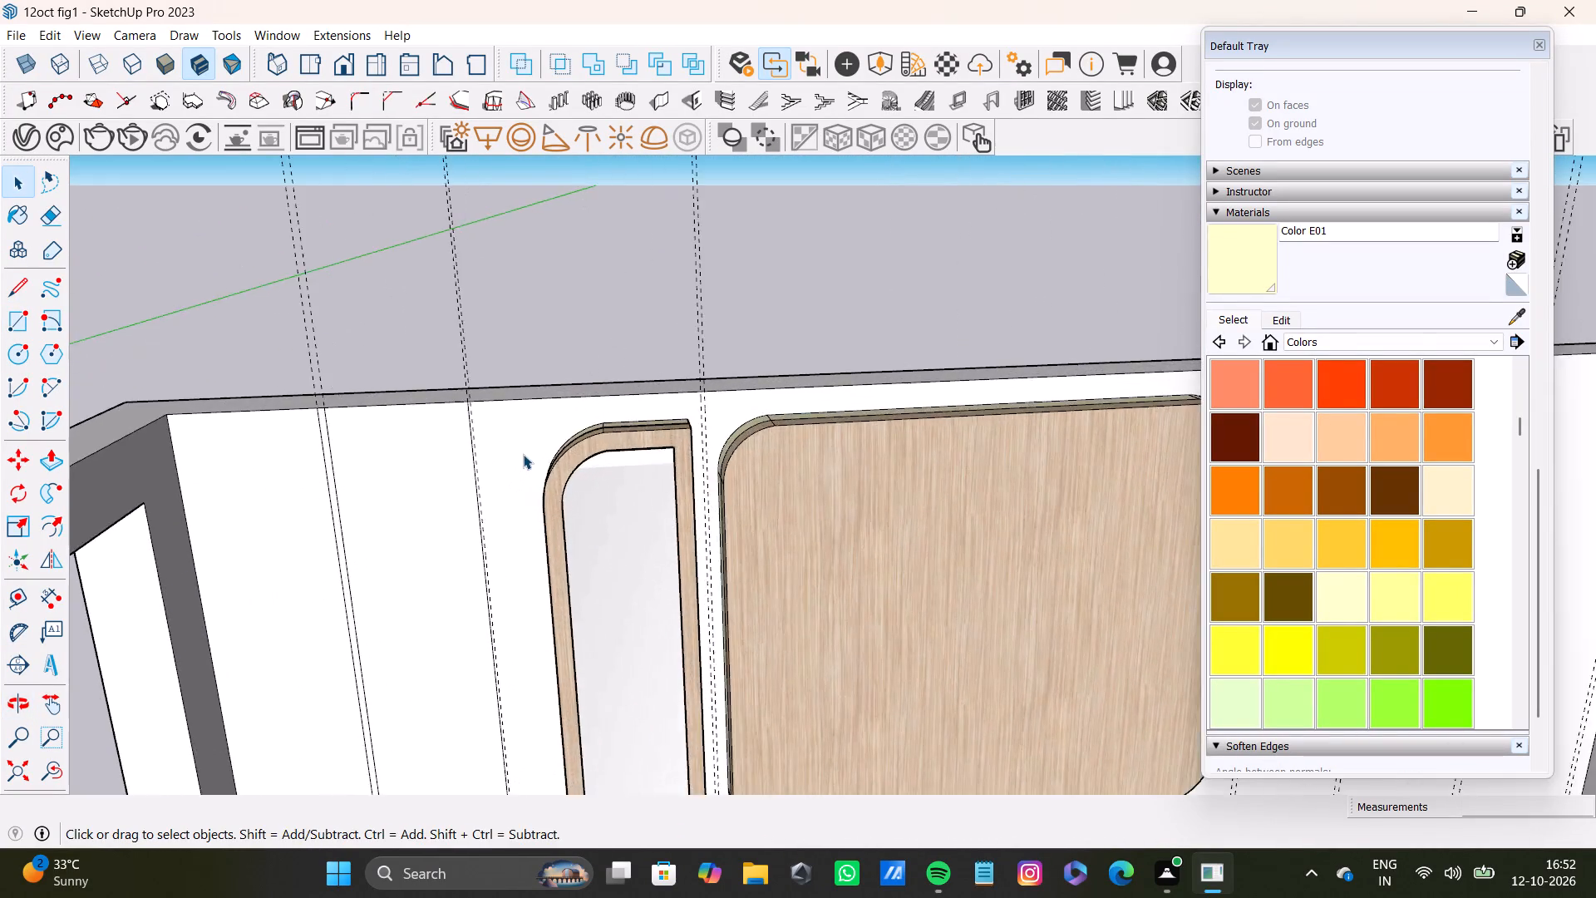
pyautogui.moveTo(523, 454); pyautogui.dragTo(585, 683, button='middle')
pyautogui.scroll(9, 592, 604)
pyautogui.scroll(-5, 621, 539)
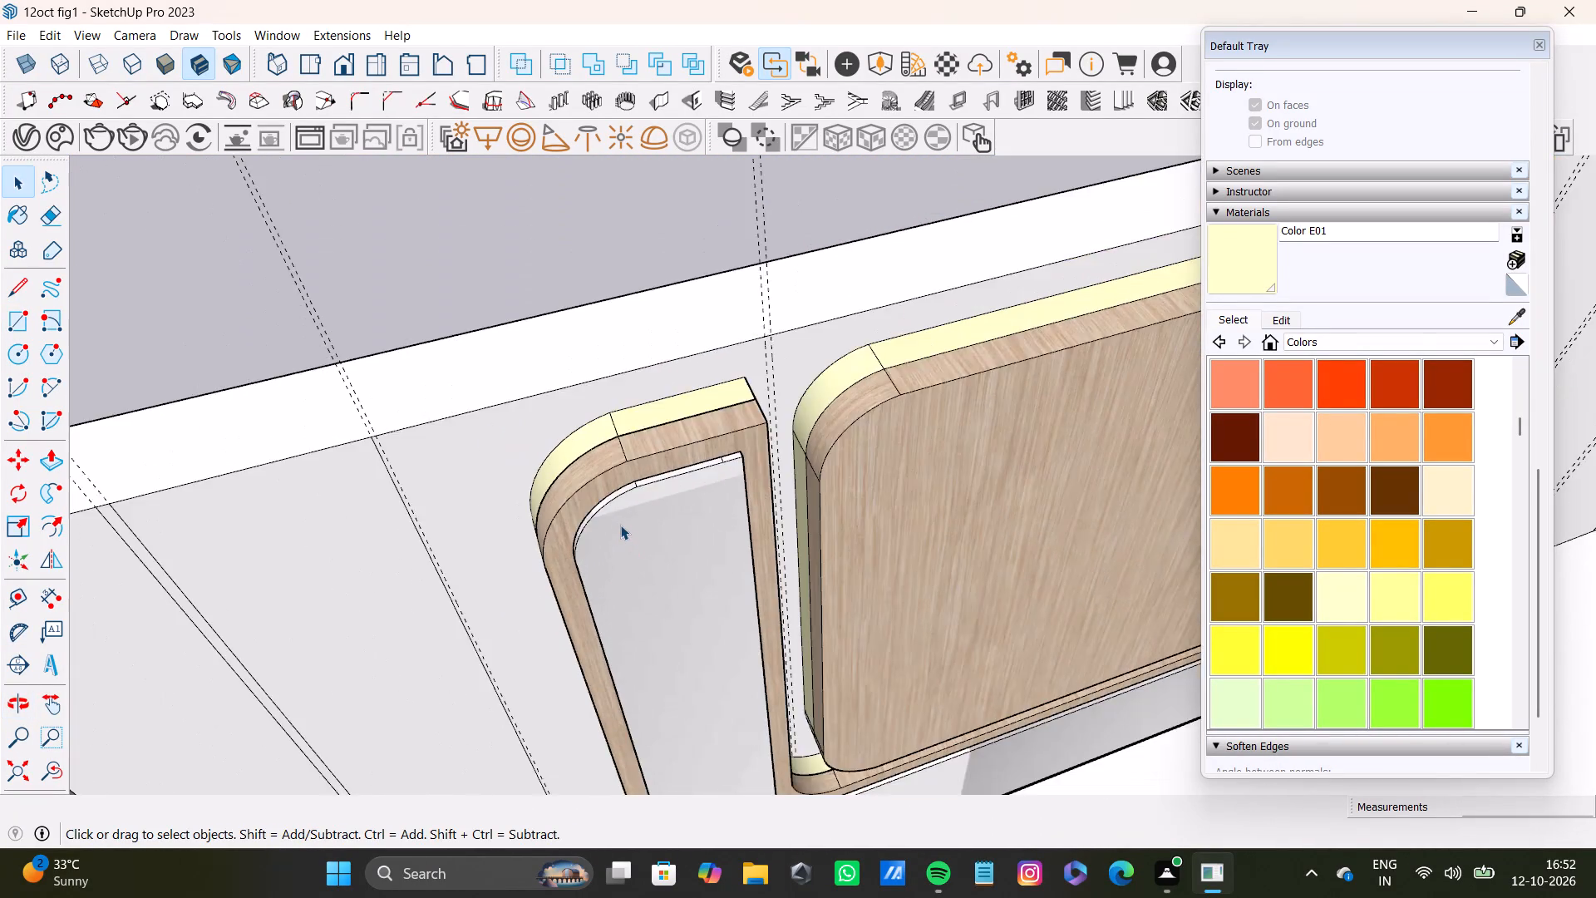
pyautogui.scroll(-4, 620, 525)
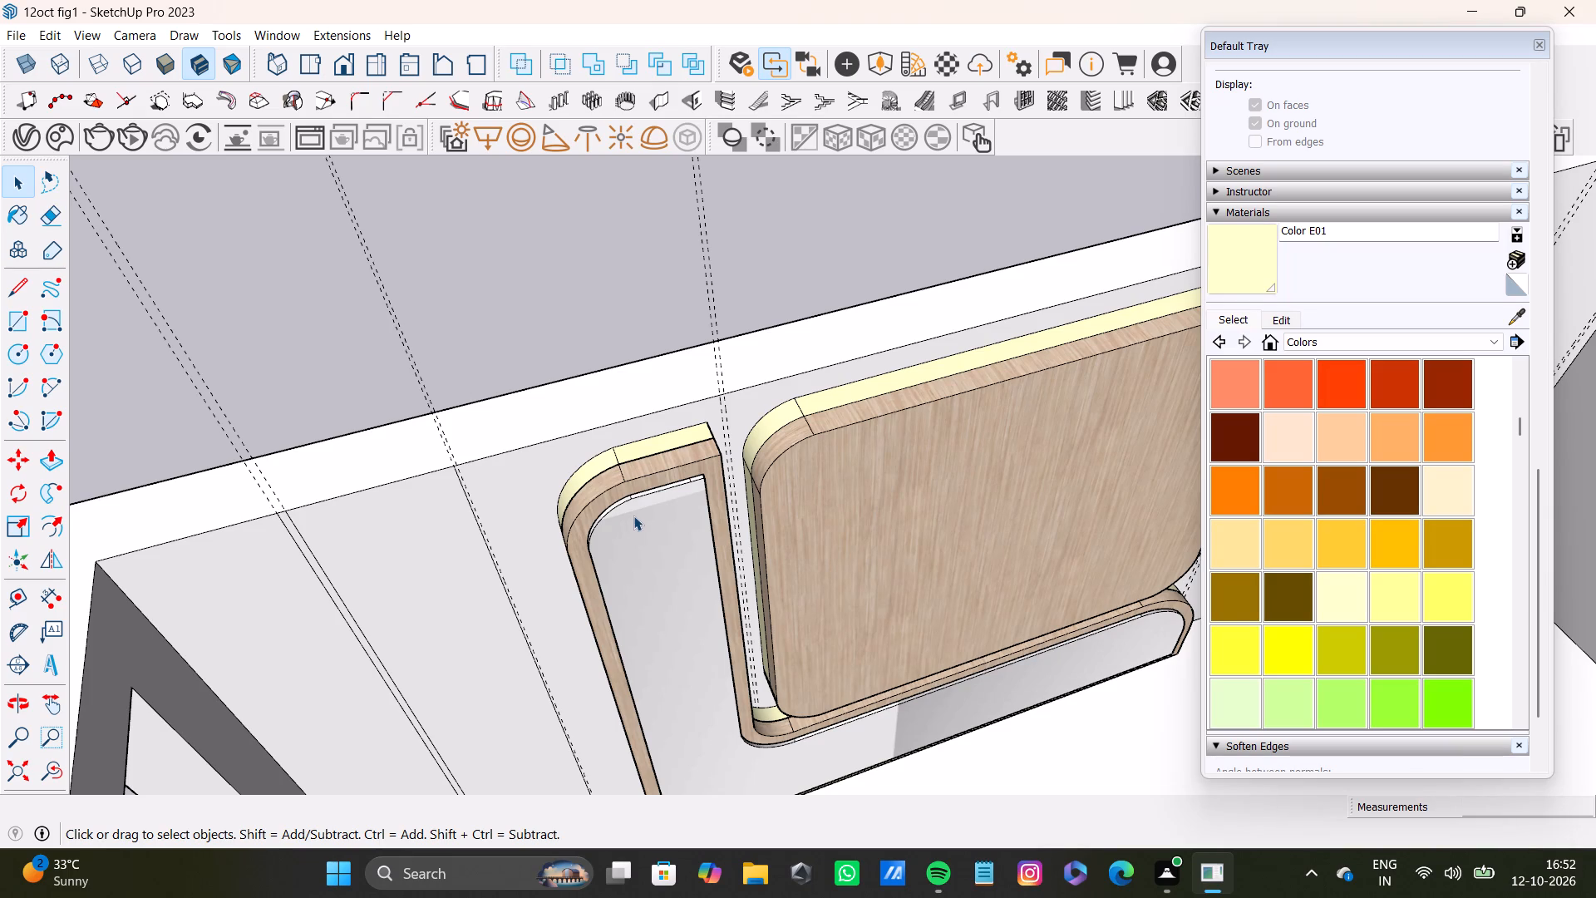
pyautogui.scroll(7, 614, 495)
pyautogui.keyDown('shift'); pyautogui.doubleClick(611, 413); pyautogui.keyUp('shift')
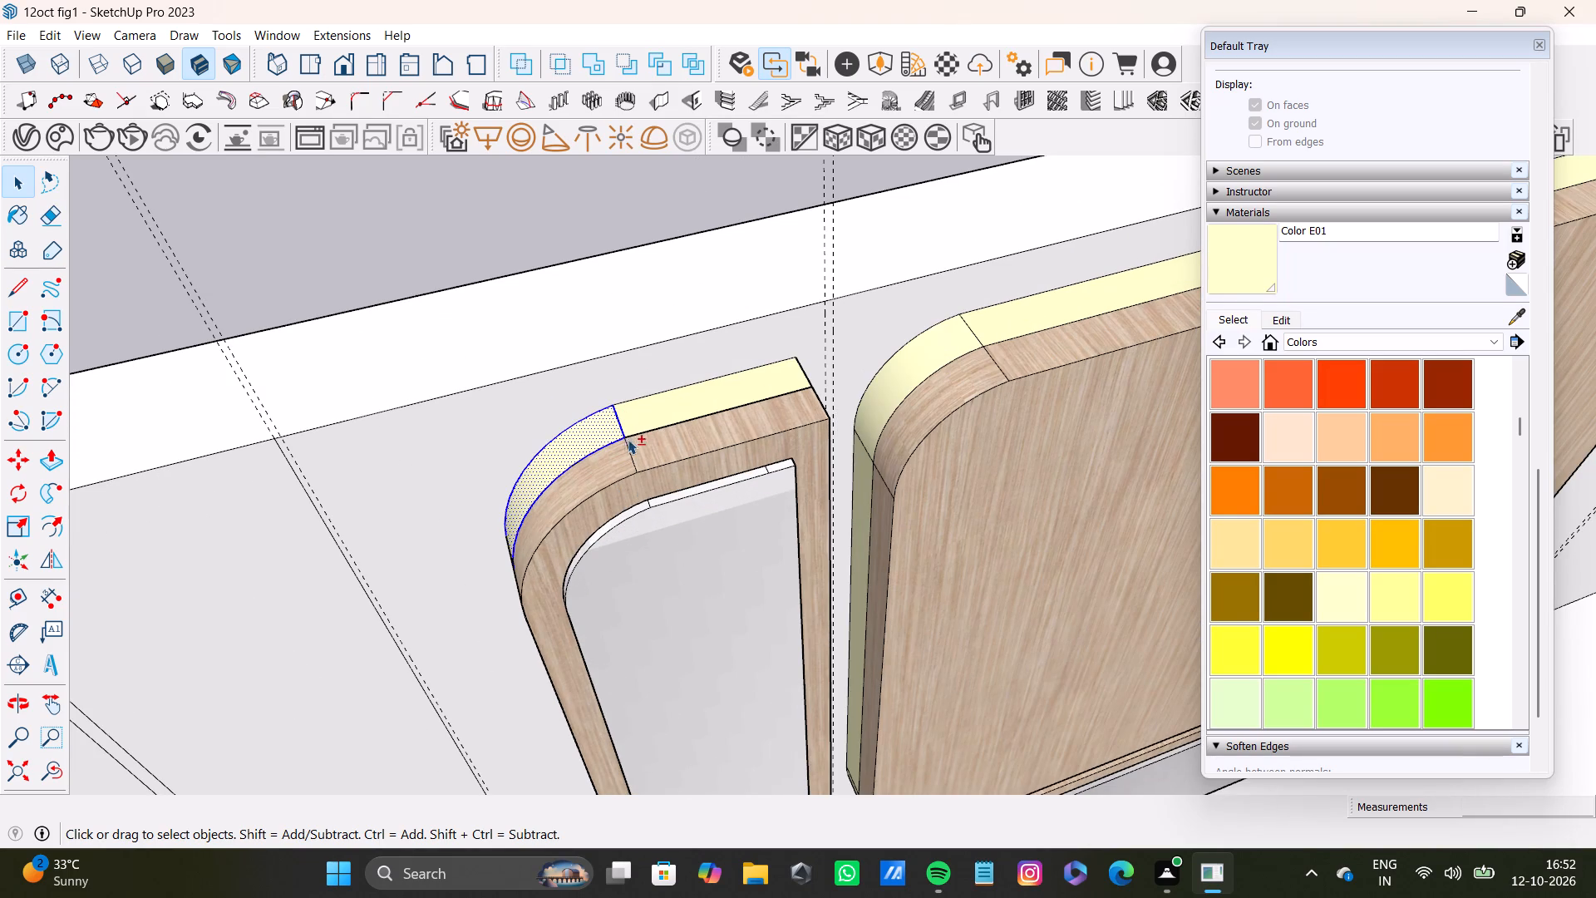
pyautogui.keyDown('shift'); pyautogui.tripleClick(639, 422); pyautogui.keyUp('shift')
pyautogui.keyDown('shift'); pyautogui.tripleClick(643, 446); pyautogui.keyUp('shift')
pyautogui.keyDown('shift'); pyautogui.click(540, 229); pyautogui.keyUp('shift')
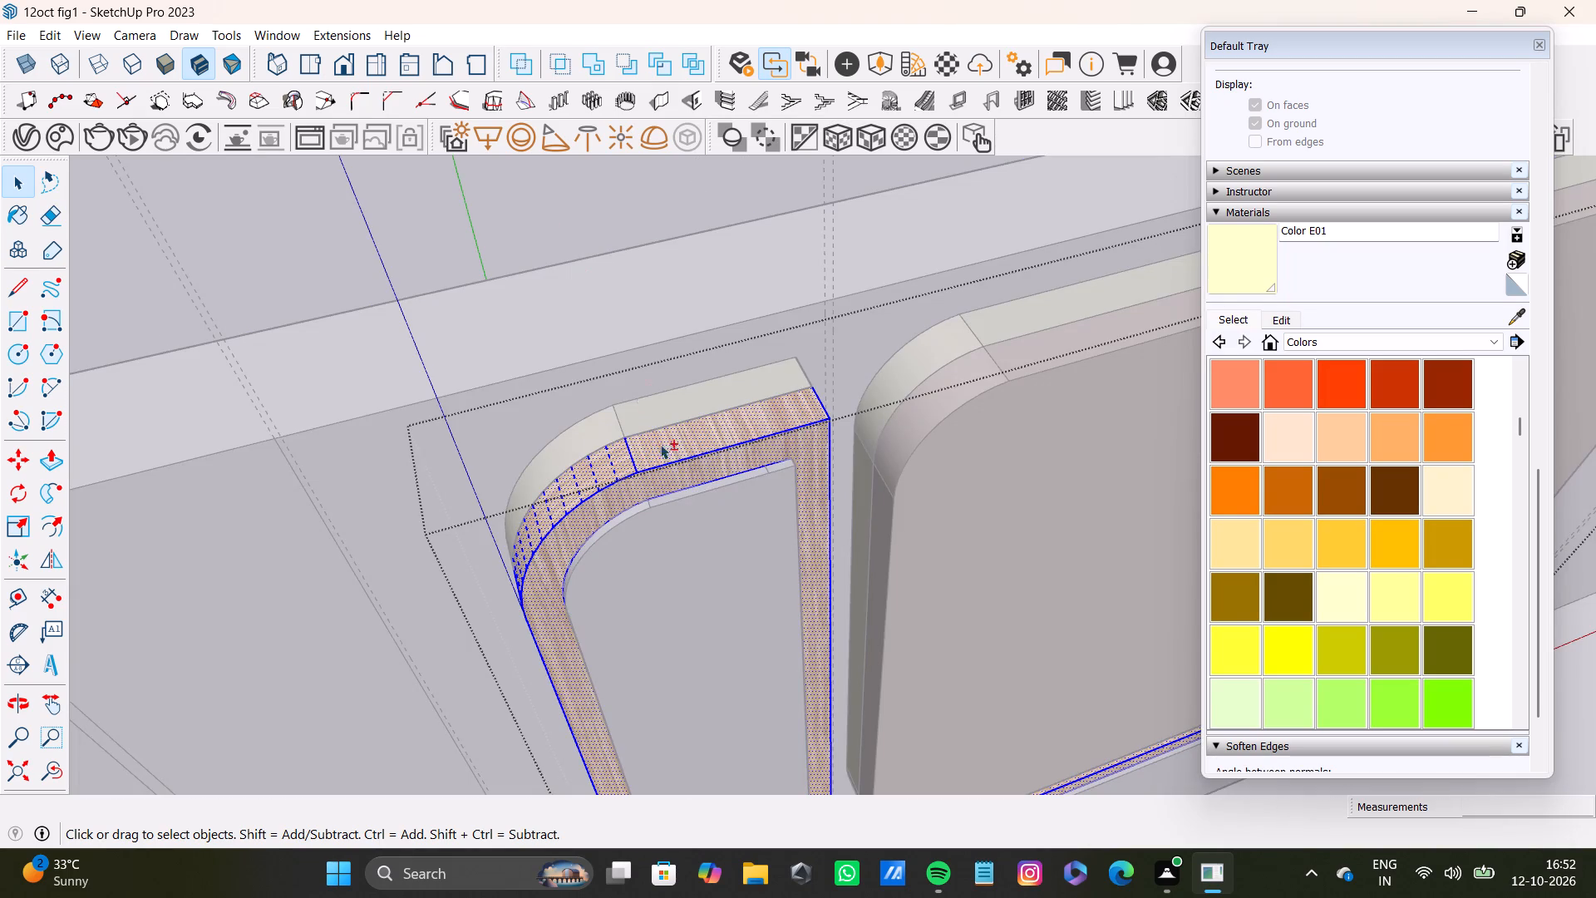
pyautogui.click(608, 219)
pyautogui.doubleClick(693, 393)
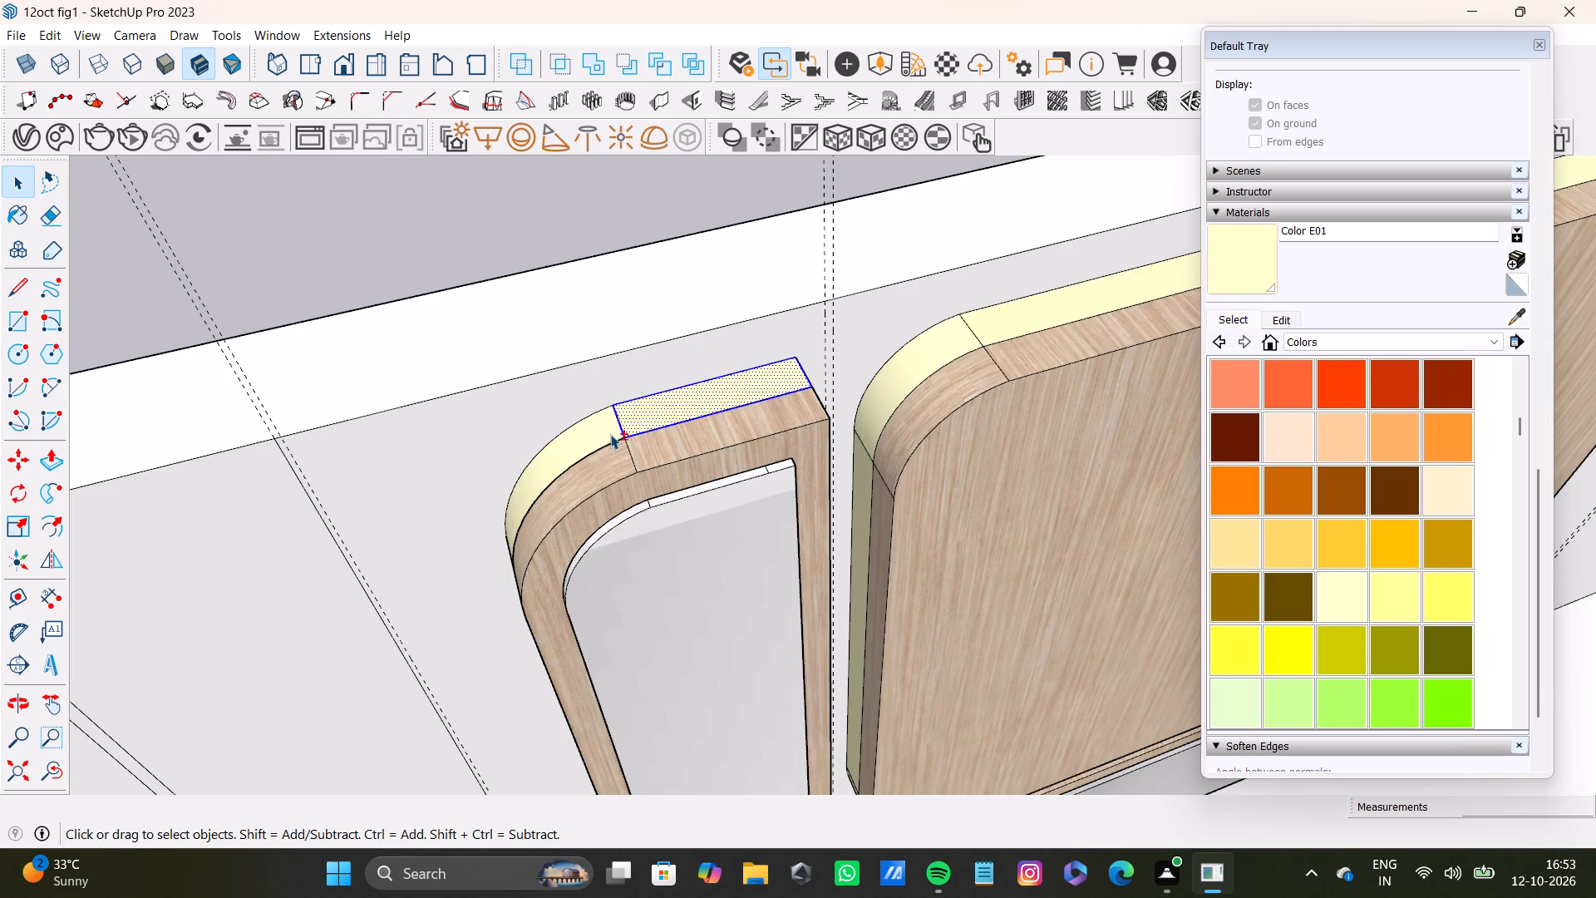
pyautogui.keyDown('shift'); pyautogui.doubleClick(605, 431); pyautogui.keyUp('shift')
pyautogui.keyDown('shift'); pyautogui.doubleClick(608, 477); pyautogui.keyUp('shift')
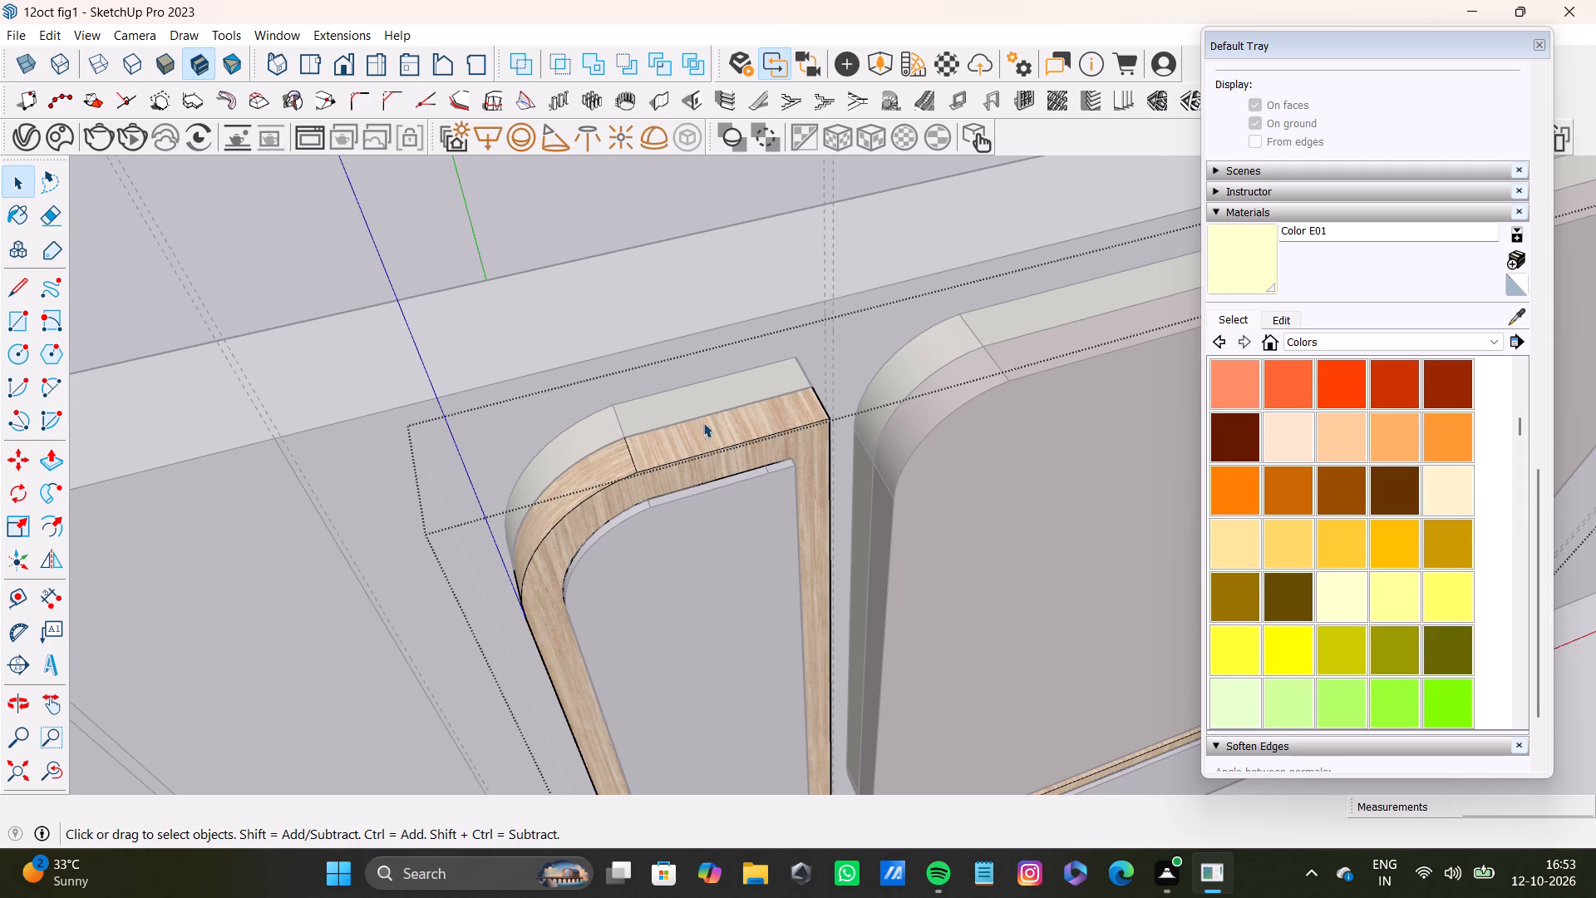
pyautogui.click(613, 208)
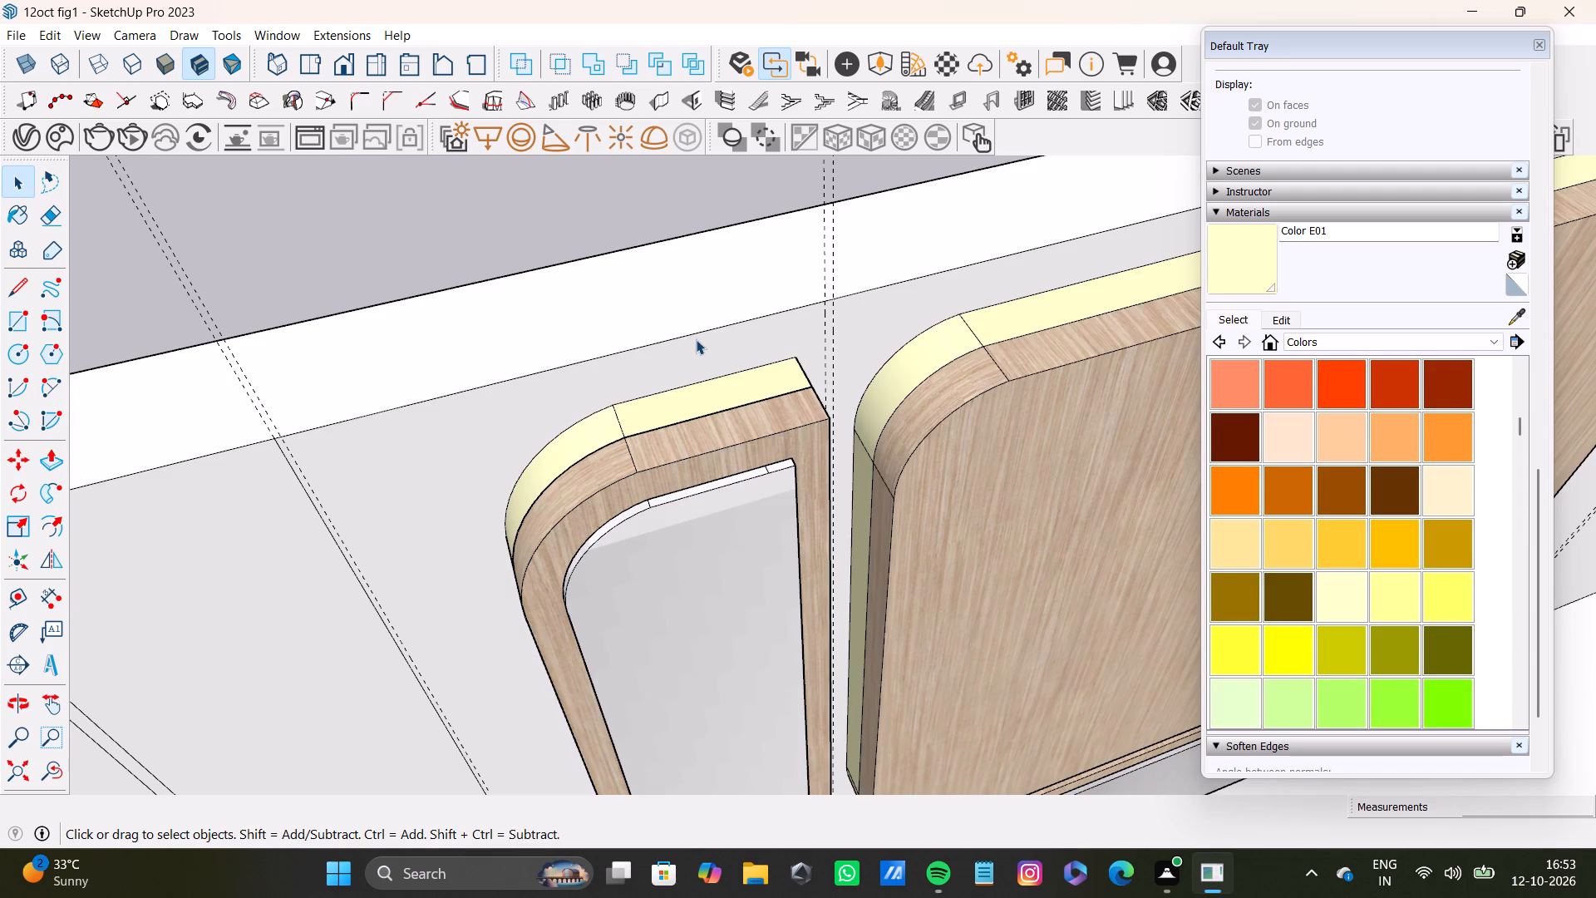
pyautogui.doubleClick(773, 387)
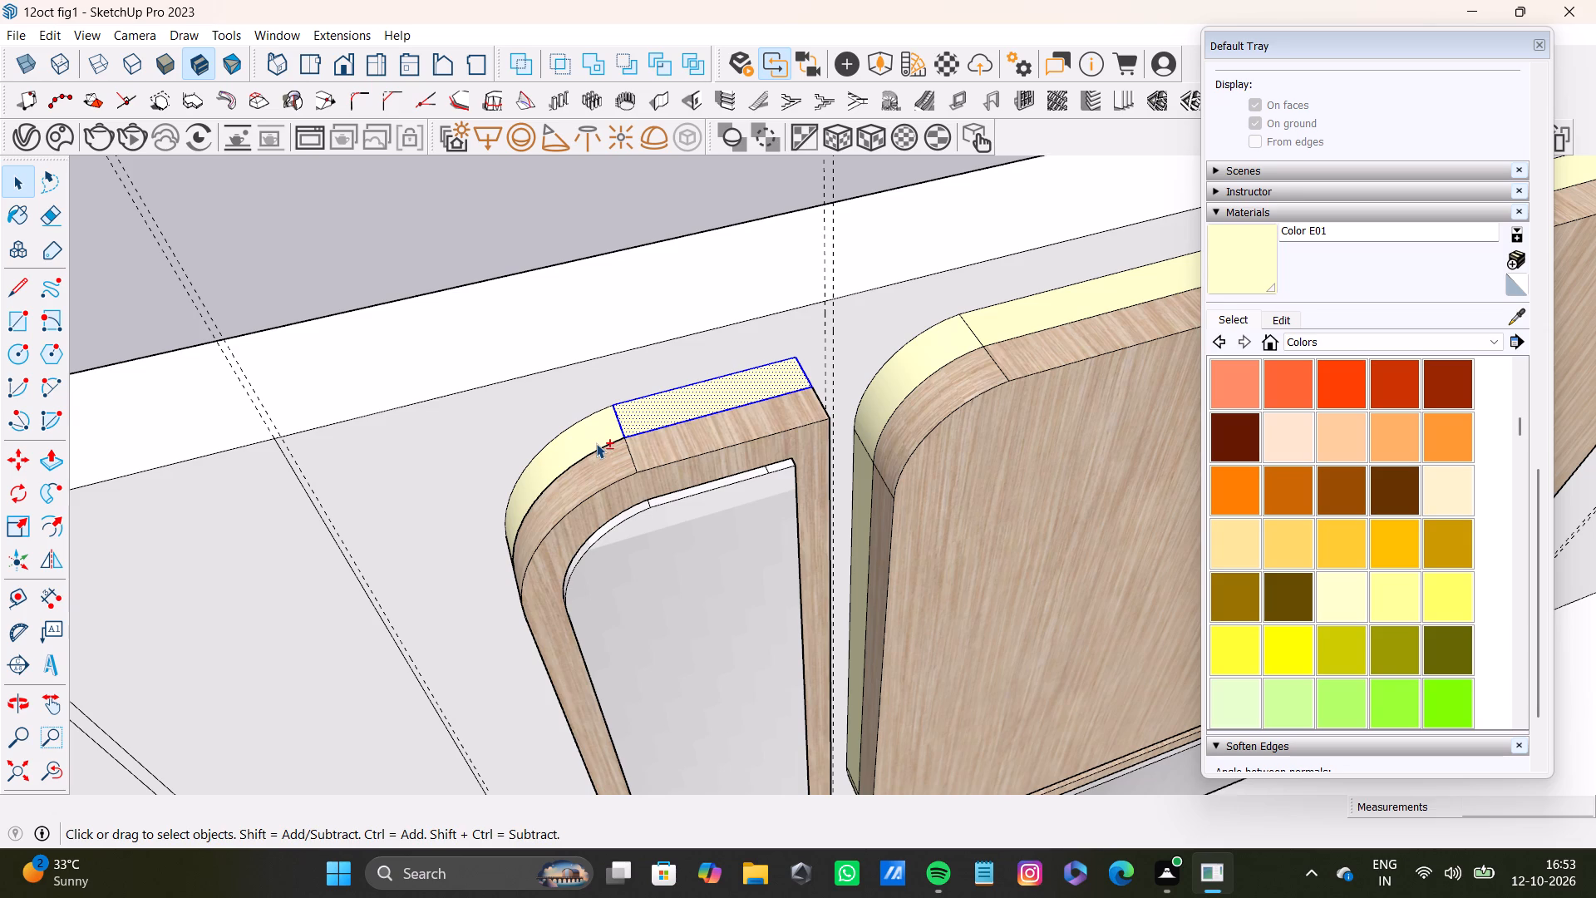
pyautogui.keyDown('shift'); pyautogui.doubleClick(596, 439); pyautogui.keyUp('shift')
pyautogui.keyDown('shift'); pyautogui.doubleClick(608, 457); pyautogui.keyUp('shift')
pyautogui.keyDown('shift'); pyautogui.click(561, 223); pyautogui.keyUp('shift')
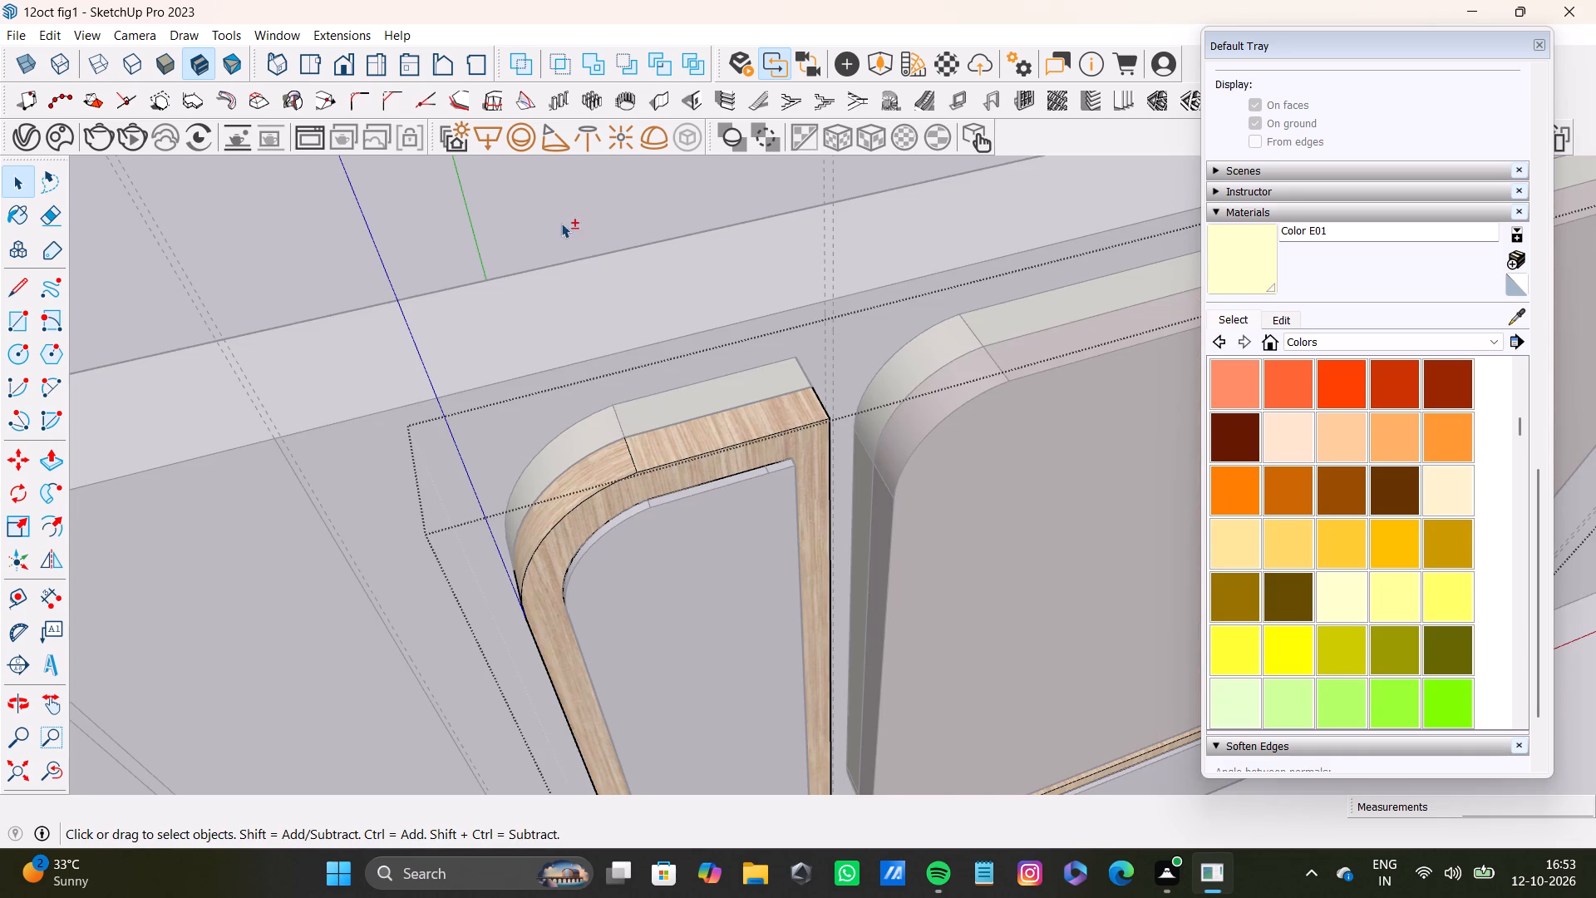
pyautogui.scroll(-8, 512, 436)
pyautogui.click(548, 299)
pyautogui.press('space')
pyautogui.scroll(6, 554, 471)
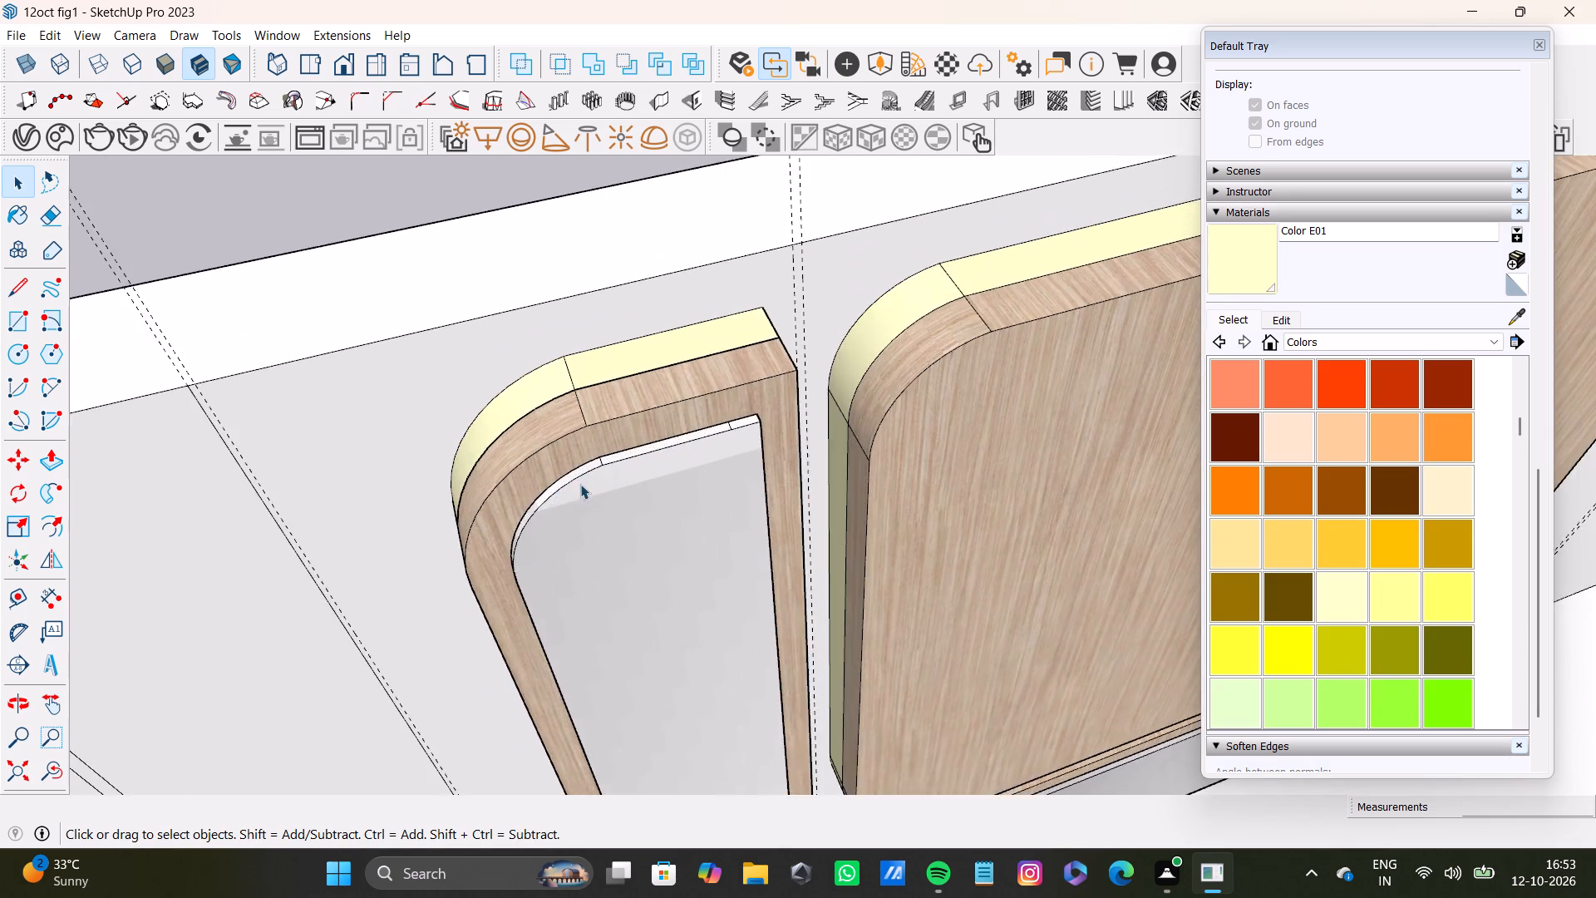
pyautogui.scroll(4, 580, 484)
pyautogui.moveTo(584, 486); pyautogui.dragTo(628, 529, button='middle')
pyautogui.scroll(-9, 610, 551)
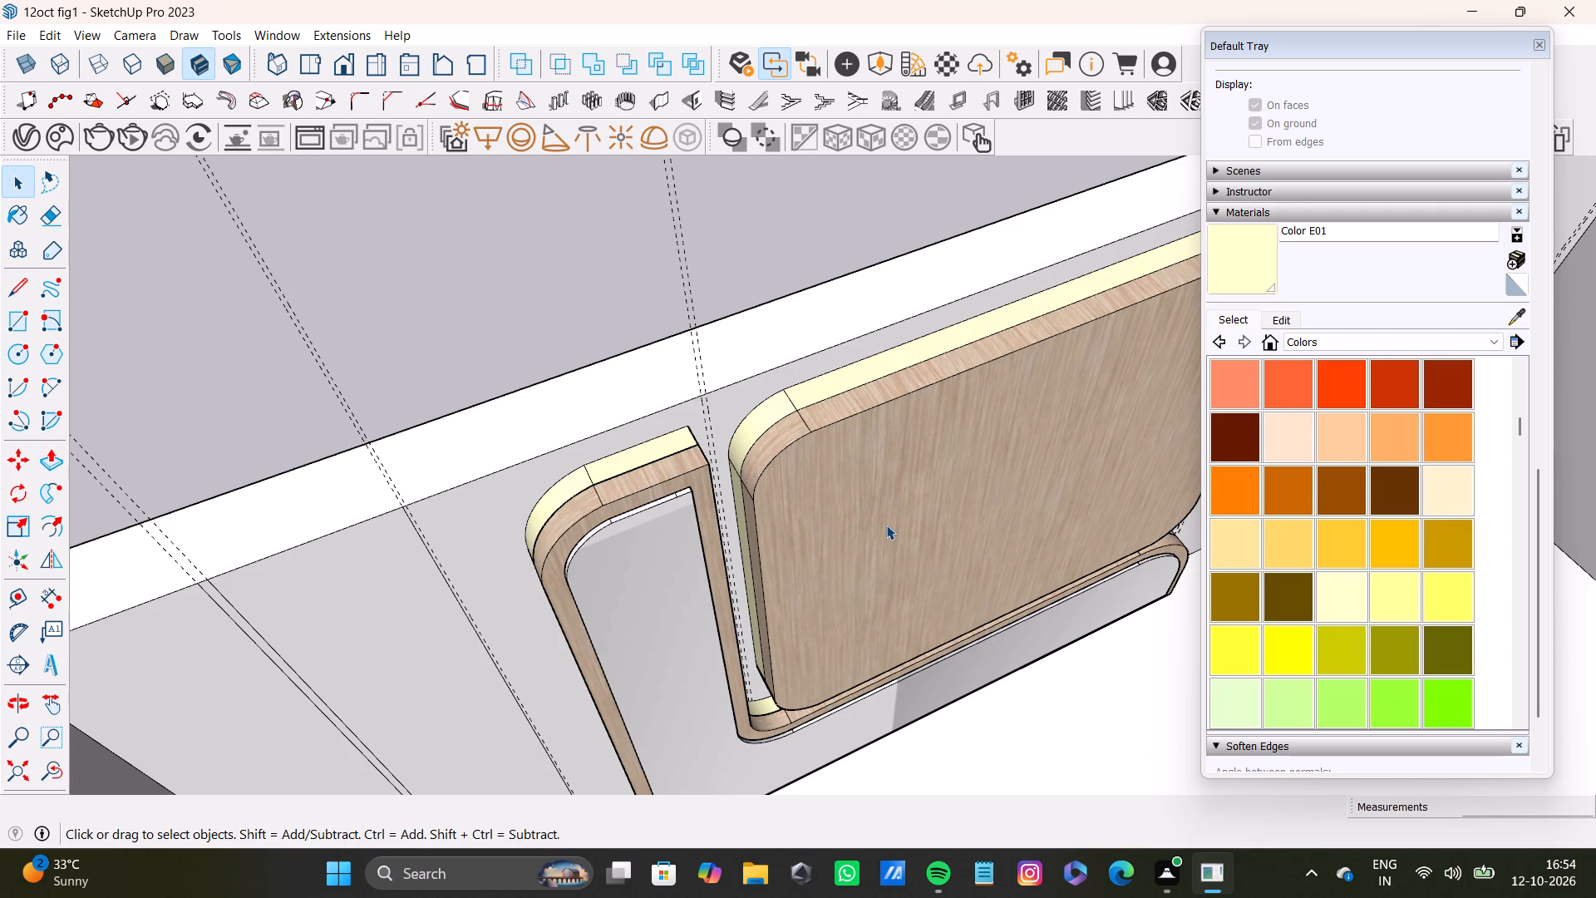
pyautogui.scroll(-4, 845, 622)
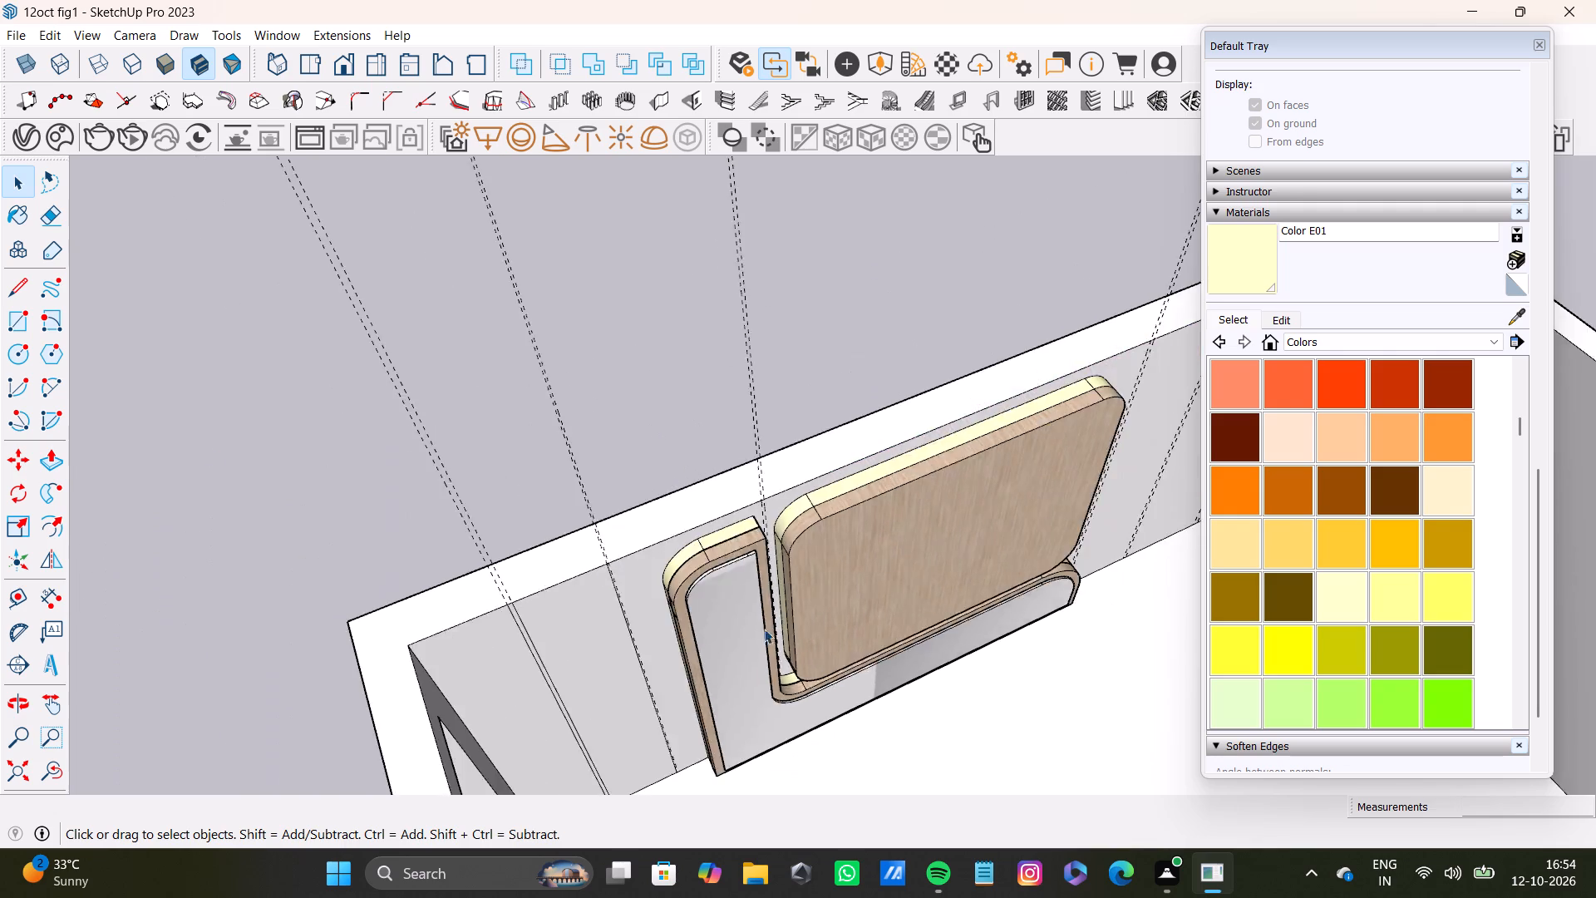
# Examine the L-shaped mirror, the raised rounded panel and the divided wall behind them from several angles.
pyautogui.scroll(-6, 764, 629)
pyautogui.moveTo(671, 573); pyautogui.dragTo(439, 524, button='middle')
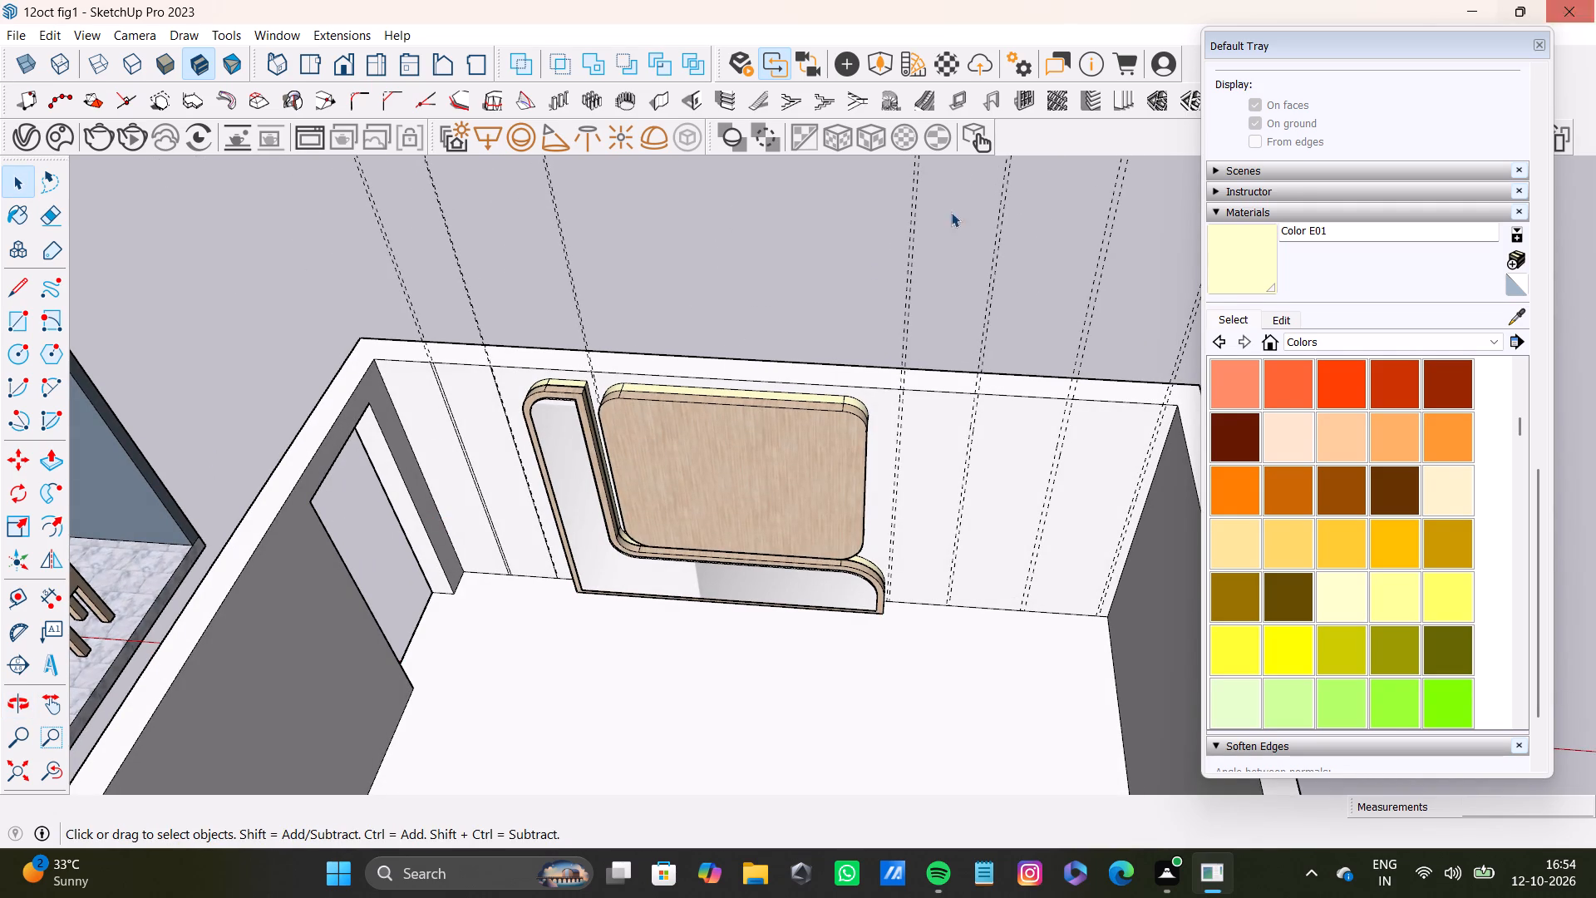
pyautogui.scroll(-3, 963, 722)
pyautogui.keyDown('shift'); pyautogui.moveTo(761, 551); pyautogui.dragTo(840, 376, button='middle'); pyautogui.keyUp('shift')
pyautogui.scroll(7, 798, 392)
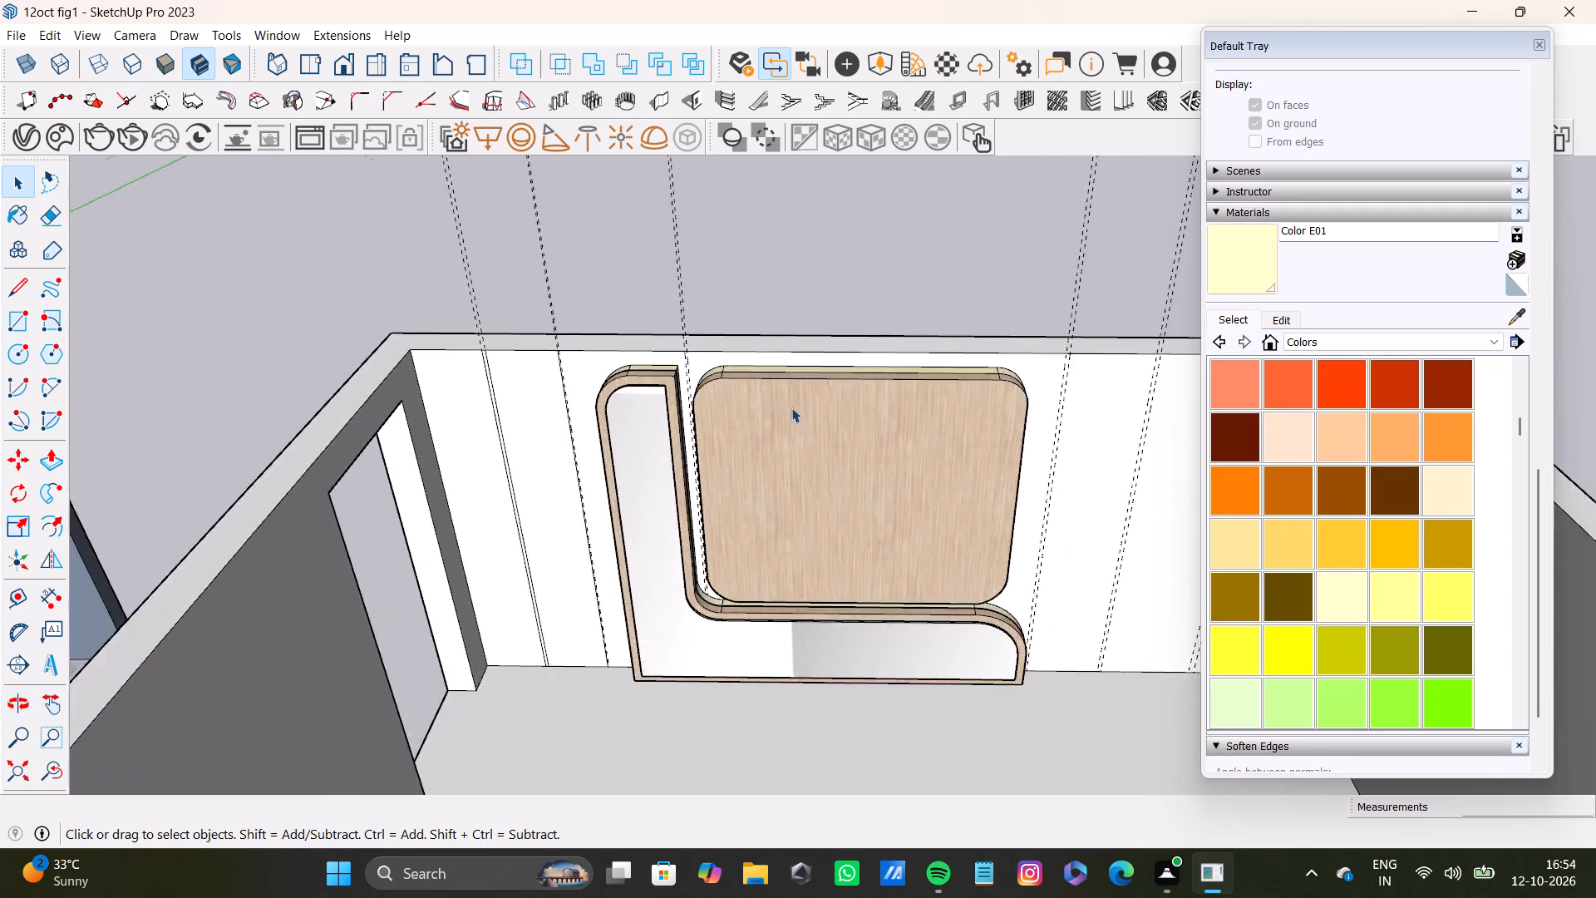
pyautogui.scroll(2, 791, 407)
pyautogui.keyDown('shift'); pyautogui.moveTo(808, 414); pyautogui.dragTo(1268, 391, button='middle'); pyautogui.keyUp('shift')
pyautogui.scroll(8, 898, 466)
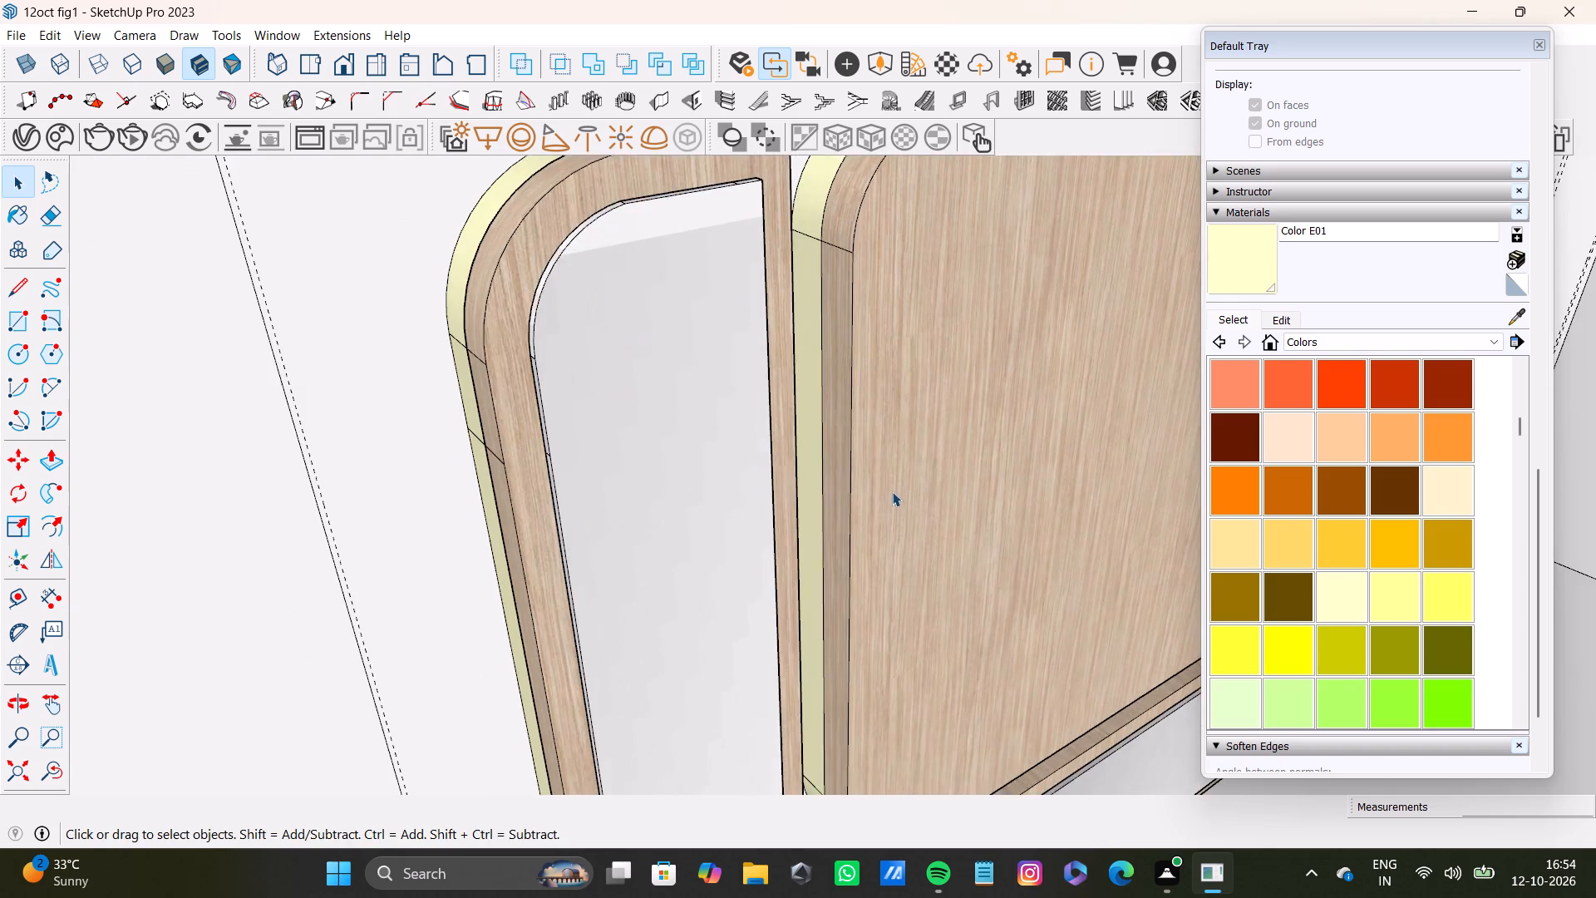
pyautogui.moveTo(892, 491); pyautogui.dragTo(749, 687, button='middle')
pyautogui.scroll(-9, 774, 649)
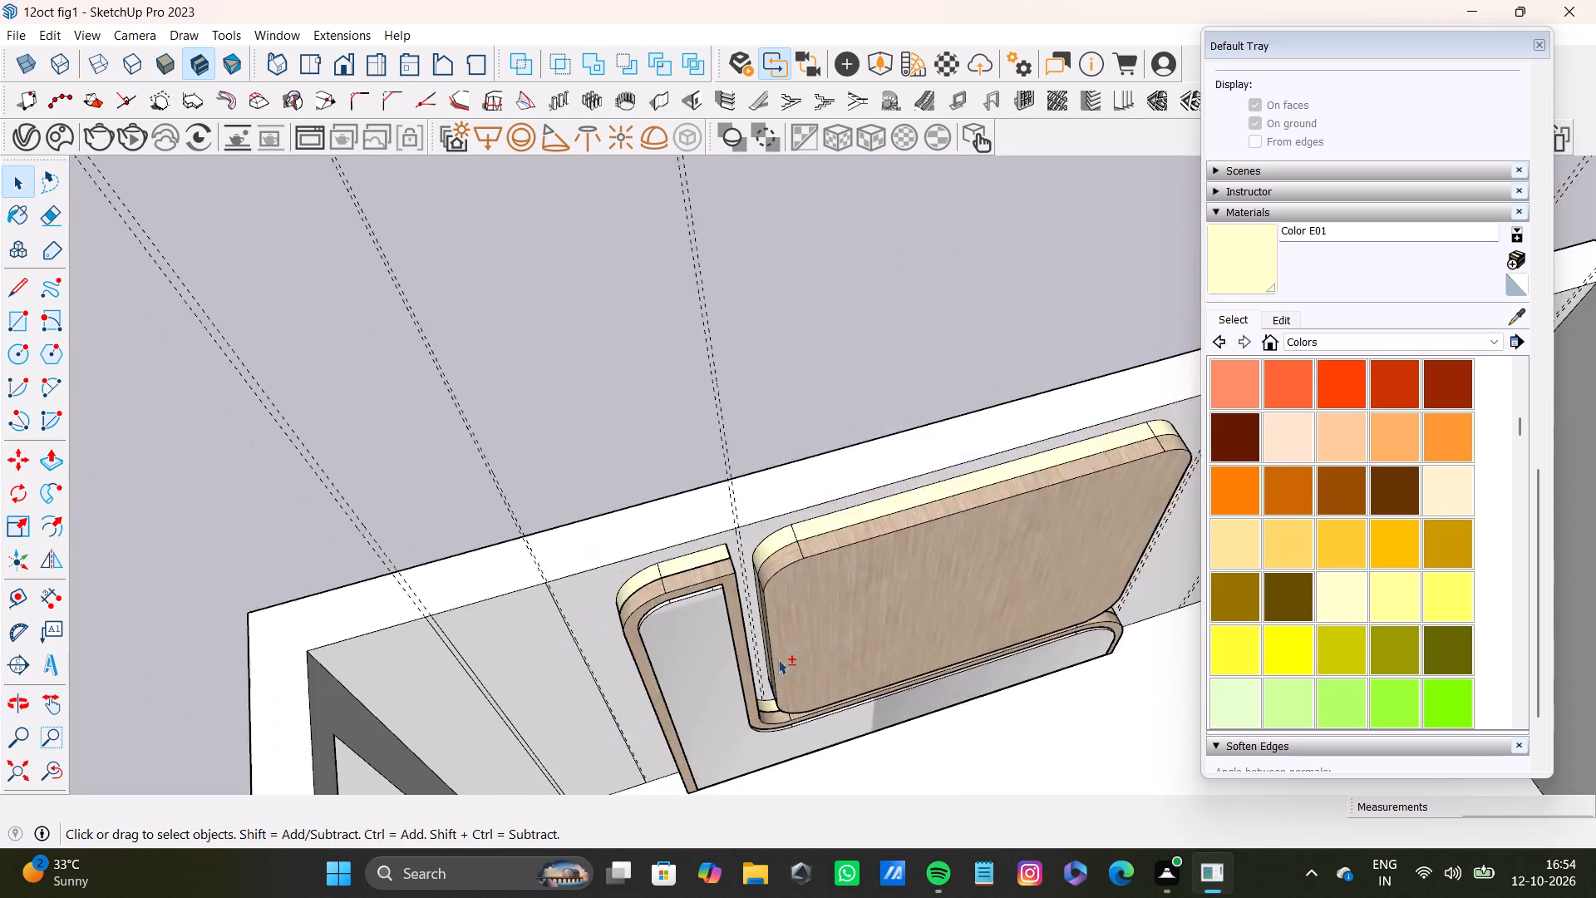
pyautogui.keyDown('shift'); pyautogui.moveTo(779, 662); pyautogui.dragTo(428, 548, button='middle'); pyautogui.keyUp('shift')
pyautogui.keyDown('shift'); pyautogui.scroll(1, 779, 662); pyautogui.keyUp('shift')
pyautogui.scroll(-10, 521, 516)
pyautogui.moveTo(537, 639); pyautogui.dragTo(820, 601, button='middle')
pyautogui.scroll(1, 537, 639)
pyautogui.keyDown('ctrl'); pyautogui.scroll(-5, 792, 611); pyautogui.keyUp('ctrl')
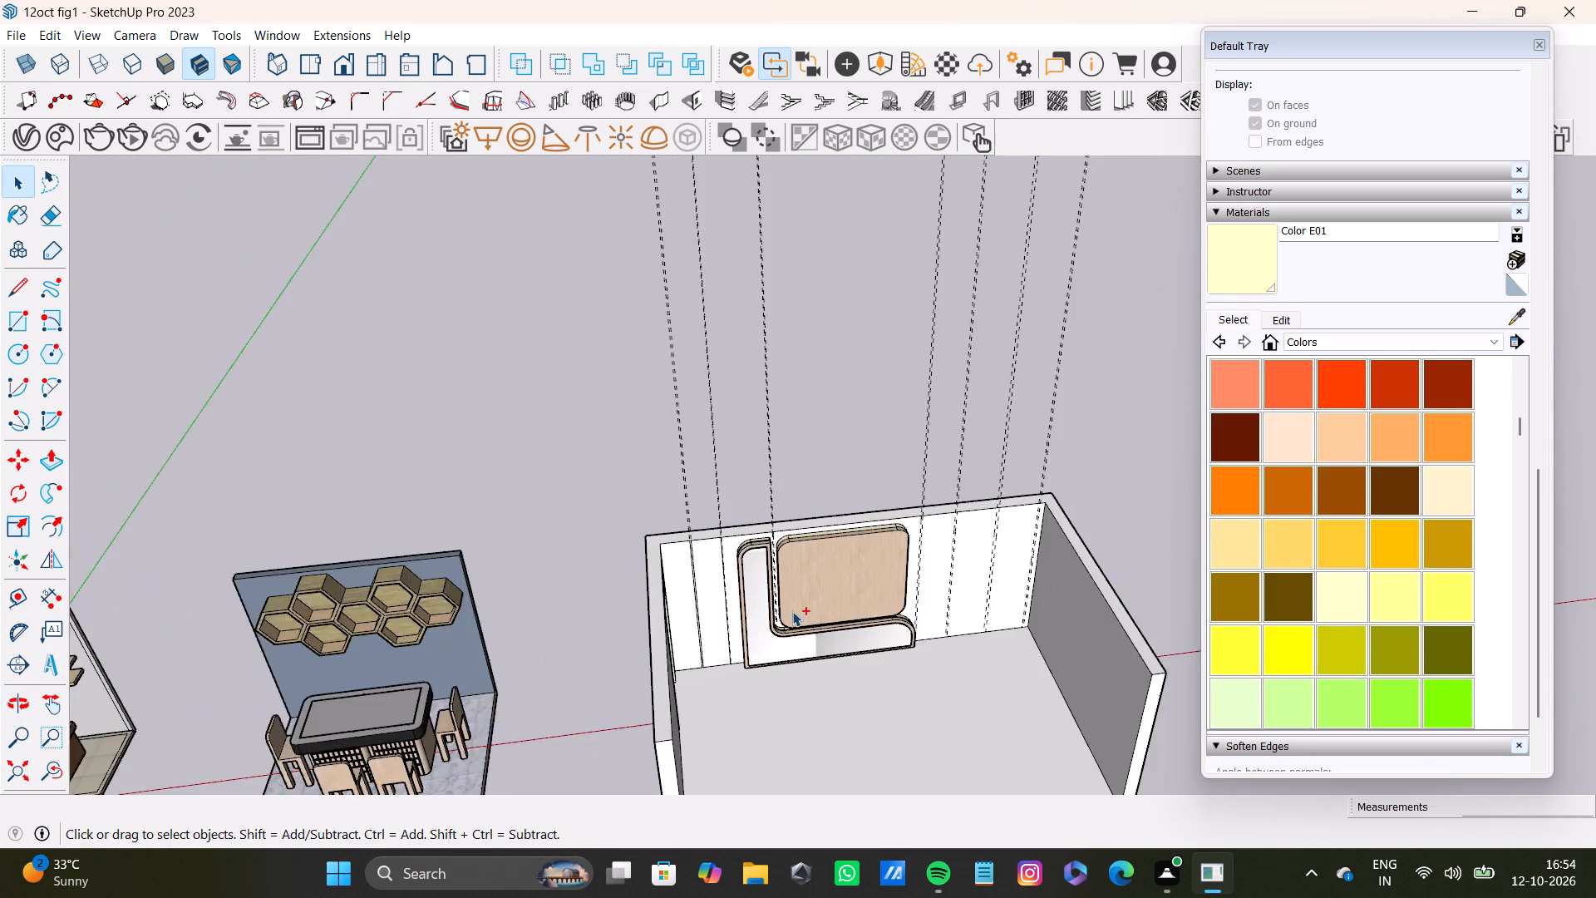
# Undo the wall rectangles, the guide pairs and the applied finishes, back to the plain white rounded panel.
pyautogui.hotkey('ctrl', 'z')
pyautogui.hotkey('ctrl', 'z')
pyautogui.hotkey('ctrl', 'z')
pyautogui.hotkey('ctrl', 'z')
pyautogui.hotkey('ctrl', 'z')
pyautogui.hotkey('ctrl', 'z')
pyautogui.hotkey('ctrl', 'z')
pyautogui.hotkey('ctrl', 'z')
pyautogui.hotkey('ctrl', 'z')
pyautogui.hotkey('ctrl', 'z')
pyautogui.hotkey('ctrl', 'z')
pyautogui.hotkey('ctrl', 'z')
pyautogui.hotkey('ctrl', 'z')
pyautogui.hotkey('ctrl', 'z')
pyautogui.hotkey('ctrl', 'z')
pyautogui.hotkey('ctrl', 'z')
pyautogui.hotkey('ctrl', 'z')
pyautogui.hotkey('ctrl', 'z')
pyautogui.hotkey('ctrl', 'z')
pyautogui.hotkey('ctrl', 'z')
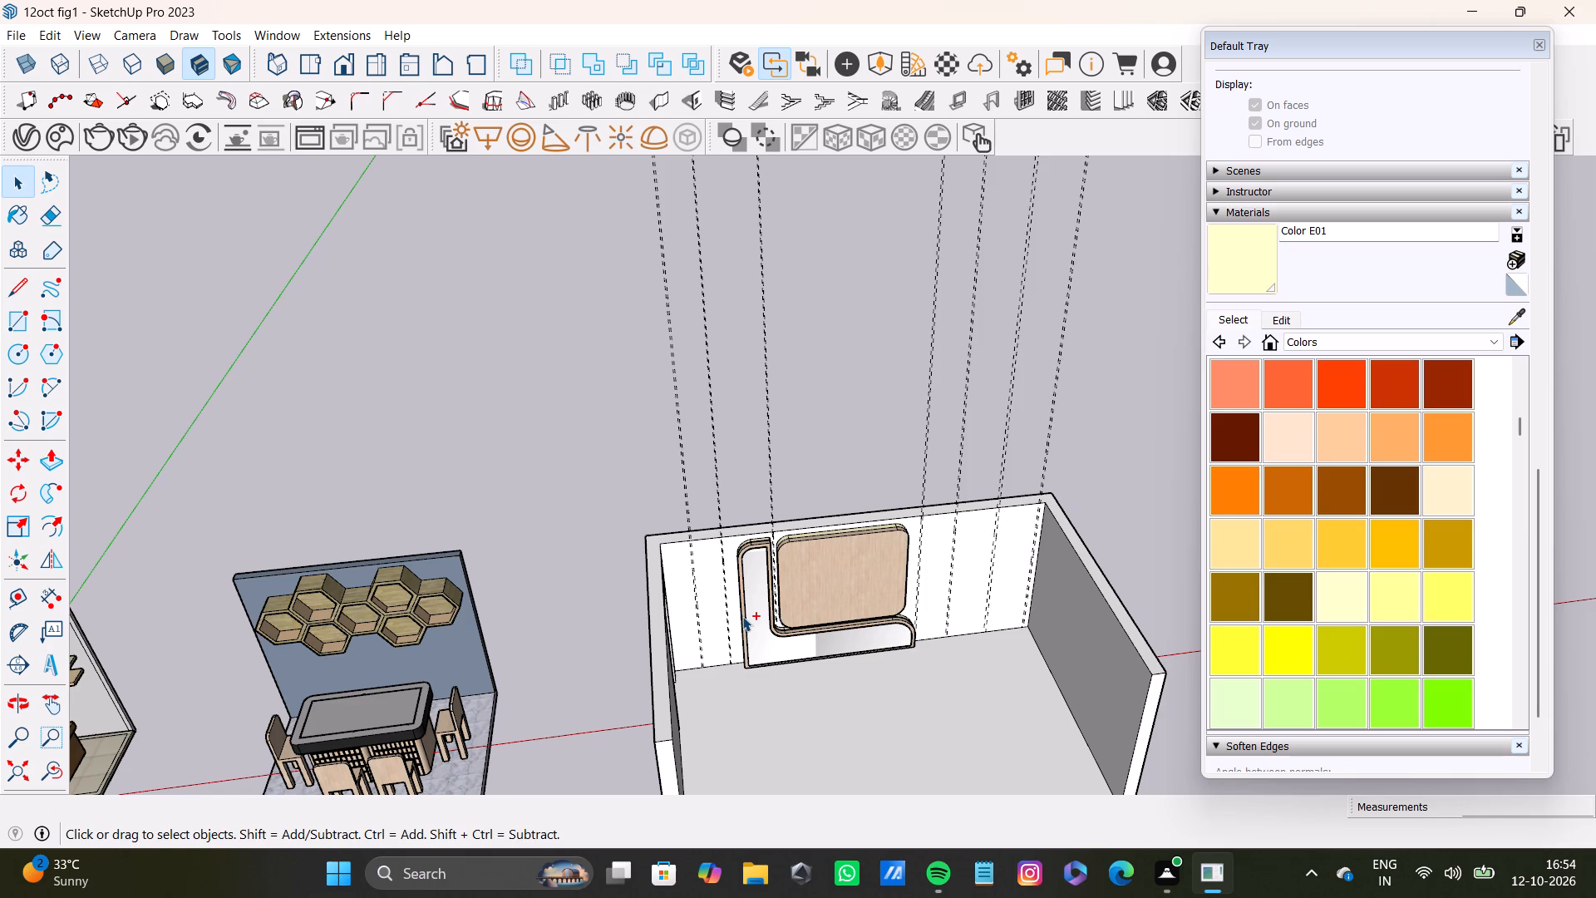
pyautogui.hotkey('ctrl', 'z')
pyautogui.hotkey('ctrl', 'z')
pyautogui.hotkey('ctrl', 'z')
pyautogui.hotkey('ctrl', 'z')
pyautogui.hotkey('ctrl', 'z')
pyautogui.hotkey('ctrl', 'z')
pyautogui.hotkey('ctrl', 'z')
pyautogui.hotkey('ctrl', 'z')
pyautogui.hotkey('ctrl', 'z')
pyautogui.hotkey('ctrl', 'z')
pyautogui.hotkey('ctrl', 'z')
pyautogui.hotkey('ctrl', 'z')
pyautogui.hotkey('ctrl', 'z')
pyautogui.hotkey('ctrl', 'z')
pyautogui.hotkey('ctrl', 'z')
pyautogui.hotkey('ctrl', 'z')
pyautogui.hotkey('ctrl', 'z')
pyautogui.hotkey('ctrl', 'z')
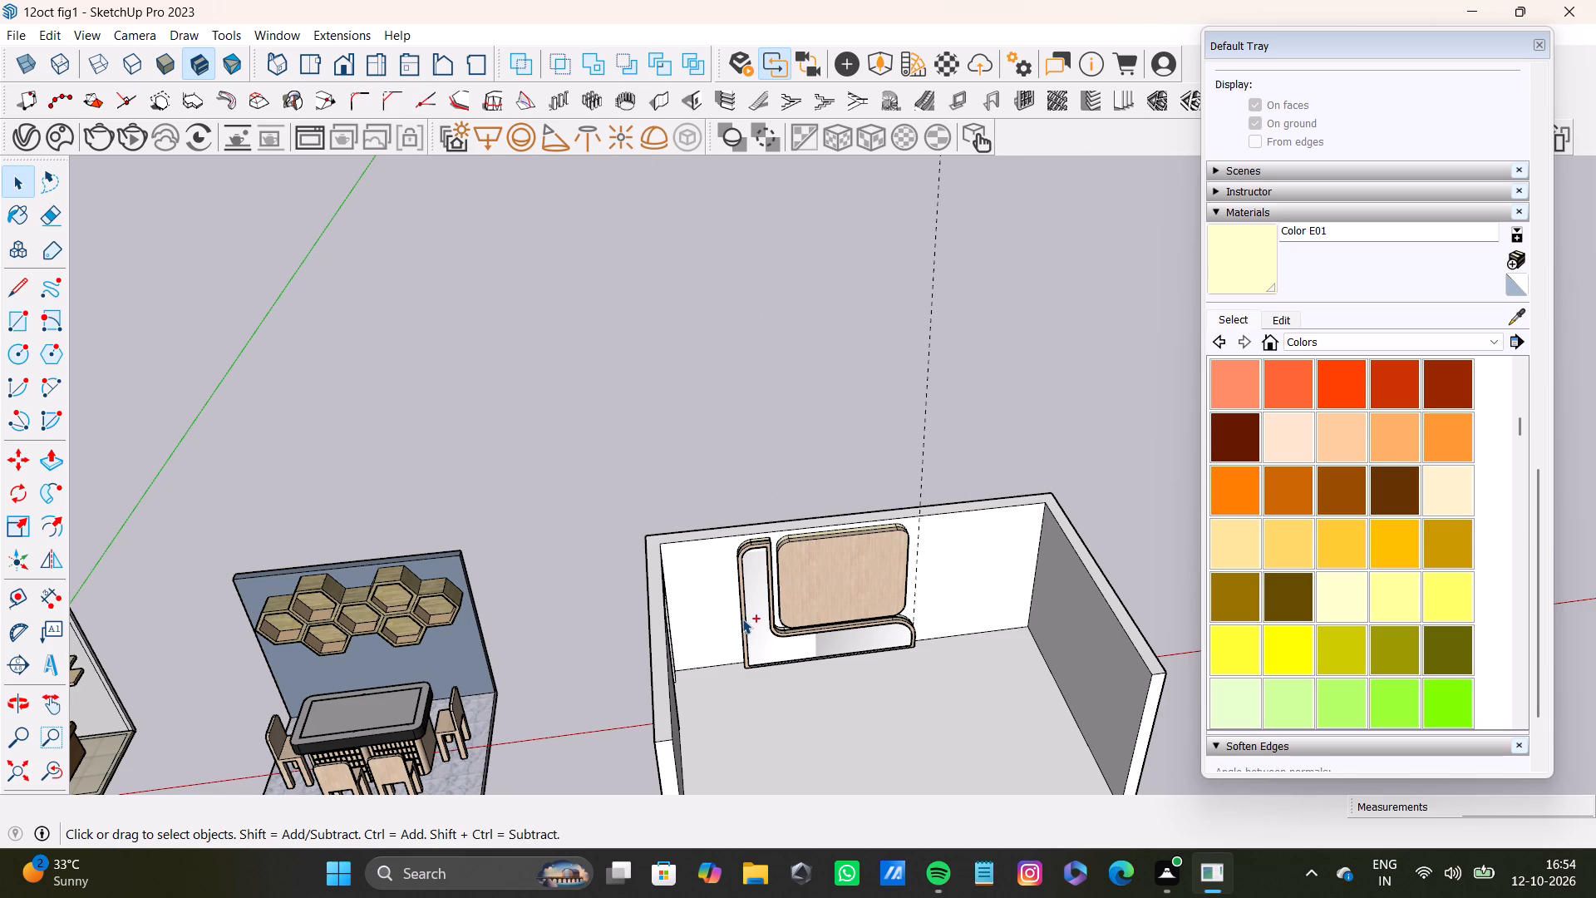
pyautogui.hotkey('ctrl', 'z')
pyautogui.hotkey('ctrl', 'z')
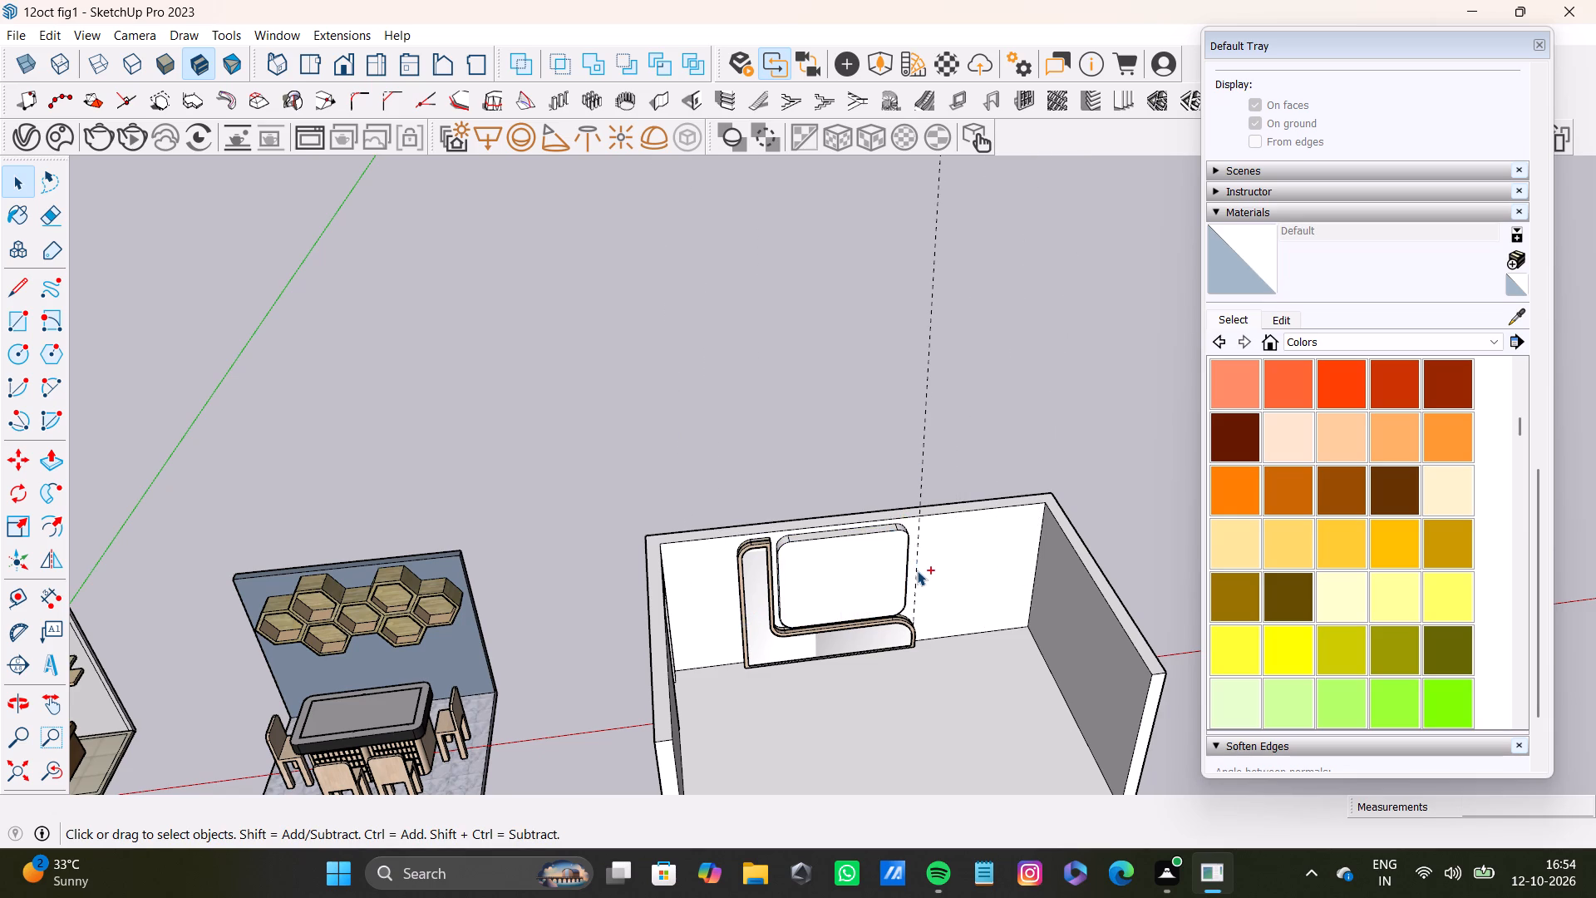
pyautogui.hotkey('ctrl', 'z')
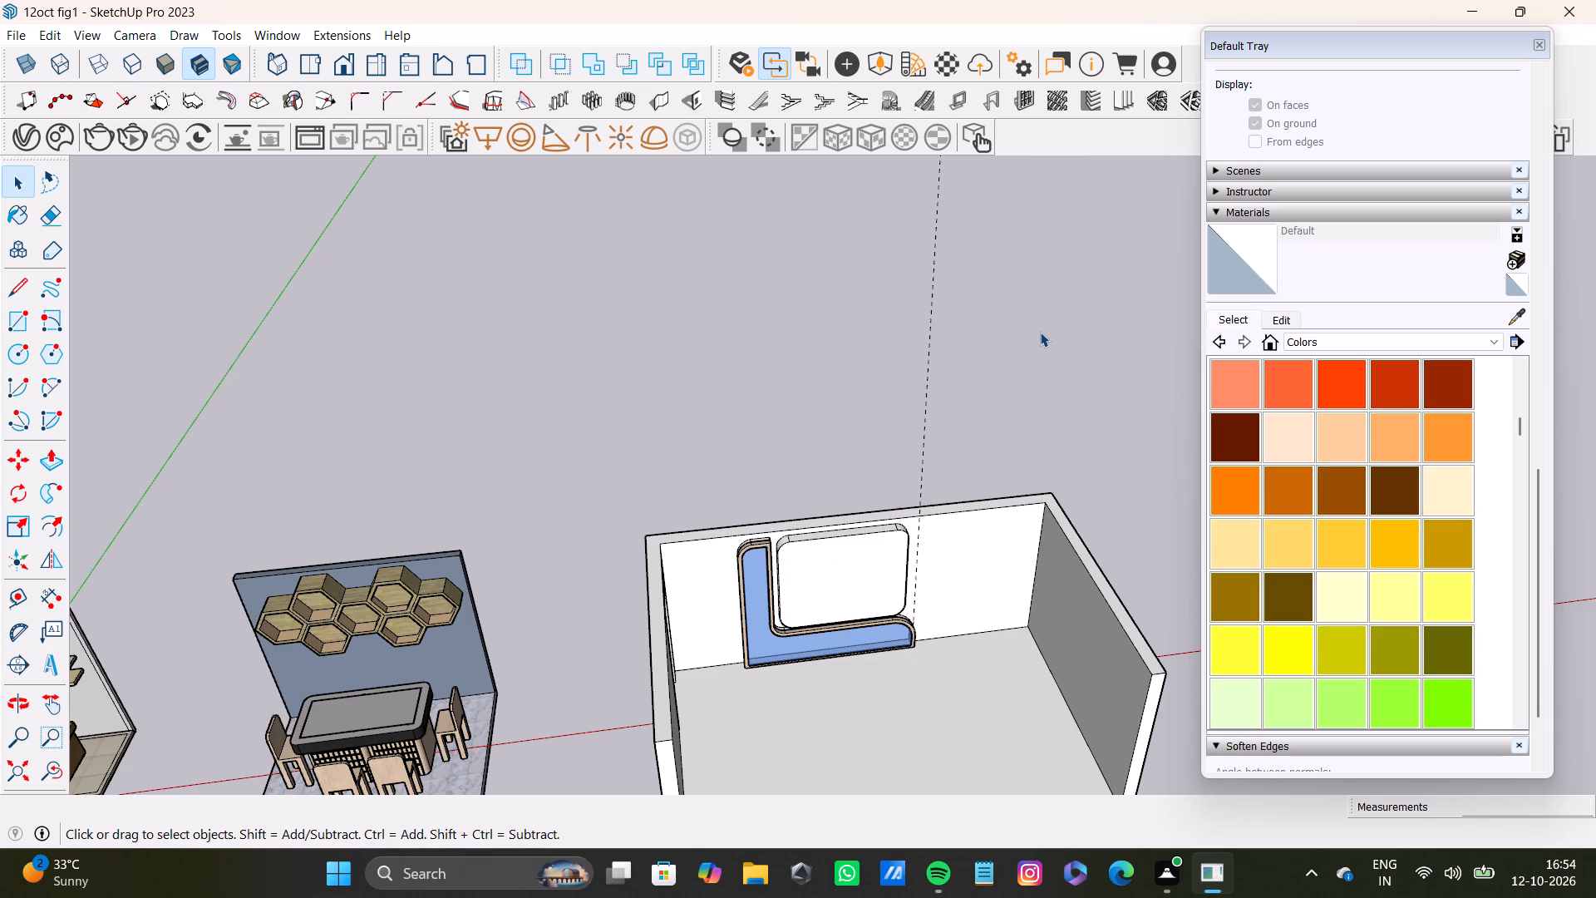
# Redo the laminate on the rounded panel and the pale yellow edge finish on the panel and mirror frame.
pyautogui.hotkey('ctrl', 'y')
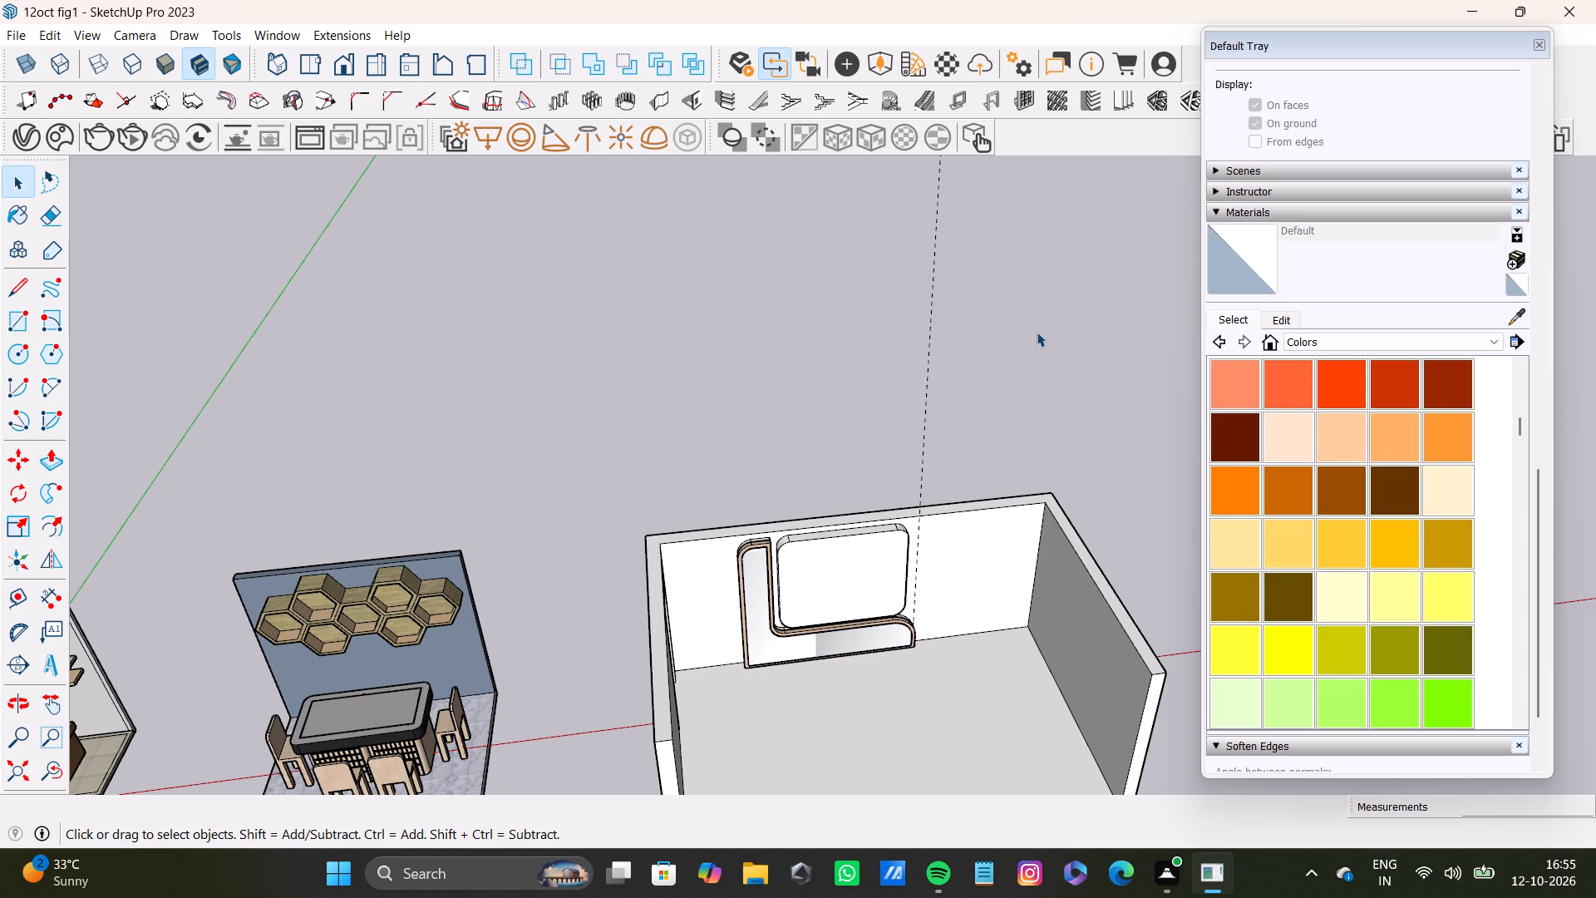
pyautogui.scroll(17, 920, 485)
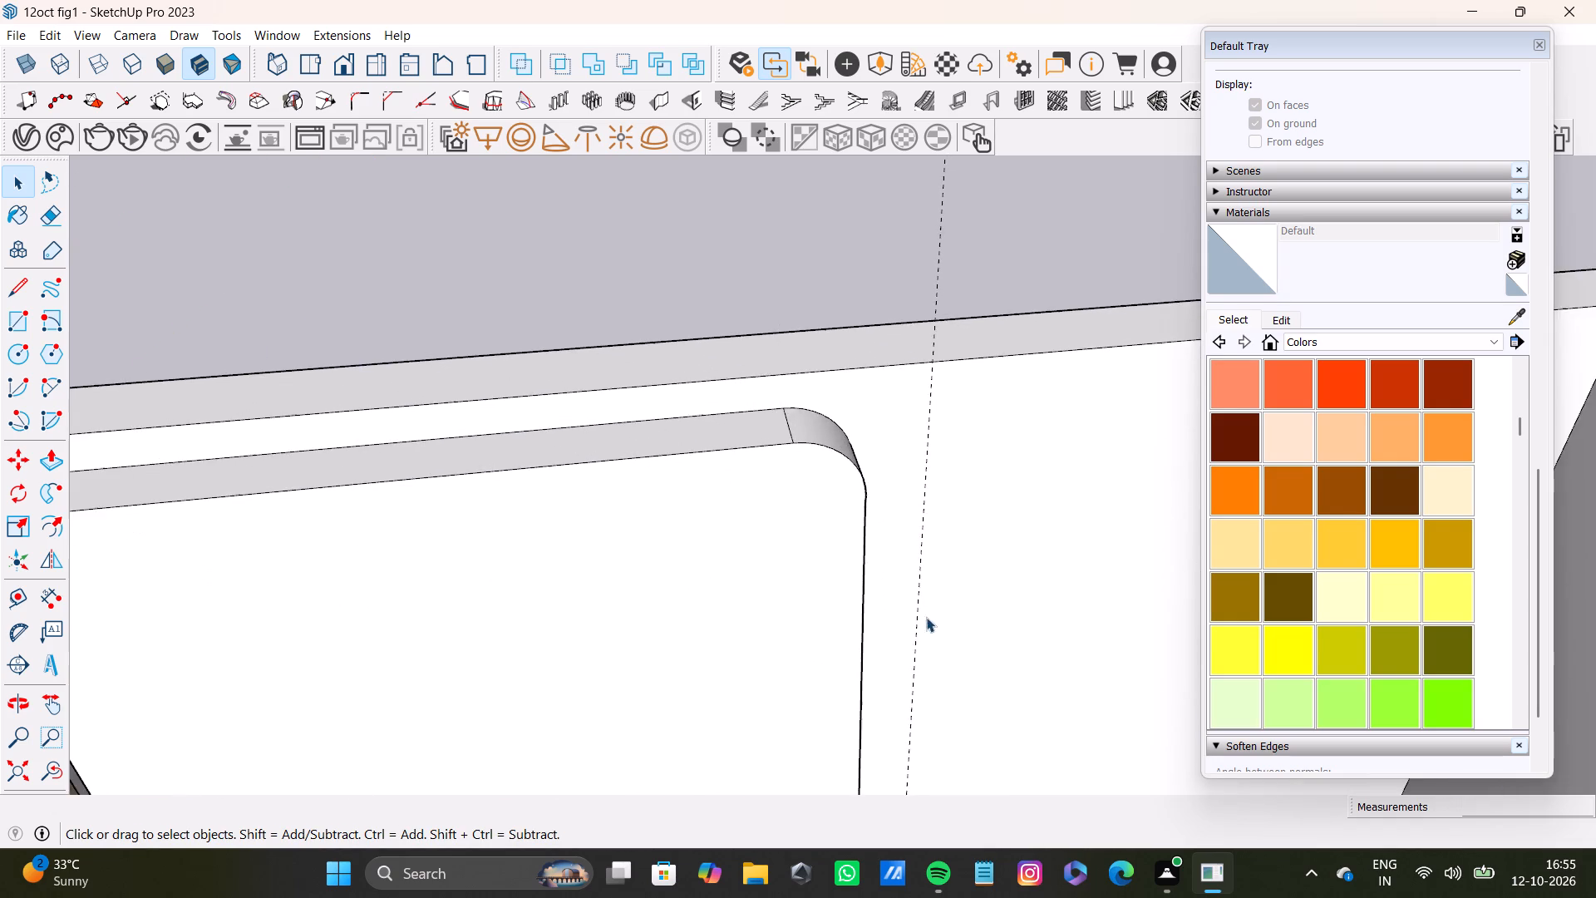
pyautogui.moveTo(929, 617); pyautogui.dragTo(891, 632, button='middle')
pyautogui.scroll(3, 912, 624)
pyautogui.click(927, 633)
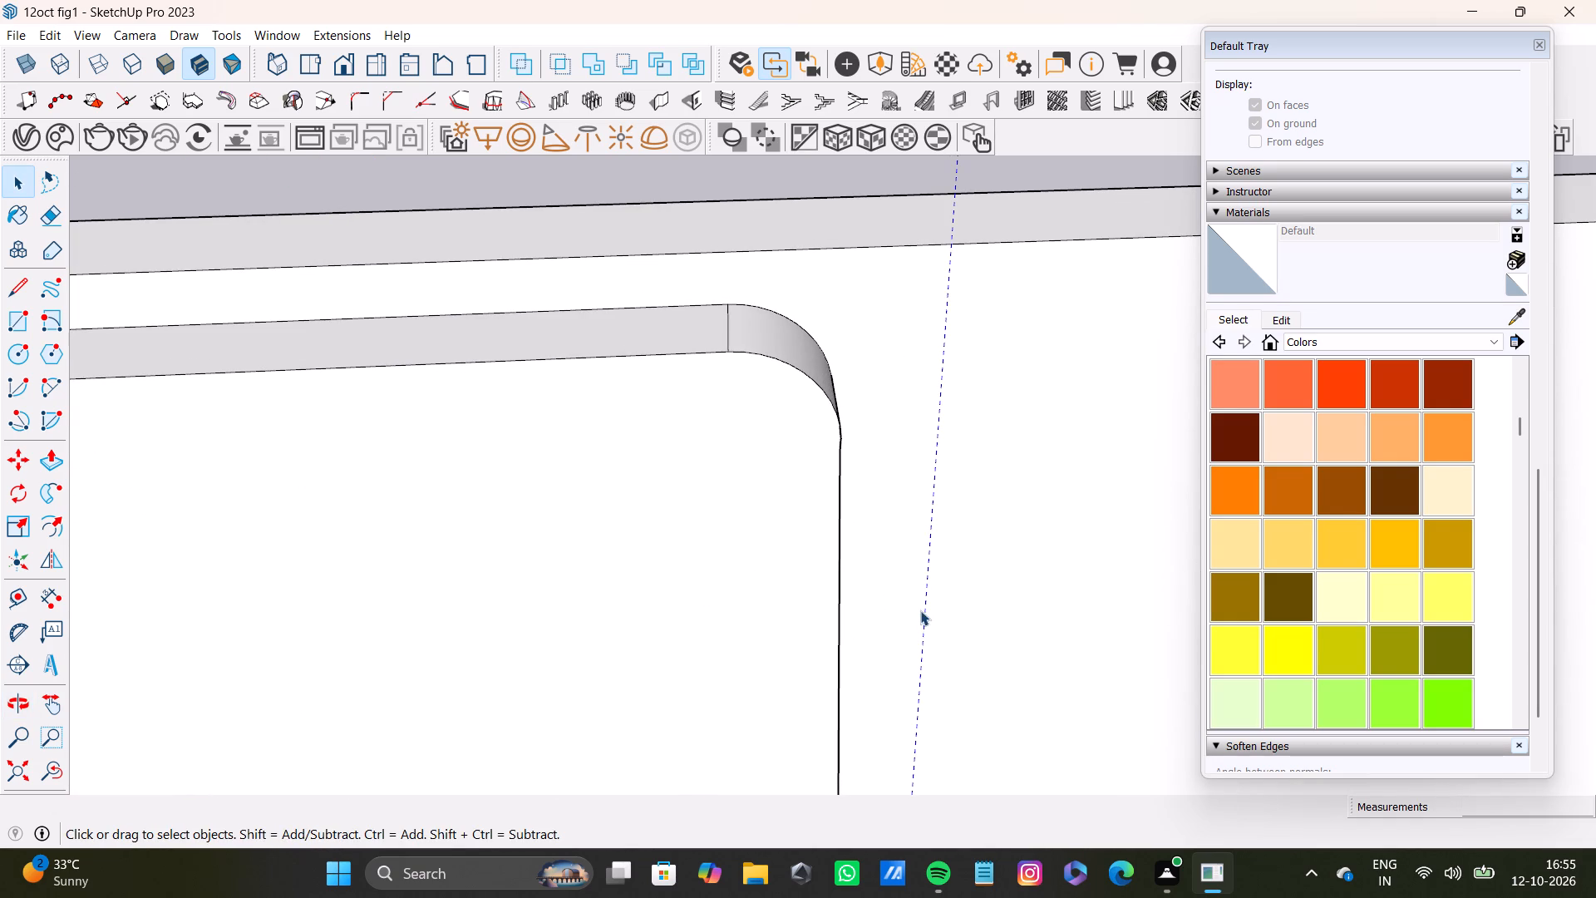
pyautogui.scroll(-8, 920, 610)
pyautogui.hotkey('ctrl', 'y')
pyautogui.hotkey('ctrl', 'y')
pyautogui.hotkey('ctrl', 'y')
pyautogui.hotkey('ctrl', 'y')
pyautogui.hotkey('ctrl', 'y')
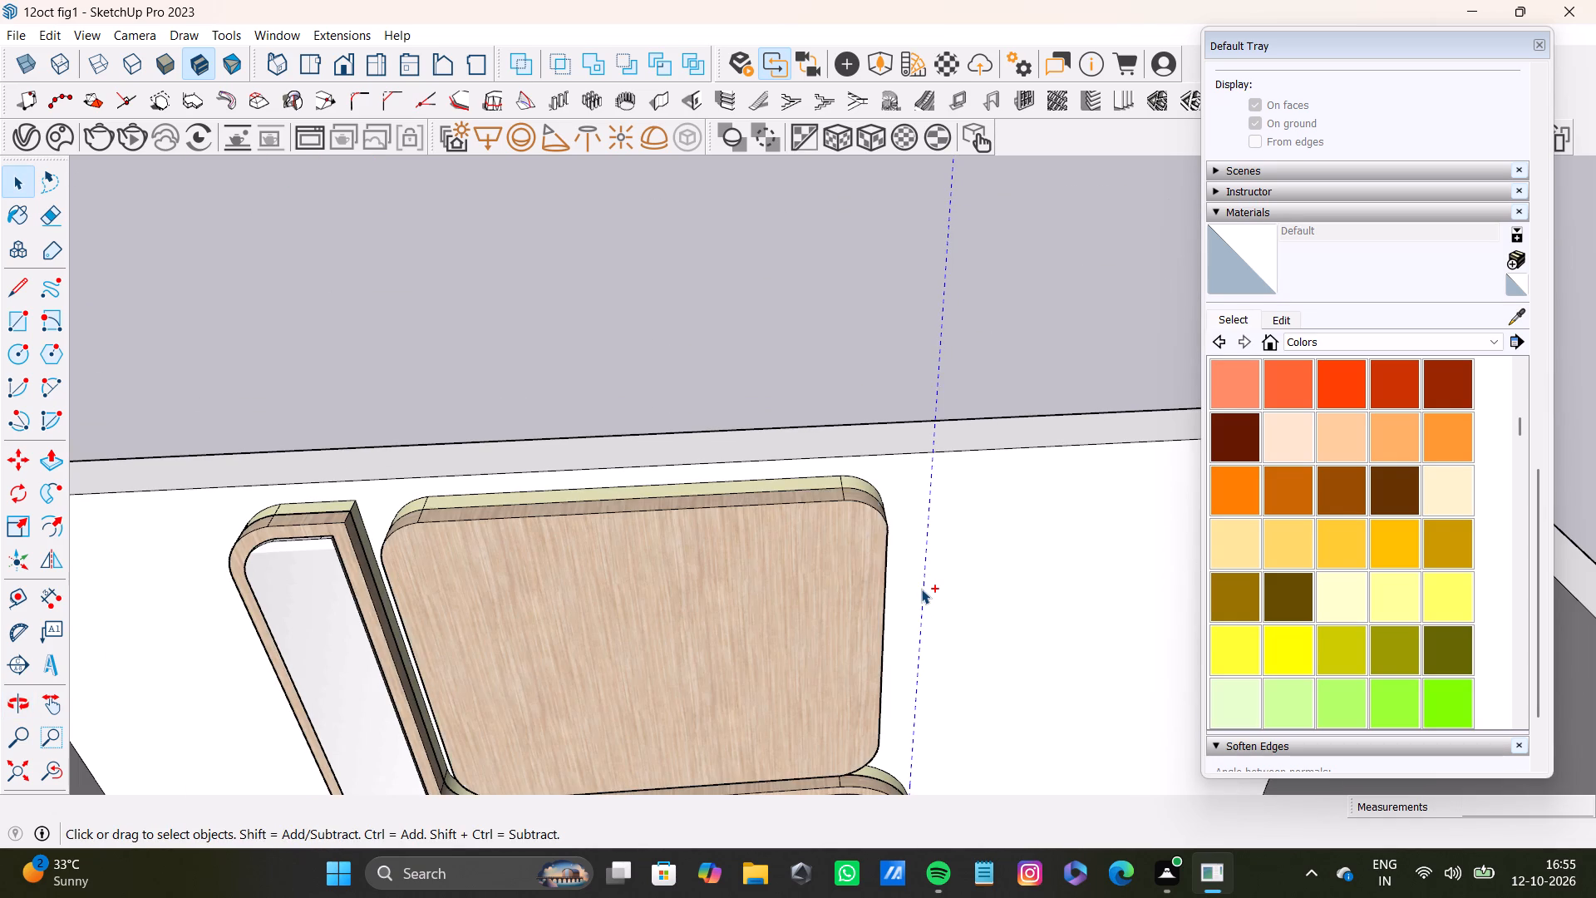
pyautogui.hotkey('ctrl', 'y')
pyautogui.hotkey('ctrl', 'y')
# Delete the two remaining vertical guides, one on the door side of the mirror and one at its far end.
pyautogui.scroll(-7, 1216, 435)
pyautogui.moveTo(968, 555); pyautogui.dragTo(971, 549, button='middle')
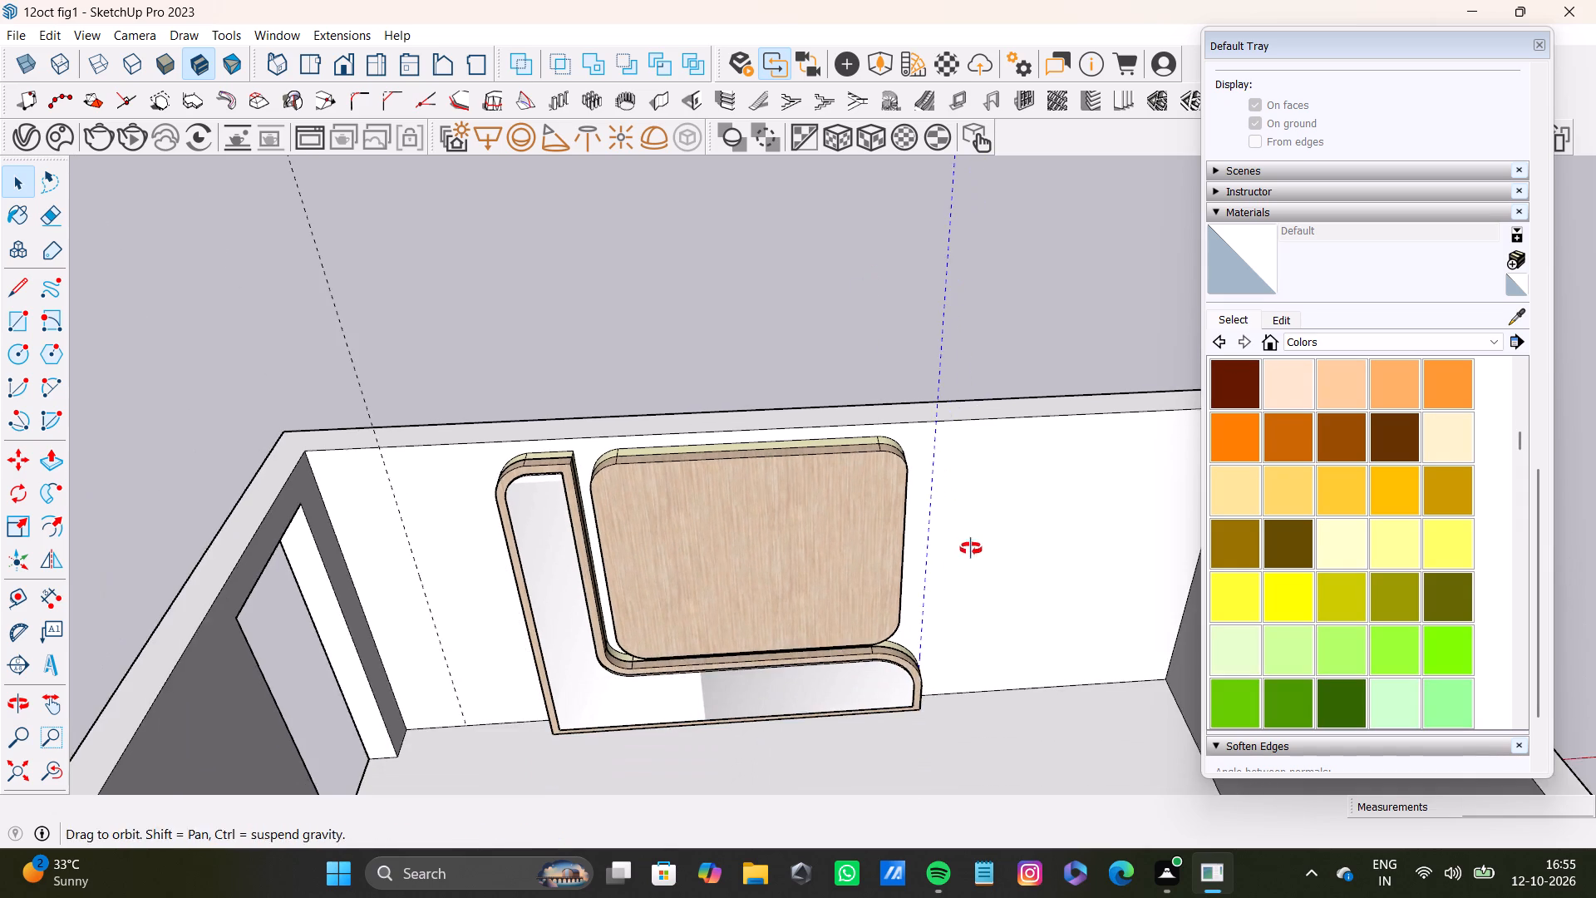
pyautogui.moveTo(971, 549); pyautogui.dragTo(962, 544, button='middle')
pyautogui.scroll(7, 453, 573)
pyautogui.click(416, 641)
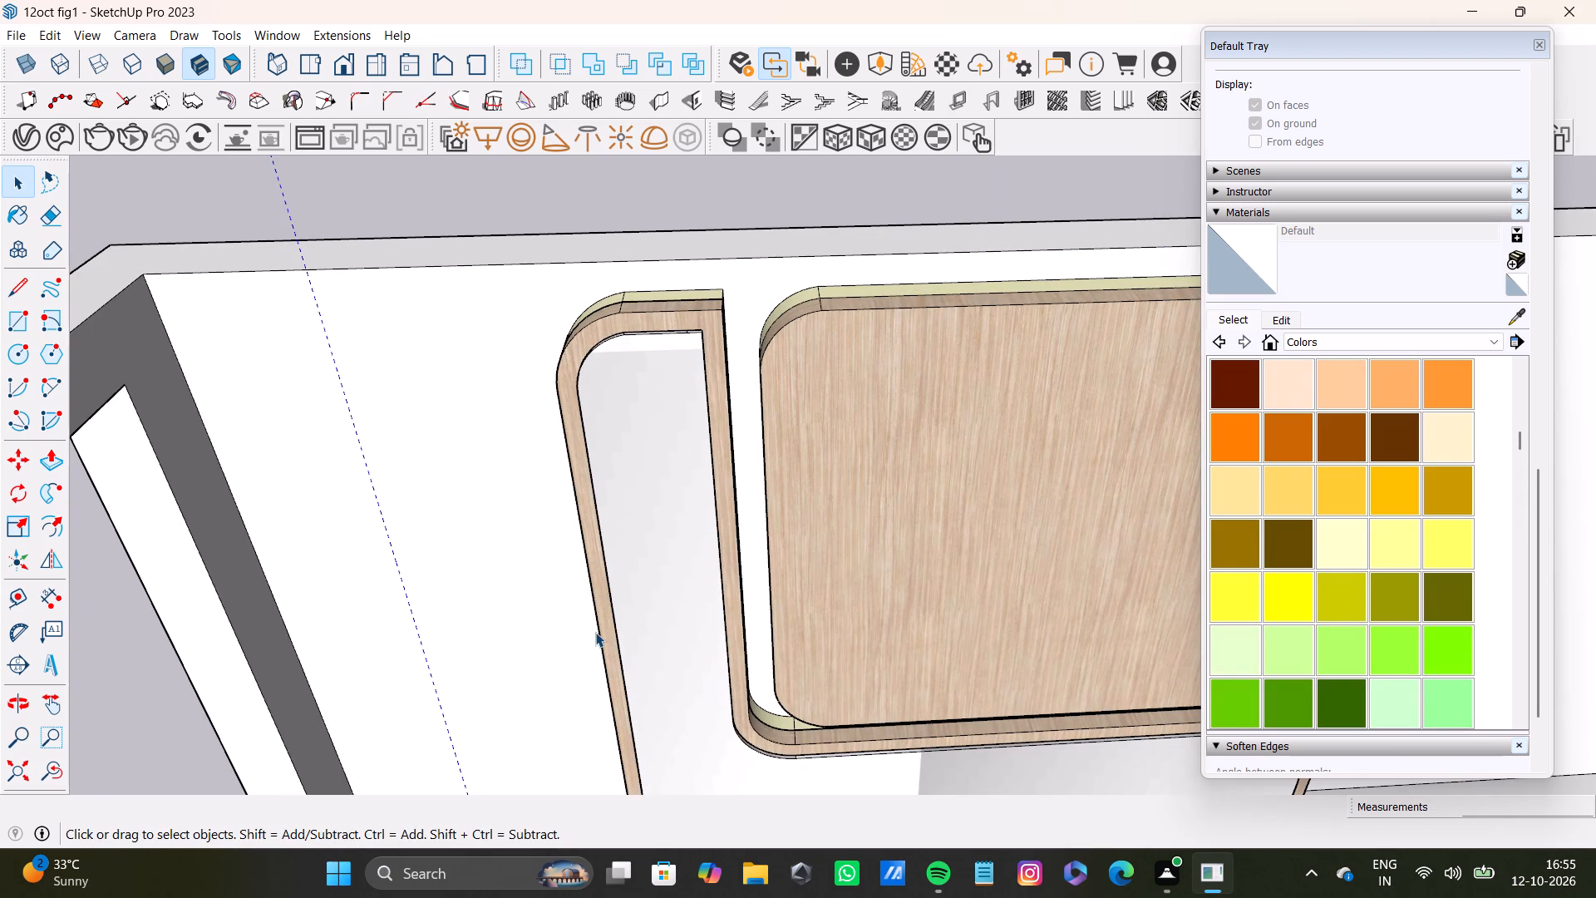
pyautogui.press('Delete')
pyautogui.scroll(-8, 521, 478)
pyautogui.keyDown('shift'); pyautogui.moveTo(616, 521); pyautogui.dragTo(441, 516, button='middle'); pyautogui.keyUp('shift')
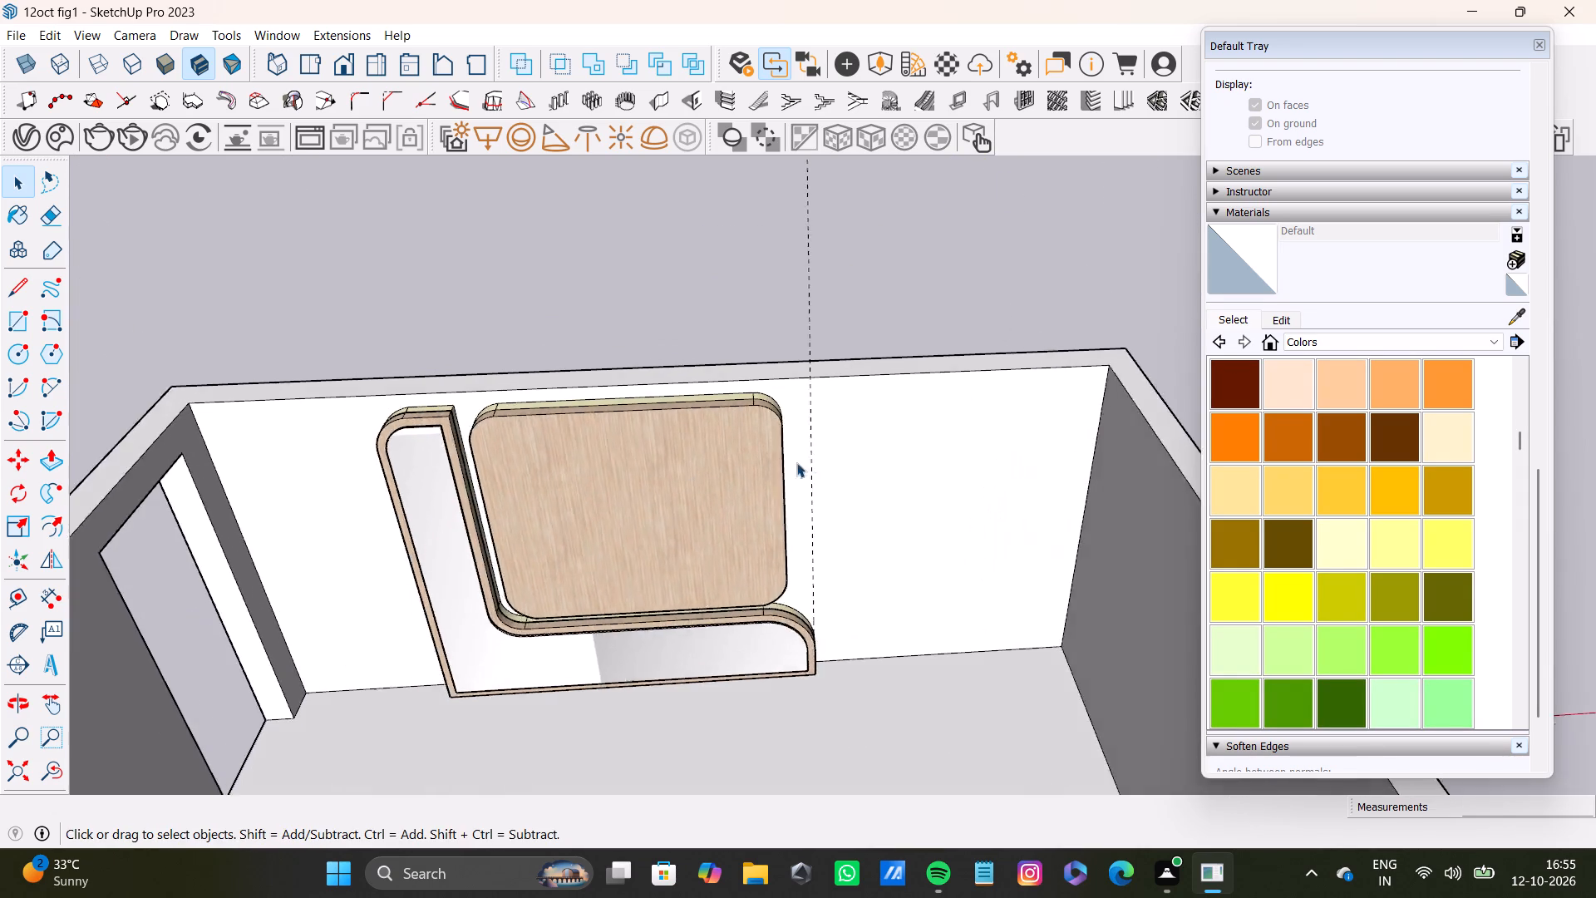
pyautogui.scroll(8, 808, 457)
pyautogui.click(813, 473)
pyautogui.click(815, 476)
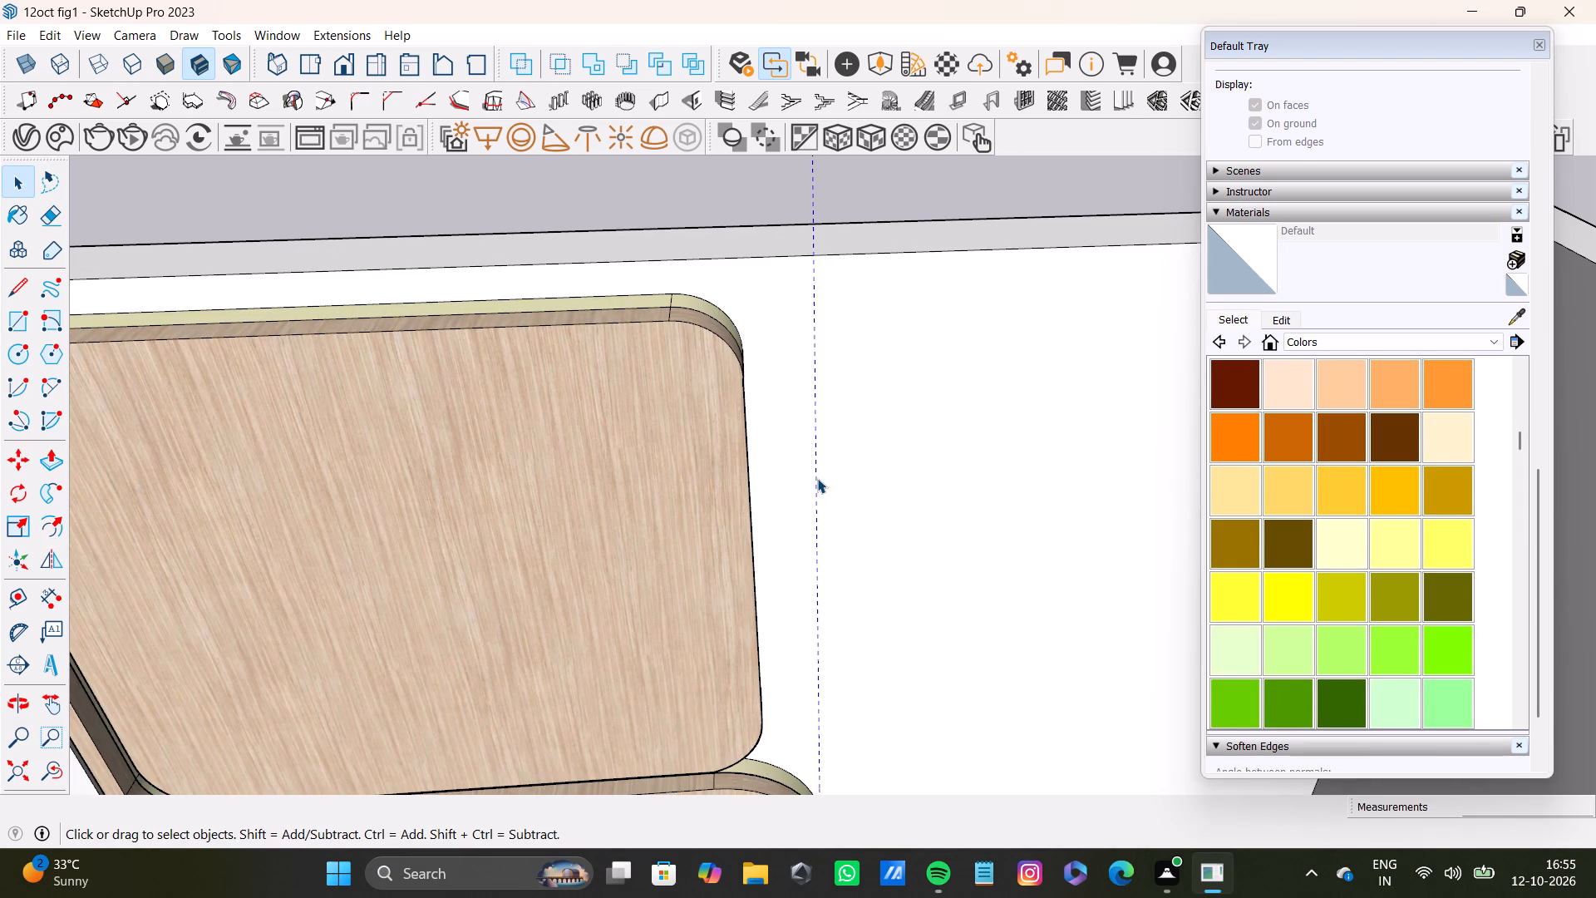
pyautogui.press('Delete')
pyautogui.press('space')
# Push/Pull the inner face of the side wall opposite the door about 6' 5 1/2" into the room.
pyautogui.scroll(-14, 996, 416)
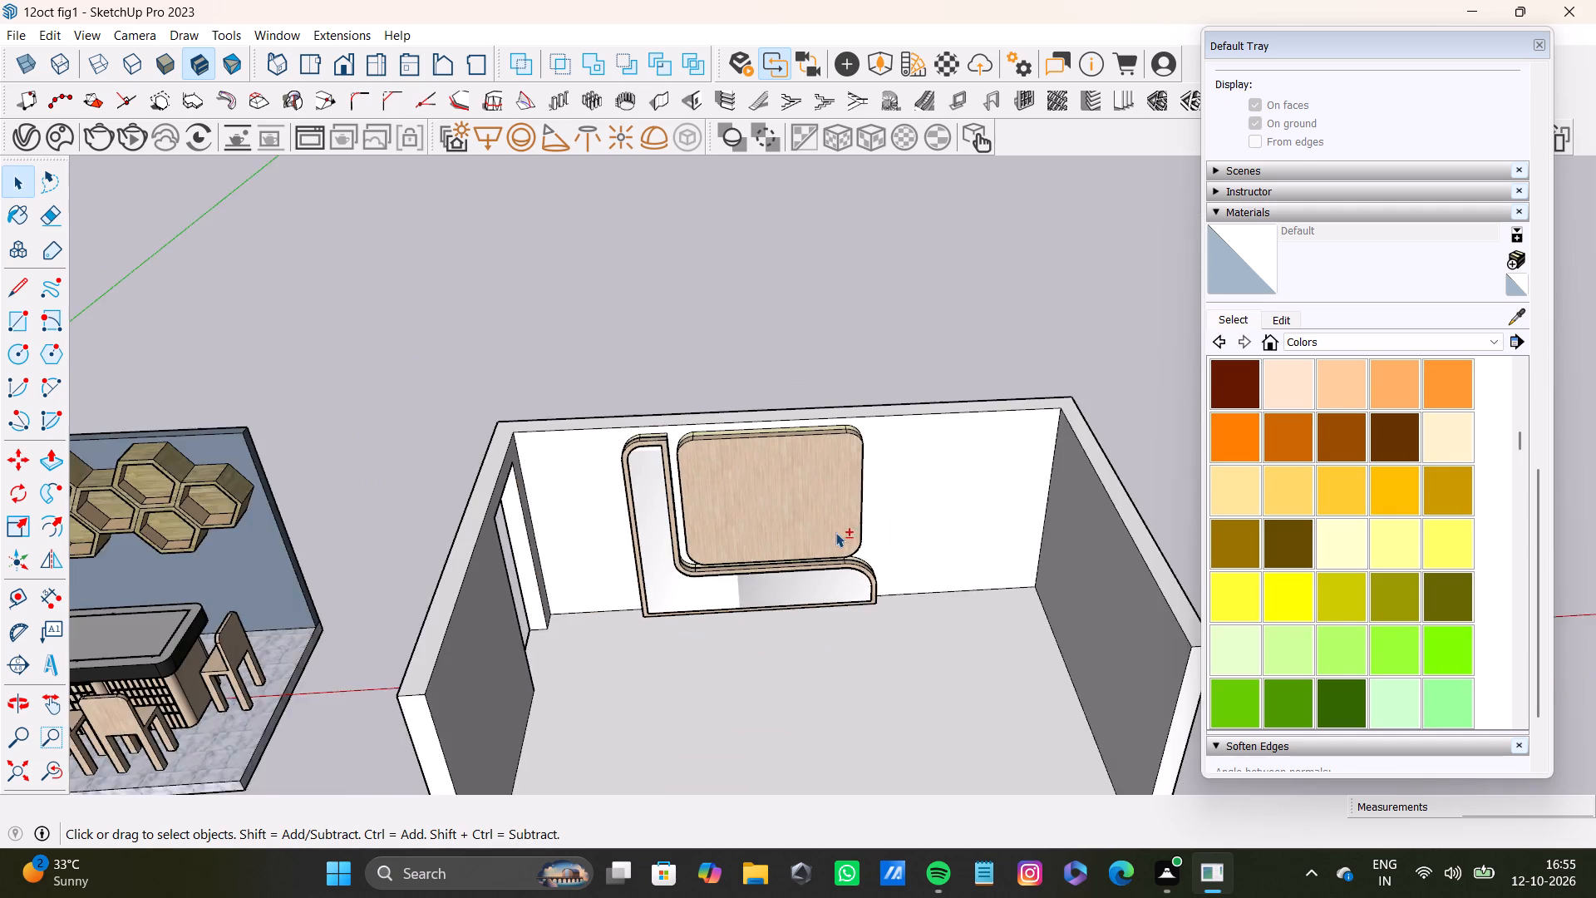
pyautogui.keyDown('shift'); pyautogui.moveTo(835, 532); pyautogui.dragTo(1246, 491, button='middle'); pyautogui.keyUp('shift')
pyautogui.scroll(4, 1024, 550)
pyautogui.keyDown('shift'); pyautogui.moveTo(1023, 550); pyautogui.dragTo(675, 524, button='middle'); pyautogui.keyUp('shift')
pyautogui.scroll(-4, 682, 505)
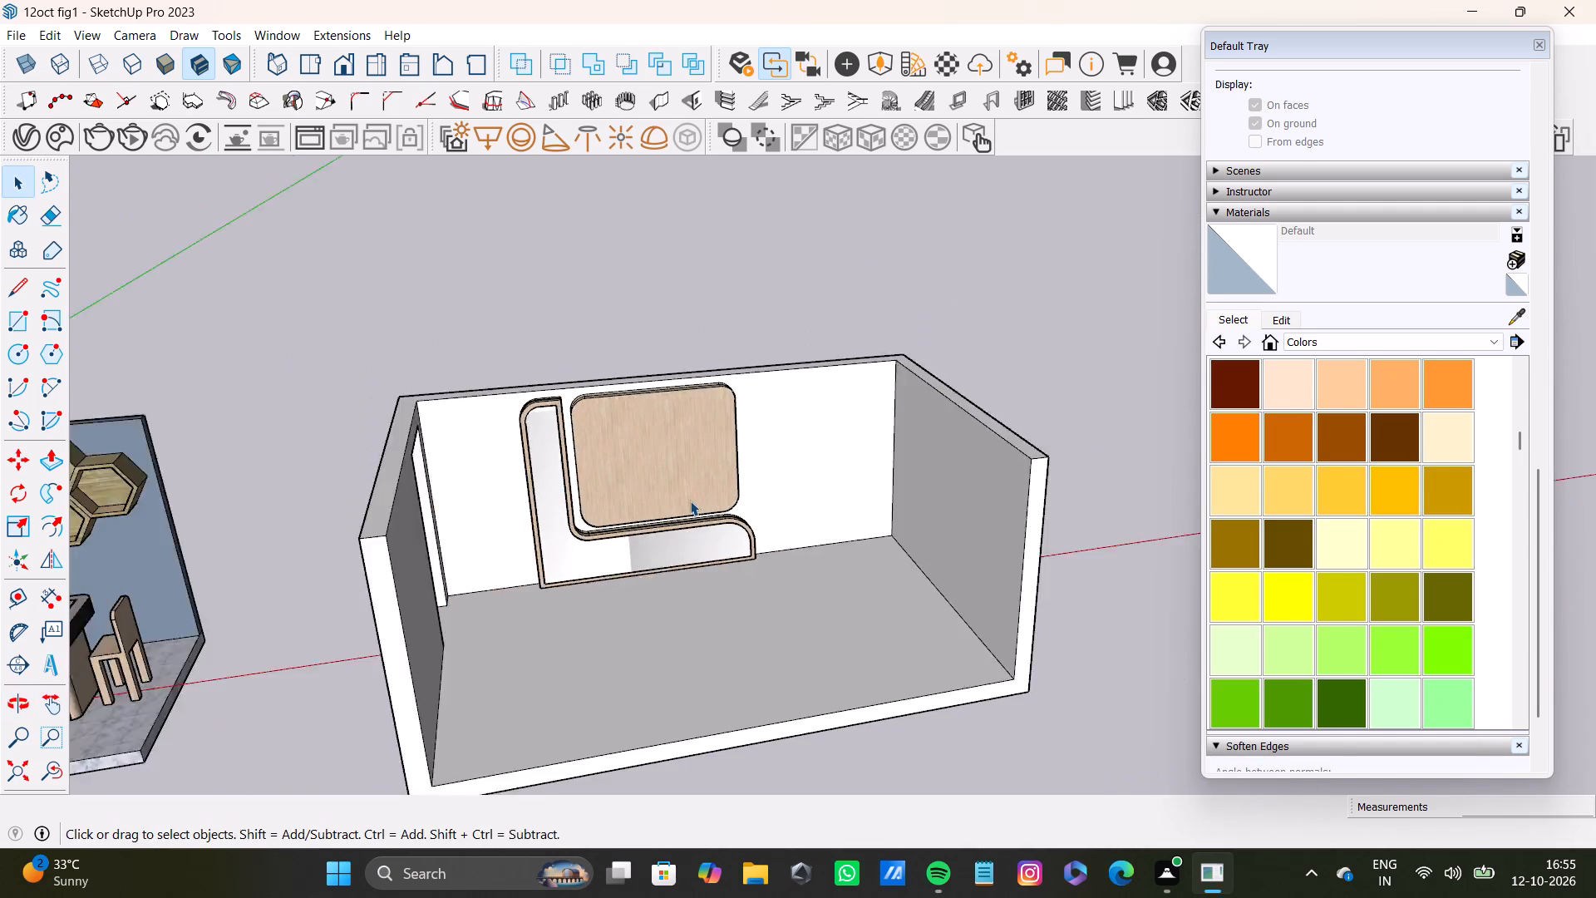
pyautogui.scroll(-4, 690, 501)
pyautogui.moveTo(739, 502); pyautogui.dragTo(811, 533, button='middle')
pyautogui.scroll(8, 830, 506)
pyautogui.click(879, 407)
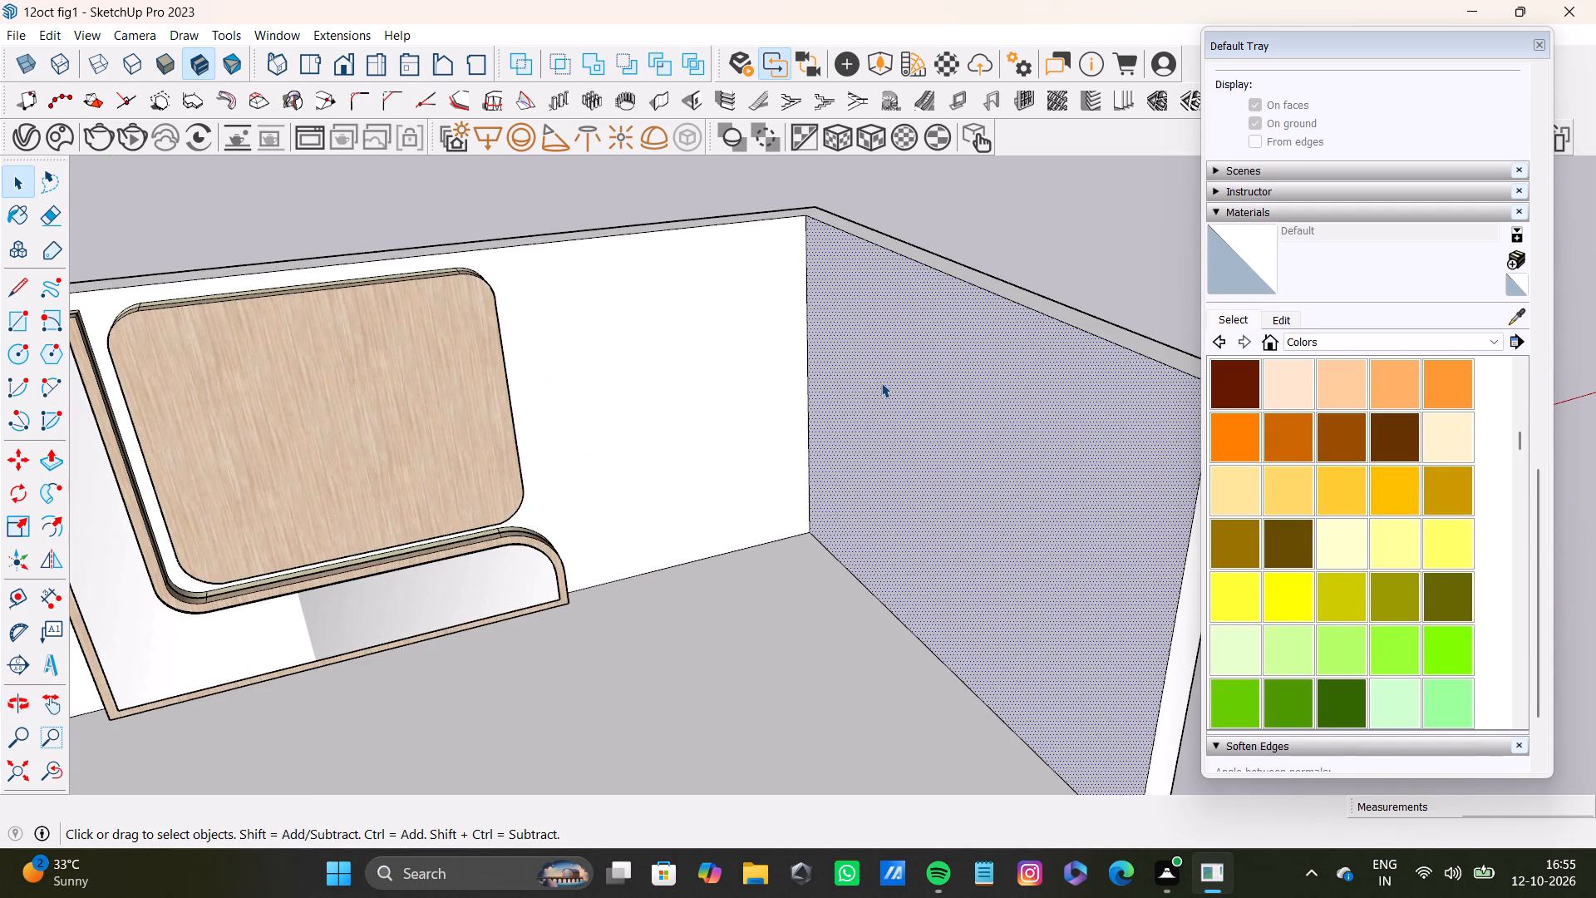
pyautogui.press('p')
pyautogui.moveTo(874, 338); pyautogui.dragTo(643, 390)
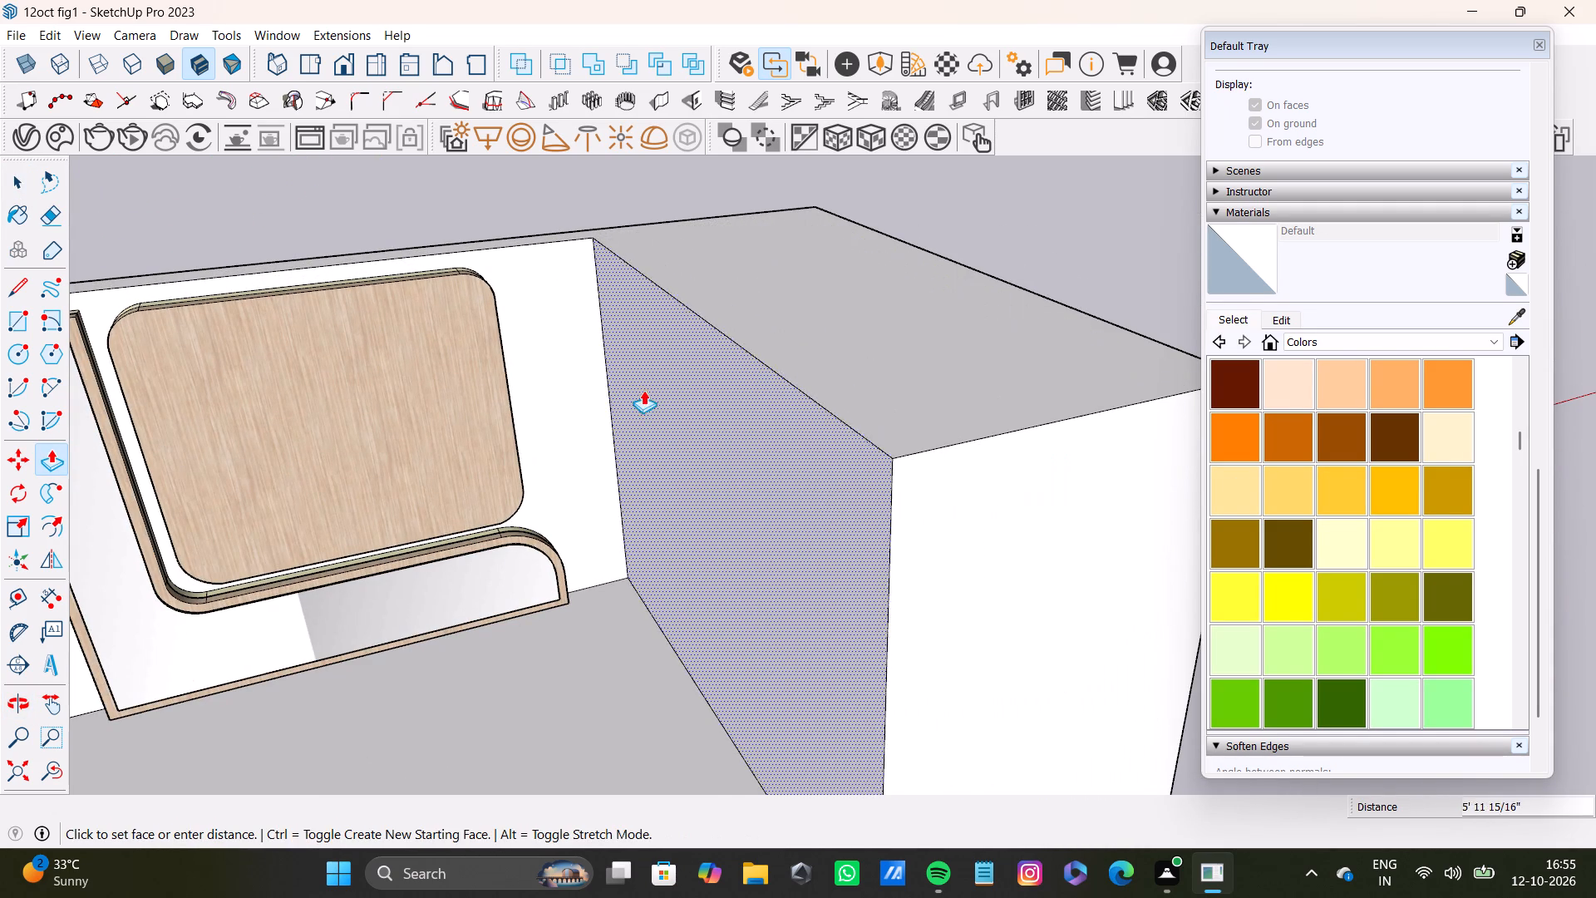
pyautogui.moveTo(643, 390); pyautogui.dragTo(638, 403)
# Push the same side wall's outer face inward about 6' 1 5/16" and a further 4 1/2" to thin the wall.
pyautogui.scroll(-10, 713, 452)
pyautogui.moveTo(894, 514); pyautogui.dragTo(491, 514, button='middle')
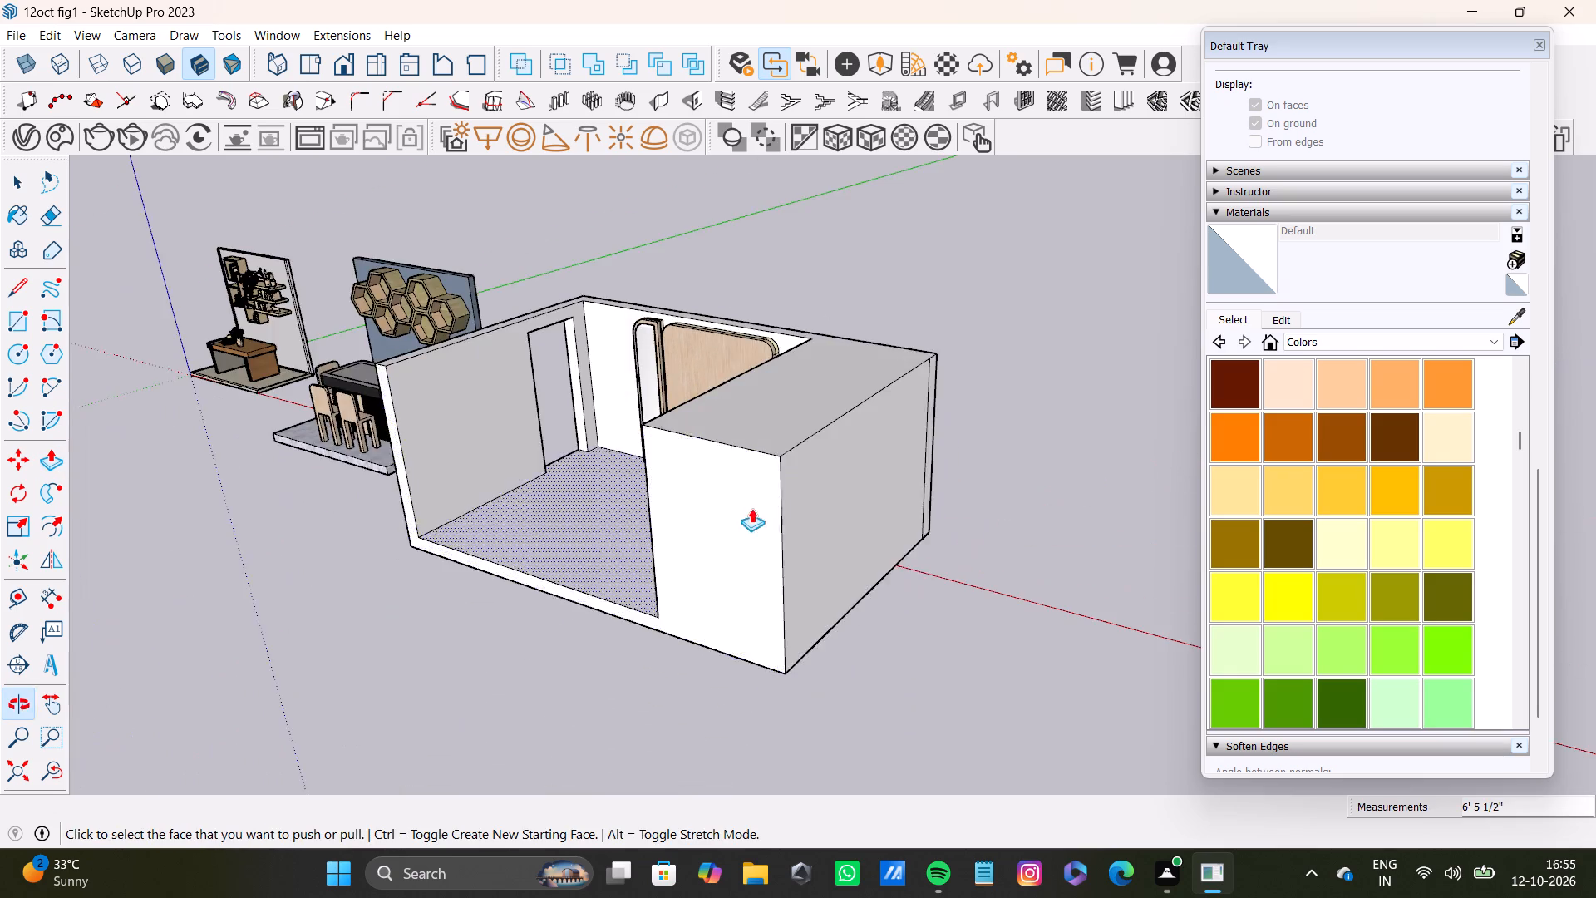
pyautogui.scroll(3, 751, 508)
pyautogui.moveTo(868, 488); pyautogui.dragTo(733, 406)
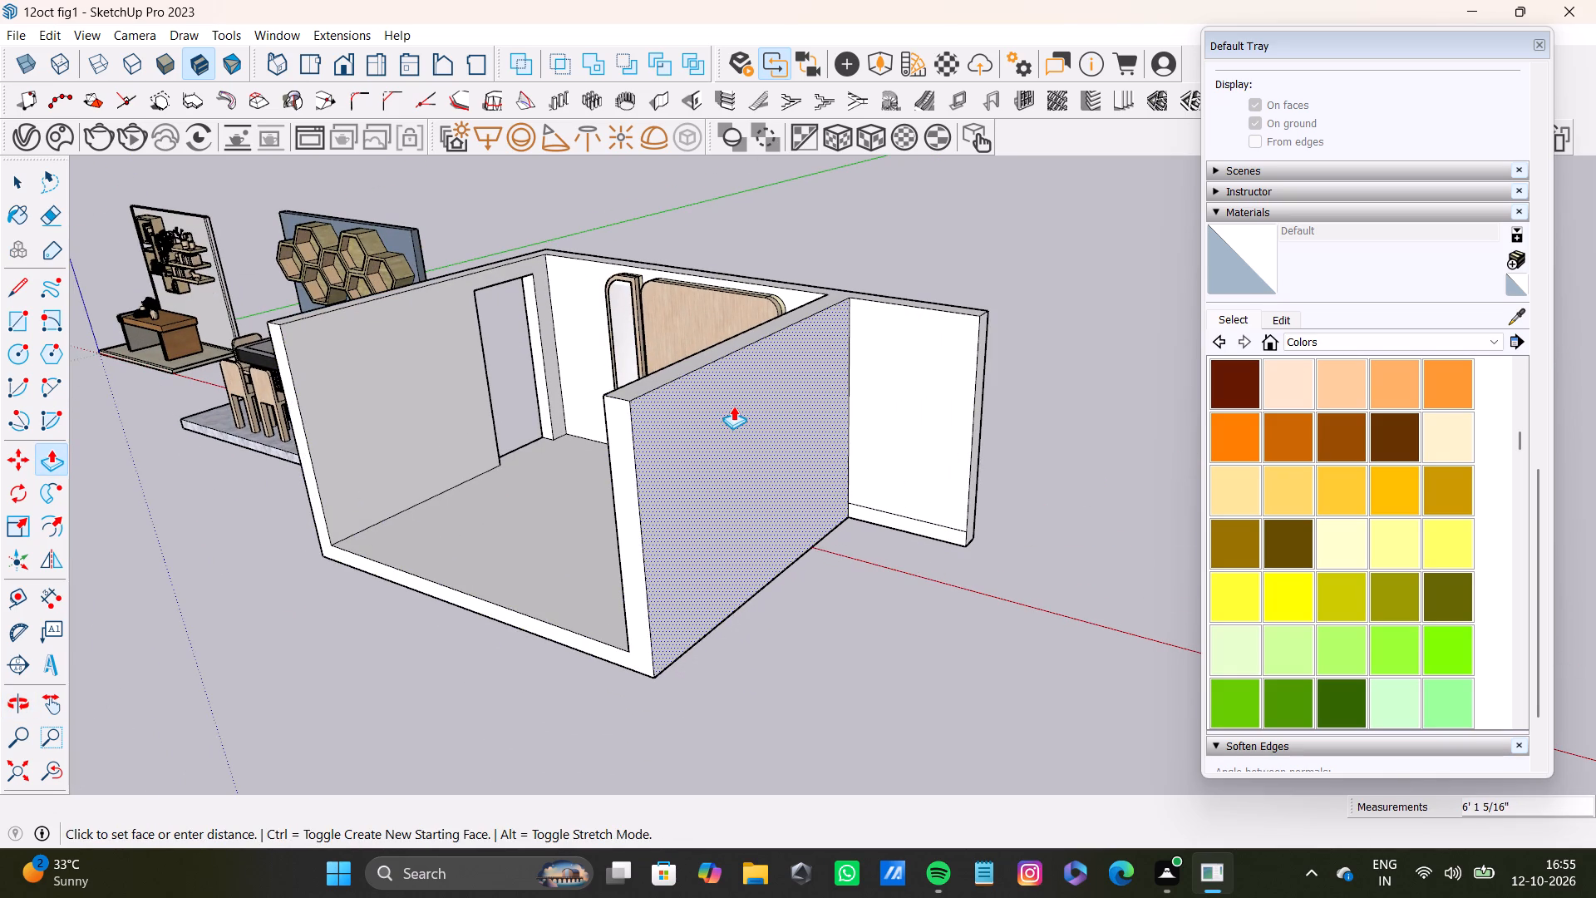
pyautogui.moveTo(733, 406); pyautogui.dragTo(732, 406)
pyautogui.moveTo(906, 451); pyautogui.dragTo(937, 560, button='middle')
pyautogui.scroll(4, 978, 530)
pyautogui.keyDown('shift'); pyautogui.moveTo(982, 518); pyautogui.dragTo(810, 462, button='middle'); pyautogui.keyUp('shift')
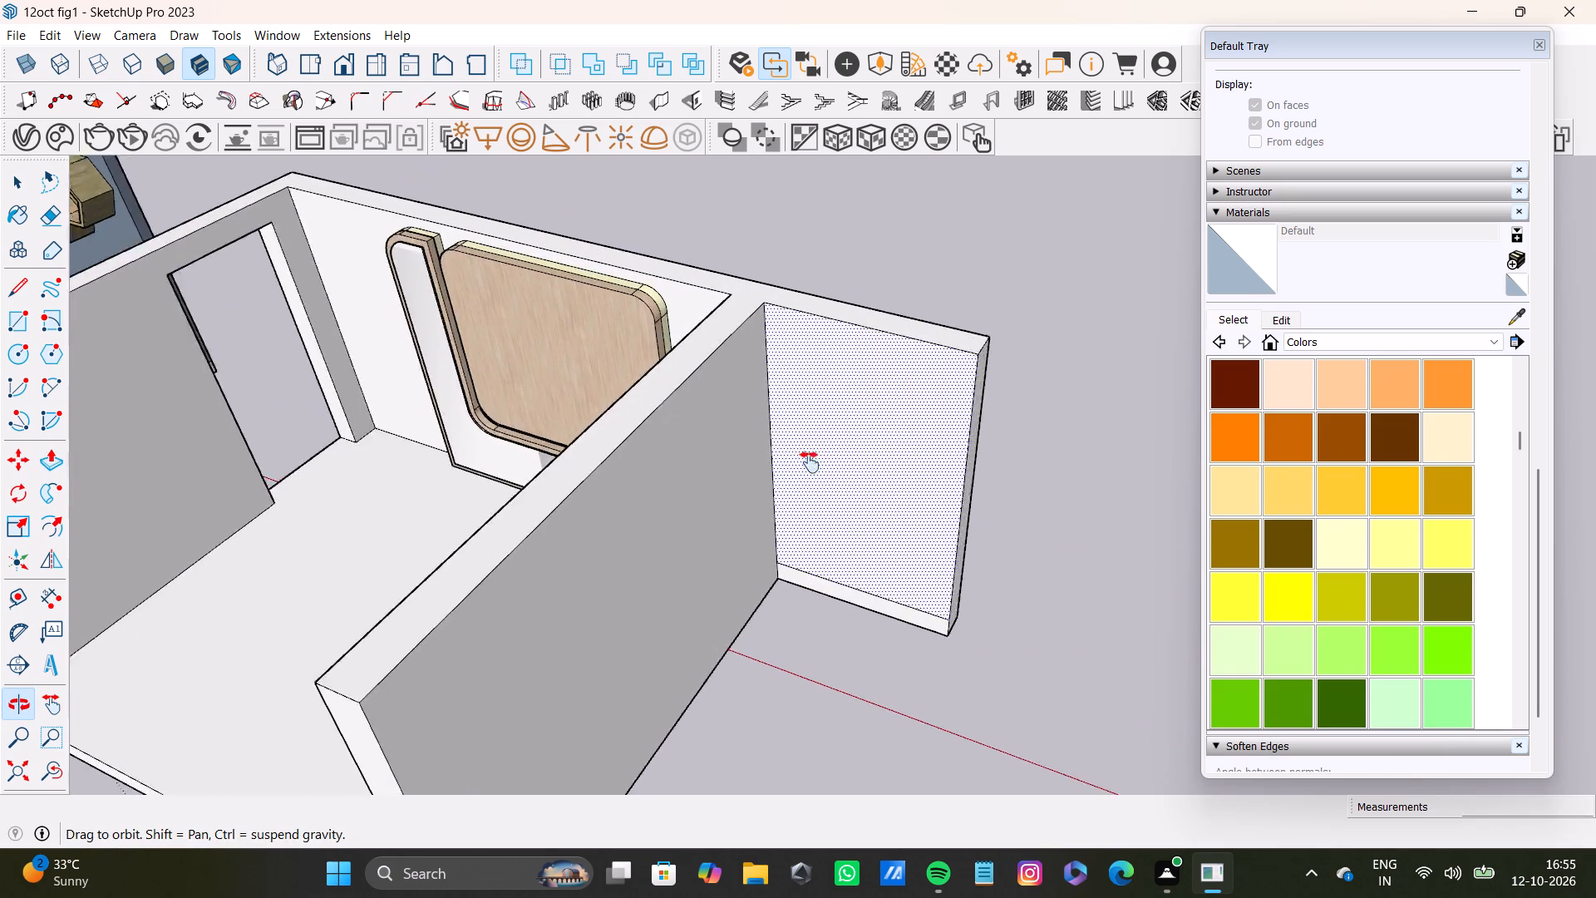
pyautogui.keyDown('shift'); pyautogui.moveTo(810, 462); pyautogui.dragTo(738, 585, button='middle'); pyautogui.keyUp('shift')
pyautogui.keyDown('shift'); pyautogui.scroll(3, 521, 485); pyautogui.keyUp('shift')
pyautogui.moveTo(538, 429); pyautogui.dragTo(524, 423)
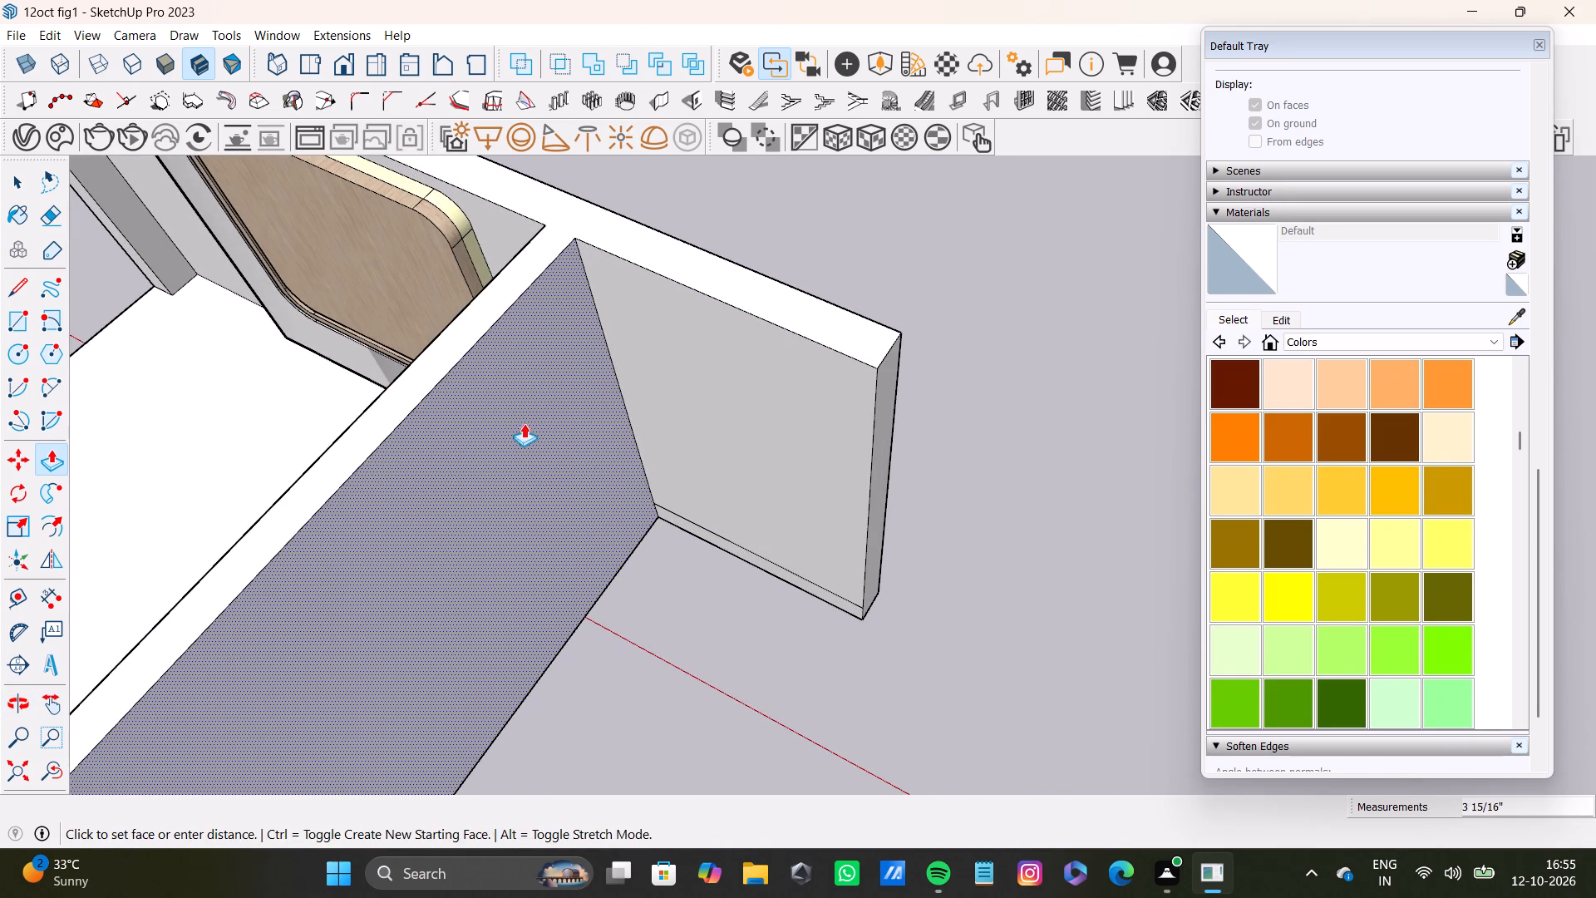
pyautogui.moveTo(524, 423); pyautogui.dragTo(522, 423)
# Push the projecting end of the mirror wall back about 6' 6 5/8", flush with the side wall's outer face.
pyautogui.scroll(-5, 514, 438)
pyautogui.keyDown('shift'); pyautogui.moveTo(544, 468); pyautogui.dragTo(547, 435, button='middle'); pyautogui.keyUp('shift')
pyautogui.scroll(6, 680, 423)
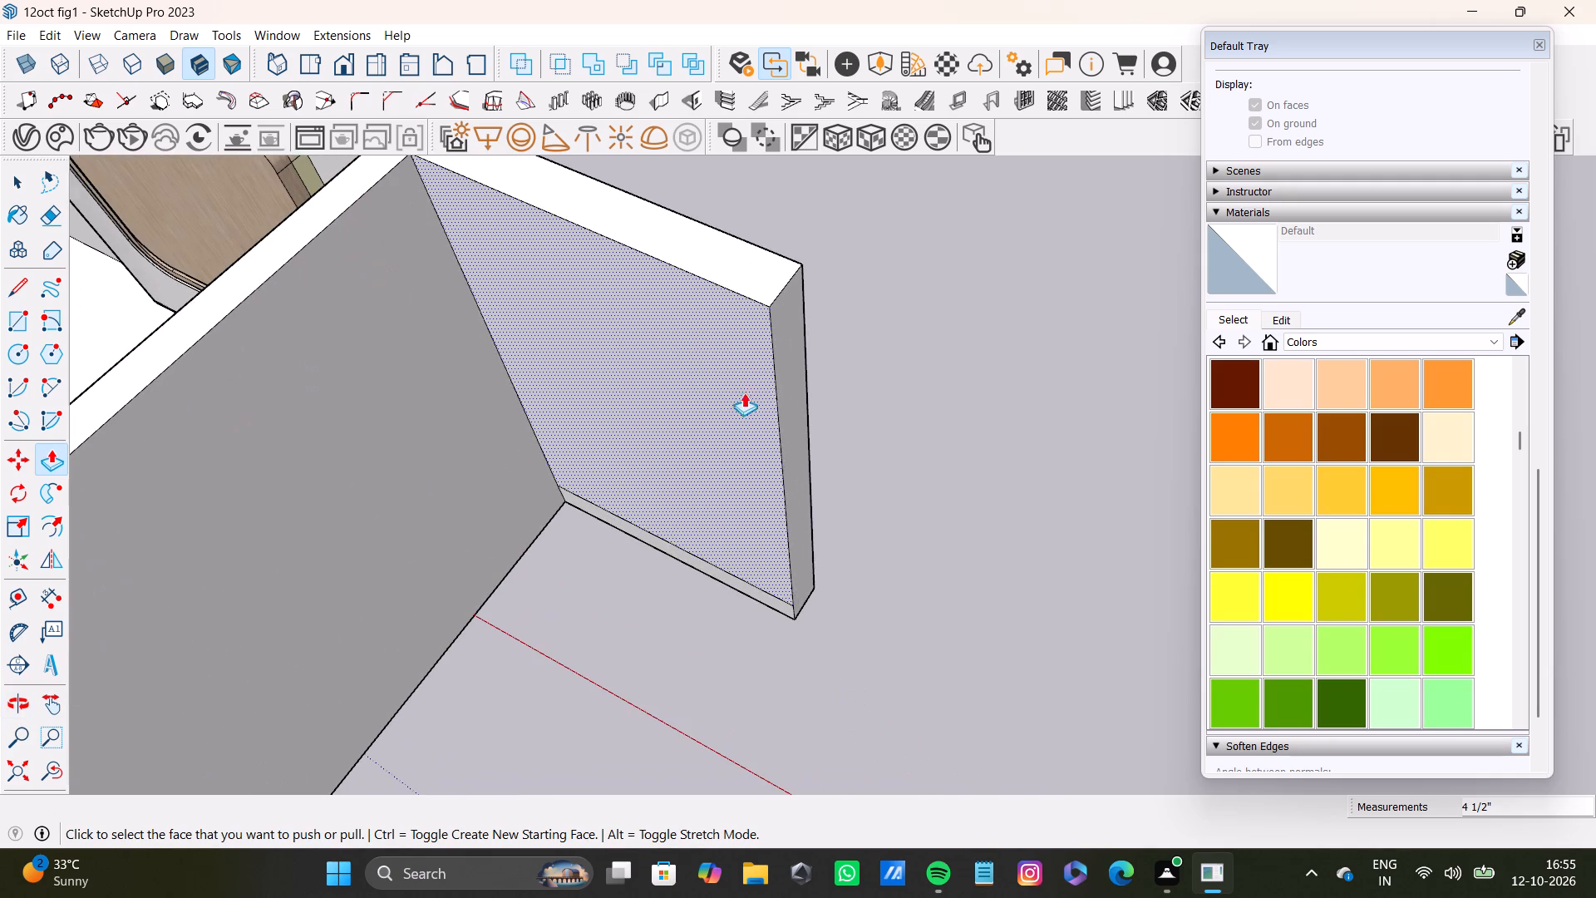
pyautogui.moveTo(791, 393); pyautogui.dragTo(476, 284)
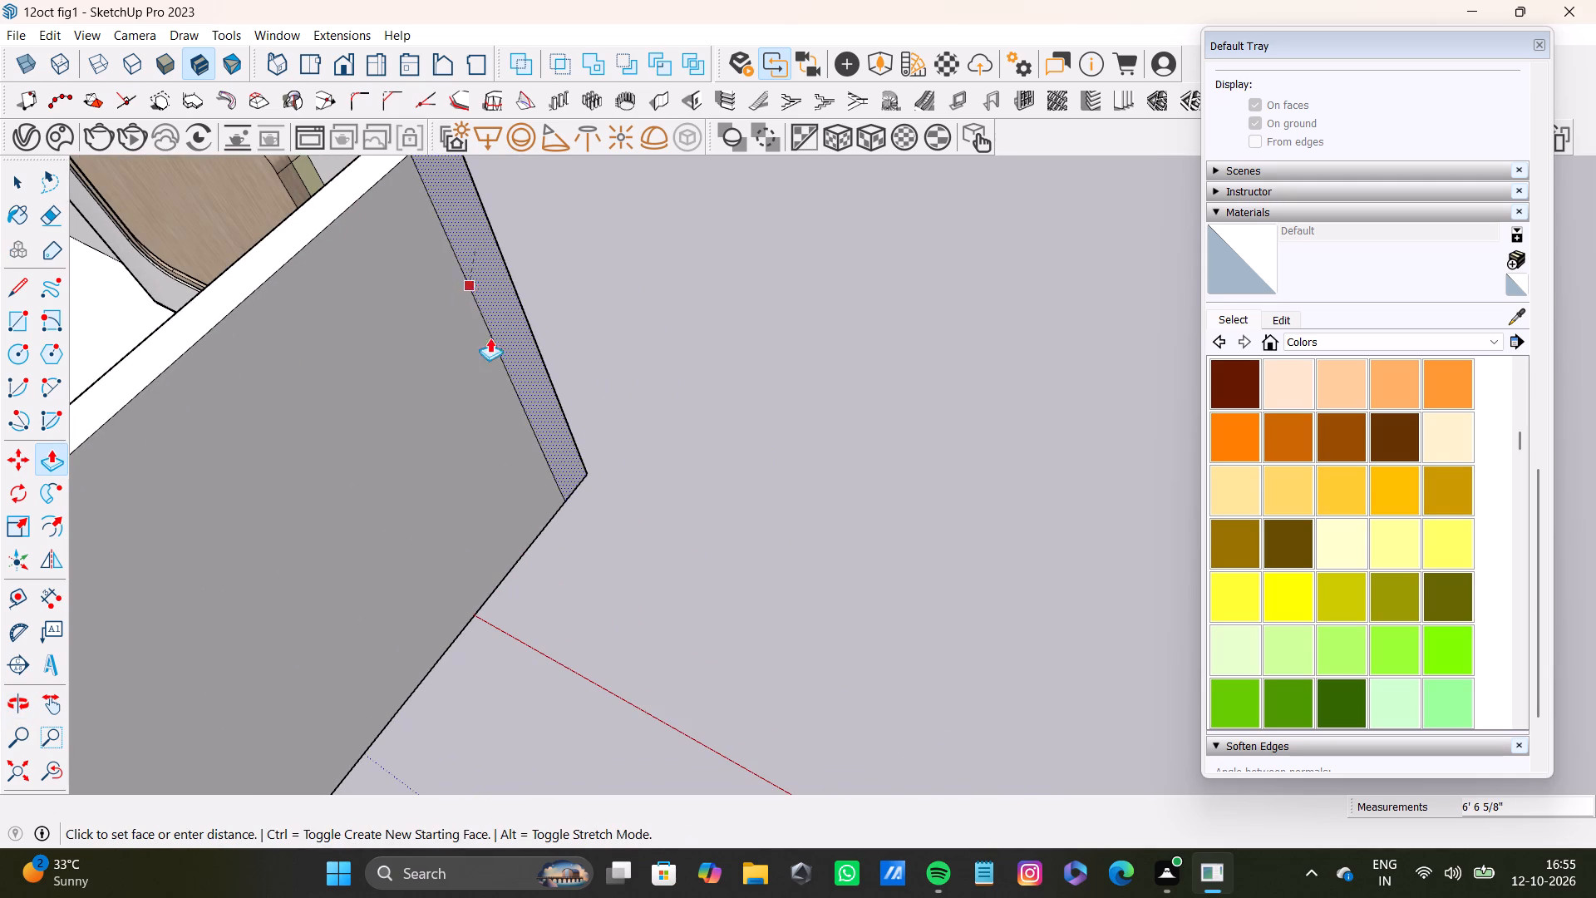
# Push/Pull the inner face of the doorway side wall about 2' 10 3/4" into the room.
pyautogui.scroll(-5, 515, 412)
pyautogui.moveTo(575, 490); pyautogui.dragTo(887, 437, button='middle')
pyautogui.scroll(-10, 751, 476)
pyautogui.keyDown('shift'); pyautogui.moveTo(672, 475); pyautogui.dragTo(907, 322, button='middle'); pyautogui.keyUp('shift')
pyautogui.scroll(-3, 617, 453)
pyautogui.moveTo(620, 485); pyautogui.dragTo(699, 378, button='middle')
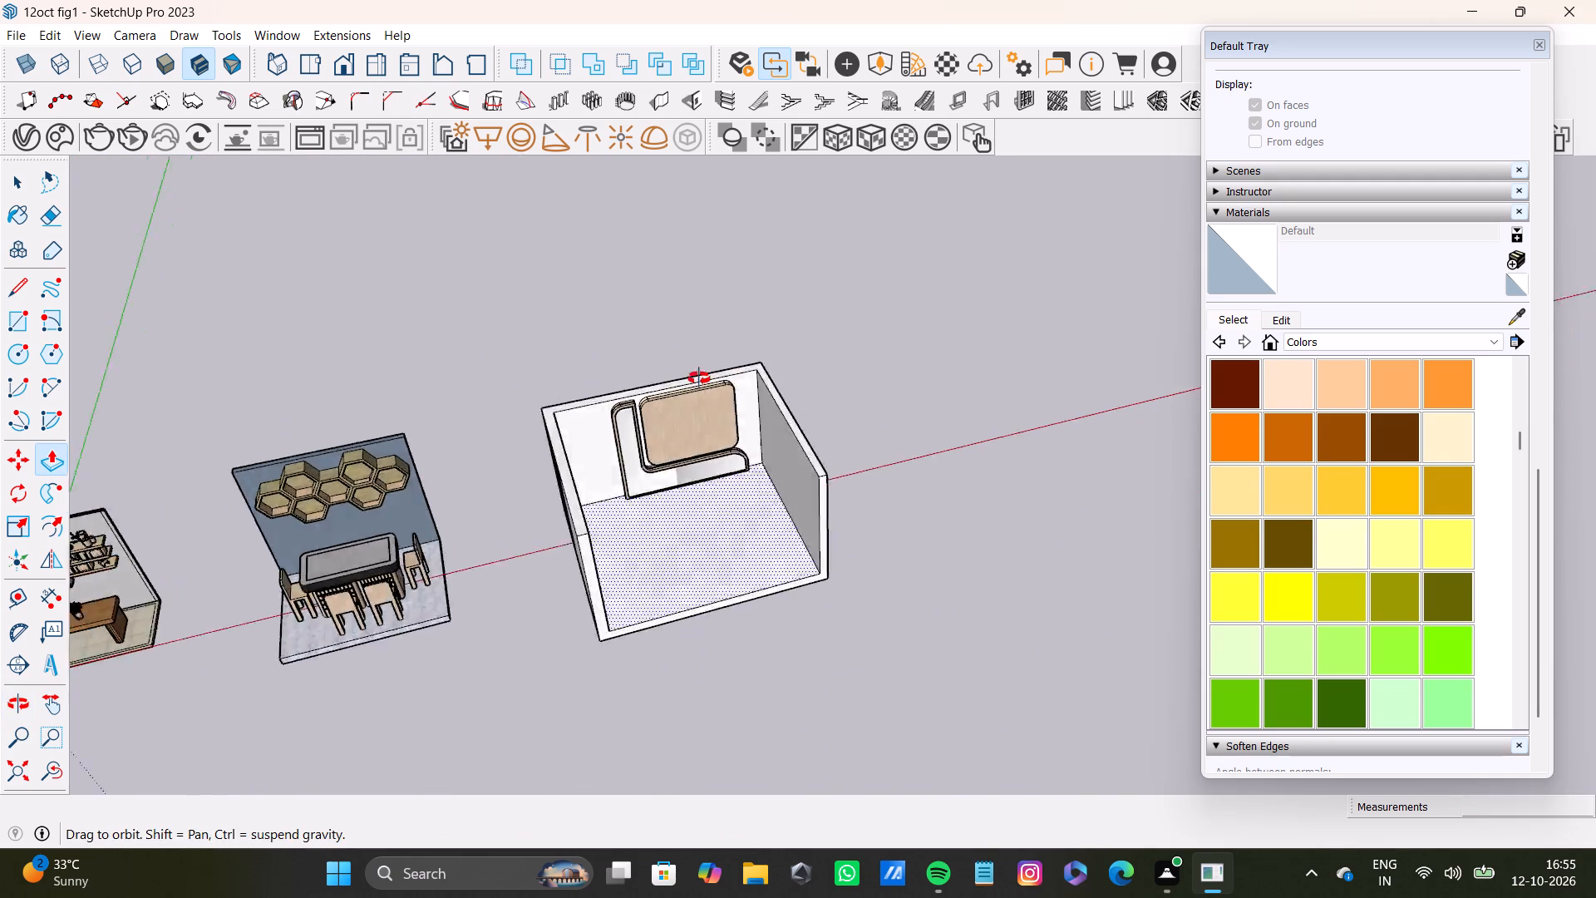
pyautogui.moveTo(699, 378); pyautogui.dragTo(820, 271, button='middle')
pyautogui.scroll(3, 626, 539)
pyautogui.moveTo(683, 560); pyautogui.dragTo(365, 564, button='middle')
pyautogui.scroll(4, 643, 526)
pyautogui.moveTo(775, 522); pyautogui.dragTo(694, 522, button='middle')
pyautogui.moveTo(707, 516); pyautogui.dragTo(766, 526)
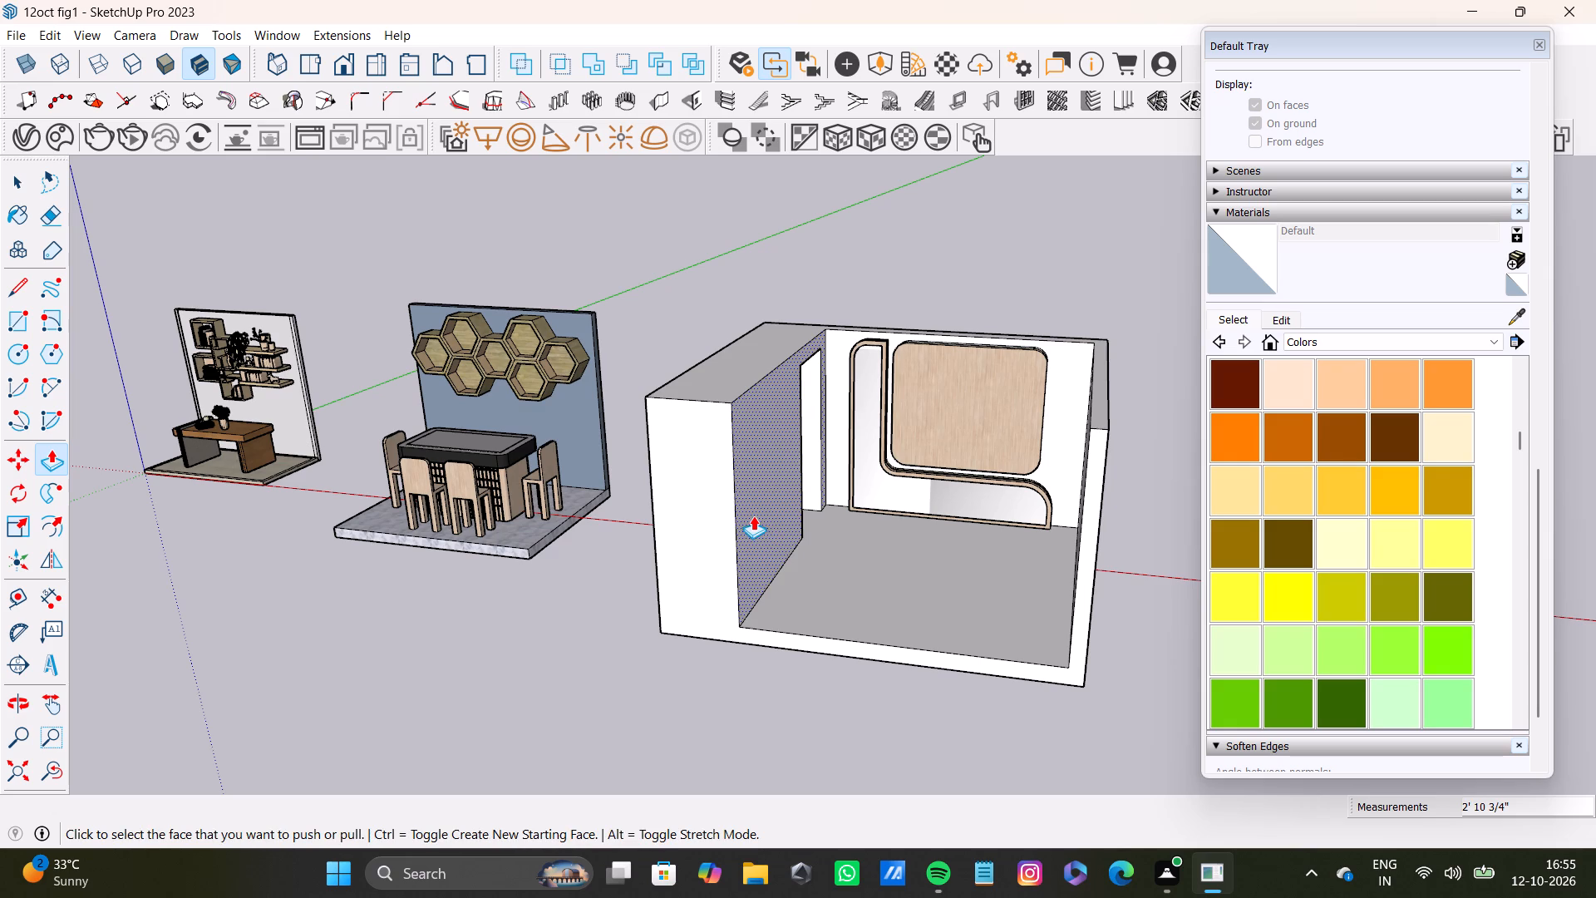
# Push the doorway side wall's outer face inward about 2' 11 3/16" to thin the wall.
pyautogui.scroll(-4, 752, 505)
pyautogui.moveTo(739, 513); pyautogui.dragTo(1007, 508, button='middle')
pyautogui.scroll(3, 876, 508)
pyautogui.moveTo(846, 516); pyautogui.dragTo(894, 511)
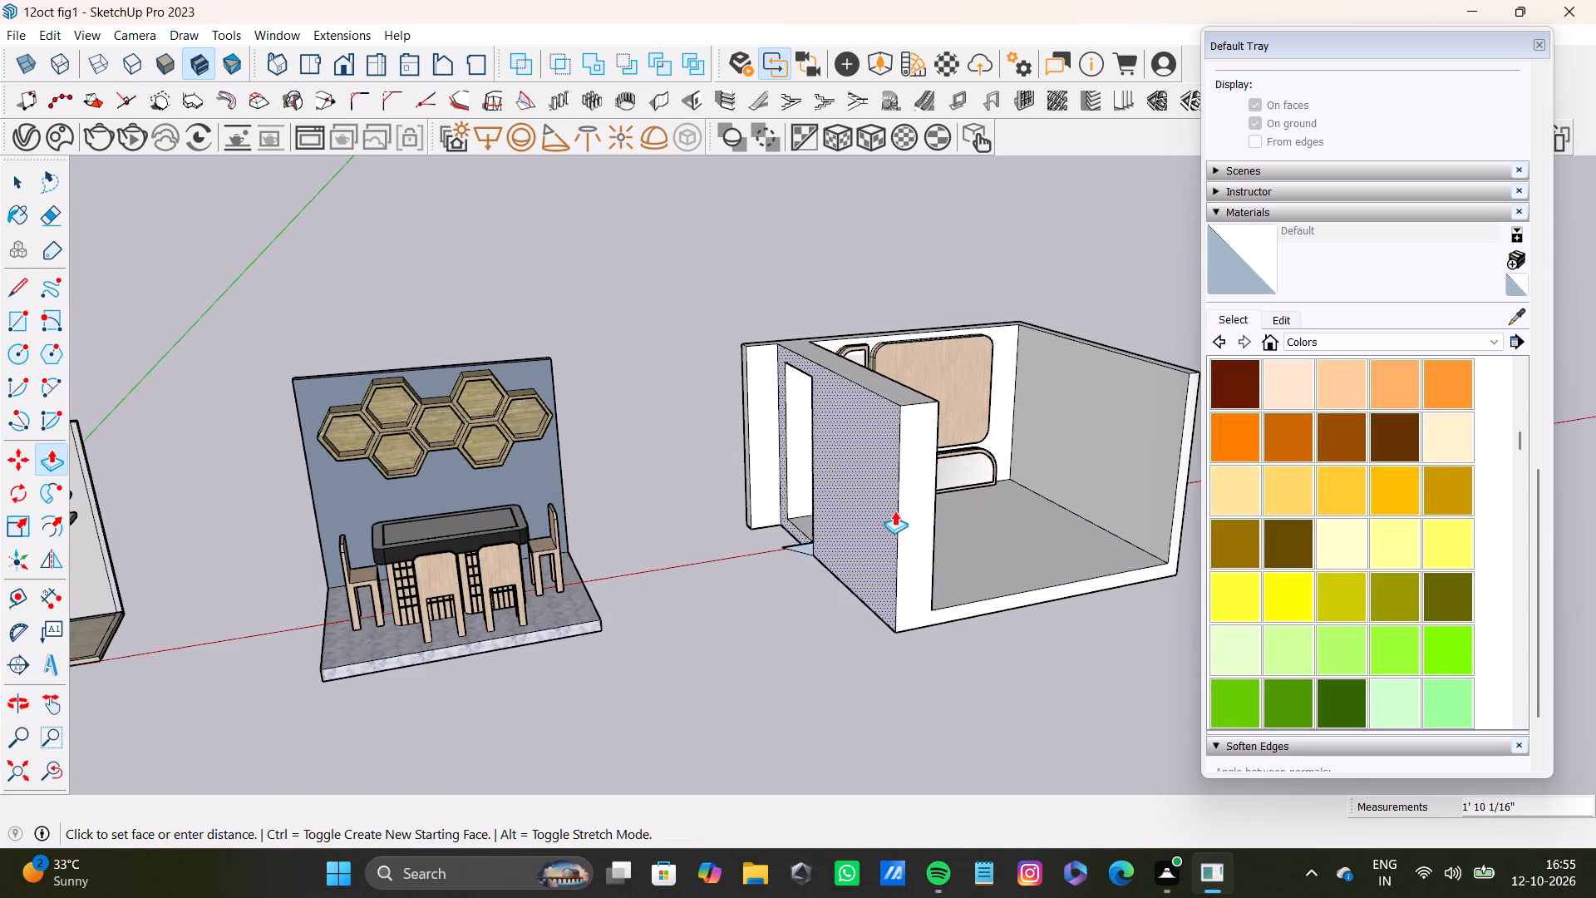
pyautogui.moveTo(894, 511); pyautogui.dragTo(904, 510)
# Delete the leftover triangular floor-level face outside the doorway.
pyautogui.scroll(2, 794, 529)
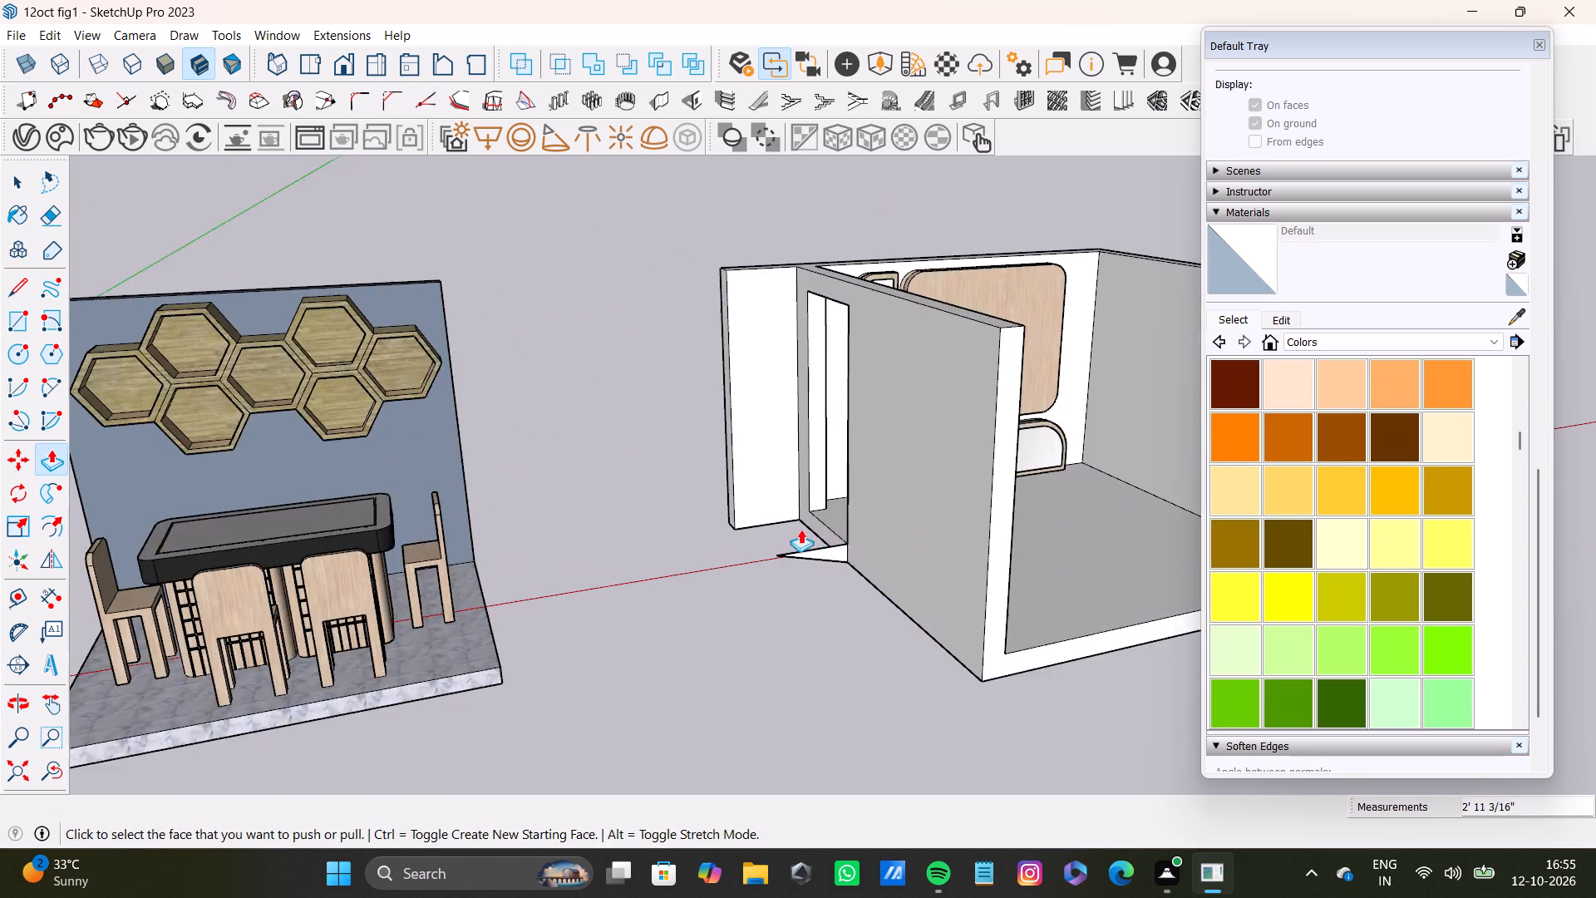
pyautogui.scroll(16, 800, 529)
pyautogui.press('space')
pyautogui.click(845, 588)
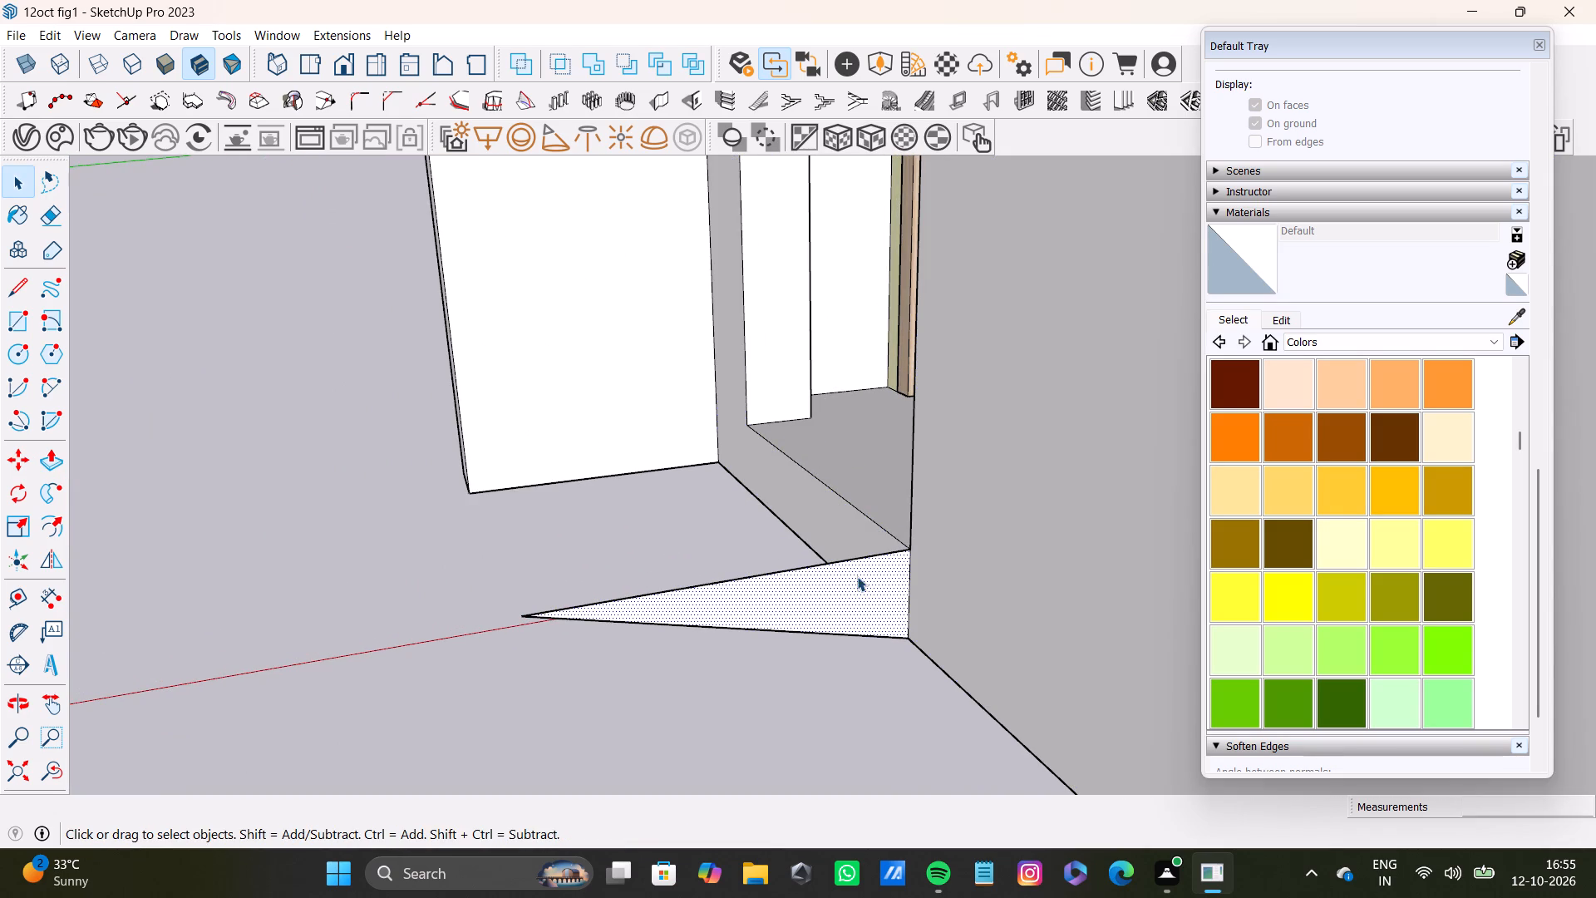
pyautogui.press('Delete')
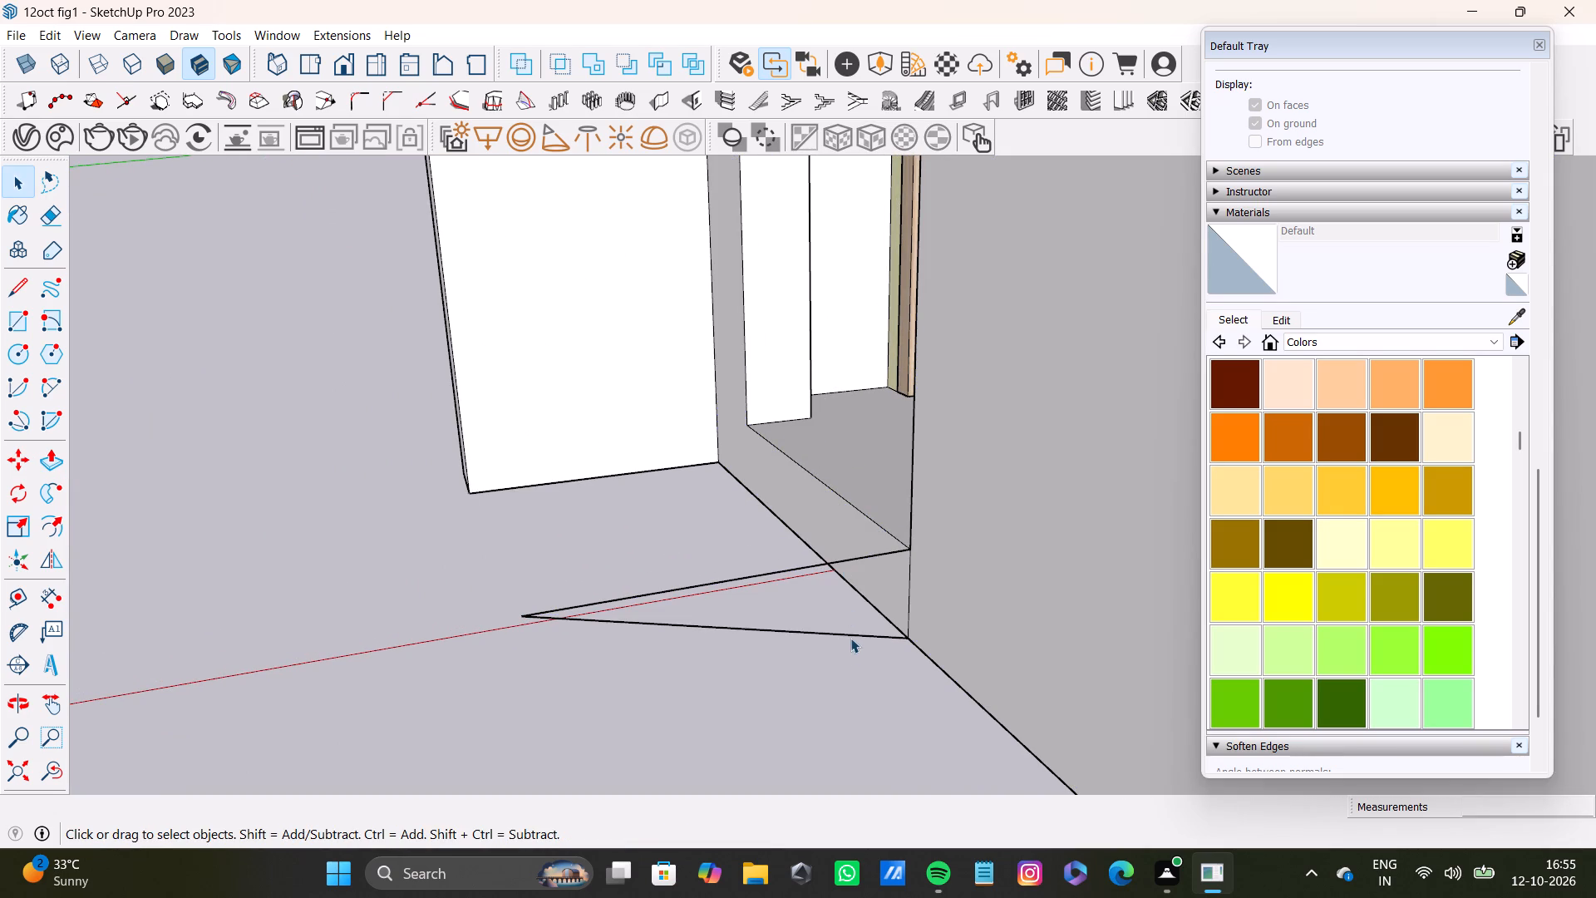
pyautogui.scroll(4, 799, 683)
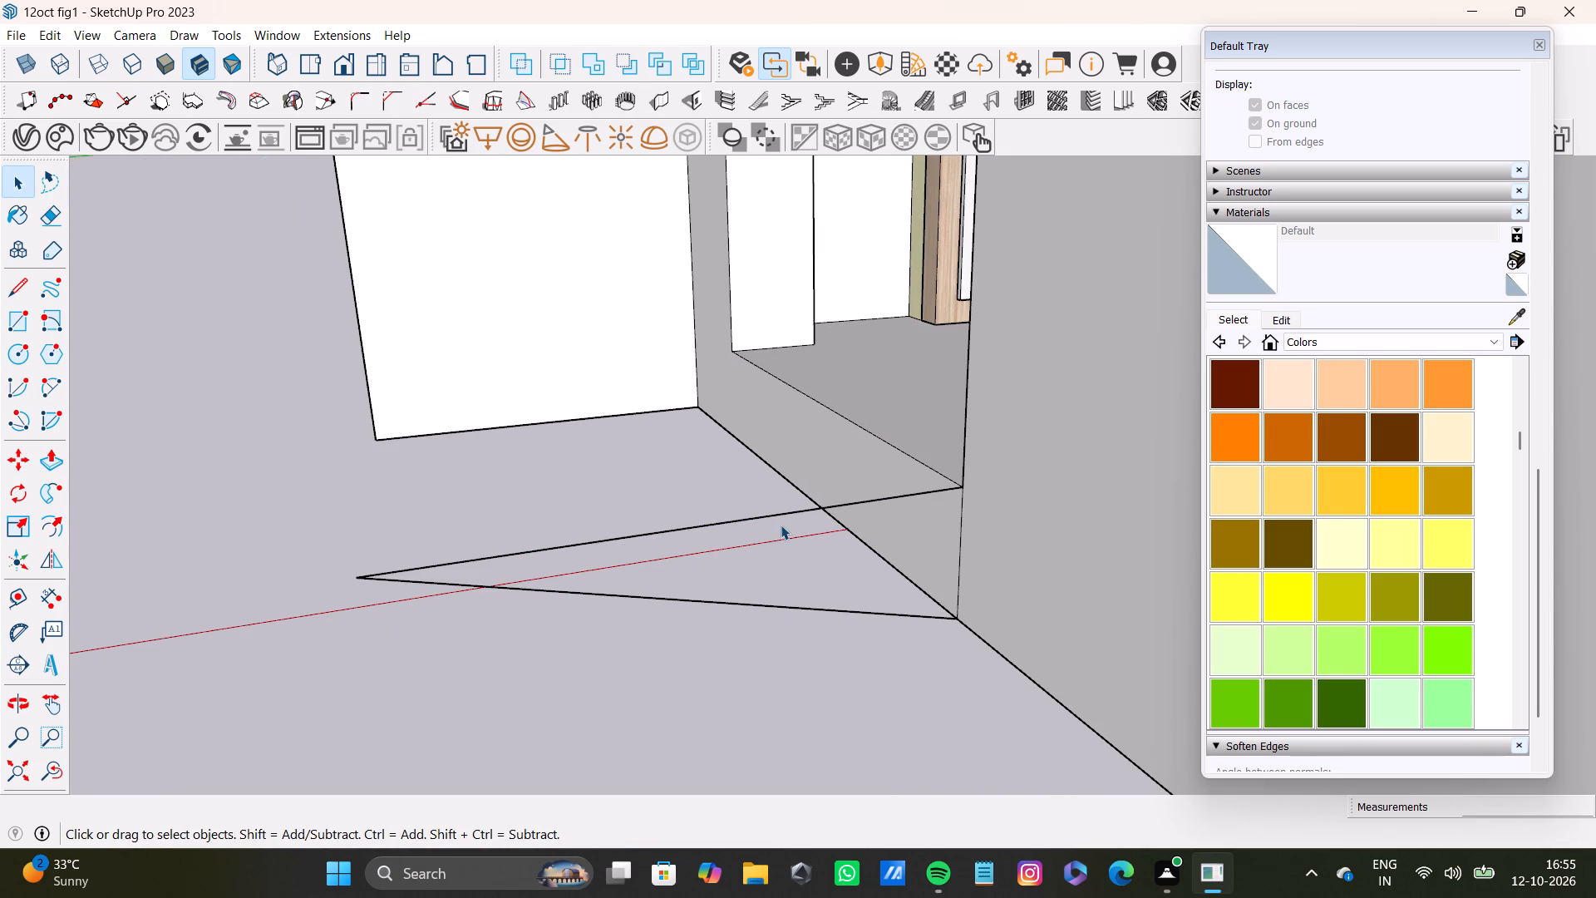
# Delete the two leftover edges of the triangle on the ground outside the doorway.
pyautogui.click(862, 502)
pyautogui.press('Delete')
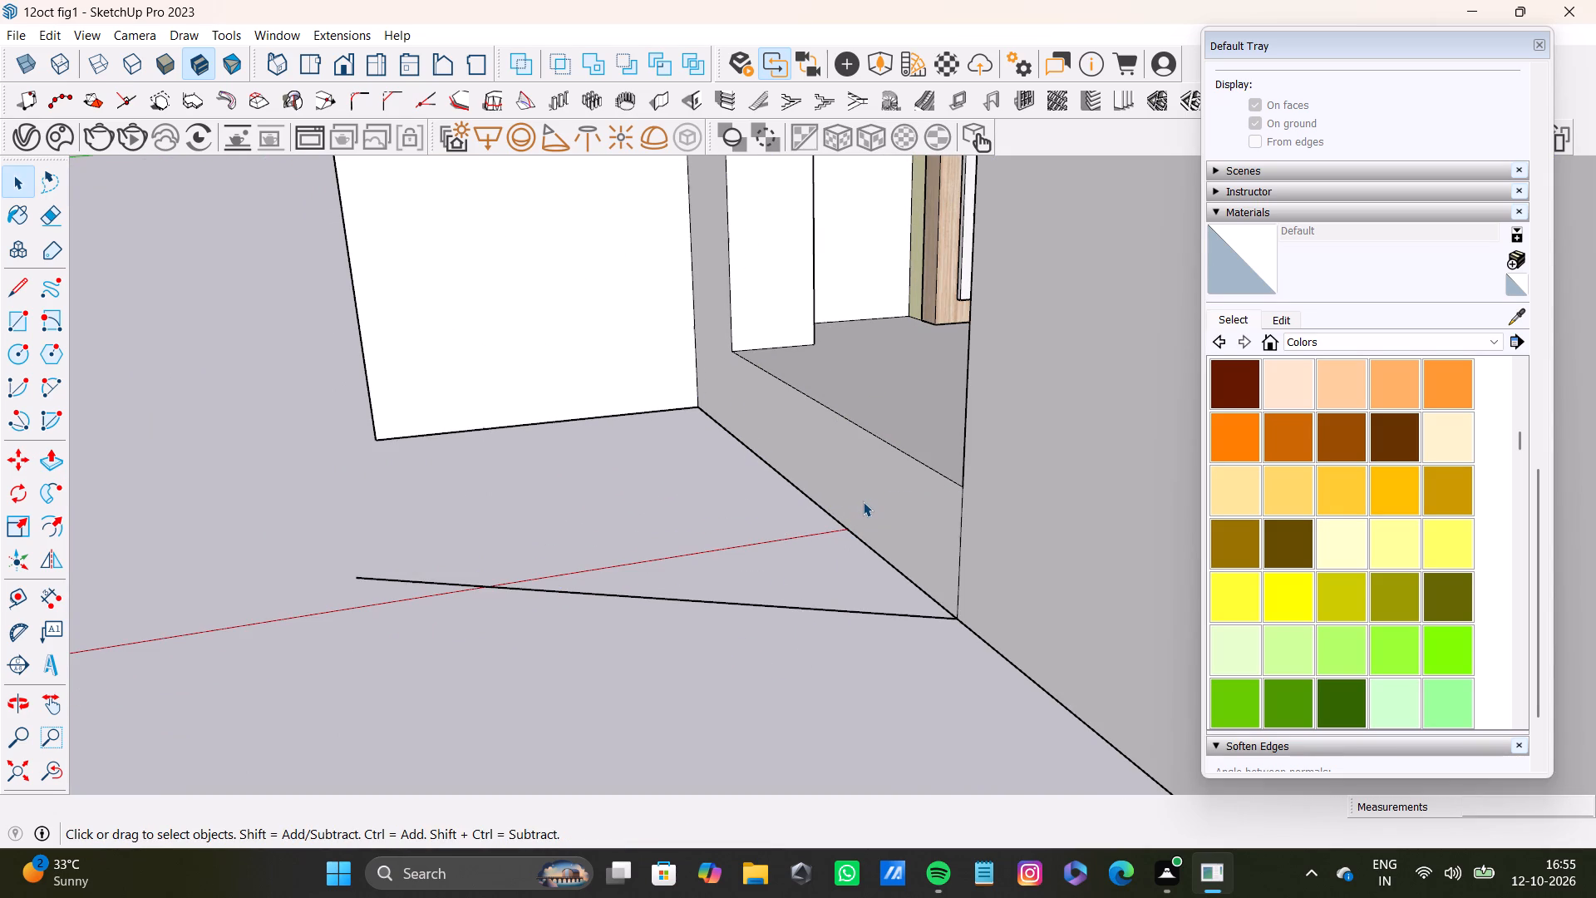
pyautogui.click(691, 600)
pyautogui.press('Delete')
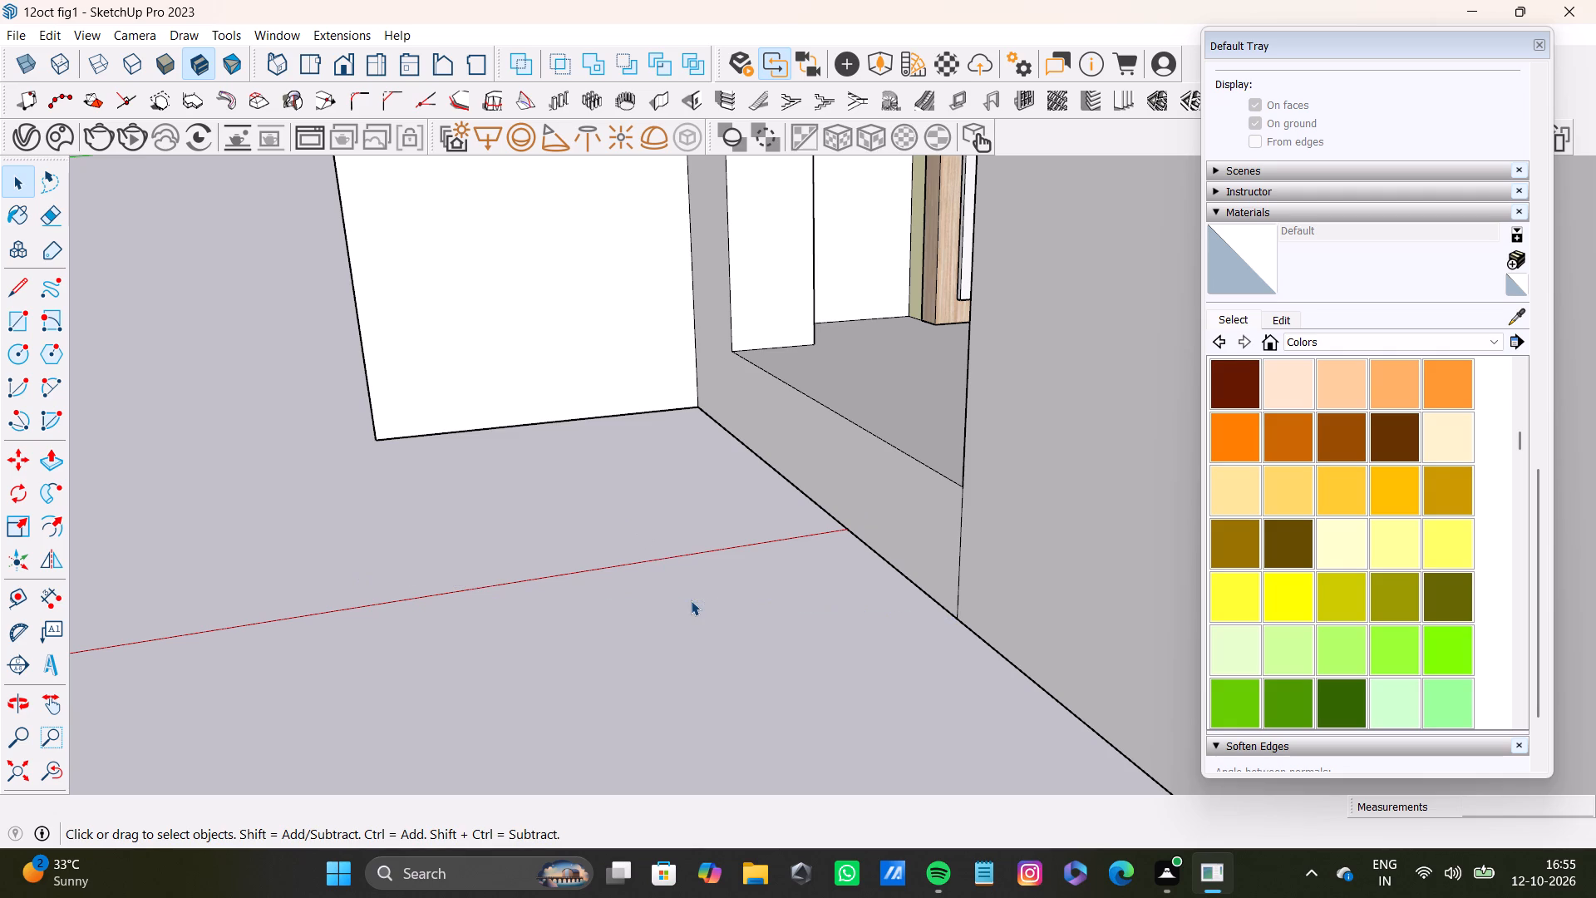
# Push the projecting end of the mirror wall back flush with the outer face of the doorway side wall.
pyautogui.scroll(-20, 726, 539)
pyautogui.scroll(-4, 726, 539)
pyautogui.scroll(-4, 628, 456)
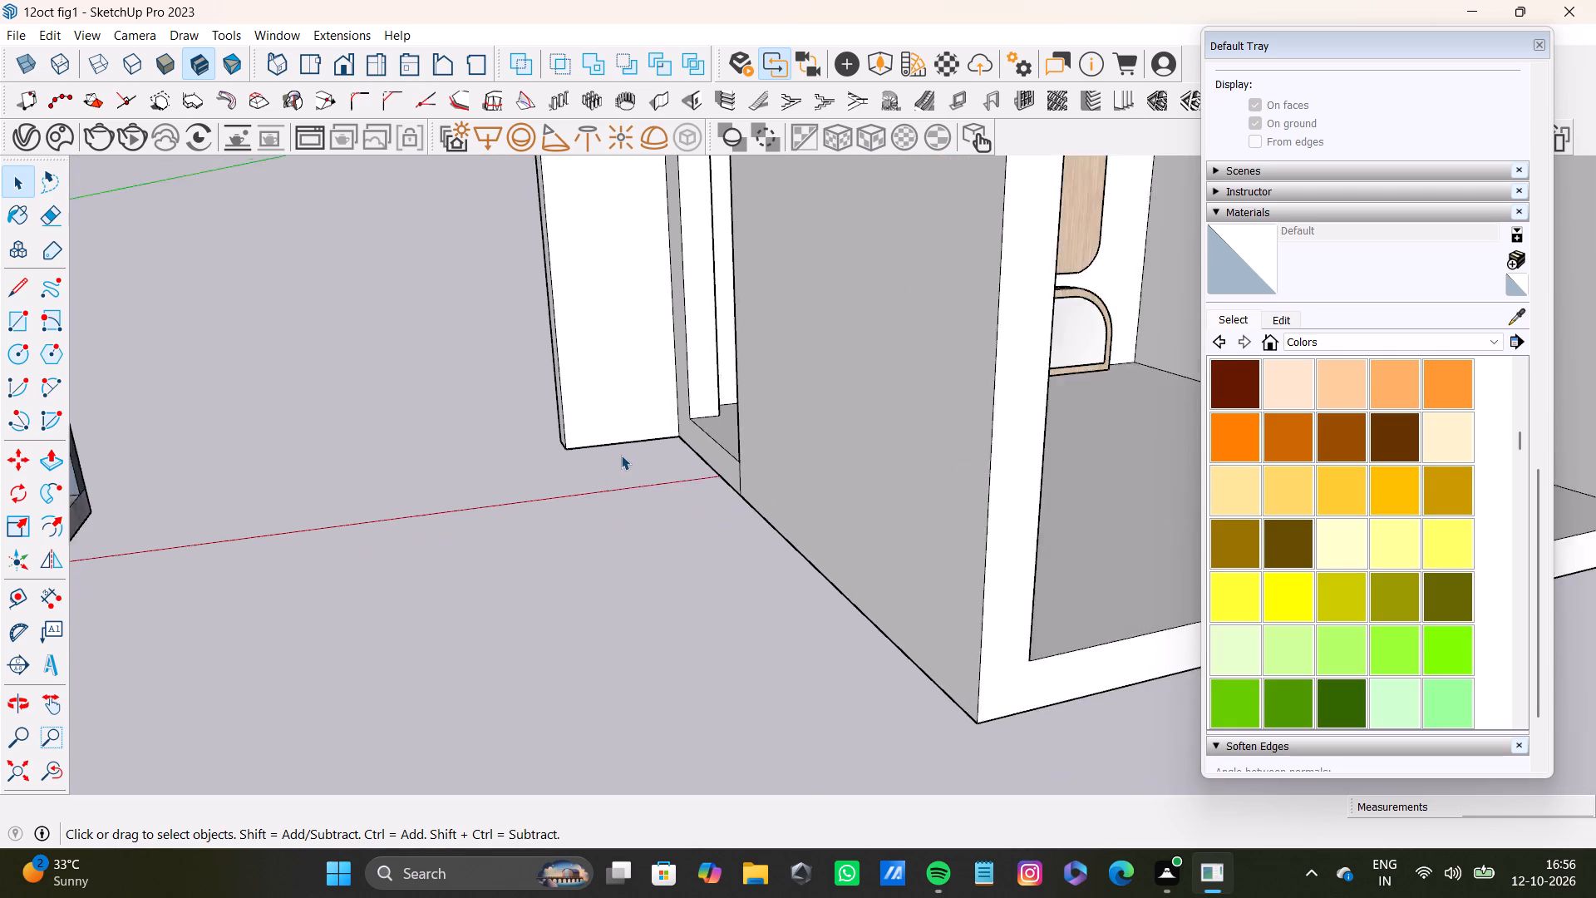
pyautogui.scroll(-9, 621, 455)
pyautogui.keyDown('shift'); pyautogui.moveTo(628, 499); pyautogui.dragTo(1008, 745, button='middle'); pyautogui.keyUp('shift')
pyautogui.scroll(8, 330, 481)
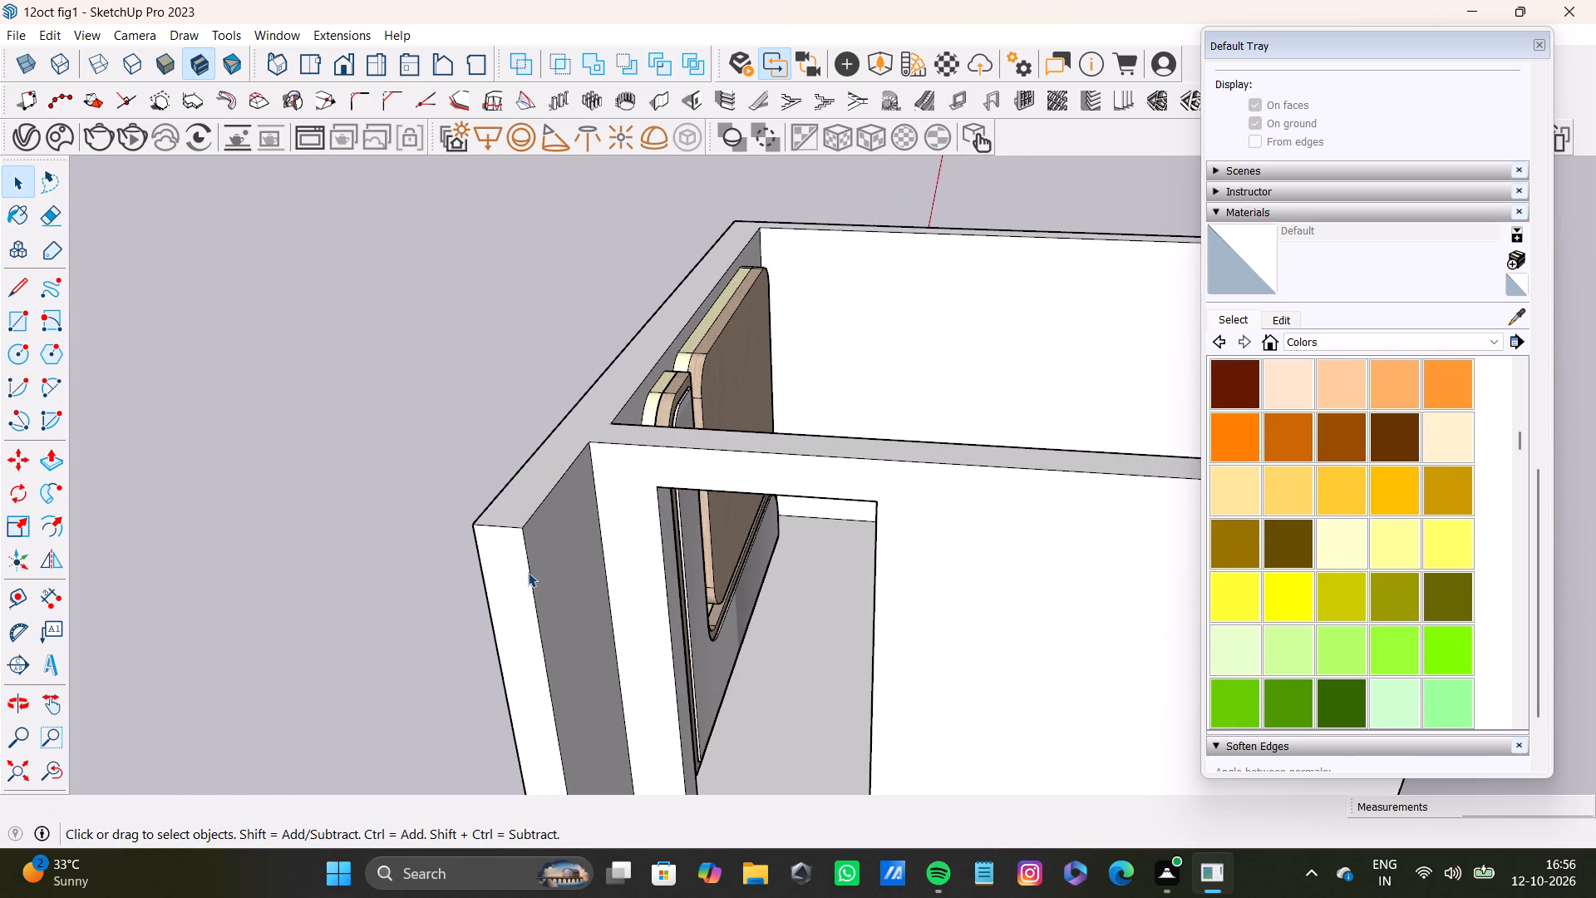
pyautogui.click(522, 571)
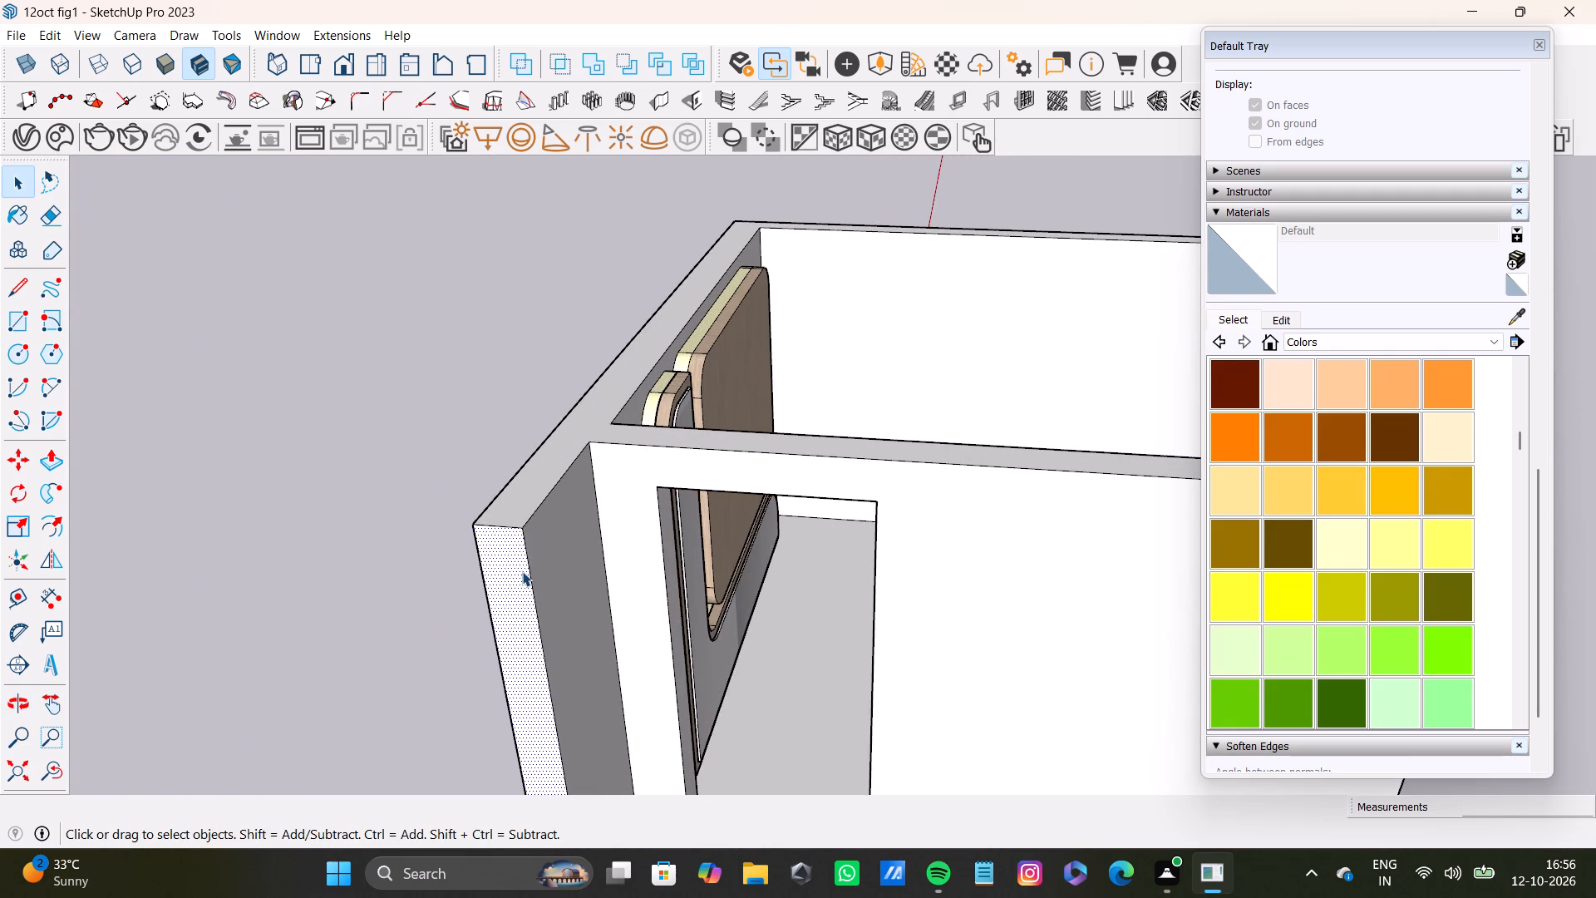
pyautogui.press('p')
pyautogui.moveTo(522, 571); pyautogui.dragTo(603, 478)
pyautogui.press('space')
# Delete the vertical seam line between the mirror wall's end and the doorway wall's outer face.
pyautogui.scroll(8, 596, 506)
pyautogui.click(602, 559)
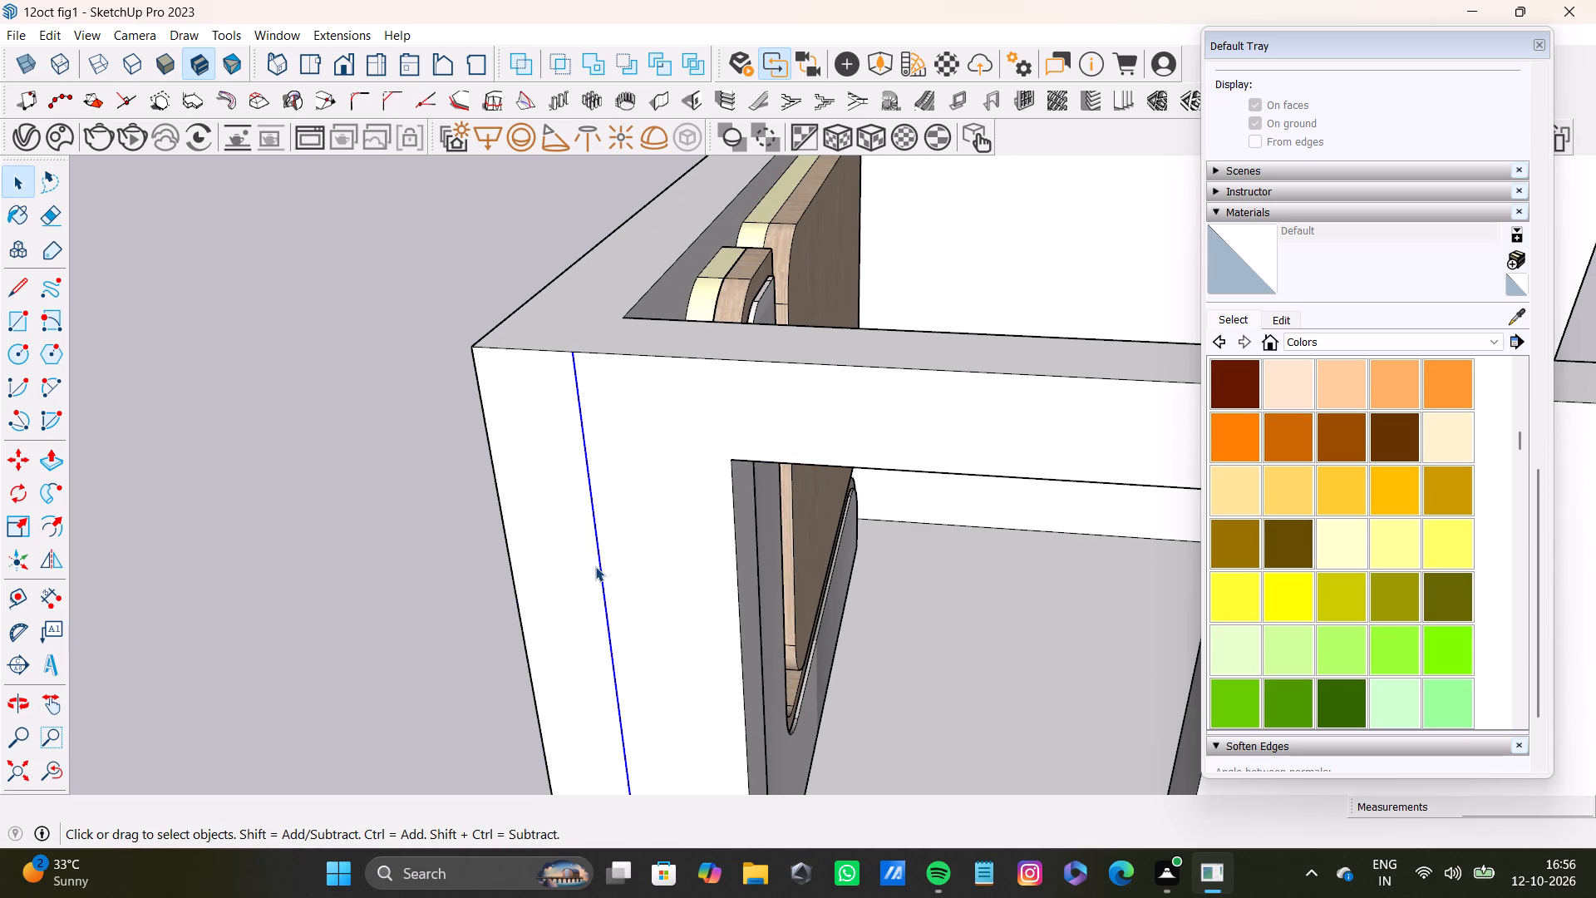
pyautogui.press('Delete')
# Examine the narrowed room from several sides, checking the doorway wall, mirror wall and opposite side wall.
pyautogui.scroll(-15, 592, 574)
pyautogui.moveTo(1119, 733); pyautogui.dragTo(587, 733, button='middle')
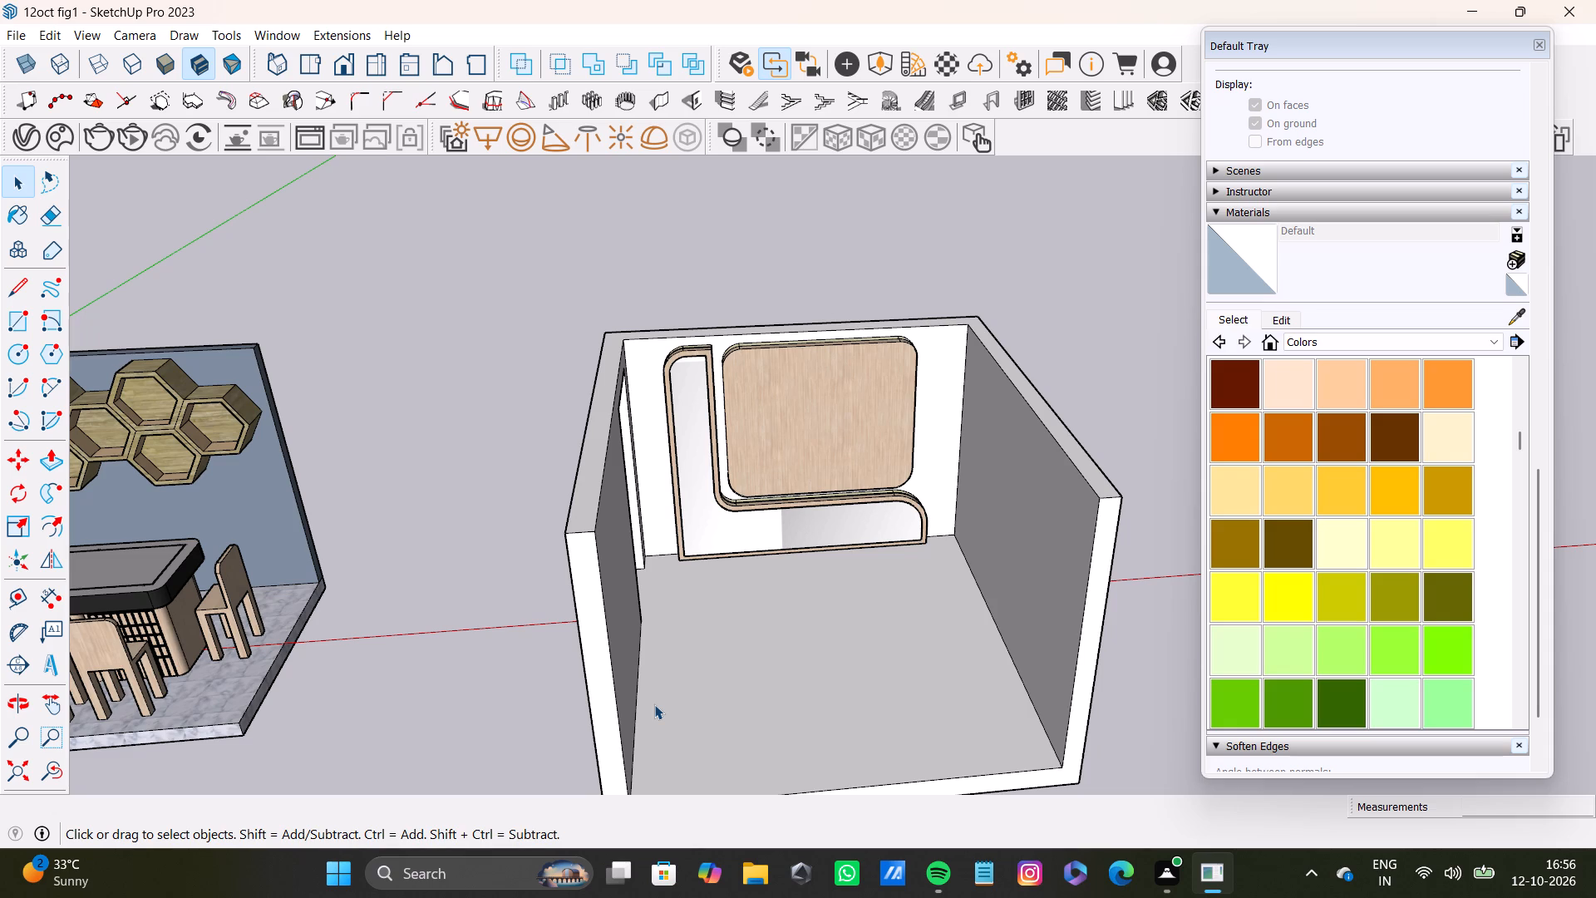
pyautogui.press('space')
pyautogui.scroll(-10, 362, 731)
pyautogui.moveTo(706, 714); pyautogui.dragTo(827, 659, button='middle')
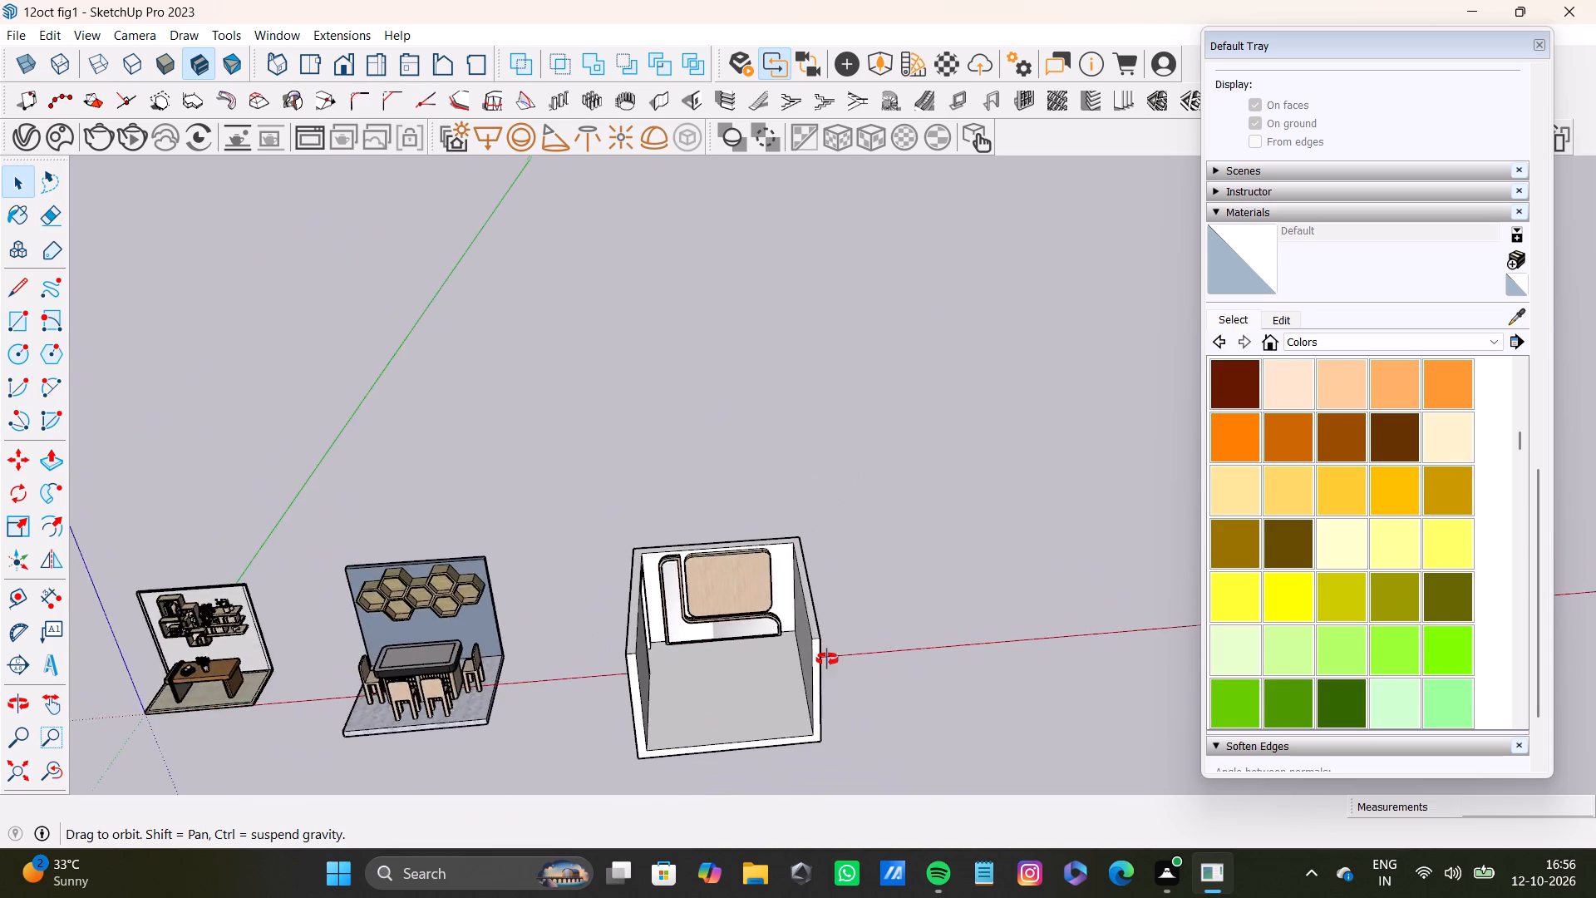
pyautogui.moveTo(827, 659); pyautogui.dragTo(698, 590, button='middle')
pyautogui.scroll(14, 762, 595)
pyautogui.moveTo(742, 653); pyautogui.dragTo(916, 686, button='middle')
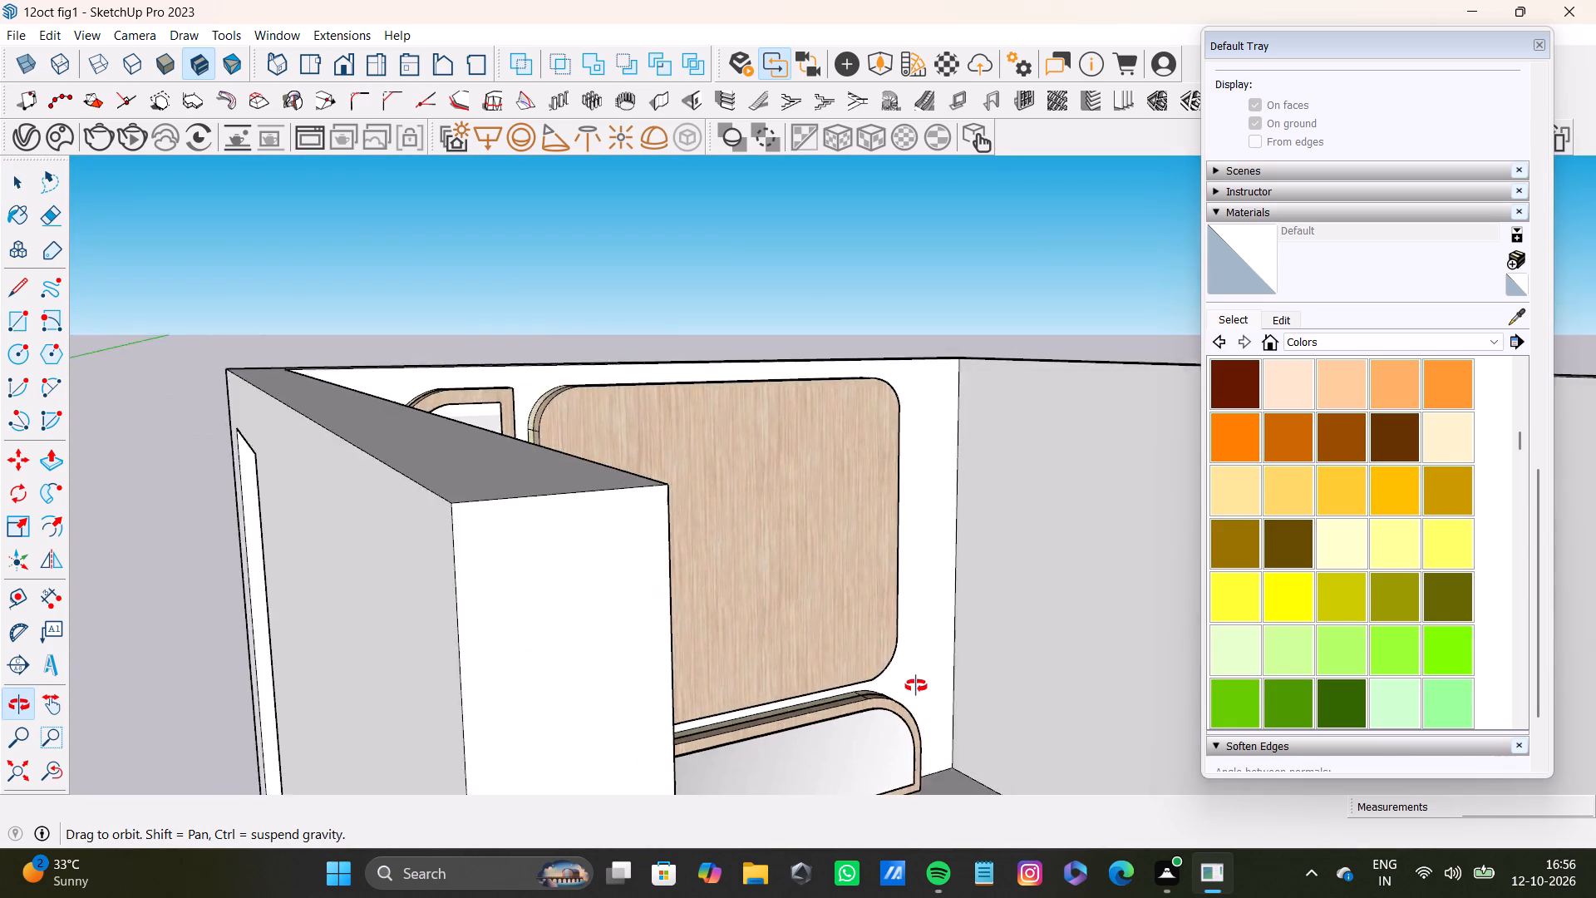
pyautogui.moveTo(916, 686); pyautogui.dragTo(728, 822, button='middle')
pyautogui.scroll(-4, 717, 767)
pyautogui.keyDown('shift'); pyautogui.moveTo(707, 733); pyautogui.dragTo(776, 496, button='middle'); pyautogui.keyUp('shift')
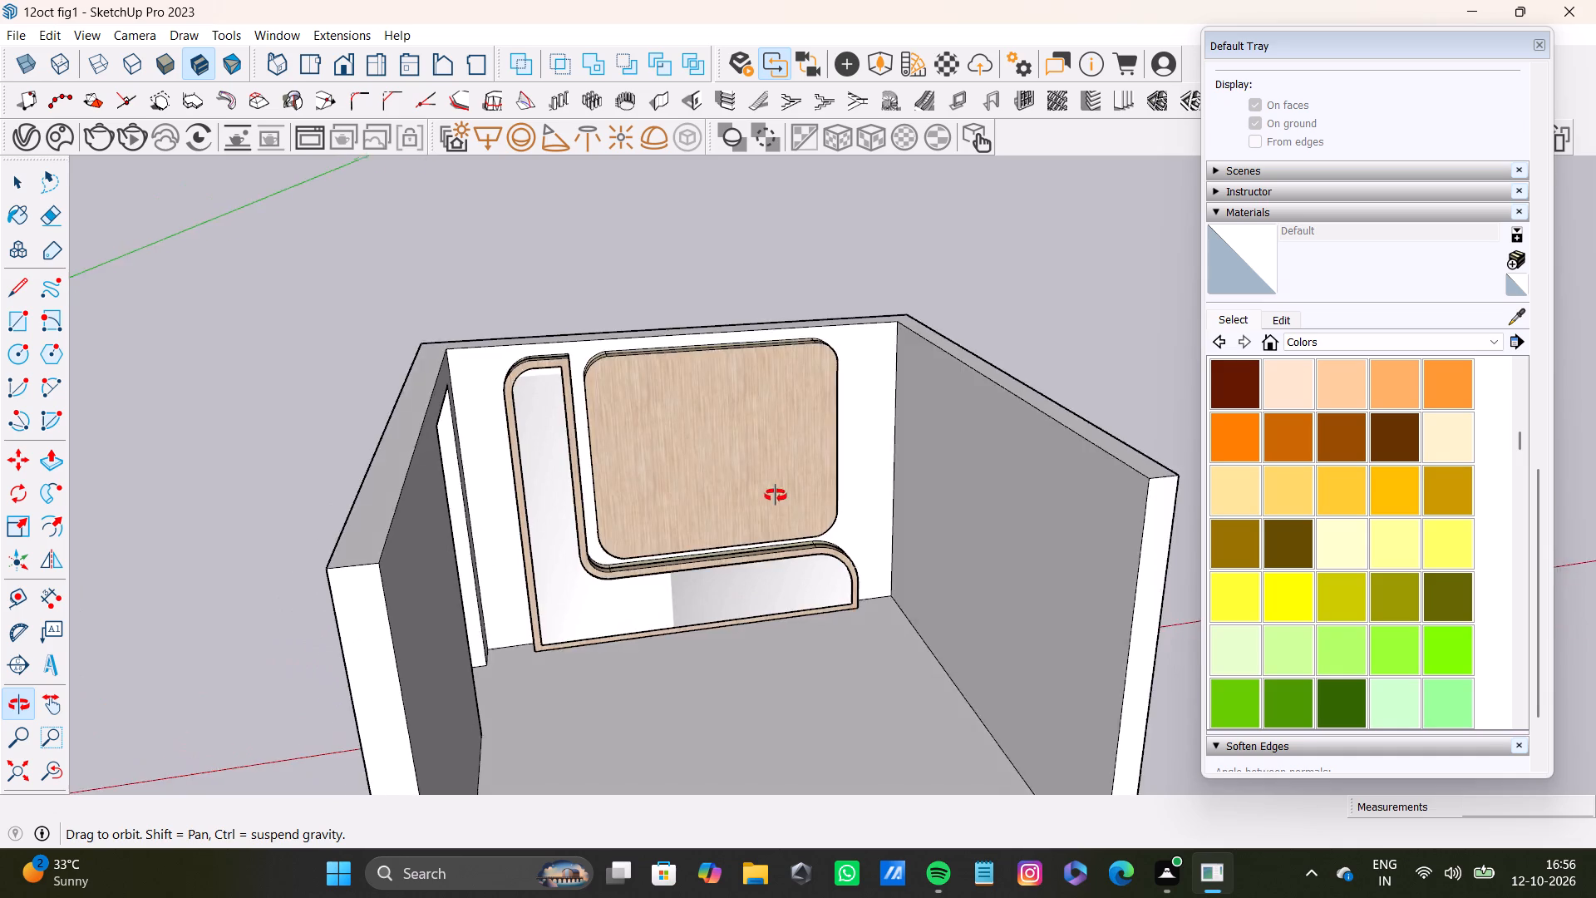
pyautogui.keyDown('shift'); pyautogui.moveTo(776, 496); pyautogui.dragTo(612, 387, button='middle'); pyautogui.keyUp('shift')
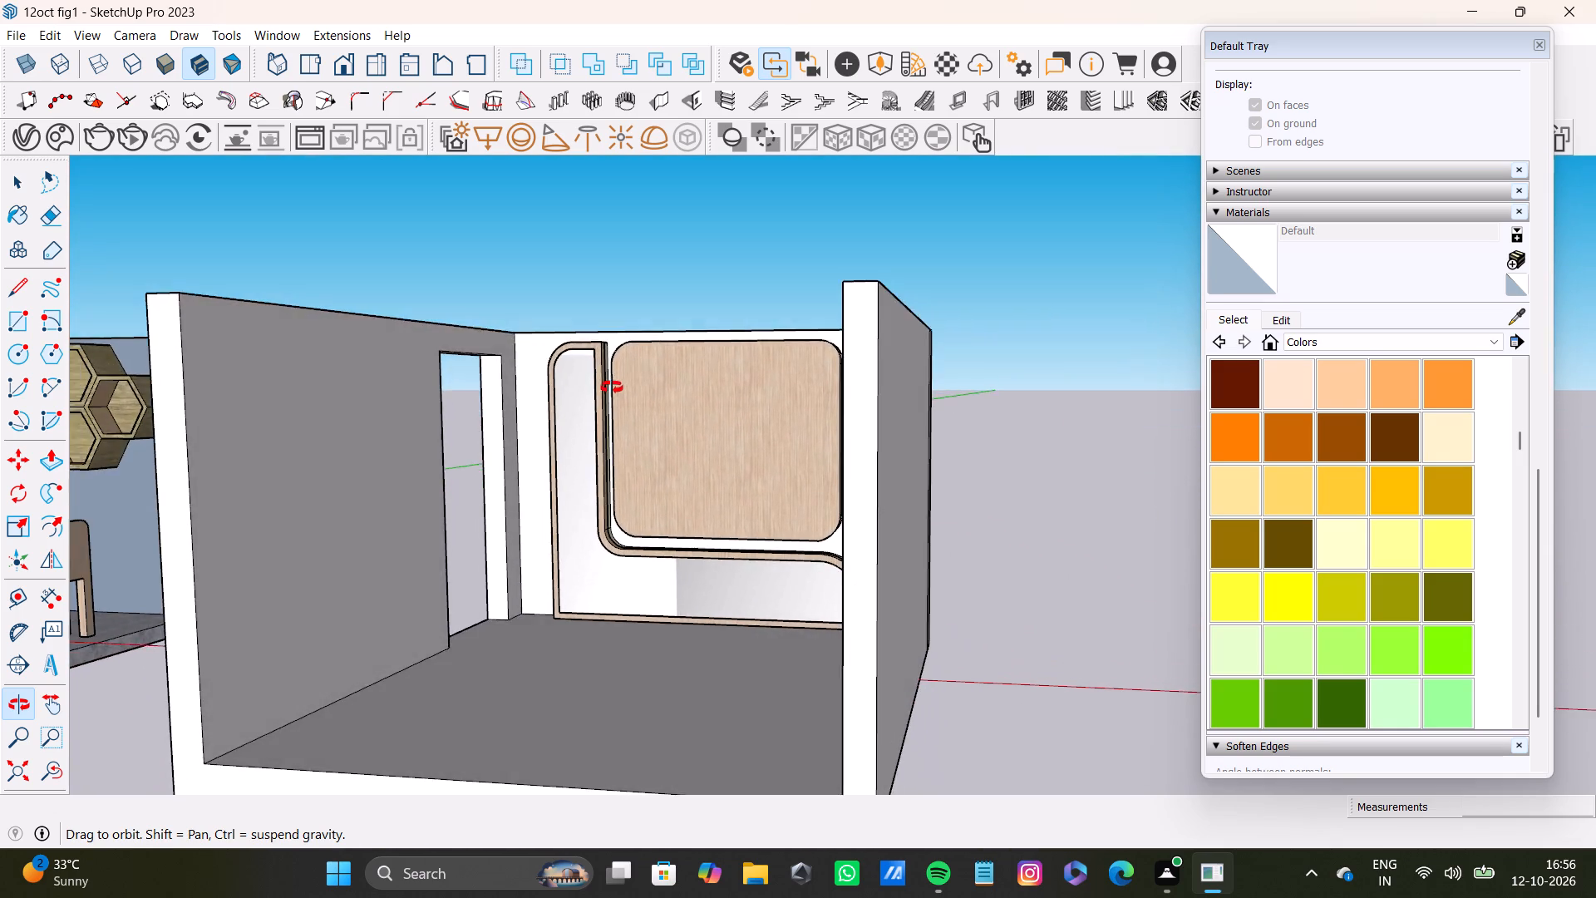
pyautogui.keyDown('shift'); pyautogui.moveTo(612, 387); pyautogui.dragTo(478, 525, button='middle'); pyautogui.keyUp('shift')
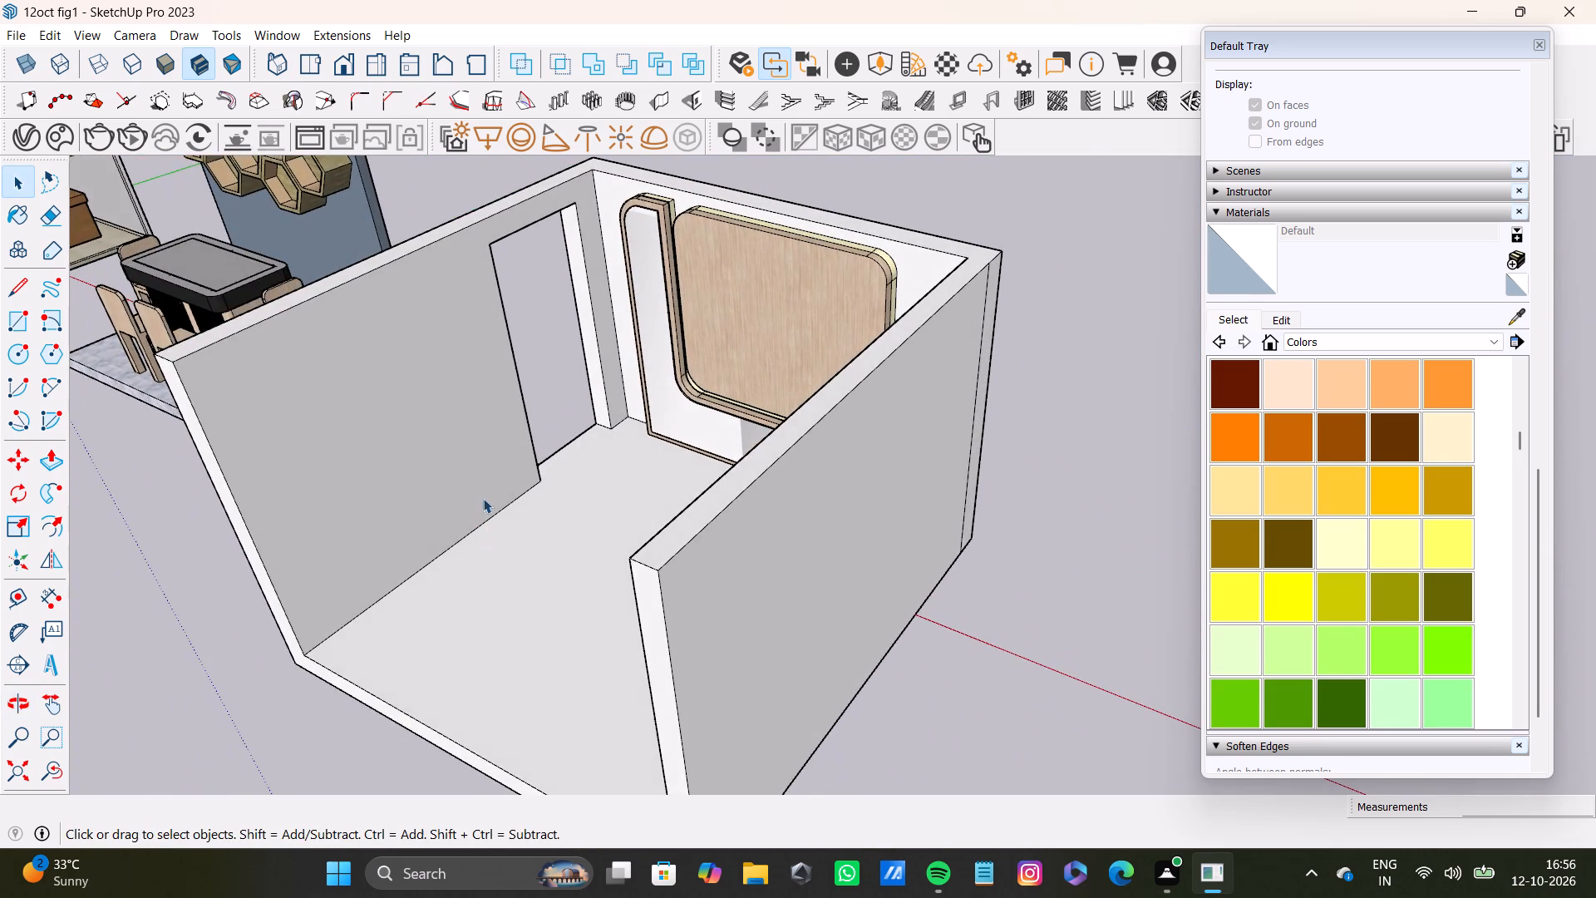
pyautogui.scroll(-7, 722, 264)
pyautogui.keyDown('shift'); pyautogui.moveTo(684, 473); pyautogui.dragTo(664, 649, button='middle'); pyautogui.keyUp('shift')
pyautogui.scroll(6, 654, 517)
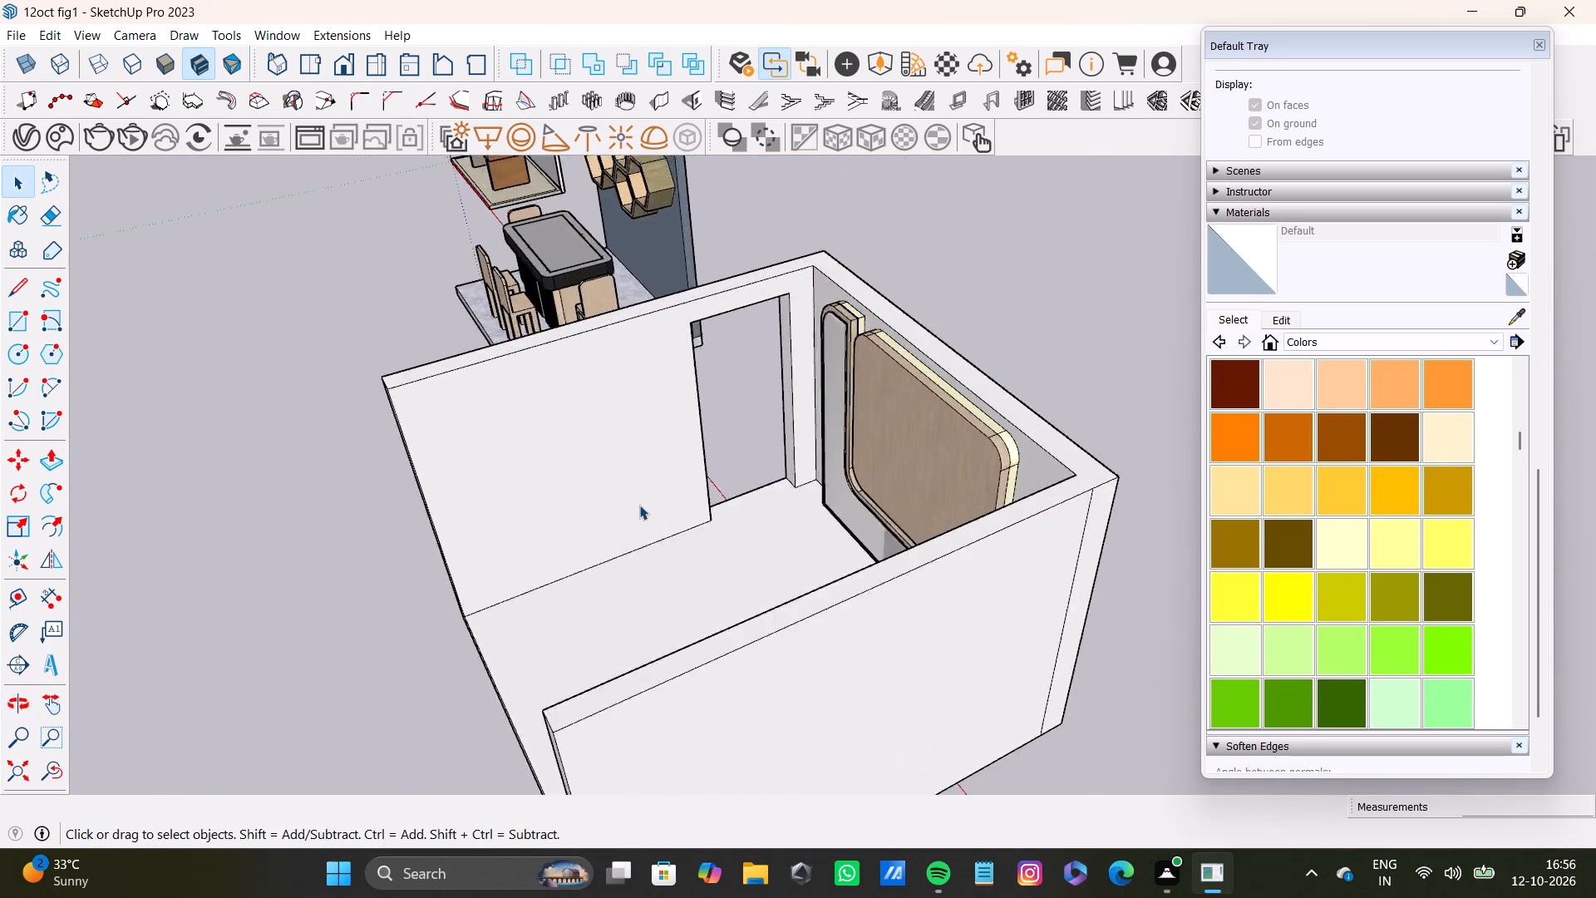
# Place a horizontal guide about 9 1/4" below the top edge of the side wall opposite the doorway.
pyautogui.scroll(2, 639, 505)
pyautogui.moveTo(698, 481); pyautogui.dragTo(1263, 560, button='middle')
pyautogui.scroll(-3, 1226, 535)
pyautogui.keyDown('shift'); pyautogui.scroll(1, 1118, 487); pyautogui.keyUp('shift')
pyautogui.keyDown('shift'); pyautogui.moveTo(1116, 486); pyautogui.dragTo(904, 657, button='middle'); pyautogui.keyUp('shift')
pyautogui.scroll(4, 825, 557)
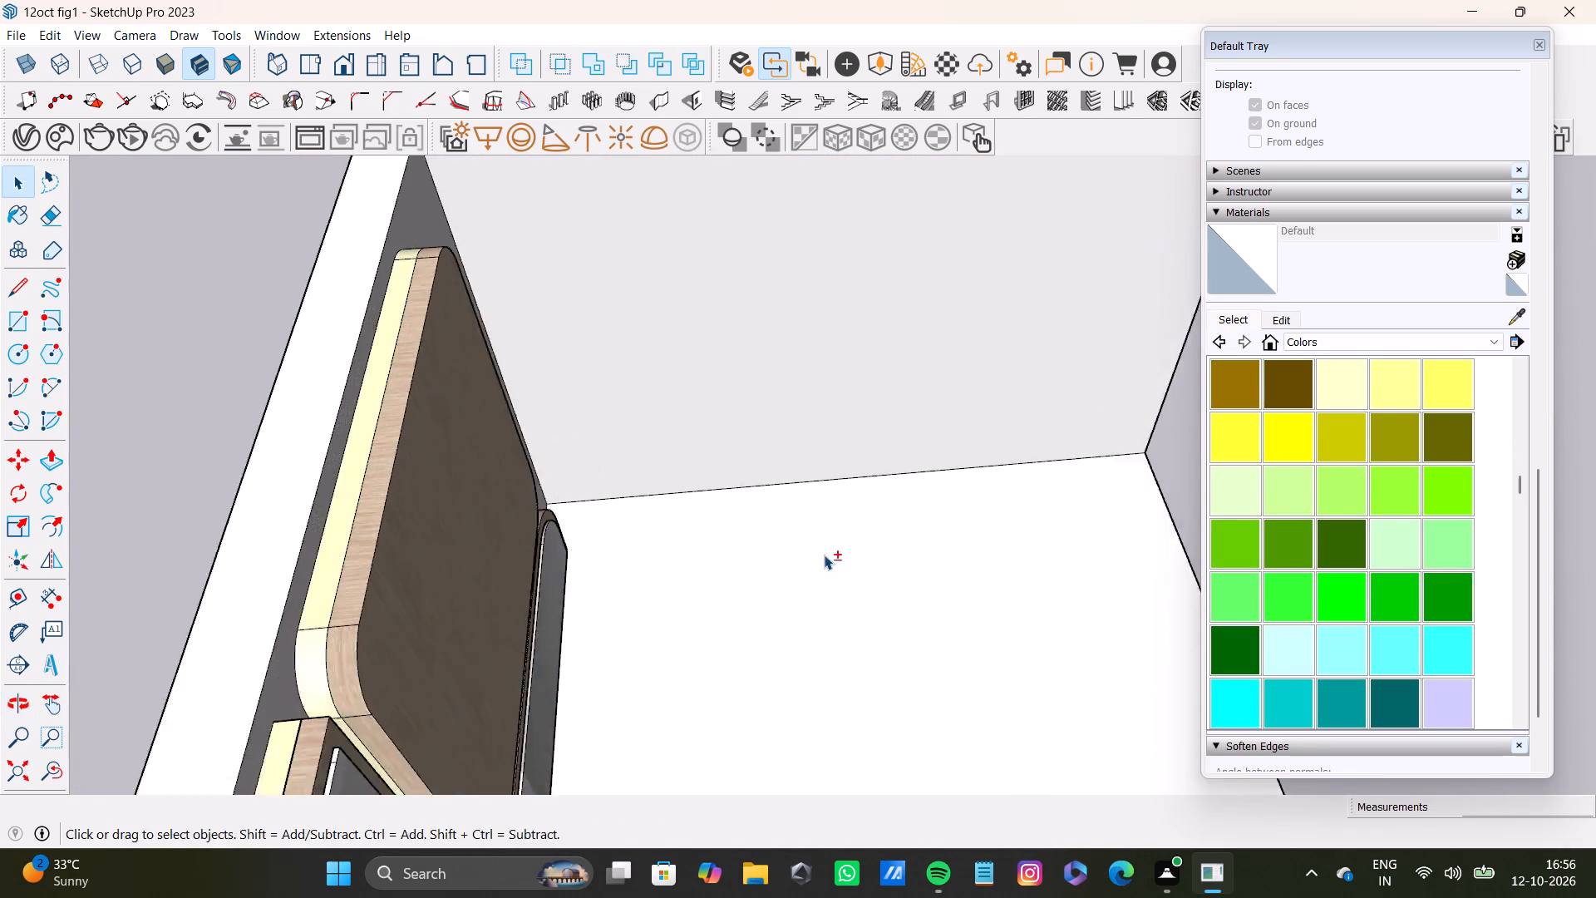
pyautogui.keyDown('shift'); pyautogui.moveTo(815, 539); pyautogui.dragTo(731, 556, button='middle'); pyautogui.keyUp('shift')
pyautogui.press('t')
pyautogui.keyDown('shift'); pyautogui.moveTo(743, 450); pyautogui.dragTo(743, 466, button='middle'); pyautogui.keyUp('shift')
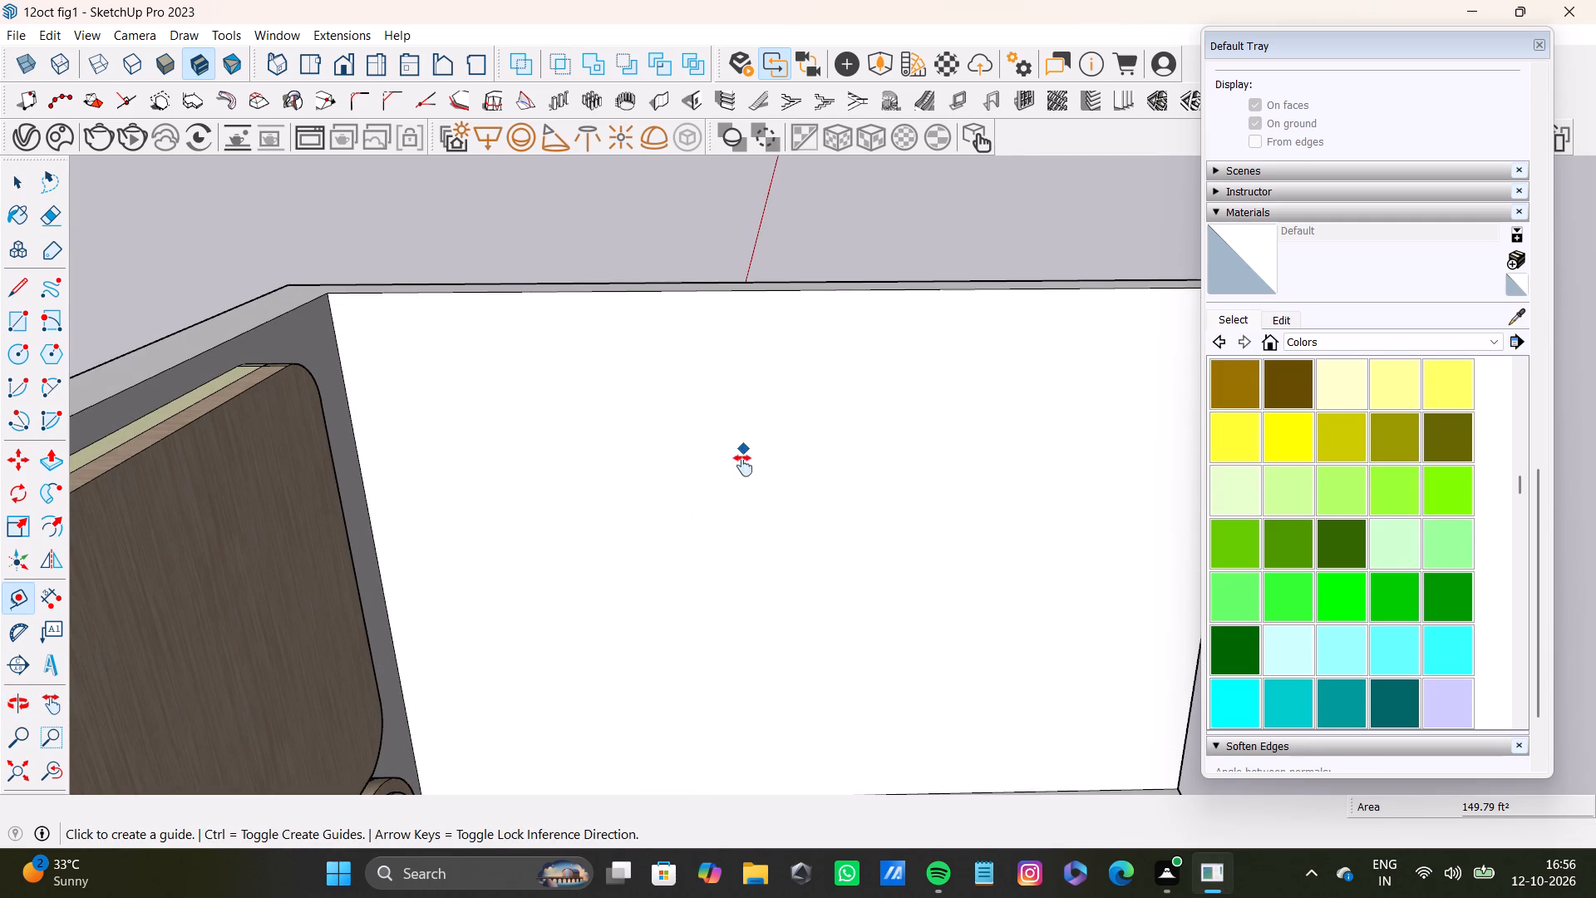
pyautogui.keyDown('shift'); pyautogui.moveTo(743, 466); pyautogui.dragTo(660, 537, button='middle'); pyautogui.keyUp('shift')
pyautogui.click(717, 446)
pyautogui.scroll(-3, 794, 590)
pyautogui.keyDown('shift'); pyautogui.moveTo(869, 625); pyautogui.dragTo(866, 606, button='middle'); pyautogui.keyUp('shift')
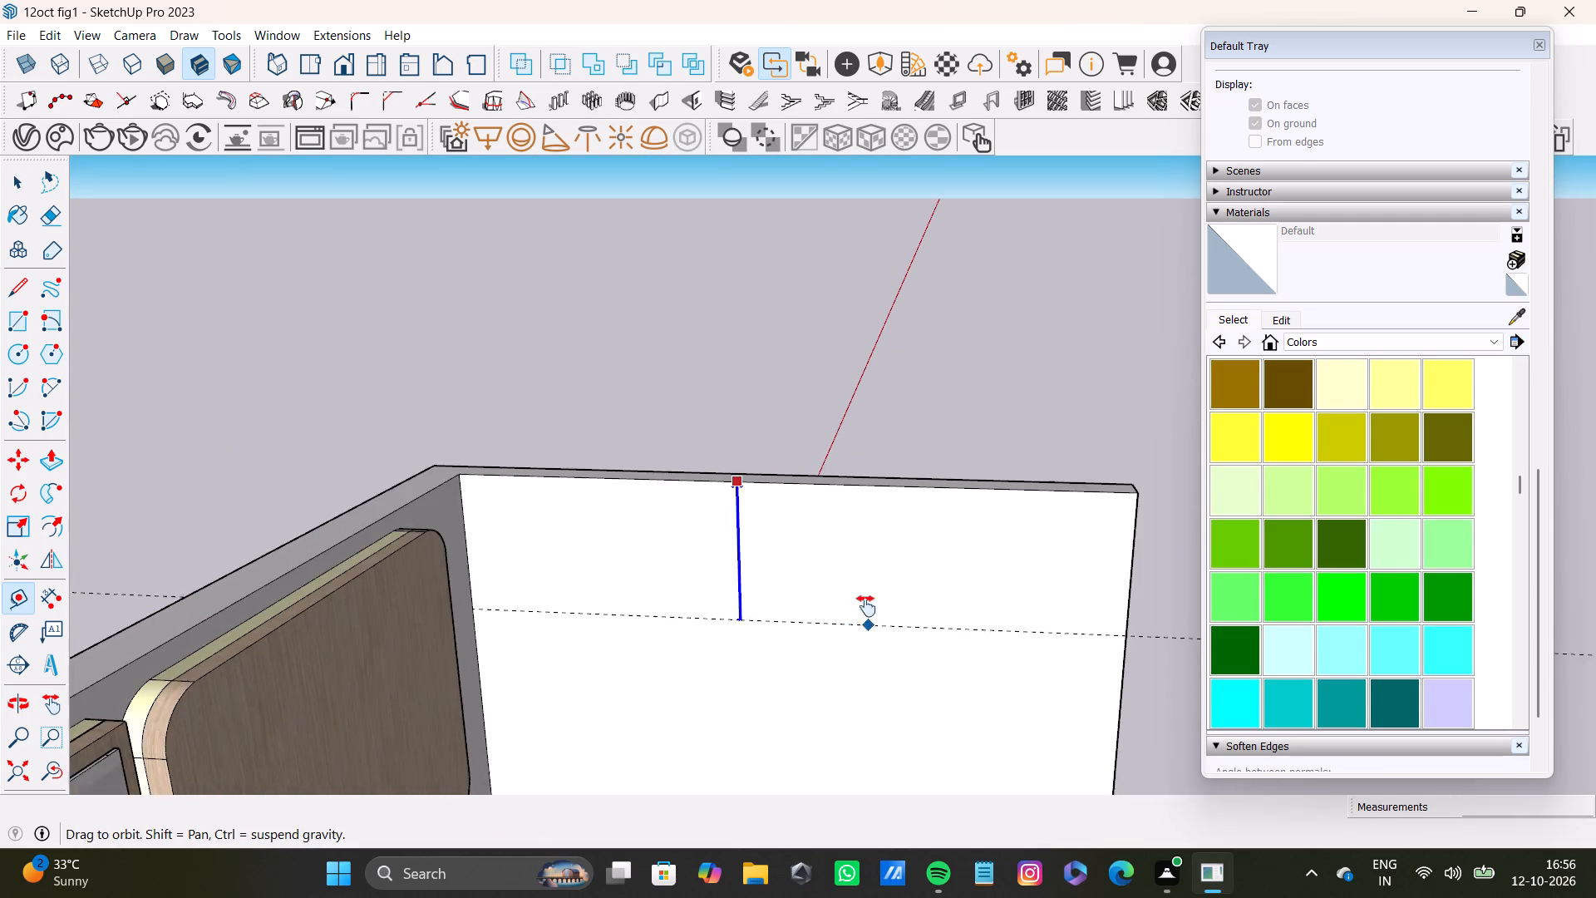
pyautogui.keyDown('shift'); pyautogui.moveTo(866, 606); pyautogui.dragTo(549, 512, button='middle'); pyautogui.keyUp('shift')
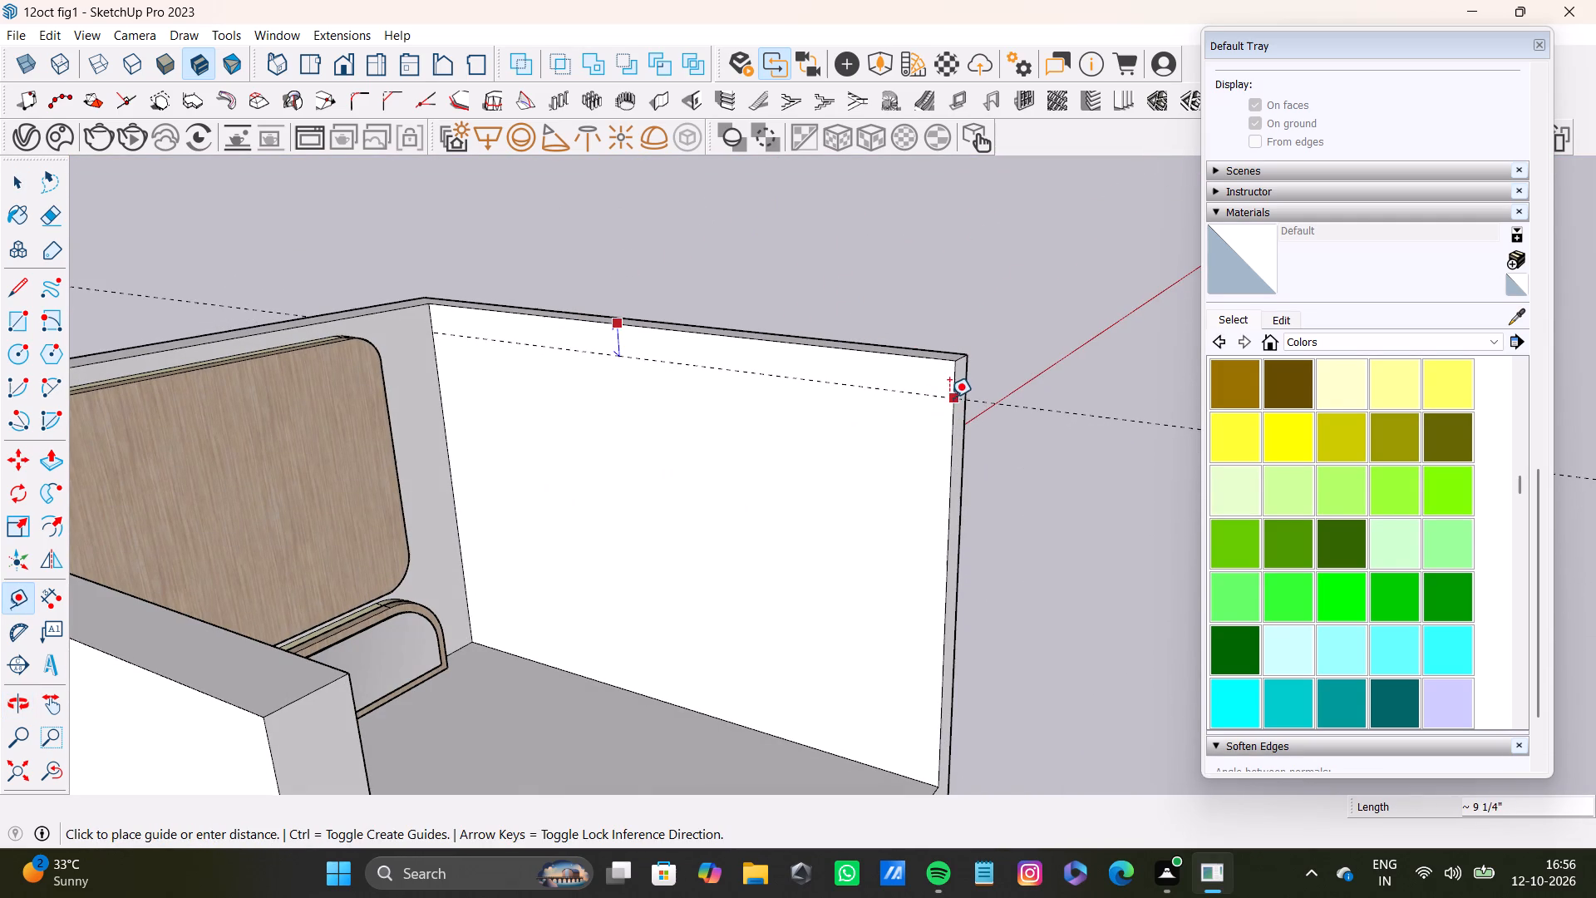
pyautogui.click(949, 397)
# Place a second horizontal guide on the same side wall, offset downward from the first guide.
pyautogui.click(877, 388)
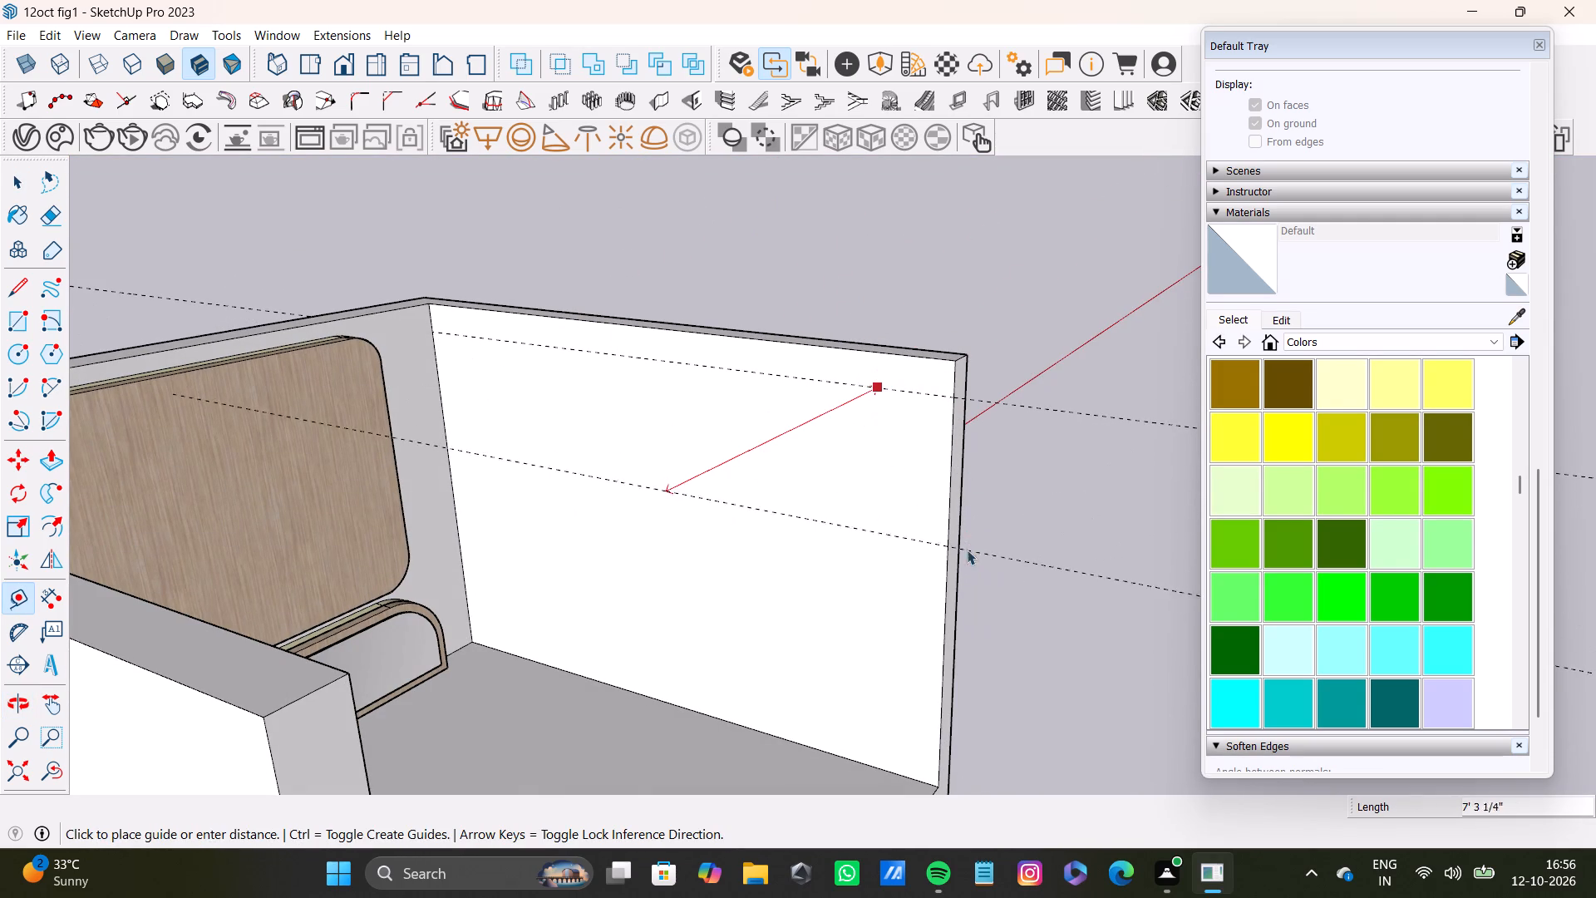
pyautogui.press('space')
pyautogui.press('t')
pyautogui.click(927, 397)
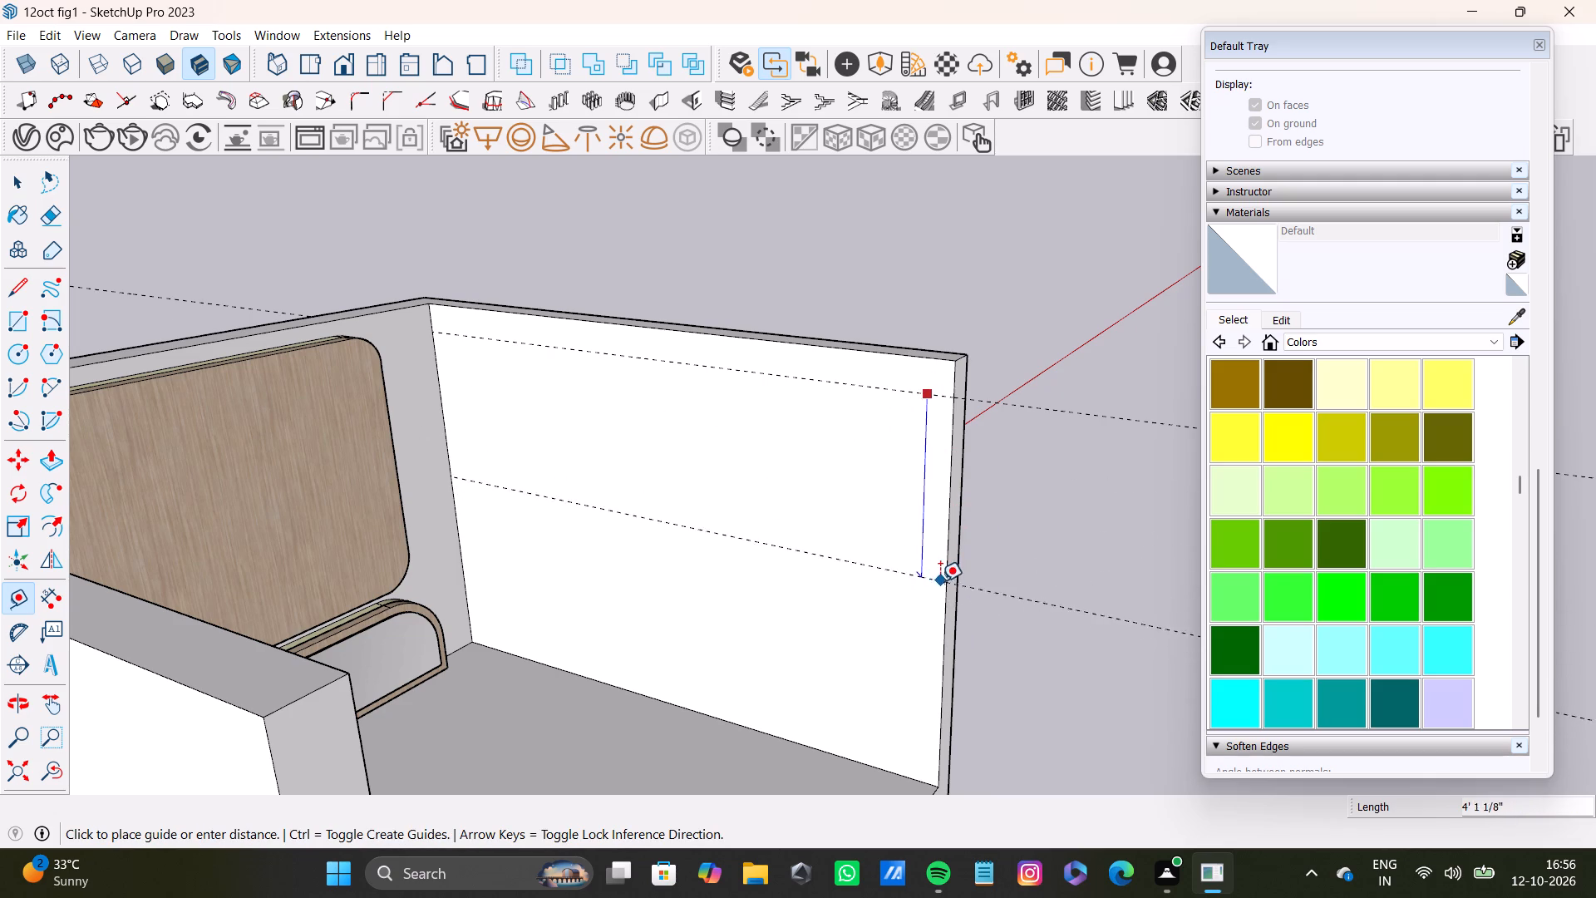
pyautogui.click(938, 548)
# Place two vertical guides on the side wall, one offset from the mirror-wall corner and the other about 10' 9" beyond it.
pyautogui.scroll(7, 434, 417)
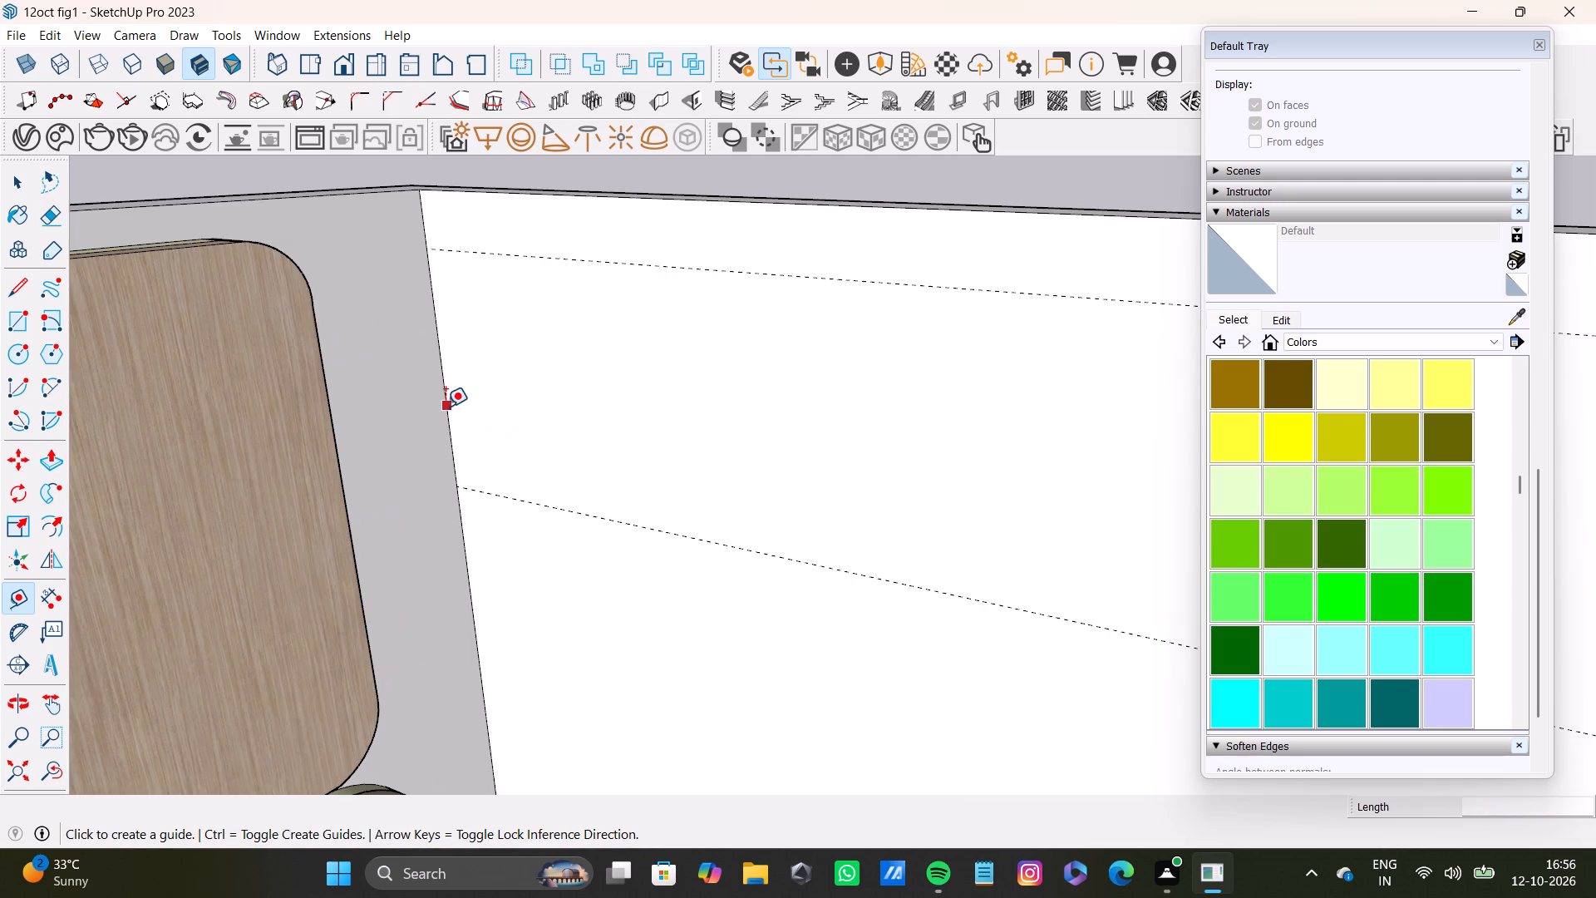
pyautogui.moveTo(446, 407); pyautogui.dragTo(460, 404)
pyautogui.scroll(-5, 761, 444)
pyautogui.keyDown('shift'); pyautogui.moveTo(745, 438); pyautogui.dragTo(556, 361, button='middle'); pyautogui.keyUp('shift')
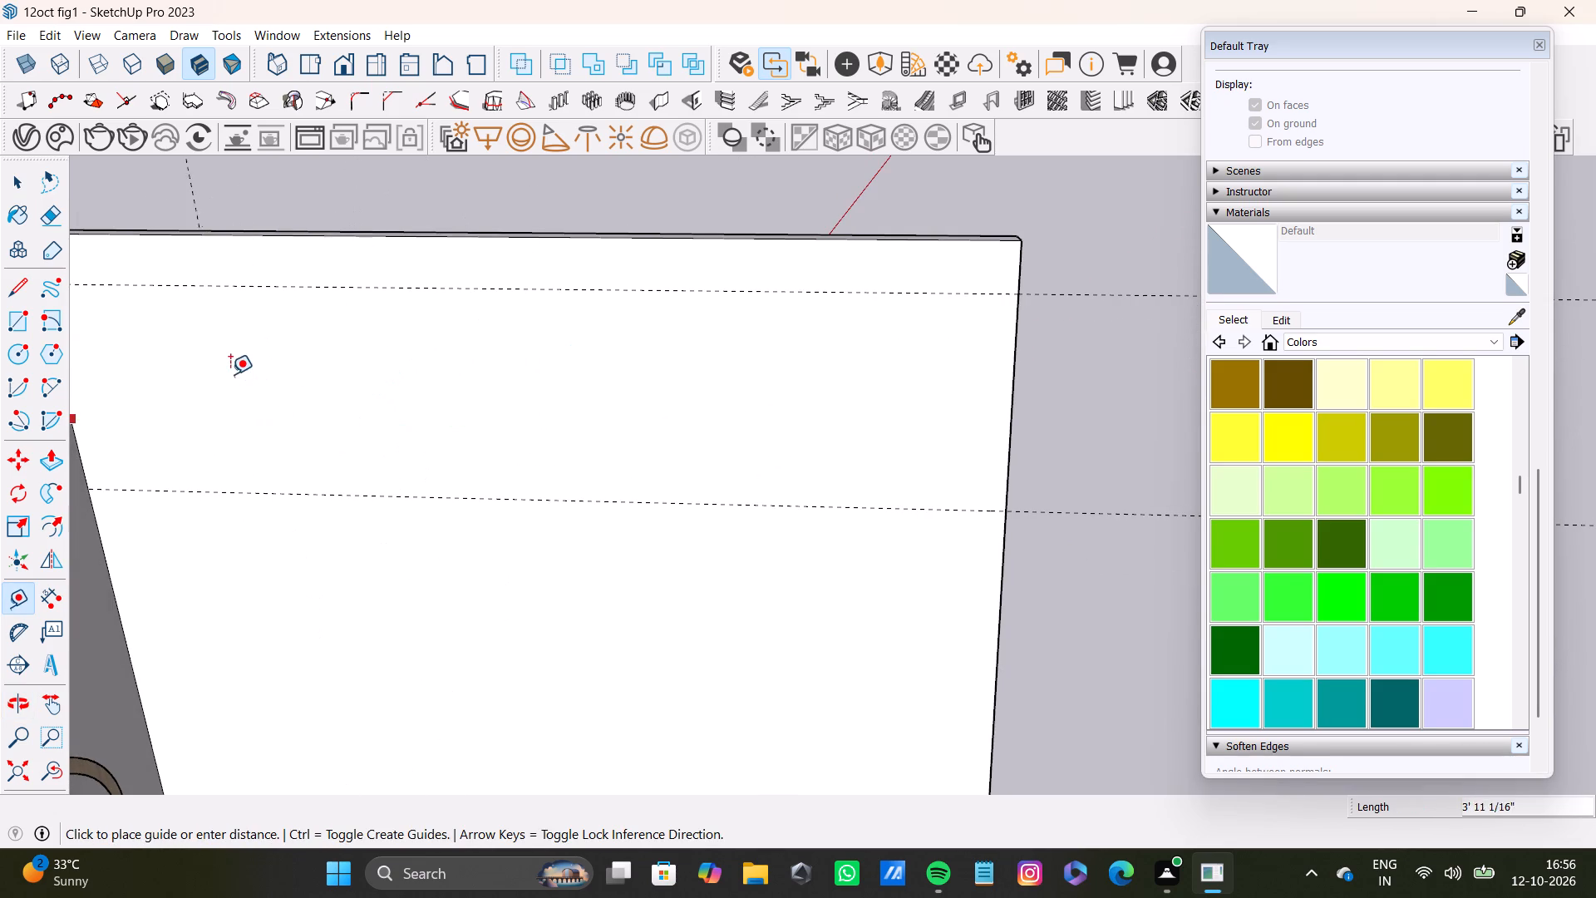
pyautogui.click(214, 402)
pyautogui.moveTo(213, 409); pyautogui.dragTo(229, 409)
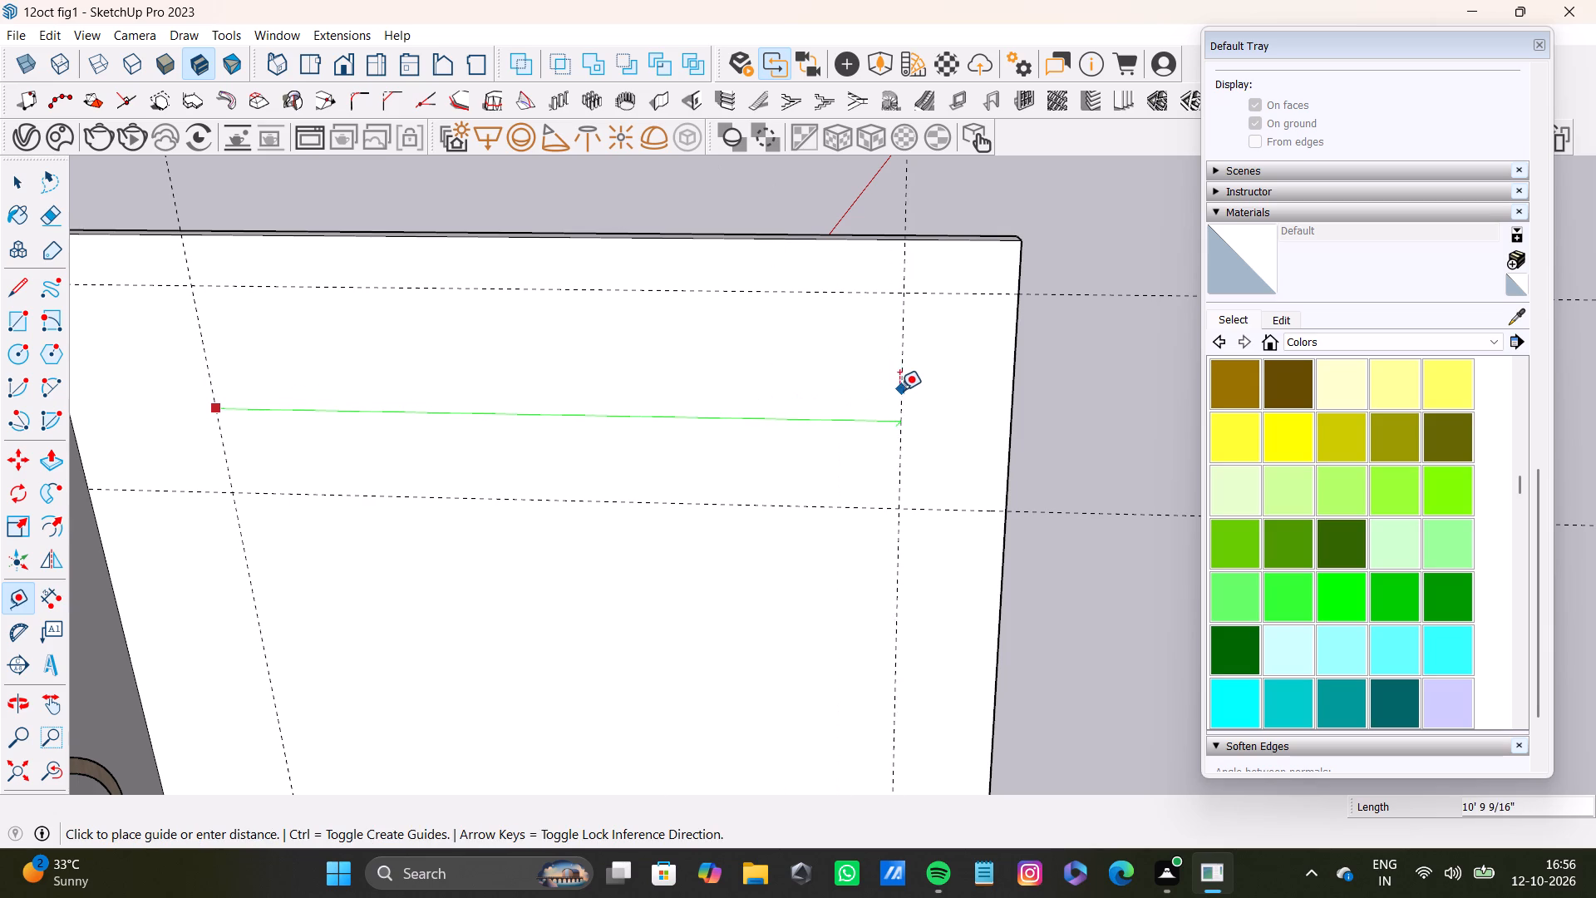
pyautogui.click(893, 392)
# Draw a window rectangle on the side wall between the intersections of the four guides.
pyautogui.scroll(-4, 627, 486)
pyautogui.keyDown('shift'); pyautogui.moveTo(618, 502); pyautogui.dragTo(770, 515, button='middle'); pyautogui.keyUp('shift')
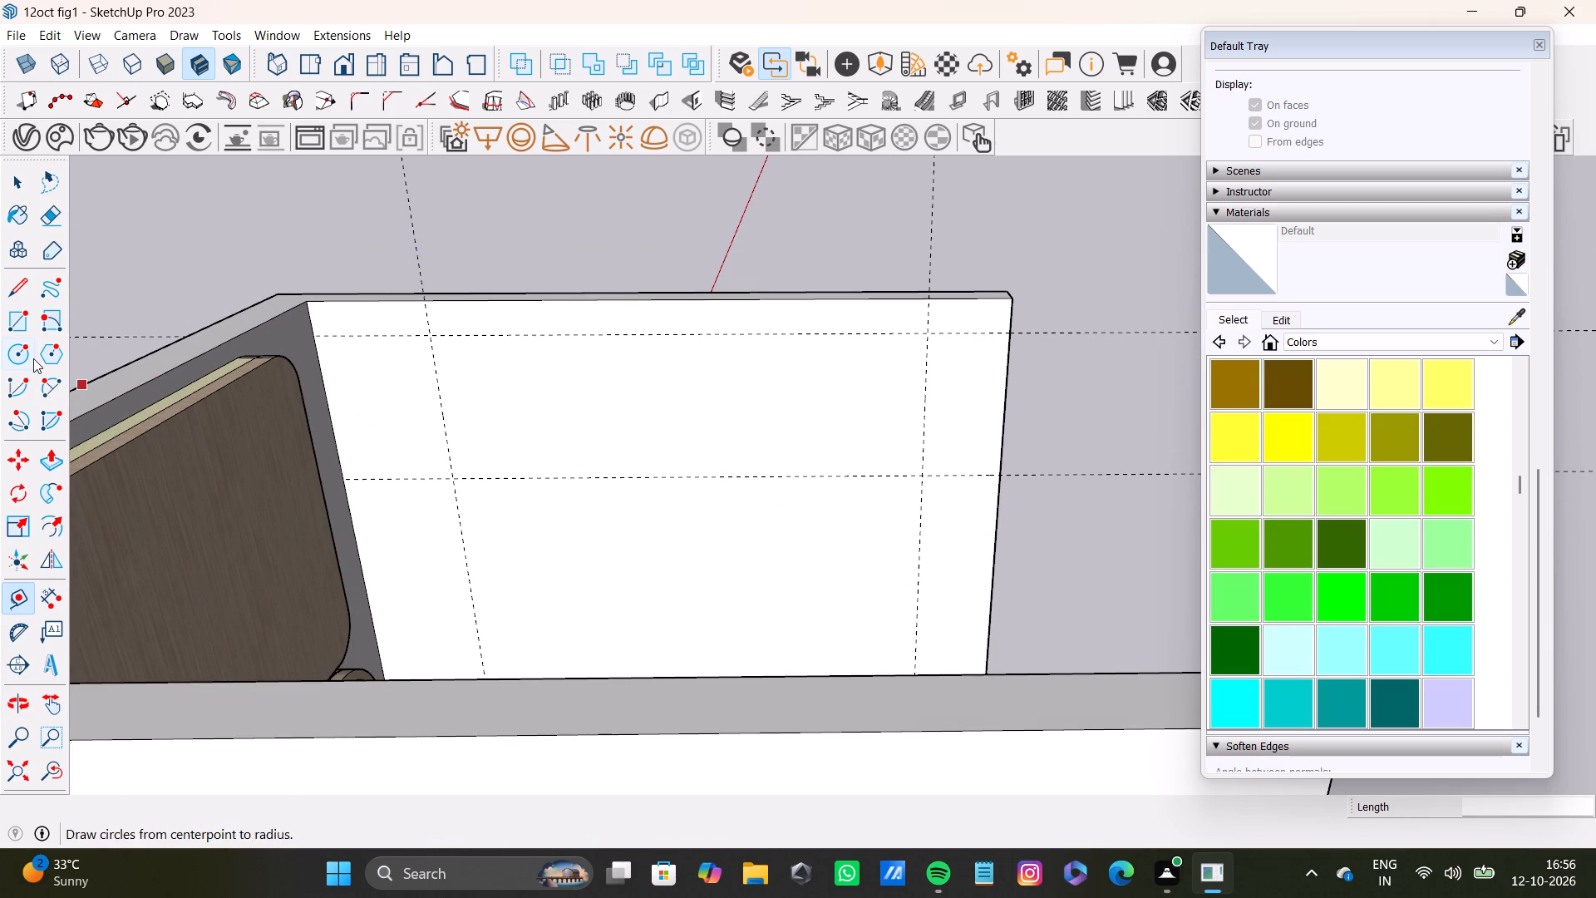
pyautogui.click(14, 315)
pyautogui.click(433, 338)
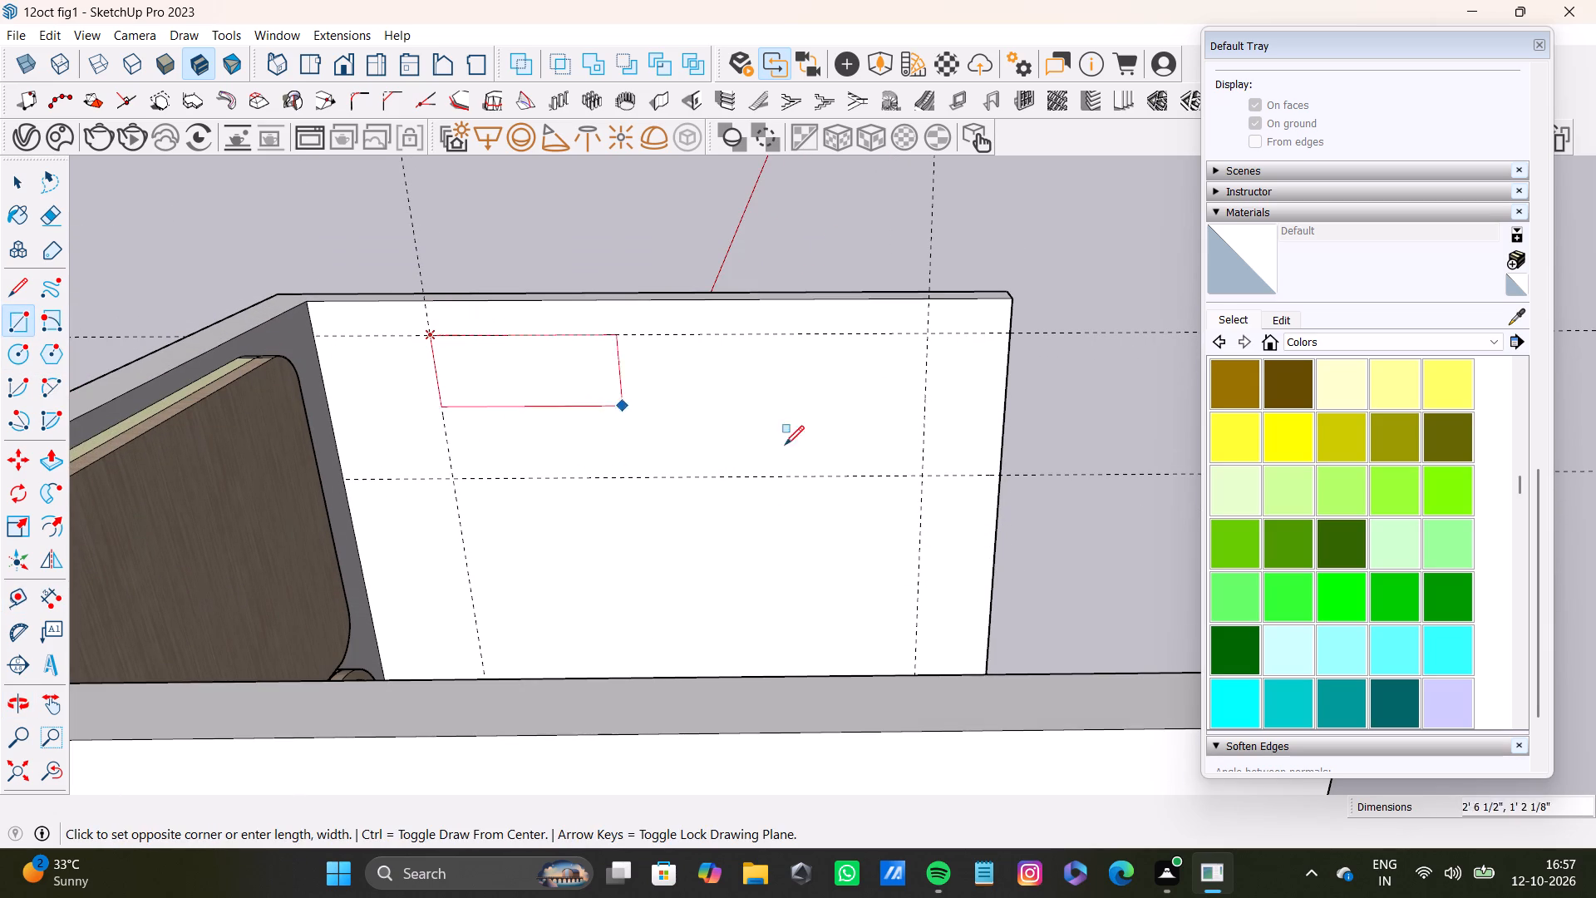
pyautogui.click(924, 473)
pyautogui.moveTo(1024, 495); pyautogui.dragTo(807, 491, button='middle')
pyautogui.press('space')
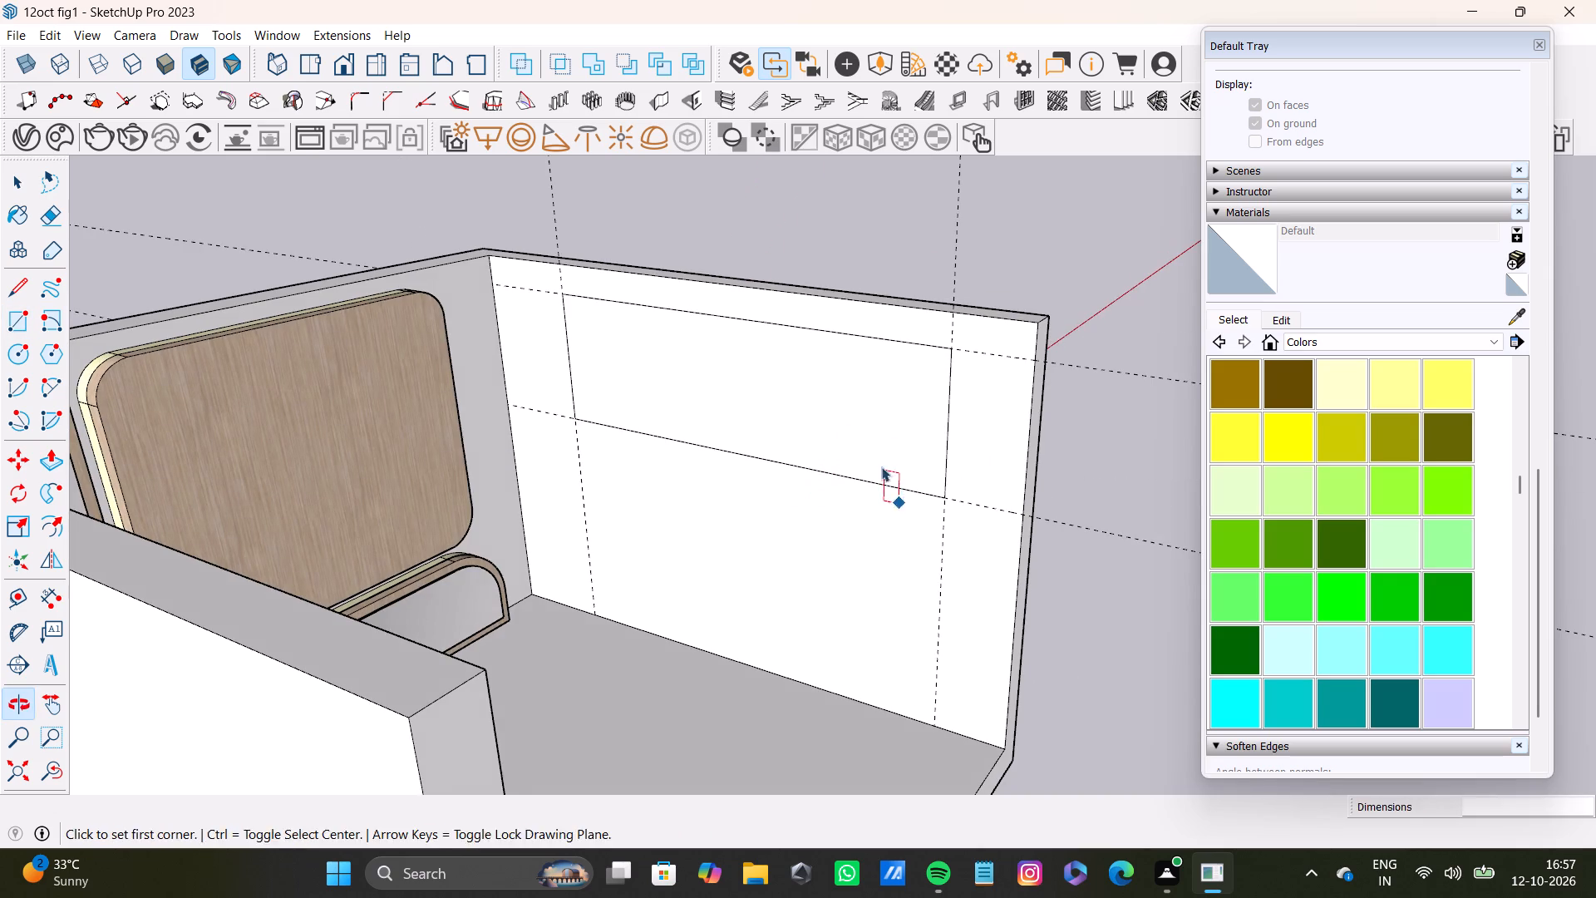
# Push the rectangle about 7 7/8" through the side wall to cut the window opening.
pyautogui.click(840, 417)
pyautogui.moveTo(994, 466); pyautogui.dragTo(890, 492, button='middle')
pyautogui.press('p')
pyautogui.moveTo(880, 443); pyautogui.dragTo(912, 422)
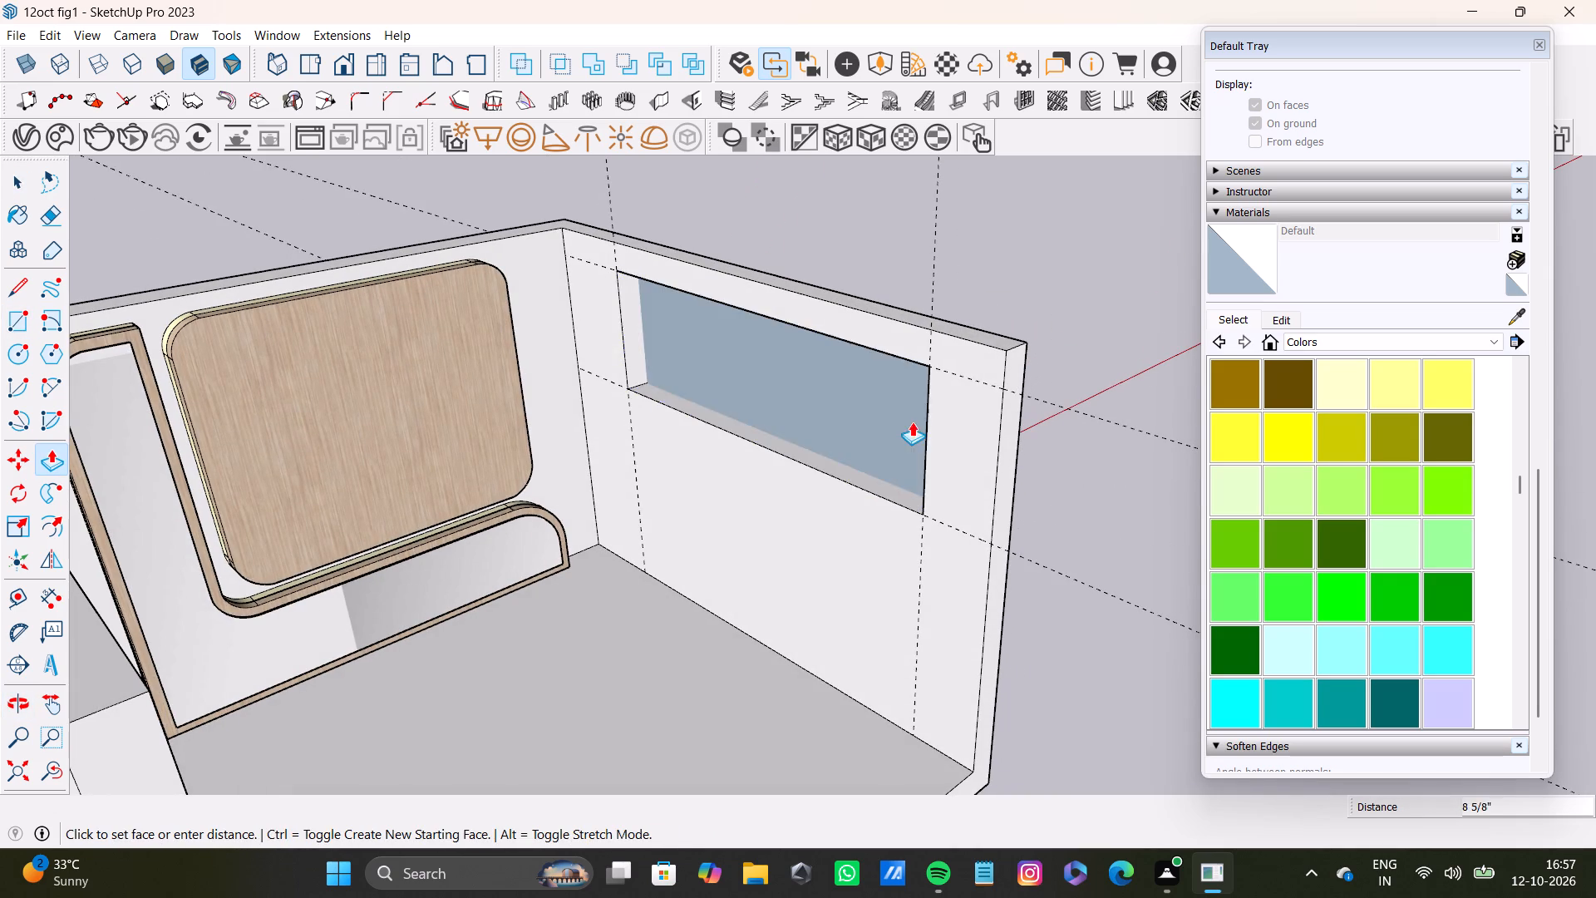
pyautogui.moveTo(912, 422); pyautogui.dragTo(958, 326)
# Push/Pull the window jamb nearest the mirror wall about 1' 9" inward to narrow the opening.
pyautogui.scroll(-3, 797, 456)
pyautogui.moveTo(805, 491); pyautogui.dragTo(1104, 469, button='middle')
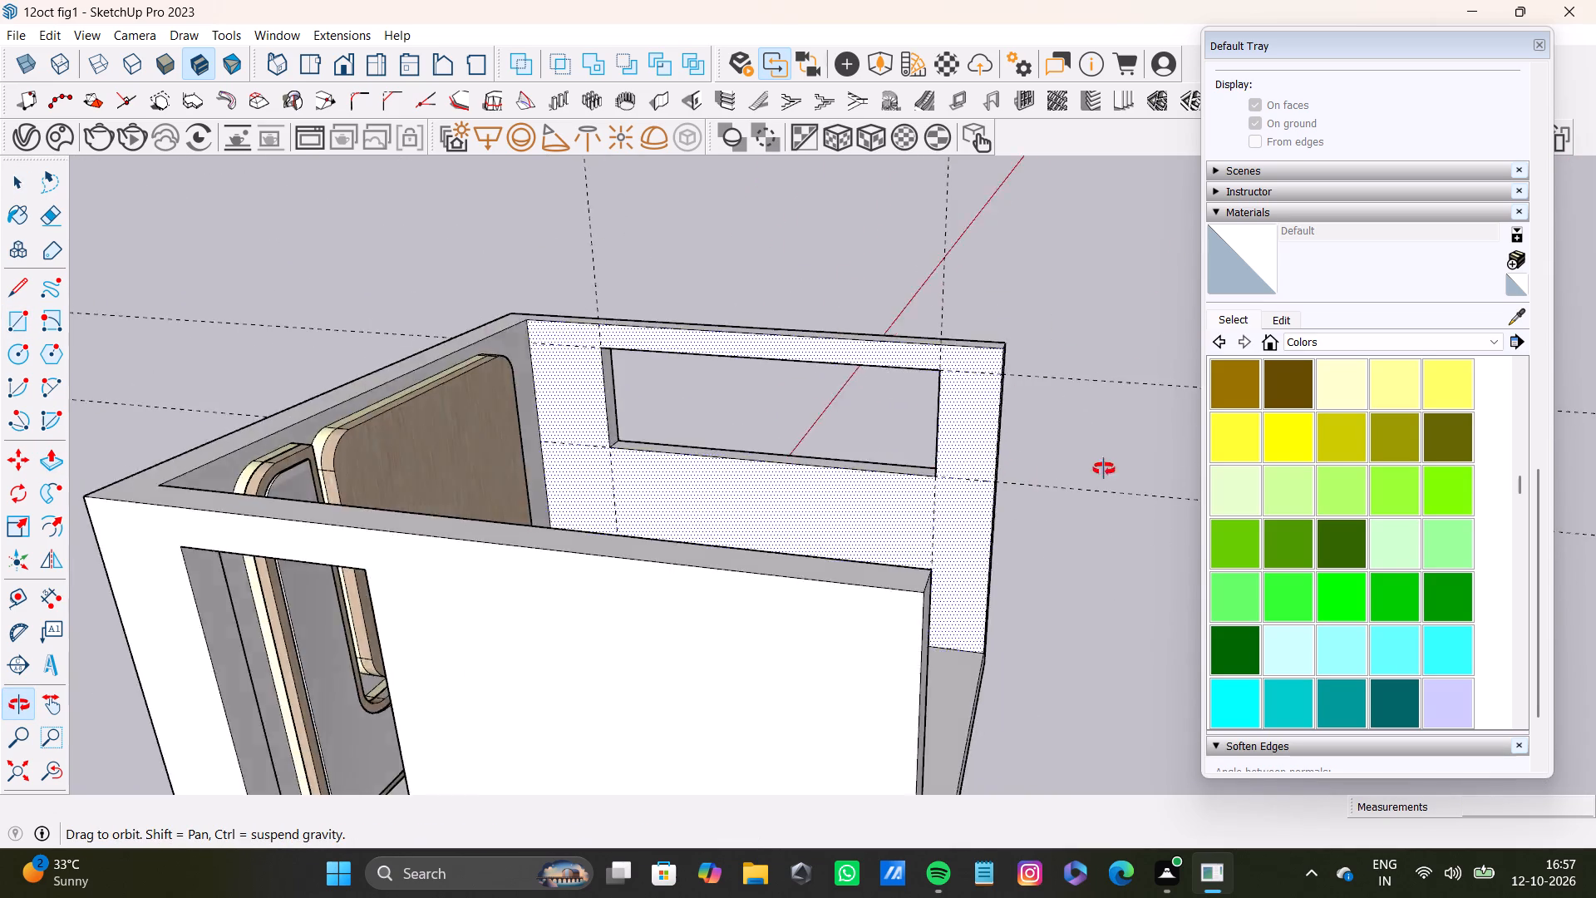
pyautogui.moveTo(1104, 469); pyautogui.dragTo(1091, 506, button='middle')
pyautogui.scroll(1, 502, 323)
pyautogui.keyDown('shift'); pyautogui.scroll(-3, 502, 338); pyautogui.keyUp('shift')
pyautogui.keyDown('shift'); pyautogui.moveTo(709, 410); pyautogui.dragTo(756, 458, button='middle'); pyautogui.keyUp('shift')
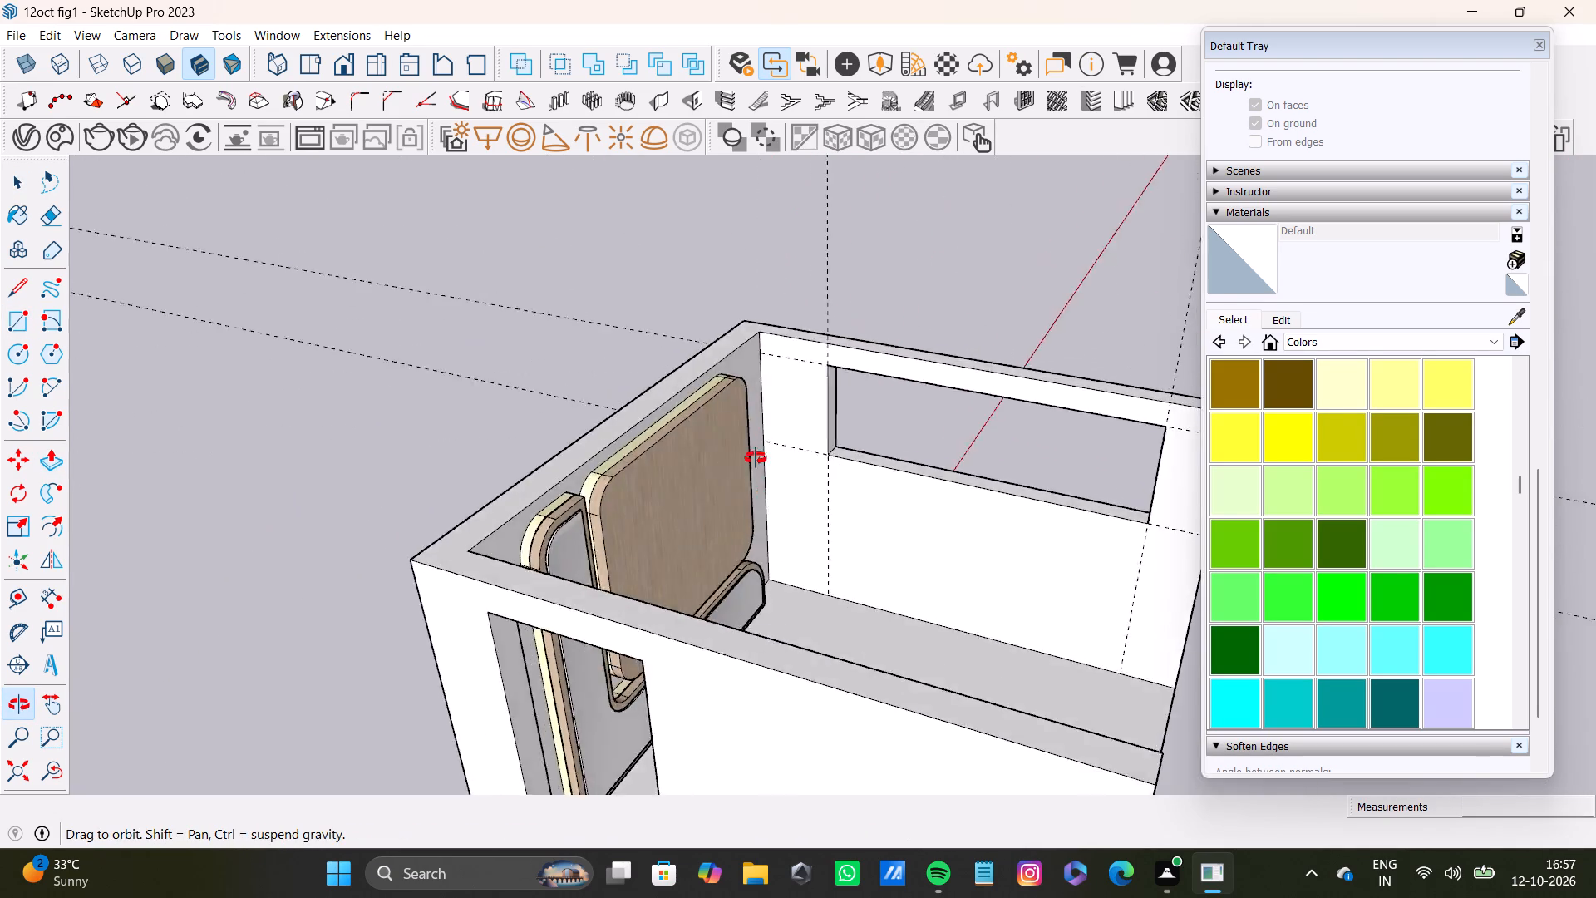
pyautogui.keyDown('shift'); pyautogui.moveTo(756, 458); pyautogui.dragTo(660, 557, button='middle'); pyautogui.keyUp('shift')
pyautogui.scroll(2, 613, 439)
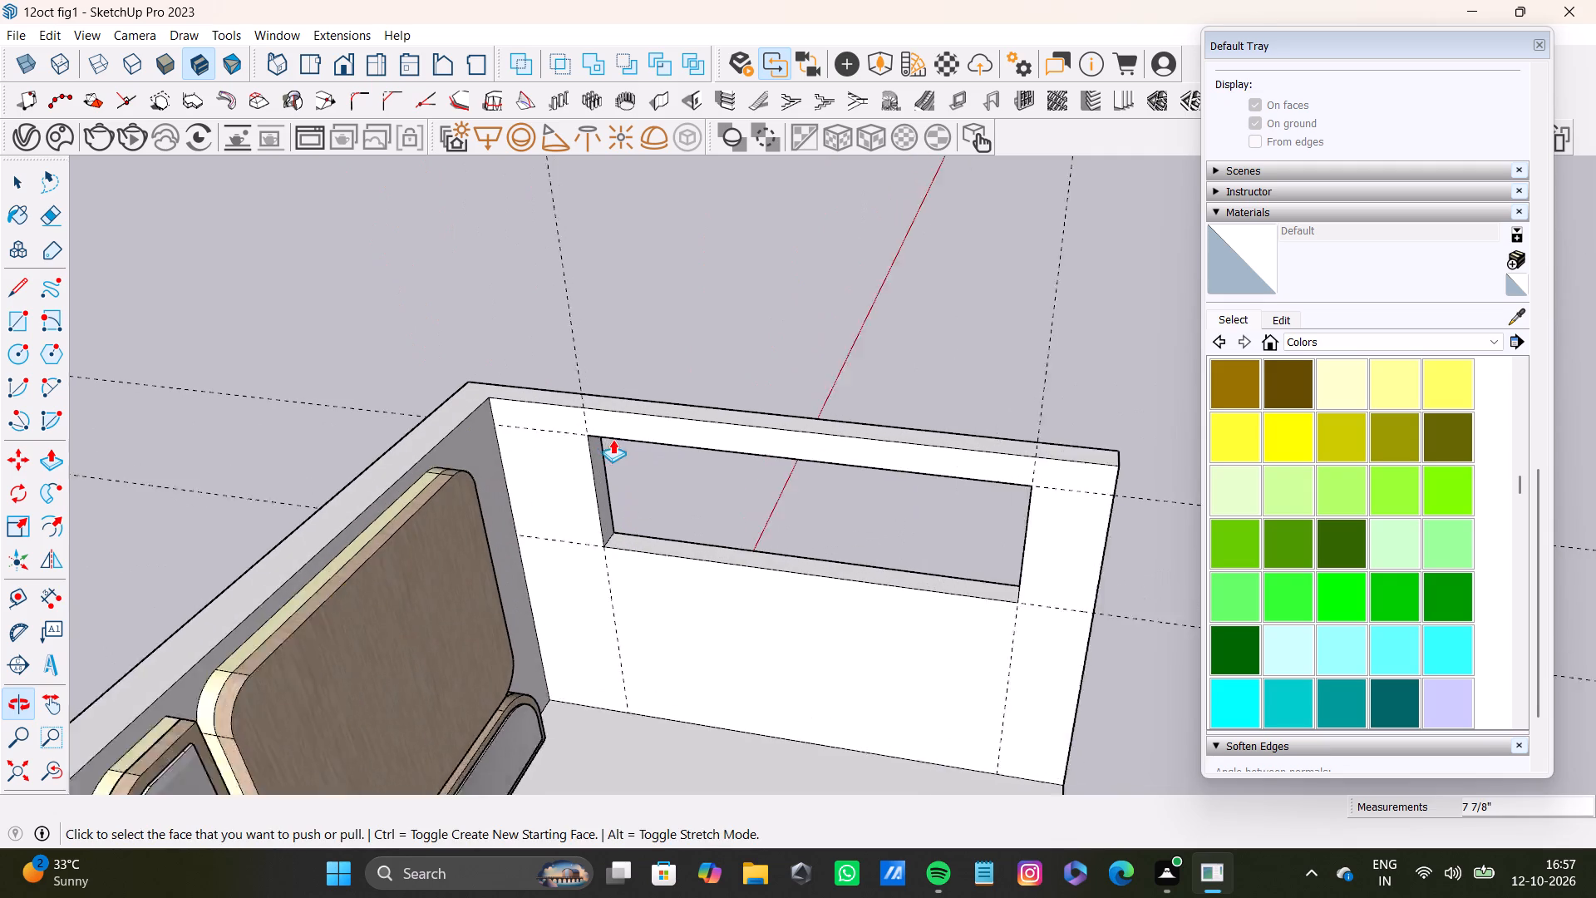
pyautogui.scroll(5, 613, 439)
pyautogui.moveTo(605, 501); pyautogui.dragTo(702, 513)
# Push/Pull the window jamb nearest the room's open front inward to narrow the opening further.
pyautogui.scroll(-4, 697, 514)
pyautogui.moveTo(692, 531); pyautogui.dragTo(658, 520, button='middle')
pyautogui.scroll(3, 737, 517)
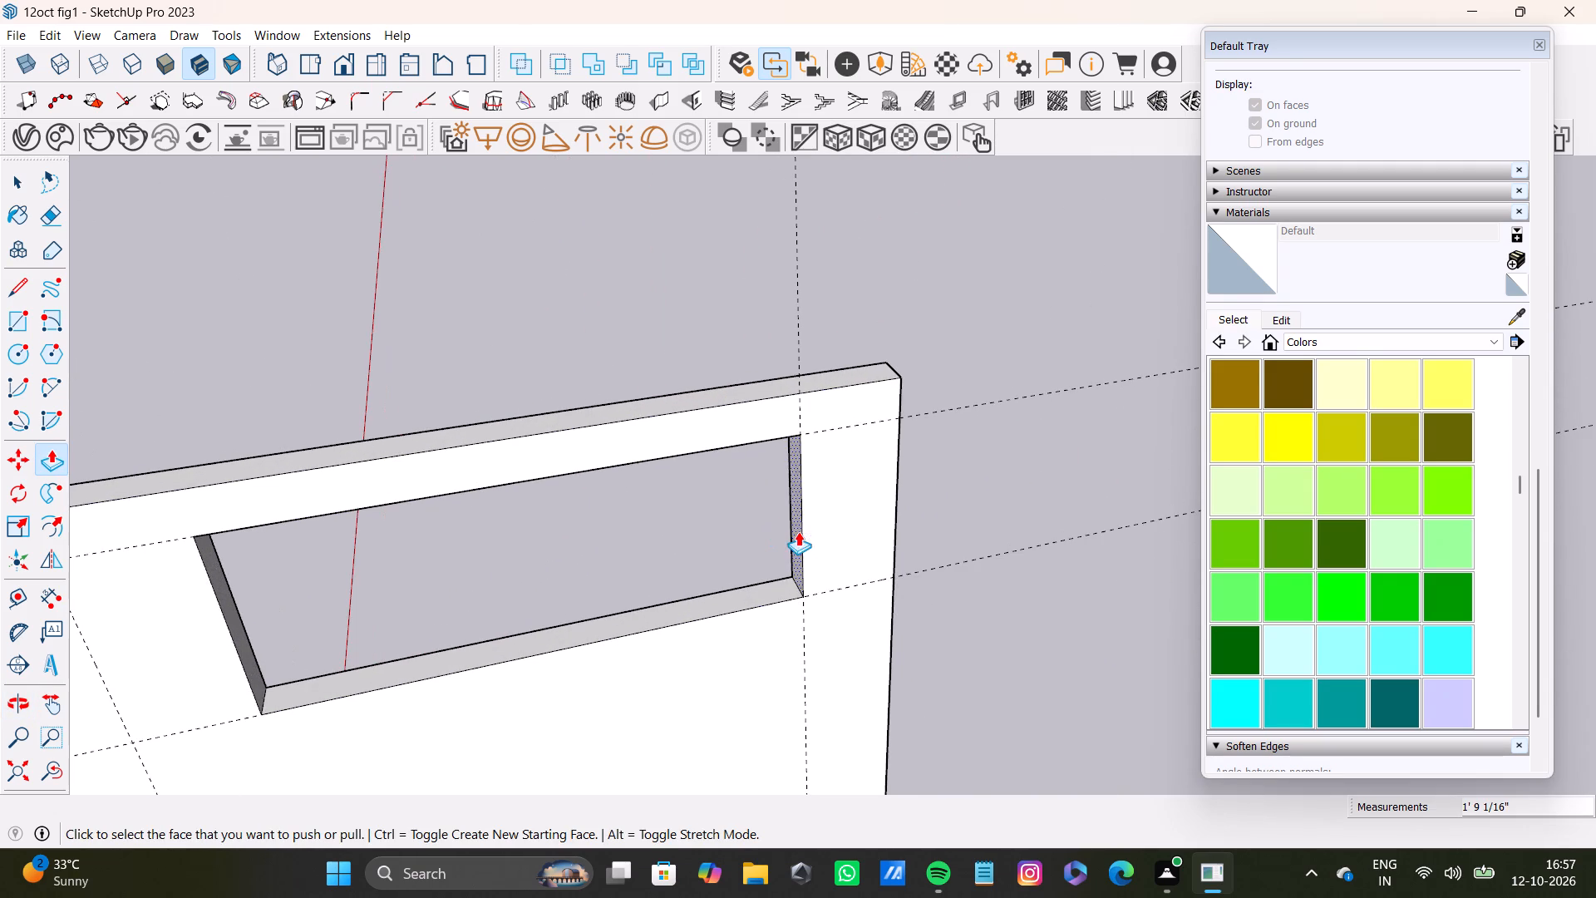
pyautogui.moveTo(794, 536); pyautogui.dragTo(607, 550)
# Push the window sill down 10" to make the opening taller.
pyautogui.scroll(-3, 606, 560)
pyautogui.moveTo(609, 571); pyautogui.dragTo(351, 542, button='middle')
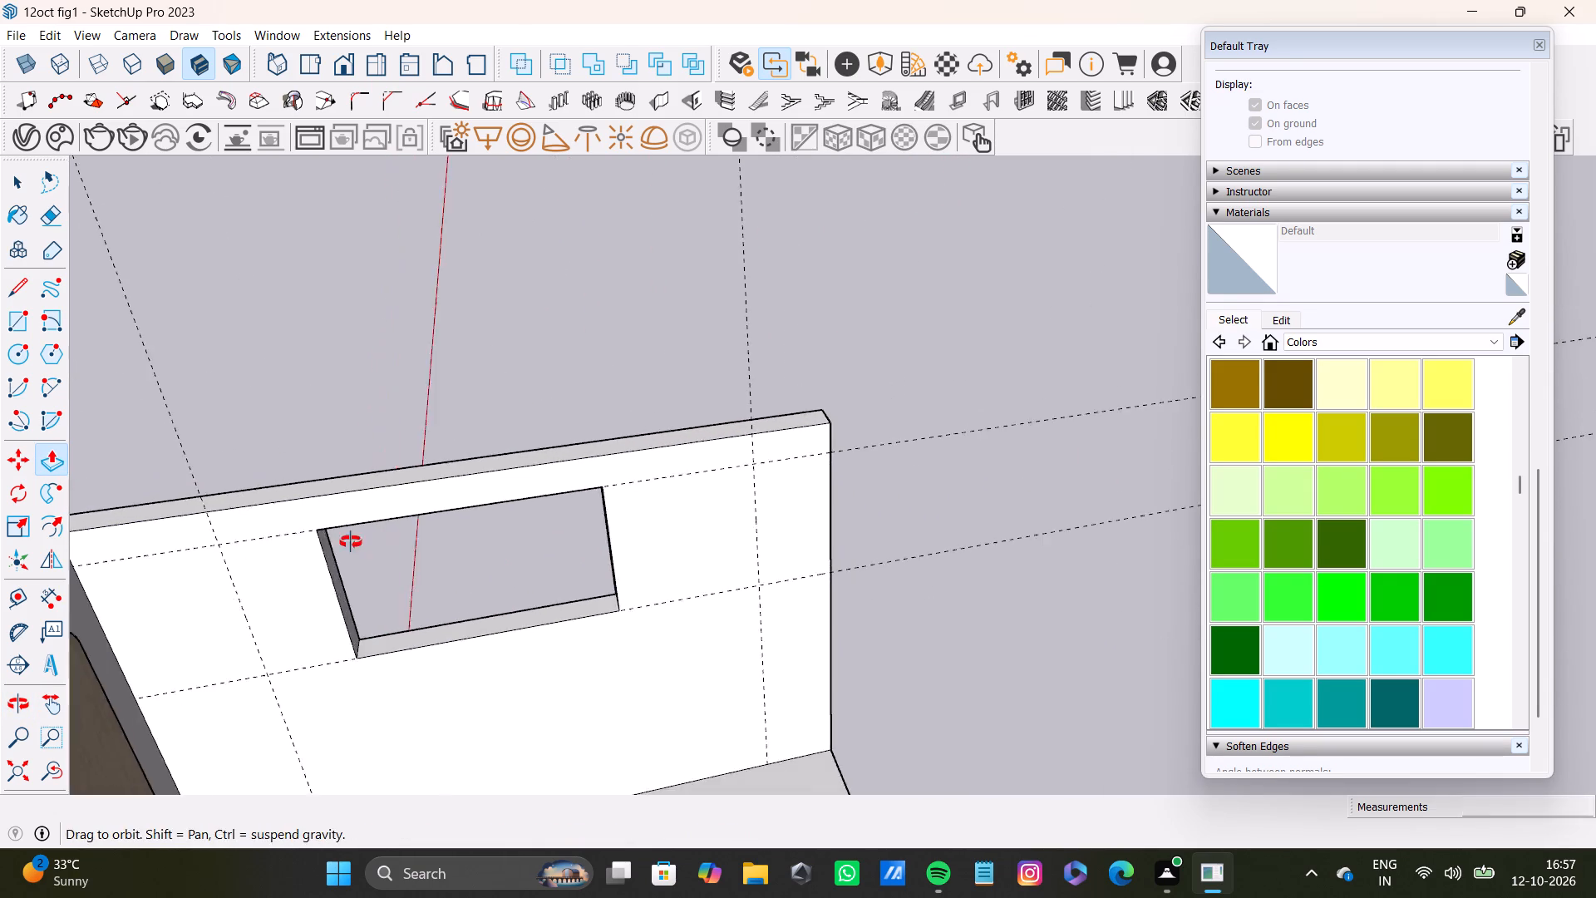
pyautogui.moveTo(351, 542); pyautogui.dragTo(315, 530, button='middle')
pyautogui.scroll(3, 547, 545)
pyautogui.moveTo(621, 525); pyautogui.dragTo(626, 563)
# Examine the whole room with its window opening from the open front side.
pyautogui.scroll(-4, 628, 565)
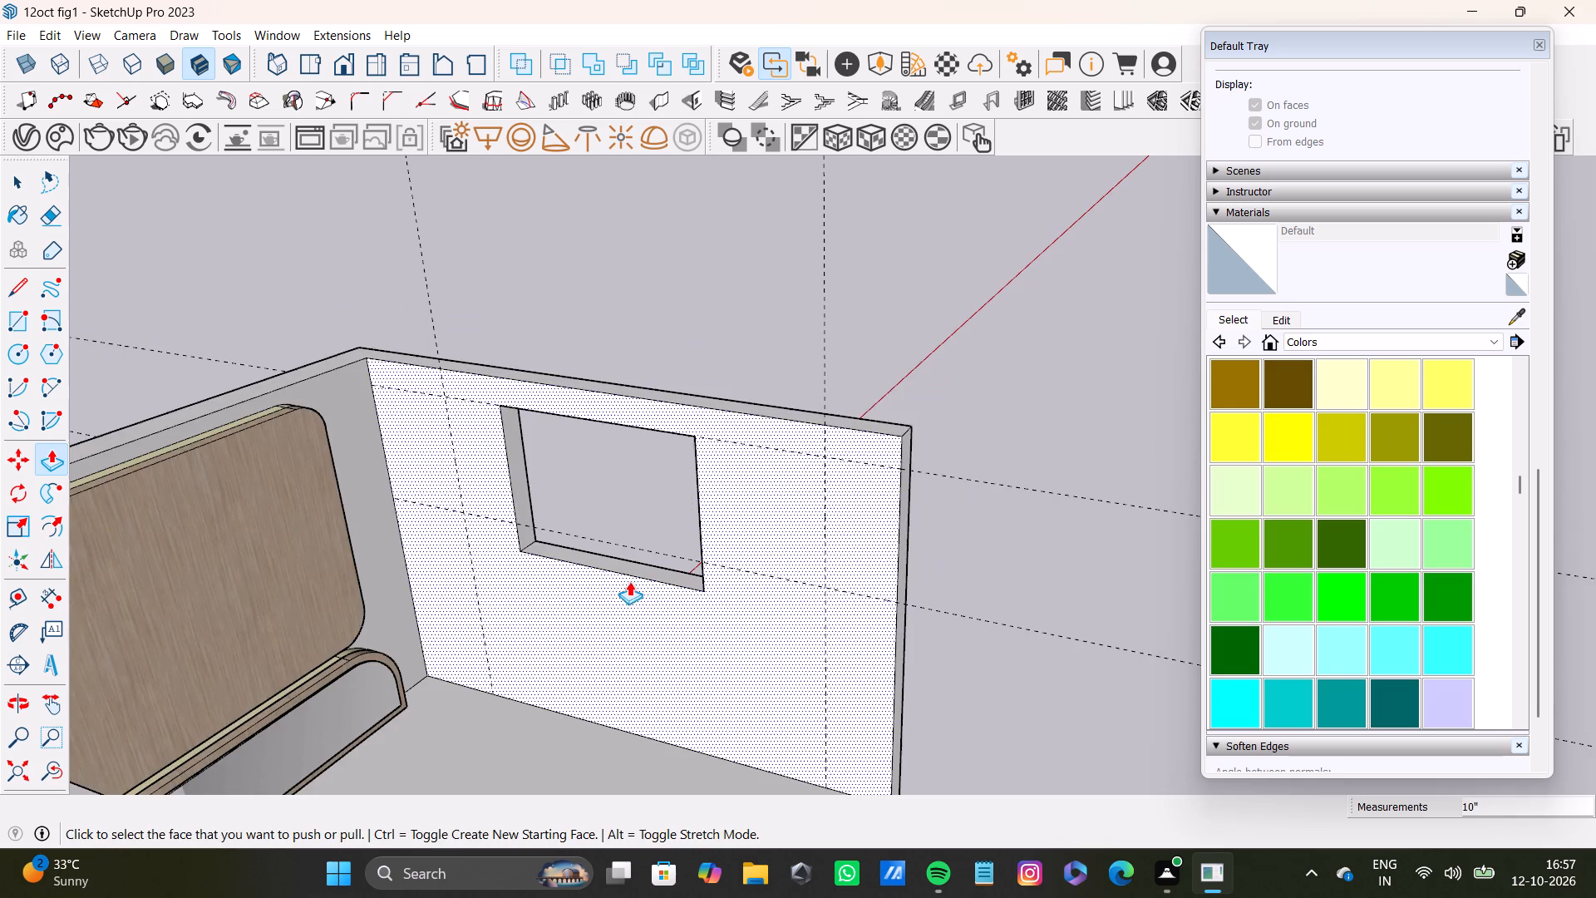
pyautogui.scroll(-5, 629, 581)
pyautogui.keyDown('shift'); pyautogui.moveTo(646, 596); pyautogui.dragTo(397, 655, button='middle'); pyautogui.keyUp('shift')
pyautogui.scroll(-5, 395, 665)
pyautogui.moveTo(422, 653); pyautogui.dragTo(565, 580, button='middle')
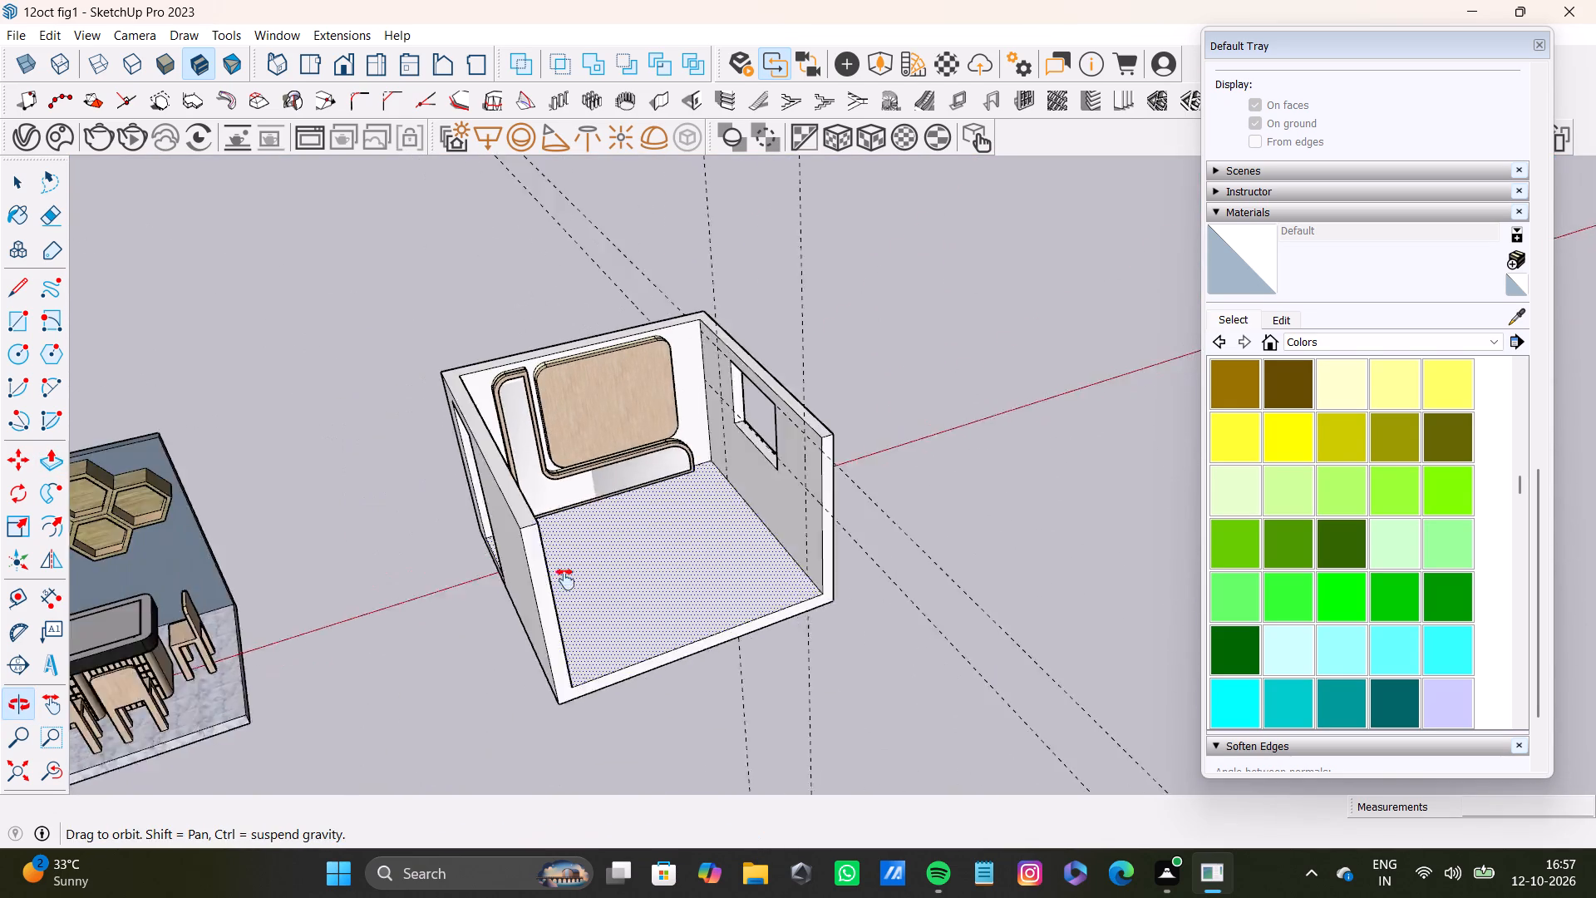
pyautogui.moveTo(565, 580); pyautogui.dragTo(489, 633, button='middle')
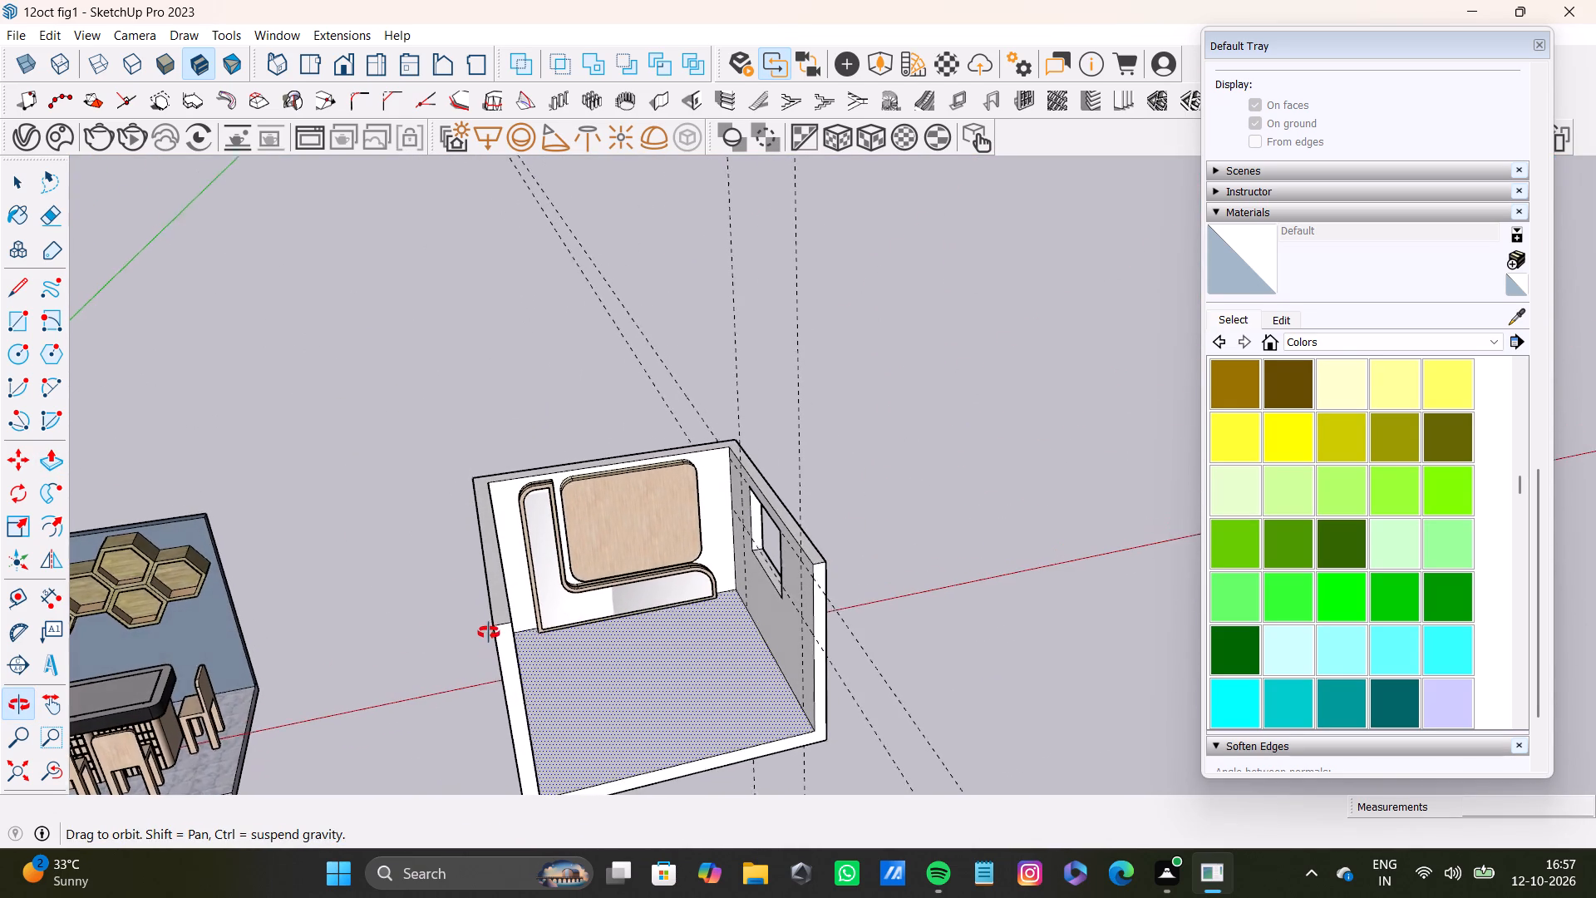
pyautogui.moveTo(489, 633); pyautogui.dragTo(489, 629, button='middle')
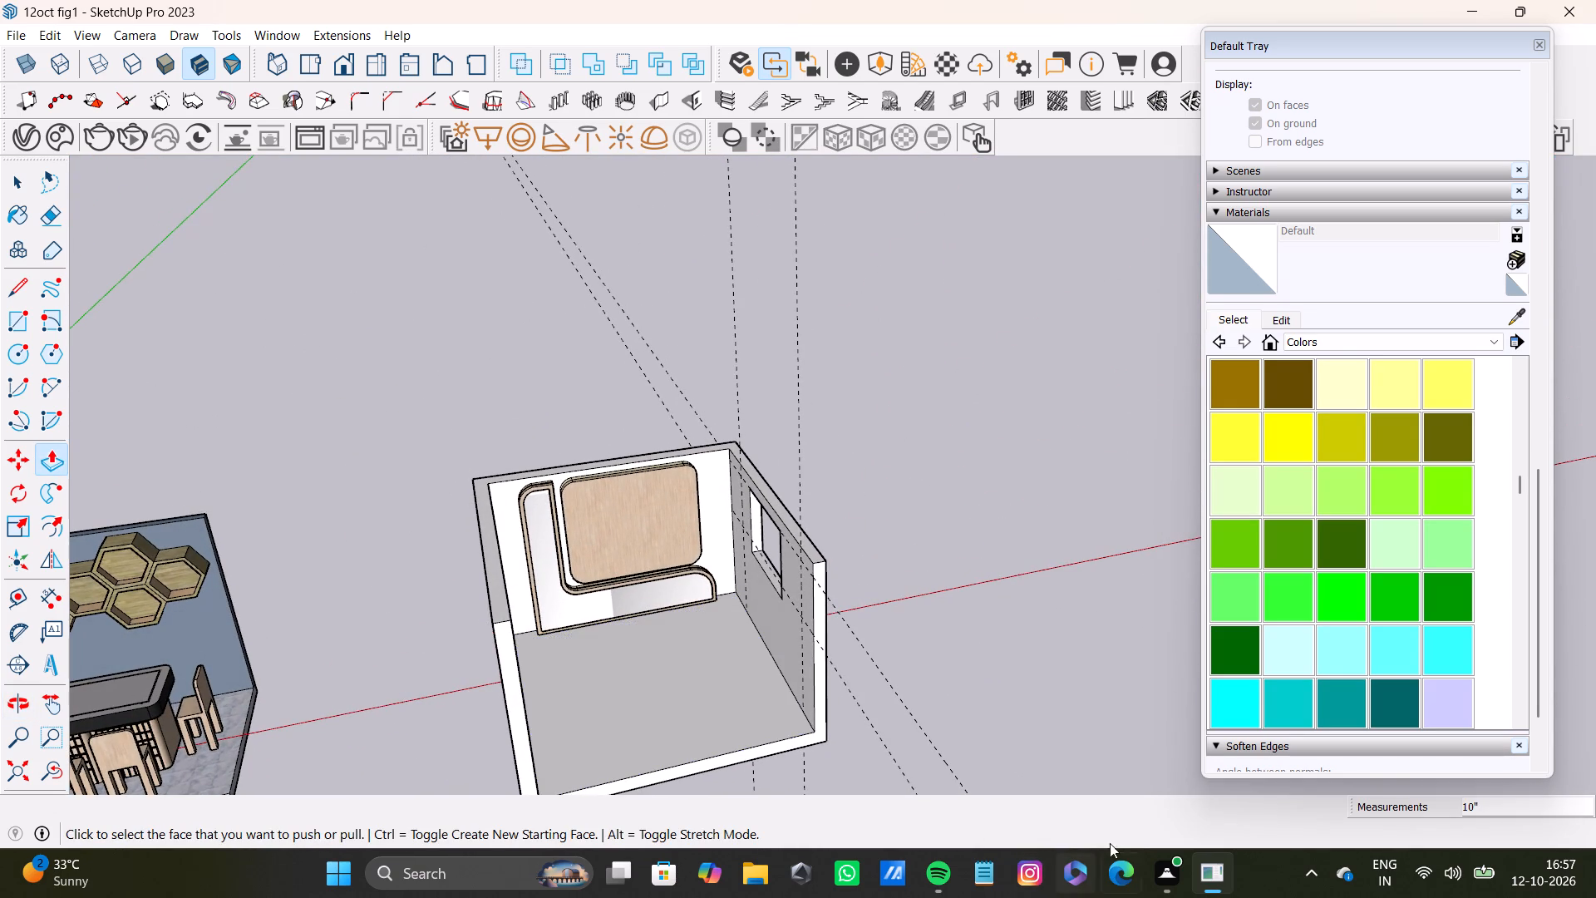
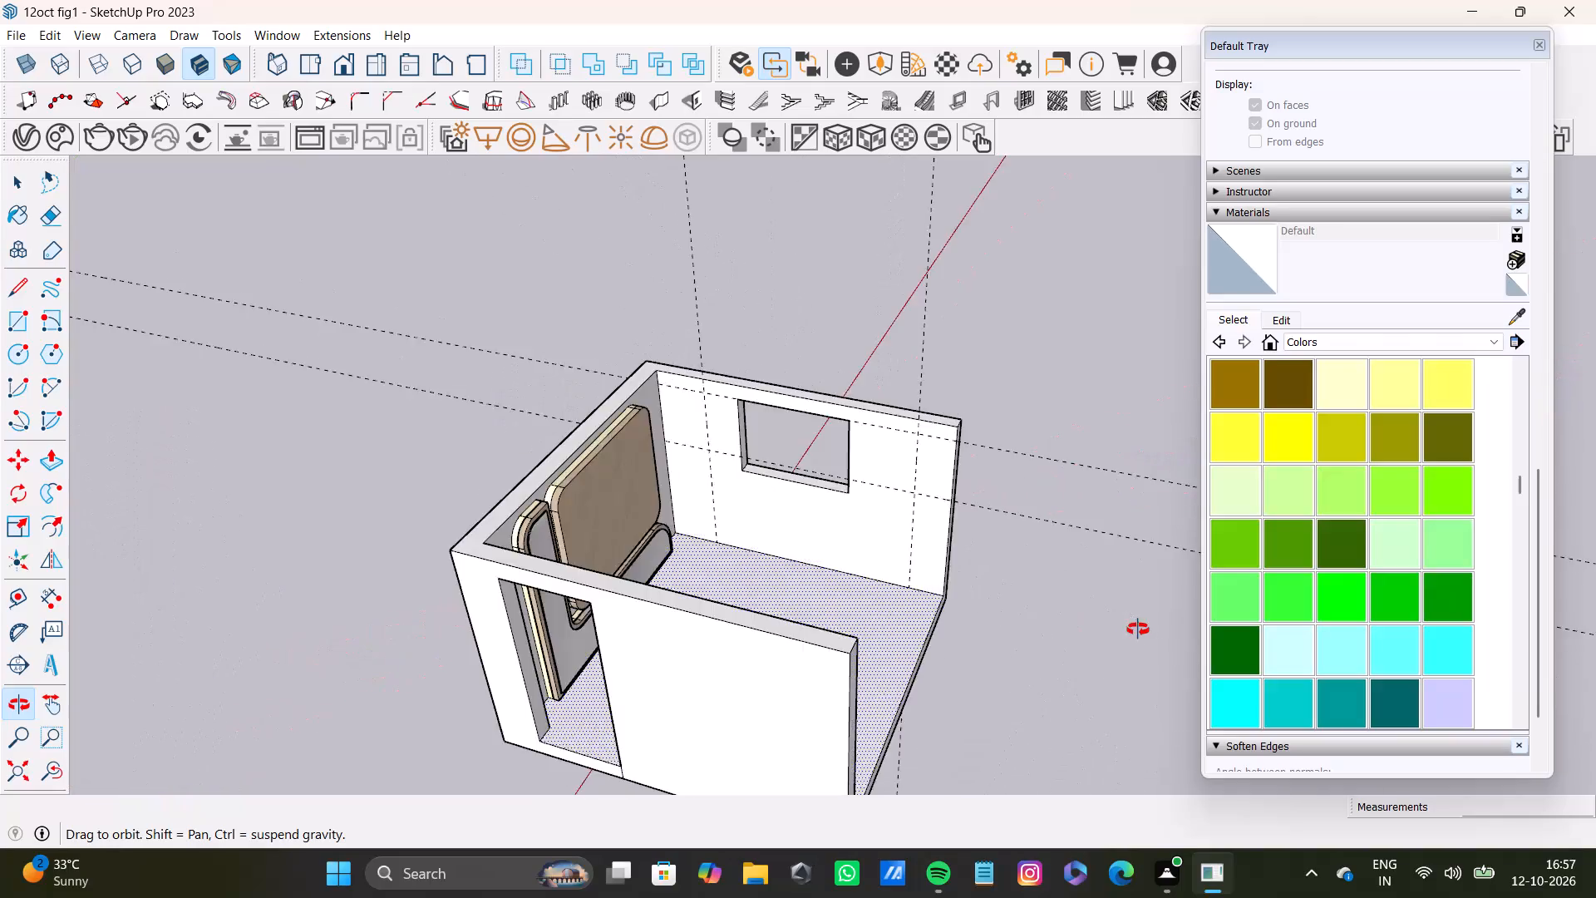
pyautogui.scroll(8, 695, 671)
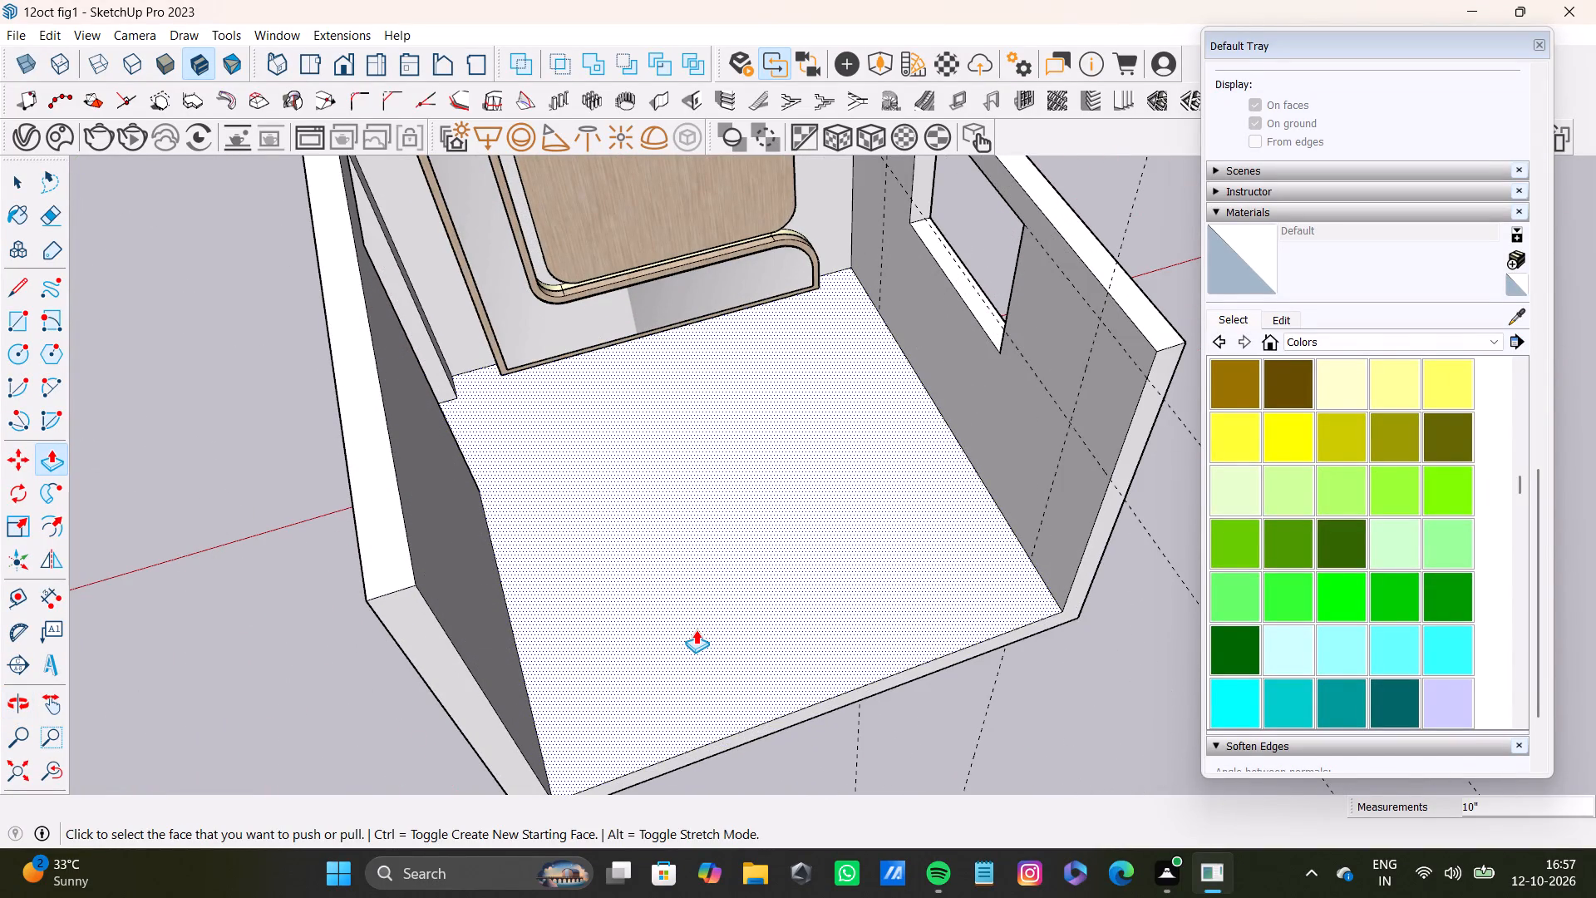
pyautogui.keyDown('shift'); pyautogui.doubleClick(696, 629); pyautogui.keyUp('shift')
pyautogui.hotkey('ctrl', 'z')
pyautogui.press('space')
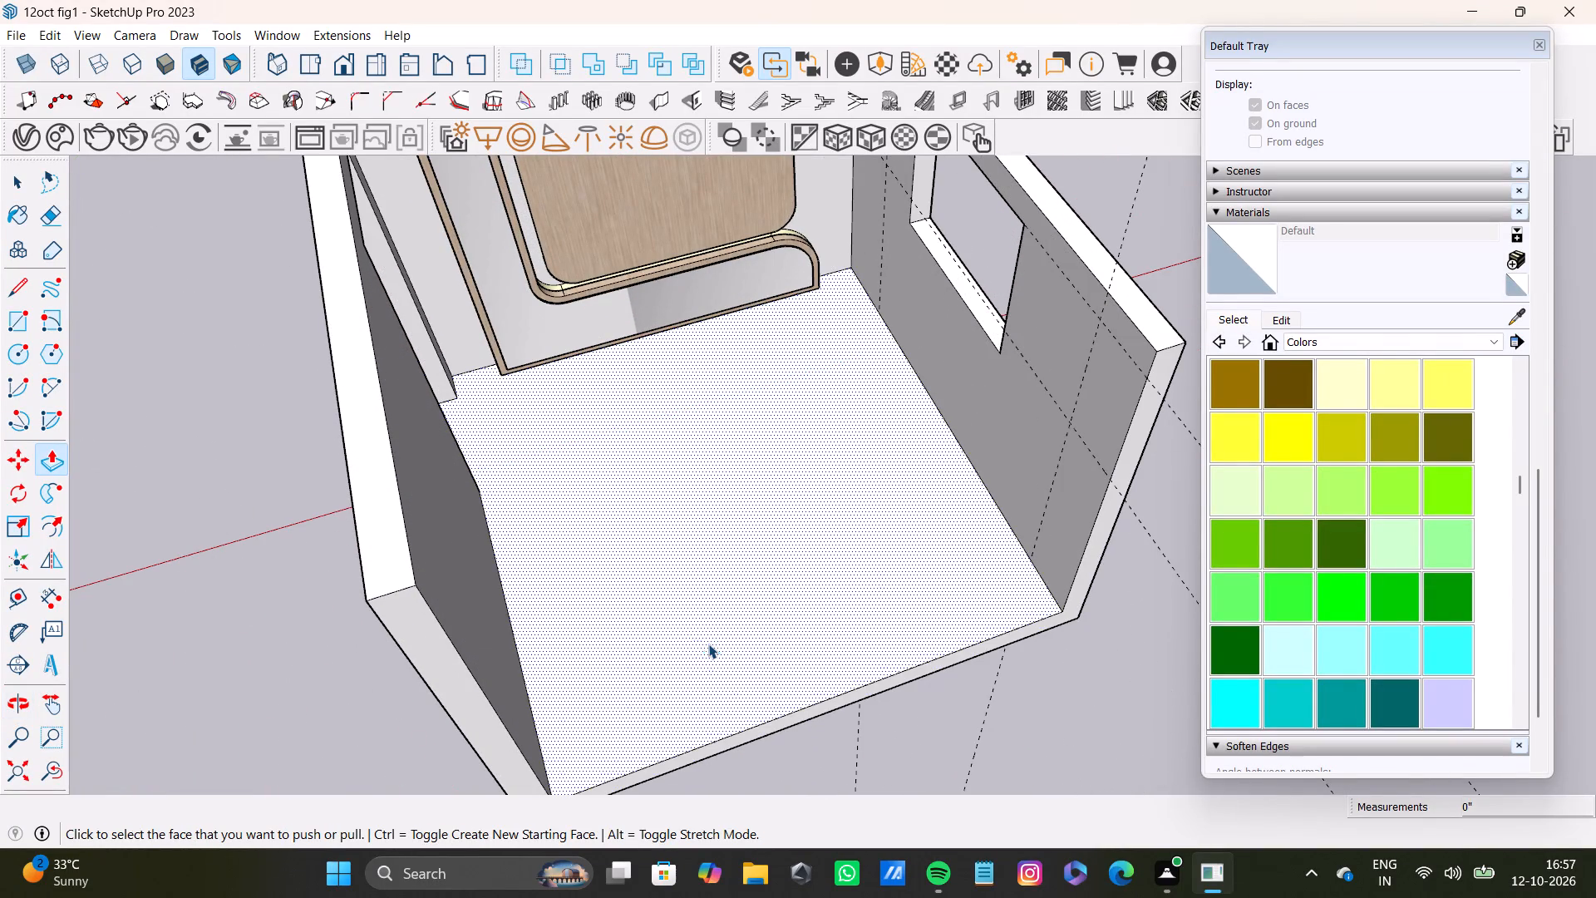
# Draw a line across the room's open-front edge strip, from the floor corner at the doorway wall to the outer edge.
pyautogui.keyDown('shift'); pyautogui.doubleClick(711, 645); pyautogui.keyUp('shift')
pyautogui.keyDown('shift'); pyautogui.scroll(5, 775, 723); pyautogui.keyUp('shift')
pyautogui.keyDown('shift'); pyautogui.moveTo(783, 712); pyautogui.dragTo(783, 681, button='middle'); pyautogui.keyUp('shift')
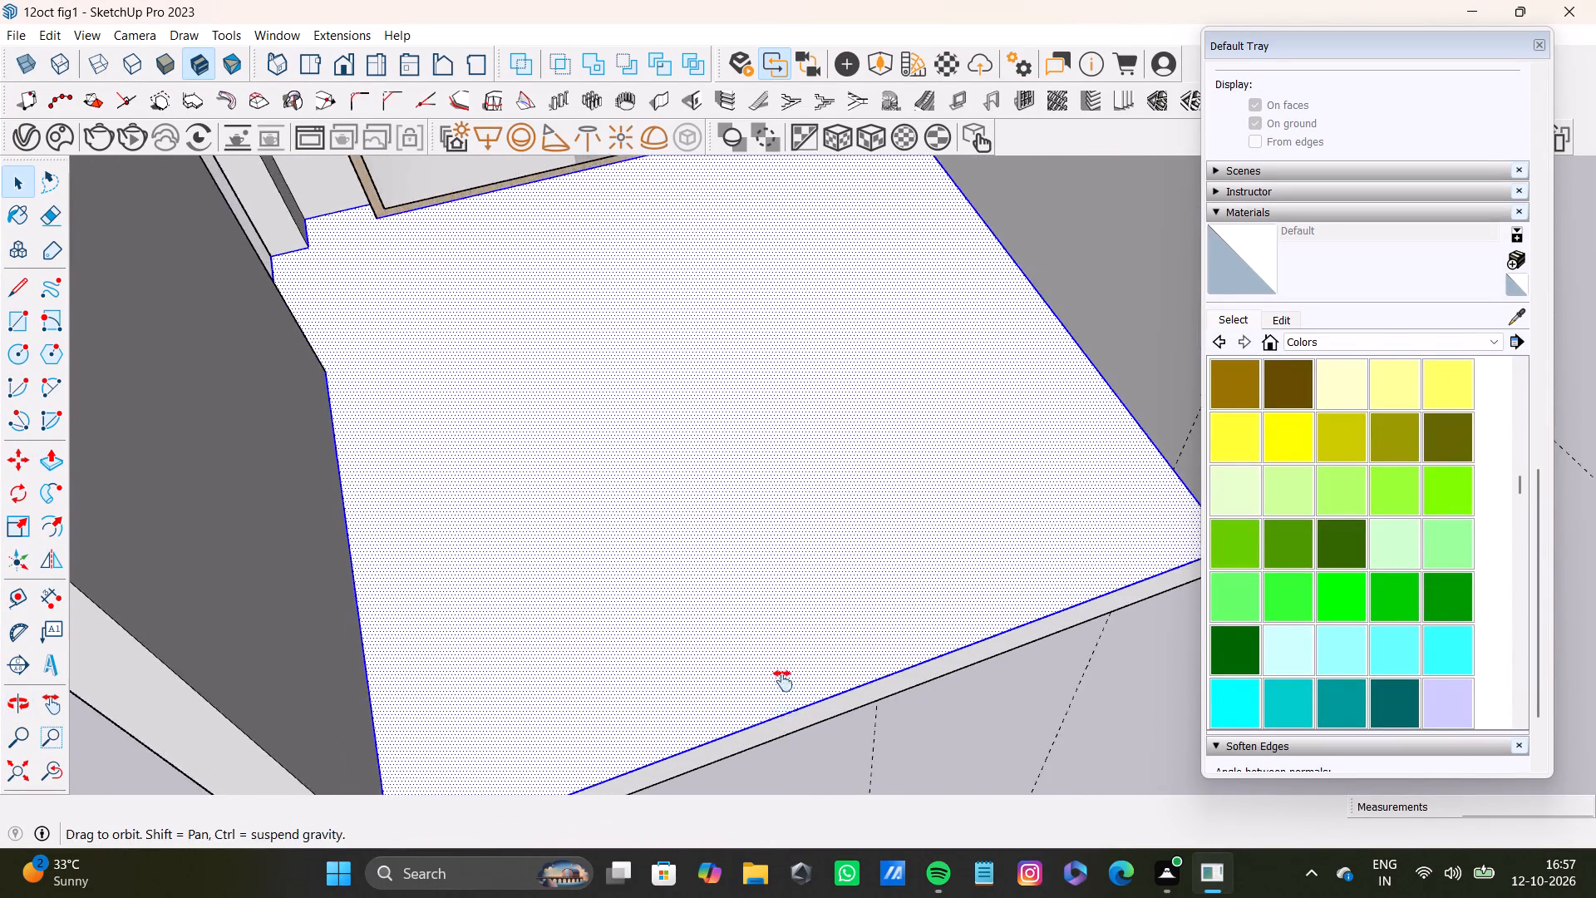
pyautogui.keyDown('shift'); pyautogui.moveTo(783, 681); pyautogui.dragTo(753, 550, button='middle'); pyautogui.keyUp('shift')
pyautogui.keyDown('shift'); pyautogui.scroll(3, 751, 551); pyautogui.keyUp('shift')
pyautogui.keyDown('shift'); pyautogui.doubleClick(782, 575); pyautogui.keyUp('shift')
pyautogui.keyDown('shift'); pyautogui.scroll(-7, 708, 595); pyautogui.keyUp('shift')
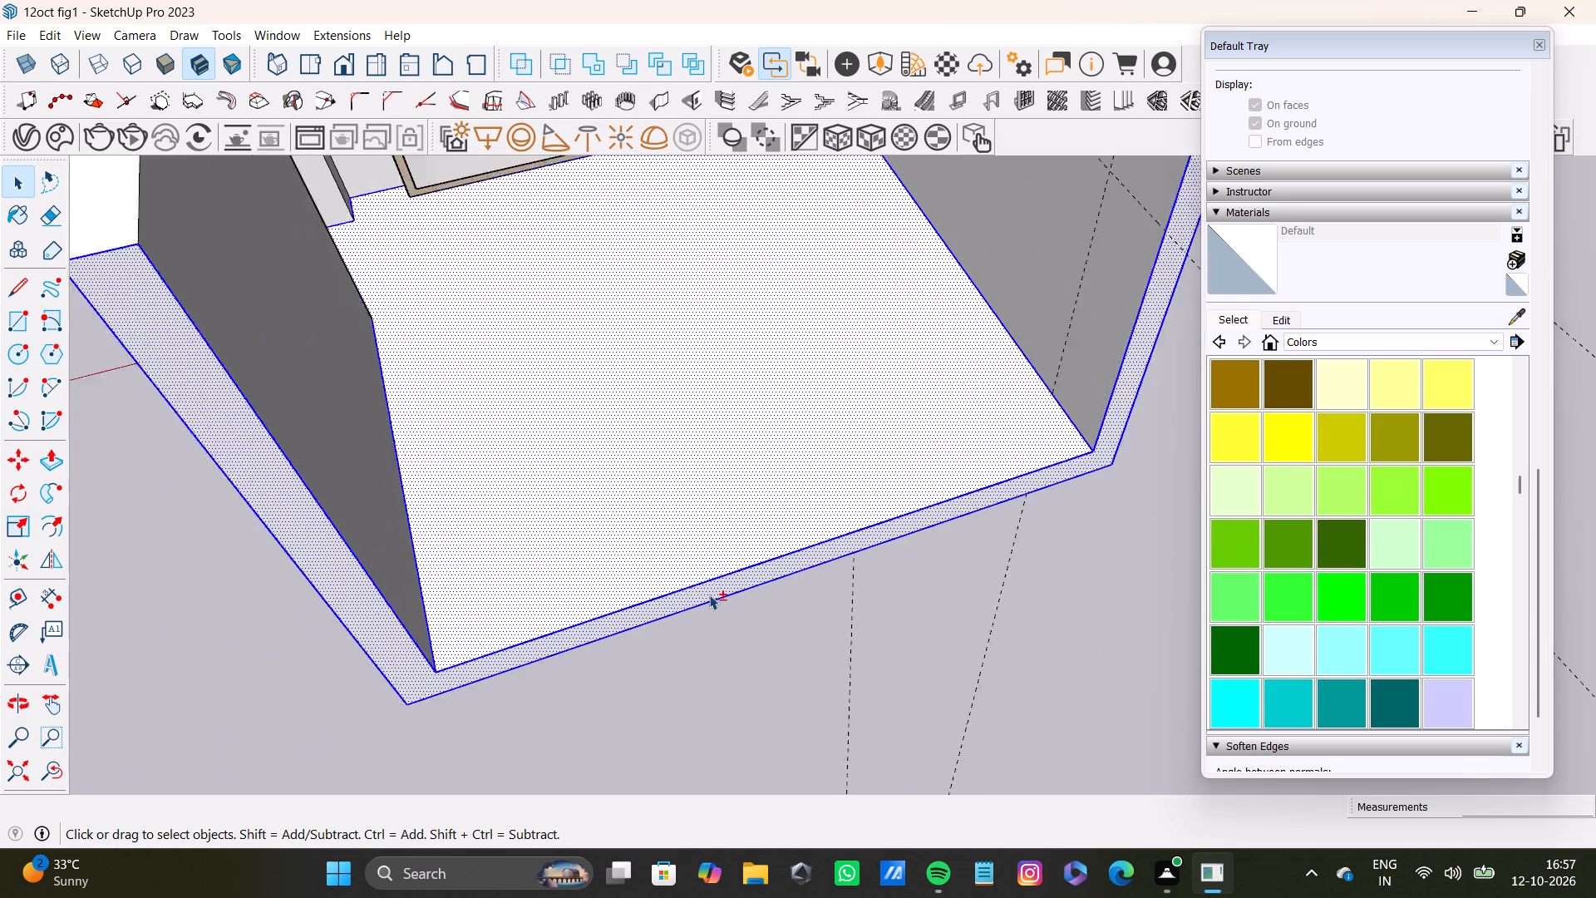
pyautogui.keyDown('shift'); pyautogui.scroll(-5, 709, 595); pyautogui.keyUp('shift')
pyautogui.keyDown('shift'); pyautogui.moveTo(707, 599); pyautogui.dragTo(646, 544, button='middle'); pyautogui.keyUp('shift')
pyautogui.press('l')
pyautogui.scroll(5, 534, 646)
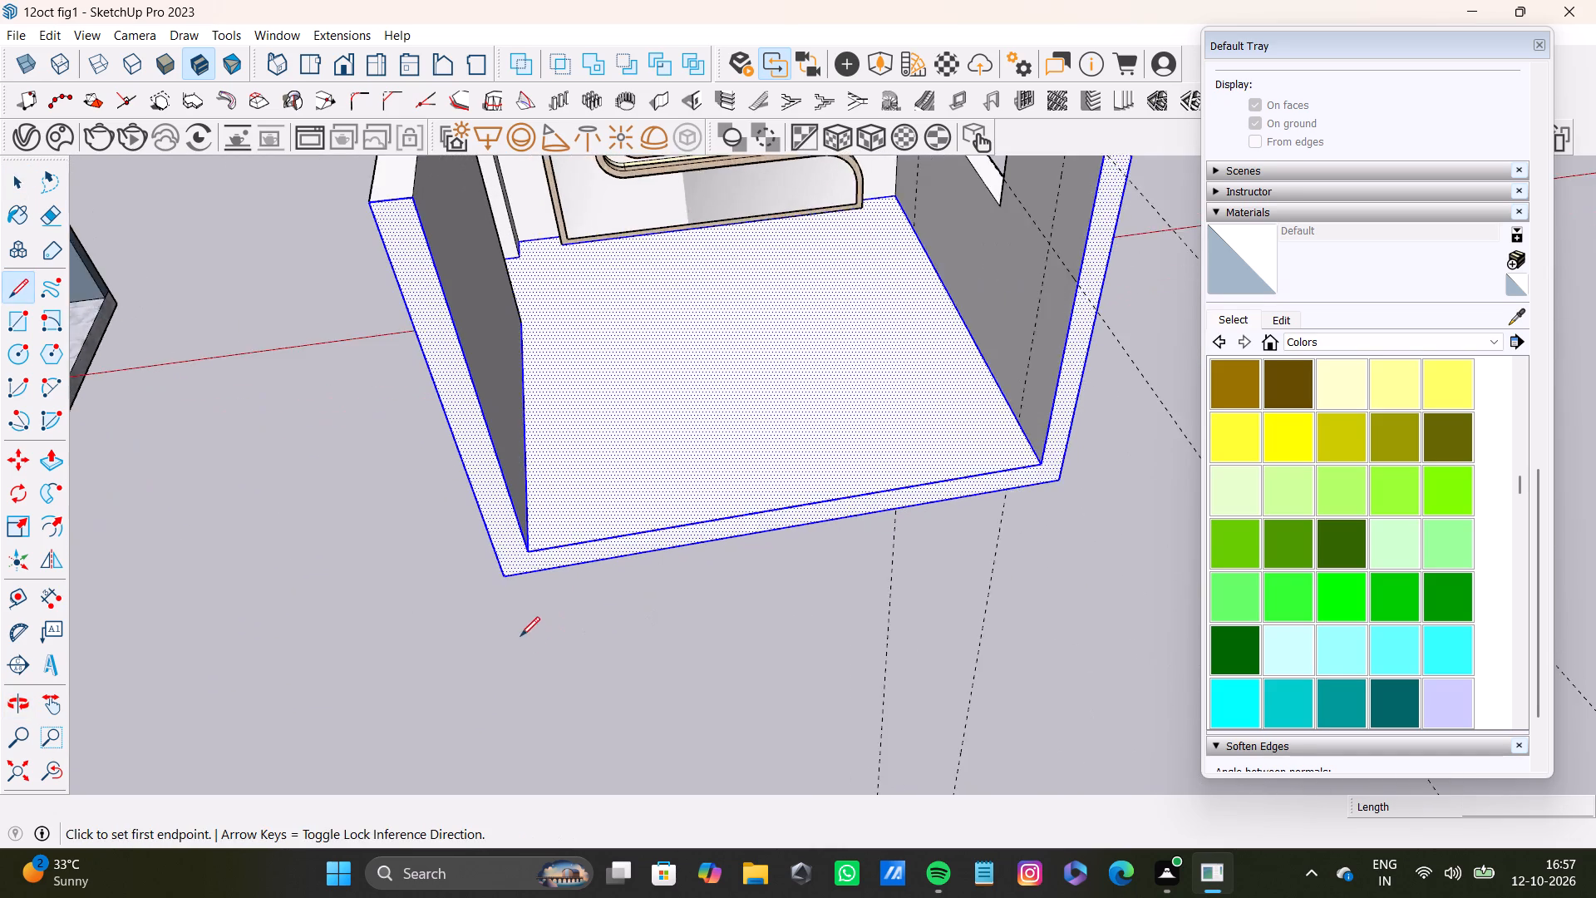
pyautogui.scroll(6, 520, 636)
pyautogui.moveTo(533, 595); pyautogui.dragTo(517, 522, button='middle')
pyautogui.scroll(3, 515, 521)
pyautogui.click(540, 408)
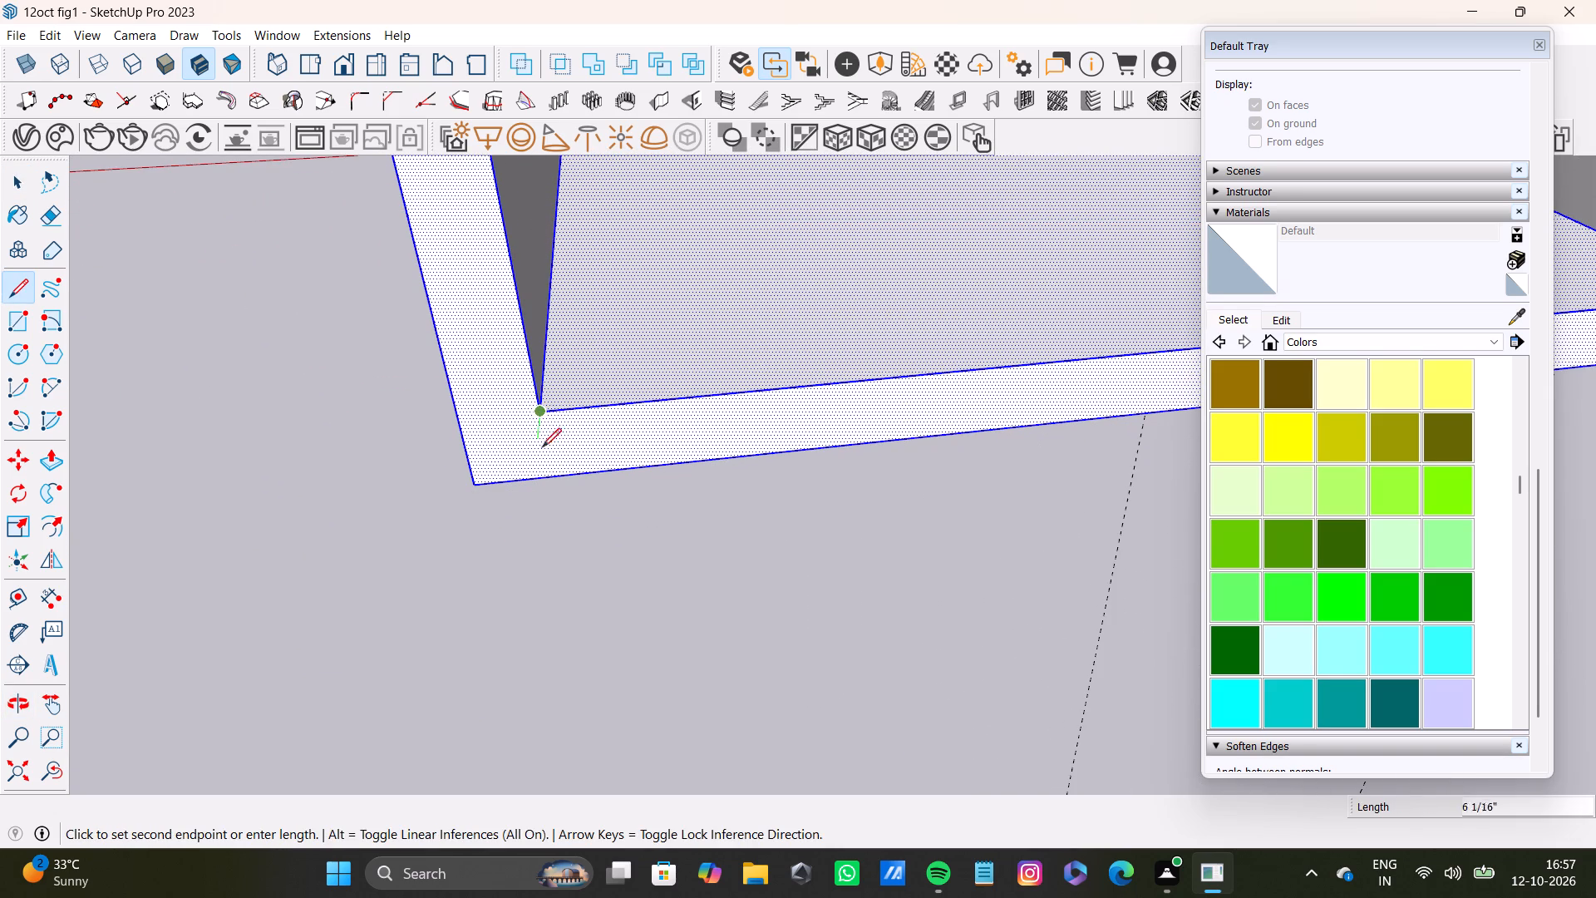
pyautogui.click(548, 474)
# Draw a line about 9 1/4" long across the same front strip, from the floor corner at the window wall to the outer edge.
pyautogui.scroll(-8, 554, 470)
pyautogui.keyDown('shift'); pyautogui.moveTo(837, 514); pyautogui.dragTo(585, 542, button='middle'); pyautogui.keyUp('shift')
pyautogui.scroll(3, 854, 482)
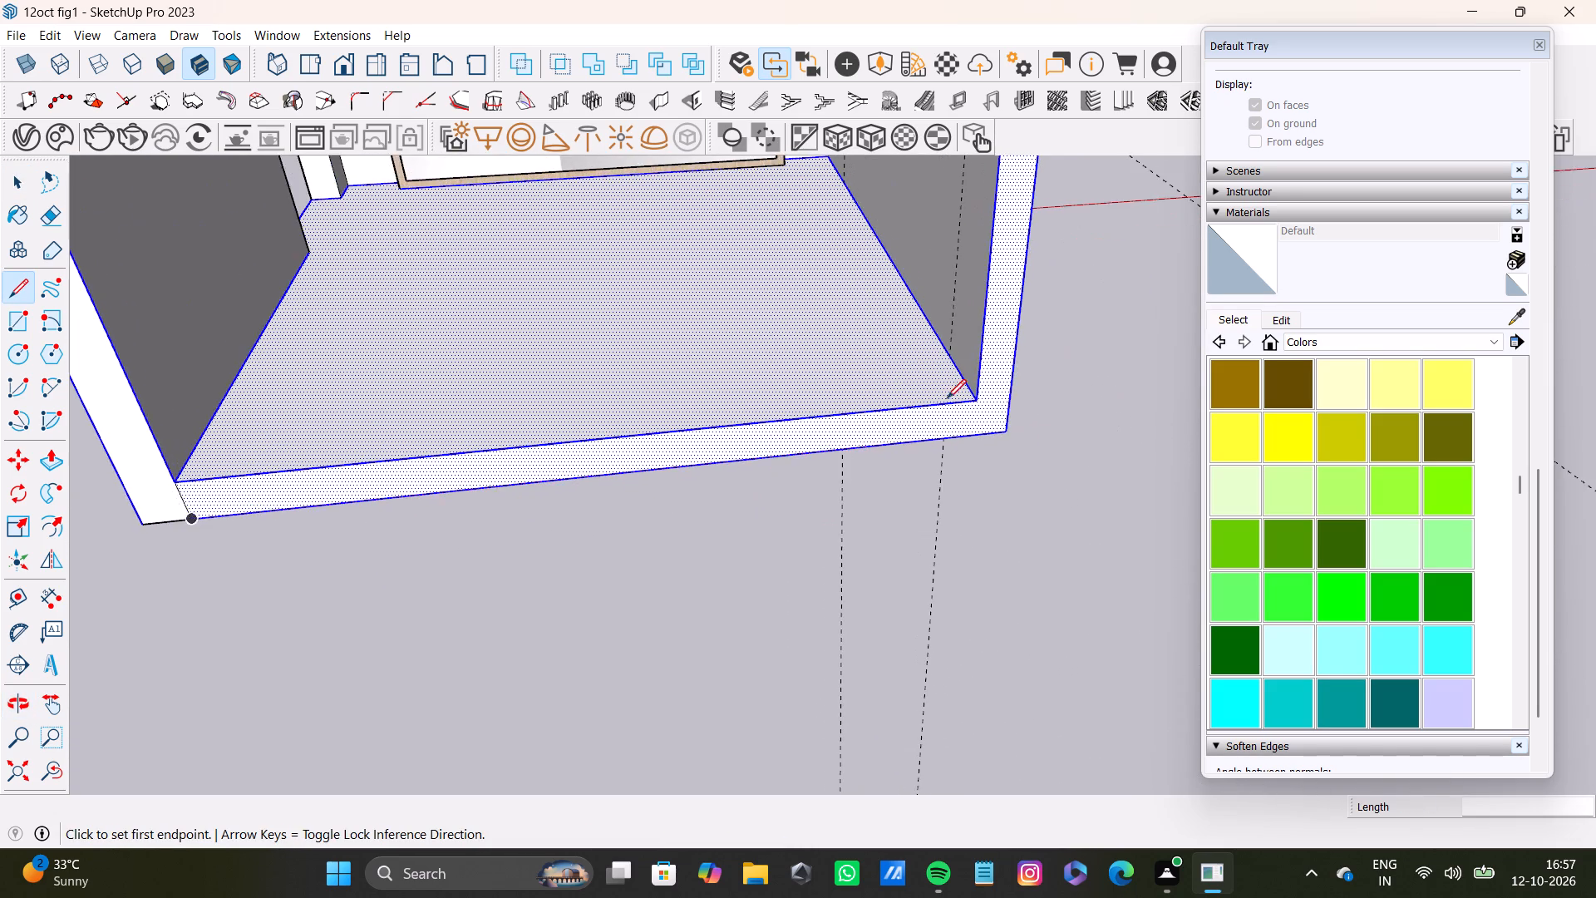
pyautogui.scroll(4, 947, 398)
pyautogui.click(997, 397)
pyautogui.click(993, 454)
# Select the room's floor face together with the newly separated front edge strip and their bounding edges.
pyautogui.scroll(-2, 959, 480)
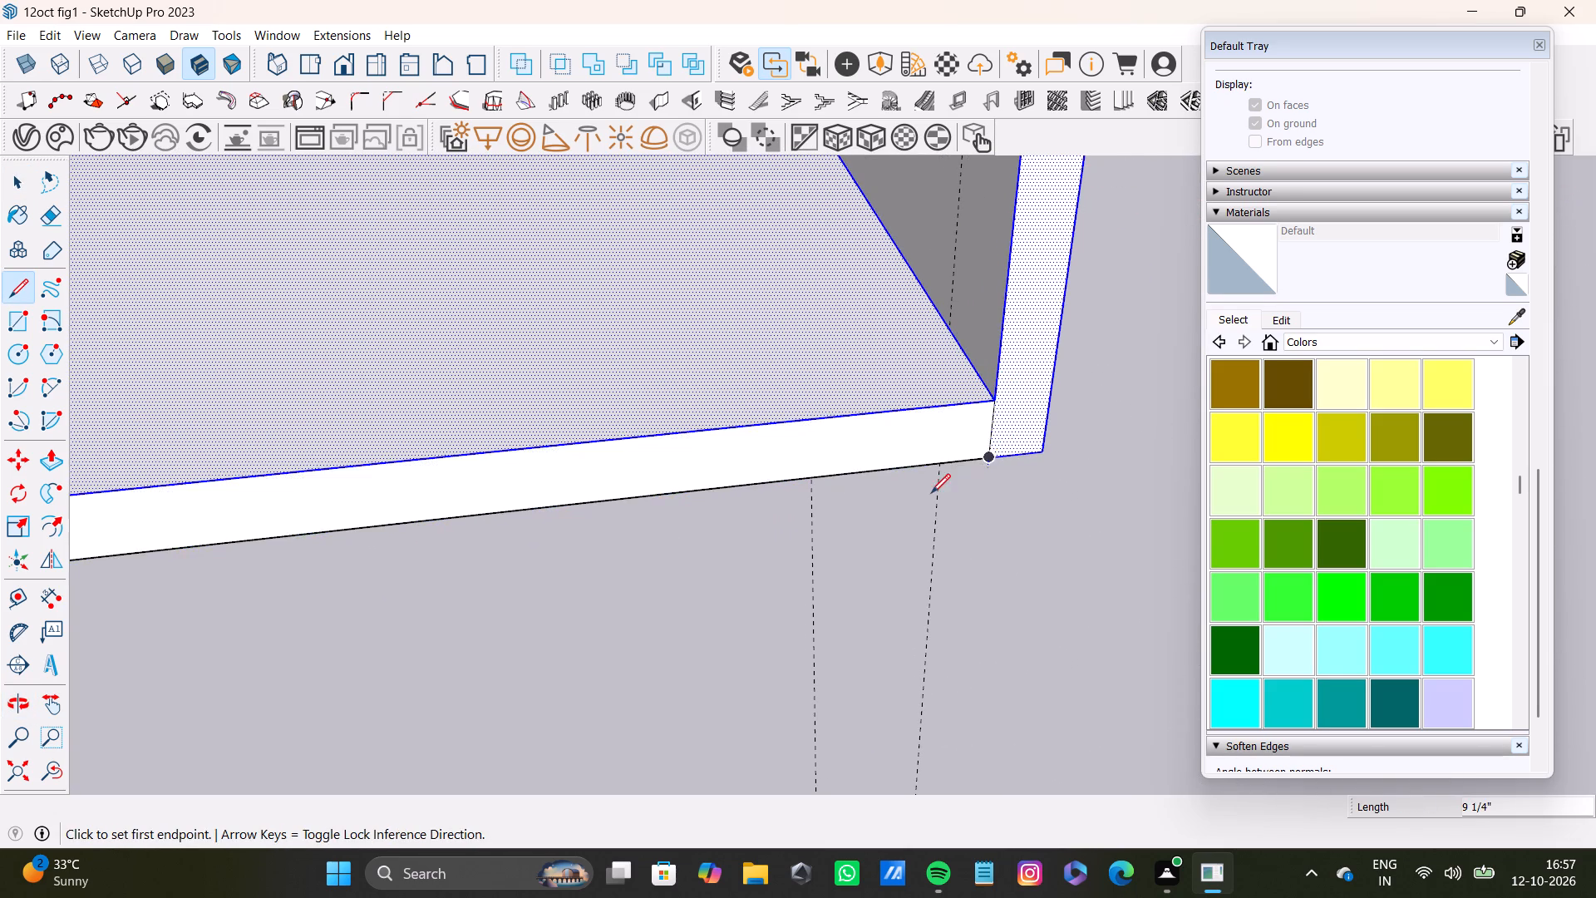
pyautogui.scroll(-7, 931, 493)
pyautogui.keyDown('shift'); pyautogui.moveTo(855, 532); pyautogui.dragTo(882, 523, button='middle'); pyautogui.keyUp('shift')
pyautogui.press('space')
pyautogui.click(1049, 408)
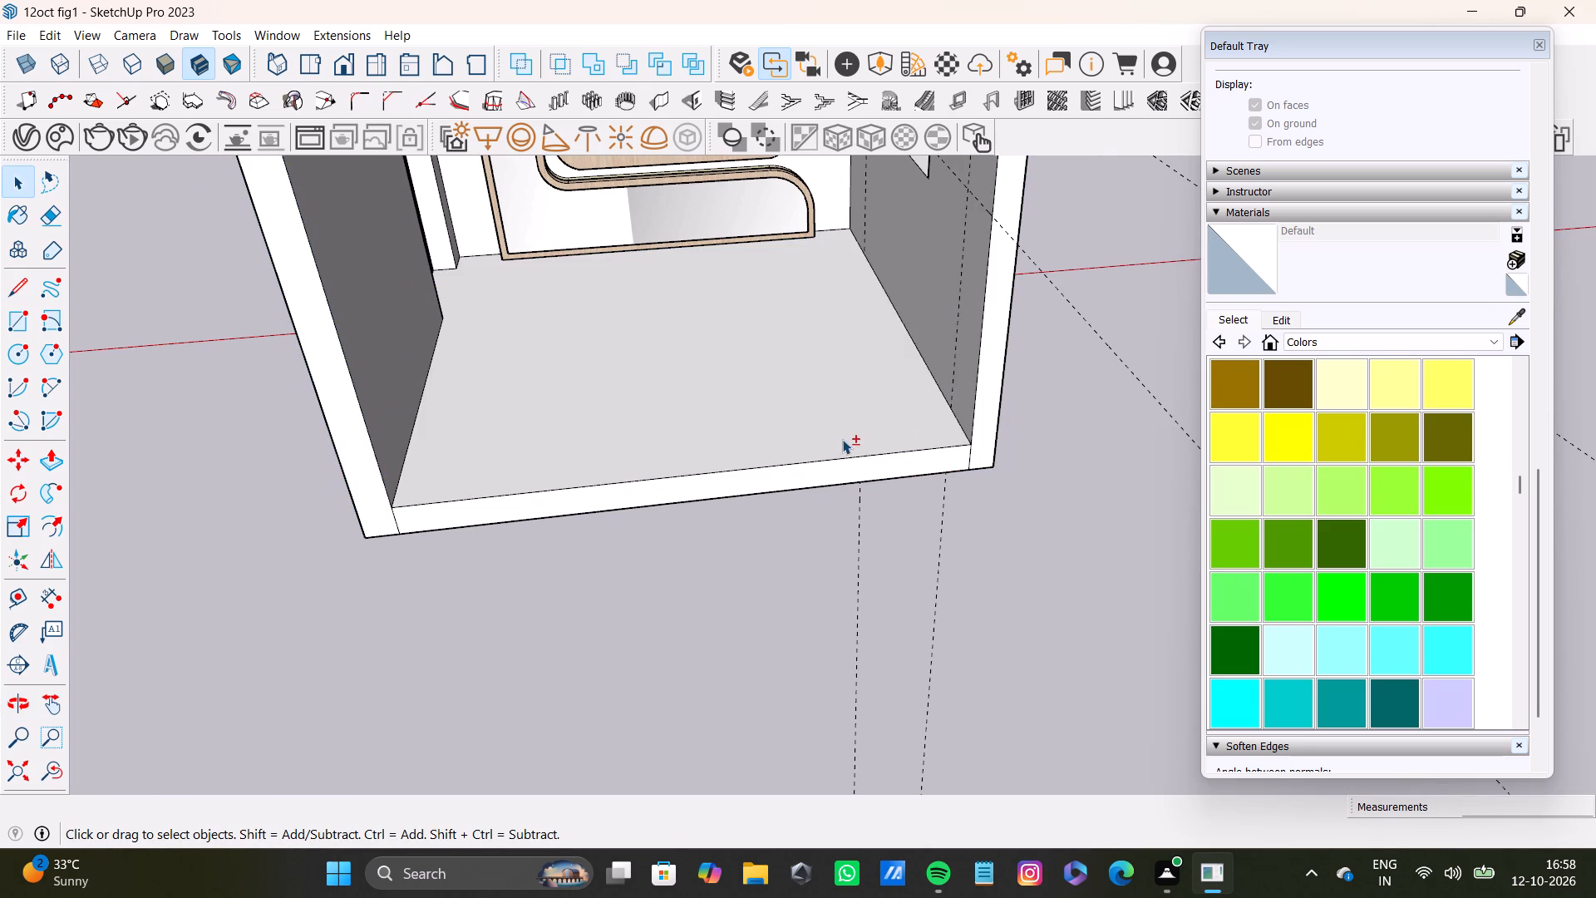
pyautogui.keyDown('shift'); pyautogui.doubleClick(842, 439); pyautogui.keyUp('shift')
pyautogui.keyDown('shift'); pyautogui.doubleClick(856, 434); pyautogui.keyUp('shift')
pyautogui.keyDown('shift'); pyautogui.doubleClick(859, 467); pyautogui.keyUp('shift')
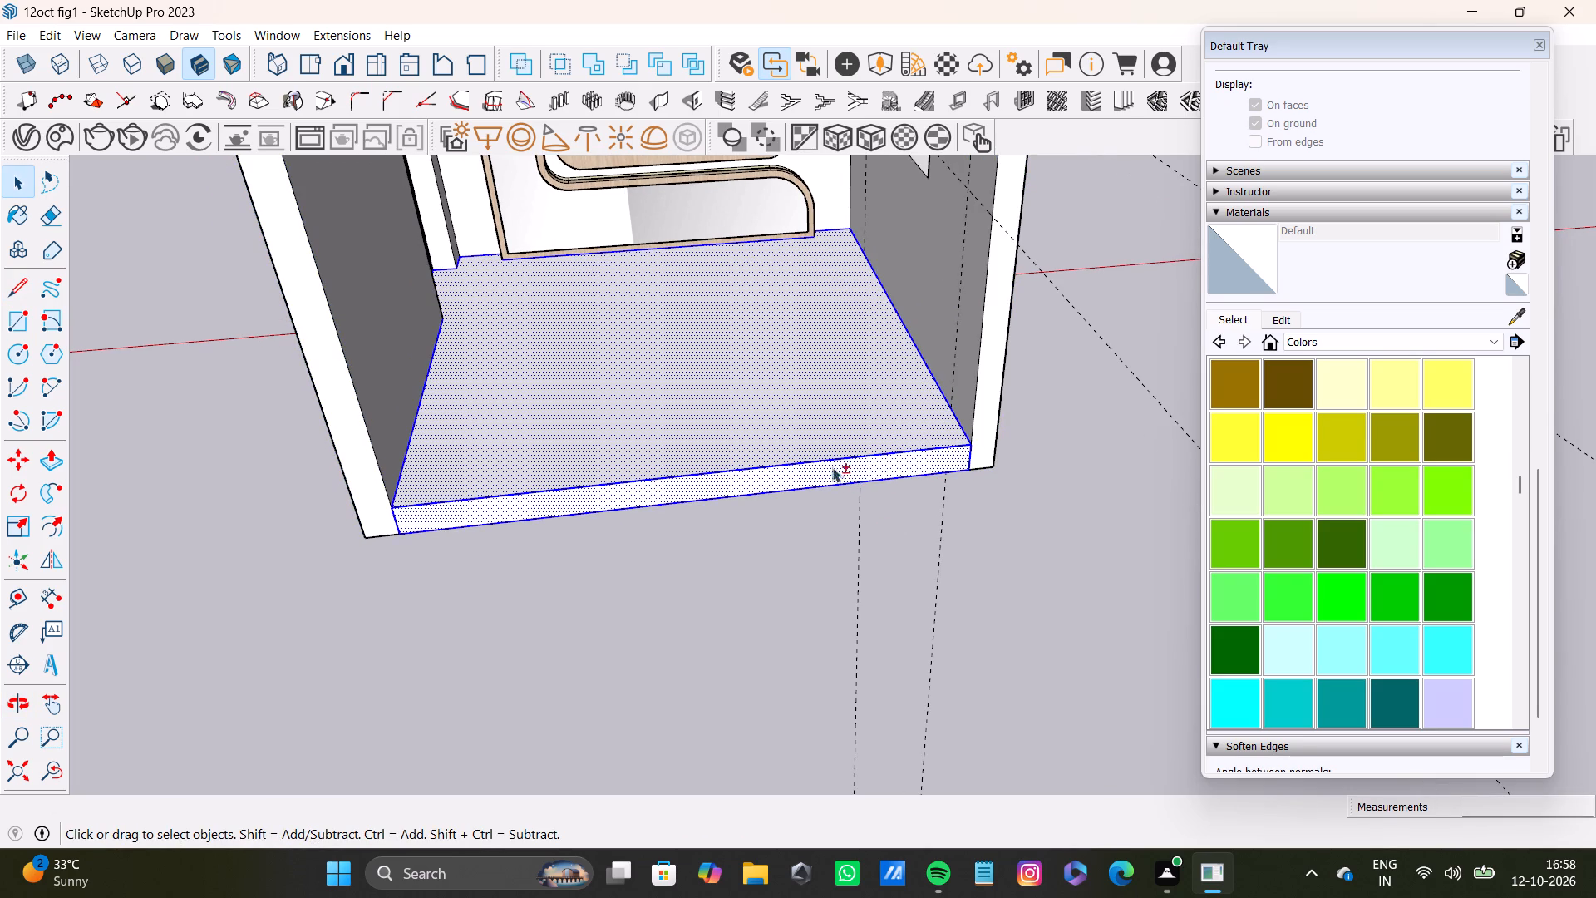
# Separate the strip below the doorway with a line from the jamb corner to the outer edge, and select that strip.
pyautogui.moveTo(479, 522); pyautogui.dragTo(994, 486, button='middle')
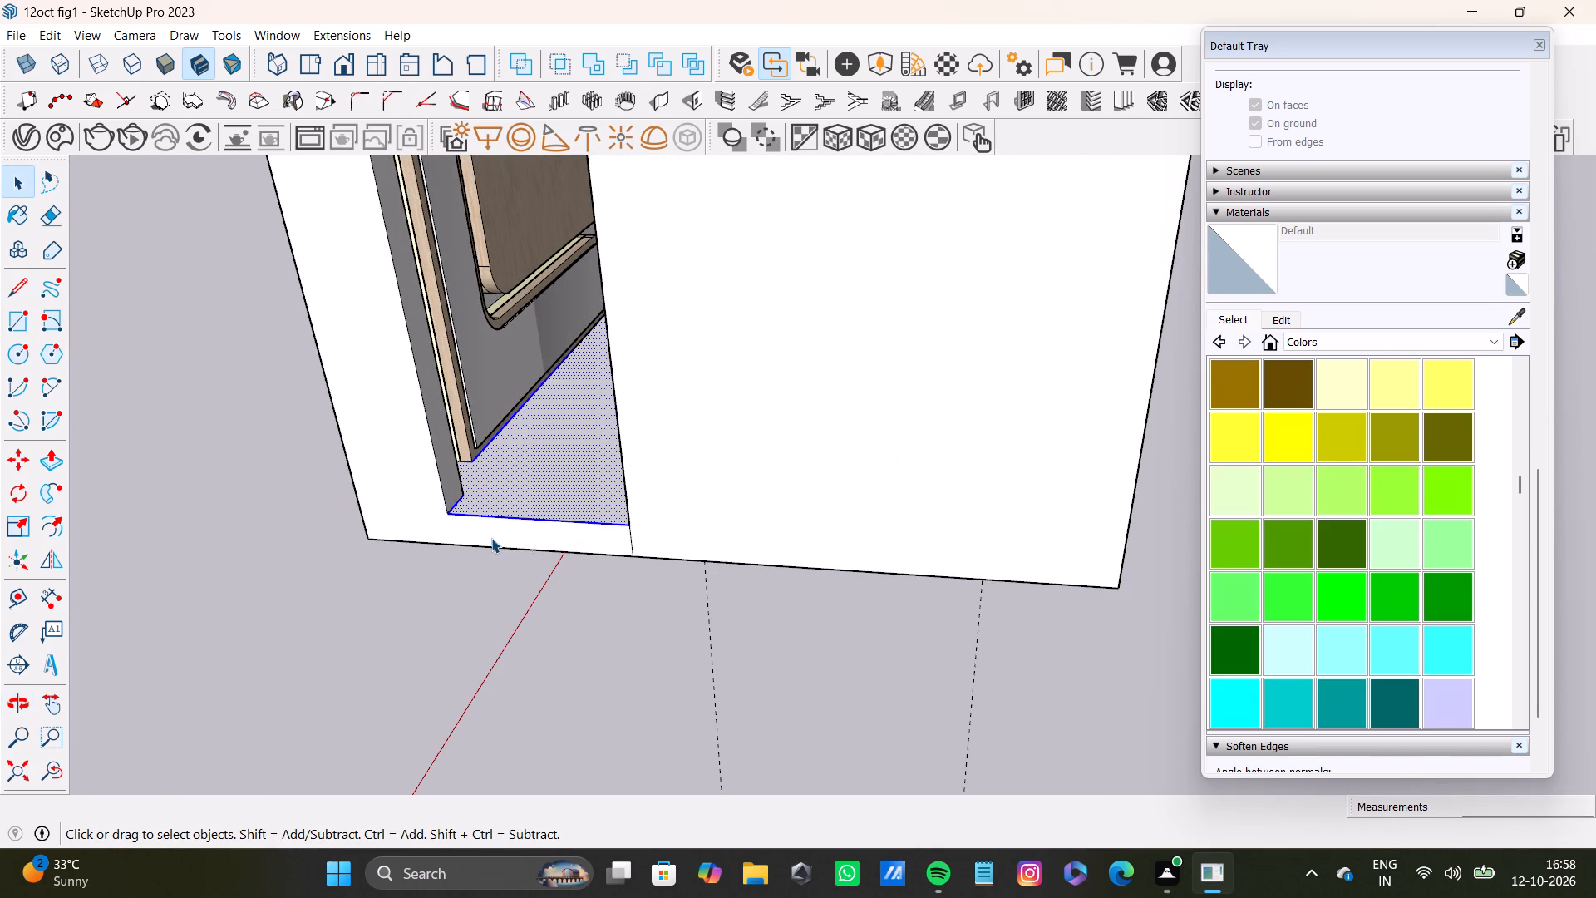
pyautogui.press('l')
pyautogui.scroll(6, 392, 523)
pyautogui.click(480, 510)
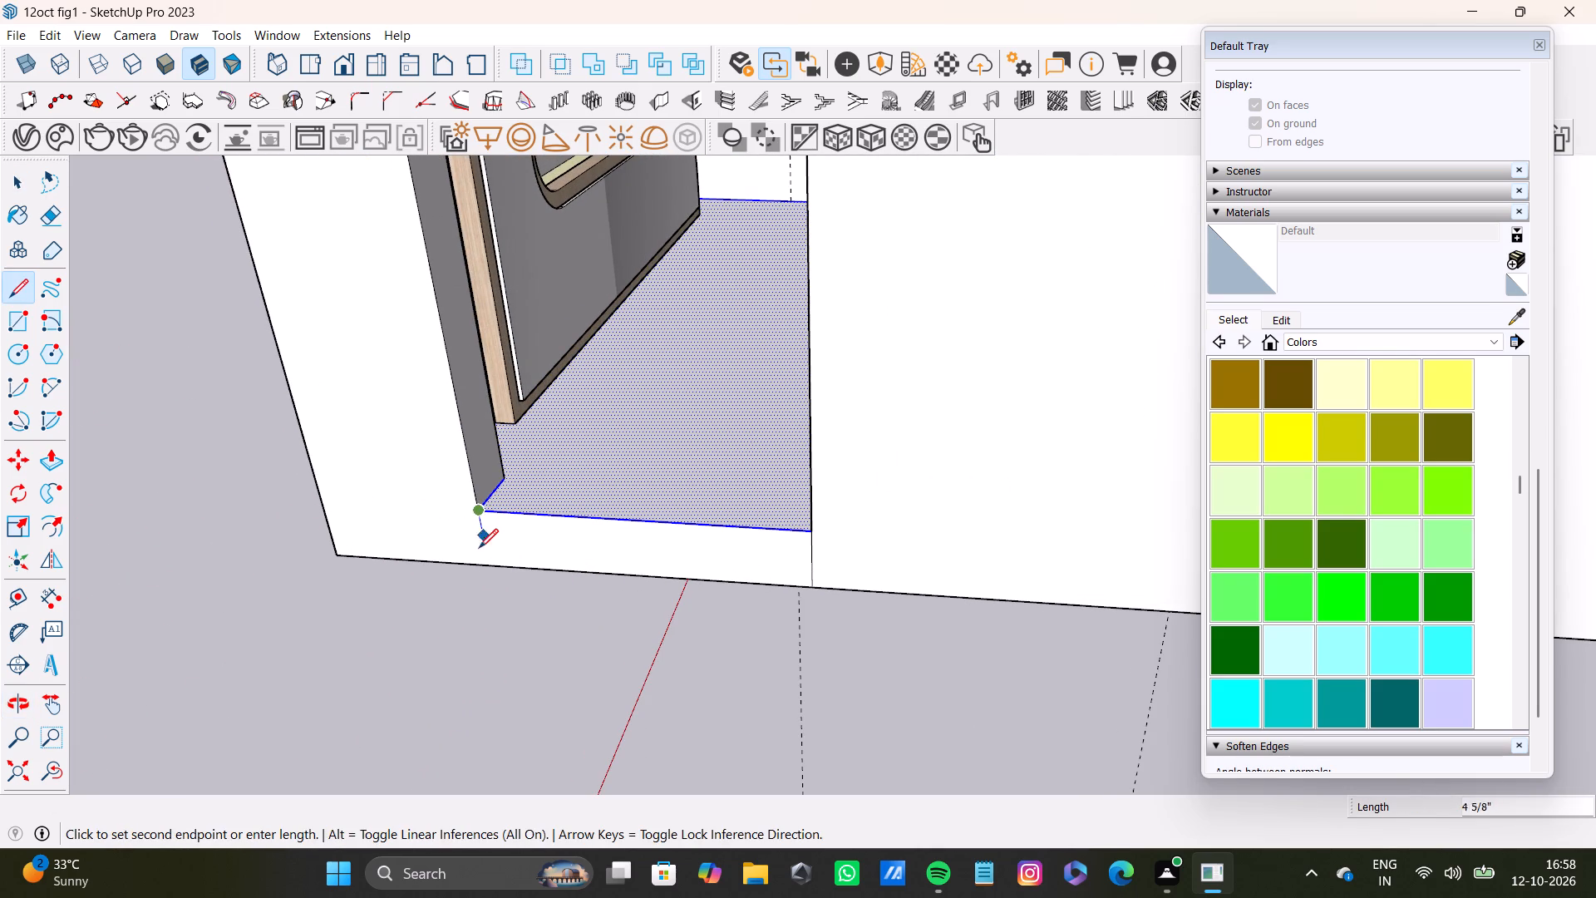
pyautogui.click(479, 561)
pyautogui.press('space')
pyautogui.keyDown('shift'); pyautogui.doubleClick(534, 550); pyautogui.keyUp('shift')
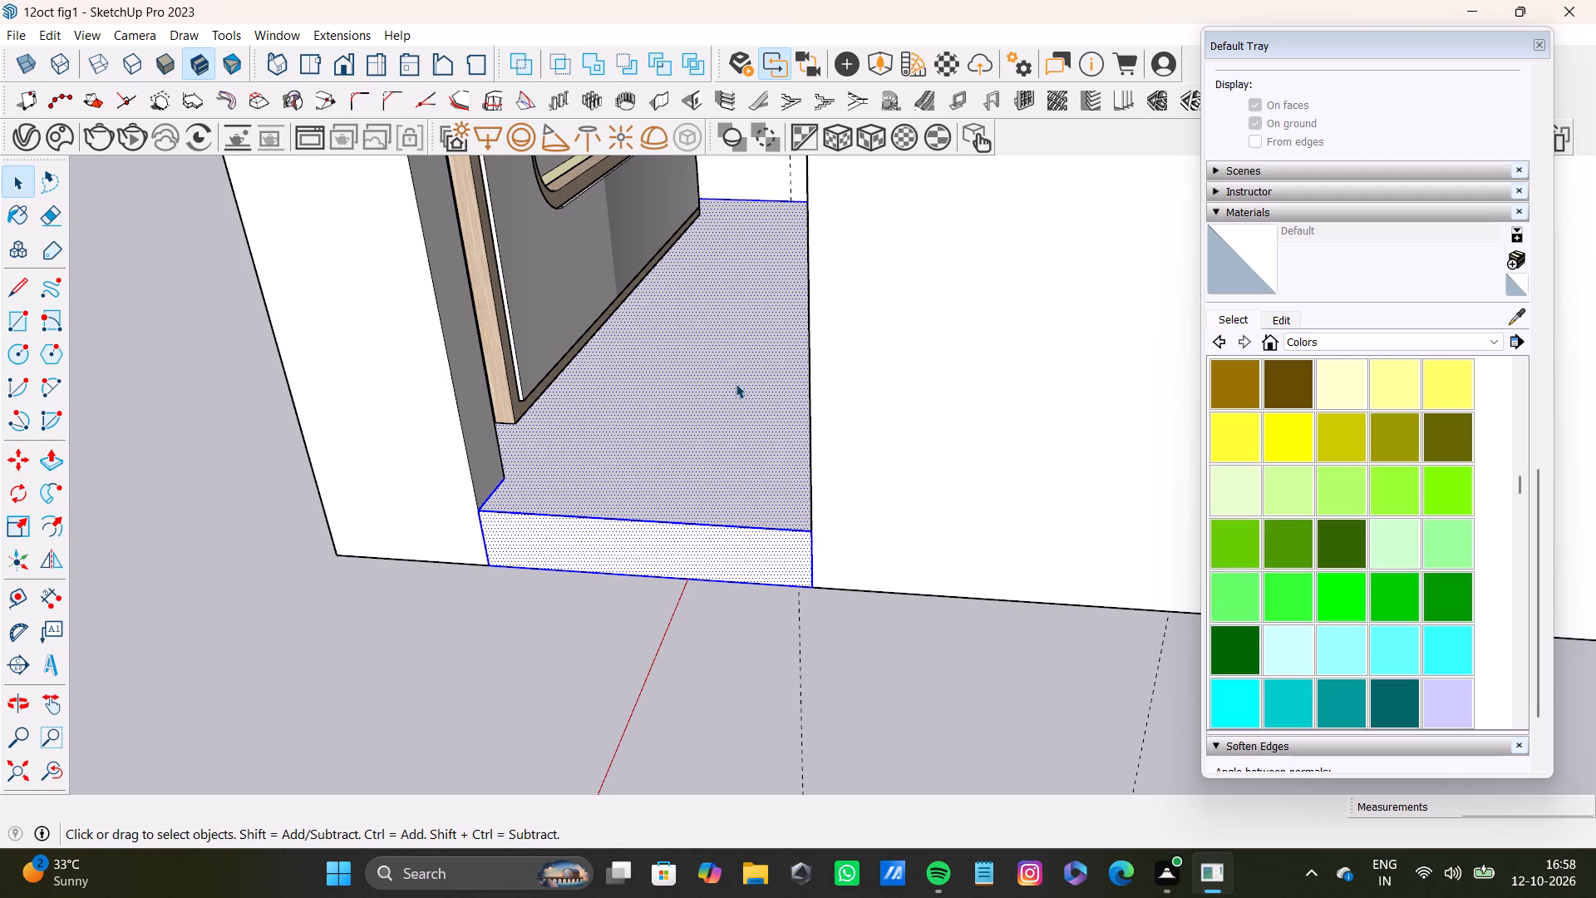
# Examine the room and its selected floor from the doorway side, the open front and above.
pyautogui.scroll(-16, 1106, 366)
pyautogui.keyDown('shift'); pyautogui.moveTo(1072, 437); pyautogui.dragTo(830, 489, button='middle'); pyautogui.keyUp('shift')
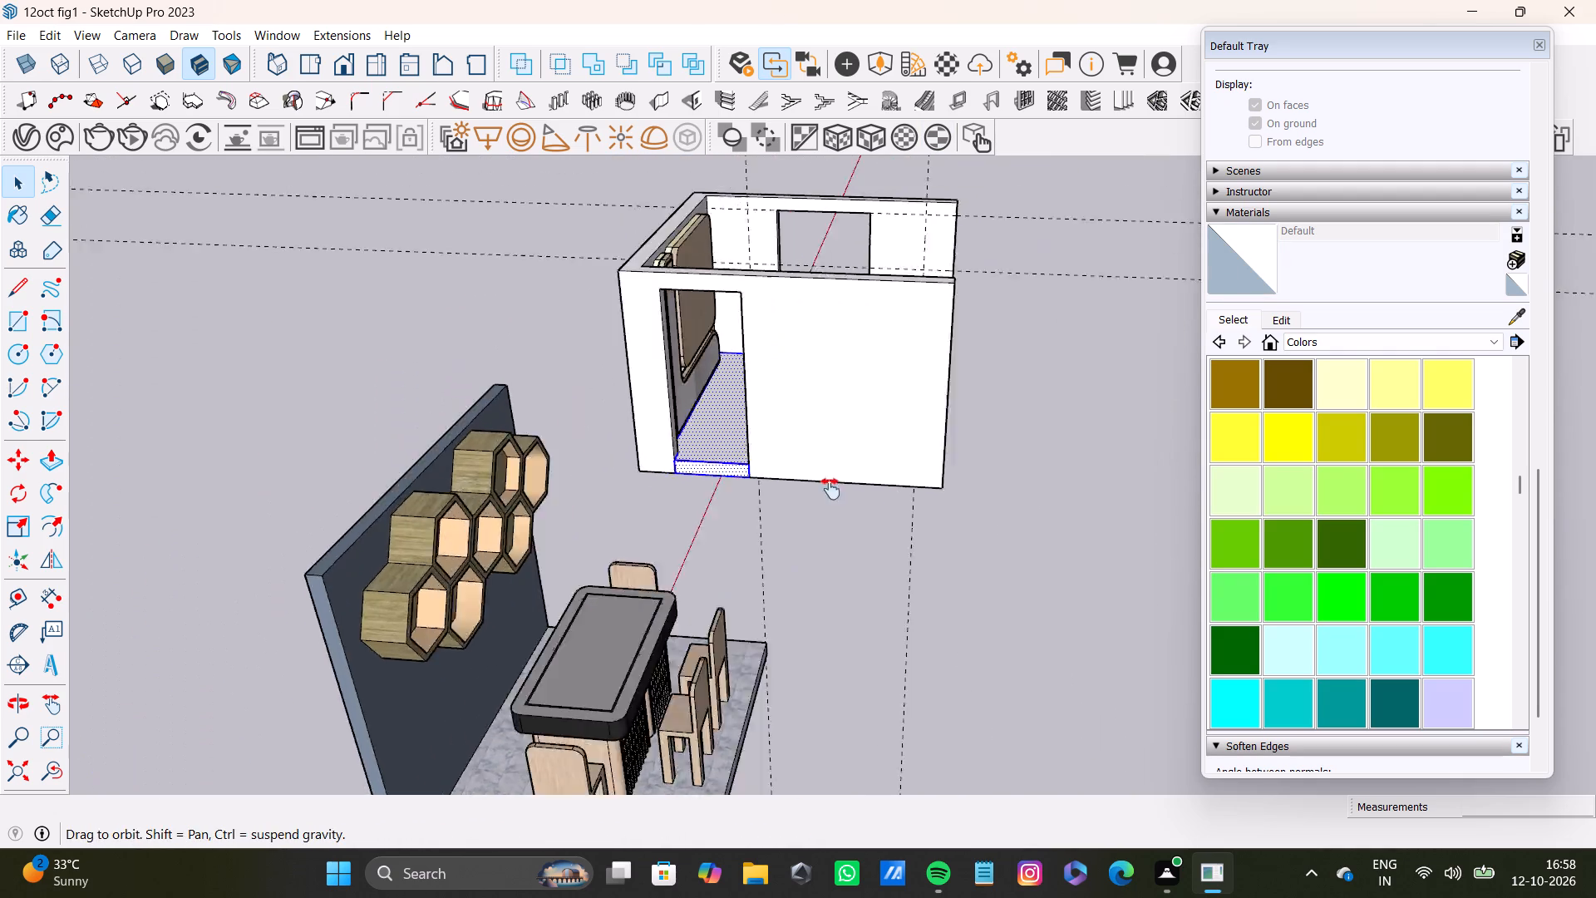
pyautogui.keyDown('shift'); pyautogui.moveTo(830, 489); pyautogui.dragTo(500, 474, button='middle'); pyautogui.keyUp('shift')
pyautogui.scroll(5, 920, 466)
pyautogui.keyDown('shift'); pyautogui.moveTo(961, 489); pyautogui.dragTo(312, 477, button='middle'); pyautogui.keyUp('shift')
pyautogui.scroll(4, 406, 462)
pyautogui.scroll(-3, 645, 453)
pyautogui.moveTo(663, 458); pyautogui.dragTo(454, 488, button='middle')
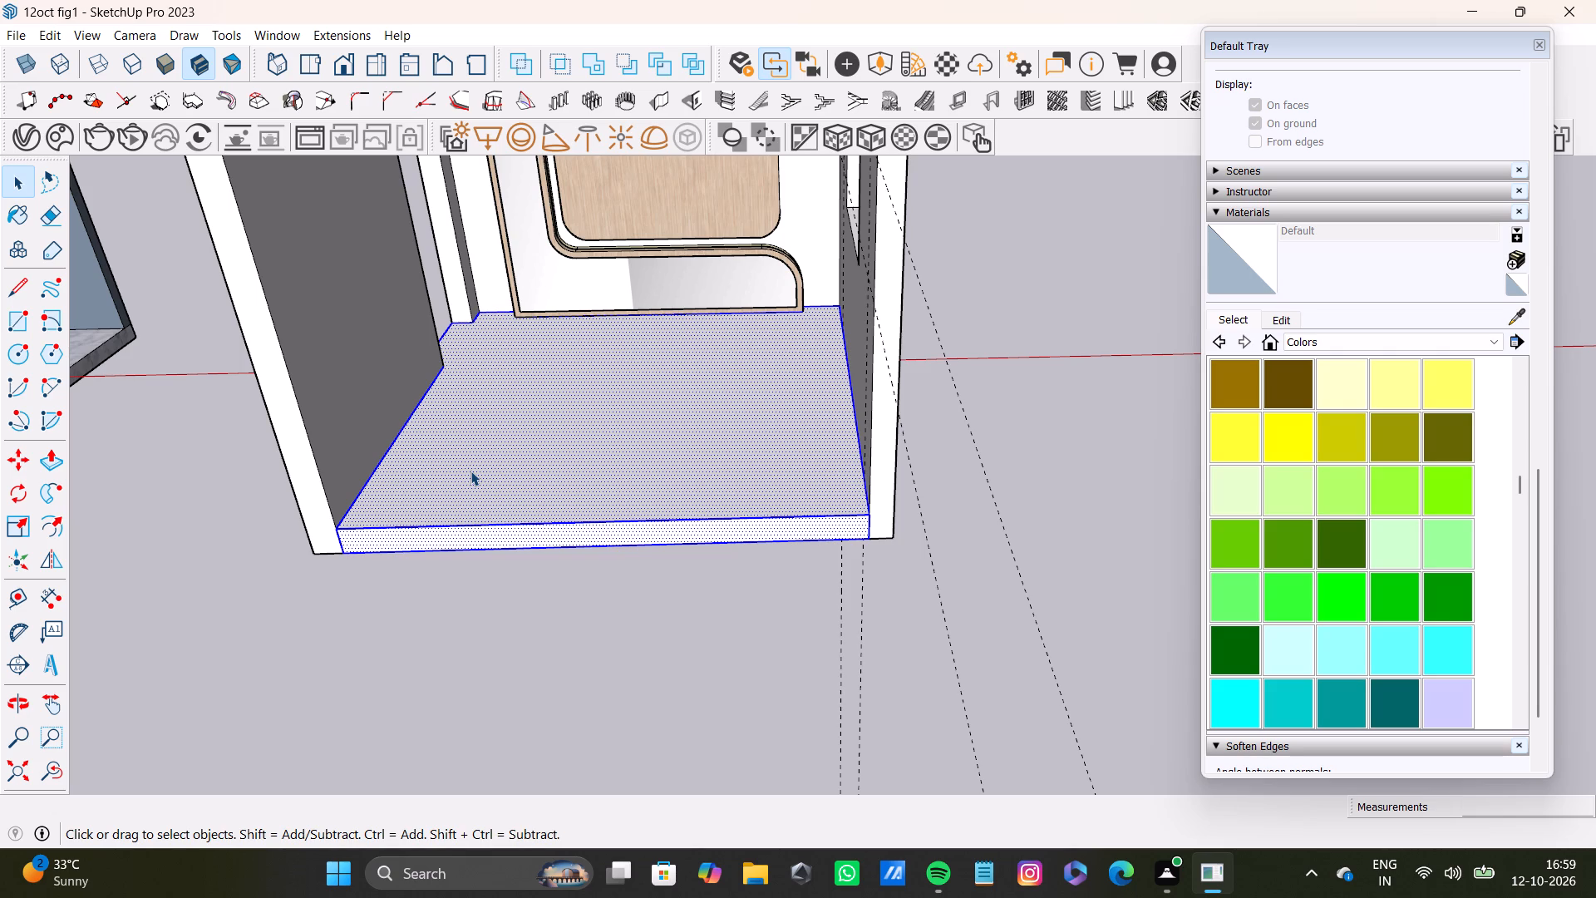
pyautogui.scroll(-9, 590, 539)
pyautogui.moveTo(603, 529); pyautogui.dragTo(789, 498, button='middle')
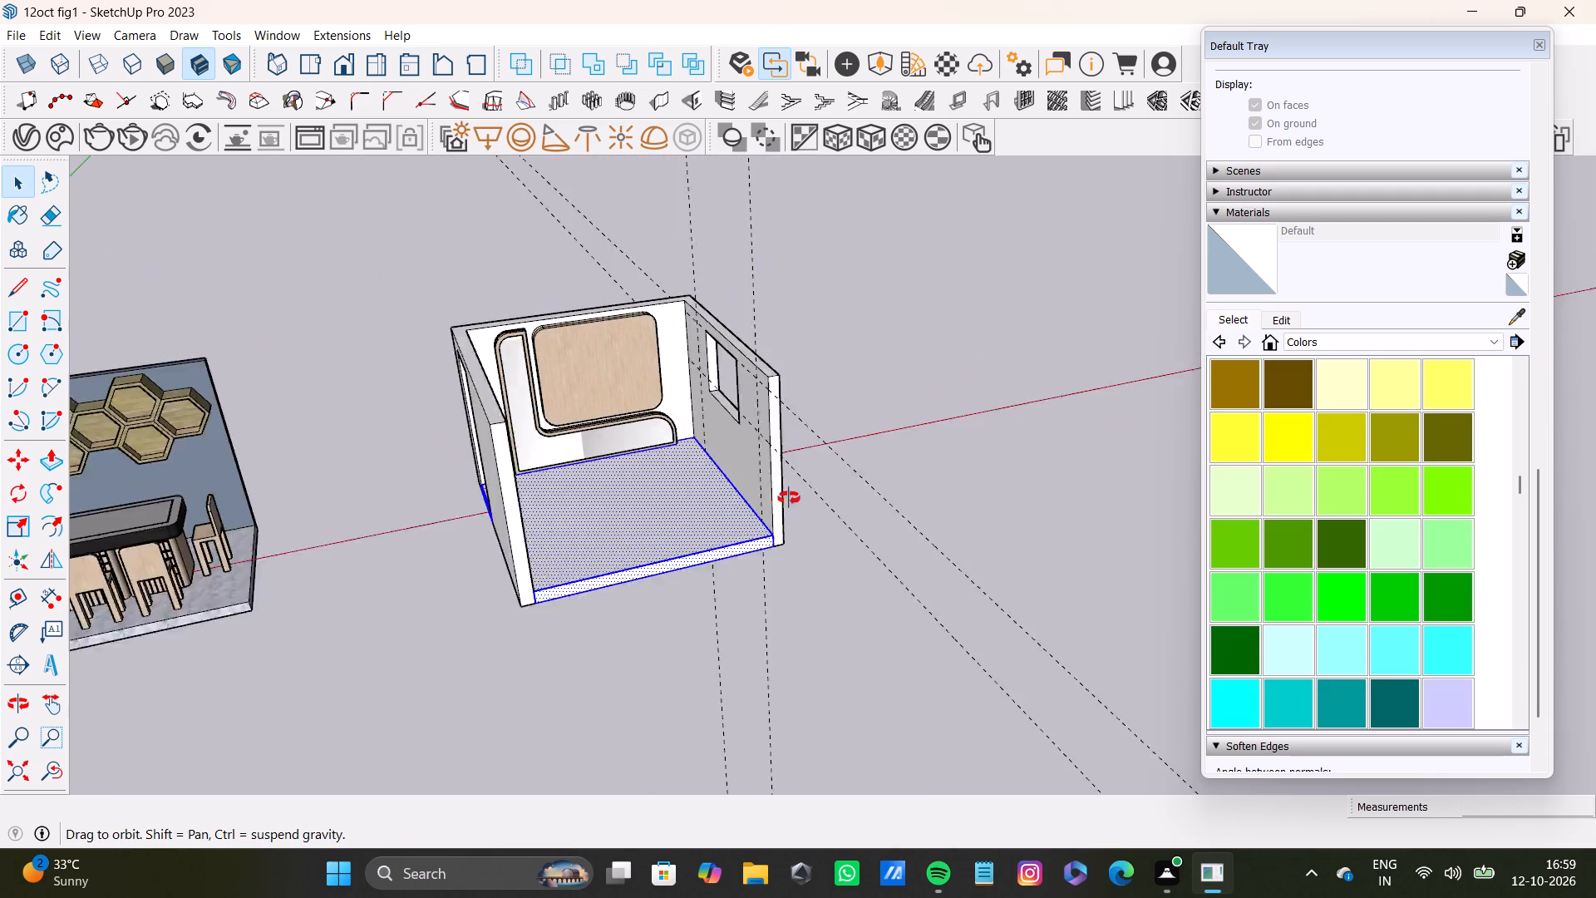
pyautogui.moveTo(789, 498); pyautogui.dragTo(751, 601, button='middle')
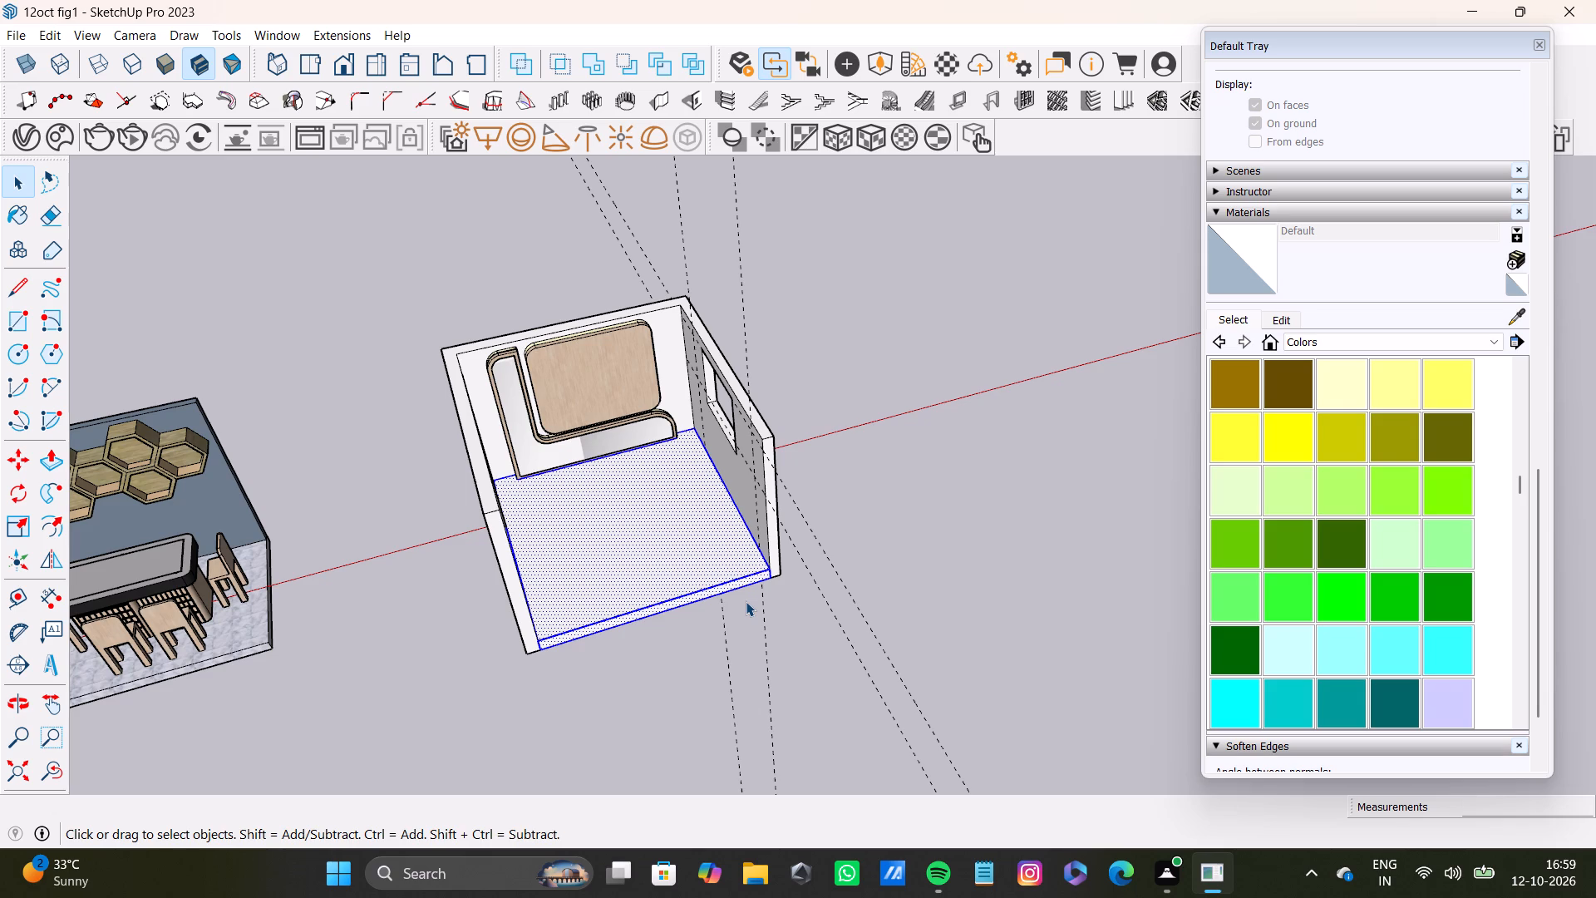
pyautogui.scroll(-8, 711, 592)
pyautogui.keyDown('shift'); pyautogui.moveTo(699, 518); pyautogui.dragTo(579, 416, button='middle'); pyautogui.keyUp('shift')
pyautogui.scroll(11, 570, 417)
pyautogui.moveTo(643, 458); pyautogui.dragTo(583, 280, button='middle')
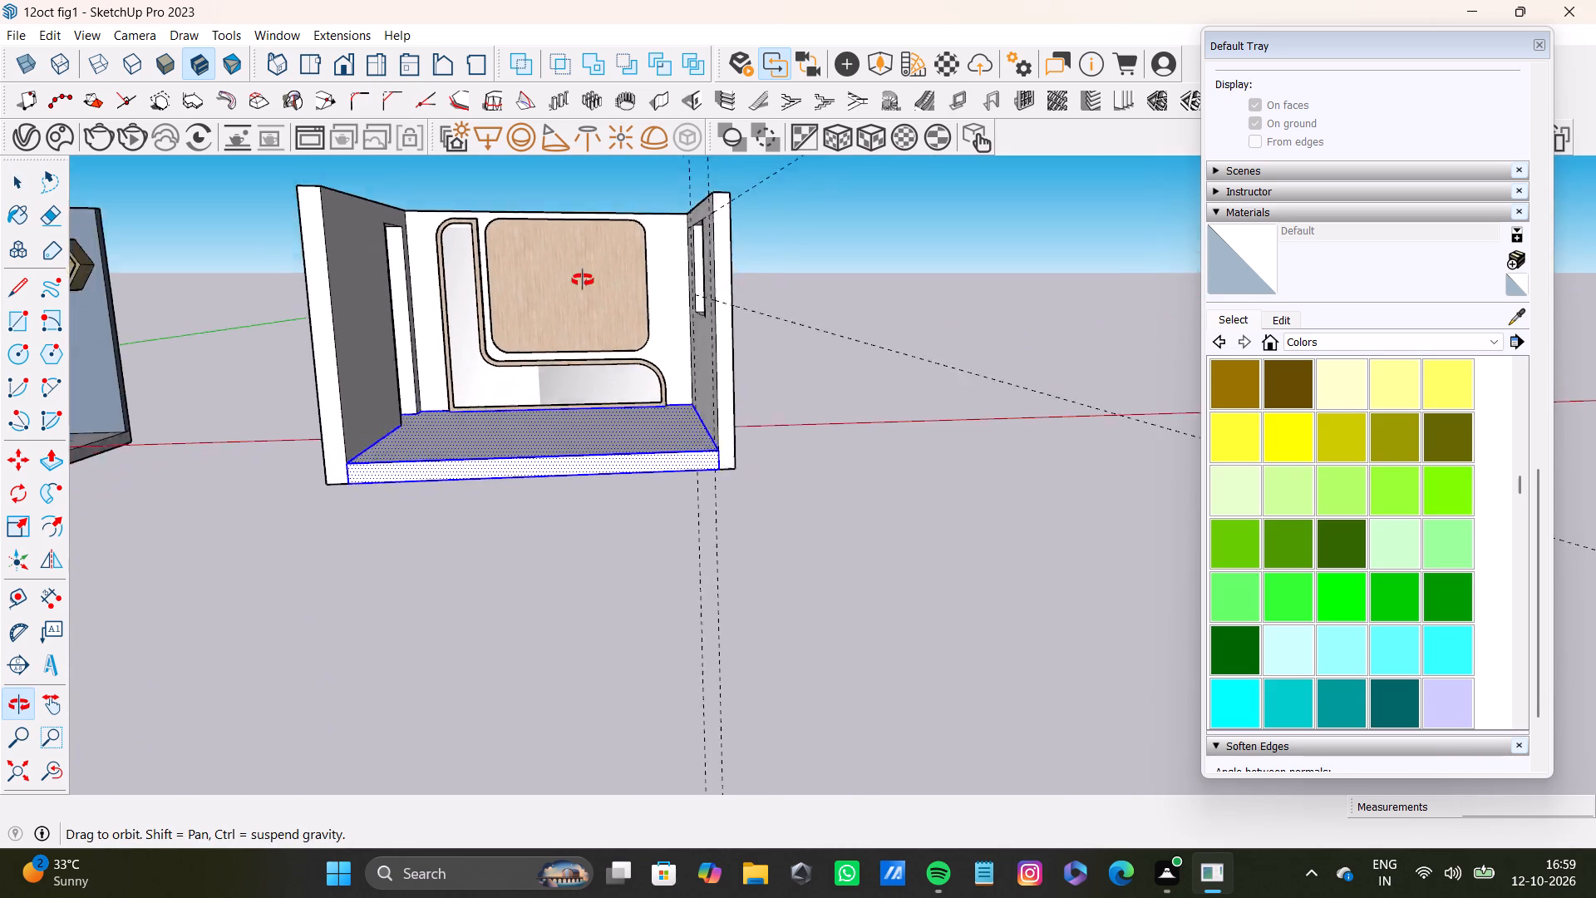
pyautogui.moveTo(583, 280); pyautogui.dragTo(663, 479, button='middle')
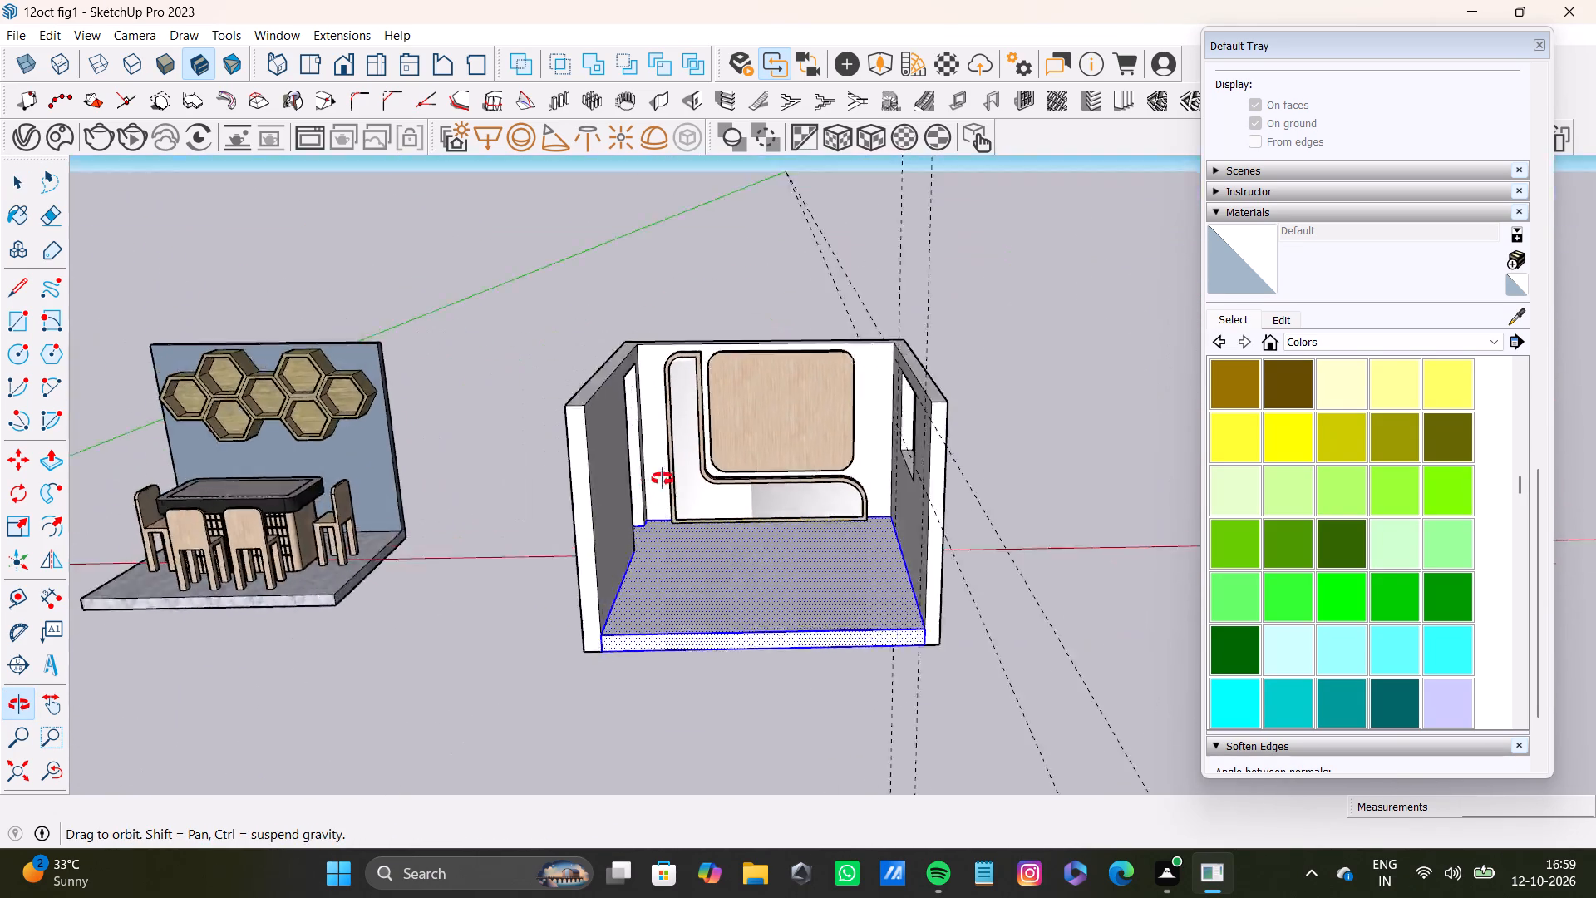
pyautogui.moveTo(663, 479); pyautogui.dragTo(693, 597, button='middle')
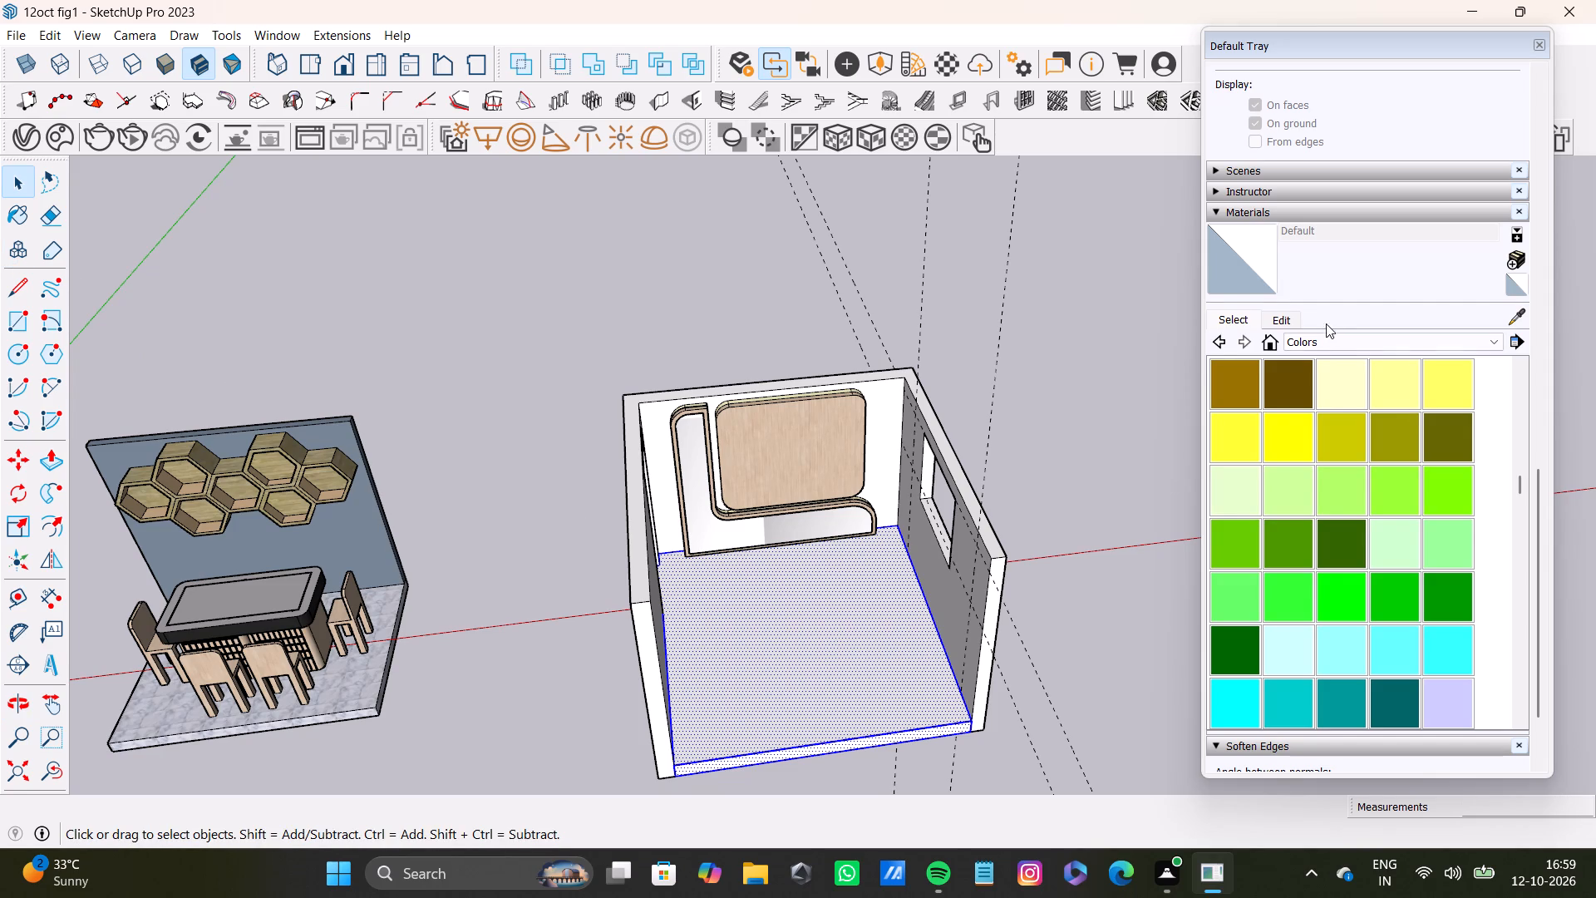
# Open the list of material collections for the selected floor faces.
pyautogui.click(1331, 344)
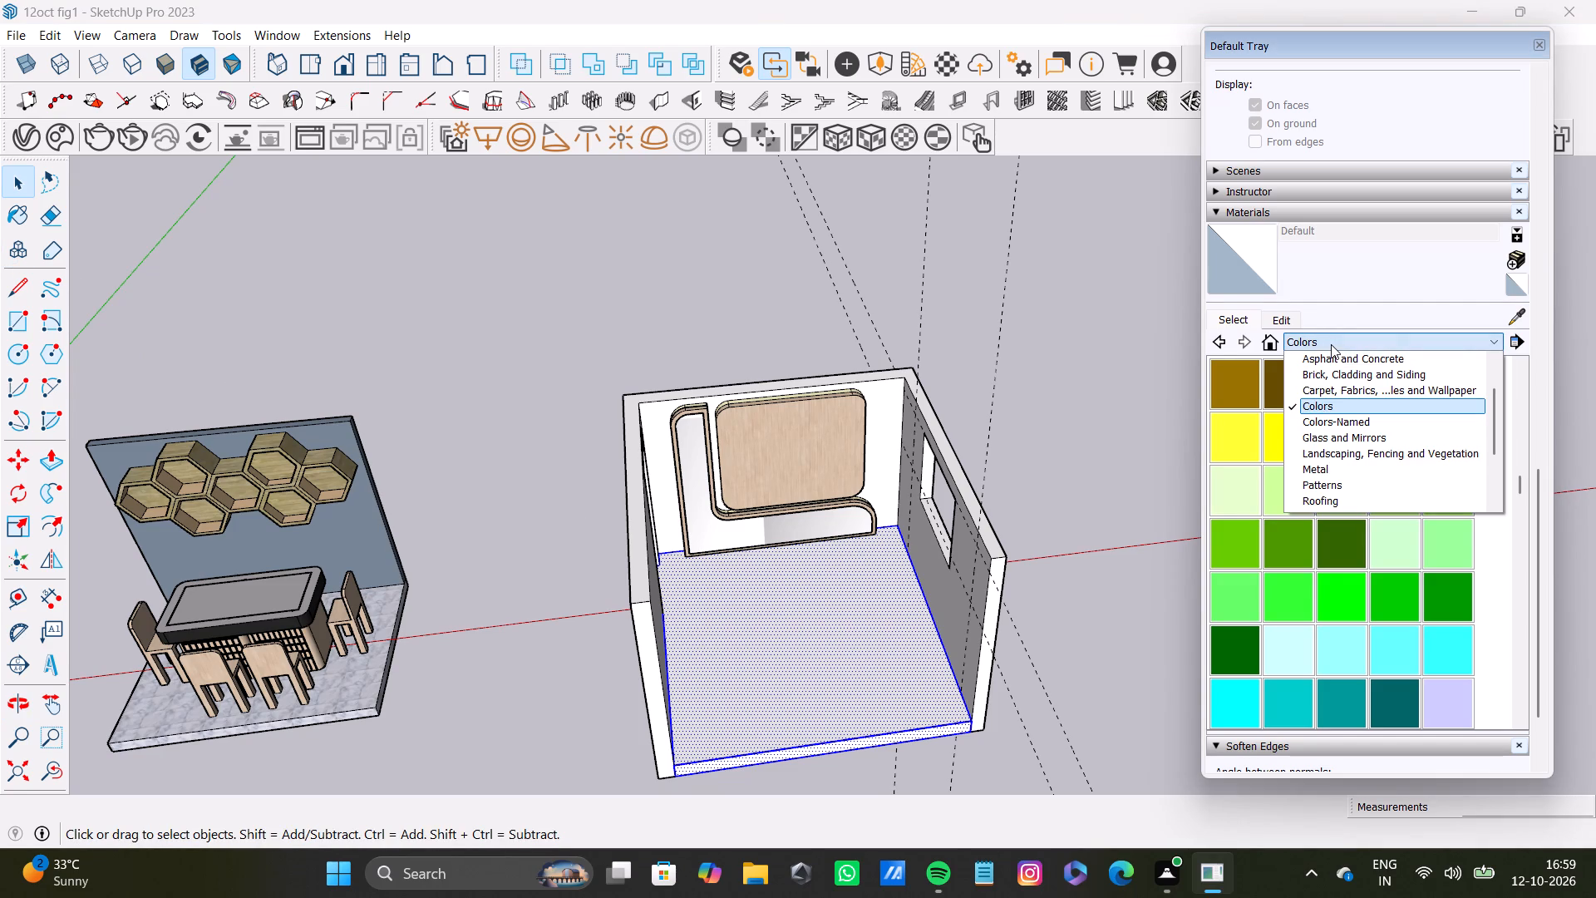
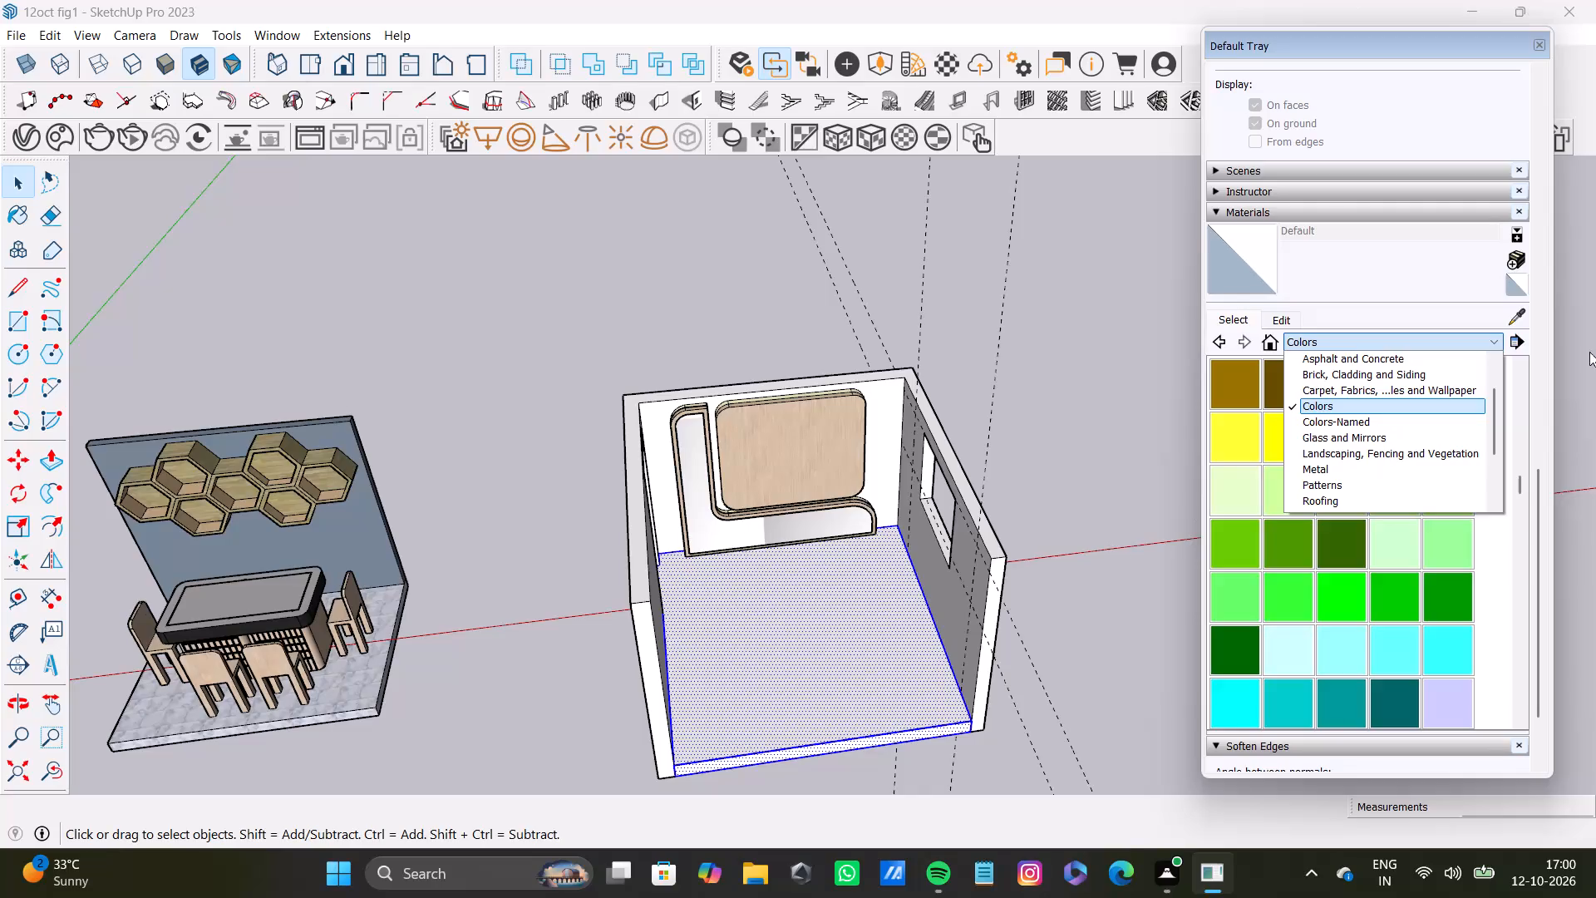
# Try Wood Square Tile 01 from the Tile collection on the selected floor faces, and repaint them with Wood Square Tile 02.
pyautogui.scroll(-3, 1373, 432)
pyautogui.click(1356, 459)
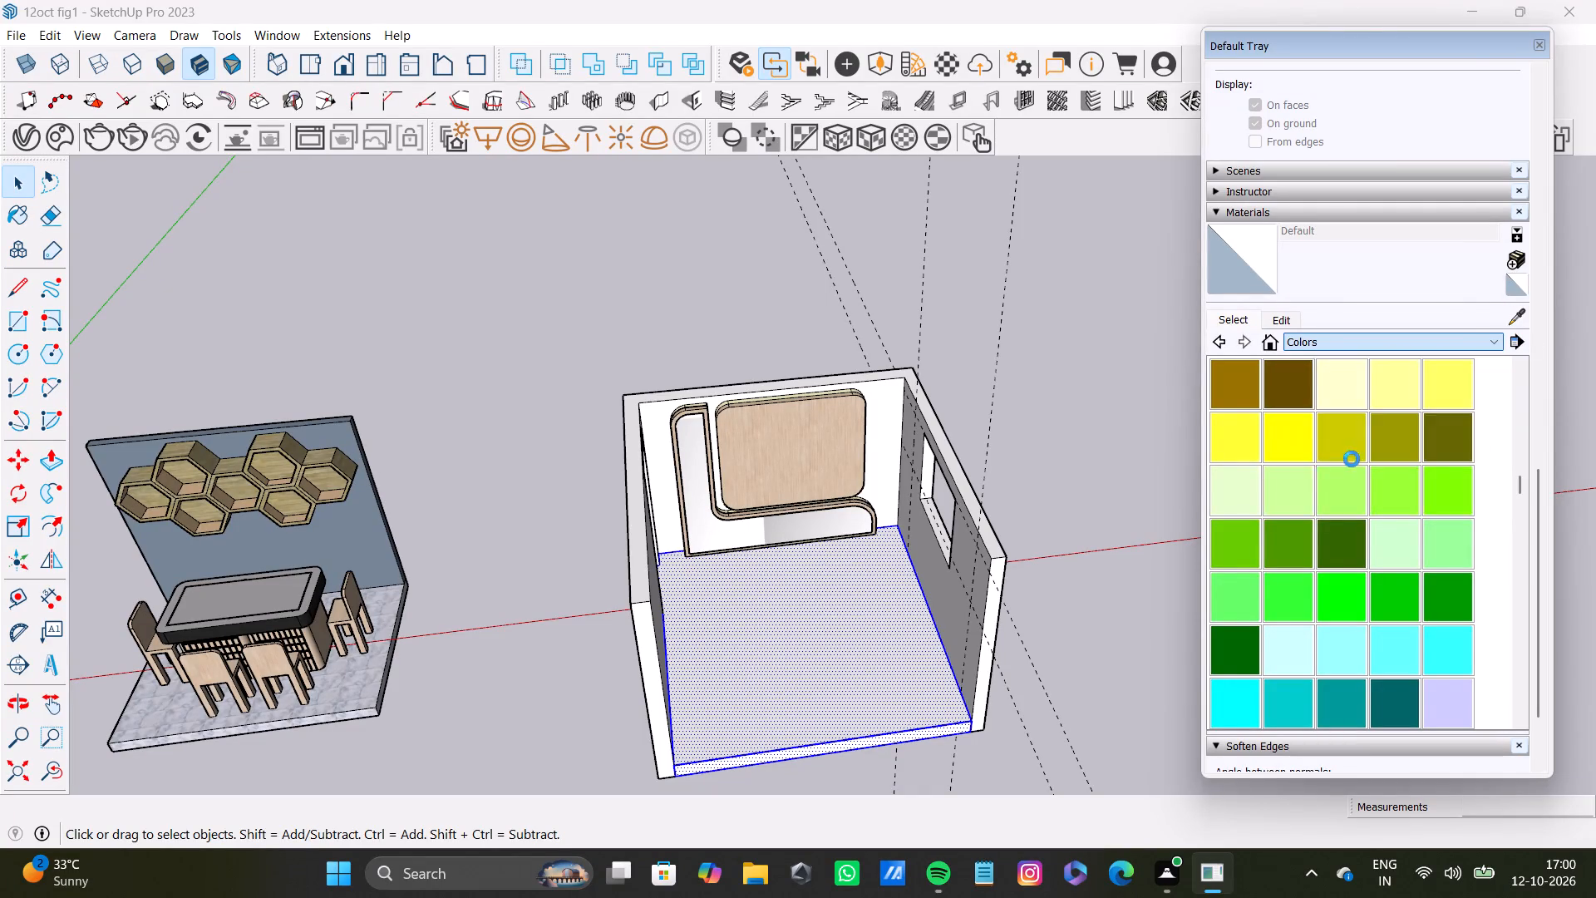
pyautogui.scroll(-8, 1316, 459)
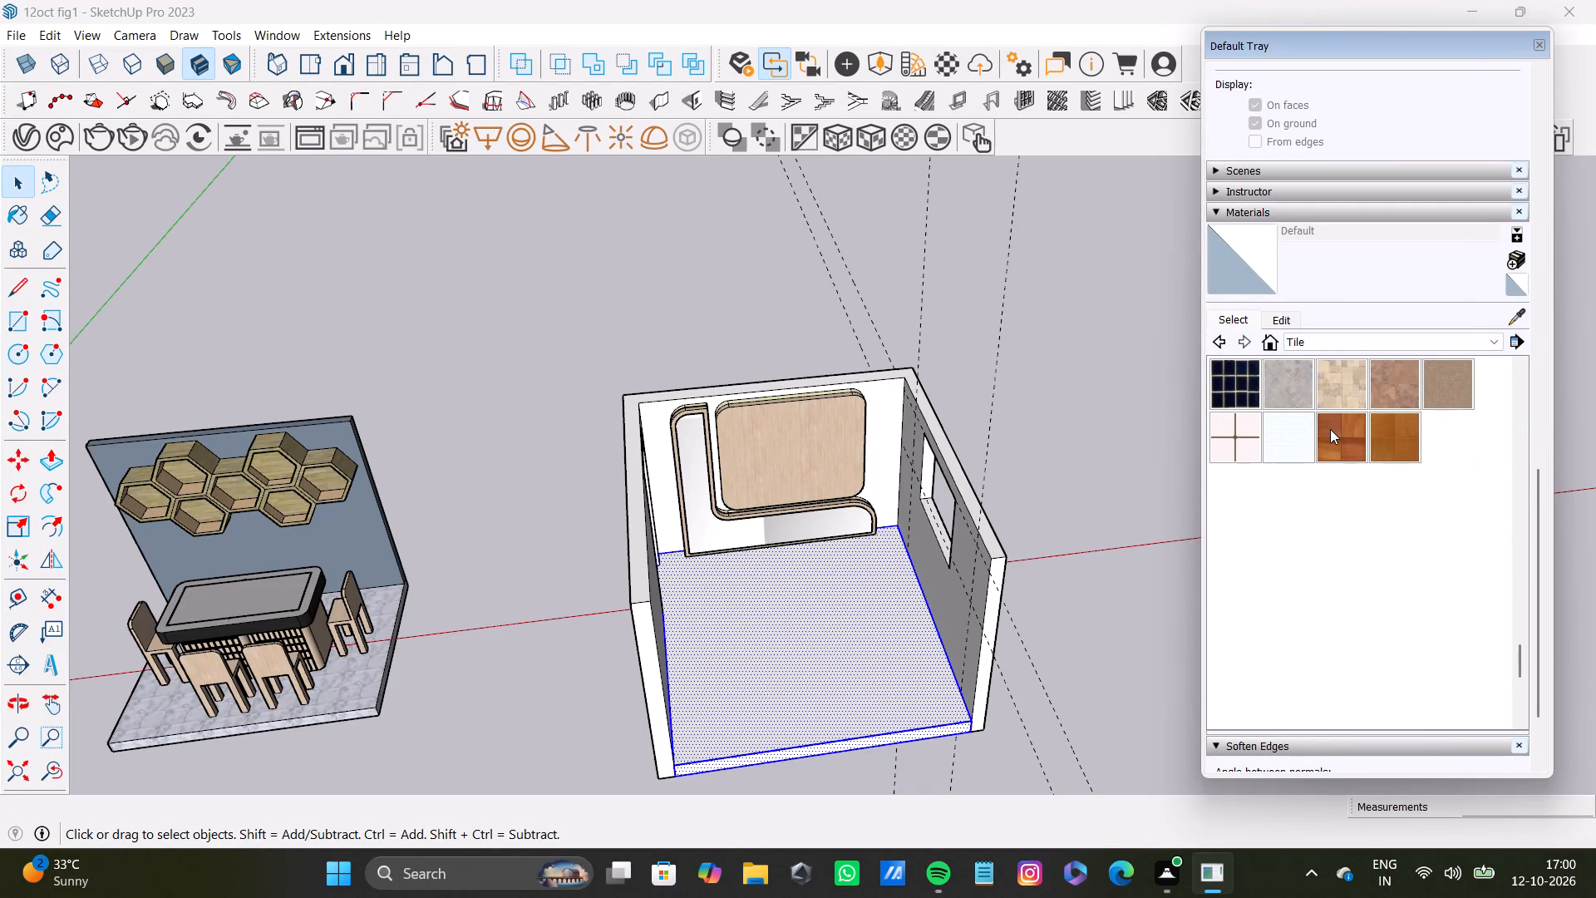
pyautogui.click(1332, 430)
pyautogui.click(809, 743)
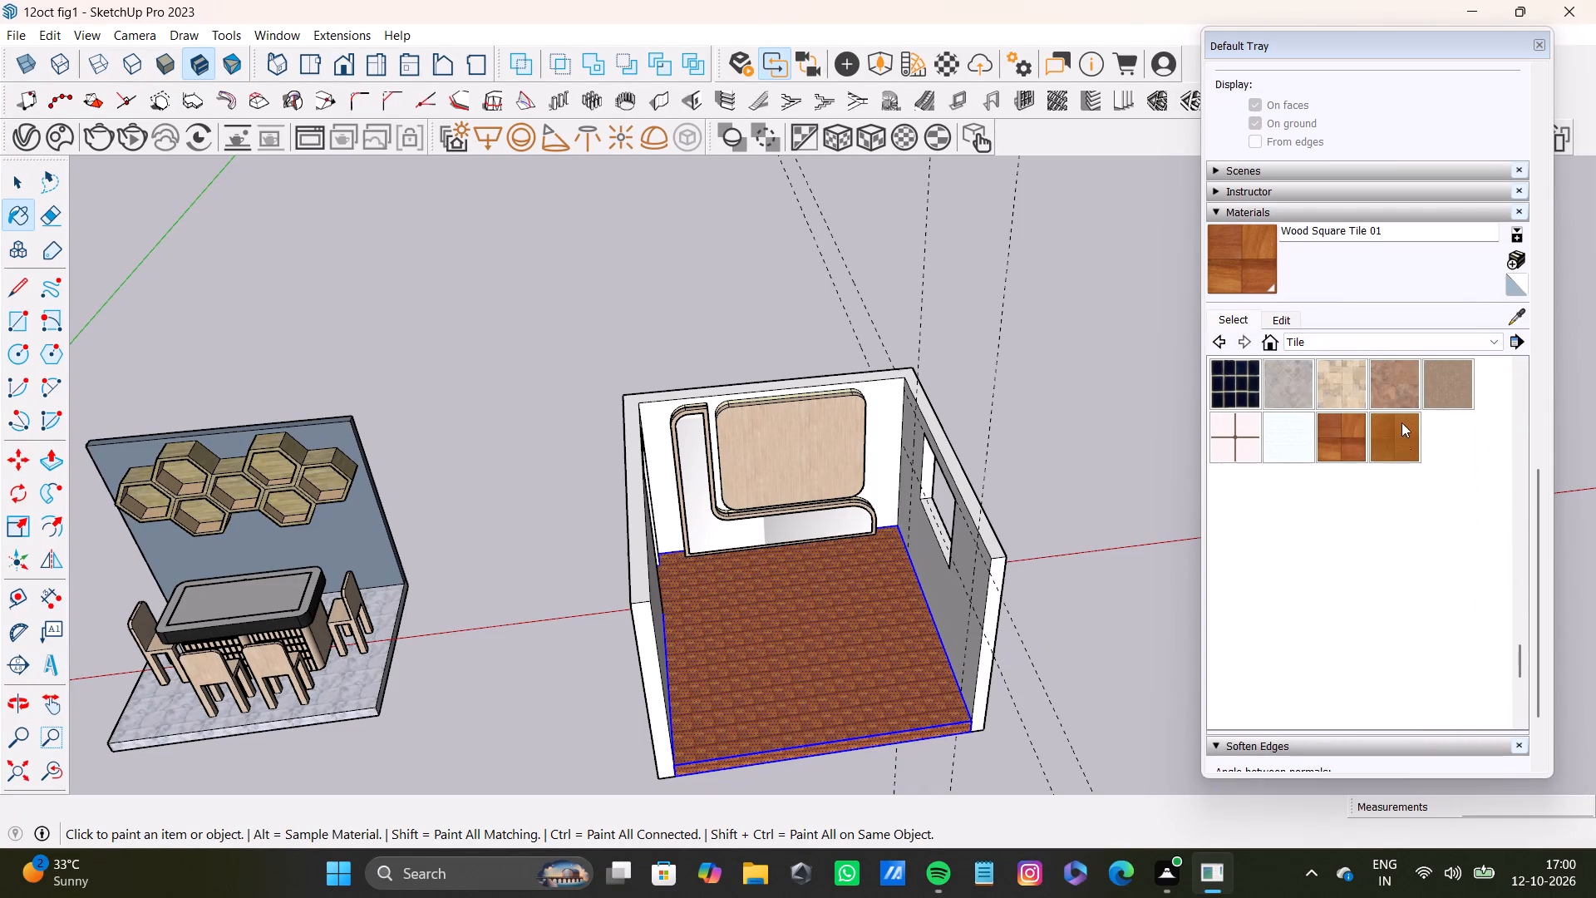
pyautogui.click(1406, 444)
pyautogui.click(745, 644)
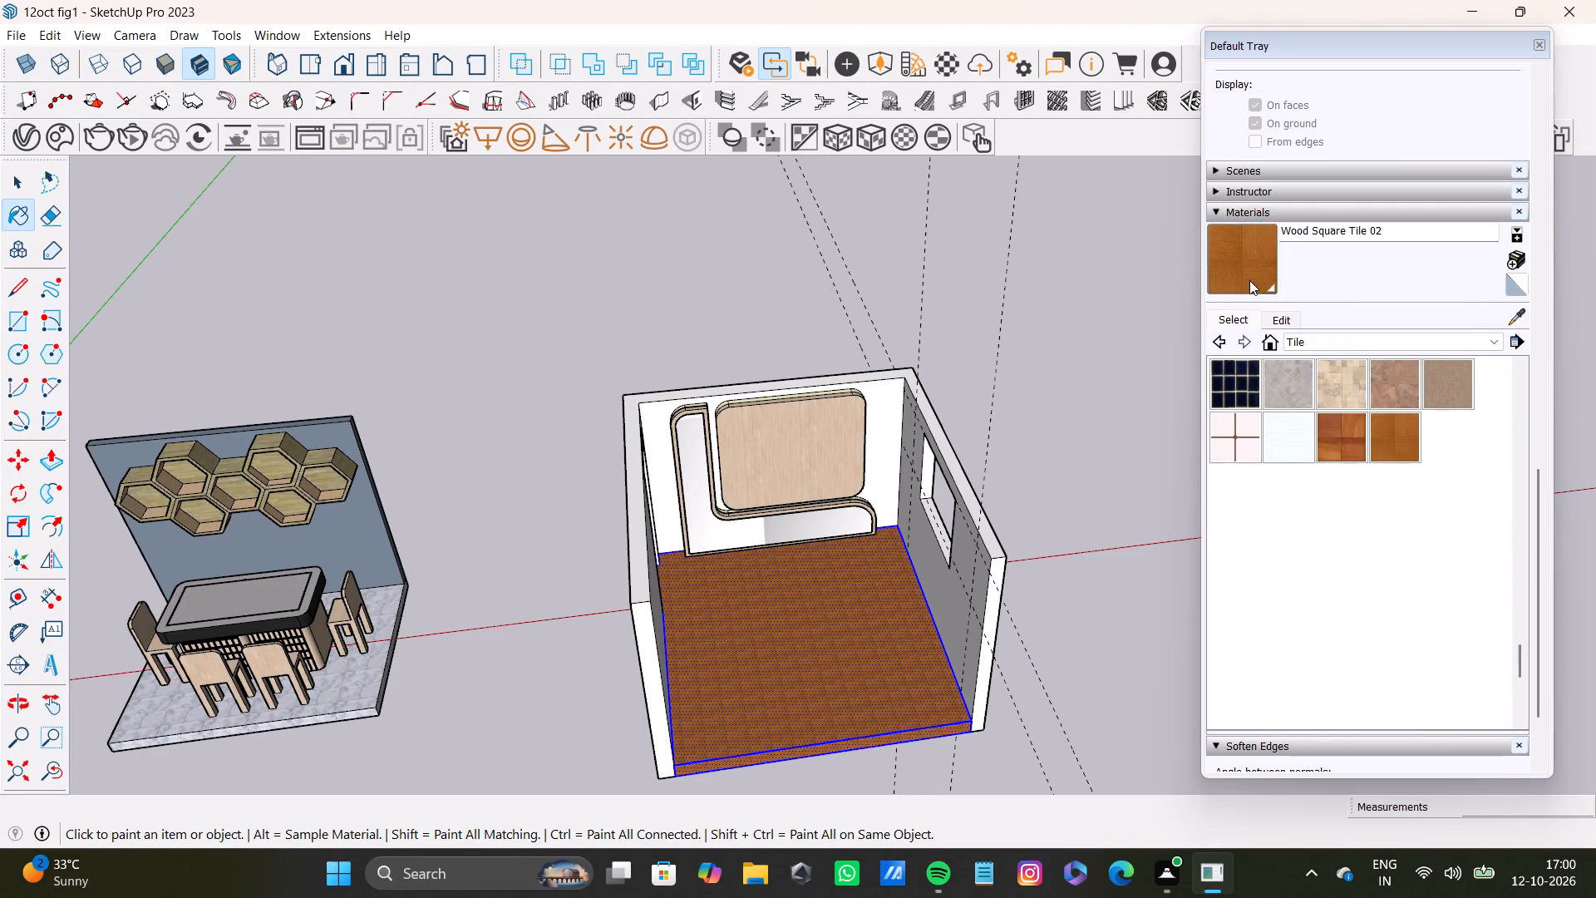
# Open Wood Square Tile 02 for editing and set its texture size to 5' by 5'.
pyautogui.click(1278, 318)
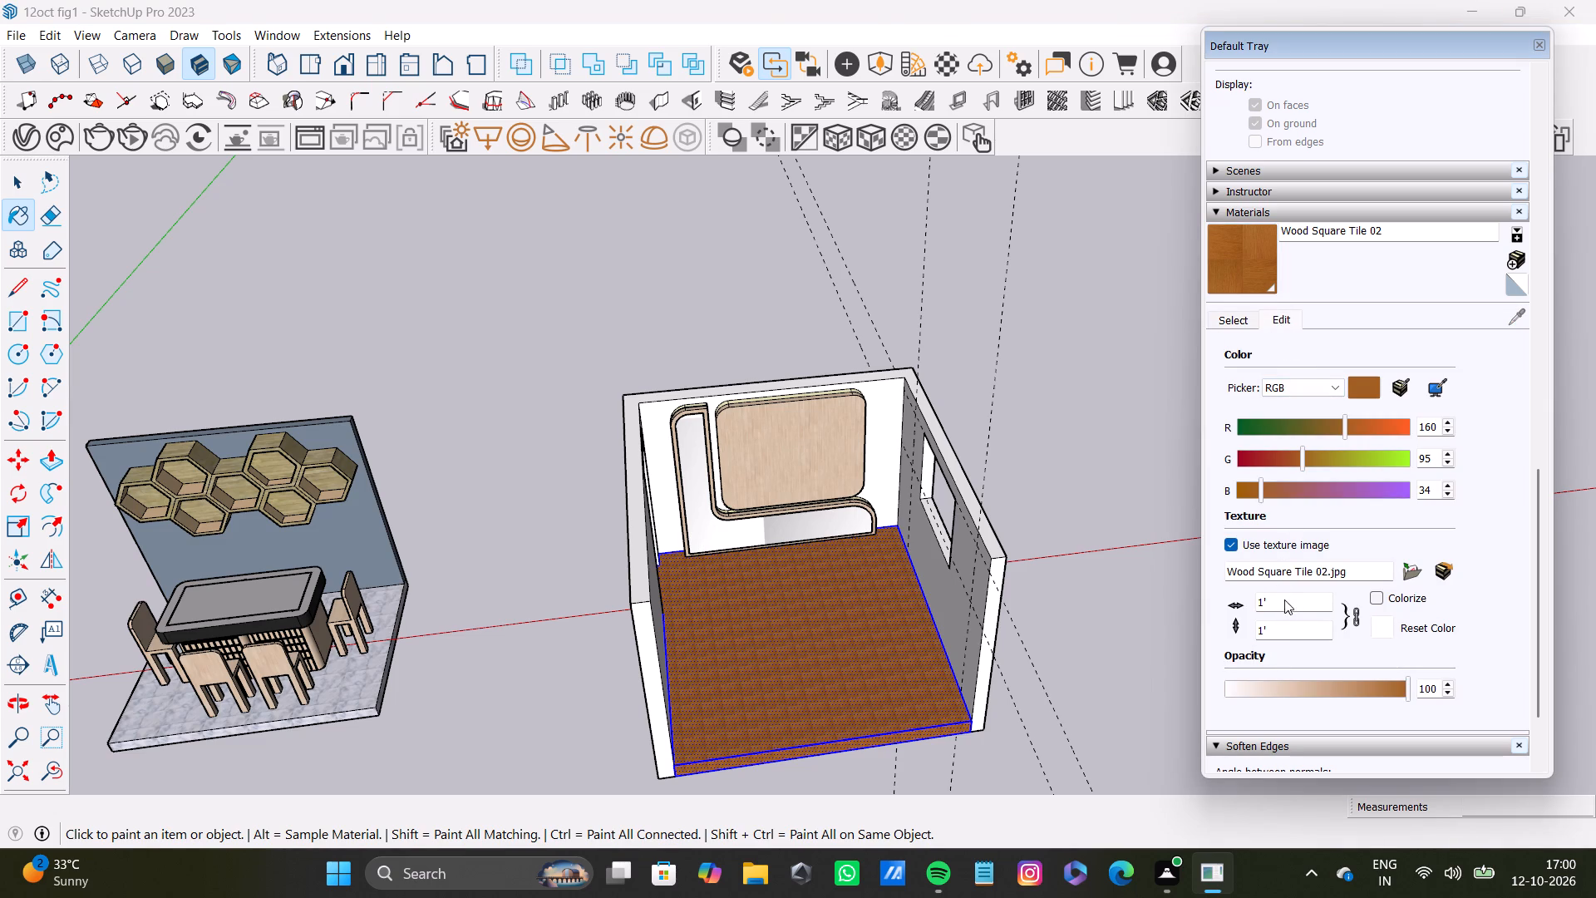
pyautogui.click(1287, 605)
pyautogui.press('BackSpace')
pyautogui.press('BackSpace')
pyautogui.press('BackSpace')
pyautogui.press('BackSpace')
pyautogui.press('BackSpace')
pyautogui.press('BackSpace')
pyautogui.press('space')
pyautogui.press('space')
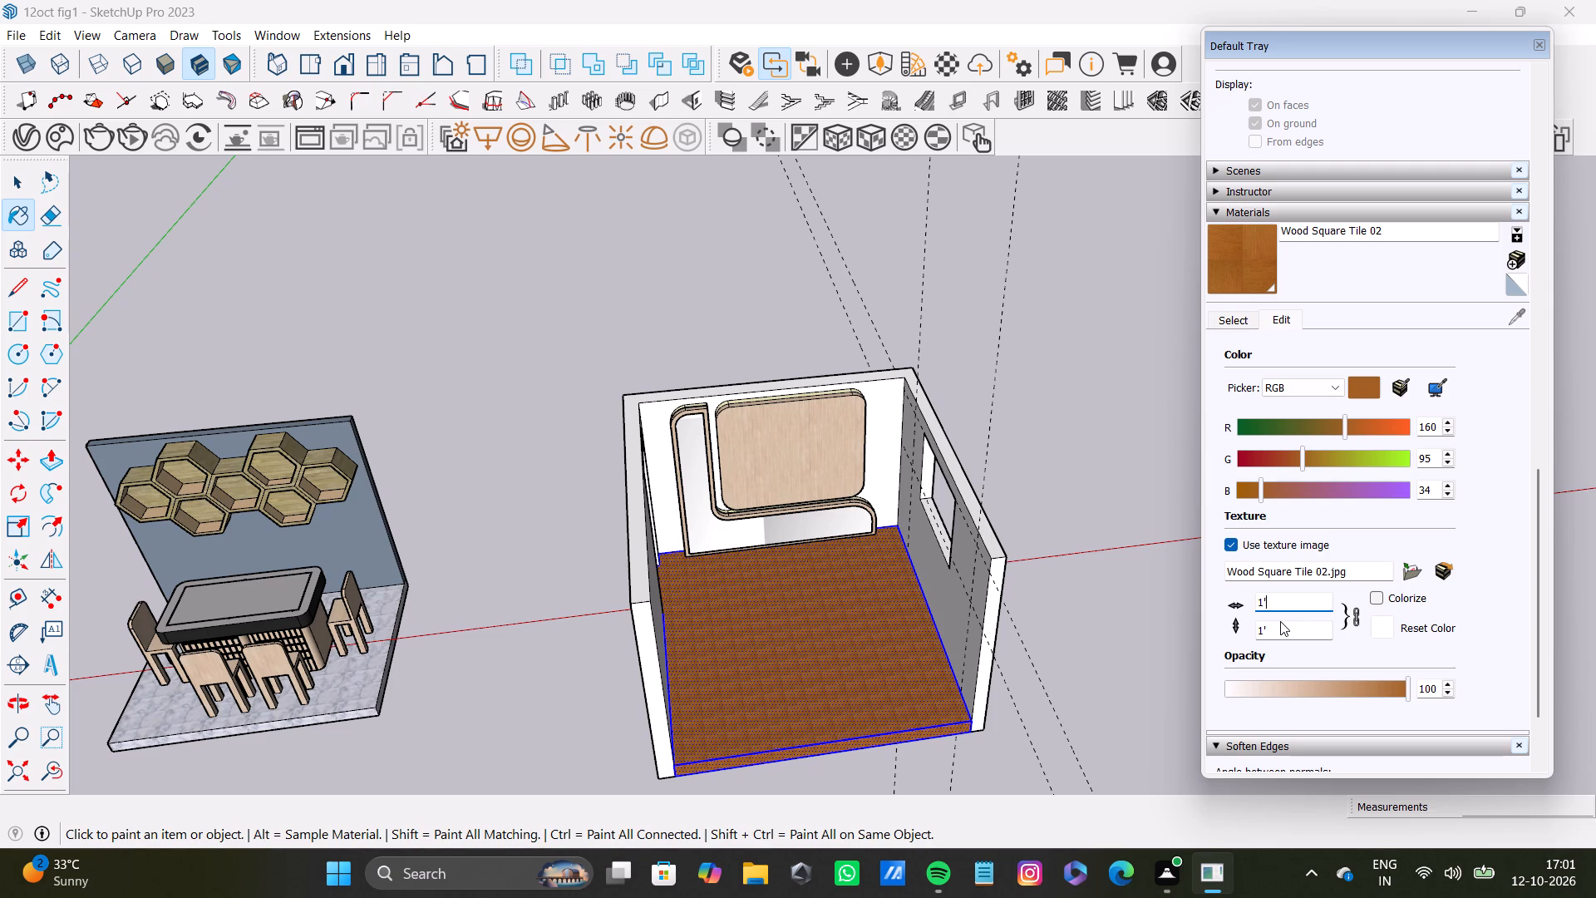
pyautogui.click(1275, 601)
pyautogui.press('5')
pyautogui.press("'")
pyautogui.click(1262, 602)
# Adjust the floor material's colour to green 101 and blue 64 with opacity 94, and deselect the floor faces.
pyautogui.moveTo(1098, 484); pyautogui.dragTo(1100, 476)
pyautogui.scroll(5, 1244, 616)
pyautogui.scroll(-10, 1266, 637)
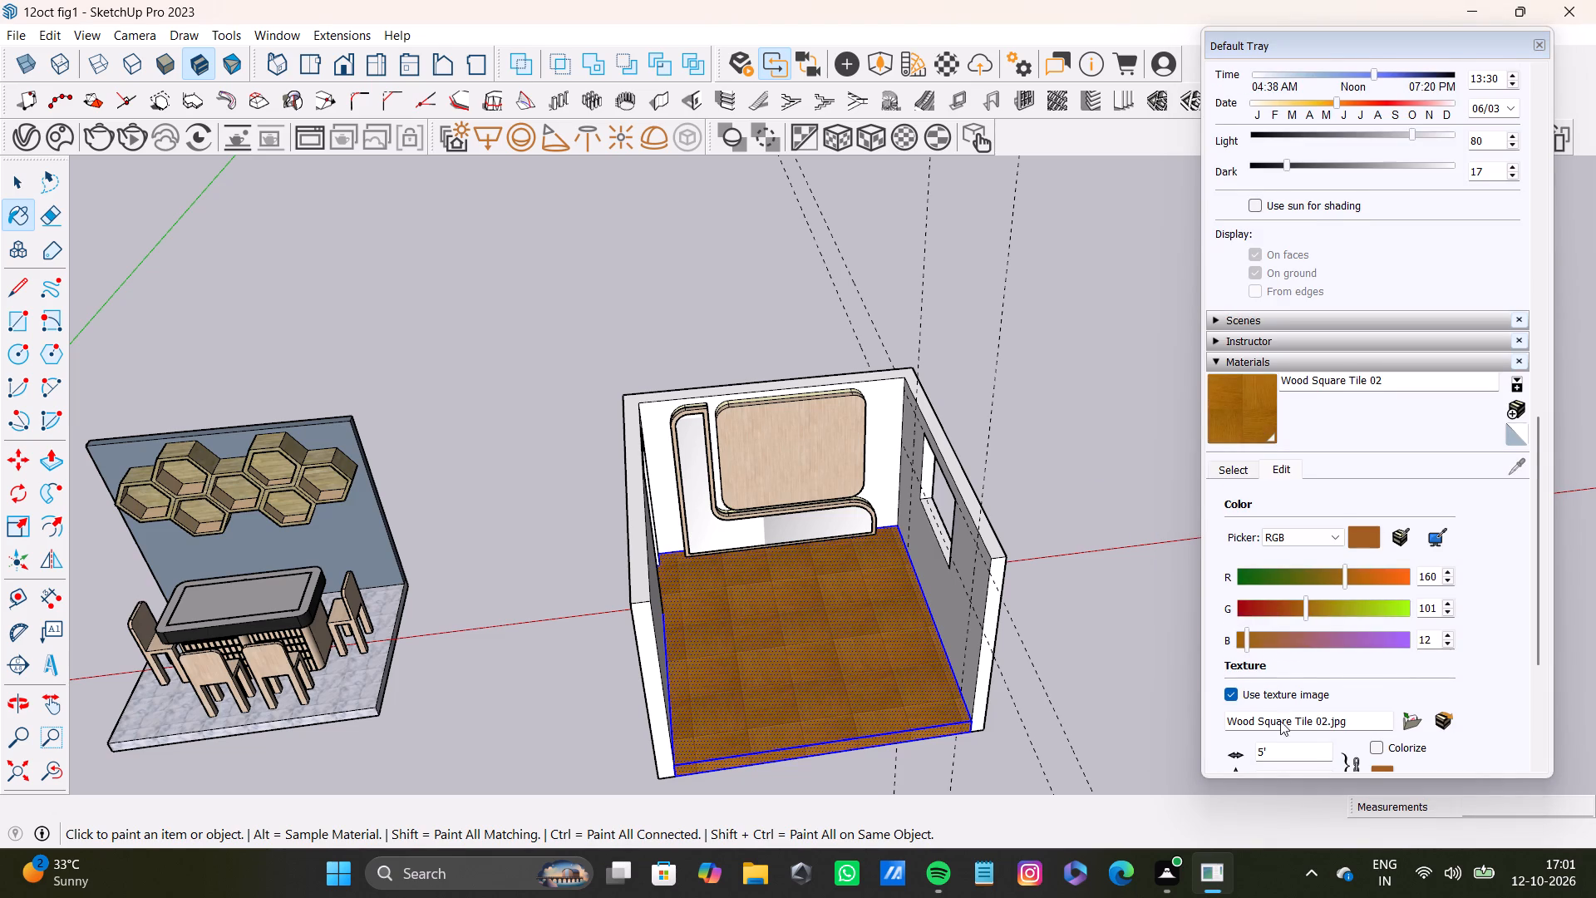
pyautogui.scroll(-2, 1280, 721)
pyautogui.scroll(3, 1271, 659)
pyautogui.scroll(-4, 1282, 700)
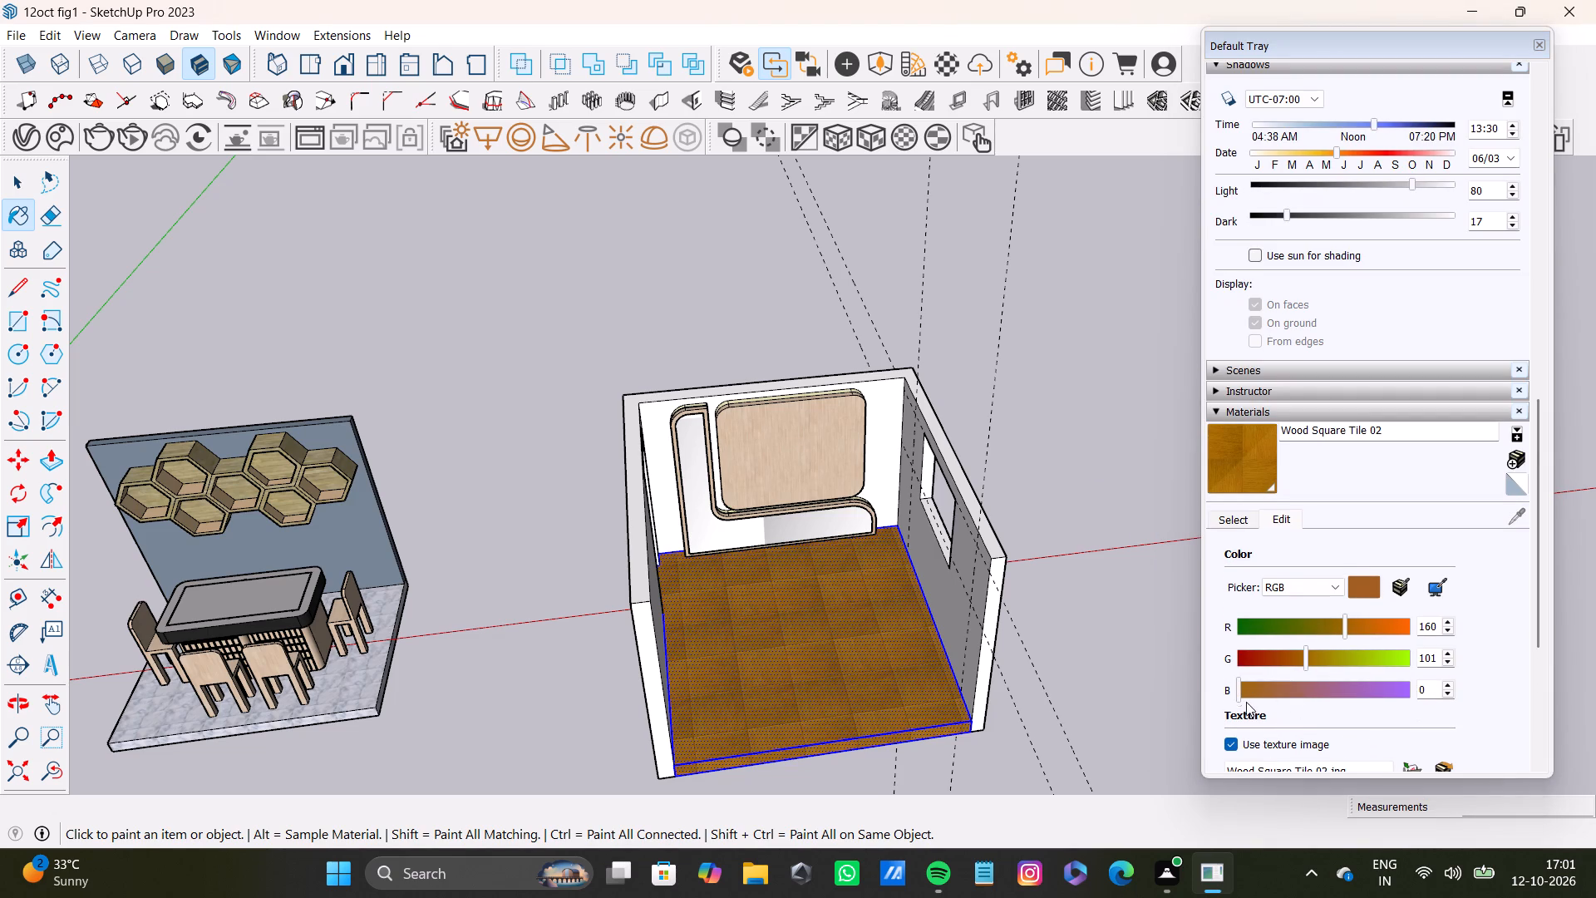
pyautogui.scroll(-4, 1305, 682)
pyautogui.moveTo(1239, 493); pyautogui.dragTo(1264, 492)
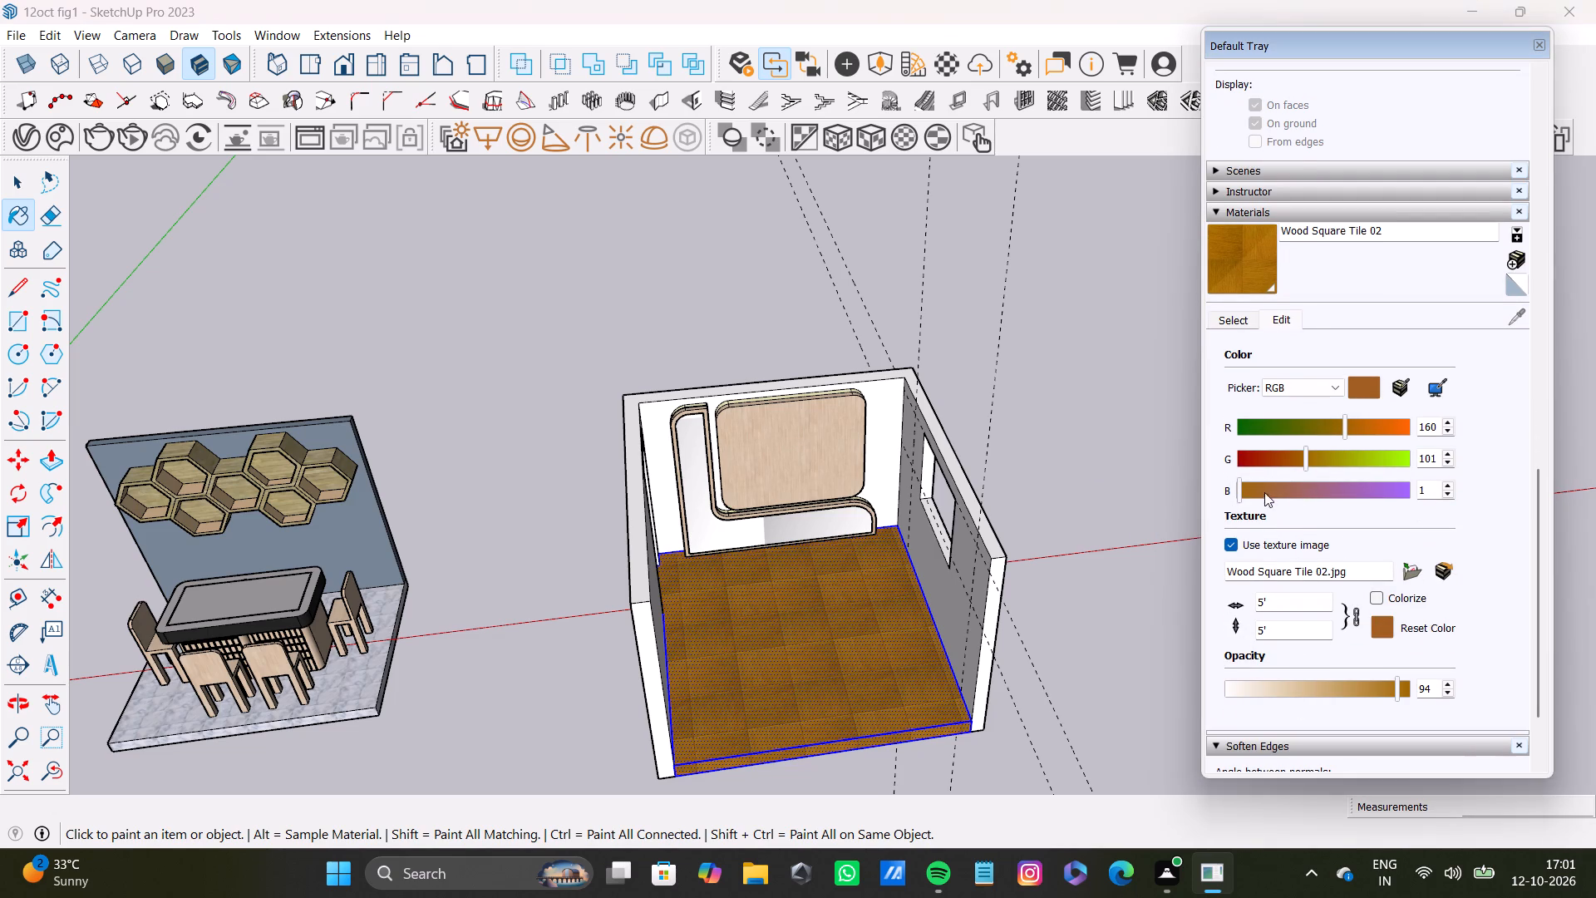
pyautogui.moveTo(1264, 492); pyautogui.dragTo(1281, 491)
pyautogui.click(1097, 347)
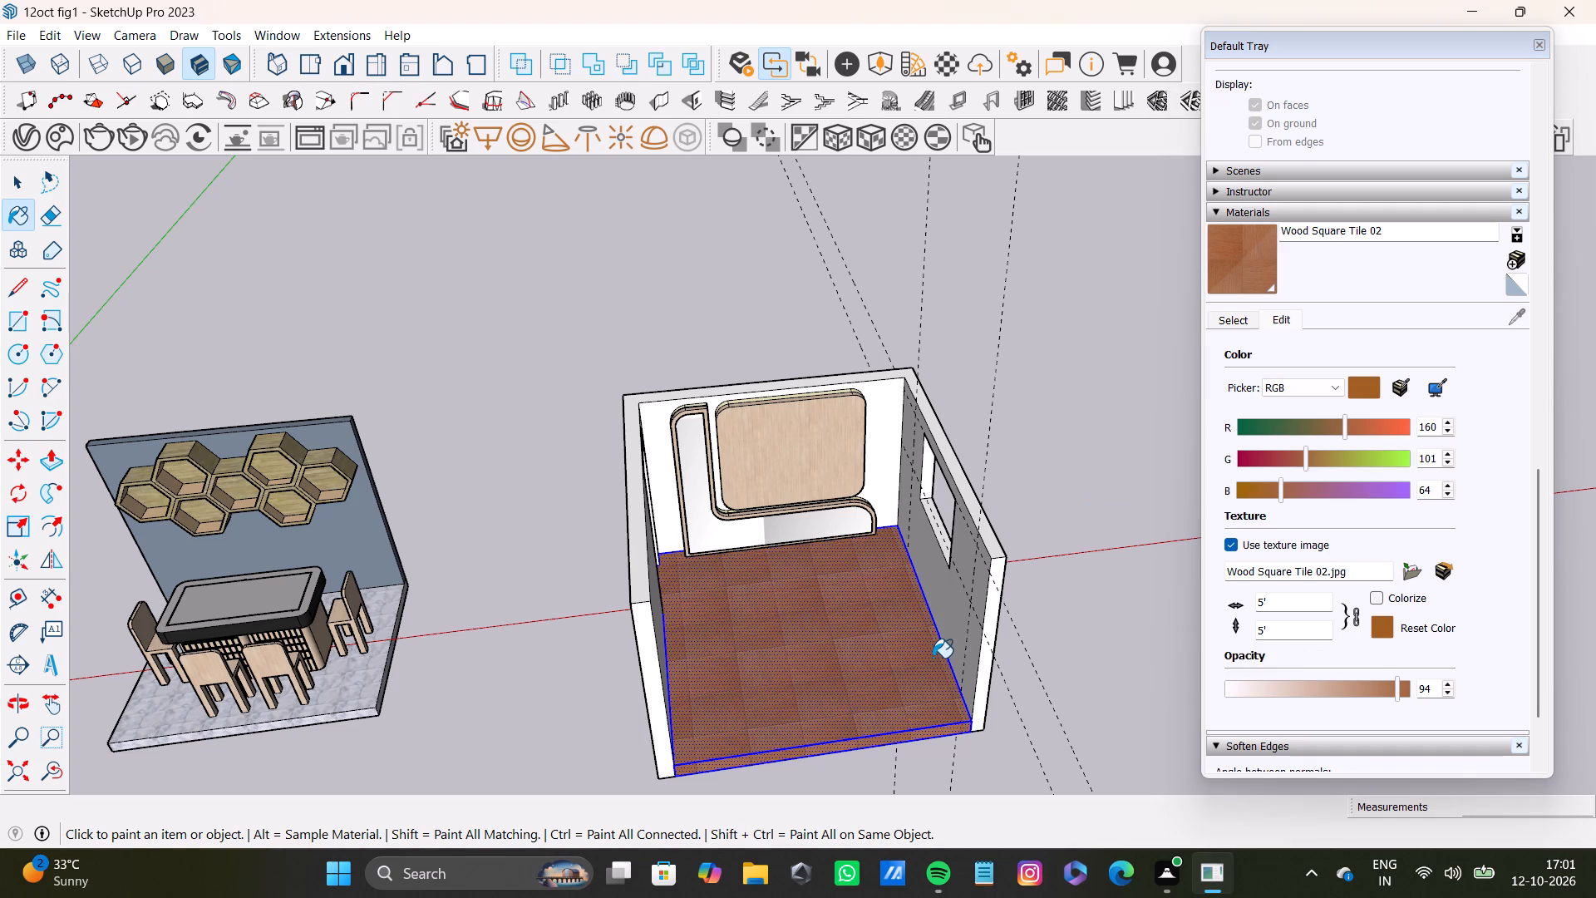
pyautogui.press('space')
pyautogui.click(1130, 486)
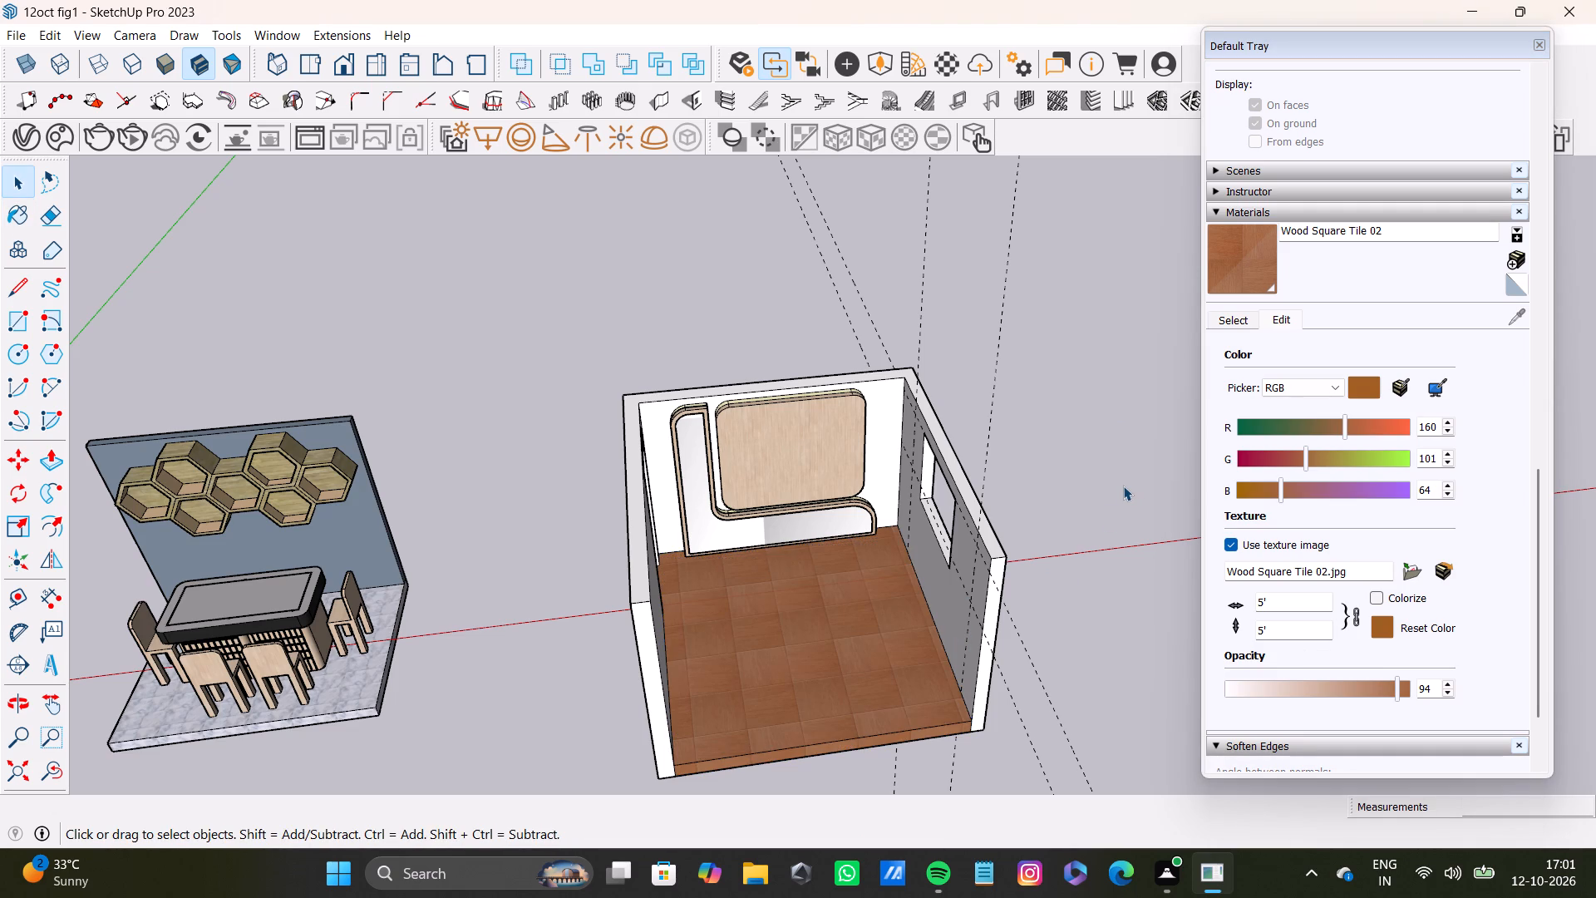
# Lower the opacity of the floor's Wood Square Tile 02 material to 73, judging it from the room's open front.
pyautogui.scroll(-4, 938, 597)
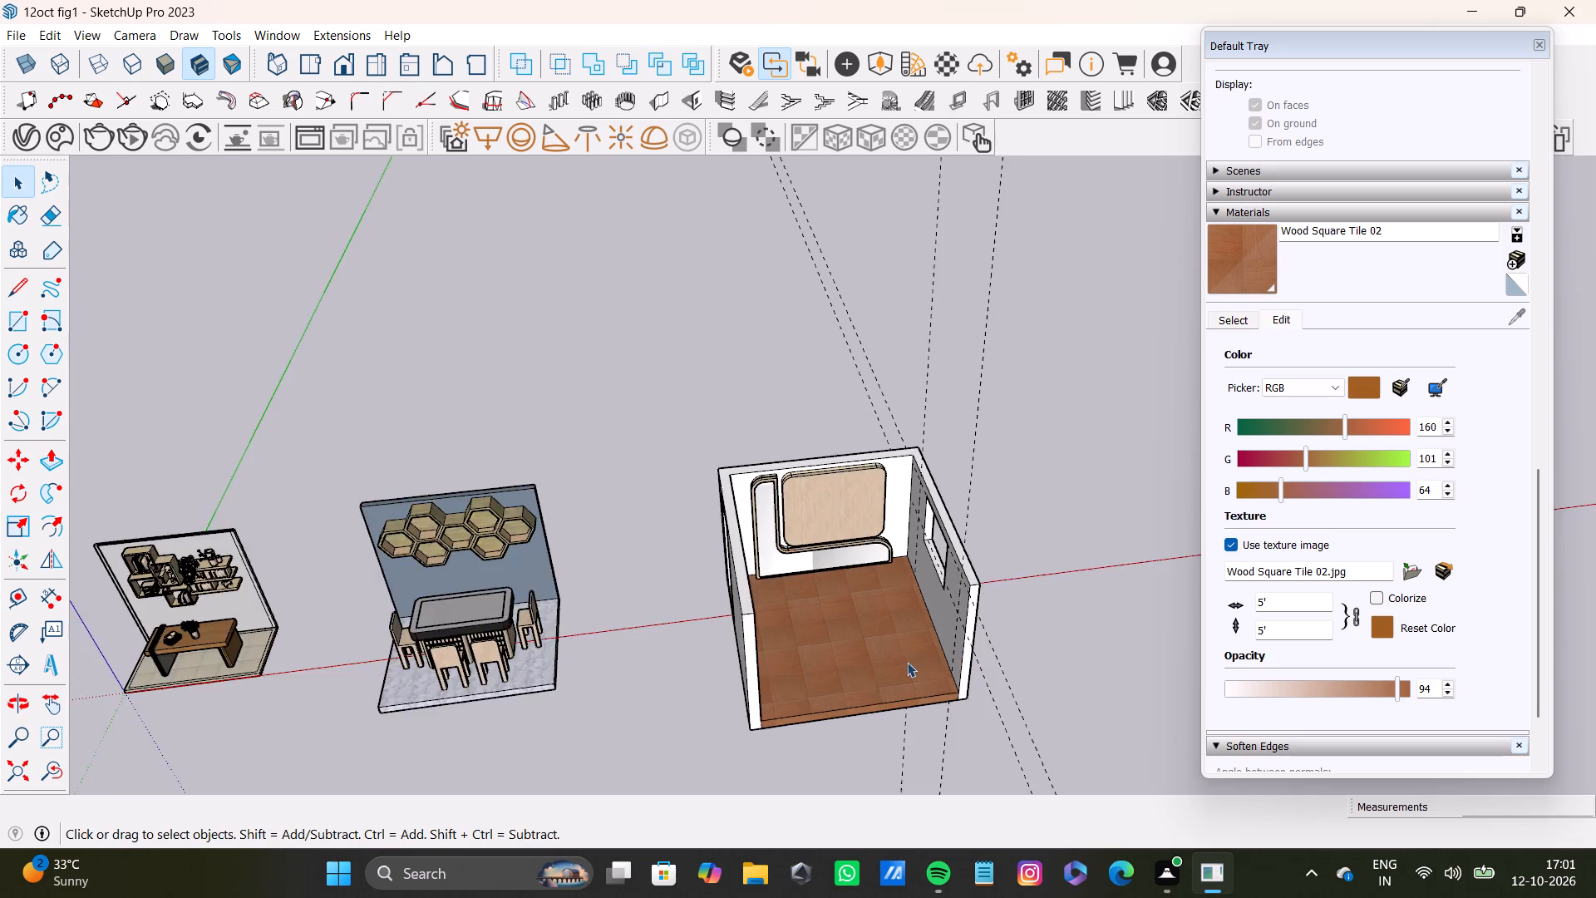
pyautogui.scroll(-3, 907, 662)
pyautogui.scroll(1, 899, 670)
pyautogui.moveTo(899, 670); pyautogui.dragTo(760, 683, button='middle')
pyautogui.scroll(9, 820, 654)
pyautogui.moveTo(825, 636); pyautogui.dragTo(885, 536, button='middle')
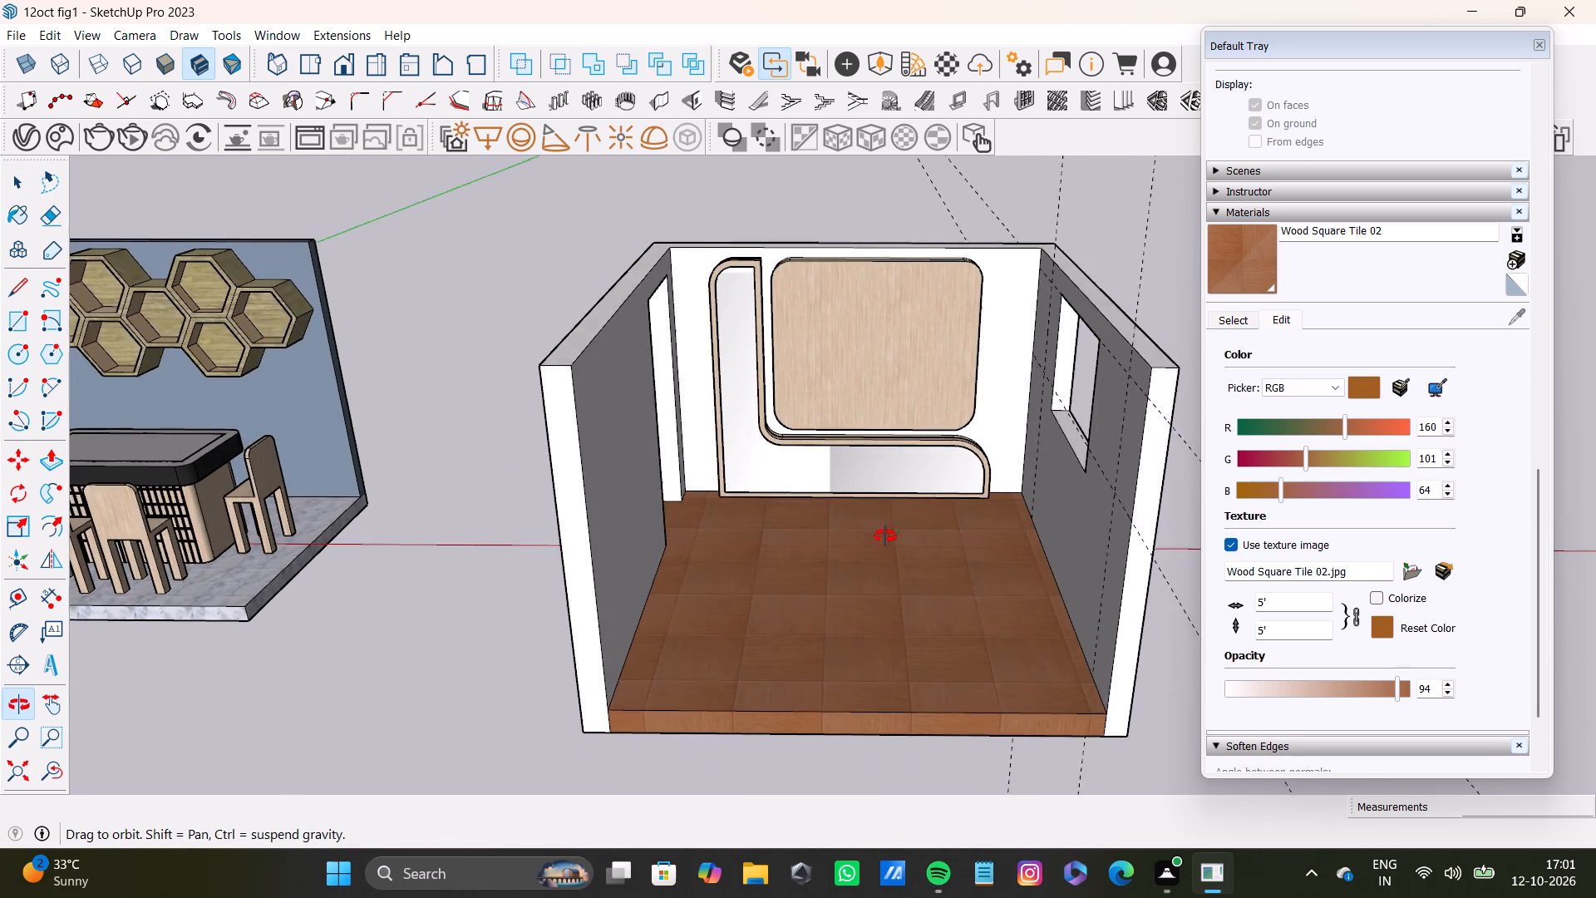
pyautogui.moveTo(885, 536); pyautogui.dragTo(857, 489, button='middle')
pyautogui.moveTo(1392, 696); pyautogui.dragTo(1338, 690)
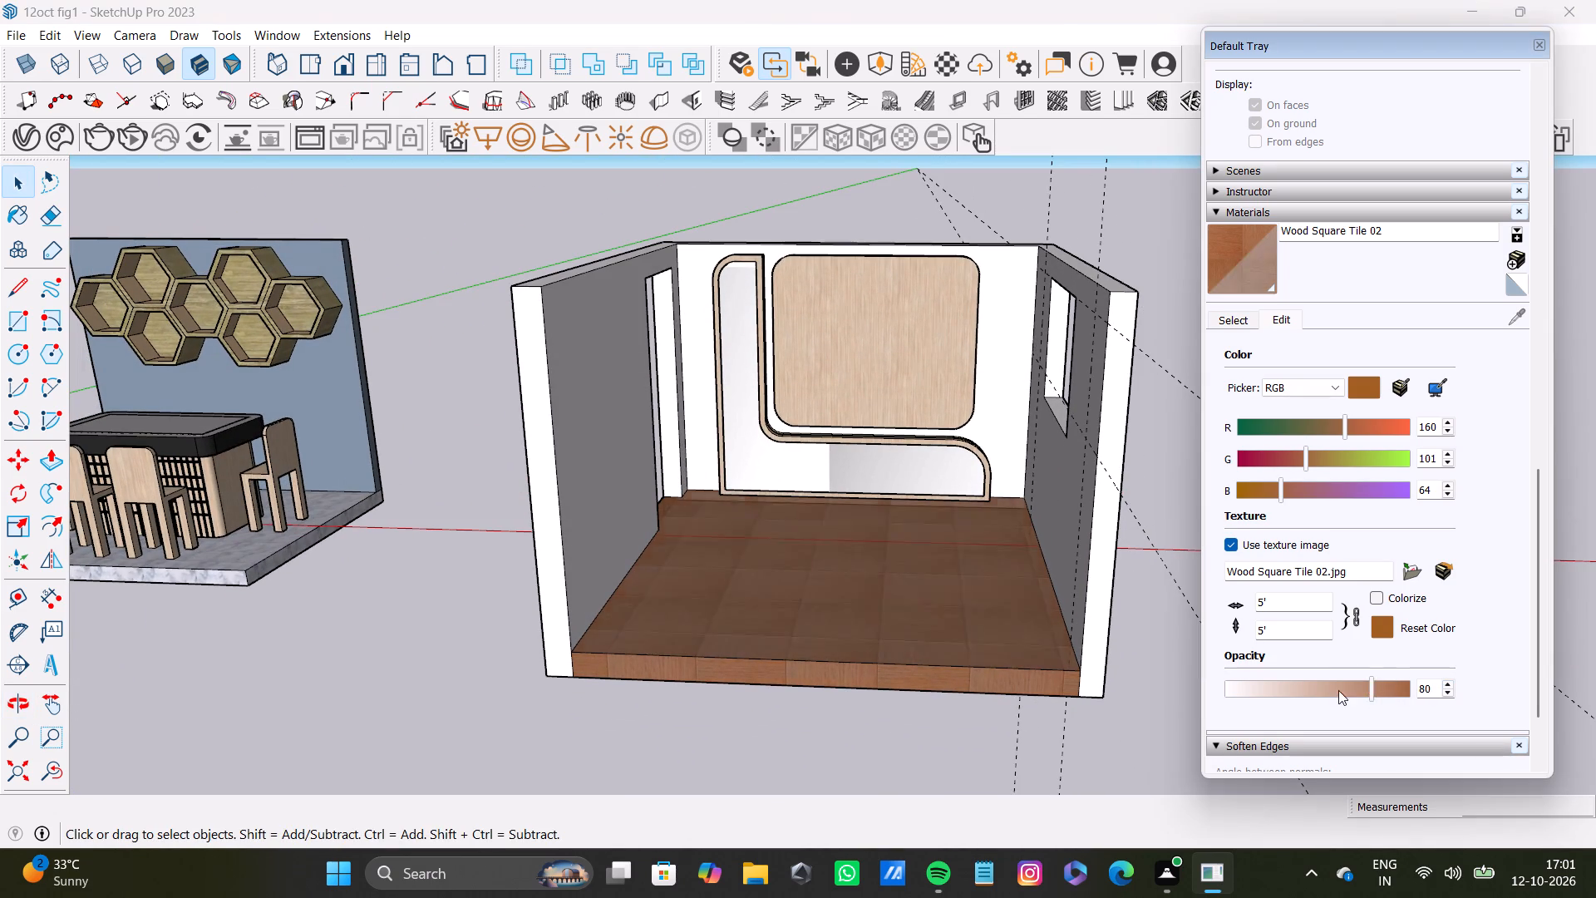
pyautogui.moveTo(1338, 690); pyautogui.dragTo(1359, 698)
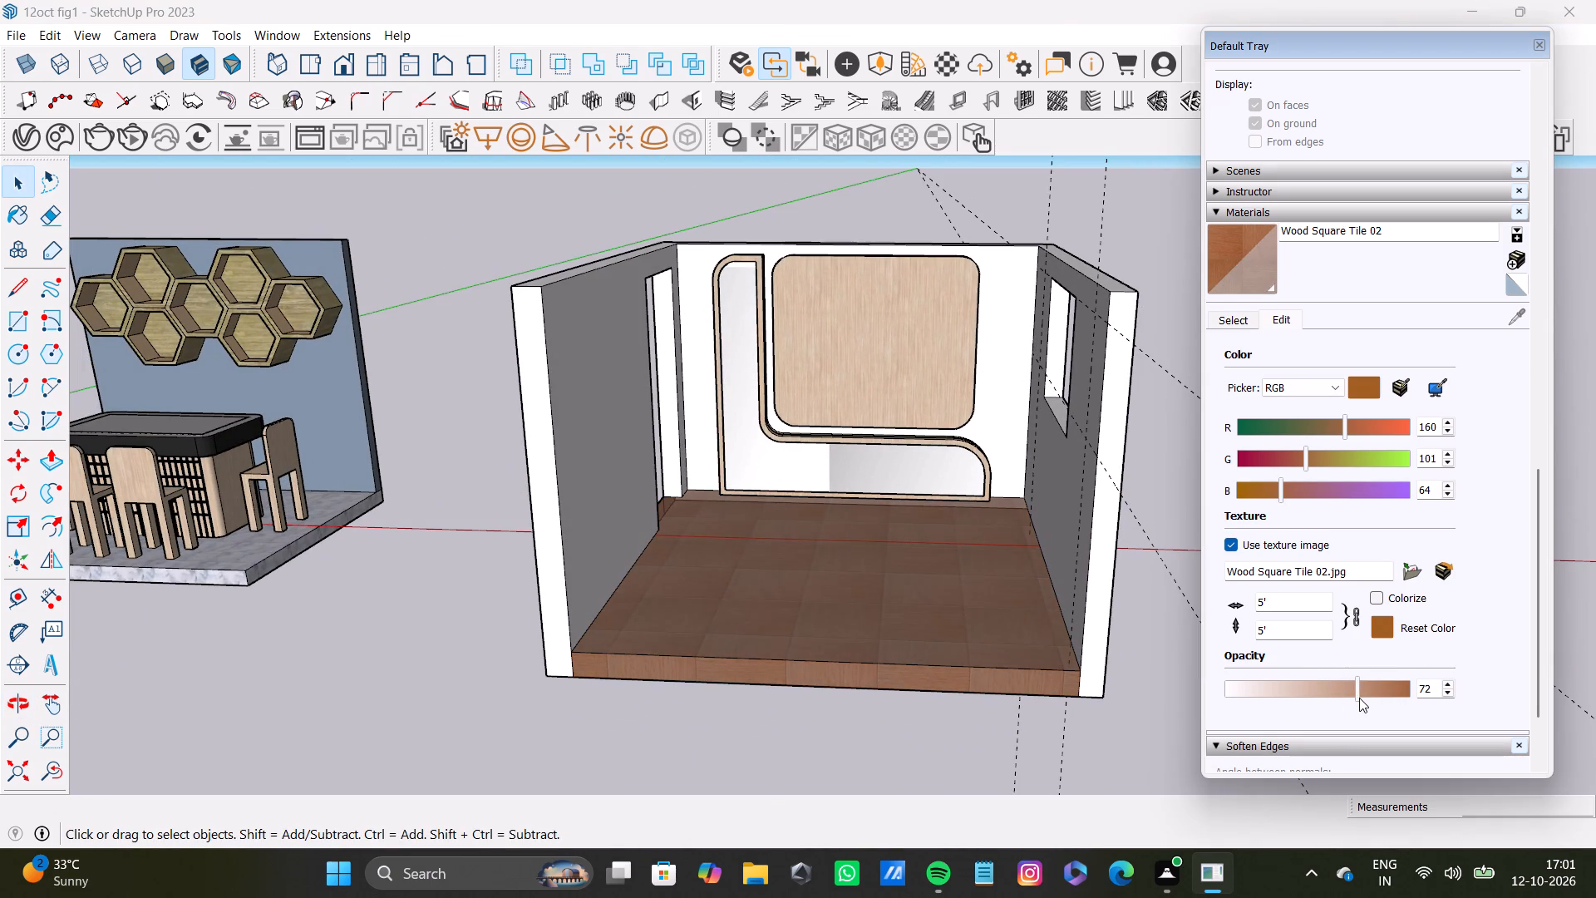
pyautogui.moveTo(1359, 698); pyautogui.dragTo(1357, 698)
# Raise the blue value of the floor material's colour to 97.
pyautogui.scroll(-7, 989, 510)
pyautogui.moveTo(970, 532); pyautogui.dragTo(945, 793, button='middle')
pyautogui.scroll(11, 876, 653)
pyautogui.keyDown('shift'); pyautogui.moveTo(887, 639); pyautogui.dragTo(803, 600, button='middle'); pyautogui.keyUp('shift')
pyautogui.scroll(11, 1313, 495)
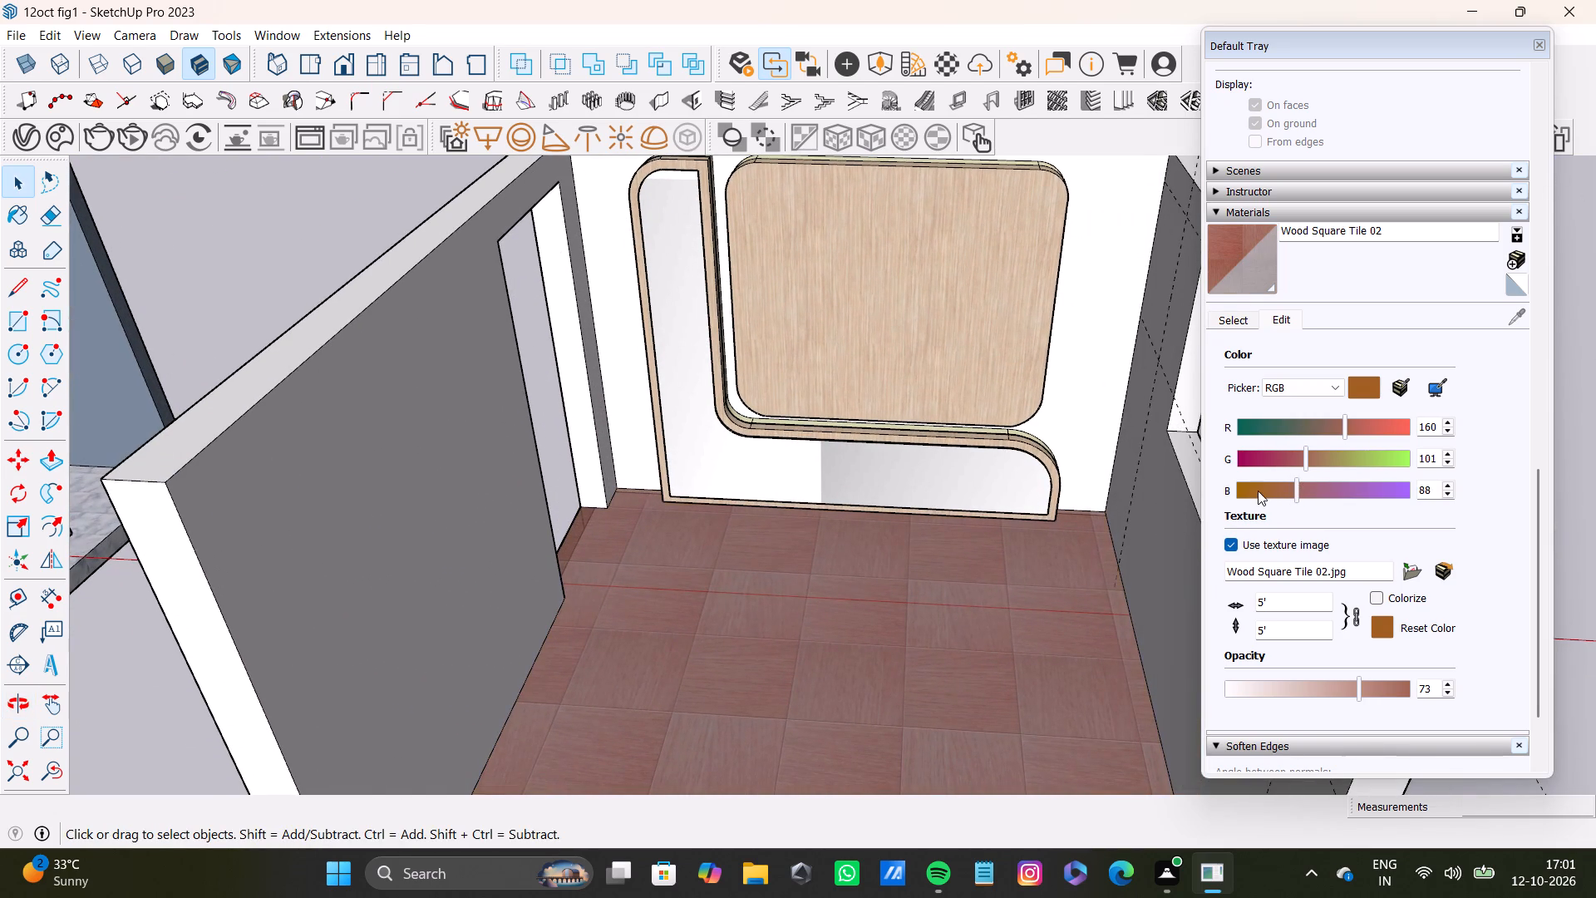
# Set the texture size of the floor's Wood Square Tile 02 material to 7' by 7'.
pyautogui.moveTo(1278, 599); pyautogui.dragTo(1244, 605)
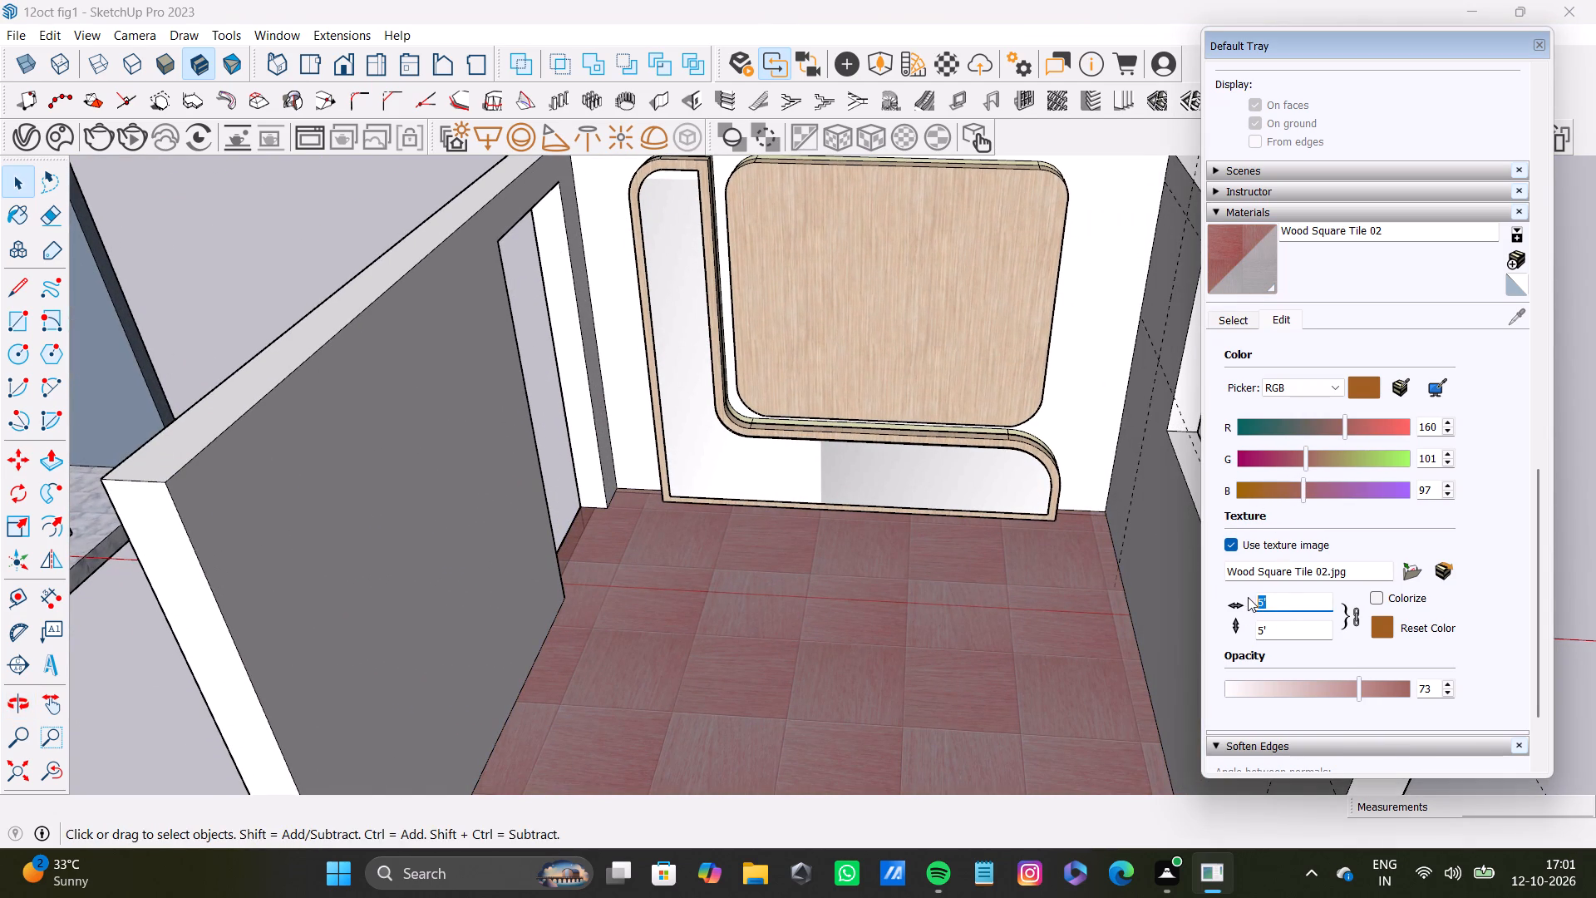
pyautogui.press('BackSpace')
pyautogui.press('7')
pyautogui.press("'")
pyautogui.press('Return')
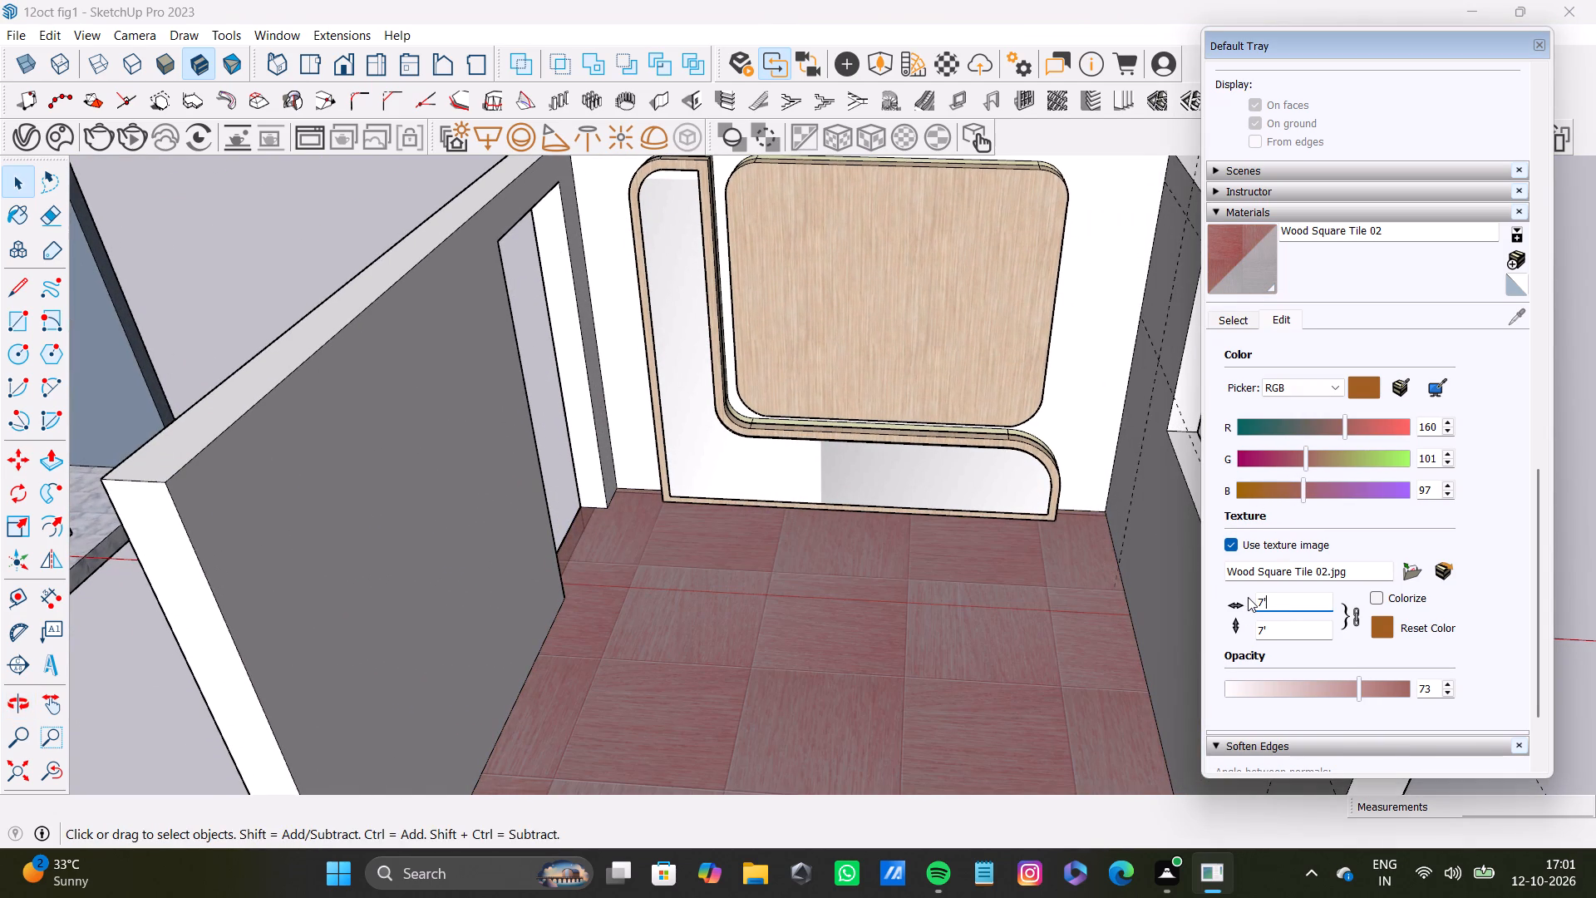
pyautogui.scroll(-8, 965, 598)
pyautogui.moveTo(953, 633); pyautogui.dragTo(958, 654, button='middle')
pyautogui.press('space')
pyautogui.click(845, 248)
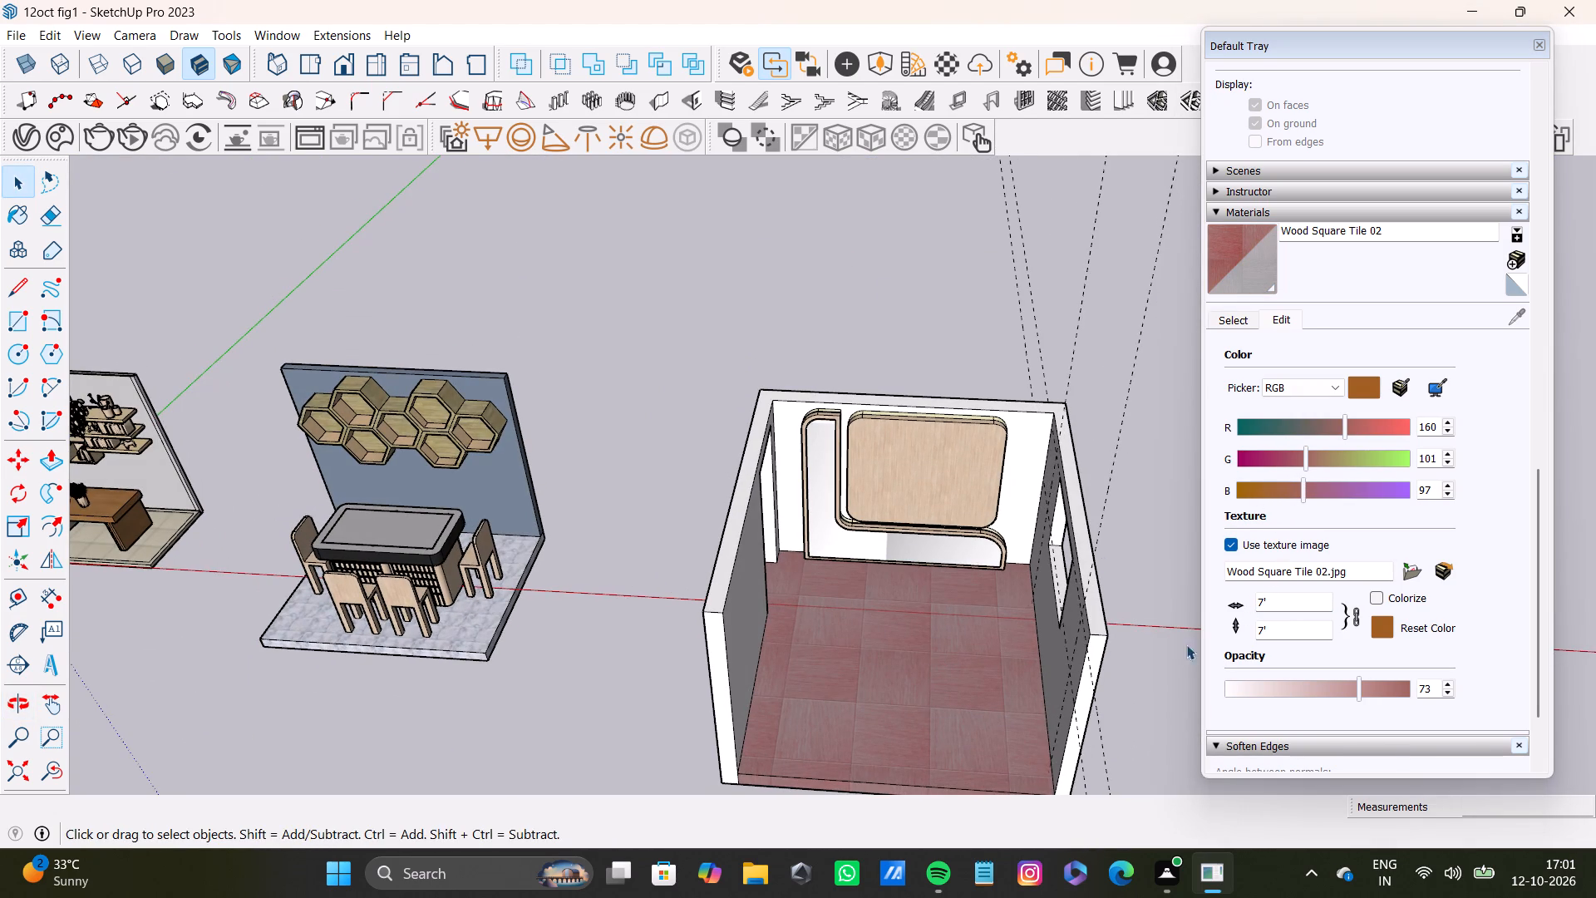
# Reset the floor material's colour to that of its original texture image.
pyautogui.click(1385, 628)
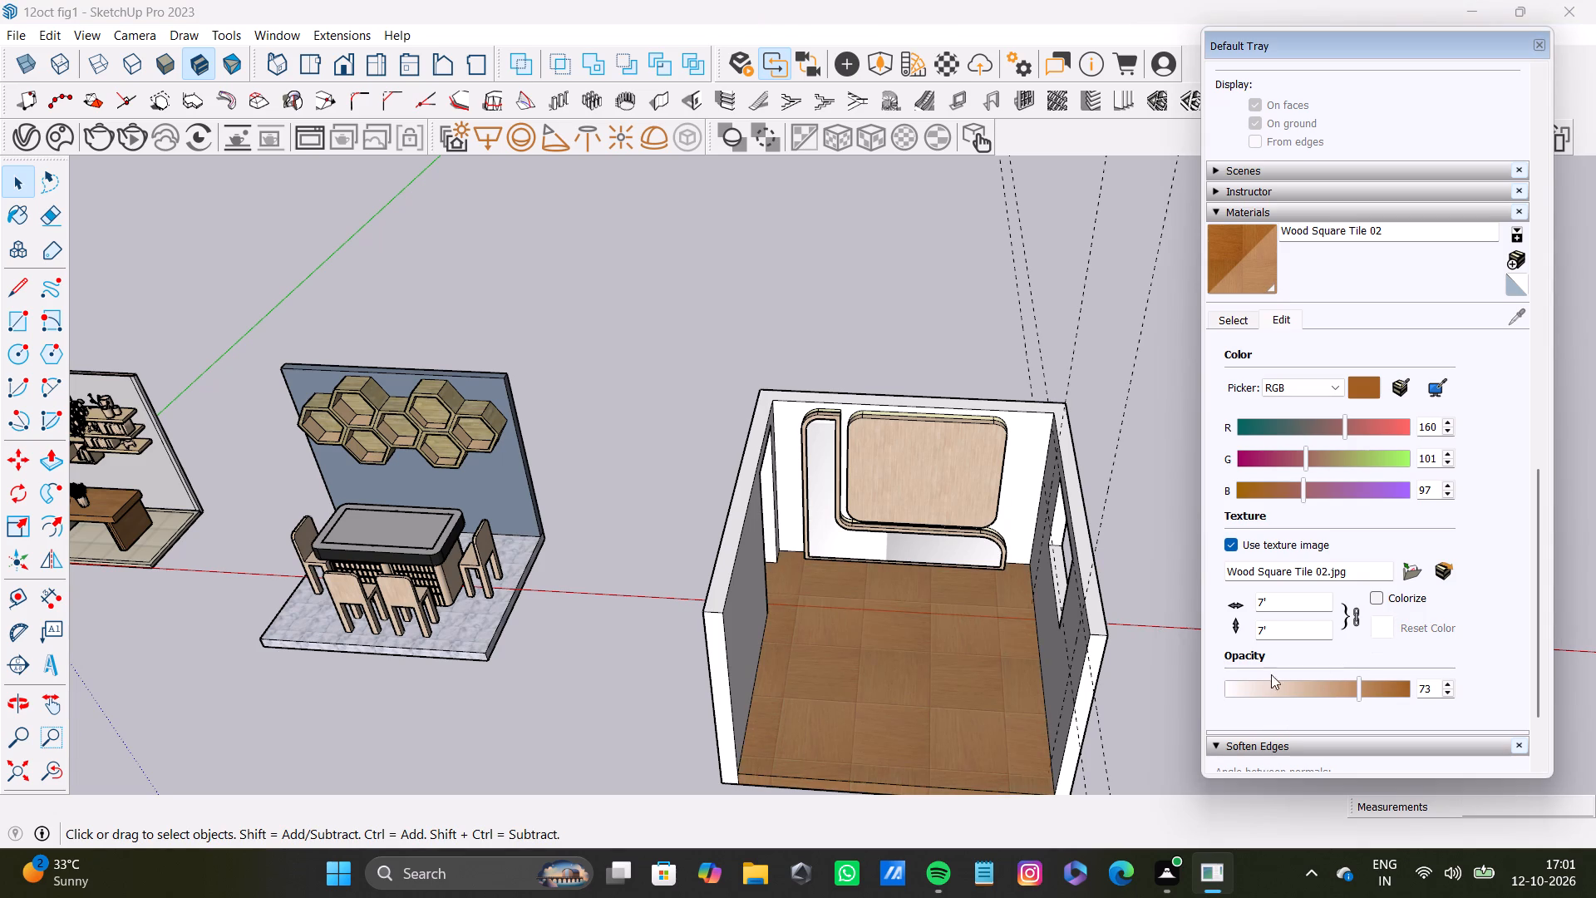
# Examine the room's tiled floor from above, from the doorway side and from the open front.
pyautogui.scroll(-4, 1008, 658)
pyautogui.keyDown('shift'); pyautogui.moveTo(1007, 656); pyautogui.dragTo(953, 702, button='middle'); pyautogui.keyUp('shift')
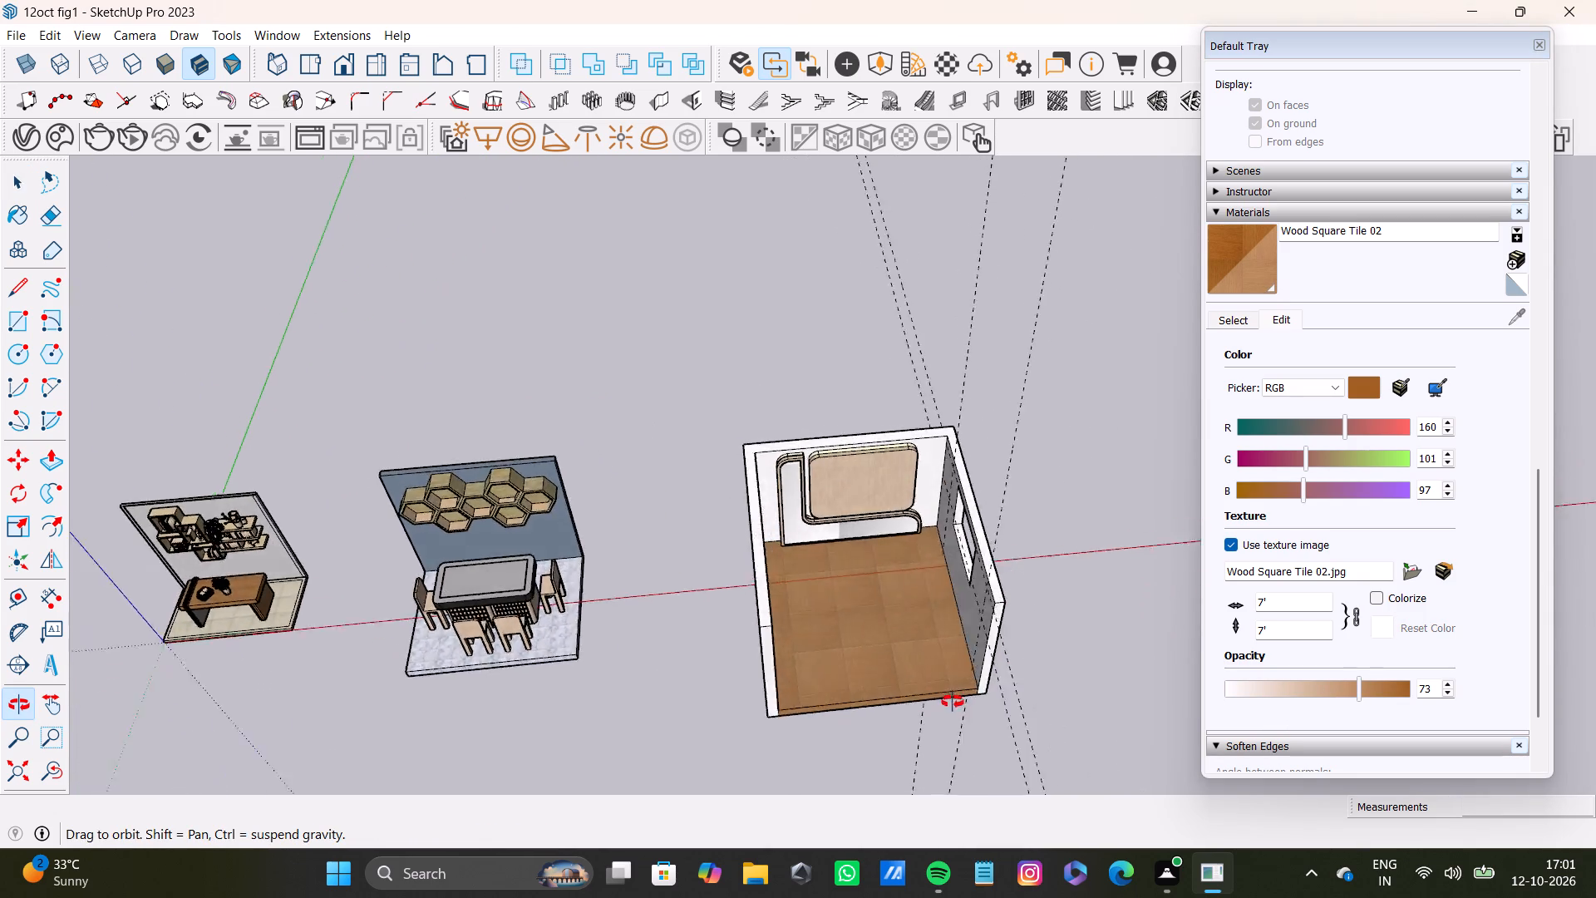
pyautogui.keyDown('shift'); pyautogui.moveTo(953, 702); pyautogui.dragTo(909, 772, button='middle'); pyautogui.keyUp('shift')
pyautogui.scroll(13, 799, 625)
pyautogui.scroll(-9, 815, 573)
pyautogui.keyDown('shift'); pyautogui.moveTo(796, 620); pyautogui.dragTo(781, 633, button='middle'); pyautogui.keyUp('shift')
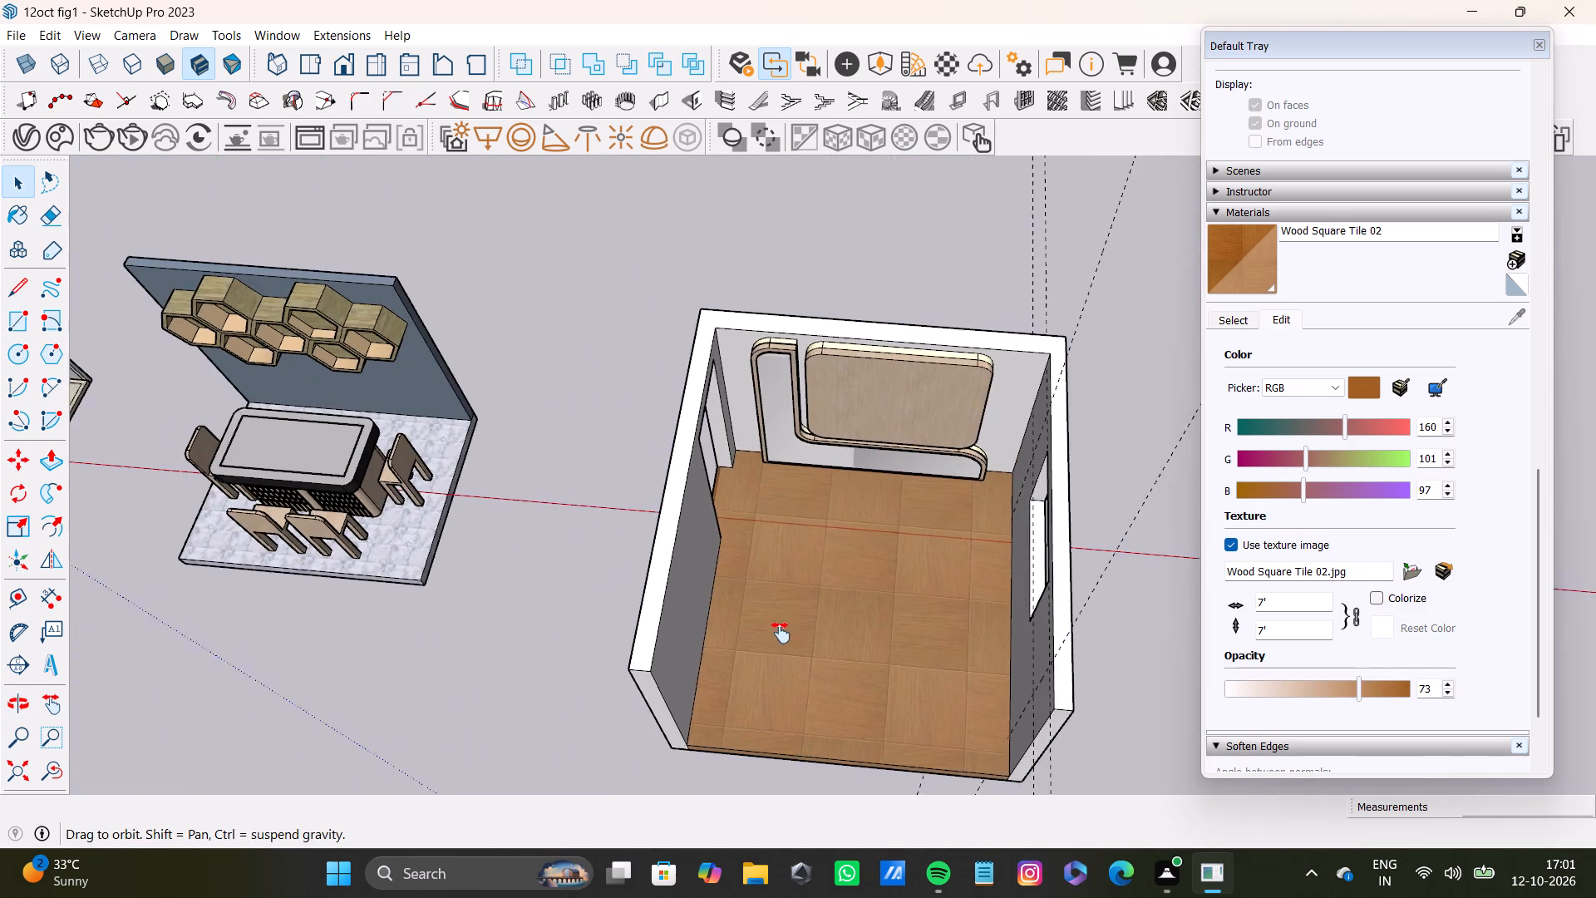
pyautogui.keyDown('shift'); pyautogui.moveTo(781, 633); pyautogui.dragTo(1166, 420, button='middle'); pyautogui.keyUp('shift')
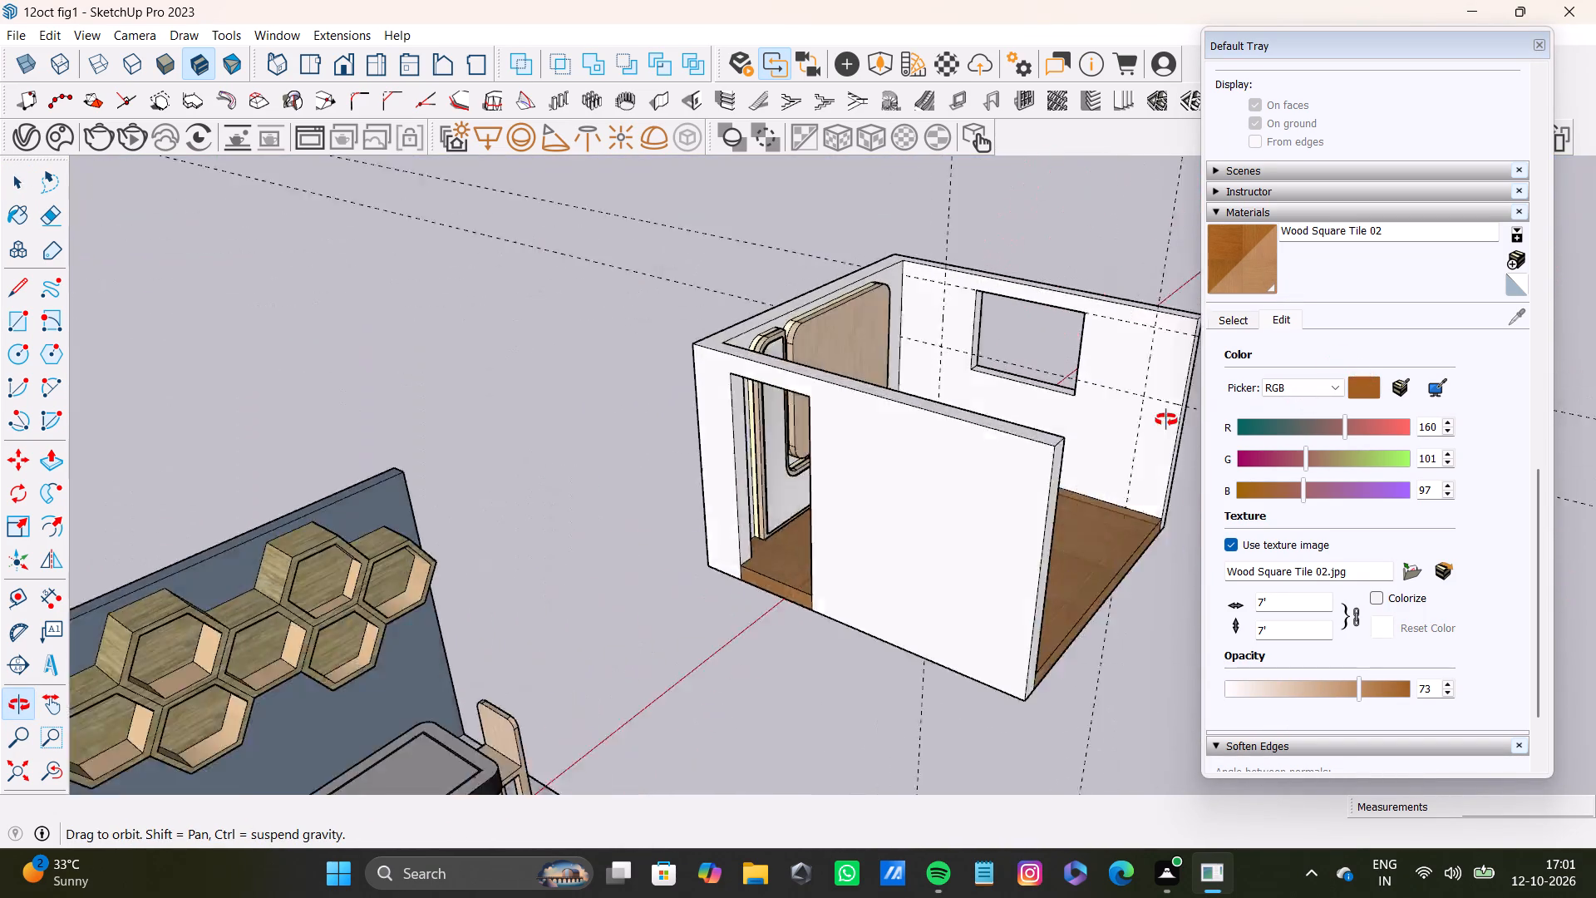
pyautogui.keyDown('shift'); pyautogui.moveTo(1166, 420); pyautogui.dragTo(769, 516, button='middle'); pyautogui.keyUp('shift')
pyautogui.scroll(-4, 772, 530)
pyautogui.keyDown('shift'); pyautogui.moveTo(797, 595); pyautogui.dragTo(806, 491, button='middle'); pyautogui.keyUp('shift')
pyautogui.click(1171, 881)
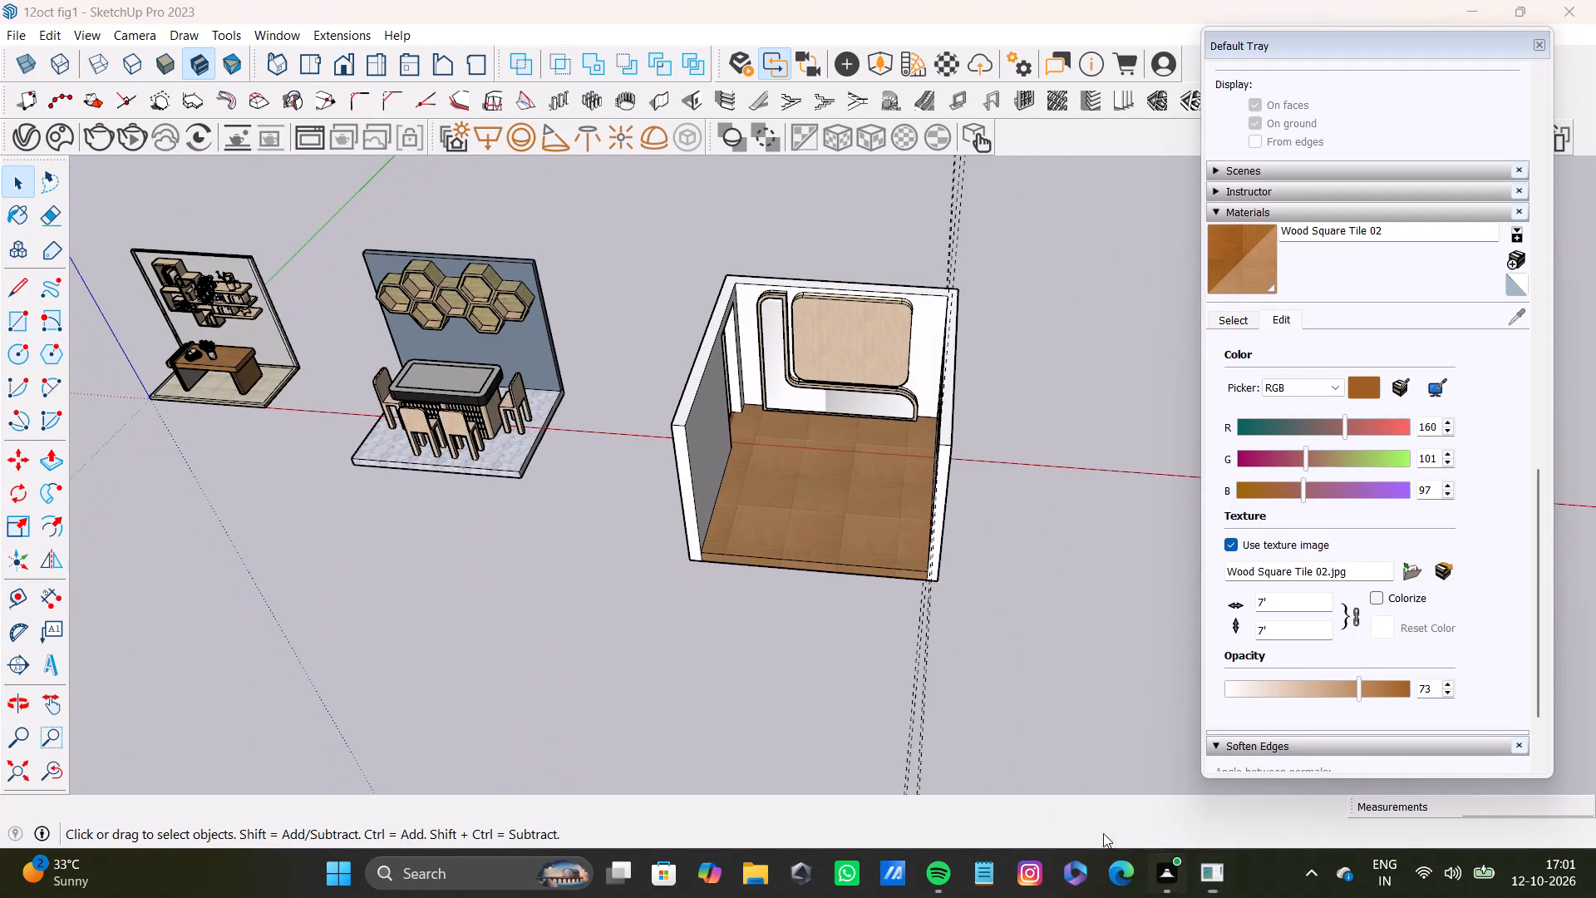
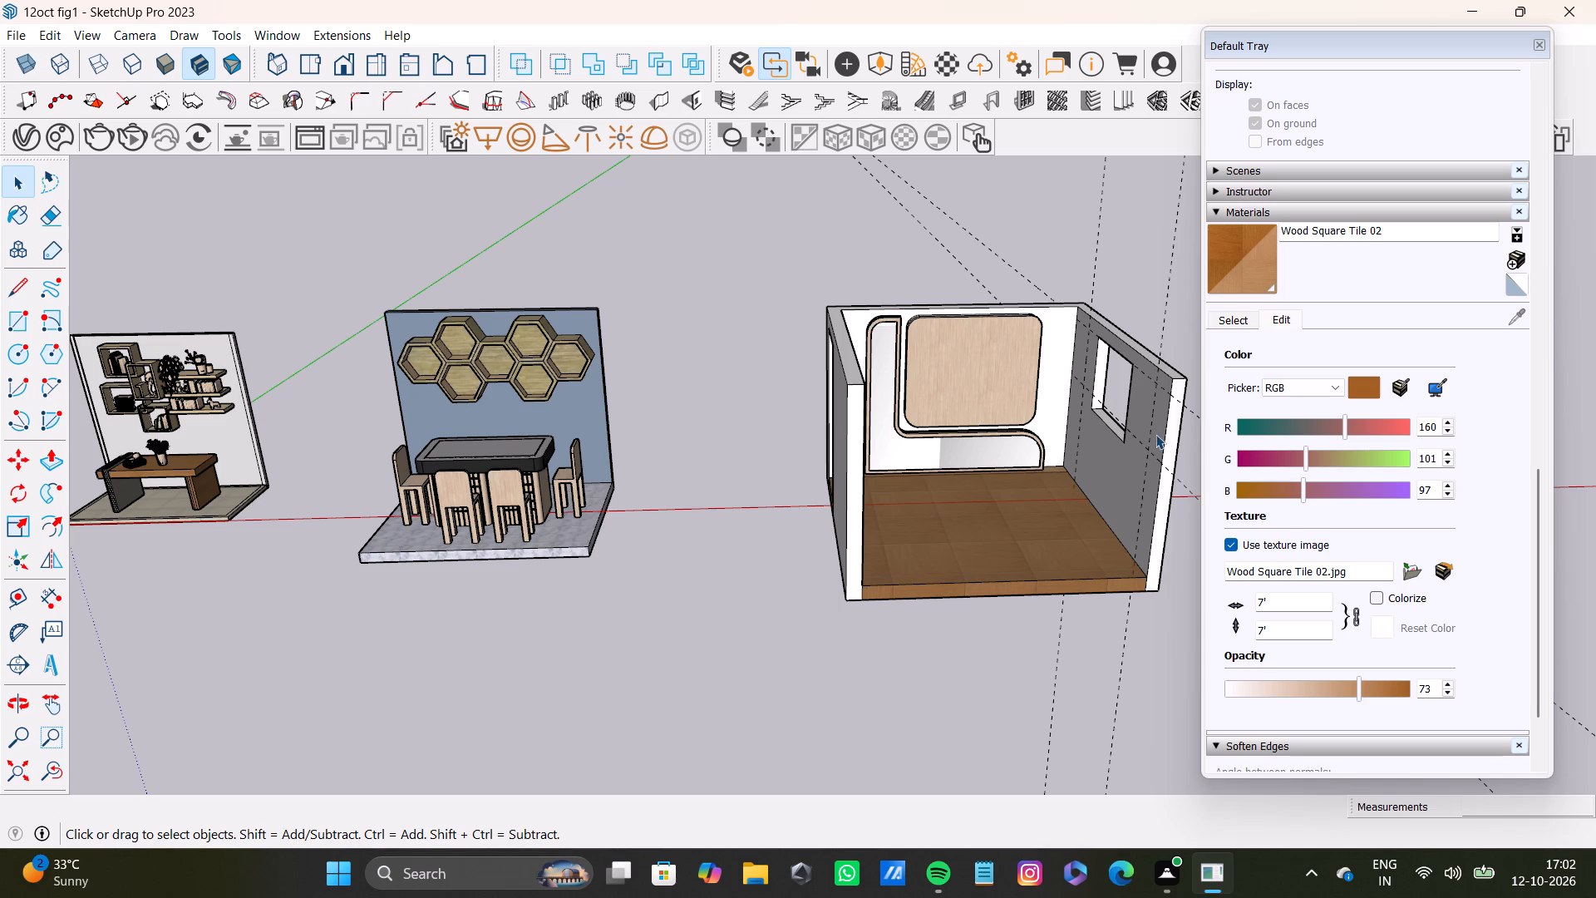
# Examine the room from the open front, the doorway side and above, ending at the window wall.
pyautogui.scroll(-7, 1071, 412)
pyautogui.moveTo(990, 471); pyautogui.dragTo(715, 441, button='middle')
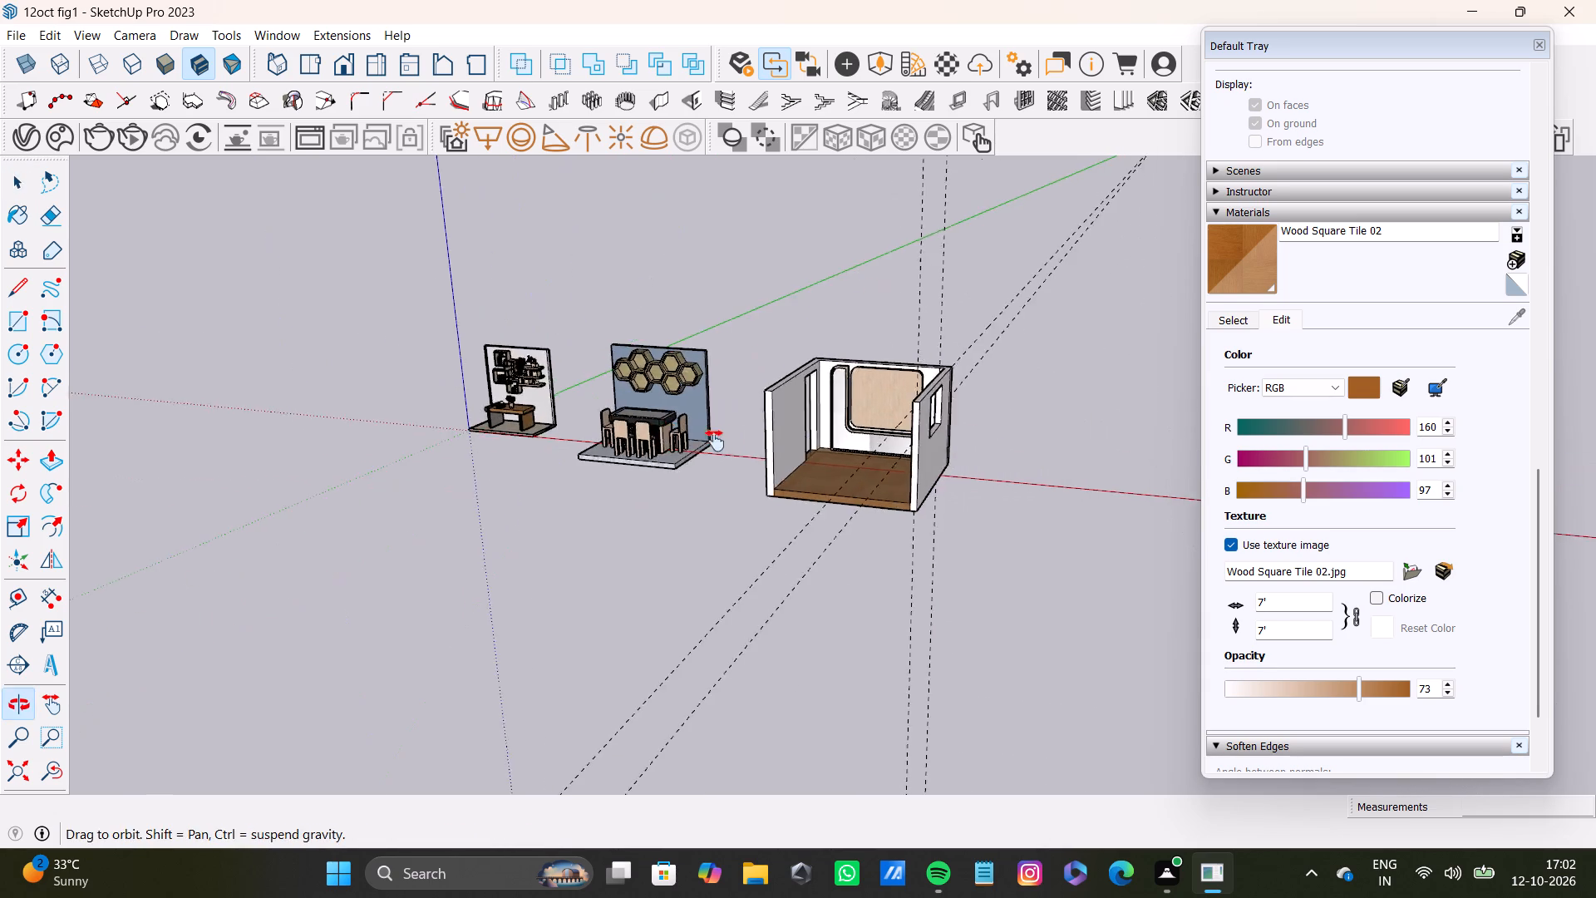
pyautogui.moveTo(715, 441); pyautogui.dragTo(716, 440, button='middle')
pyautogui.scroll(11, 975, 464)
pyautogui.scroll(-7, 833, 467)
pyautogui.moveTo(874, 444); pyautogui.dragTo(1260, 575, button='middle')
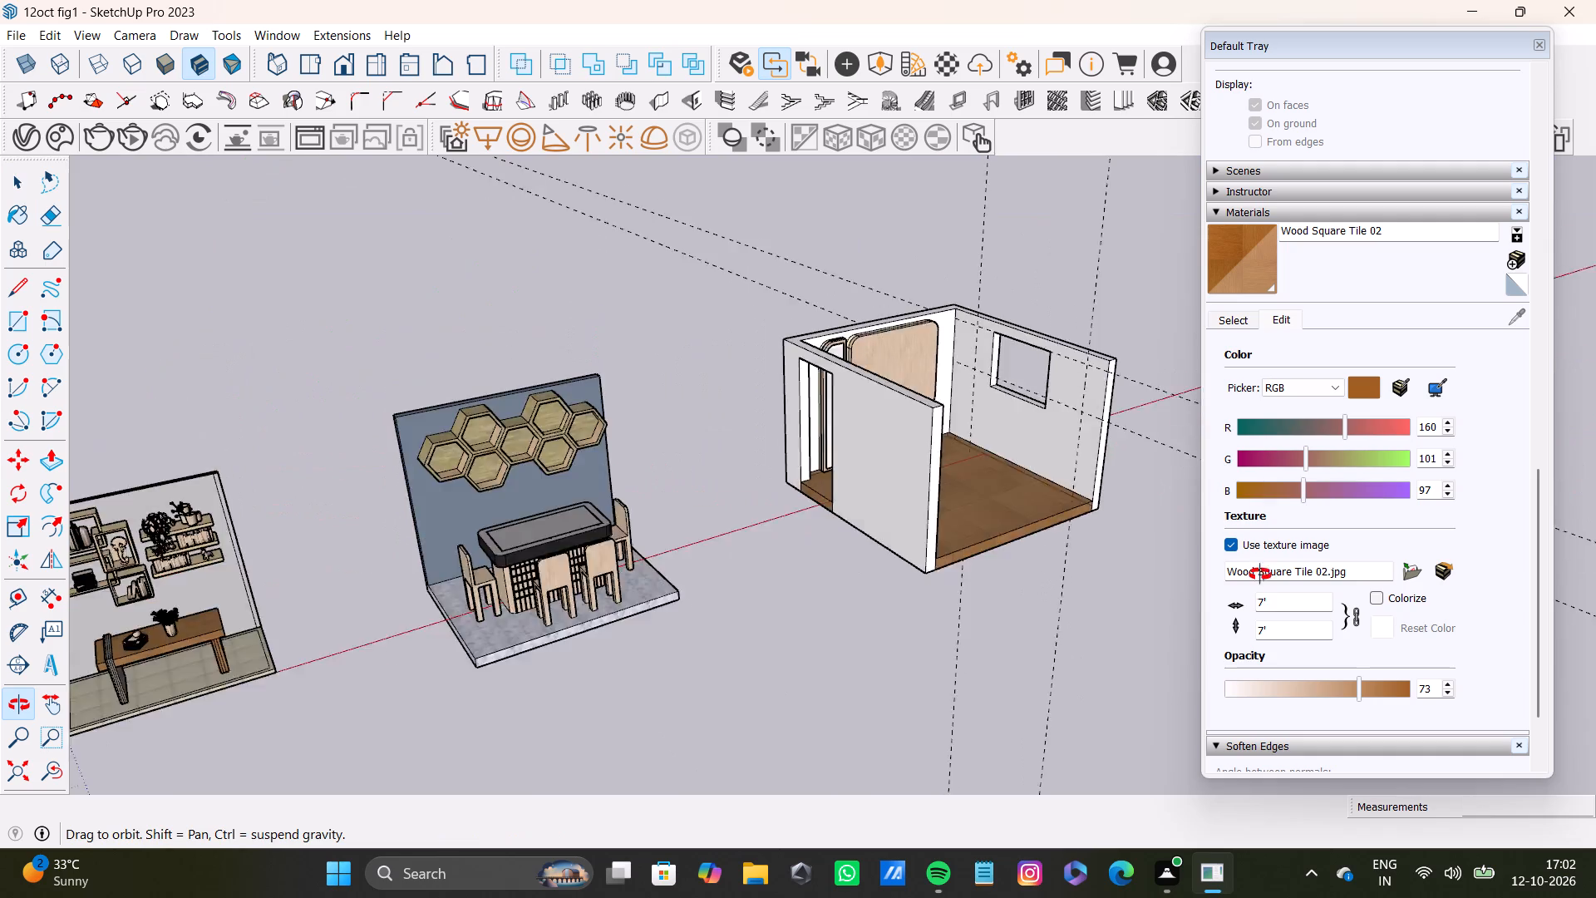
pyautogui.moveTo(1260, 575); pyautogui.dragTo(1421, 611, button='middle')
pyautogui.scroll(8, 1114, 465)
pyautogui.moveTo(988, 442); pyautogui.dragTo(1123, 424, button='middle')
pyautogui.scroll(-3, 1037, 401)
pyautogui.keyDown('shift'); pyautogui.moveTo(971, 402); pyautogui.dragTo(808, 584, button='middle'); pyautogui.keyUp('shift')
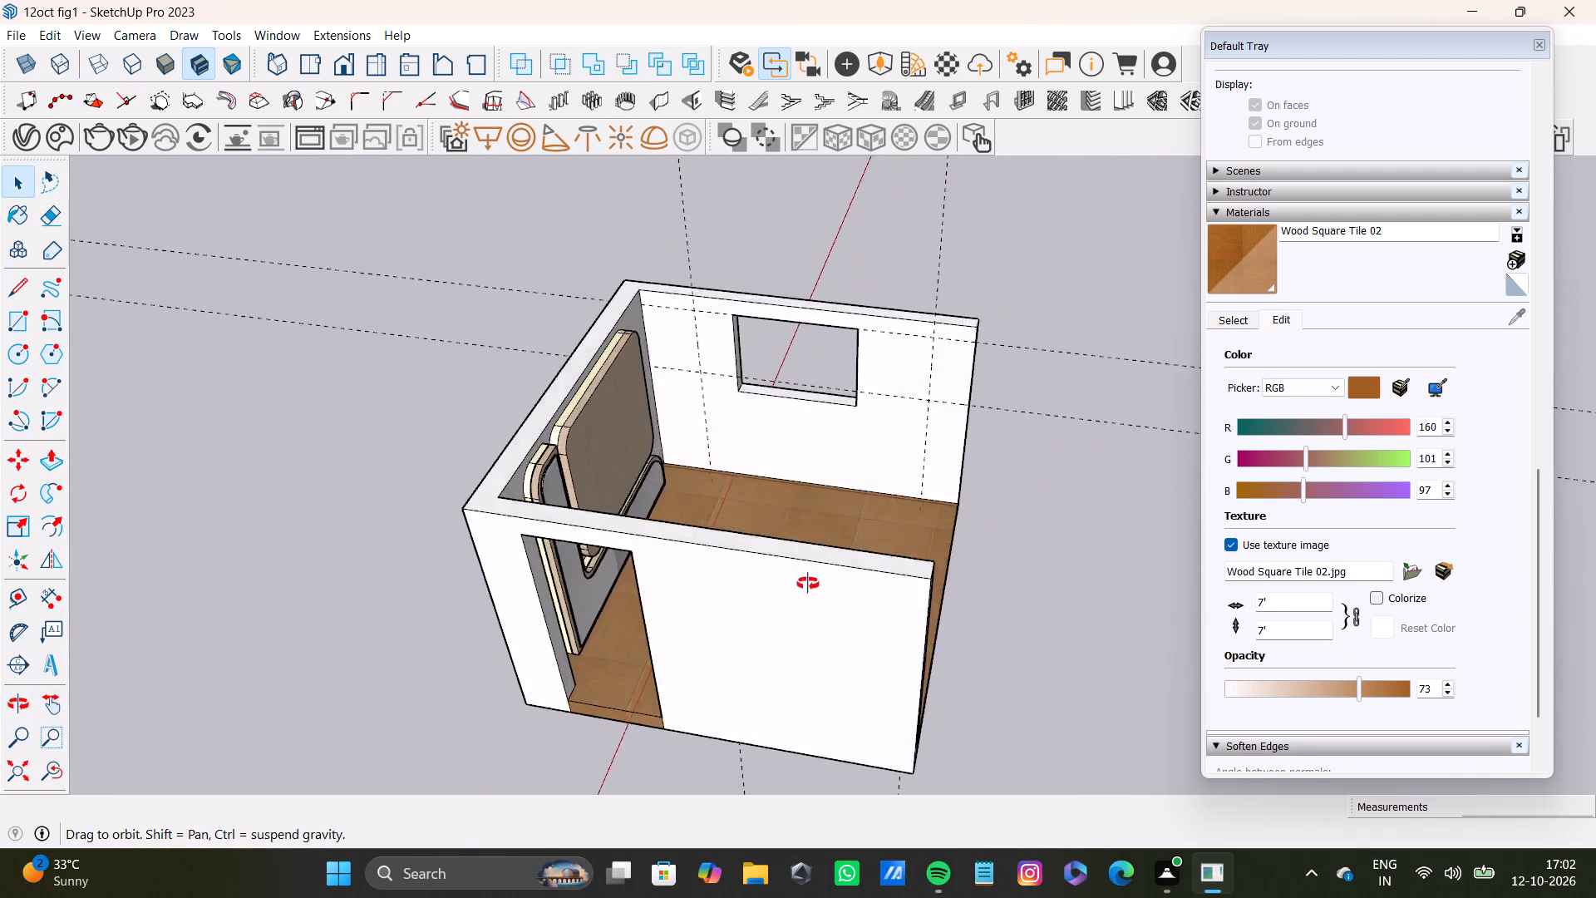
pyautogui.keyDown('shift'); pyautogui.moveTo(808, 584); pyautogui.dragTo(791, 507, button='middle'); pyautogui.keyUp('shift')
pyautogui.scroll(3, 902, 448)
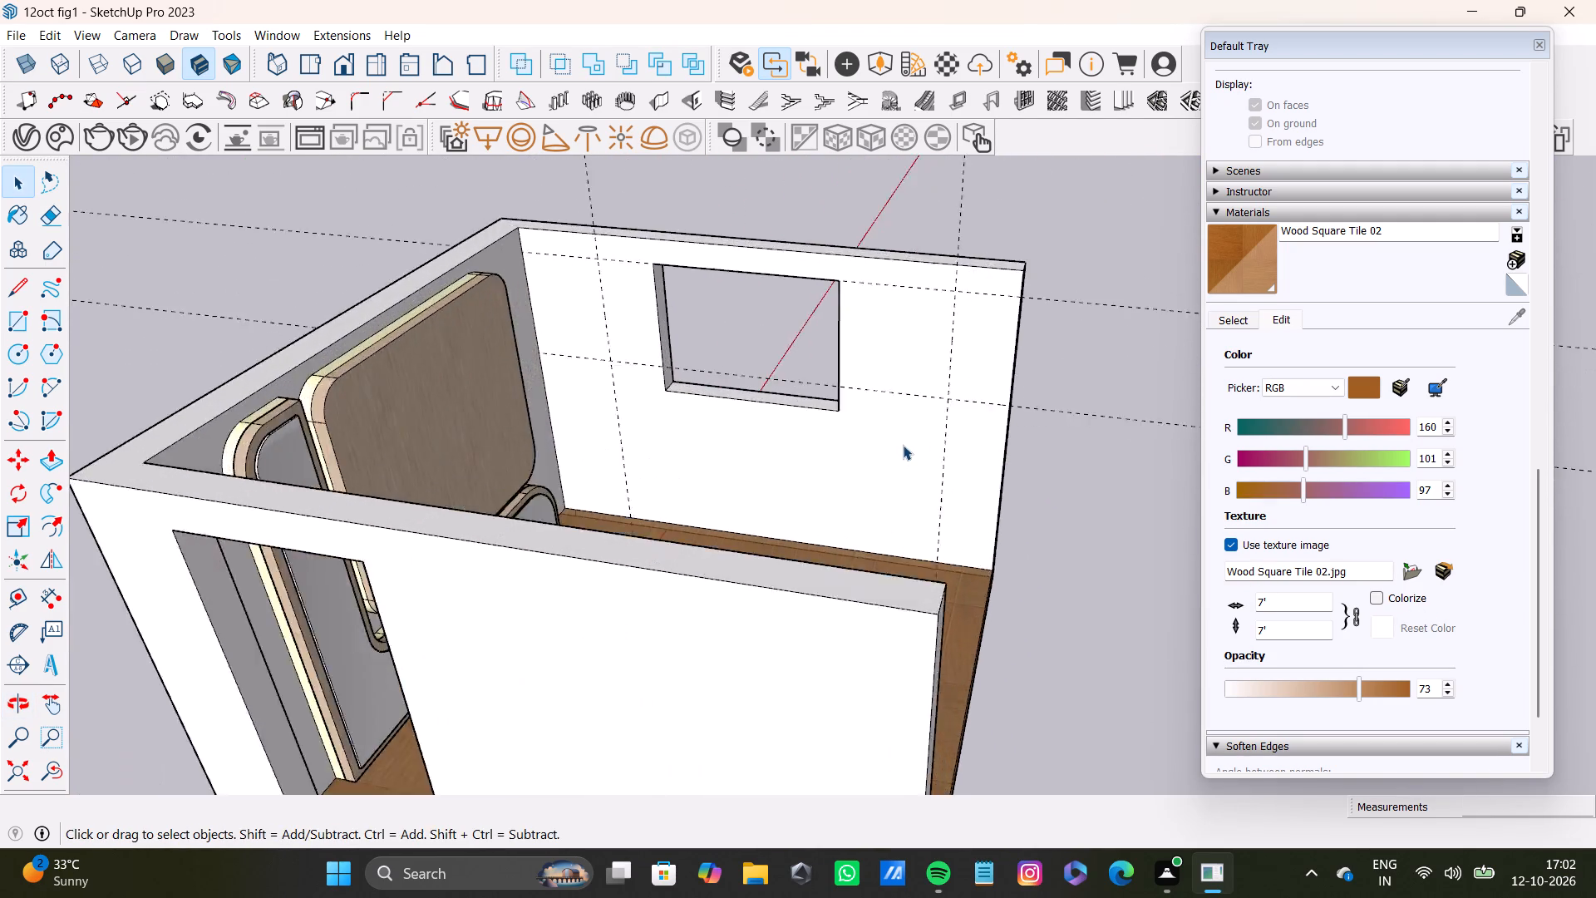
pyautogui.scroll(5, 903, 445)
pyautogui.keyDown('shift'); pyautogui.moveTo(903, 440); pyautogui.dragTo(953, 554, button='middle'); pyautogui.keyUp('shift')
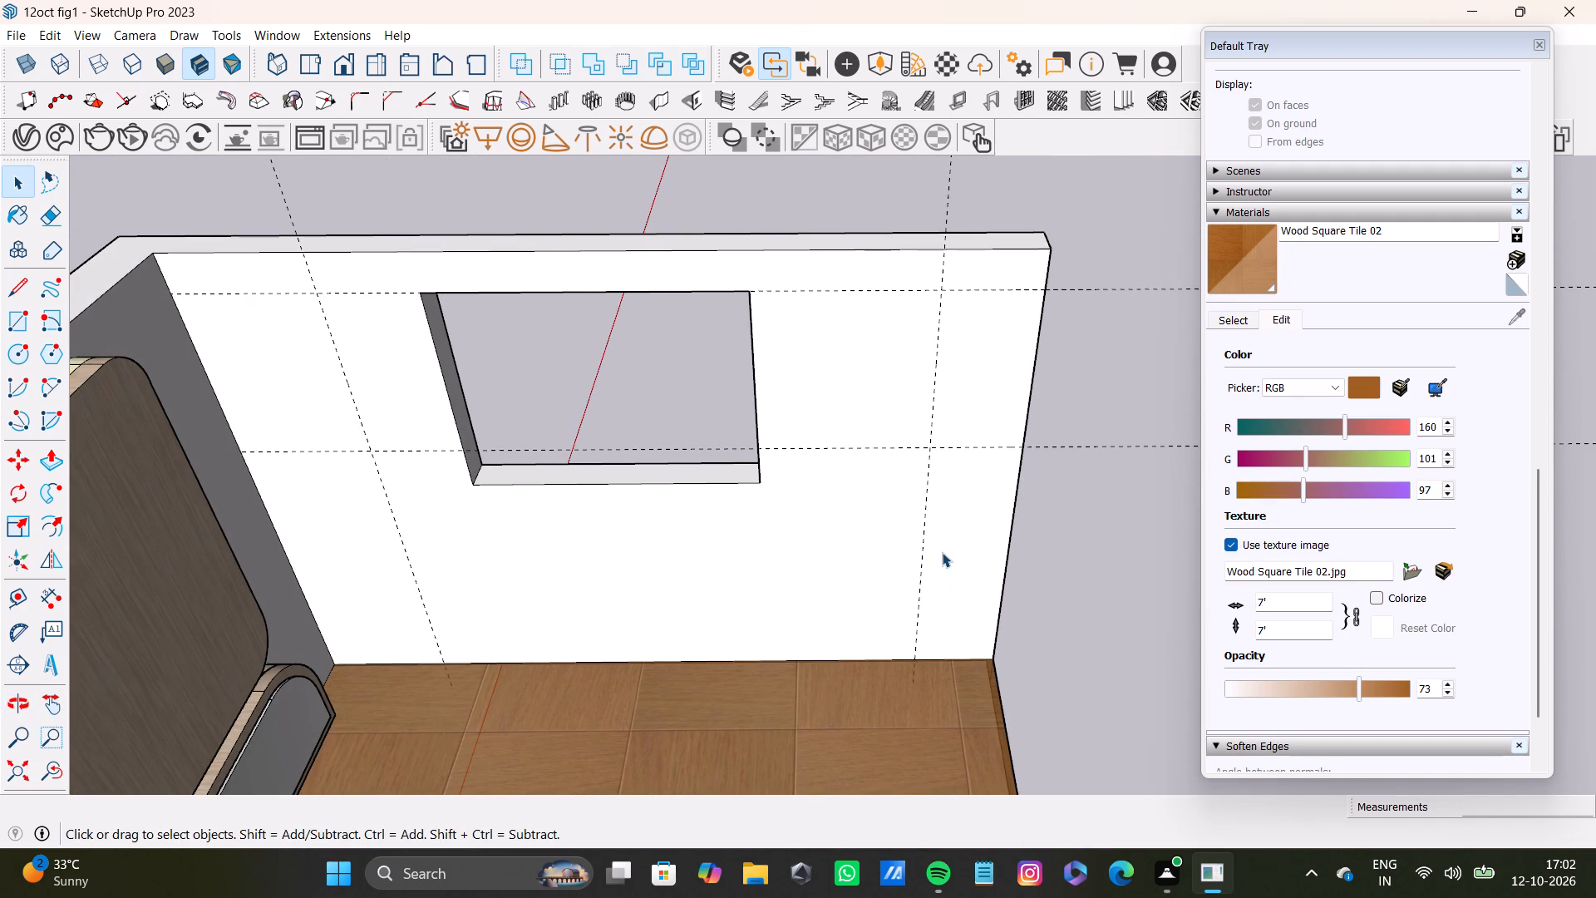
pyautogui.scroll(-7, 963, 415)
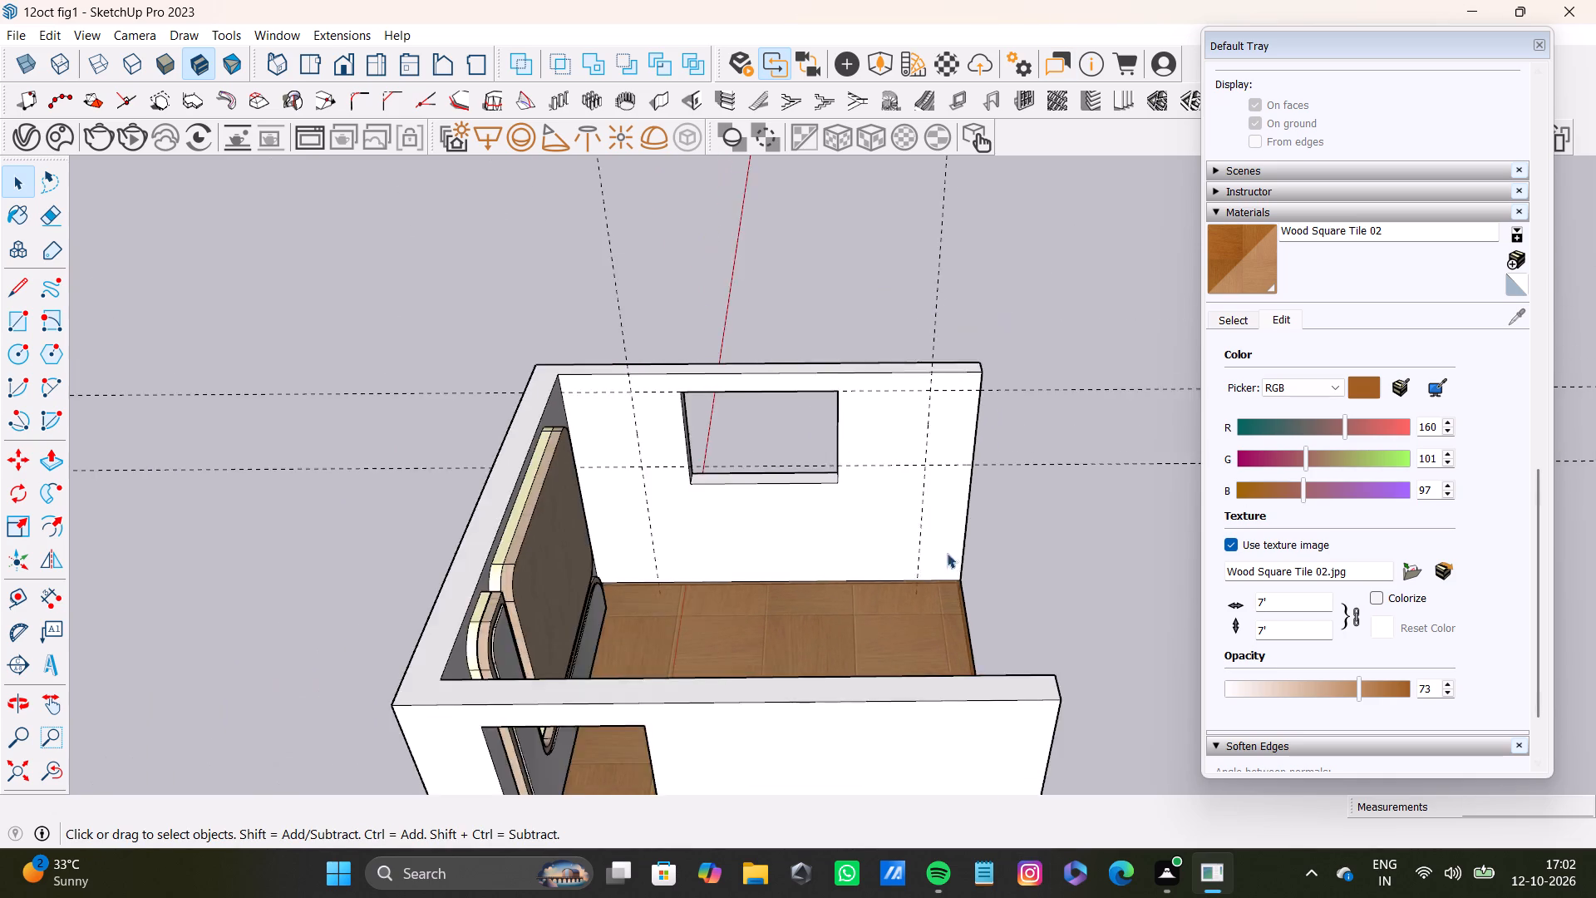
pyautogui.moveTo(956, 546); pyautogui.dragTo(796, 507, button='middle')
pyautogui.scroll(11, 528, 509)
pyautogui.moveTo(664, 539); pyautogui.dragTo(626, 539, button='middle')
pyautogui.scroll(3, 633, 533)
pyautogui.scroll(-8, 757, 527)
pyautogui.keyDown('shift'); pyautogui.moveTo(766, 519); pyautogui.dragTo(906, 428, button='middle'); pyautogui.keyUp('shift')
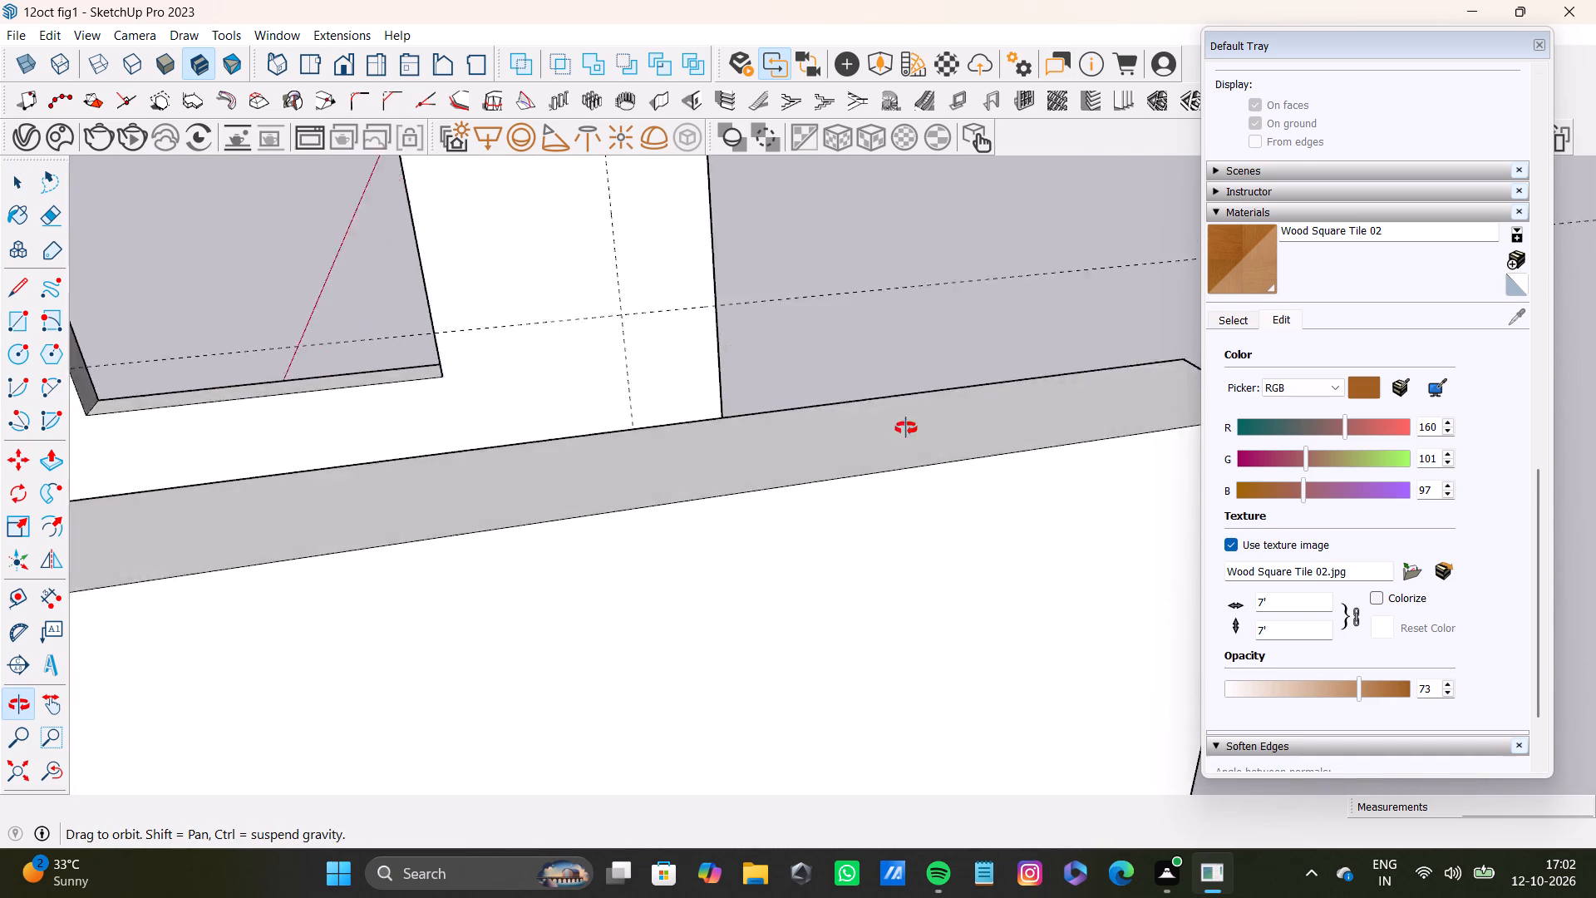
pyautogui.keyDown('shift'); pyautogui.moveTo(906, 428); pyautogui.dragTo(857, 456, button='middle'); pyautogui.keyUp('shift')
# Place two vertical guides on the window wall between the window and its free end, one about 5 1/4" from the end edge.
pyautogui.scroll(-5, 741, 433)
pyautogui.keyDown('shift'); pyautogui.moveTo(721, 362); pyautogui.dragTo(844, 662, button='middle'); pyautogui.keyUp('shift')
pyautogui.moveTo(821, 608); pyautogui.dragTo(743, 608, button='middle')
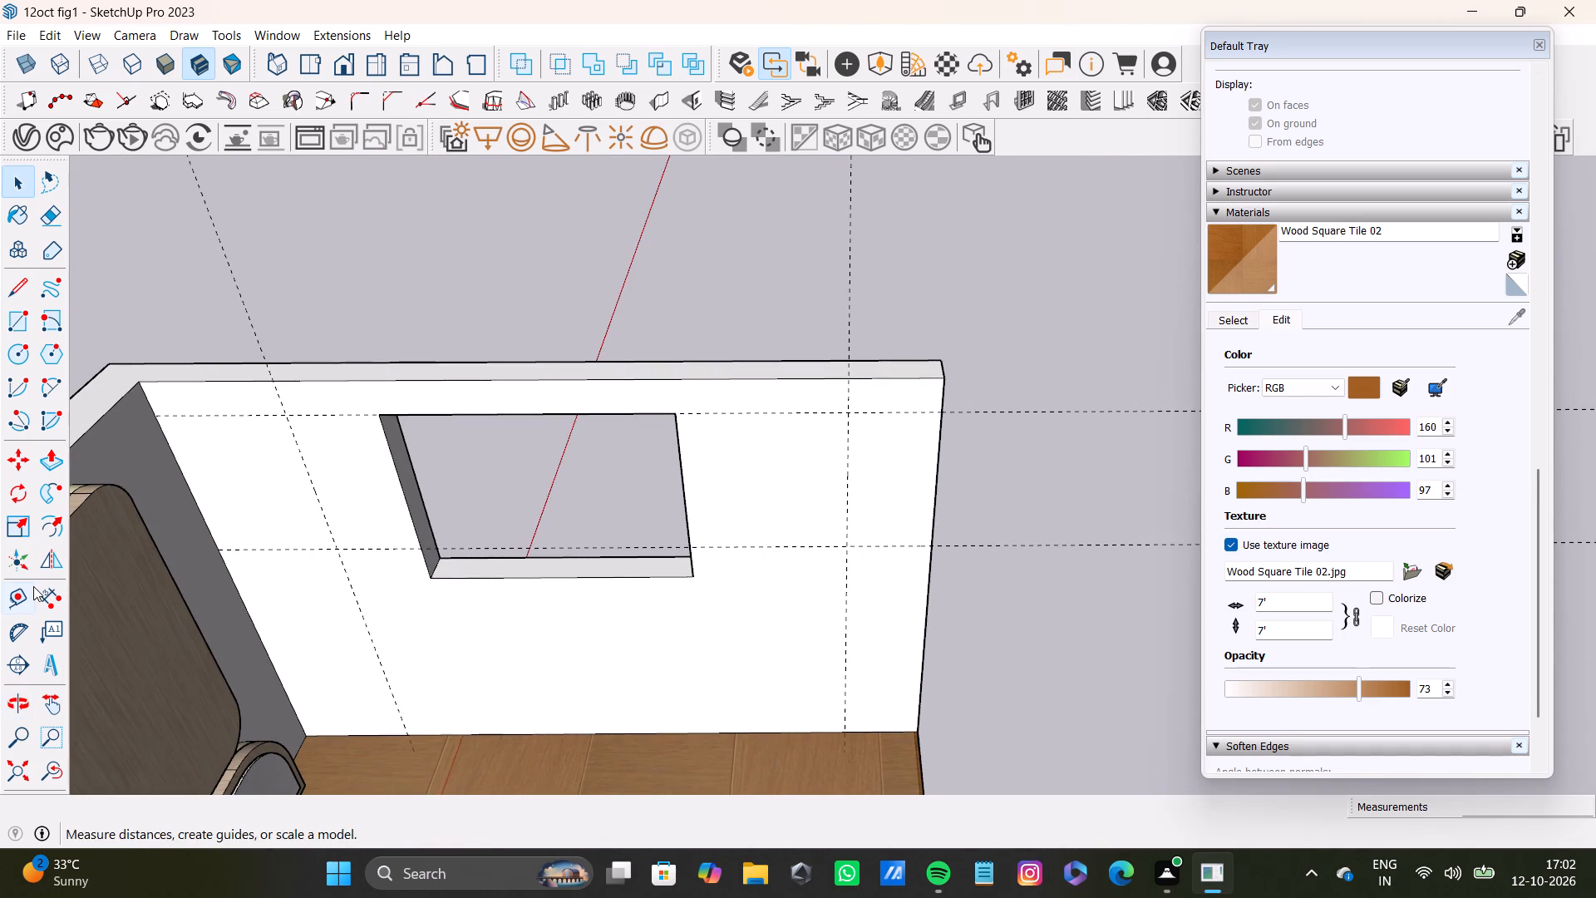
pyautogui.moveTo(11, 597); pyautogui.dragTo(20, 597)
pyautogui.click(937, 522)
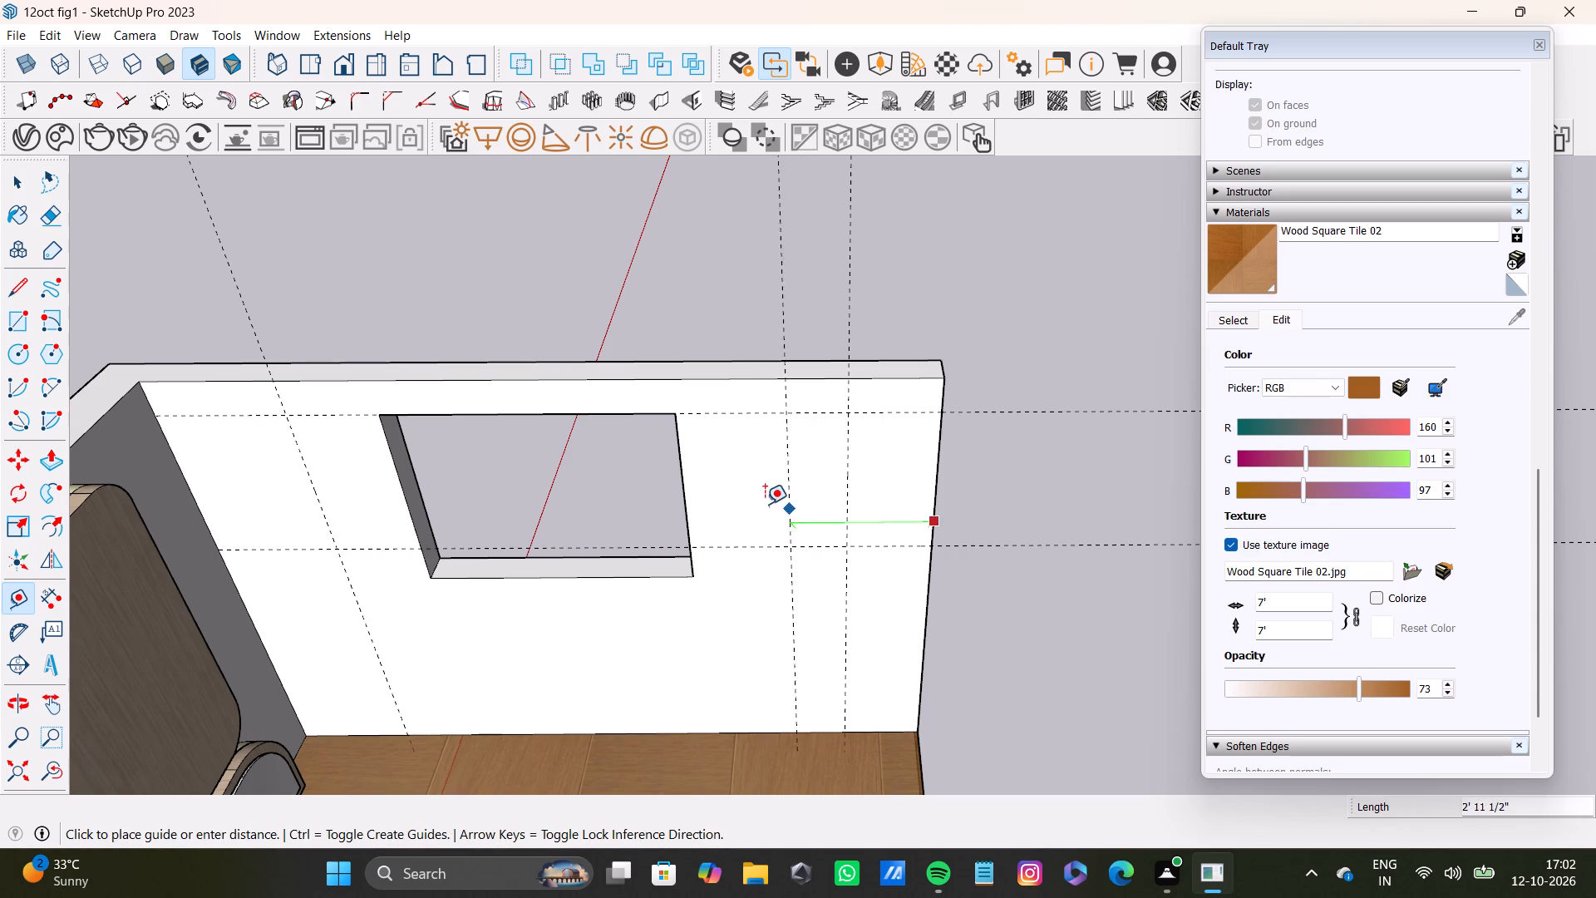
pyautogui.click(744, 496)
pyautogui.moveTo(879, 475); pyautogui.dragTo(818, 331, button='middle')
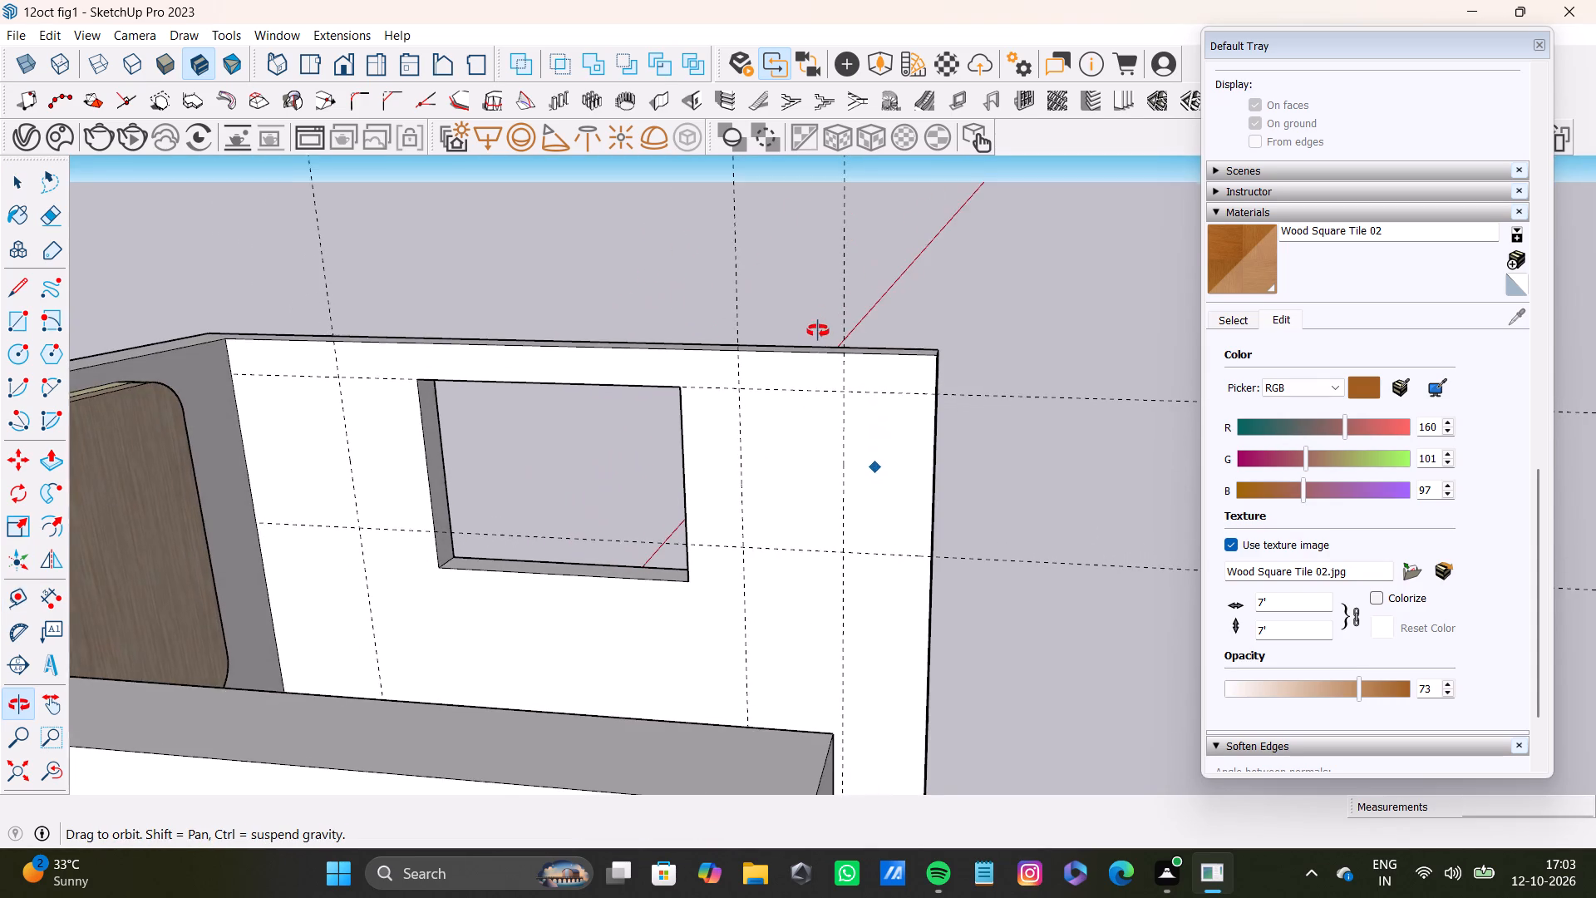
pyautogui.moveTo(818, 331); pyautogui.dragTo(946, 355, button='middle')
pyautogui.scroll(5, 948, 432)
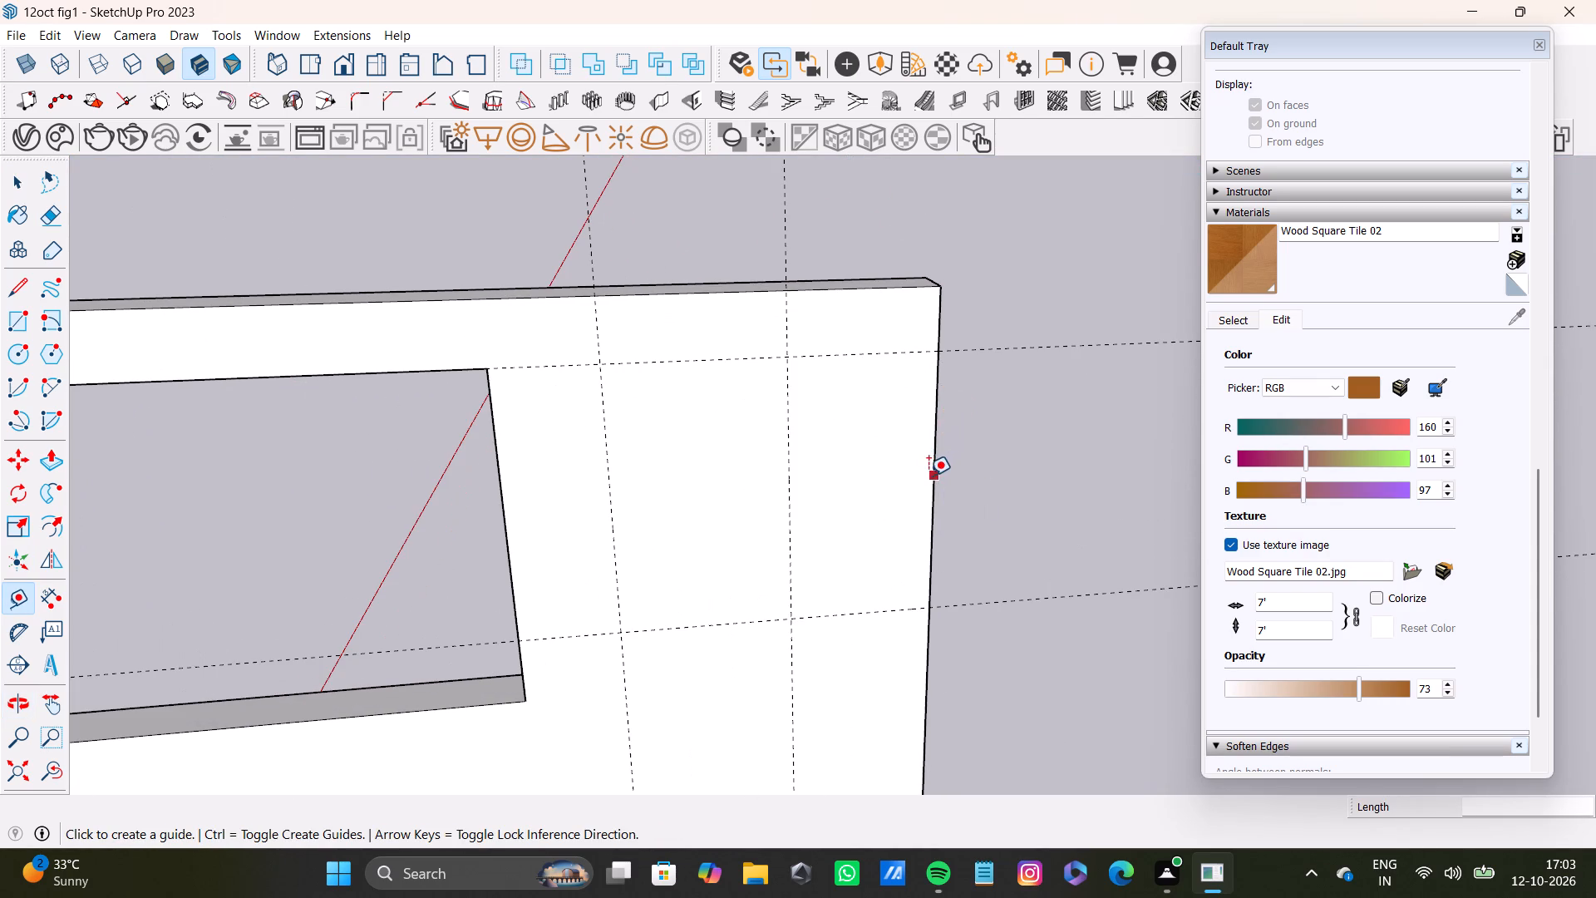
pyautogui.click(929, 476)
pyautogui.click(899, 468)
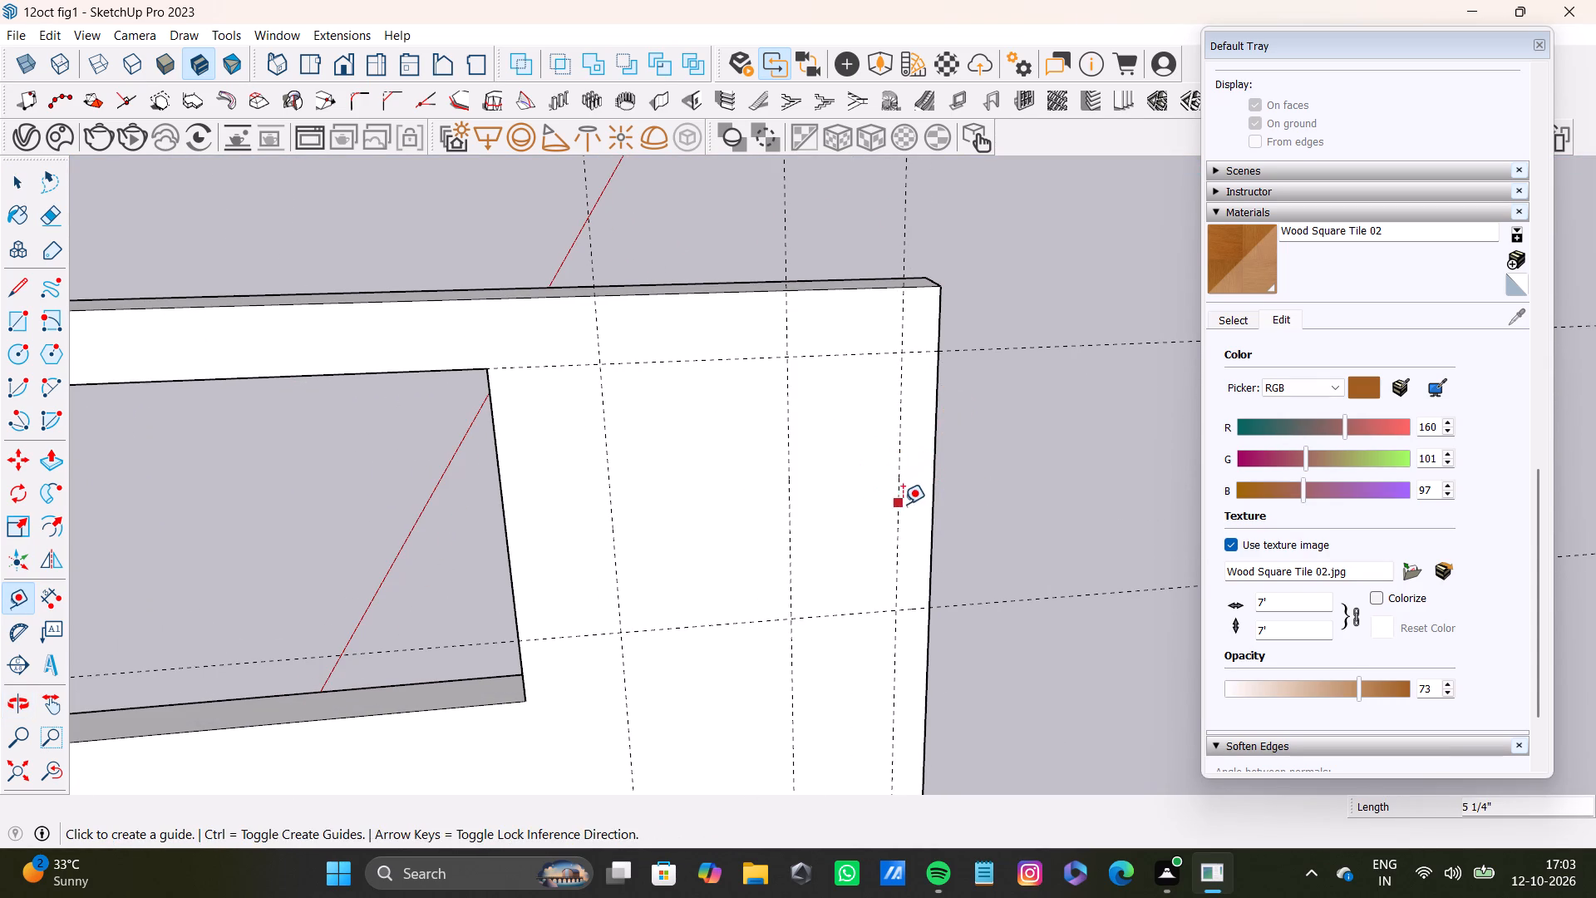
# Delete the old vertical guide between the two new ones and the horizontal guide near the window sill.
pyautogui.moveTo(903, 504); pyautogui.dragTo(839, 539, button='middle')
pyautogui.scroll(3, 827, 526)
pyautogui.press('space')
pyautogui.click(776, 512)
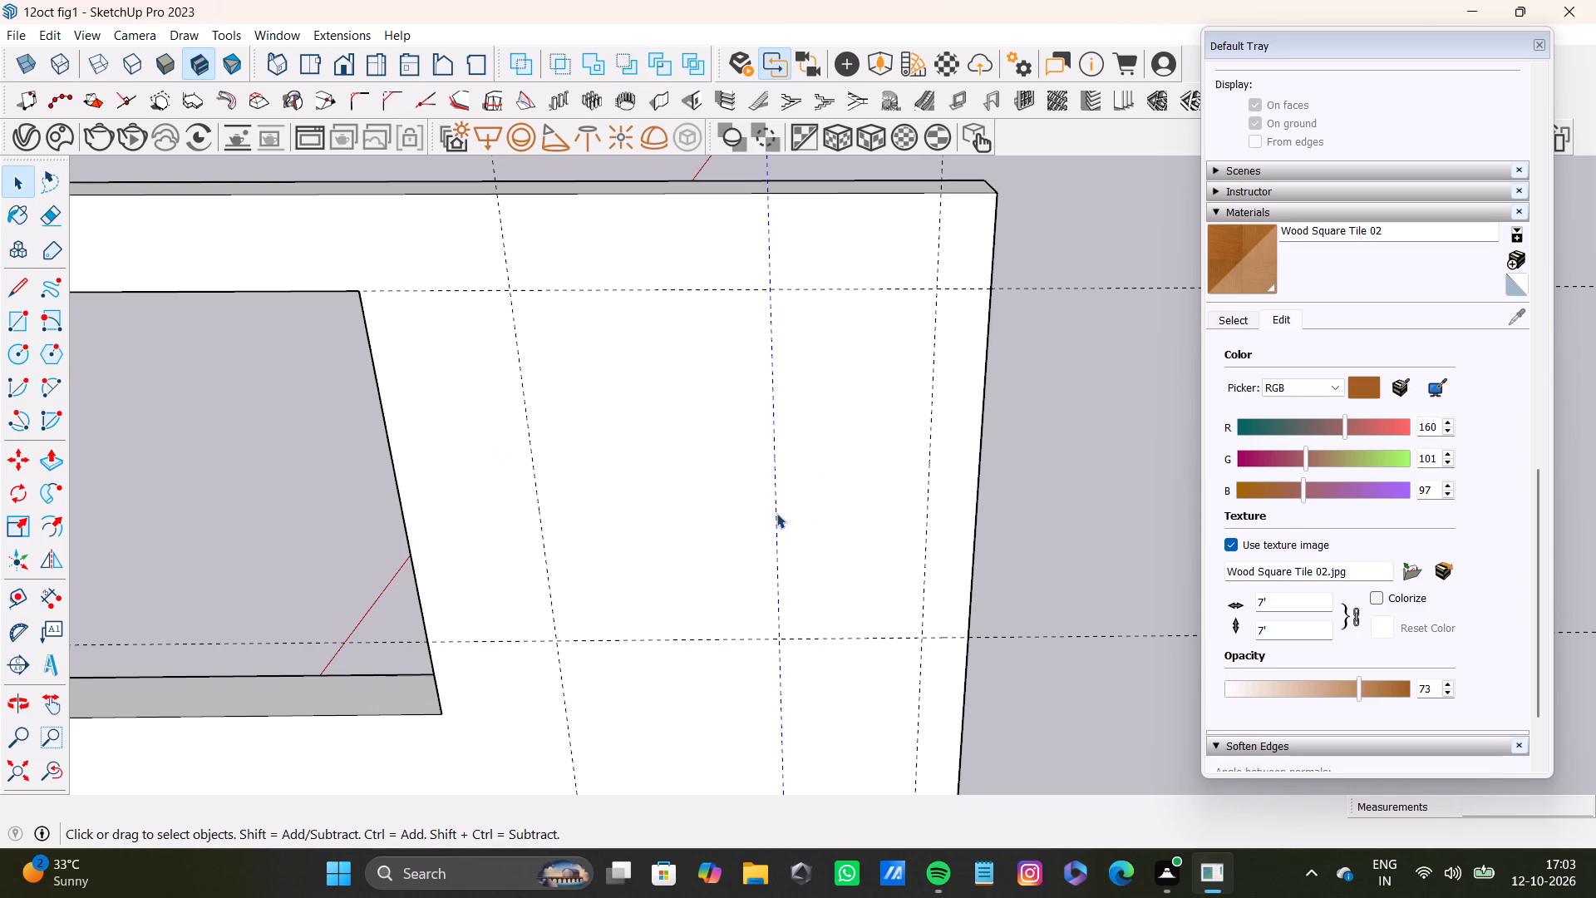
pyautogui.press('Delete')
pyautogui.click(800, 635)
pyautogui.click(800, 641)
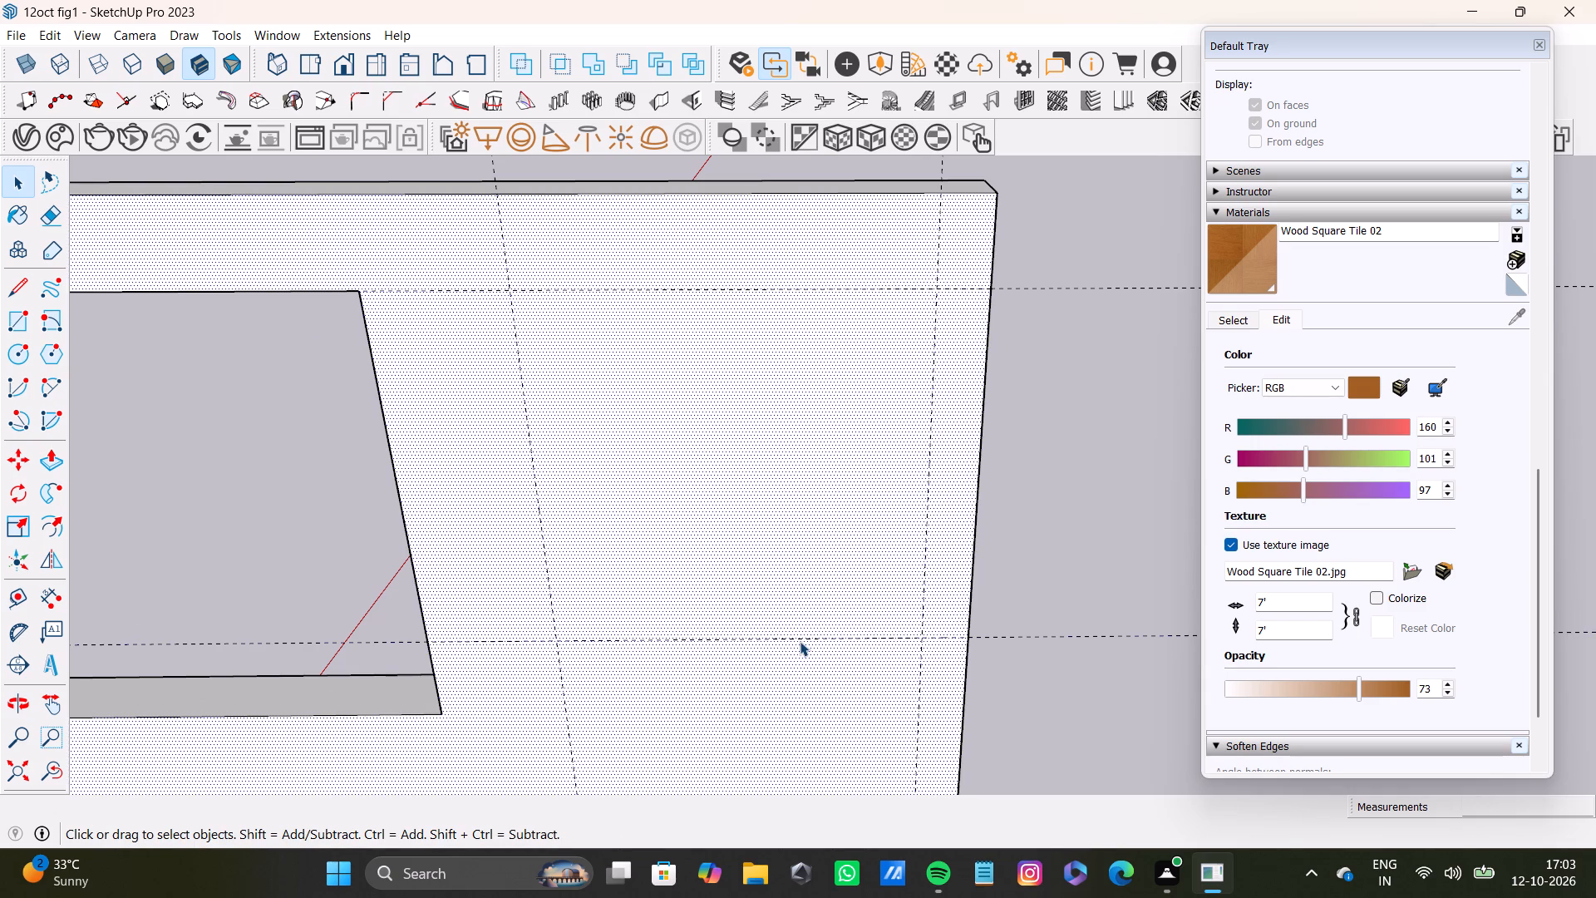
pyautogui.press('Delete')
pyautogui.moveTo(1074, 596); pyautogui.dragTo(1074, 555)
# Draw a rectangle about 9' 3" by 3' 5" between the new vertical guides, from the window-top guide down to the floor.
pyautogui.scroll(-5, 1063, 549)
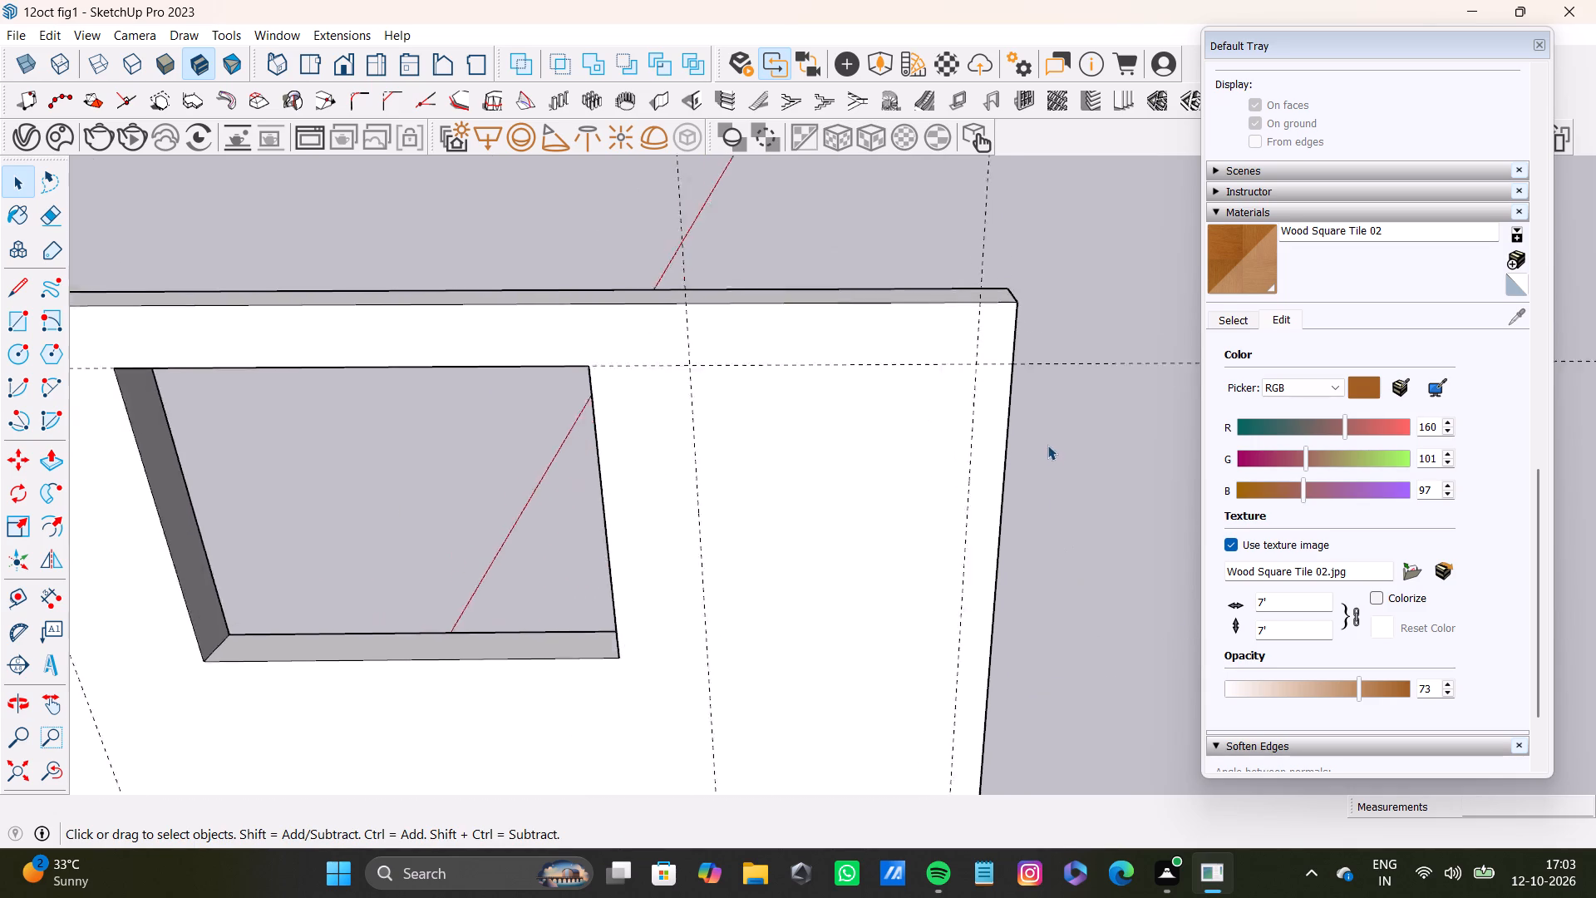
pyautogui.scroll(-5, 1047, 445)
pyautogui.moveTo(1071, 473); pyautogui.dragTo(1108, 484, button='middle')
pyautogui.scroll(-7, 913, 476)
pyautogui.moveTo(952, 486); pyautogui.dragTo(1094, 473, button='middle')
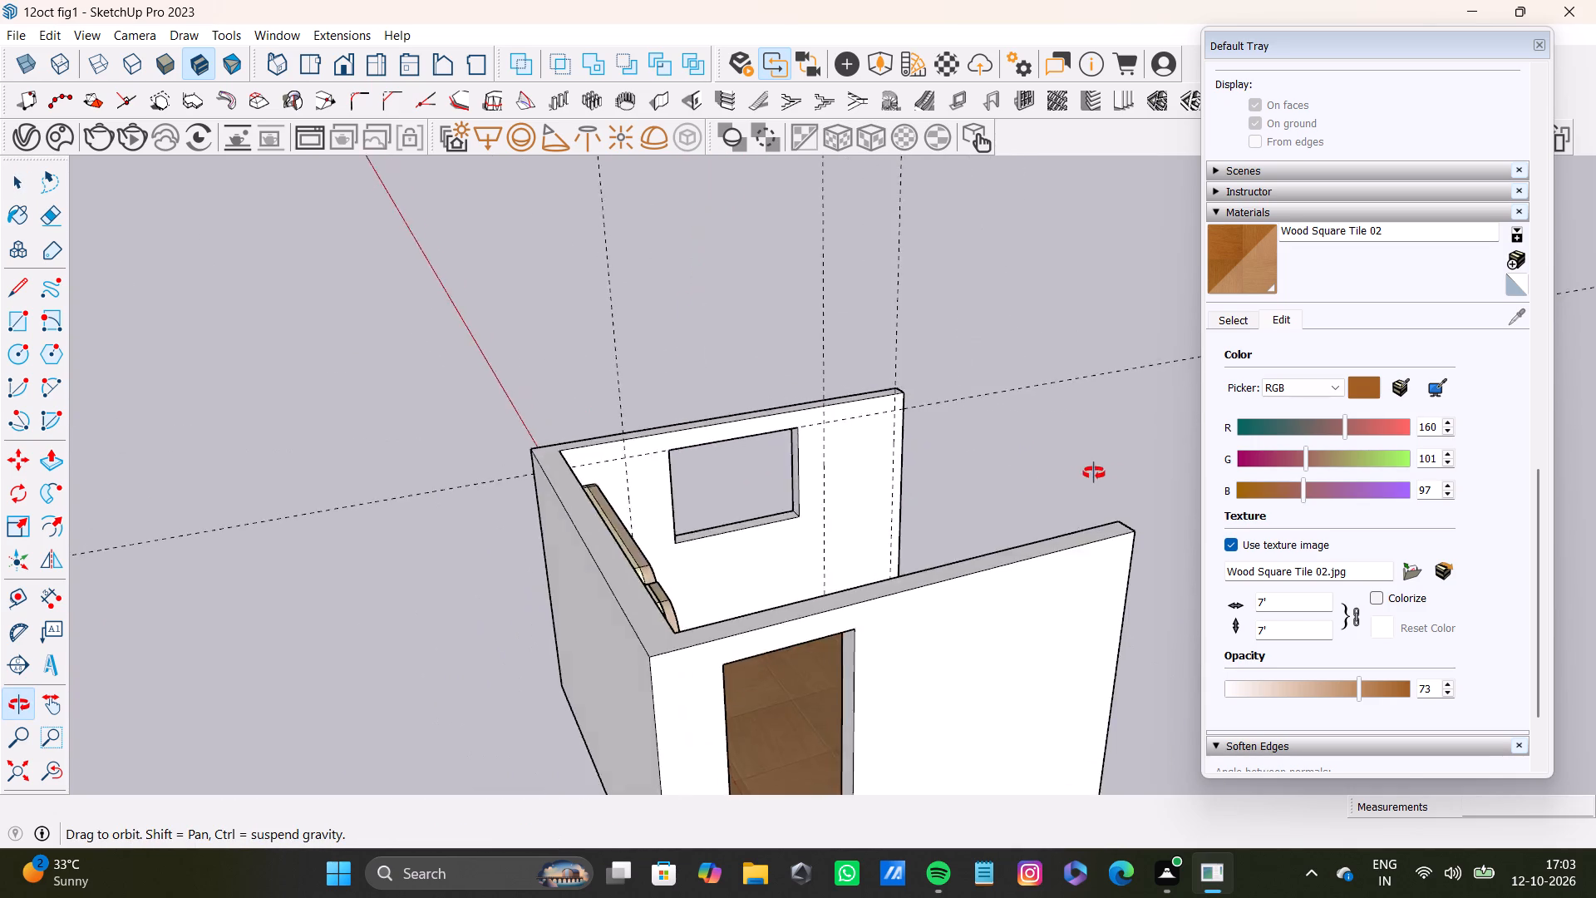
pyautogui.moveTo(1094, 473); pyautogui.dragTo(738, 552, button='middle')
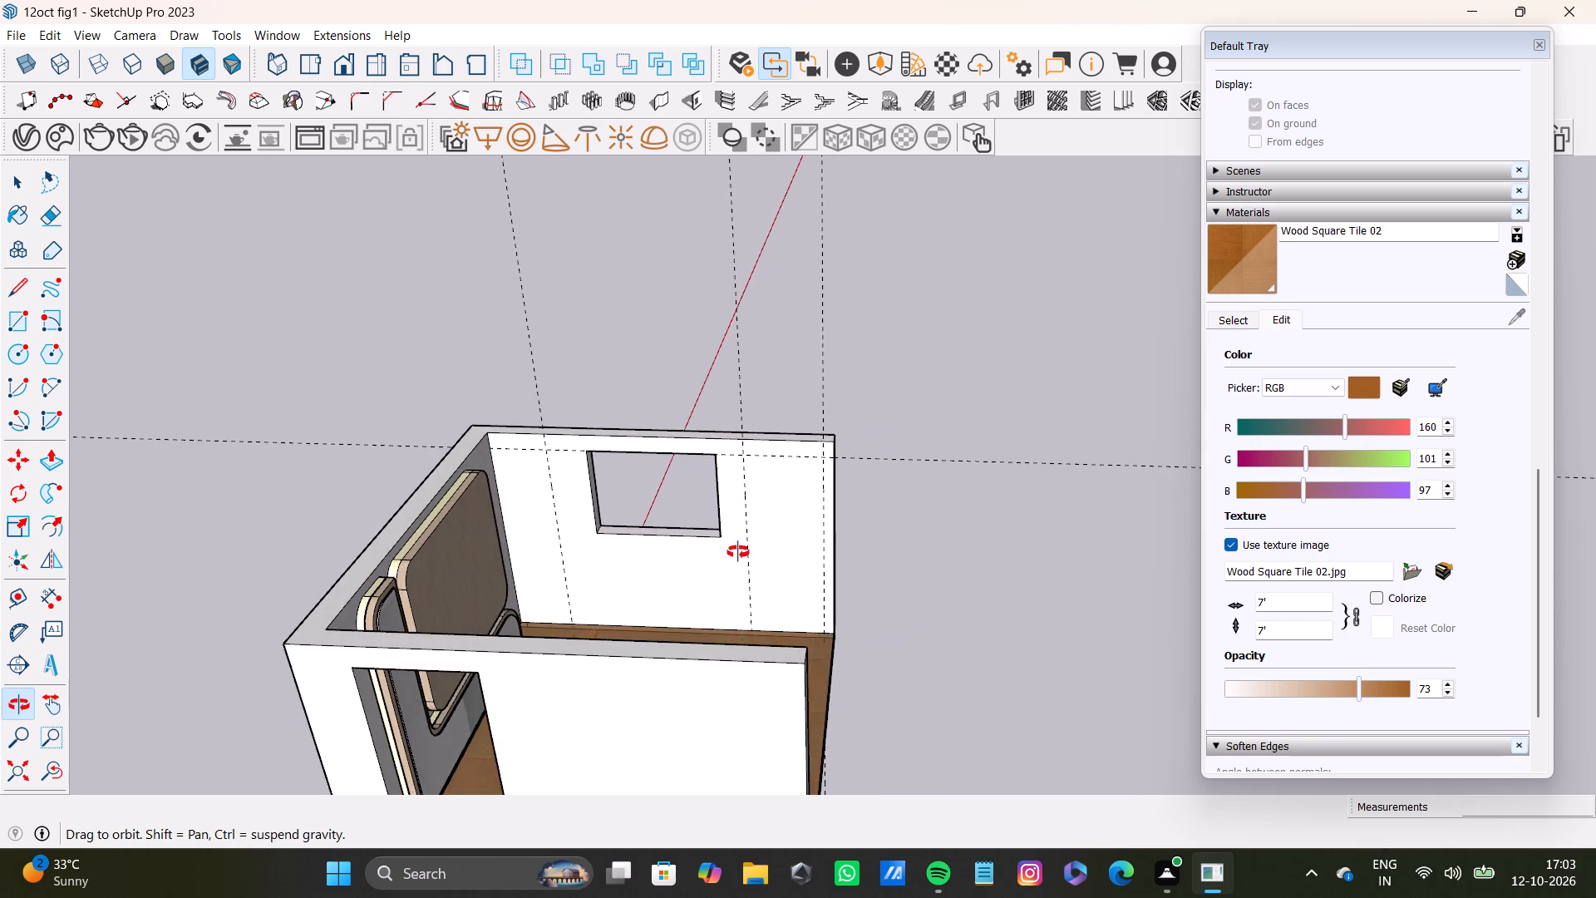
pyautogui.moveTo(738, 552); pyautogui.dragTo(824, 599, button='middle')
pyautogui.scroll(8, 786, 570)
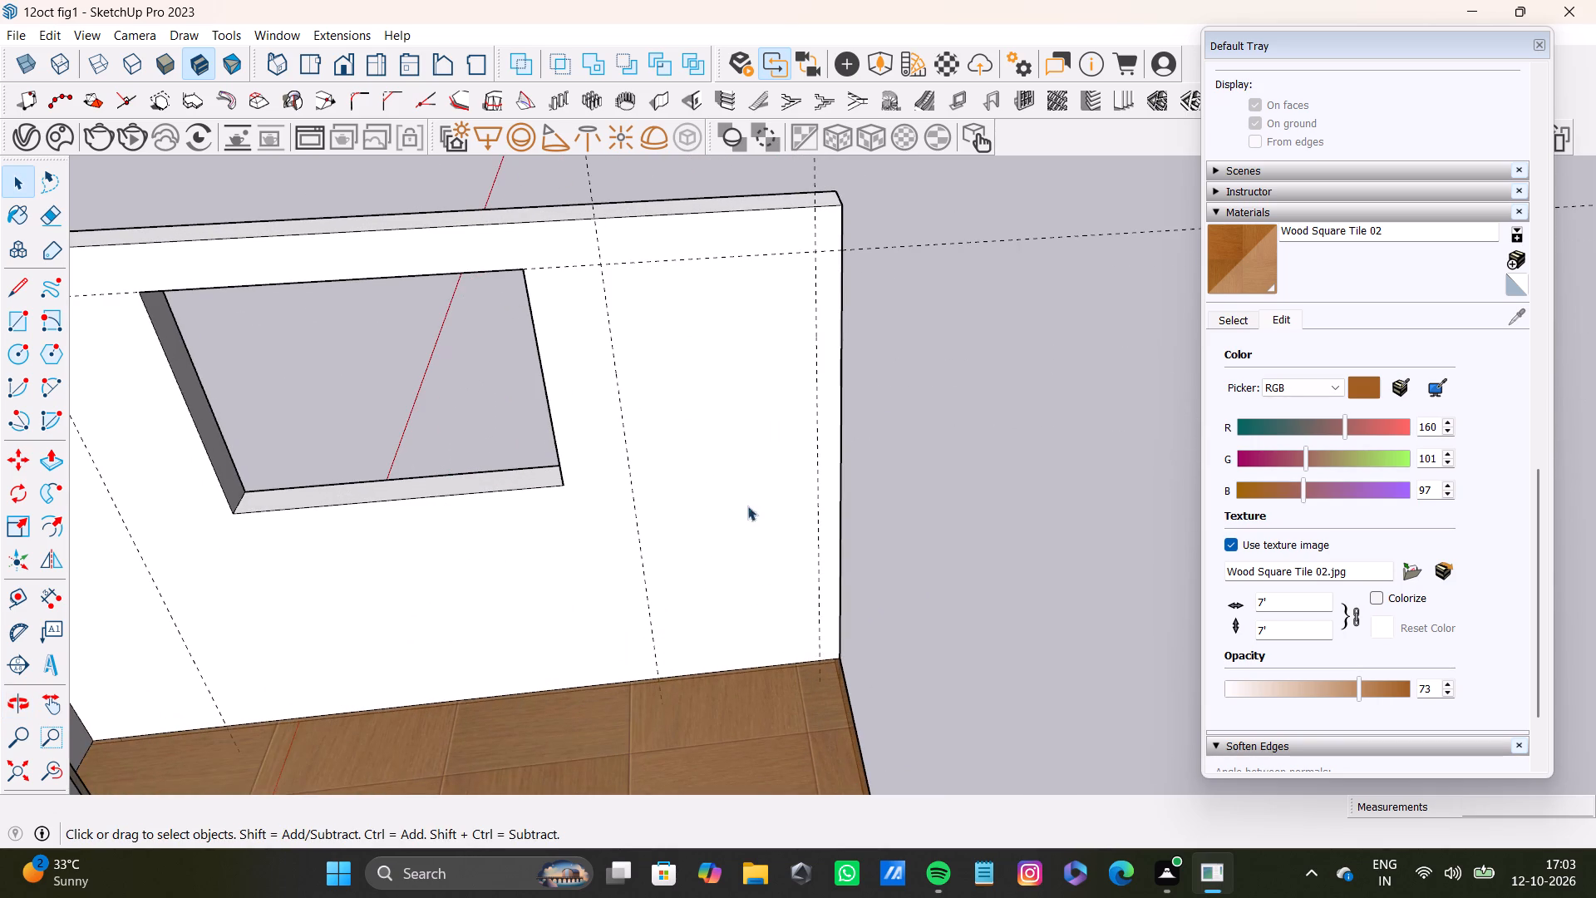
pyautogui.scroll(-4, 741, 503)
pyautogui.middleClick(735, 502)
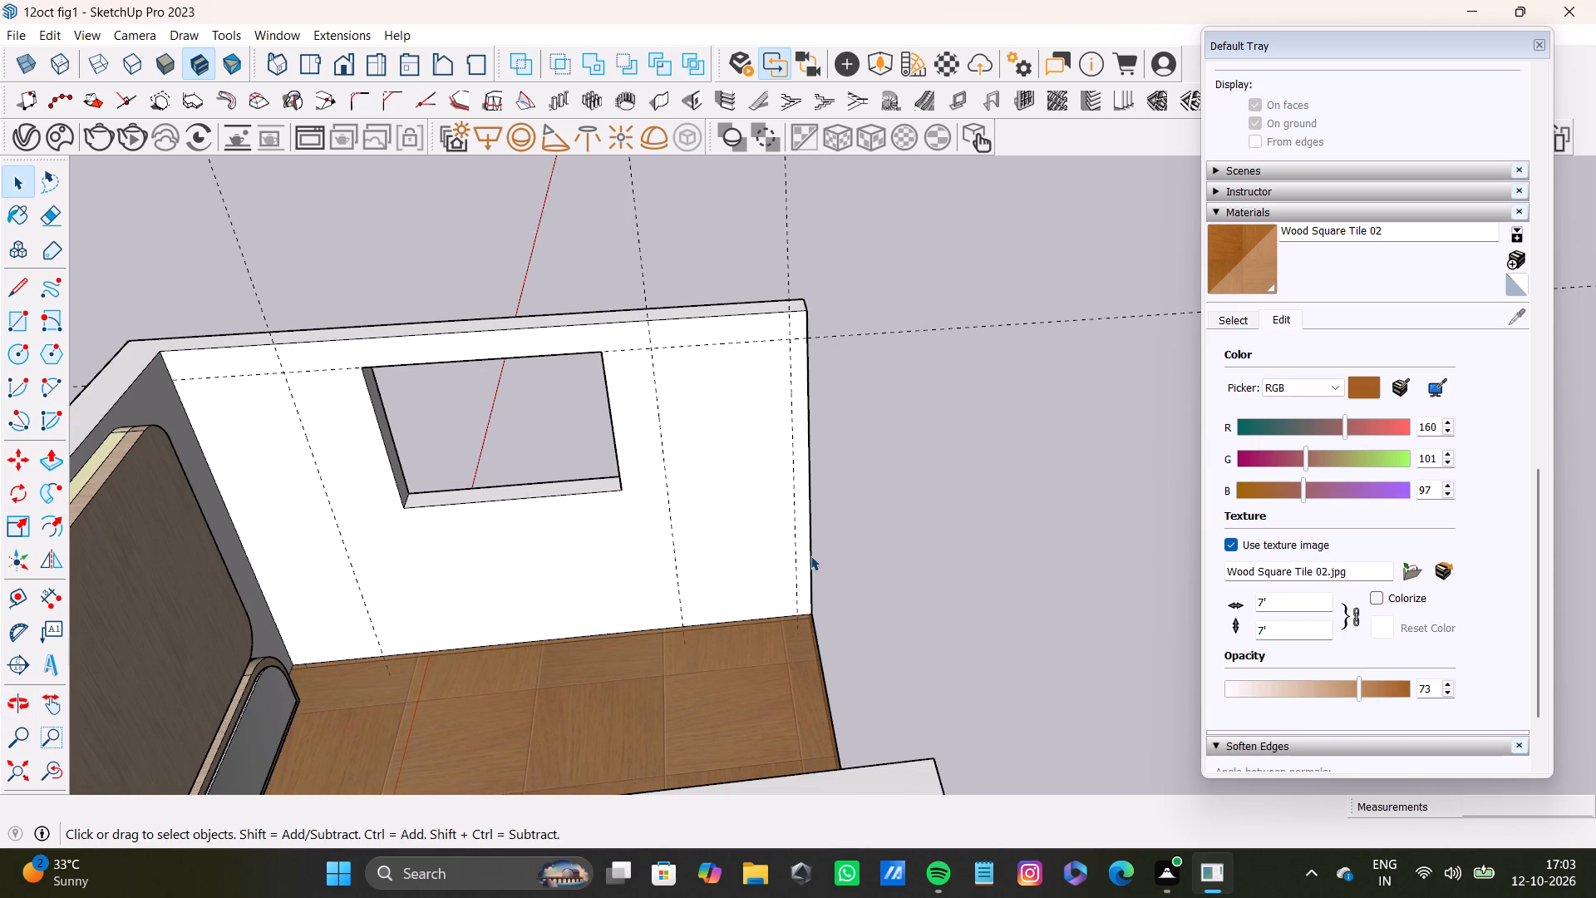
pyautogui.press('r')
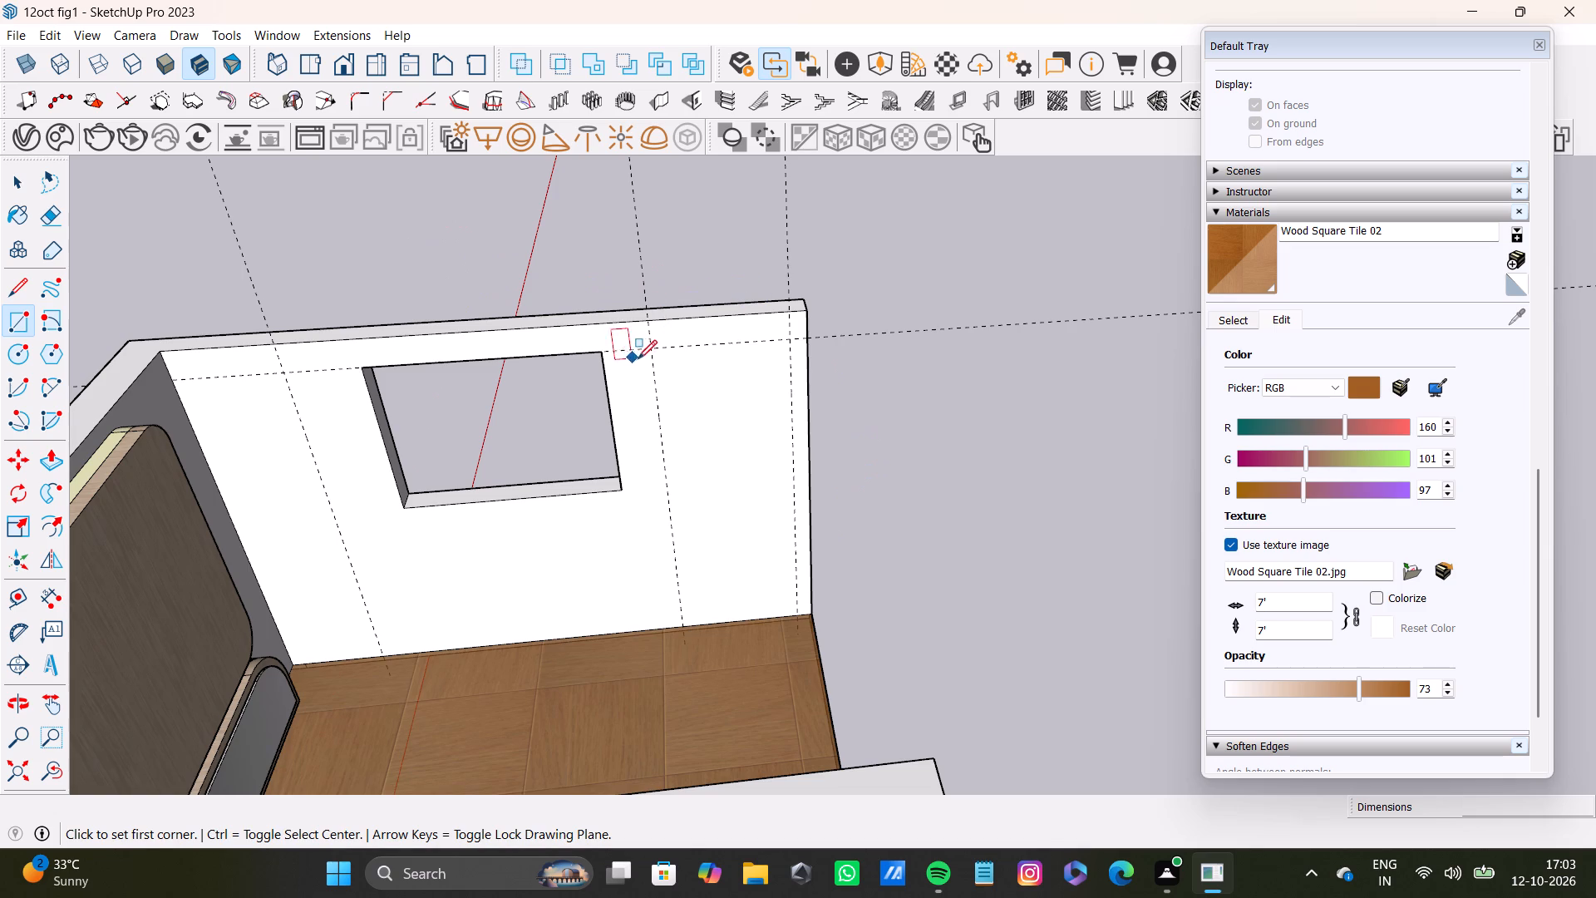
pyautogui.click(652, 348)
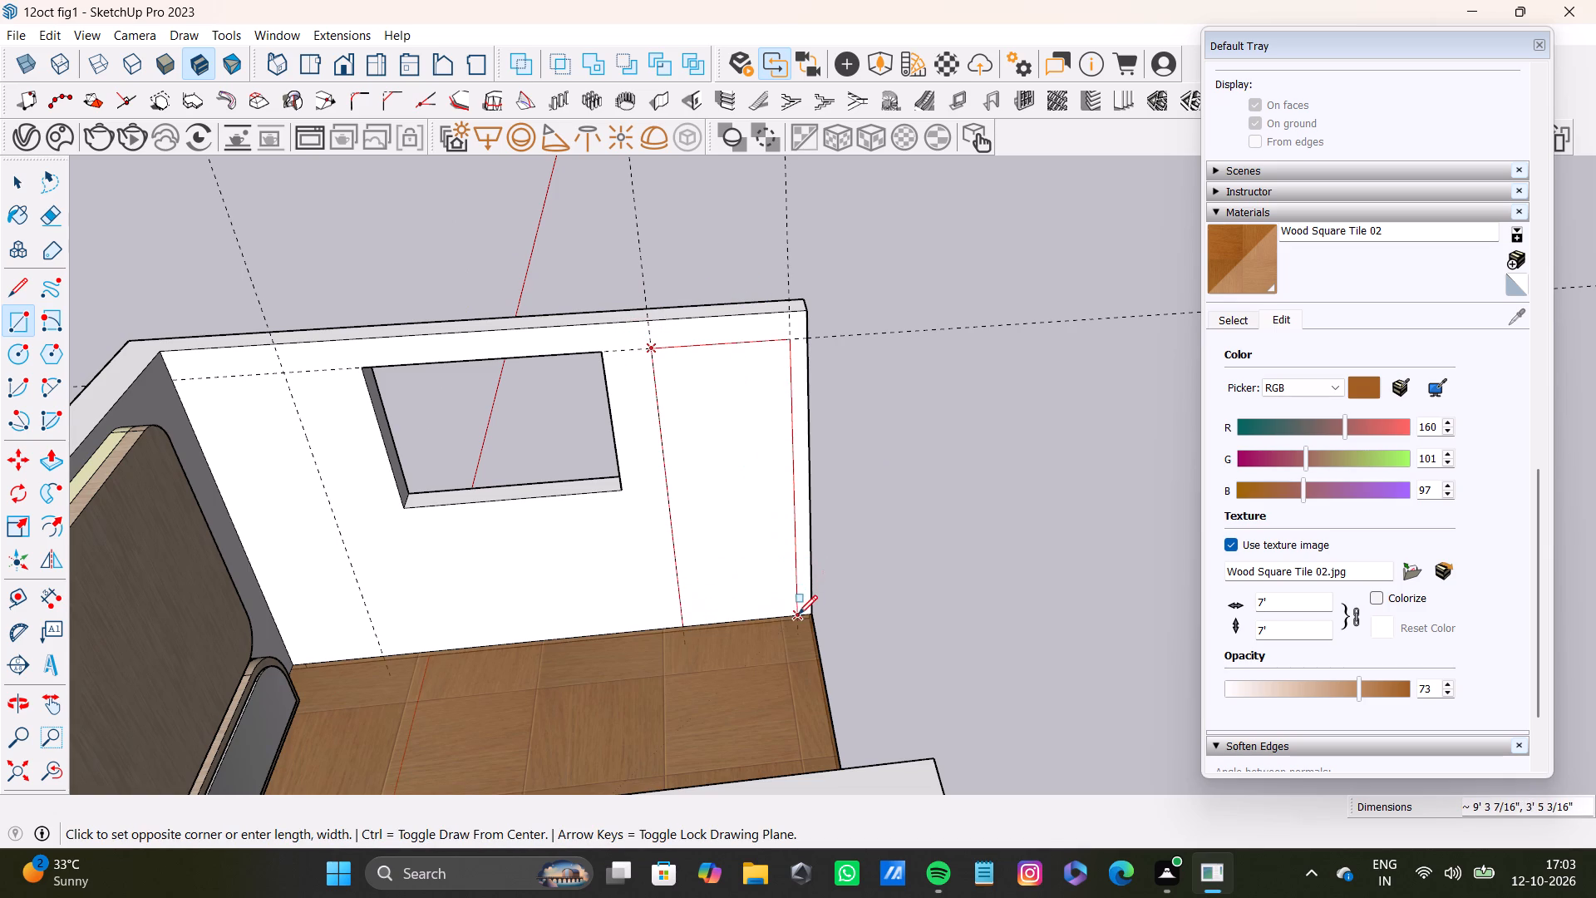
pyautogui.click(799, 615)
# Place a horizontal guide below the rectangle's top edge and a vertical centre guide about 1' 9" from its window-side edge.
pyautogui.moveTo(823, 607); pyautogui.dragTo(790, 497, button='middle')
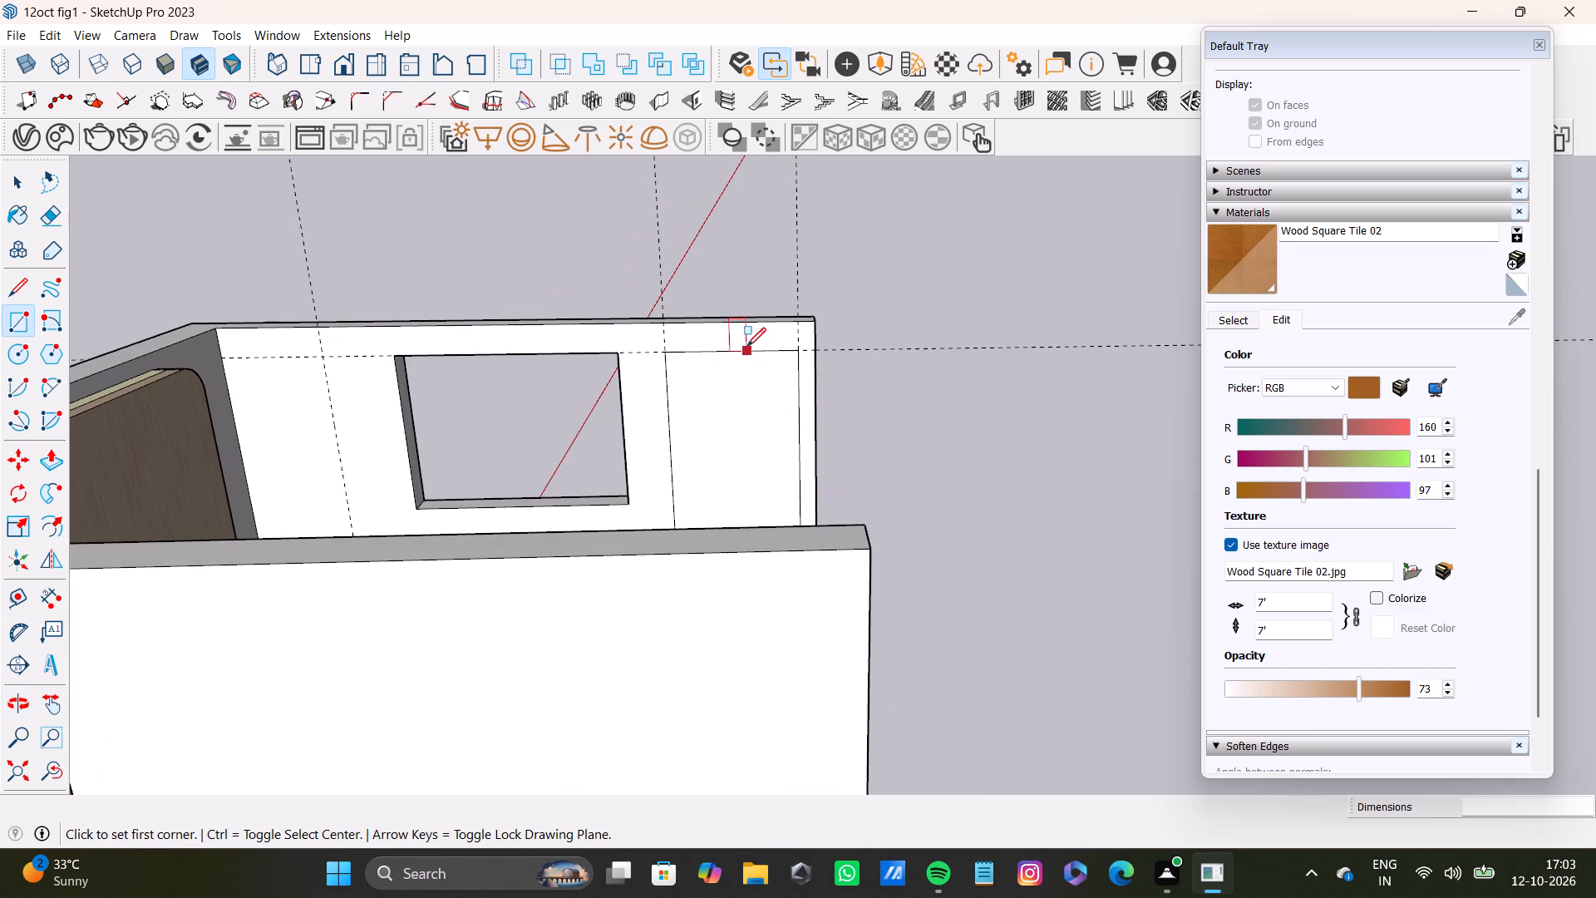
pyautogui.press('space')
pyautogui.write('gt')
pyautogui.scroll(7, 723, 358)
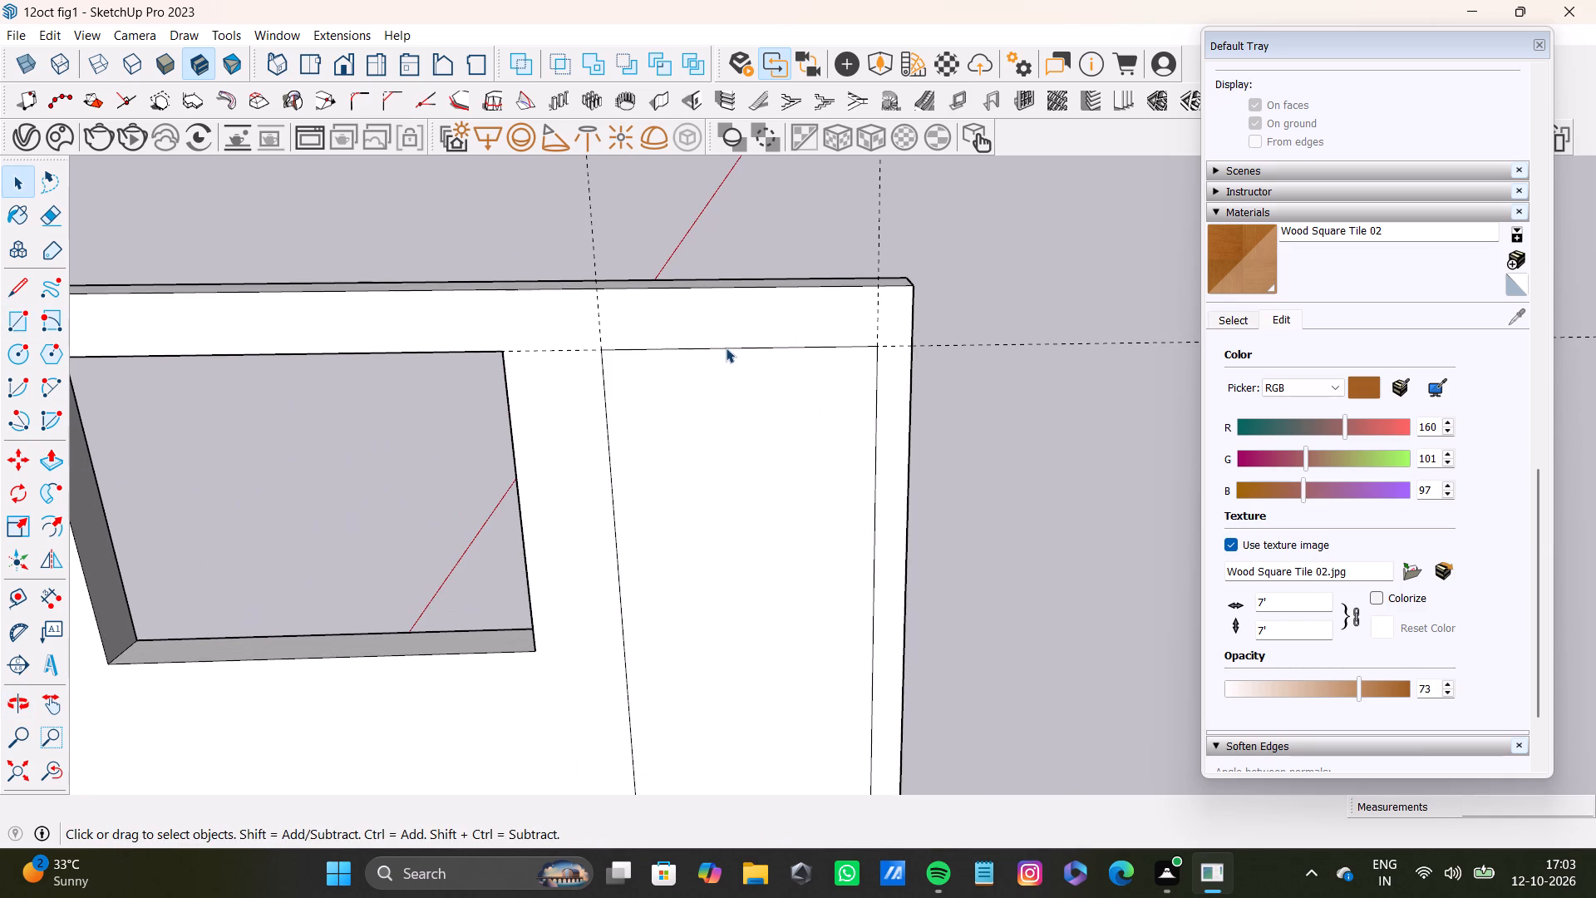
pyautogui.press('t')
pyautogui.click(746, 343)
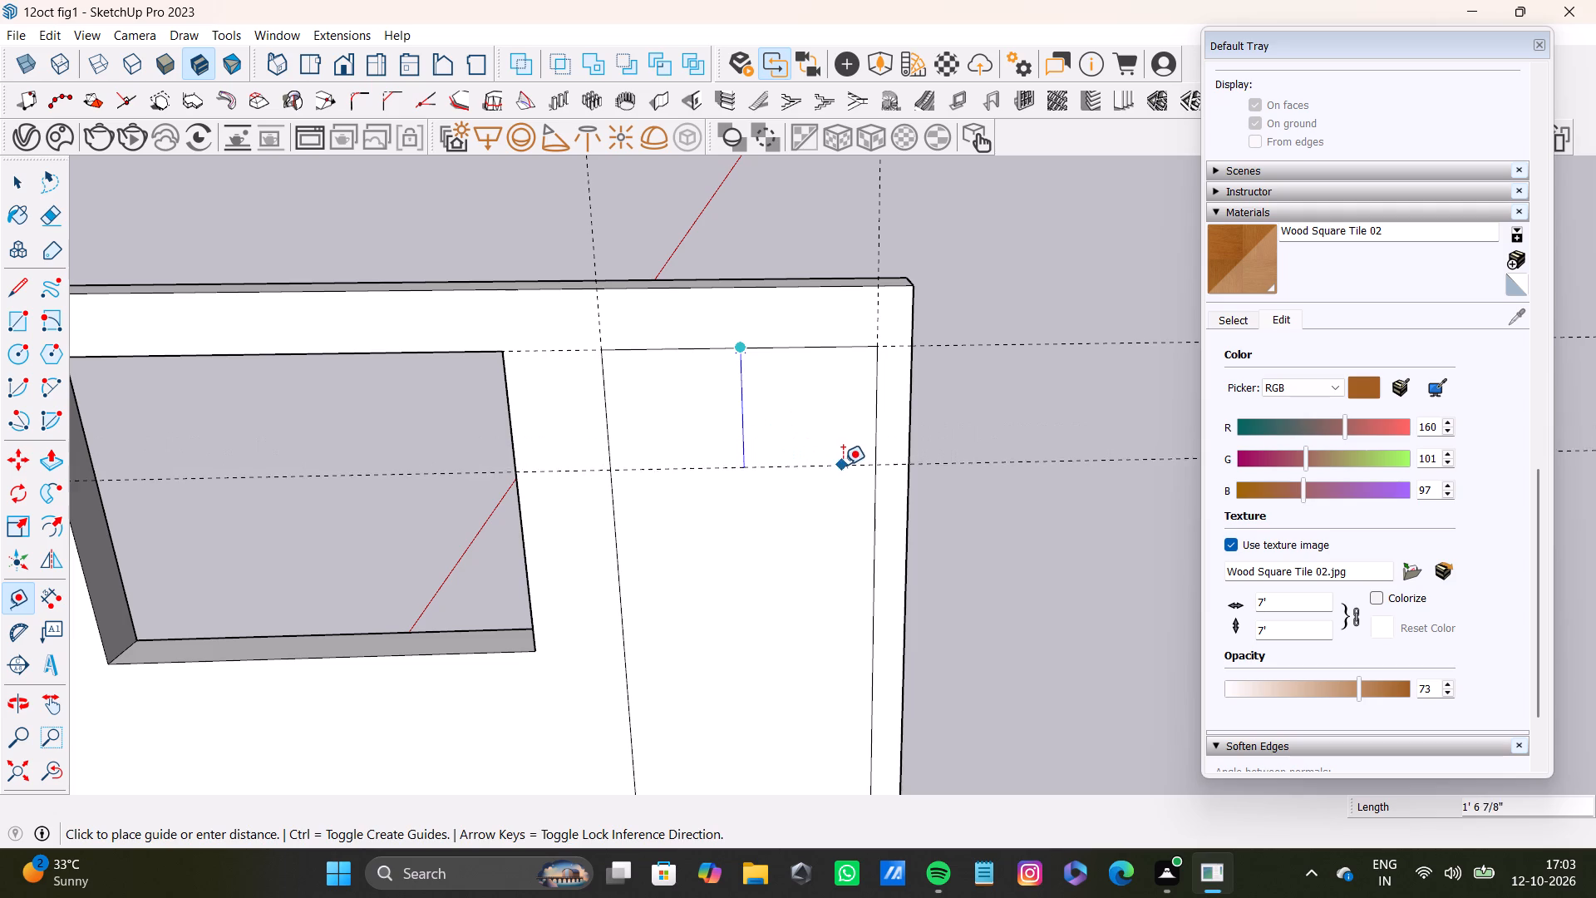
pyautogui.click(885, 447)
pyautogui.click(603, 440)
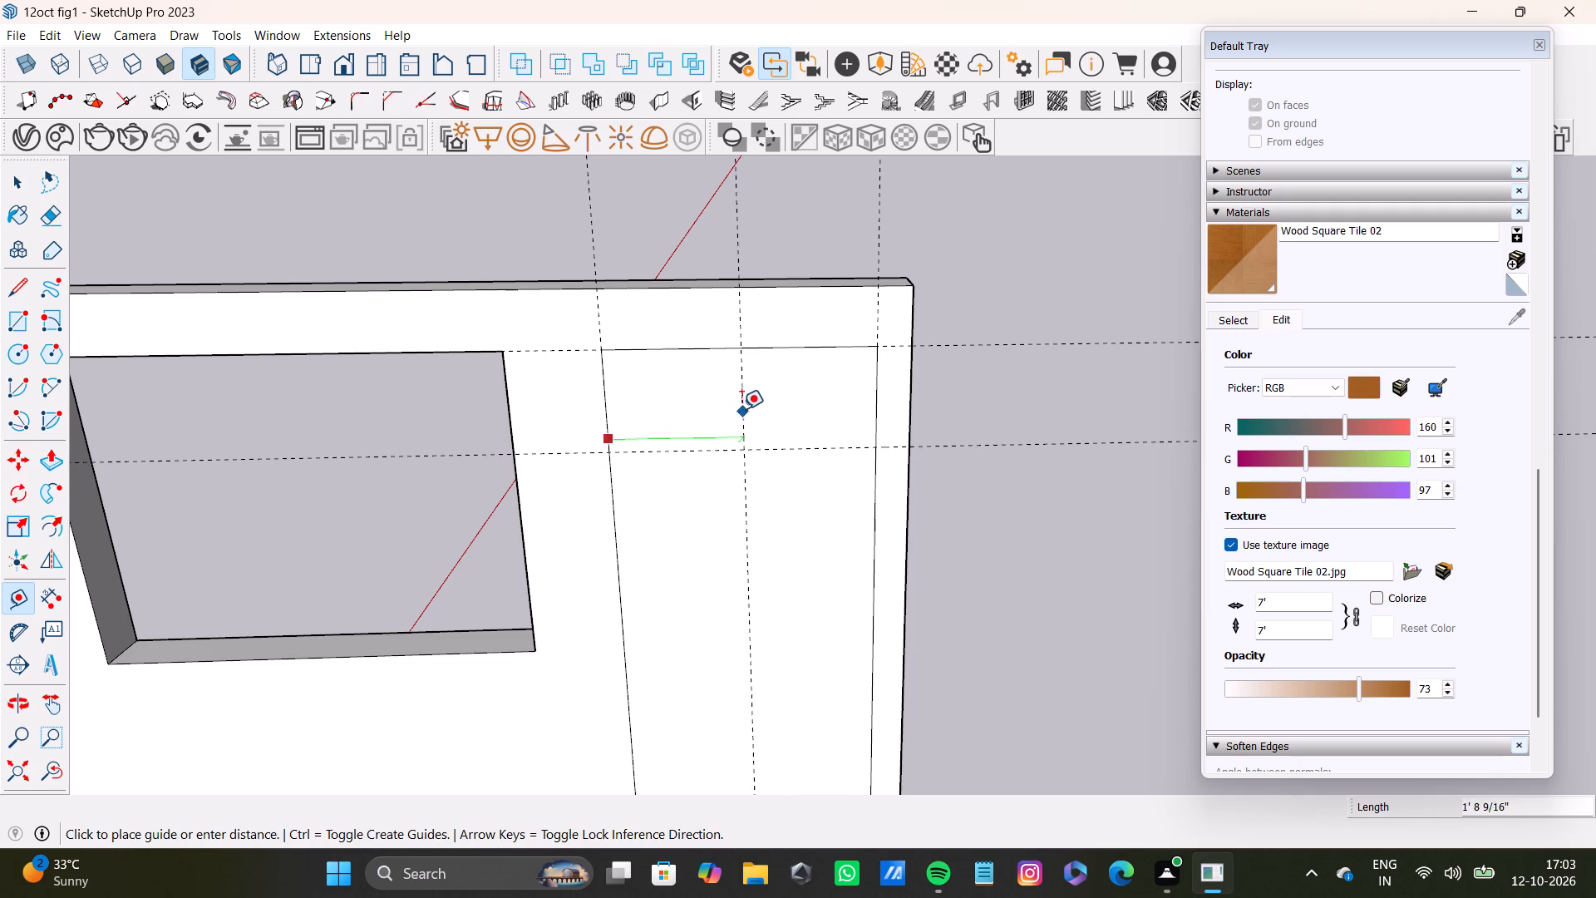
pyautogui.click(745, 404)
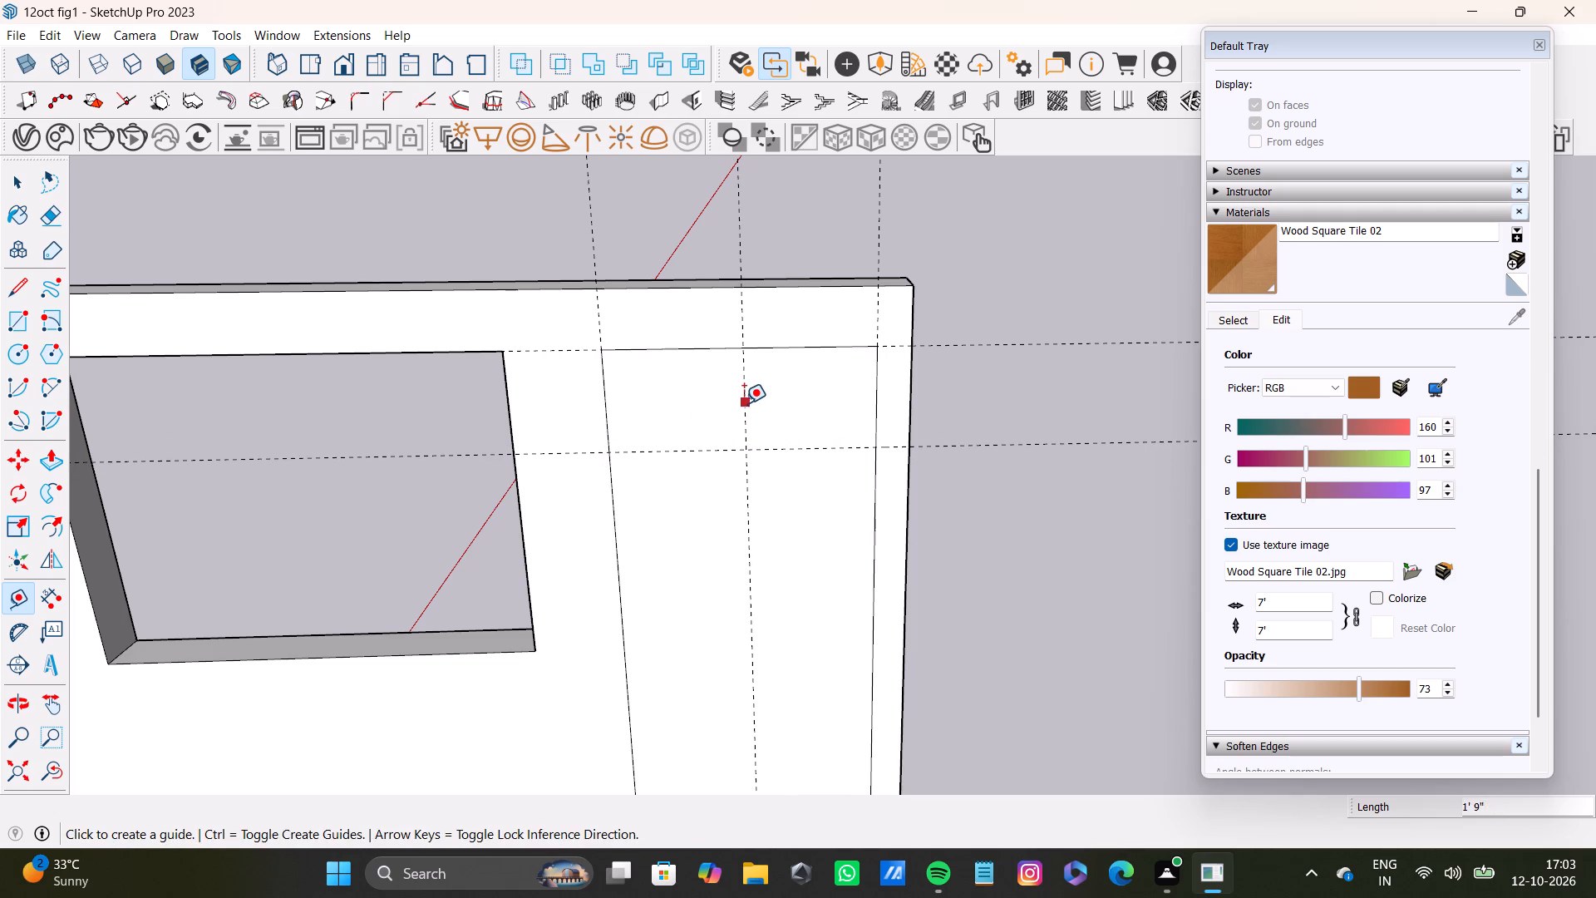
# Draw two mirrored arcs from the rectangle's top centre to its sides at the horizontal guide, forming an arched top.
pyautogui.press('a')
pyautogui.click(607, 452)
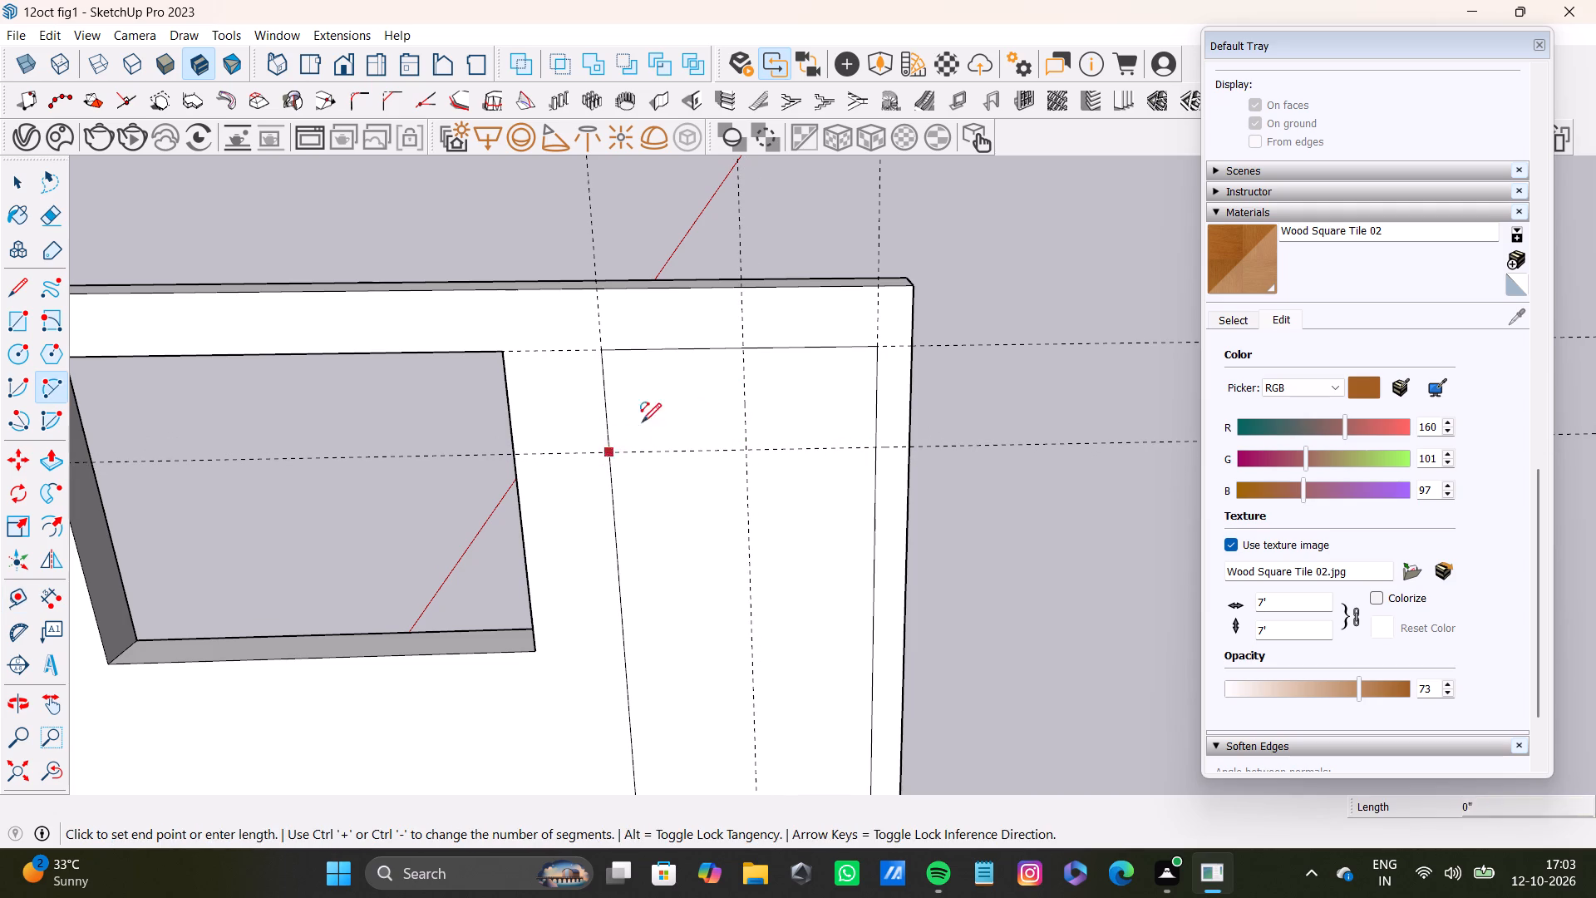
pyautogui.click(740, 349)
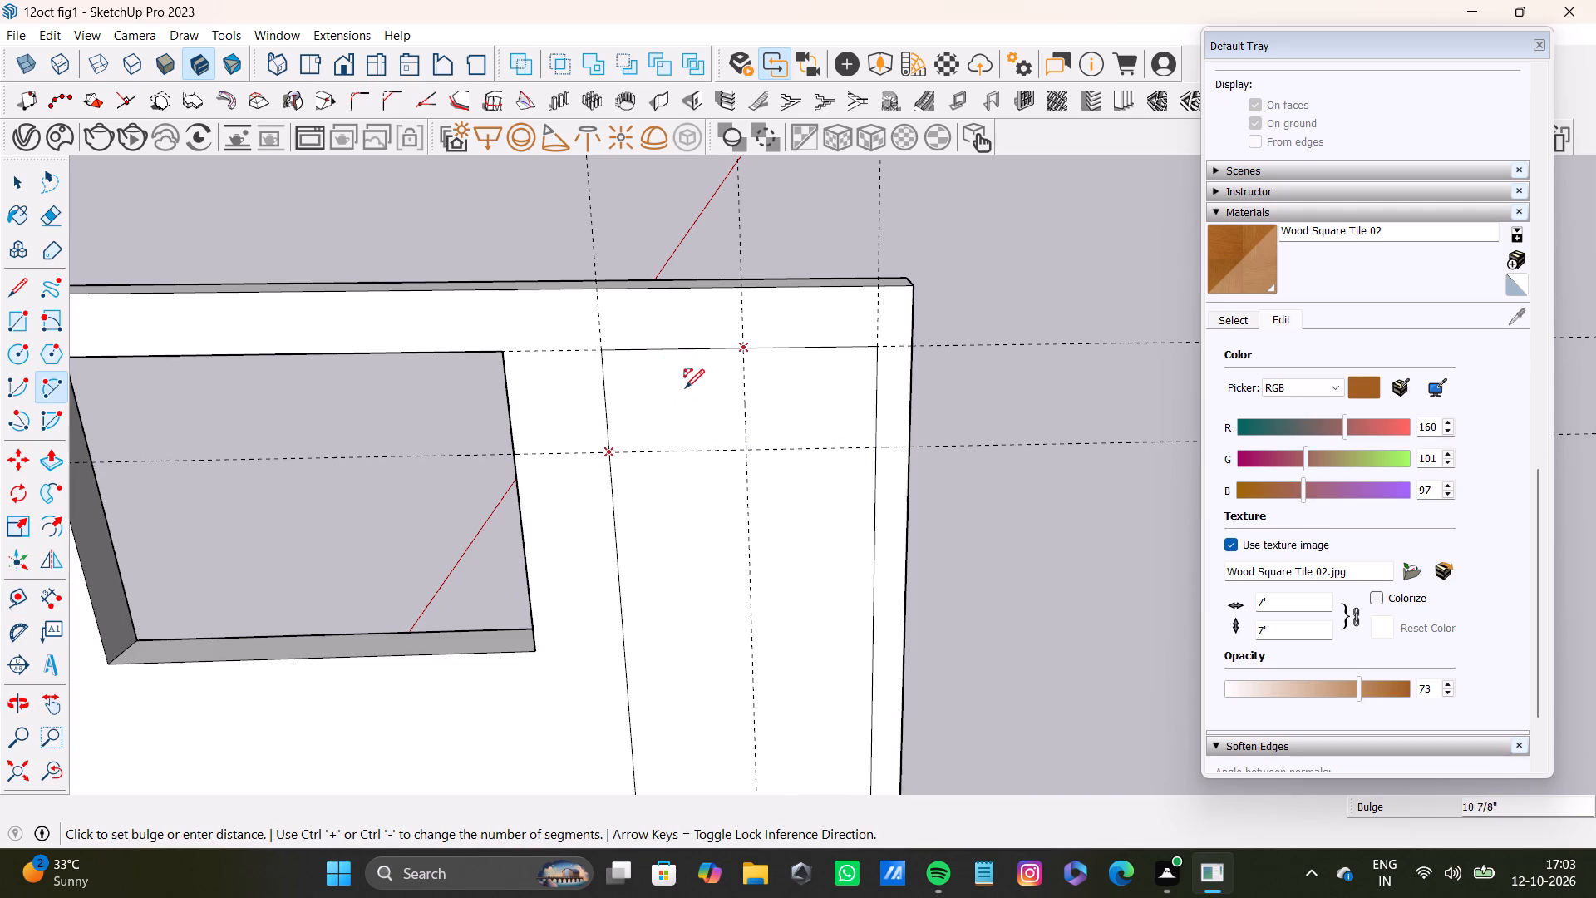
pyautogui.click(658, 381)
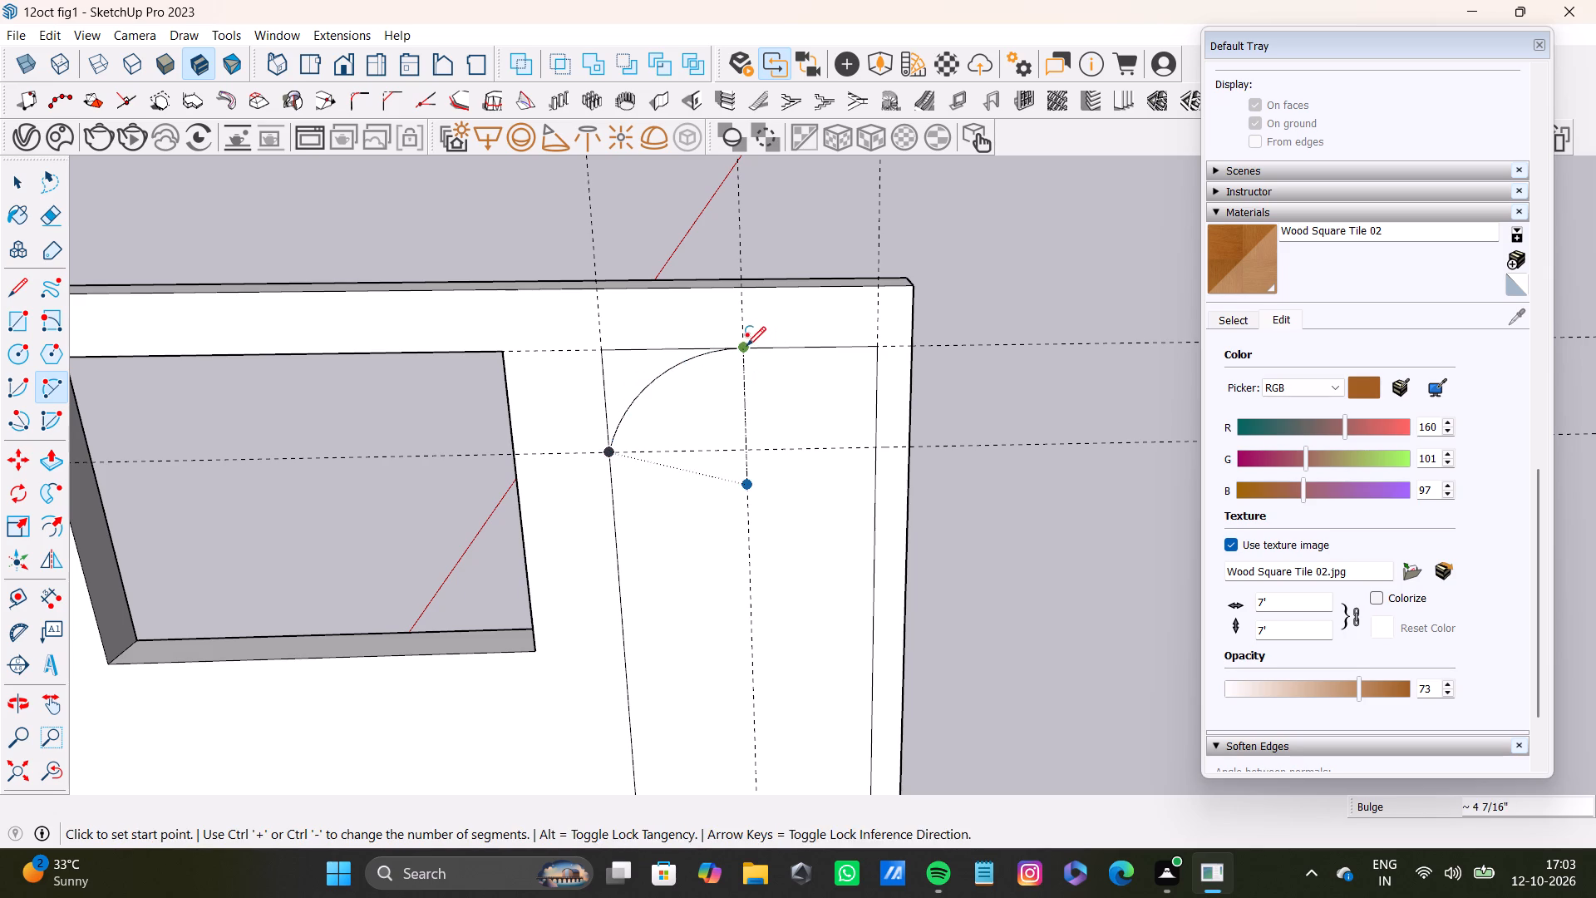
pyautogui.click(746, 346)
pyautogui.click(874, 446)
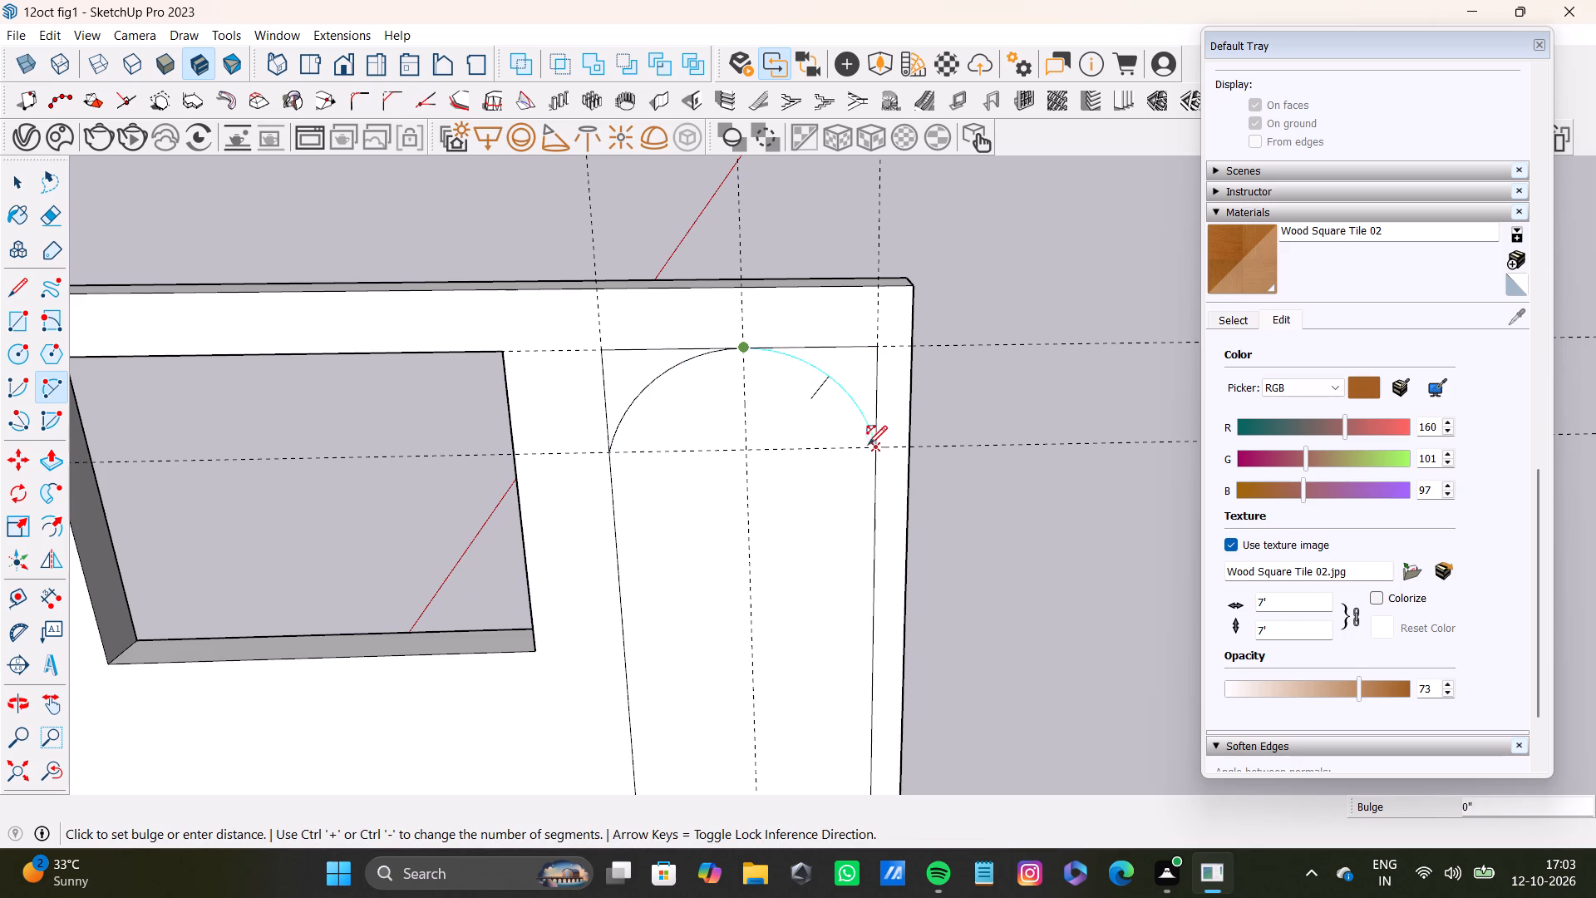
pyautogui.click(857, 387)
pyautogui.press('space')
# Delete the rectangle's leftover top and side edges outside the two arcs, leaving only the arched outline.
pyautogui.scroll(-7, 768, 373)
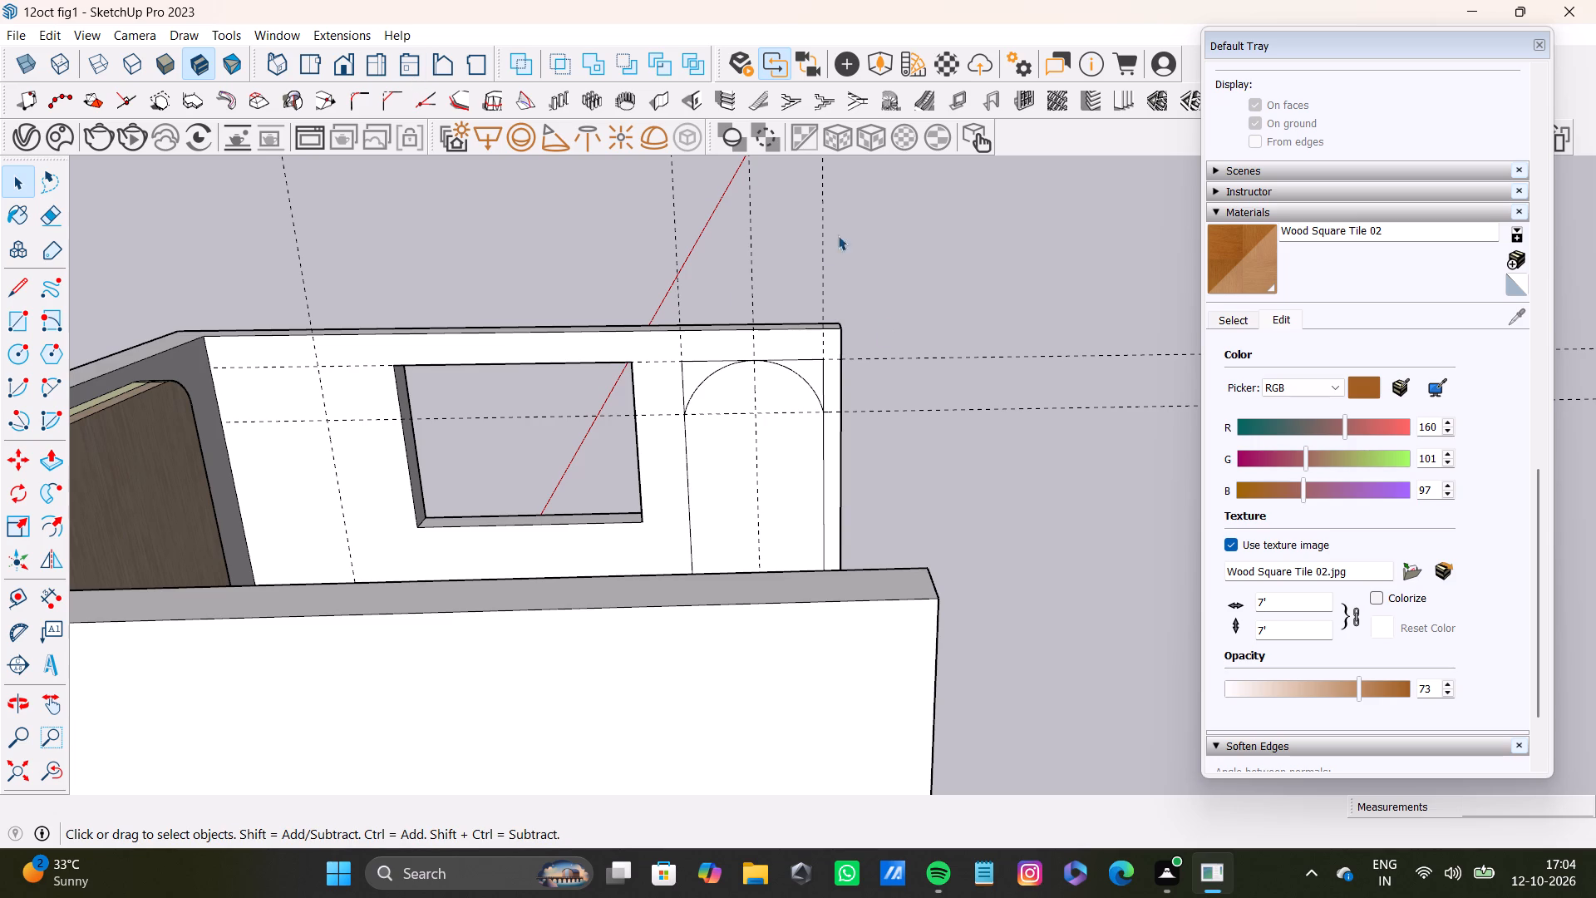
pyautogui.scroll(15, 710, 333)
pyautogui.click(704, 356)
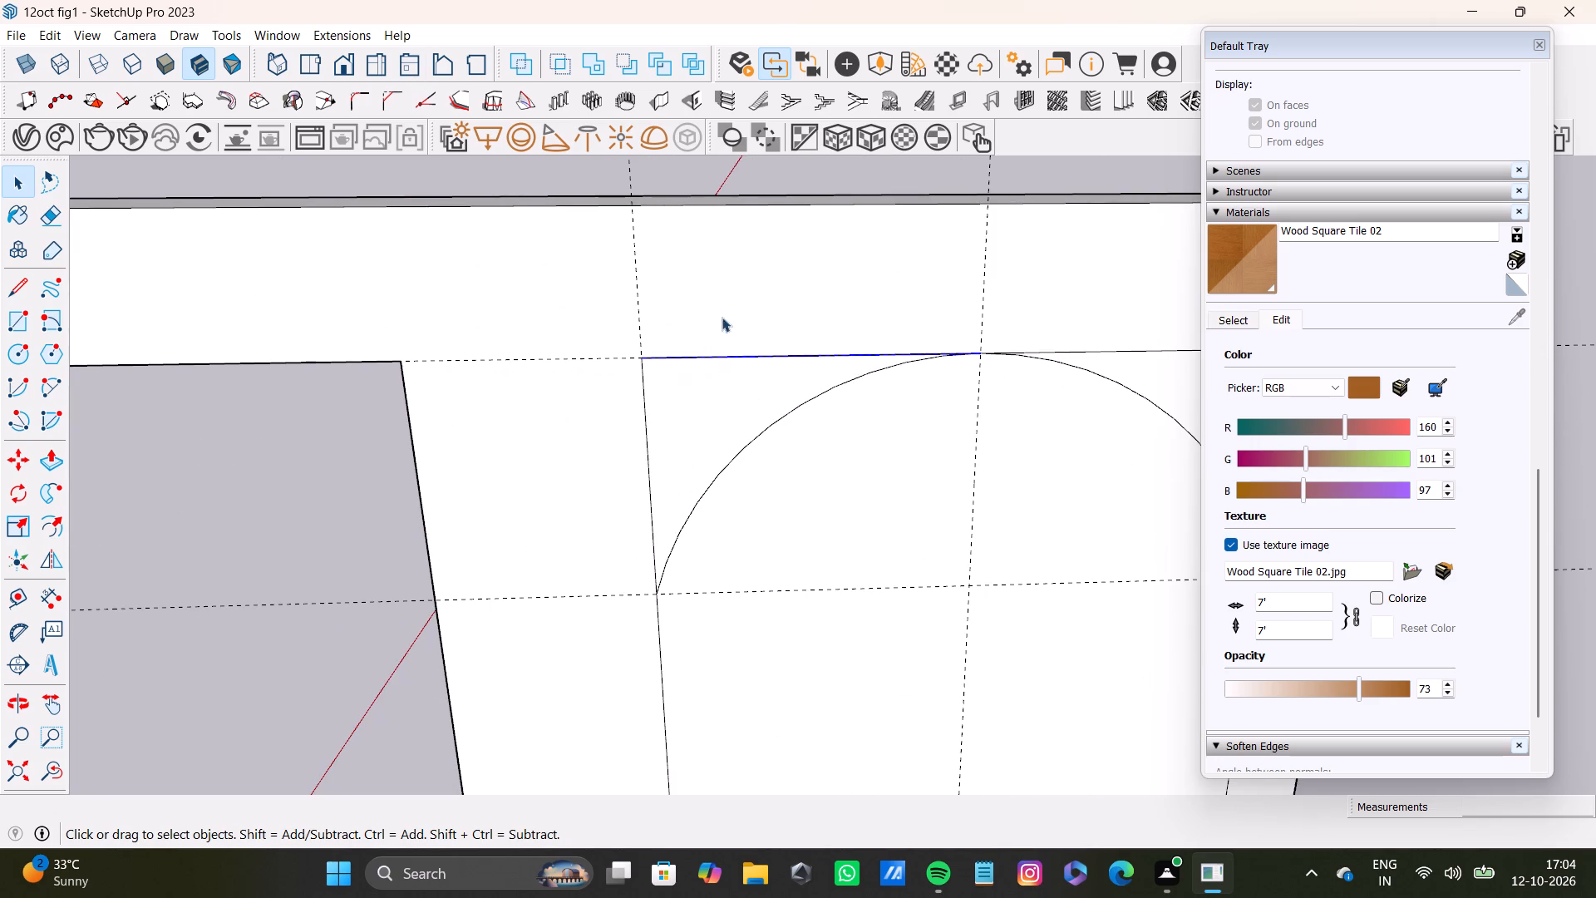
pyautogui.press('Delete')
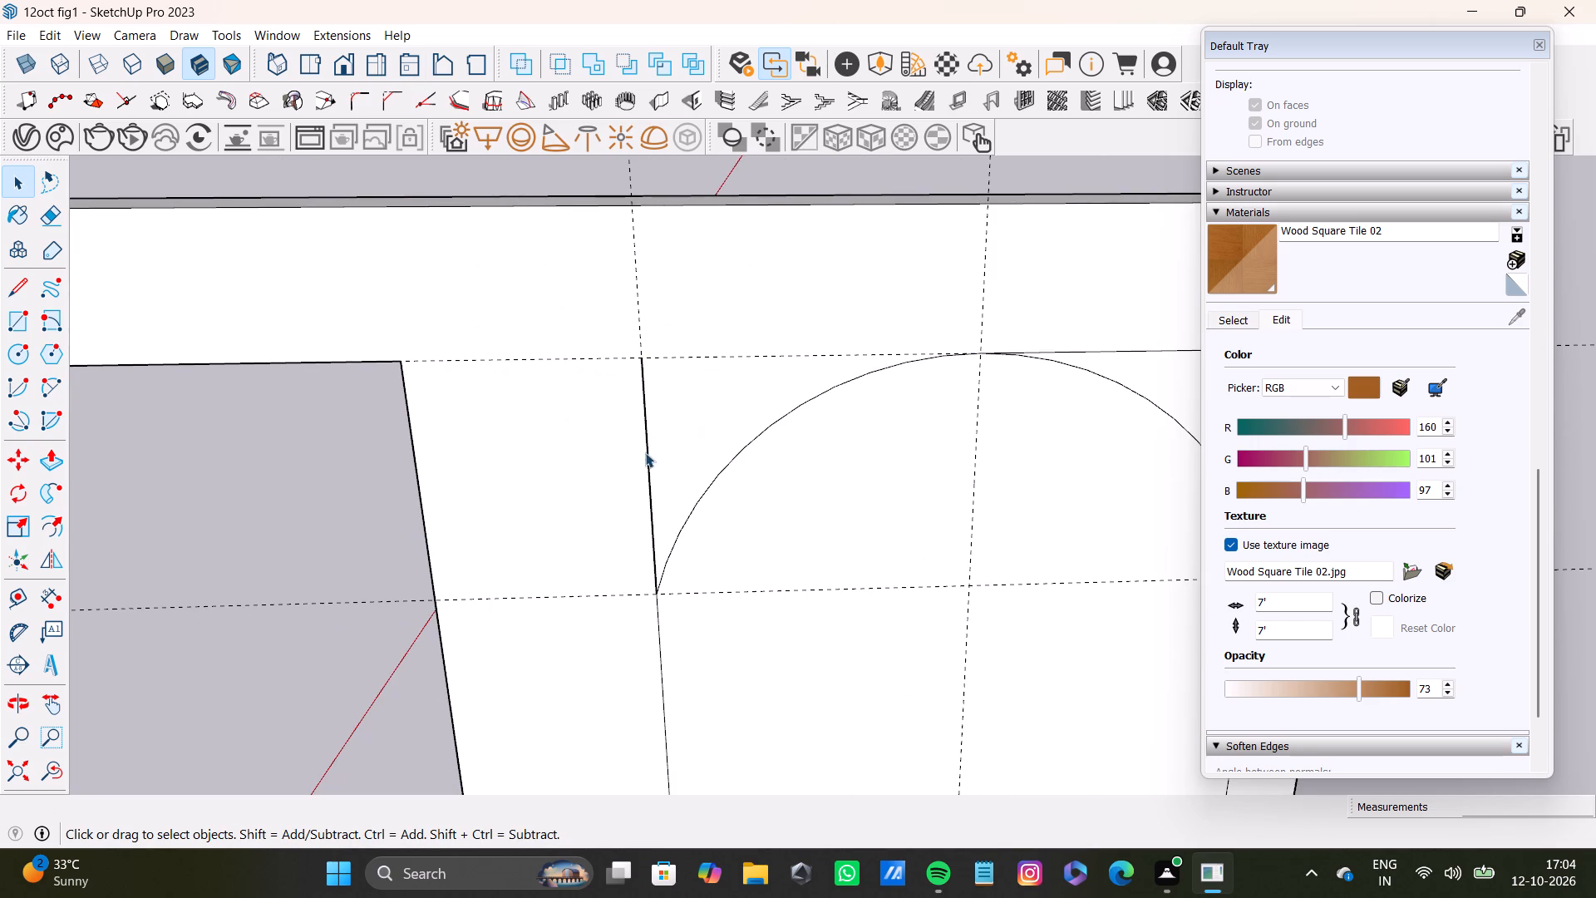
pyautogui.click(648, 457)
pyautogui.press('Delete')
pyautogui.scroll(-10, 743, 407)
pyautogui.moveTo(1015, 446); pyautogui.dragTo(919, 443, button='middle')
pyautogui.scroll(7, 945, 426)
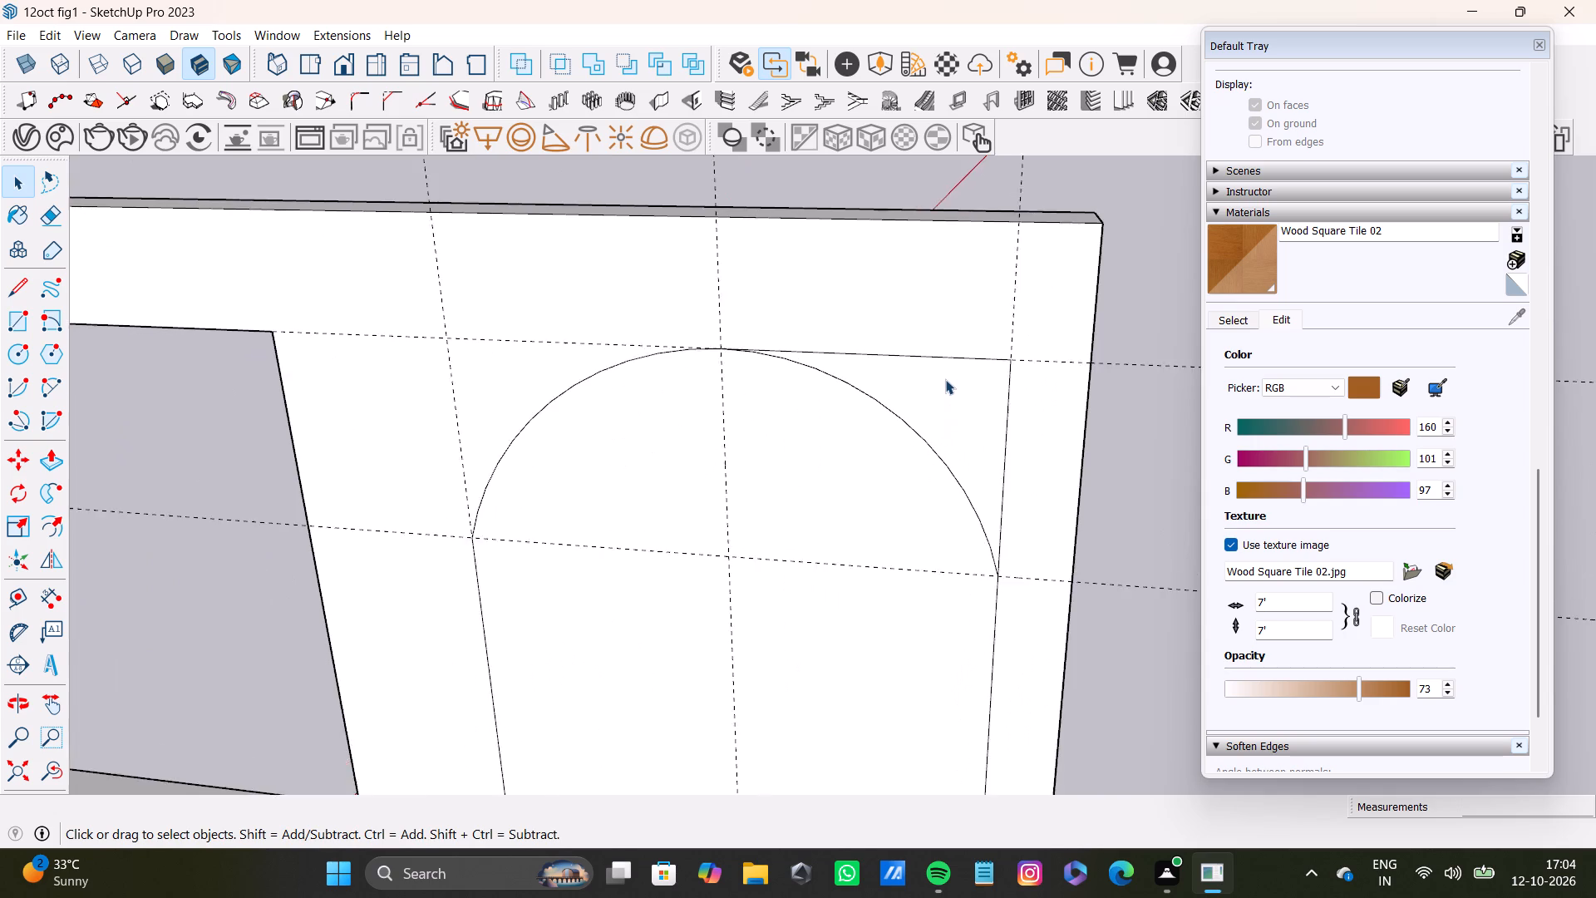
pyautogui.scroll(4, 945, 379)
pyautogui.click(958, 352)
pyautogui.press('Delete')
pyautogui.click(1030, 394)
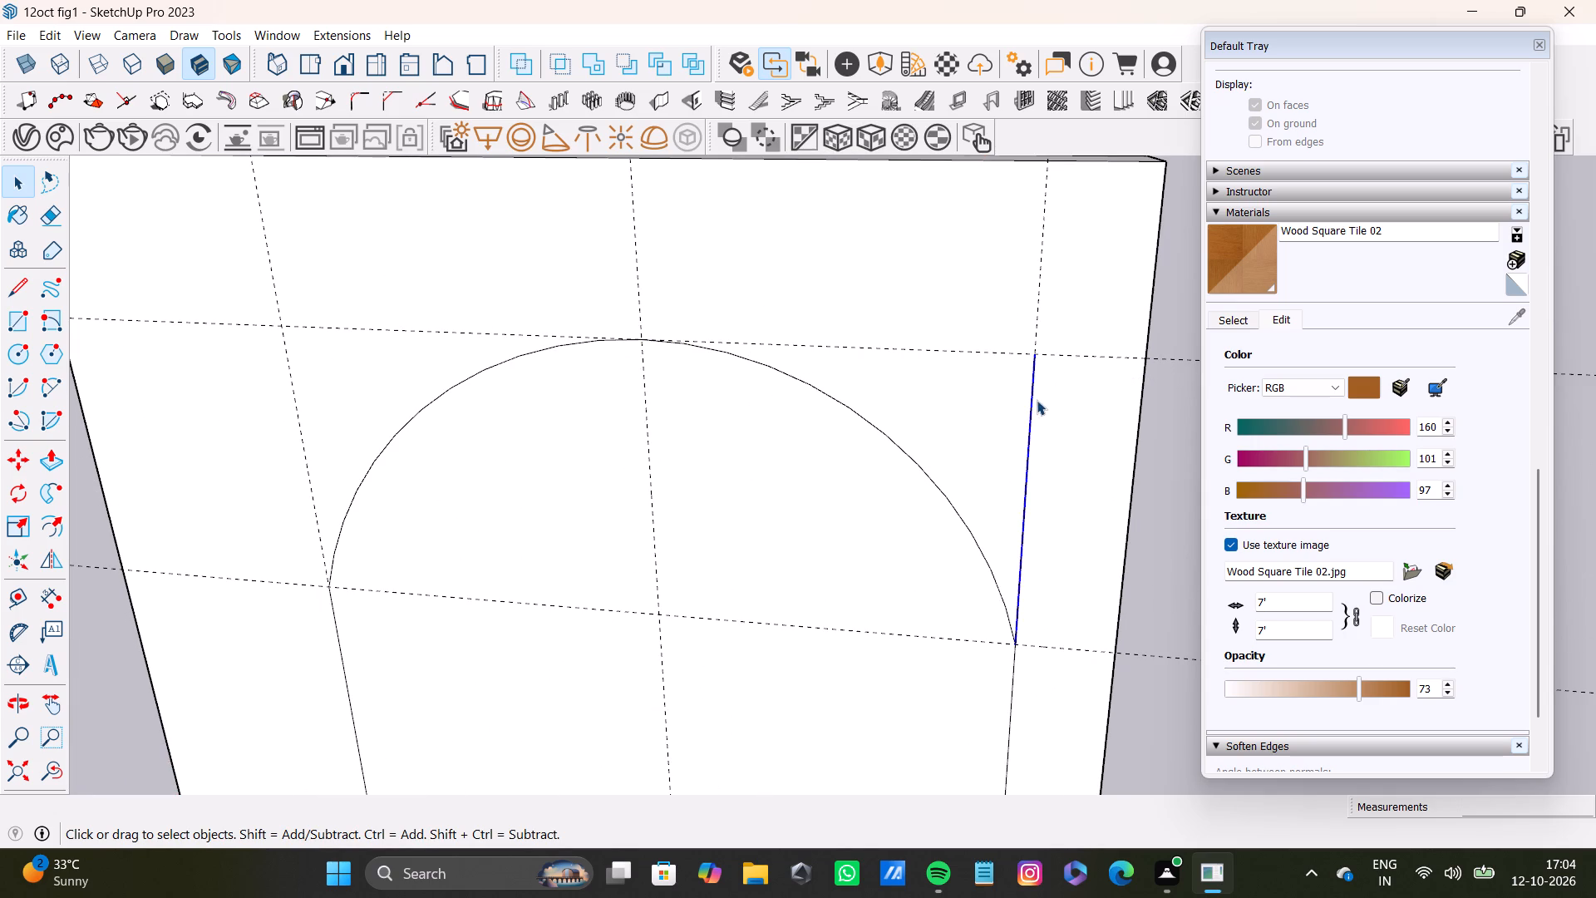
pyautogui.press('Delete')
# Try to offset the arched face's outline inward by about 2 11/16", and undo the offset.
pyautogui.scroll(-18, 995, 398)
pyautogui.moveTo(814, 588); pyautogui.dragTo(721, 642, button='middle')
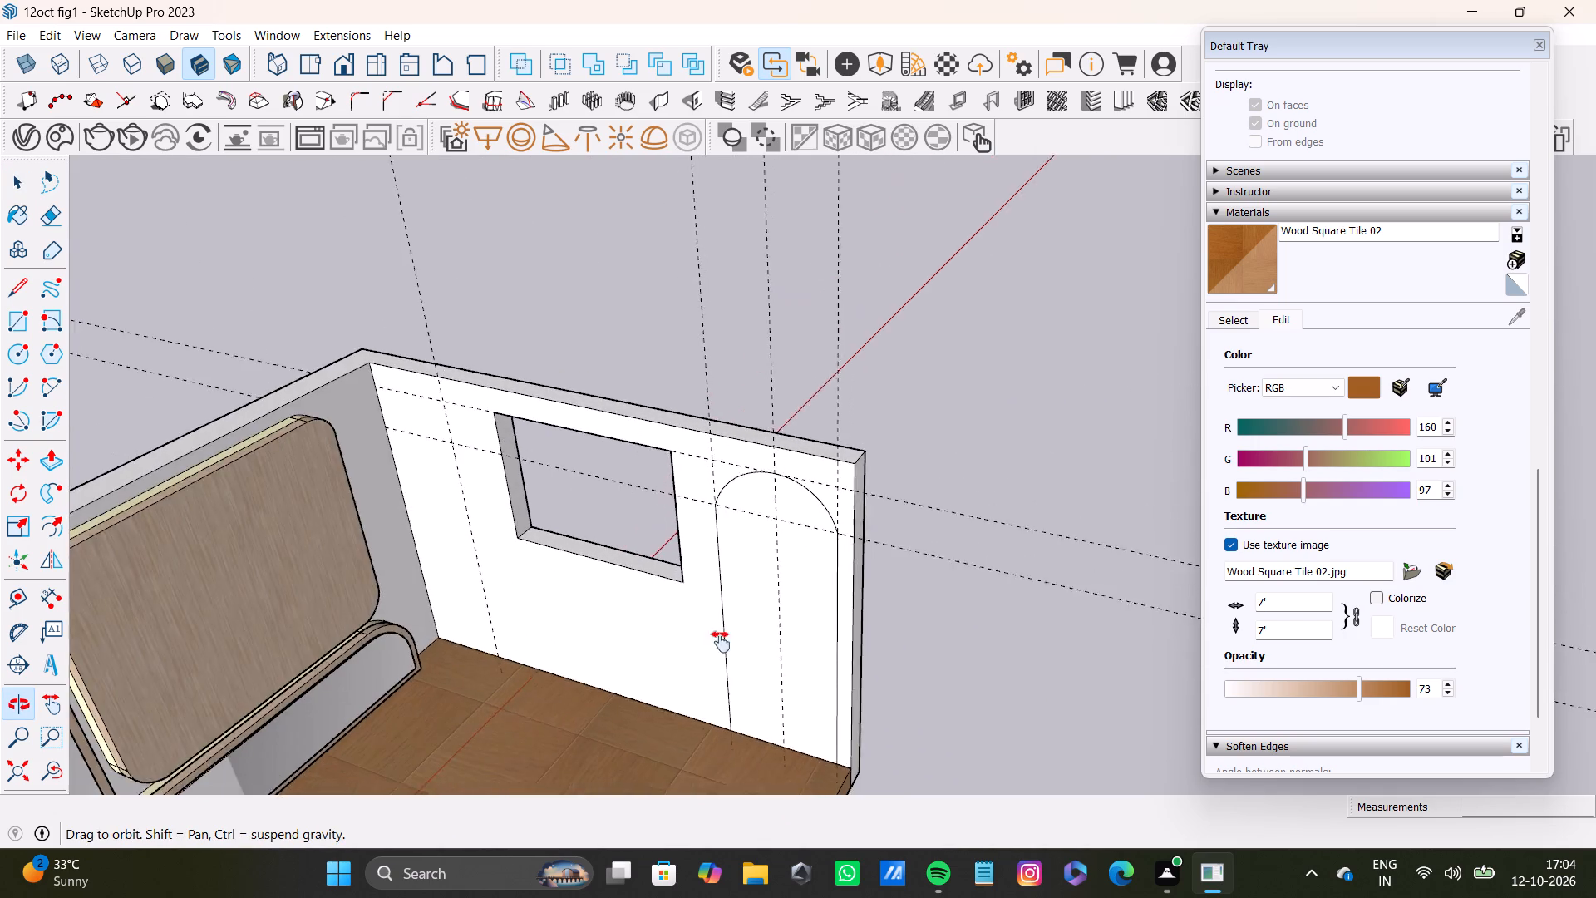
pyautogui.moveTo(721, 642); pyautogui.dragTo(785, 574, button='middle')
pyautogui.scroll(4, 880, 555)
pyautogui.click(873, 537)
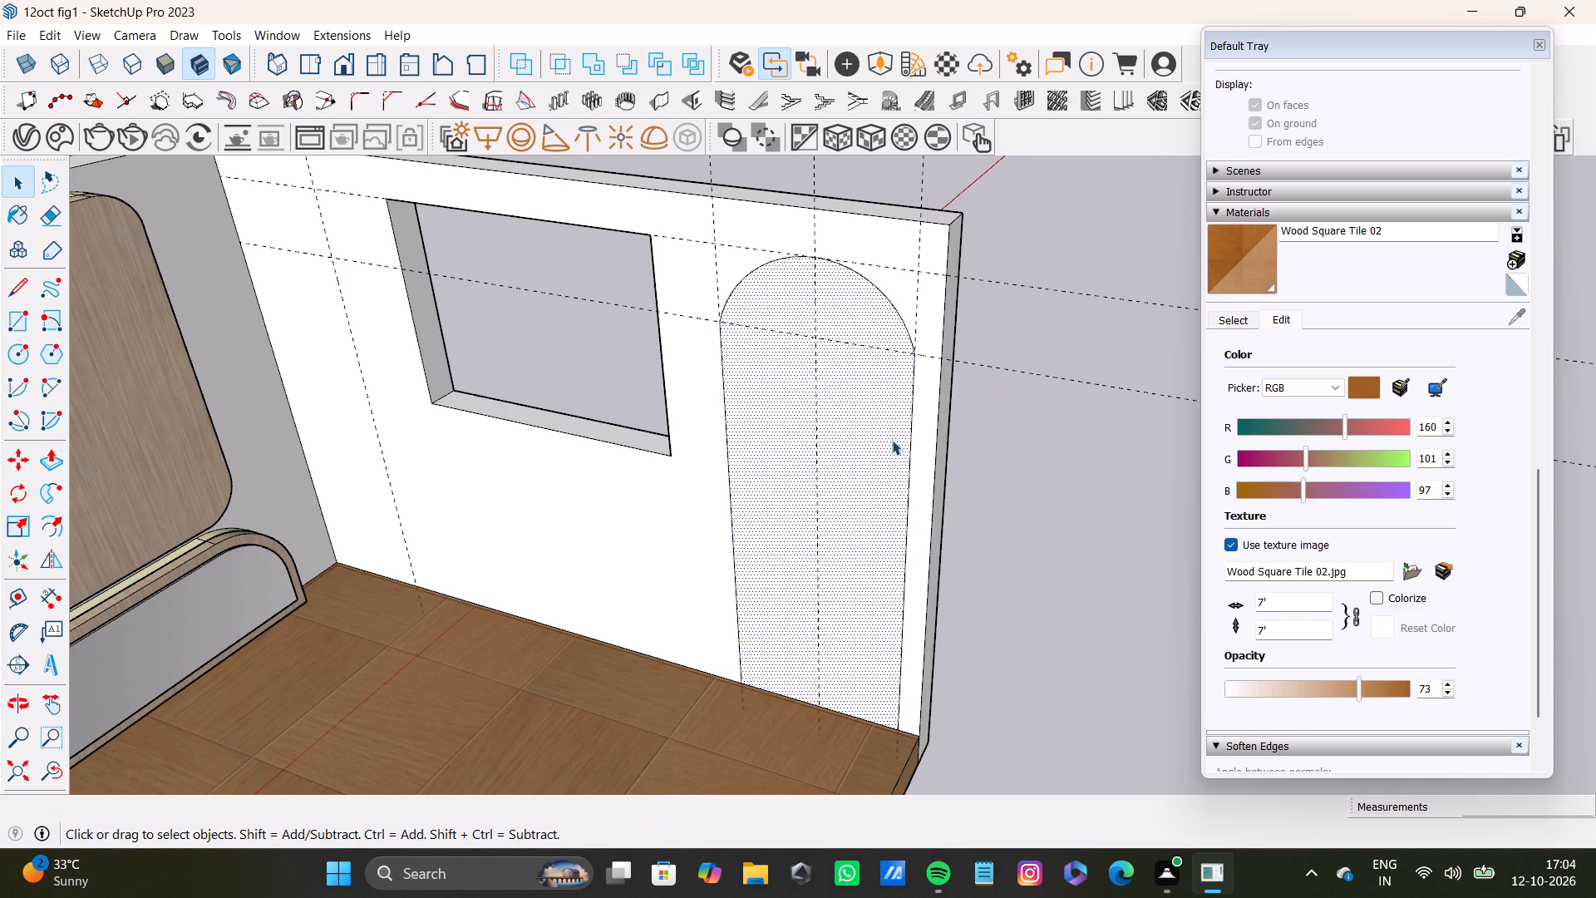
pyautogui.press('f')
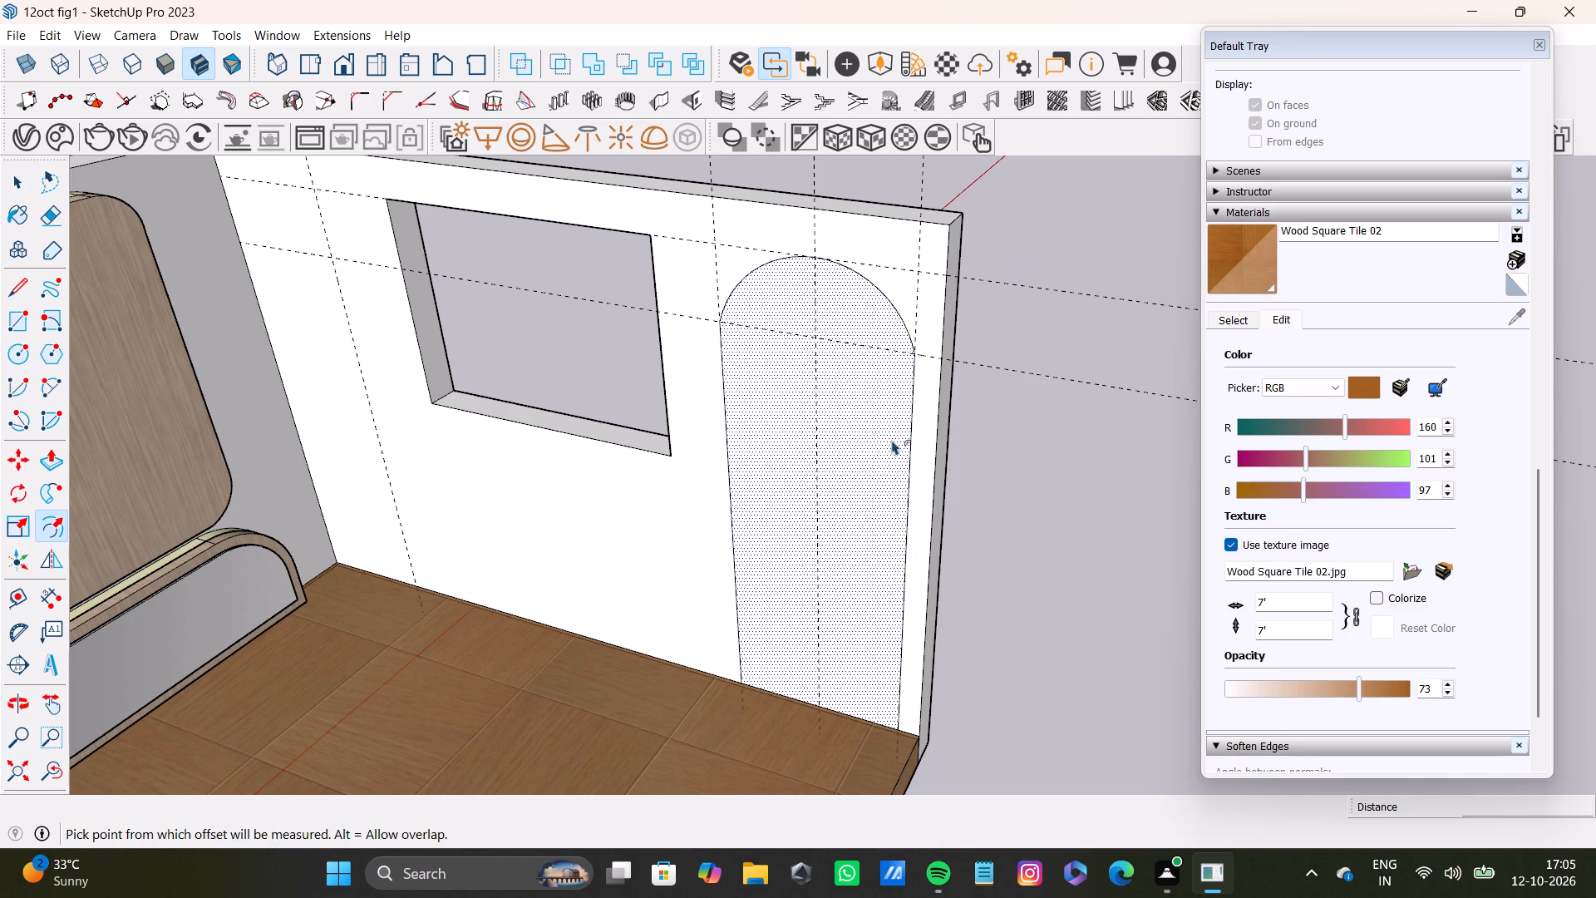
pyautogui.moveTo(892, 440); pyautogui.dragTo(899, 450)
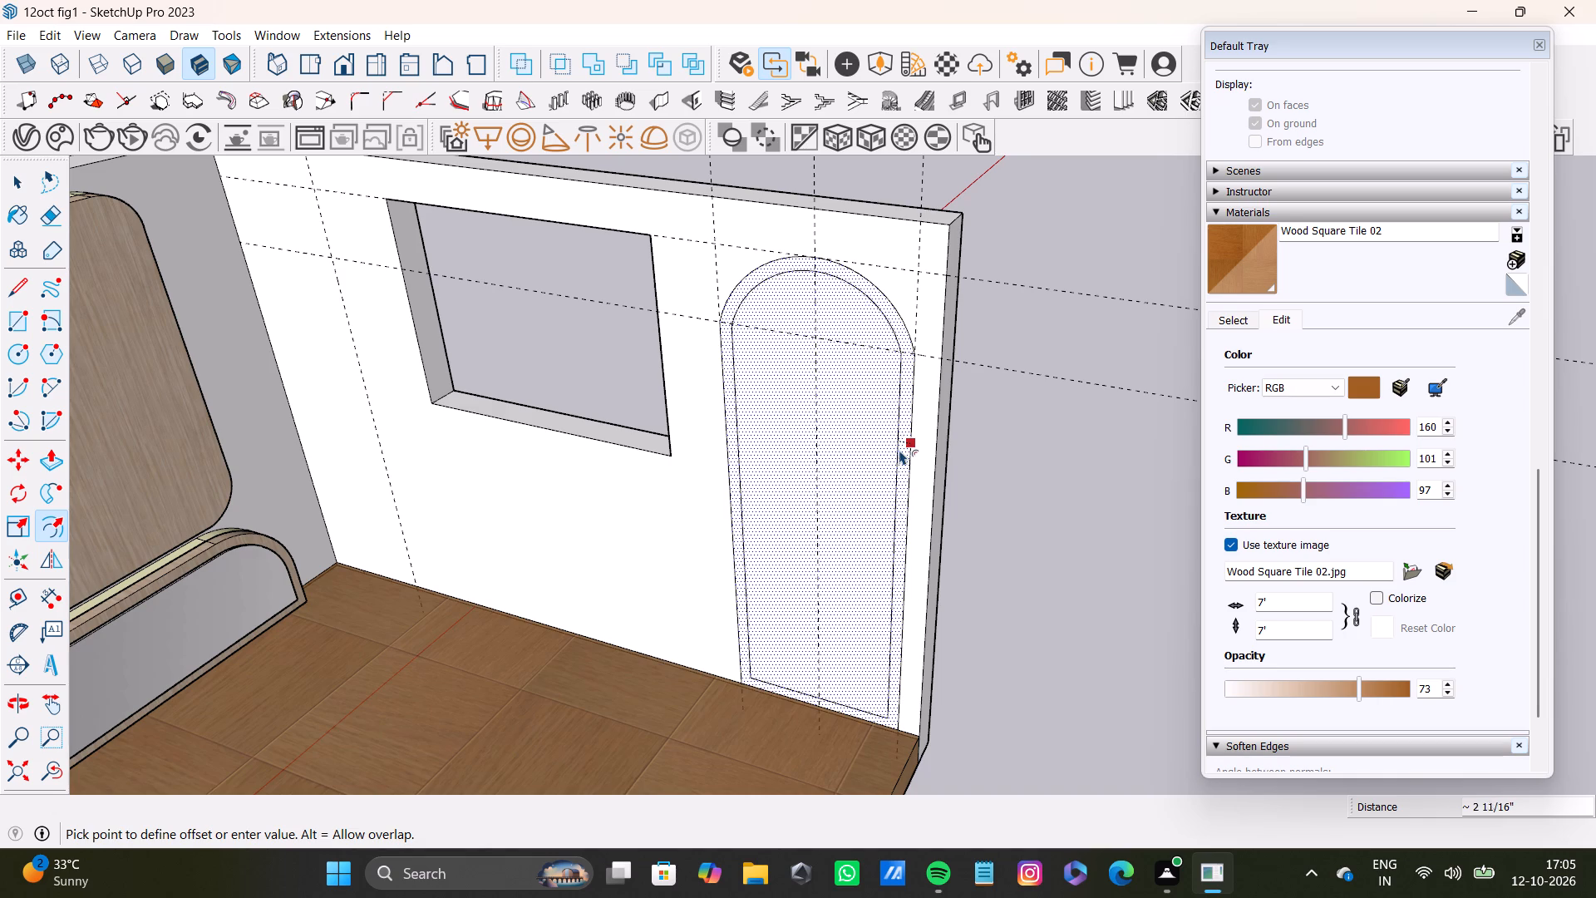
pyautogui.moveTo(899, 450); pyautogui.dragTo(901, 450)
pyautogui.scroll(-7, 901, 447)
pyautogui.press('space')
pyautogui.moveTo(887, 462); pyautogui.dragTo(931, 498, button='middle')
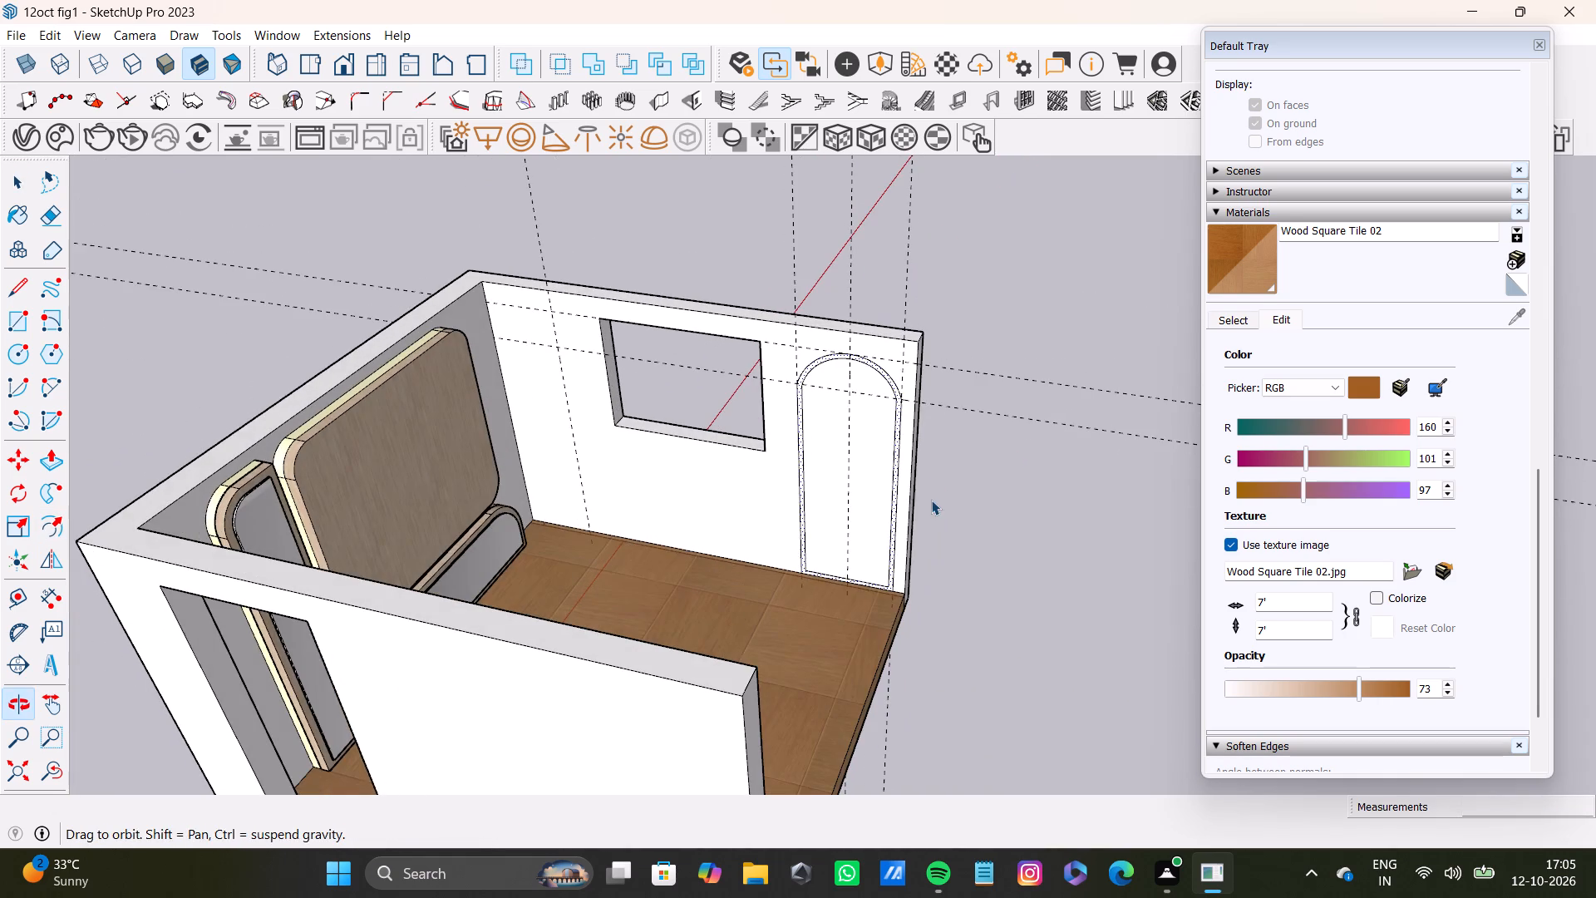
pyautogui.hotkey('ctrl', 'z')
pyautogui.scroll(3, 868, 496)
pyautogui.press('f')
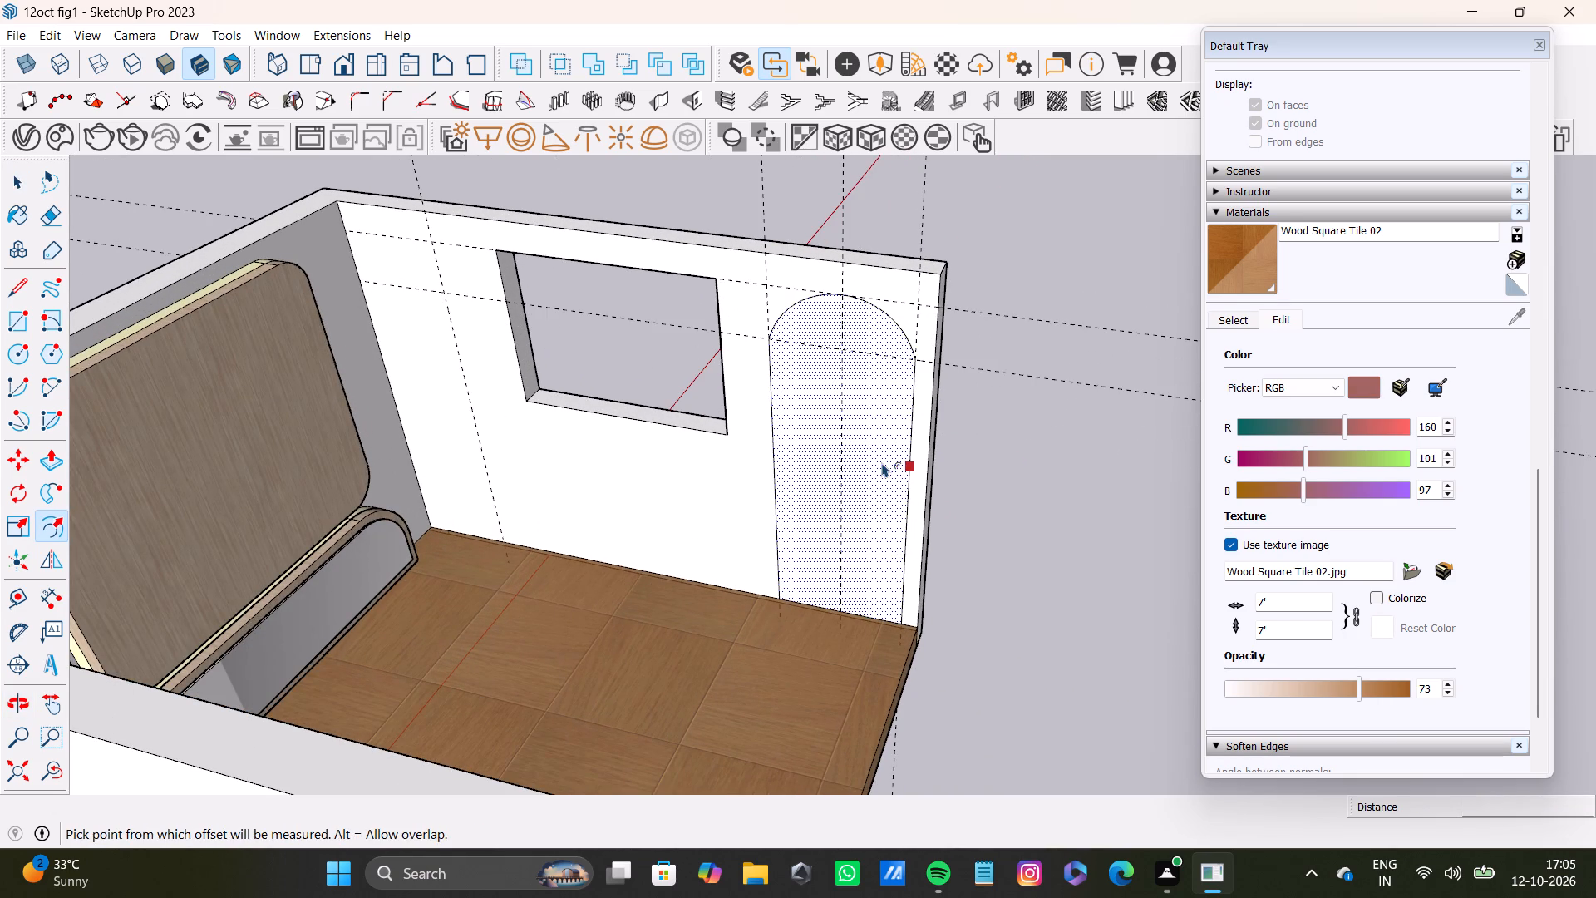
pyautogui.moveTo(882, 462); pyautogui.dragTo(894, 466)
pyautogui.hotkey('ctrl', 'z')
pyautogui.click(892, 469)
# Push/Pull the arched face out from the wall into the room, extending it in a second pull by about 4 15/16".
pyautogui.press('p')
pyautogui.moveTo(889, 469); pyautogui.dragTo(872, 486)
pyautogui.scroll(-7, 866, 492)
pyautogui.moveTo(854, 512); pyautogui.dragTo(780, 480, button='middle')
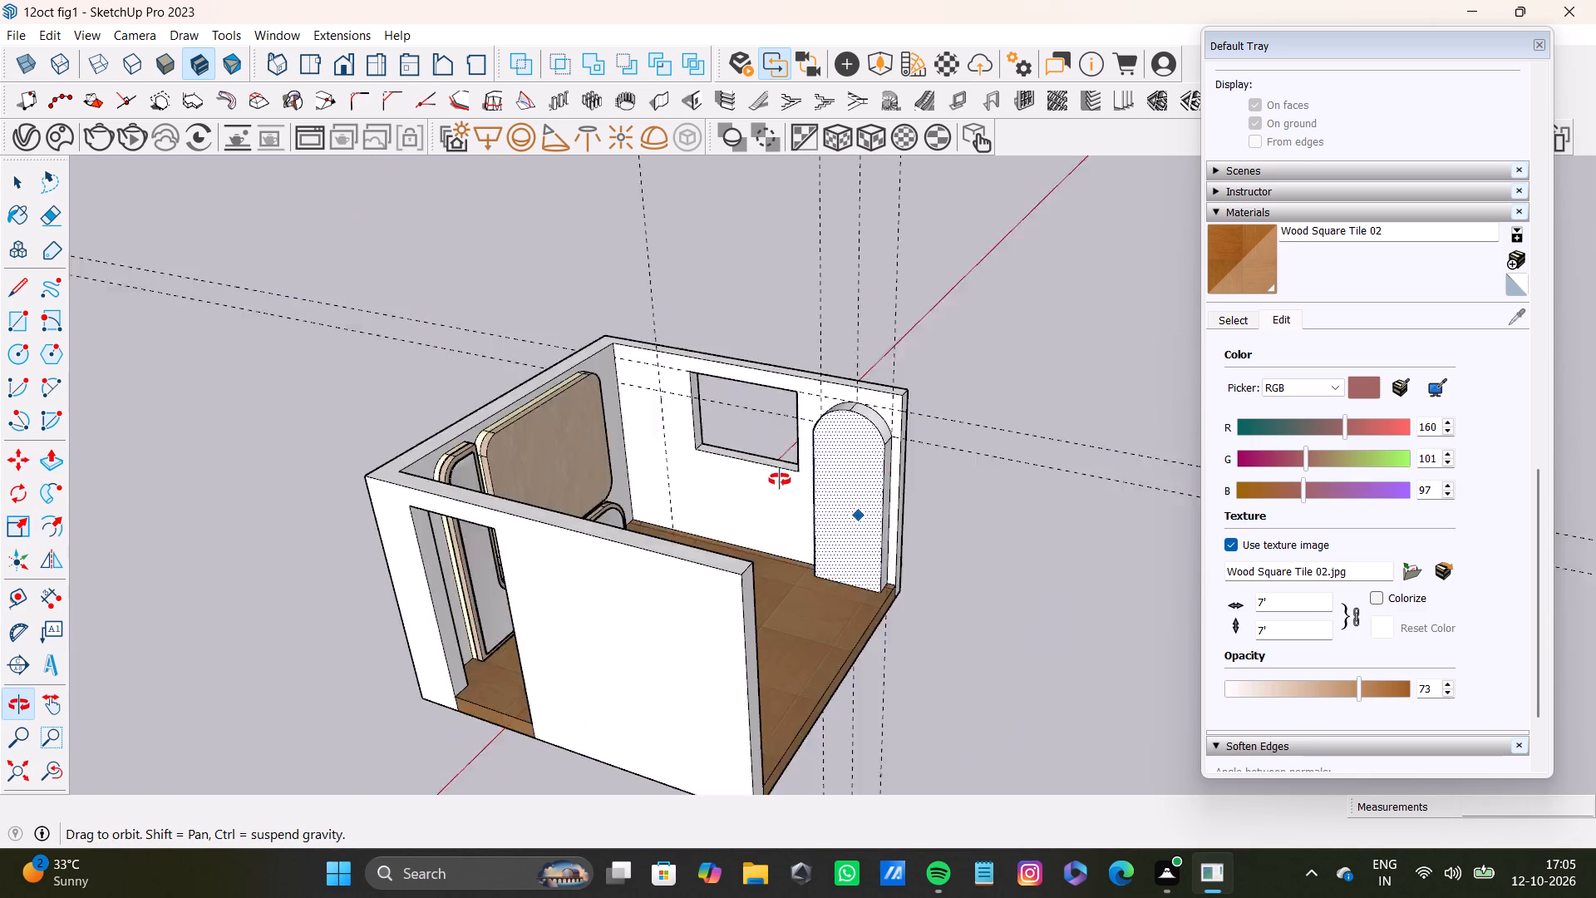
pyautogui.moveTo(780, 480); pyautogui.dragTo(612, 491, button='middle')
pyautogui.scroll(7, 846, 476)
pyautogui.moveTo(904, 466); pyautogui.dragTo(886, 471)
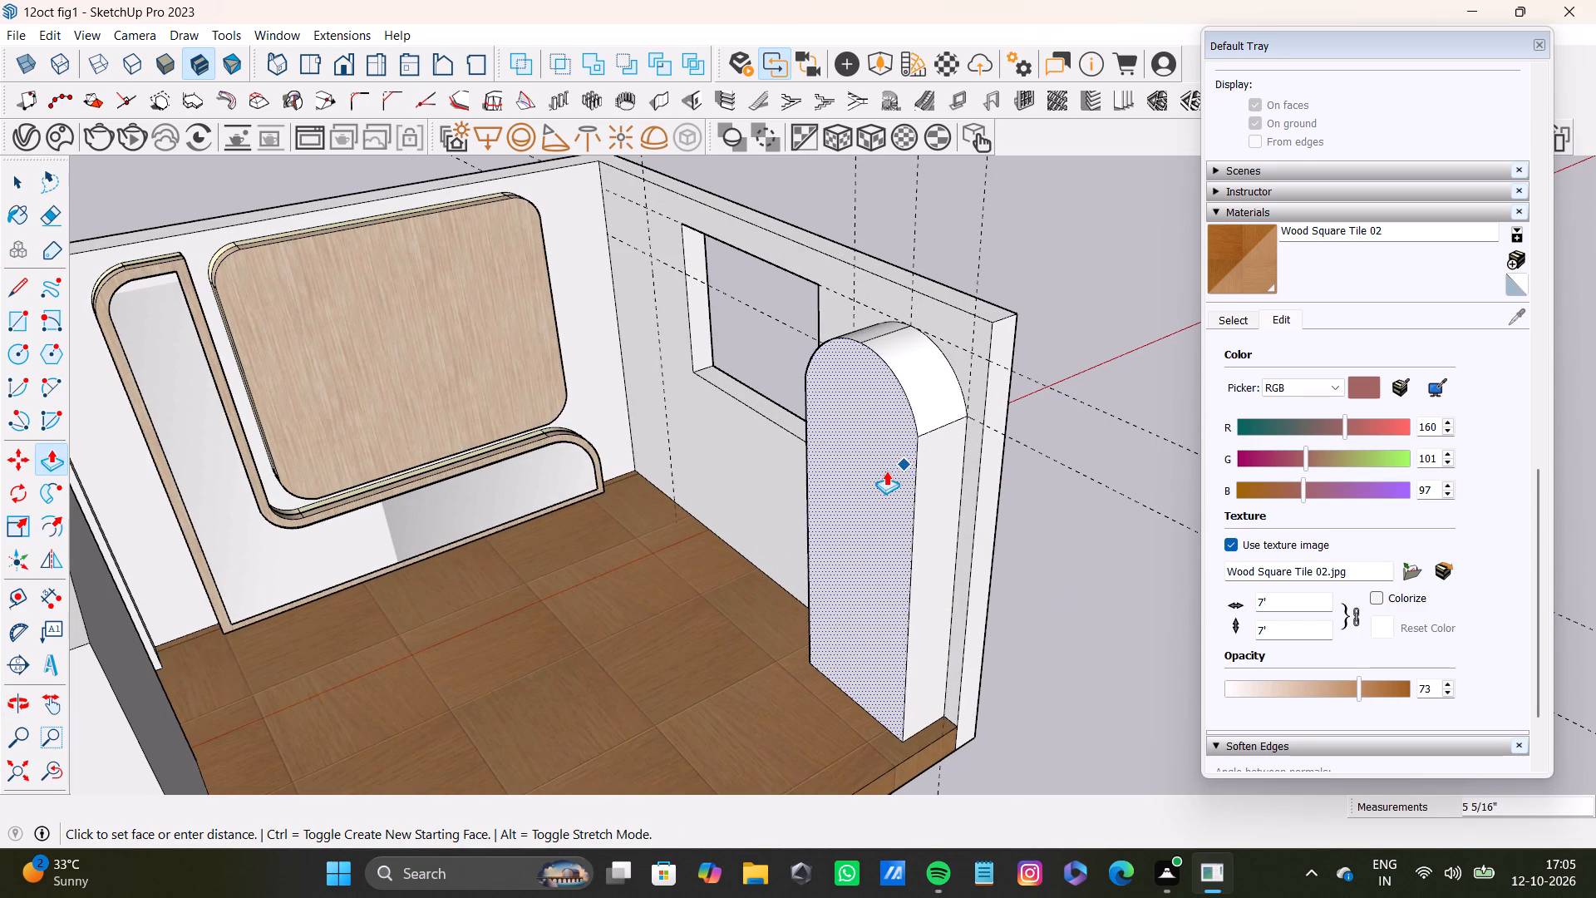
pyautogui.moveTo(886, 471); pyautogui.dragTo(889, 473)
# Examine the extruded arched volume and its place in the room from several angles.
pyautogui.scroll(-5, 884, 485)
pyautogui.moveTo(878, 507); pyautogui.dragTo(1094, 476, button='middle')
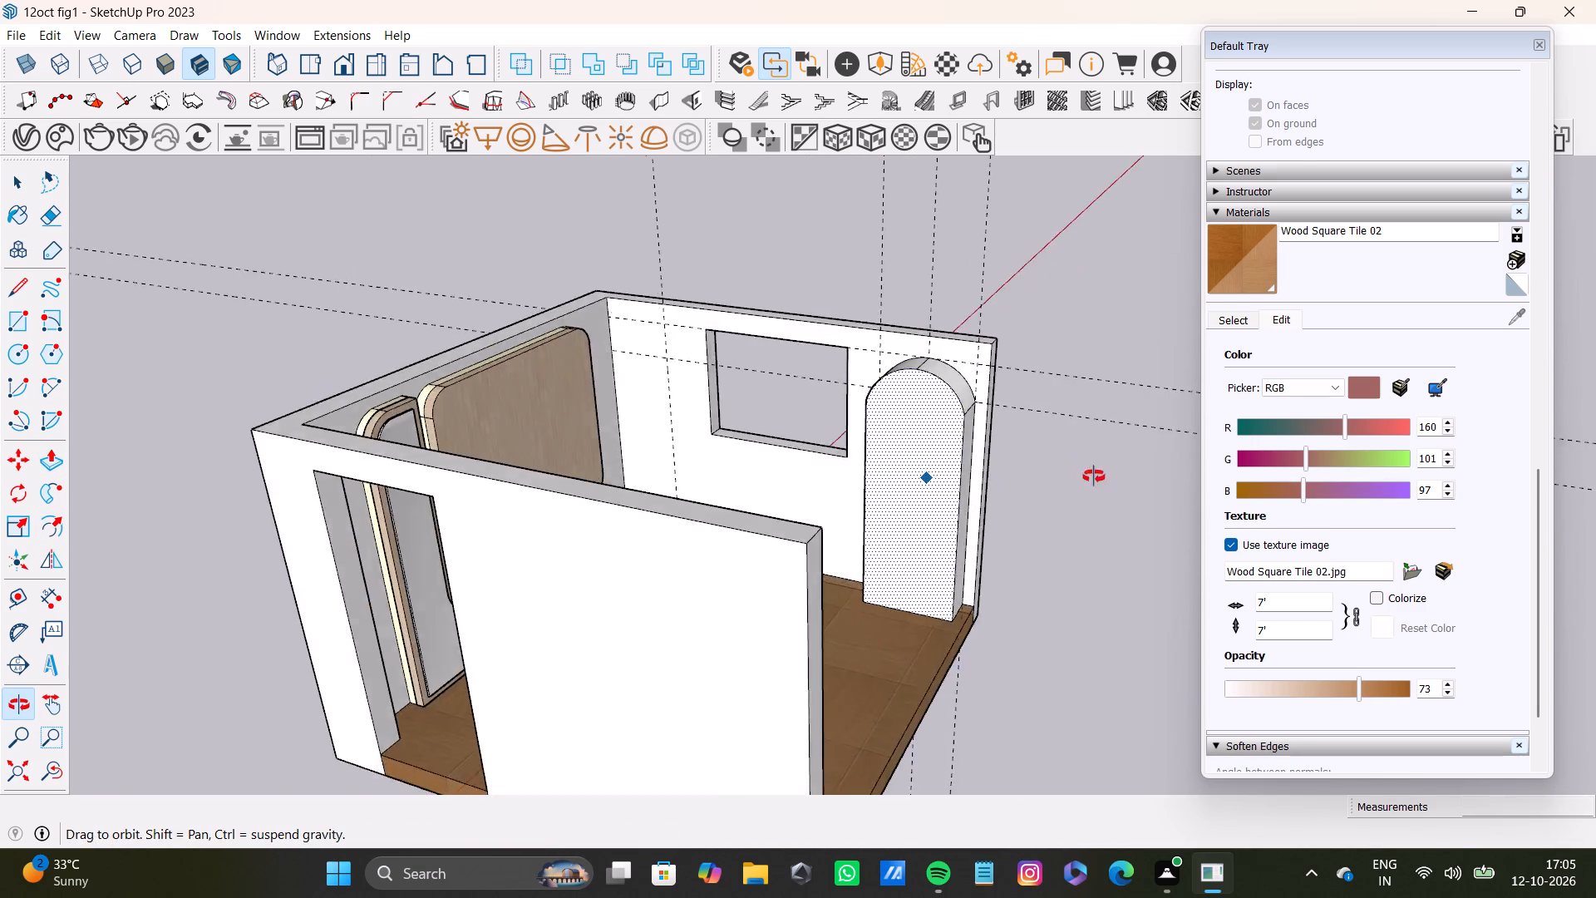
pyautogui.moveTo(1094, 476); pyautogui.dragTo(1295, 572, button='middle')
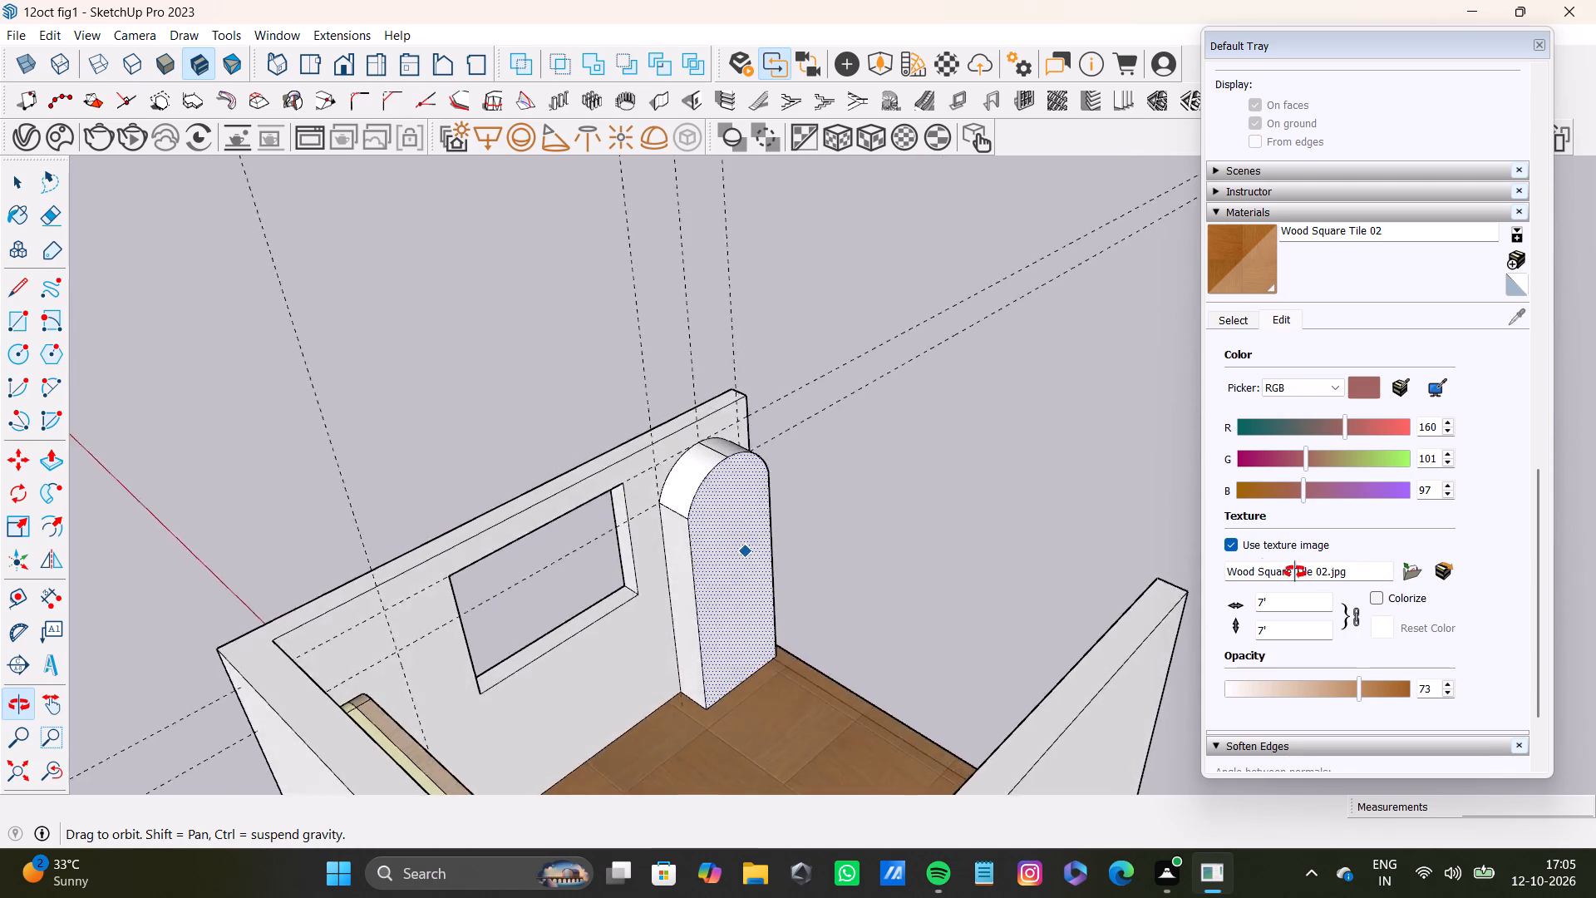
pyautogui.moveTo(1295, 572); pyautogui.dragTo(638, 599, button='middle')
pyautogui.scroll(7, 773, 533)
pyautogui.scroll(-7, 809, 519)
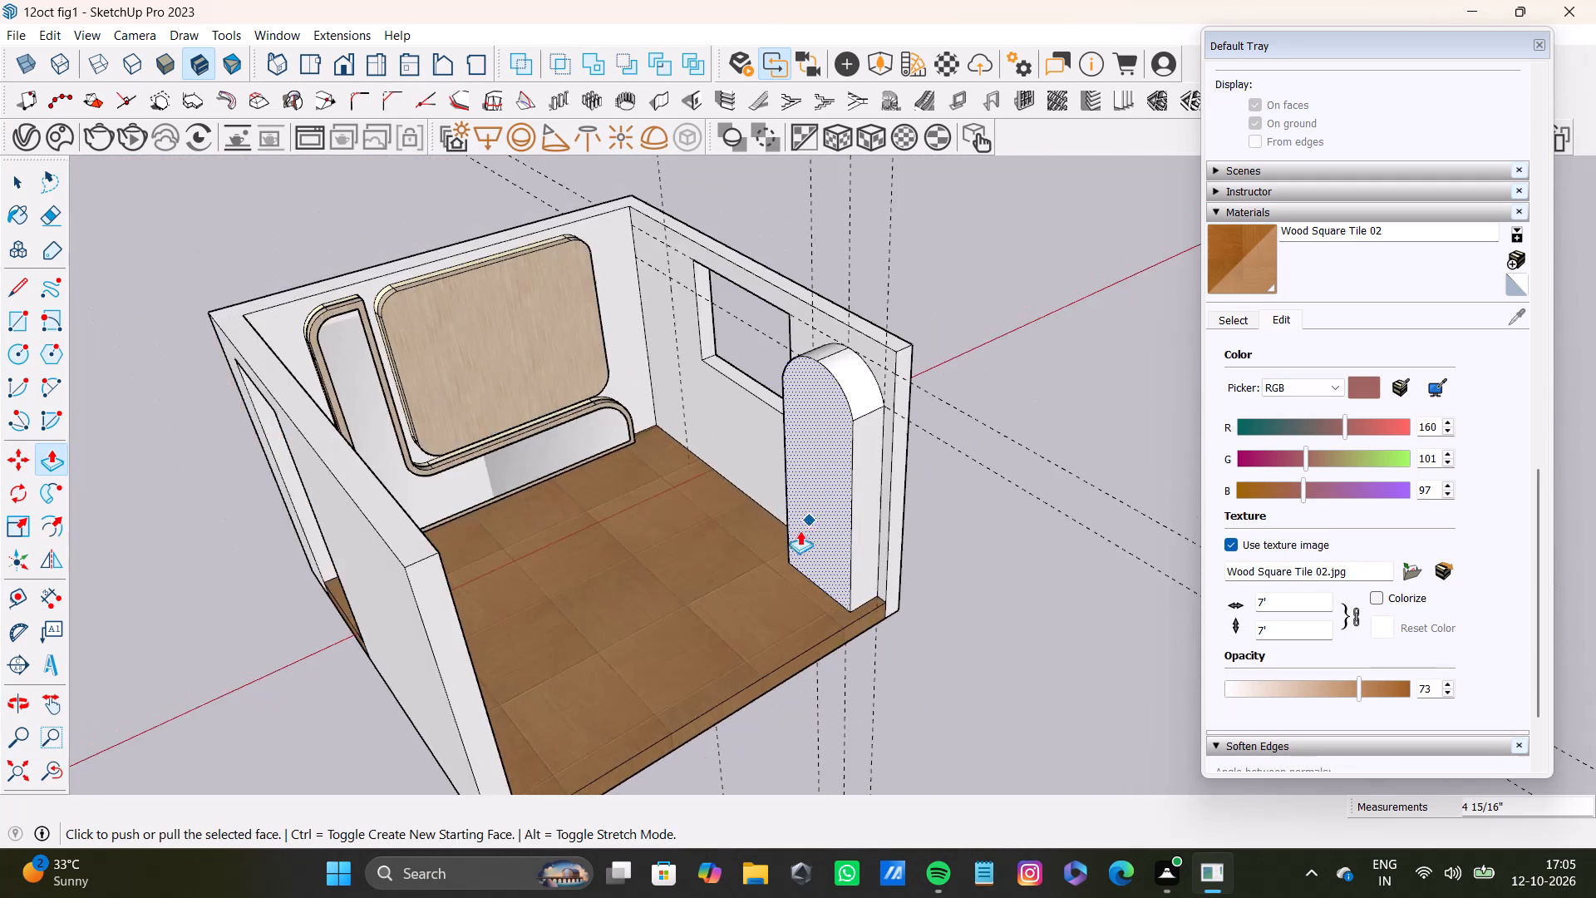
pyautogui.moveTo(796, 531); pyautogui.dragTo(1138, 549, button='middle')
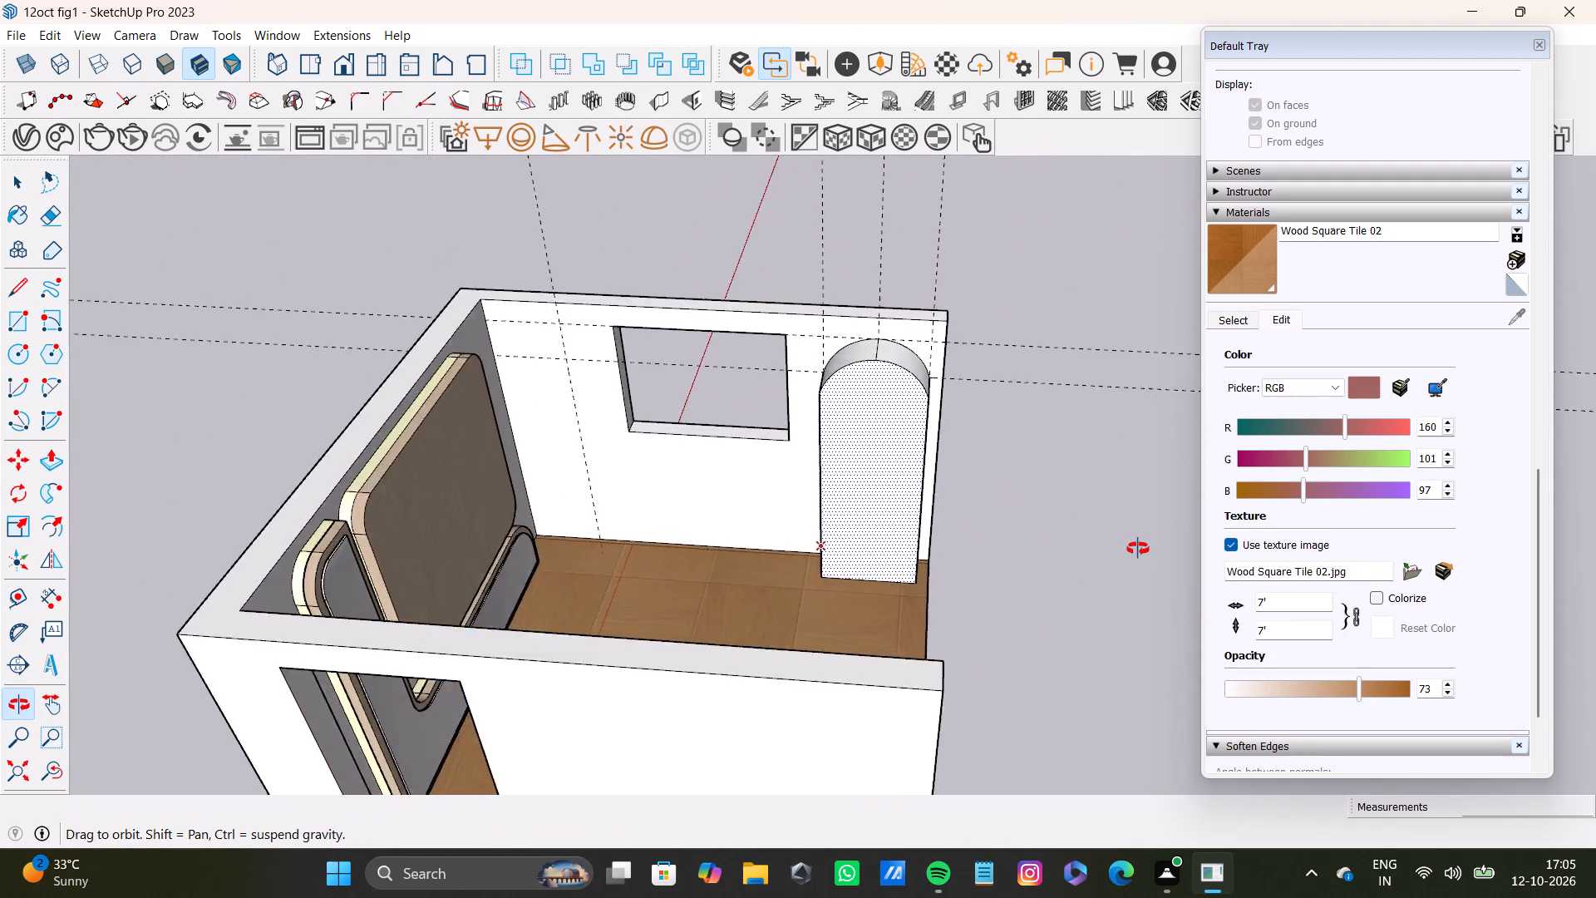
pyautogui.moveTo(1138, 549); pyautogui.dragTo(973, 604, button='middle')
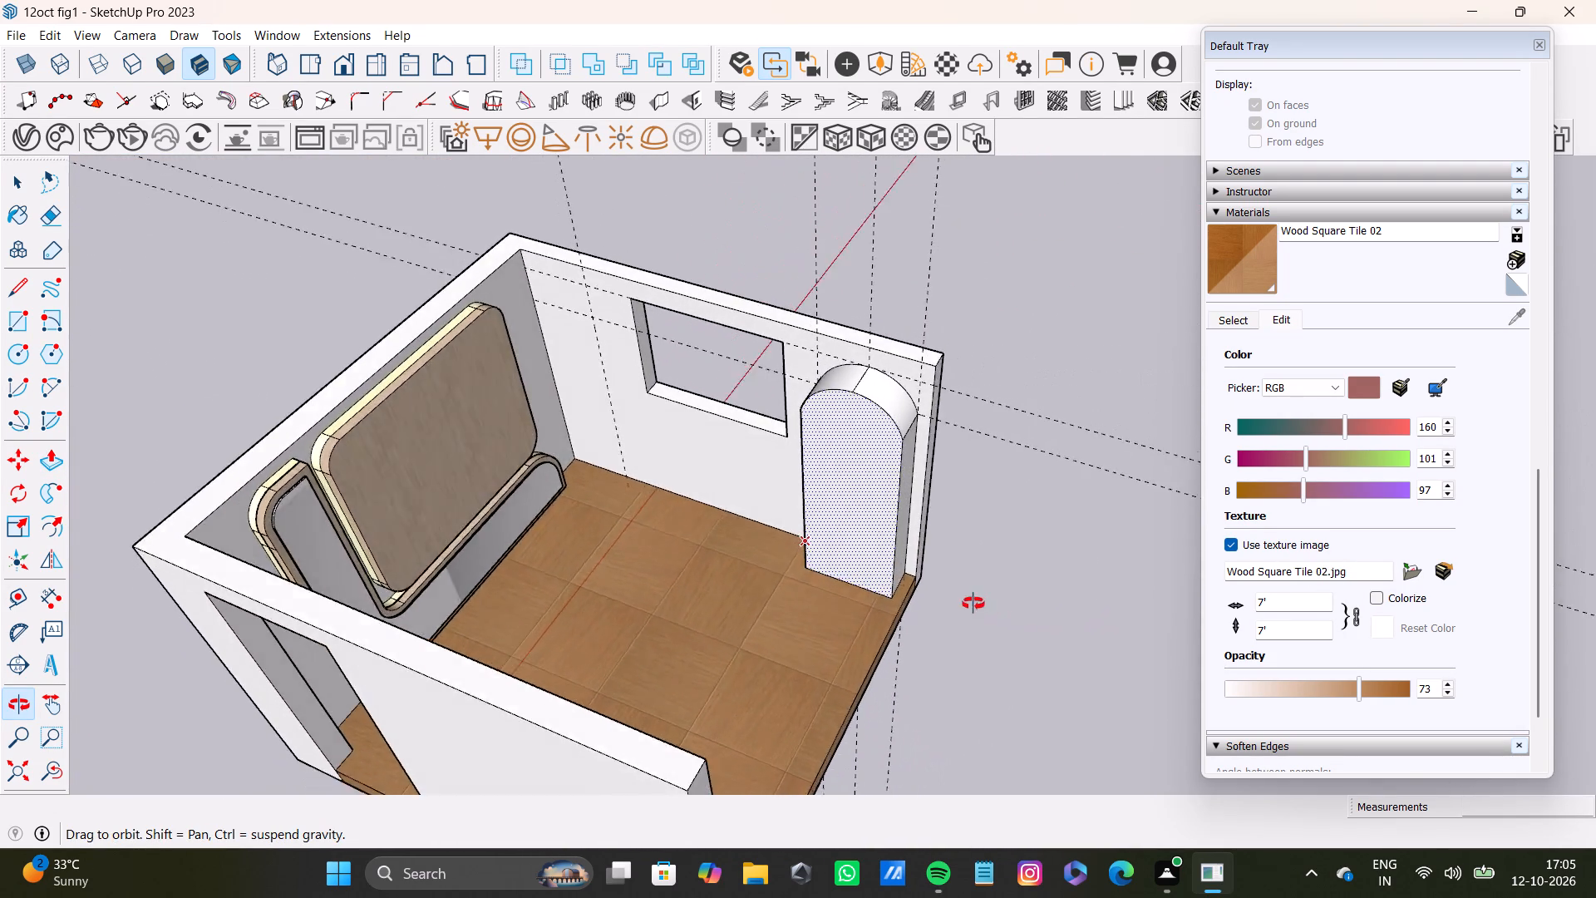
pyautogui.moveTo(973, 604); pyautogui.dragTo(830, 345, button='middle')
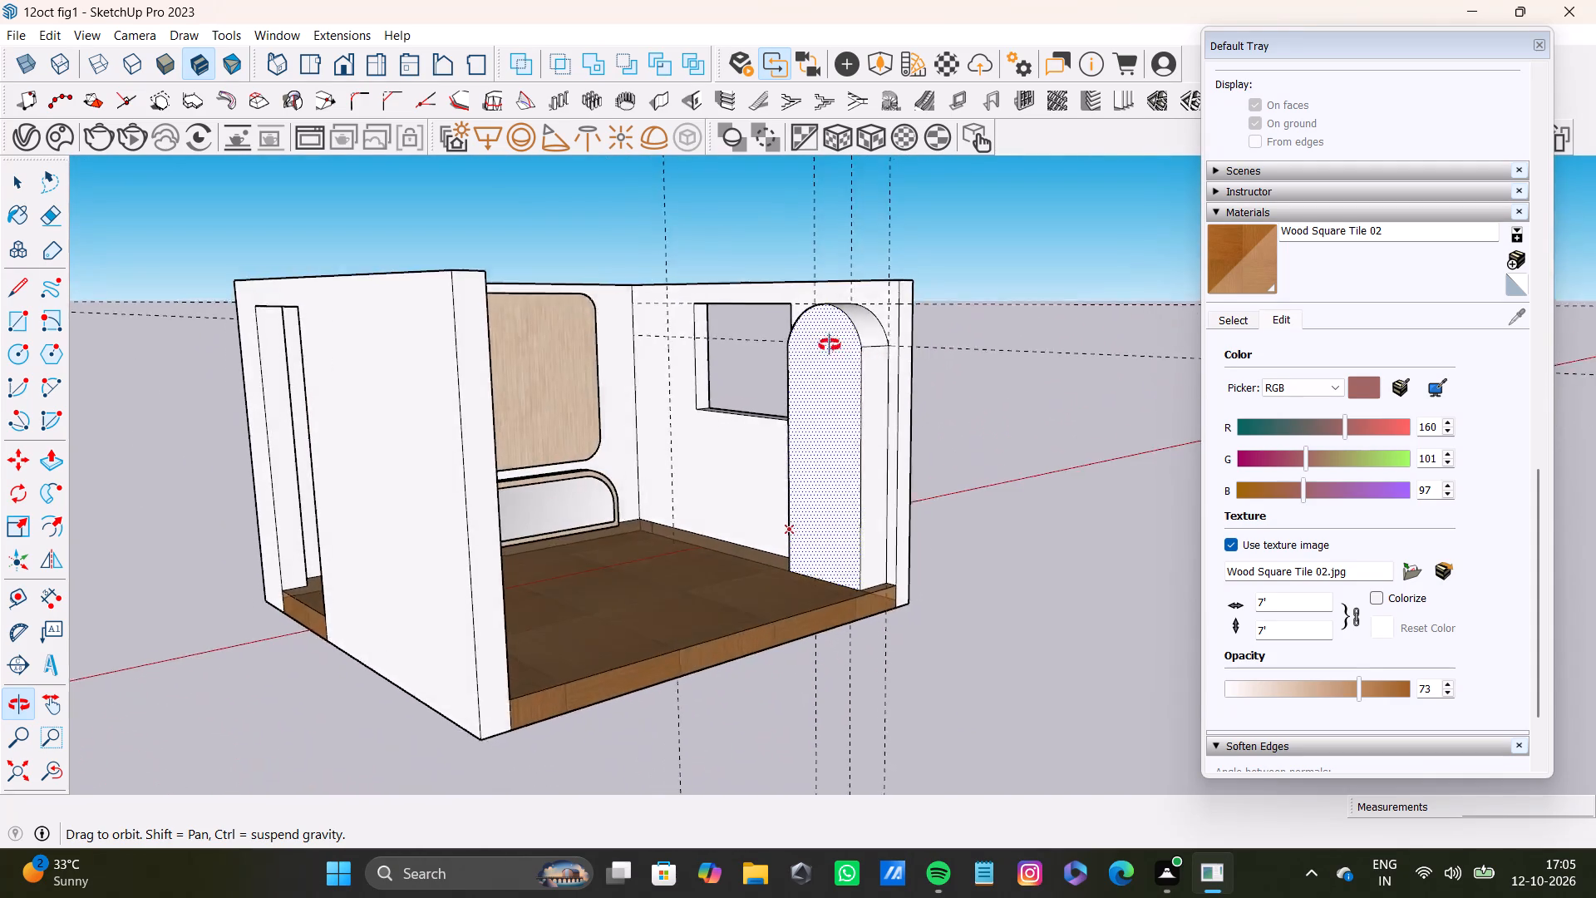
pyautogui.moveTo(830, 345); pyautogui.dragTo(1166, 590, button='middle')
pyautogui.scroll(6, 765, 456)
pyautogui.scroll(-8, 893, 477)
# Push/Pull the window's side face nearest the laminate panel wall, widening the opening almost to the room corner.
pyautogui.keyDown('shift'); pyautogui.moveTo(847, 502); pyautogui.dragTo(645, 549, button='middle'); pyautogui.keyUp('shift')
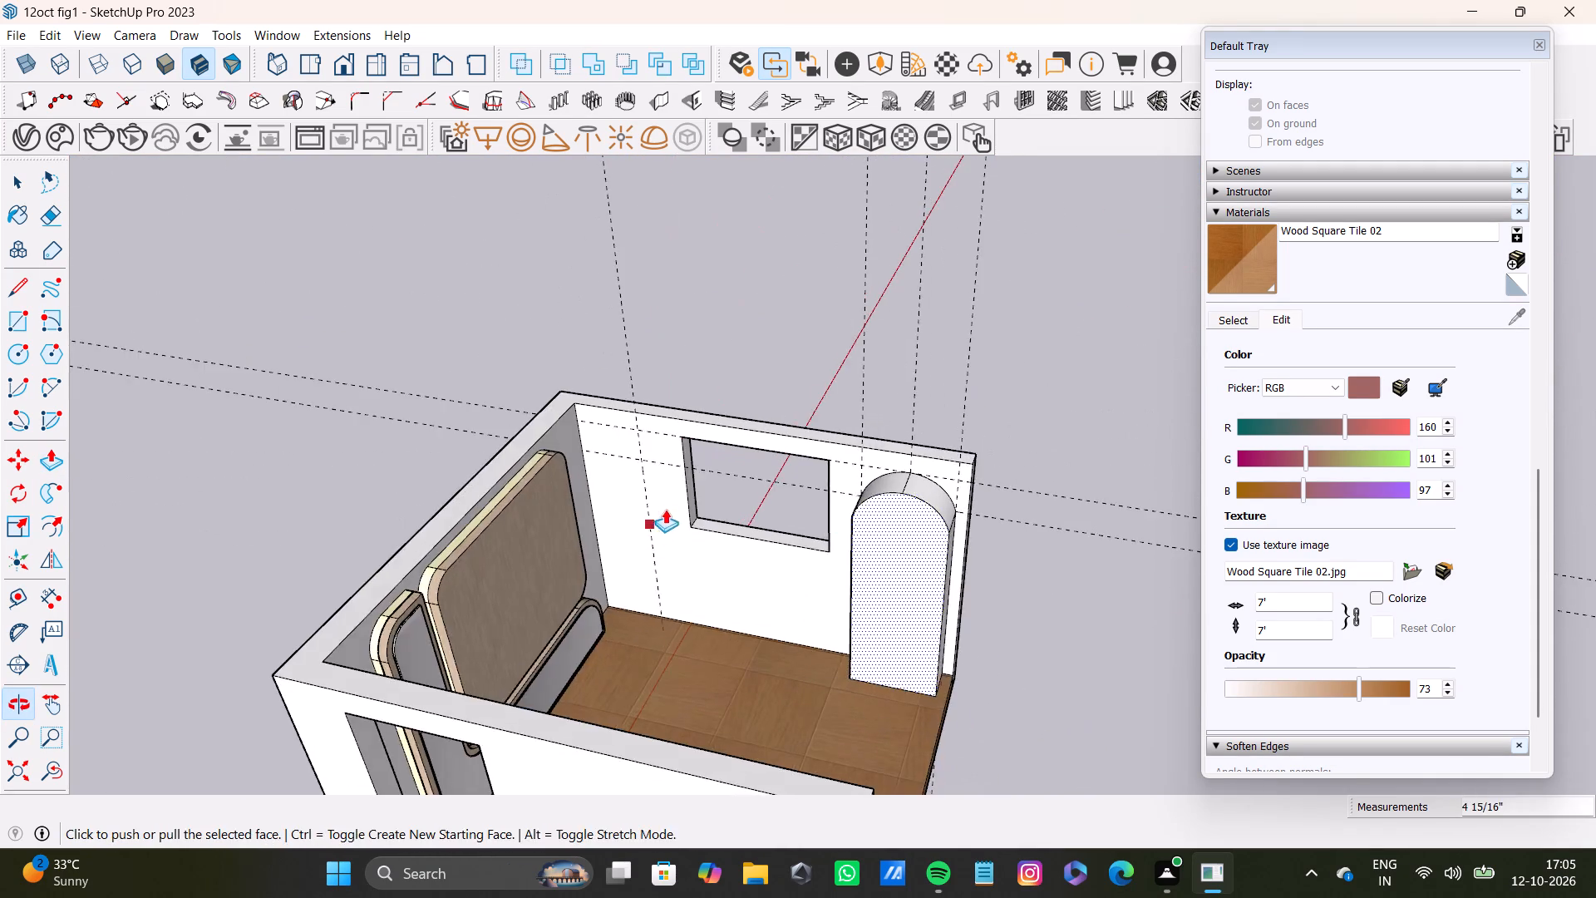
pyautogui.scroll(11, 665, 507)
pyautogui.press('space')
pyautogui.click(703, 499)
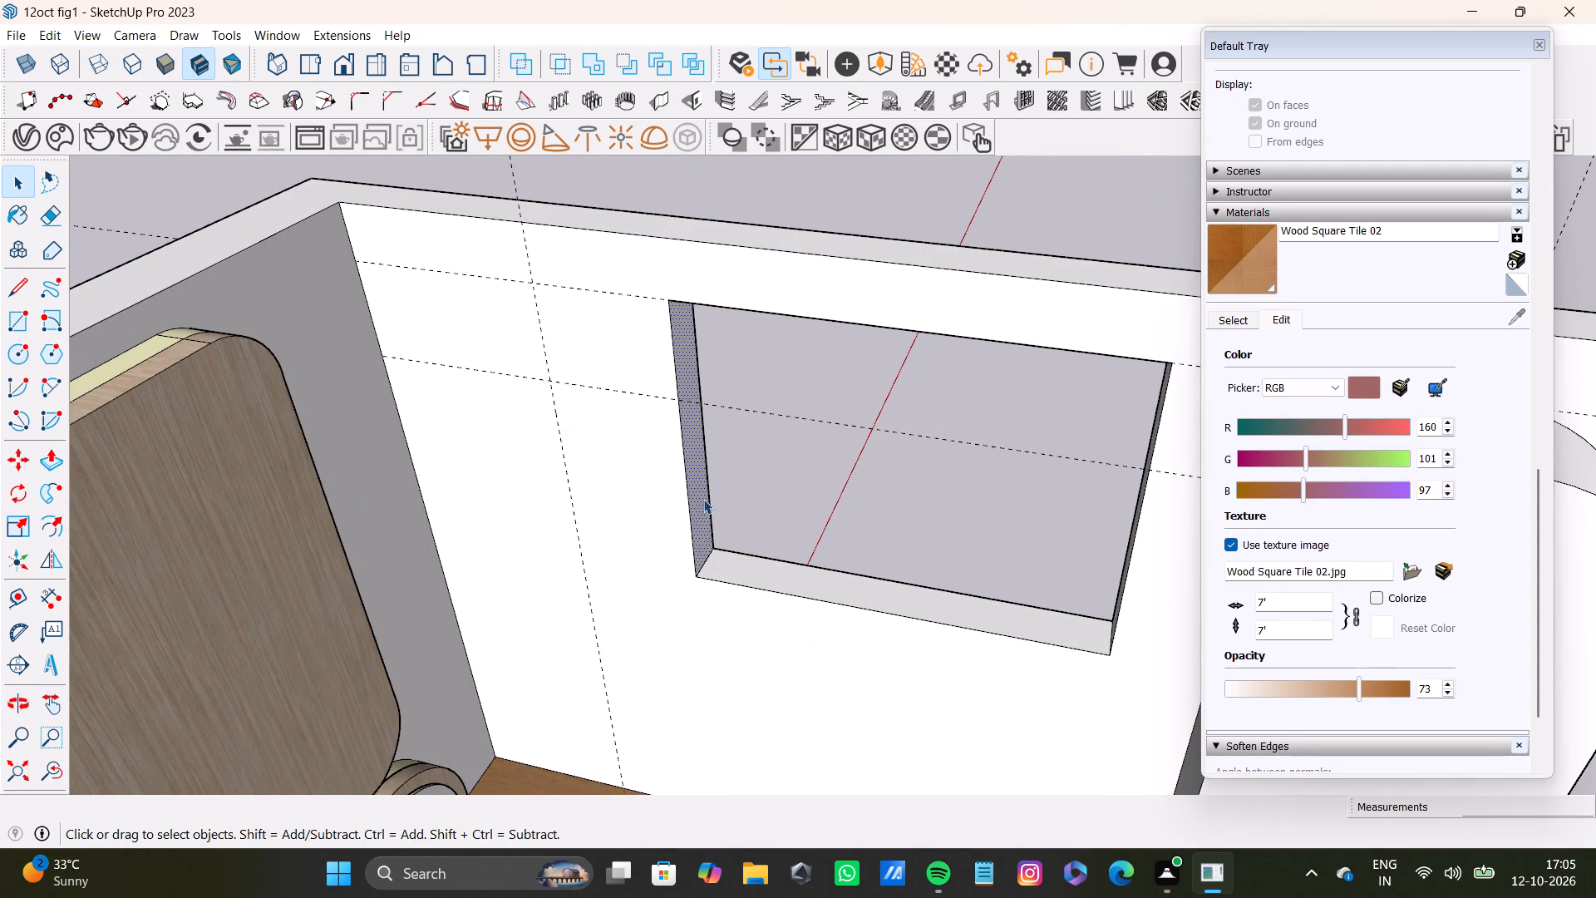
pyautogui.press('p')
pyautogui.moveTo(703, 499); pyautogui.dragTo(461, 423)
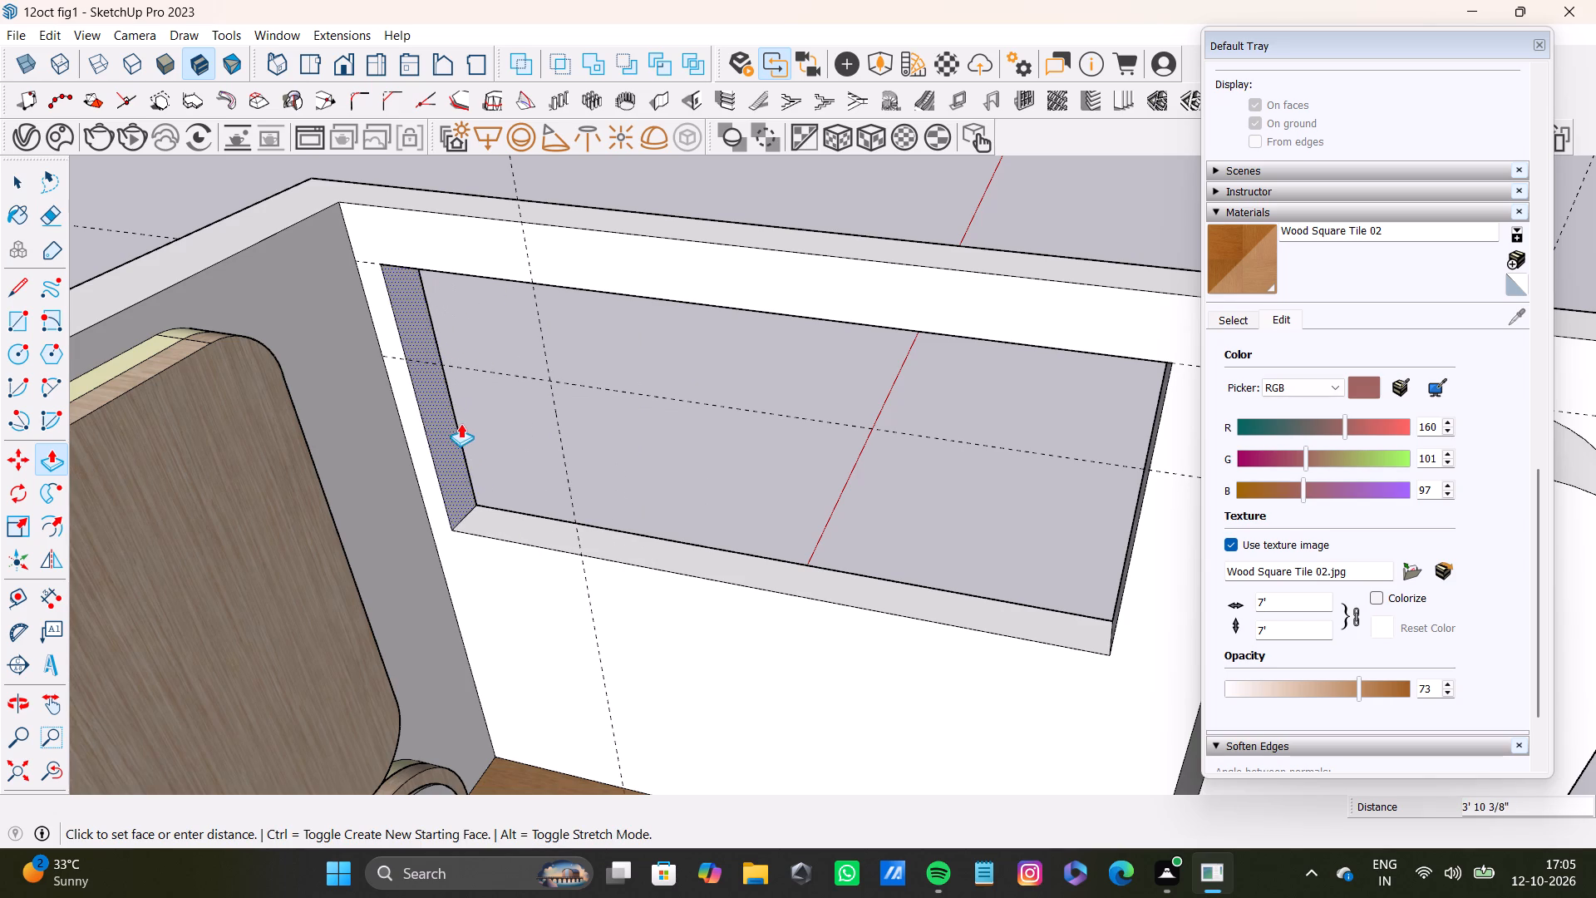
pyautogui.moveTo(461, 423); pyautogui.dragTo(476, 432)
# Push/Pull the window's side face nearest the arch about 5' 10 5/8" into the opening to narrow the window.
pyautogui.scroll(-4, 496, 432)
pyautogui.moveTo(552, 488); pyautogui.dragTo(894, 460, button='middle')
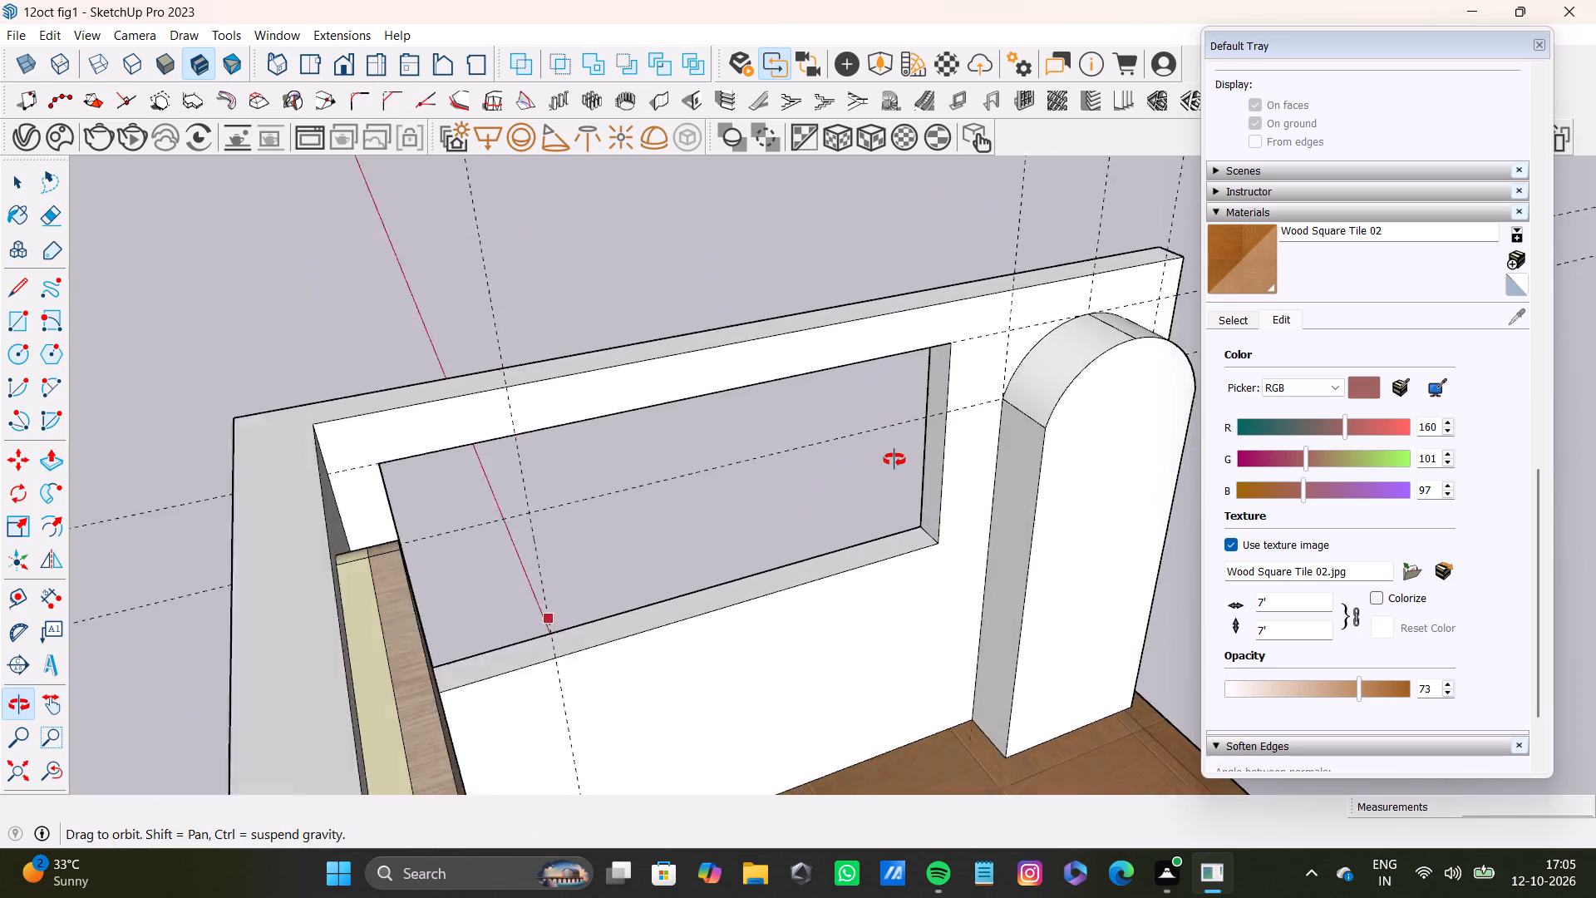
pyautogui.moveTo(894, 460); pyautogui.dragTo(897, 459, button='middle')
pyautogui.scroll(3, 902, 459)
pyautogui.press('space')
pyautogui.click(938, 473)
pyautogui.press('p')
pyautogui.moveTo(938, 473); pyautogui.dragTo(821, 486)
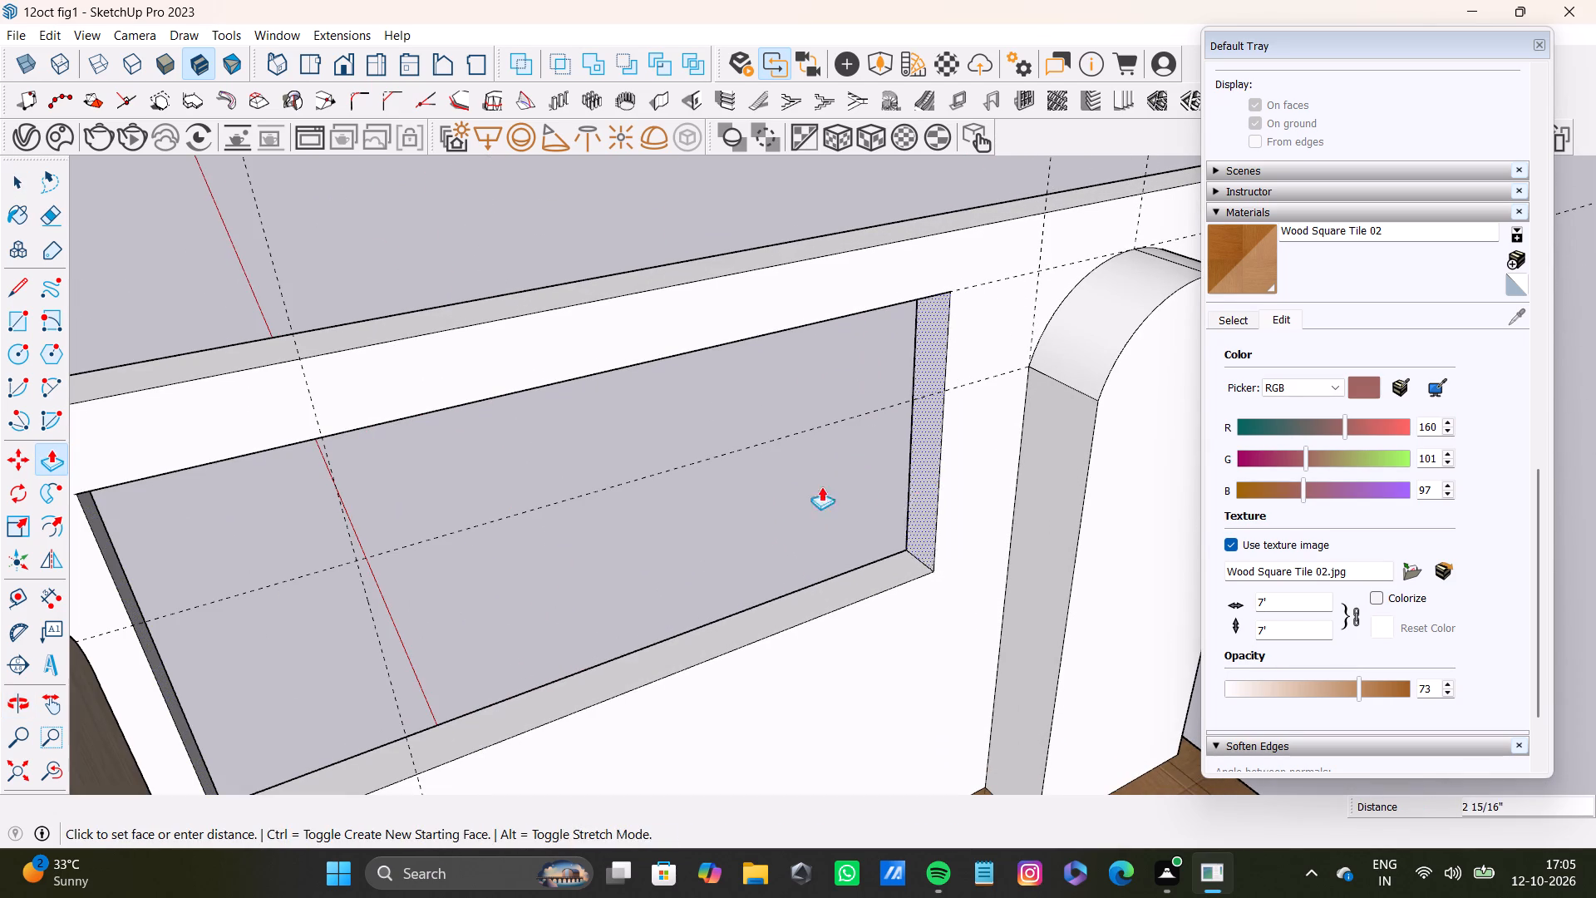
pyautogui.moveTo(821, 486); pyautogui.dragTo(495, 524)
# Examine the narrowed window and the arched volume from outside and above the room.
pyautogui.scroll(-2, 565, 543)
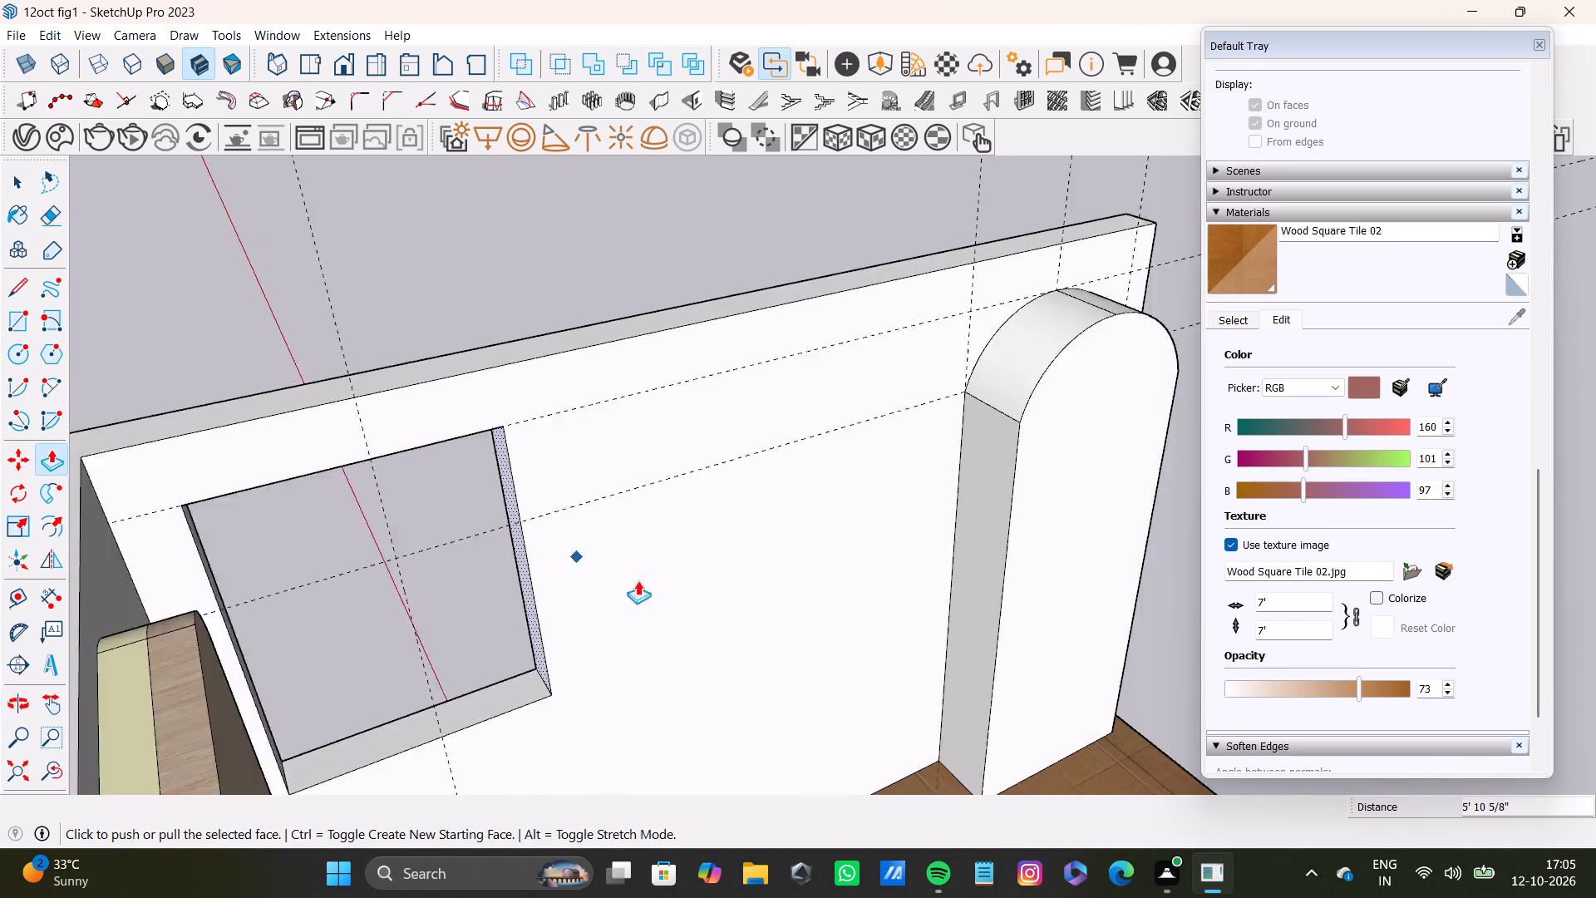
pyautogui.scroll(-4, 638, 580)
pyautogui.keyDown('shift'); pyautogui.moveTo(716, 623); pyautogui.dragTo(475, 506, button='middle'); pyautogui.keyUp('shift')
pyautogui.scroll(-8, 865, 402)
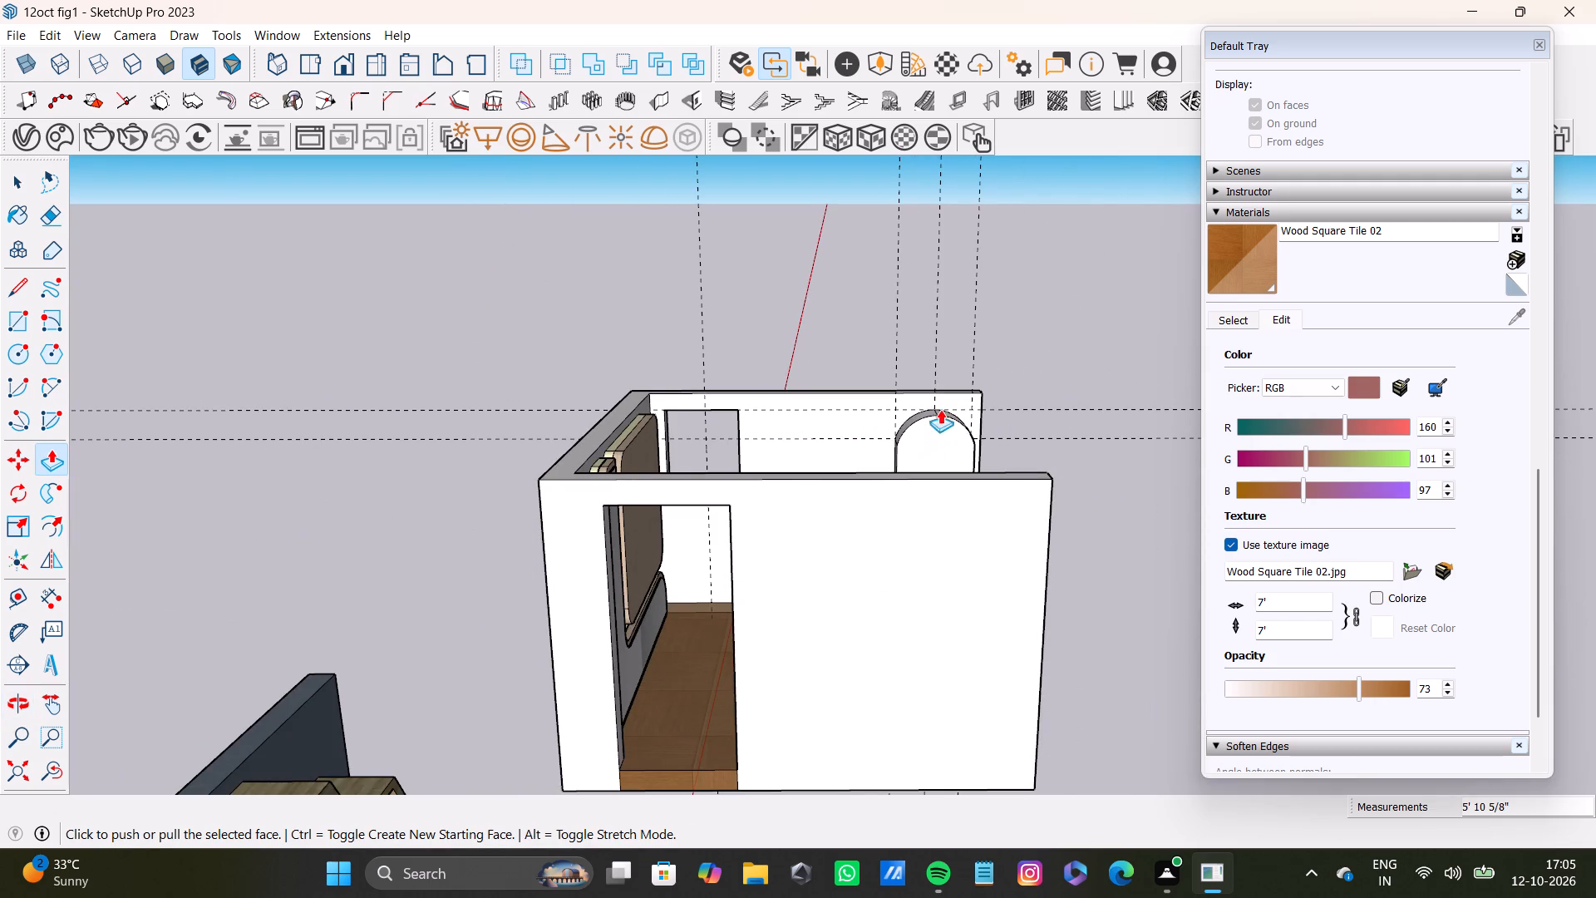
pyautogui.scroll(-3, 959, 378)
pyautogui.moveTo(966, 388); pyautogui.dragTo(859, 591, button='middle')
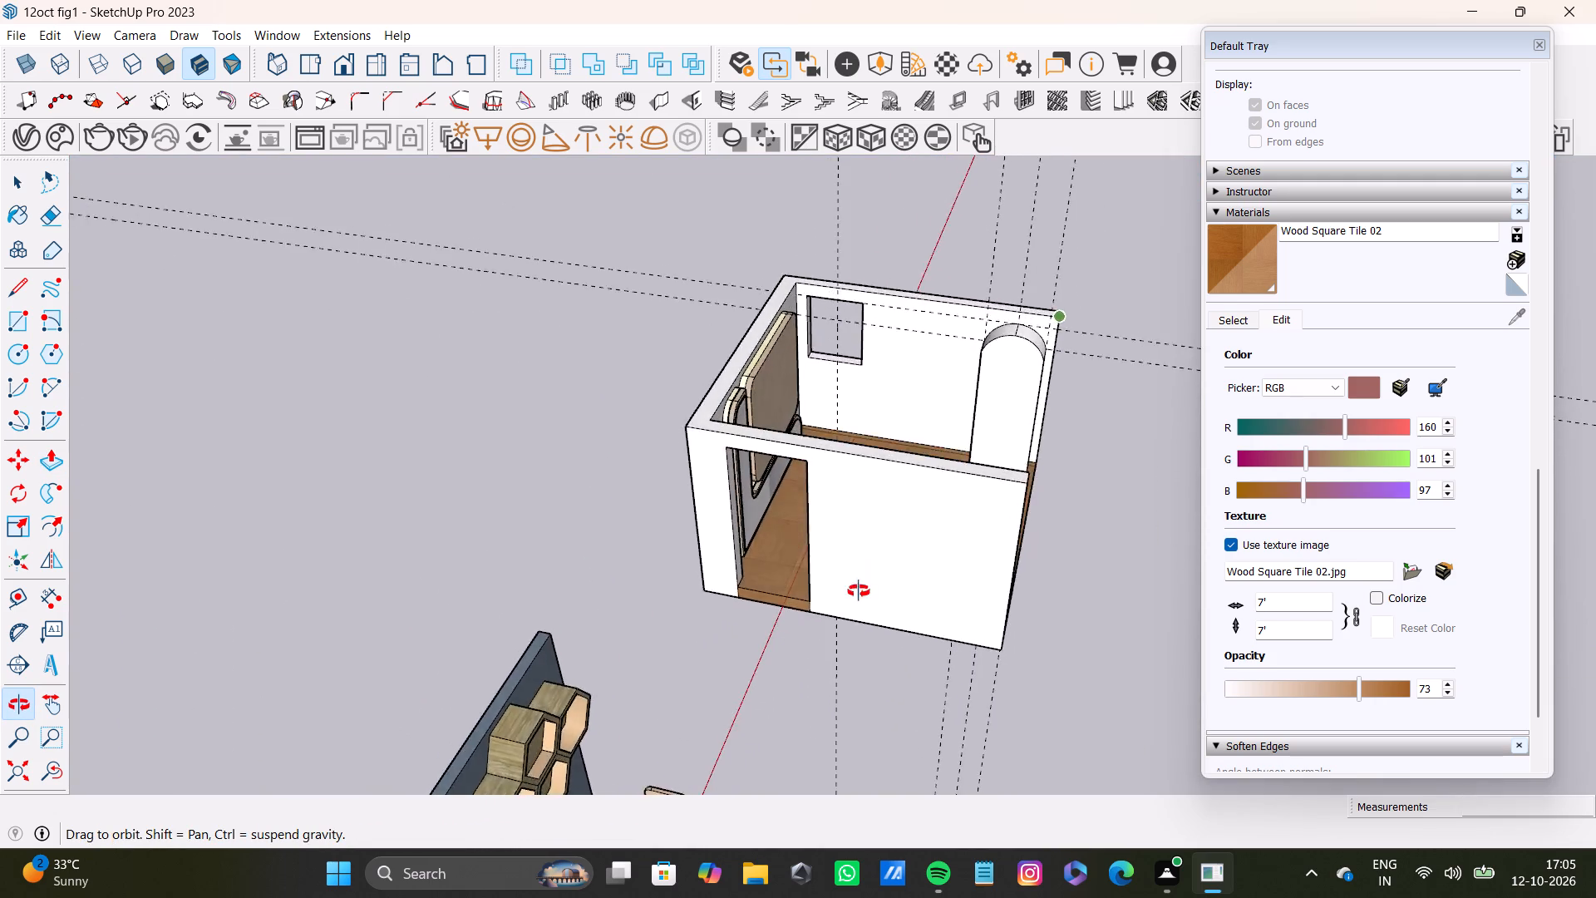
pyautogui.moveTo(859, 591); pyautogui.dragTo(876, 632, button='middle')
pyautogui.scroll(4, 959, 456)
pyautogui.keyDown('shift'); pyautogui.moveTo(946, 415); pyautogui.dragTo(912, 578, button='middle'); pyautogui.keyUp('shift')
pyautogui.scroll(6, 840, 514)
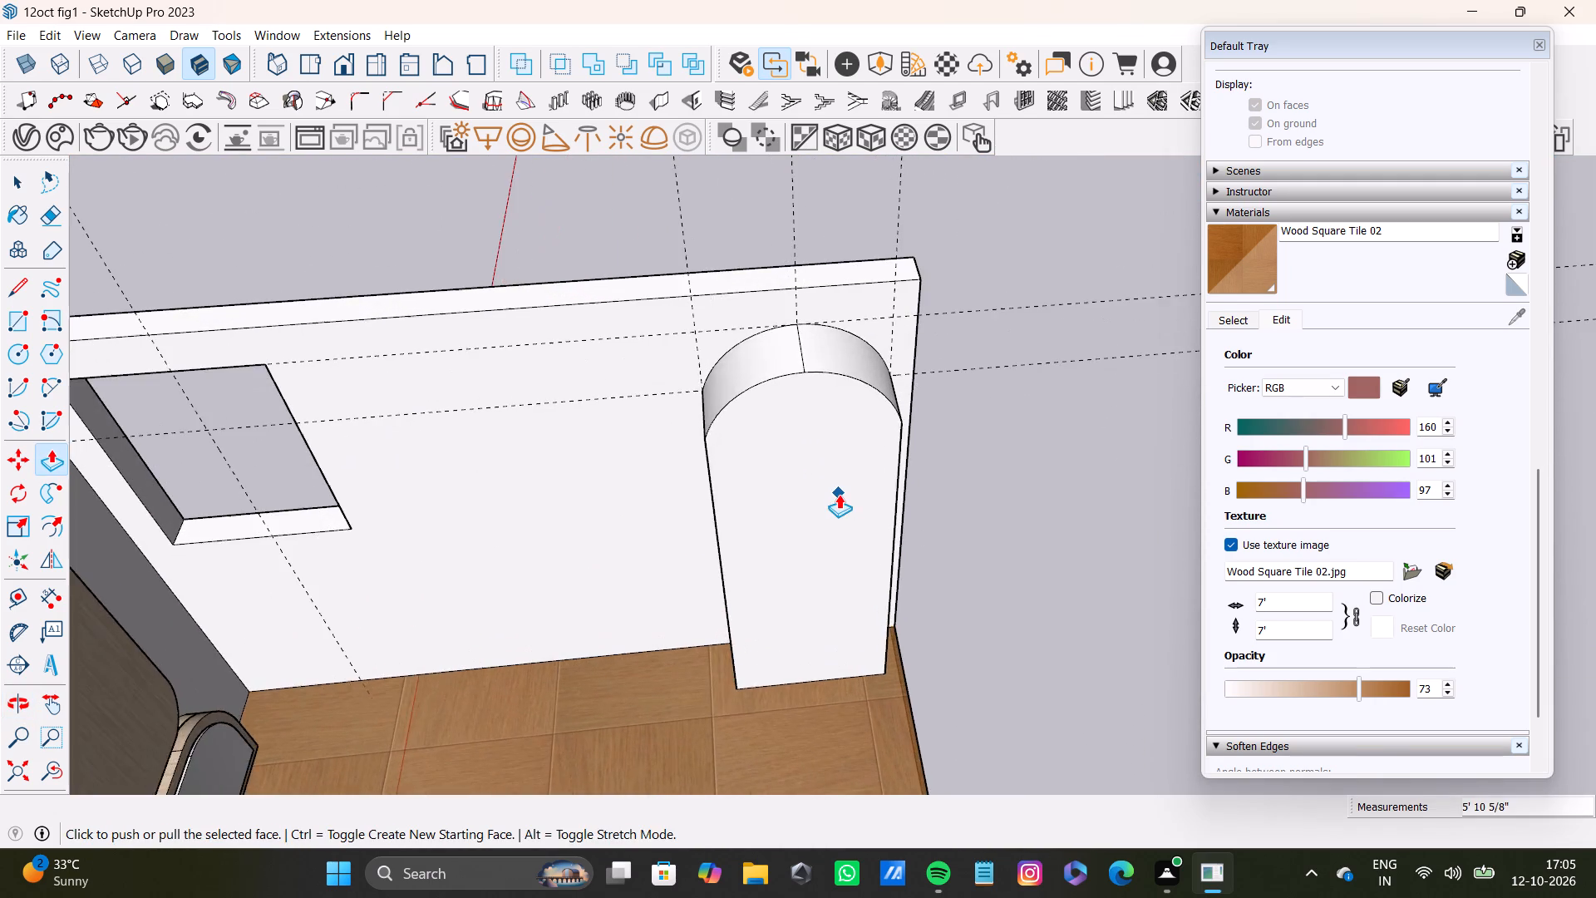
# Select the arched volume's front face, curved top faces and both side faces together with their edges.
pyautogui.scroll(-4, 833, 486)
pyautogui.moveTo(805, 501); pyautogui.dragTo(795, 421, button='middle')
pyautogui.press('space')
pyautogui.doubleClick(804, 432)
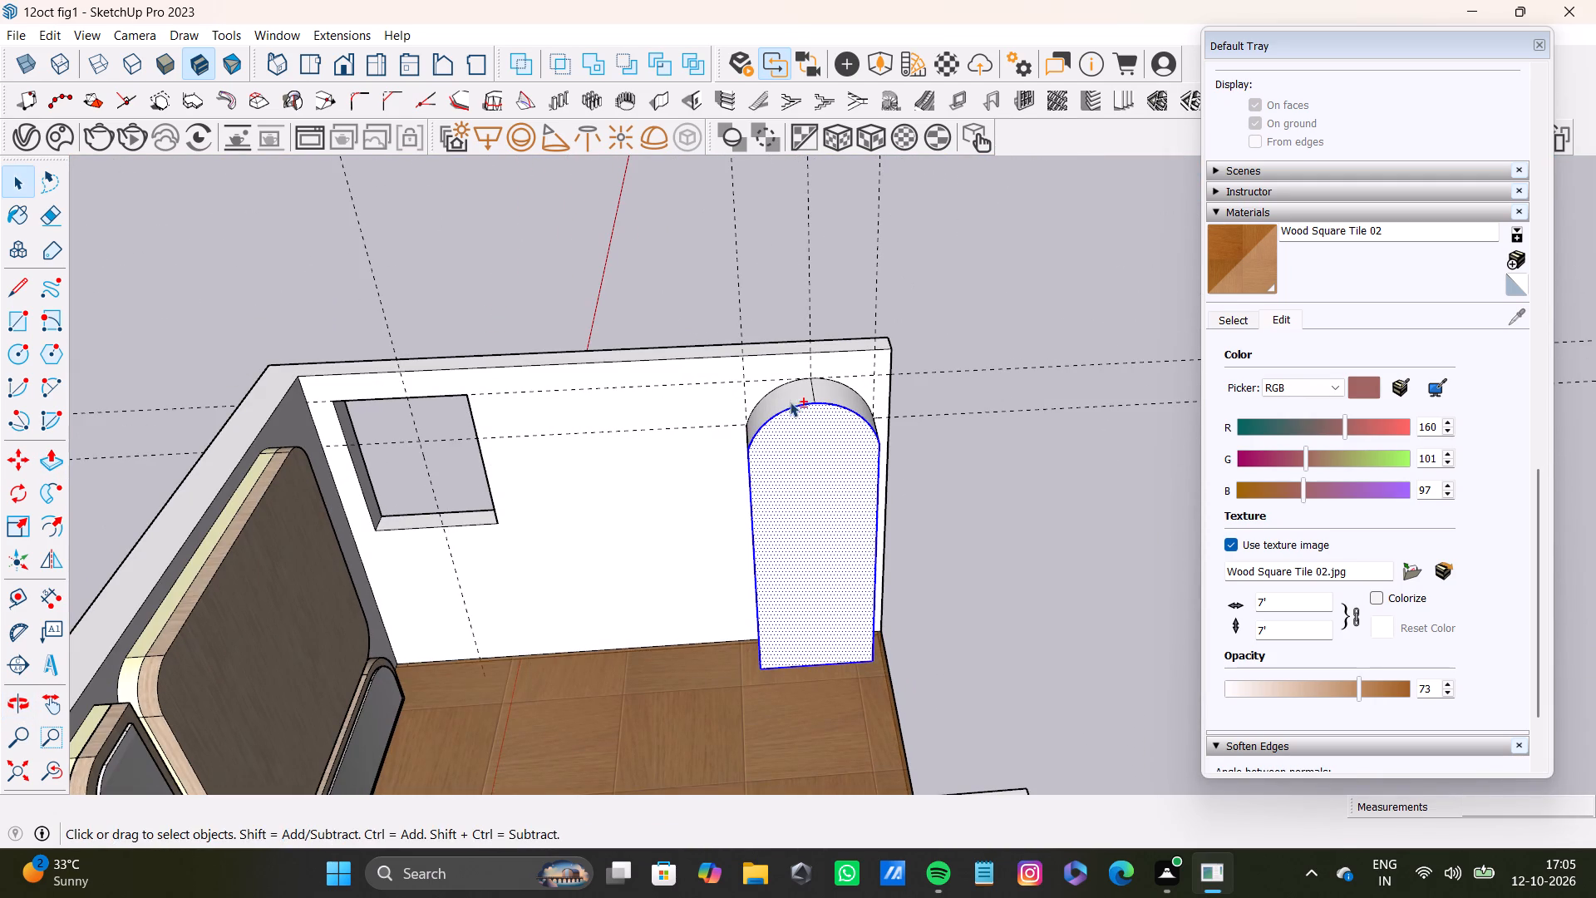
pyautogui.keyDown('shift'); pyautogui.click(790, 399); pyautogui.keyUp('shift')
pyautogui.keyDown('shift'); pyautogui.doubleClick(836, 401); pyautogui.keyUp('shift')
pyautogui.moveTo(756, 448); pyautogui.dragTo(919, 435, button='middle')
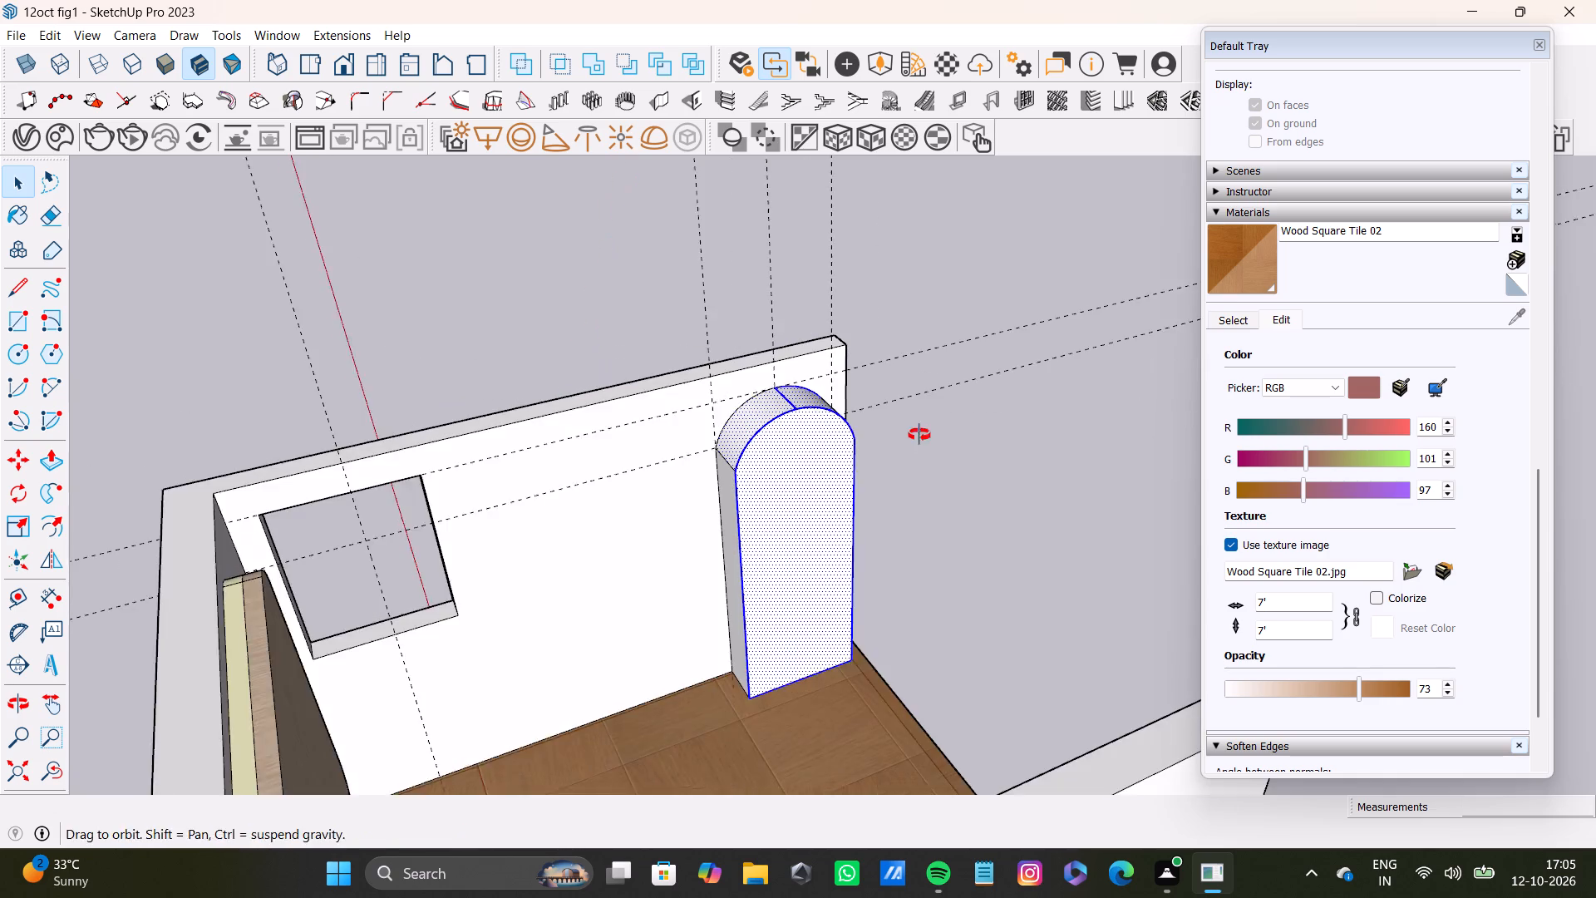
pyautogui.moveTo(919, 435); pyautogui.dragTo(920, 434, button='middle')
pyautogui.keyDown('shift'); pyautogui.scroll(6, 769, 464); pyautogui.keyUp('shift')
pyautogui.keyDown('shift'); pyautogui.click(722, 370); pyautogui.keyUp('shift')
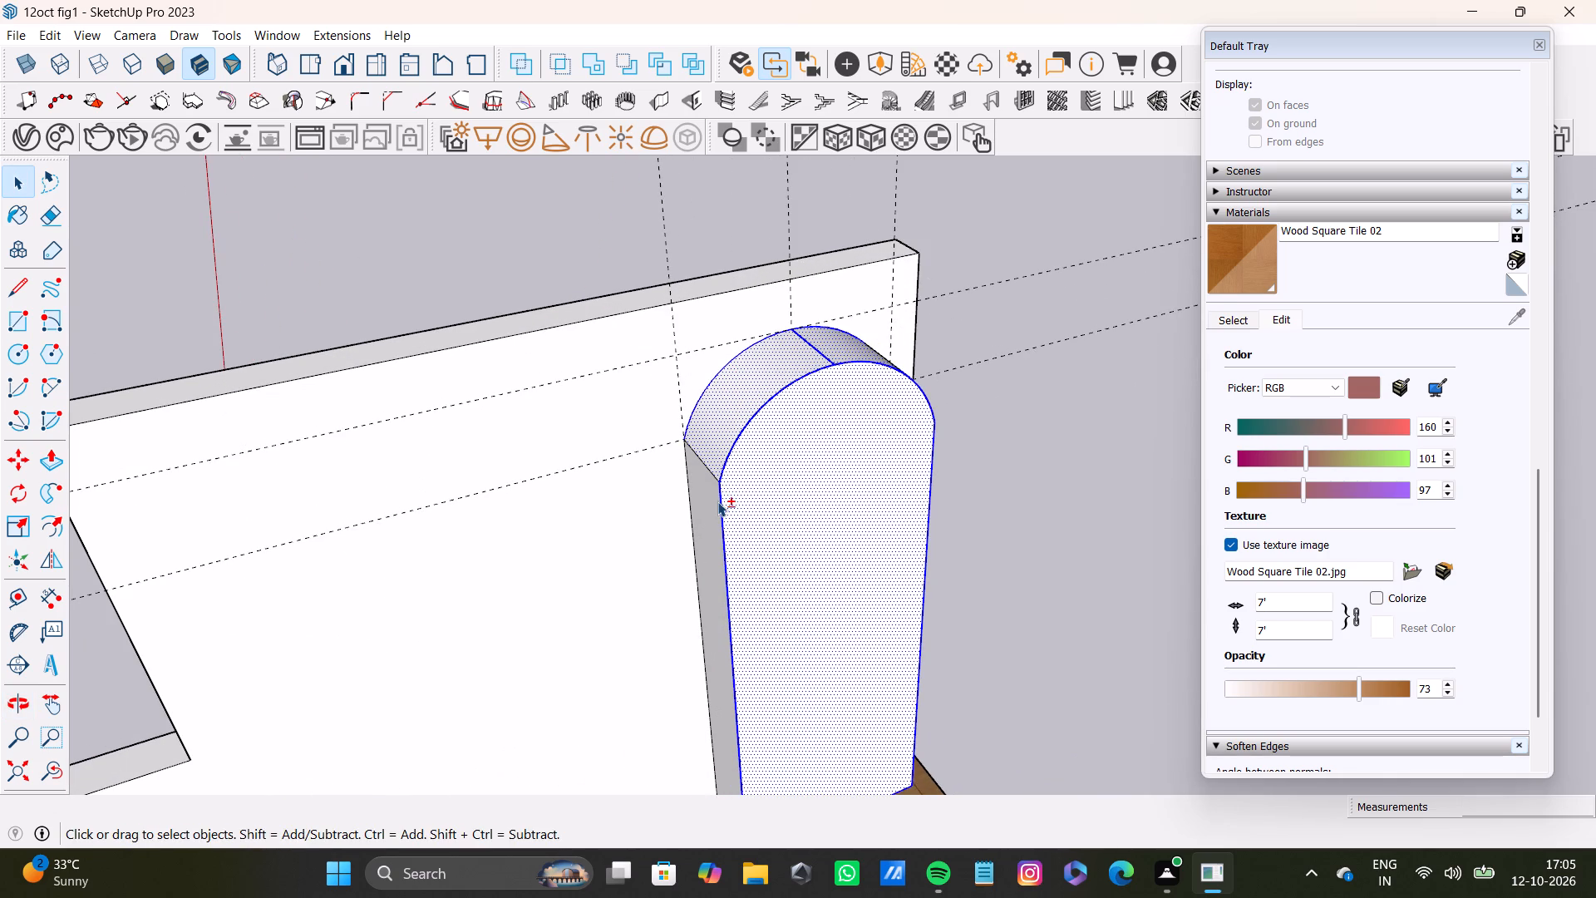
pyautogui.keyDown('shift'); pyautogui.doubleClick(717, 501); pyautogui.keyUp('shift')
pyautogui.keyDown('shift'); pyautogui.scroll(-4, 715, 470); pyautogui.keyUp('shift')
pyautogui.moveTo(962, 470); pyautogui.dragTo(556, 456, button='middle')
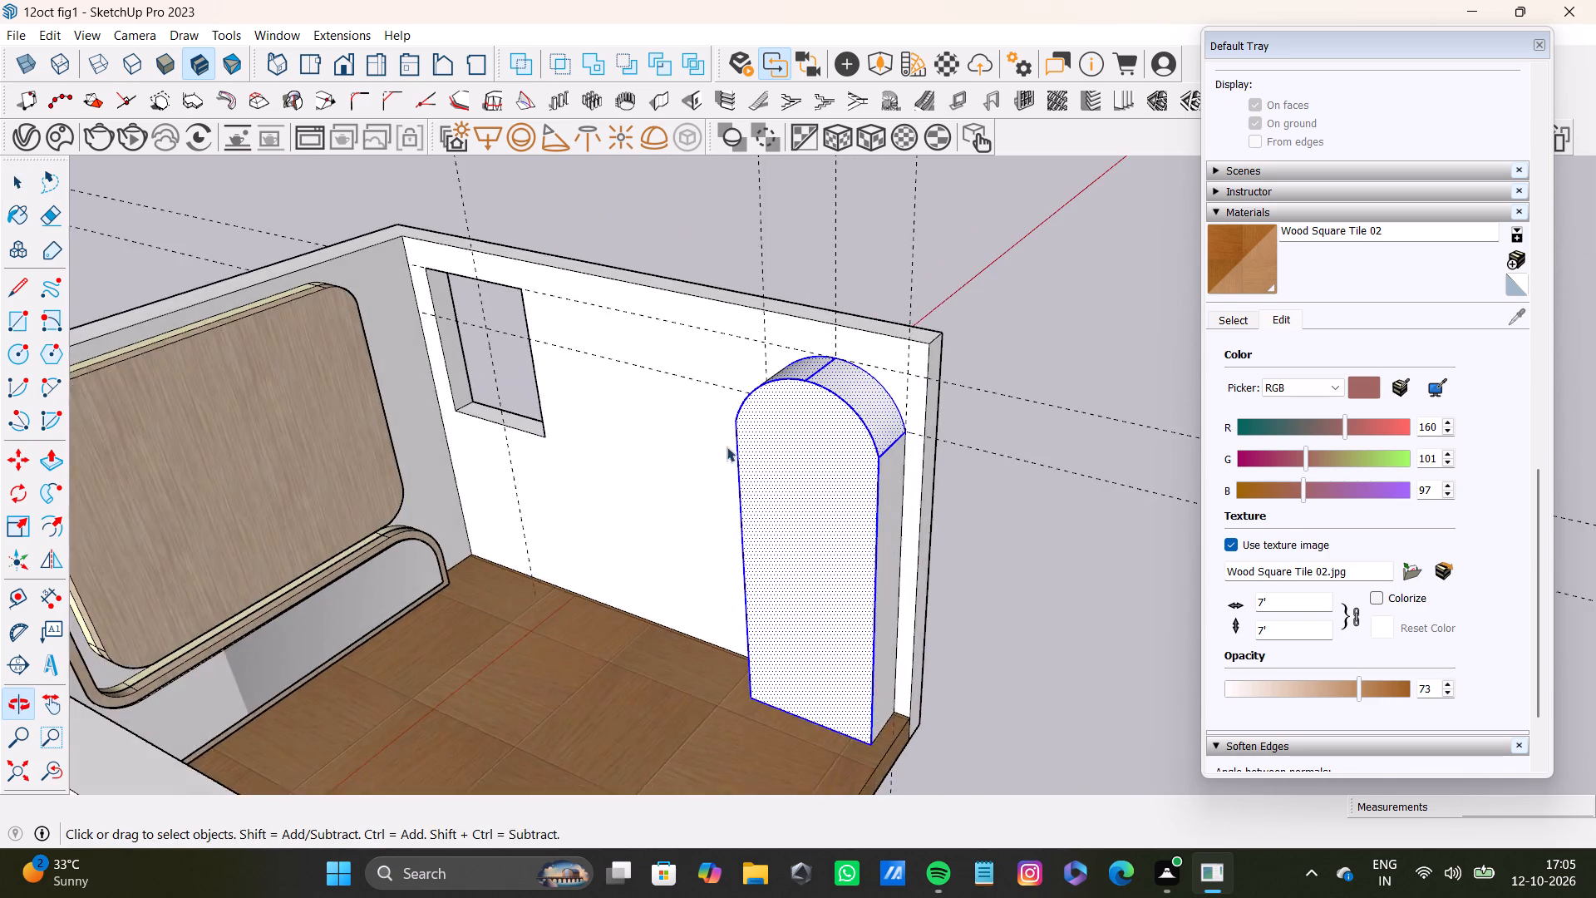
pyautogui.scroll(3, 752, 450)
pyautogui.keyDown('shift'); pyautogui.moveTo(894, 484); pyautogui.dragTo(690, 456, button='middle'); pyautogui.keyUp('shift')
pyautogui.keyDown('shift'); pyautogui.scroll(2, 730, 456); pyautogui.keyUp('shift')
pyautogui.keyDown('shift'); pyautogui.doubleClick(831, 465); pyautogui.keyUp('shift')
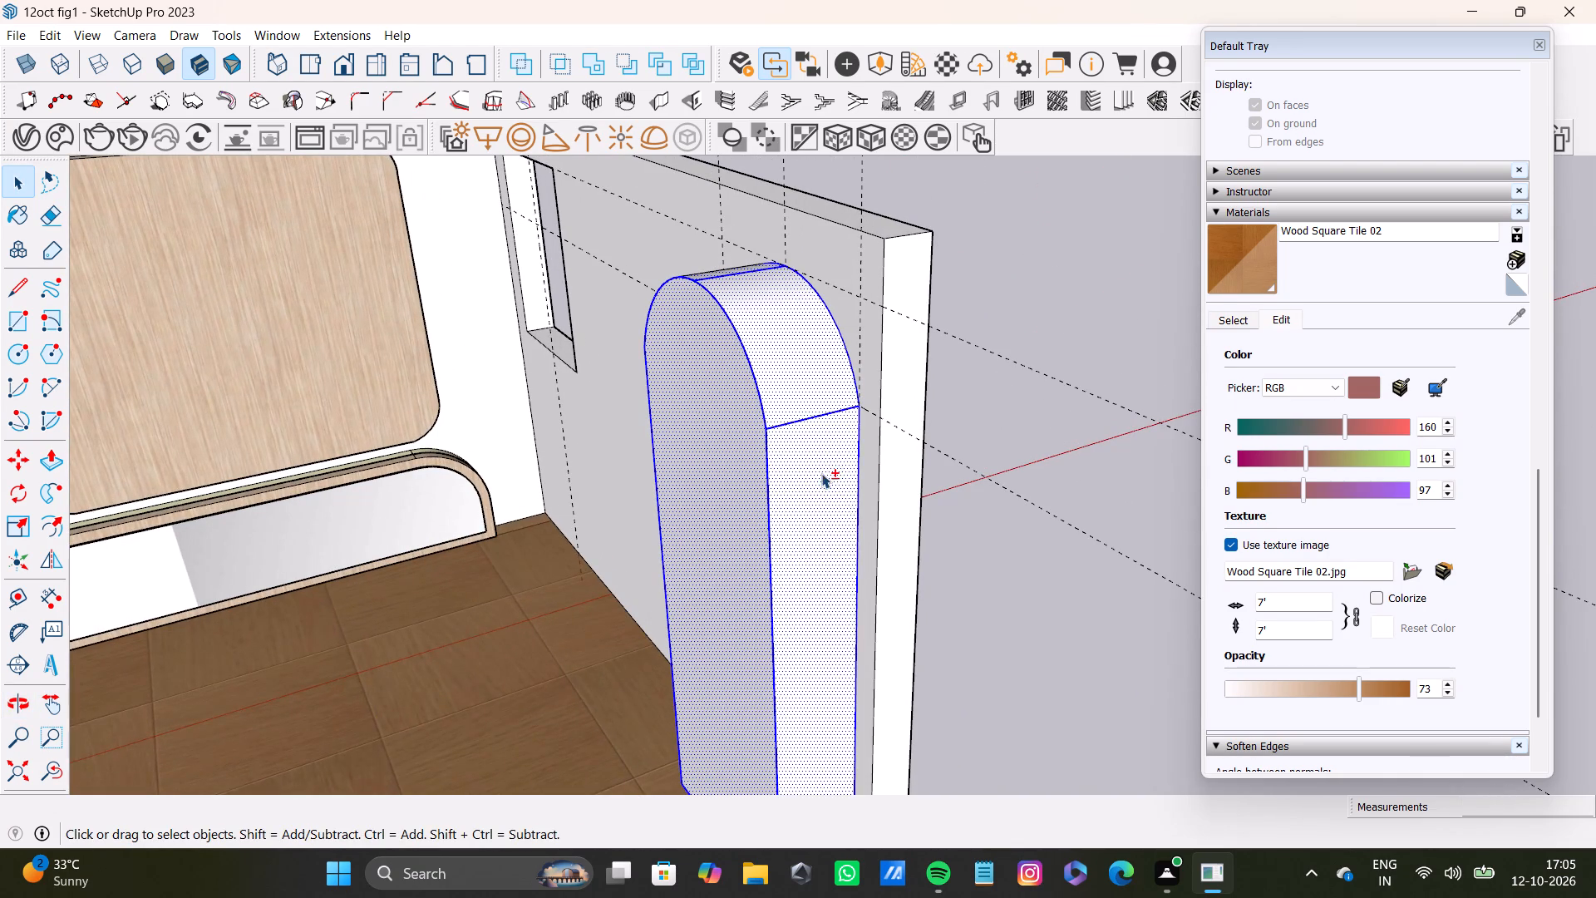
pyautogui.keyDown('shift'); pyautogui.scroll(-3, 820, 476); pyautogui.keyUp('shift')
pyautogui.moveTo(812, 481); pyautogui.dragTo(1096, 562, button='middle')
pyautogui.scroll(6, 918, 456)
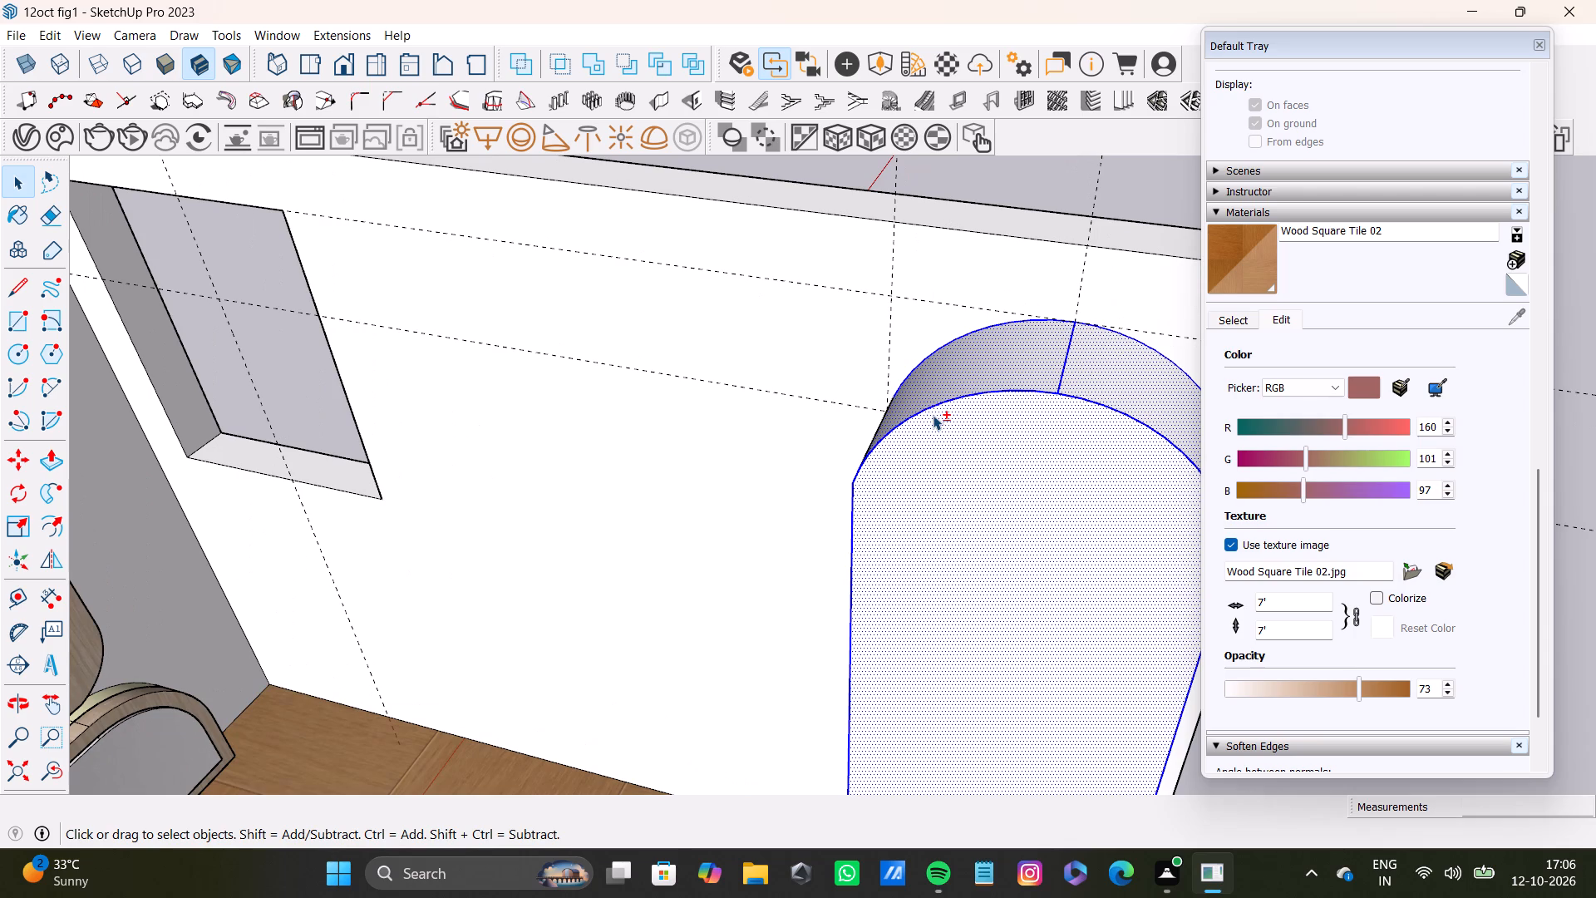
pyautogui.moveTo(928, 415); pyautogui.dragTo(992, 443, button='middle')
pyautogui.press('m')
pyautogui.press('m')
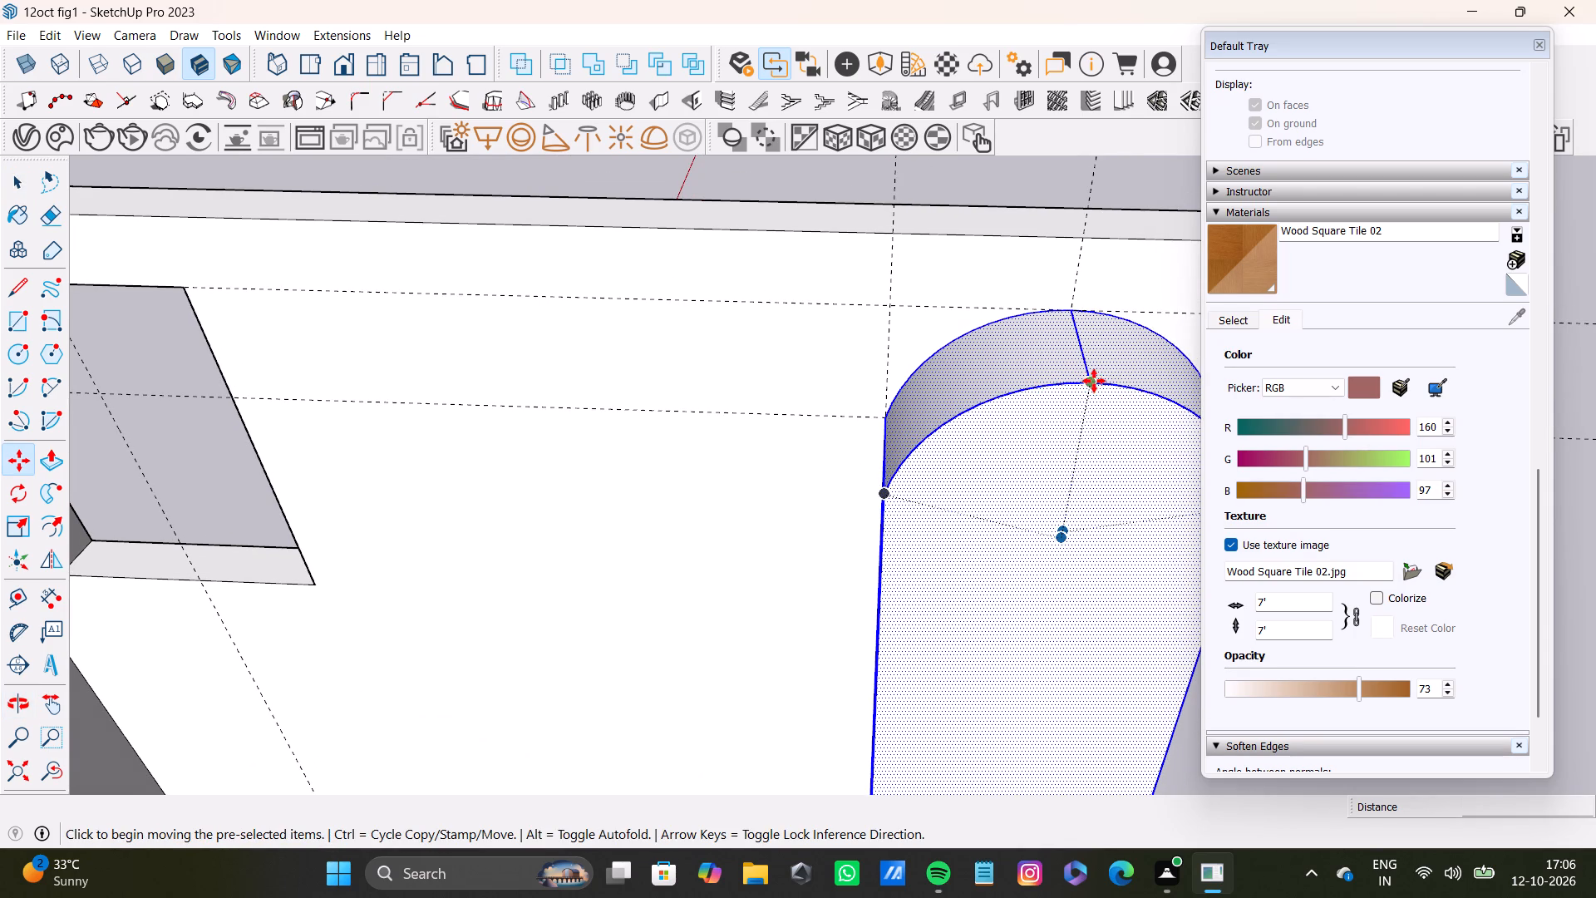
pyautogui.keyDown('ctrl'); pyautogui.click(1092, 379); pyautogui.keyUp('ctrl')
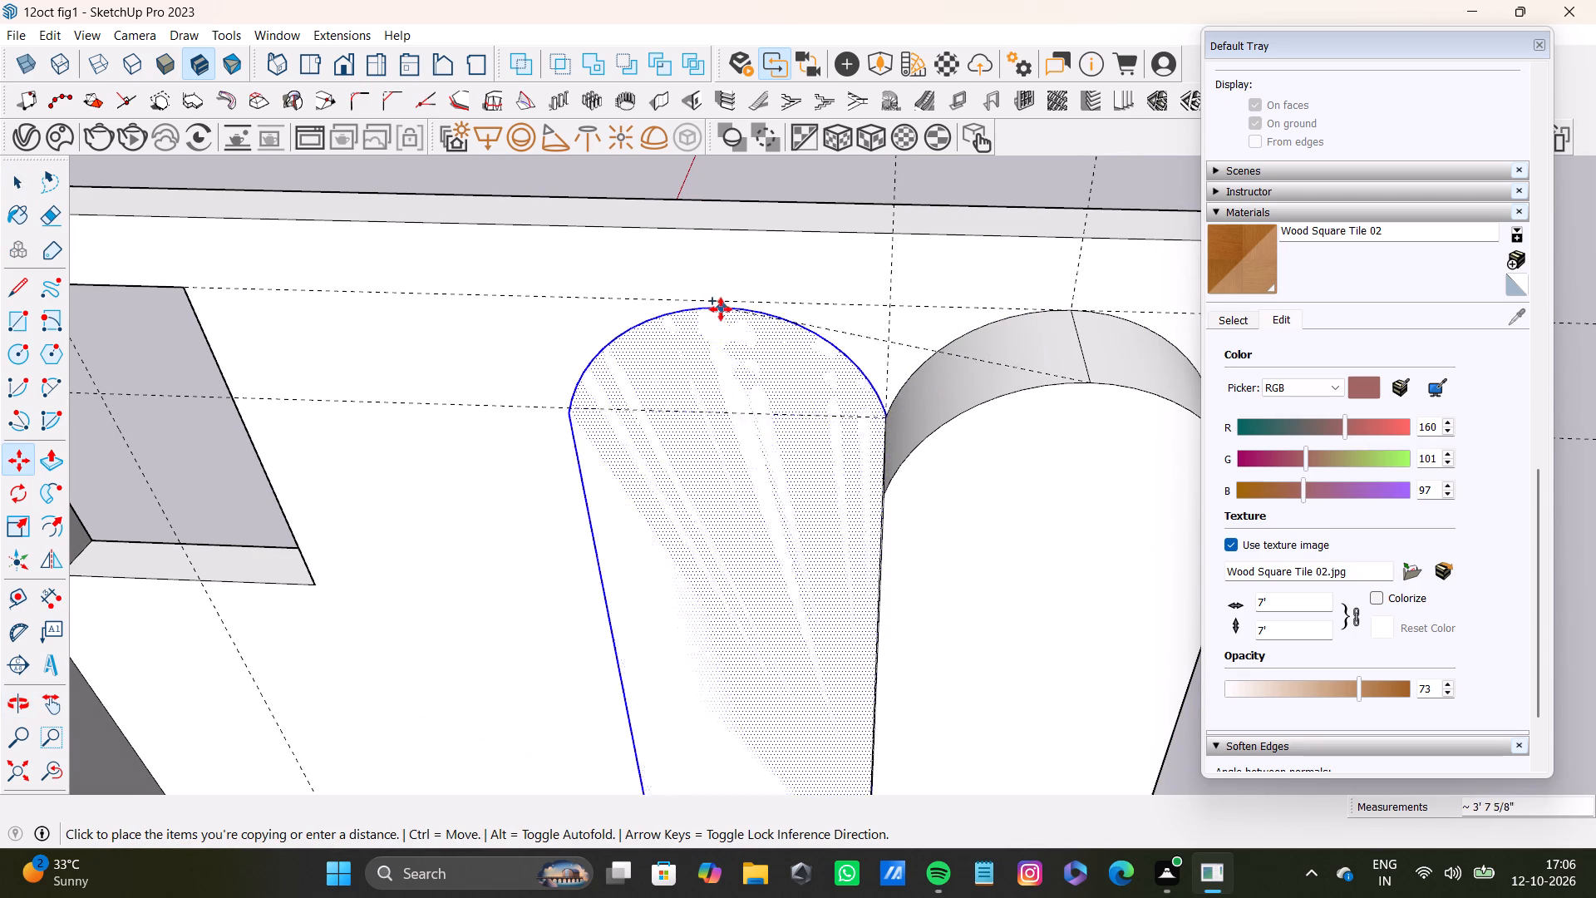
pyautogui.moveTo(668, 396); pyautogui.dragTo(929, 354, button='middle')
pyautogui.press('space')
# Copy the selected arched volume along the wall toward the window, placing the copy side by side with the original.
pyautogui.press('m')
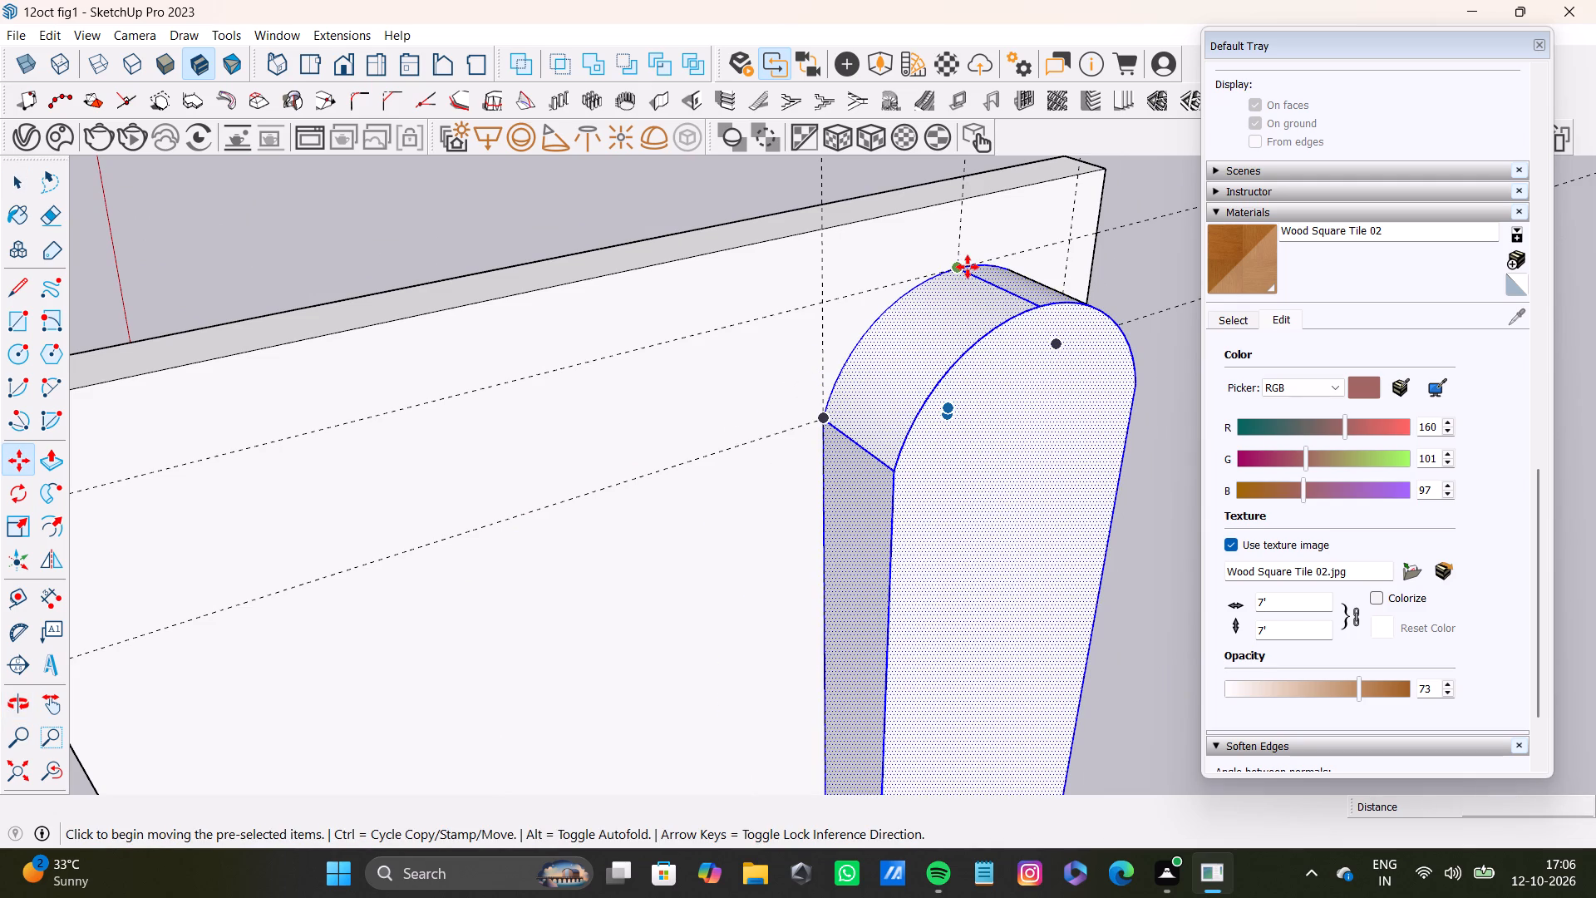
pyautogui.keyDown('ctrl'); pyautogui.click(966, 270); pyautogui.keyUp('ctrl')
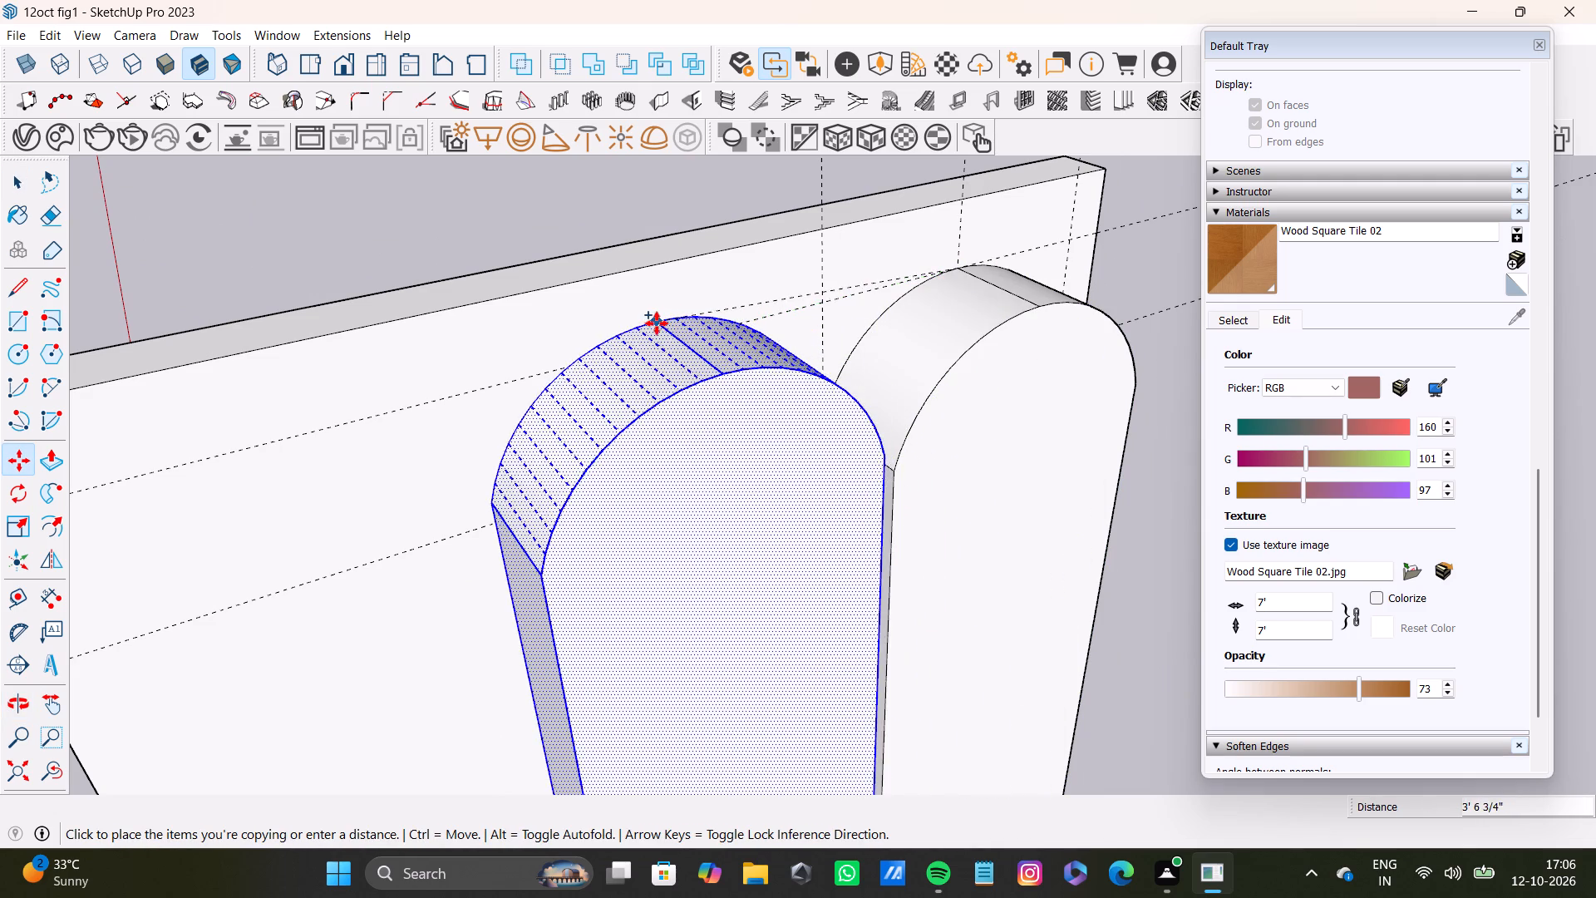
pyautogui.click(667, 331)
# Examine the two adjoining arched volumes and their place in the room from several angles.
pyautogui.scroll(-9, 722, 370)
pyautogui.keyDown('shift'); pyautogui.moveTo(779, 454); pyautogui.dragTo(767, 358, button='middle'); pyautogui.keyUp('shift')
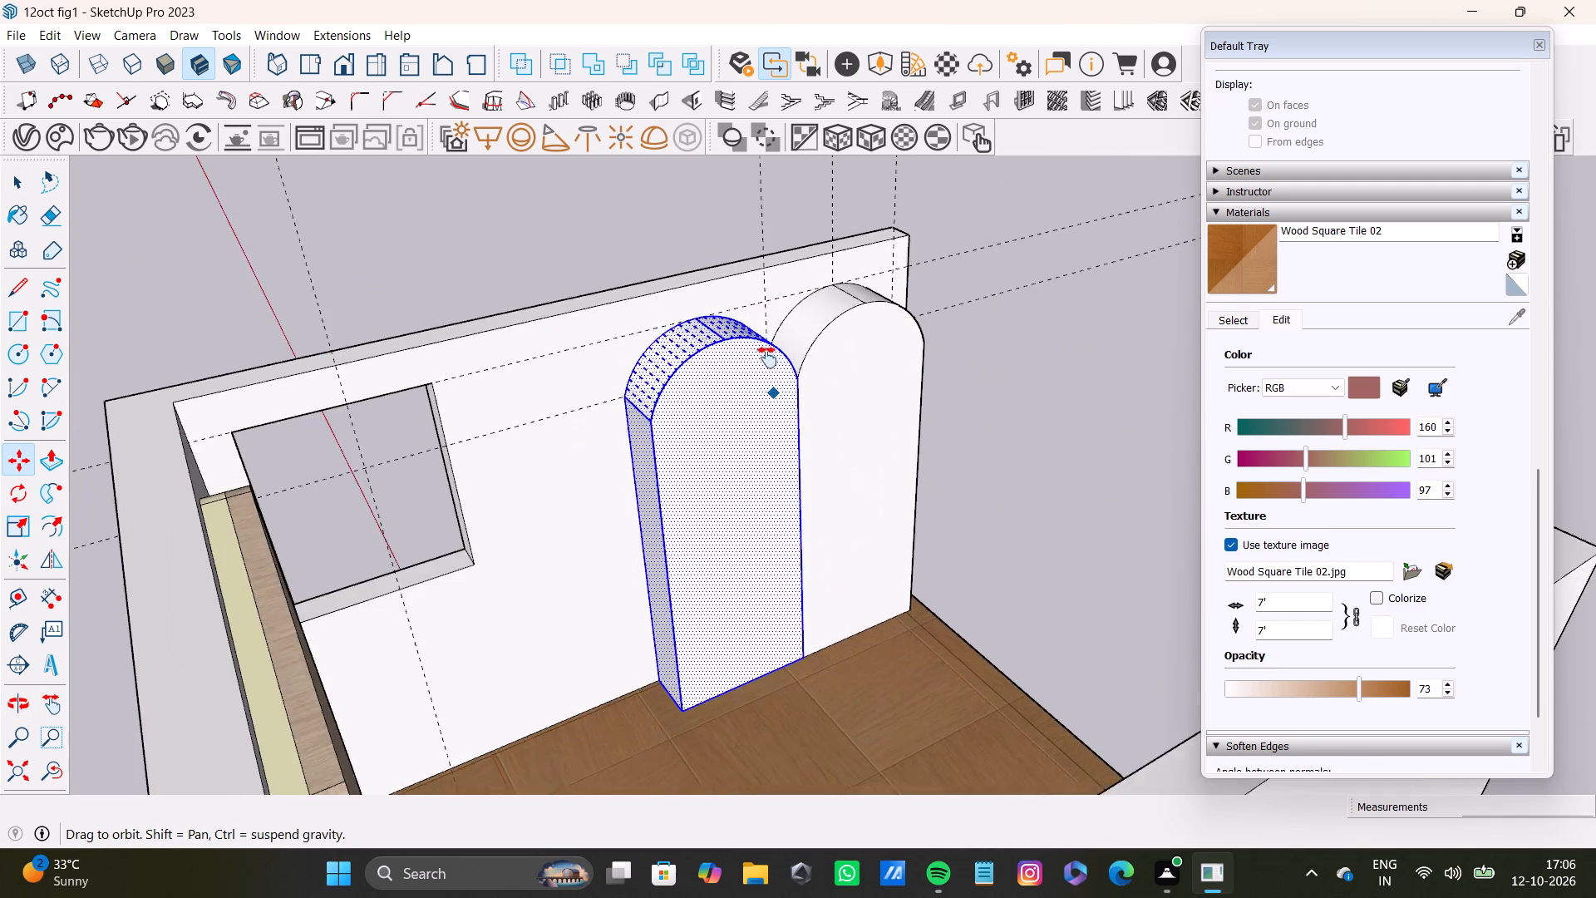
pyautogui.keyDown('shift'); pyautogui.moveTo(767, 358); pyautogui.dragTo(647, 397, button='middle'); pyautogui.keyUp('shift')
pyautogui.scroll(-9, 1035, 582)
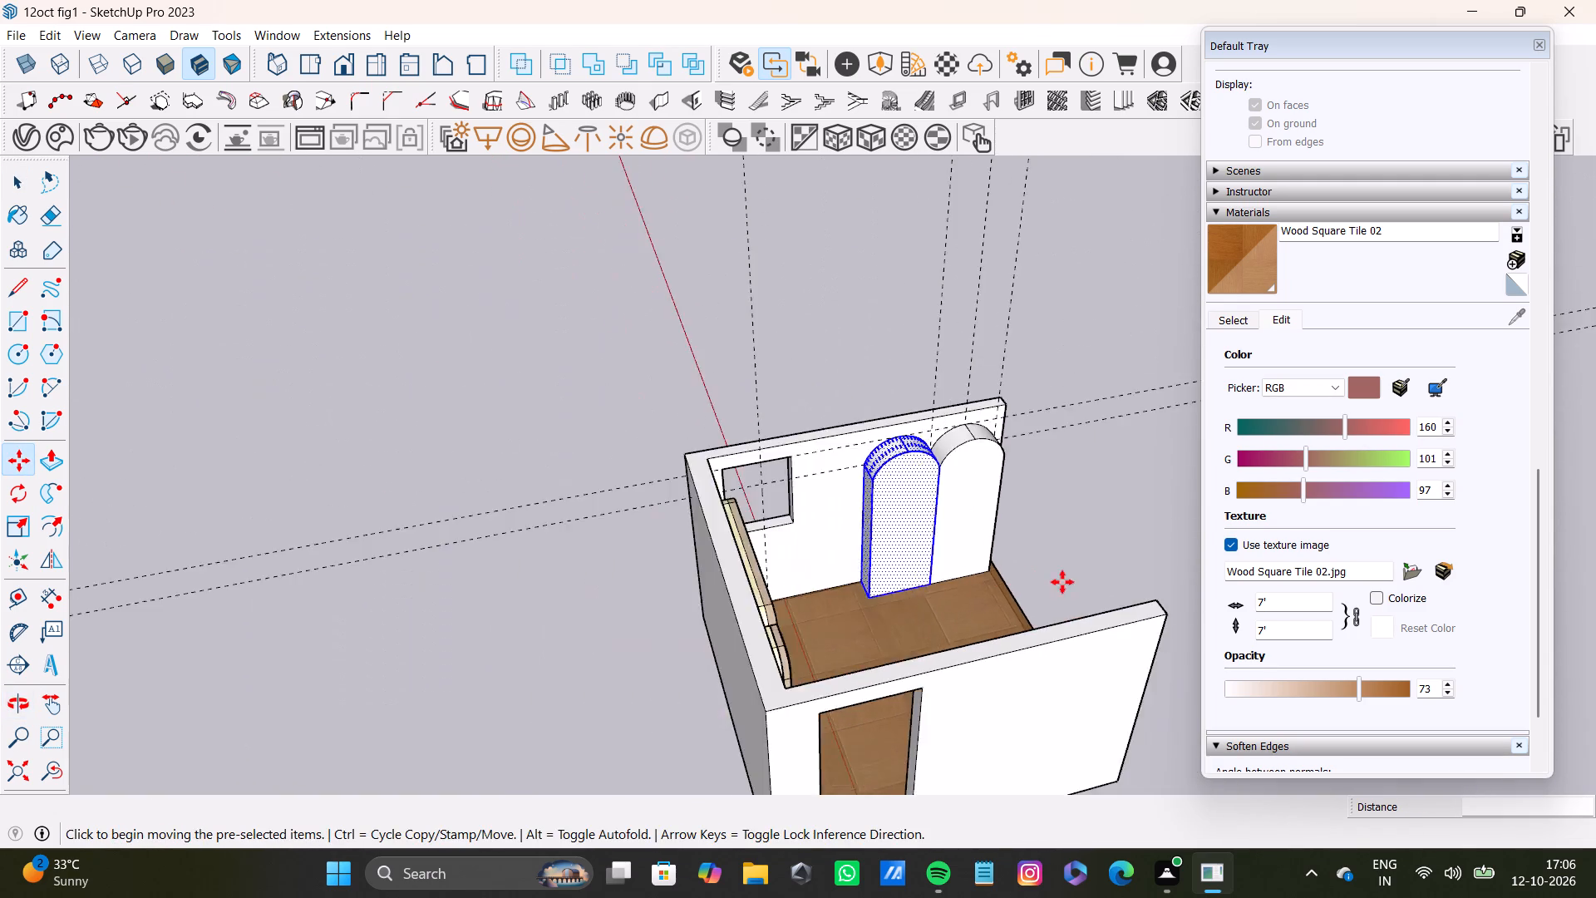
pyautogui.moveTo(1062, 582); pyautogui.dragTo(643, 488, button='middle')
pyautogui.scroll(7, 915, 531)
pyautogui.moveTo(1111, 544); pyautogui.dragTo(1195, 527, button='middle')
pyautogui.moveTo(904, 580); pyautogui.dragTo(1047, 574, button='middle')
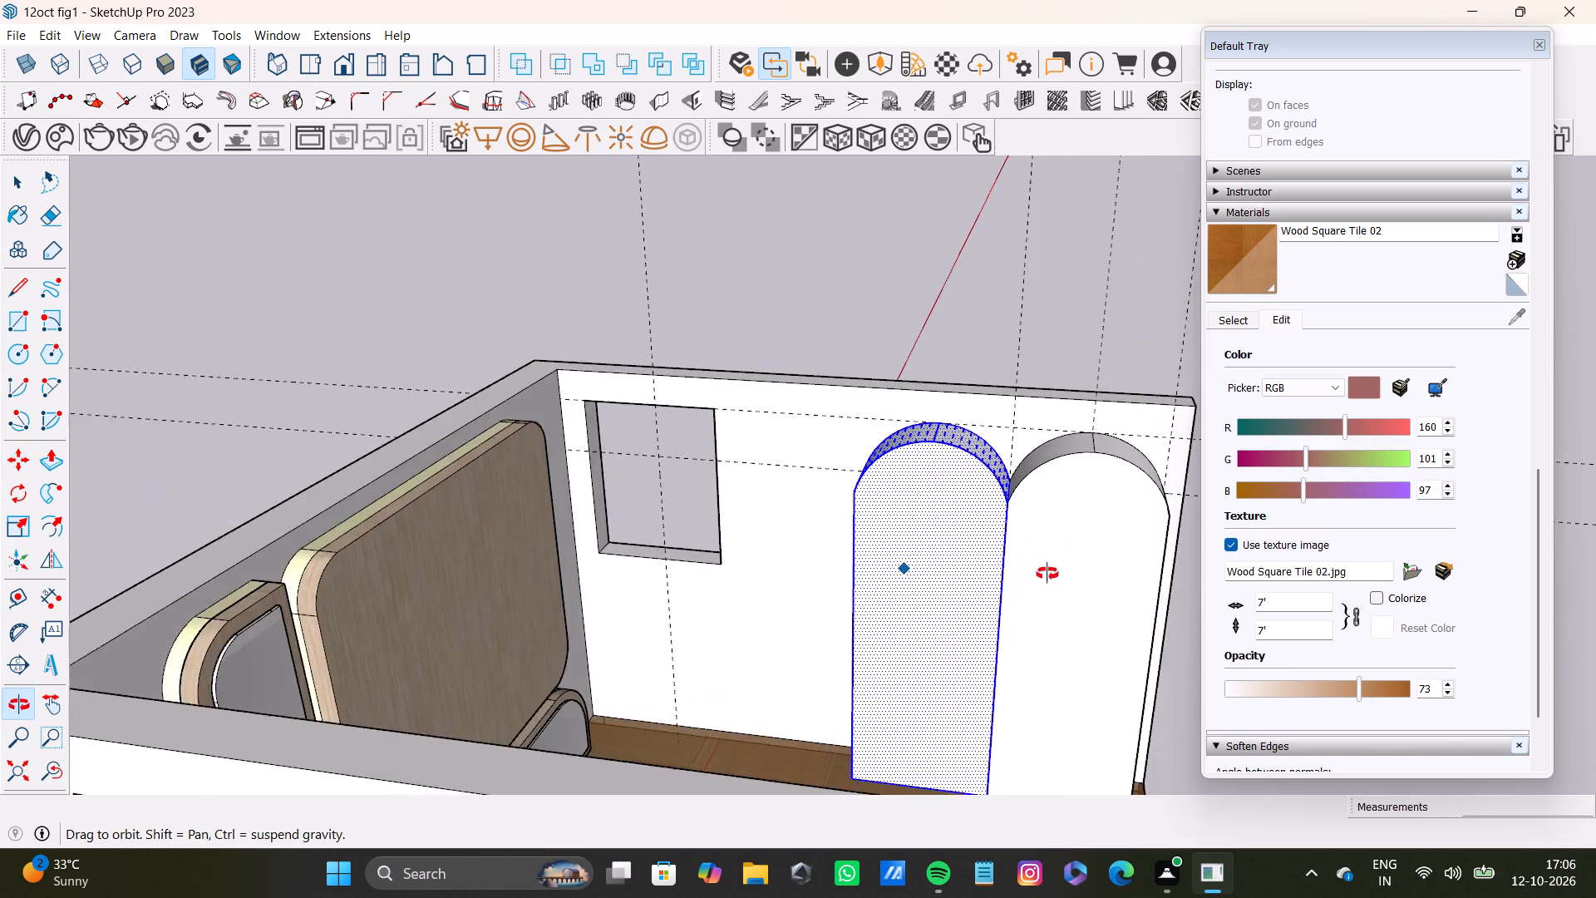
pyautogui.moveTo(1047, 574); pyautogui.dragTo(843, 601, button='middle')
pyautogui.press('space')
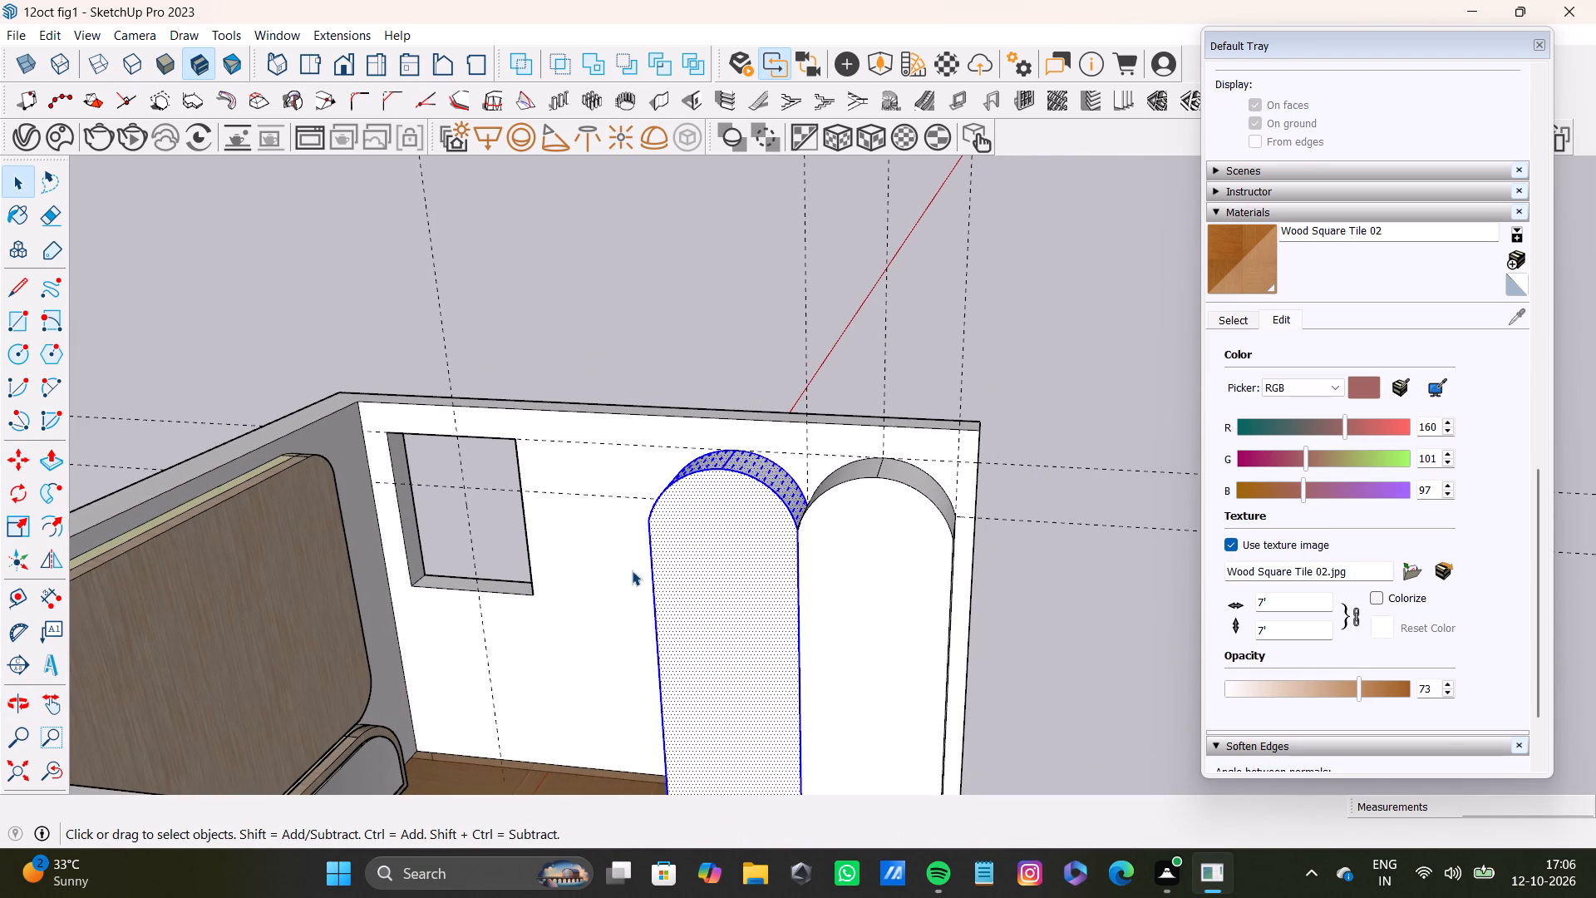
# Place vertical guides through the centres of both arch fronts, 1' 9" in from each one's window-side edge.
pyautogui.press('t')
pyautogui.click(656, 598)
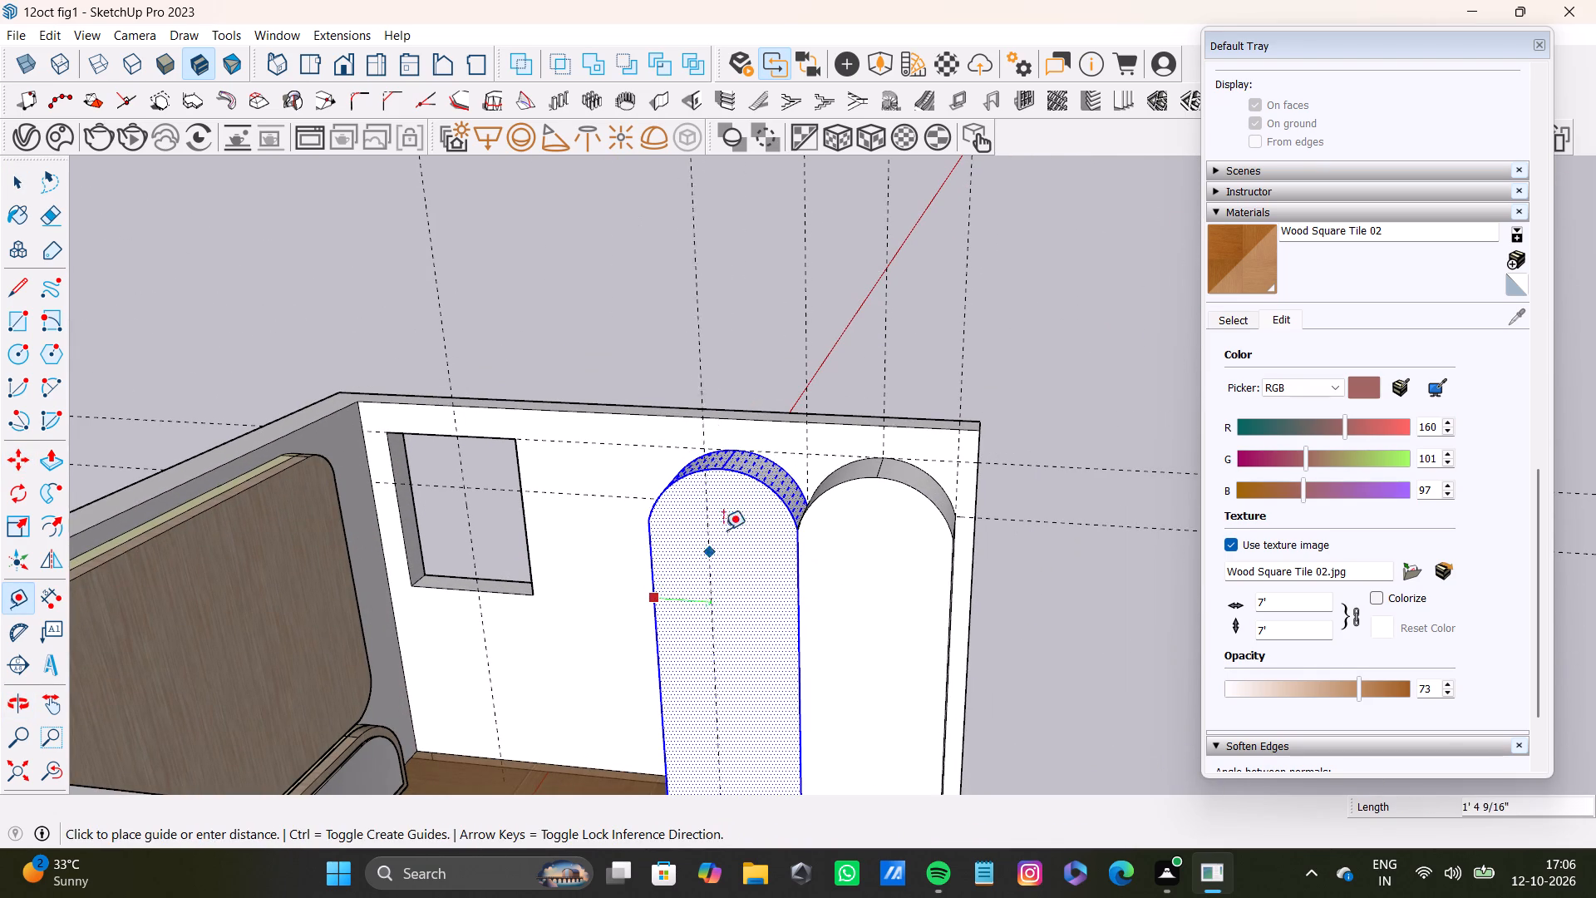
pyautogui.moveTo(715, 578); pyautogui.dragTo(761, 573, button='middle')
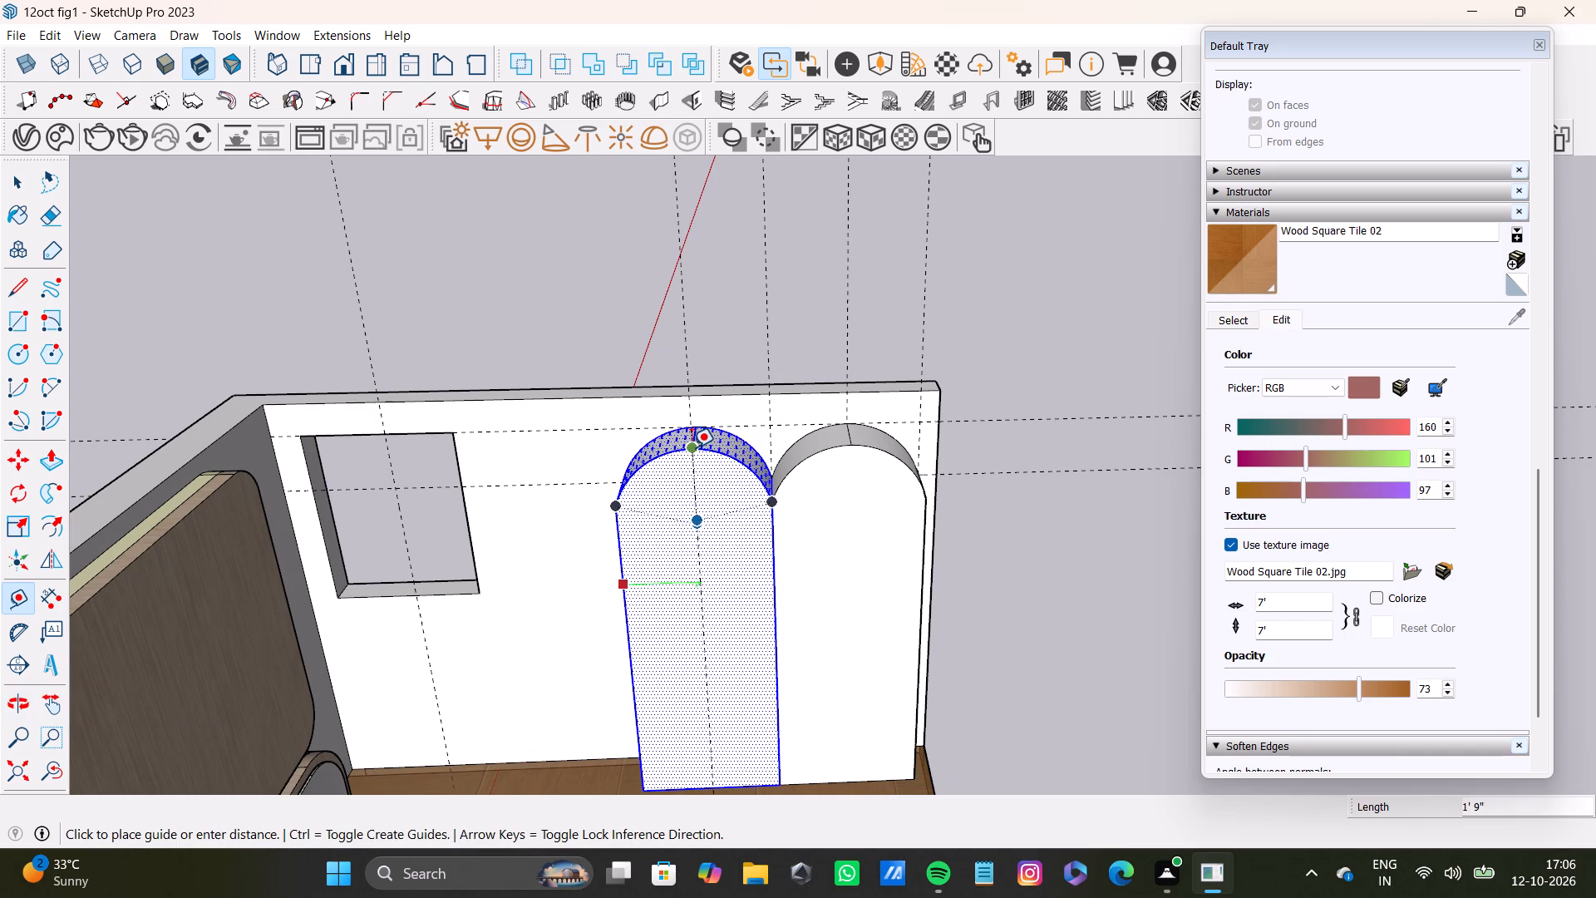
pyautogui.click(692, 447)
pyautogui.moveTo(830, 585); pyautogui.dragTo(801, 577, button='middle')
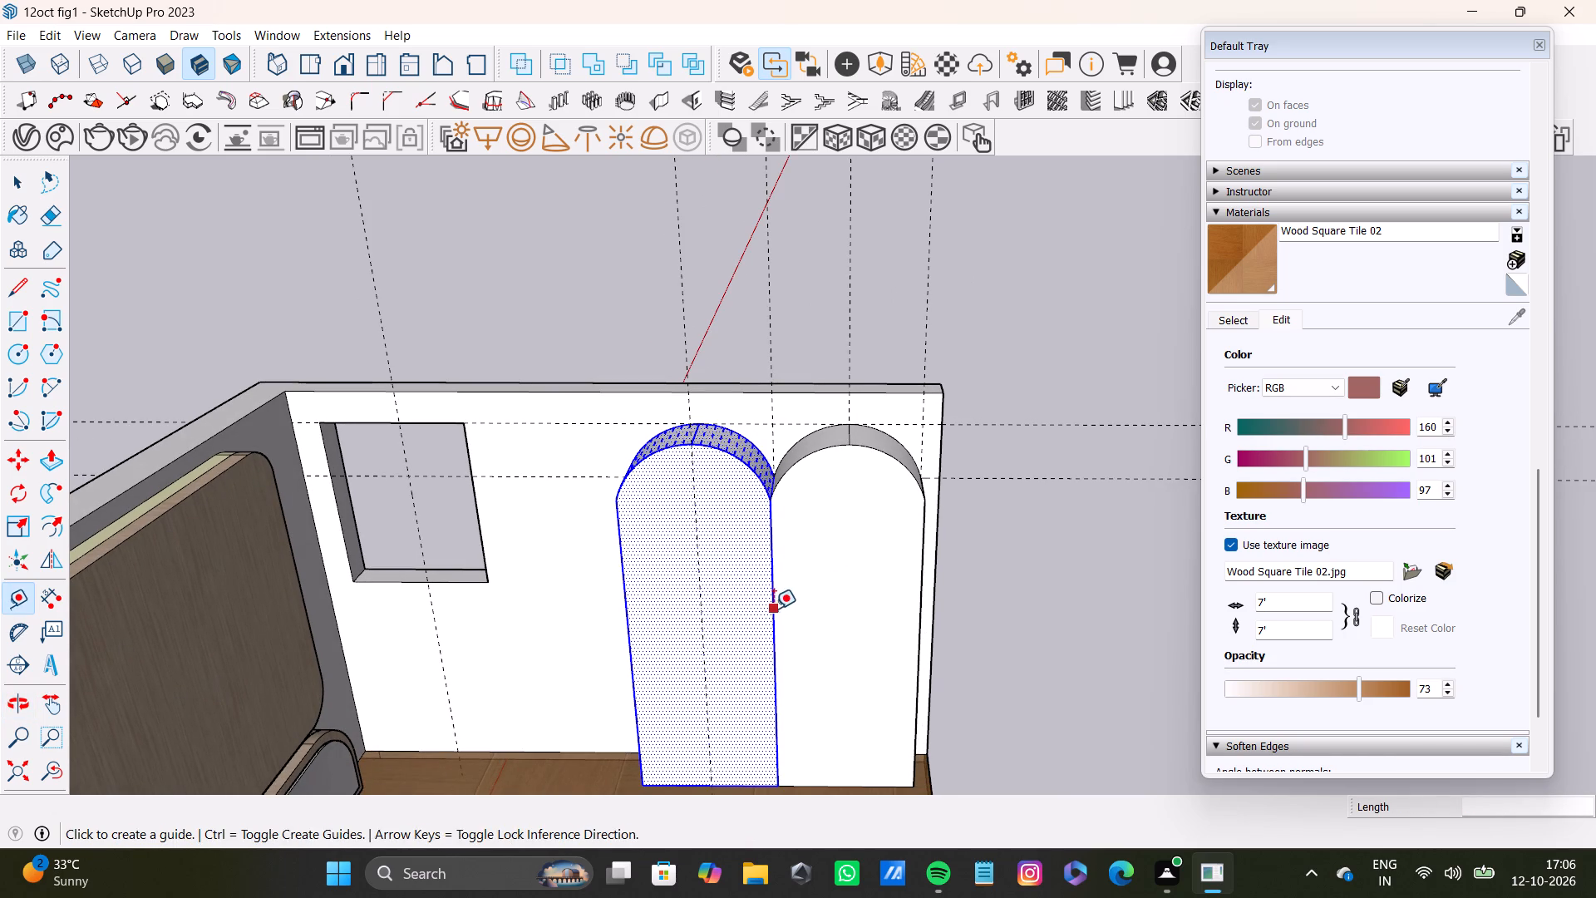
pyautogui.click(774, 609)
pyautogui.click(850, 452)
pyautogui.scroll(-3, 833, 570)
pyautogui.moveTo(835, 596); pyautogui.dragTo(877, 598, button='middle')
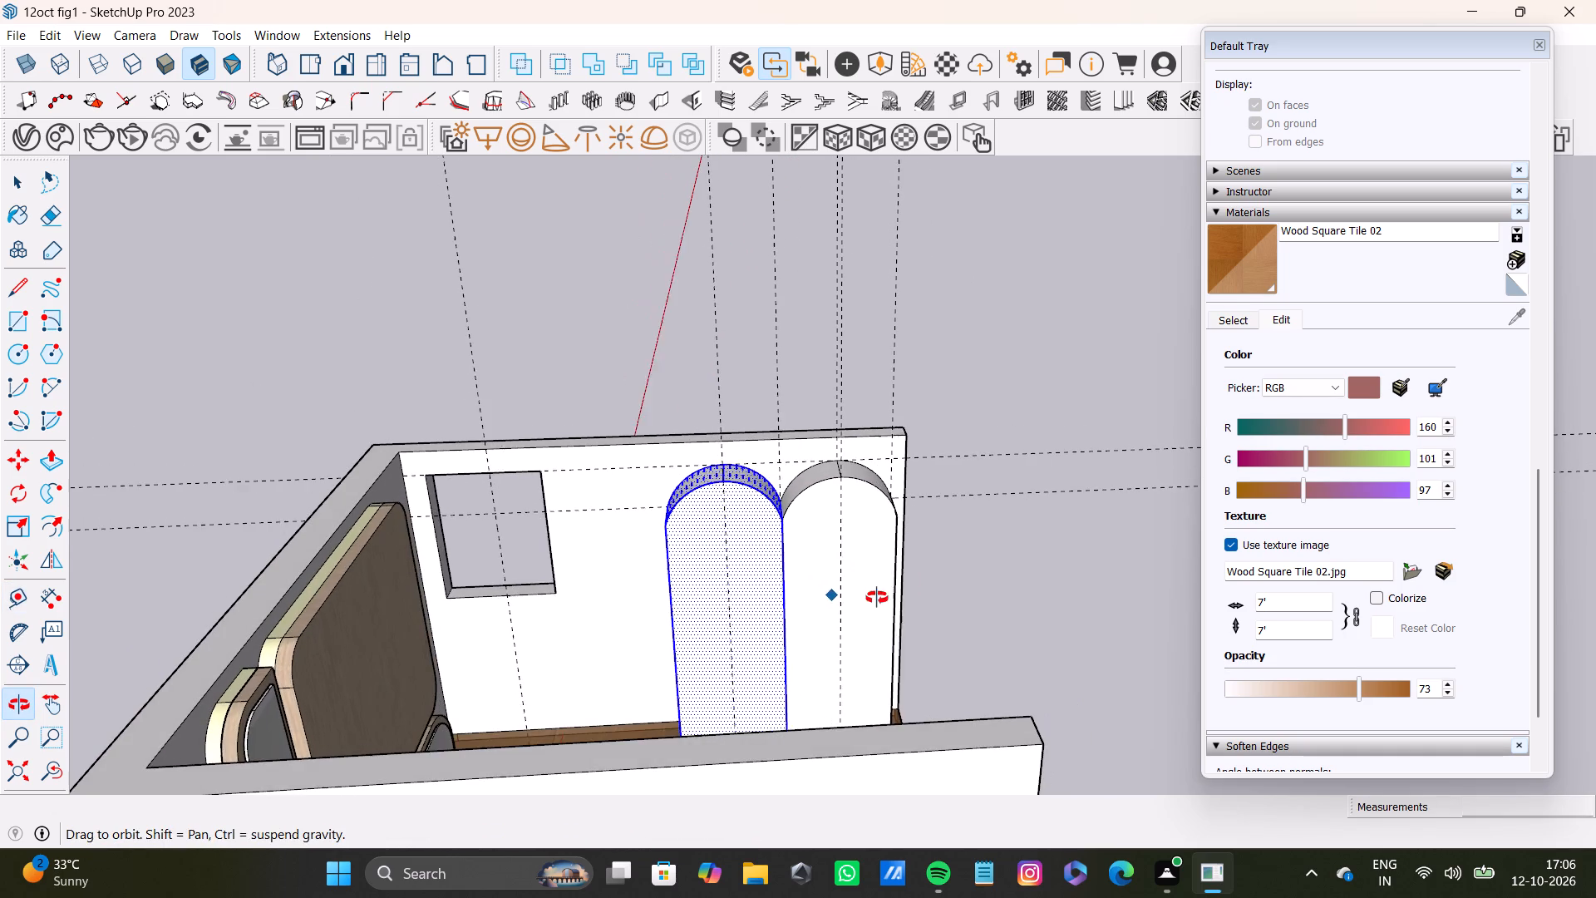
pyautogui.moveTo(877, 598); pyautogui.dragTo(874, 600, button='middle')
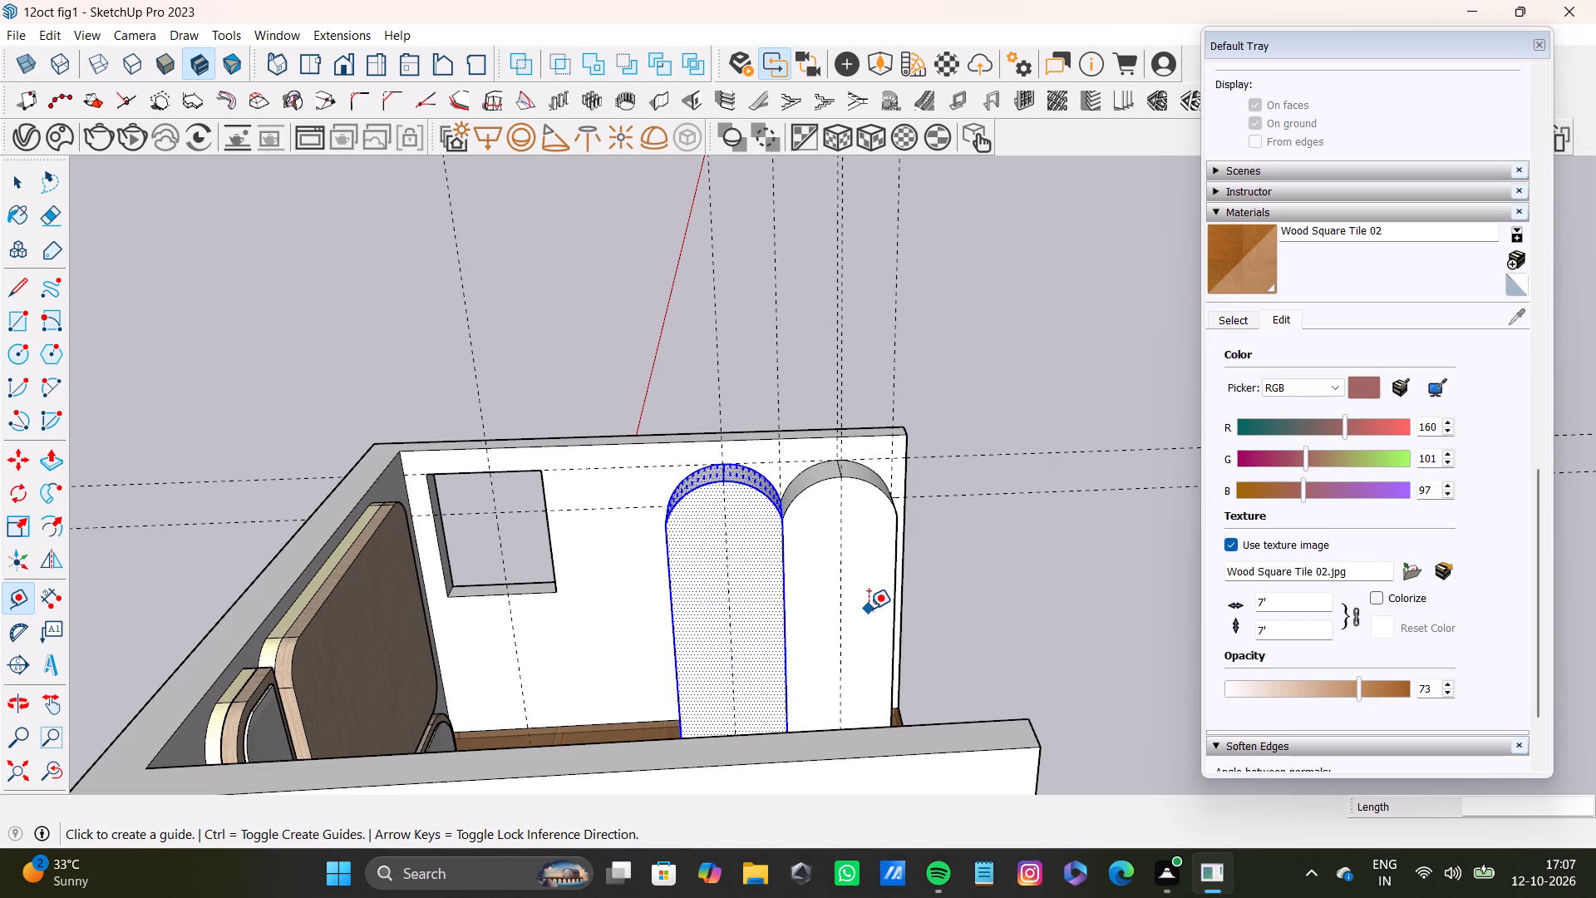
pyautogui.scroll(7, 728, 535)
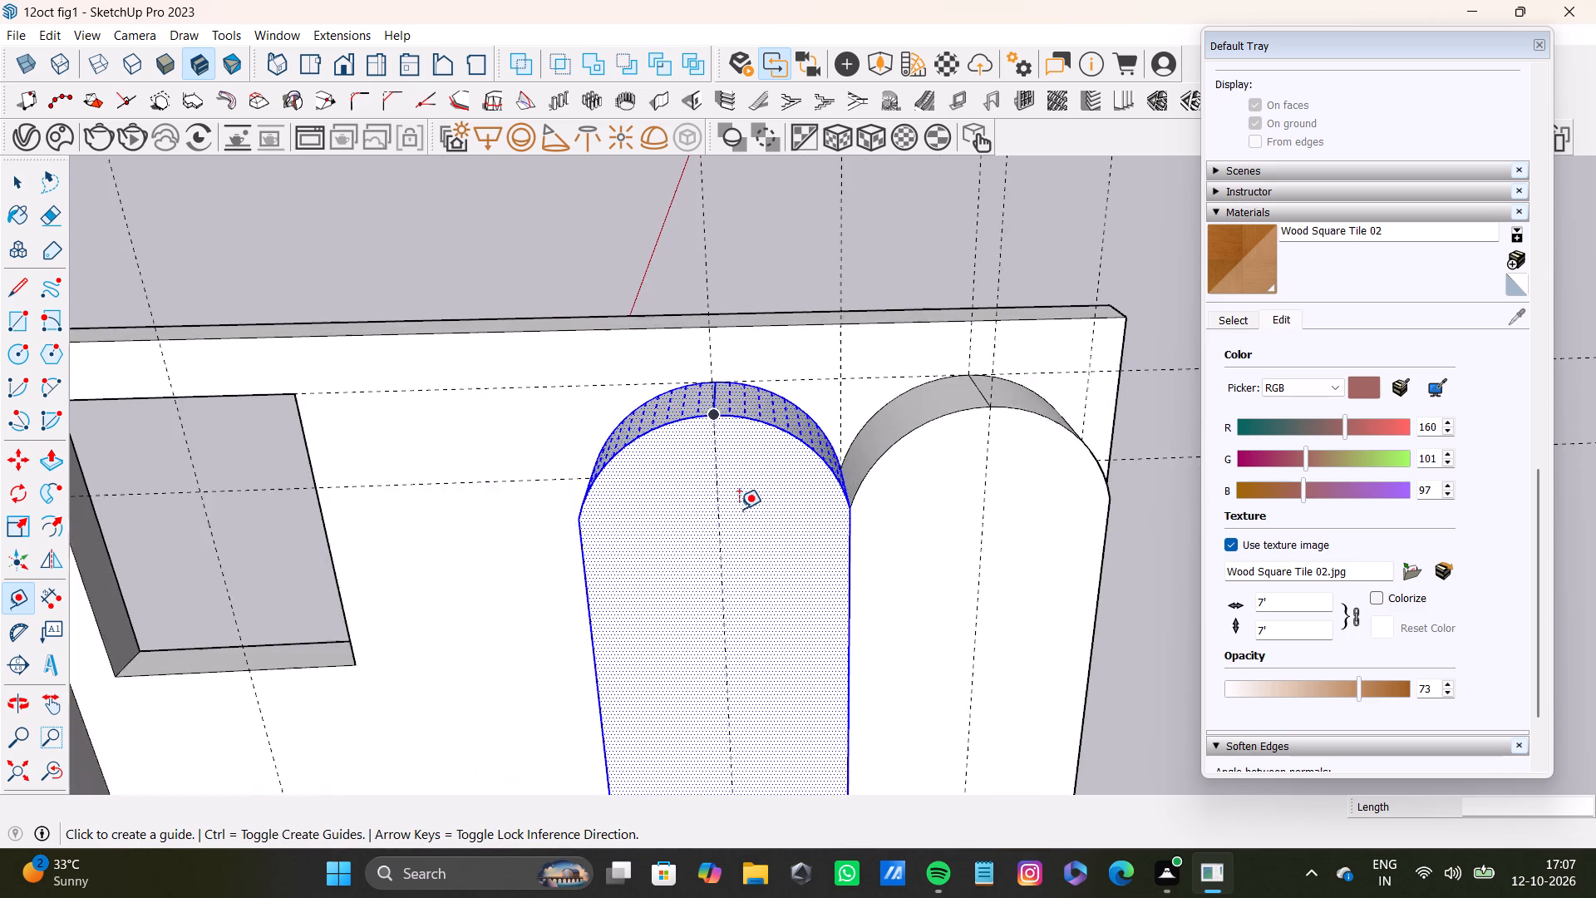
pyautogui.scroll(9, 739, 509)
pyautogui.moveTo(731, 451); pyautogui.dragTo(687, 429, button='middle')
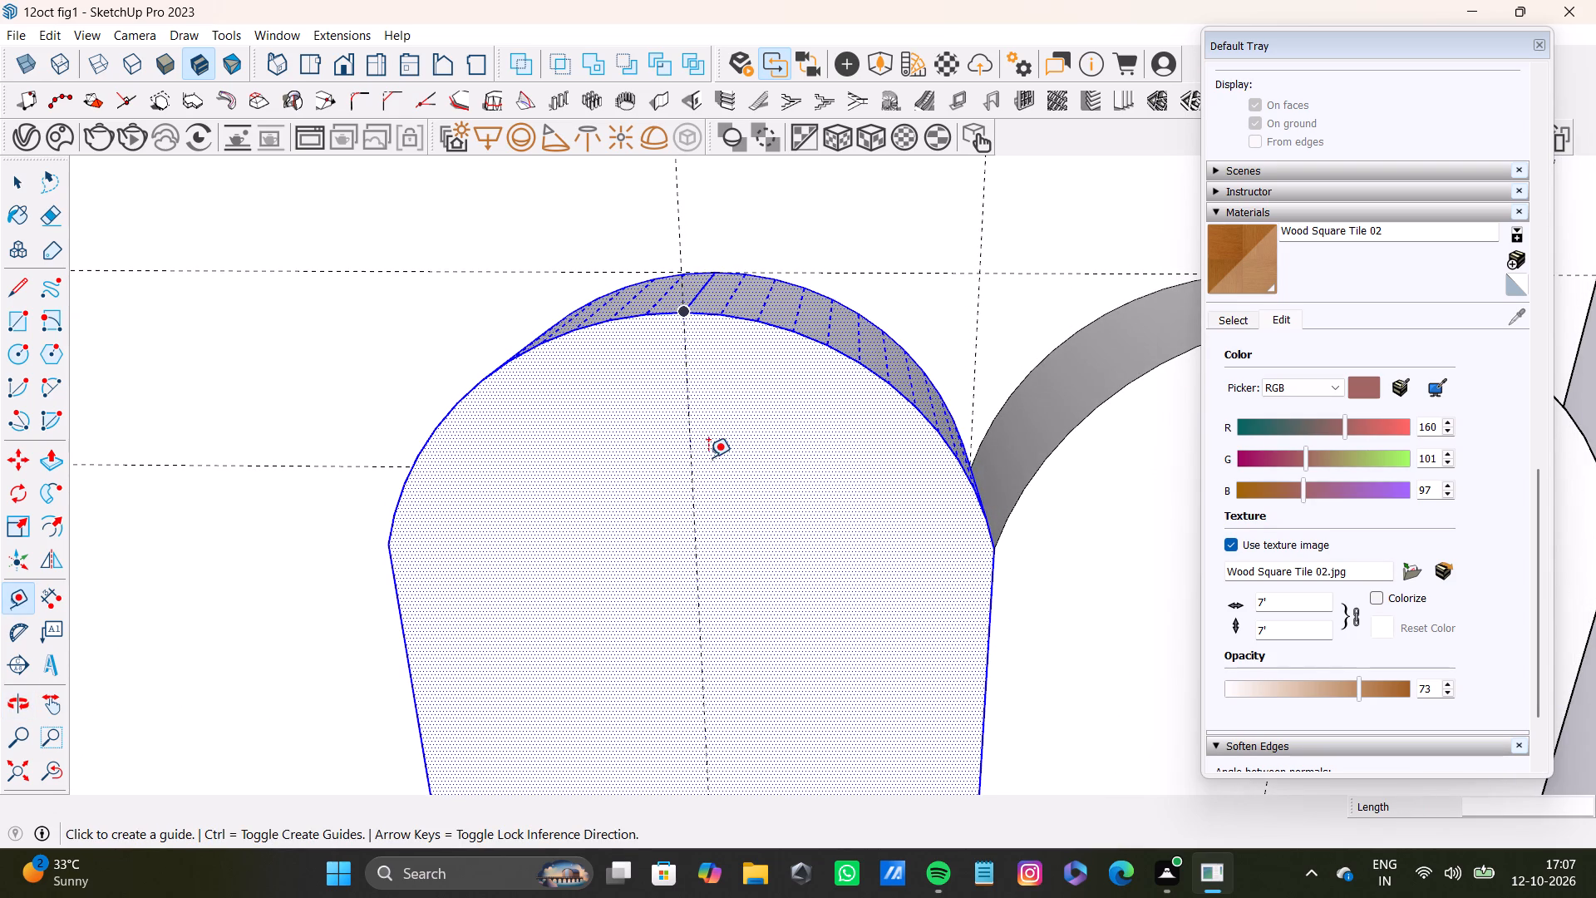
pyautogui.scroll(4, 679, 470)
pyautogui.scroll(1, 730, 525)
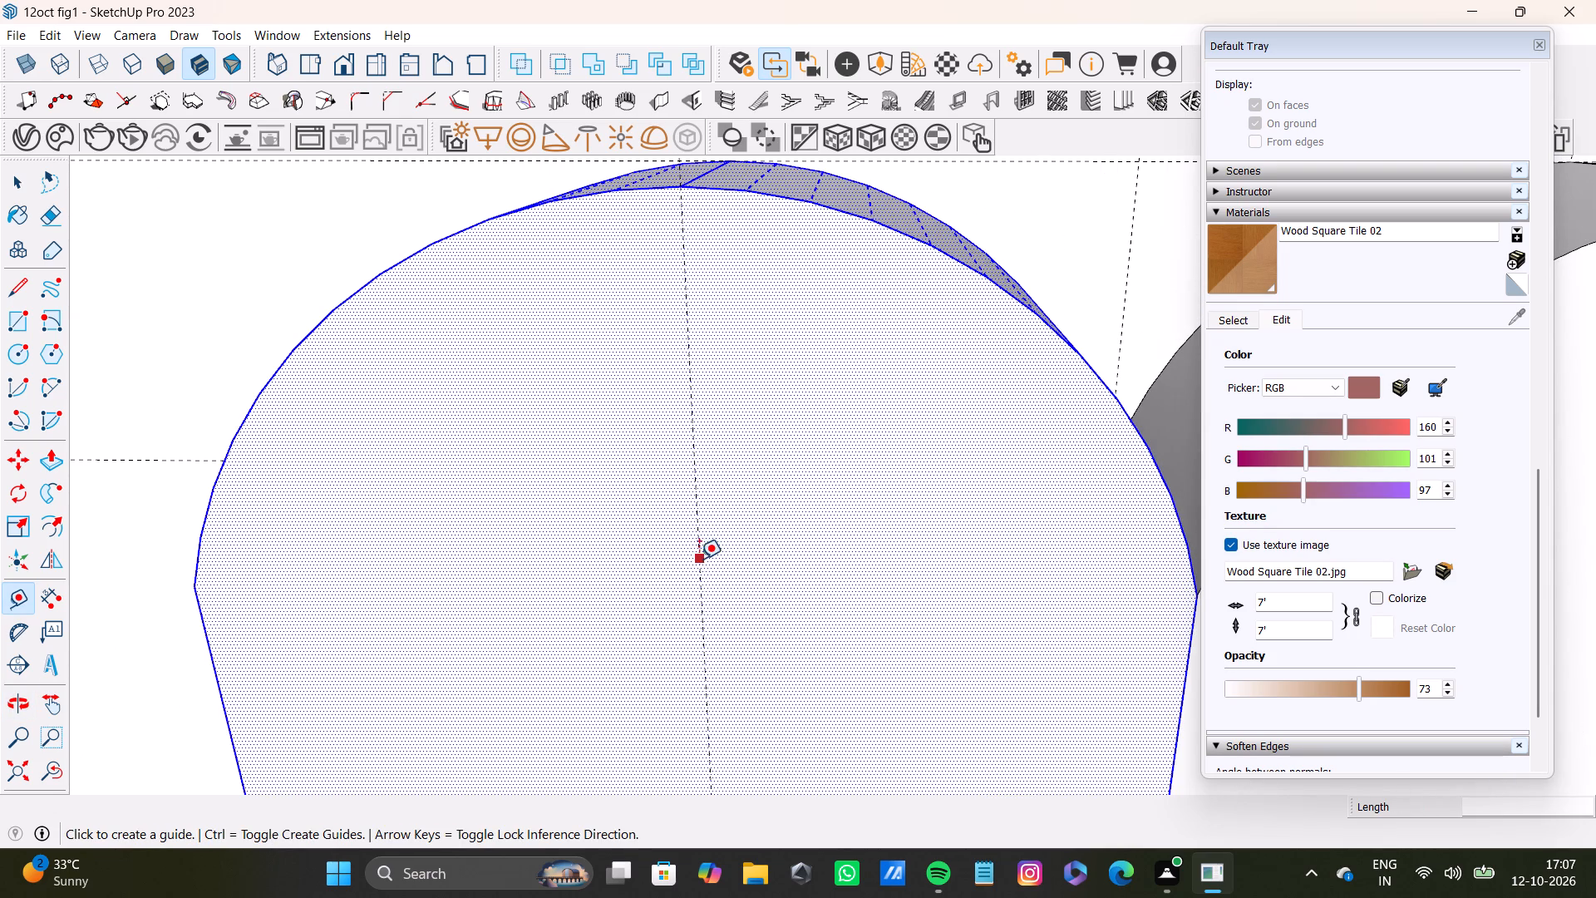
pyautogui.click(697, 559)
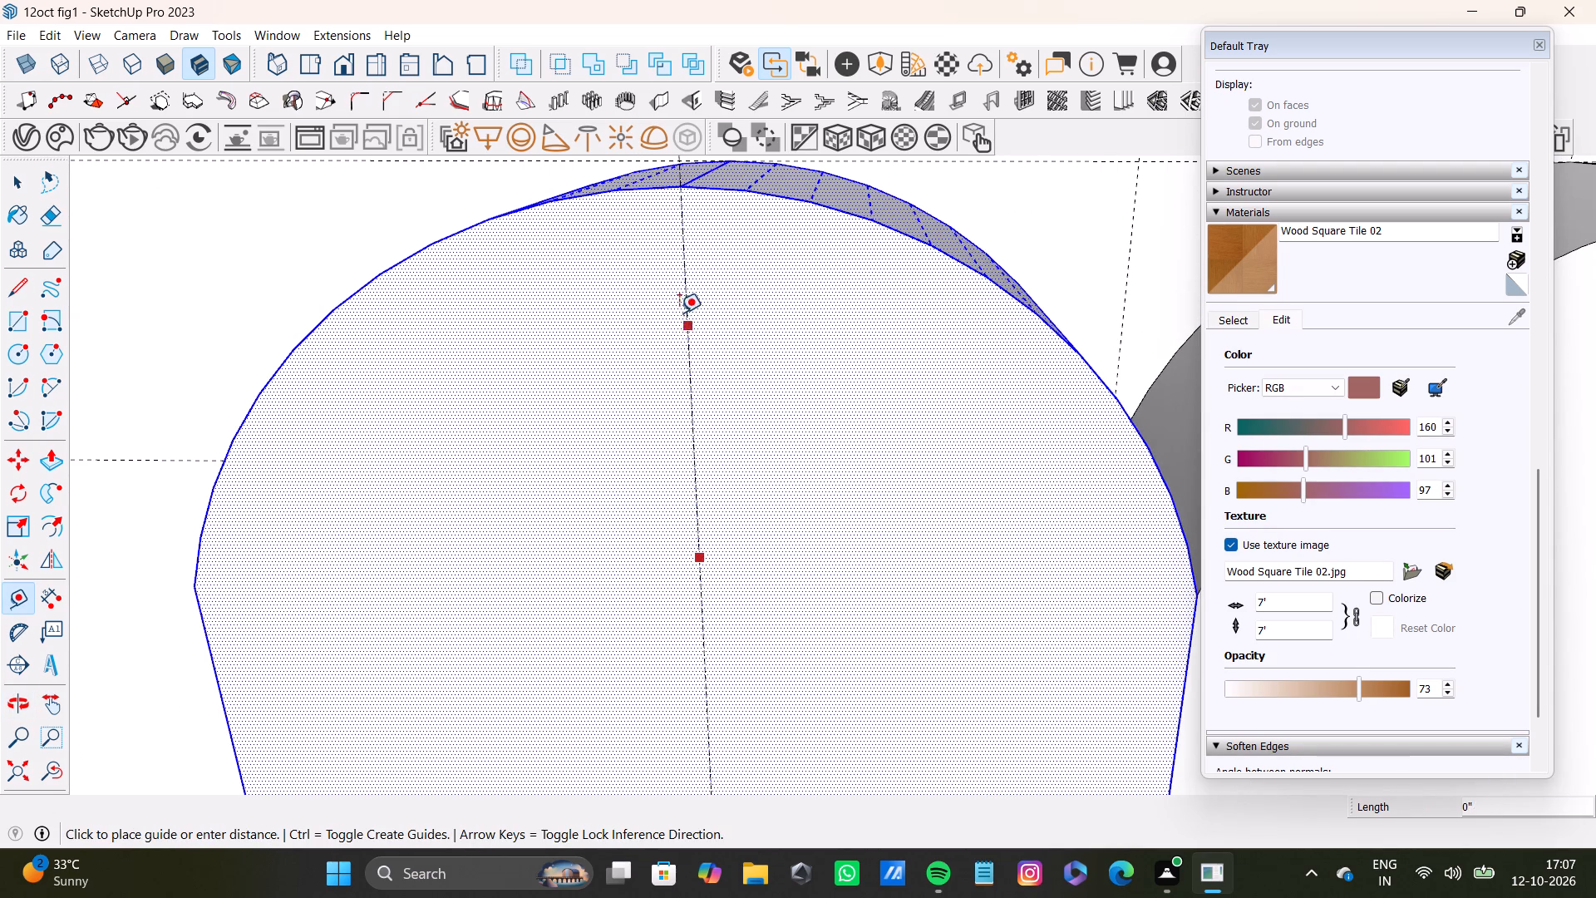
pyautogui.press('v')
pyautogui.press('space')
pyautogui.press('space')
# Draw a vertical line along the centre guide of the window-side arch, from its apex to the floor, splitting the front face in half.
pyautogui.scroll(-2, 676, 285)
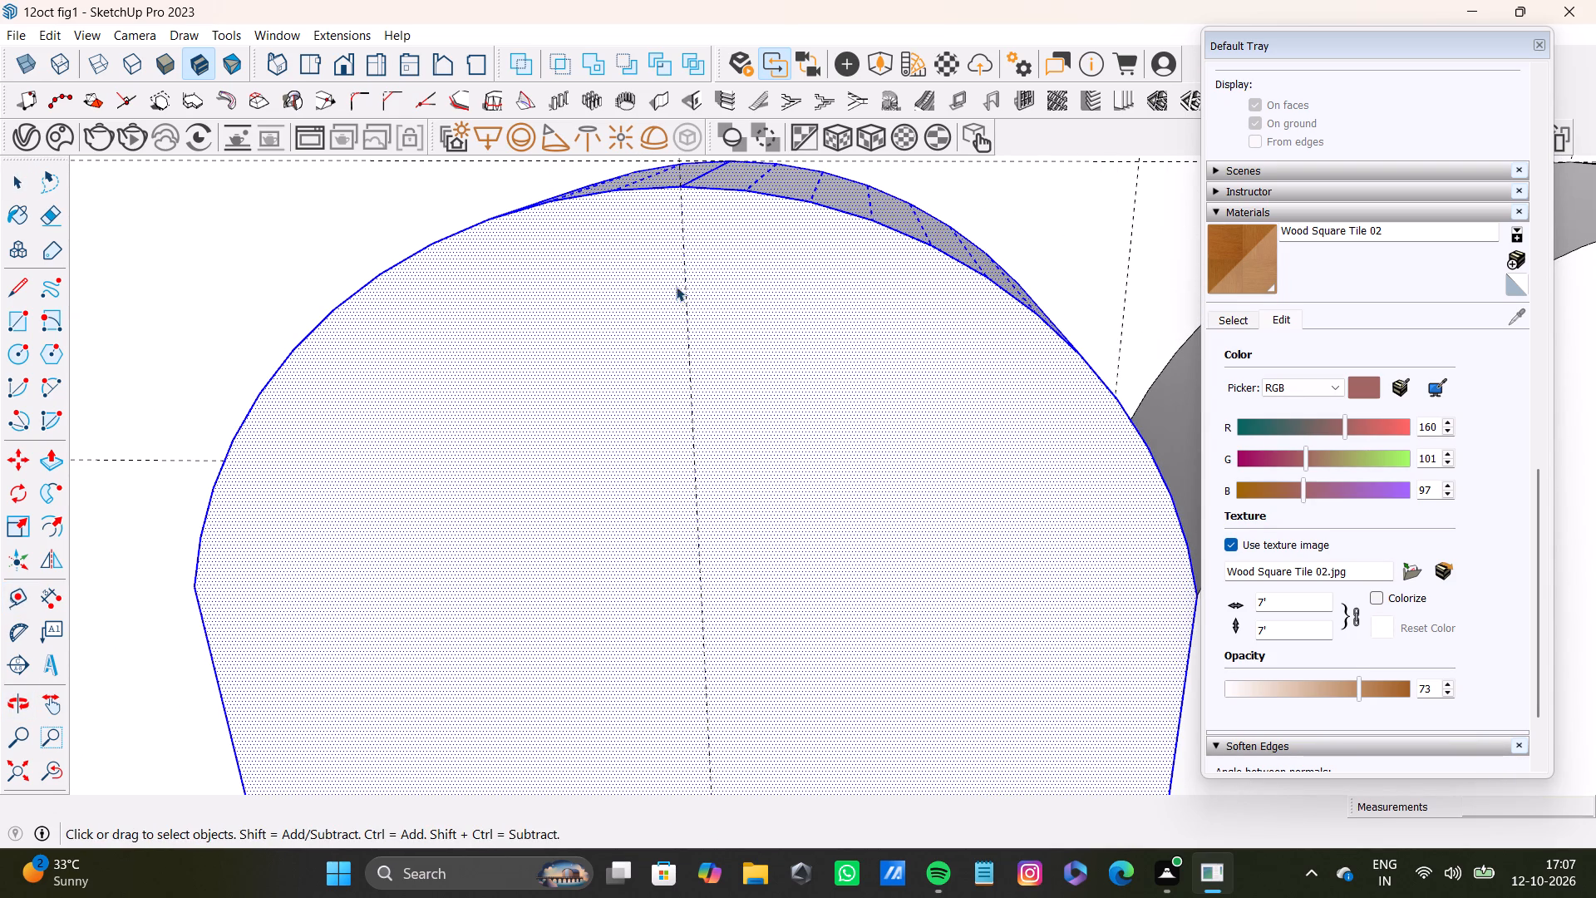
pyautogui.scroll(-6, 676, 286)
pyautogui.moveTo(697, 402); pyautogui.dragTo(809, 392, button='middle')
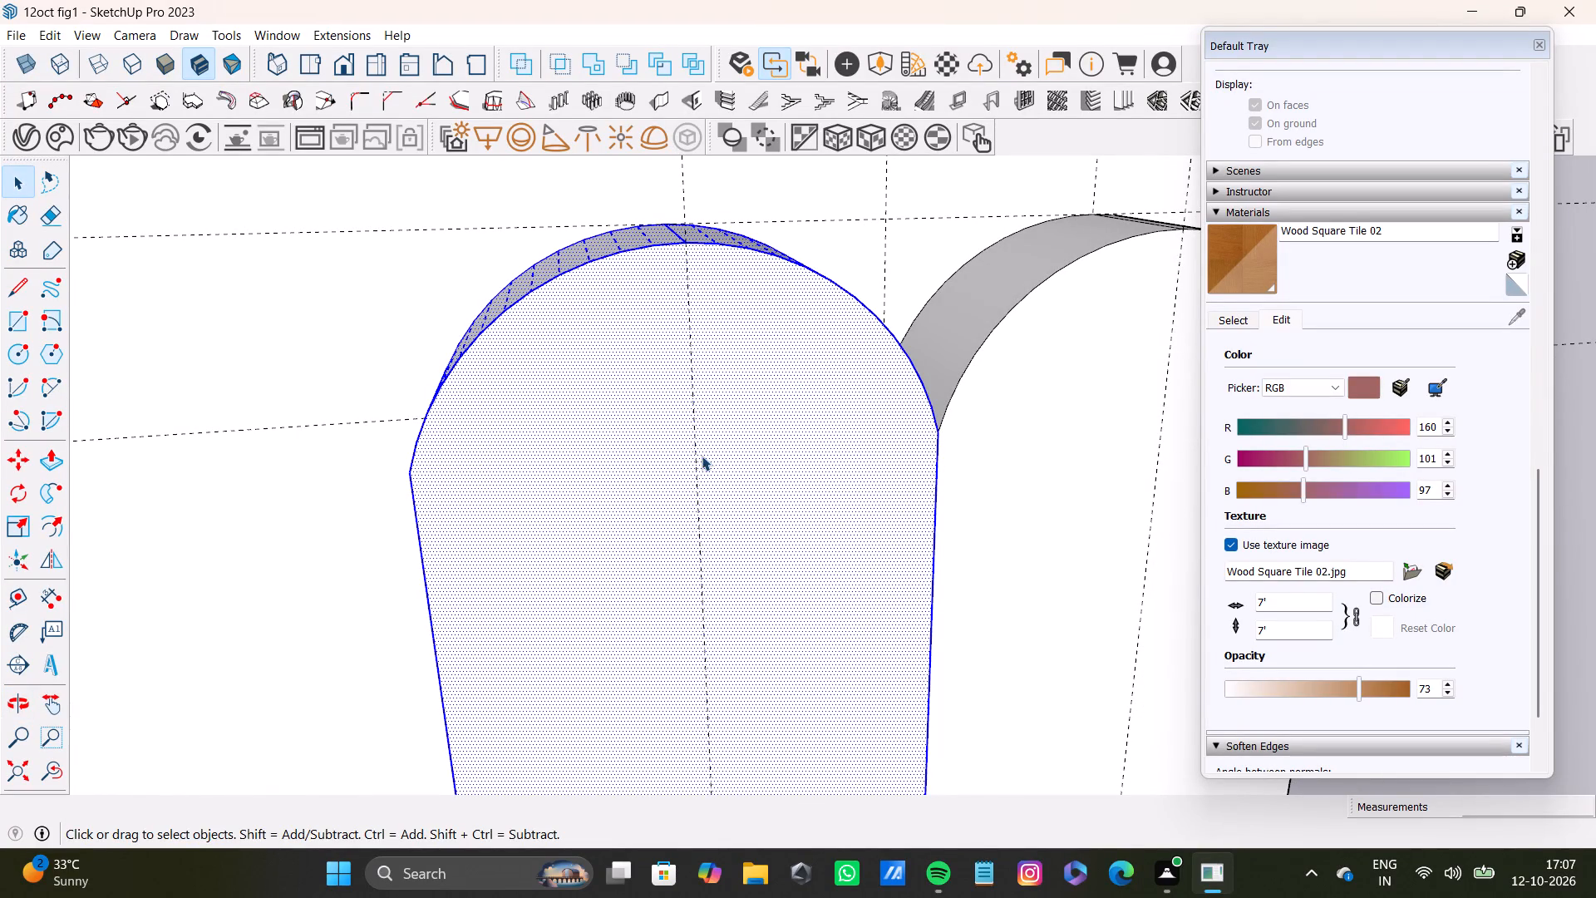
pyautogui.scroll(-4, 609, 461)
pyautogui.scroll(5, 598, 452)
pyautogui.press('space')
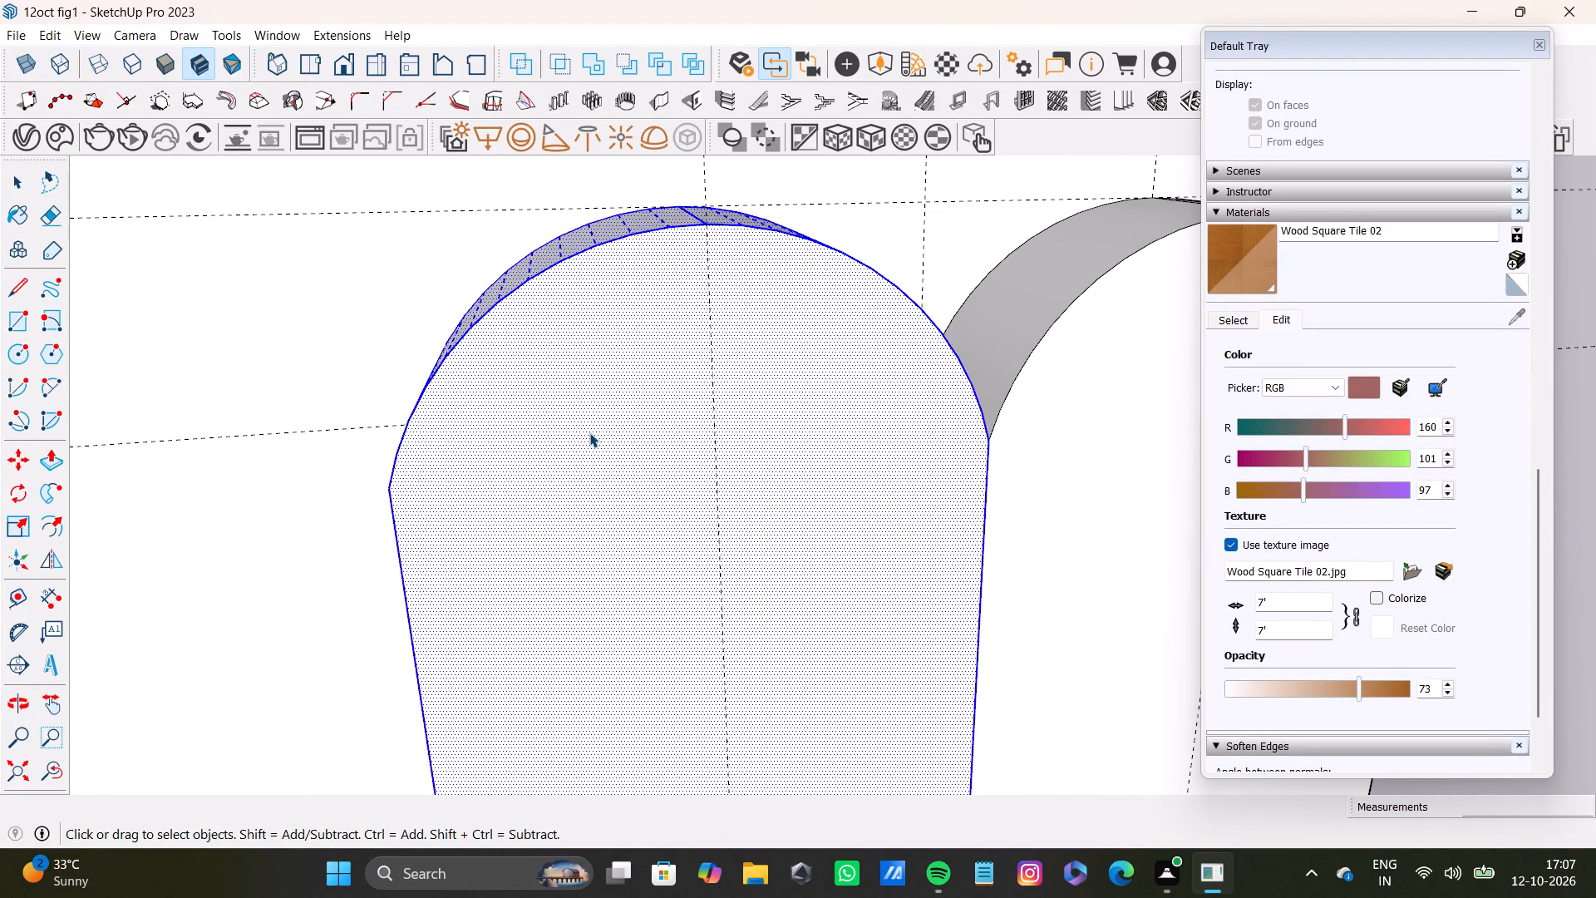
pyautogui.click(589, 432)
pyautogui.click(595, 446)
pyautogui.press('l')
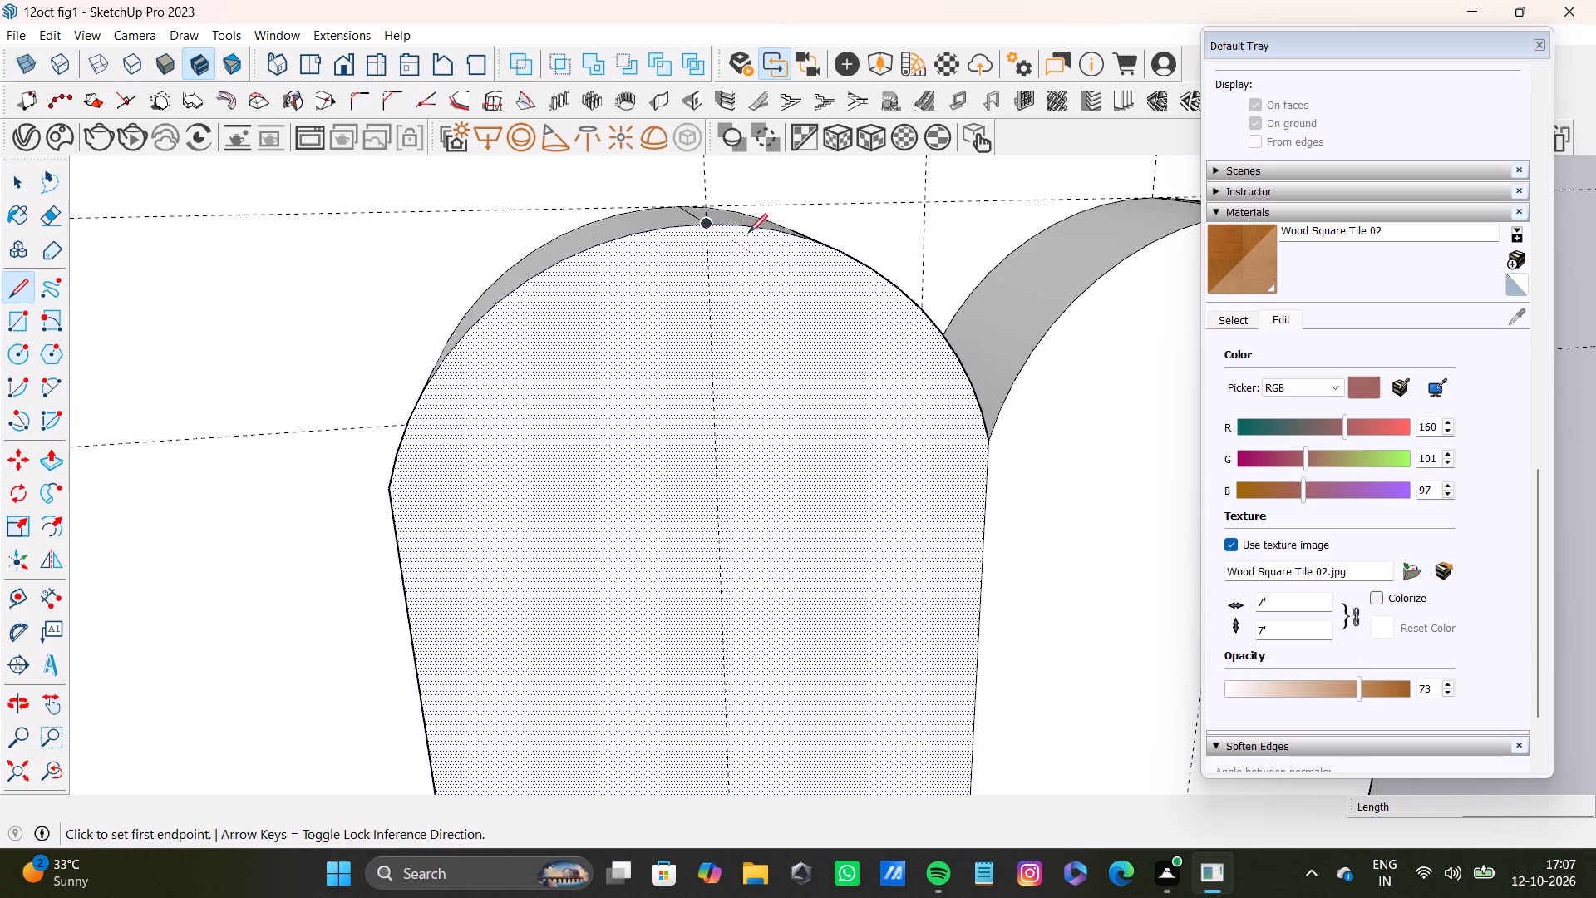
pyautogui.click(704, 227)
pyautogui.scroll(-2, 667, 489)
pyautogui.keyDown('shift'); pyautogui.moveTo(671, 500); pyautogui.dragTo(694, 234, button='middle'); pyautogui.keyUp('shift')
pyautogui.scroll(-3, 840, 550)
pyautogui.keyDown('shift'); pyautogui.moveTo(787, 591); pyautogui.dragTo(766, 304, button='middle'); pyautogui.keyUp('shift')
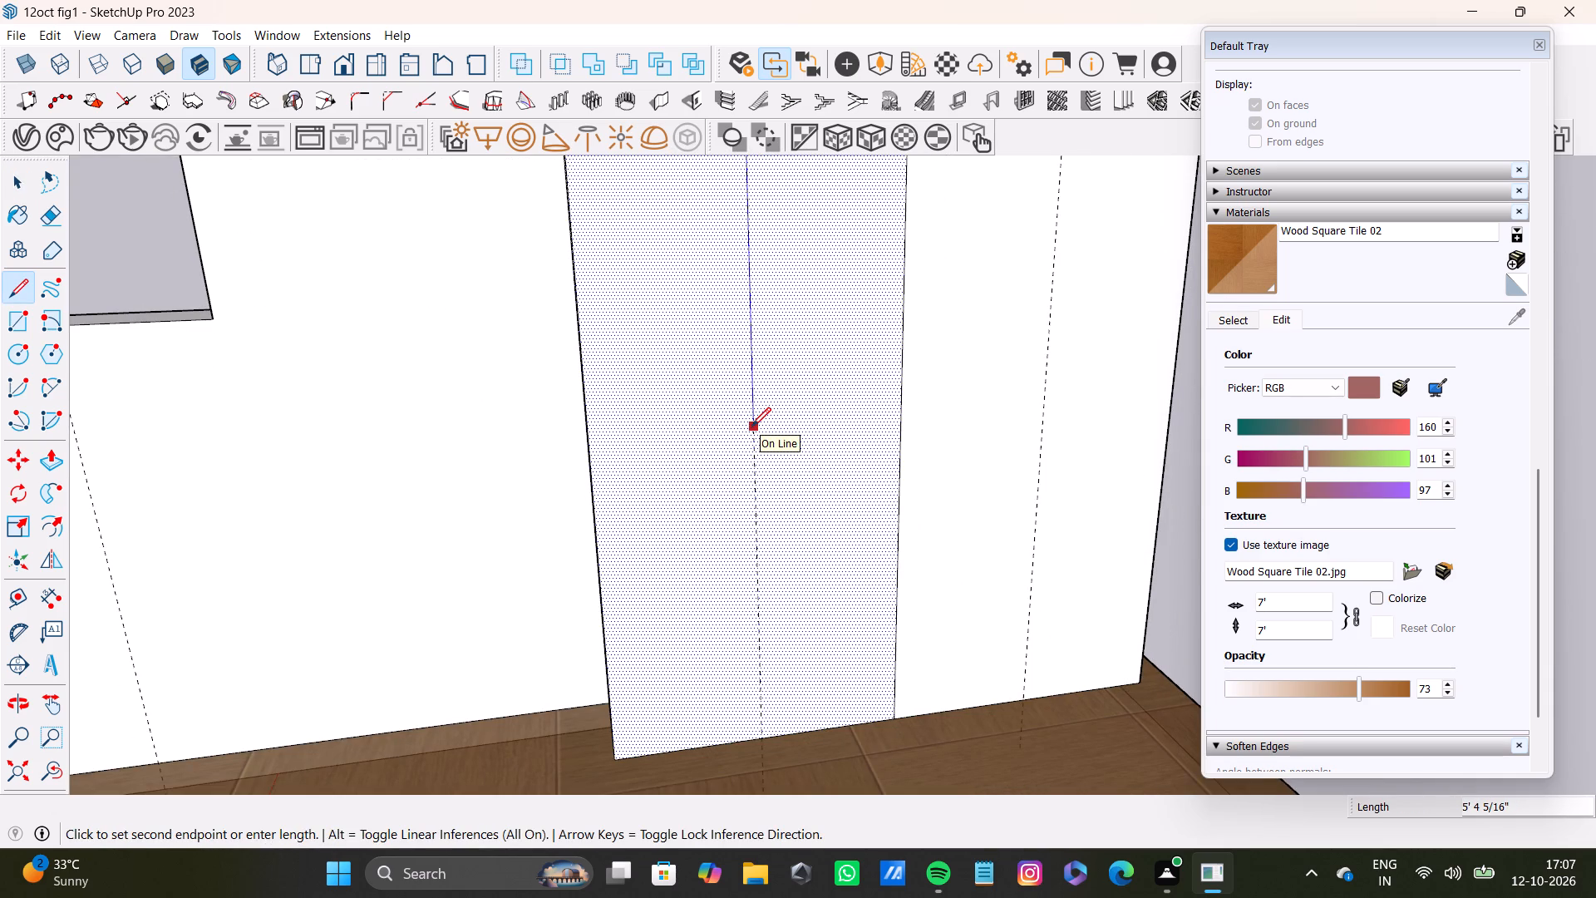
pyautogui.scroll(-3, 770, 414)
pyautogui.keyDown('shift'); pyautogui.moveTo(761, 441); pyautogui.dragTo(745, 278, button='middle'); pyautogui.keyUp('shift')
pyautogui.scroll(-3, 709, 417)
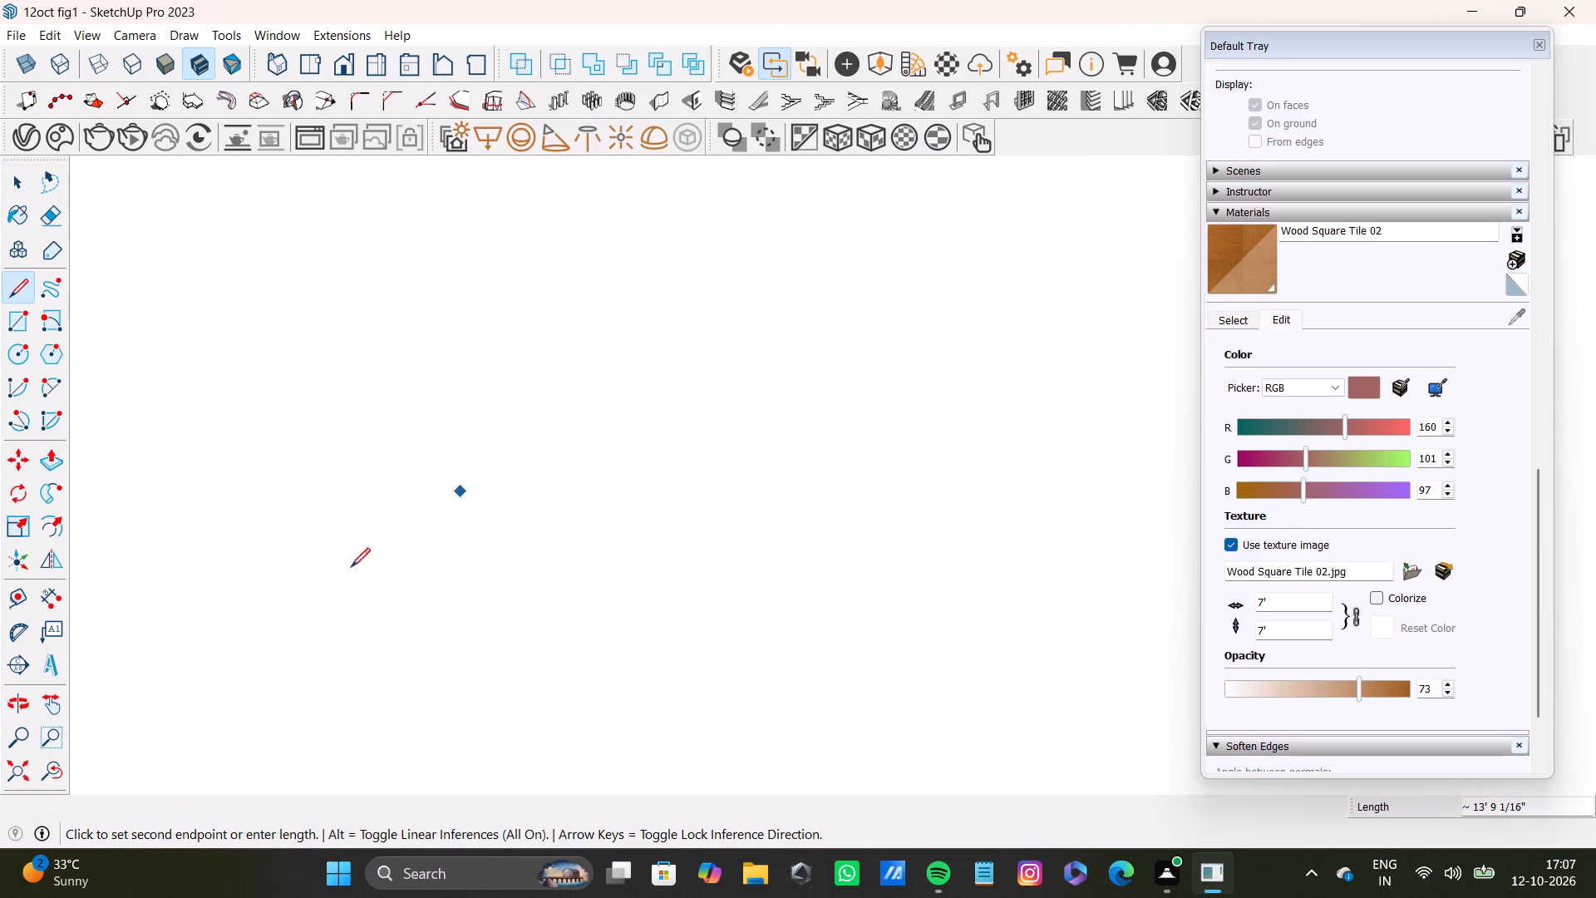
pyautogui.click(49, 777)
pyautogui.click(23, 770)
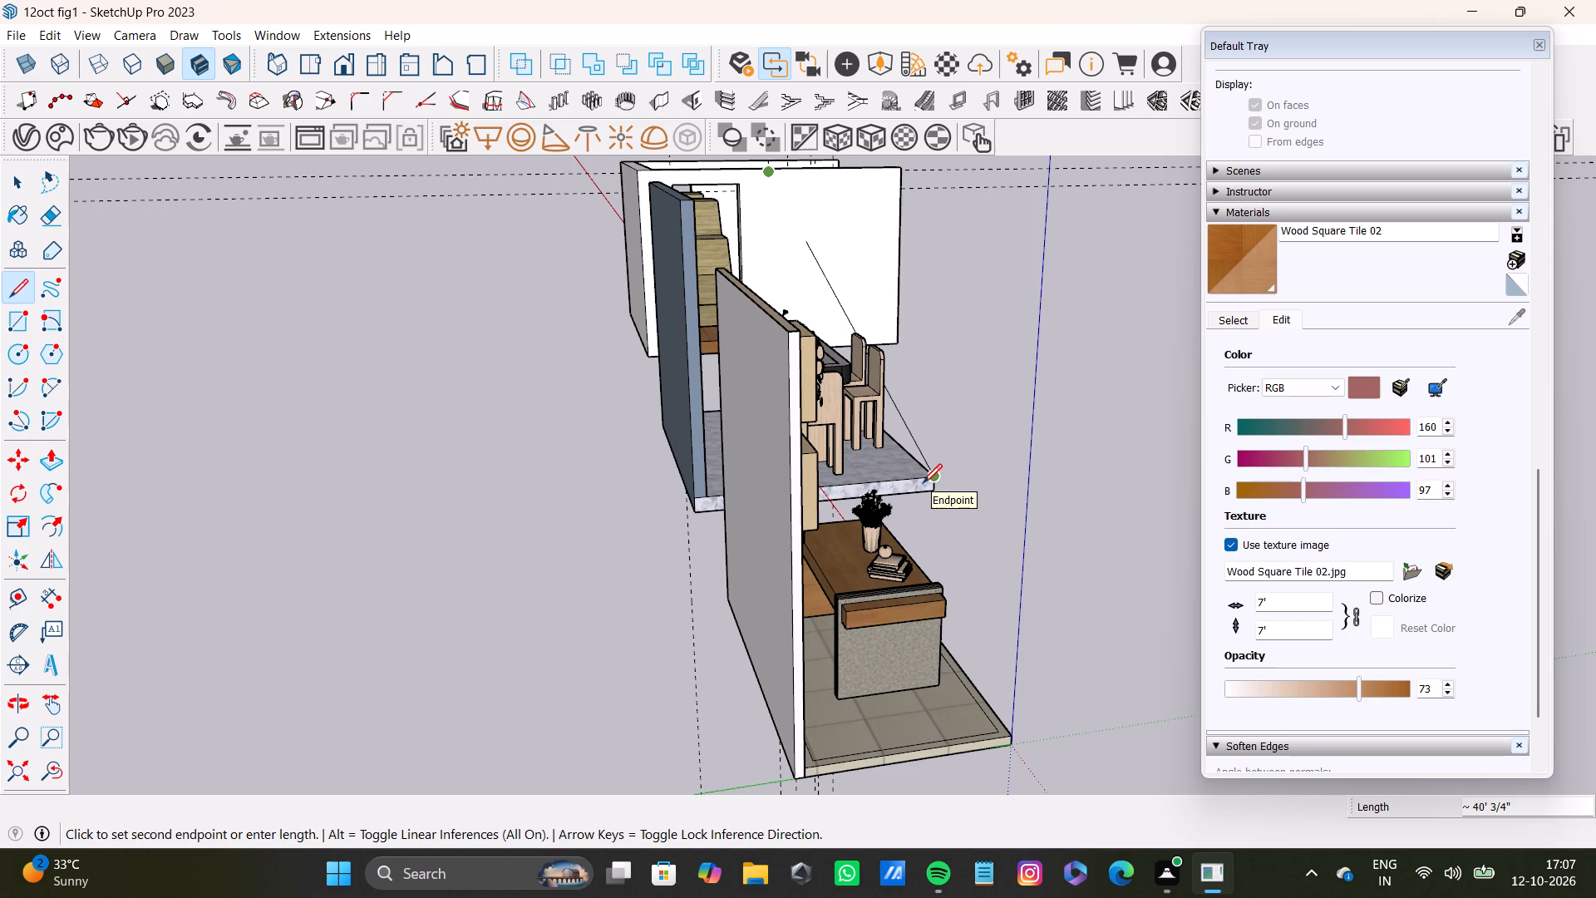
pyautogui.moveTo(924, 482); pyautogui.dragTo(659, 511, button='middle')
pyautogui.scroll(3, 952, 334)
pyautogui.keyDown('shift'); pyautogui.moveTo(960, 327); pyautogui.dragTo(510, 644, button='middle'); pyautogui.keyUp('shift')
pyautogui.scroll(3, 598, 579)
pyautogui.moveTo(598, 579); pyautogui.dragTo(557, 710, button='middle')
pyautogui.scroll(6, 824, 471)
pyautogui.click(748, 493)
# Draw a vertical centre line about 9' 3 11/16" long on the original arch's front face, from its apex to the floor.
pyautogui.scroll(-5, 808, 475)
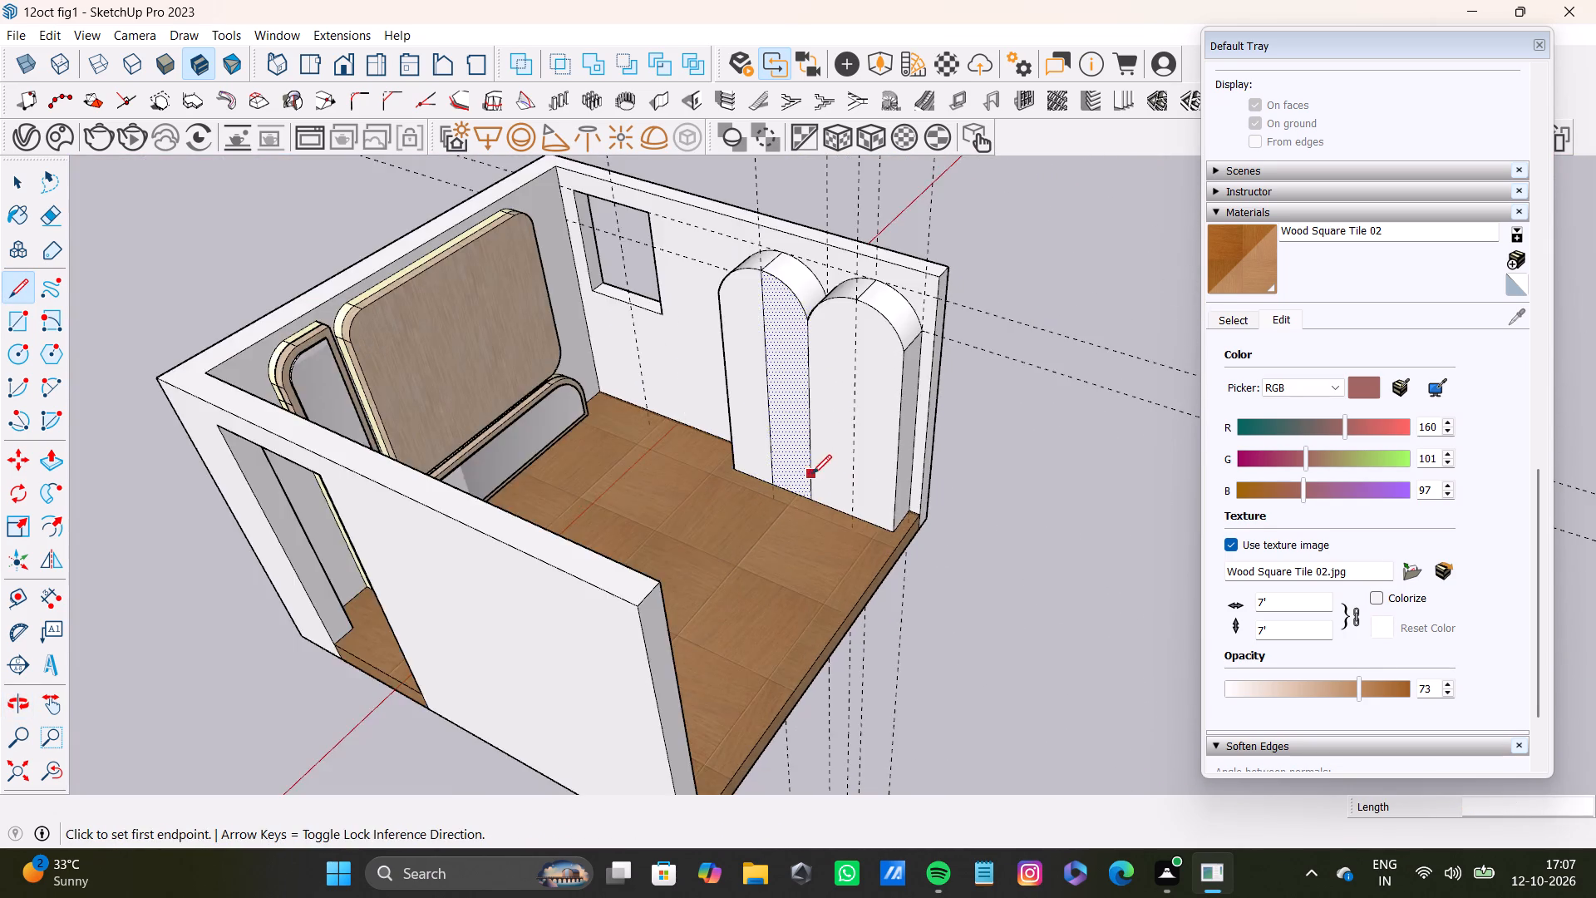
pyautogui.keyDown('shift'); pyautogui.moveTo(812, 474); pyautogui.dragTo(887, 535, button='middle'); pyautogui.keyUp('shift')
pyautogui.scroll(4, 868, 461)
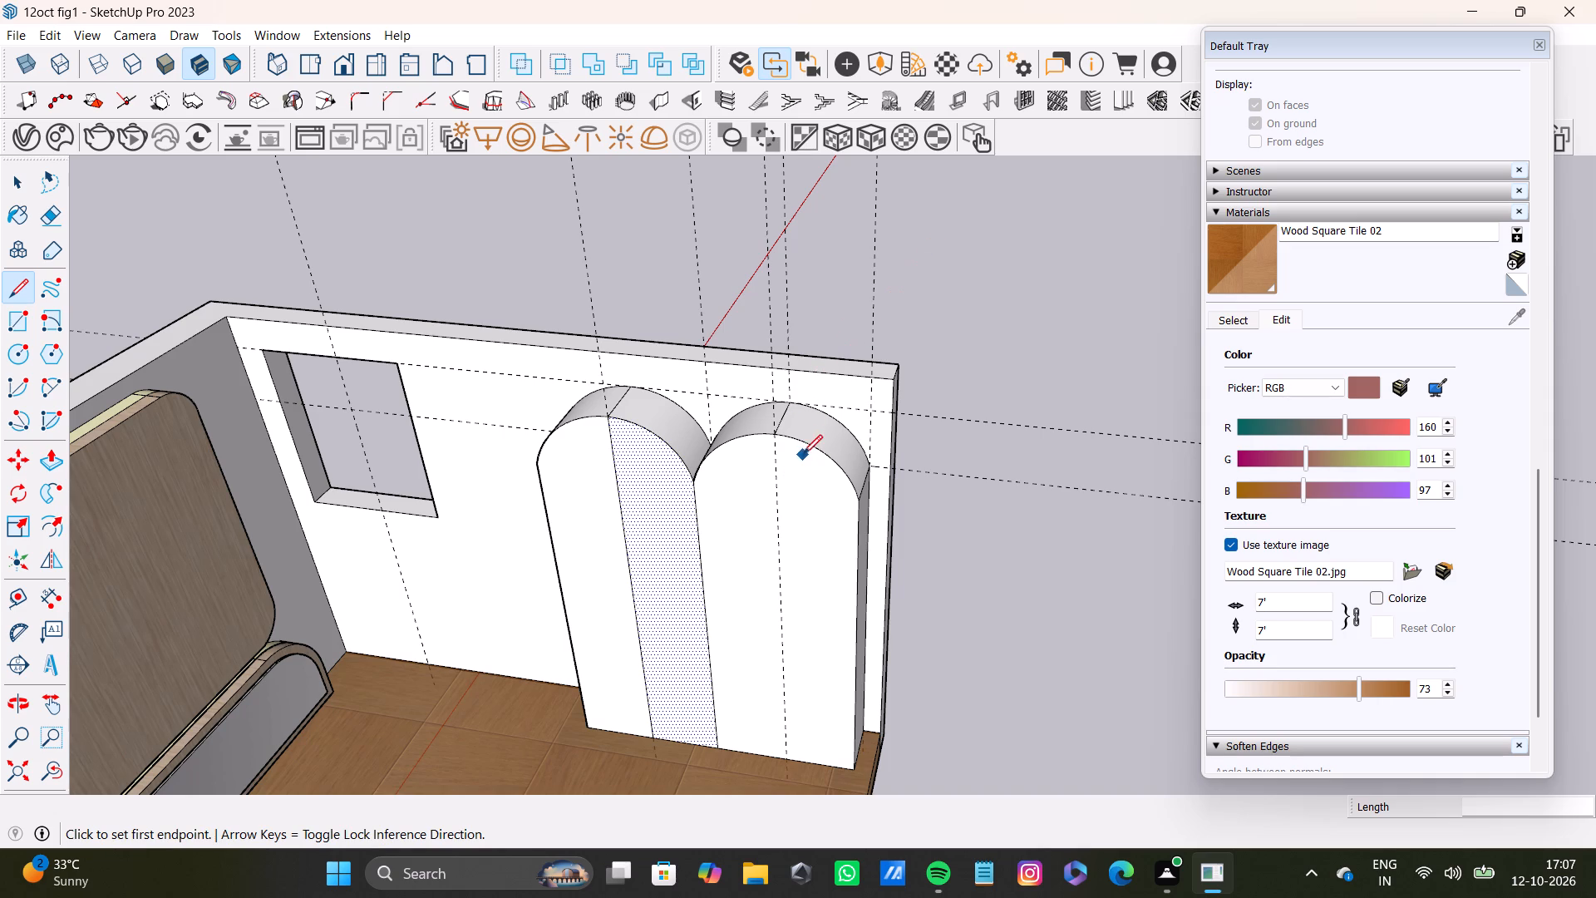
pyautogui.click(772, 433)
pyautogui.click(792, 759)
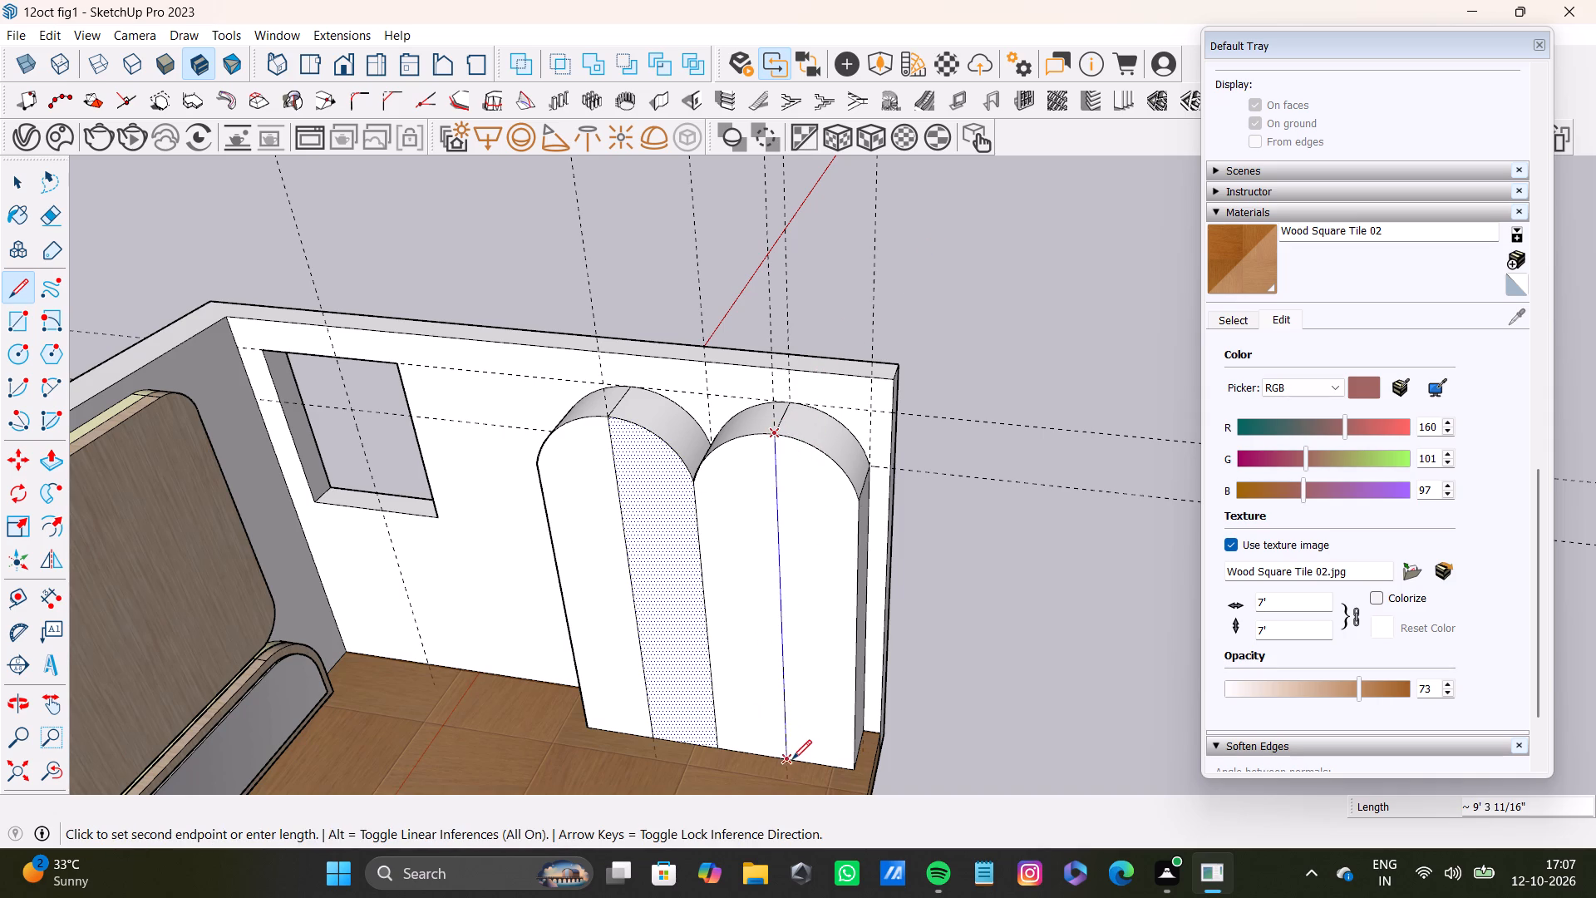
# Offset the outline of the window-side half of the window-side arch's front face inward to form a narrow border.
pyautogui.press('space')
pyautogui.click(603, 610)
pyautogui.press('f')
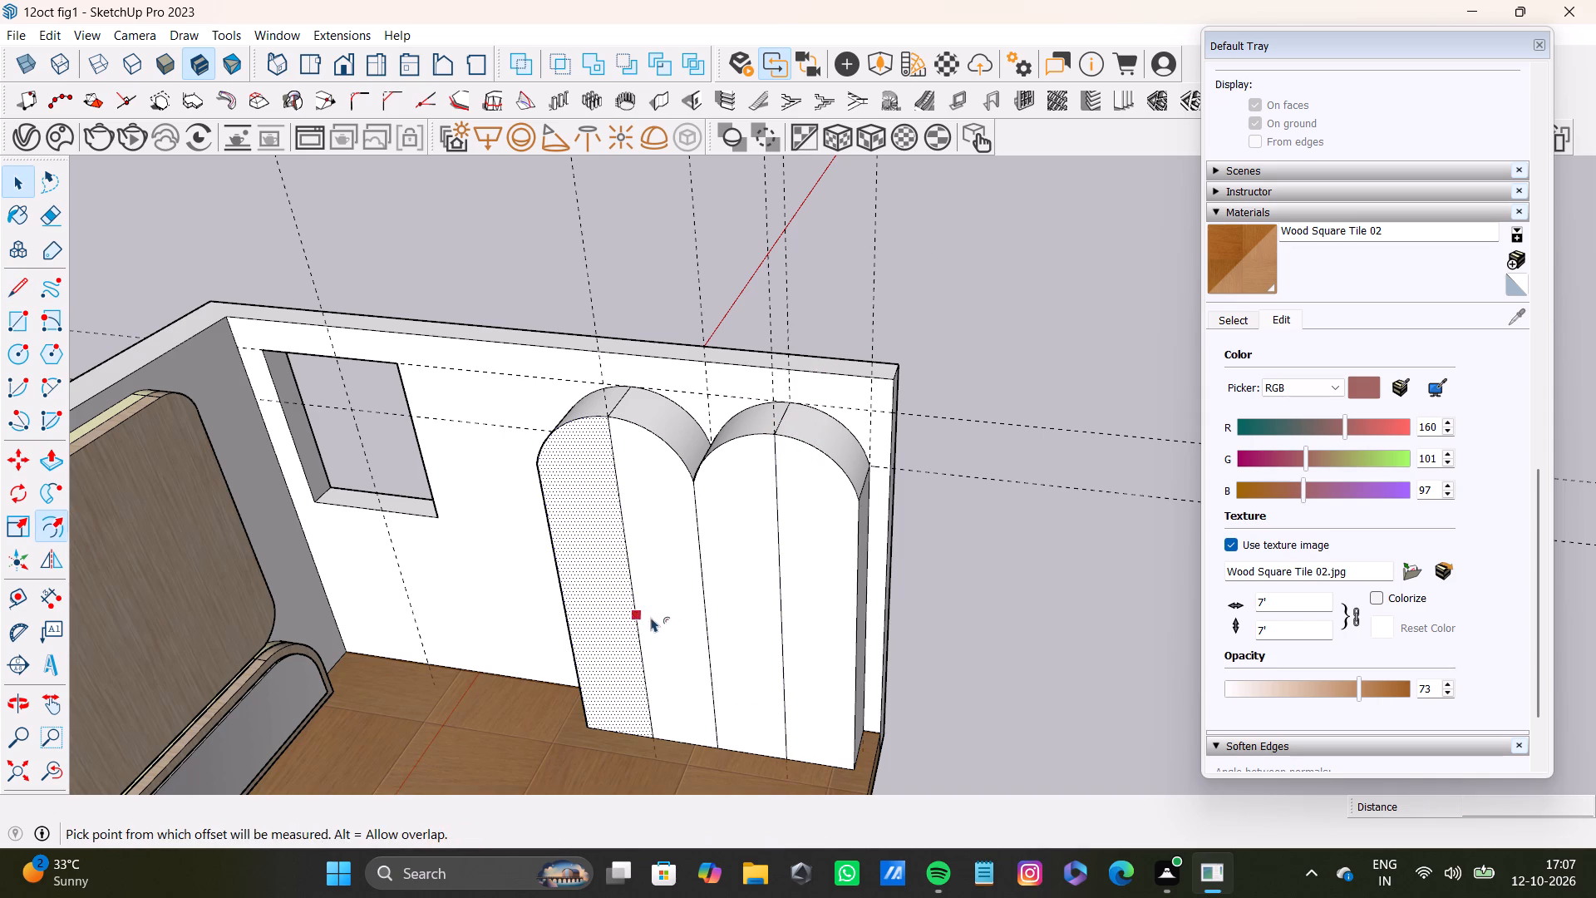
pyautogui.moveTo(602, 597); pyautogui.dragTo(628, 606)
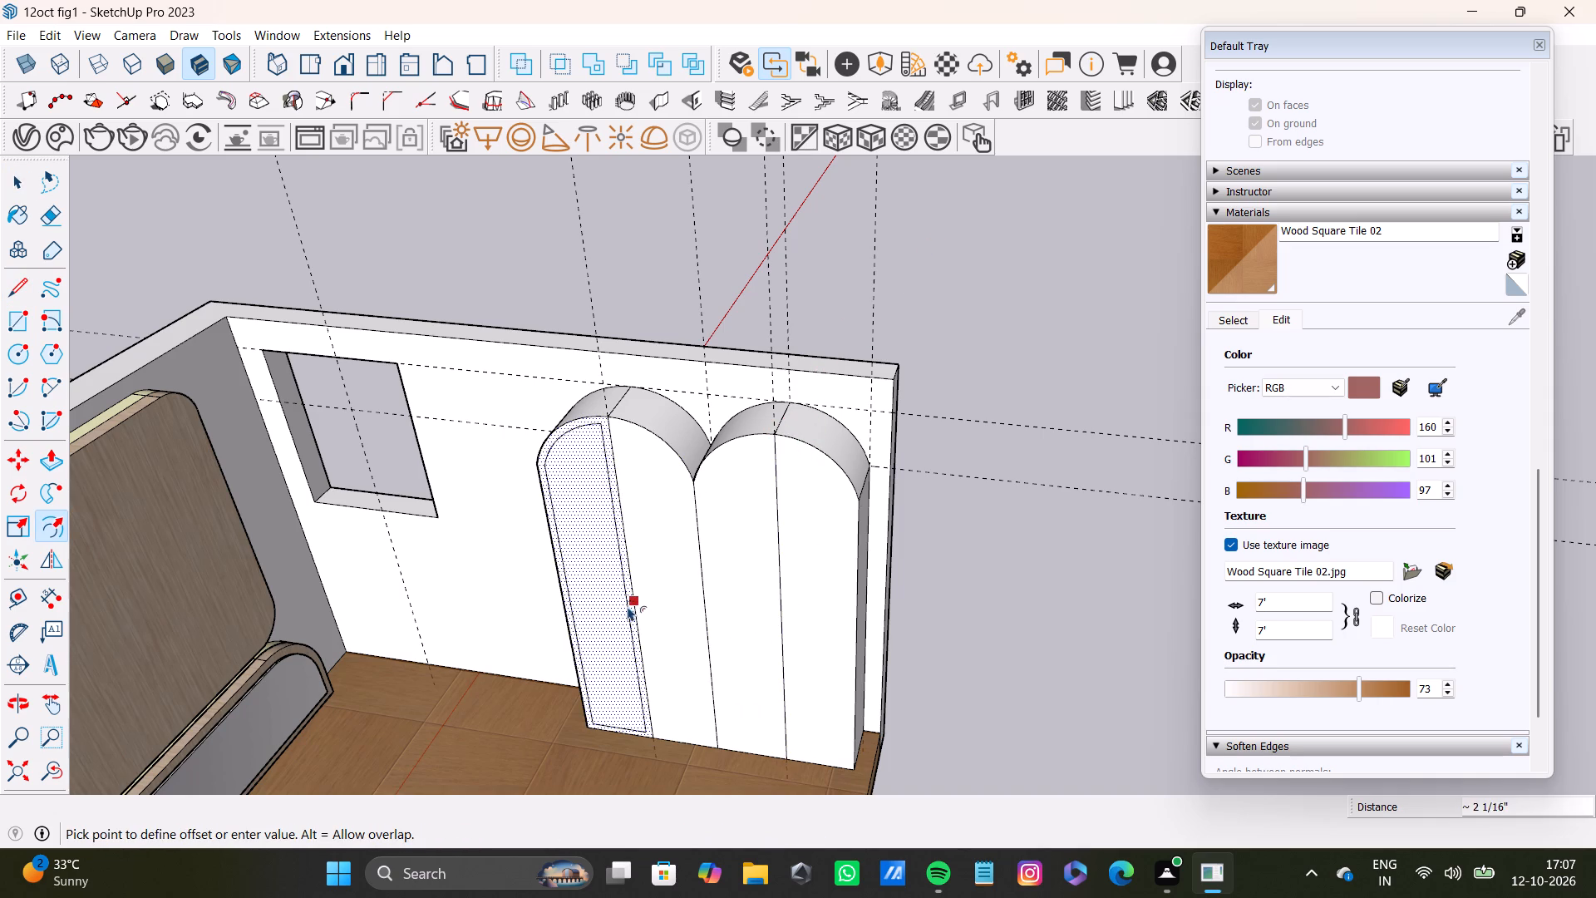
pyautogui.moveTo(628, 606); pyautogui.dragTo(622, 606)
# Offset the outline of the other half of the window-side arch's front inward by about 2 9/16" to form a matching border.
pyautogui.press('space')
pyautogui.click(655, 590)
pyautogui.press('f')
pyautogui.moveTo(655, 589); pyautogui.dragTo(656, 588)
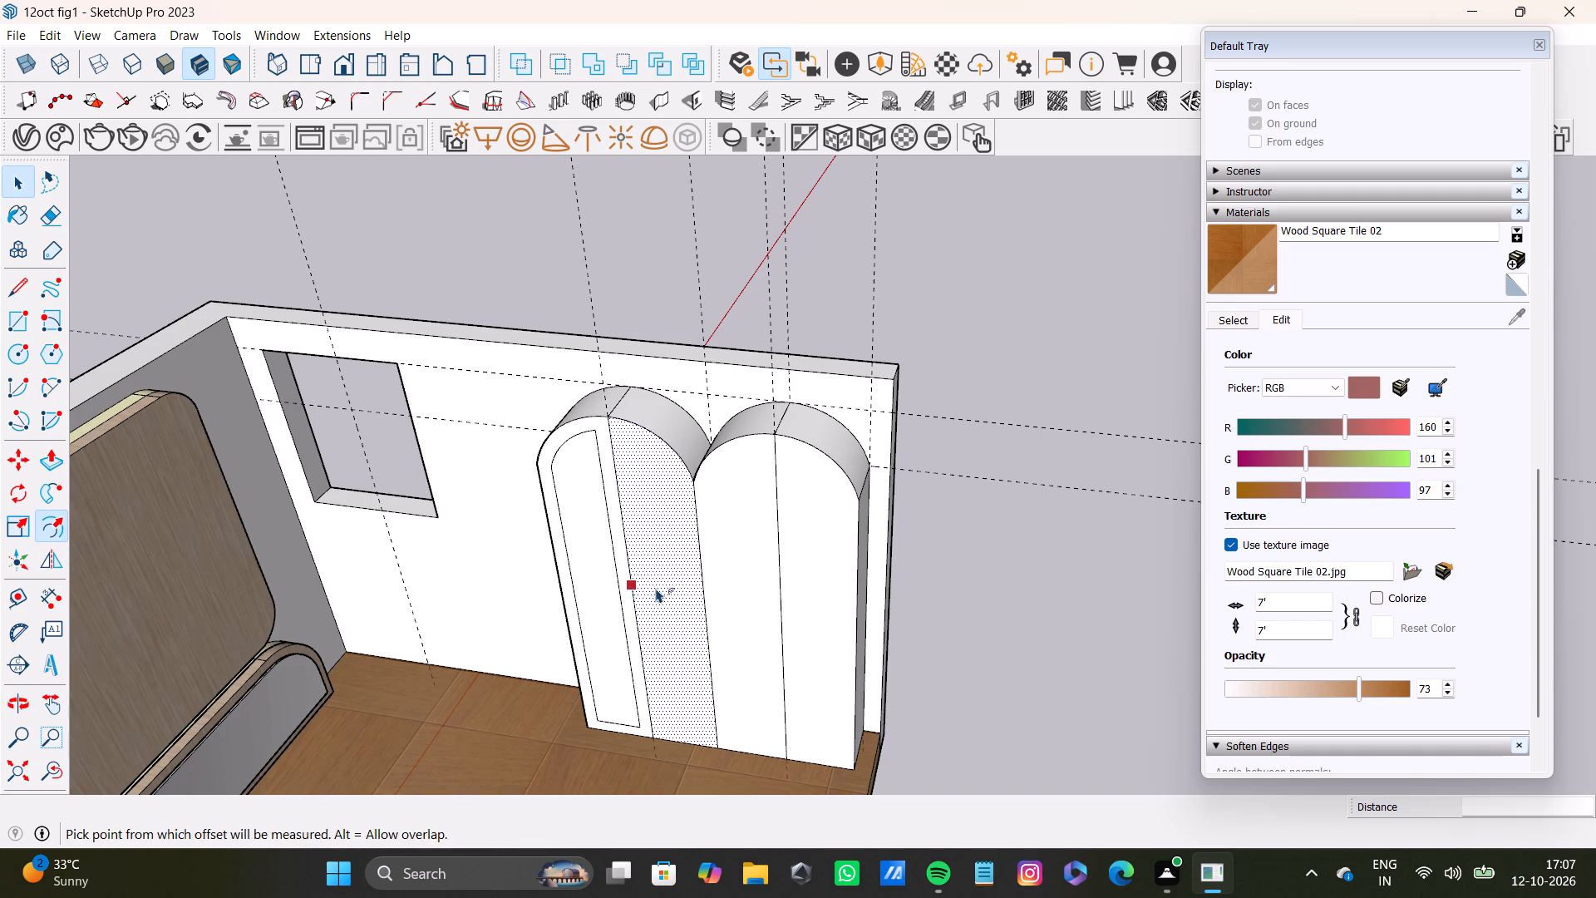
pyautogui.moveTo(656, 588); pyautogui.dragTo(642, 595)
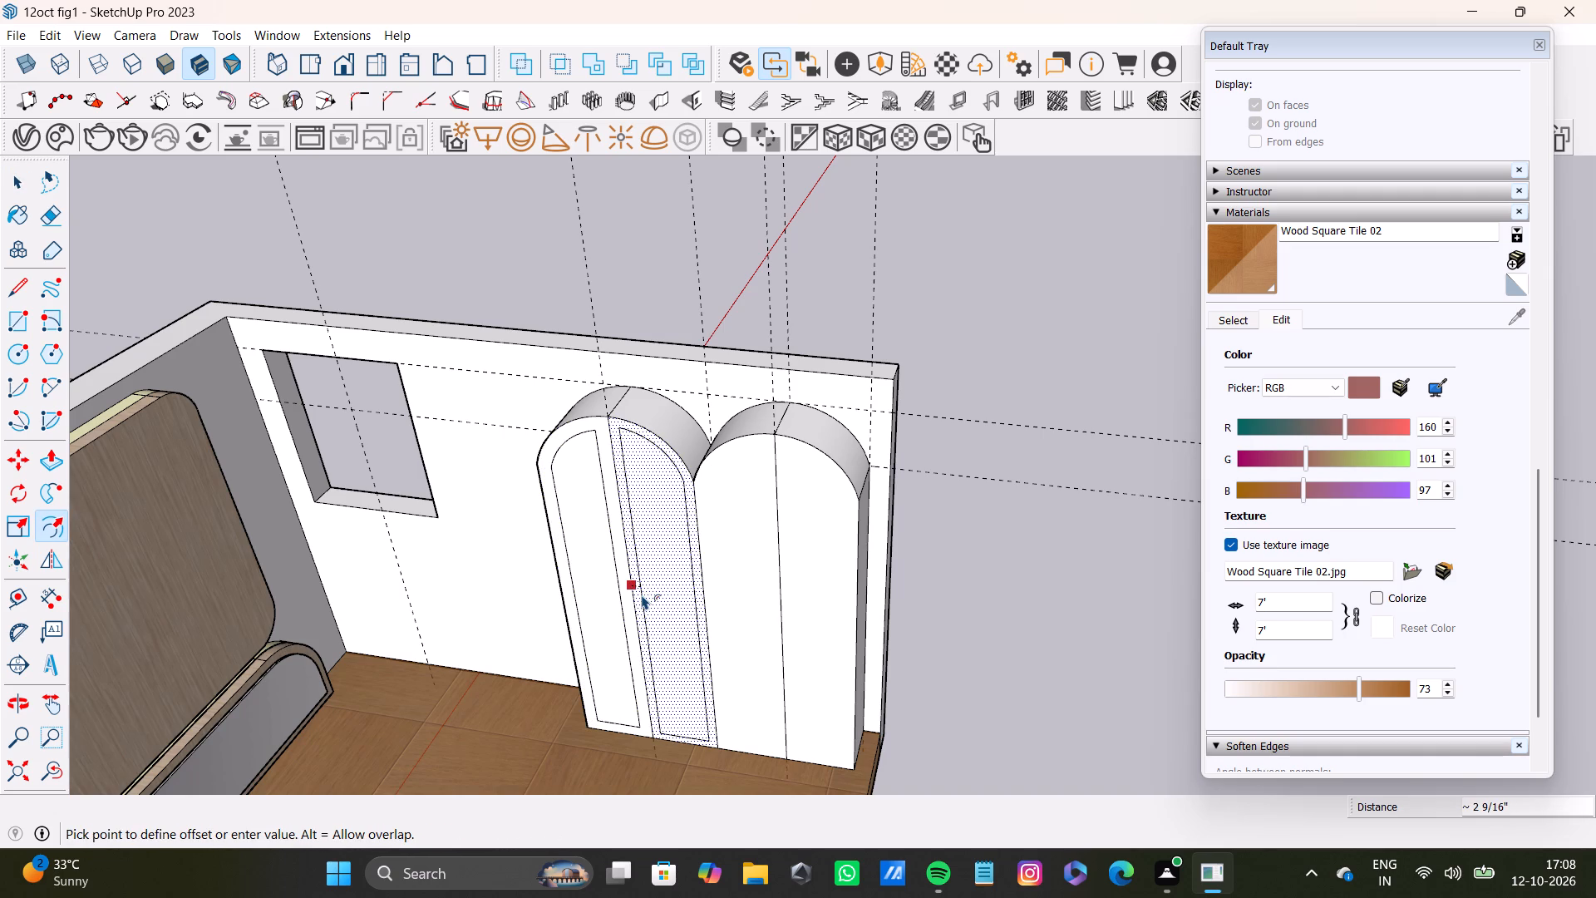
pyautogui.moveTo(642, 595); pyautogui.dragTo(643, 595)
# Offset the outline of the original arch's window-side front half inward by about 4" to form a border.
pyautogui.scroll(-4, 638, 595)
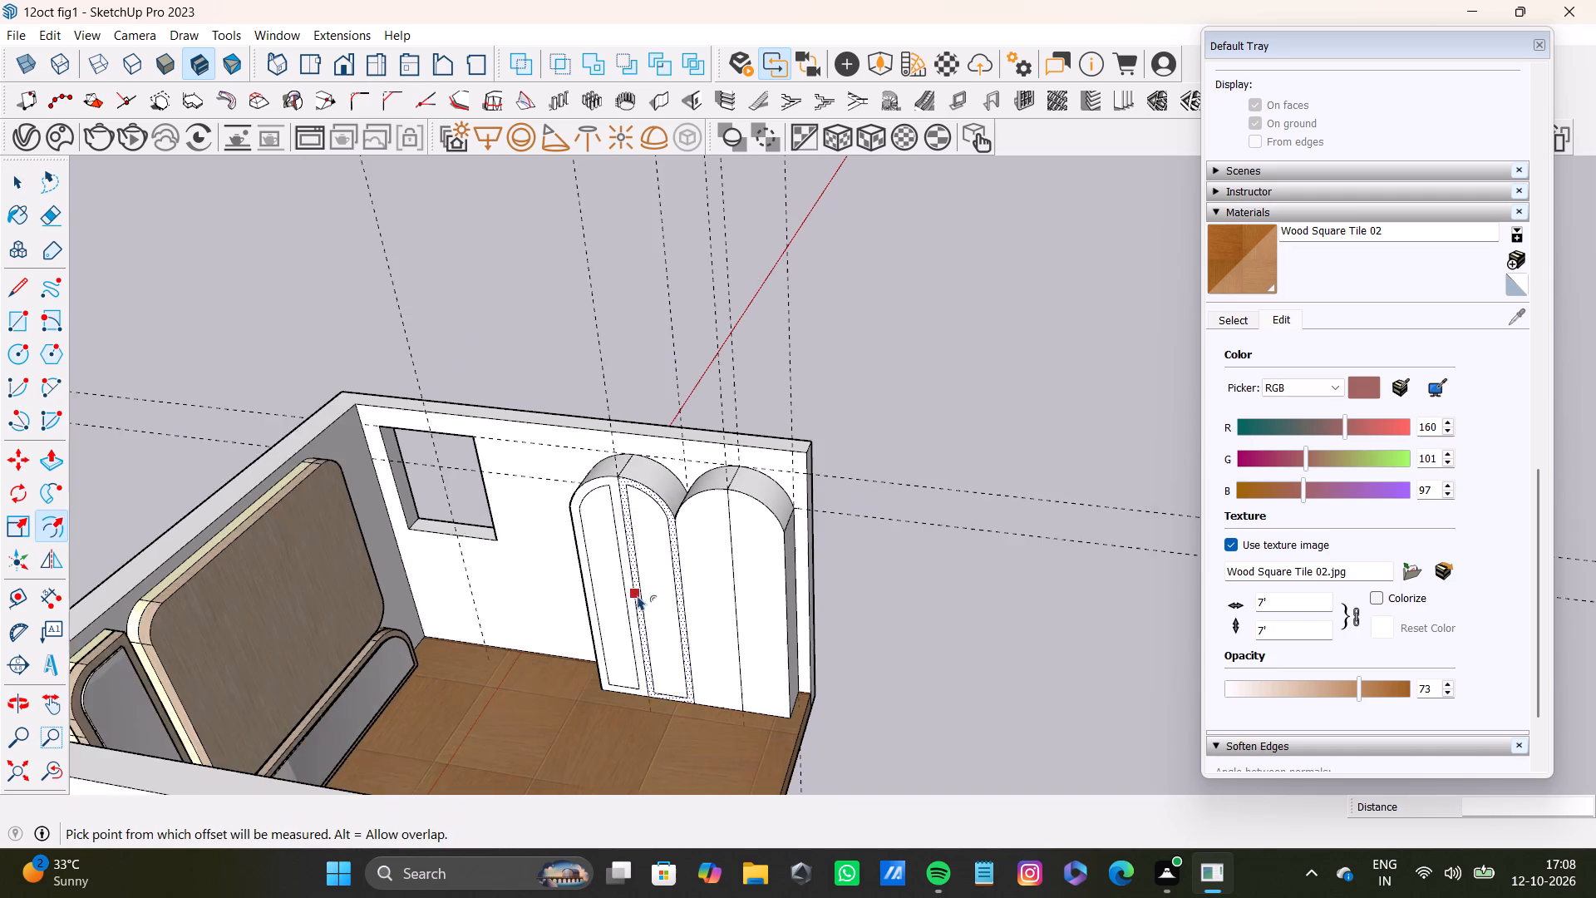
pyautogui.scroll(-2, 638, 595)
pyautogui.moveTo(638, 598); pyautogui.dragTo(722, 600, button='middle')
pyautogui.press('space')
pyautogui.scroll(4, 703, 600)
pyautogui.click(703, 600)
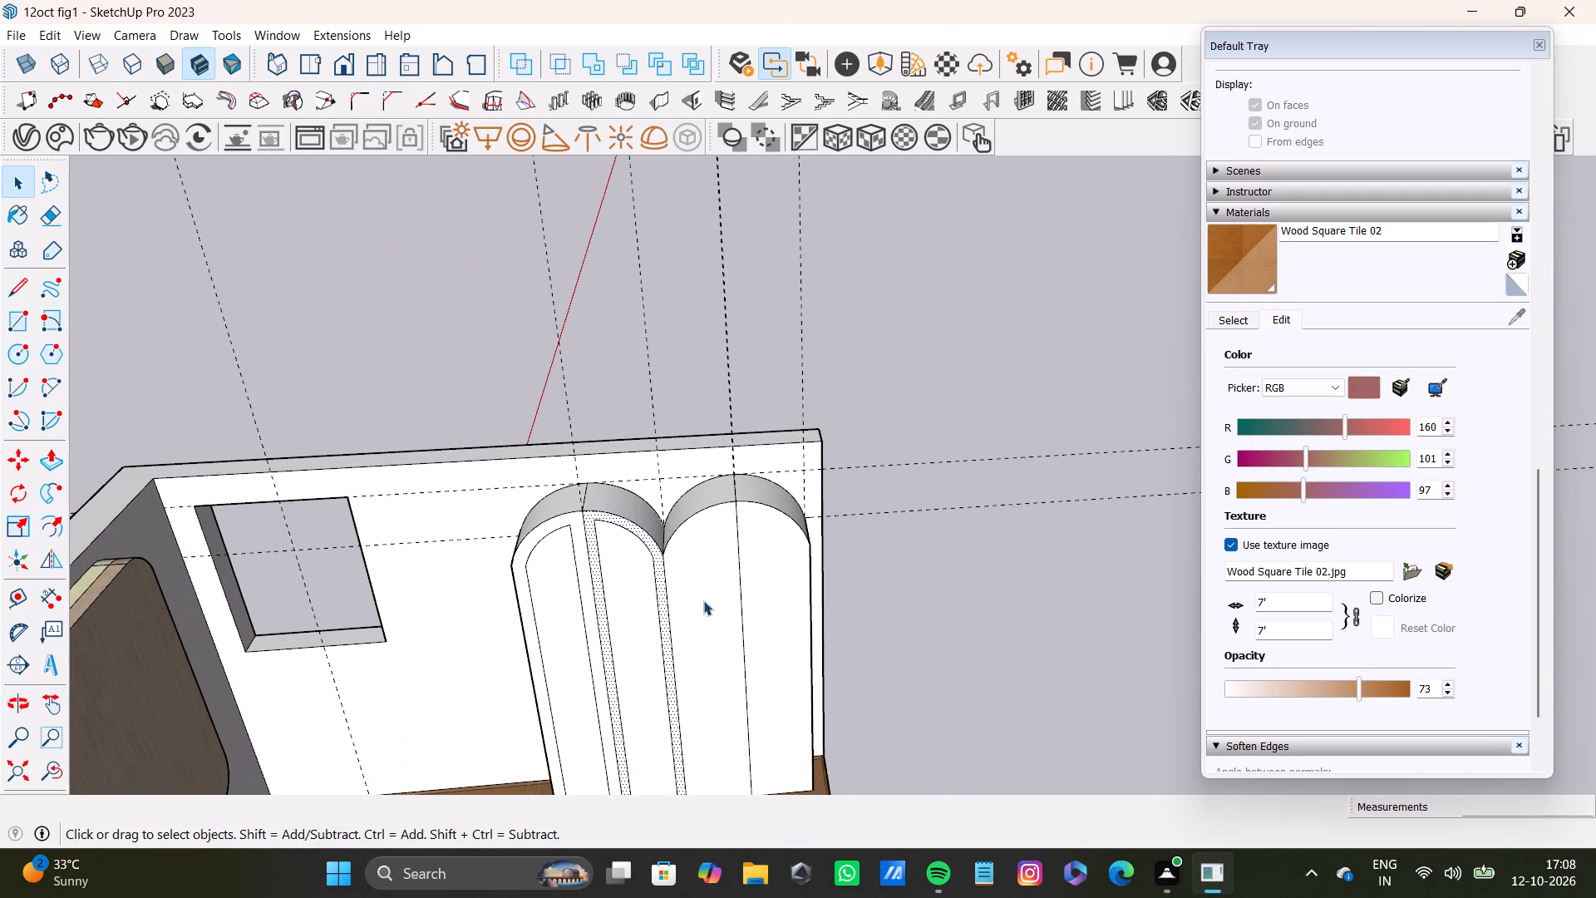
pyautogui.press('f')
pyautogui.moveTo(703, 600); pyautogui.dragTo(681, 612)
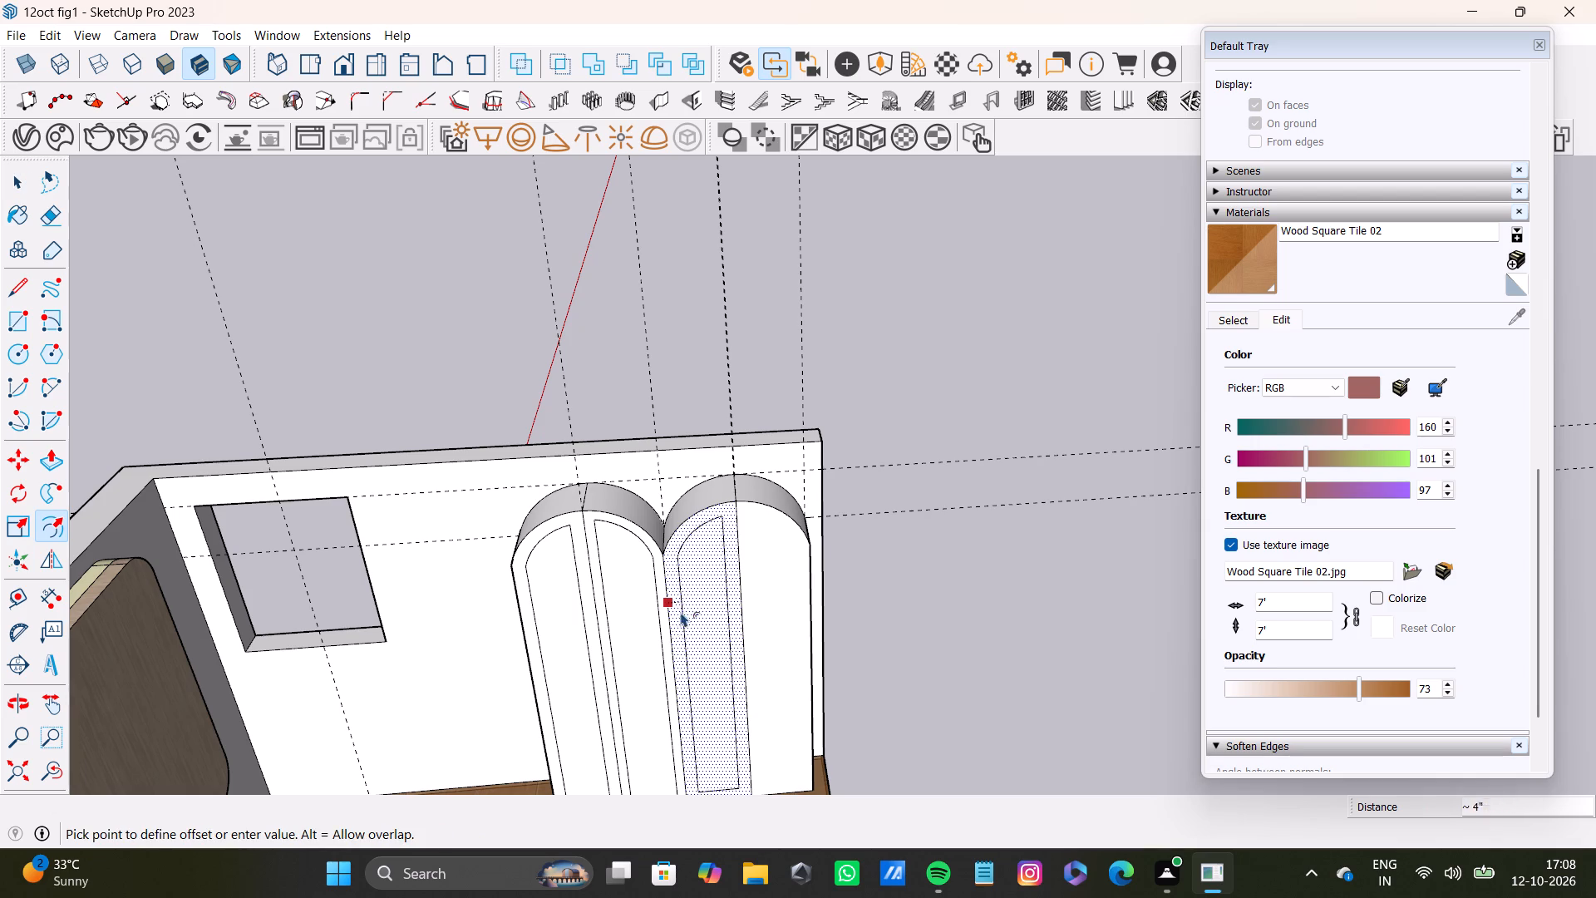
pyautogui.moveTo(681, 612); pyautogui.dragTo(678, 613)
# Offset the outline of the original arch's remaining front half inward by about 2 5/16" to form a border.
pyautogui.scroll(-4, 724, 660)
pyautogui.moveTo(728, 681); pyautogui.dragTo(637, 658, button='middle')
pyautogui.press('space')
pyautogui.scroll(4, 691, 640)
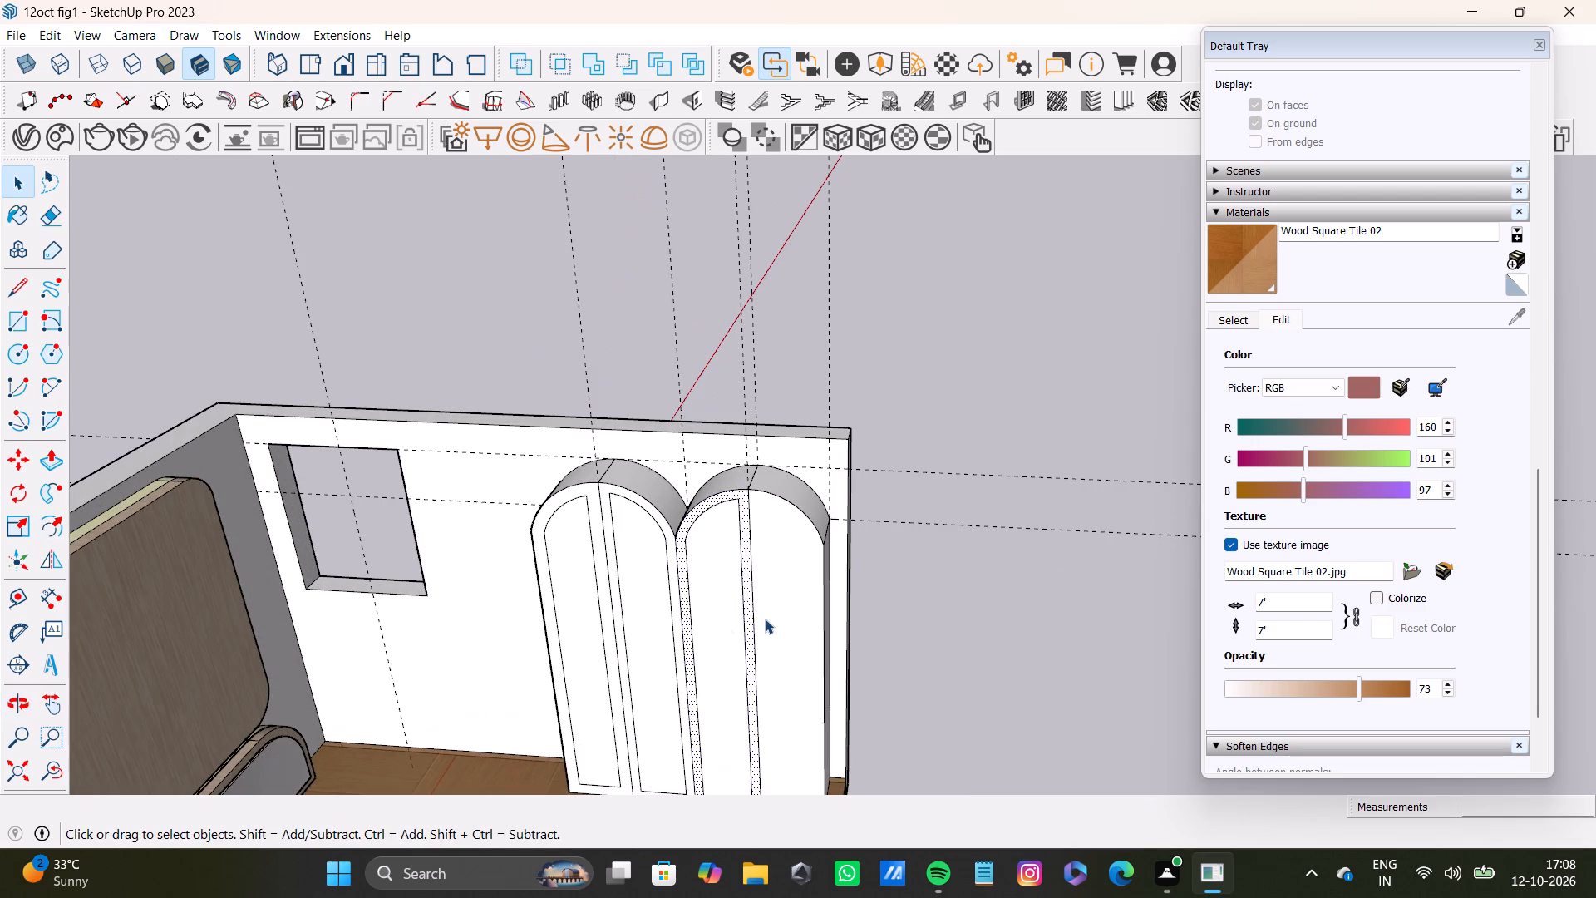
pyautogui.click(774, 621)
pyautogui.press('f')
pyautogui.moveTo(773, 619); pyautogui.dragTo(763, 625)
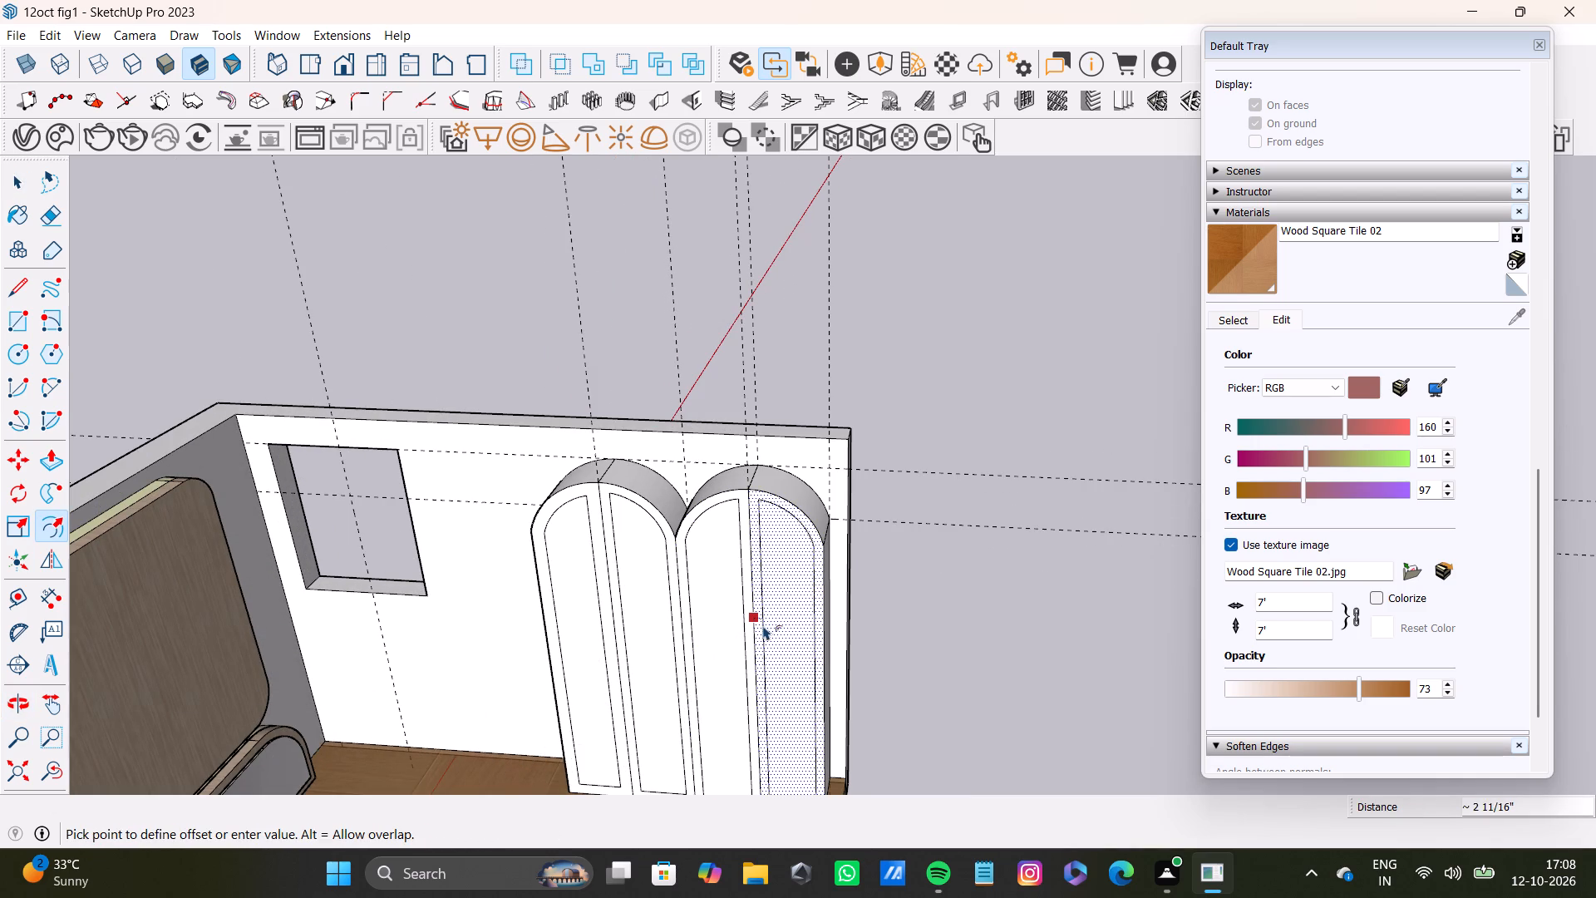
pyautogui.moveTo(763, 625); pyautogui.dragTo(762, 636)
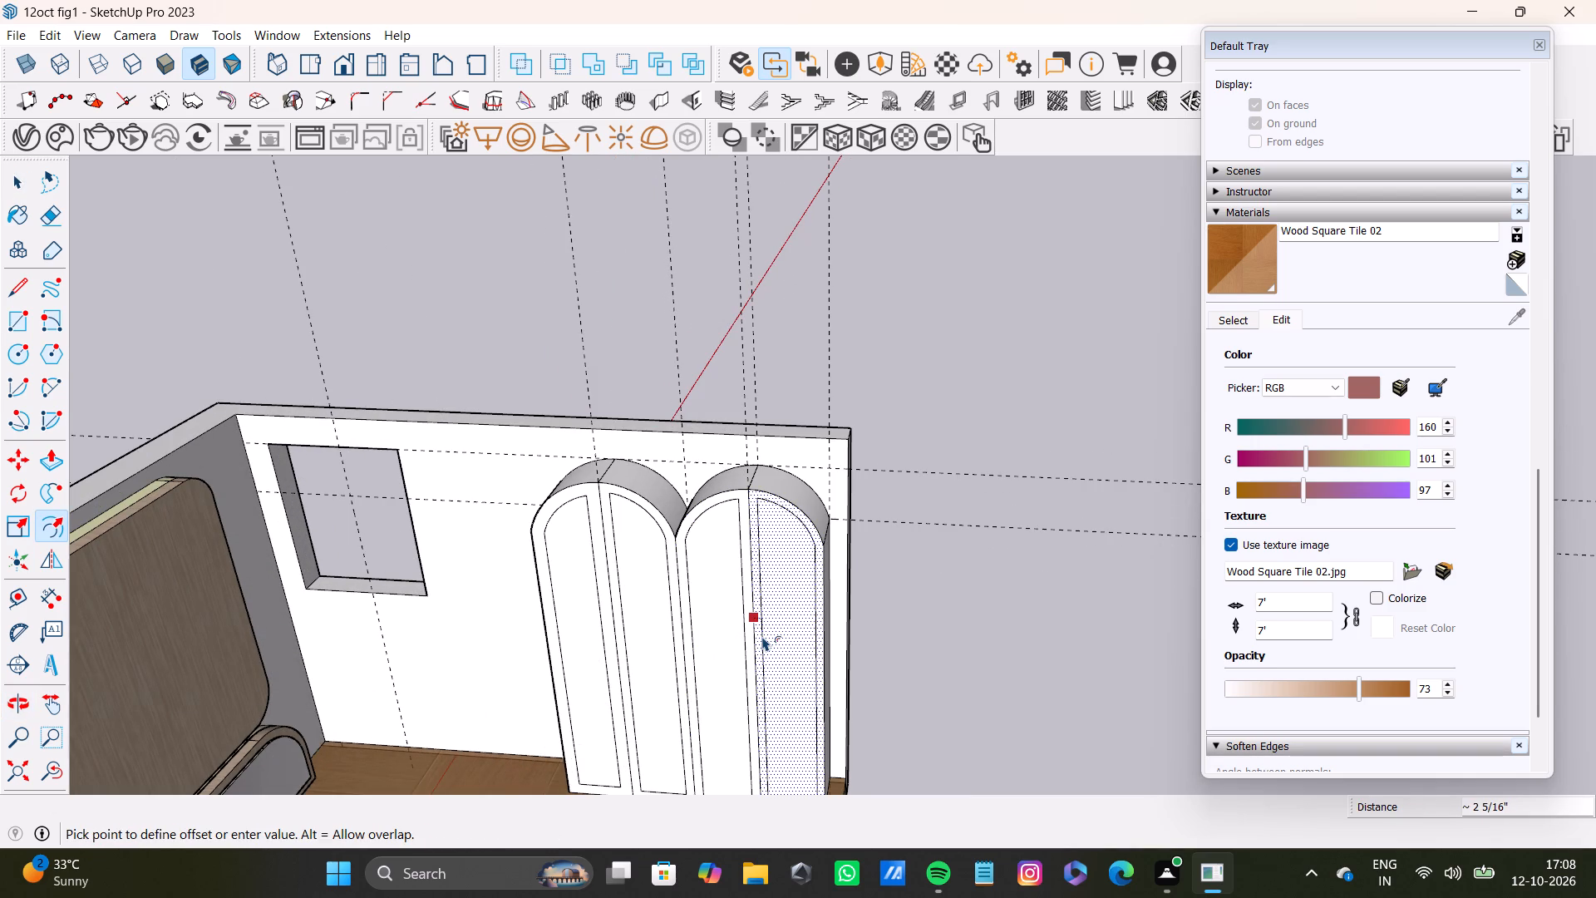
pyautogui.moveTo(762, 636); pyautogui.dragTo(761, 638)
pyautogui.press('space')
# Examine the room with its arched volumes, doorway, window and wall panels from several angles, alongside the neighbouring furniture scenes.
pyautogui.scroll(-6, 758, 644)
pyautogui.moveTo(758, 655); pyautogui.dragTo(1219, 710, button='middle')
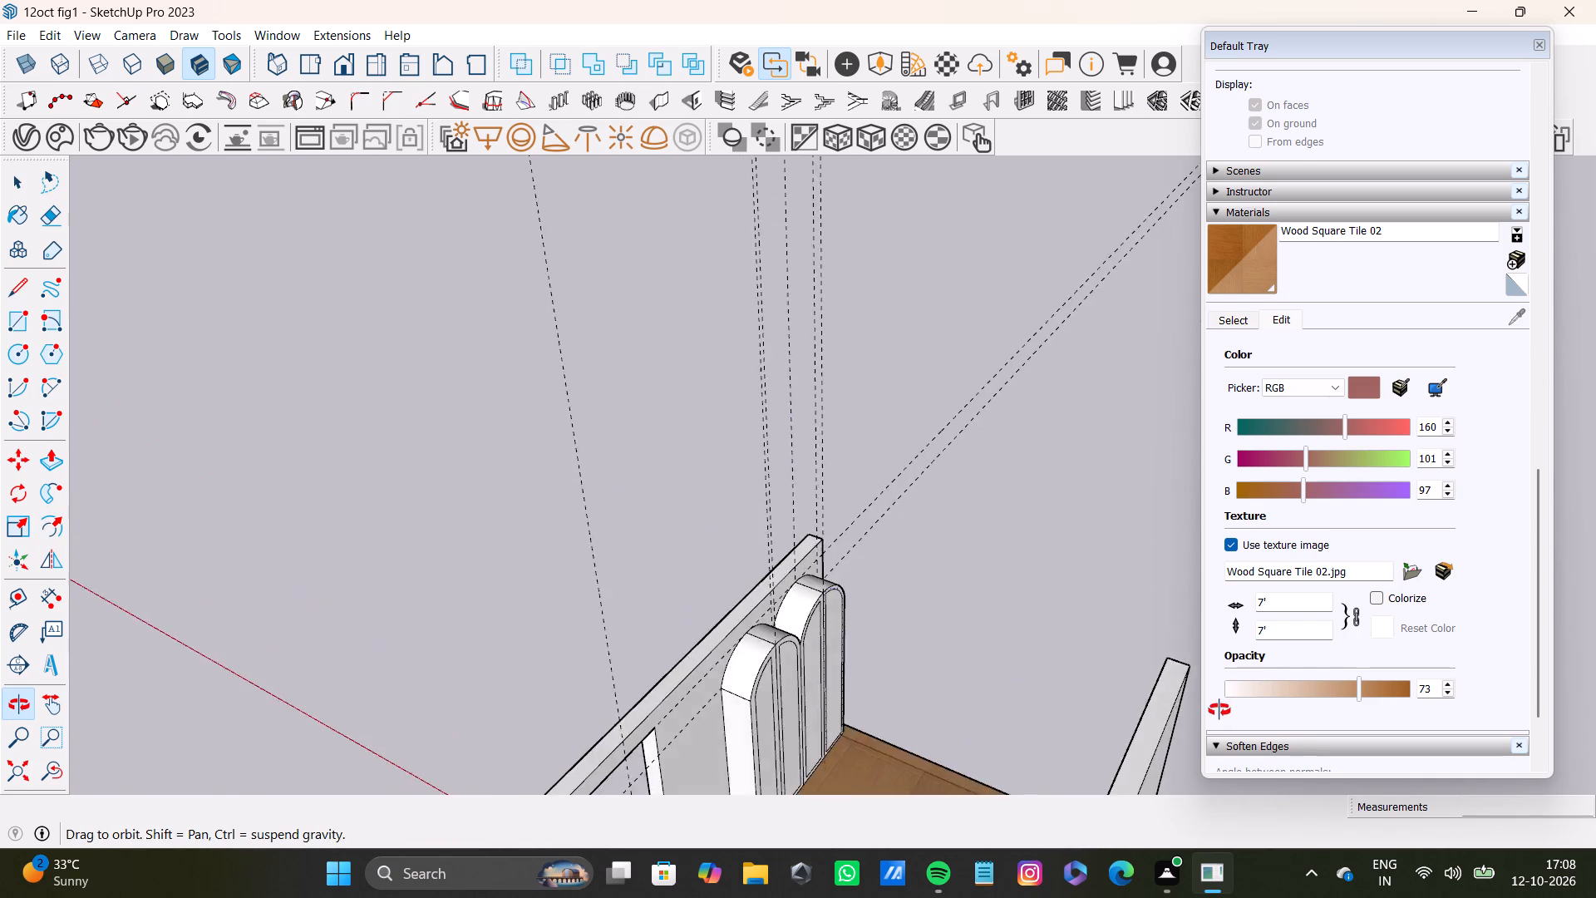
pyautogui.moveTo(1219, 710); pyautogui.dragTo(536, 746, button='middle')
pyautogui.scroll(-4, 708, 644)
pyautogui.keyDown('shift'); pyautogui.moveTo(708, 644); pyautogui.dragTo(608, 719, button='middle'); pyautogui.keyUp('shift')
pyautogui.scroll(-5, 633, 692)
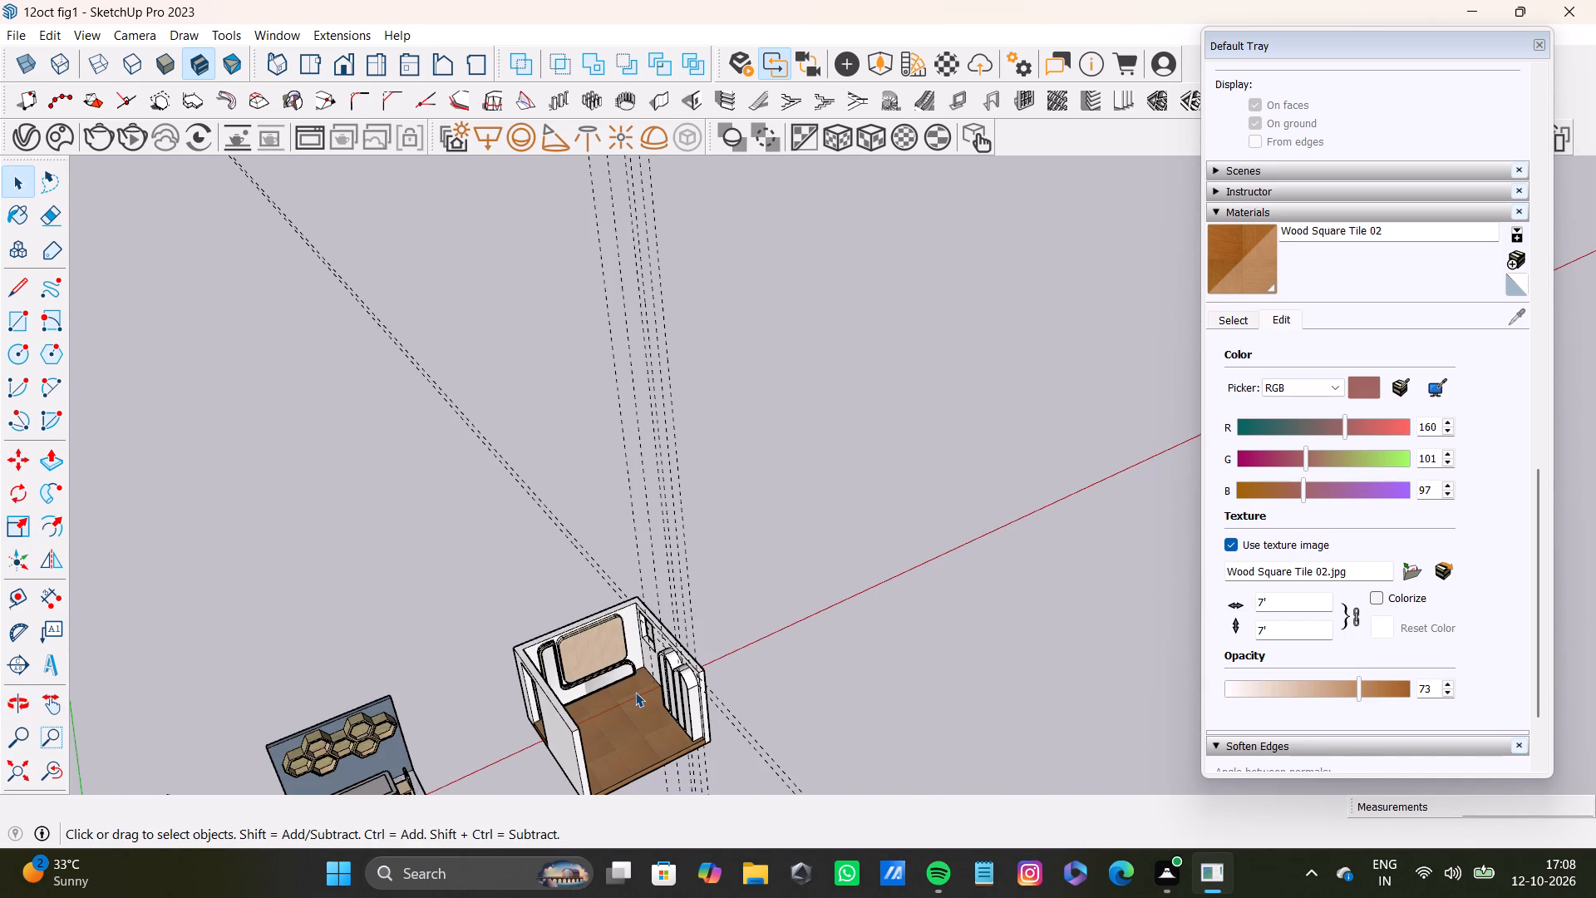
pyautogui.scroll(6, 630, 687)
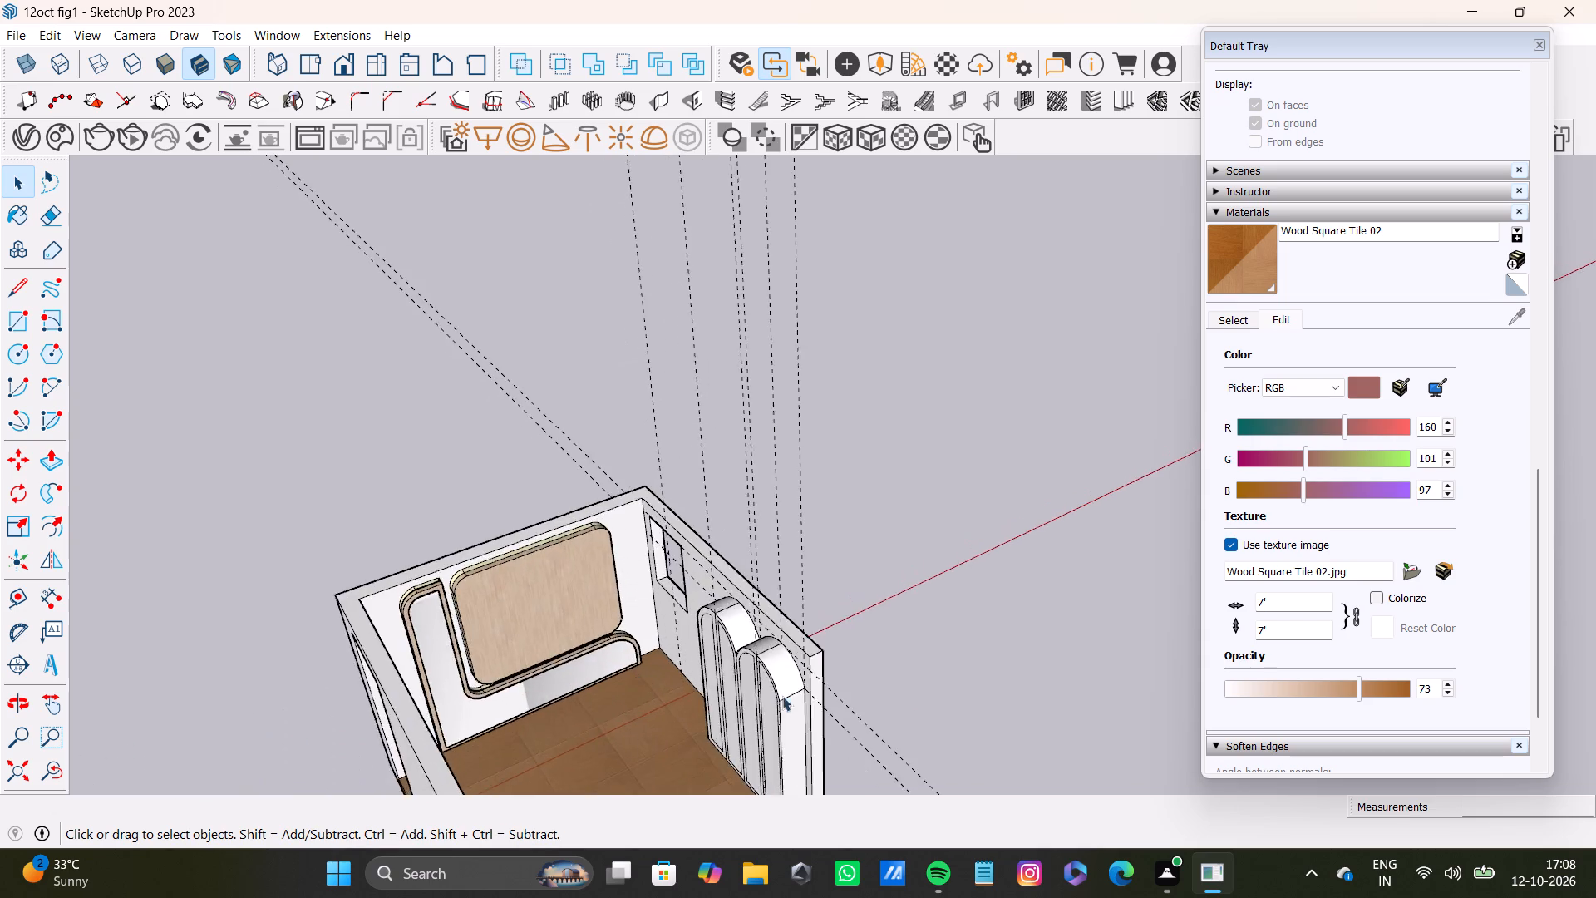
pyautogui.scroll(7, 782, 696)
pyautogui.keyDown('shift'); pyautogui.moveTo(692, 657); pyautogui.dragTo(342, 537, button='middle'); pyautogui.keyUp('shift')
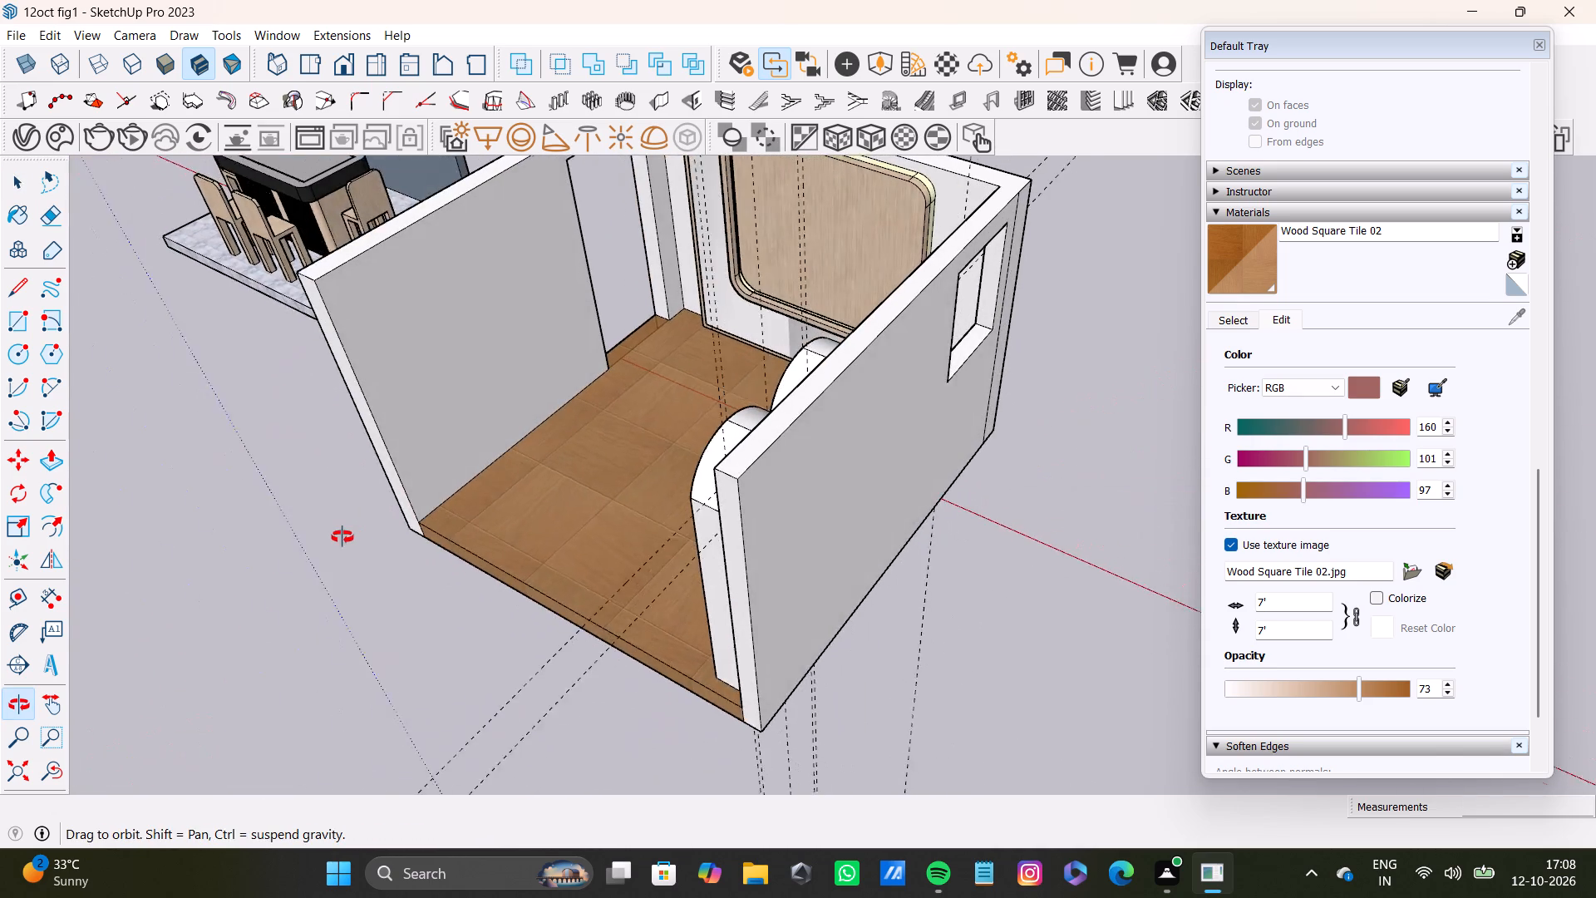
pyautogui.keyDown('shift'); pyautogui.moveTo(342, 537); pyautogui.dragTo(338, 537, button='middle'); pyautogui.keyUp('shift')
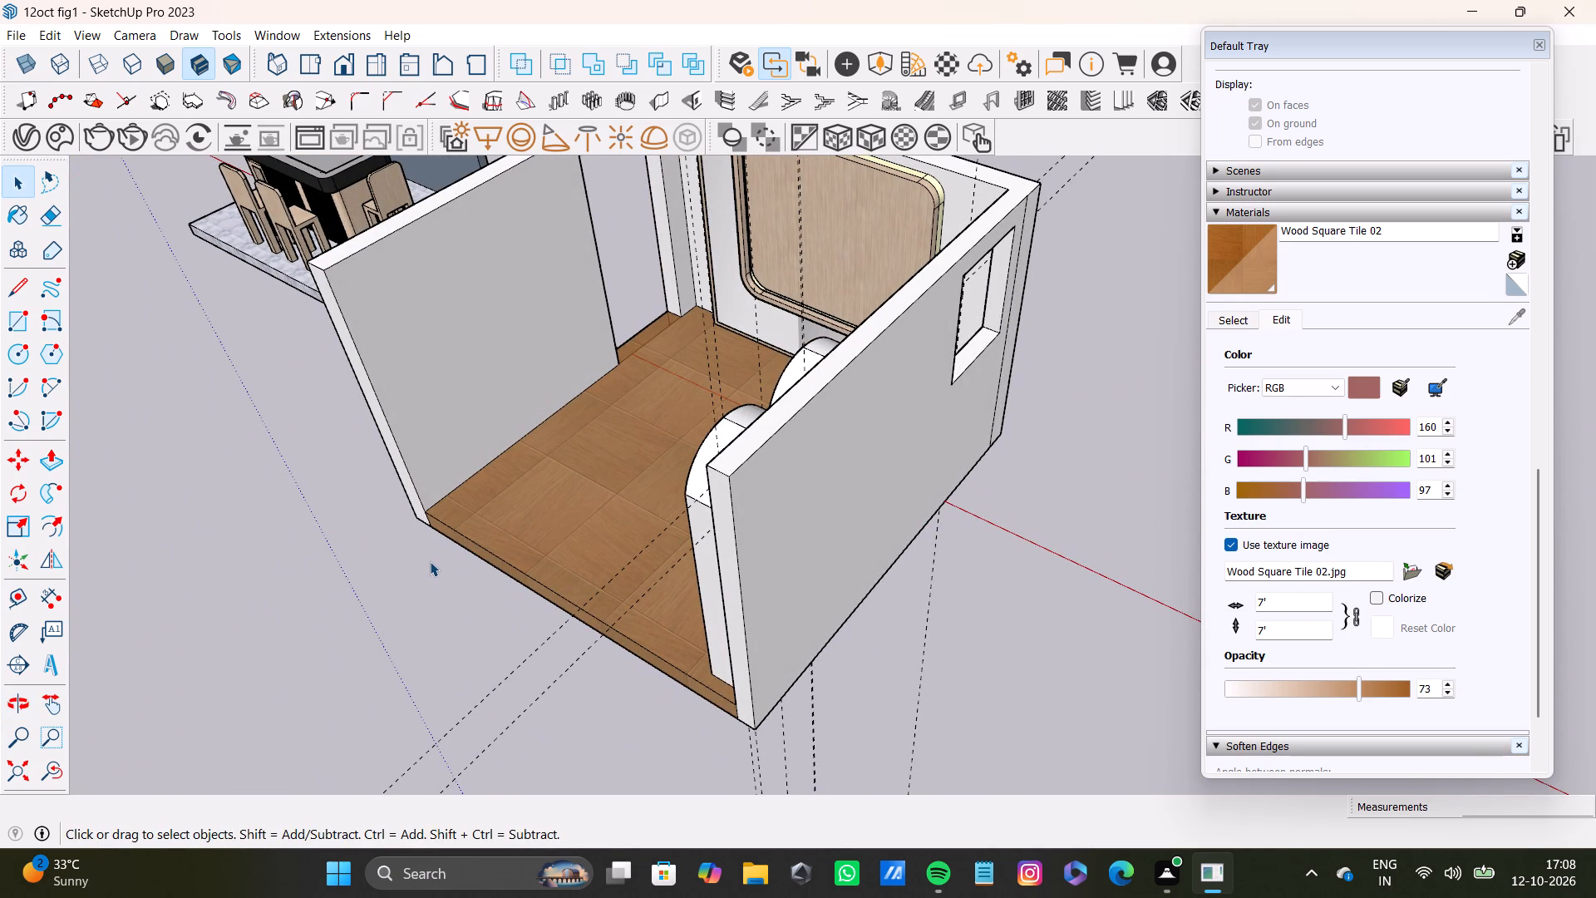
pyautogui.scroll(-9, 652, 425)
pyautogui.keyDown('shift'); pyautogui.moveTo(651, 408); pyautogui.dragTo(675, 419, button='middle'); pyautogui.keyUp('shift')
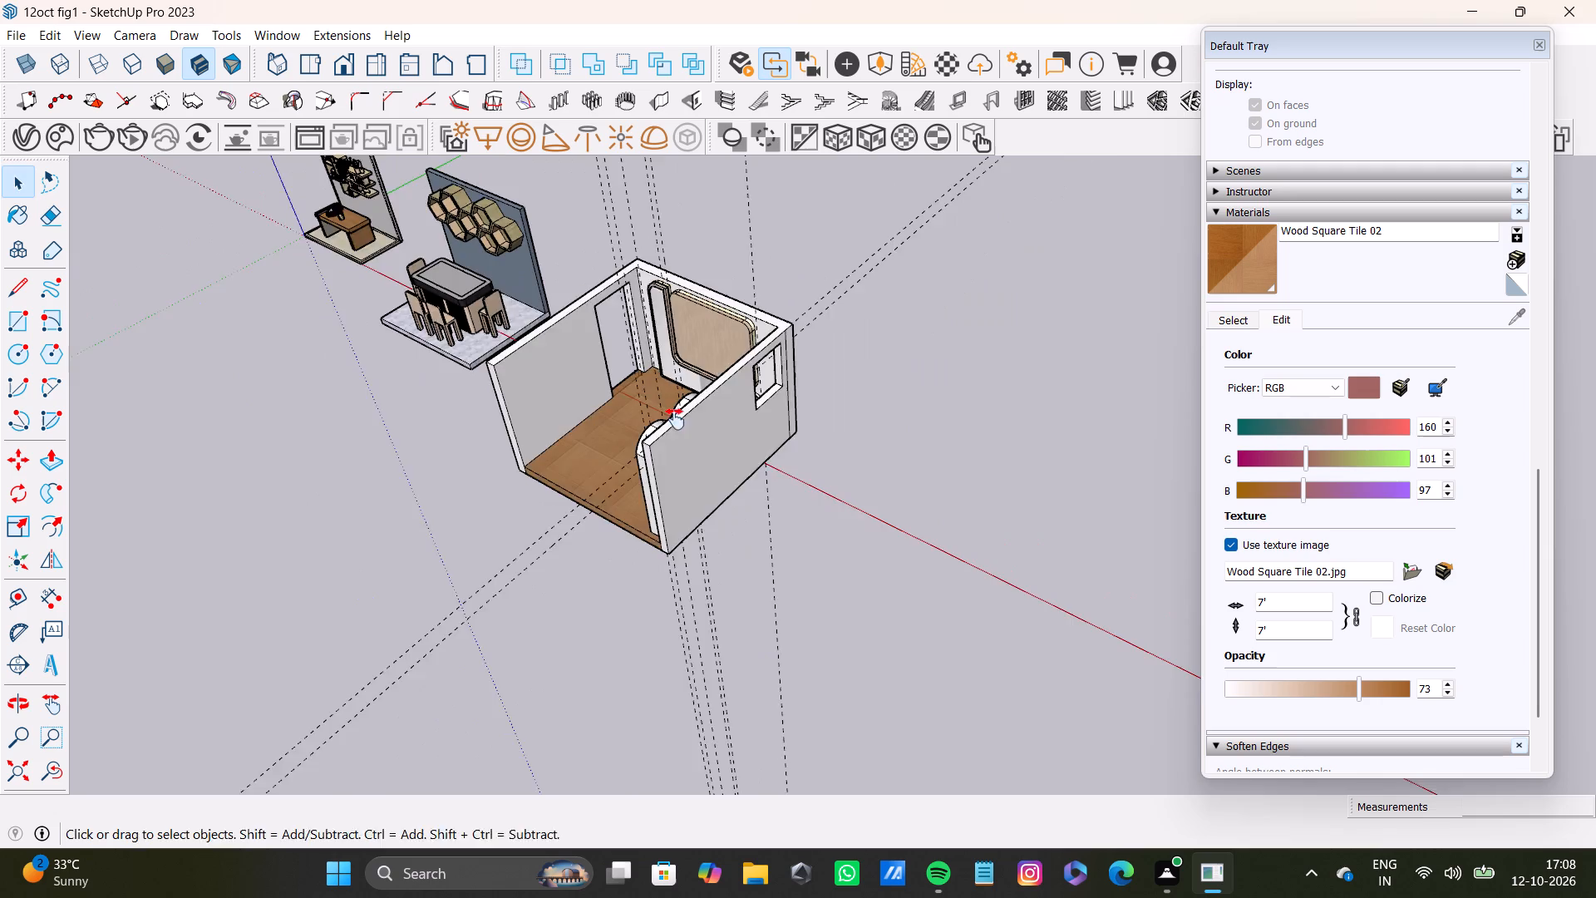
pyautogui.keyDown('shift'); pyautogui.moveTo(675, 419); pyautogui.dragTo(656, 624, button='middle'); pyautogui.keyUp('shift')
pyautogui.scroll(8, 776, 595)
pyautogui.moveTo(793, 591); pyautogui.dragTo(729, 580, button='middle')
pyautogui.scroll(1, 729, 580)
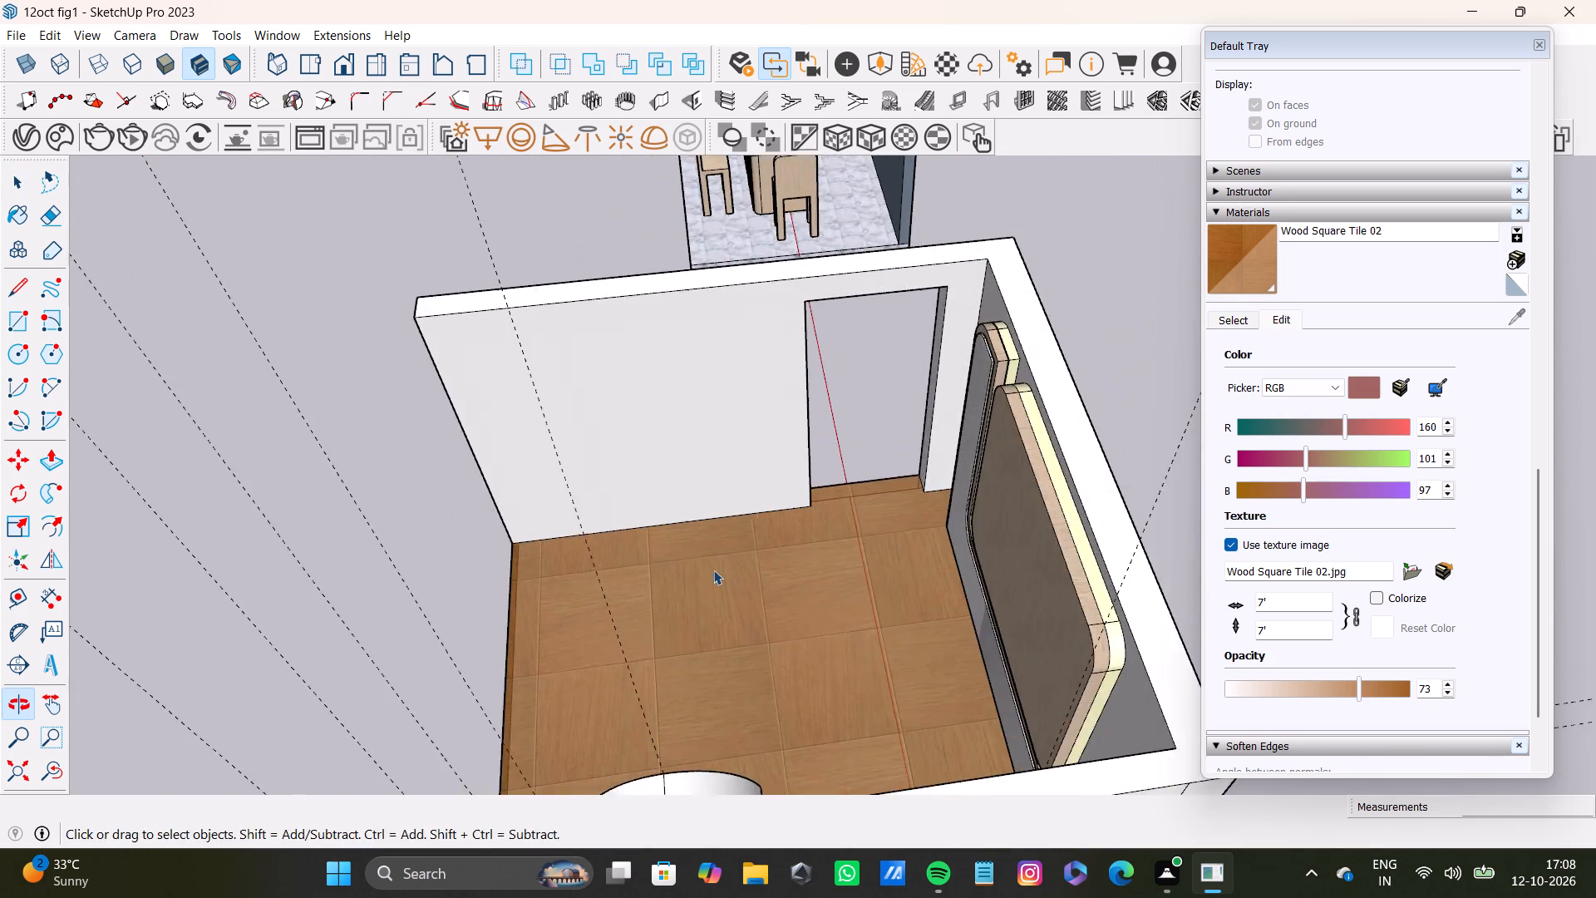
pyautogui.scroll(-4, 713, 570)
pyautogui.moveTo(713, 570); pyautogui.dragTo(885, 587, button='middle')
pyautogui.scroll(3, 935, 519)
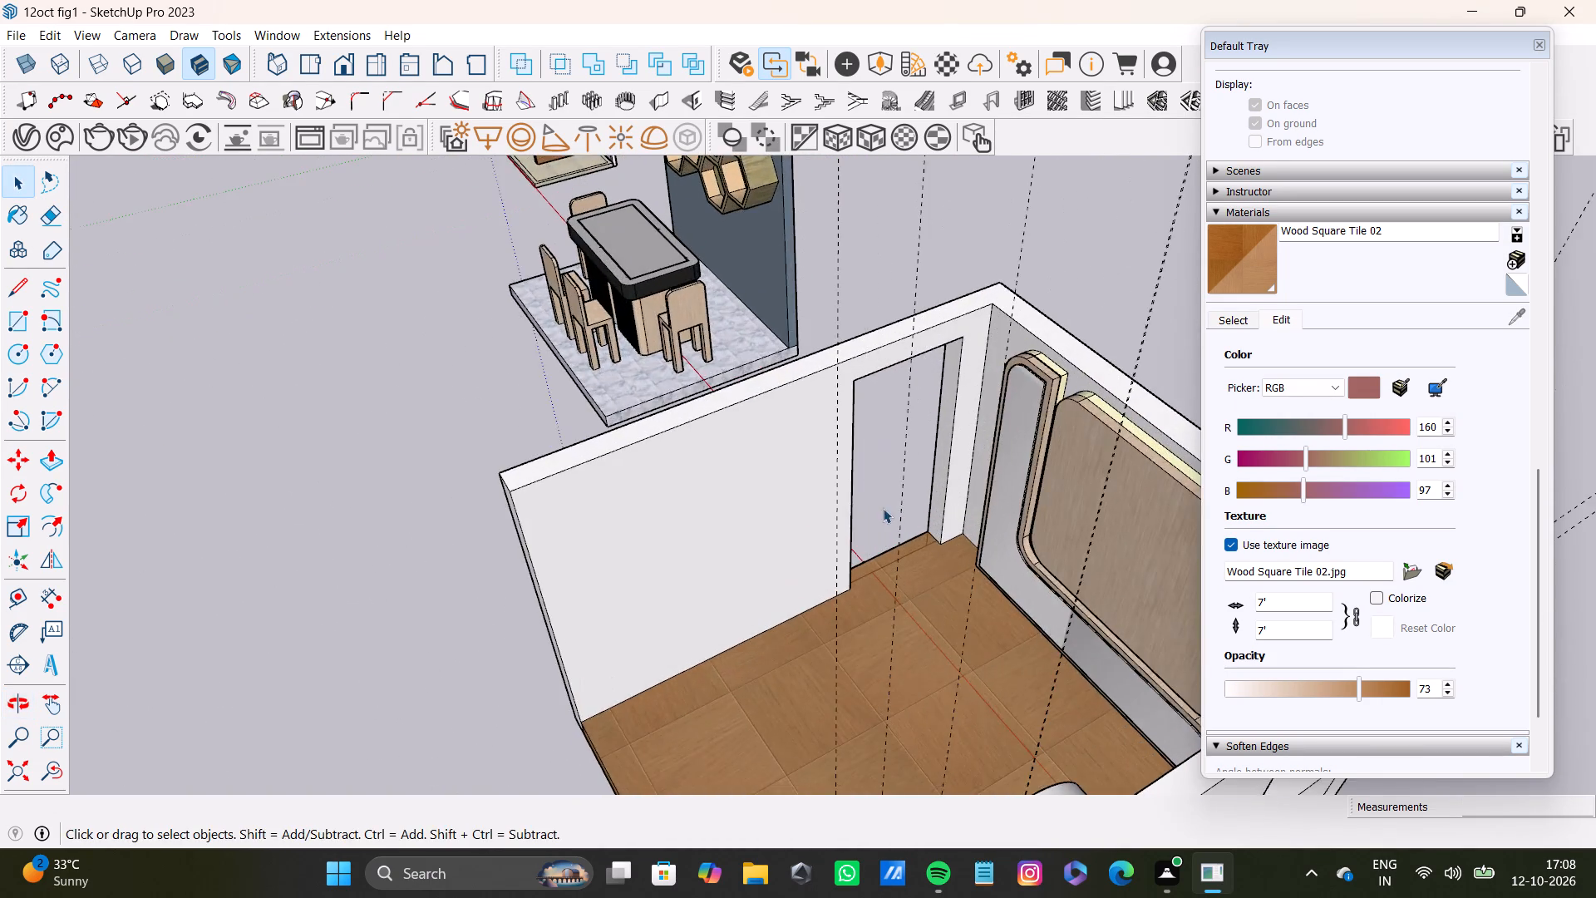
pyautogui.scroll(-8, 879, 507)
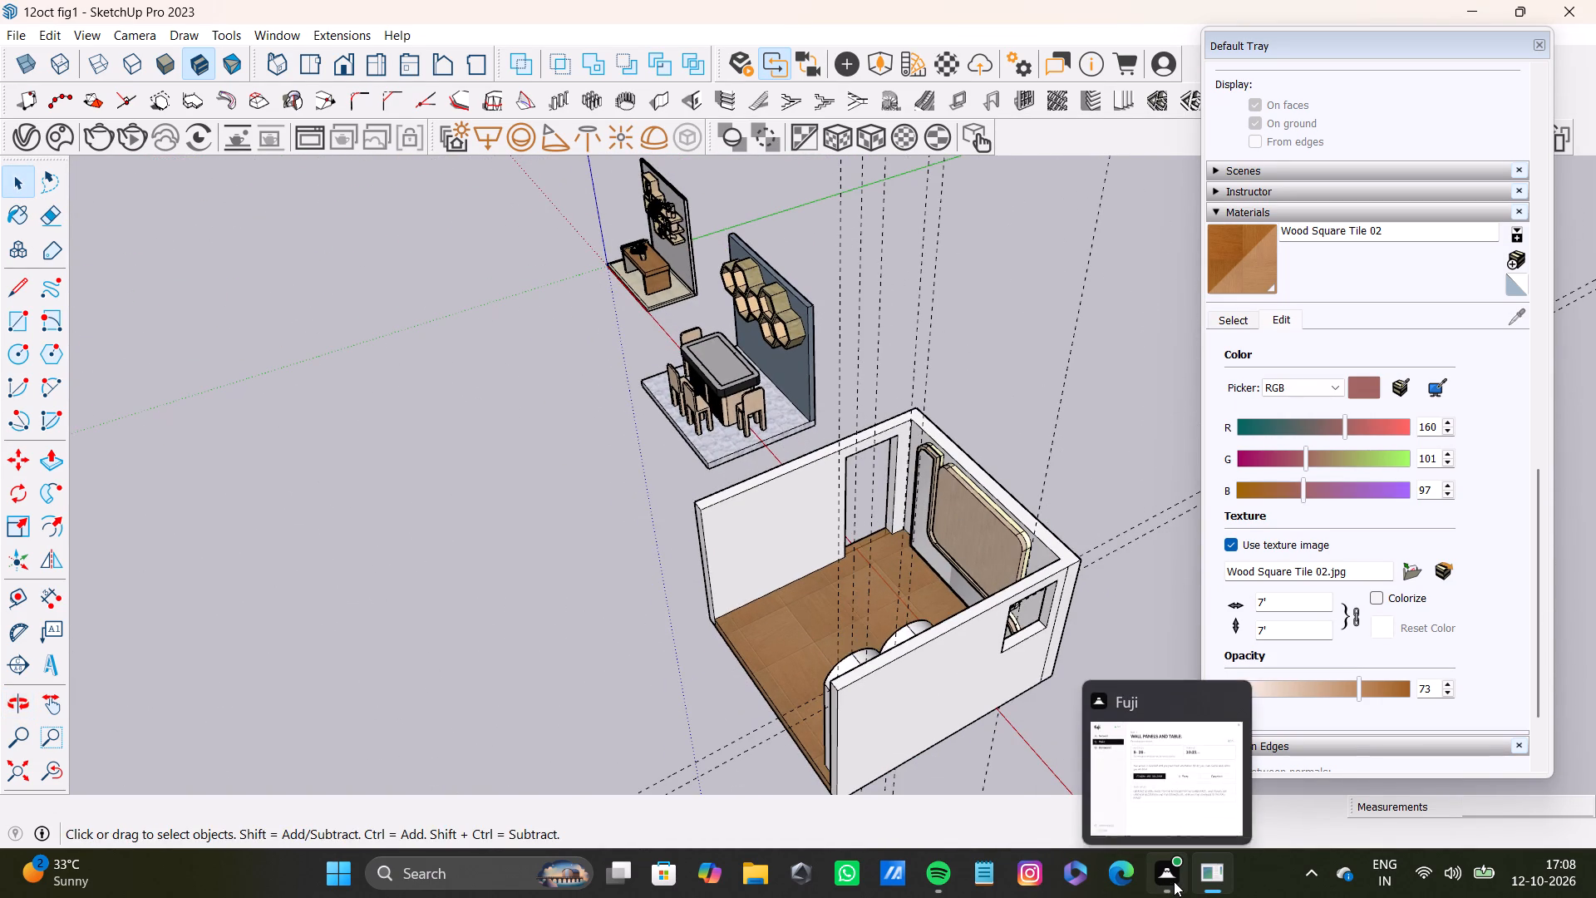
pyautogui.scroll(-10, 879, 457)
pyautogui.keyDown('shift'); pyautogui.moveTo(793, 405); pyautogui.dragTo(757, 526, button='middle'); pyautogui.keyUp('shift')
pyautogui.scroll(4, 727, 550)
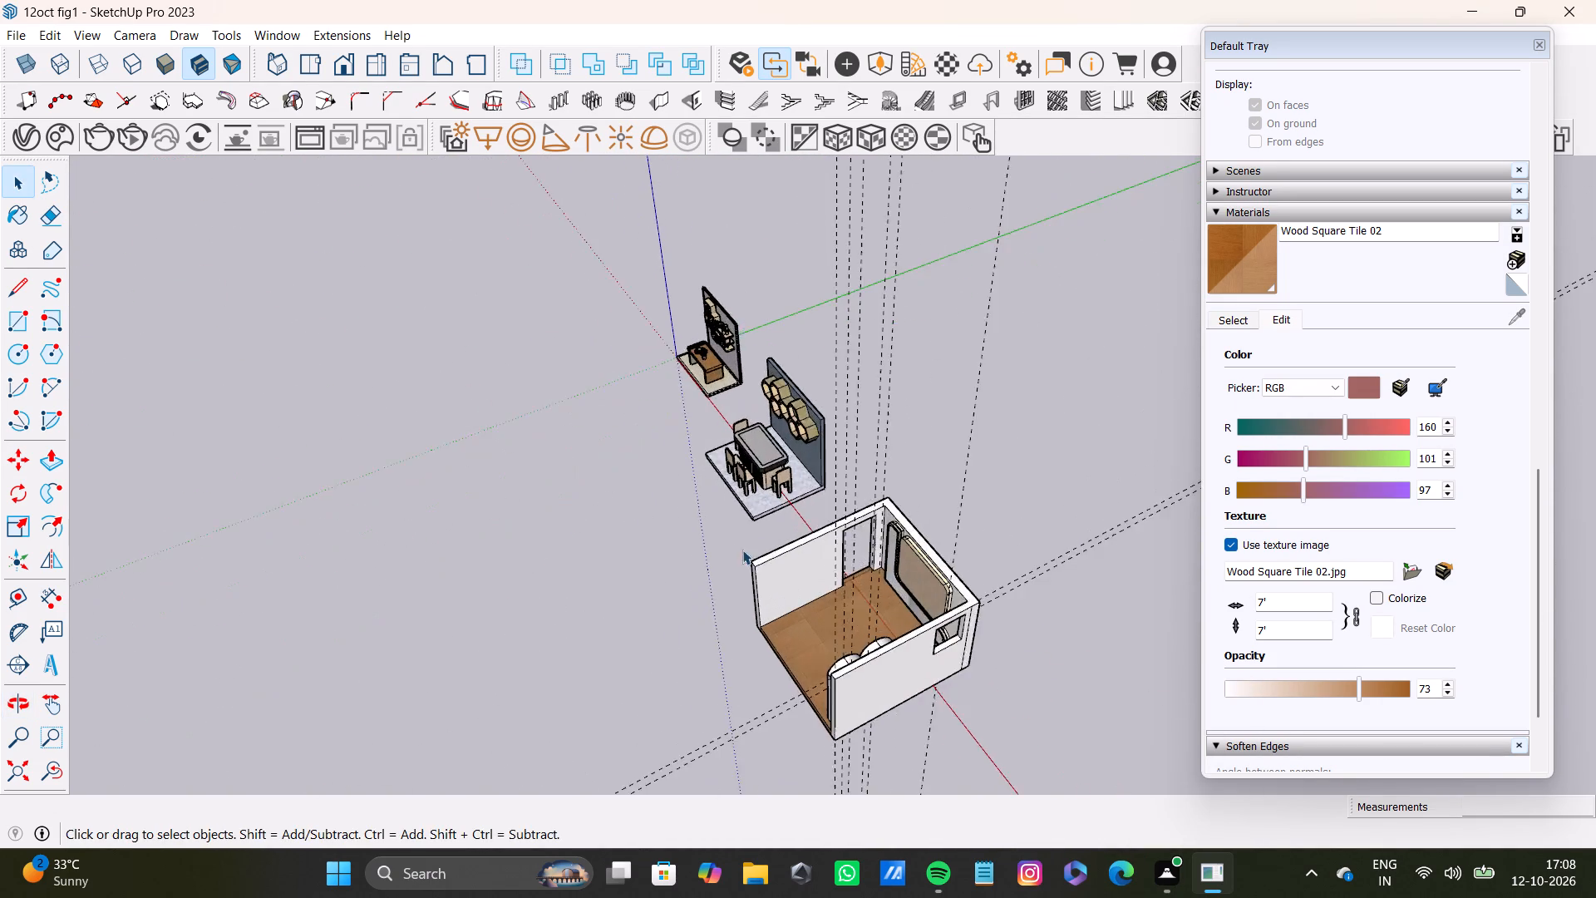
pyautogui.scroll(9, 742, 550)
pyautogui.moveTo(833, 606); pyautogui.dragTo(556, 541, button='middle')
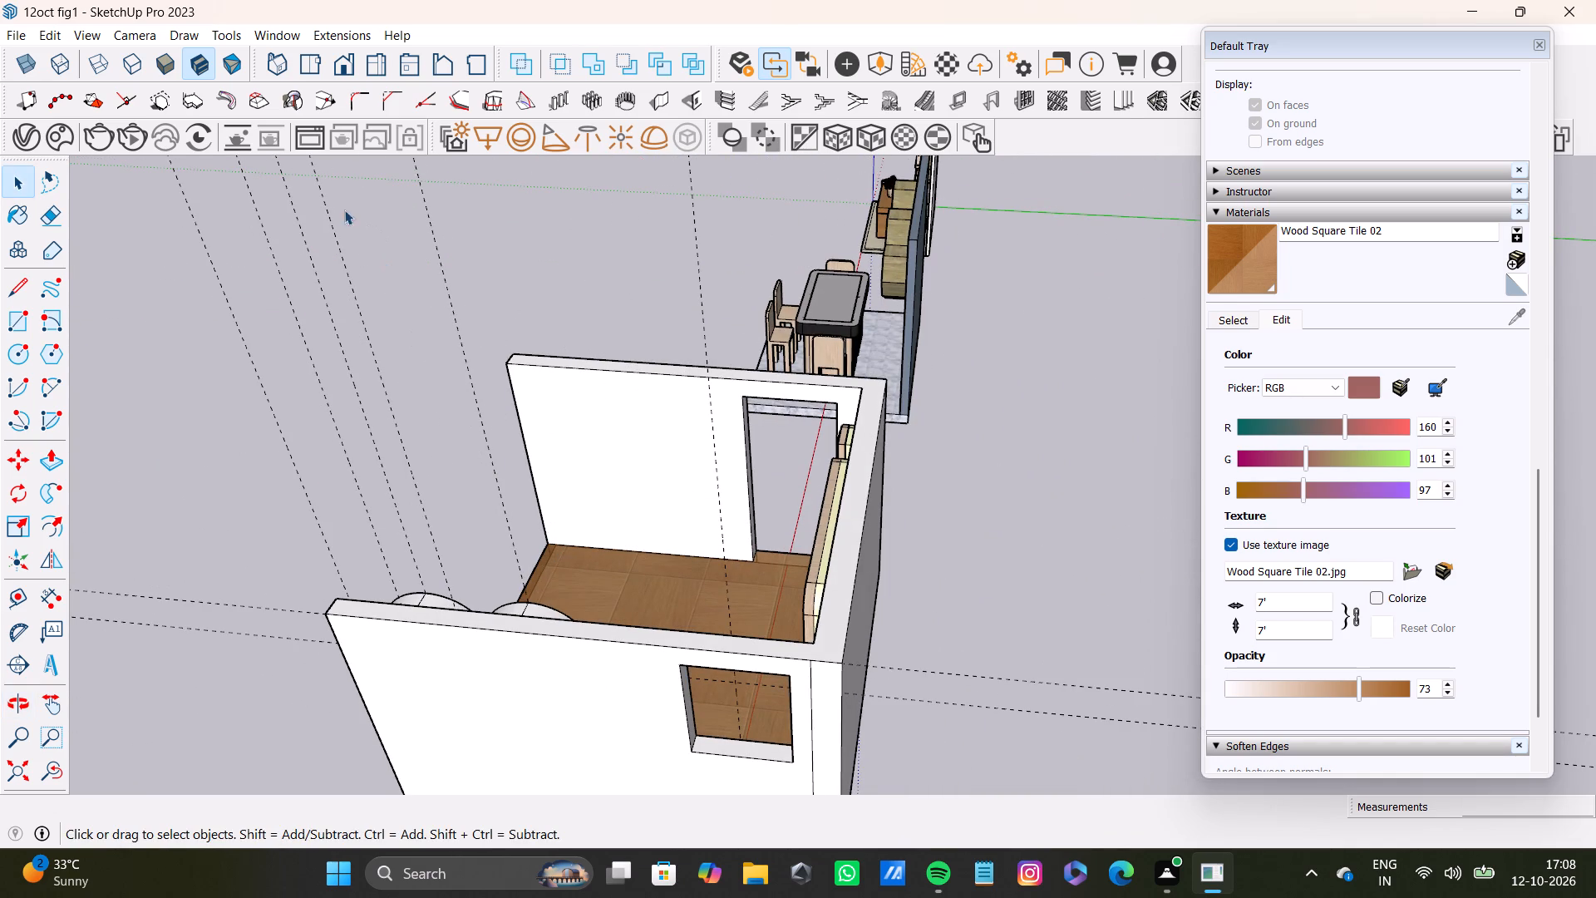
# Delete all the dashed guide lines from the model.
pyautogui.click(49, 32)
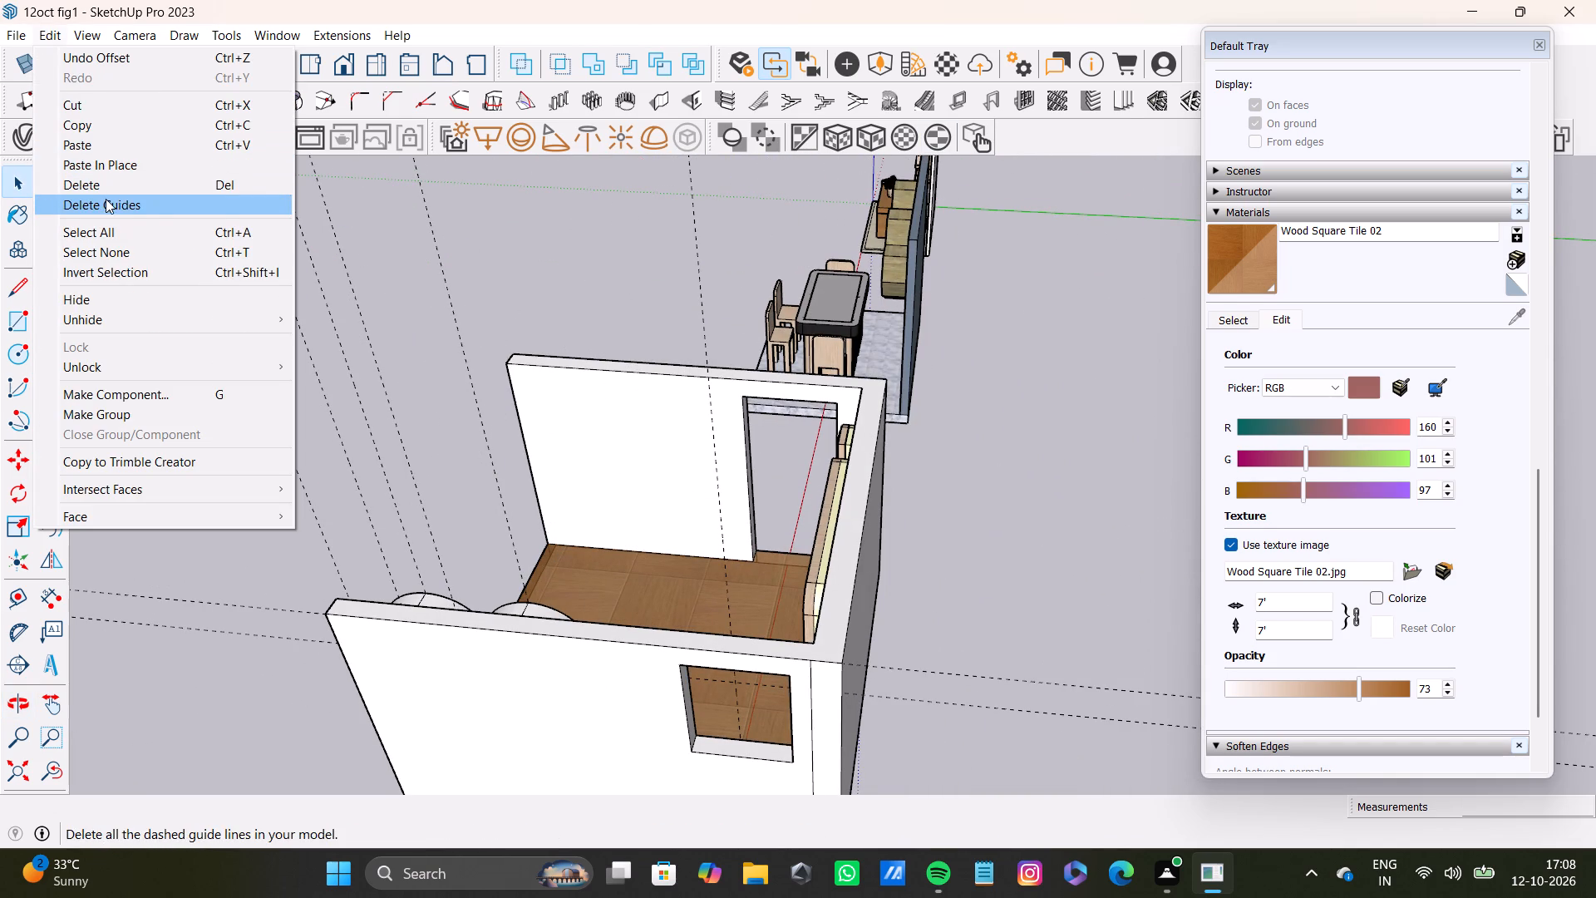
pyautogui.click(160, 209)
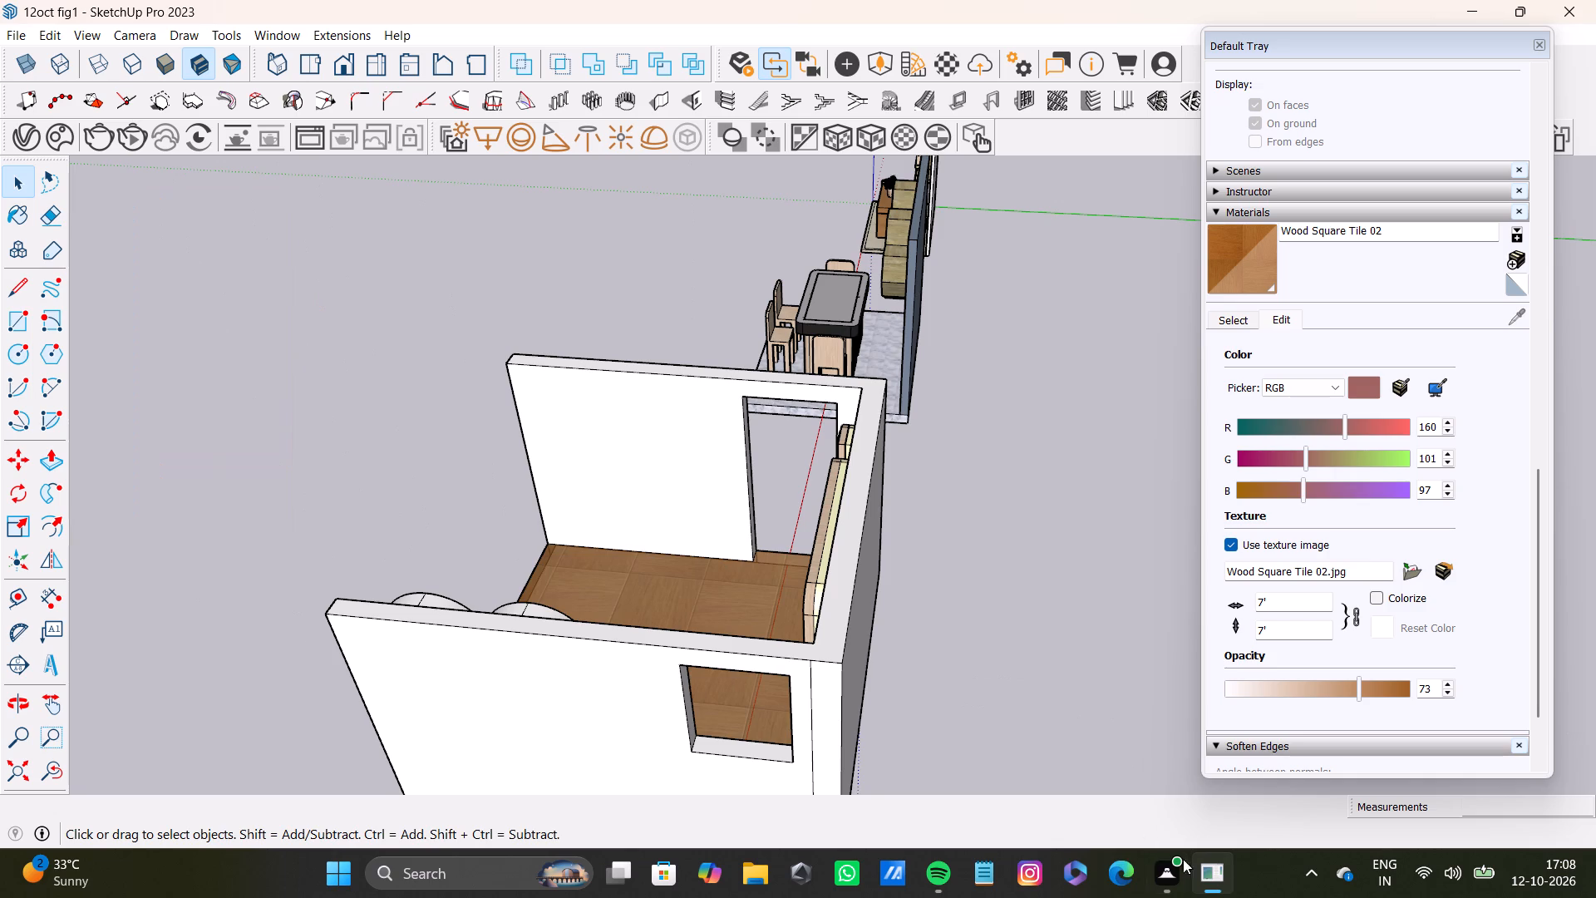
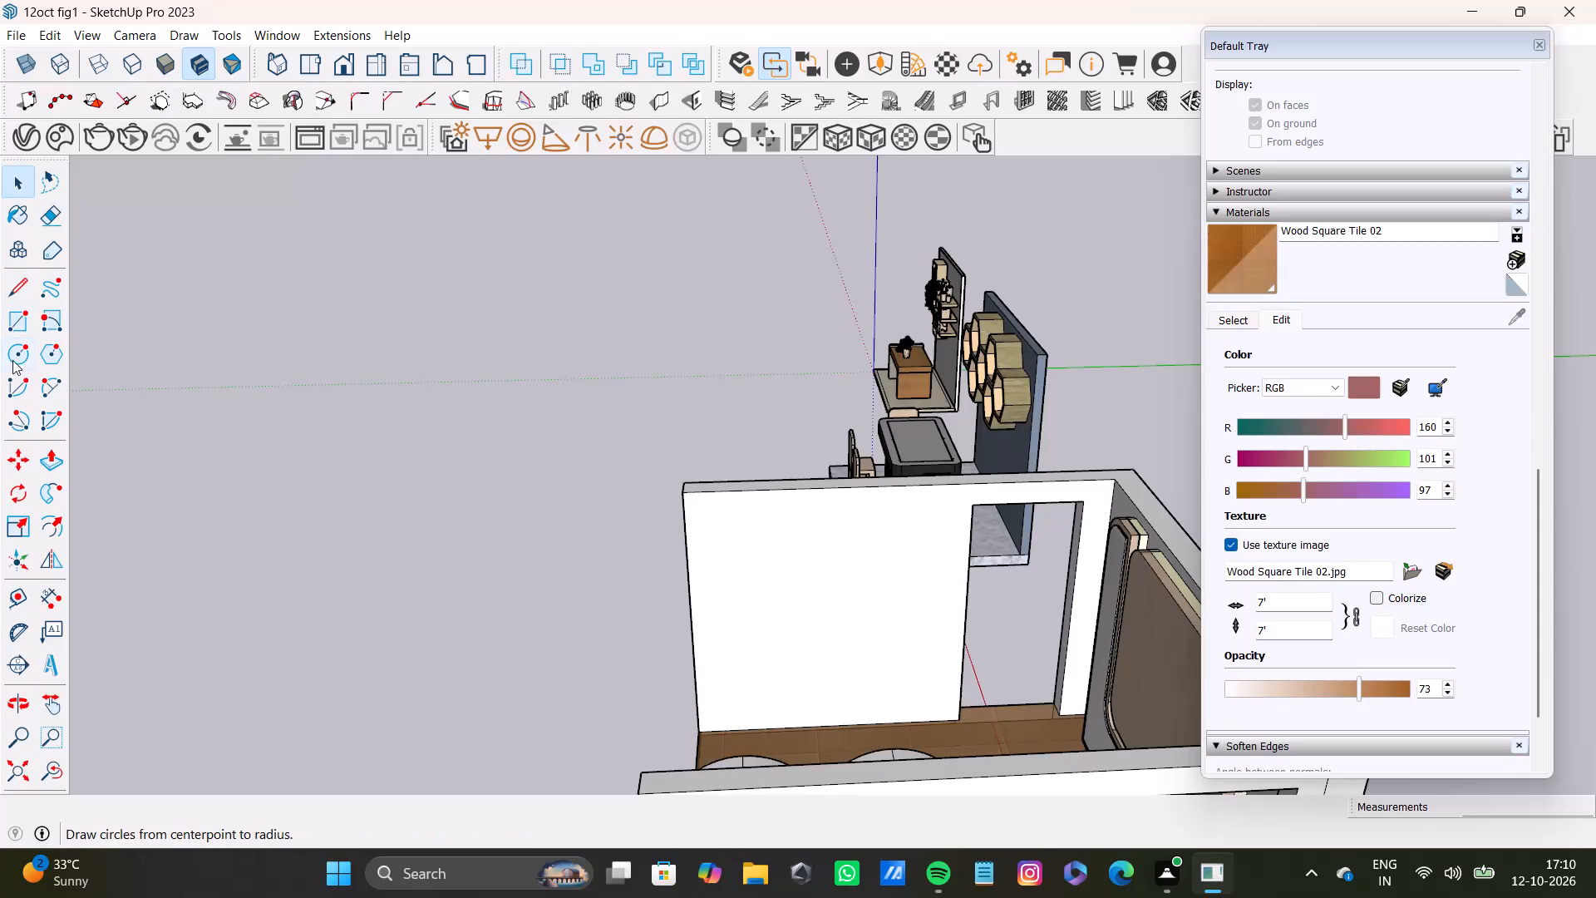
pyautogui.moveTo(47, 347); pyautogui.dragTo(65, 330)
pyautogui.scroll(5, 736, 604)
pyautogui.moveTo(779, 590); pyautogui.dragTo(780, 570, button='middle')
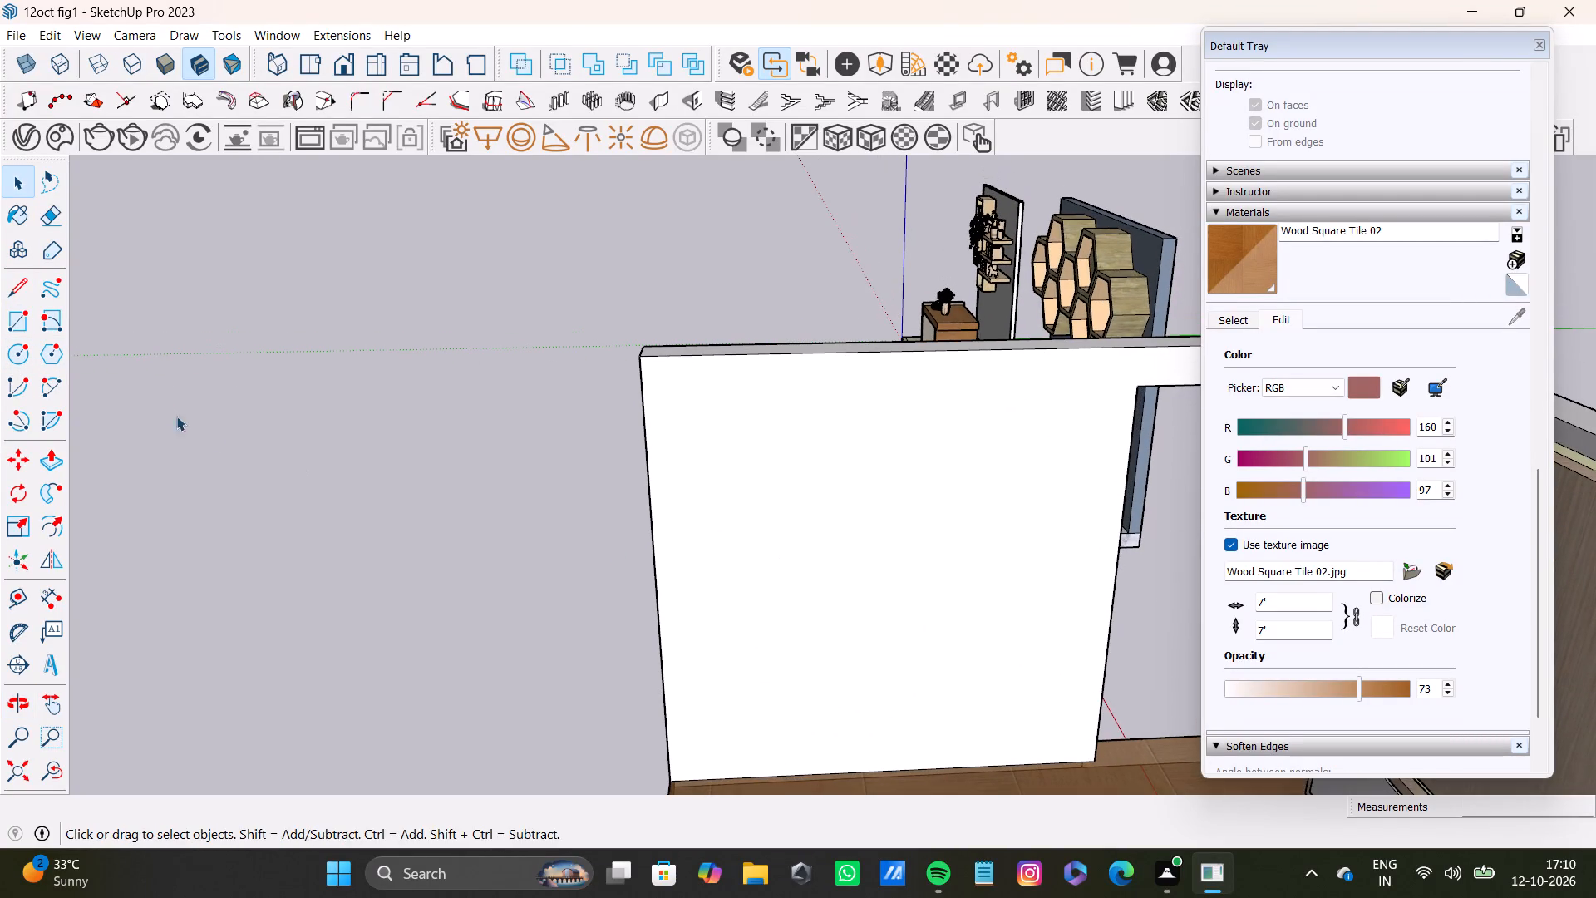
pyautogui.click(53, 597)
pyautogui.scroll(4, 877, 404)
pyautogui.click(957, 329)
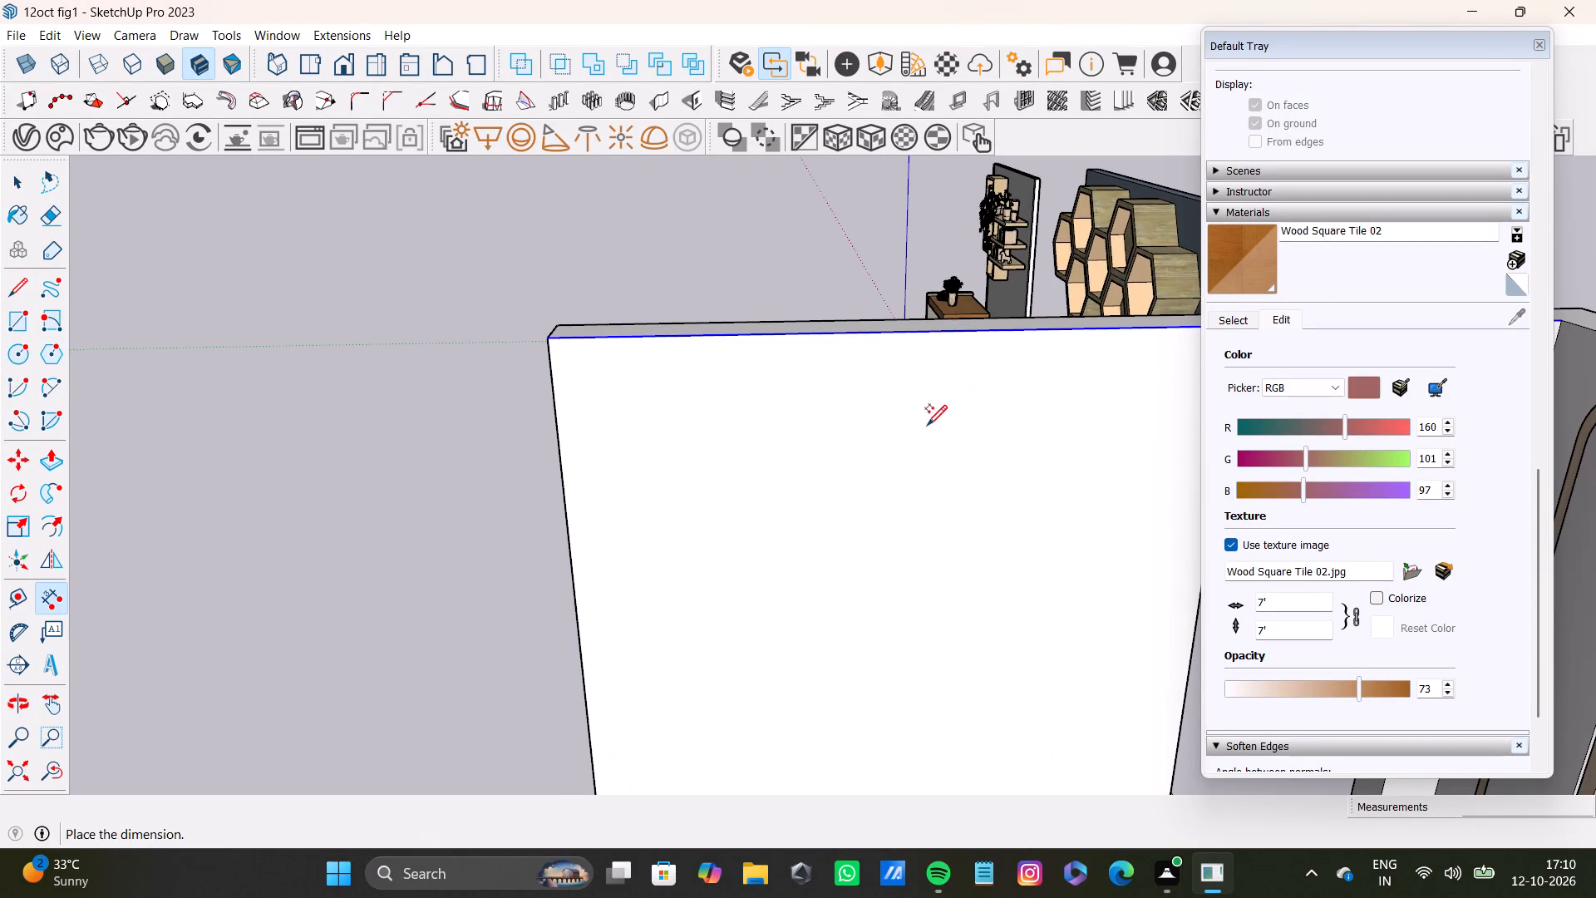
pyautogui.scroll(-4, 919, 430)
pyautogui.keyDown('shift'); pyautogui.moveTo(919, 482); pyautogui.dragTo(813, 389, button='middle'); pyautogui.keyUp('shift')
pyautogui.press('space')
# Place horizontal guides about 4' 10 3/4" and 9 13/16" below the top edge of the doorway wall.
pyautogui.click(12, 595)
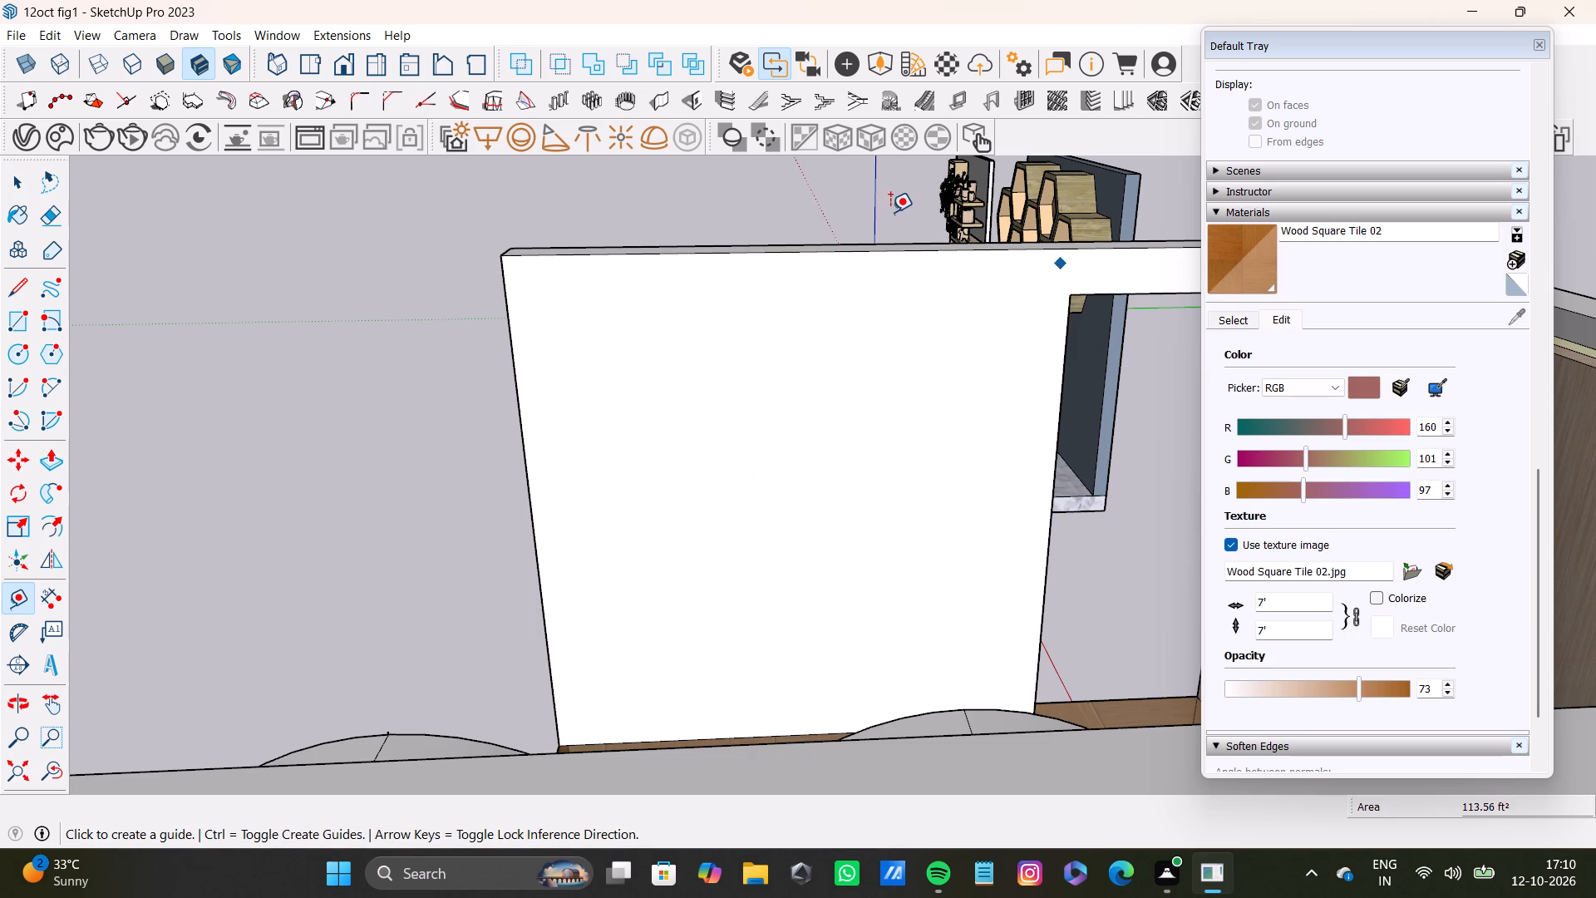
pyautogui.click(811, 250)
pyautogui.moveTo(823, 421); pyautogui.dragTo(855, 417, button='middle')
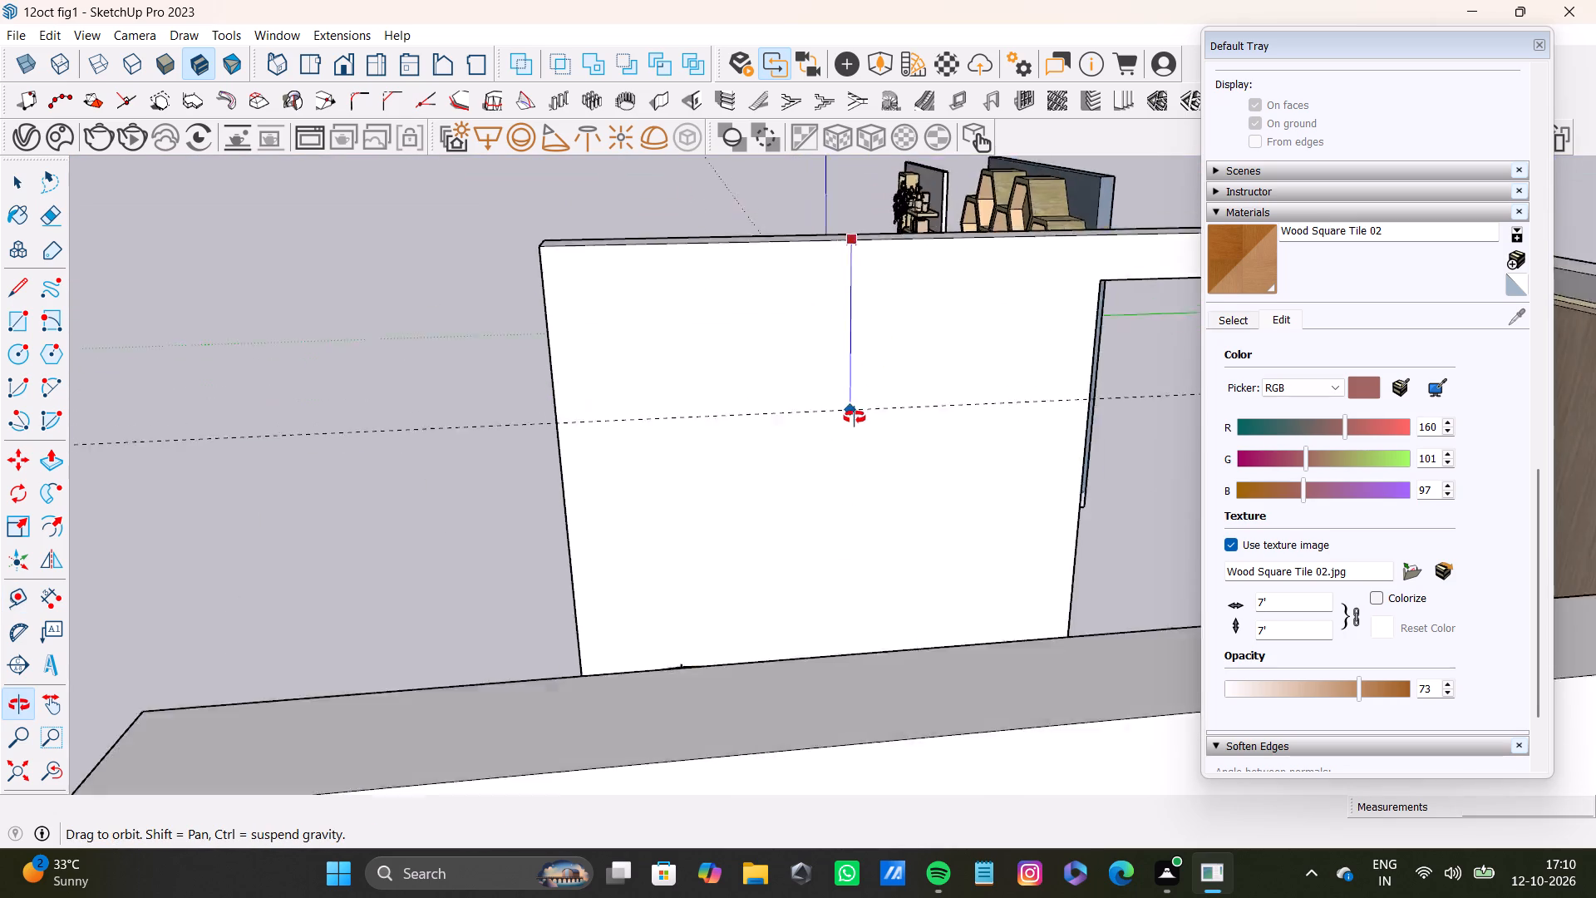
pyautogui.moveTo(855, 417); pyautogui.dragTo(818, 466, button='middle')
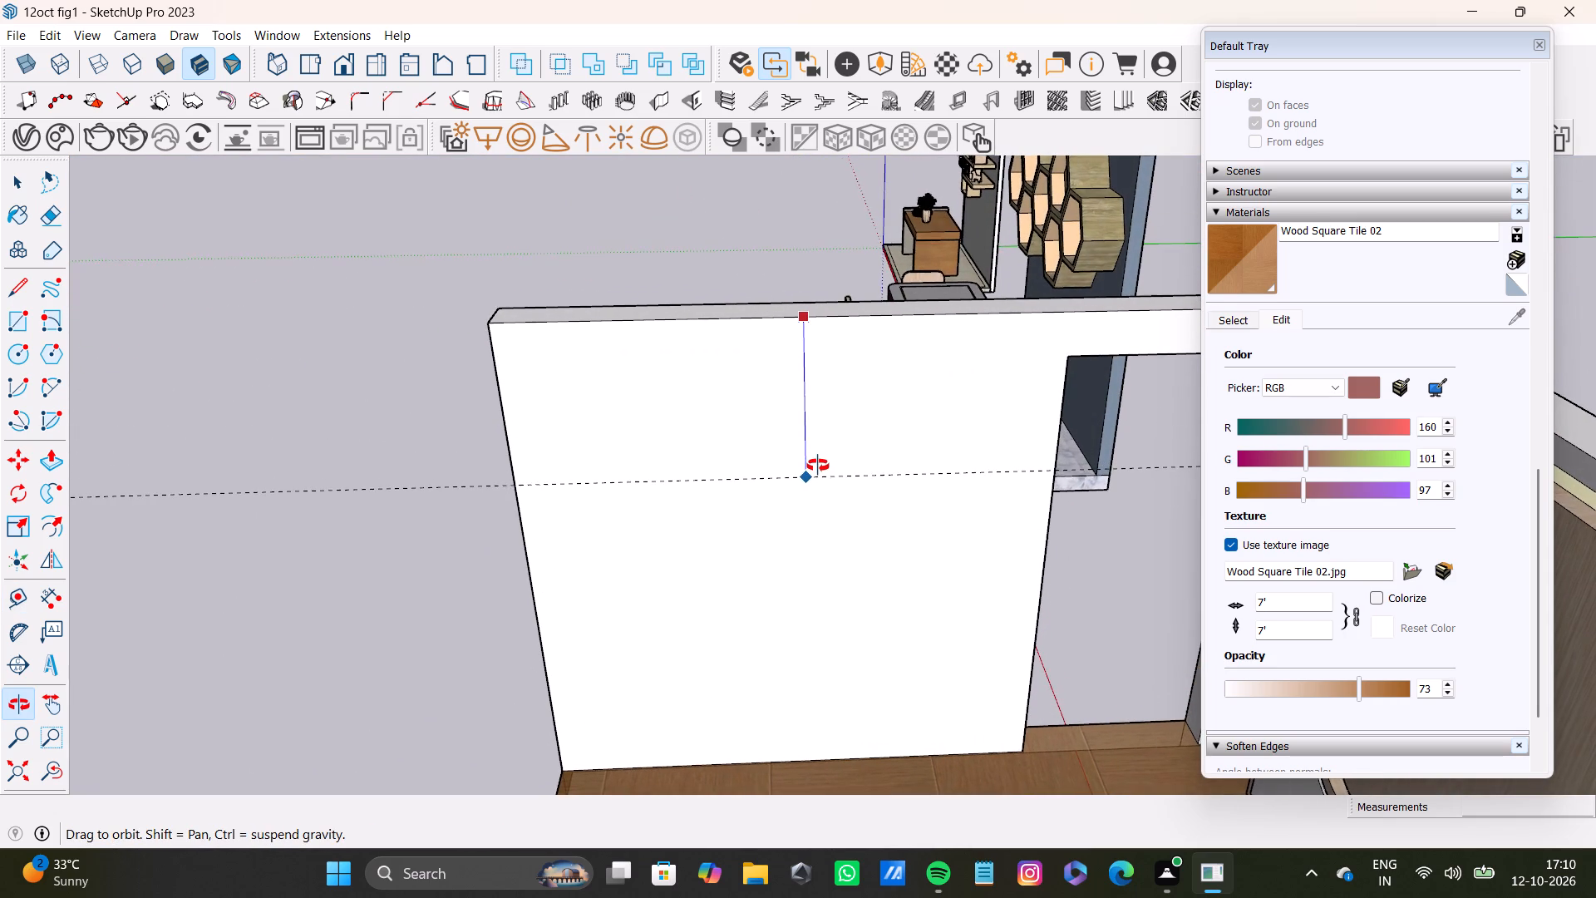
pyautogui.moveTo(818, 466); pyautogui.dragTo(825, 373, button='middle')
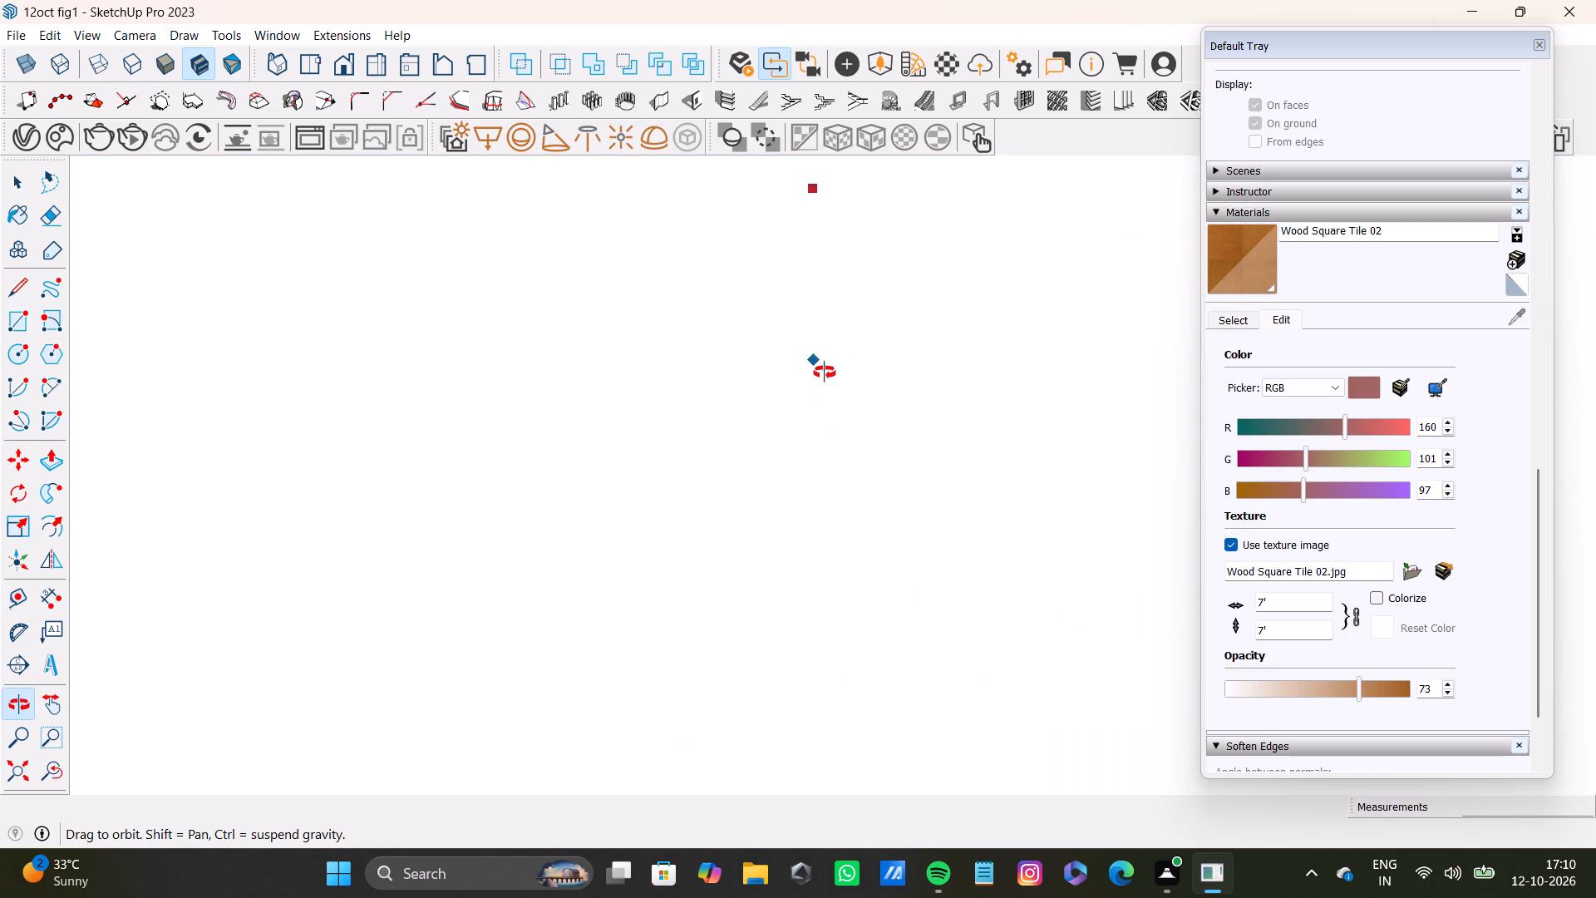
pyautogui.moveTo(825, 373); pyautogui.dragTo(714, 435, button='middle')
pyautogui.click(874, 530)
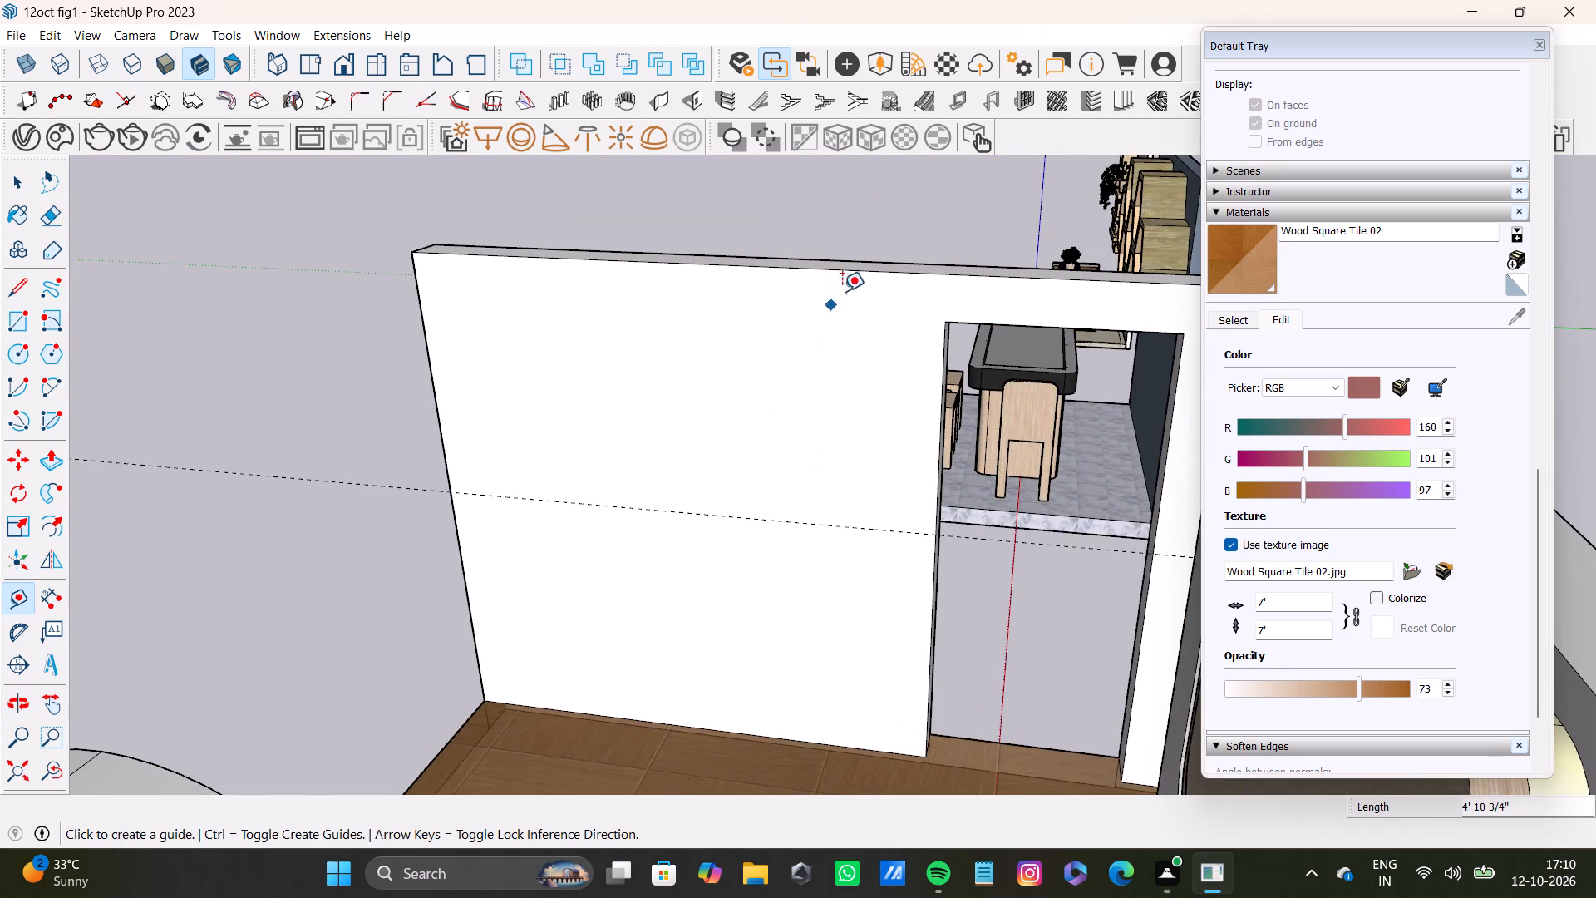
pyautogui.click(877, 266)
pyautogui.click(943, 322)
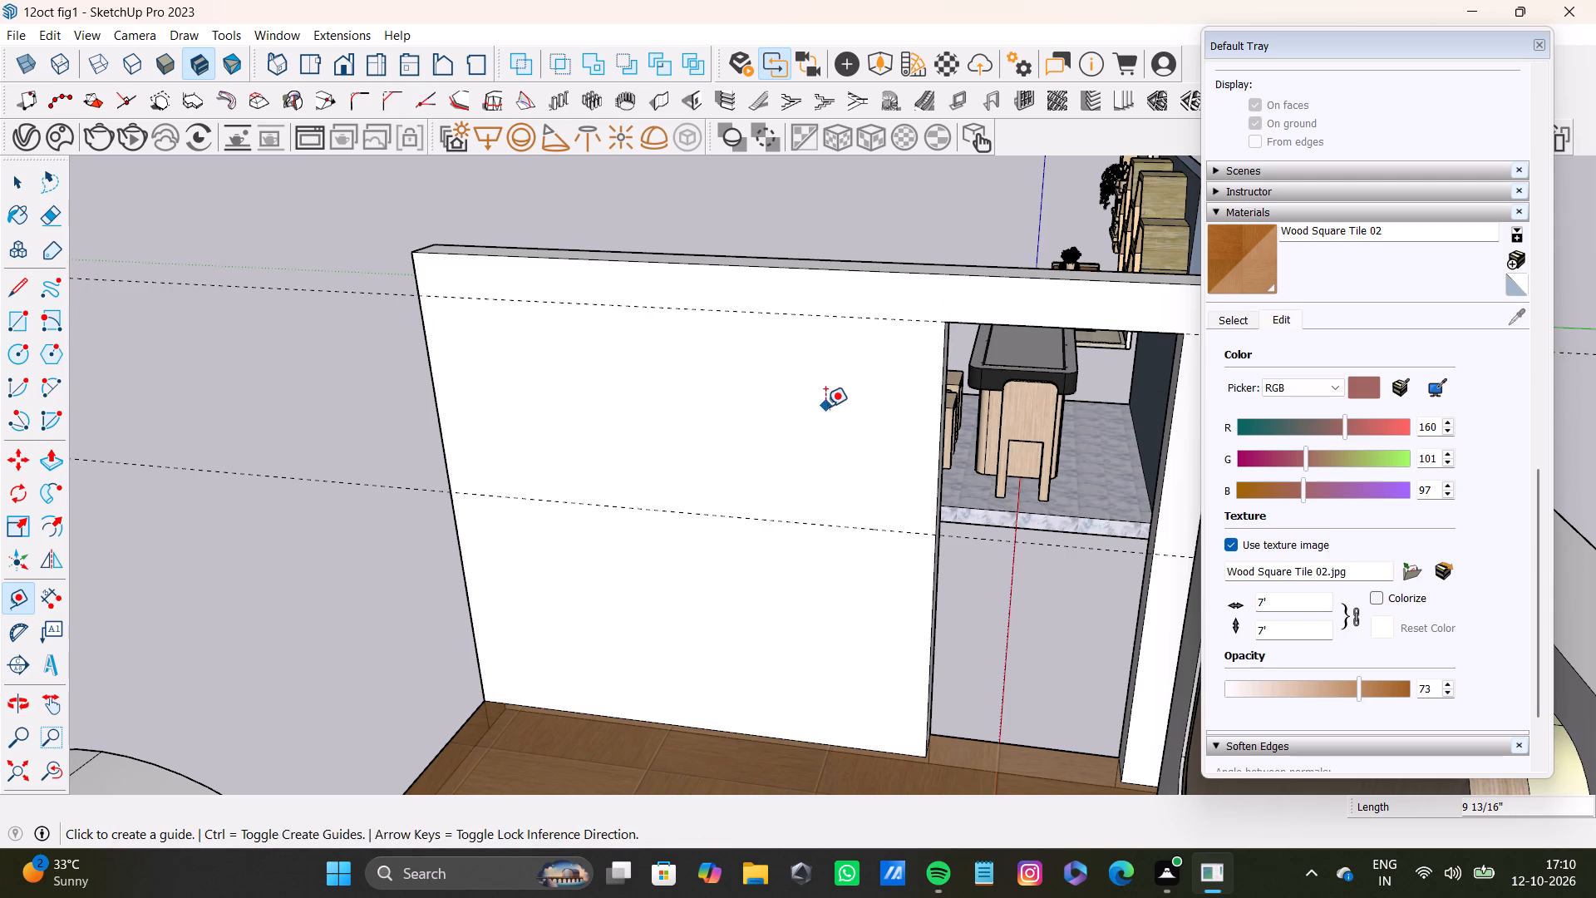
# Place vertical guides on the doorway wall, one about 11 5/8" from its free end and one just beside the doorway edge.
pyautogui.scroll(-3, 828, 410)
pyautogui.moveTo(827, 439); pyautogui.dragTo(949, 451, button='middle')
pyautogui.keyDown('shift'); pyautogui.scroll(2, 766, 436); pyautogui.keyUp('shift')
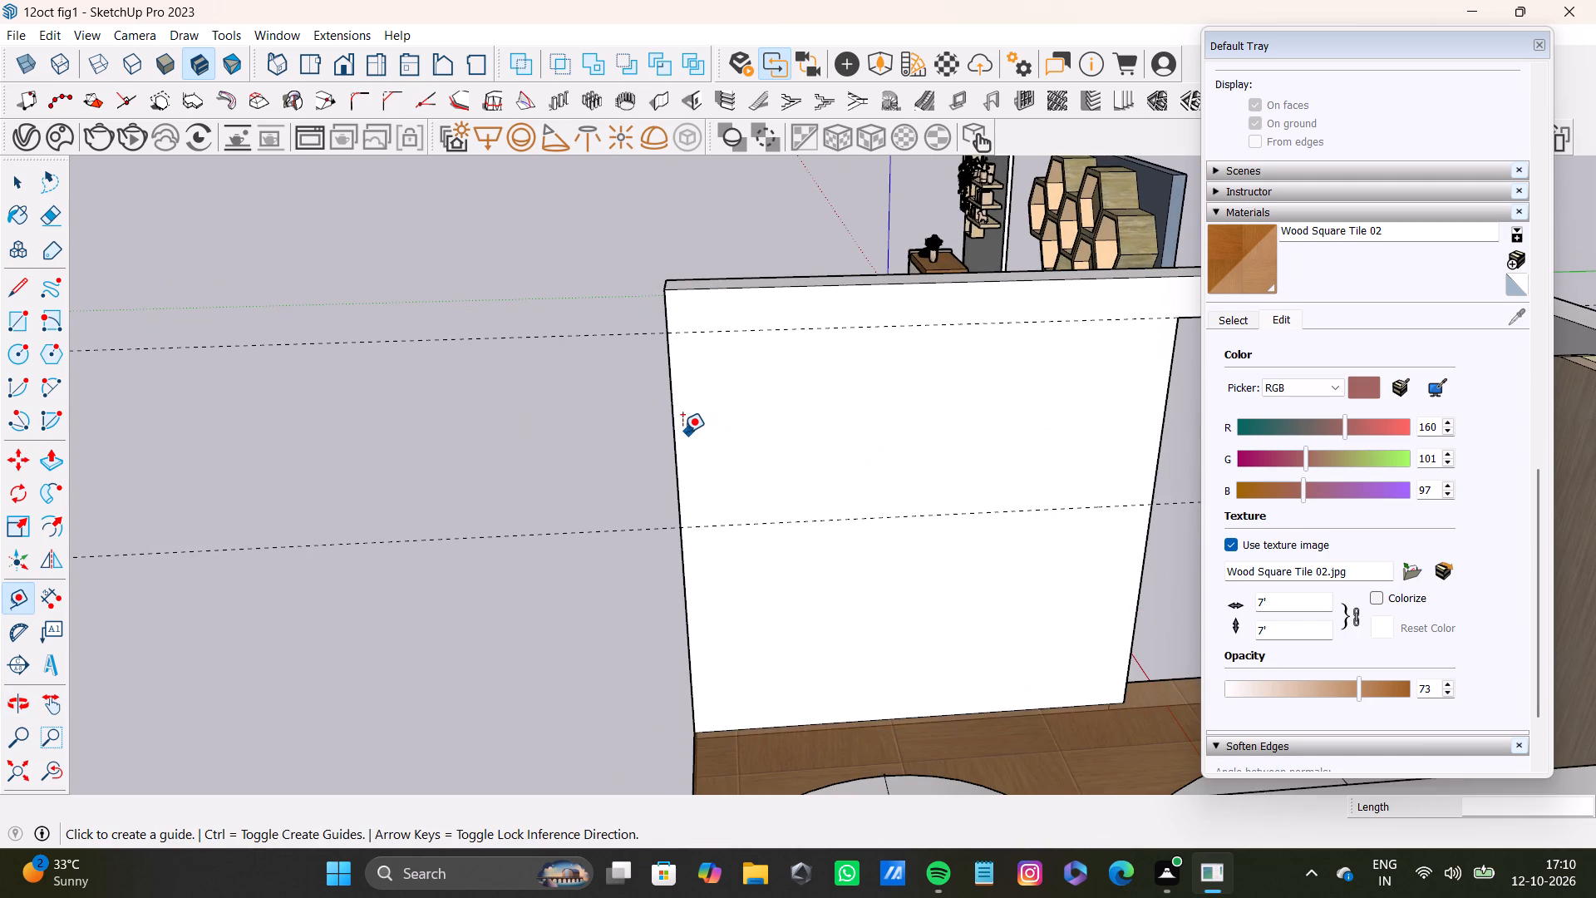
pyautogui.click(680, 434)
pyautogui.click(723, 418)
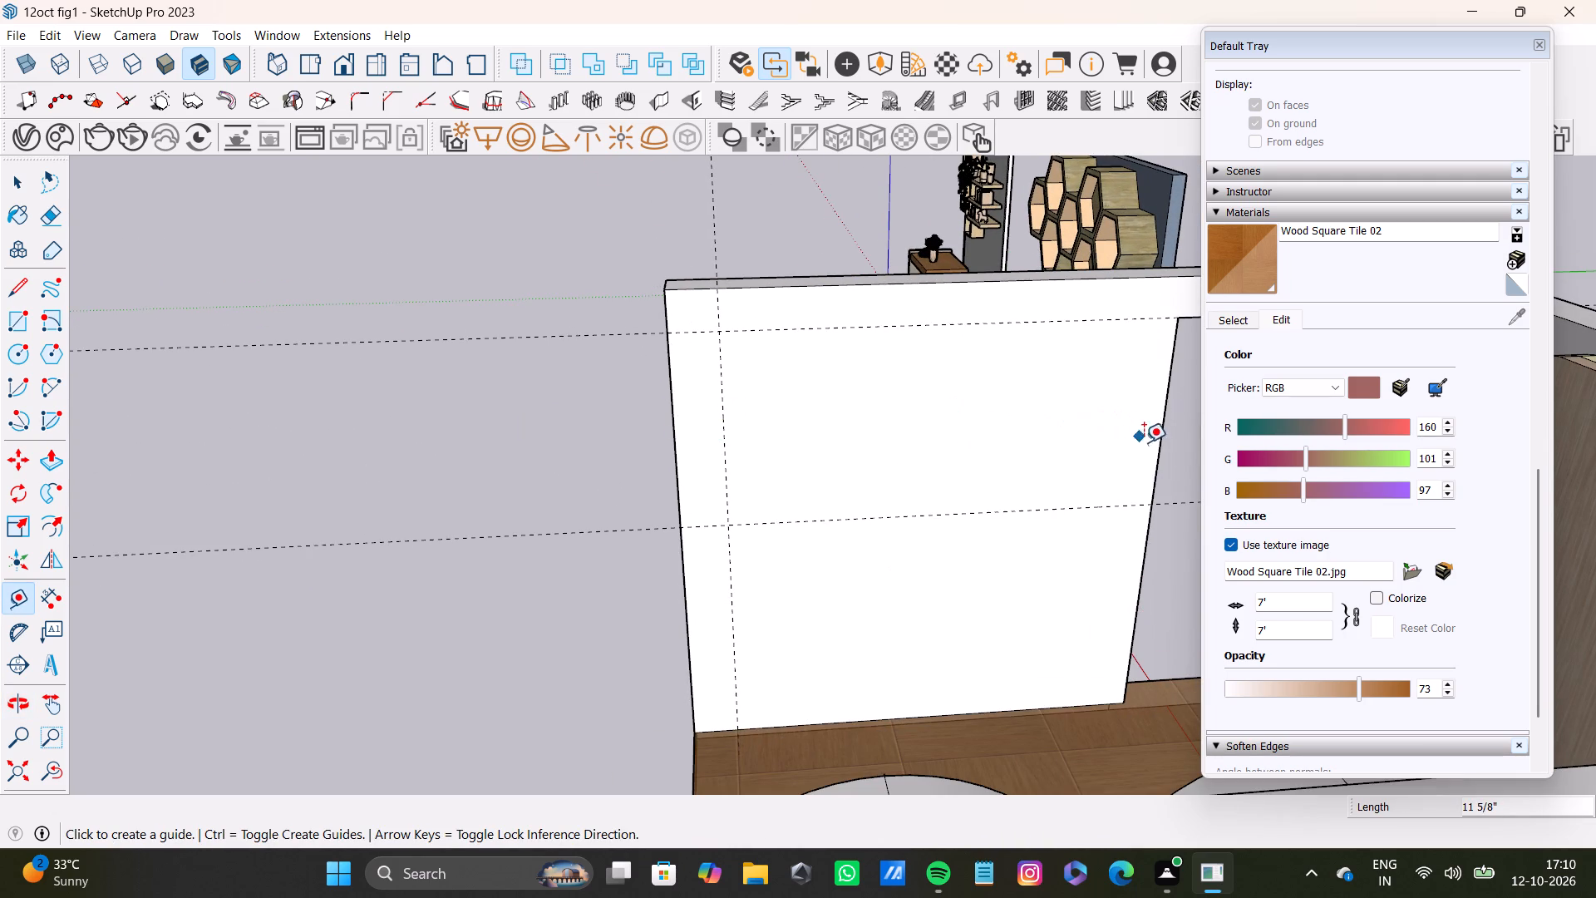
pyautogui.moveTo(1155, 451); pyautogui.dragTo(1148, 451)
pyautogui.click(1117, 444)
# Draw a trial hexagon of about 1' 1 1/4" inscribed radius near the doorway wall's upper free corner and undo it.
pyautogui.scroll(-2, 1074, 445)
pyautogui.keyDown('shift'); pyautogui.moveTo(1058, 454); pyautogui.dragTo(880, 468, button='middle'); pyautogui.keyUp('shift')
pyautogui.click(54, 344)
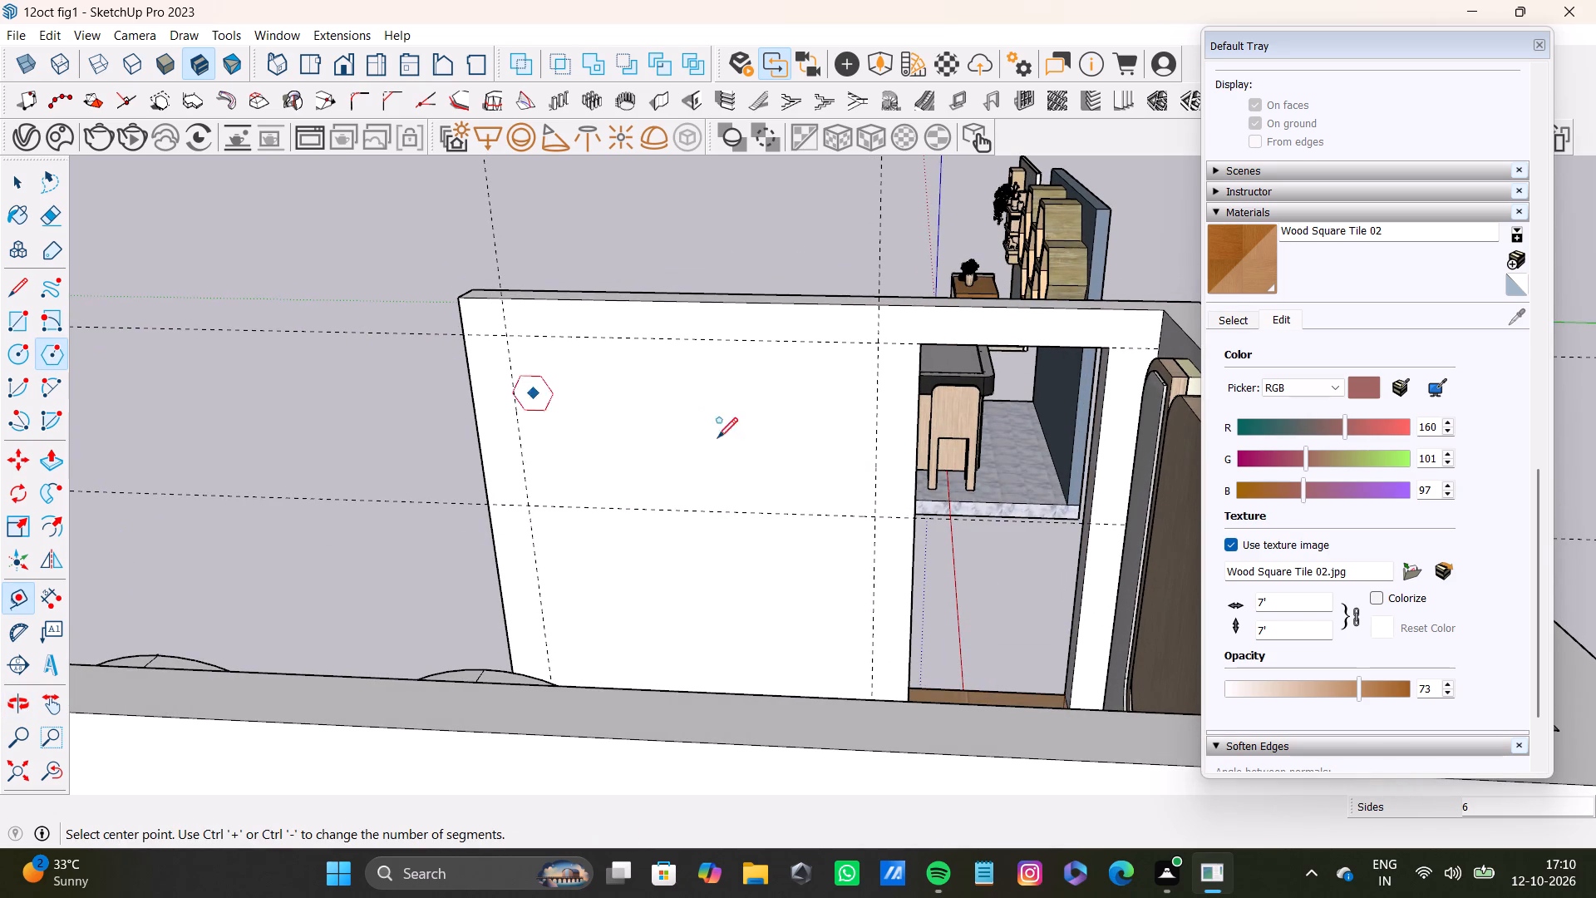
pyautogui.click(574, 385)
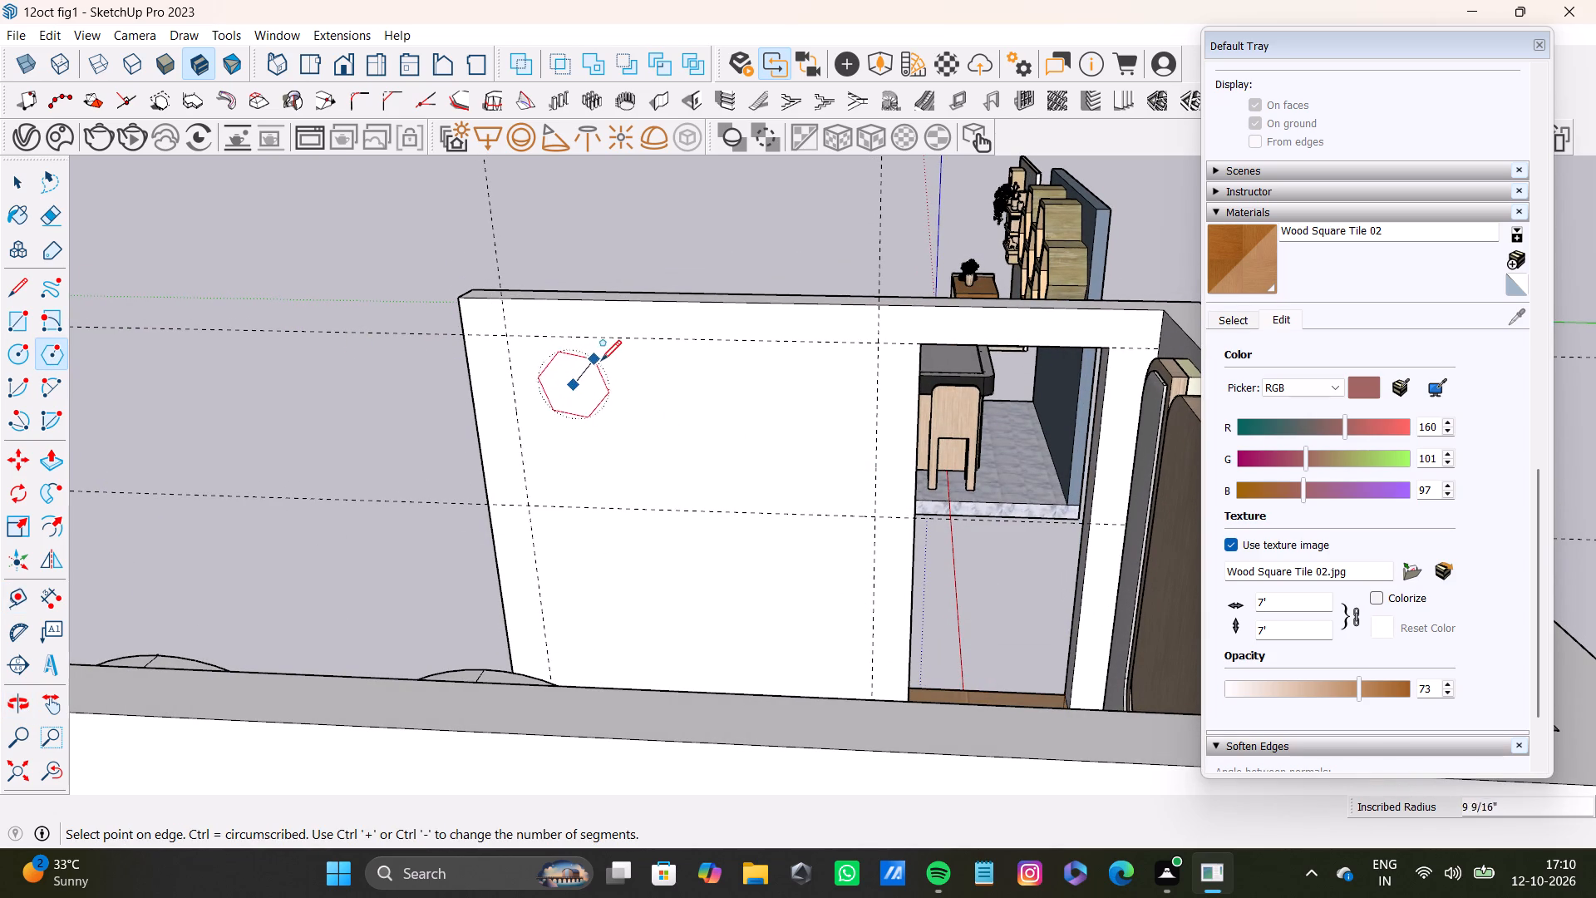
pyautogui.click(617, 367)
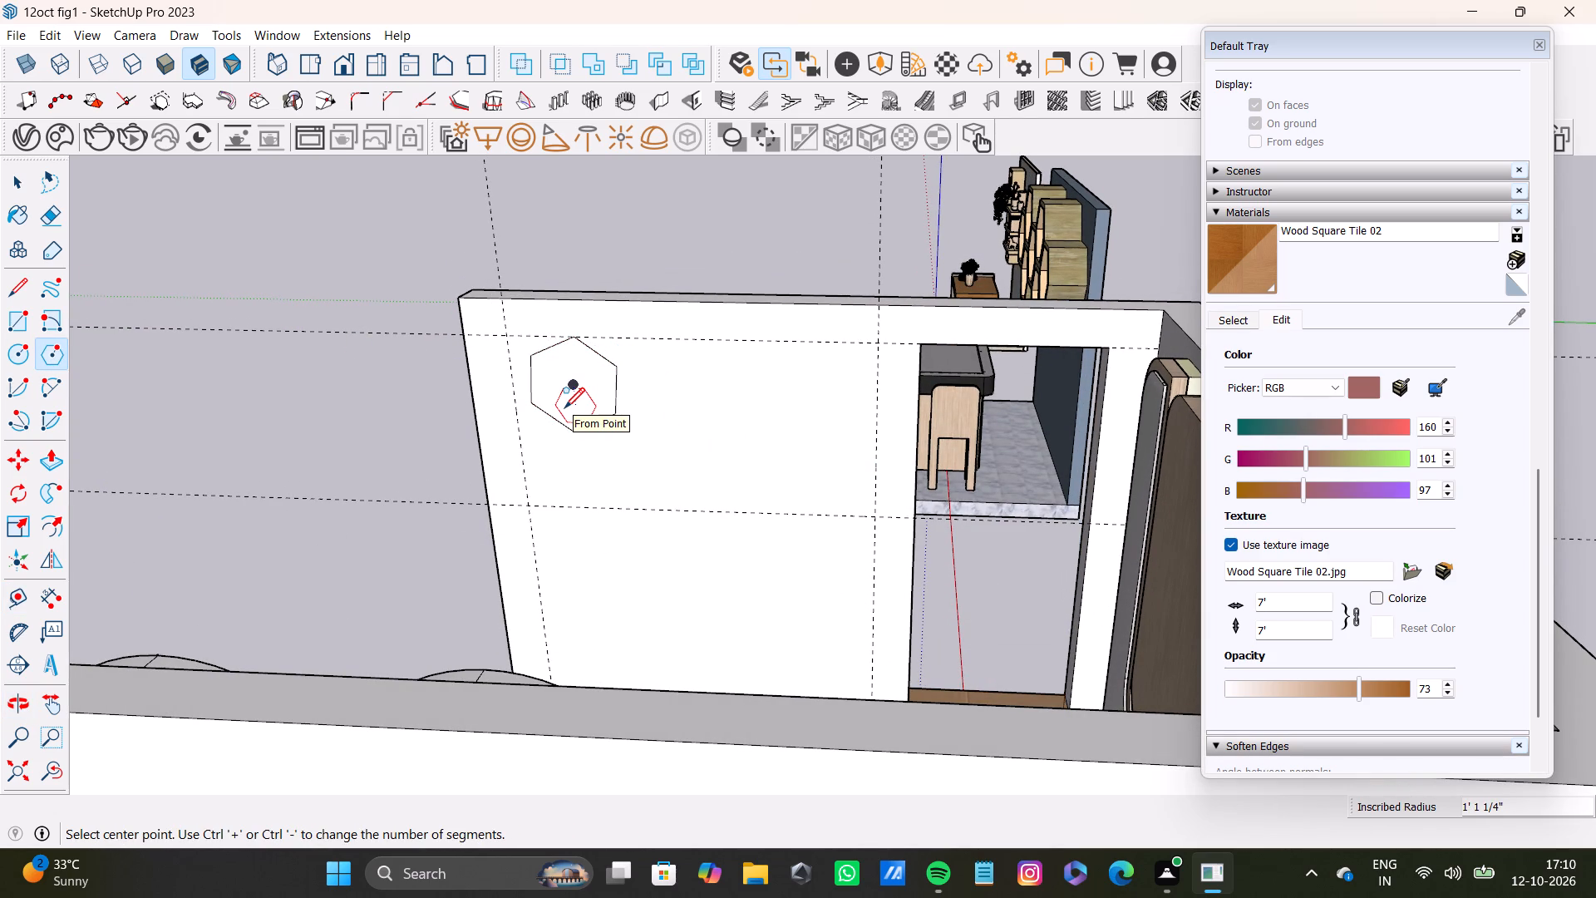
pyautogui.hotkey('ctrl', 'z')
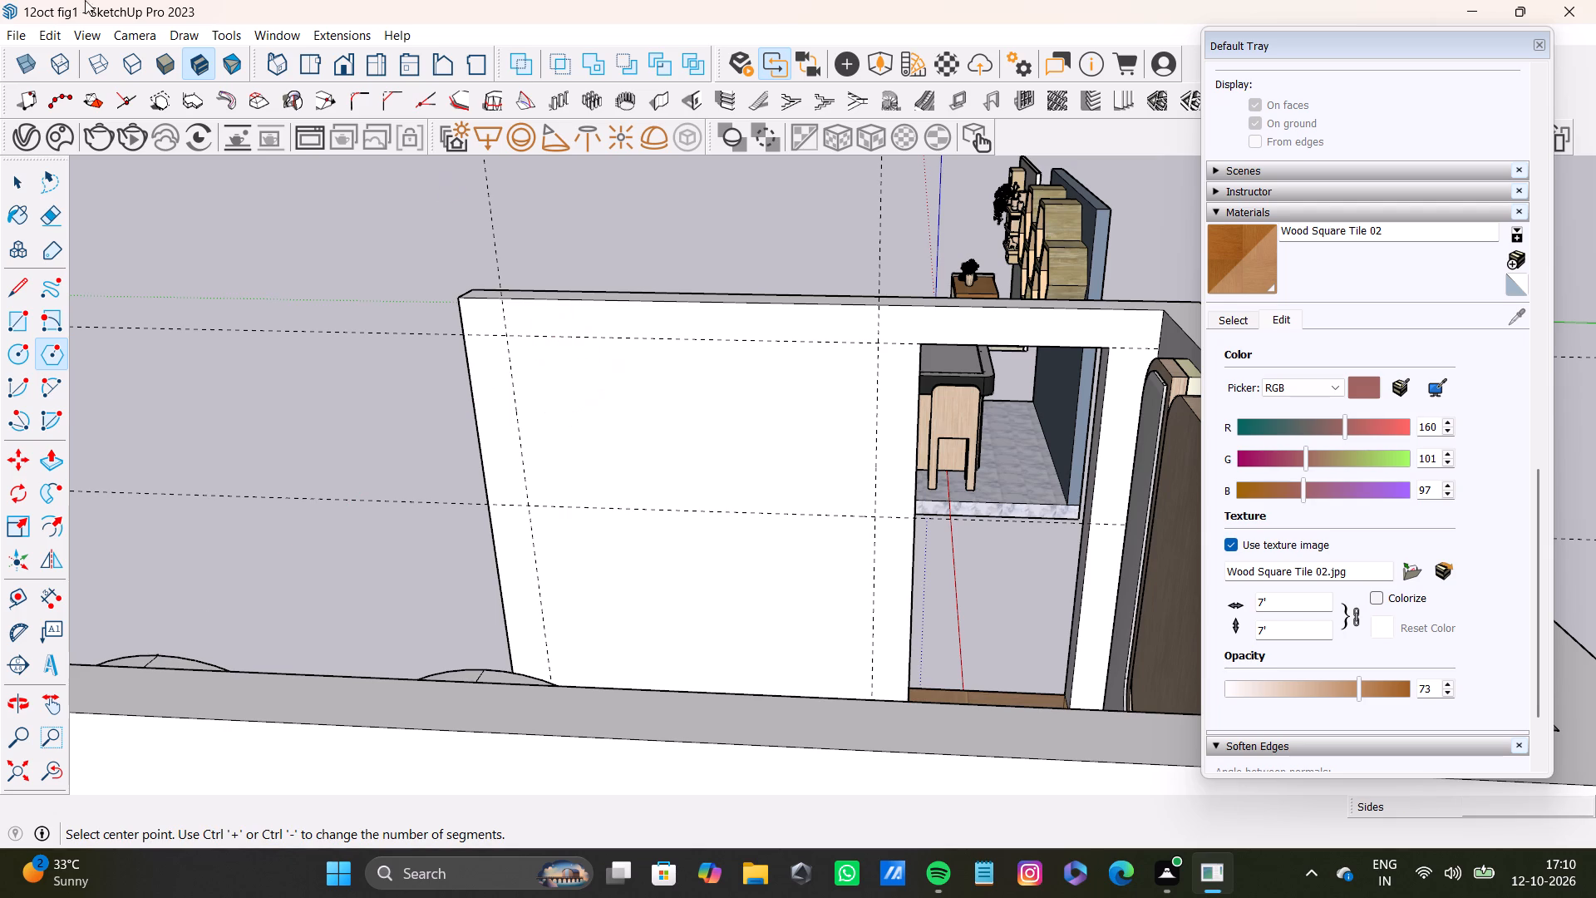
# Draw a hexagon of about 1' 1 3/16" circumscribed radius near the wall's upper free corner, and a similar one lower beside the doorway.
pyautogui.click(578, 399)
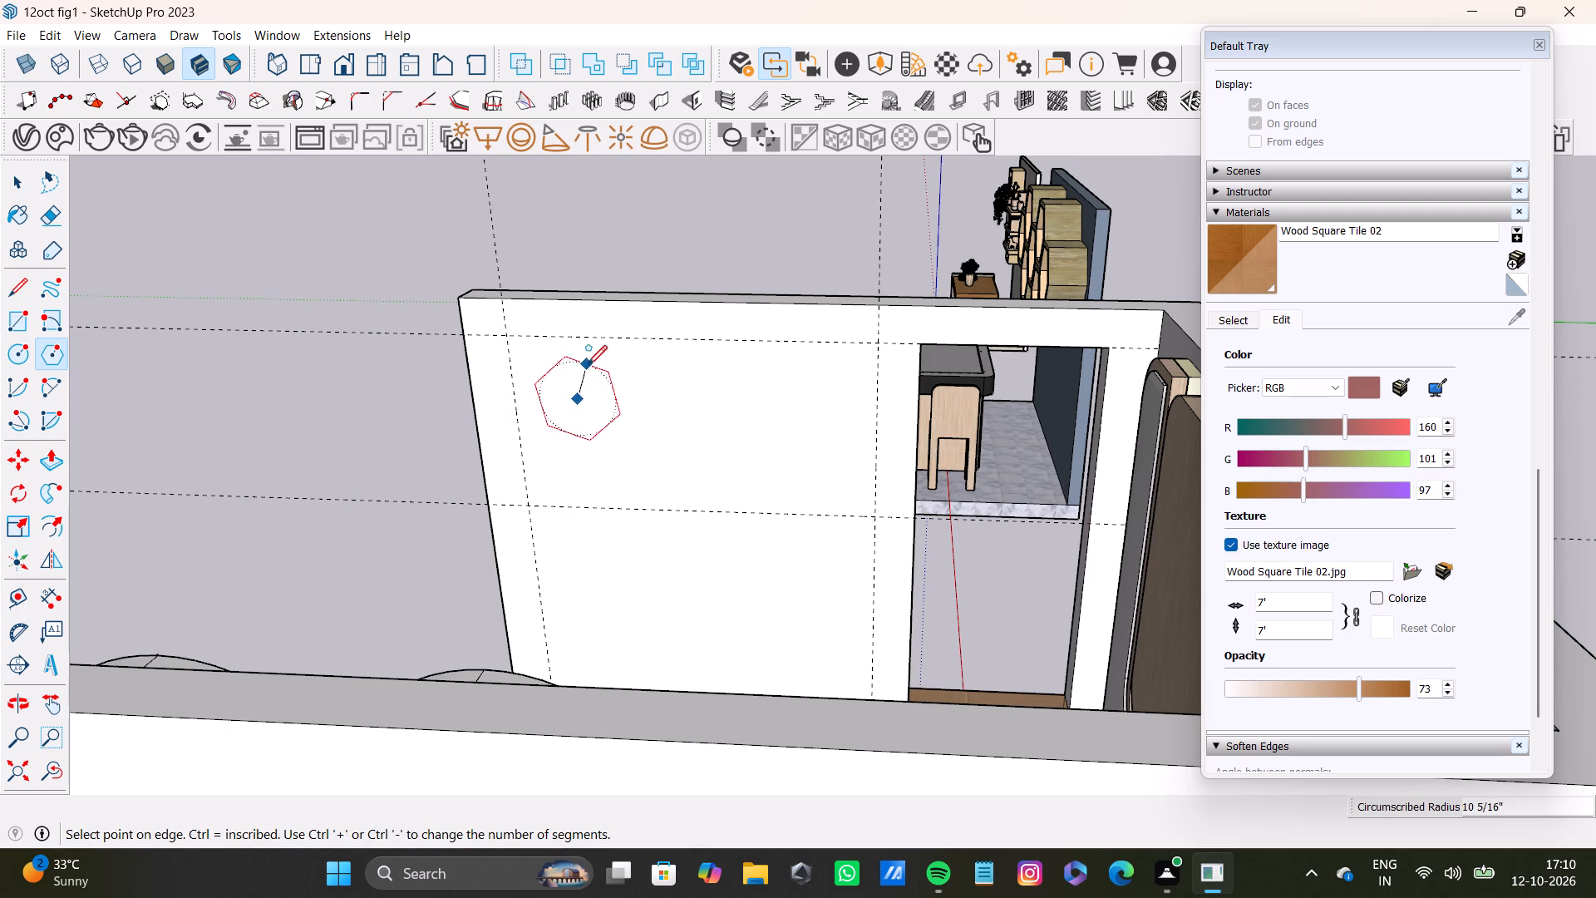
pyautogui.click(579, 351)
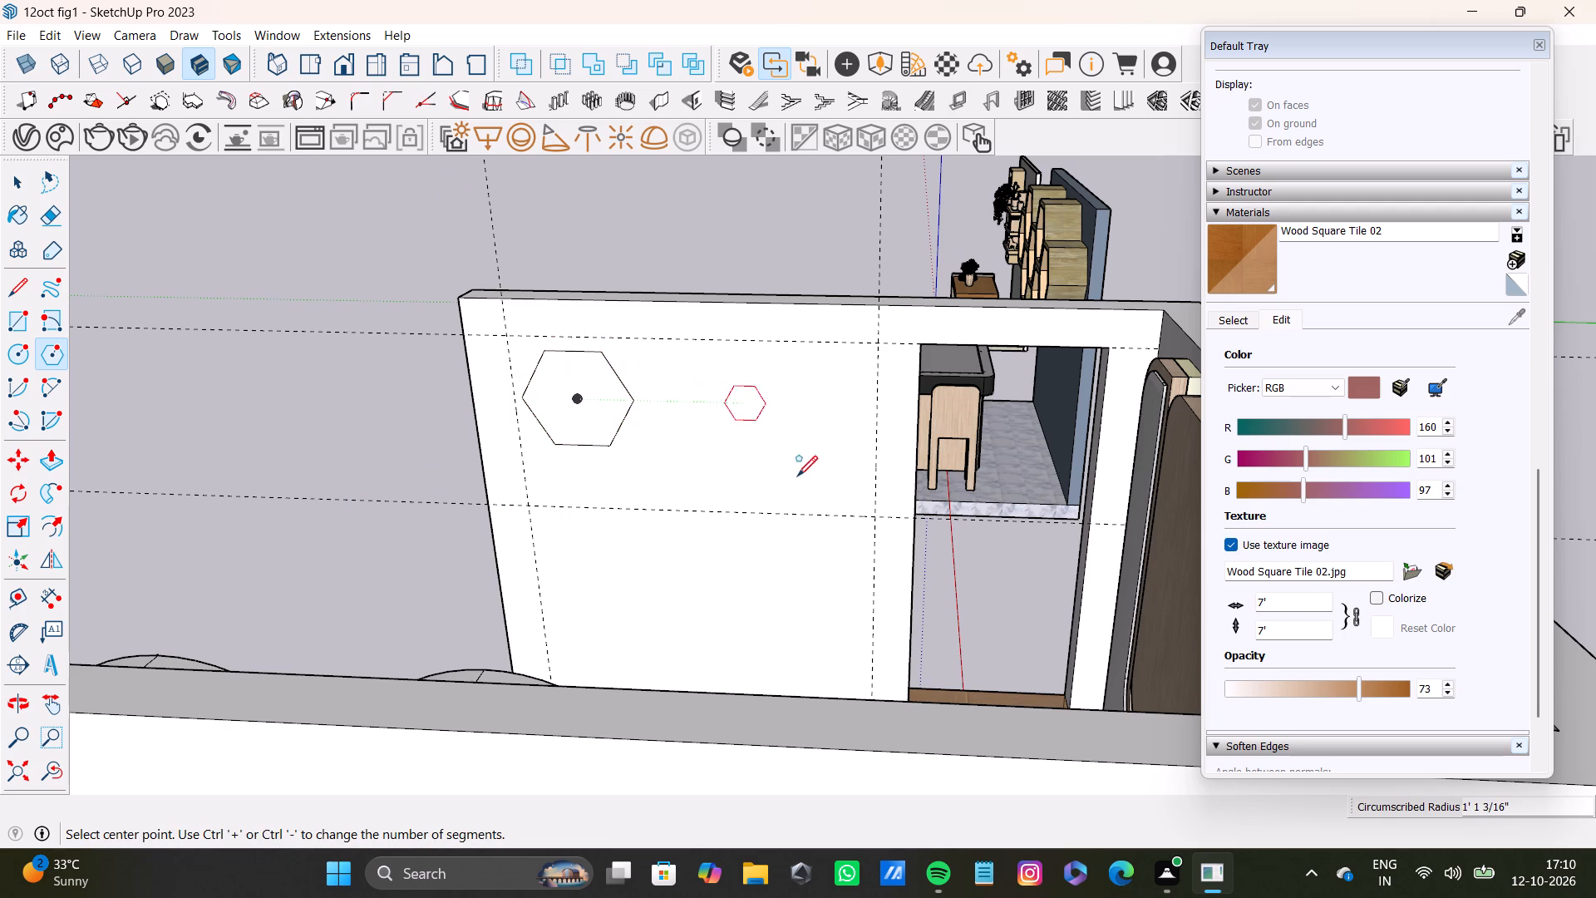
pyautogui.click(821, 481)
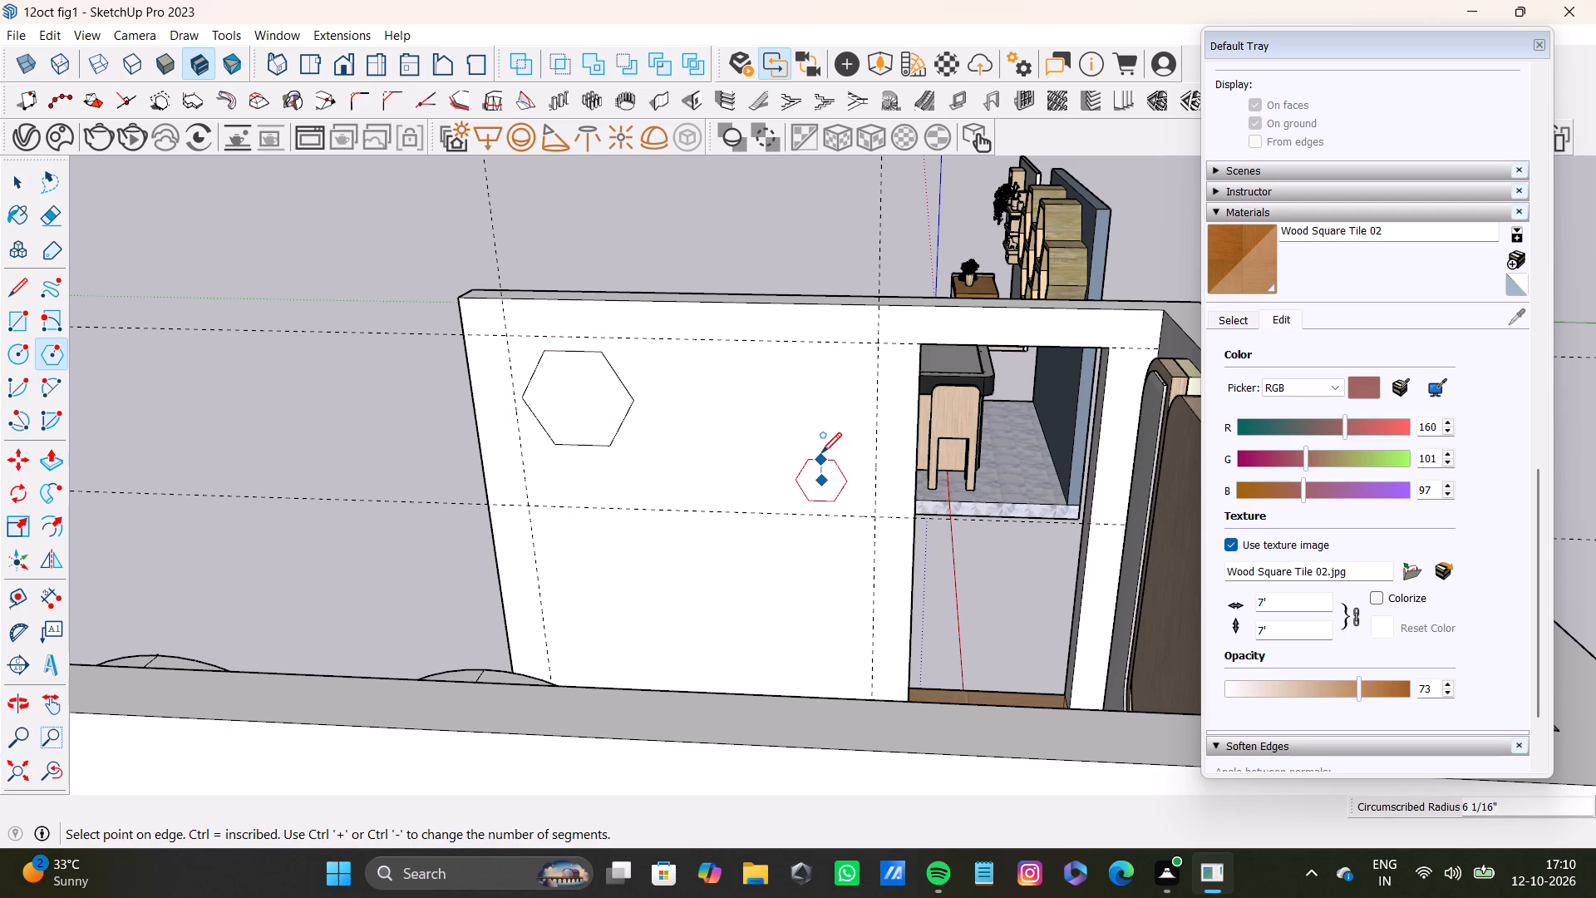
pyautogui.click(820, 433)
pyautogui.scroll(-4, 791, 502)
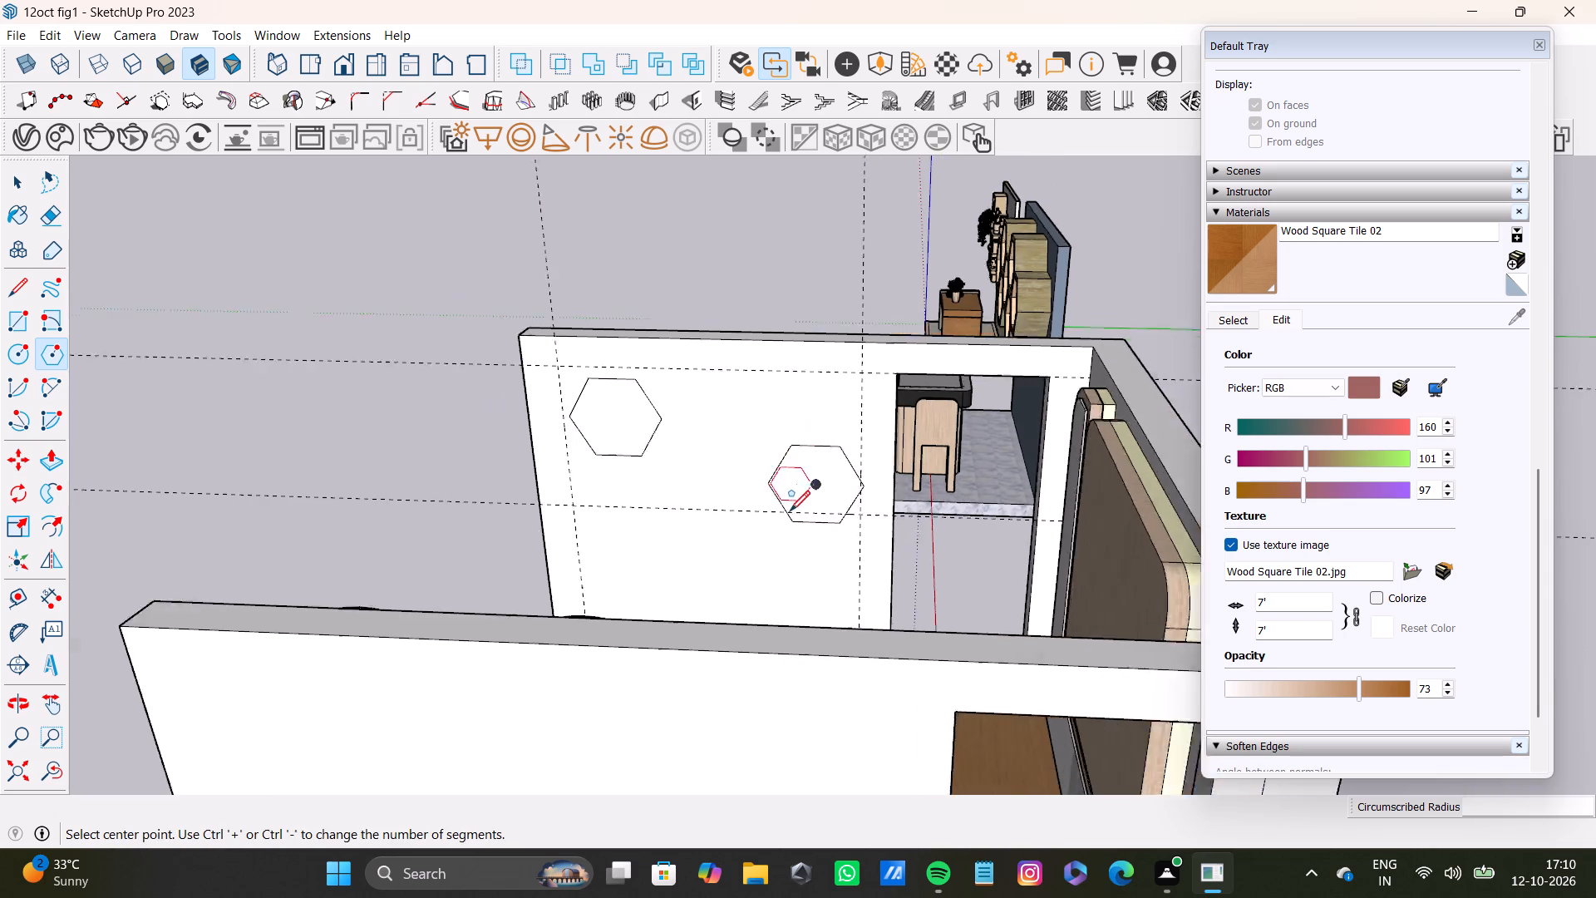
pyautogui.moveTo(790, 510); pyautogui.dragTo(802, 528, button='middle')
pyautogui.press('space')
# Extrude the hexagon near the wall's free end about 1' 1 5/16" into the room and pull its face slightly further.
pyautogui.scroll(-1, 857, 494)
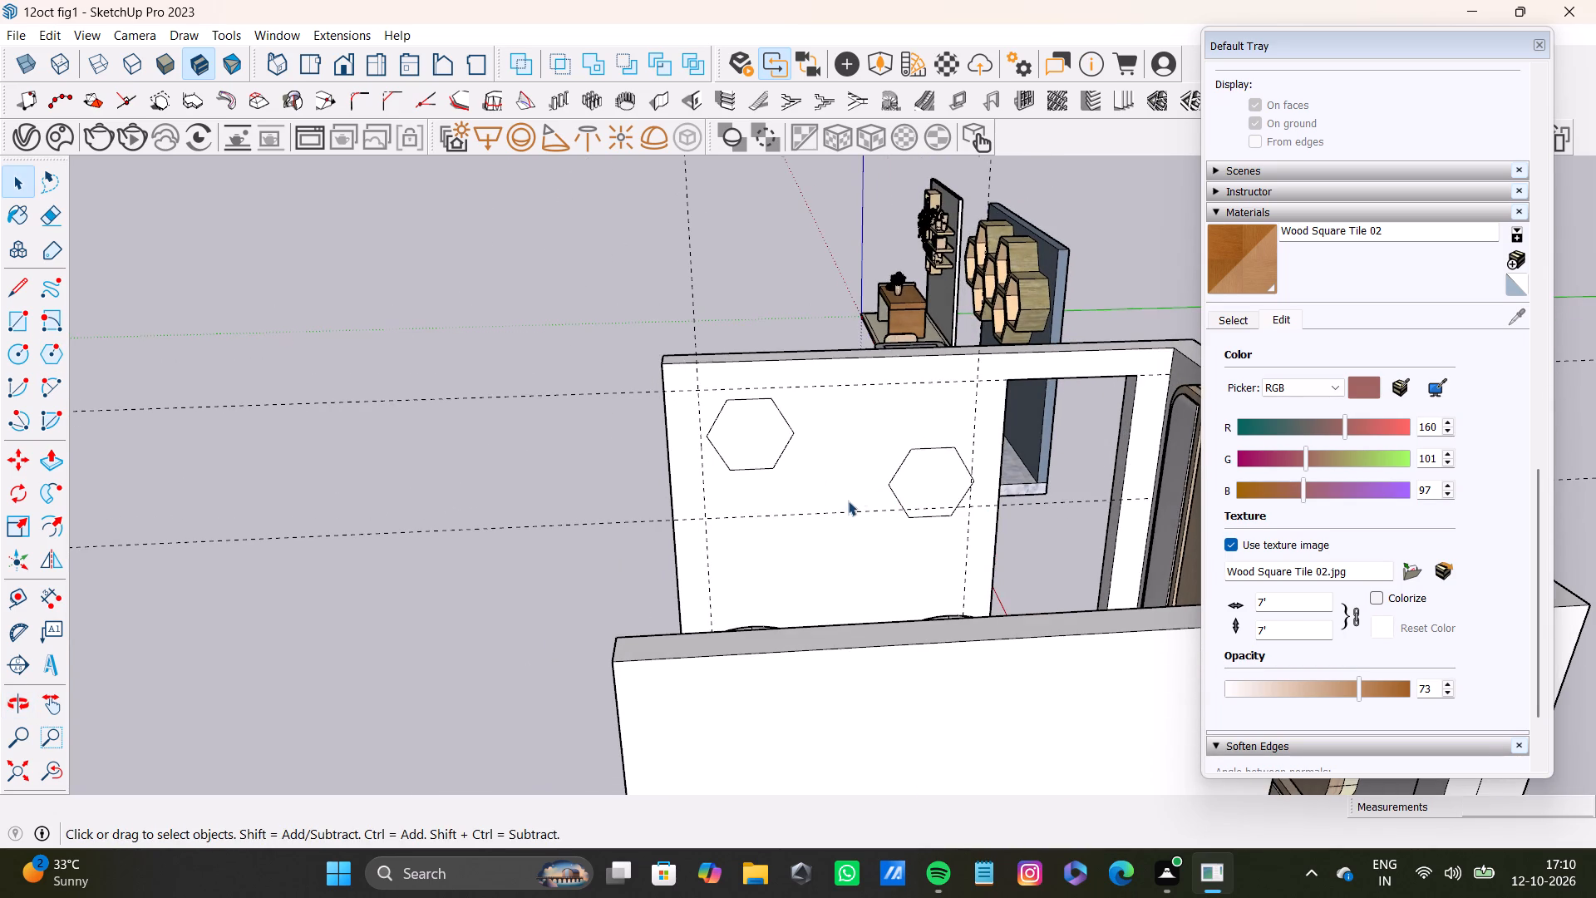
pyautogui.scroll(-5, 848, 501)
pyautogui.moveTo(851, 495); pyautogui.dragTo(771, 527, button='middle')
pyautogui.scroll(10, 719, 476)
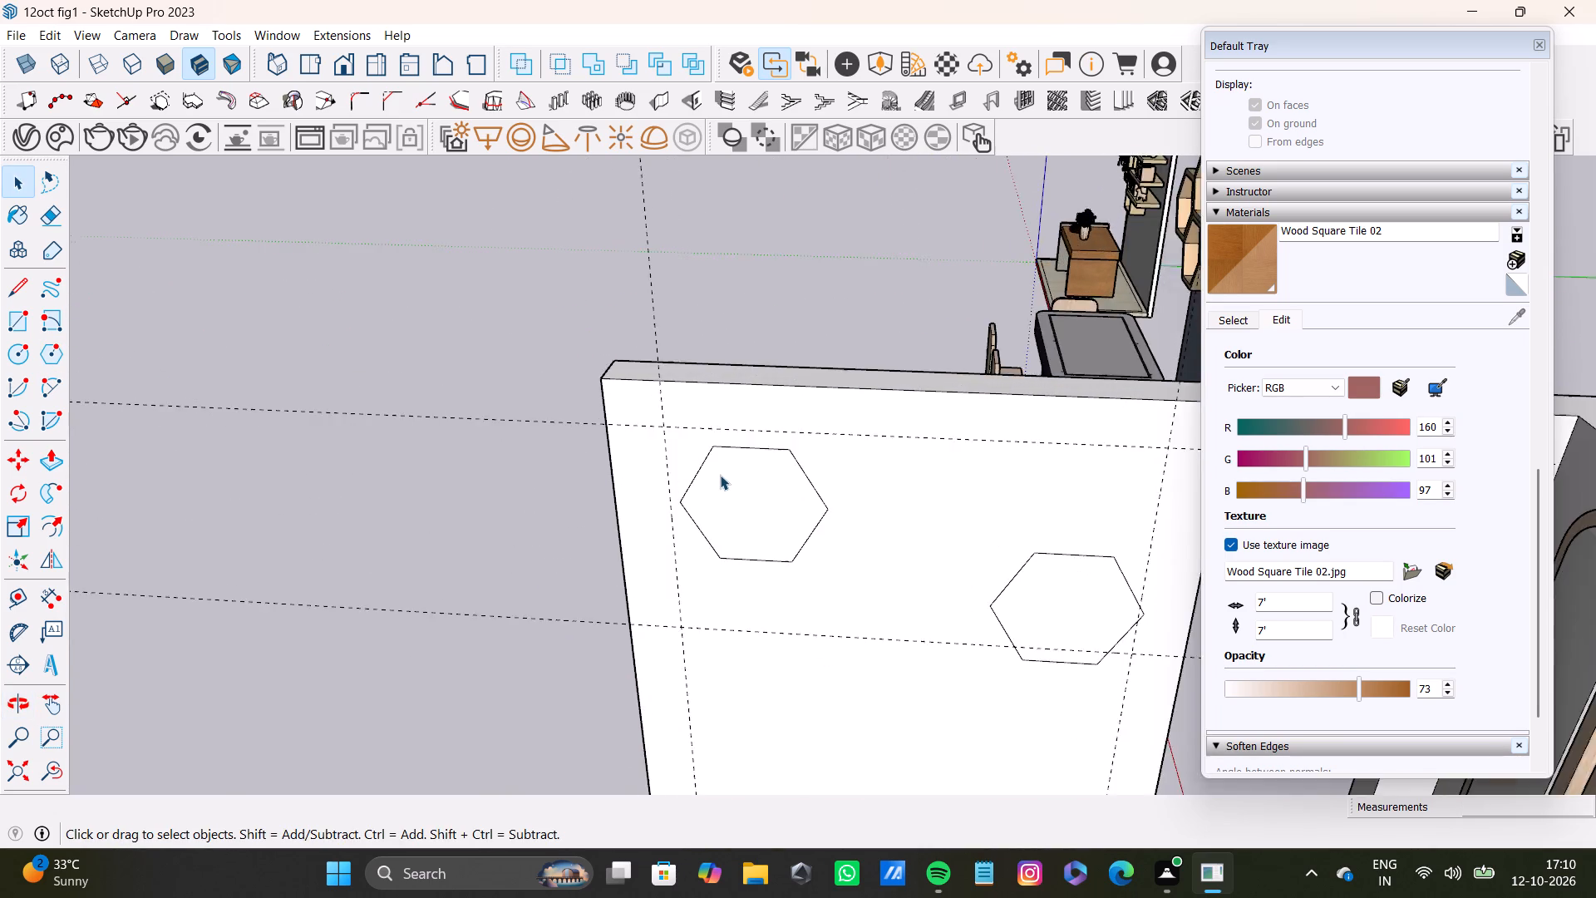
pyautogui.scroll(10, 720, 475)
pyautogui.click(762, 493)
pyautogui.press('p')
pyautogui.moveTo(1050, 346); pyautogui.dragTo(1042, 352)
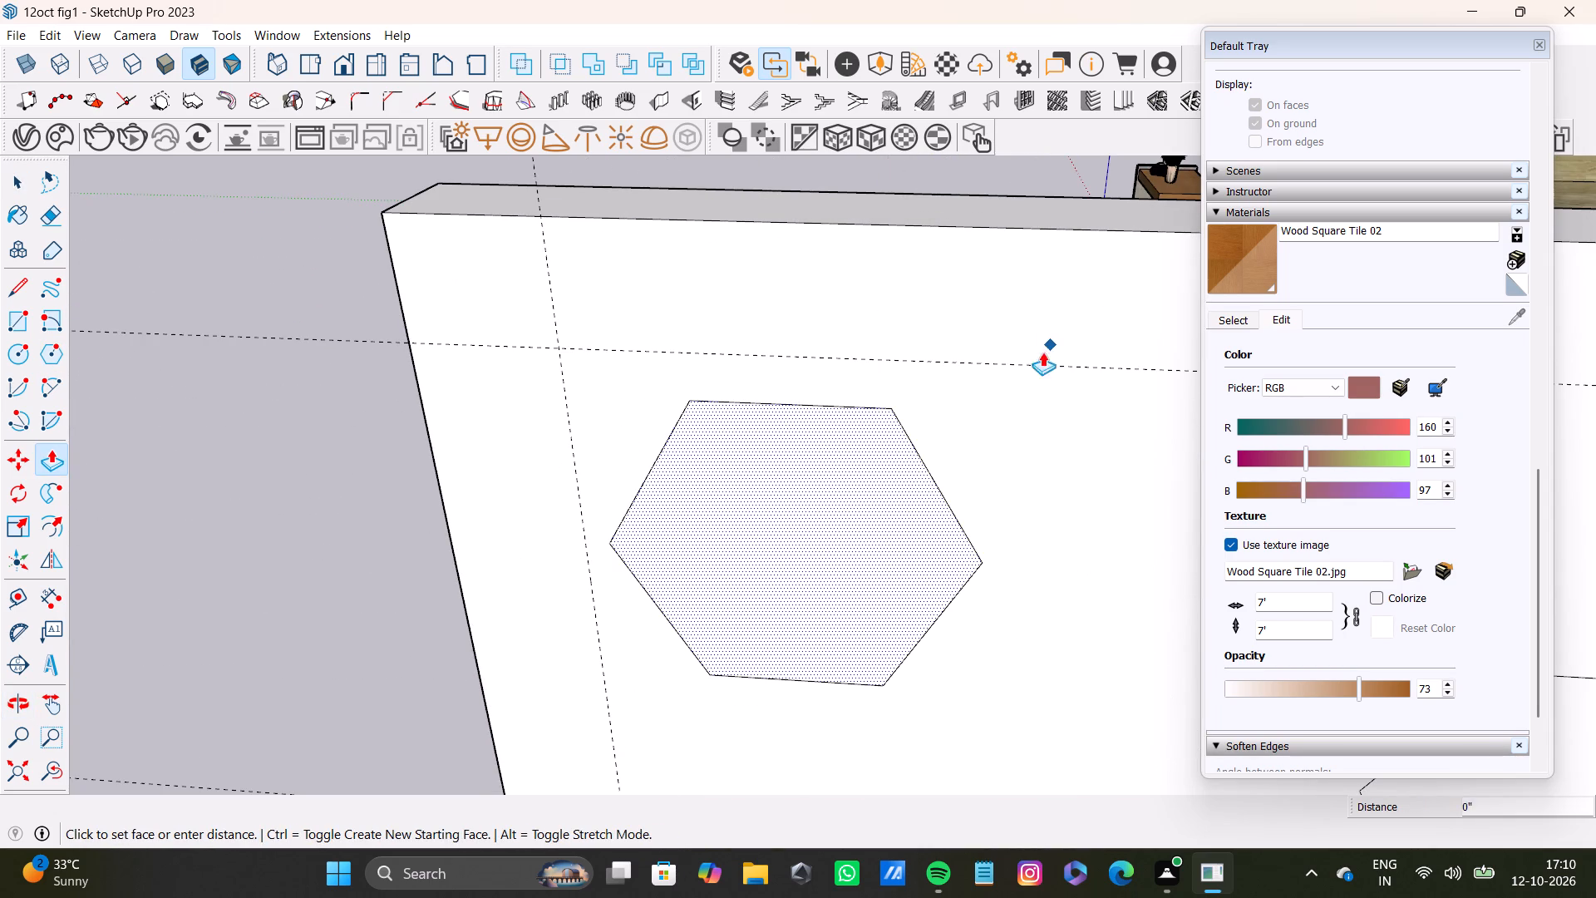
pyautogui.moveTo(1042, 352); pyautogui.dragTo(972, 433)
pyautogui.scroll(-9, 963, 451)
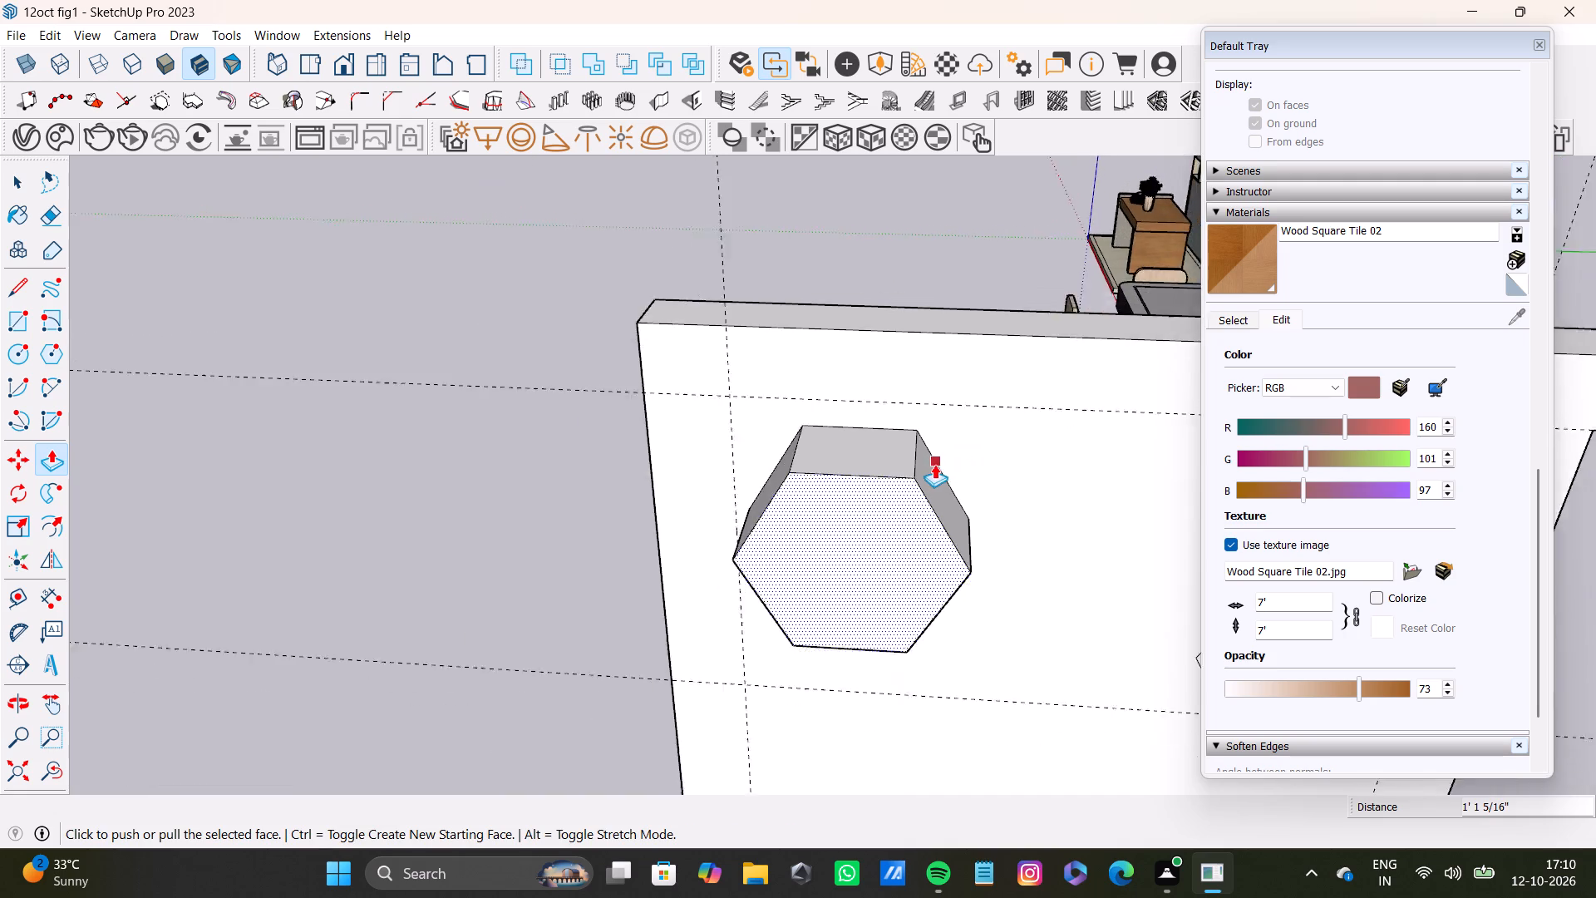
pyautogui.keyDown('shift'); pyautogui.moveTo(964, 457); pyautogui.dragTo(480, 373, button='middle'); pyautogui.keyUp('shift')
pyautogui.scroll(2, 543, 407)
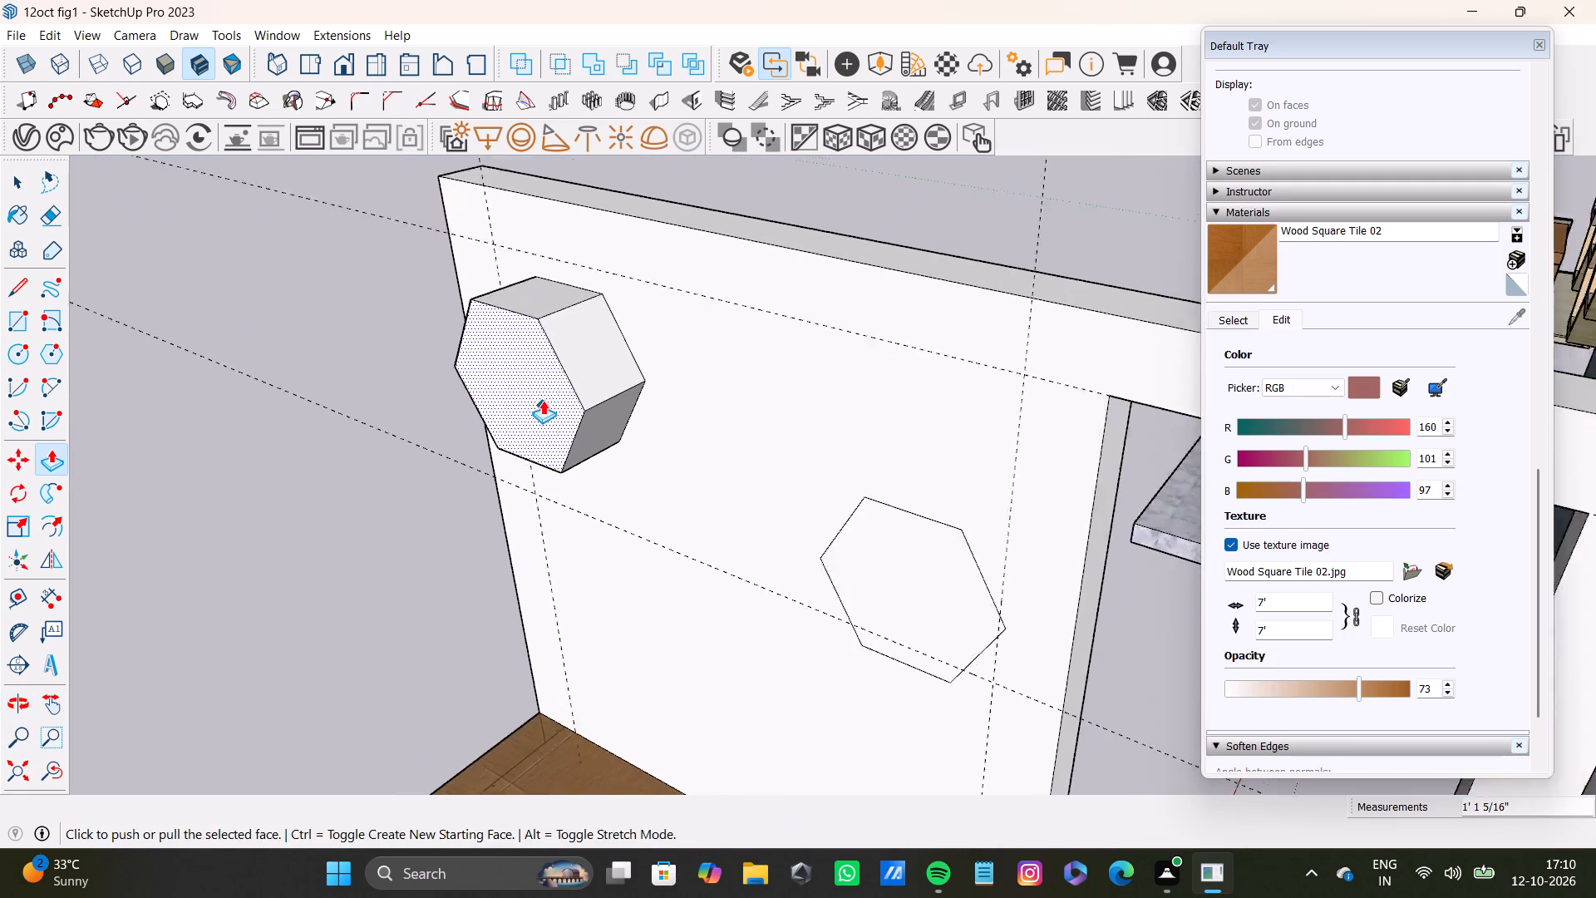
pyautogui.moveTo(543, 398); pyautogui.dragTo(525, 405)
pyautogui.press('space')
# Extrude the doorway-side hexagon about 1' 4 1/2" into the room, using the first block's front face as reference.
pyautogui.scroll(-3, 606, 442)
pyautogui.moveTo(606, 459); pyautogui.dragTo(814, 479, button='middle')
pyautogui.press('space')
pyautogui.scroll(-5, 924, 526)
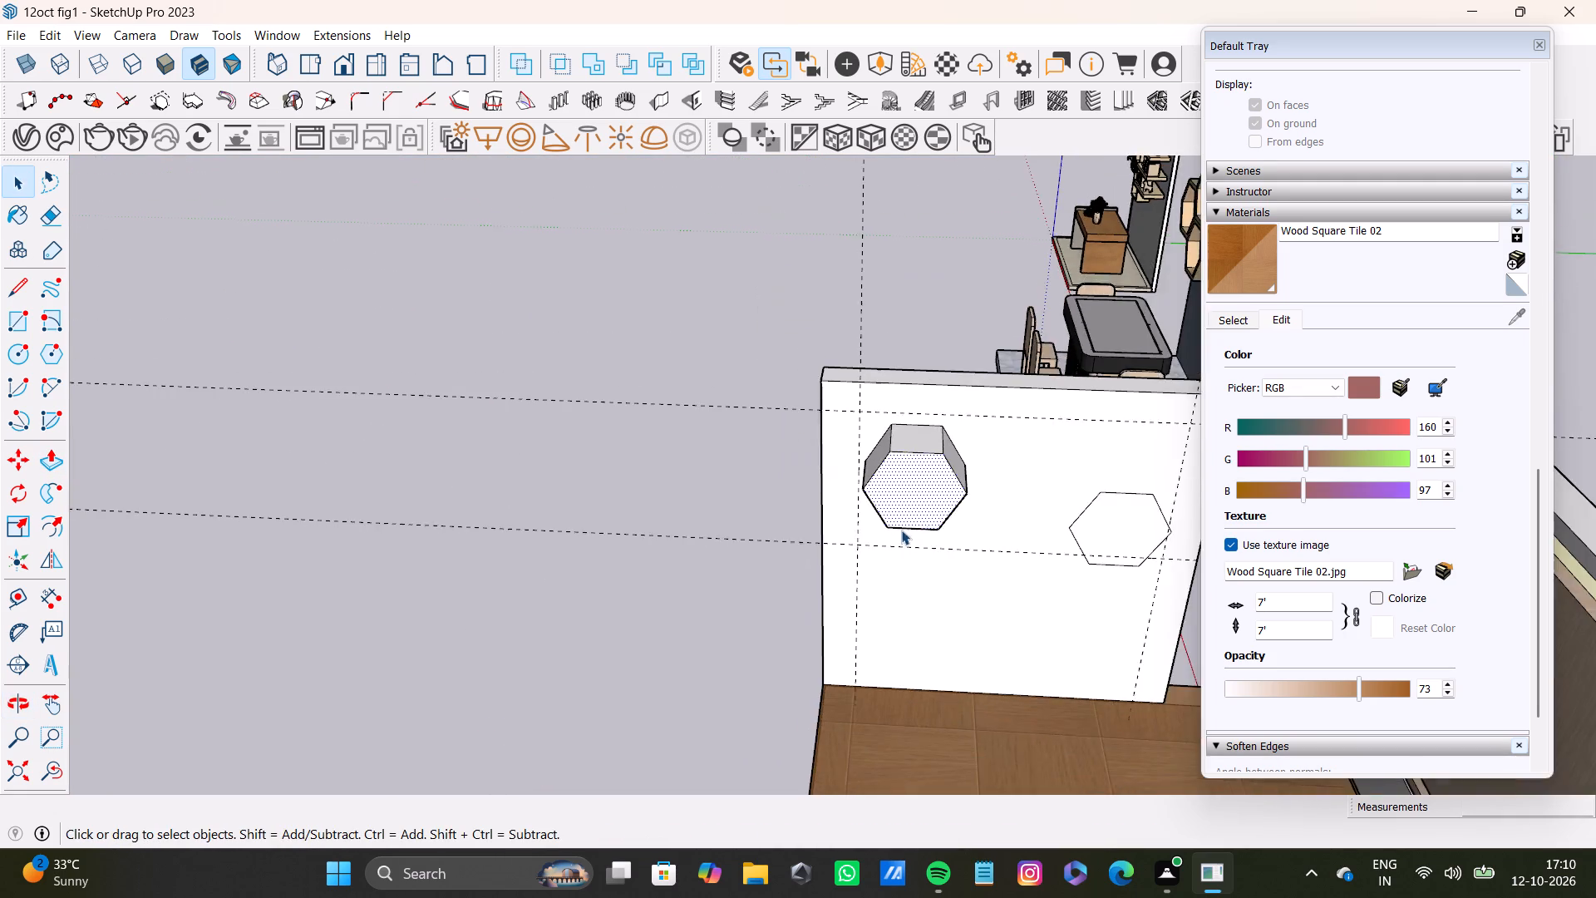
pyautogui.keyDown('shift'); pyautogui.moveTo(933, 512); pyautogui.dragTo(672, 533, button='middle'); pyautogui.keyUp('shift')
pyautogui.scroll(4, 796, 543)
pyautogui.press('space')
pyautogui.click(909, 530)
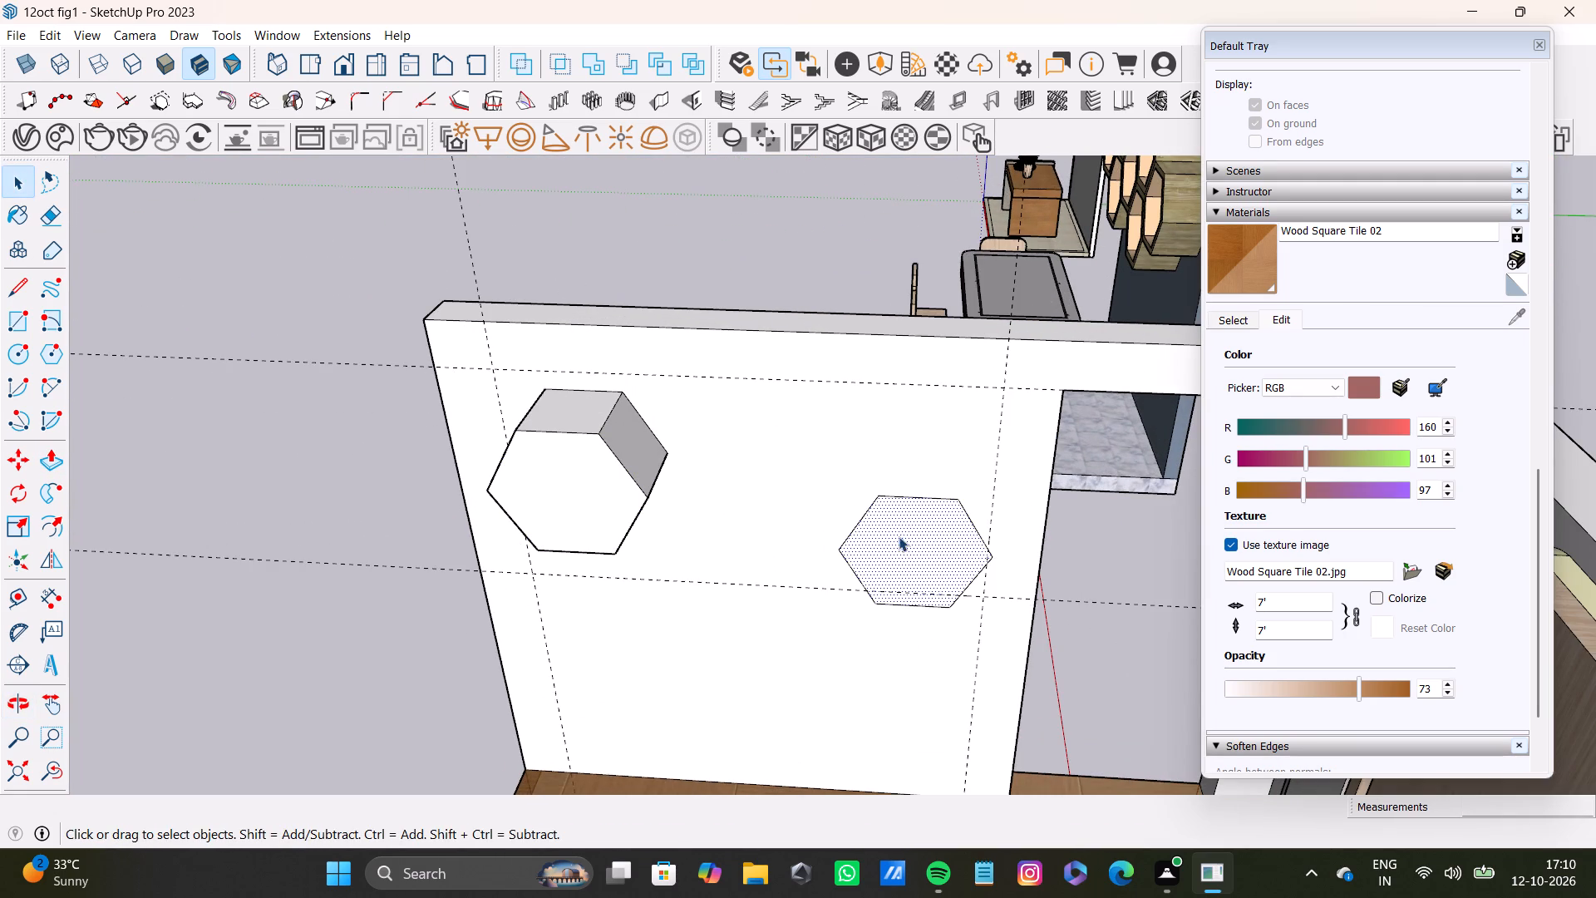
pyautogui.press('p')
pyautogui.moveTo(899, 536); pyautogui.dragTo(629, 477)
# Push the front face of the hexagonal block near the wall's free end back toward the wall to make it shallower.
pyautogui.scroll(-4, 669, 508)
pyautogui.moveTo(712, 557); pyautogui.dragTo(970, 464, button='middle')
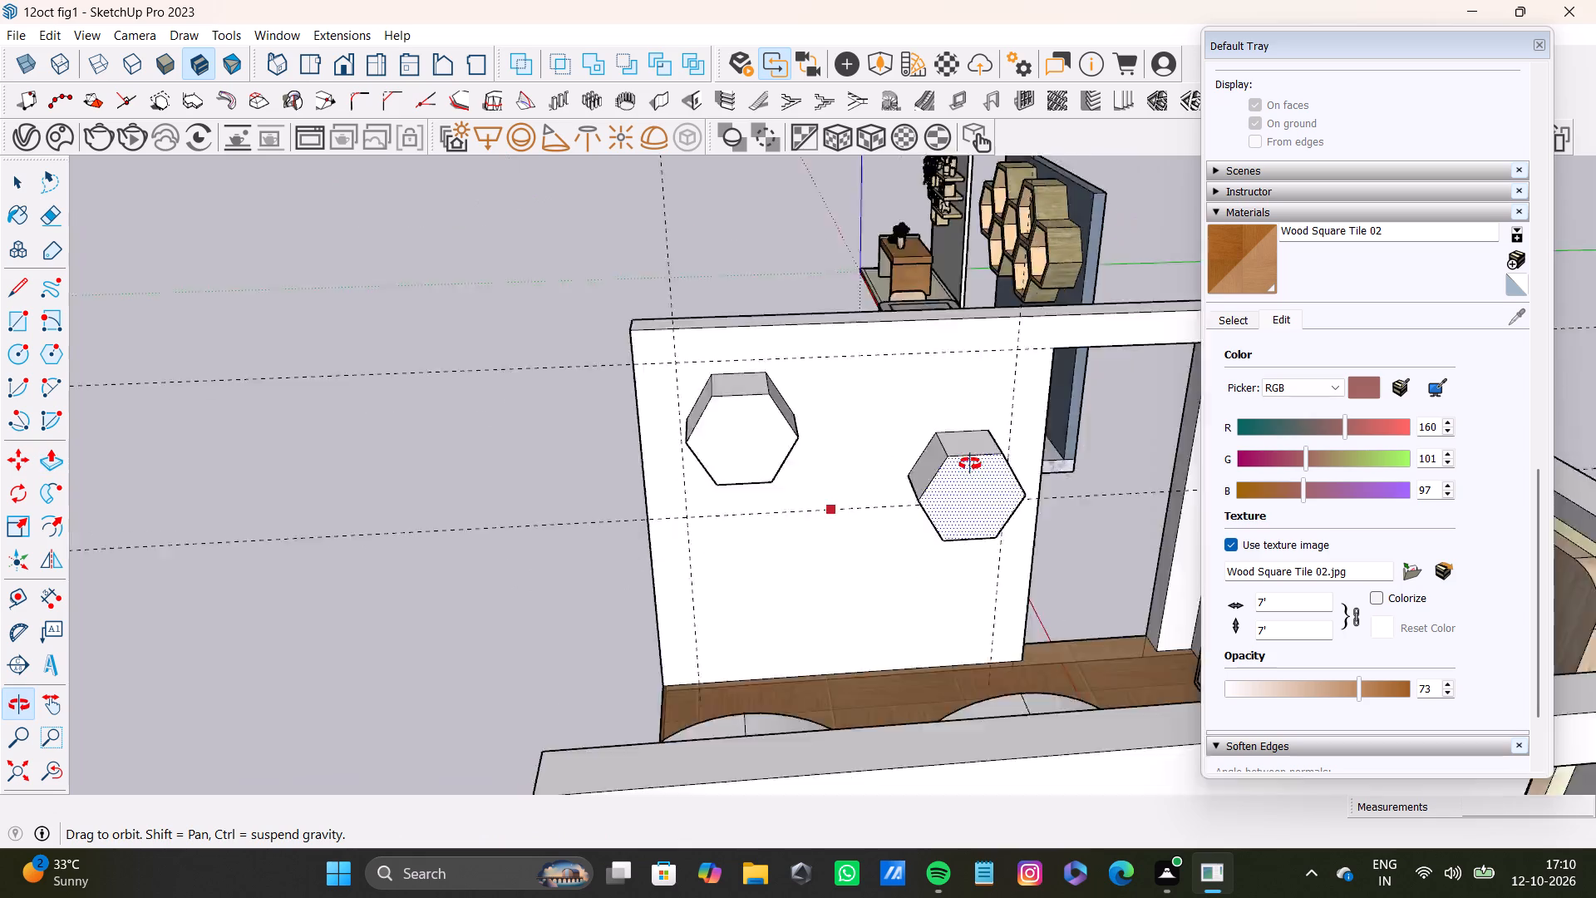
pyautogui.moveTo(970, 464); pyautogui.dragTo(658, 620, button='middle')
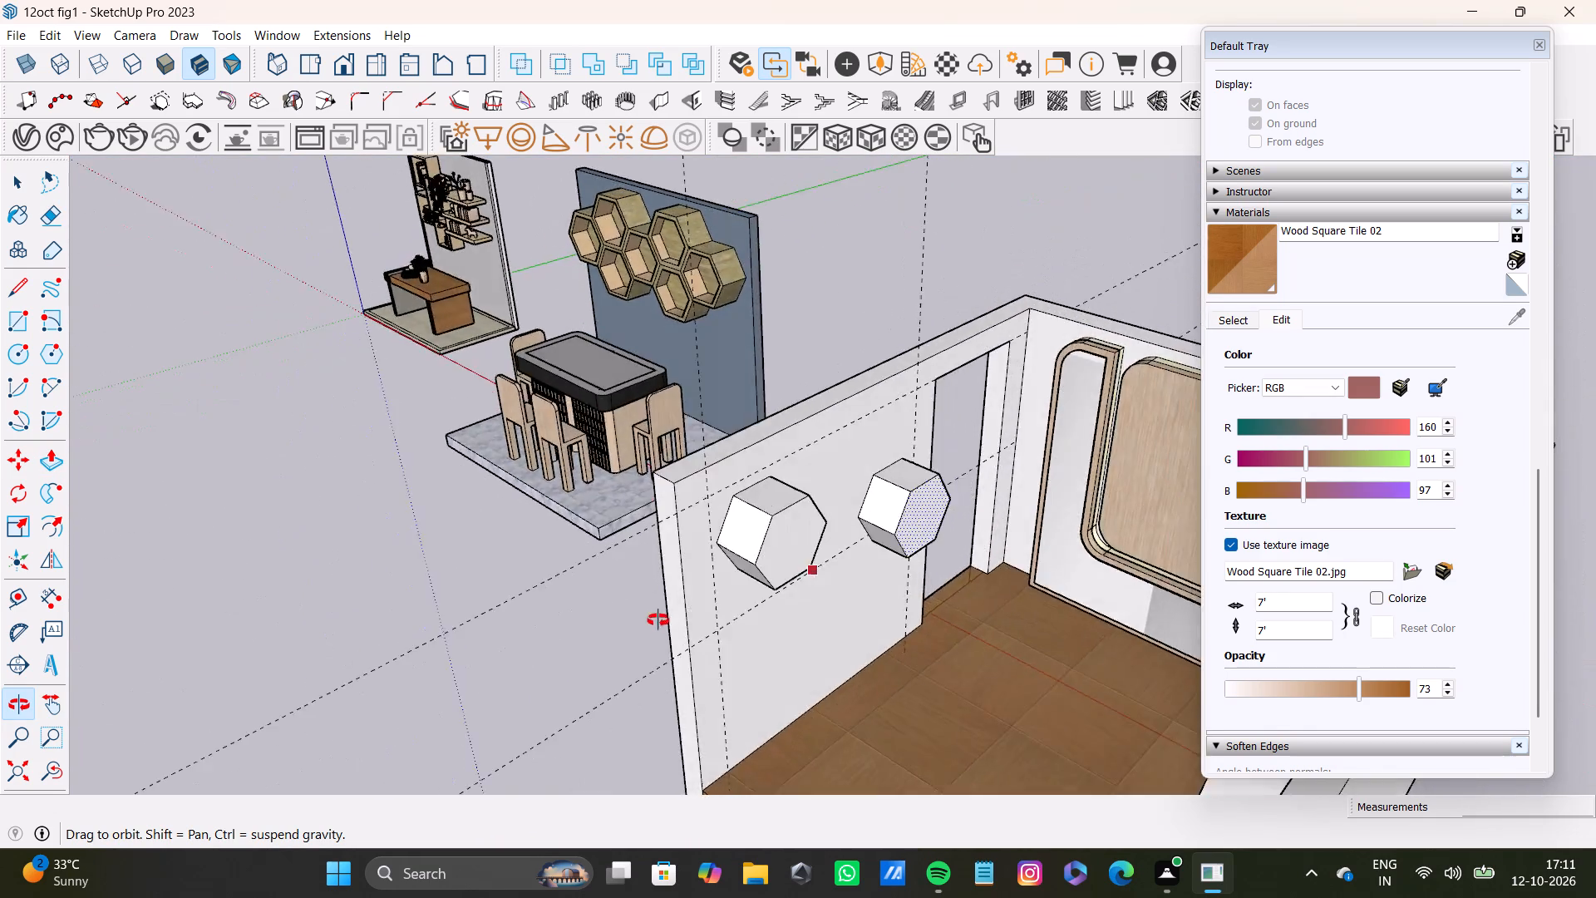
pyautogui.moveTo(658, 620); pyautogui.dragTo(666, 615, button='middle')
pyautogui.scroll(-1, 666, 615)
pyautogui.scroll(4, 849, 504)
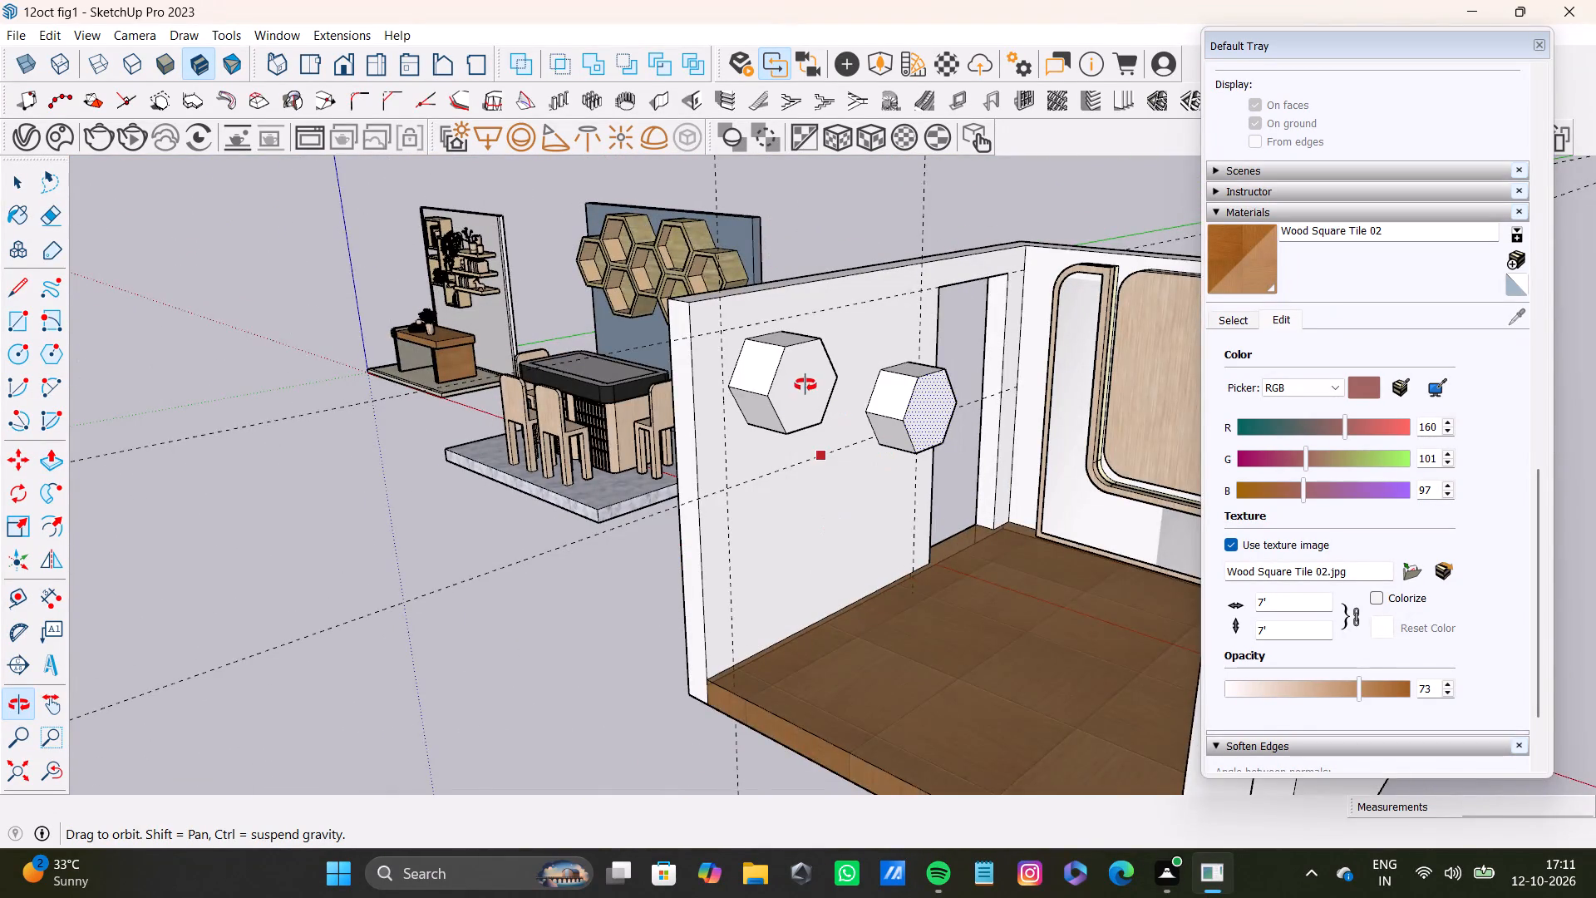
pyautogui.scroll(1, 805, 385)
pyautogui.scroll(-8, 794, 354)
pyautogui.scroll(1, 794, 362)
pyautogui.moveTo(794, 362); pyautogui.dragTo(752, 449, button='middle')
pyautogui.scroll(6, 749, 453)
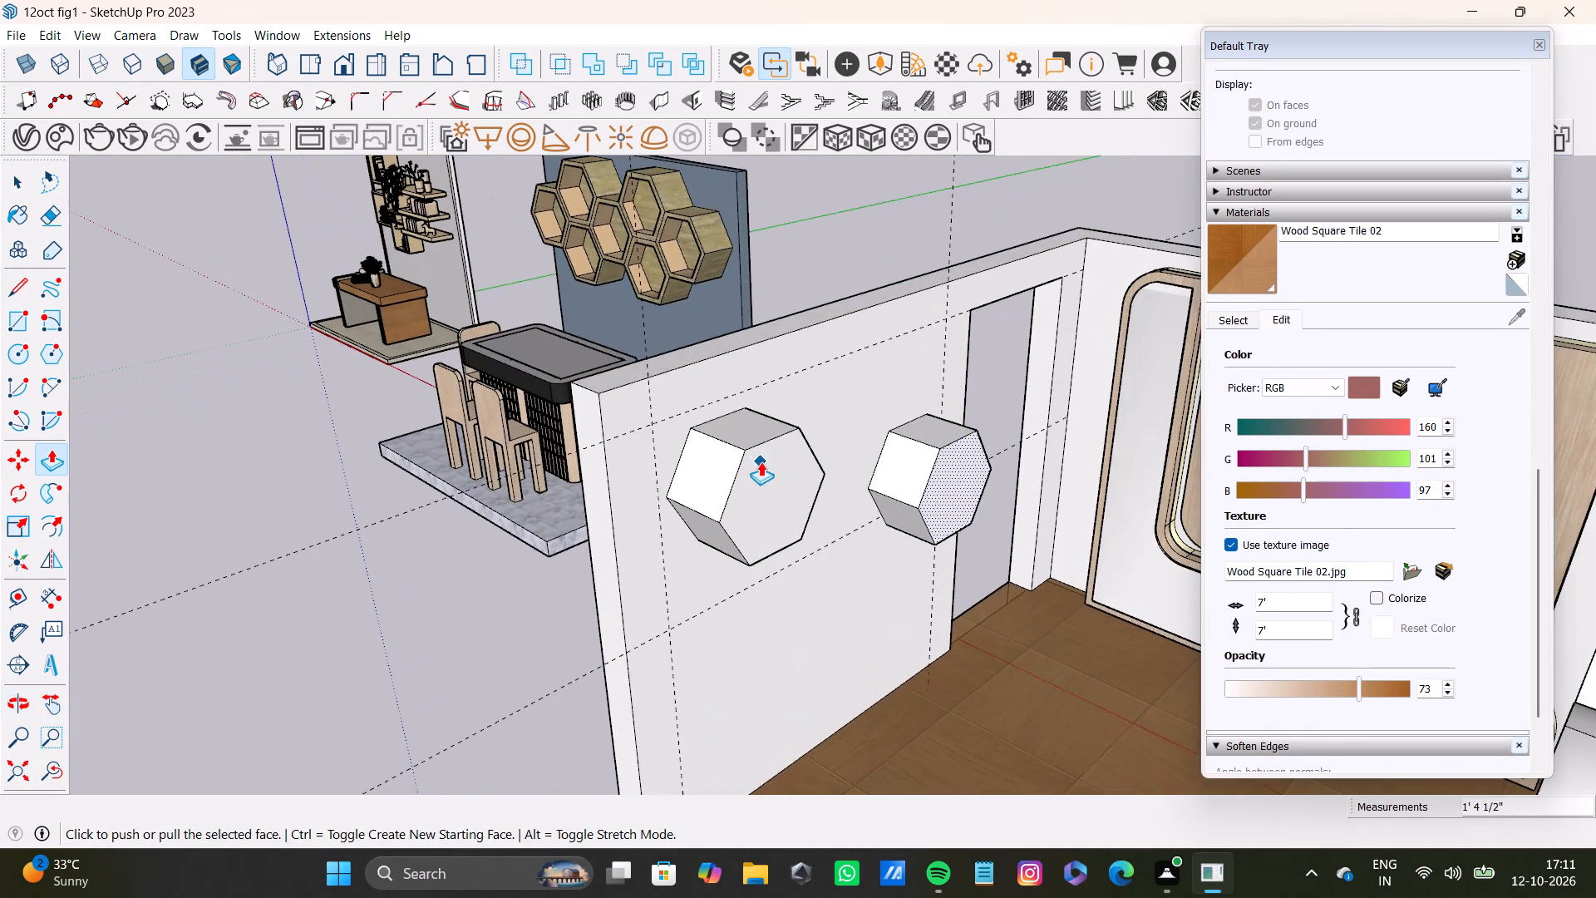
pyautogui.press('space')
pyautogui.click(763, 491)
pyautogui.press('p')
pyautogui.moveTo(763, 491); pyautogui.dragTo(740, 491)
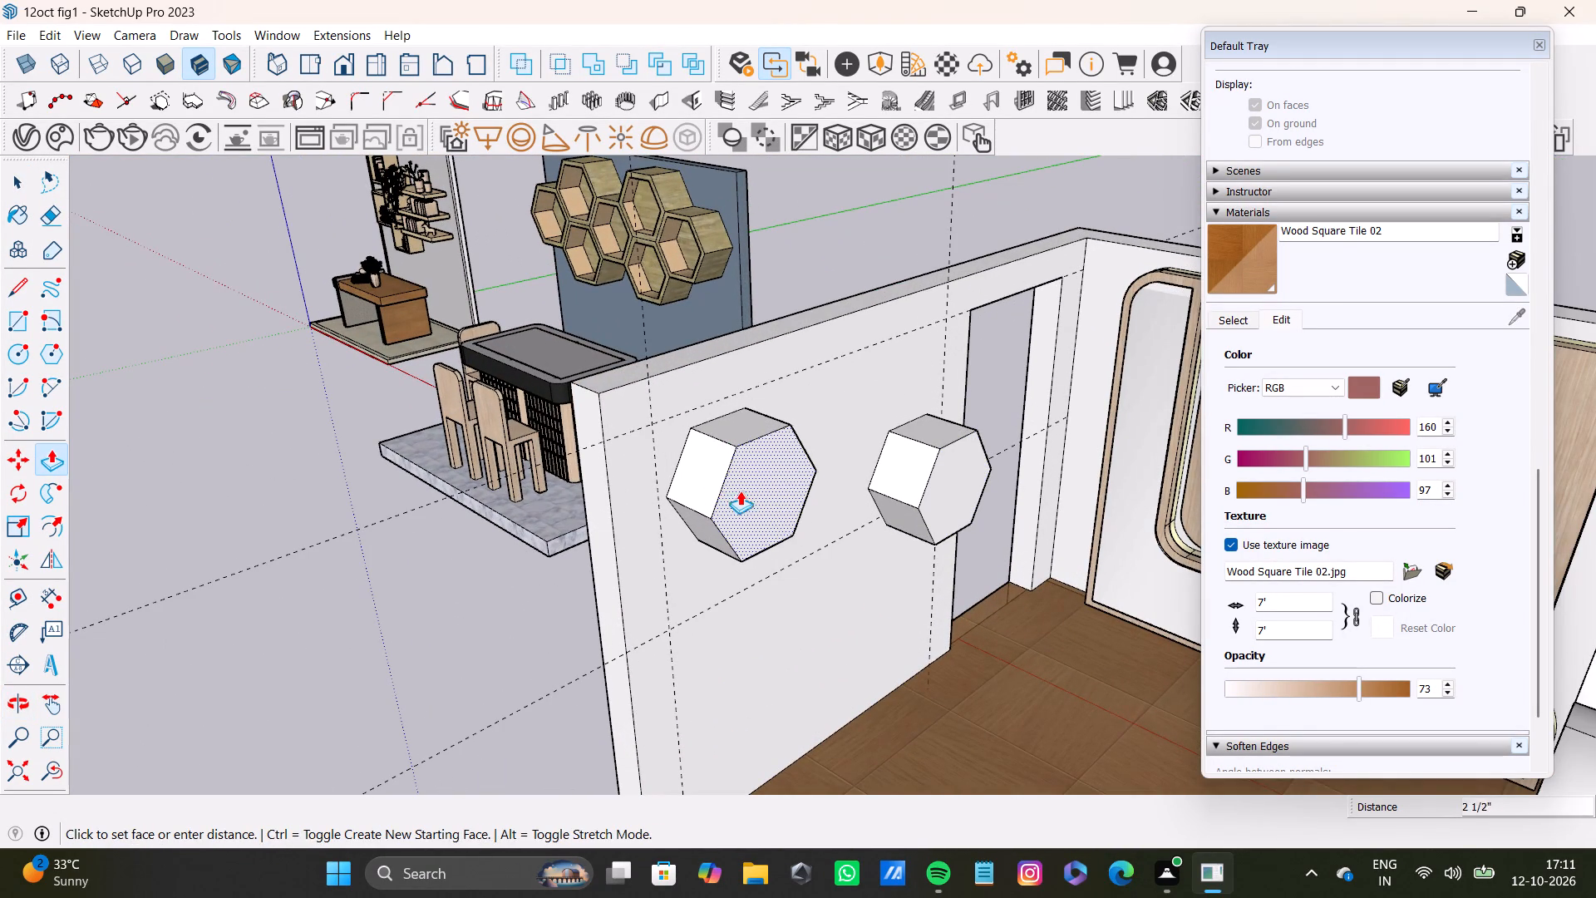
pyautogui.moveTo(740, 491); pyautogui.dragTo(737, 493)
pyautogui.press('space')
# Push the front face of the doorway-side hexagonal block back toward the wall to make it shallower.
pyautogui.click(962, 511)
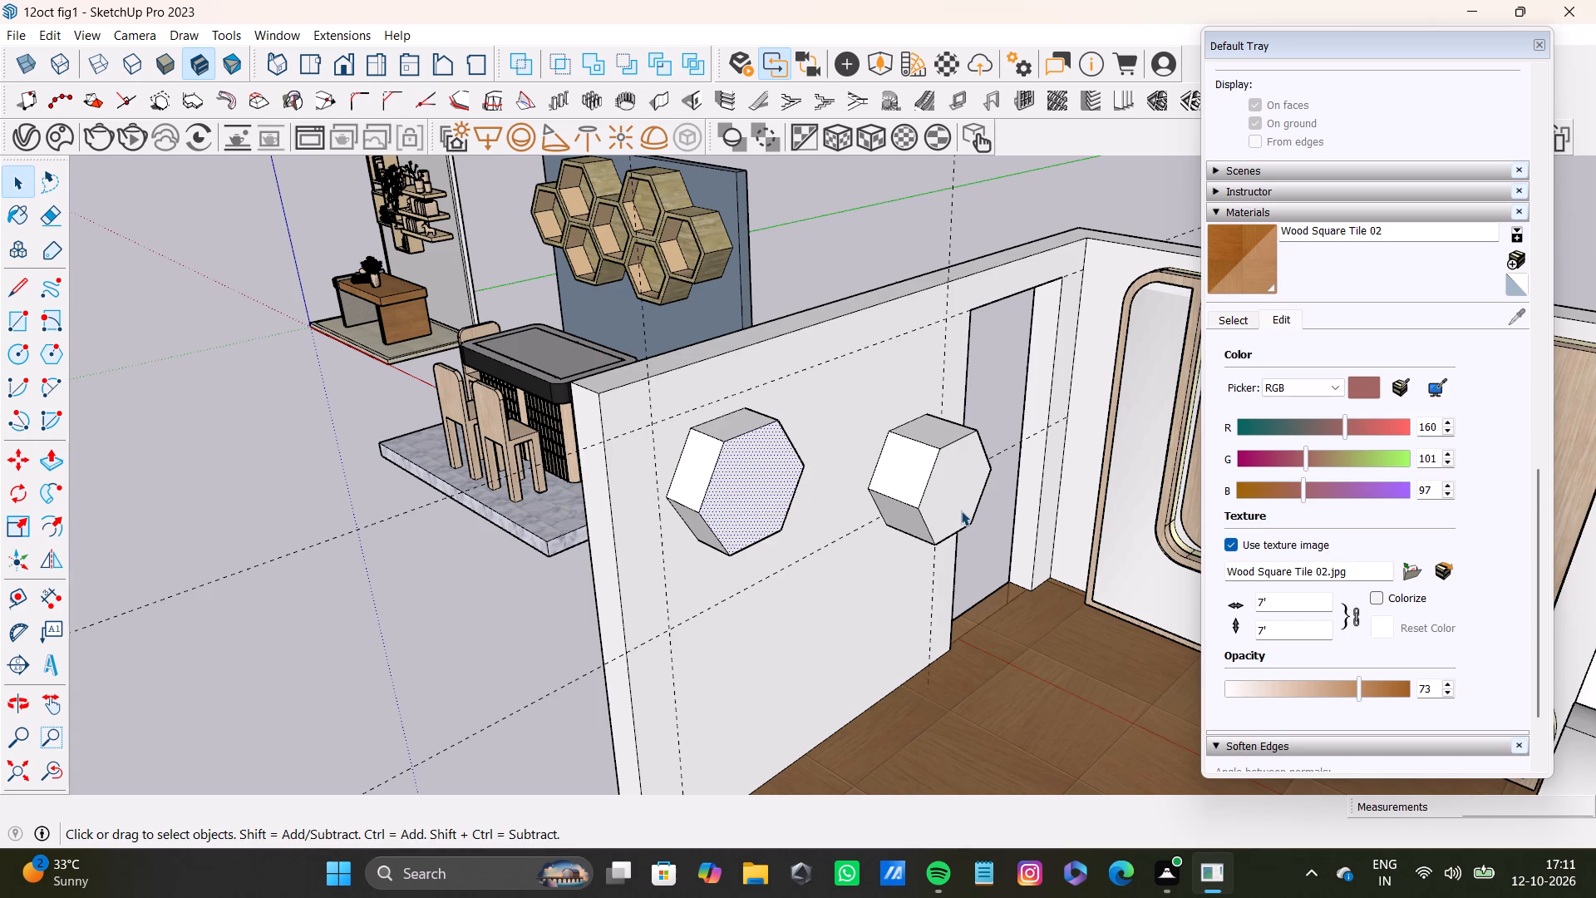
pyautogui.press('p')
pyautogui.moveTo(956, 510); pyautogui.dragTo(935, 506)
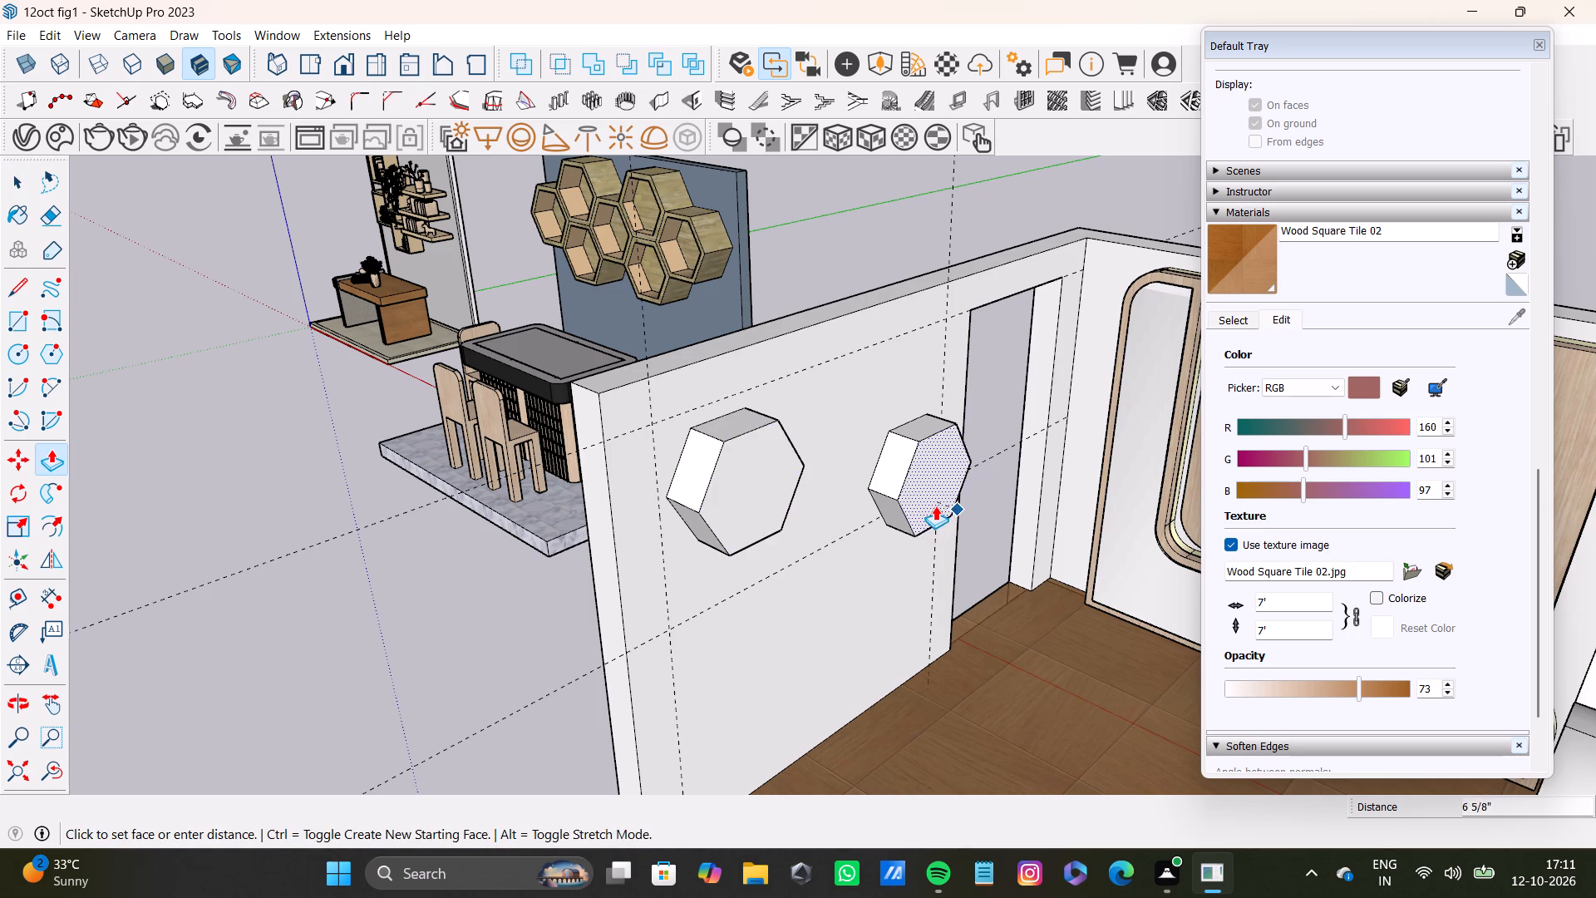
pyautogui.moveTo(935, 506); pyautogui.dragTo(929, 505)
pyautogui.scroll(-8, 899, 519)
pyautogui.press('space')
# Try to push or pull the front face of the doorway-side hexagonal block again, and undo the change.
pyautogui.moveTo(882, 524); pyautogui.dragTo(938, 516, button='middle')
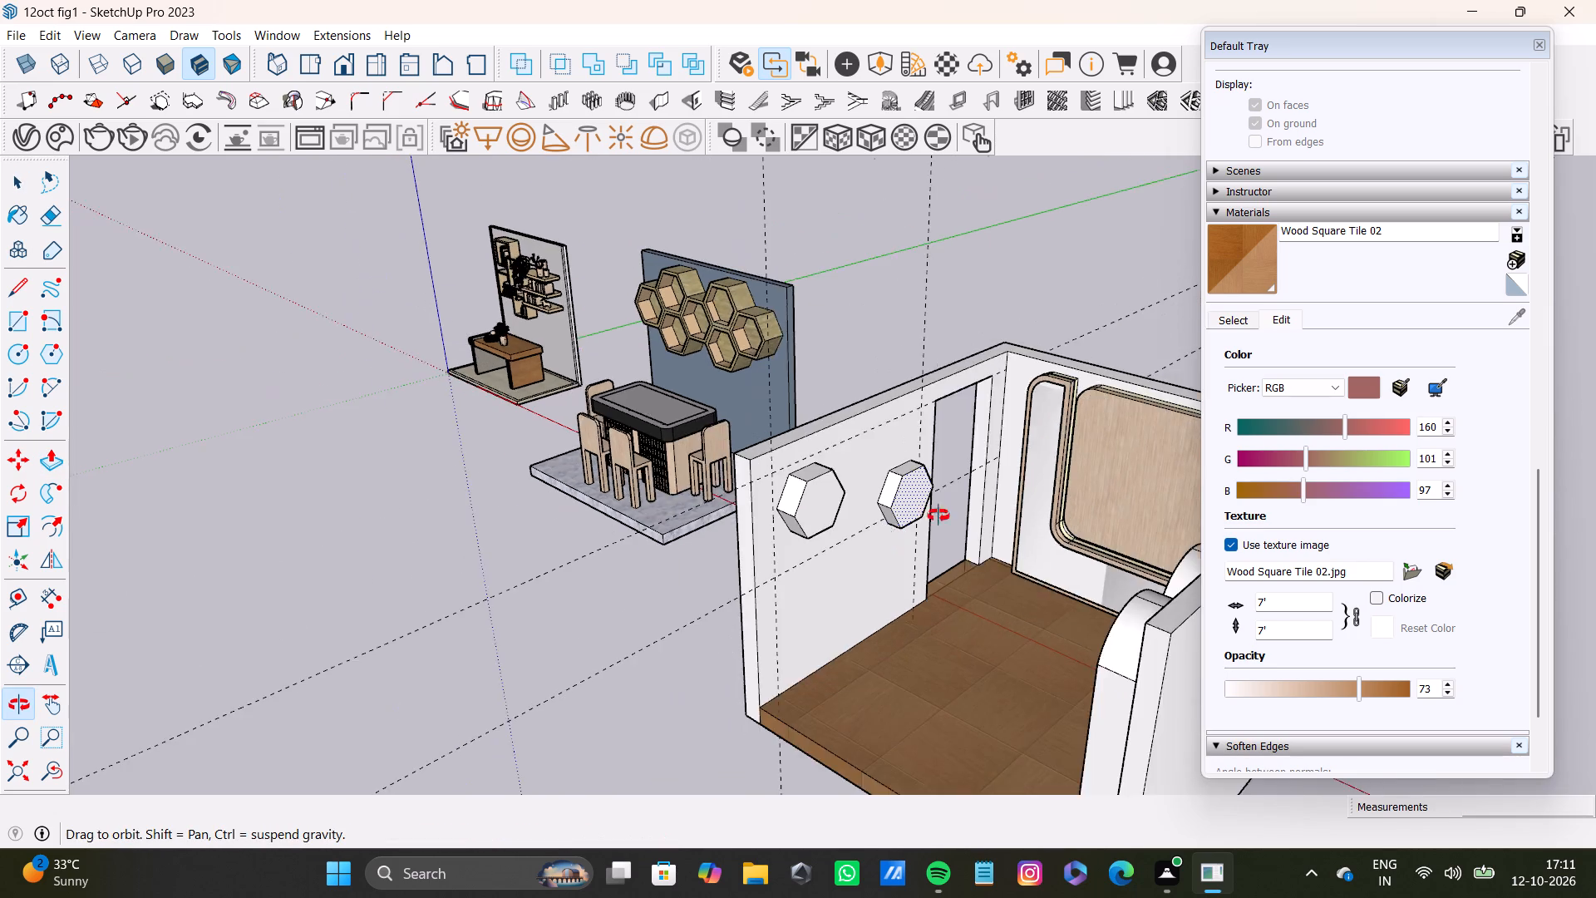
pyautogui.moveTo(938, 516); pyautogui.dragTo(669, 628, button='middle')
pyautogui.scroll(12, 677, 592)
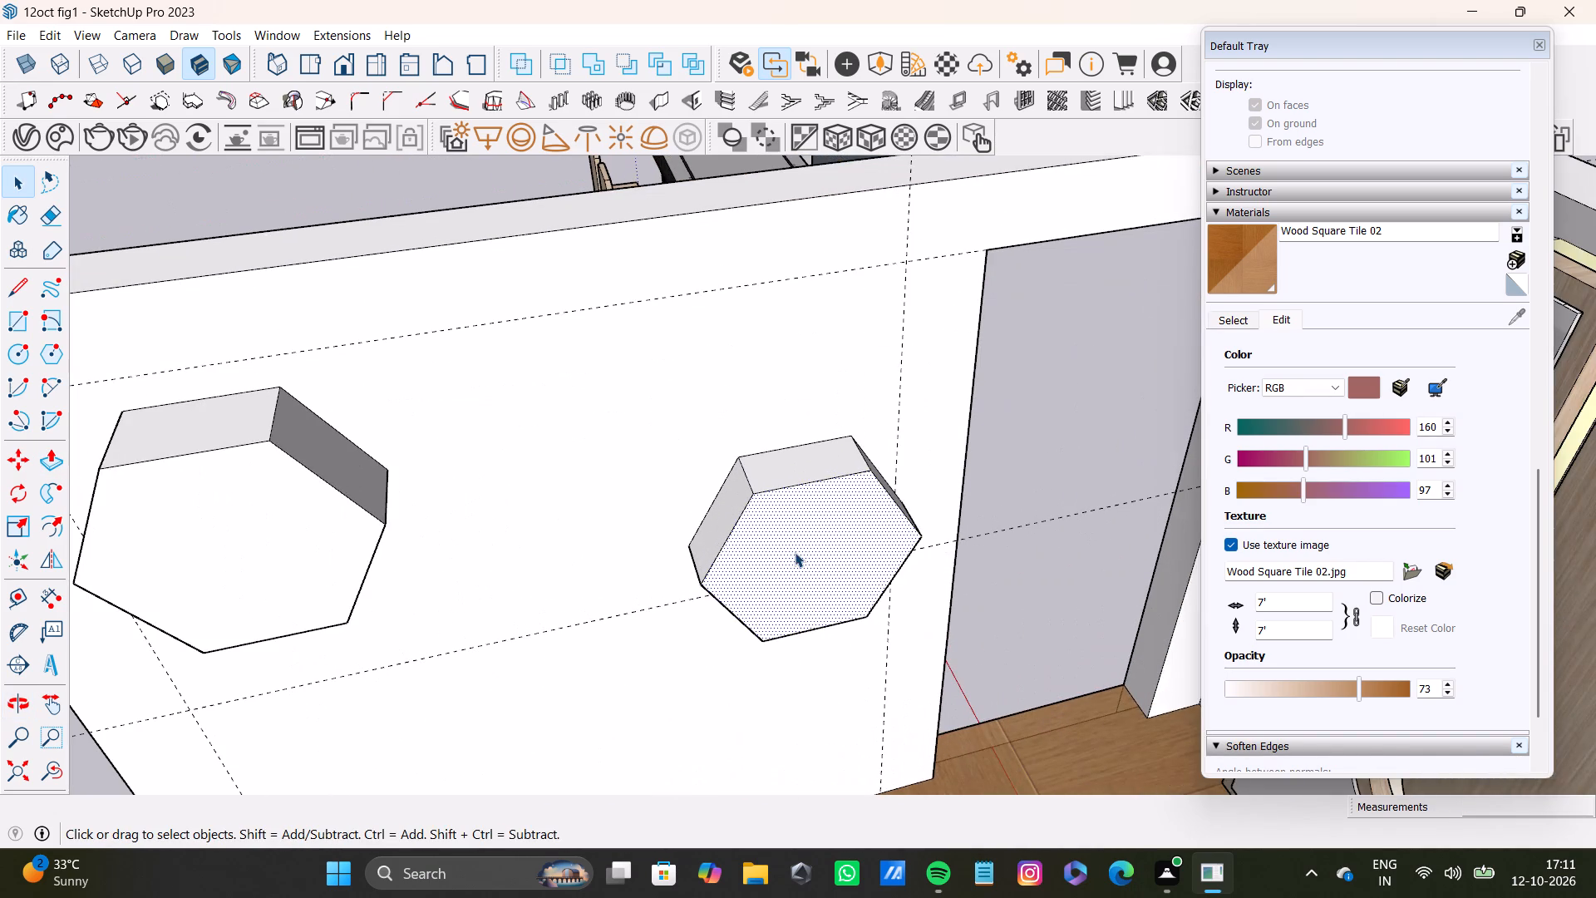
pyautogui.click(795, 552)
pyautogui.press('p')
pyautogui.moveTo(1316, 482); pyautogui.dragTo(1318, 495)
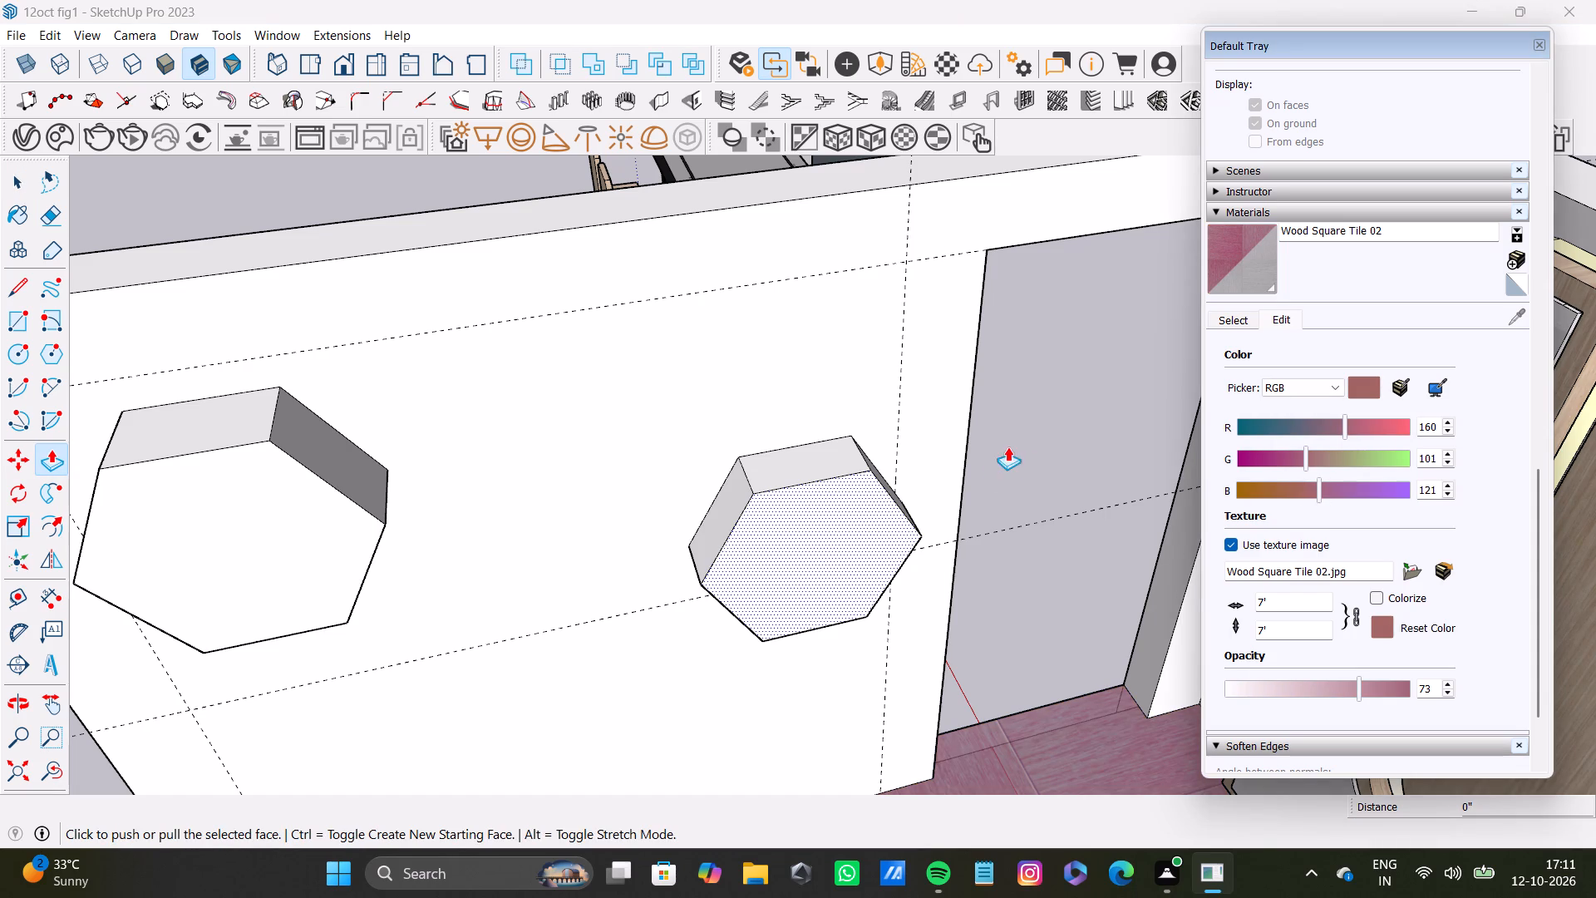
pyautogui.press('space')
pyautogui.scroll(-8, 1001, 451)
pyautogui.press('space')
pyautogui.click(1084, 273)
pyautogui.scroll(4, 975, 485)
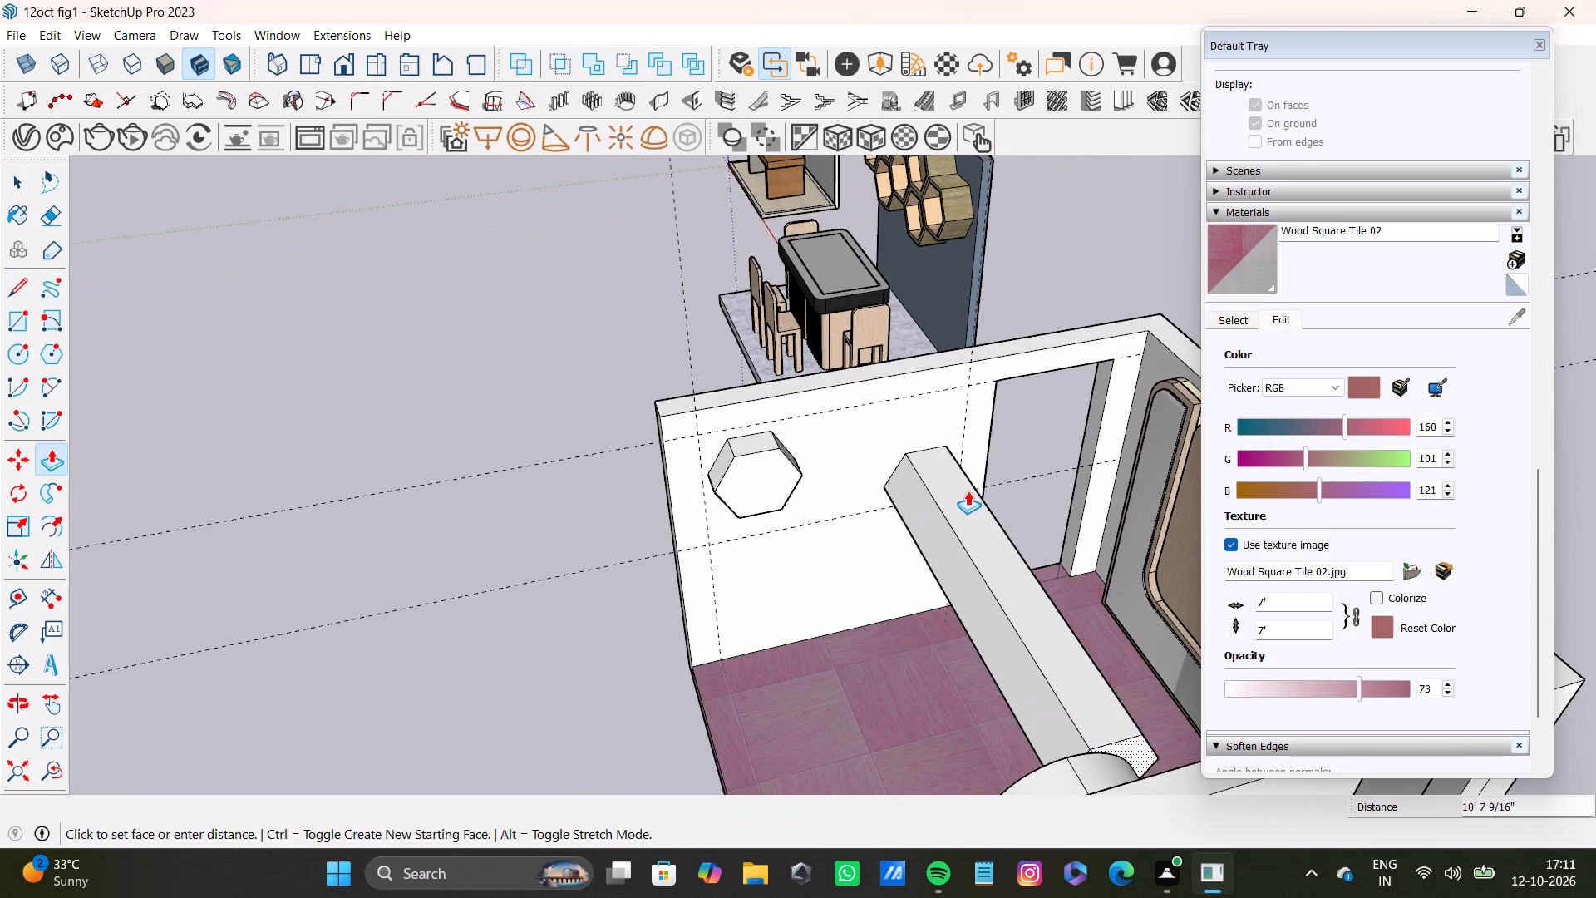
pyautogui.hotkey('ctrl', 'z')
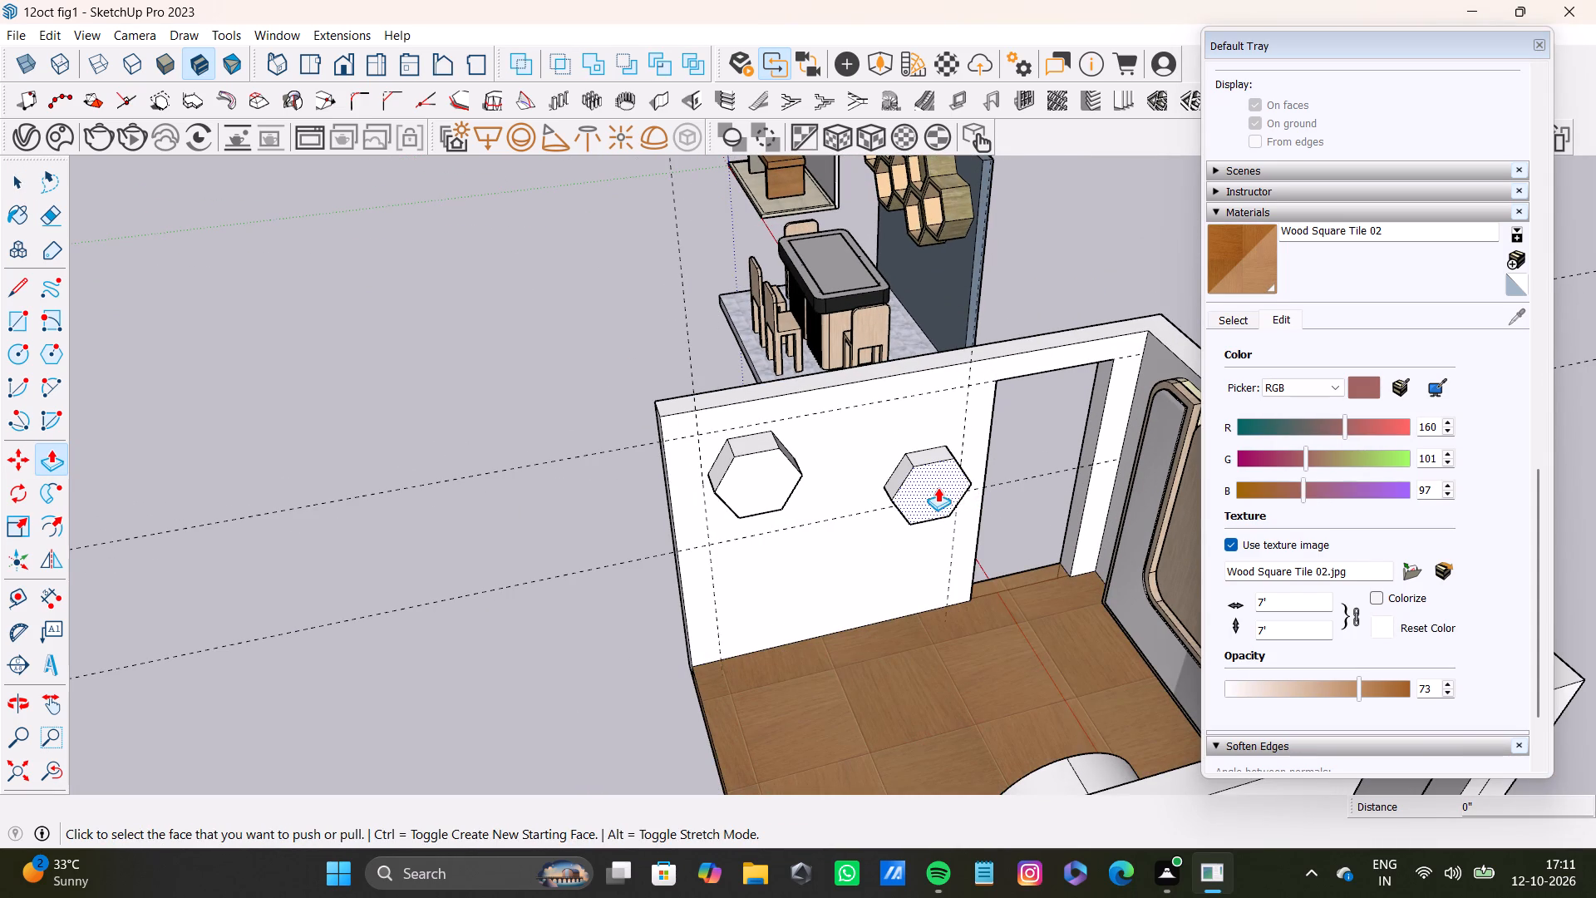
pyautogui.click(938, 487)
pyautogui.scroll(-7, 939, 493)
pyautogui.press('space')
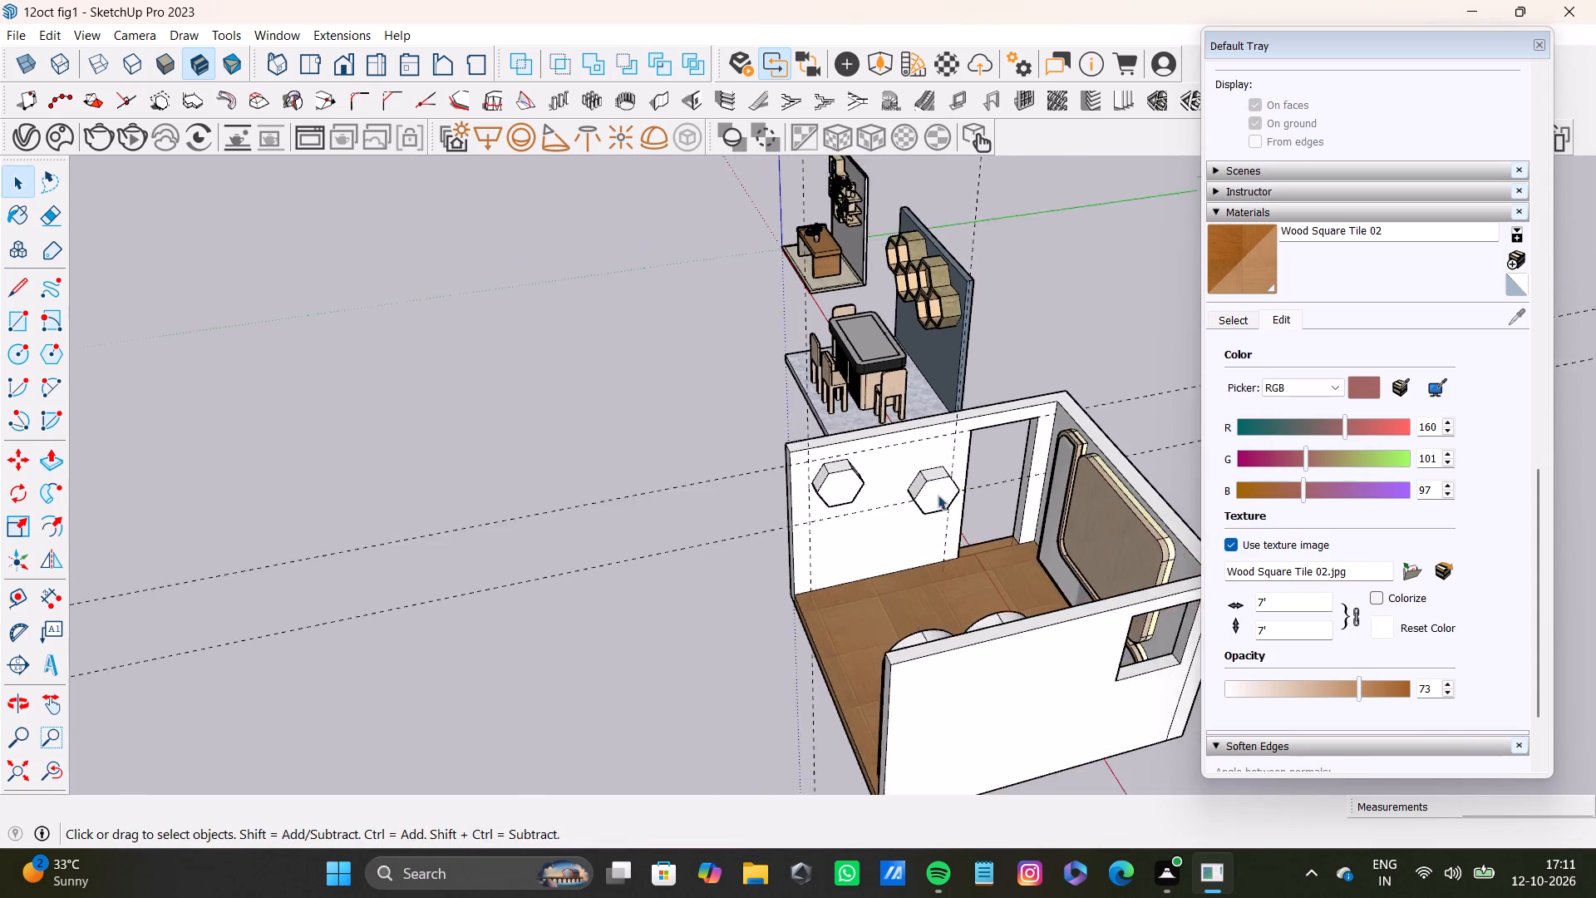
# Place two horizontal guides on the doorway wall, about 1' 3 3/4" below the upper guide and about 6 7/16" below that.
pyautogui.moveTo(938, 495); pyautogui.dragTo(825, 336, button='middle')
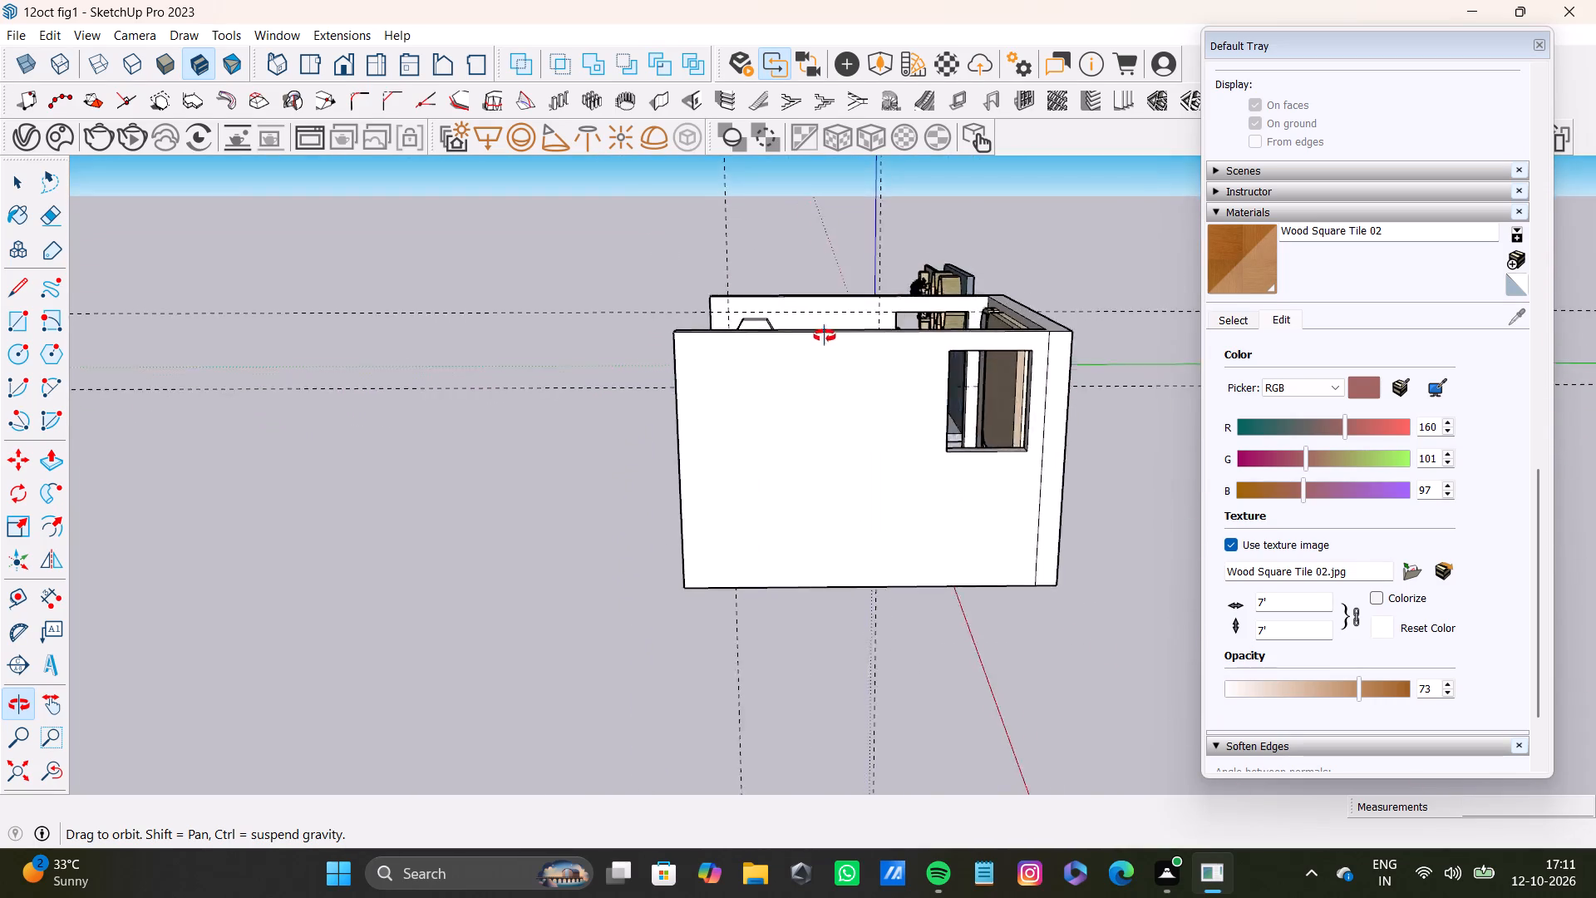
pyautogui.moveTo(825, 336); pyautogui.dragTo(689, 549, button='middle')
pyautogui.scroll(8, 713, 521)
pyautogui.moveTo(722, 513); pyautogui.dragTo(865, 545, button='middle')
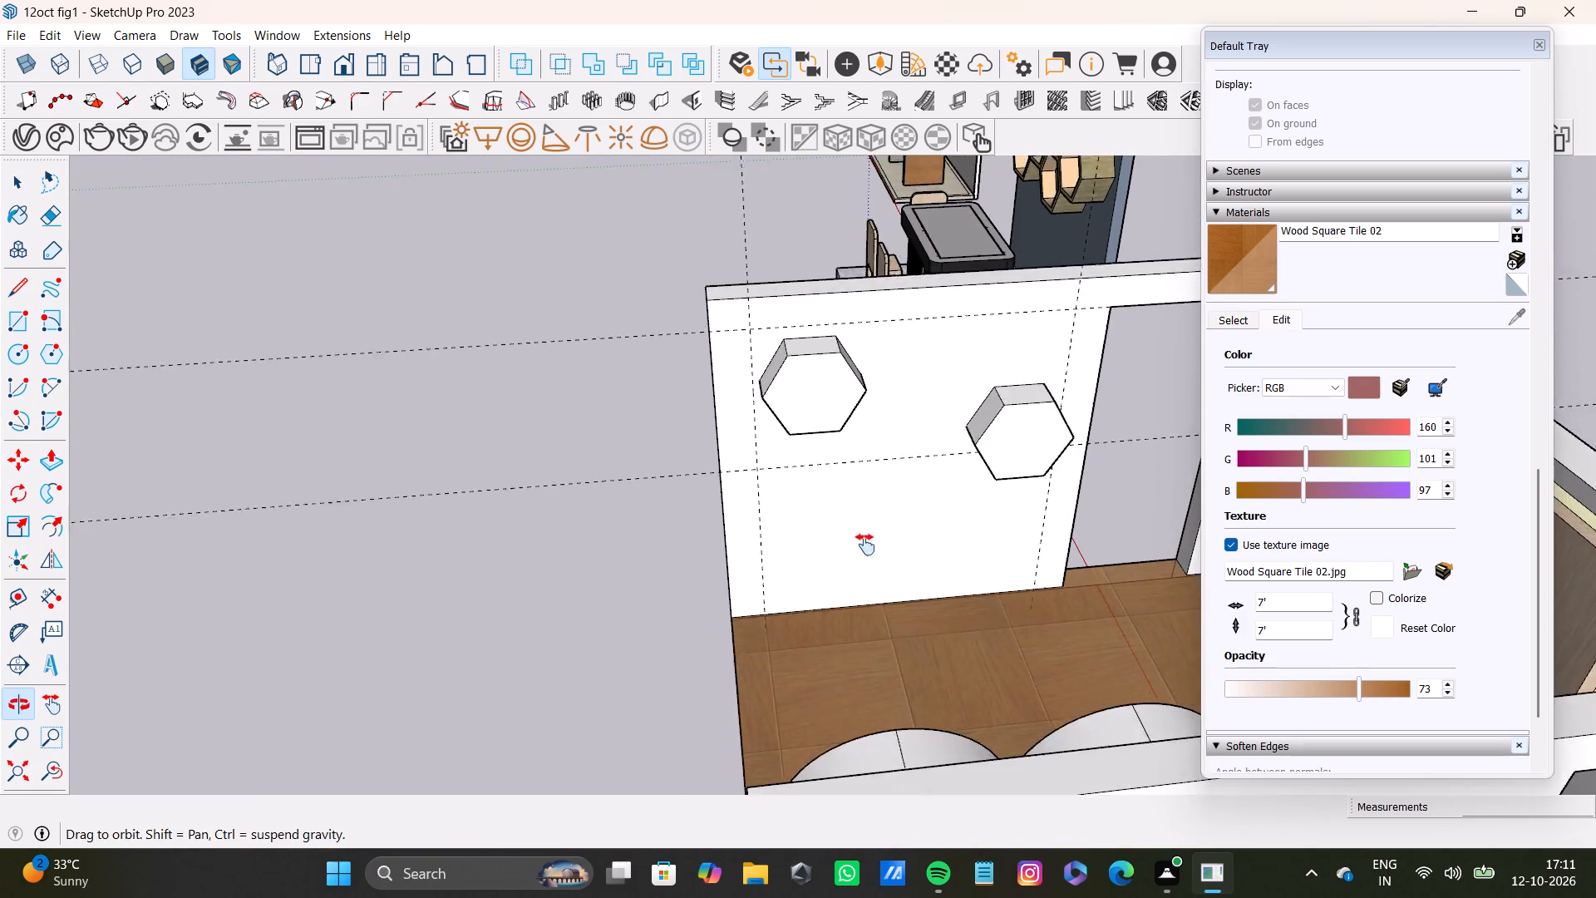
pyautogui.moveTo(865, 545); pyautogui.dragTo(849, 560, button='middle')
pyautogui.click(22, 598)
pyautogui.moveTo(816, 553); pyautogui.dragTo(804, 494, button='middle')
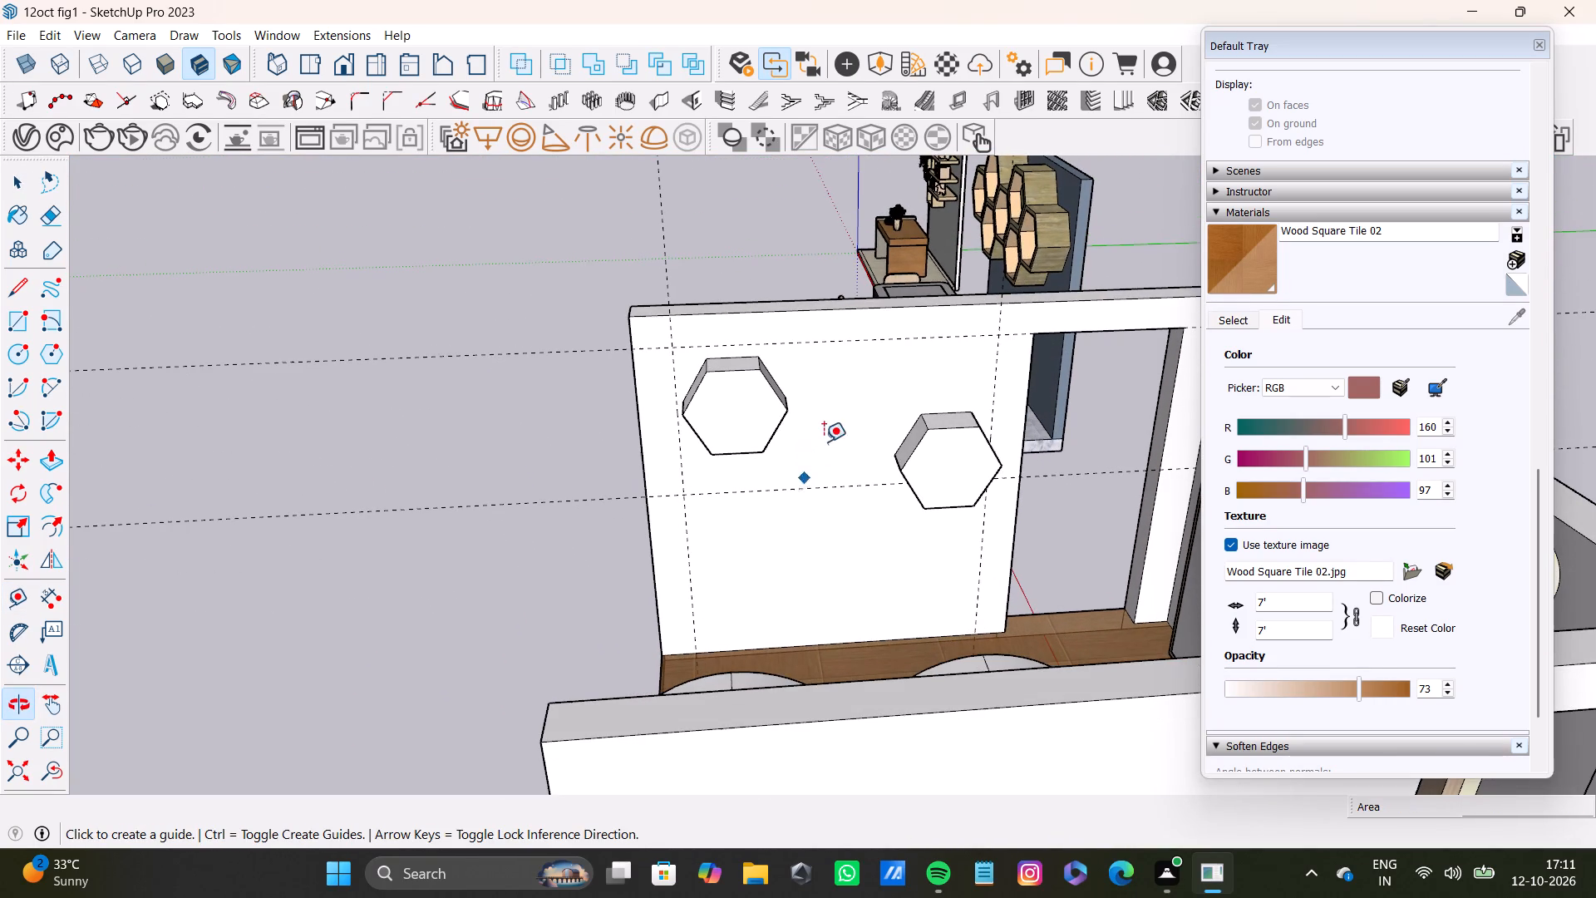
pyautogui.click(872, 338)
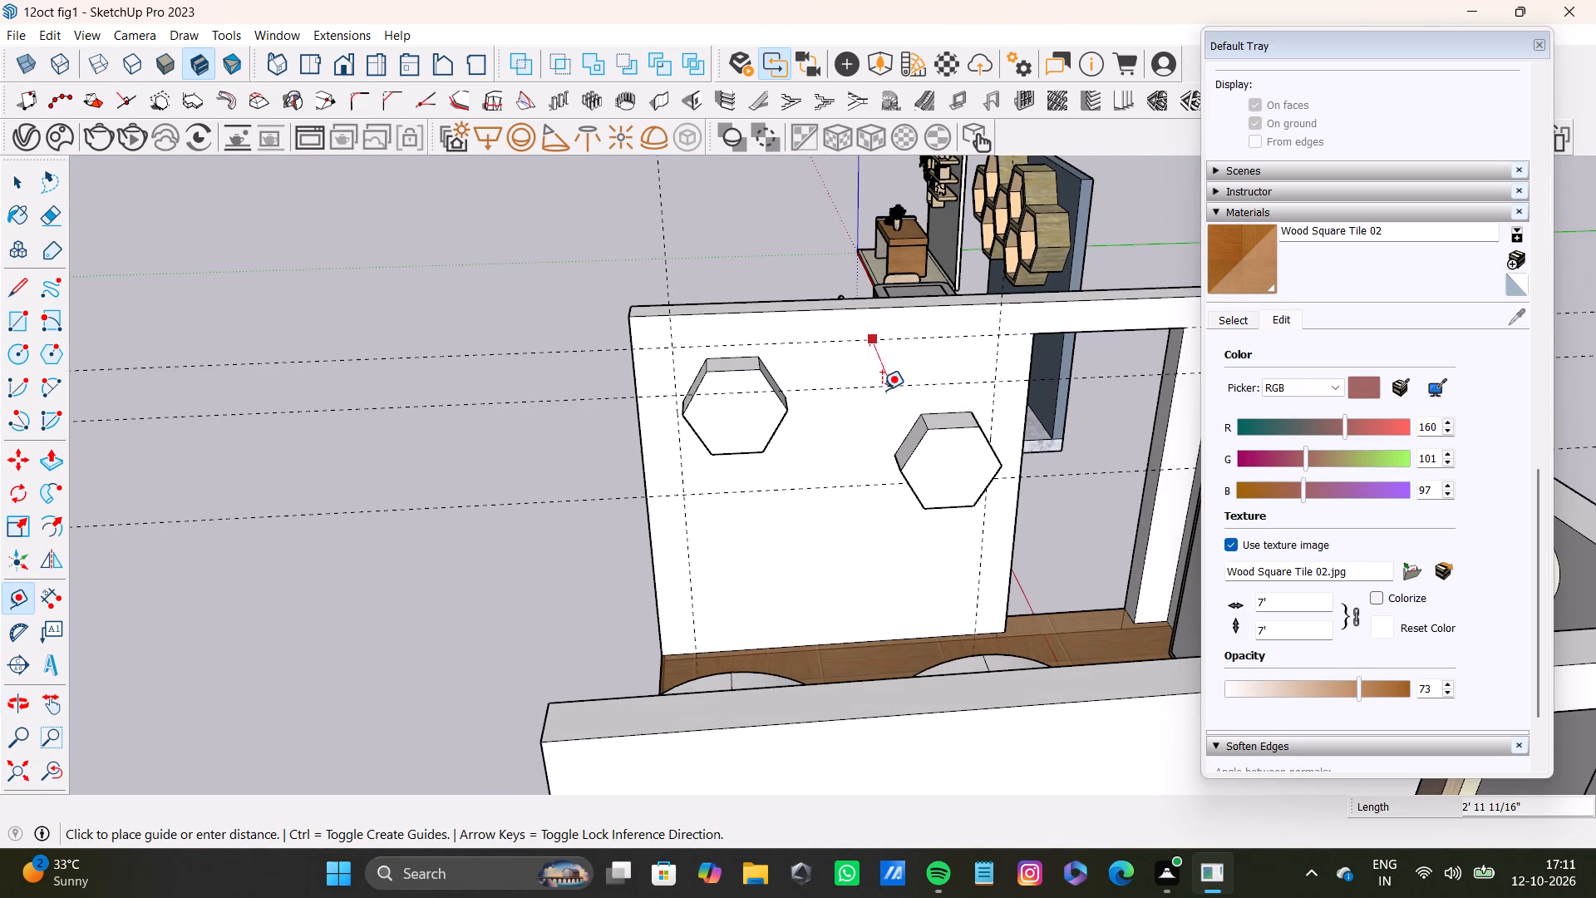
pyautogui.moveTo(970, 416); pyautogui.dragTo(735, 497, button='middle')
pyautogui.scroll(4, 632, 489)
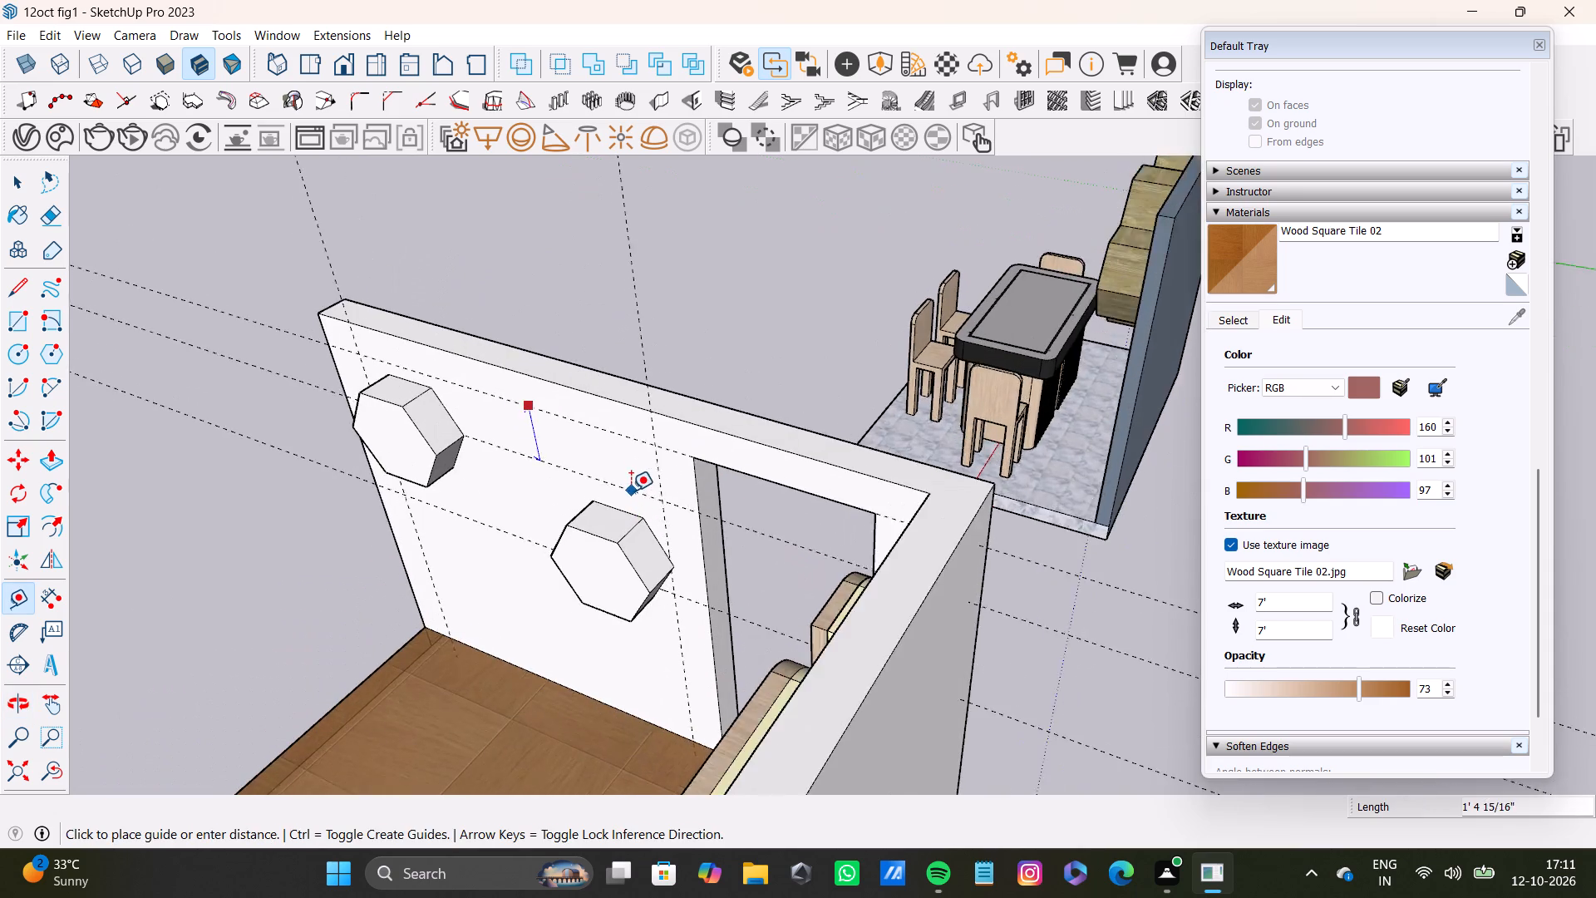
pyautogui.scroll(2, 631, 491)
pyautogui.moveTo(634, 490); pyautogui.dragTo(757, 444, button='middle')
pyautogui.click(874, 420)
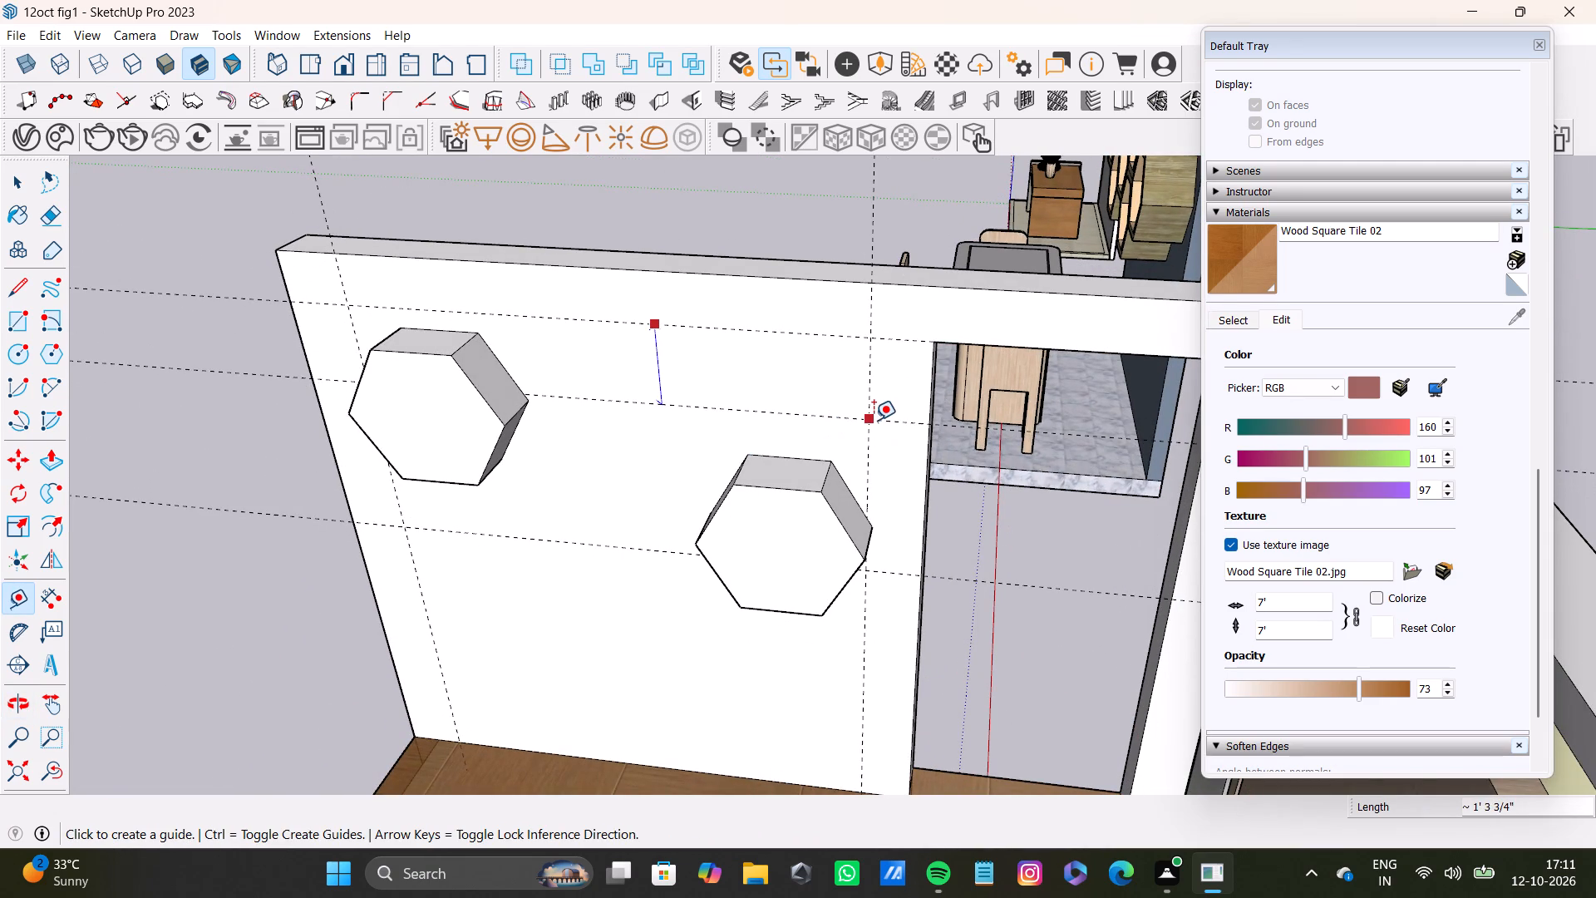
pyautogui.click(812, 412)
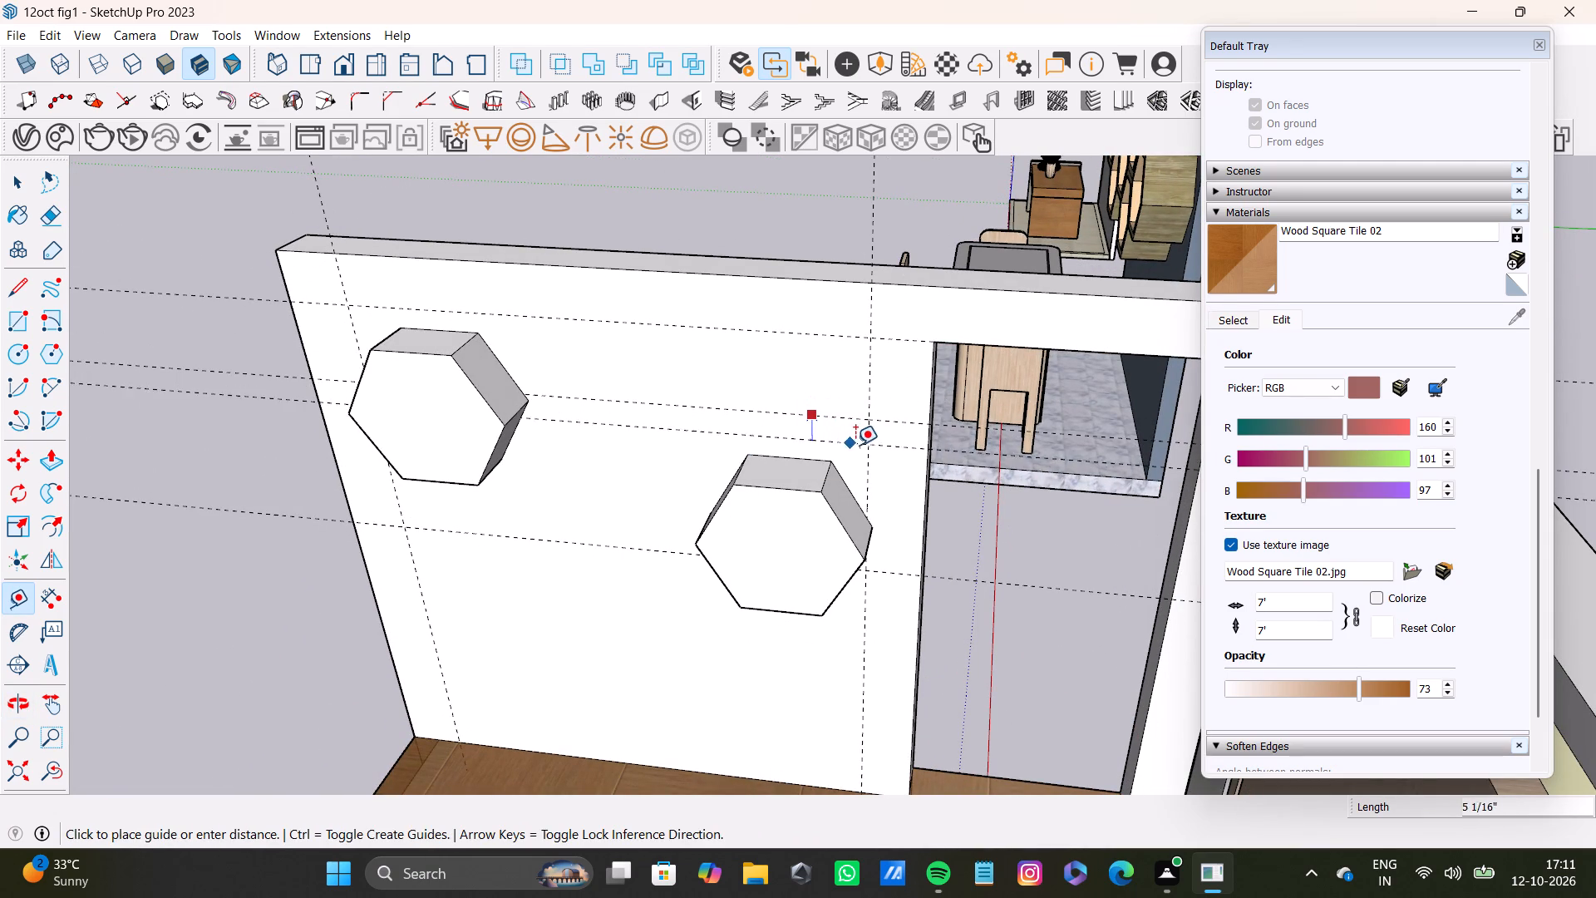
pyautogui.click(862, 451)
# Place two more horizontal guides on the doorway wall, about 1' 3/8" below the last one and about 7 3/16" below that.
pyautogui.moveTo(557, 531); pyautogui.dragTo(649, 489, button='middle')
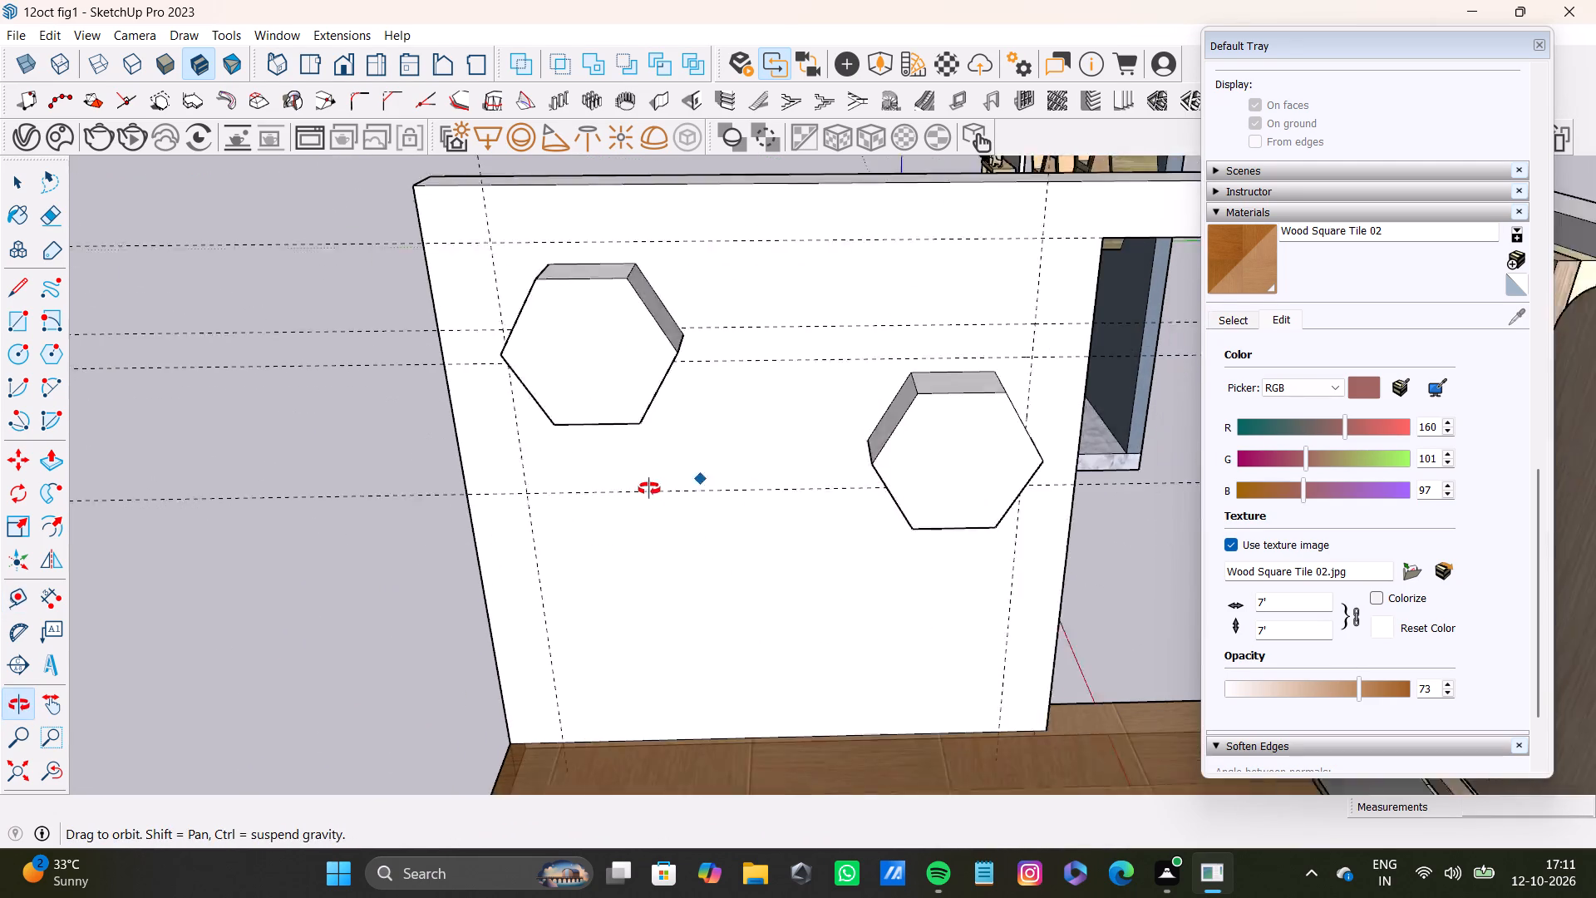
pyautogui.moveTo(649, 489); pyautogui.dragTo(656, 484, button='middle')
pyautogui.click(824, 328)
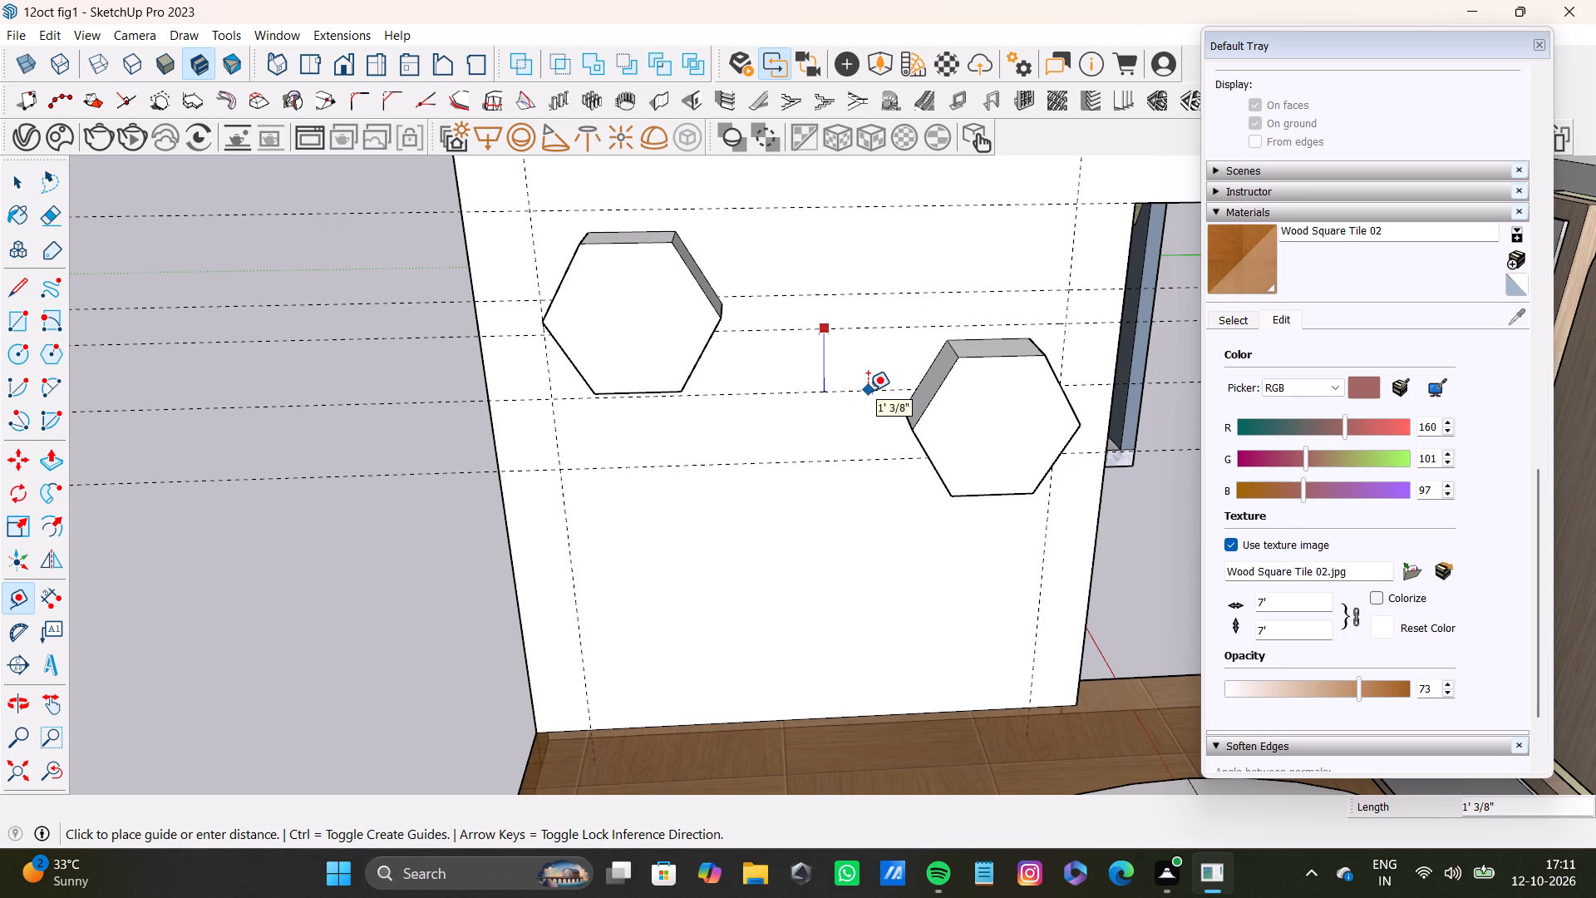
pyautogui.click(868, 391)
pyautogui.click(867, 391)
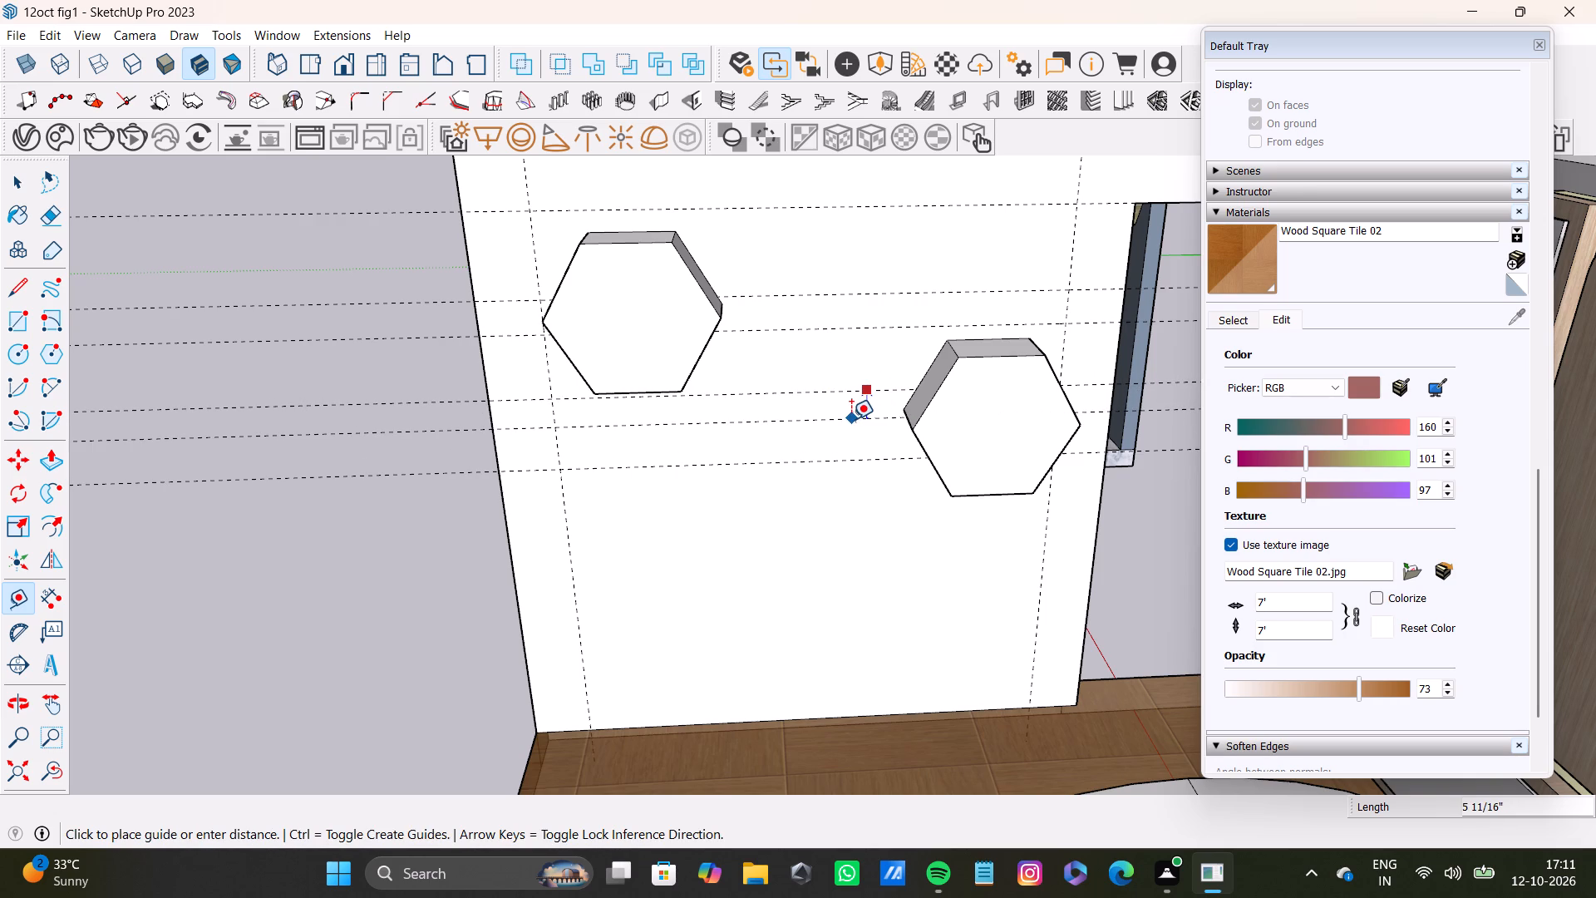
pyautogui.moveTo(848, 420); pyautogui.dragTo(905, 409, button='middle')
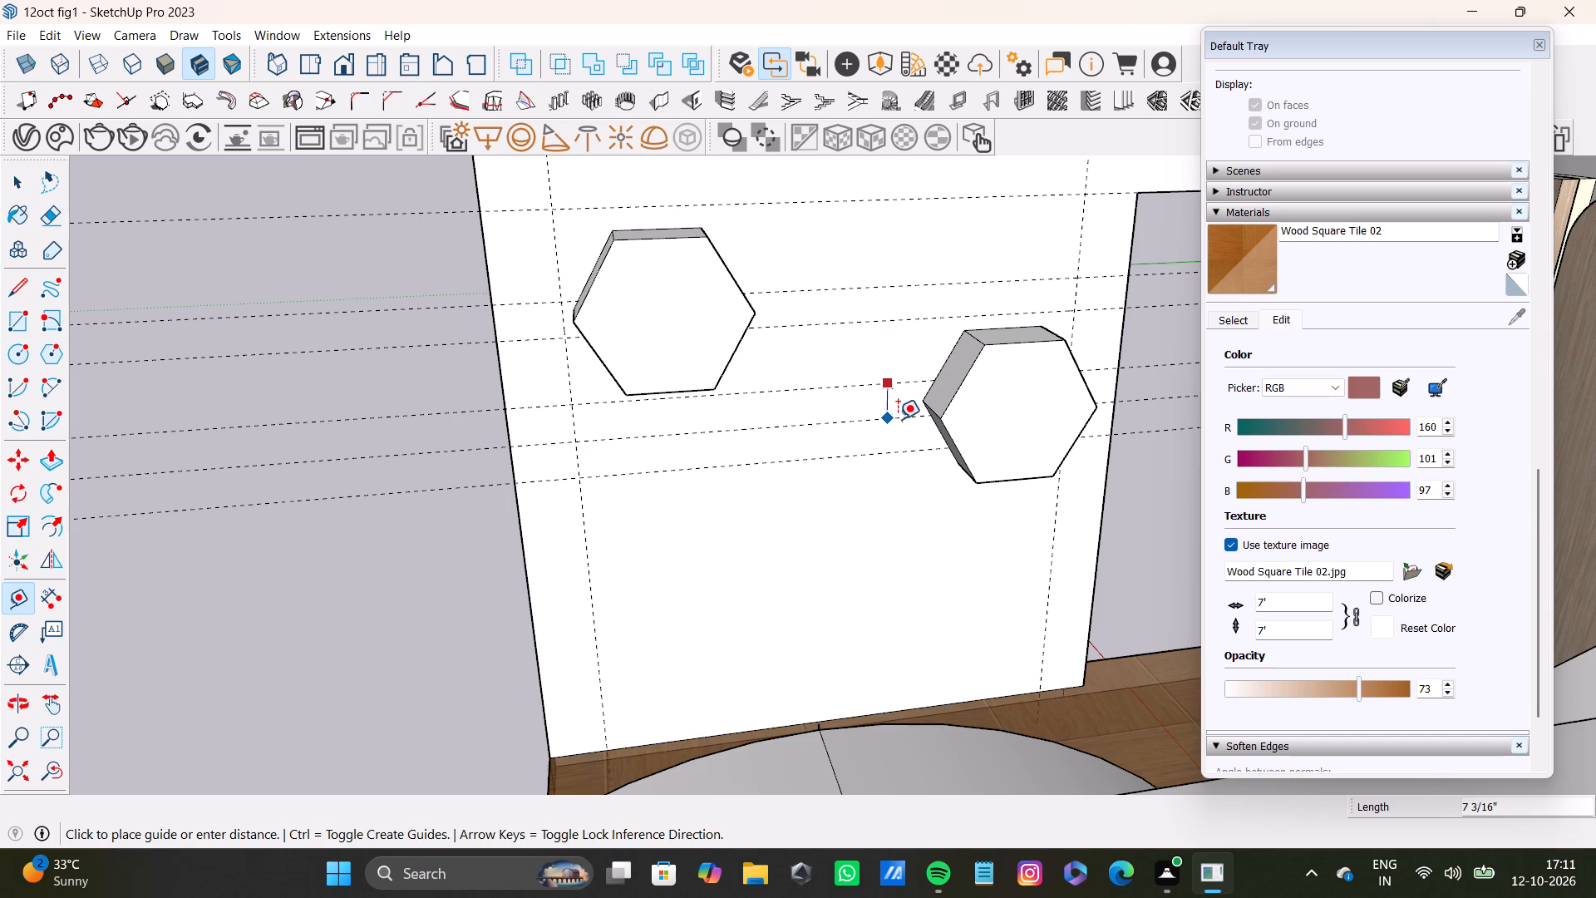
pyautogui.click(898, 419)
# Draw a rectangle about 5' 2 5/16" by 6 7/16" between the guides, above the doorway-side hexagonal block.
pyautogui.moveTo(943, 460); pyautogui.dragTo(879, 451, button='middle')
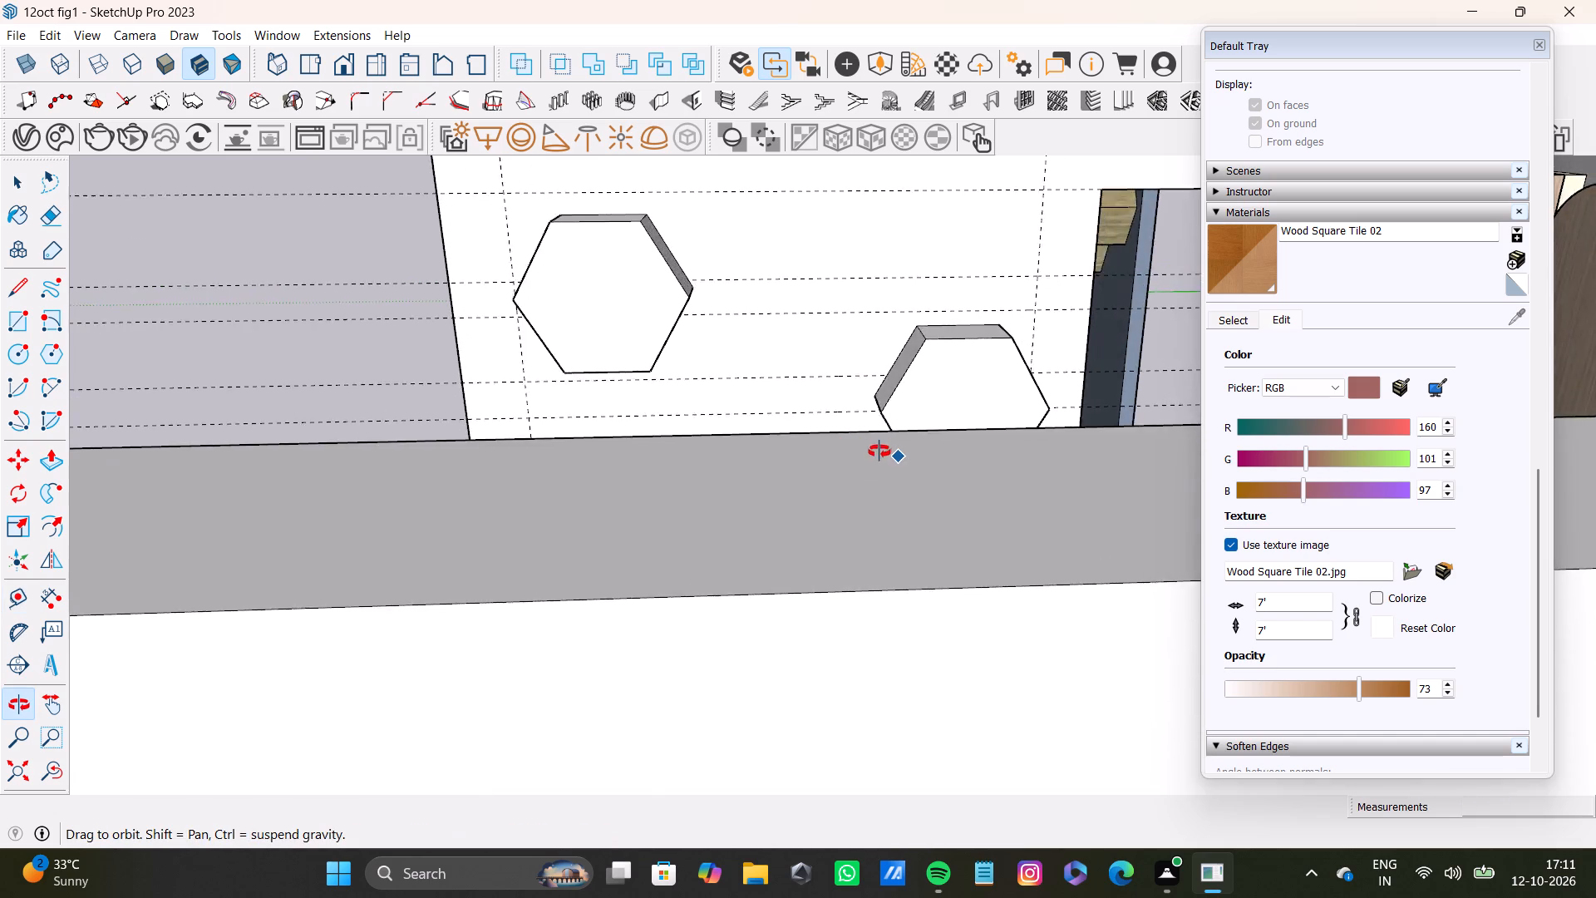
pyautogui.moveTo(879, 451); pyautogui.dragTo(839, 510, button='middle')
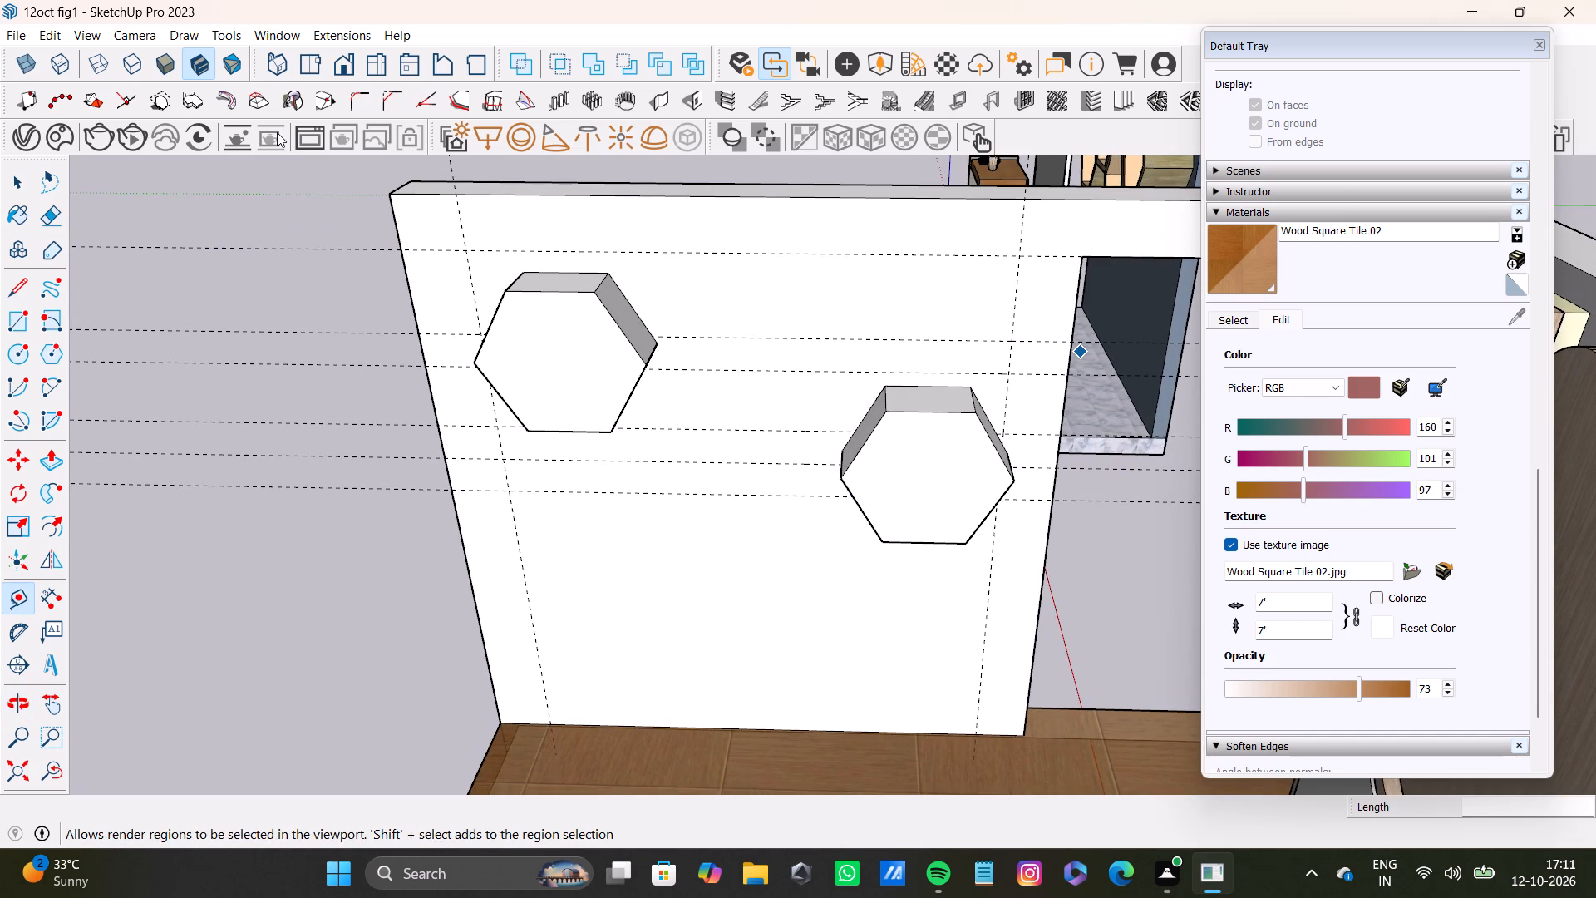
pyautogui.press('r')
pyautogui.scroll(13, 753, 423)
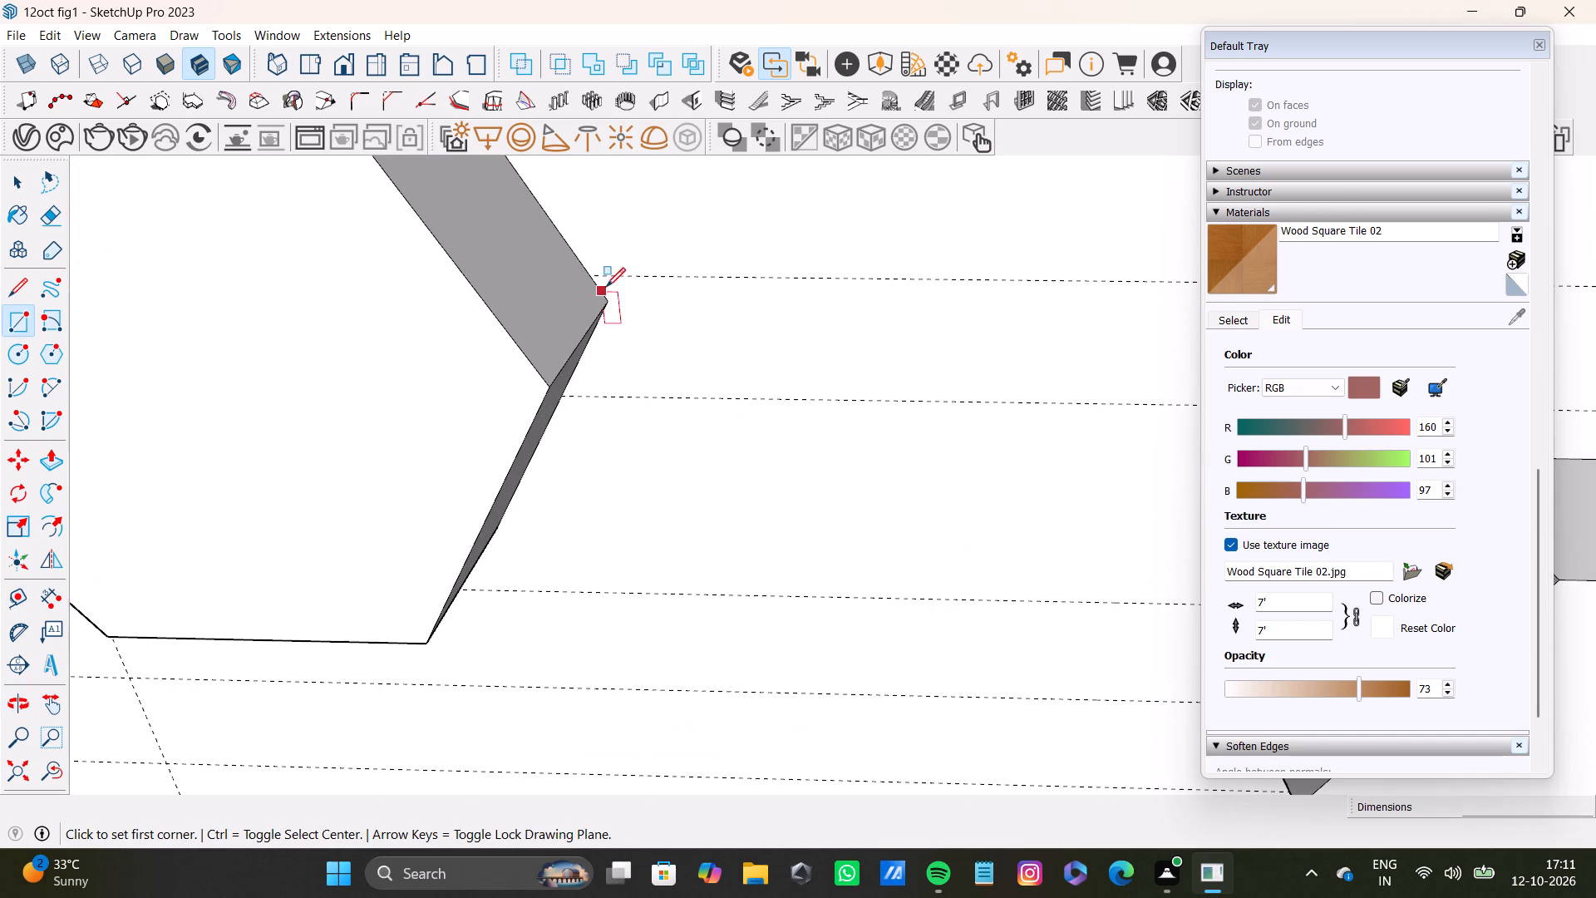
pyautogui.click(653, 273)
pyautogui.scroll(-3, 919, 229)
pyautogui.keyDown('shift'); pyautogui.moveTo(1011, 309); pyautogui.dragTo(460, 296, button='middle'); pyautogui.keyUp('shift')
pyautogui.scroll(-7, 786, 308)
pyautogui.keyDown('shift'); pyautogui.moveTo(1091, 323); pyautogui.dragTo(869, 358, button='middle'); pyautogui.keyUp('shift')
pyautogui.click(889, 381)
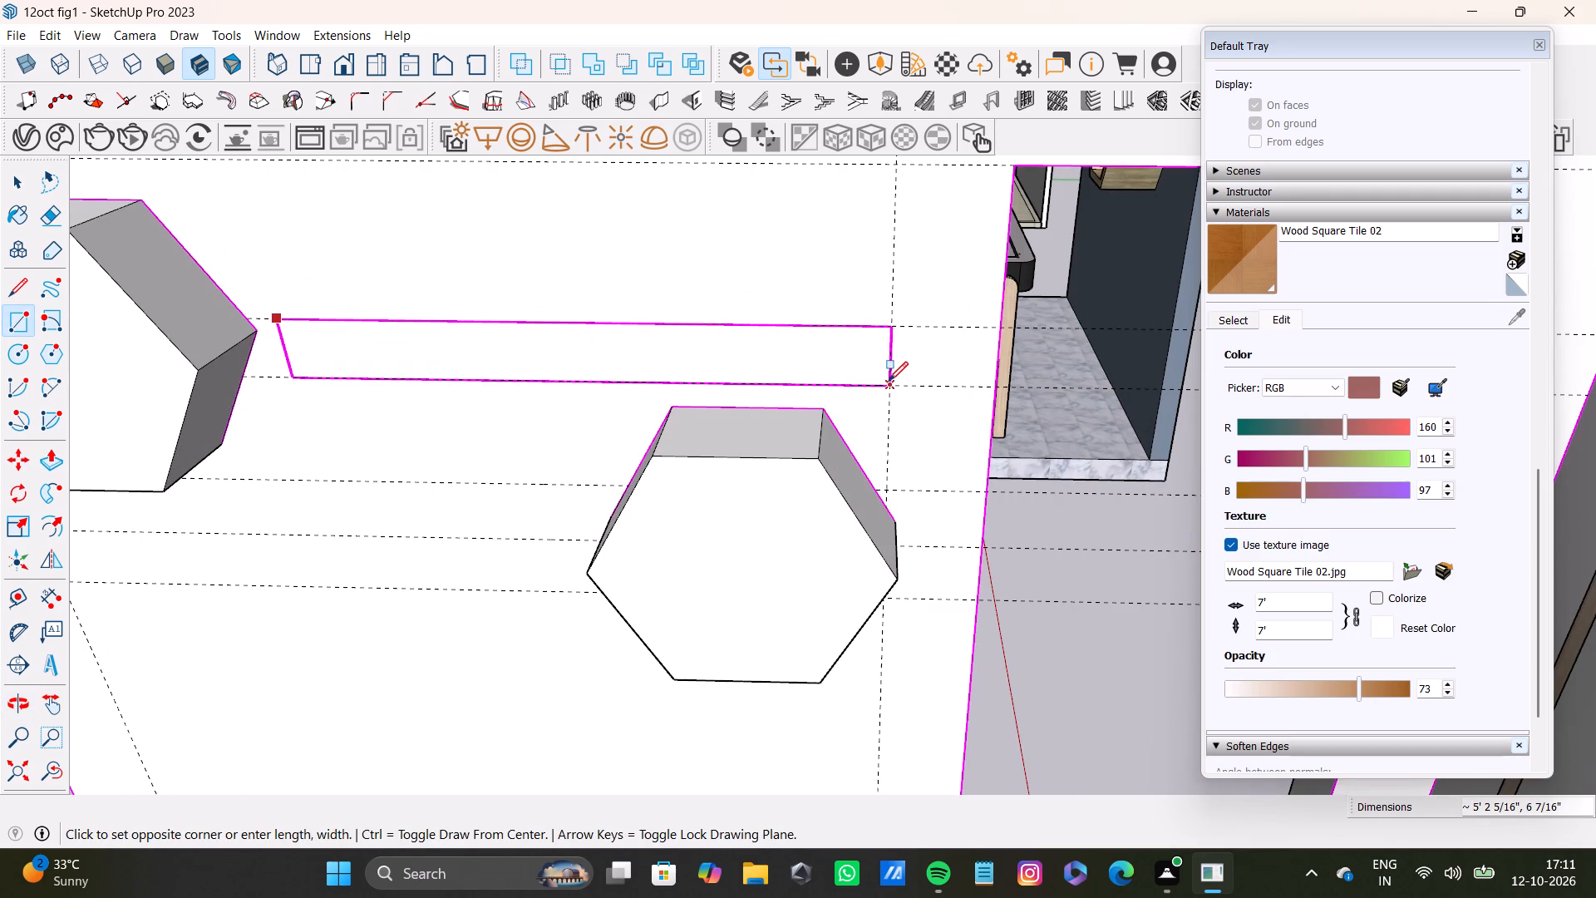
# Draw a rectangle about 5' 1 9/16" by 7 3/16" between the lower guides, below the hexagonal block near the wall's free end.
pyautogui.scroll(-4, 759, 387)
pyautogui.moveTo(673, 406); pyautogui.dragTo(783, 318, button='middle')
pyautogui.moveTo(717, 373); pyautogui.dragTo(771, 294, button='middle')
pyautogui.scroll(3, 658, 414)
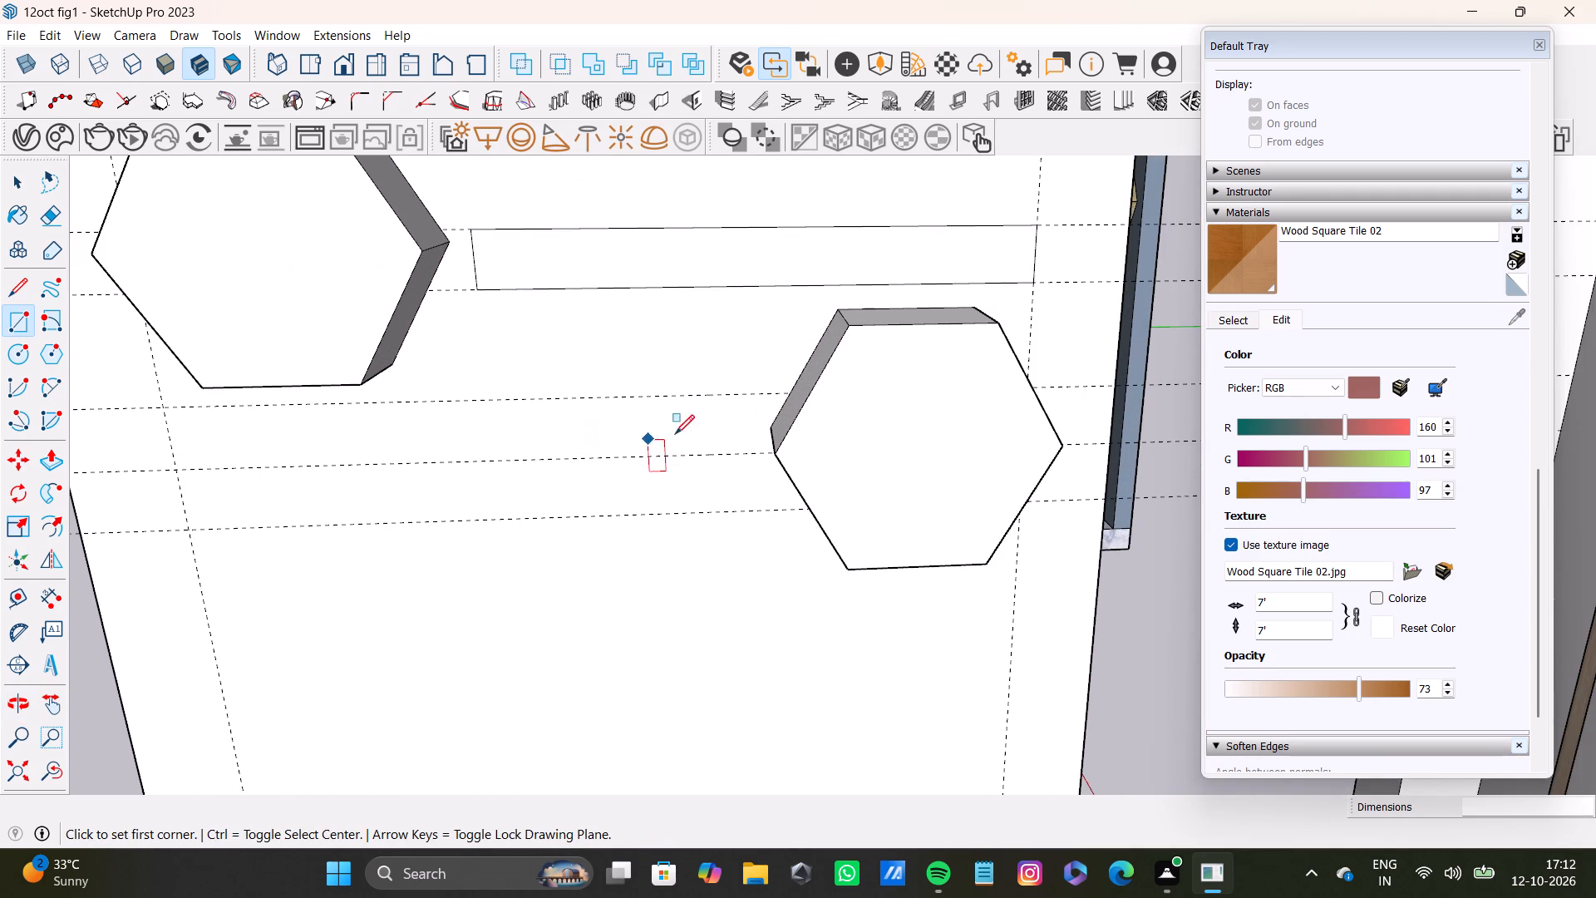
pyautogui.keyDown('shift'); pyautogui.moveTo(655, 428); pyautogui.dragTo(733, 411, button='middle'); pyautogui.keyUp('shift')
pyautogui.scroll(4, 360, 431)
pyautogui.click(237, 375)
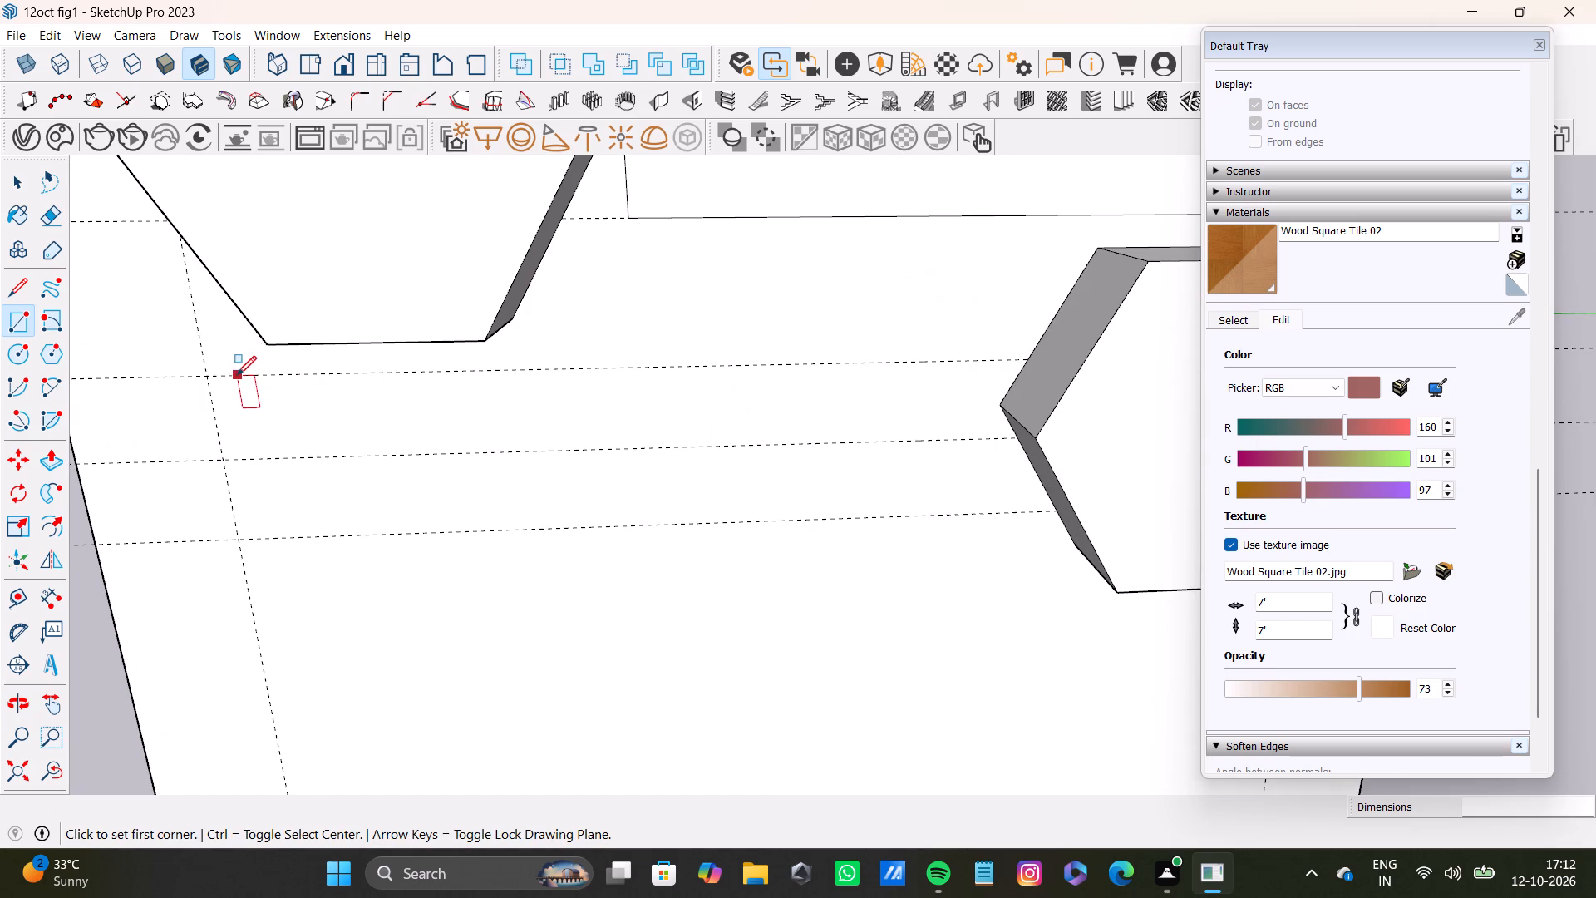
pyautogui.click(968, 445)
# Extrude the upper rectangle about 1' 11 3/8" into the room as a shelf.
pyautogui.scroll(-9, 817, 487)
pyautogui.moveTo(678, 492); pyautogui.dragTo(663, 401, button='middle')
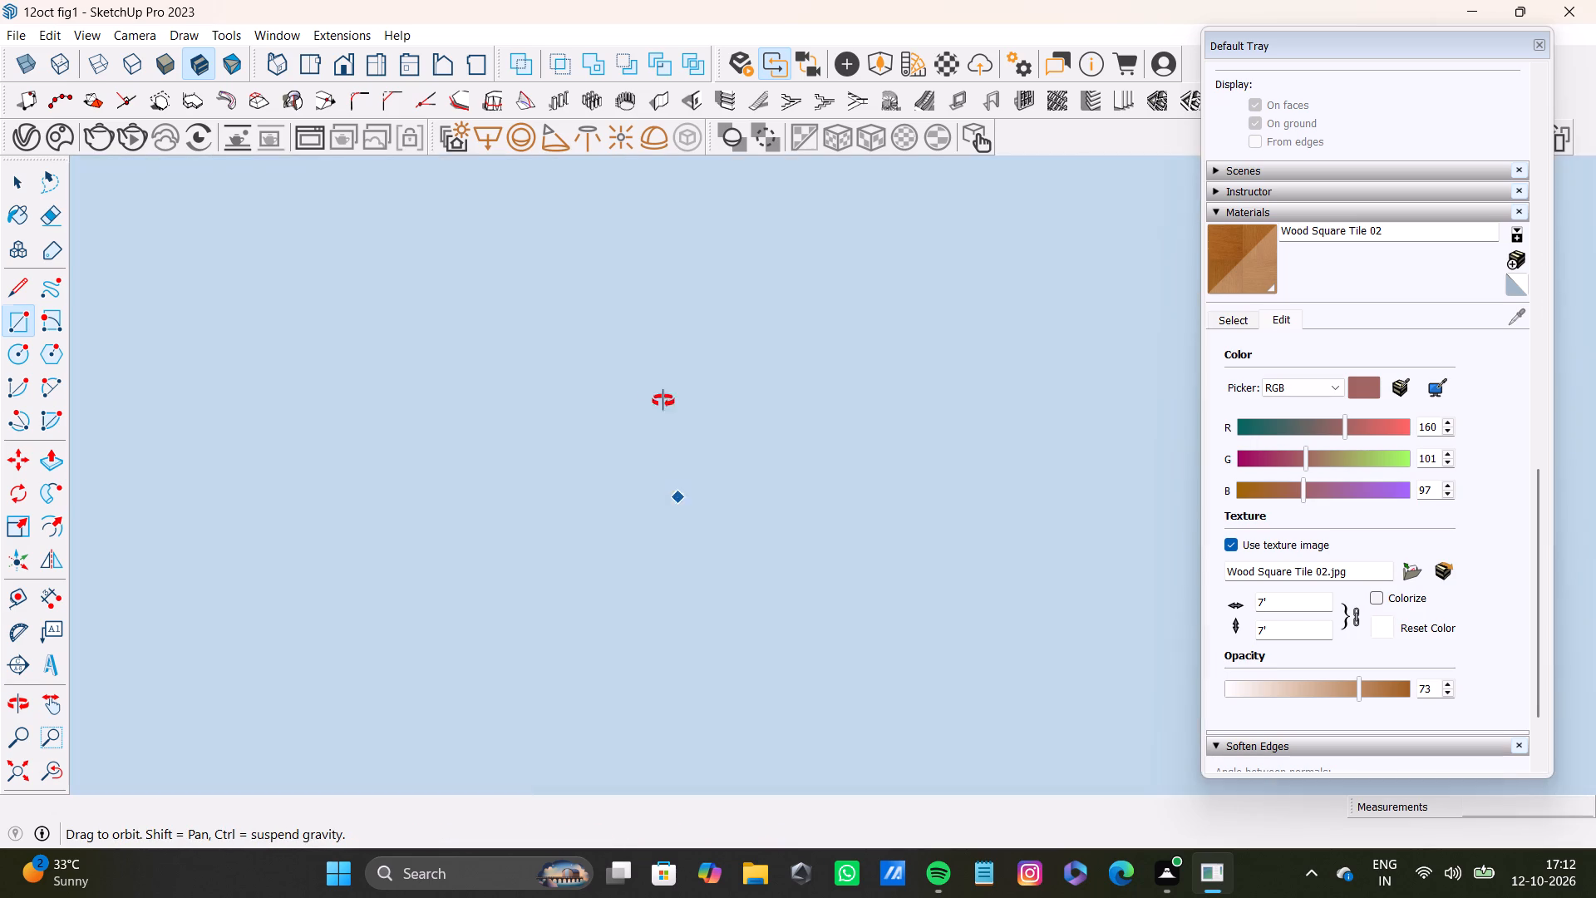
pyautogui.moveTo(663, 401); pyautogui.dragTo(550, 564, button='middle')
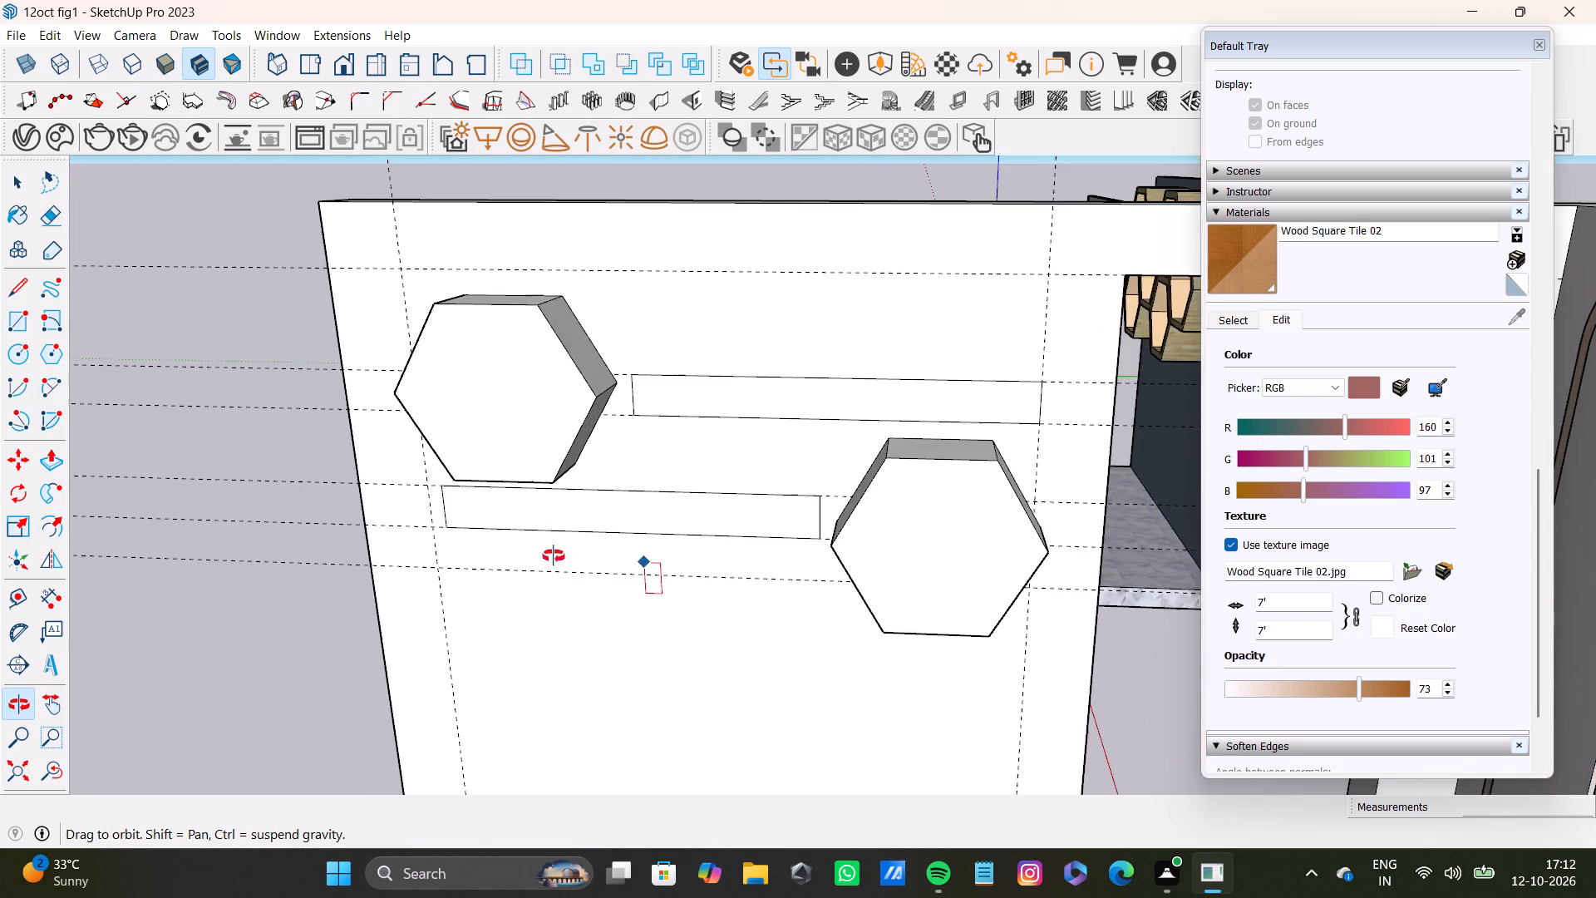
pyautogui.scroll(7, 741, 427)
pyautogui.press('space')
pyautogui.click(786, 382)
pyautogui.moveTo(924, 420); pyautogui.dragTo(672, 488, button='middle')
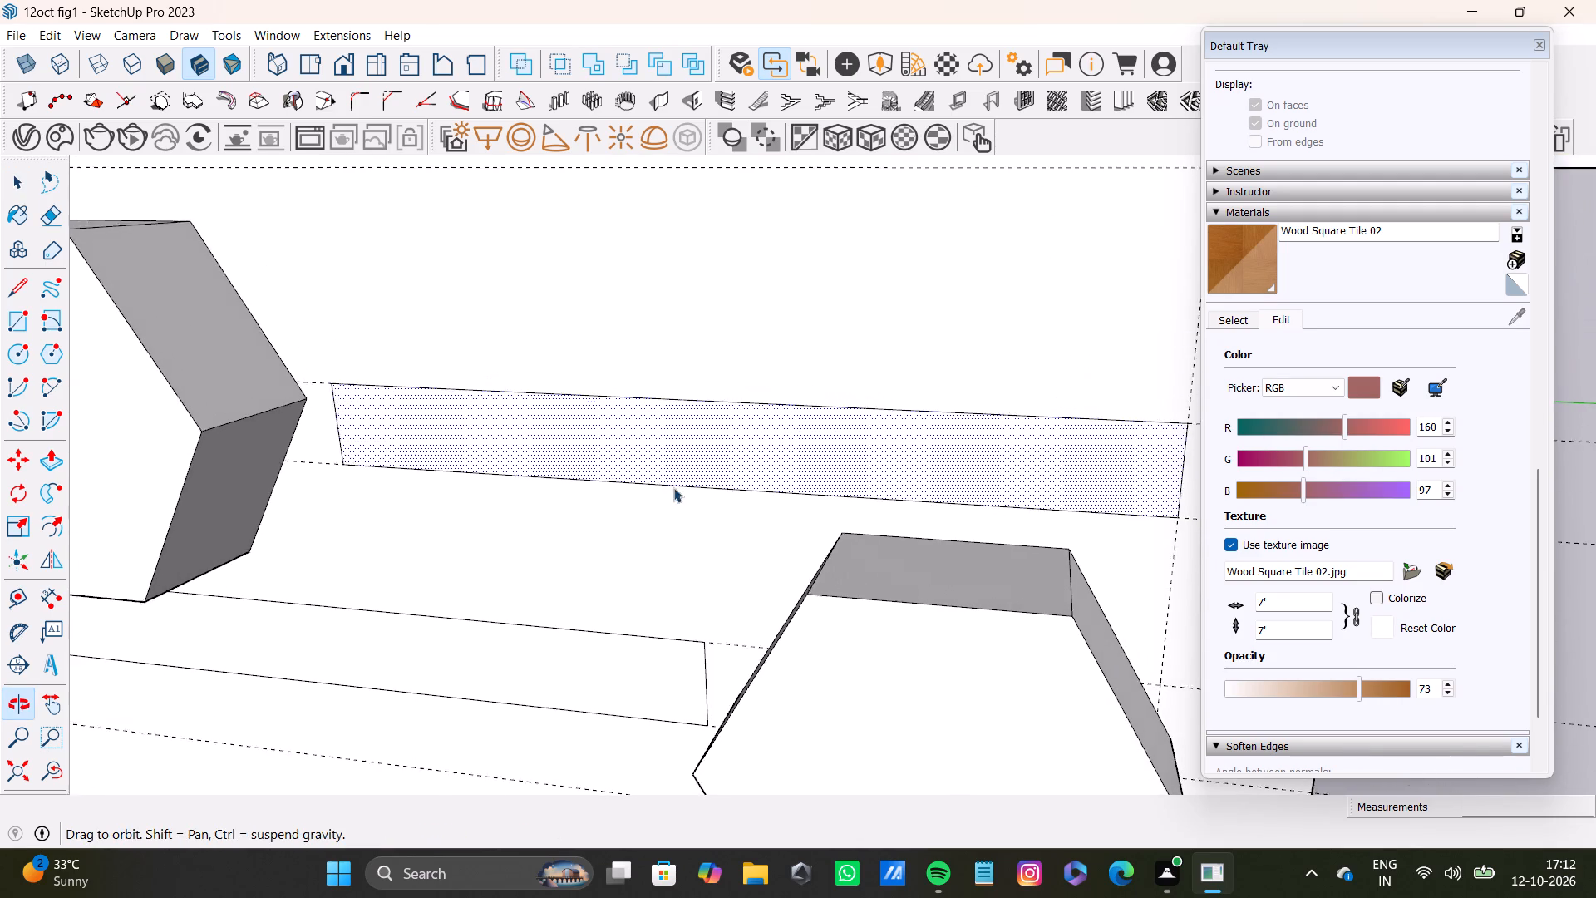
pyautogui.press('p')
pyautogui.moveTo(738, 452); pyautogui.dragTo(569, 539)
pyautogui.scroll(-11, 569, 537)
pyautogui.moveTo(575, 543); pyautogui.dragTo(892, 499, button='middle')
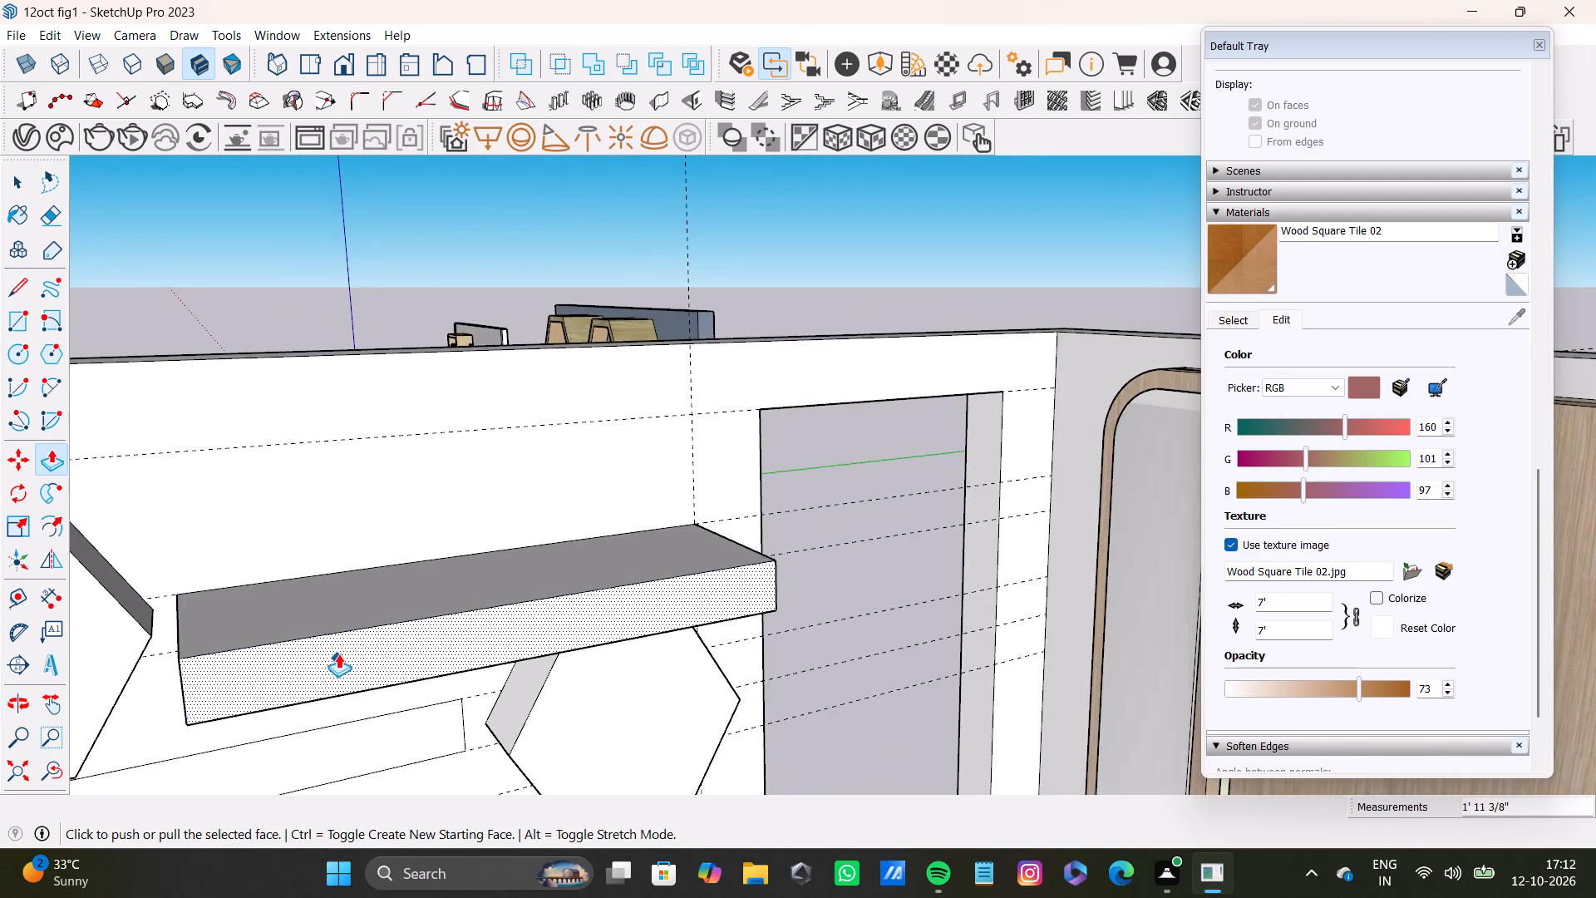
# Push the upper shelf's front face back toward the wall by about 4 1/4".
pyautogui.scroll(-7, 338, 654)
pyautogui.keyDown('shift'); pyautogui.middleClick(337, 654); pyautogui.keyUp('shift')
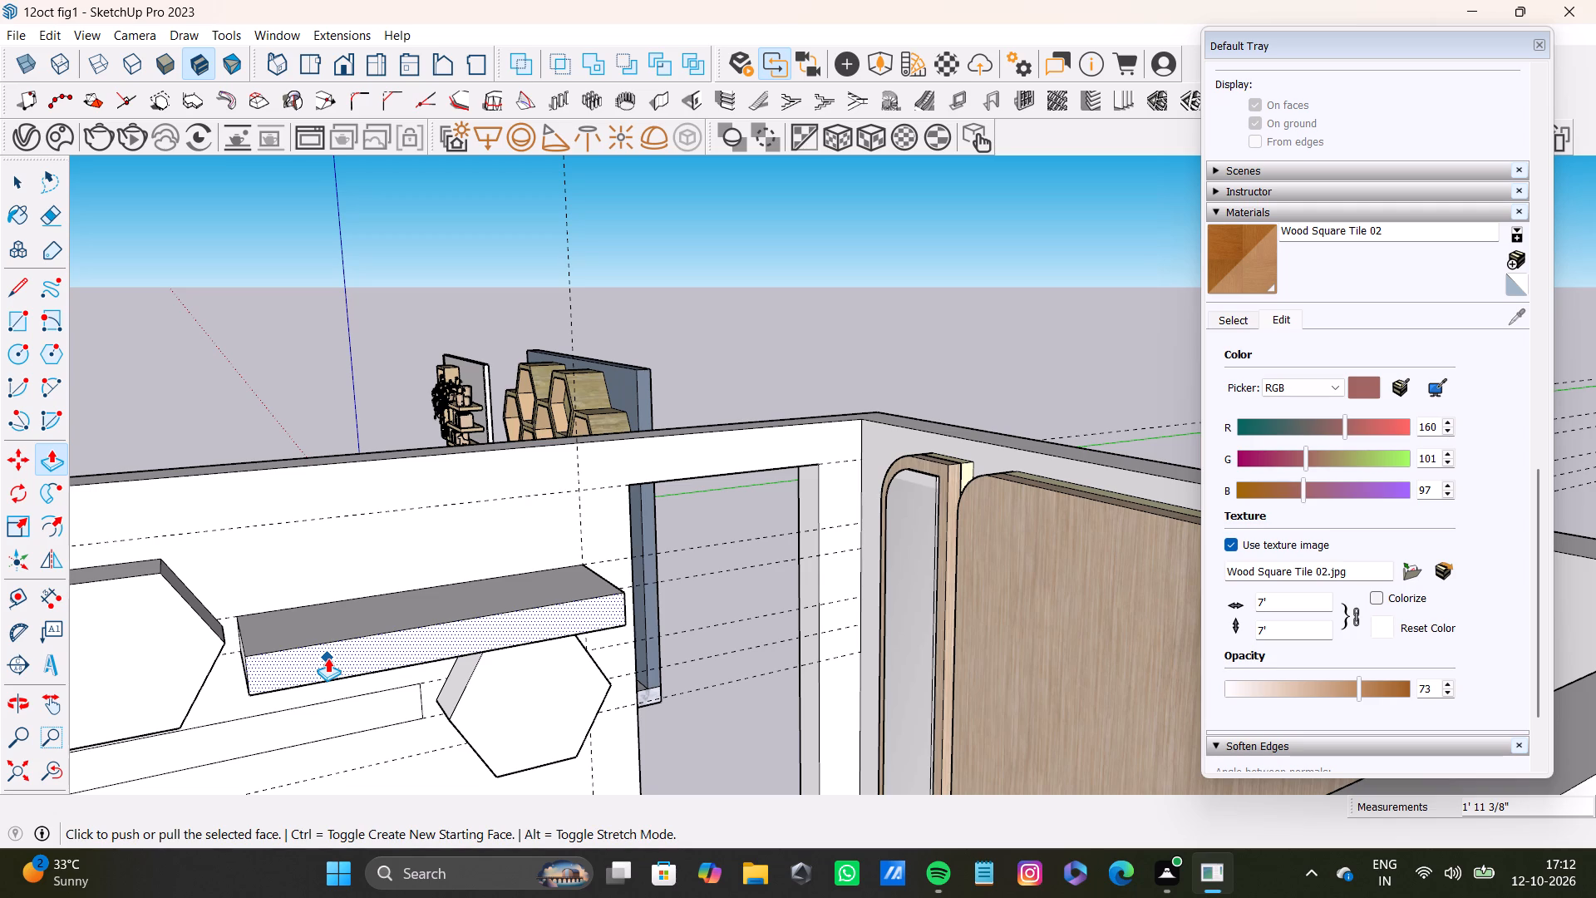
pyautogui.scroll(-7, 357, 720)
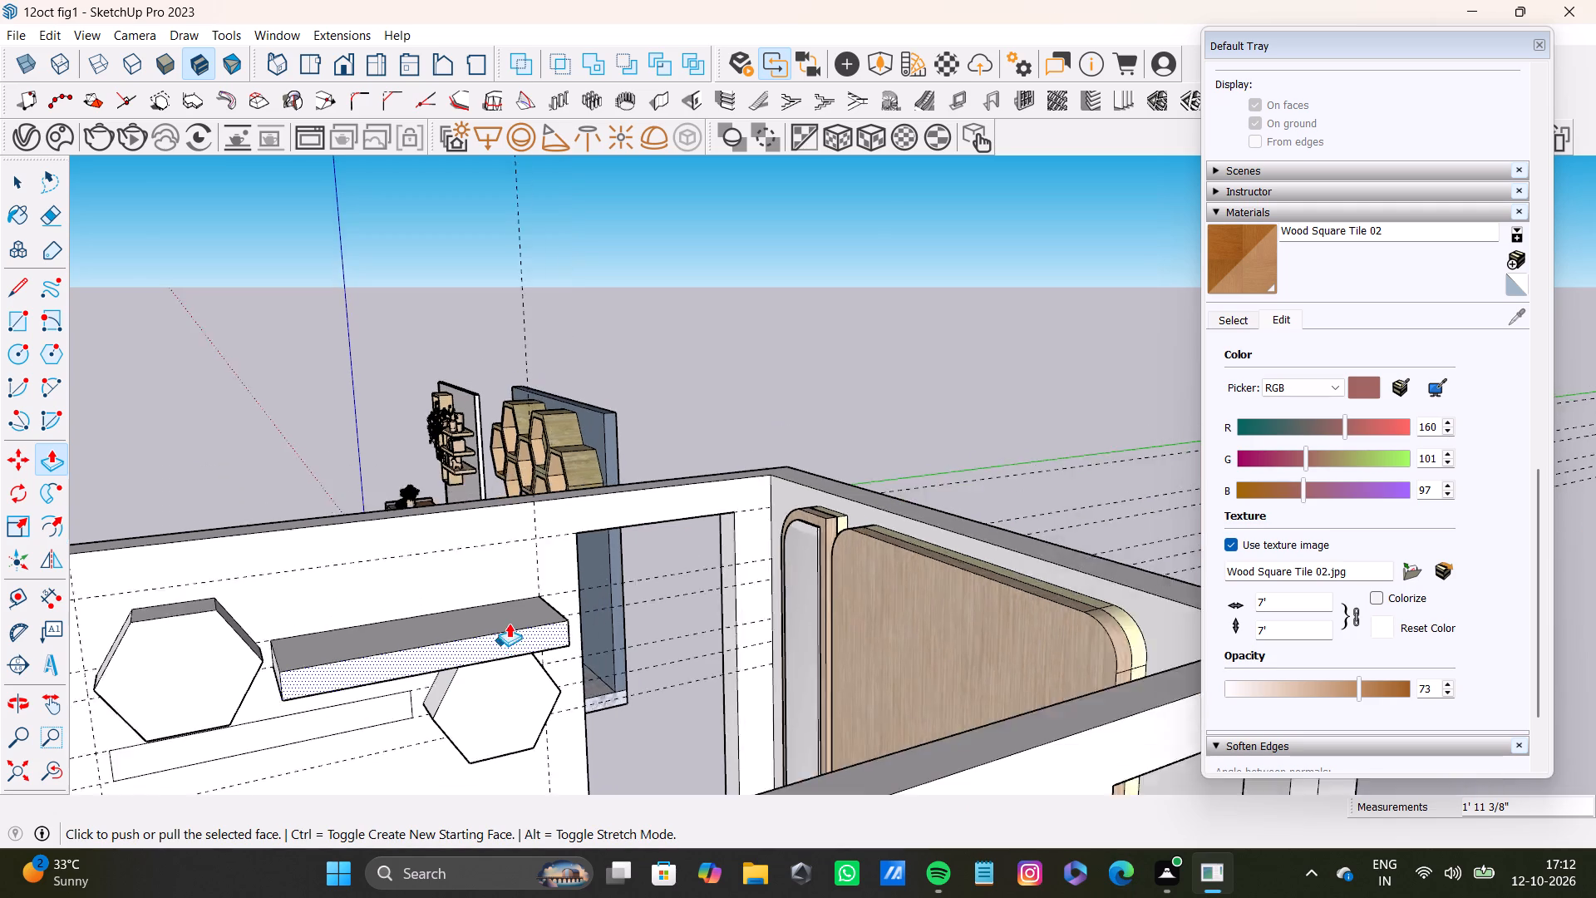
pyautogui.keyDown('shift'); pyautogui.moveTo(503, 637); pyautogui.dragTo(766, 500, button='middle'); pyautogui.keyUp('shift')
pyautogui.scroll(8, 704, 506)
pyautogui.moveTo(606, 521); pyautogui.dragTo(689, 618, button='middle')
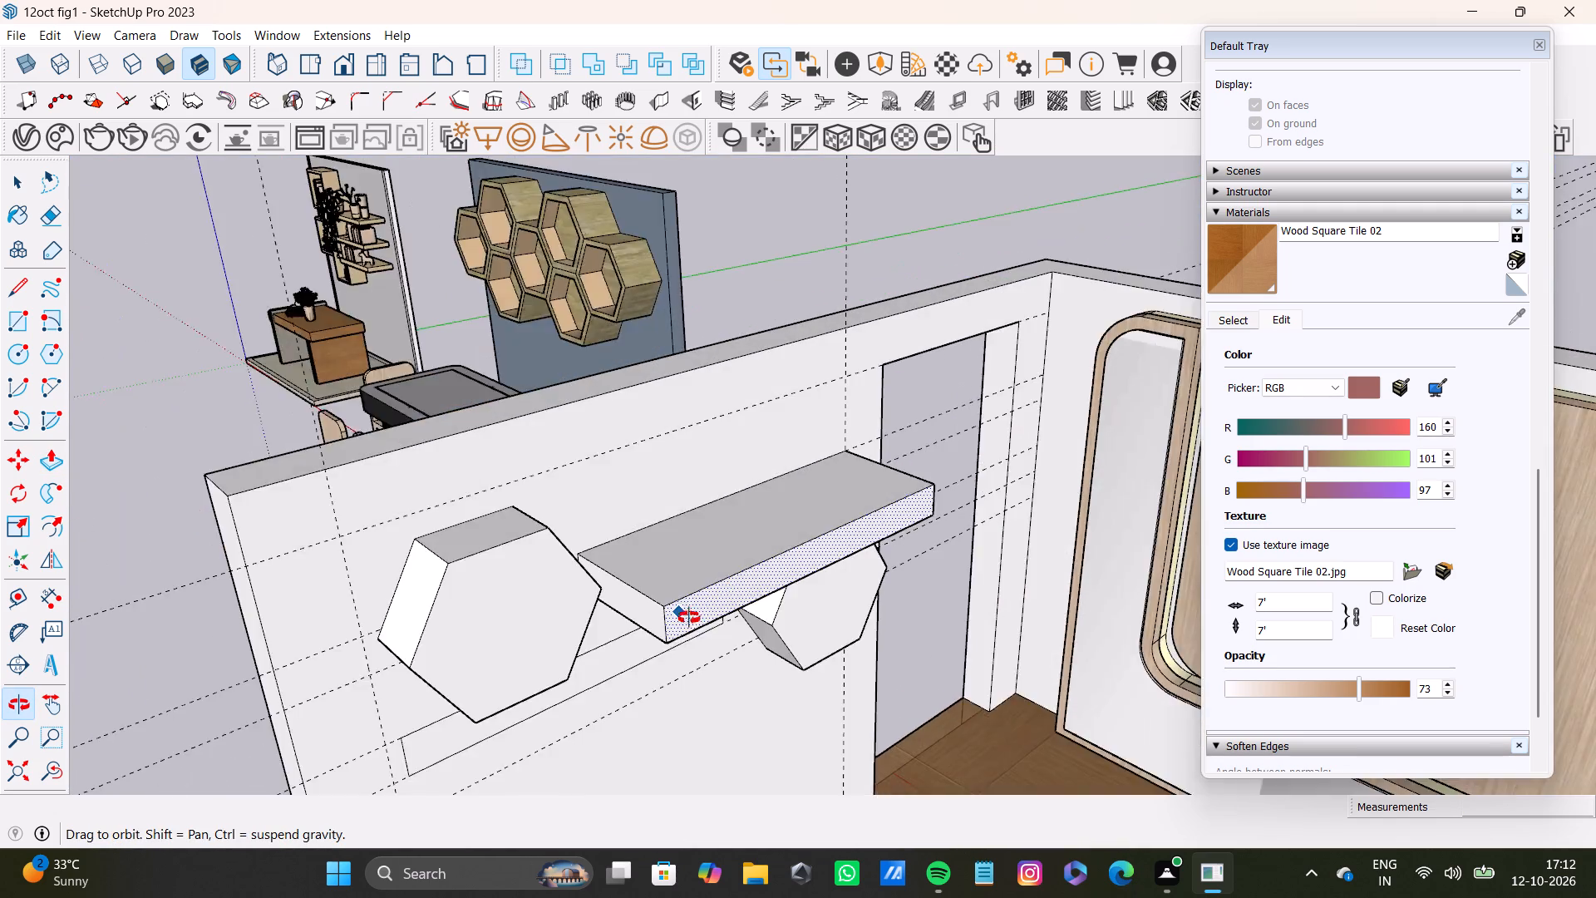
pyautogui.moveTo(689, 618); pyautogui.dragTo(585, 622, button='middle')
pyautogui.scroll(4, 618, 601)
pyautogui.moveTo(590, 589); pyautogui.dragTo(574, 576)
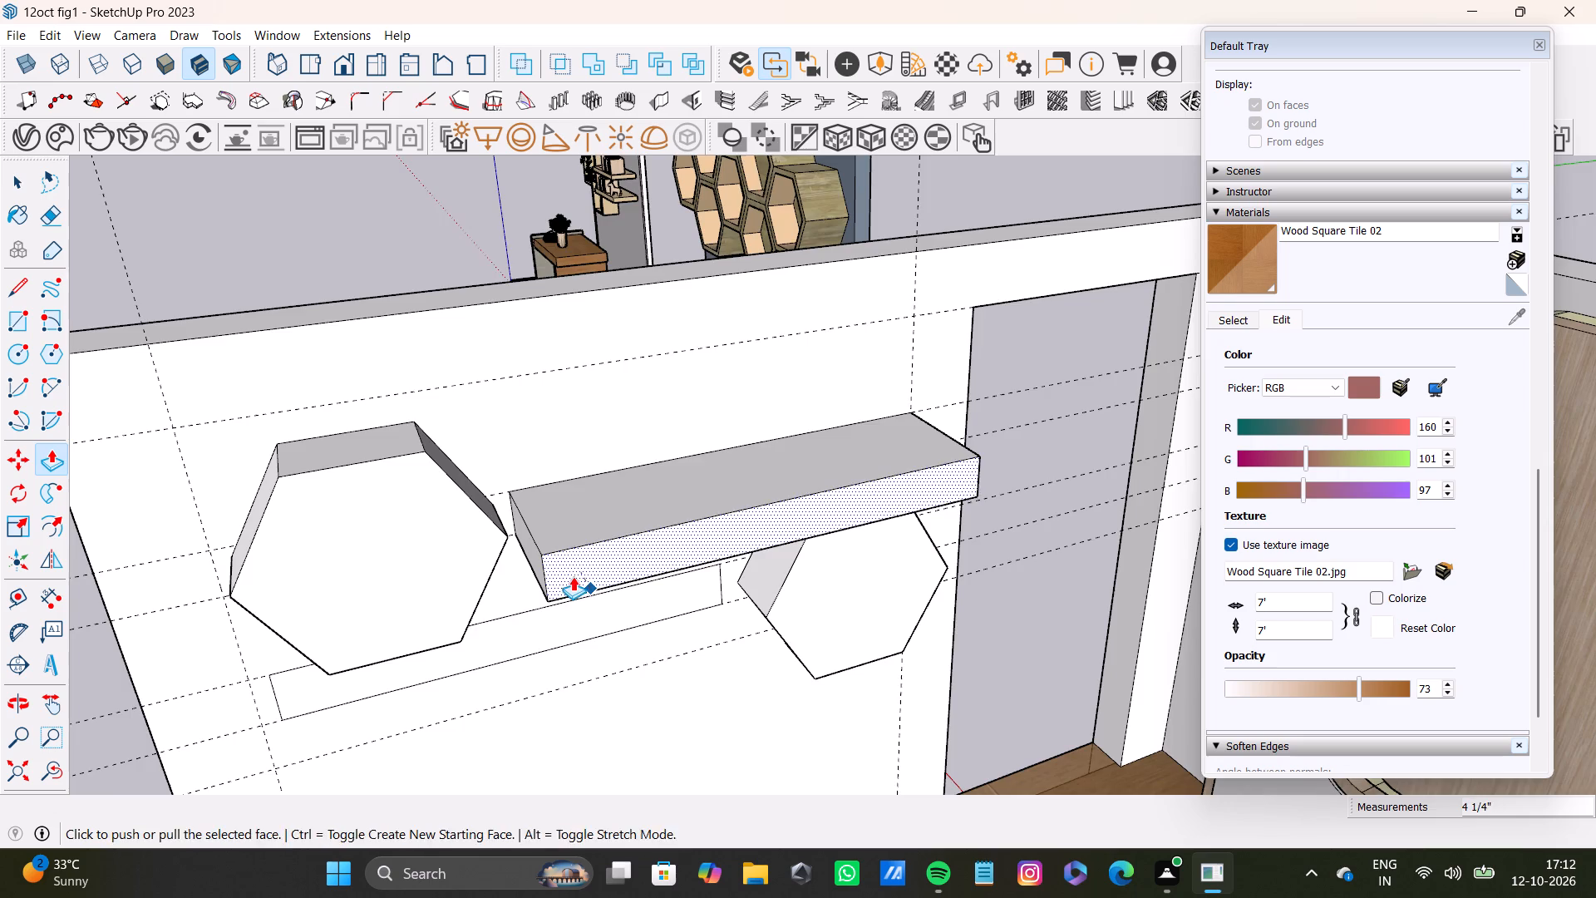
# Extrude the lower rectangle about 11 1/16" into the room as a second shelf.
pyautogui.scroll(-4, 573, 576)
pyautogui.moveTo(598, 620); pyautogui.dragTo(595, 544, button='middle')
pyautogui.press('space')
pyautogui.click(589, 536)
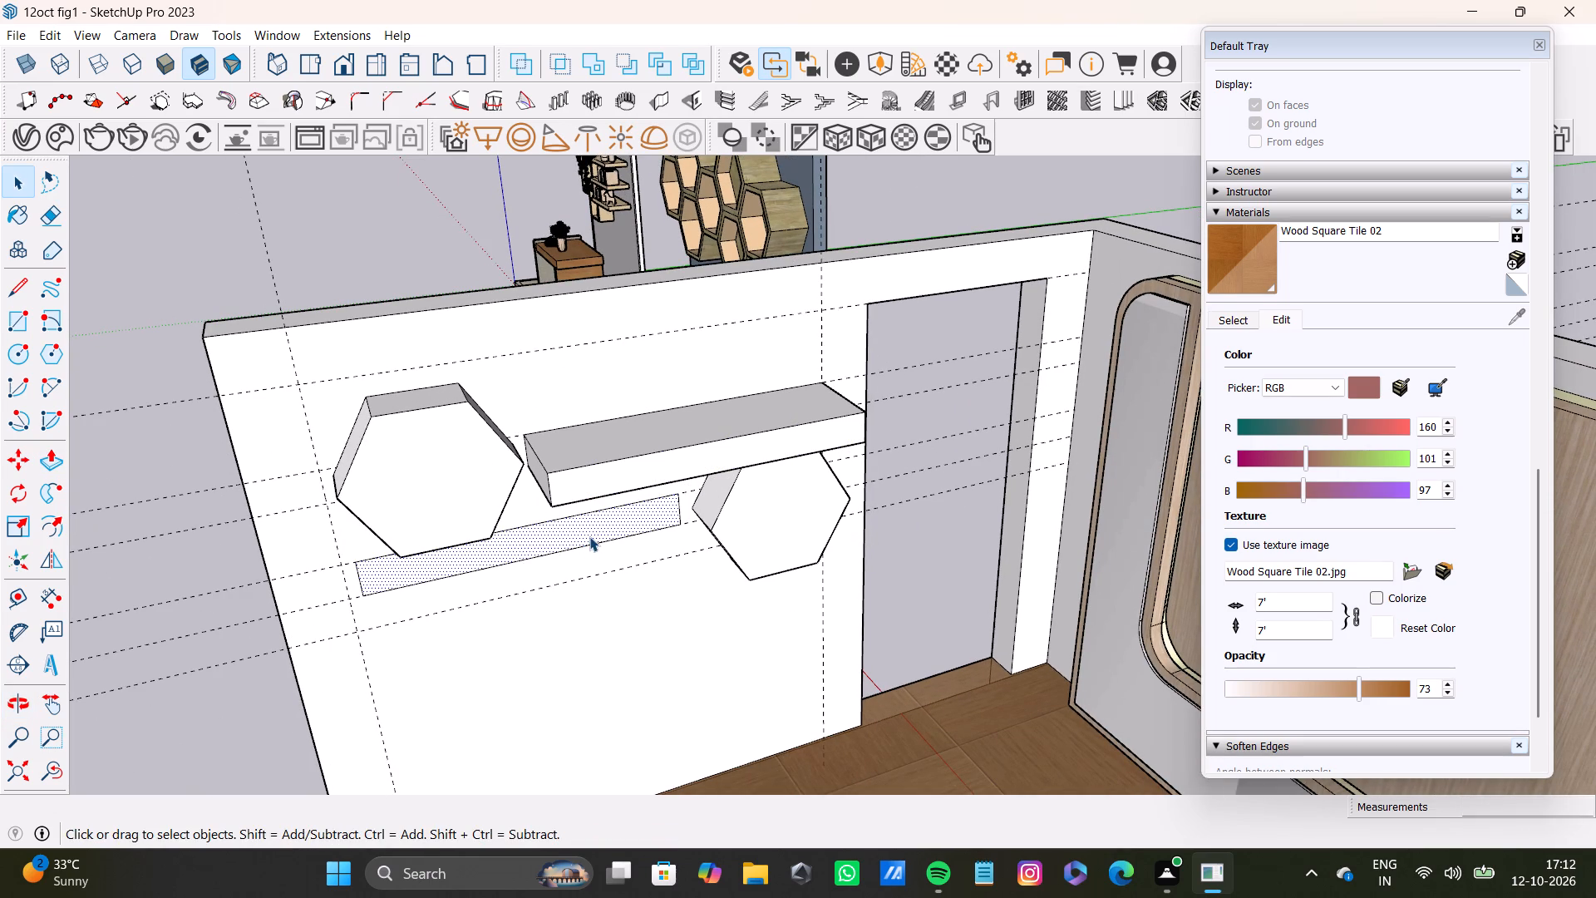
pyautogui.press('p')
pyautogui.moveTo(589, 536); pyautogui.dragTo(765, 553)
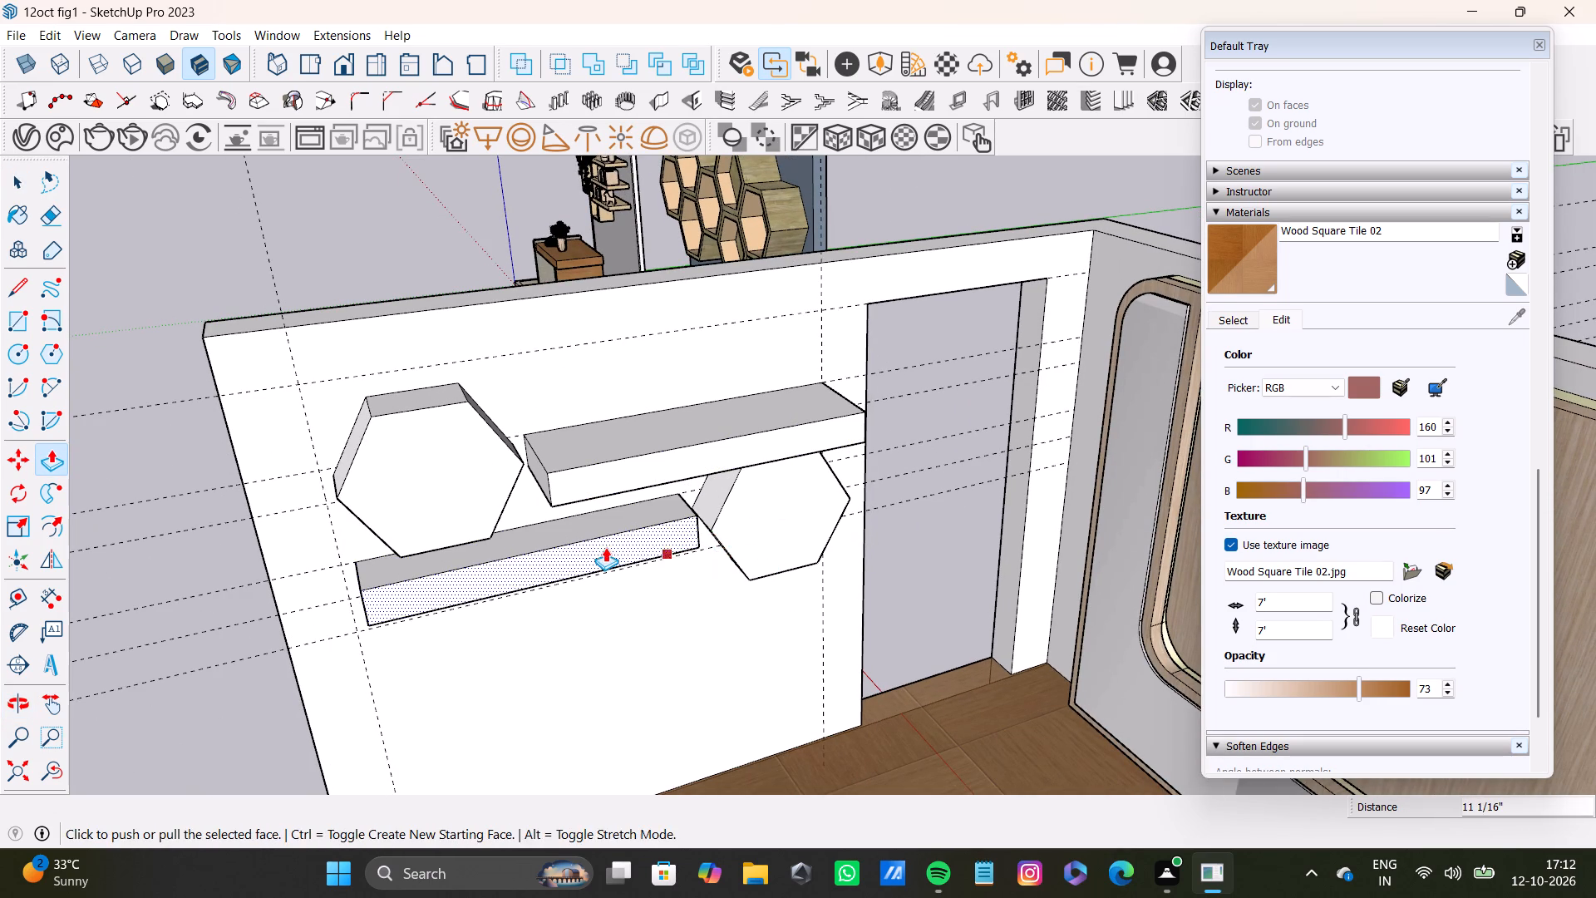
# Pull the lower shelf's front face further into the room, using the upper shelf's front face as reference.
pyautogui.scroll(-8, 606, 546)
pyautogui.moveTo(594, 600); pyautogui.dragTo(819, 563, button='middle')
pyautogui.scroll(3, 824, 559)
pyautogui.moveTo(938, 521); pyautogui.dragTo(1000, 480)
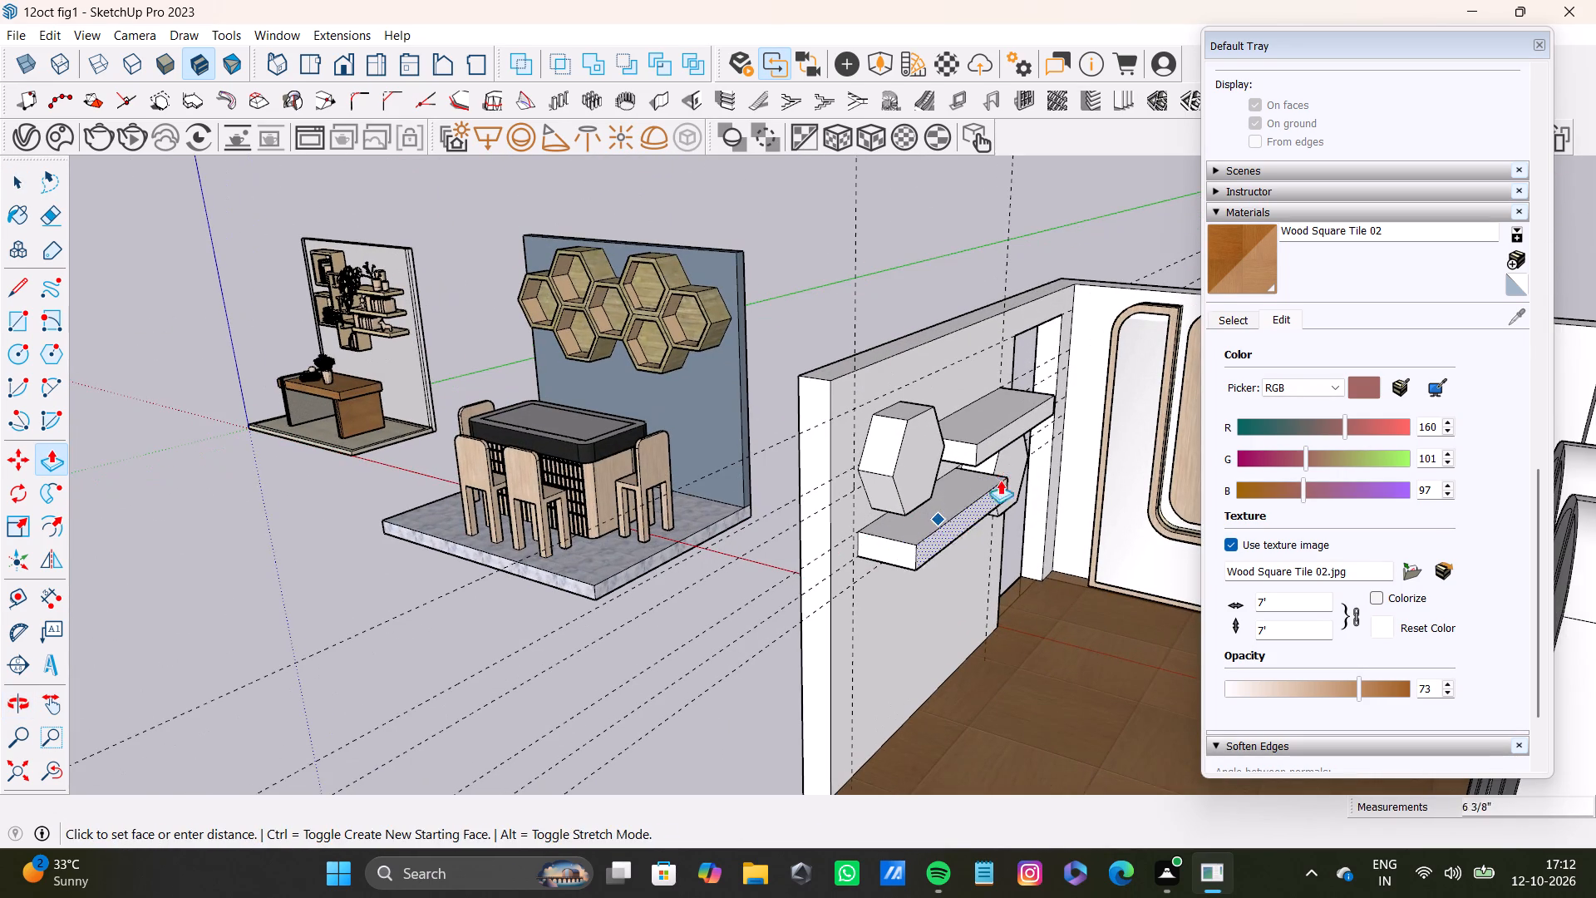
pyautogui.moveTo(1000, 480); pyautogui.dragTo(1012, 447)
pyautogui.scroll(-8, 983, 482)
pyautogui.moveTo(1044, 458); pyautogui.dragTo(1170, 439, button='middle')
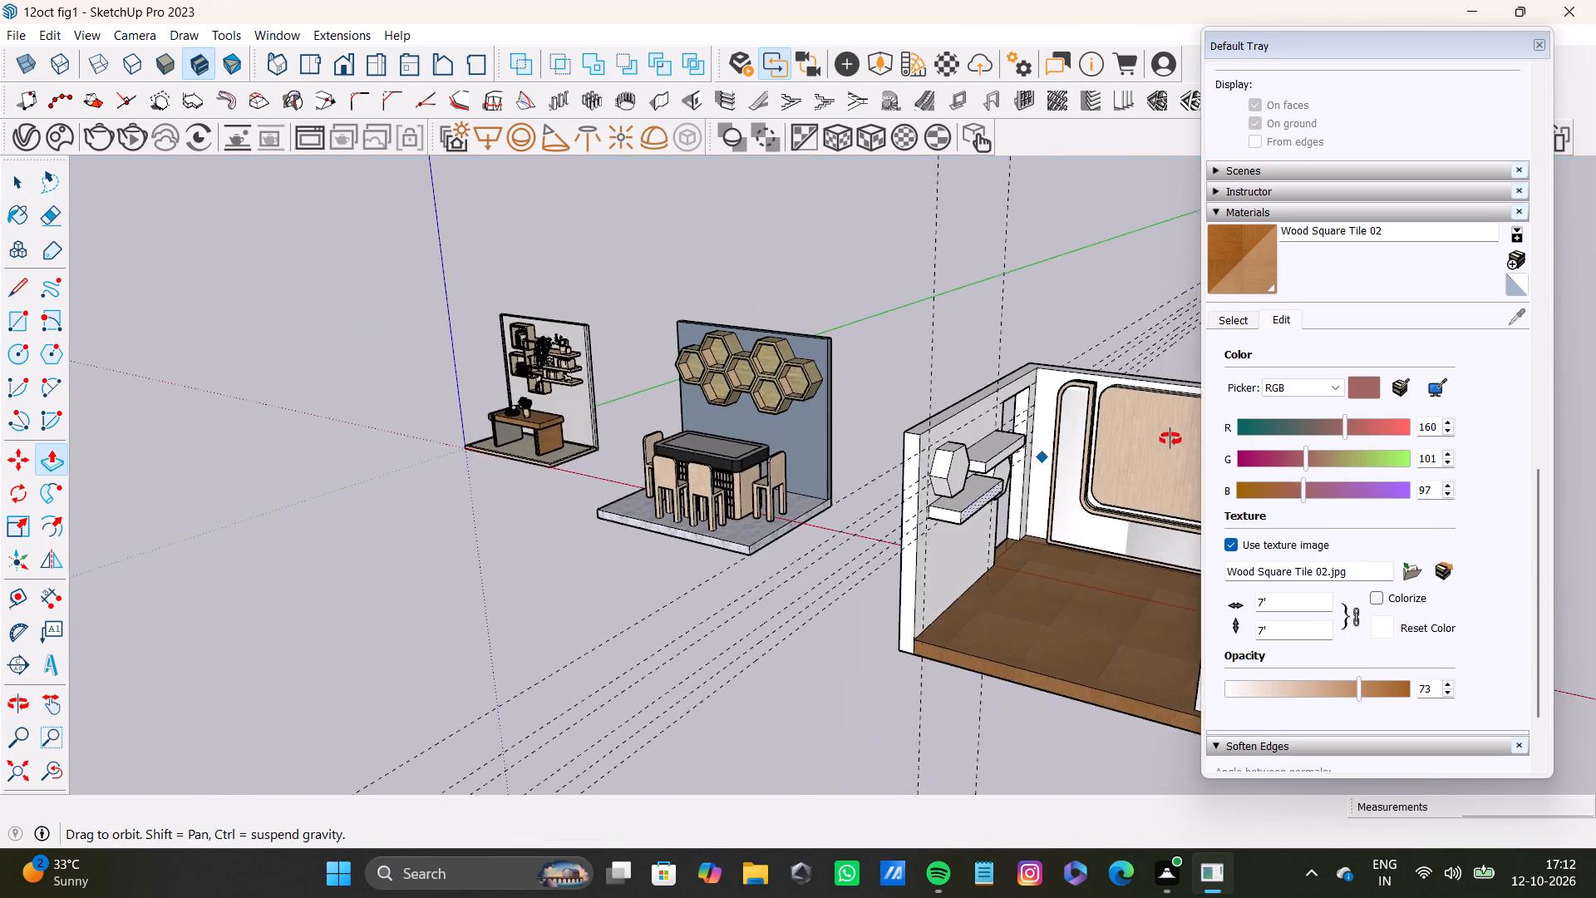
# Place guides on the upper shelf's top face about 3" inside its back and front long edges.
pyautogui.moveTo(1170, 439); pyautogui.dragTo(628, 502, button='middle')
pyautogui.scroll(13, 651, 486)
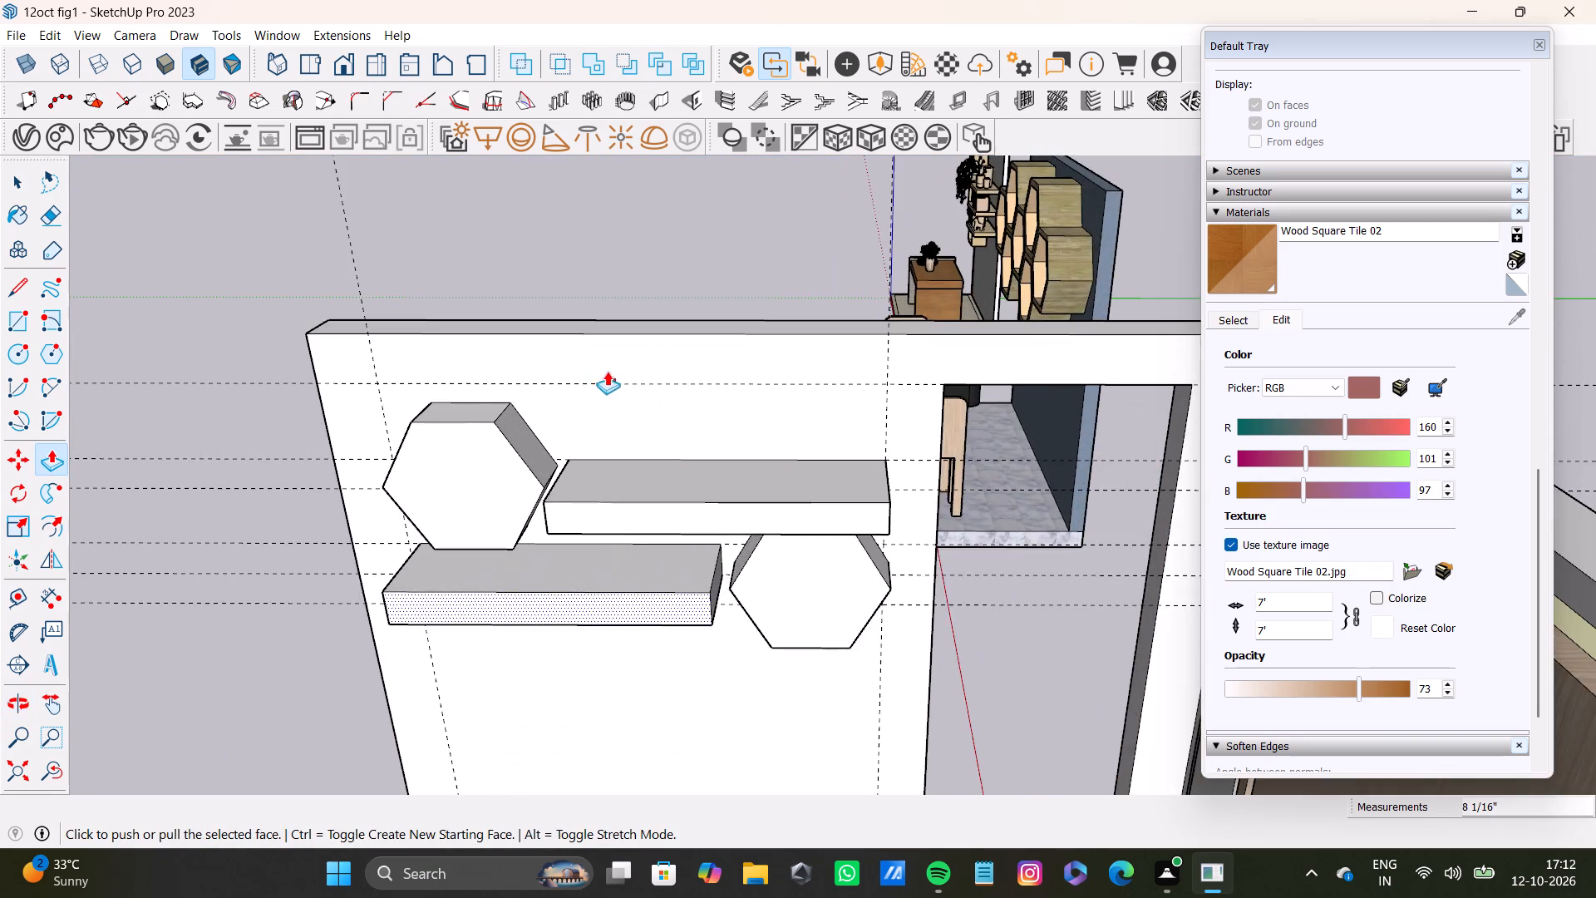
pyautogui.scroll(7, 613, 366)
pyautogui.moveTo(671, 448); pyautogui.dragTo(596, 659, button='middle')
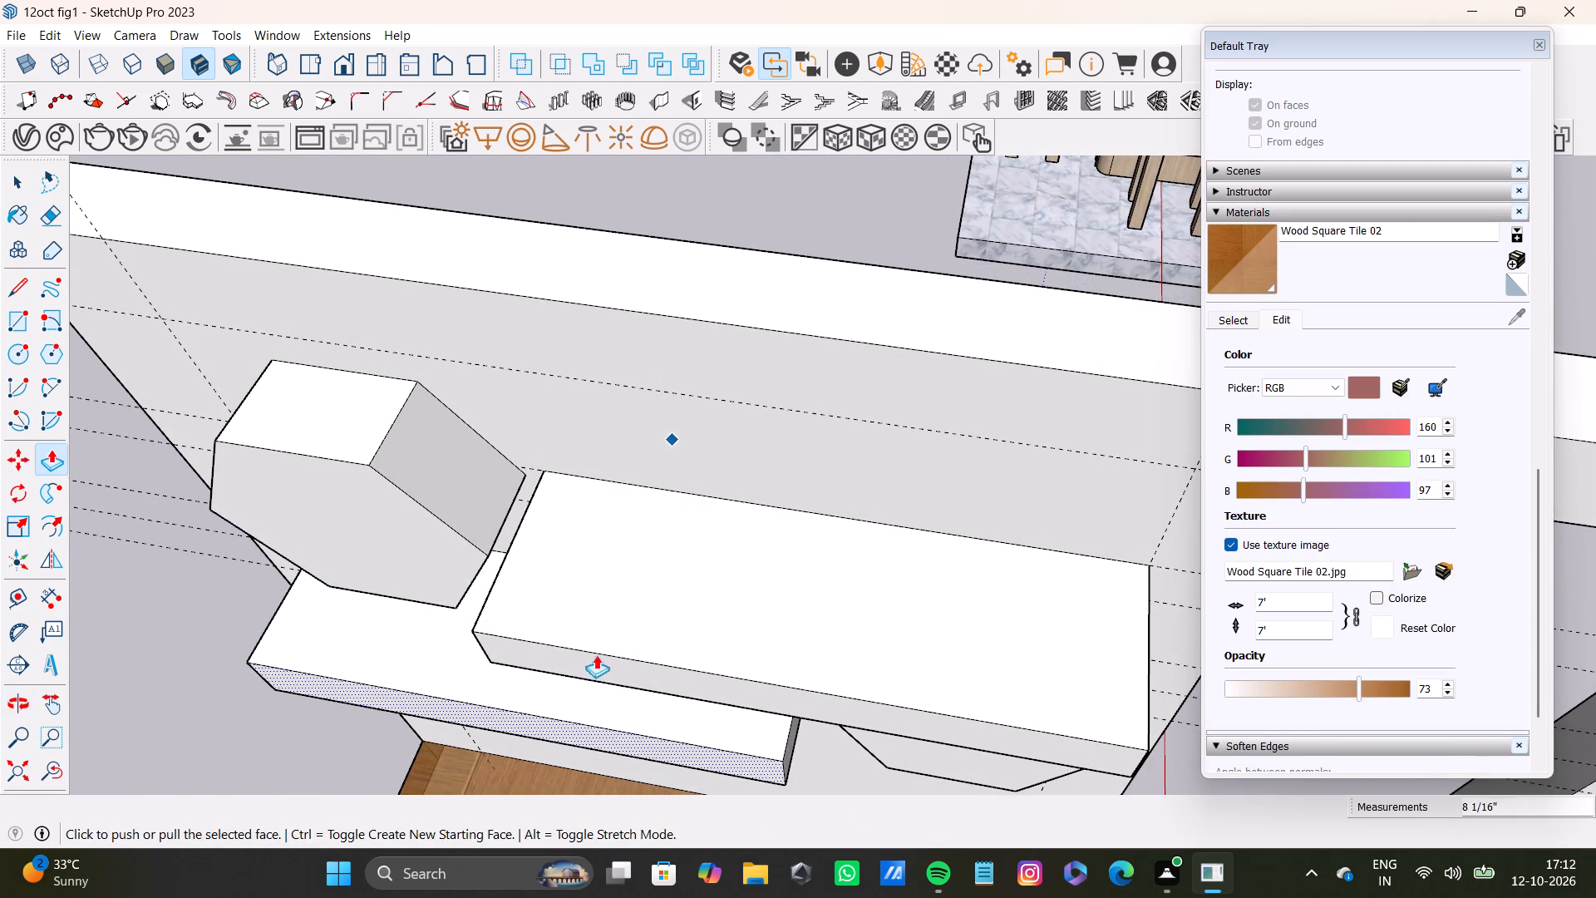
pyautogui.press('t')
pyautogui.scroll(2, 631, 540)
pyautogui.click(743, 488)
pyautogui.scroll(-3, 756, 565)
pyautogui.moveTo(796, 560); pyautogui.dragTo(683, 580, button='middle')
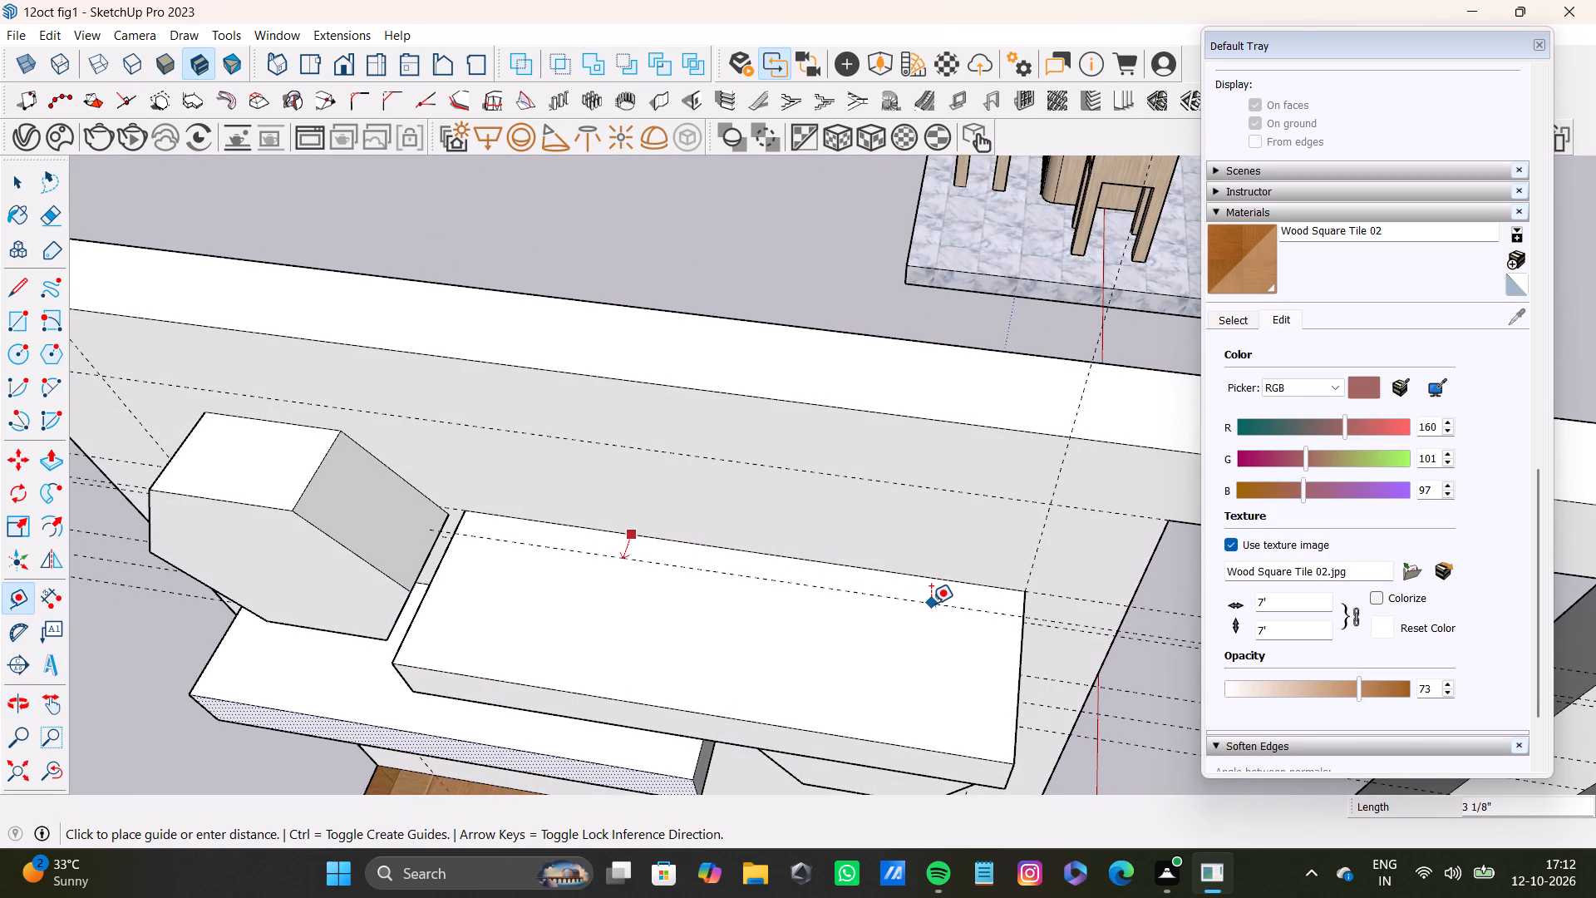
pyautogui.click(939, 605)
pyautogui.click(722, 717)
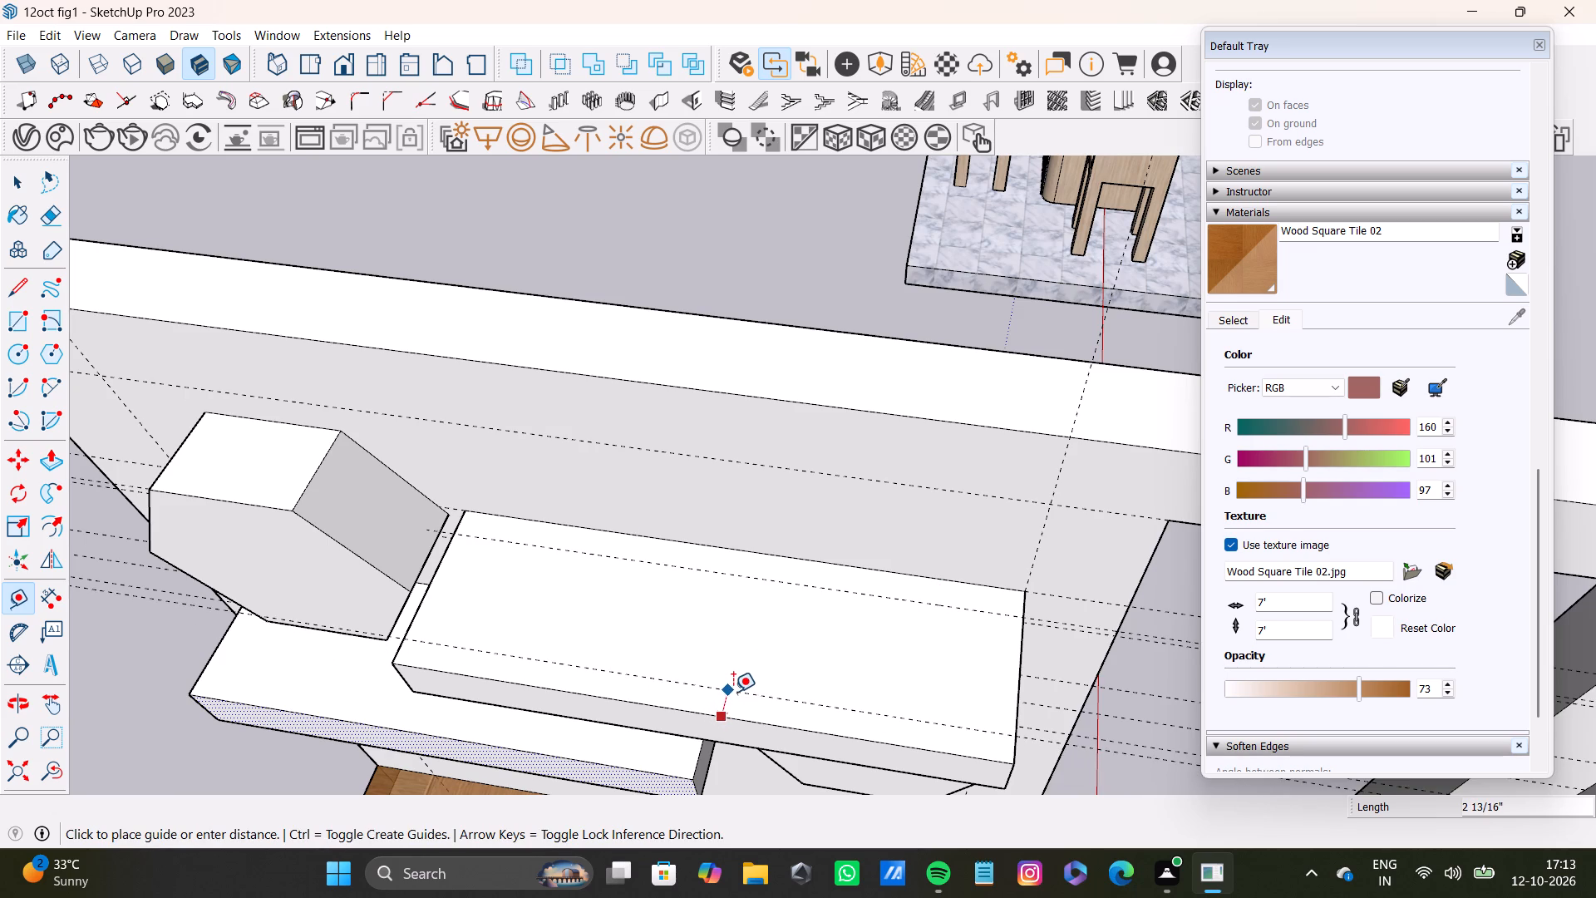
pyautogui.click(733, 692)
# Place guides on the shelf top about 3" inside the hexagonal-block end and about 3 1/2" inside the doorway end.
pyautogui.click(430, 586)
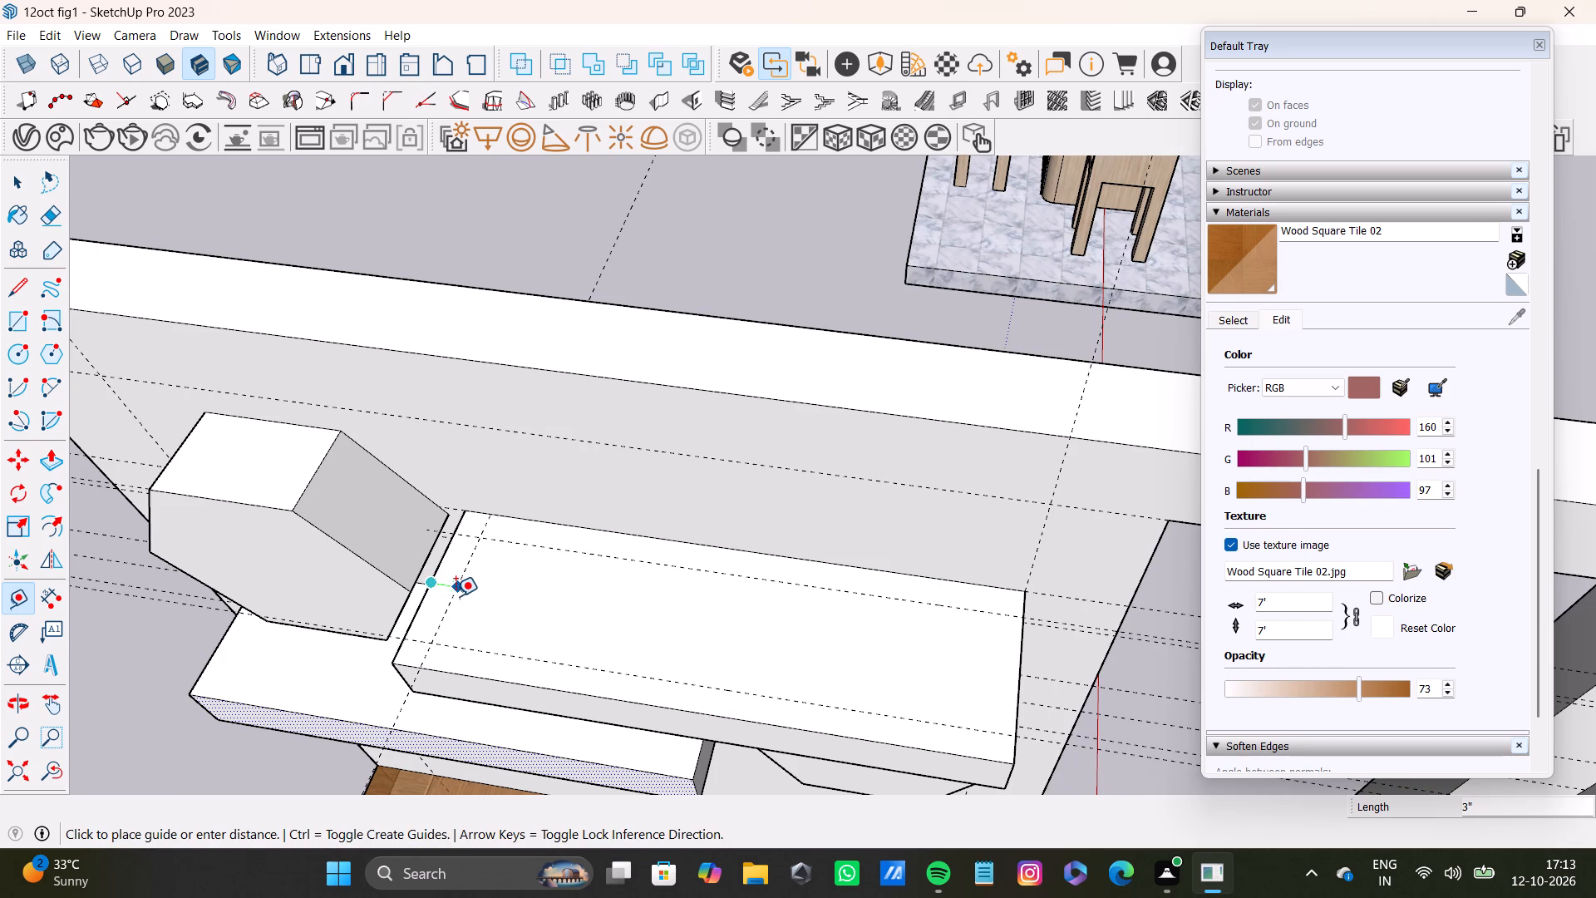
pyautogui.click(456, 596)
pyautogui.click(1015, 690)
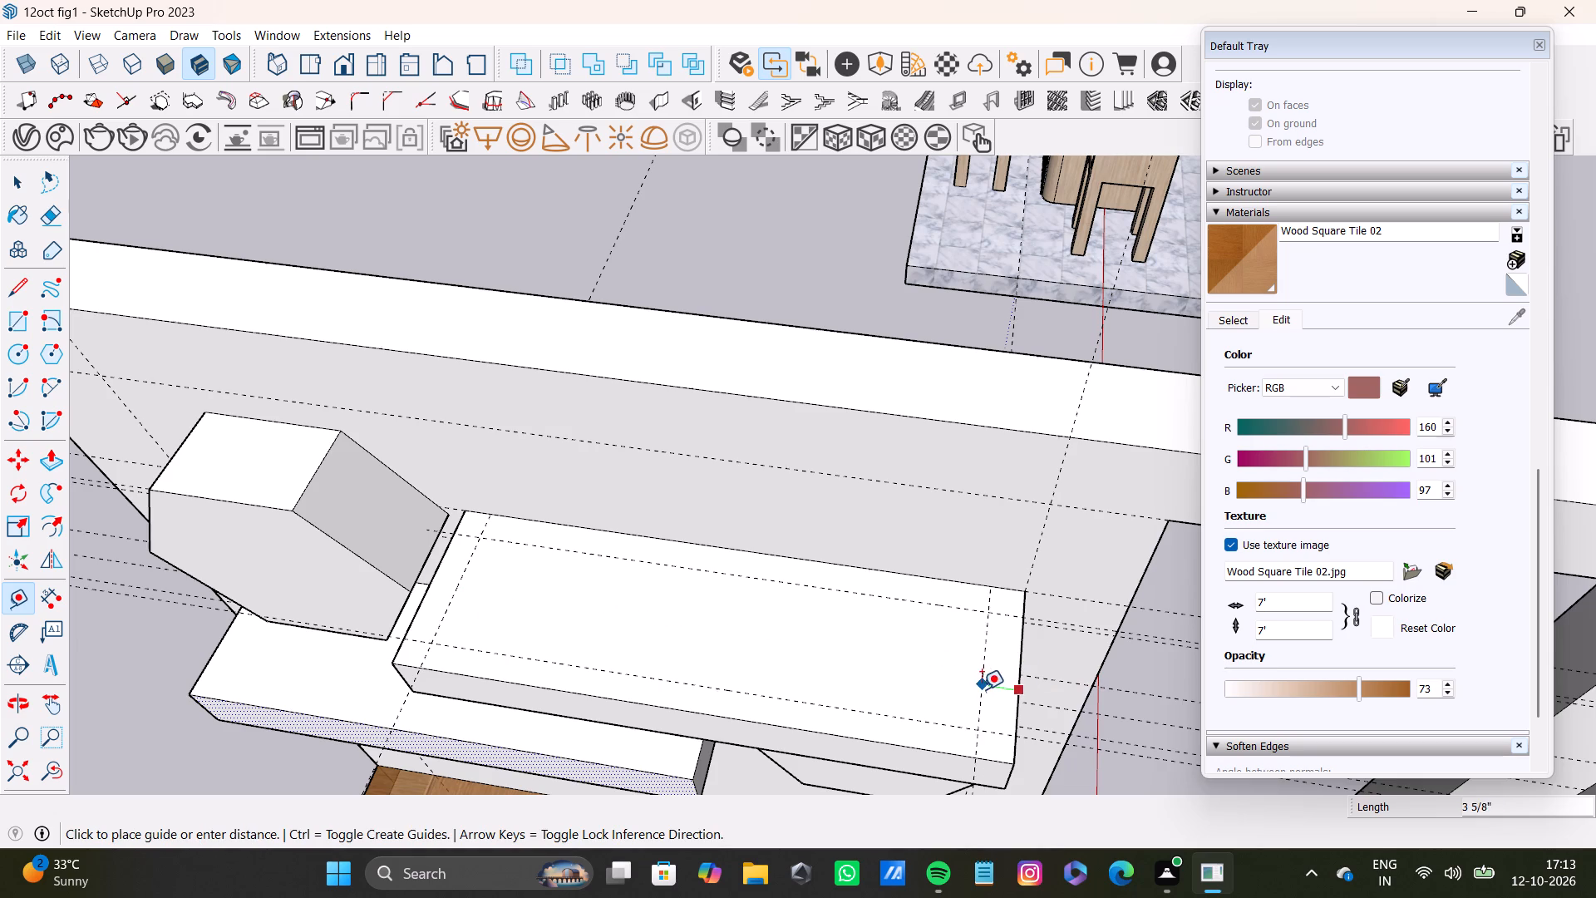
pyautogui.click(983, 693)
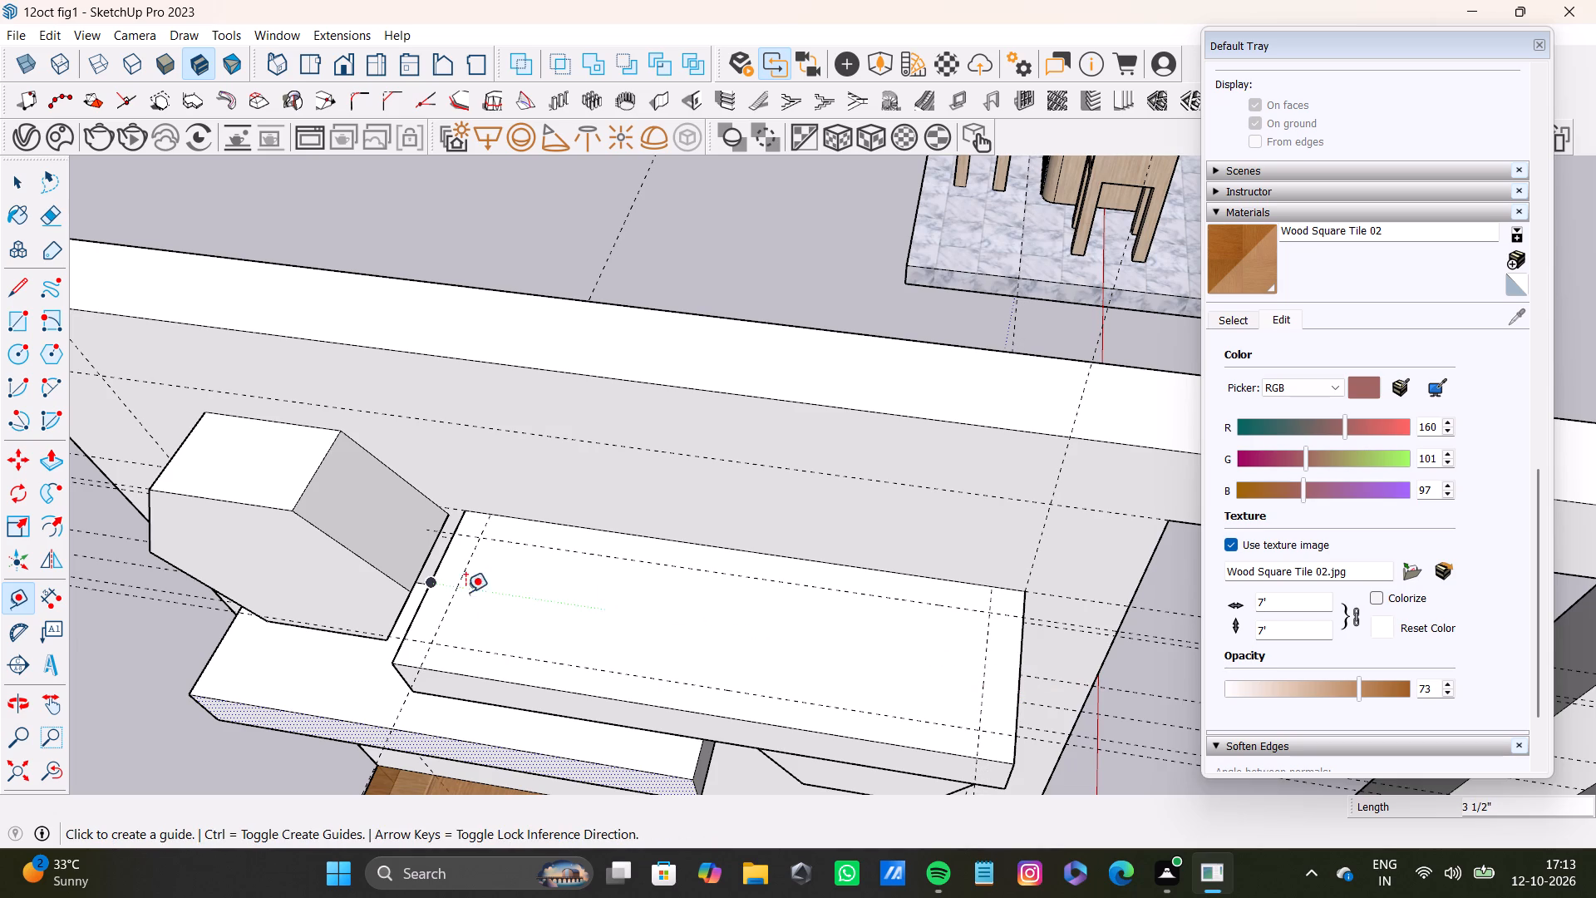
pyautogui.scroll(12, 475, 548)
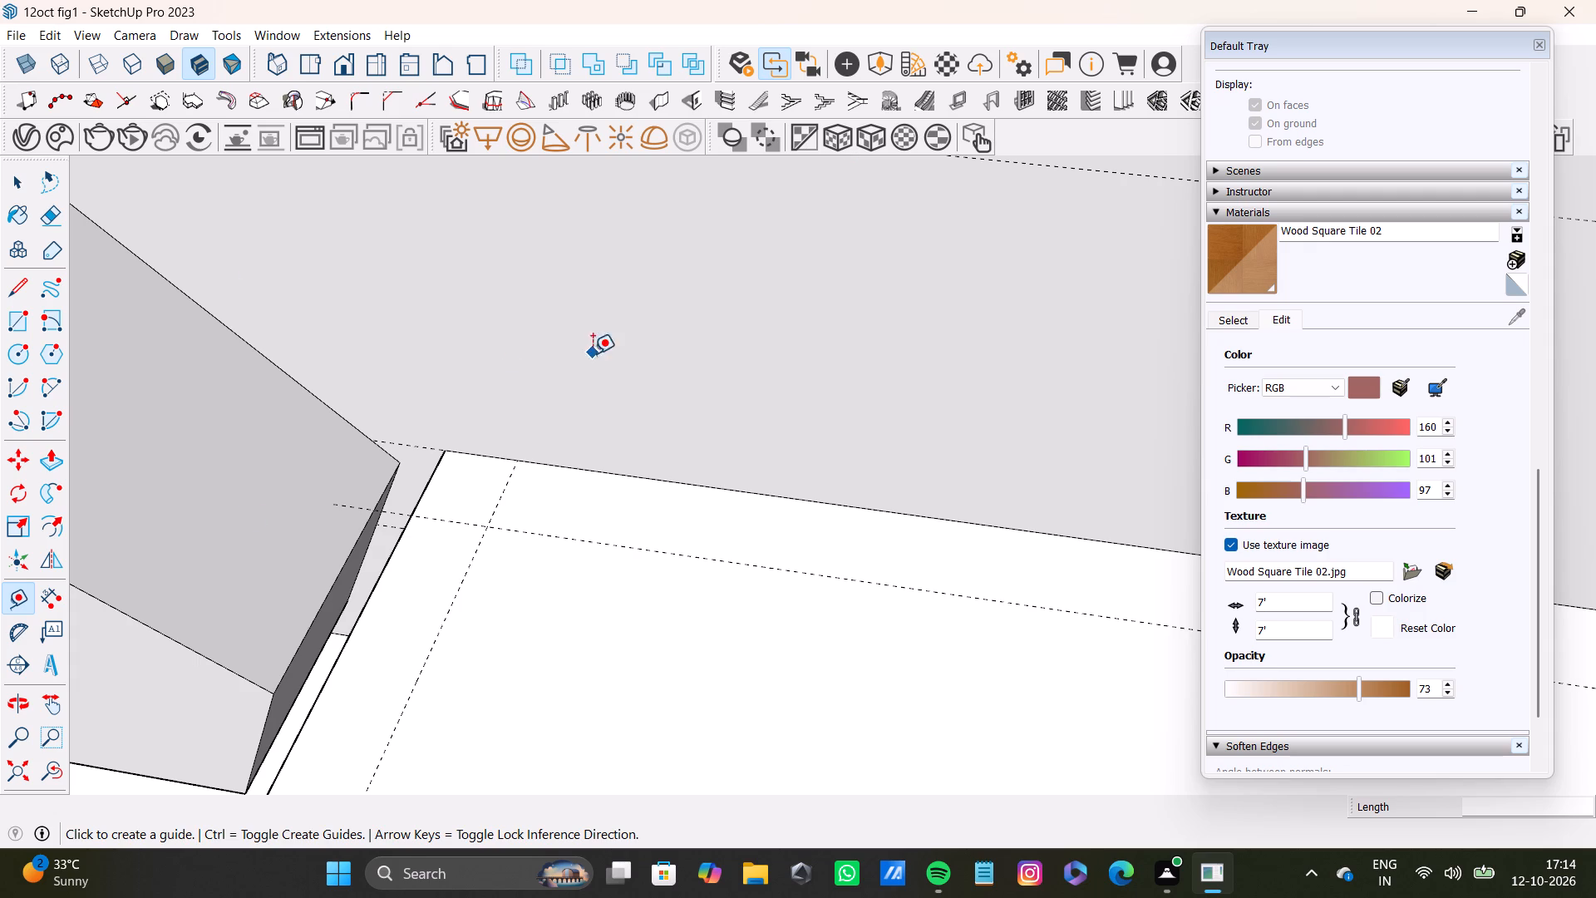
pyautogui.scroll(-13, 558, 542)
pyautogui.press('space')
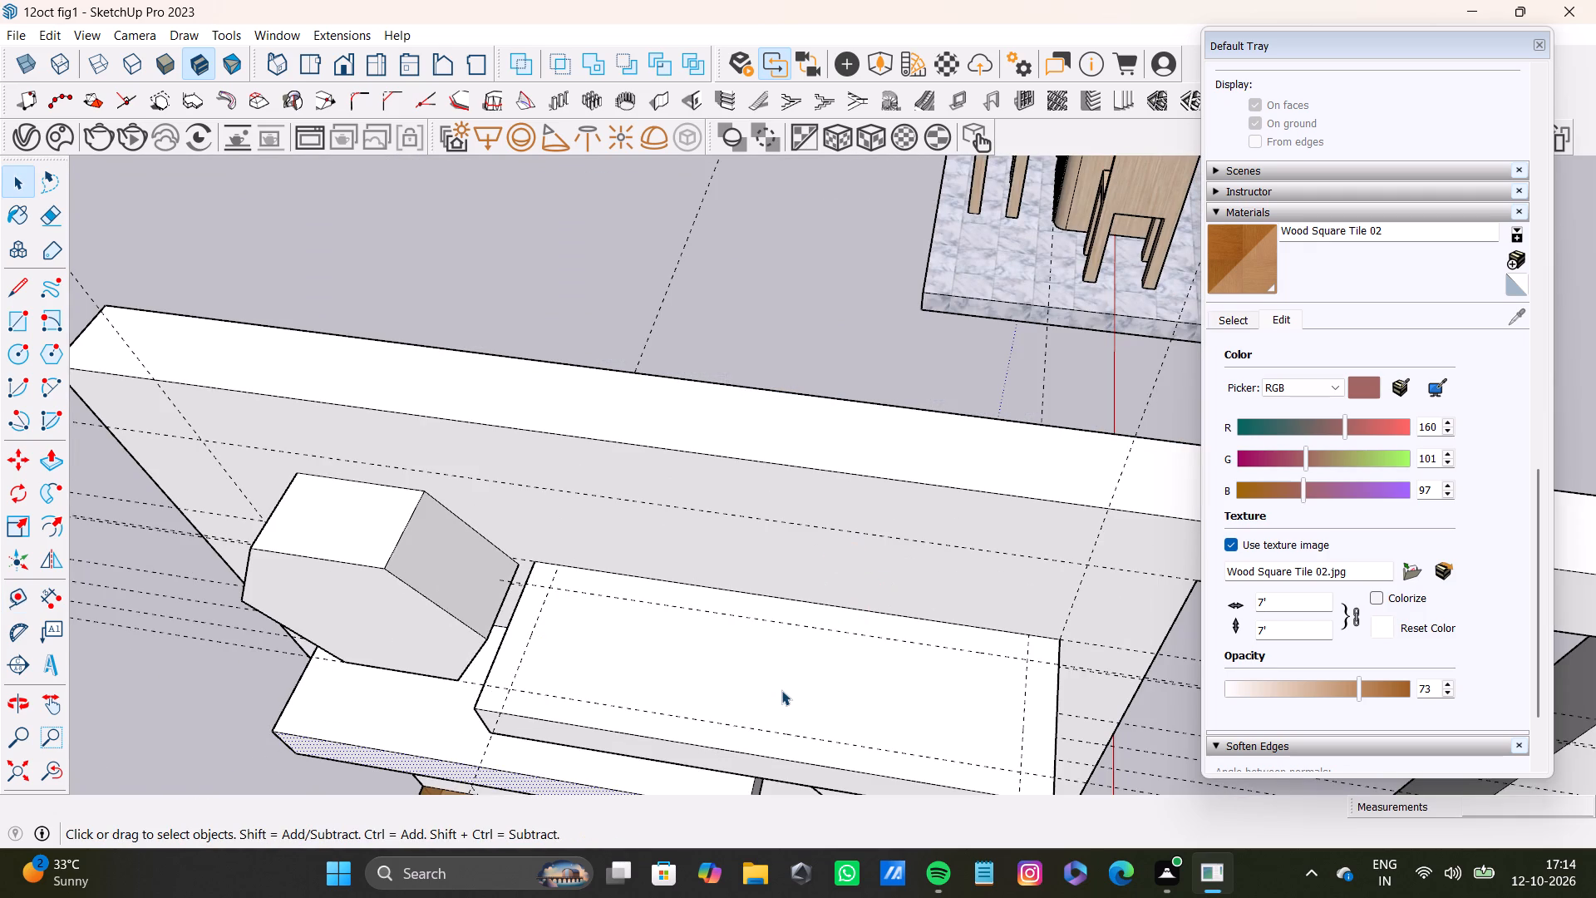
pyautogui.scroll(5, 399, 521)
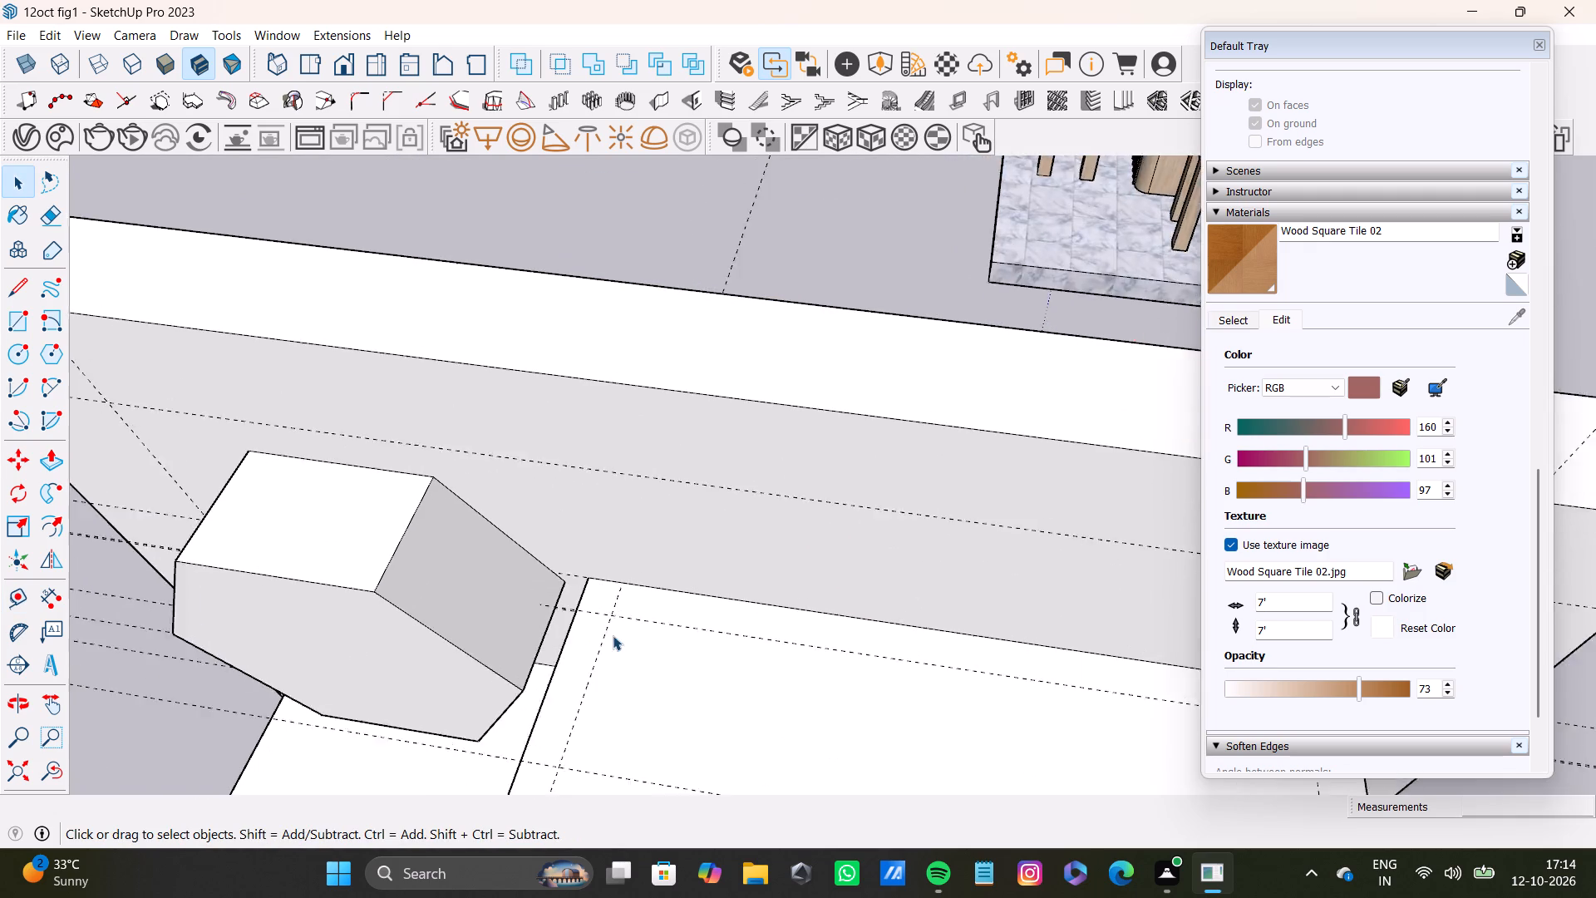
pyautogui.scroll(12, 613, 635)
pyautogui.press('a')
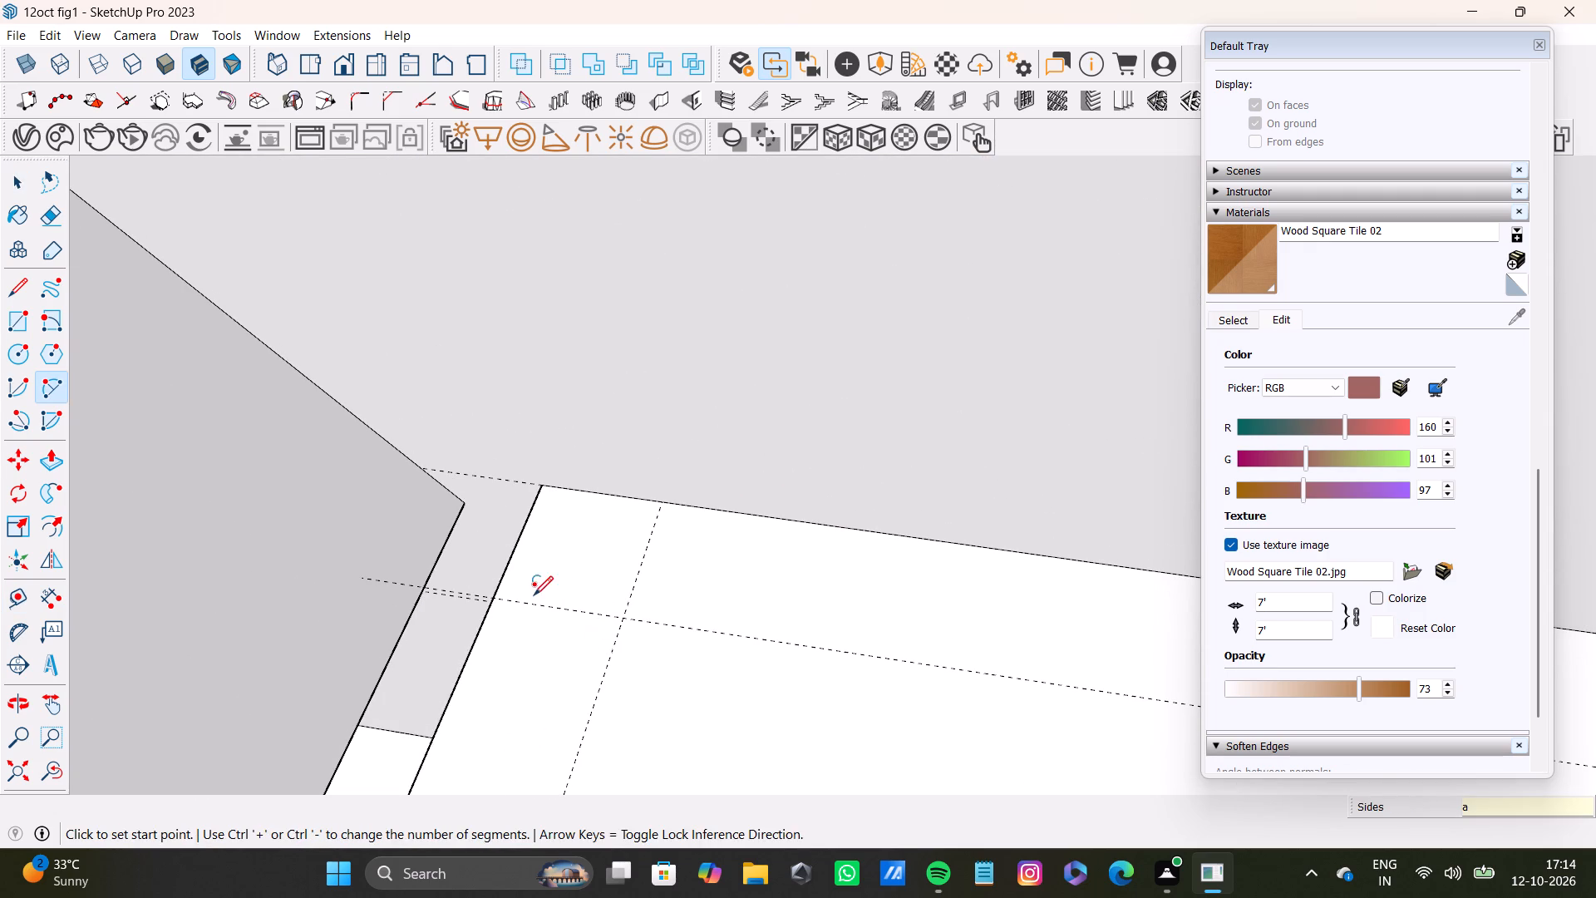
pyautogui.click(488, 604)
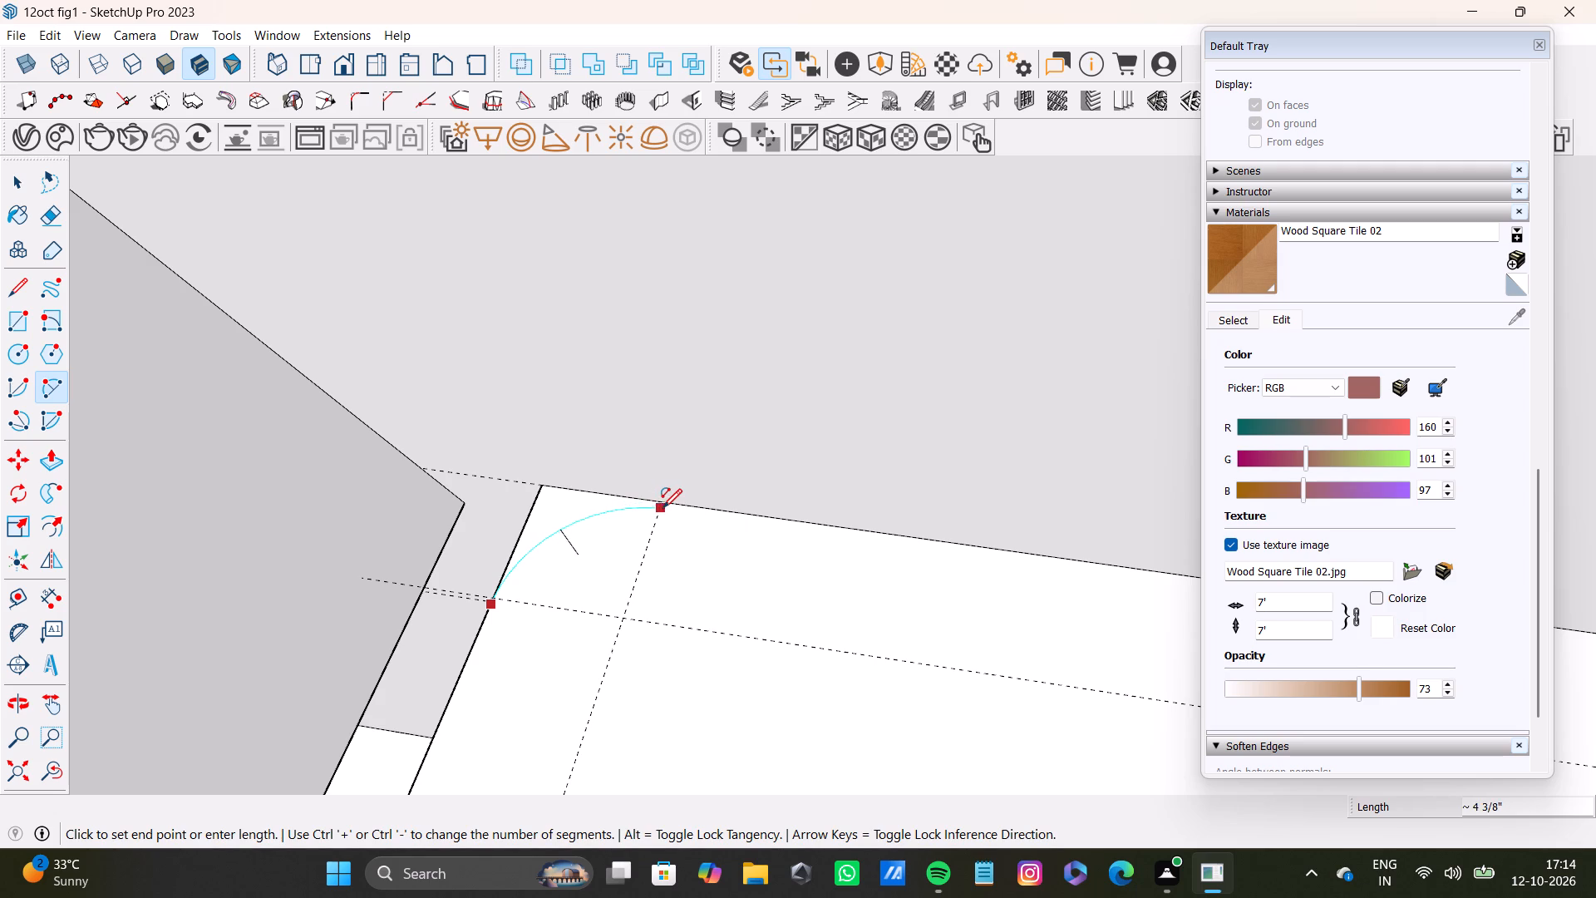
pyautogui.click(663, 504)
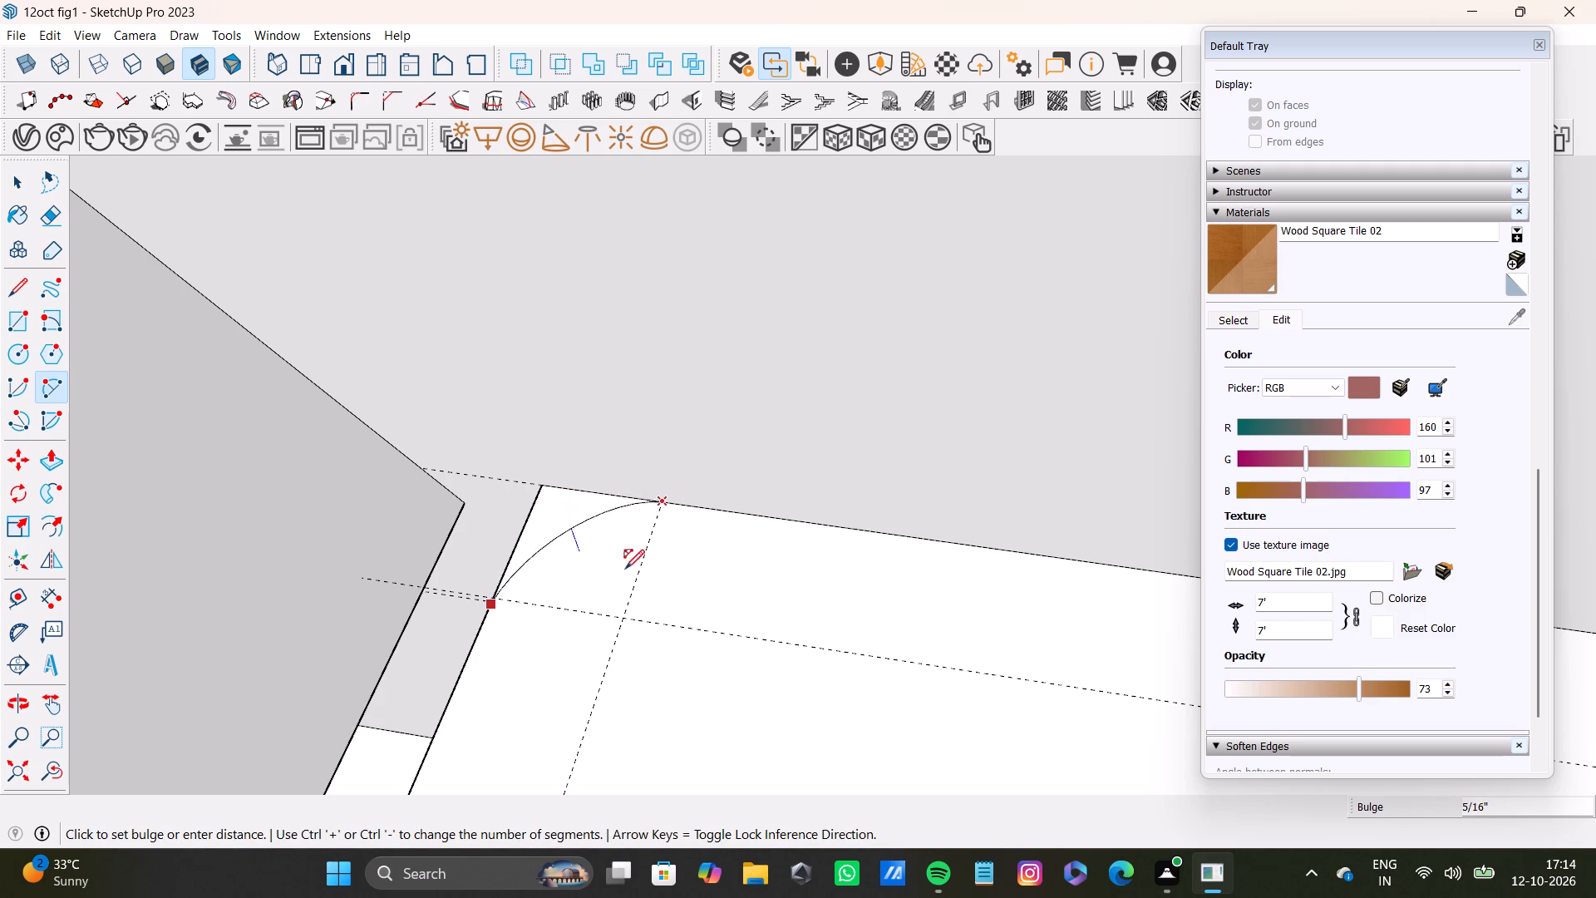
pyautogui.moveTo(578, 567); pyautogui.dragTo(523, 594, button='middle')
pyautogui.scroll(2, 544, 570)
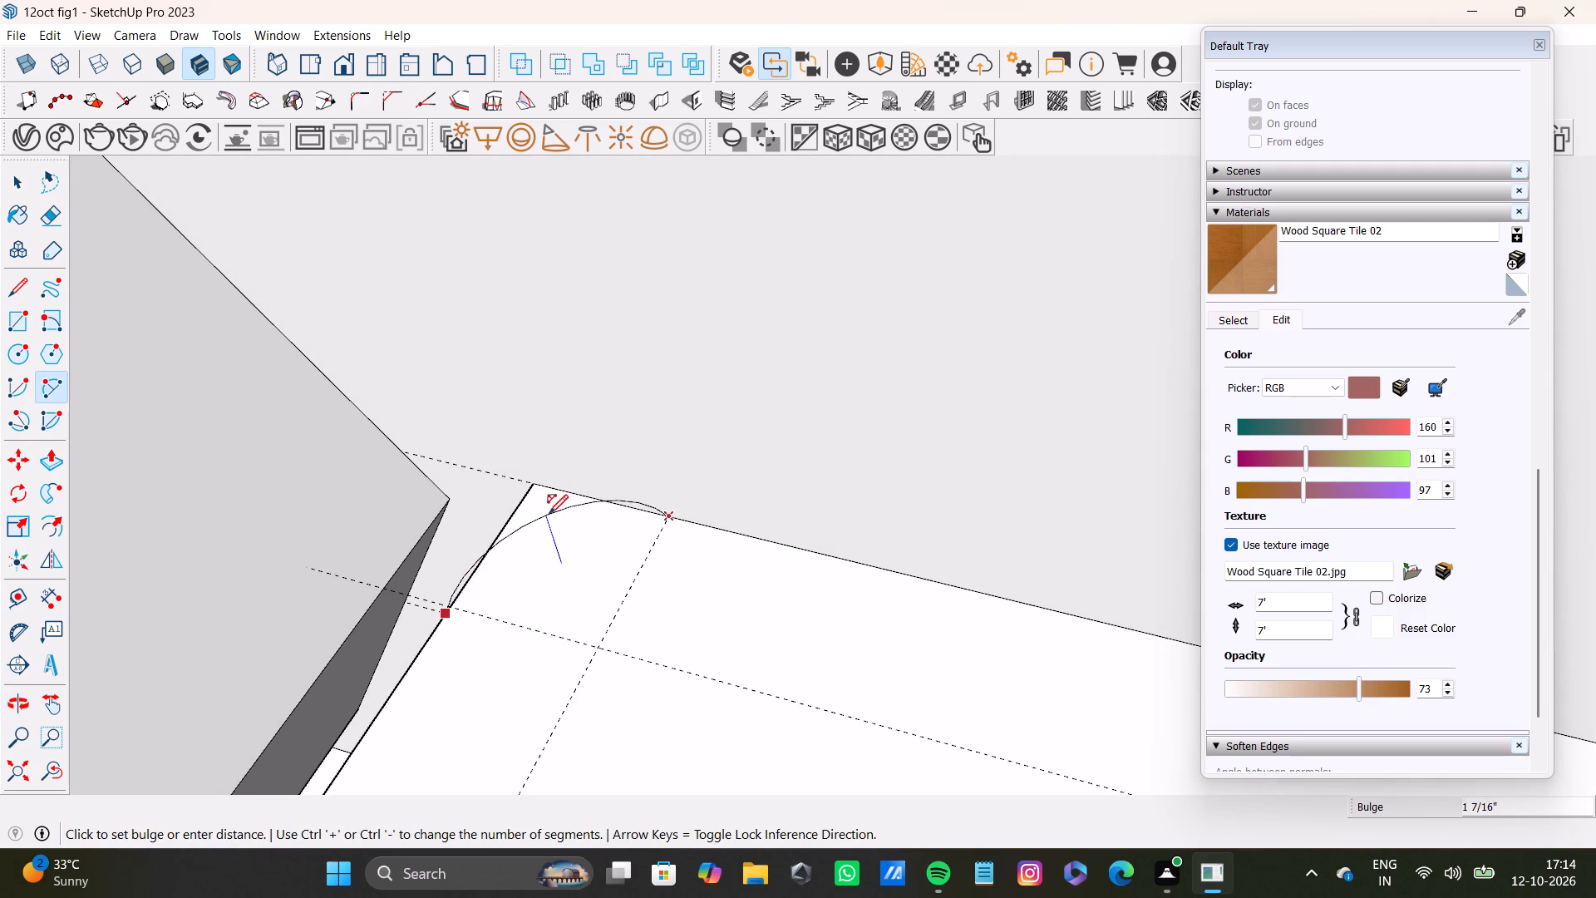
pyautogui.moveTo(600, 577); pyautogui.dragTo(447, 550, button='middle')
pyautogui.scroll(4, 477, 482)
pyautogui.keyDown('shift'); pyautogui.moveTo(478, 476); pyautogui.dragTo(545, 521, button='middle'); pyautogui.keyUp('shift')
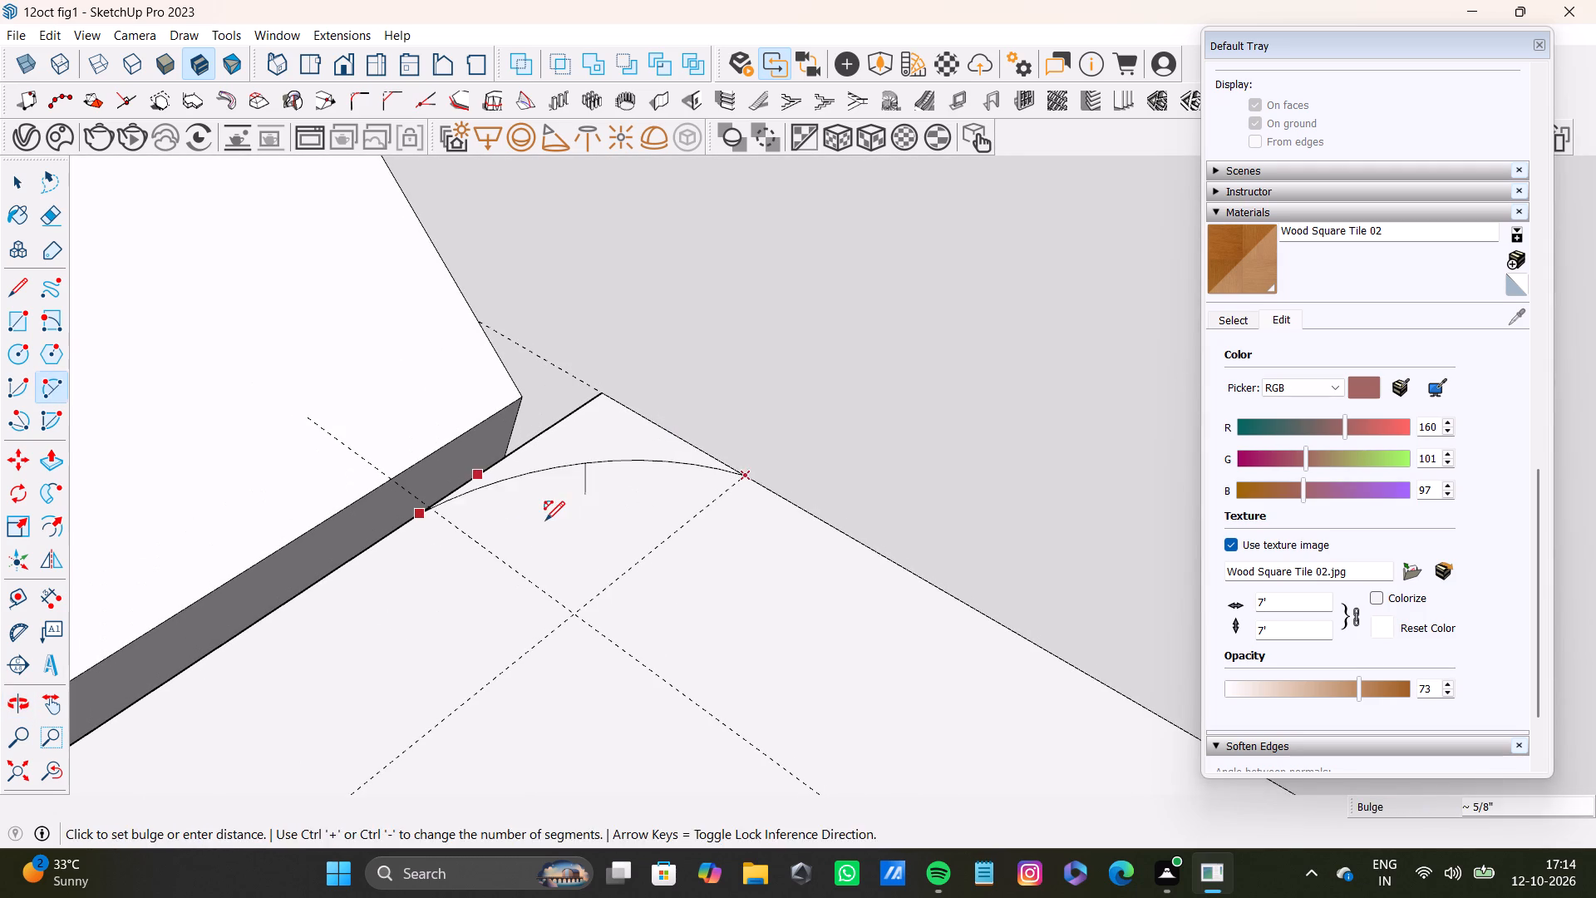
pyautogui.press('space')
# Draw arcs between the guide ends across the upper shelf's back and front corners at the hexagonal-block end.
pyautogui.press('a')
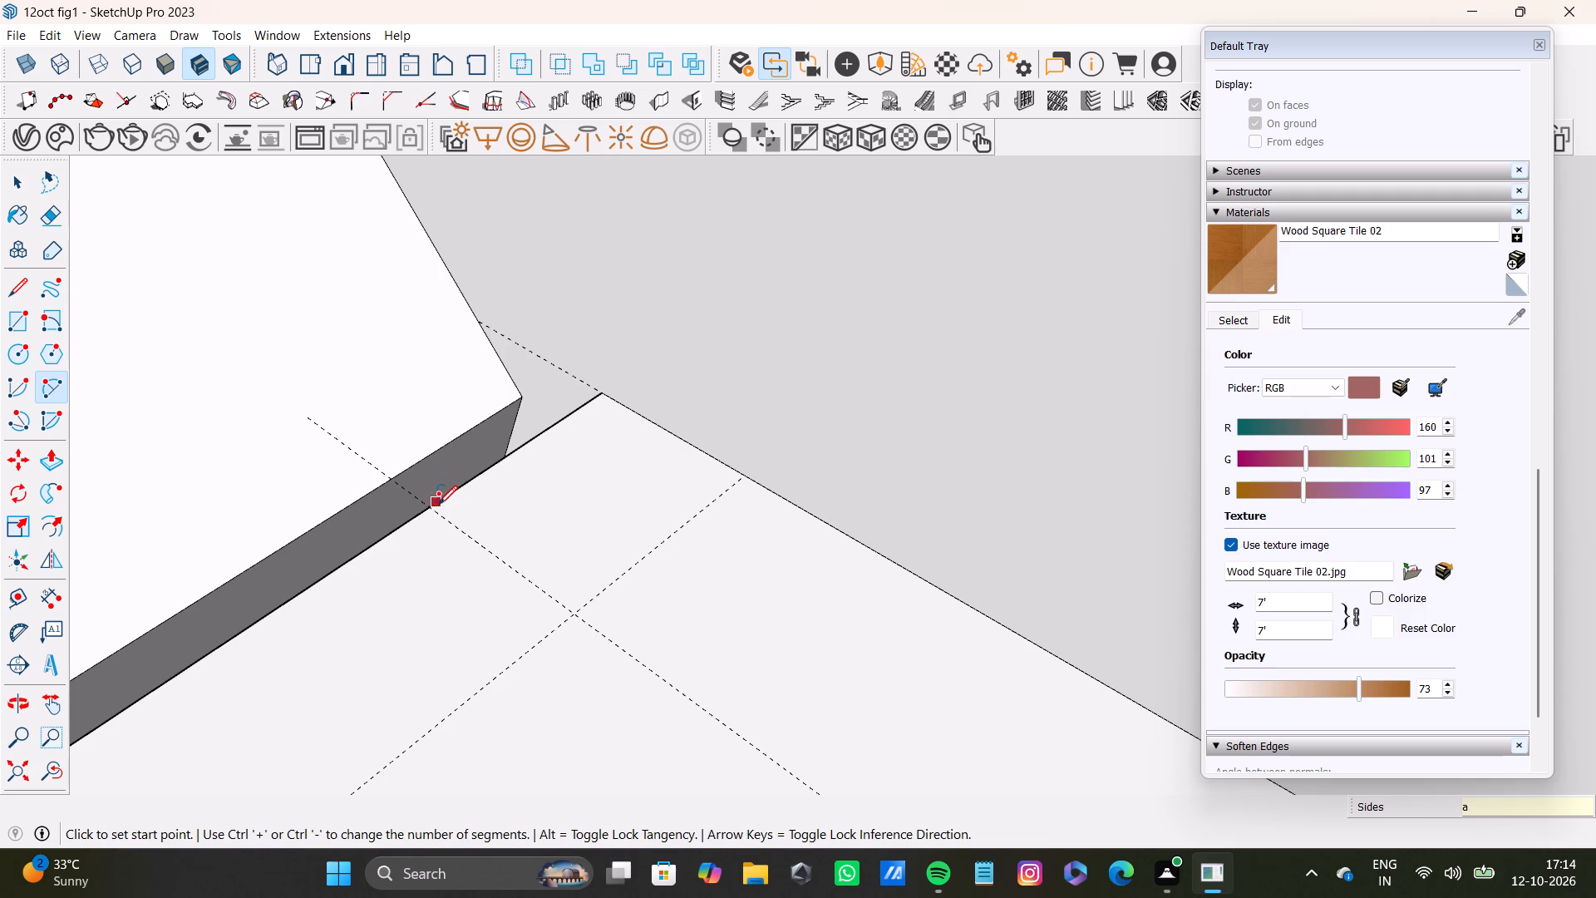
pyautogui.click(435, 506)
pyautogui.click(743, 481)
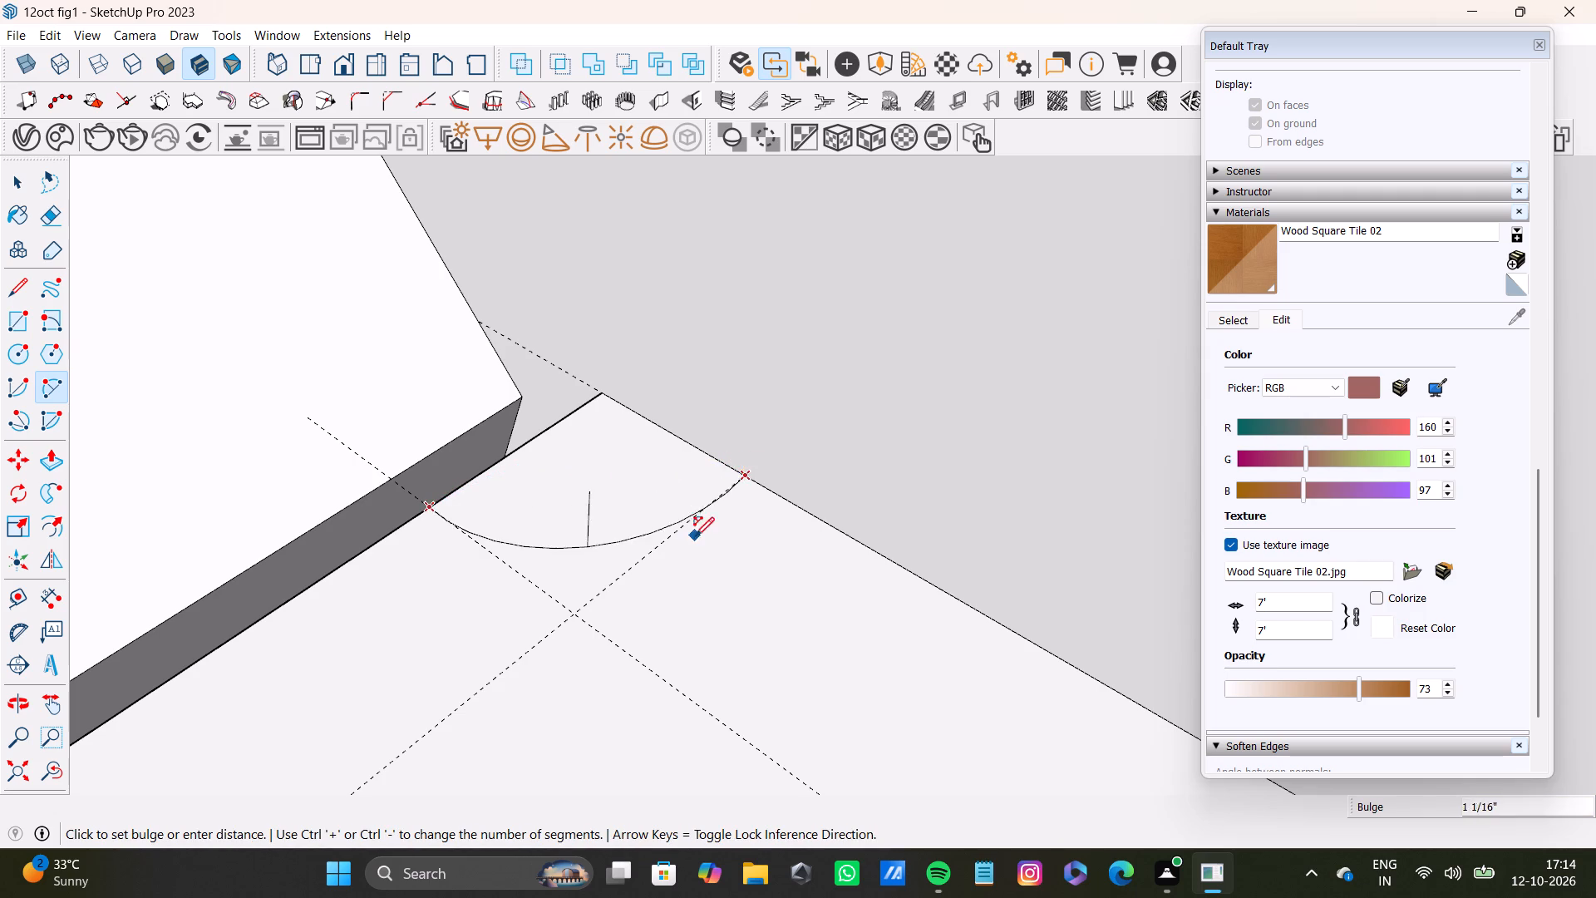
pyautogui.click(653, 438)
pyautogui.scroll(-8, 647, 525)
pyautogui.keyDown('shift'); pyautogui.moveTo(626, 607); pyautogui.dragTo(891, 360, button='middle'); pyautogui.keyUp('shift')
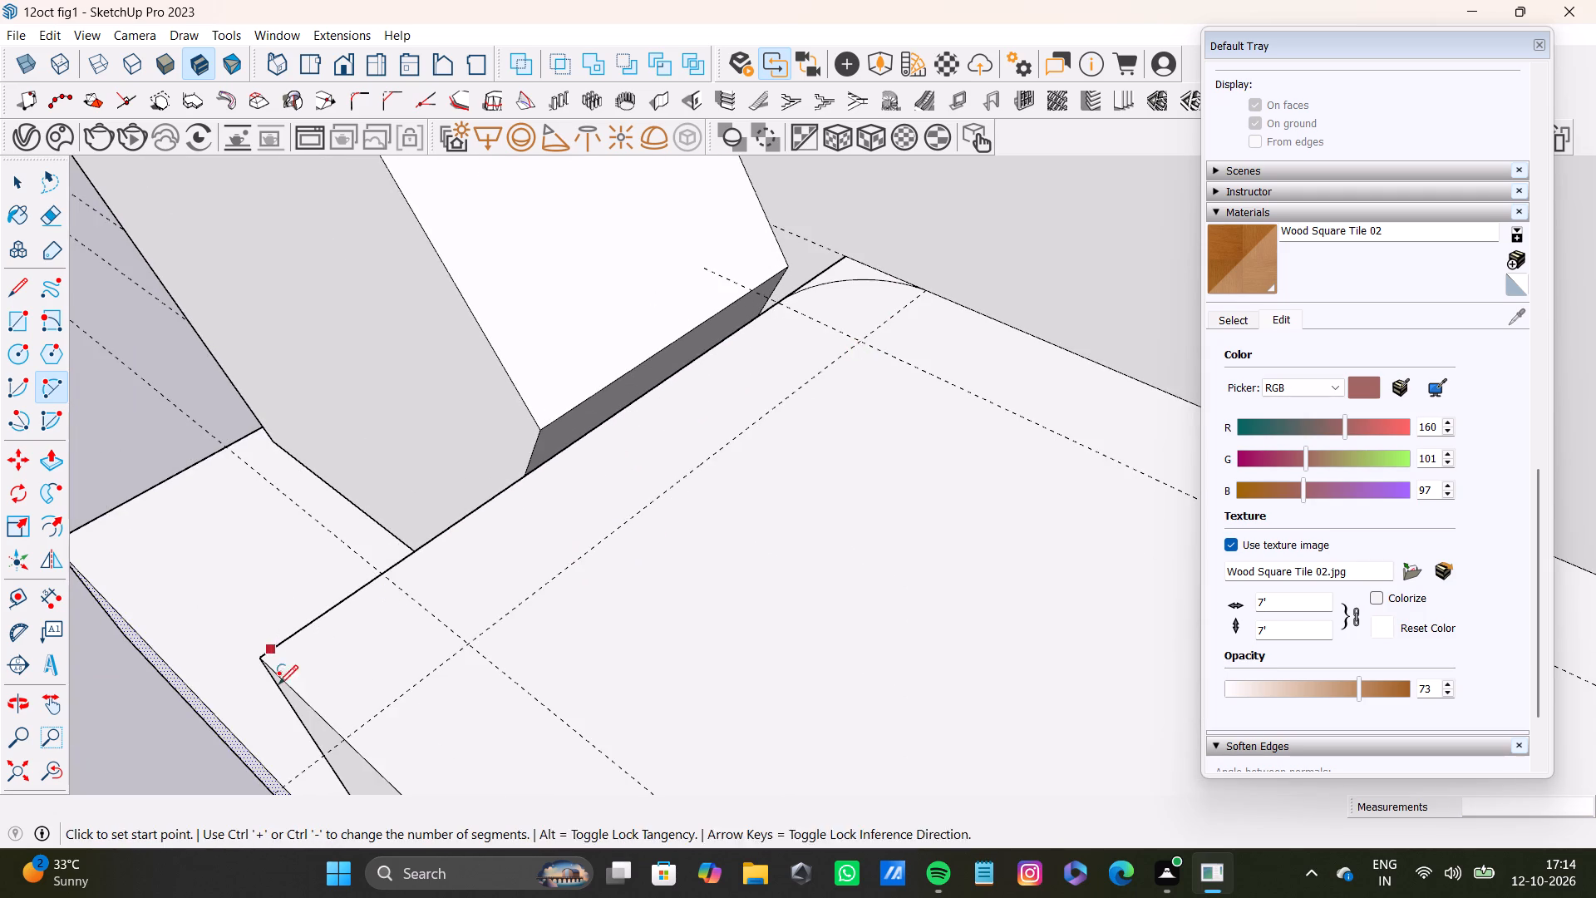
pyautogui.scroll(1, 320, 646)
pyautogui.click(389, 564)
pyautogui.click(349, 748)
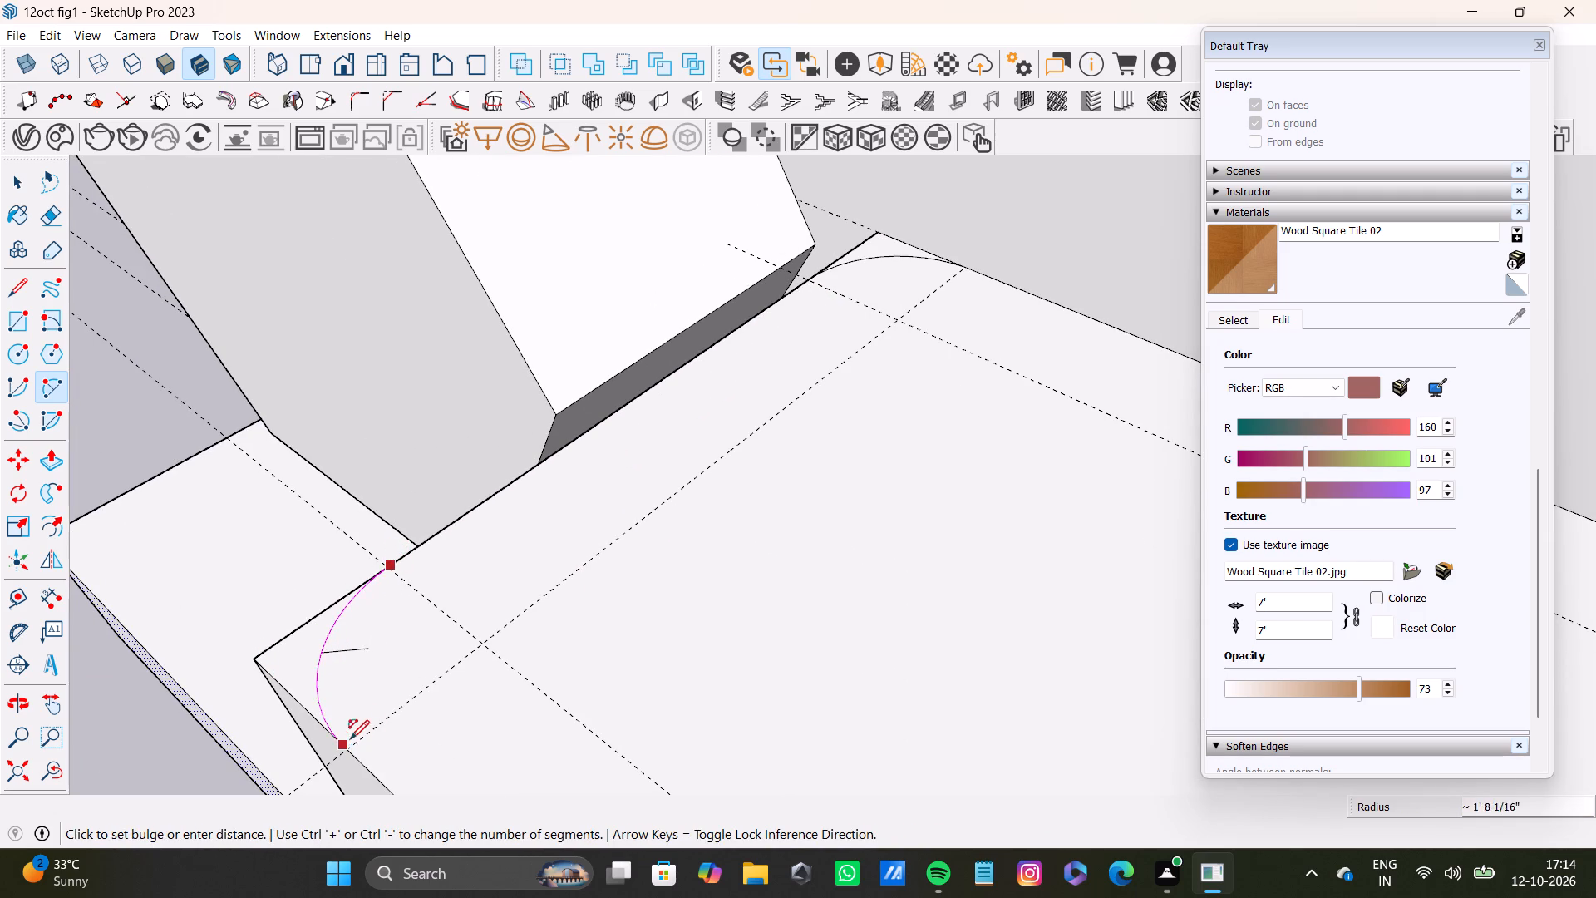
pyautogui.click(318, 677)
# Draw an arc with about 3/4" bulge across the upper shelf's back corner at the doorway end, between the guide ends.
pyautogui.scroll(-8, 343, 688)
pyautogui.keyDown('shift'); pyautogui.moveTo(451, 755); pyautogui.dragTo(480, 524, button='middle'); pyautogui.keyUp('shift')
pyautogui.scroll(-5, 503, 563)
pyautogui.moveTo(792, 690); pyautogui.dragTo(548, 428, button='middle')
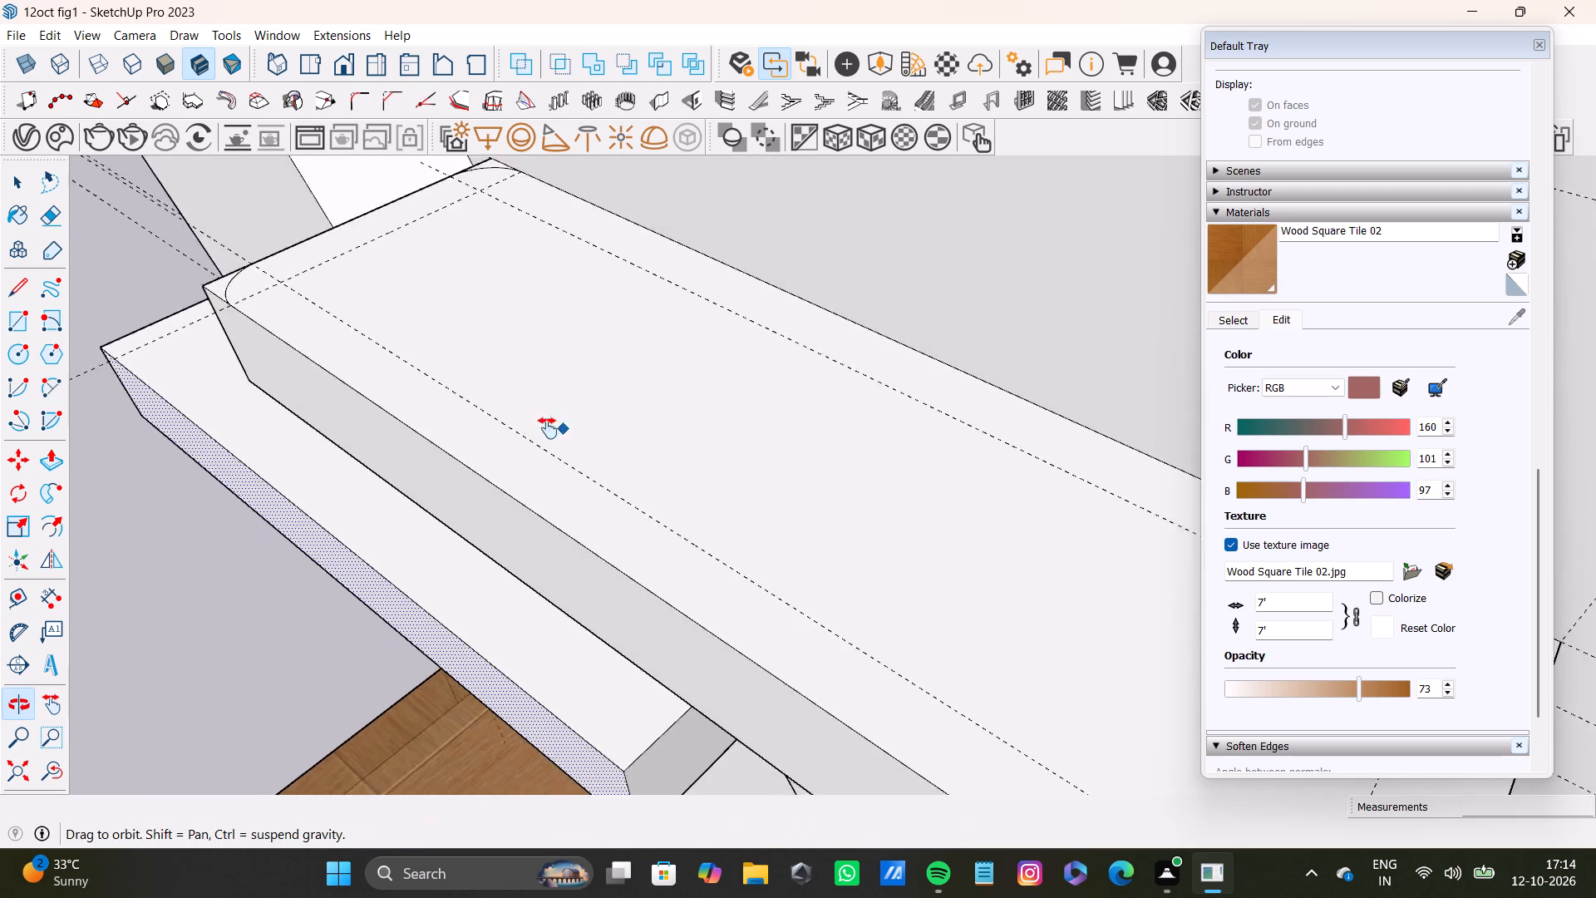
pyautogui.moveTo(548, 428); pyautogui.dragTo(764, 610, button='middle')
pyautogui.scroll(-8, 766, 614)
pyautogui.keyDown('shift'); pyautogui.moveTo(718, 650); pyautogui.dragTo(539, 553, button='middle'); pyautogui.keyUp('shift')
pyautogui.scroll(7, 884, 526)
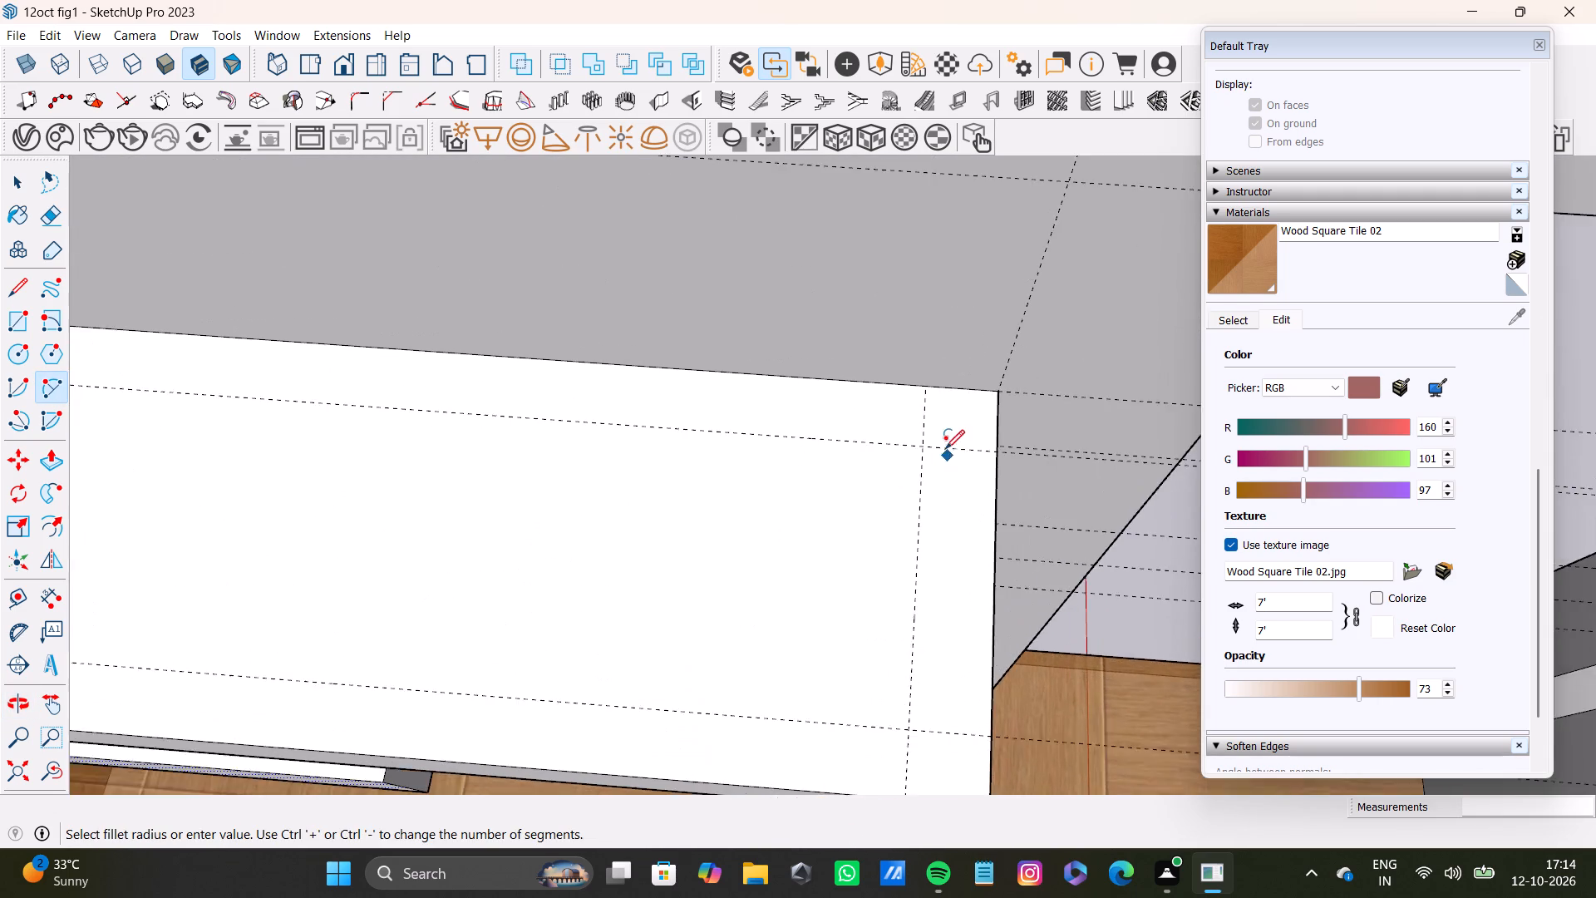
pyautogui.scroll(7, 945, 449)
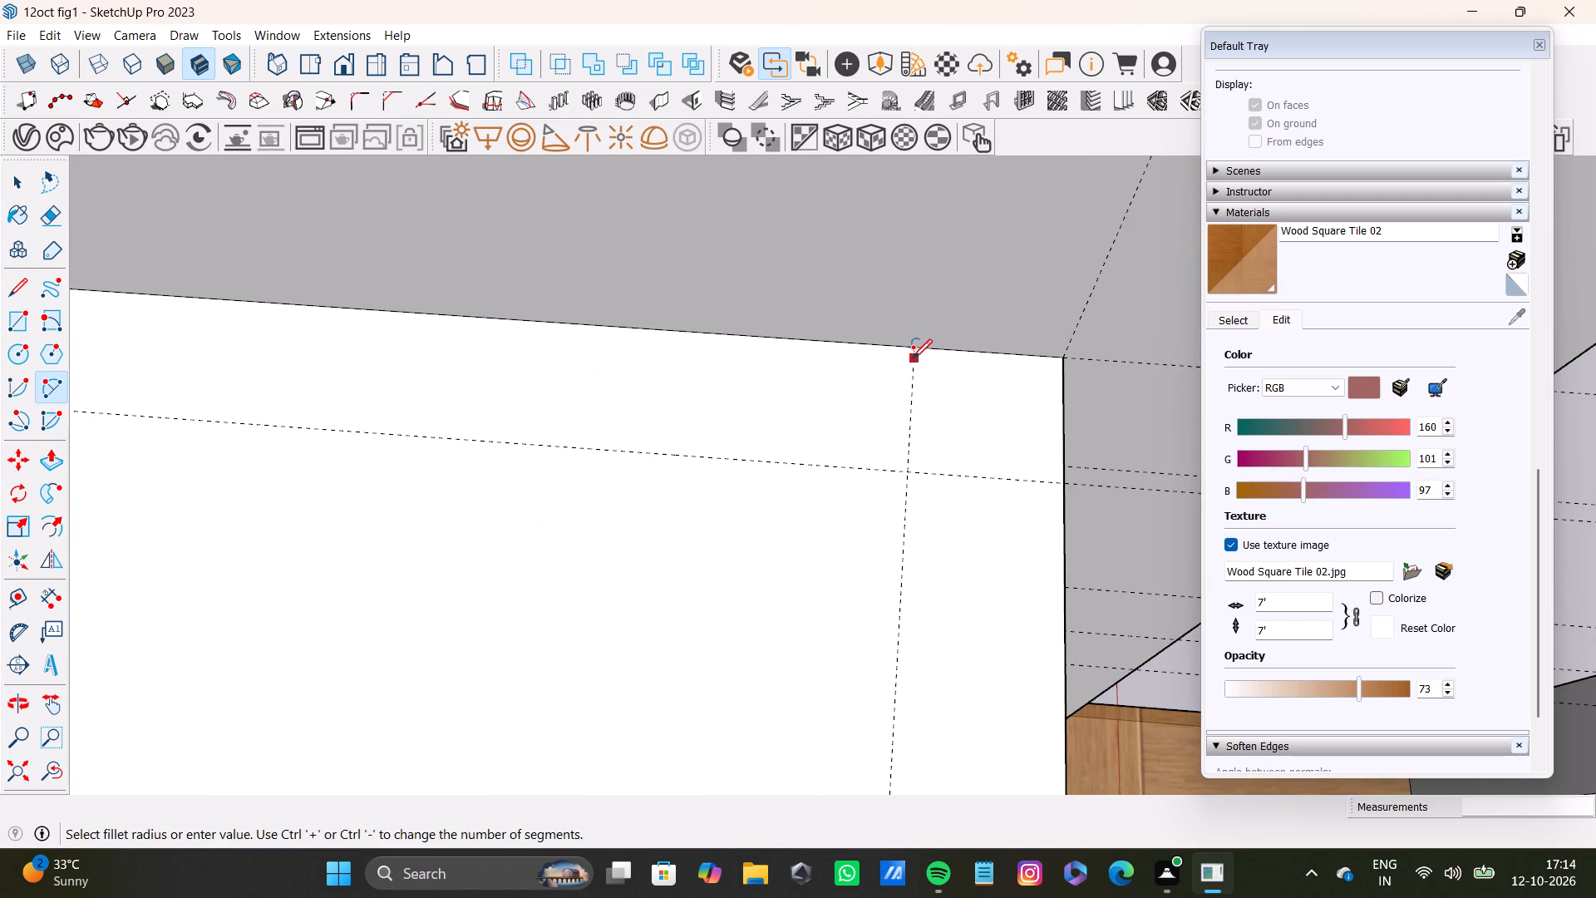
pyautogui.click(916, 347)
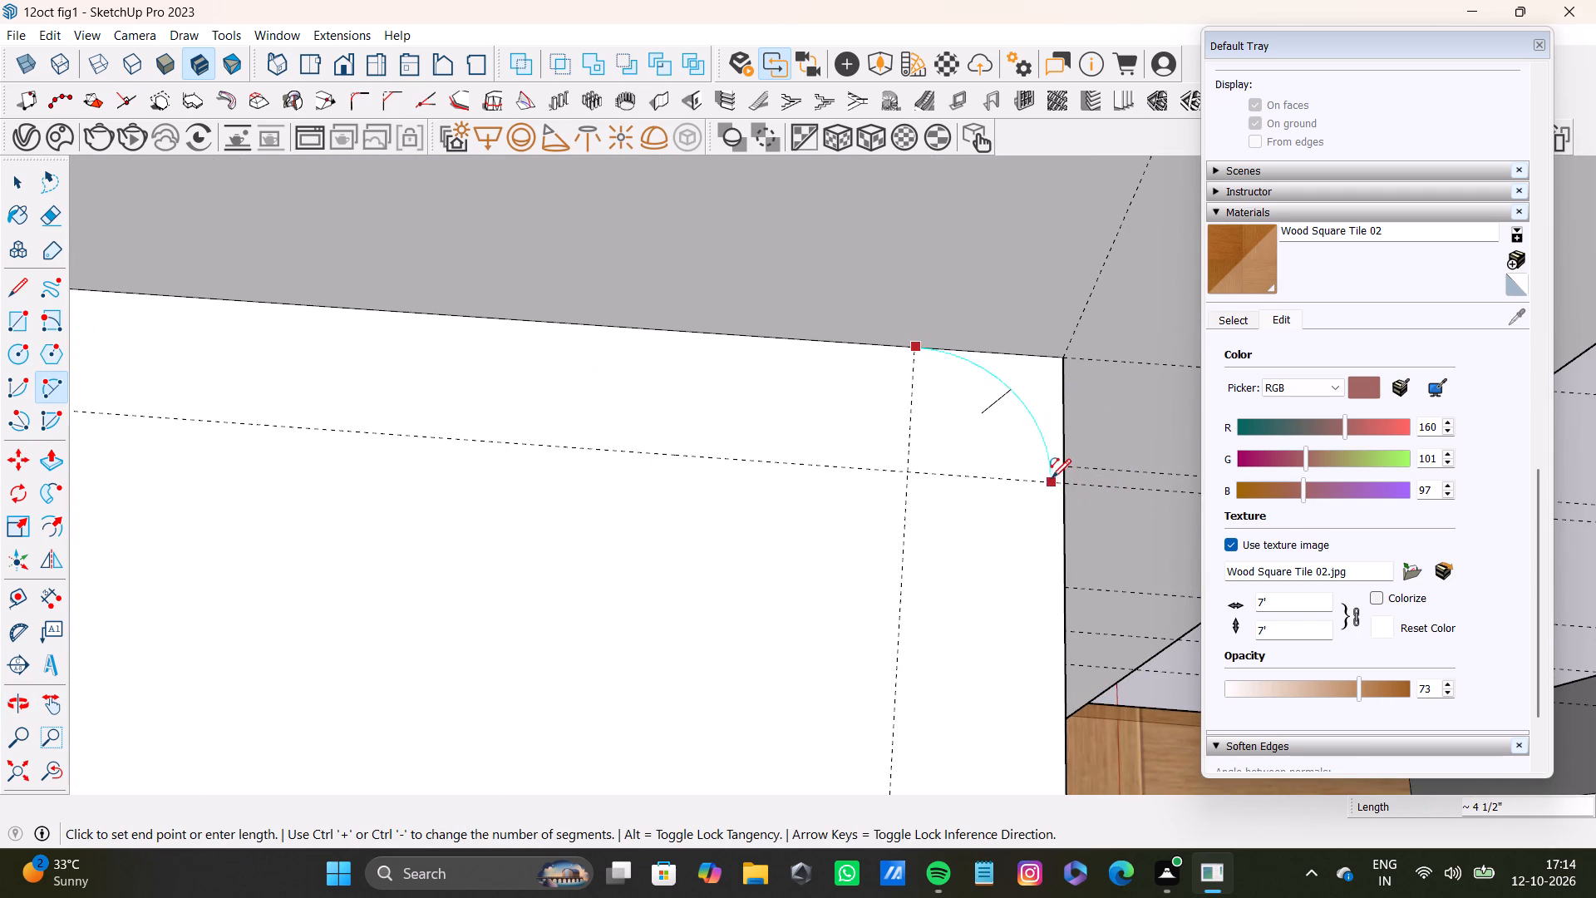
pyautogui.click(1059, 487)
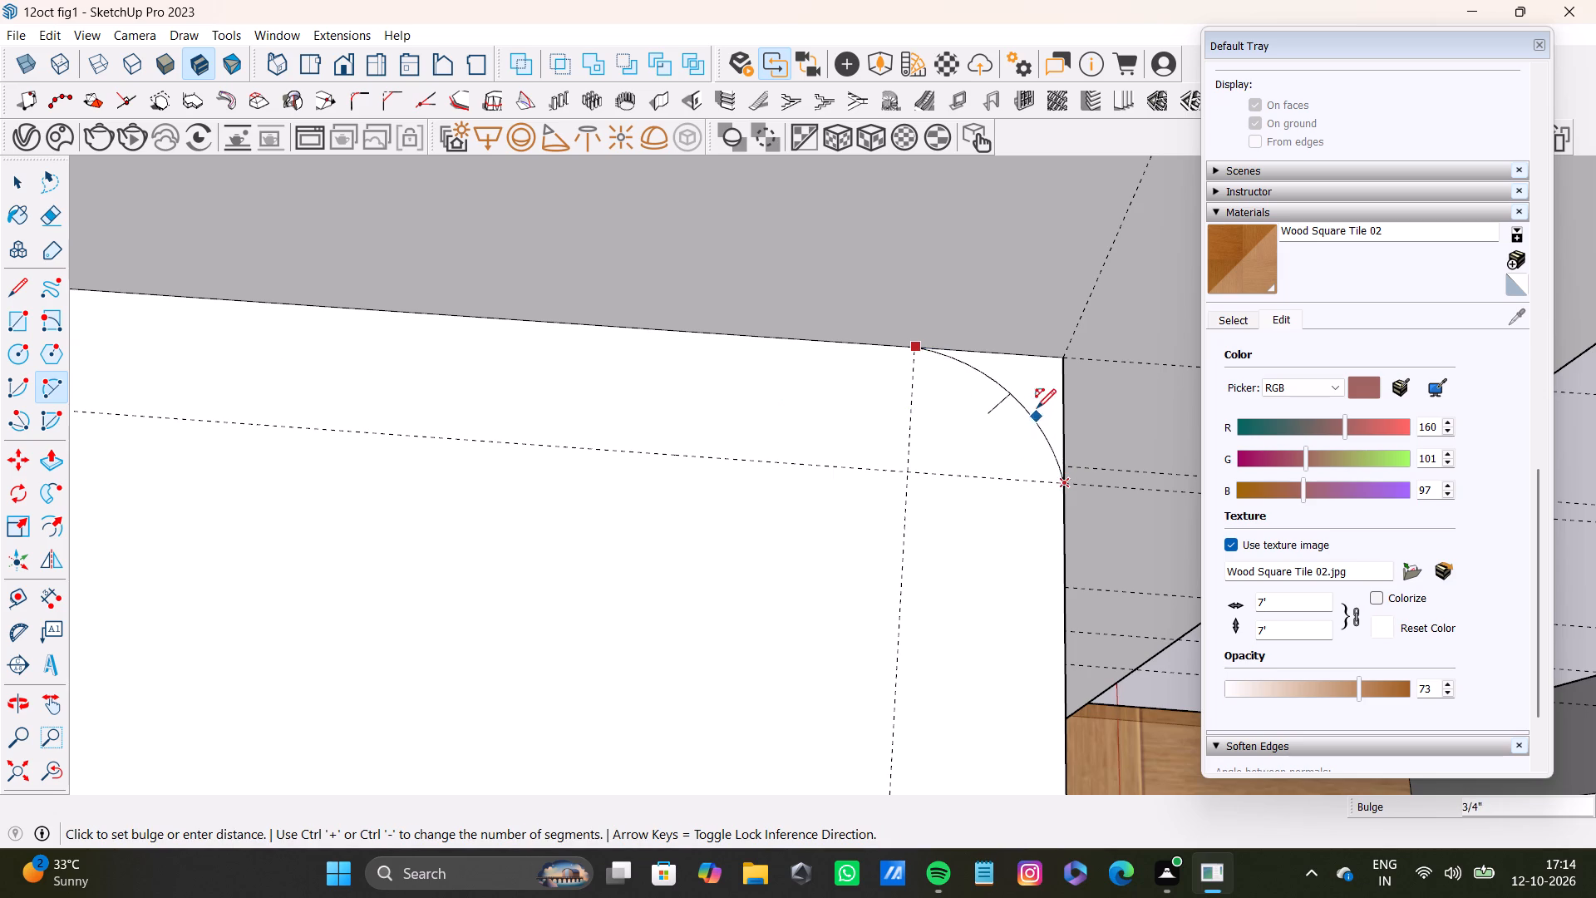
pyautogui.click(1035, 402)
# Draw an arc with about 13/16" bulge across the upper shelf's front corner at the doorway end, between the guide ends.
pyautogui.scroll(-12, 759, 427)
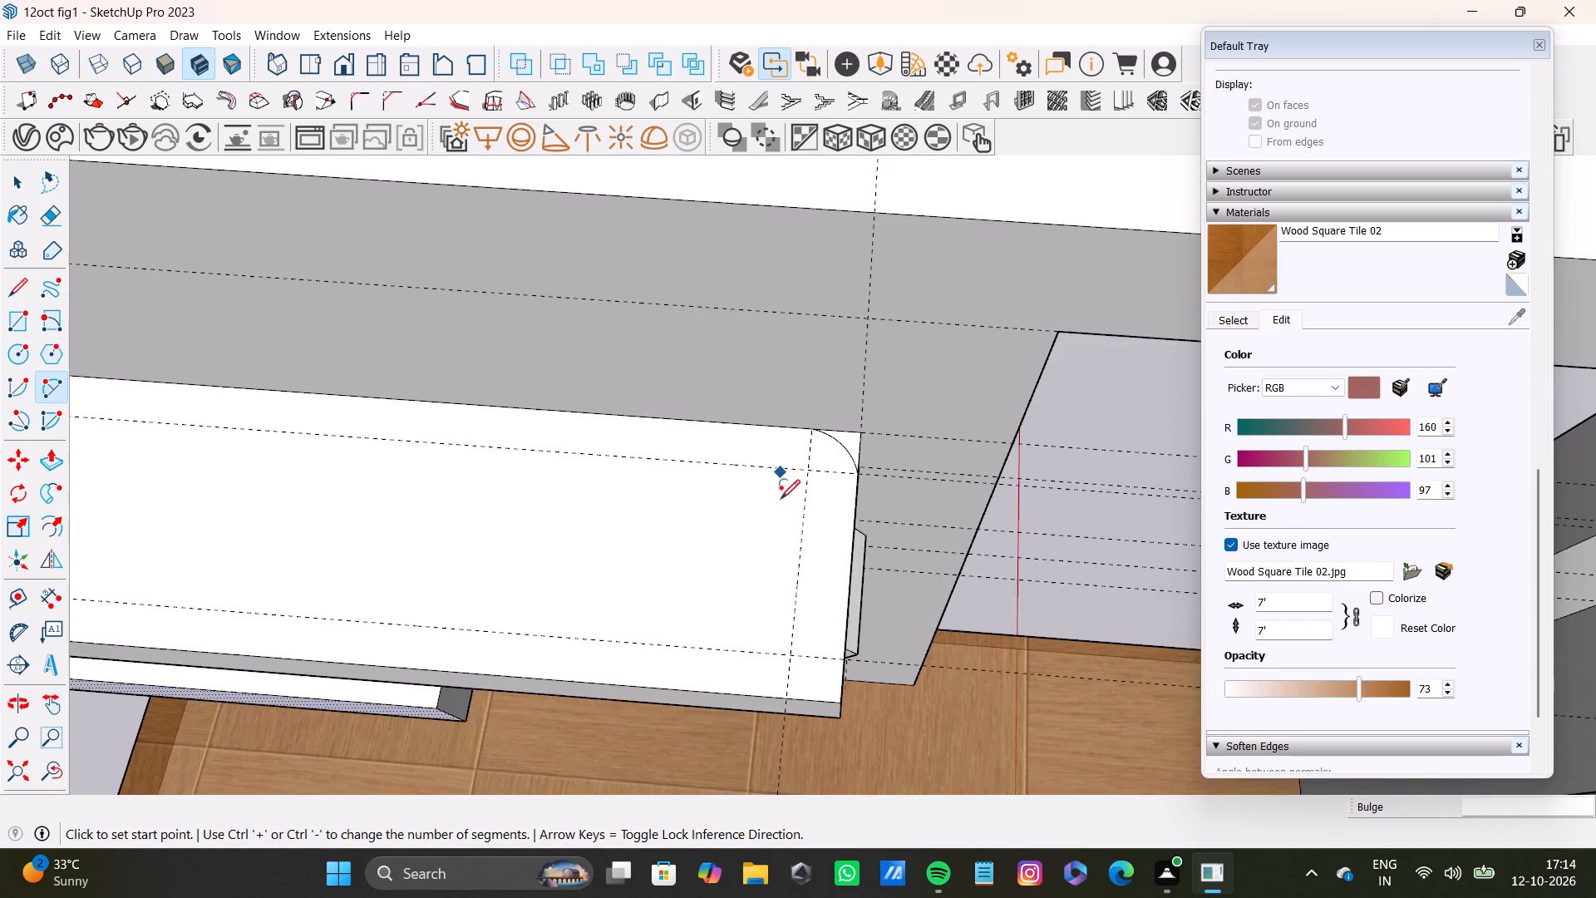
pyautogui.keyDown('shift'); pyautogui.moveTo(848, 578); pyautogui.dragTo(790, 444, button='middle'); pyautogui.keyUp('shift')
pyautogui.scroll(6, 747, 523)
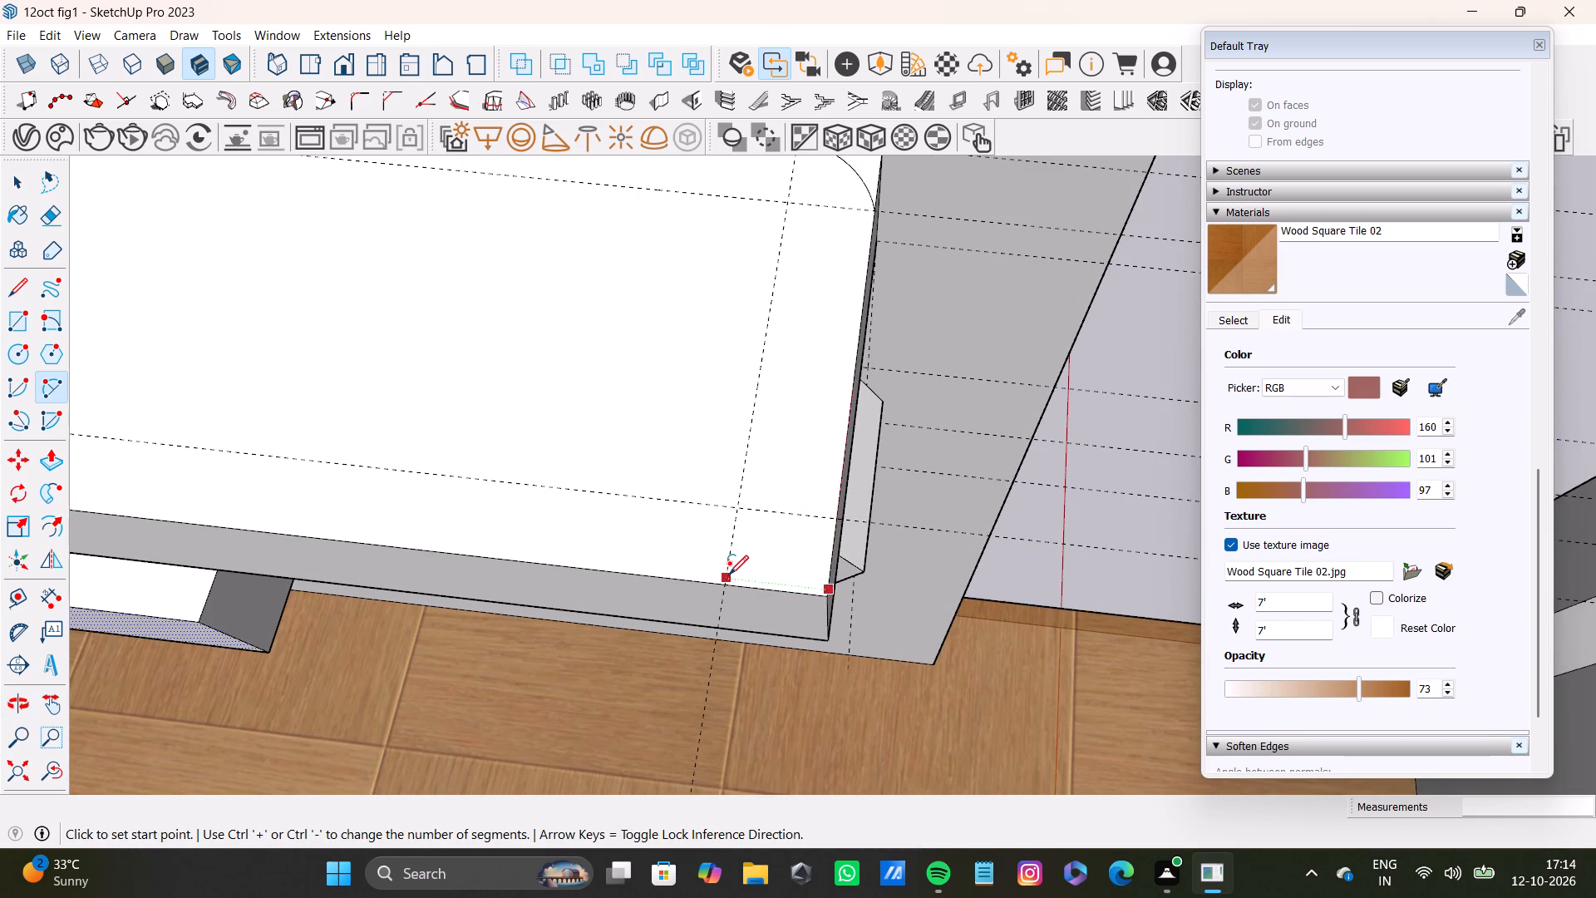
pyautogui.click(729, 580)
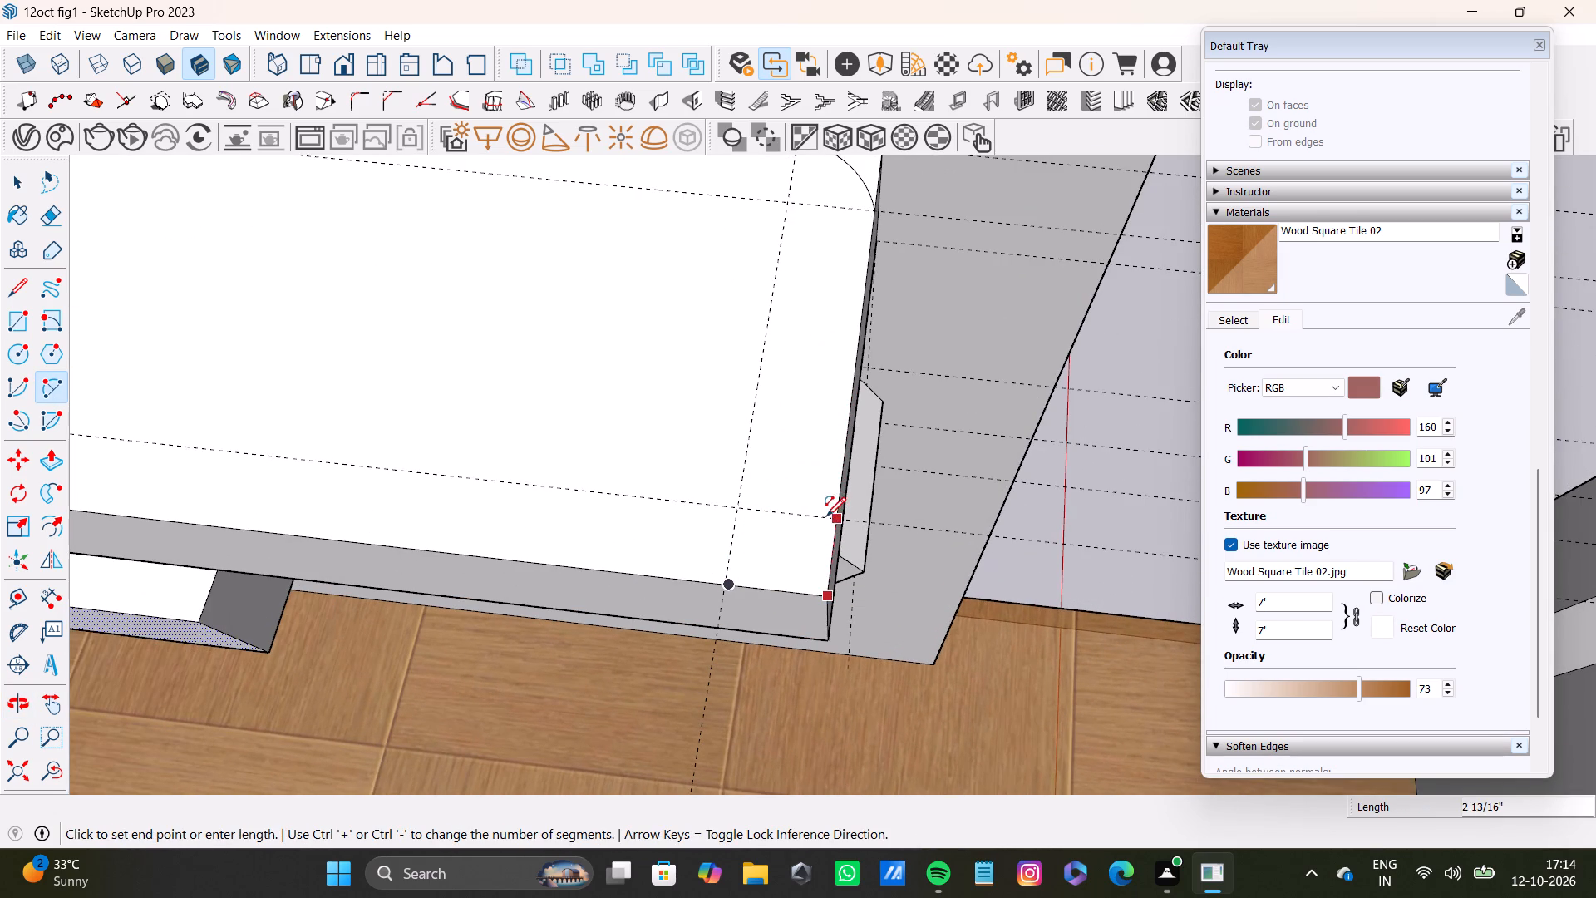
pyautogui.press('space')
pyautogui.press('a')
pyautogui.click(725, 581)
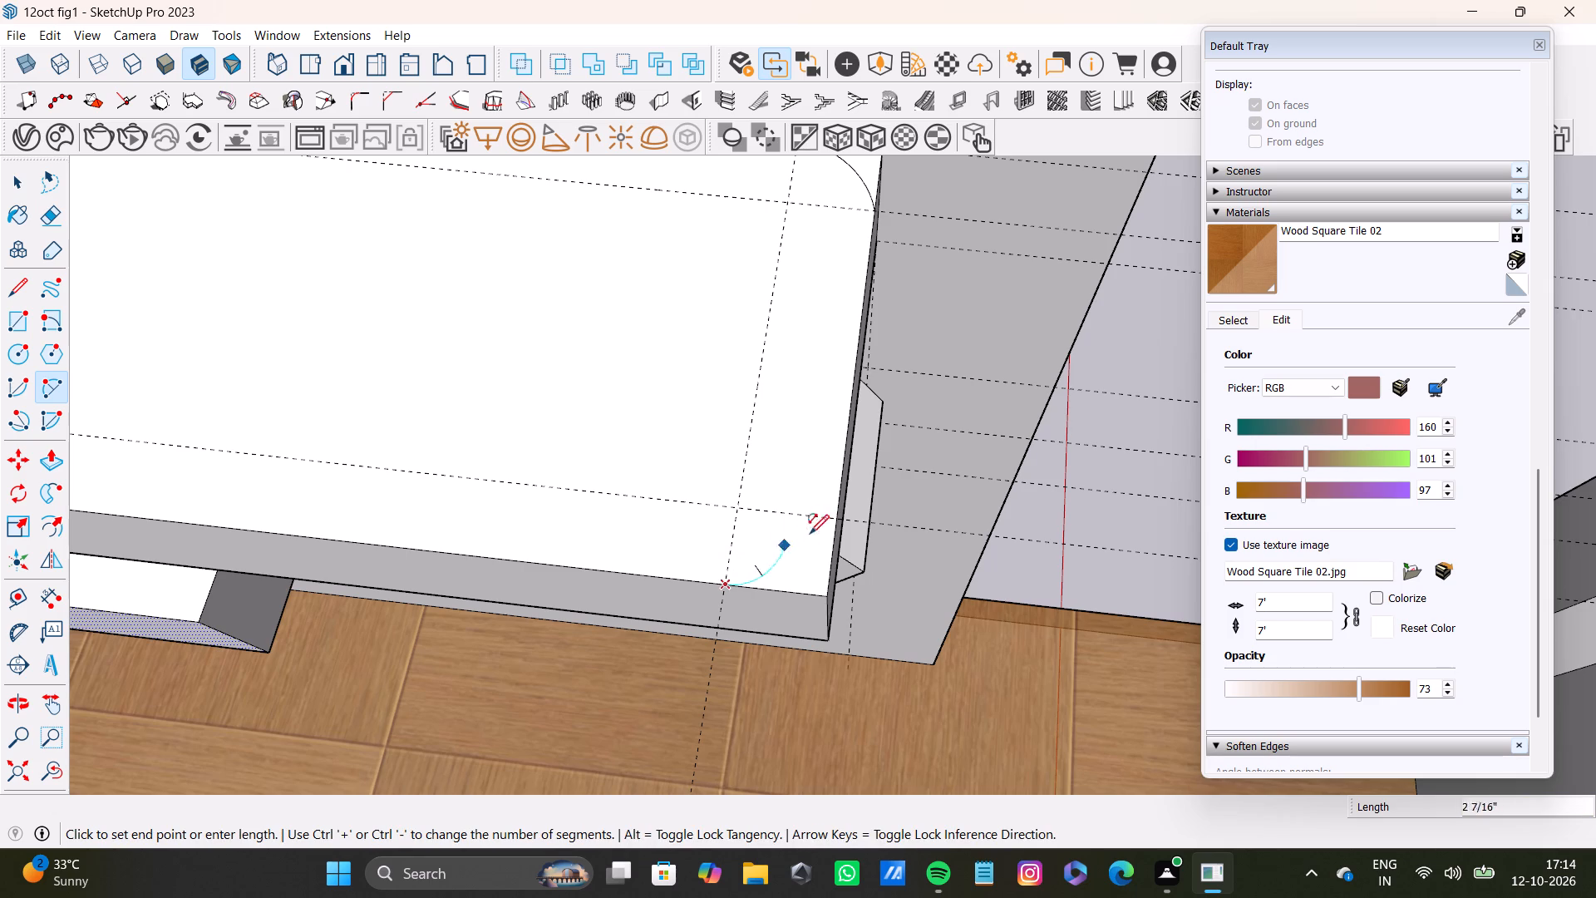
pyautogui.click(837, 520)
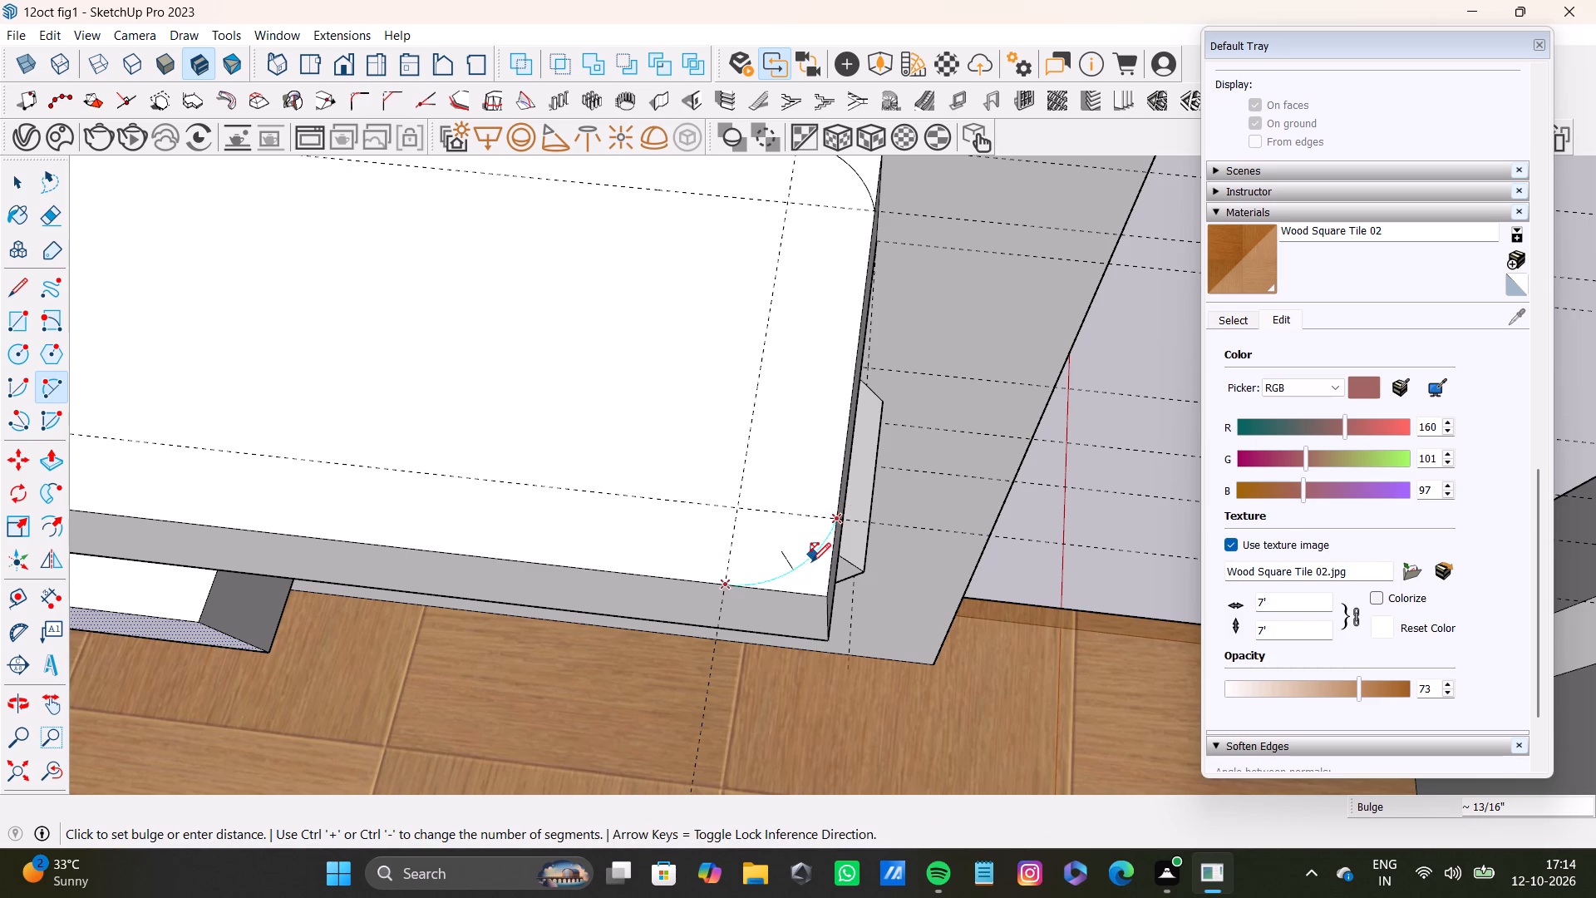
pyautogui.click(811, 562)
# Push the piece outside the arc down through the upper shelf at its back corner beside the hexagonal block.
pyautogui.scroll(-10, 771, 573)
pyautogui.keyDown('shift'); pyautogui.moveTo(729, 568); pyautogui.dragTo(1058, 563, button='middle'); pyautogui.keyUp('shift')
pyautogui.scroll(8, 520, 404)
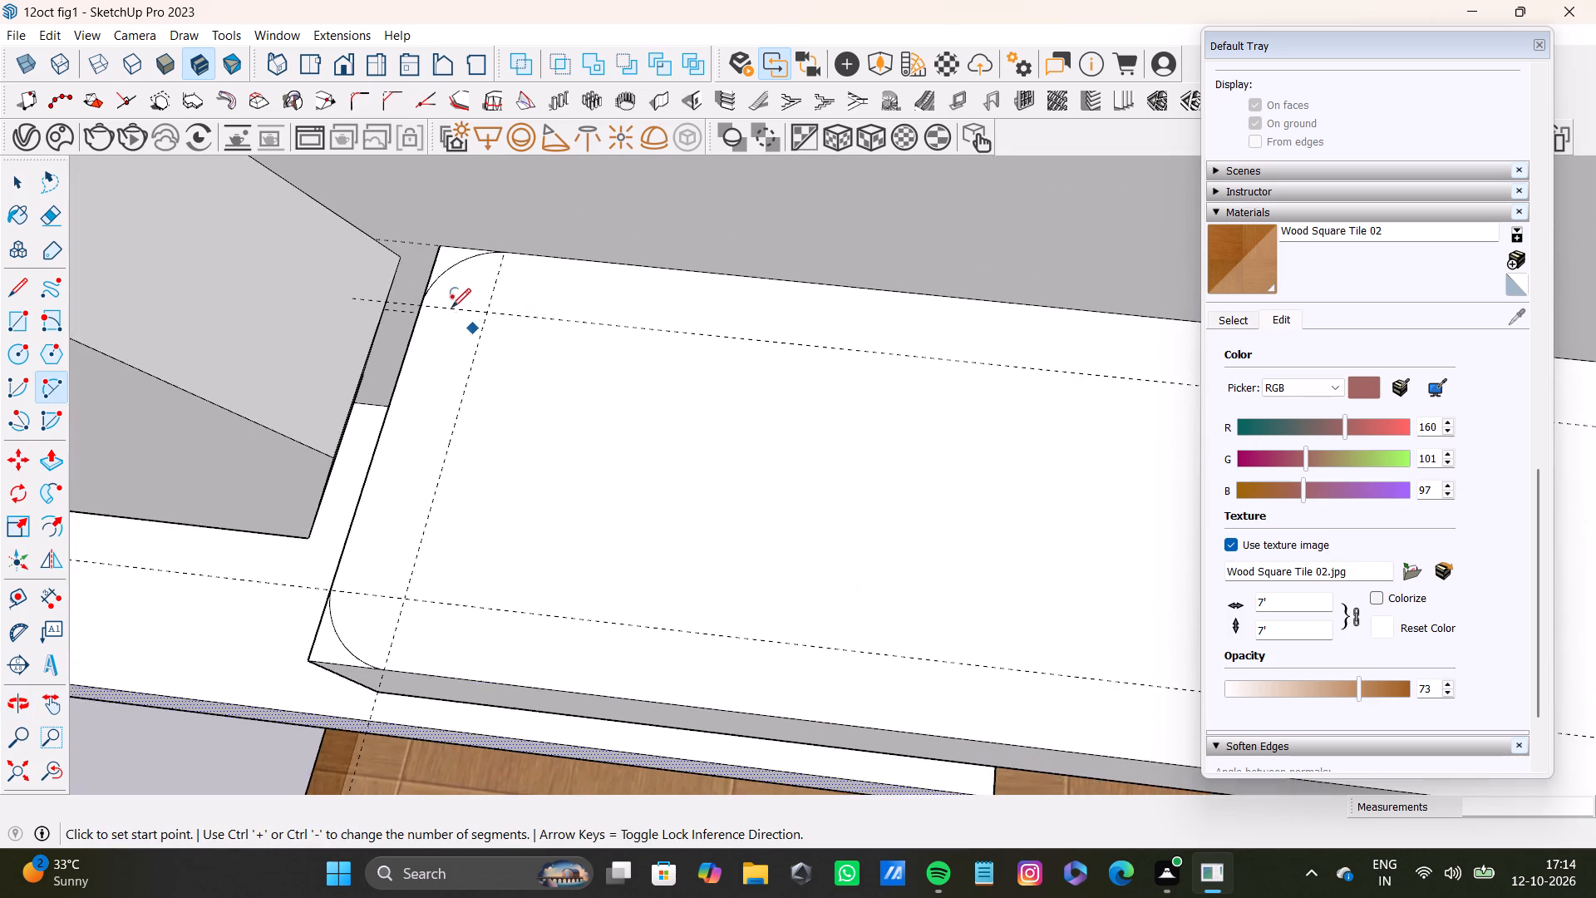
pyautogui.scroll(4, 451, 308)
pyautogui.moveTo(426, 306); pyautogui.dragTo(551, 294, button='middle')
pyautogui.scroll(4, 406, 322)
pyautogui.press('space')
pyautogui.click(378, 358)
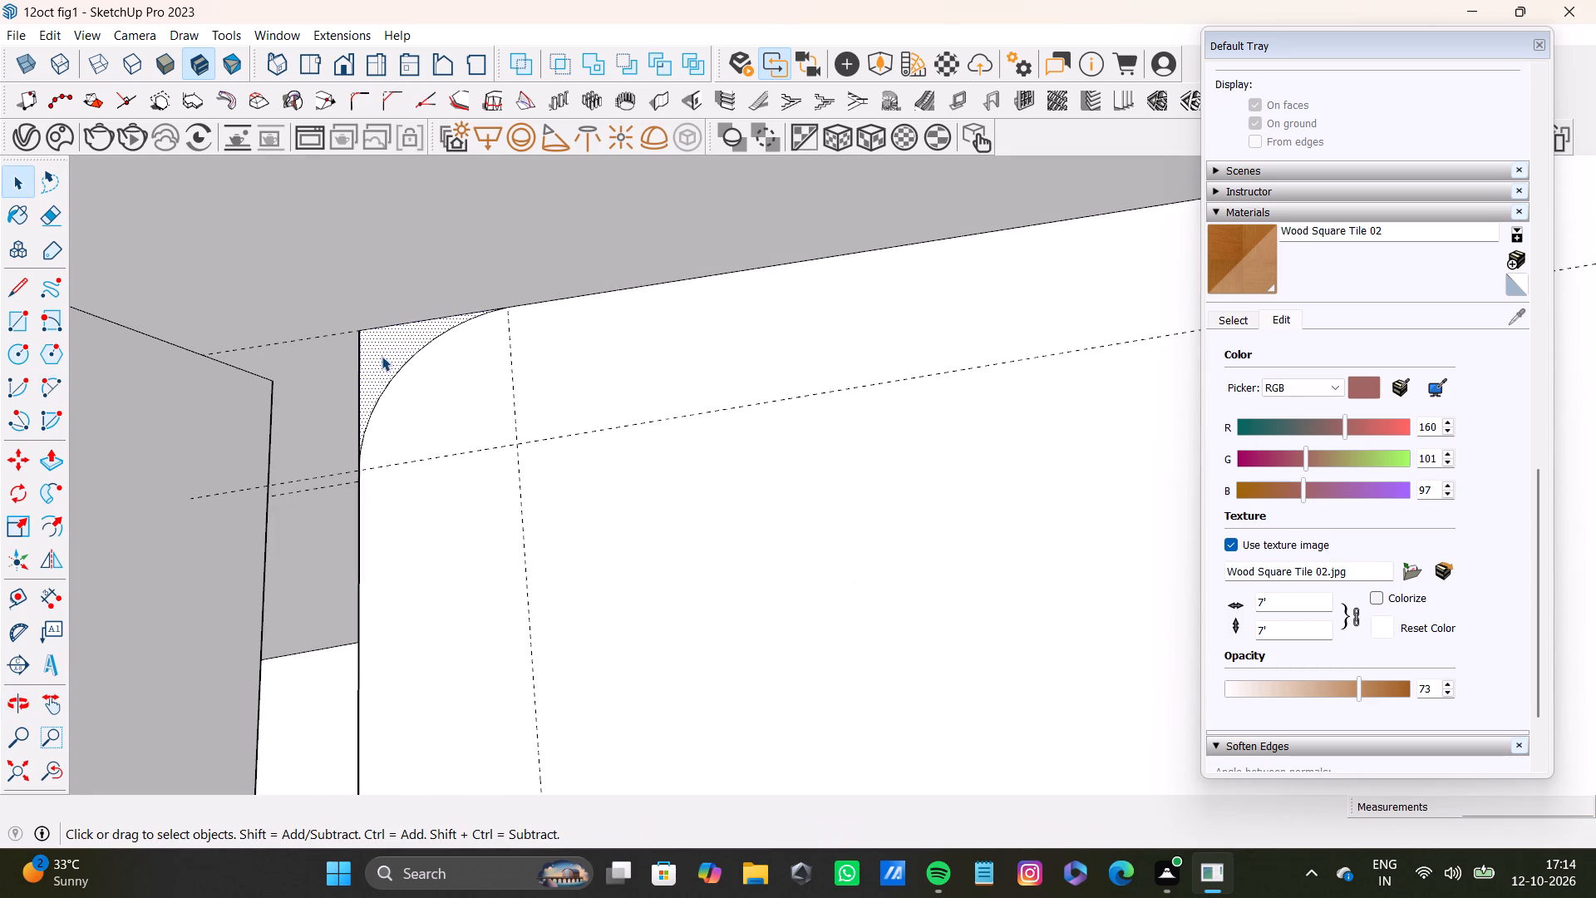
pyautogui.press('p')
pyautogui.moveTo(384, 356); pyautogui.dragTo(389, 400)
# Push the piece outside the arc down through the upper shelf at its front corner on the hexagonal-block end.
pyautogui.scroll(-4, 377, 433)
pyautogui.moveTo(366, 534); pyautogui.dragTo(446, 419, button='middle')
pyautogui.scroll(-6, 416, 491)
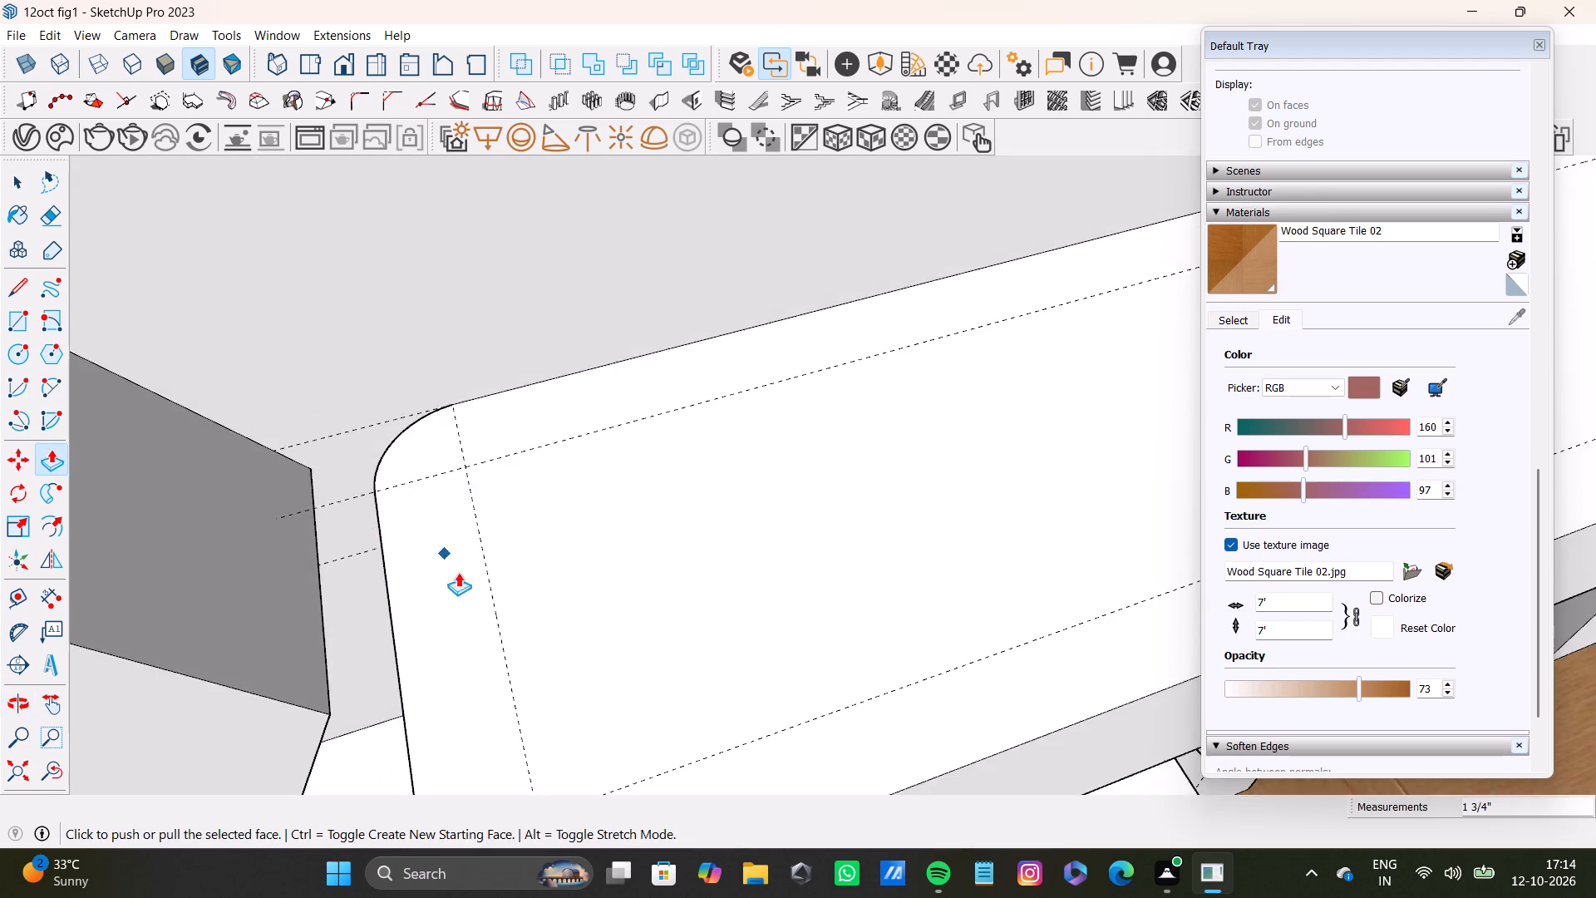
pyautogui.scroll(-5, 458, 572)
pyautogui.moveTo(546, 655); pyautogui.dragTo(559, 498, button='middle')
pyautogui.scroll(3, 432, 619)
pyautogui.press('space')
pyautogui.click(461, 648)
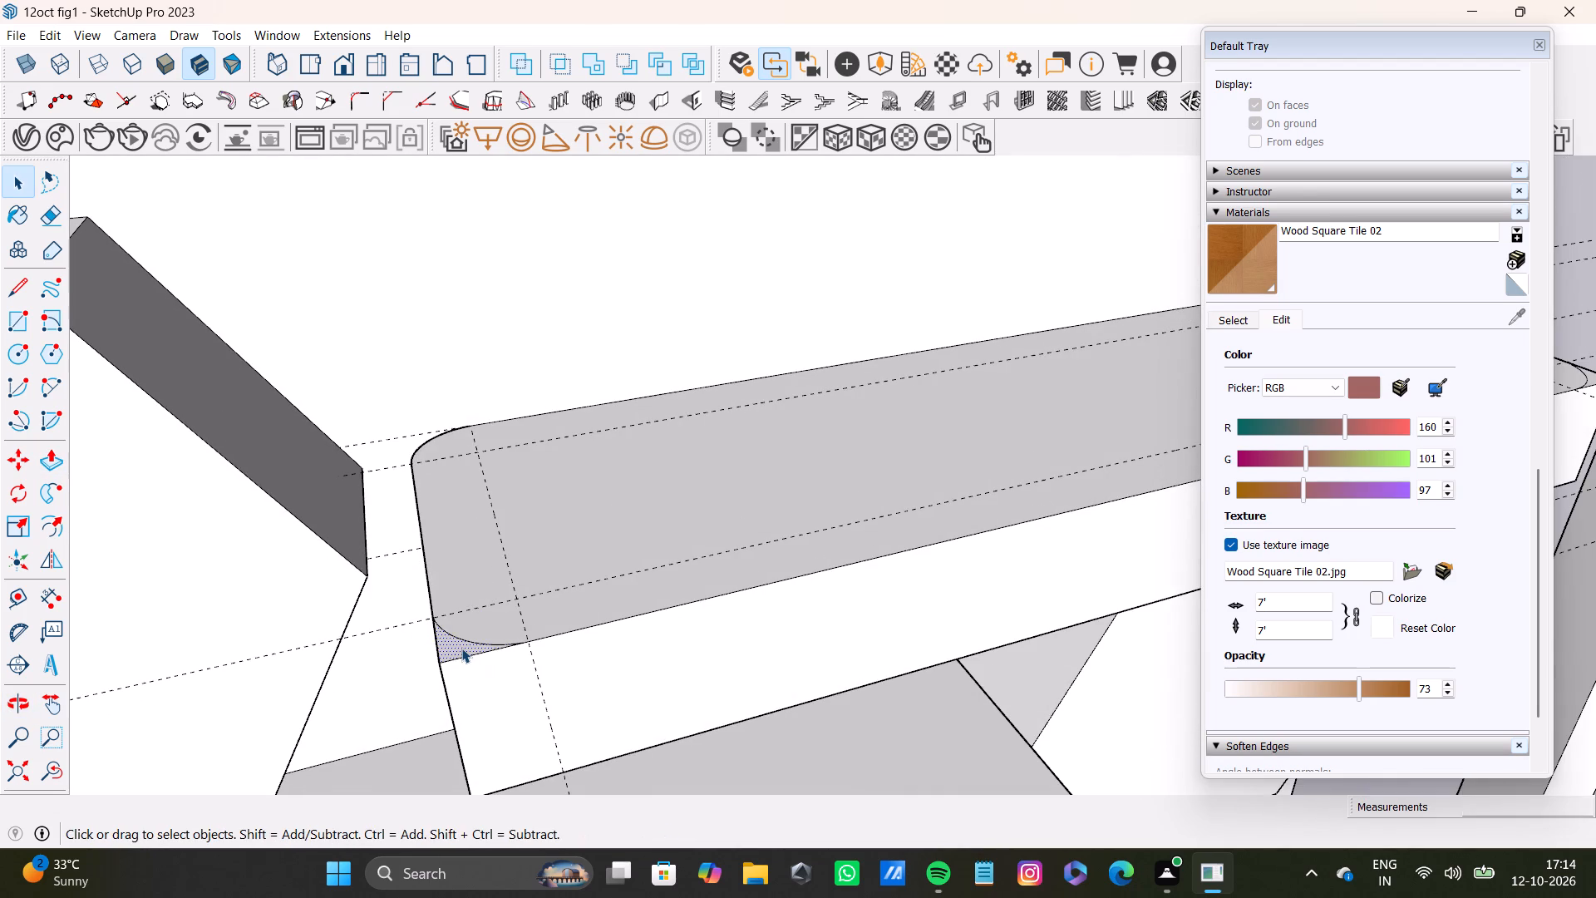
pyautogui.press('p')
pyautogui.moveTo(461, 648); pyautogui.dragTo(510, 799)
# Push the piece outside the arc down through the upper shelf at its front corner on the doorway end.
pyautogui.scroll(-10, 495, 721)
pyautogui.moveTo(672, 683); pyautogui.dragTo(475, 673, button='middle')
pyautogui.scroll(-4, 652, 622)
pyautogui.keyDown('shift'); pyautogui.moveTo(840, 612); pyautogui.dragTo(664, 643, button='middle'); pyautogui.keyUp('shift')
pyautogui.scroll(4, 787, 634)
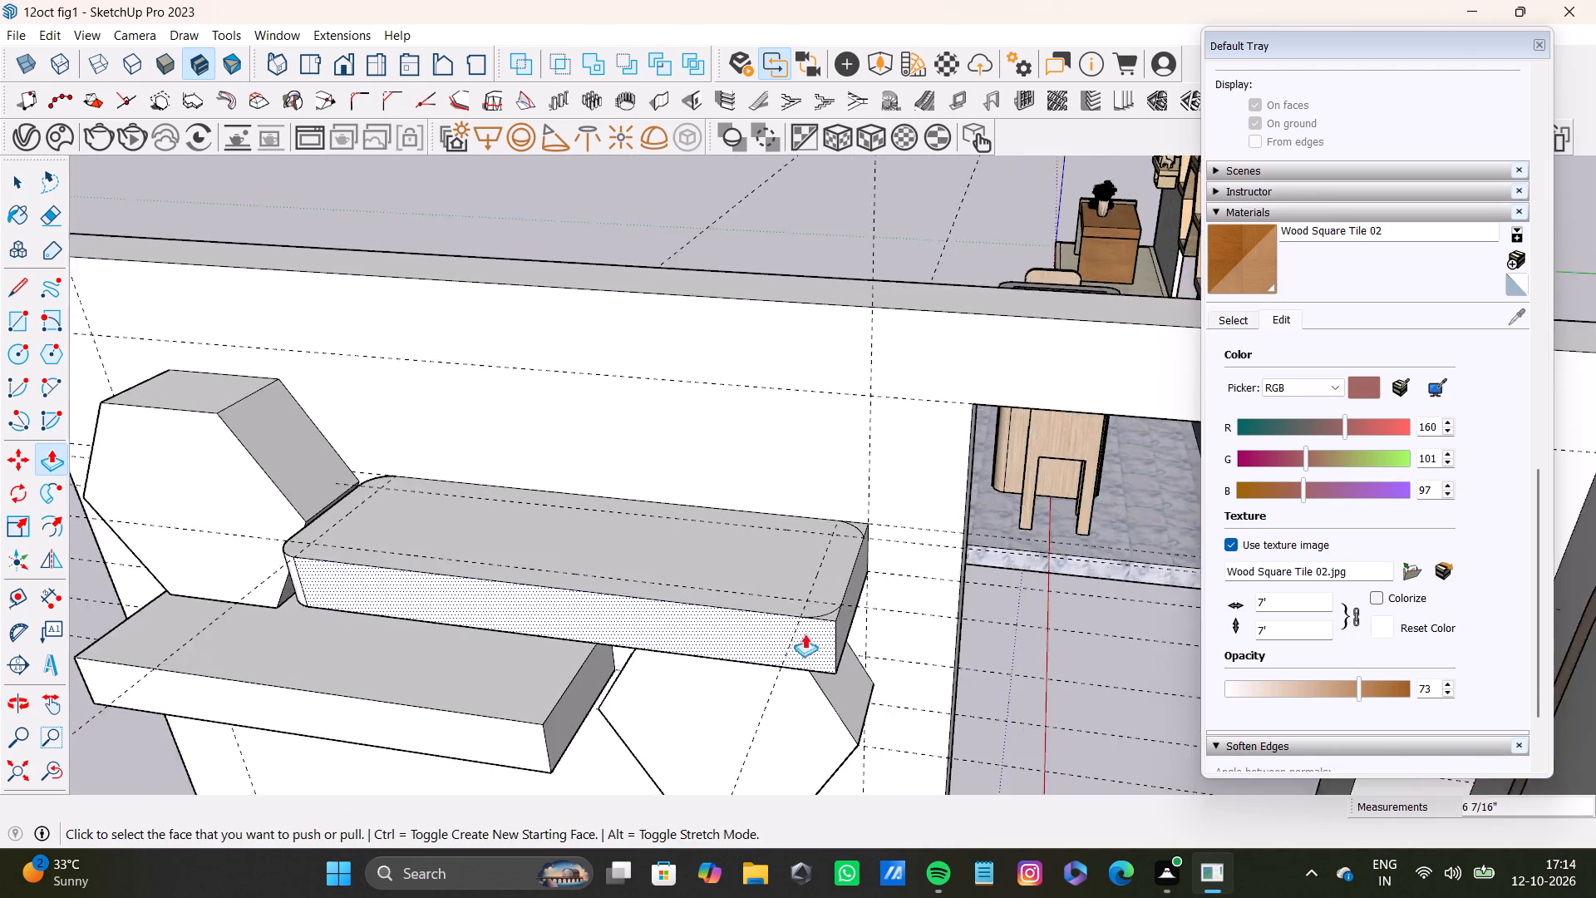
pyautogui.scroll(11, 805, 634)
pyautogui.press('space')
pyautogui.click(850, 605)
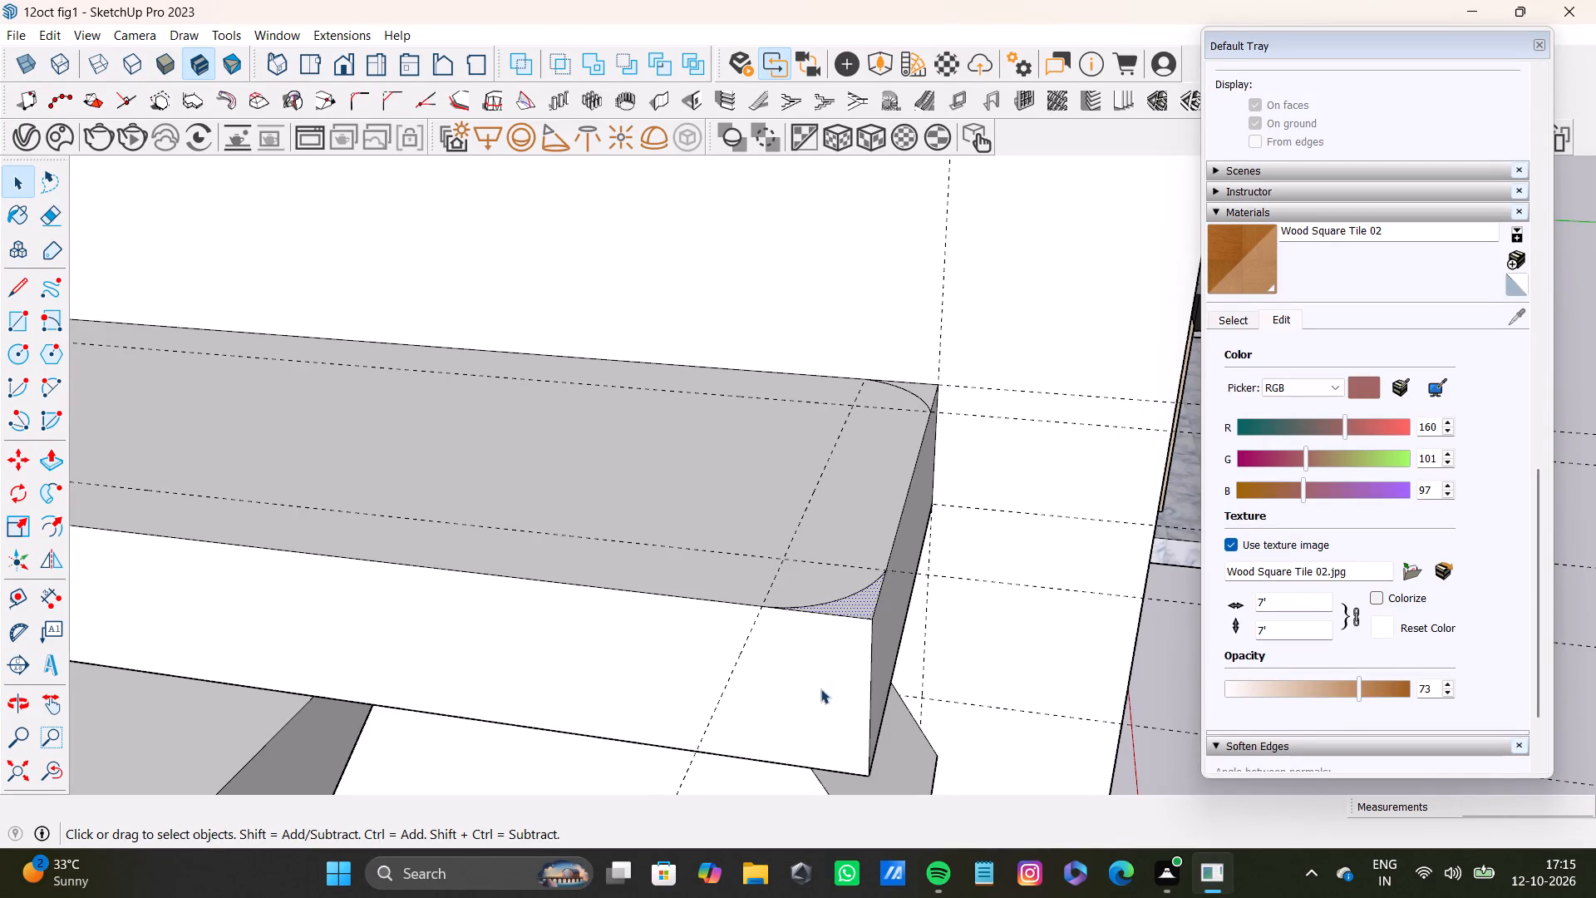
pyautogui.press('p')
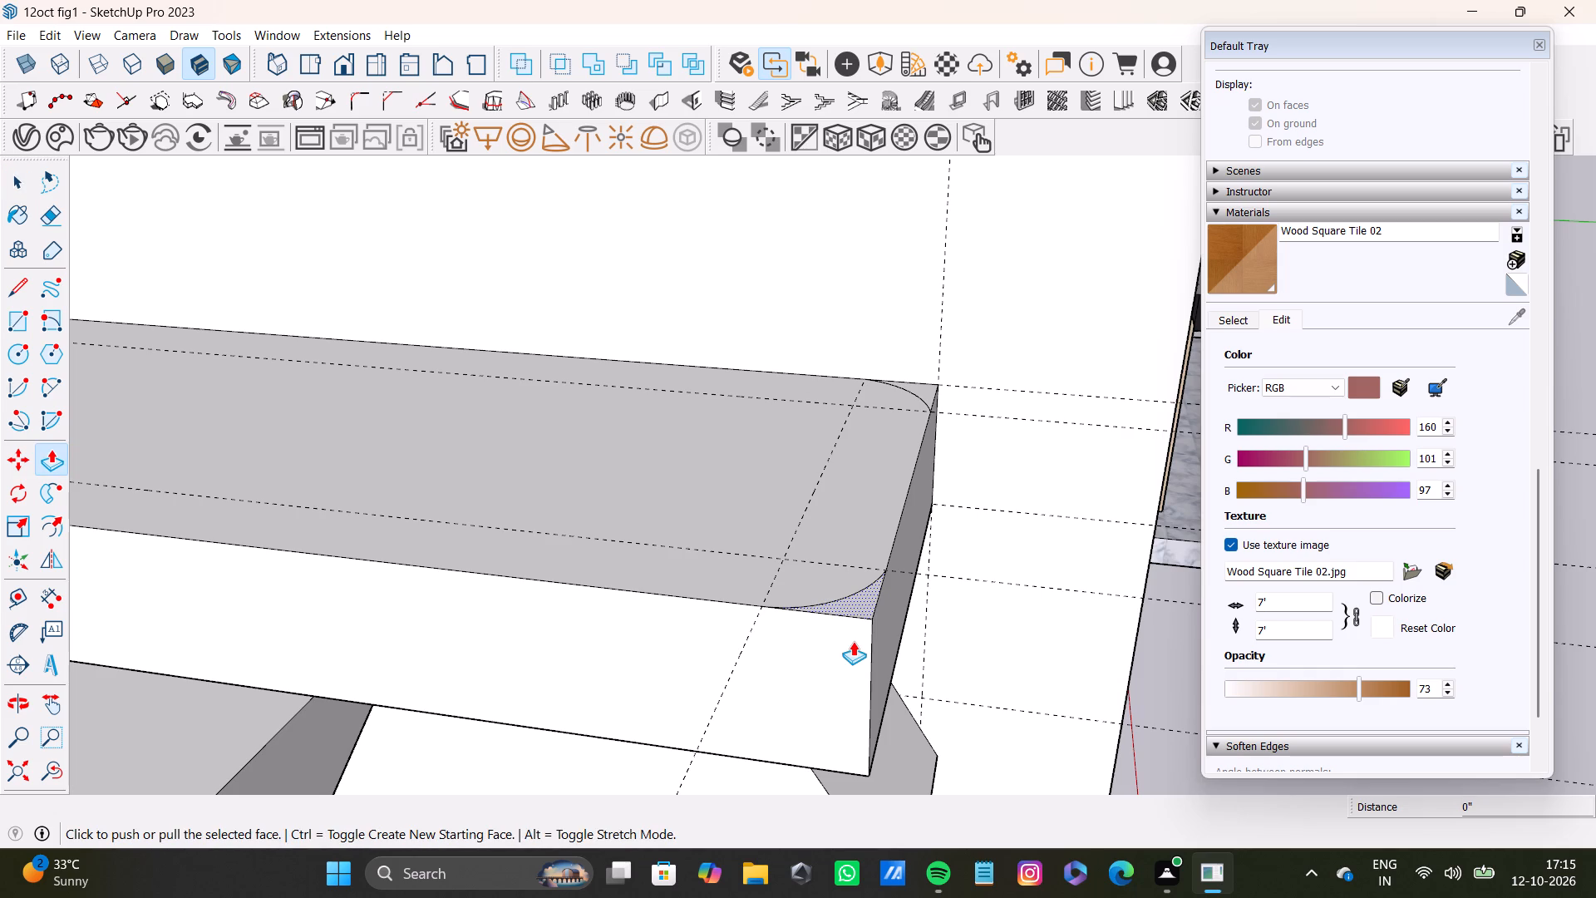
pyautogui.moveTo(860, 605); pyautogui.dragTo(886, 769)
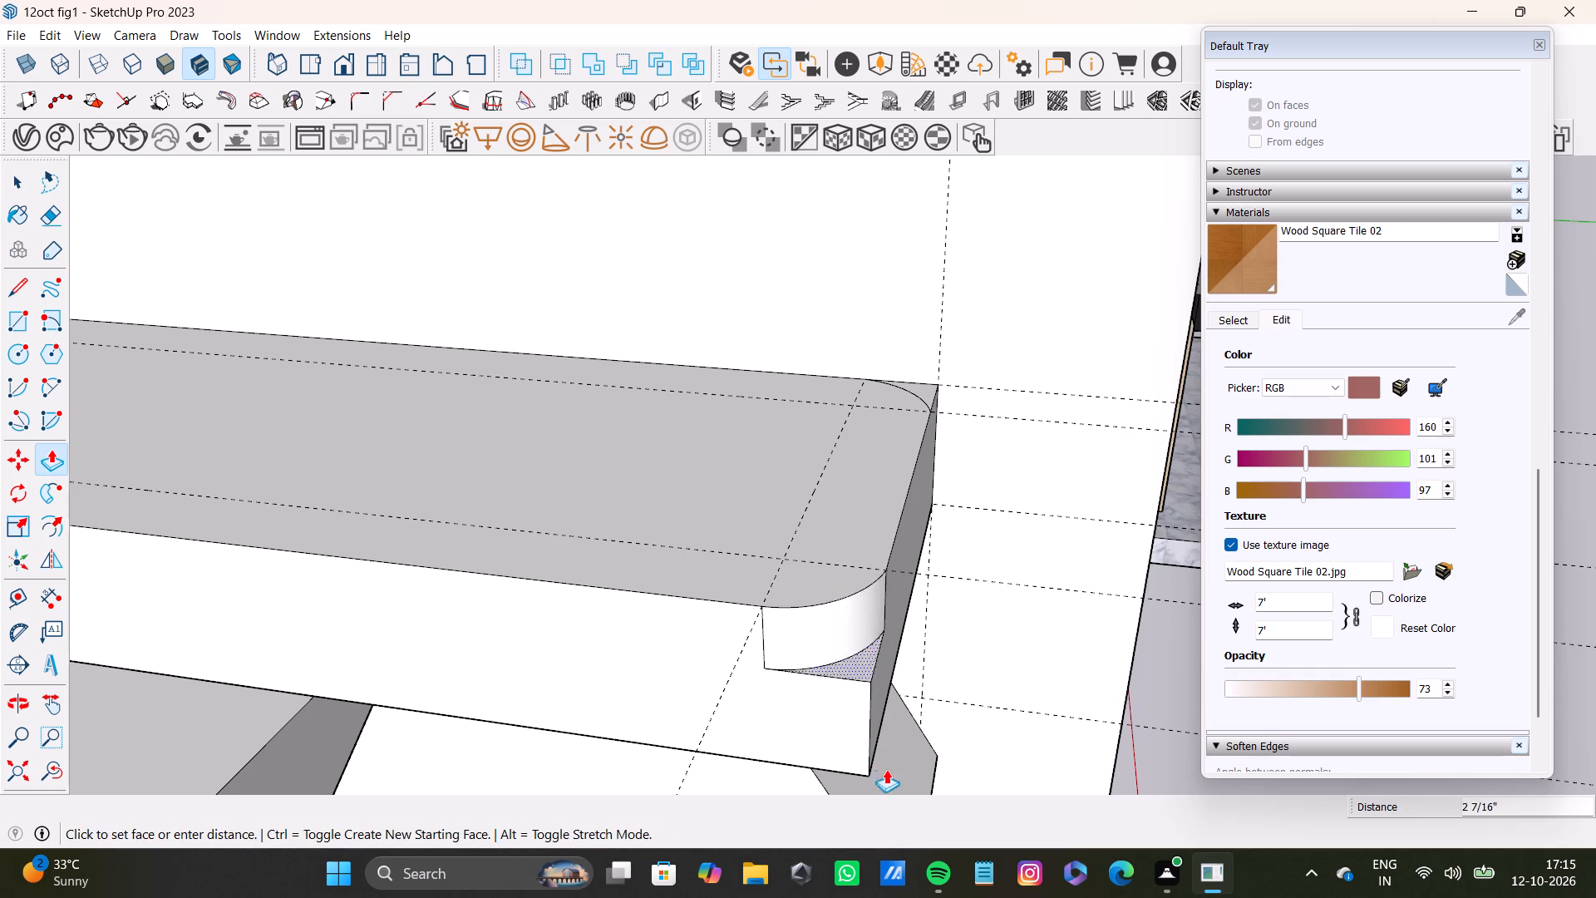
pyautogui.moveTo(886, 769); pyautogui.dragTo(884, 813)
# Push the piece outside the arc down through the upper shelf at its back corner on the doorway end.
pyautogui.moveTo(965, 443); pyautogui.dragTo(814, 579, button='middle')
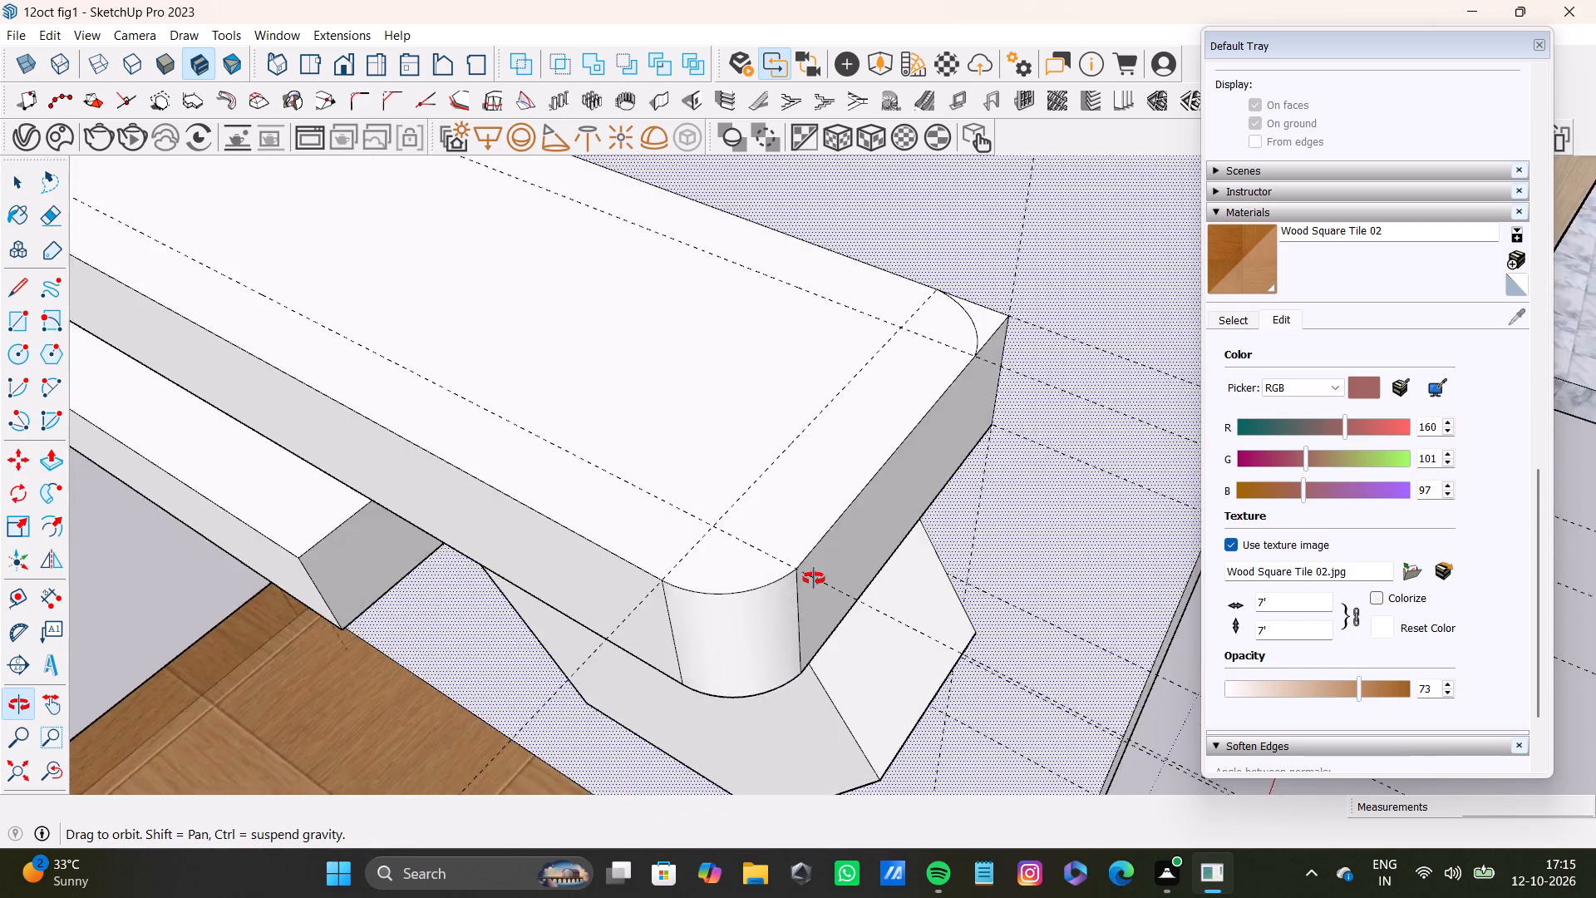
pyautogui.moveTo(814, 579); pyautogui.dragTo(850, 555, button='middle')
pyautogui.scroll(3, 993, 435)
pyautogui.moveTo(983, 266); pyautogui.dragTo(996, 436)
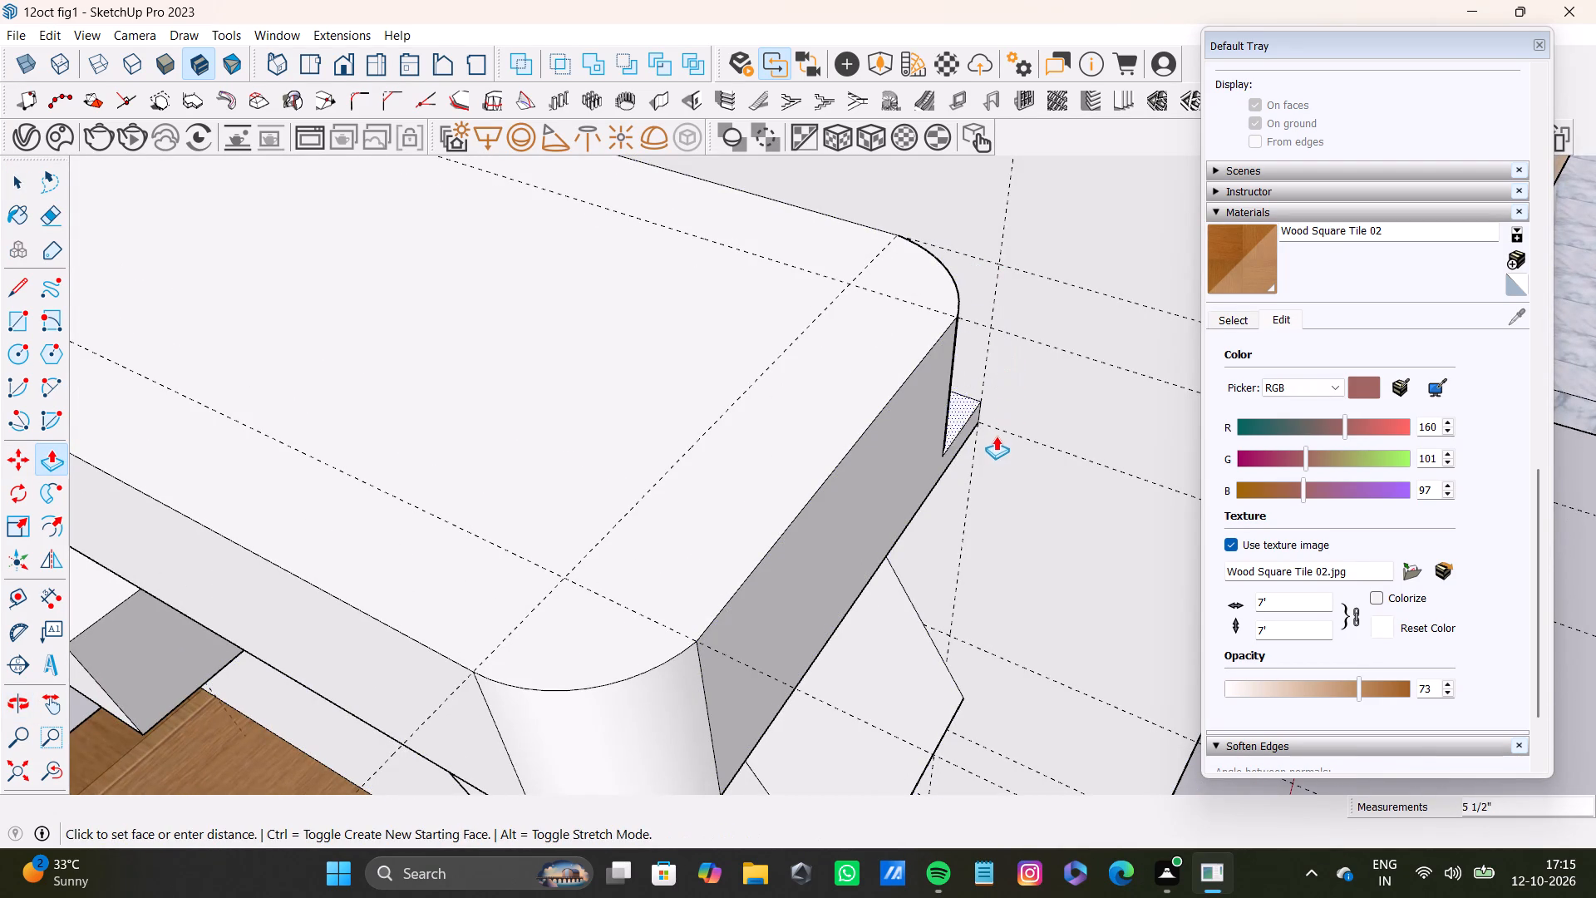
pyautogui.moveTo(996, 436); pyautogui.dragTo(994, 442)
# Place a guide about 4 1/8" in from the lower shelf's back edge, parallel to the wall.
pyautogui.scroll(-20, 975, 446)
pyautogui.scroll(-2, 975, 446)
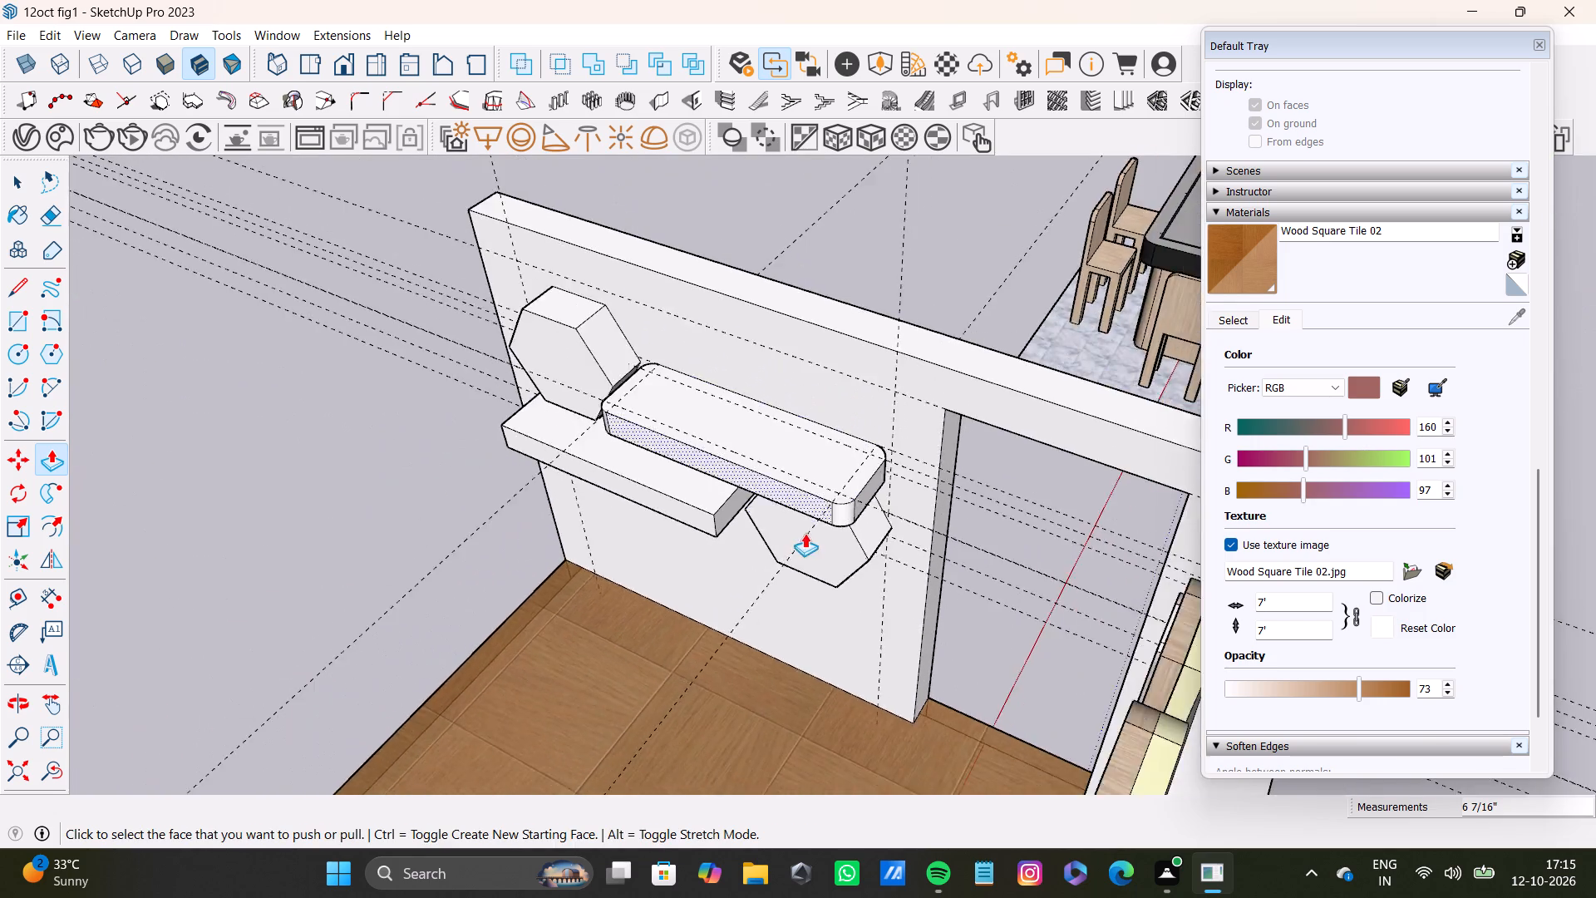
pyautogui.moveTo(805, 533); pyautogui.dragTo(924, 601, button='middle')
pyautogui.scroll(4, 750, 539)
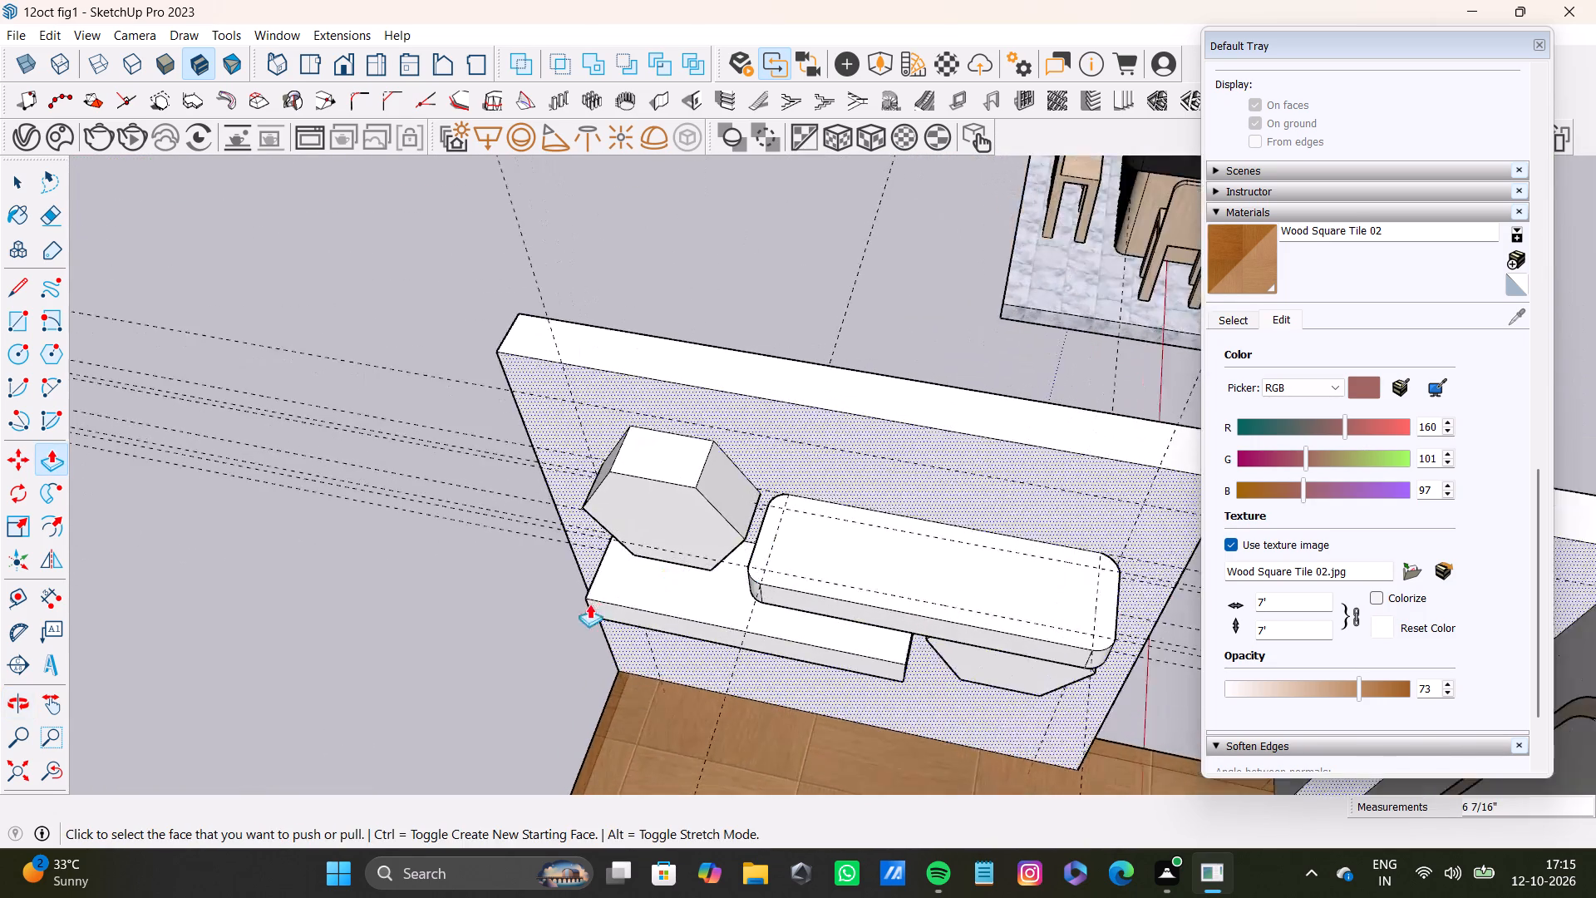
pyautogui.scroll(4, 589, 604)
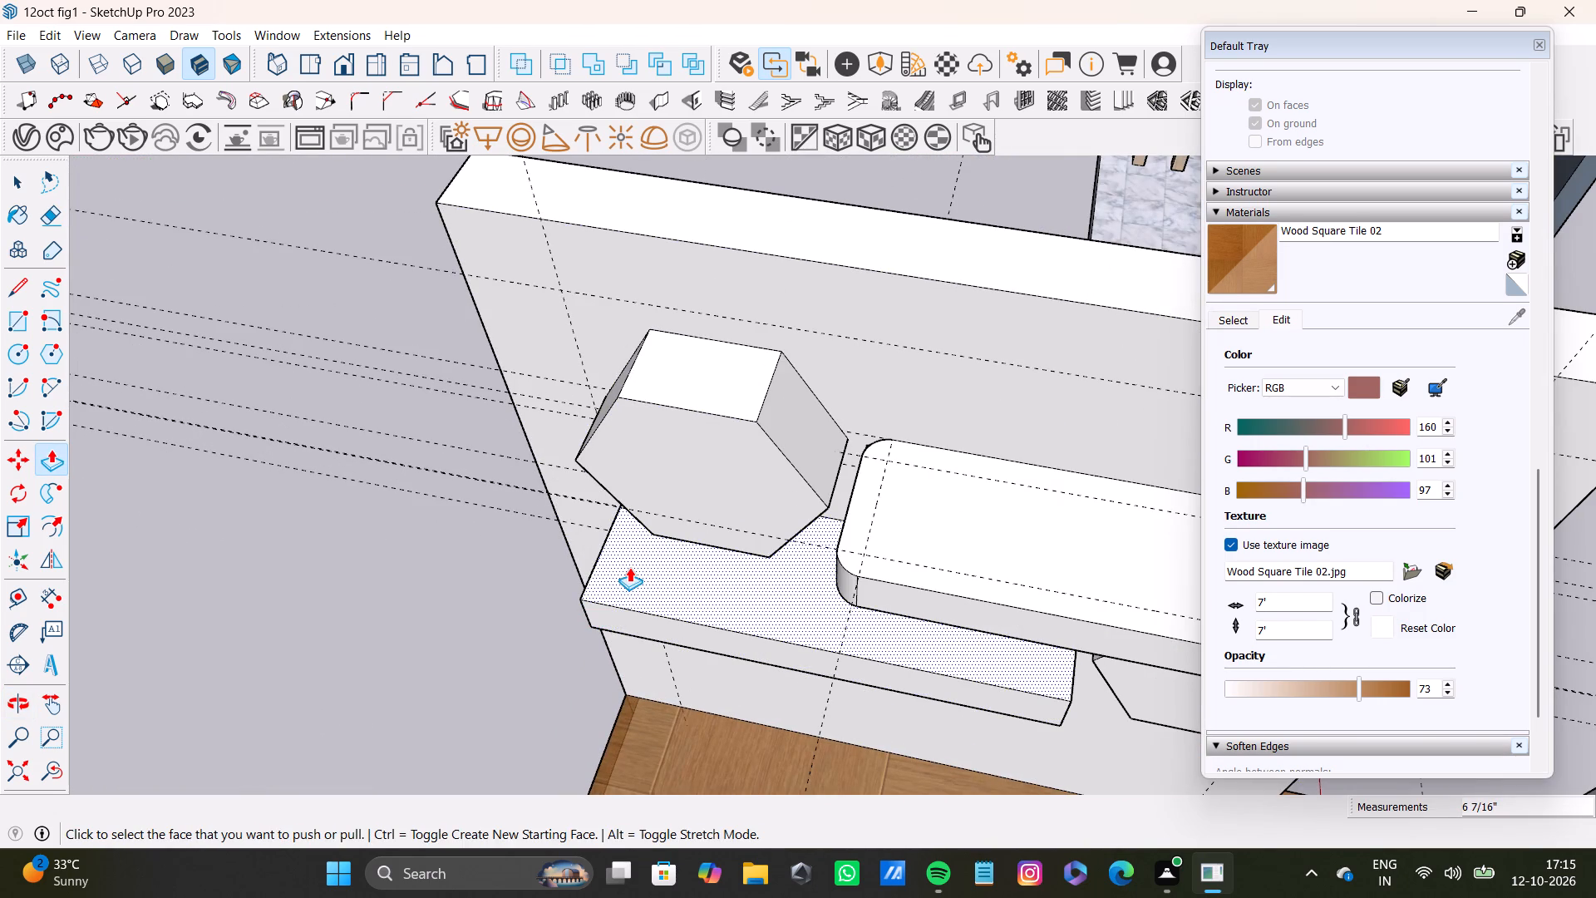
pyautogui.scroll(-3, 649, 549)
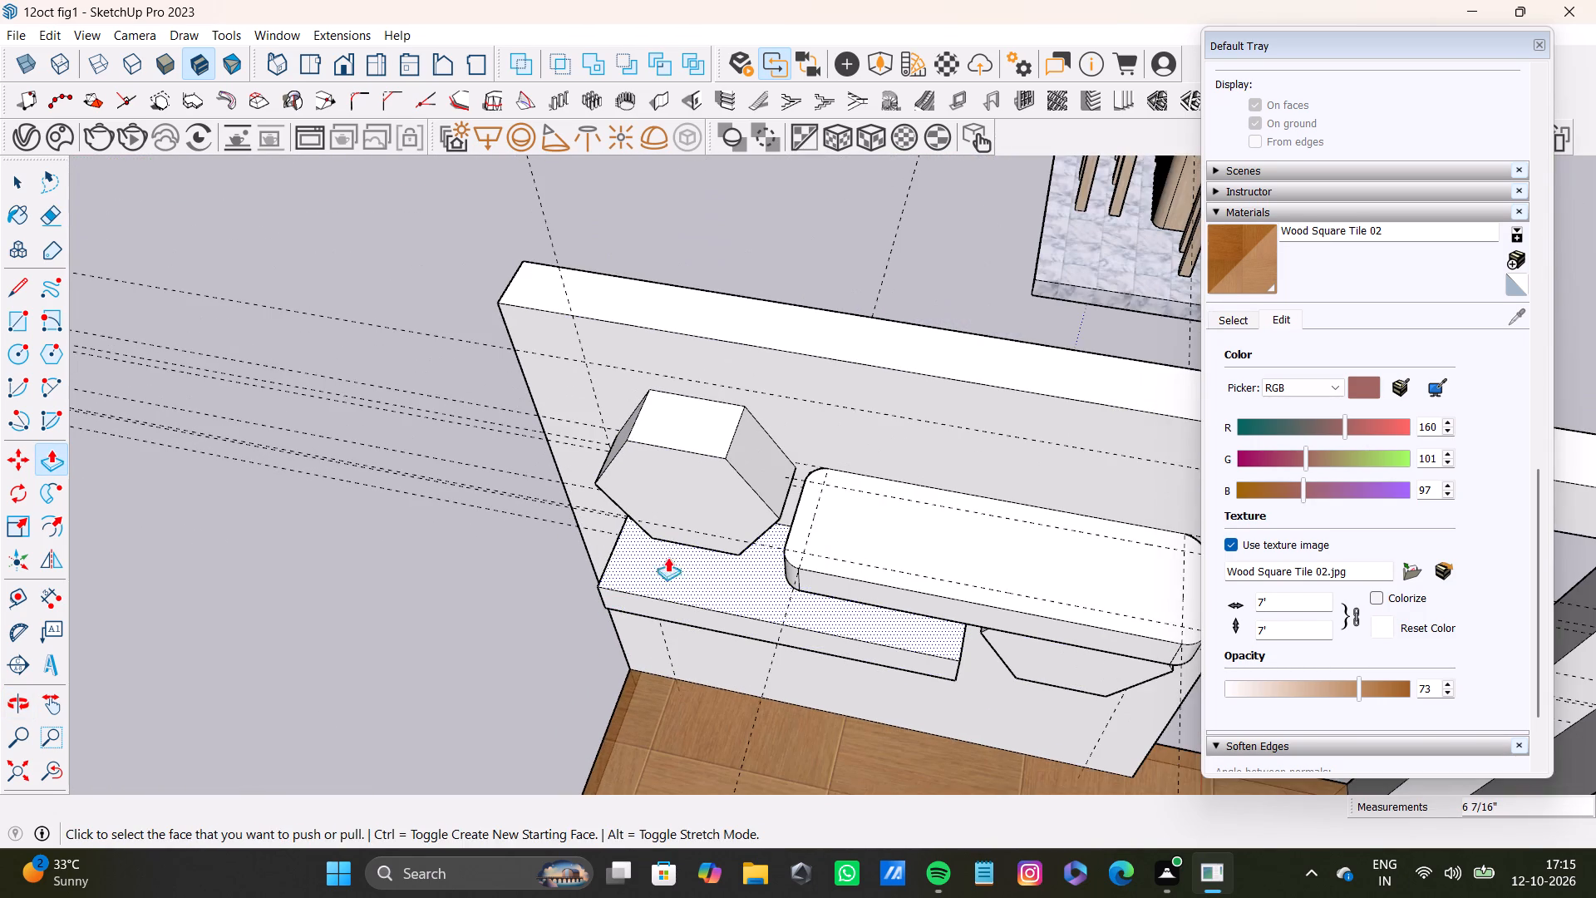
pyautogui.keyDown('ctrl'); pyautogui.moveTo(690, 563); pyautogui.dragTo(735, 446, button='middle'); pyautogui.keyUp('ctrl')
pyautogui.scroll(8, 729, 444)
pyautogui.moveTo(756, 433); pyautogui.dragTo(904, 477, button='middle')
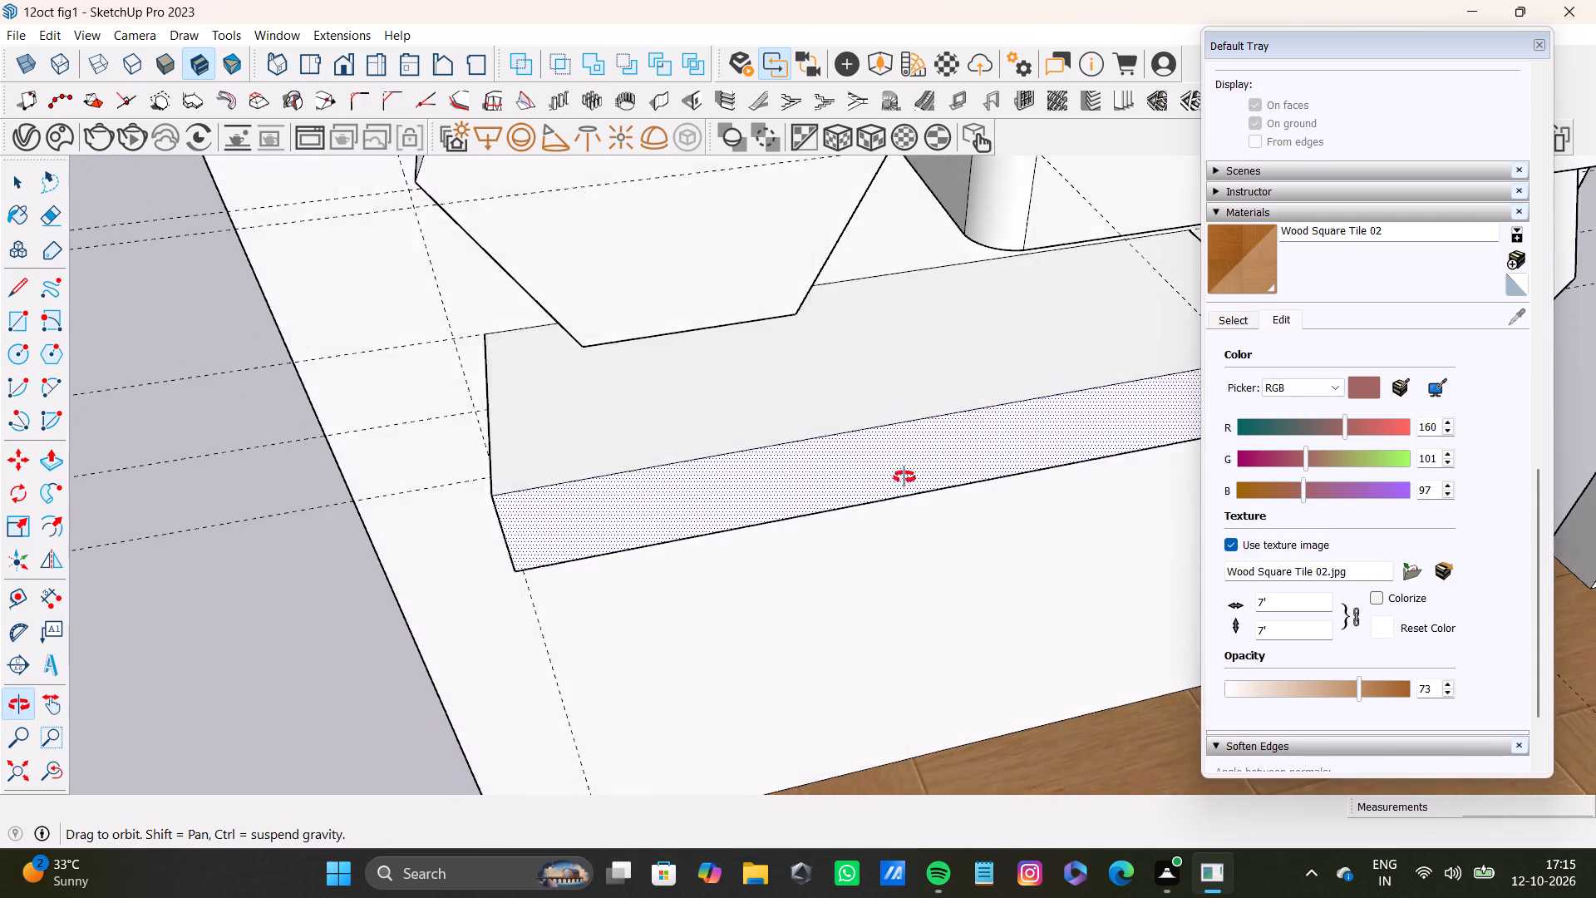
pyautogui.moveTo(904, 477); pyautogui.dragTo(894, 482, button='middle')
pyautogui.press('t')
pyautogui.scroll(6, 530, 334)
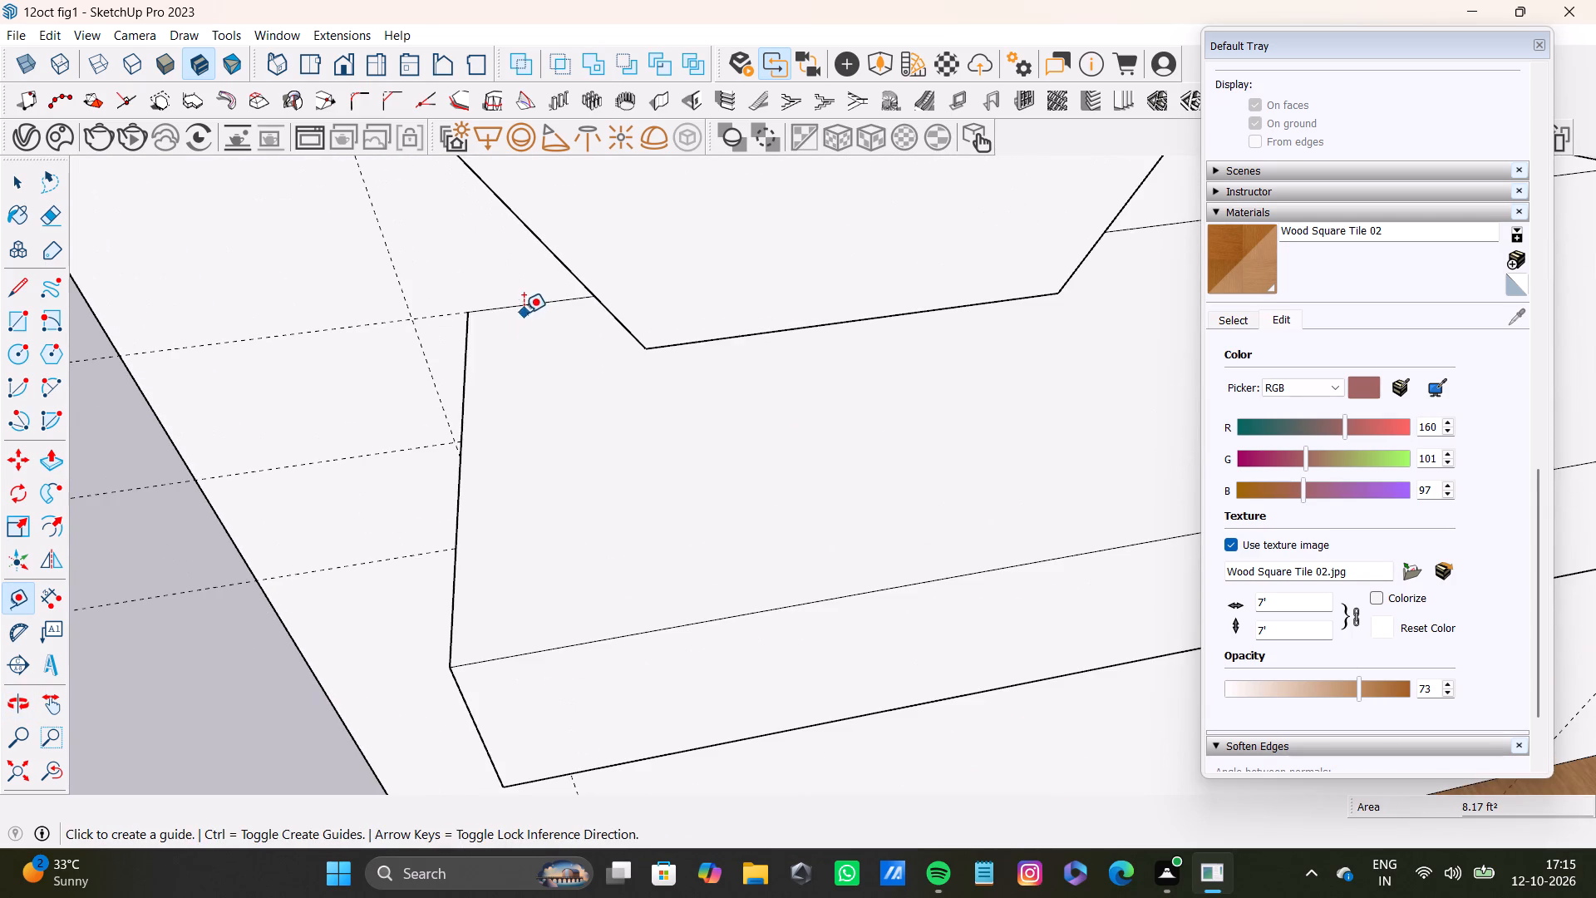
pyautogui.click(534, 299)
pyautogui.click(510, 363)
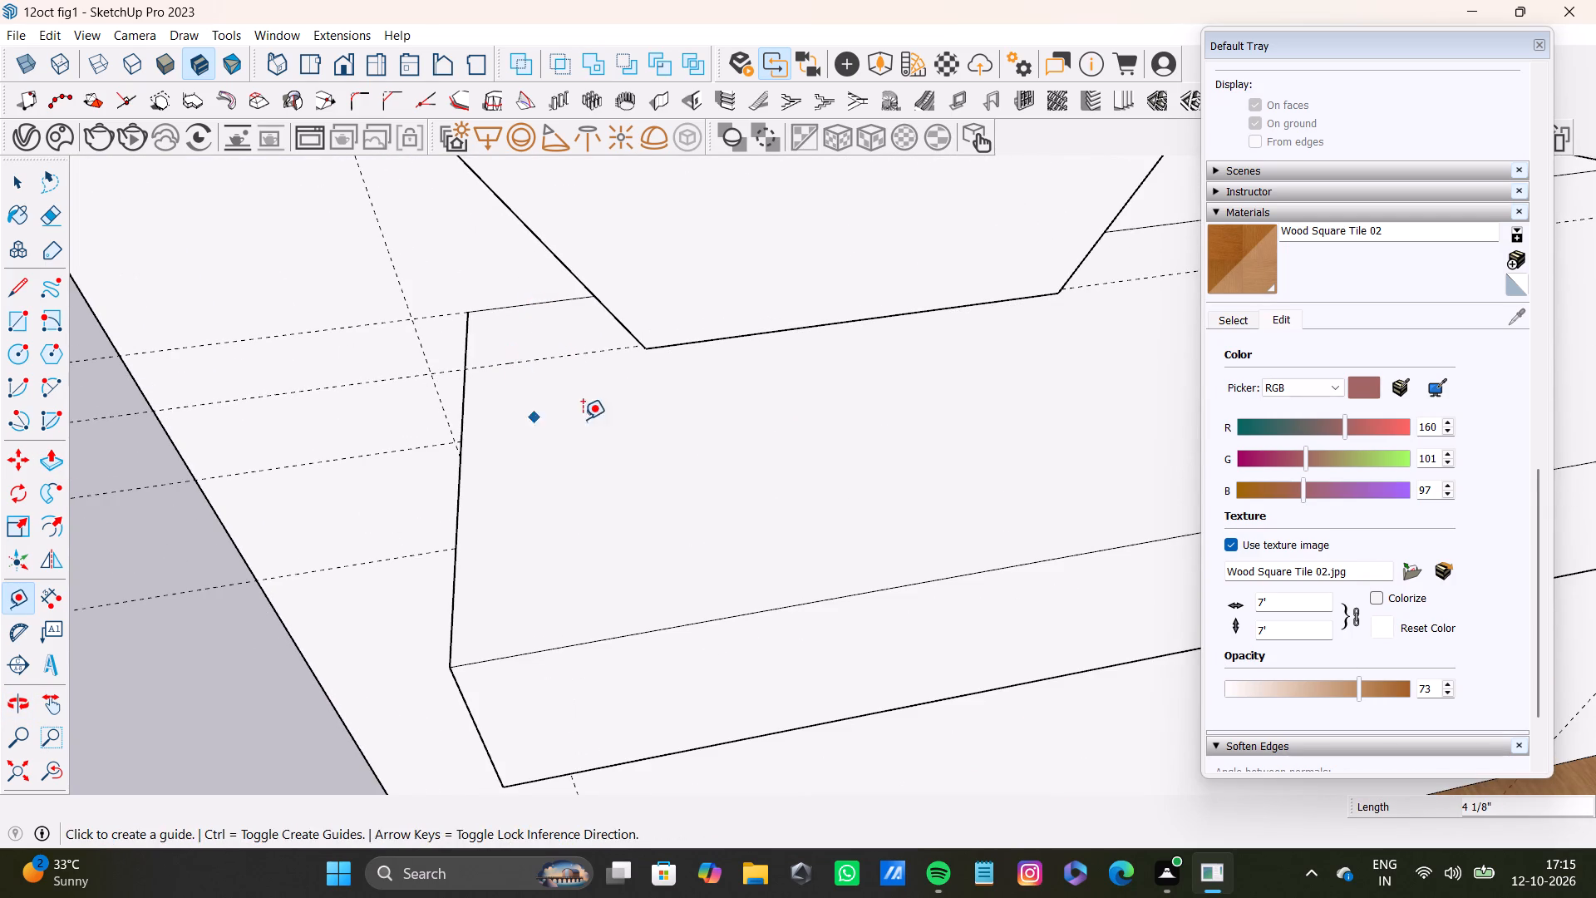
# Place a guide on the lower shelf's top face, parallel to and slightly in from its front edge.
pyautogui.scroll(-4, 584, 419)
pyautogui.moveTo(594, 457); pyautogui.dragTo(901, 473, button='middle')
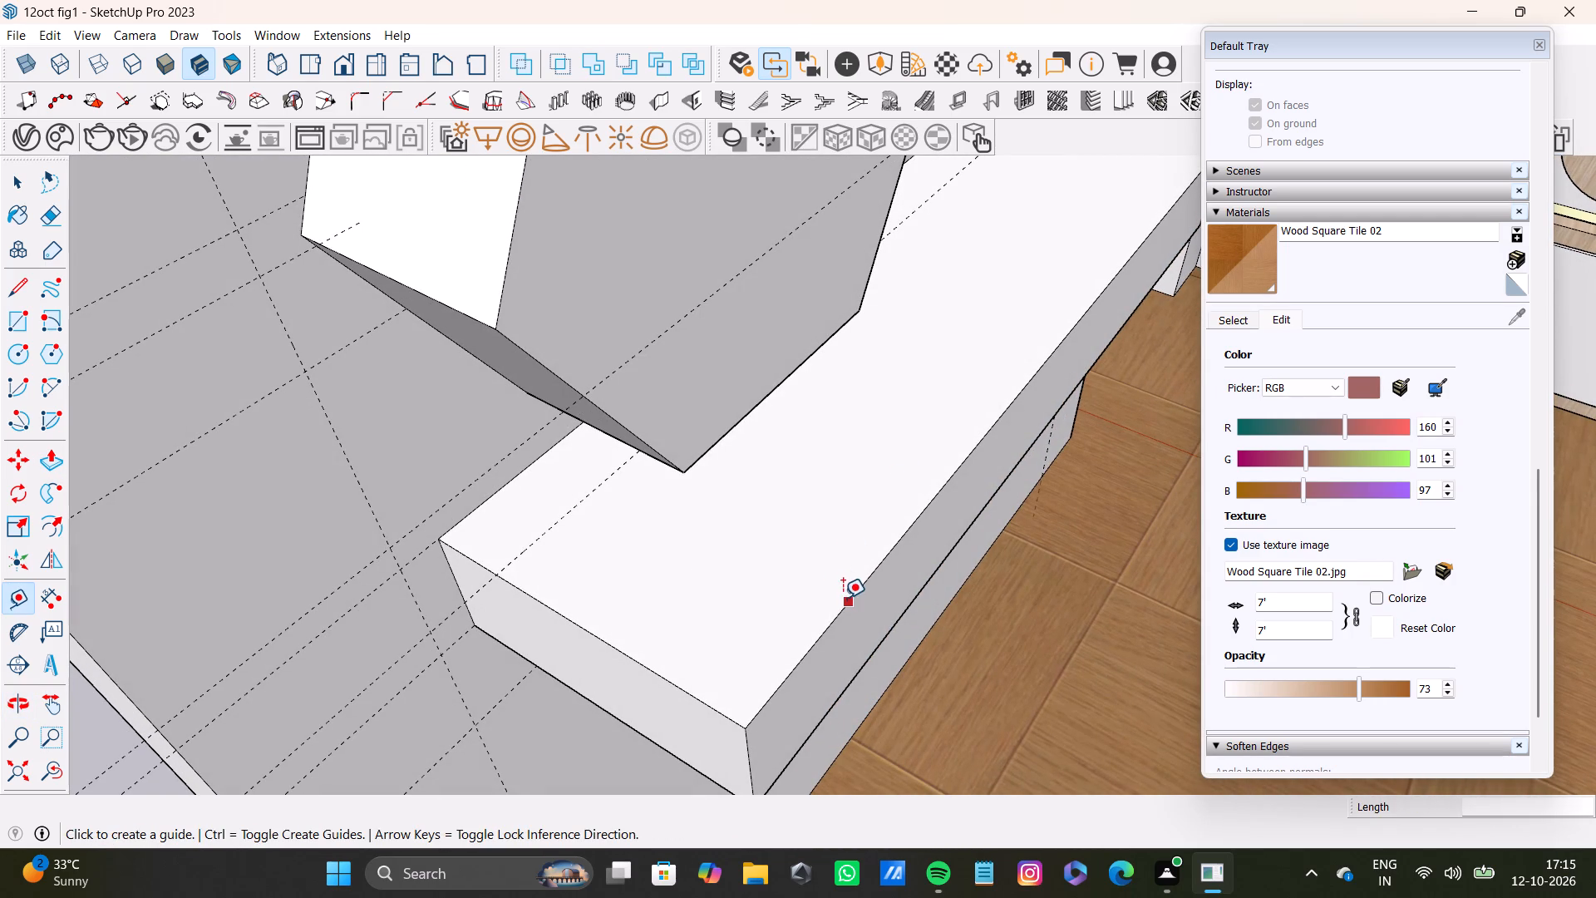
pyautogui.moveTo(843, 598); pyautogui.dragTo(825, 597)
pyautogui.click(781, 592)
pyautogui.scroll(-6, 774, 590)
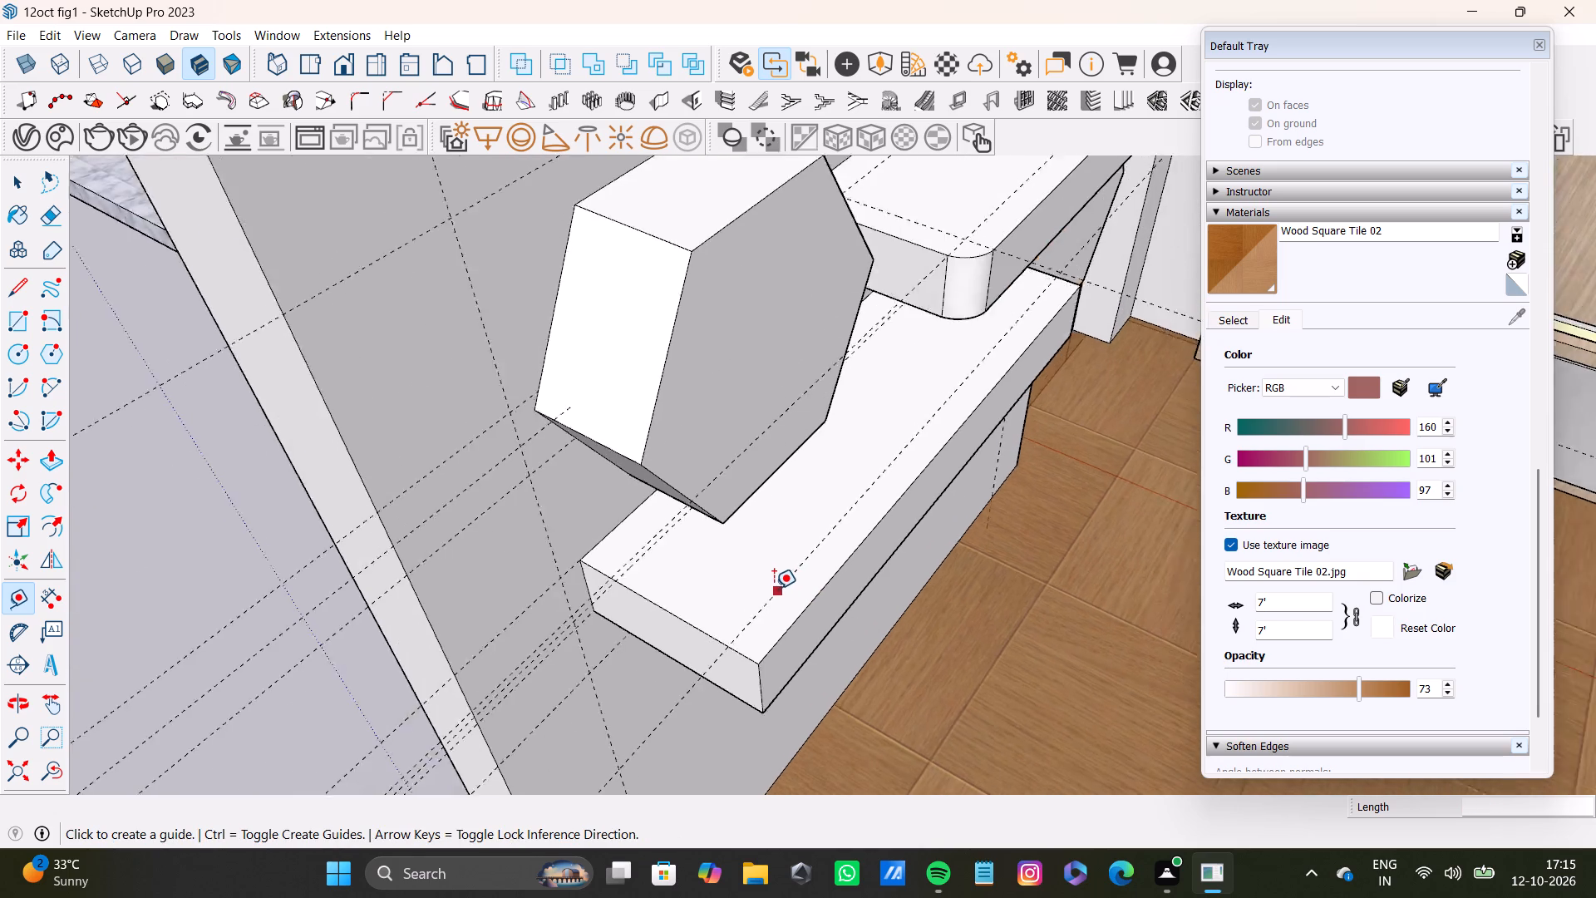
# Place a guide on the lower shelf's top face, slightly in from its doorway-end edge.
pyautogui.scroll(-1, 774, 589)
pyautogui.moveTo(856, 555); pyautogui.dragTo(416, 572, button='middle')
pyautogui.scroll(-3, 963, 561)
pyautogui.keyDown('shift'); pyautogui.moveTo(1002, 556); pyautogui.dragTo(825, 630, button='middle'); pyautogui.keyUp('shift')
pyautogui.scroll(12, 840, 609)
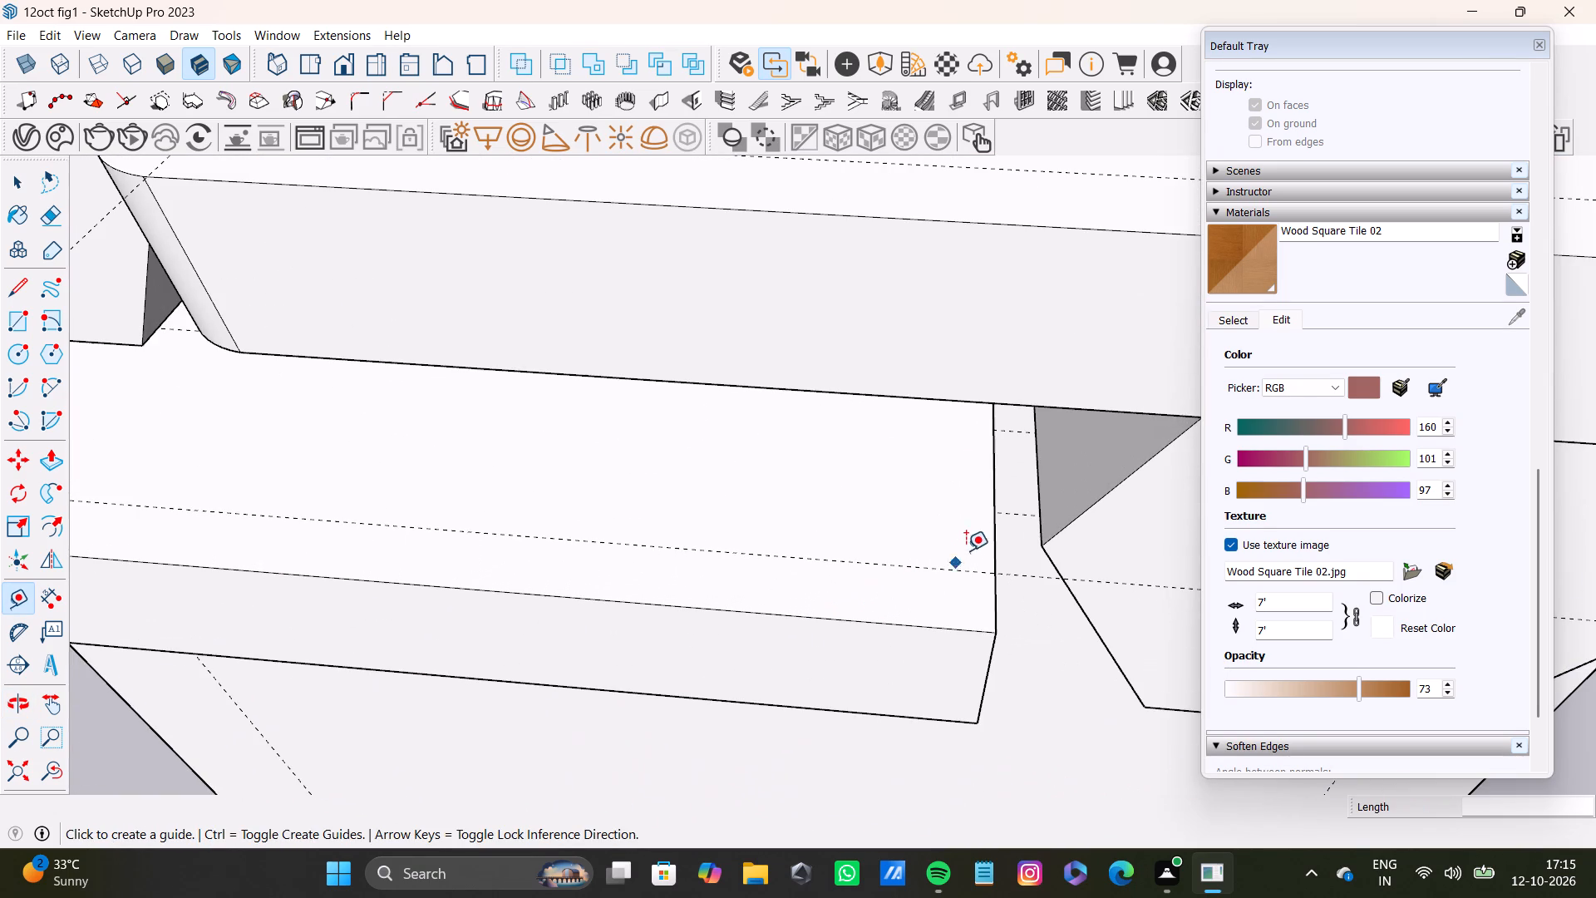
pyautogui.click(993, 536)
pyautogui.click(906, 536)
pyautogui.keyDown('shift'); pyautogui.scroll(-2, 889, 550); pyautogui.keyUp('shift')
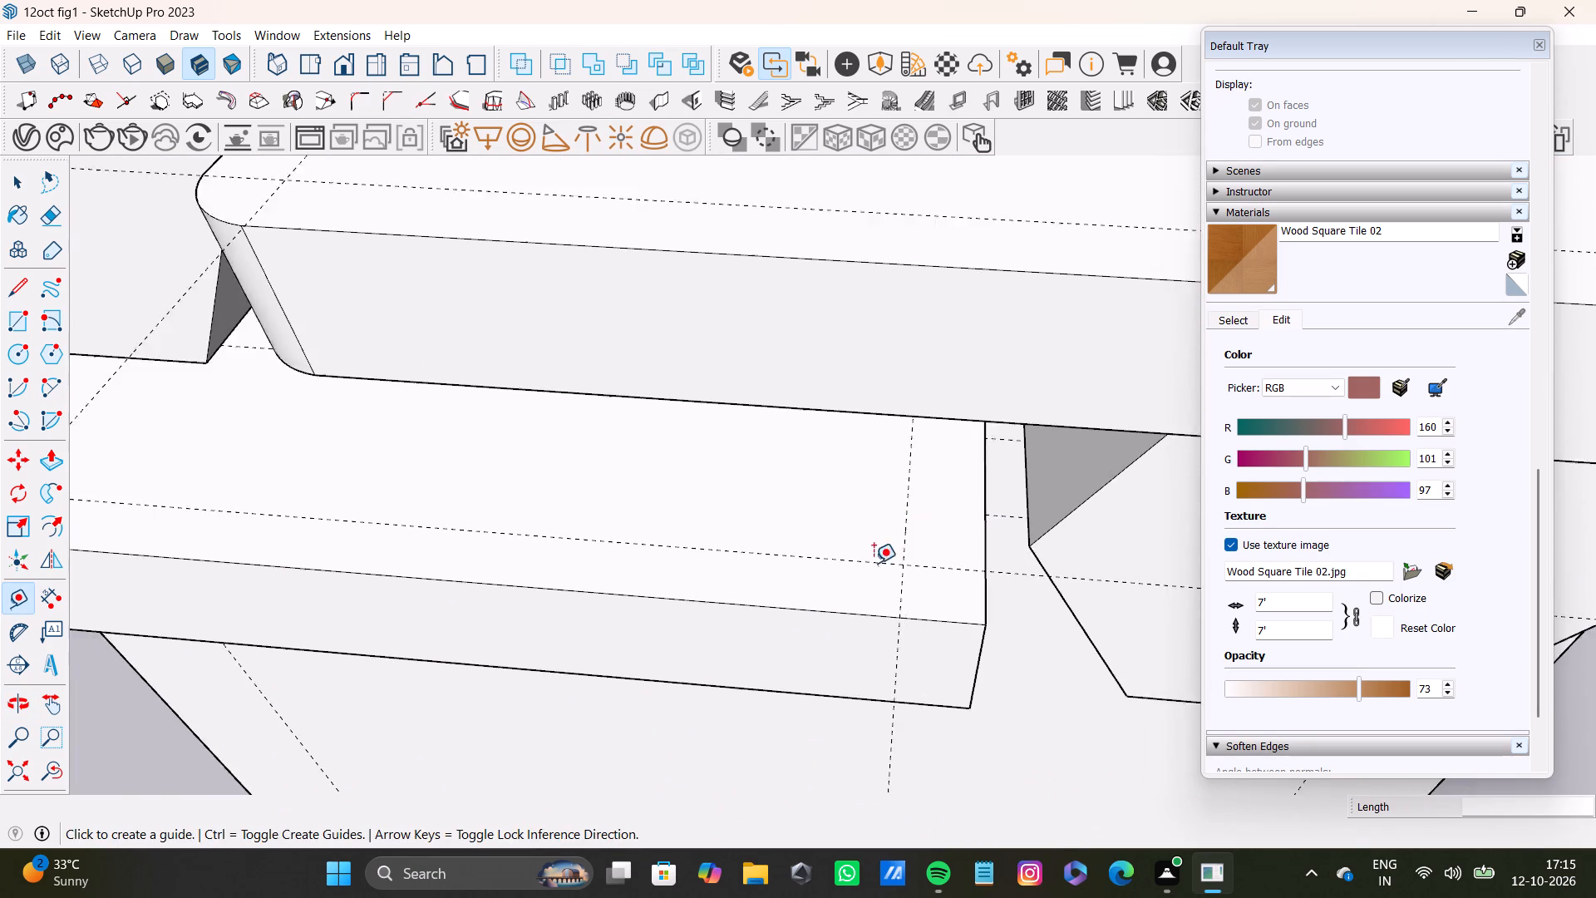
# Place a guide on the lower shelf's top face, slightly in from the end edge farthest from the doorway.
pyautogui.keyDown('shift'); pyautogui.scroll(-7, 874, 563); pyautogui.keyUp('shift')
pyautogui.keyDown('shift'); pyautogui.moveTo(728, 581); pyautogui.dragTo(943, 577, button='middle'); pyautogui.keyUp('shift')
pyautogui.scroll(2, 421, 498)
pyautogui.moveTo(522, 491); pyautogui.dragTo(528, 491)
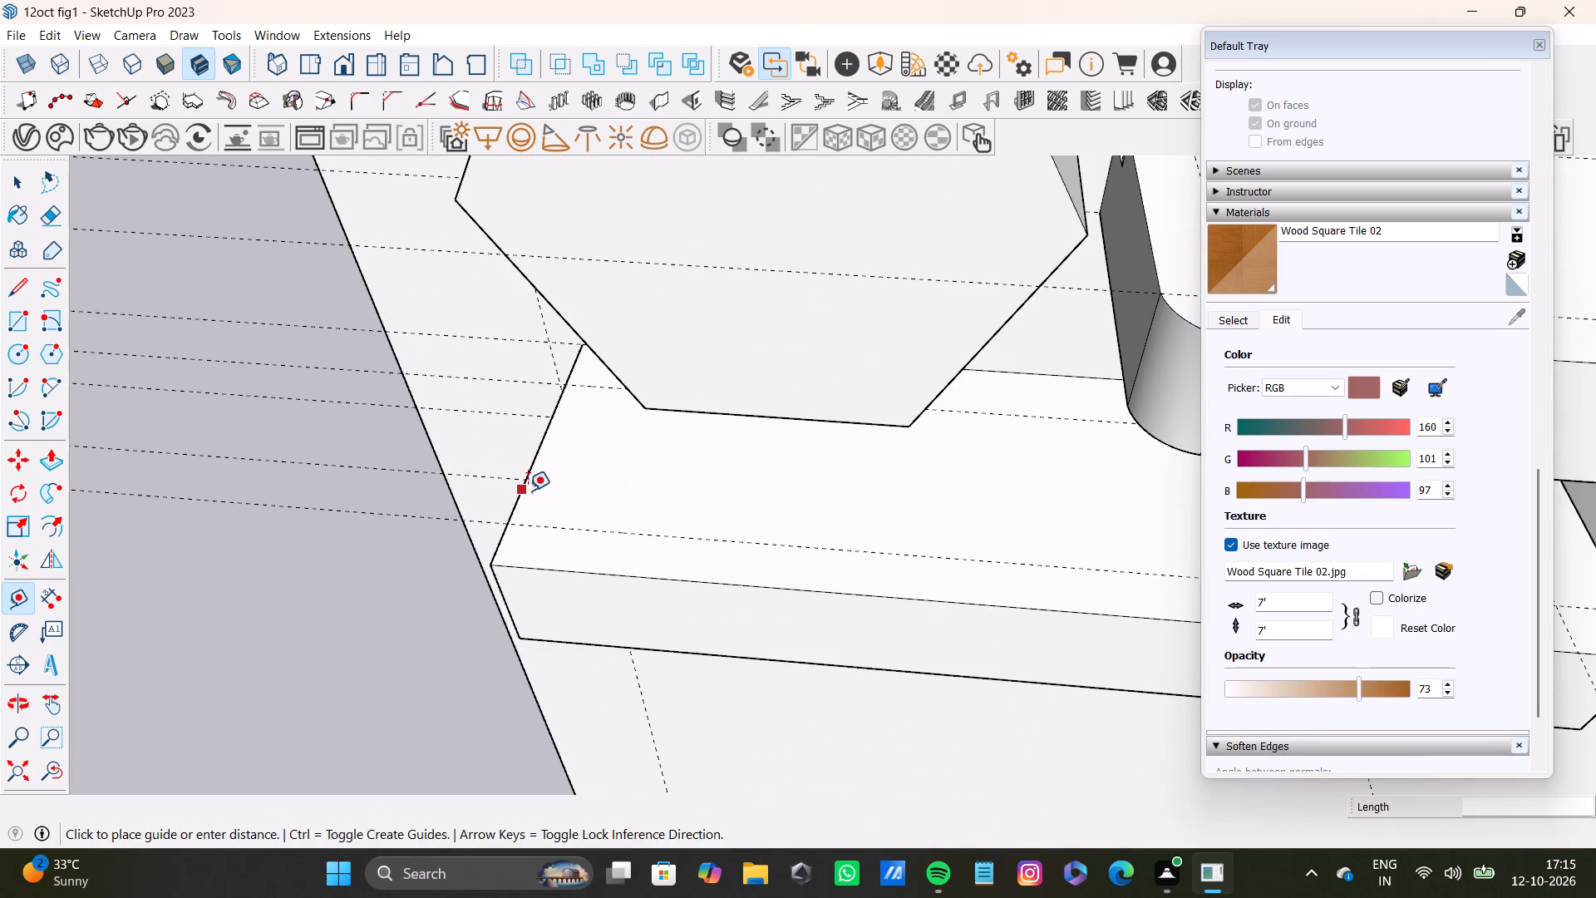
pyautogui.moveTo(528, 491); pyautogui.dragTo(537, 491)
pyautogui.click(577, 511)
pyautogui.scroll(-7, 554, 524)
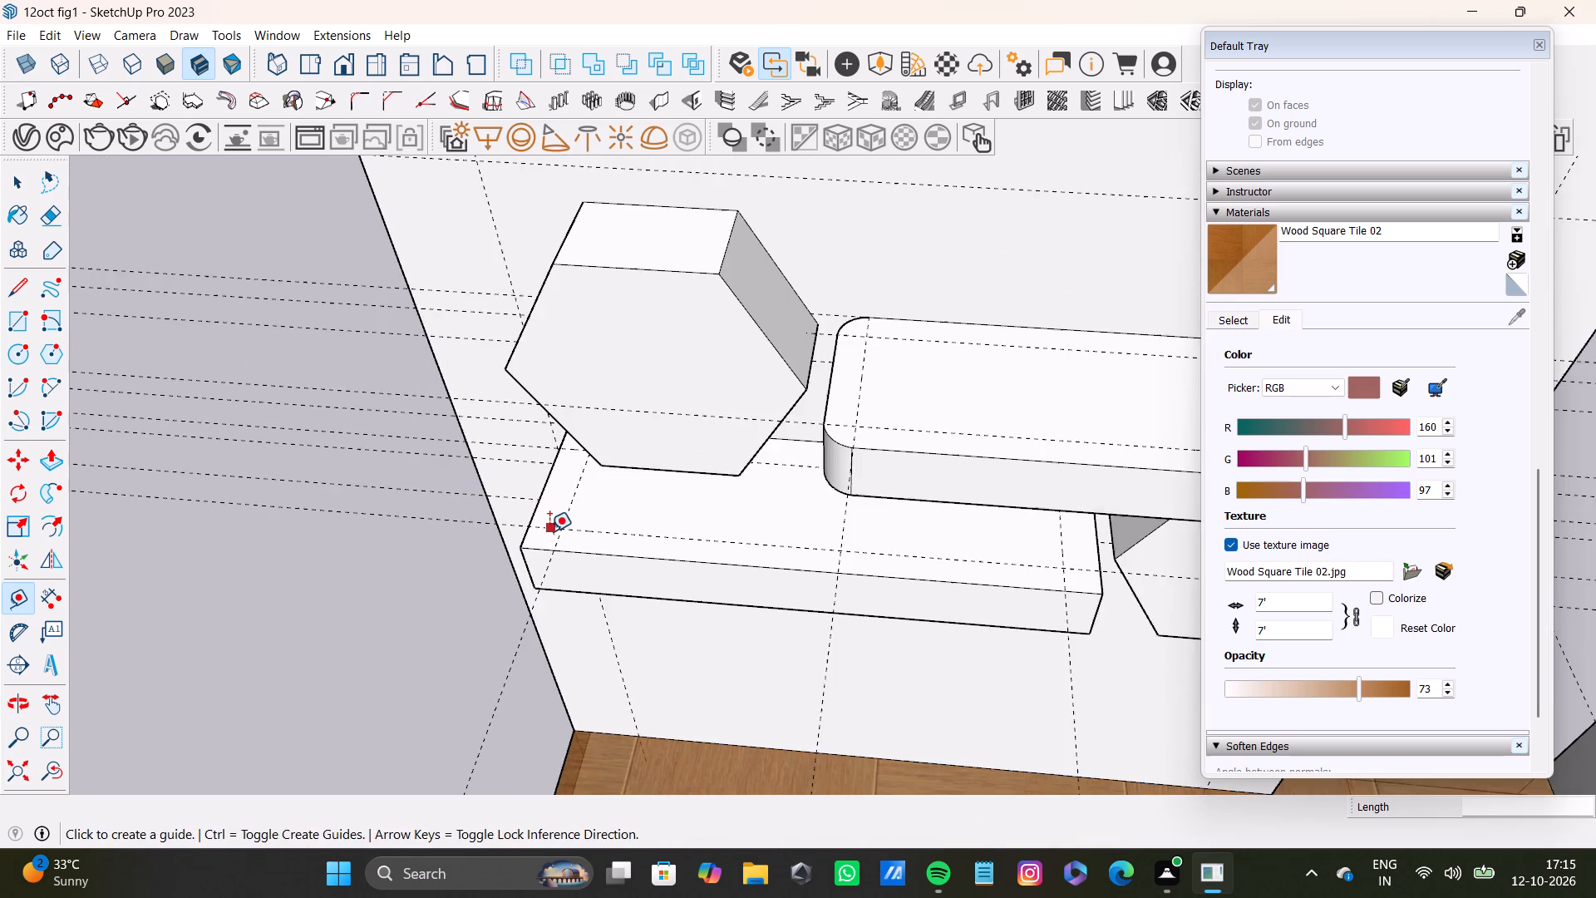
# Draw an arc with about 1 1/4" bulge across the lower shelf's back corner away from the doorway, between the guide ends.
pyautogui.moveTo(549, 531); pyautogui.dragTo(588, 646, button='middle')
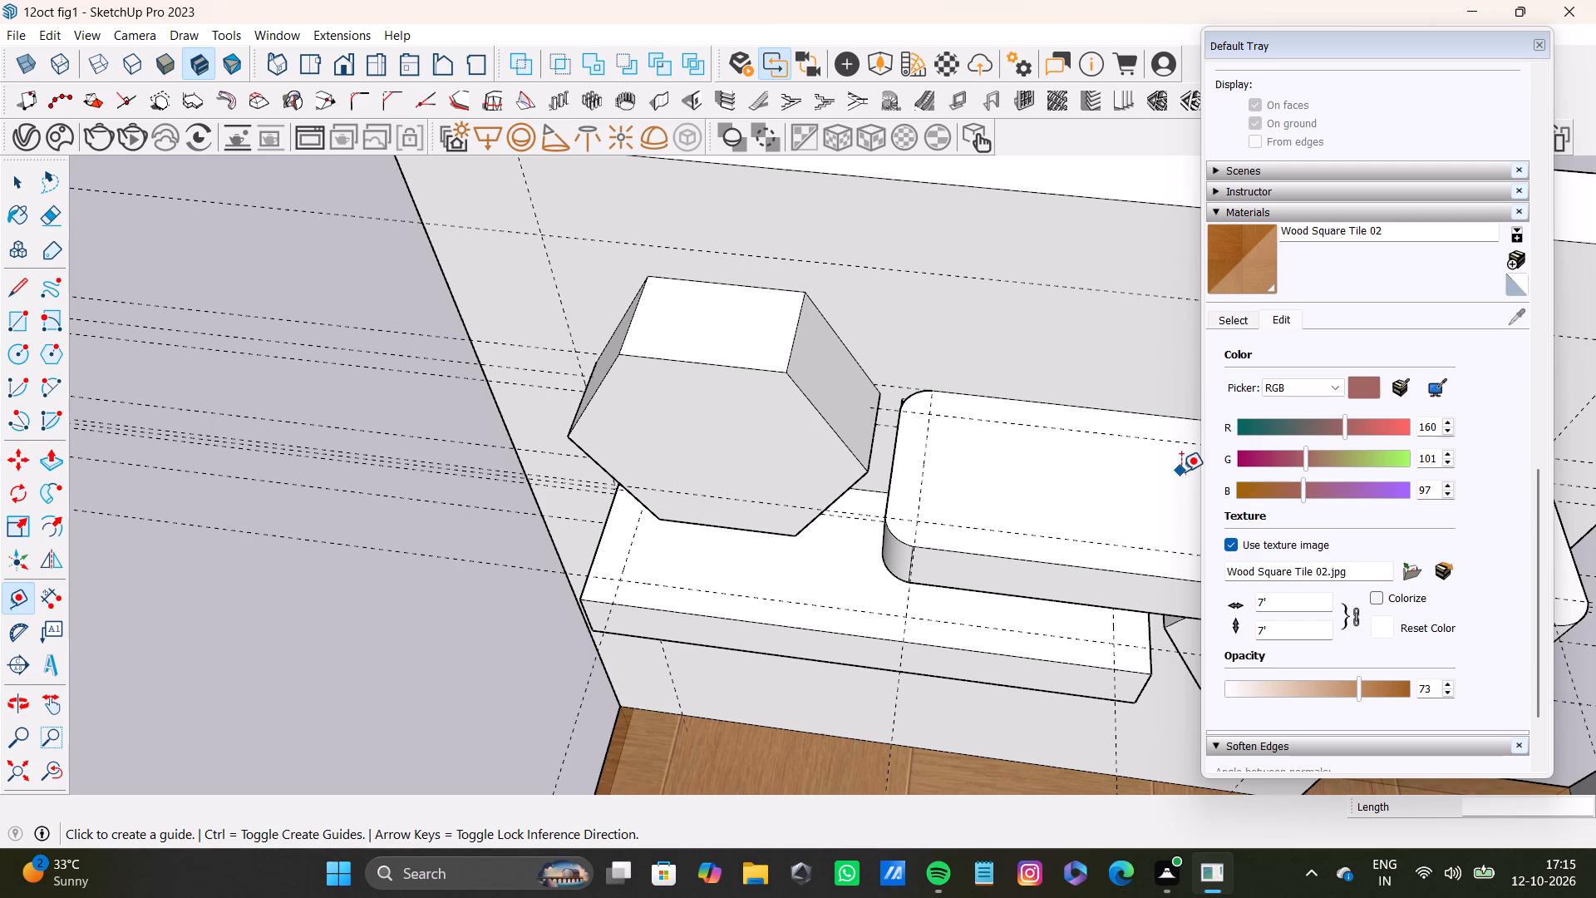
pyautogui.scroll(12, 597, 511)
pyautogui.keyDown('shift'); pyautogui.scroll(1, 625, 600); pyautogui.keyUp('shift')
pyautogui.keyDown('shift'); pyautogui.moveTo(625, 600); pyautogui.dragTo(821, 594, button='middle'); pyautogui.keyUp('shift')
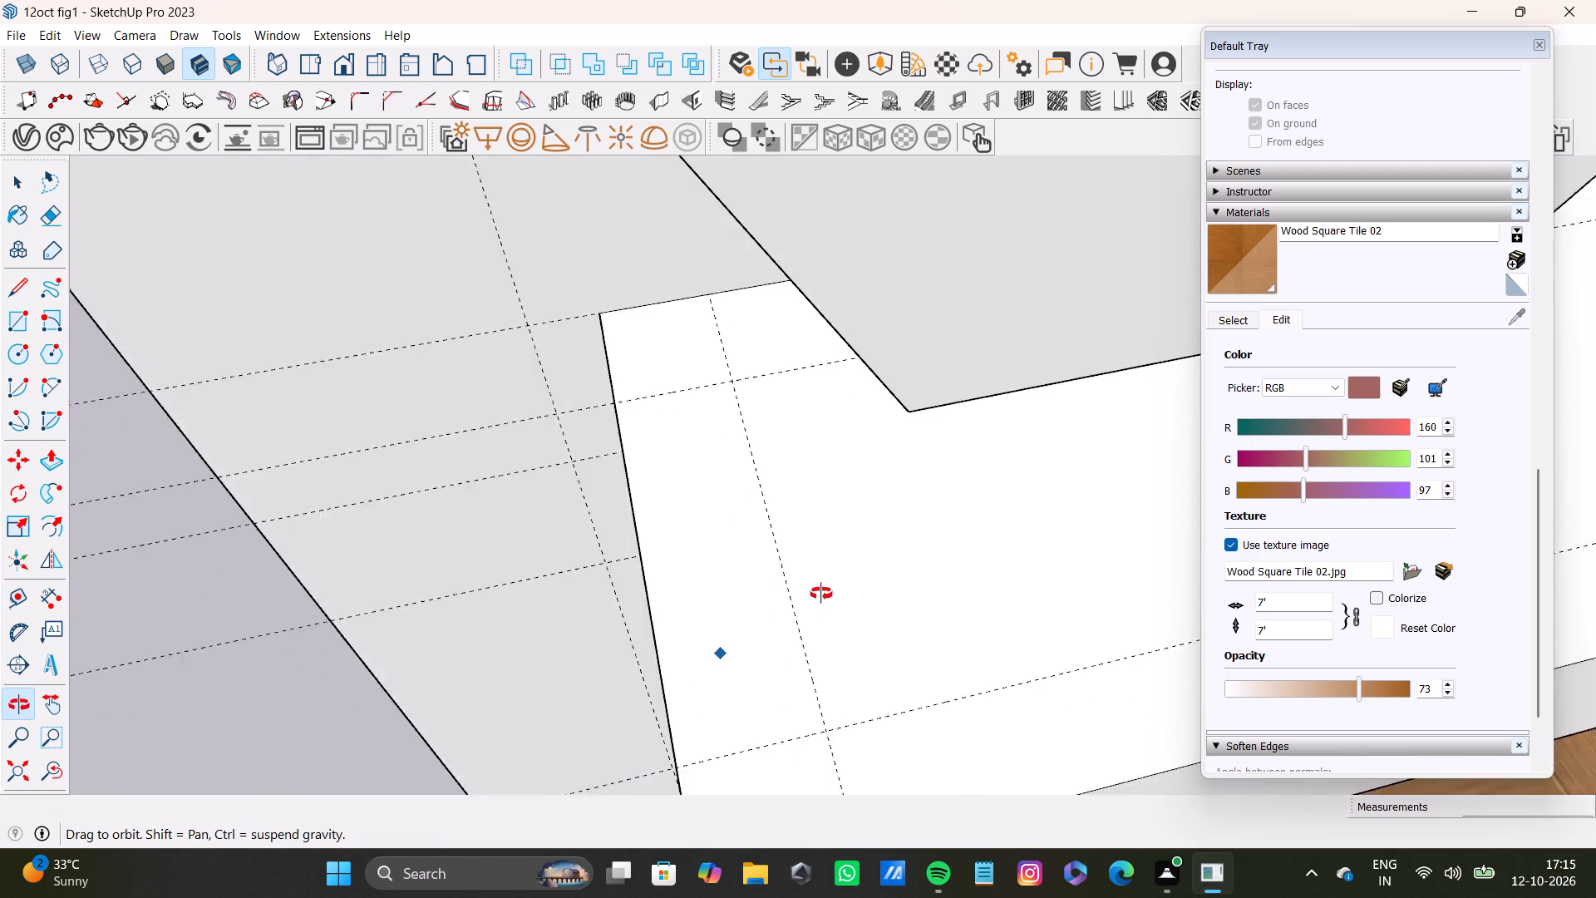
pyautogui.keyDown('shift'); pyautogui.moveTo(821, 594); pyautogui.dragTo(701, 650, button='middle'); pyautogui.keyUp('shift')
pyautogui.scroll(-1, 701, 649)
pyautogui.press('a')
pyautogui.scroll(4, 694, 471)
pyautogui.keyDown('shift'); pyautogui.moveTo(675, 419); pyautogui.dragTo(692, 535, button='middle'); pyautogui.keyUp('shift')
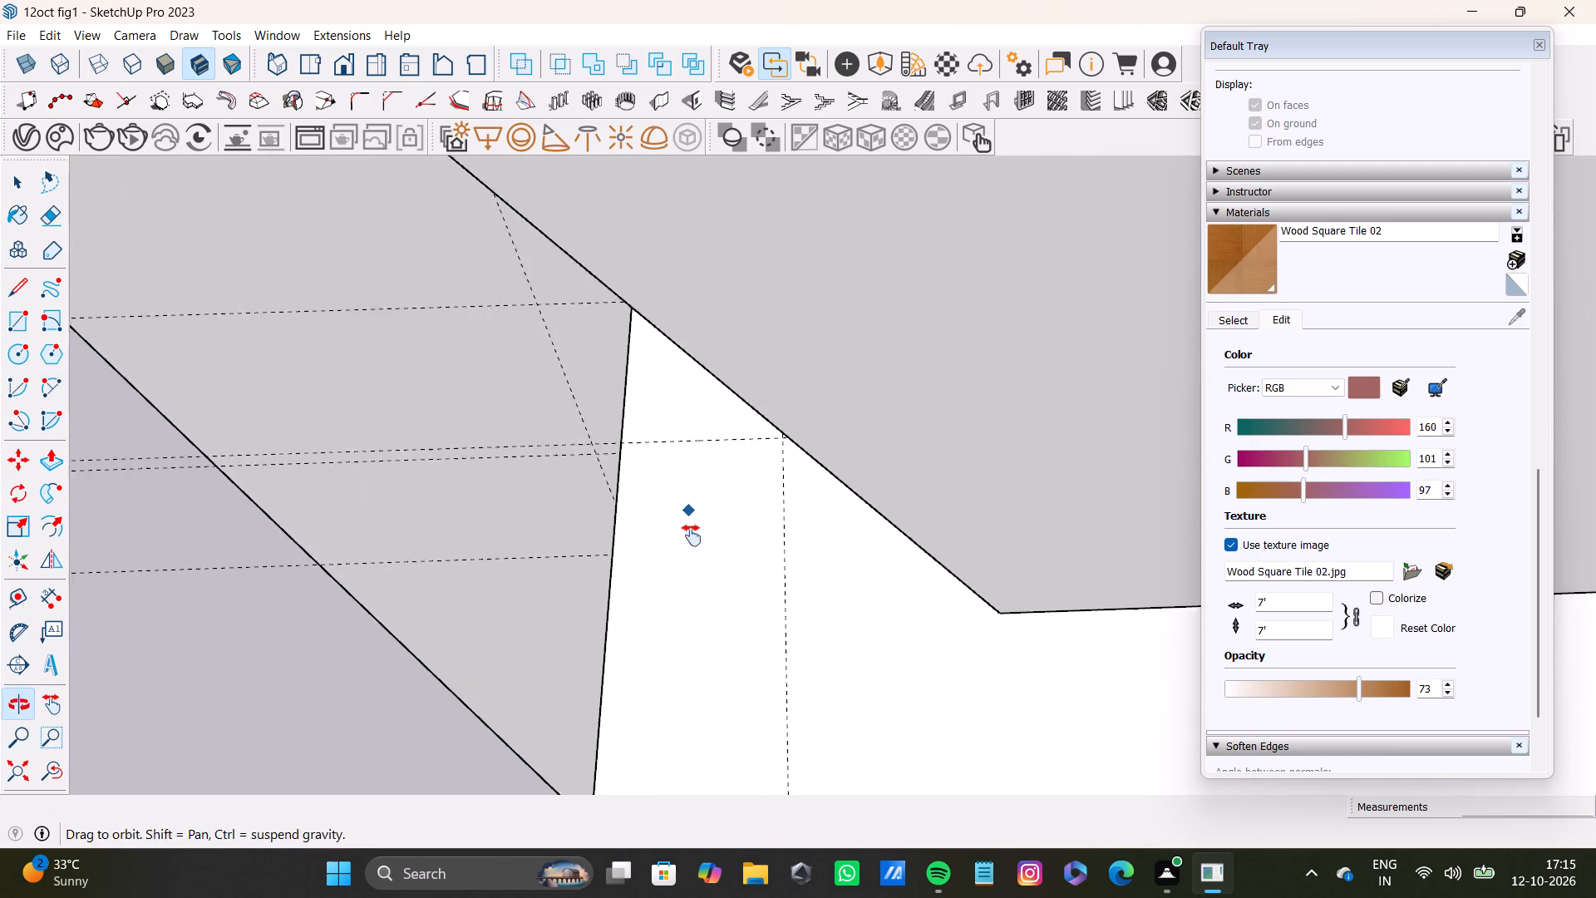
pyautogui.keyDown('shift'); pyautogui.moveTo(692, 535); pyautogui.dragTo(692, 535, button='middle'); pyautogui.keyUp('shift')
pyautogui.scroll(7, 680, 508)
pyautogui.click(588, 442)
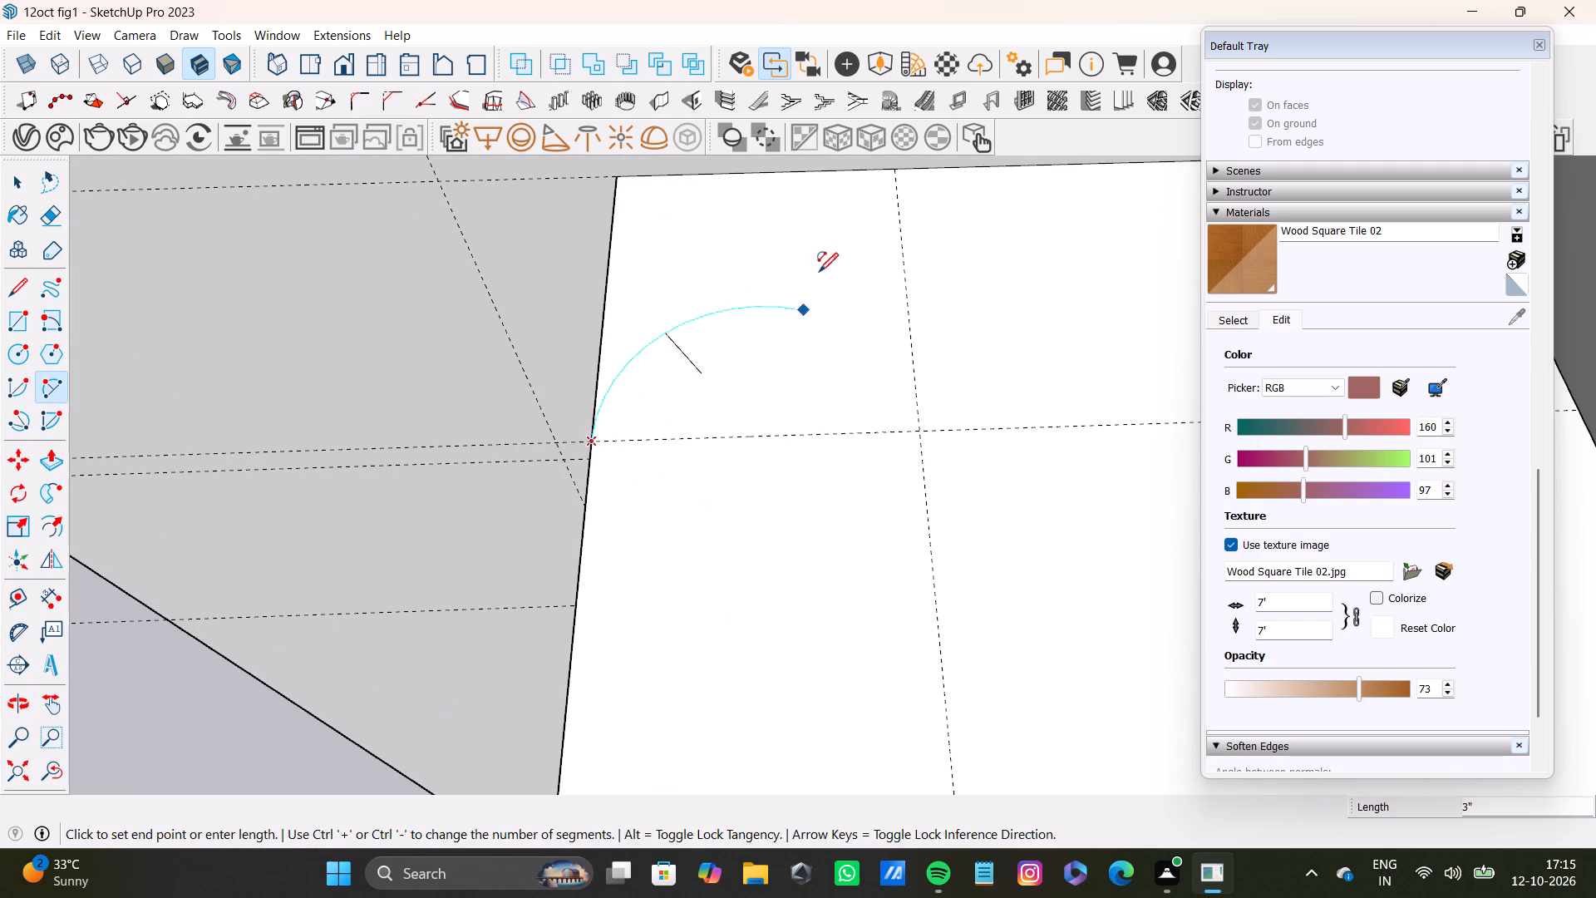
pyautogui.keyDown('shift'); pyautogui.moveTo(819, 272); pyautogui.dragTo(791, 415, button='middle'); pyautogui.keyUp('shift')
pyautogui.click(866, 303)
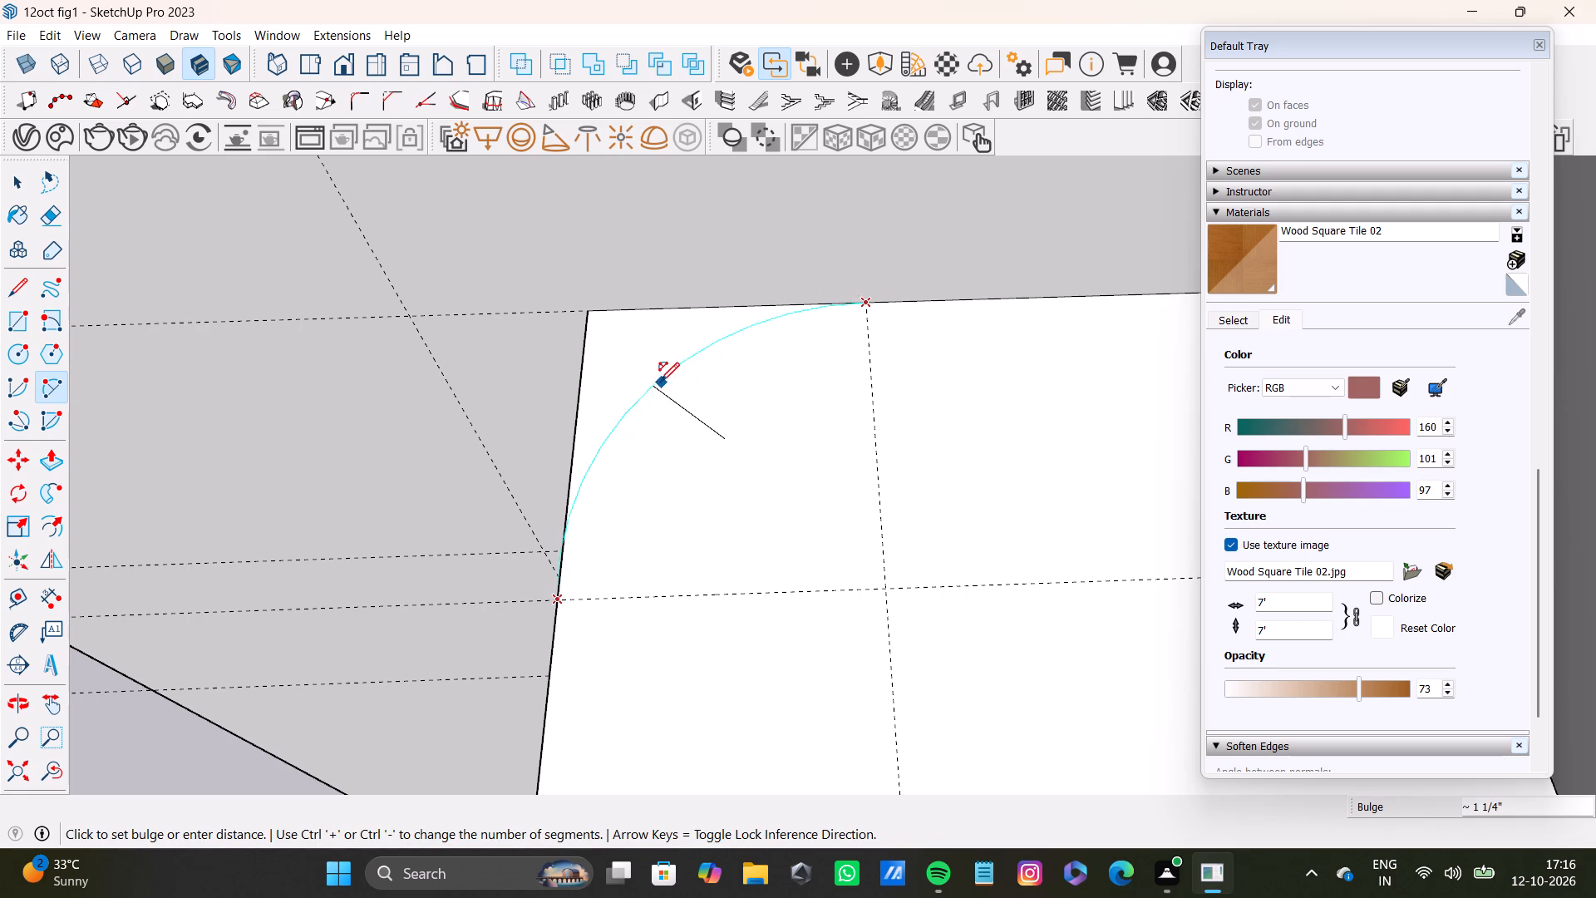
pyautogui.click(675, 388)
# Draw an arc with about 7/8" bulge across the lower shelf's front corner away from the doorway, between the guide ends.
pyautogui.scroll(-14, 675, 398)
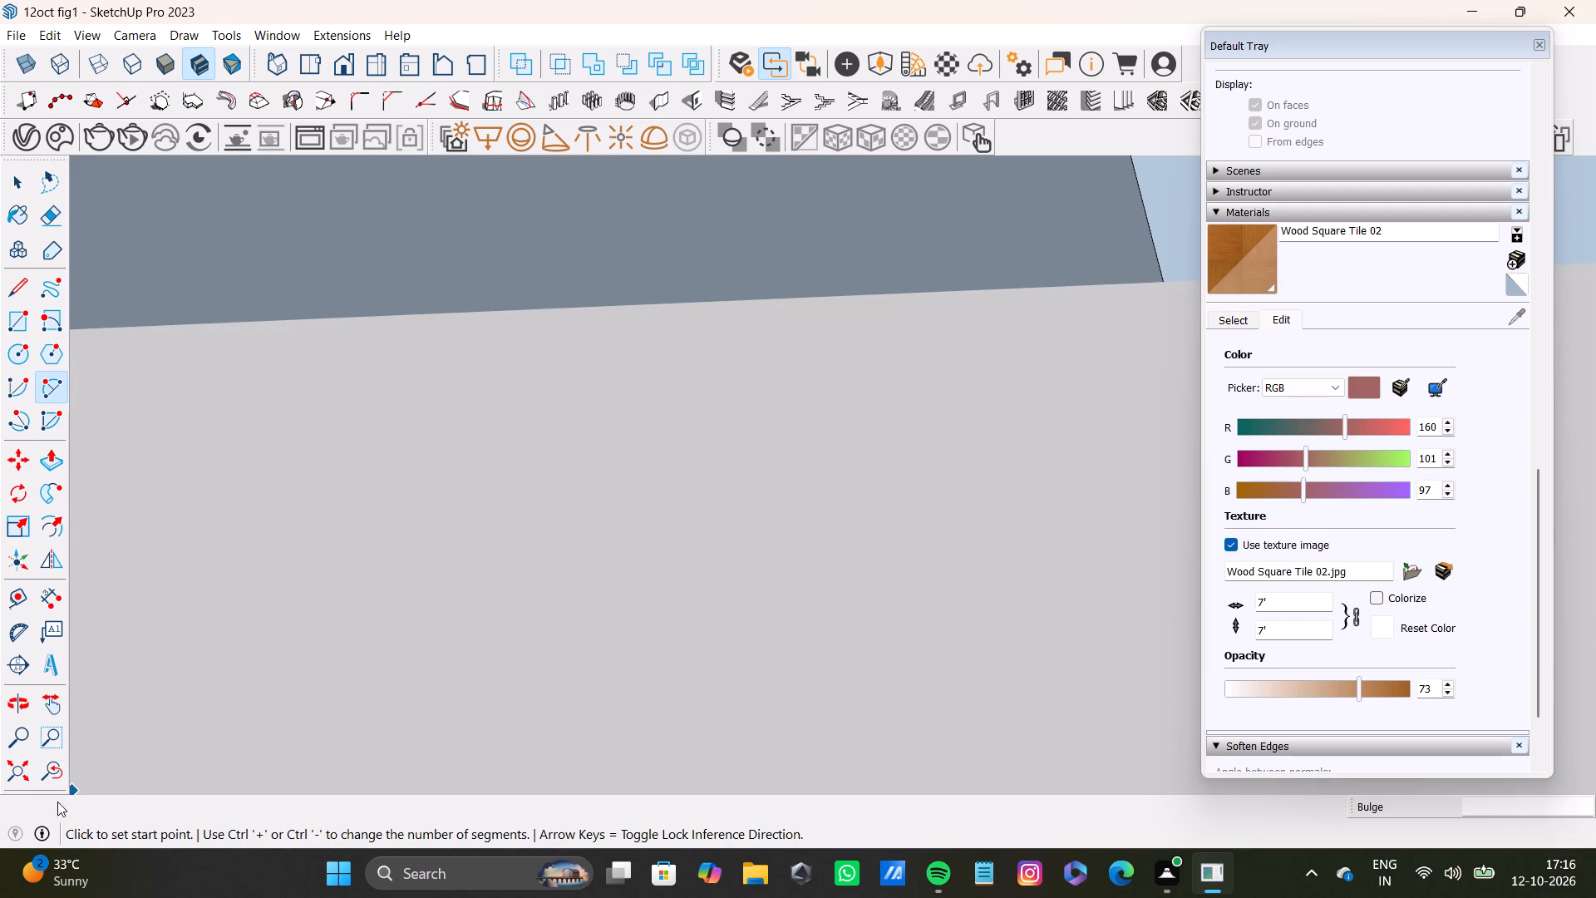
pyautogui.click(55, 781)
pyautogui.click(12, 765)
pyautogui.scroll(9, 794, 462)
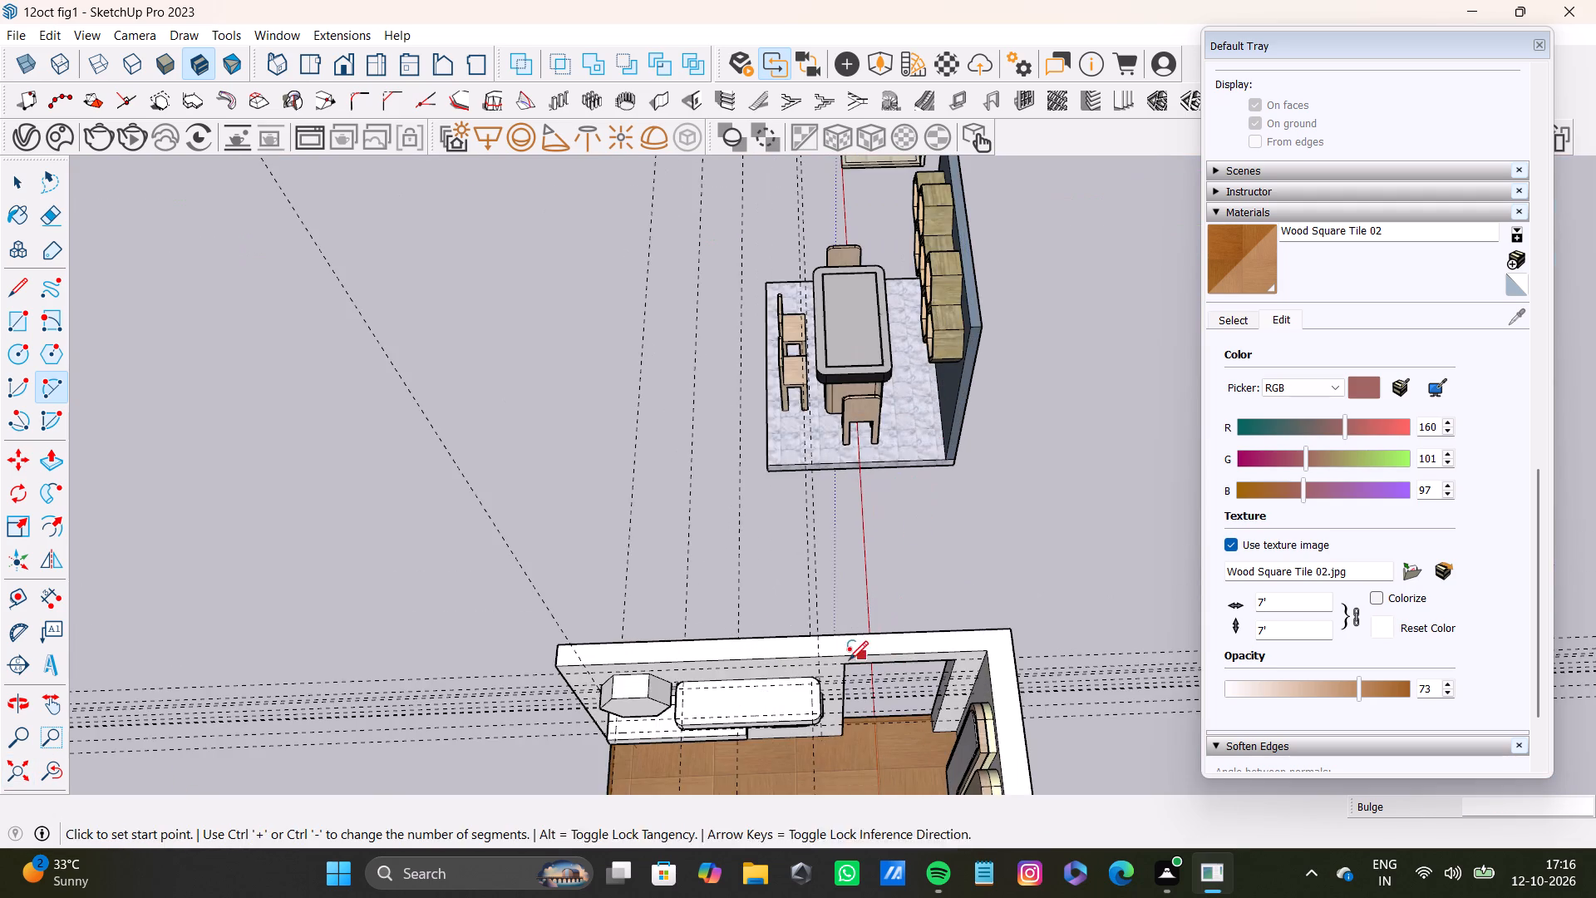
pyautogui.scroll(14, 578, 768)
pyautogui.moveTo(613, 739); pyautogui.dragTo(608, 650, button='middle')
pyautogui.scroll(7, 591, 640)
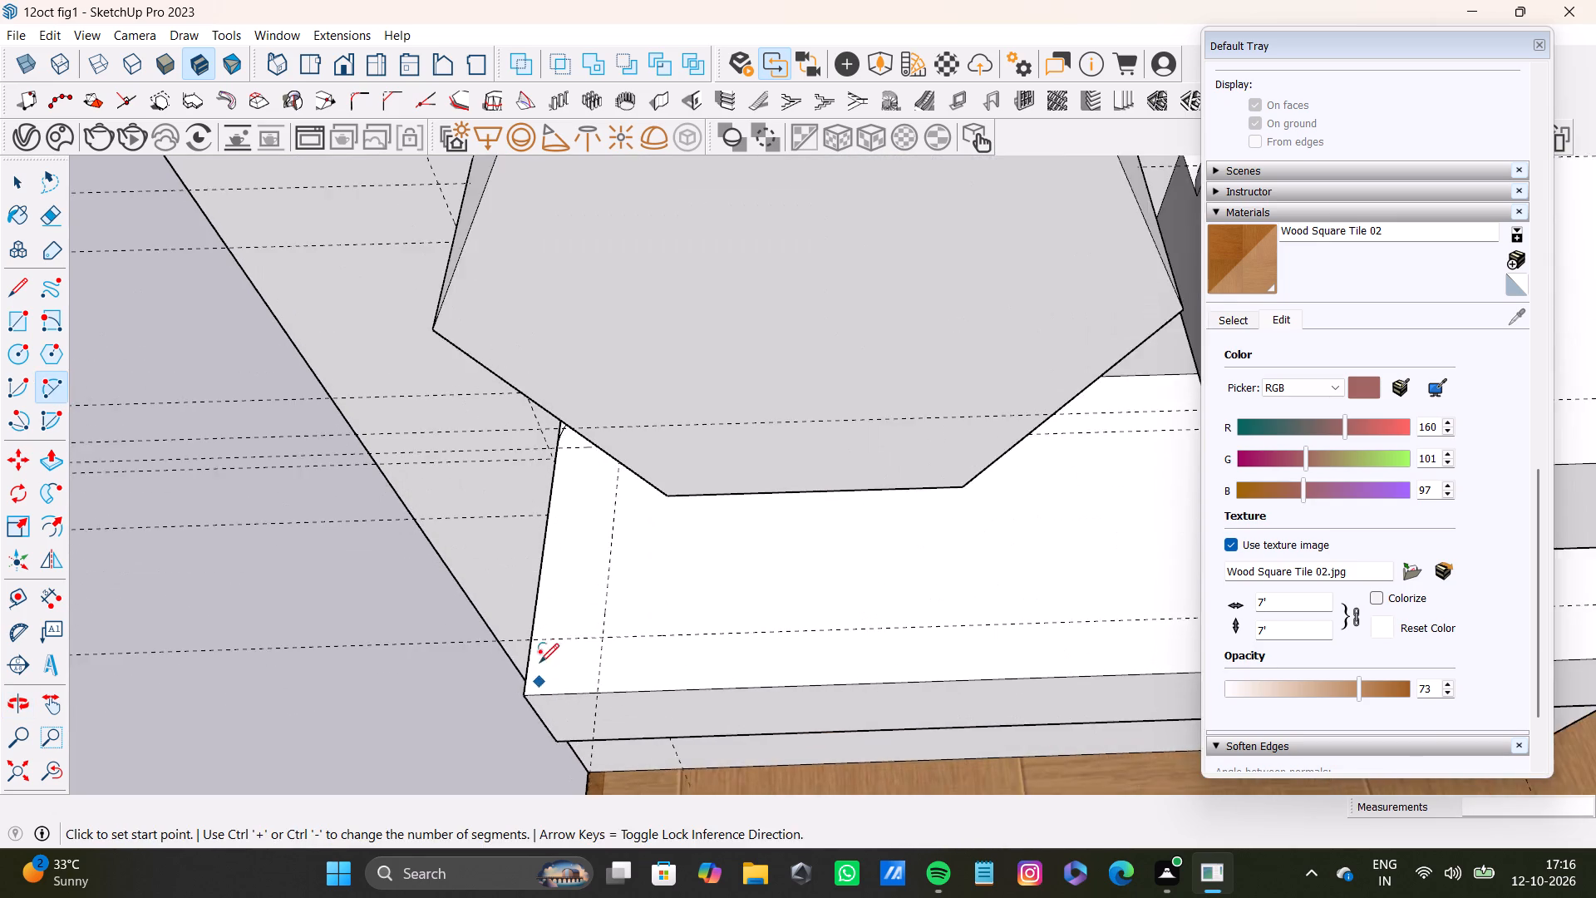
pyautogui.scroll(7, 539, 663)
pyautogui.click(524, 646)
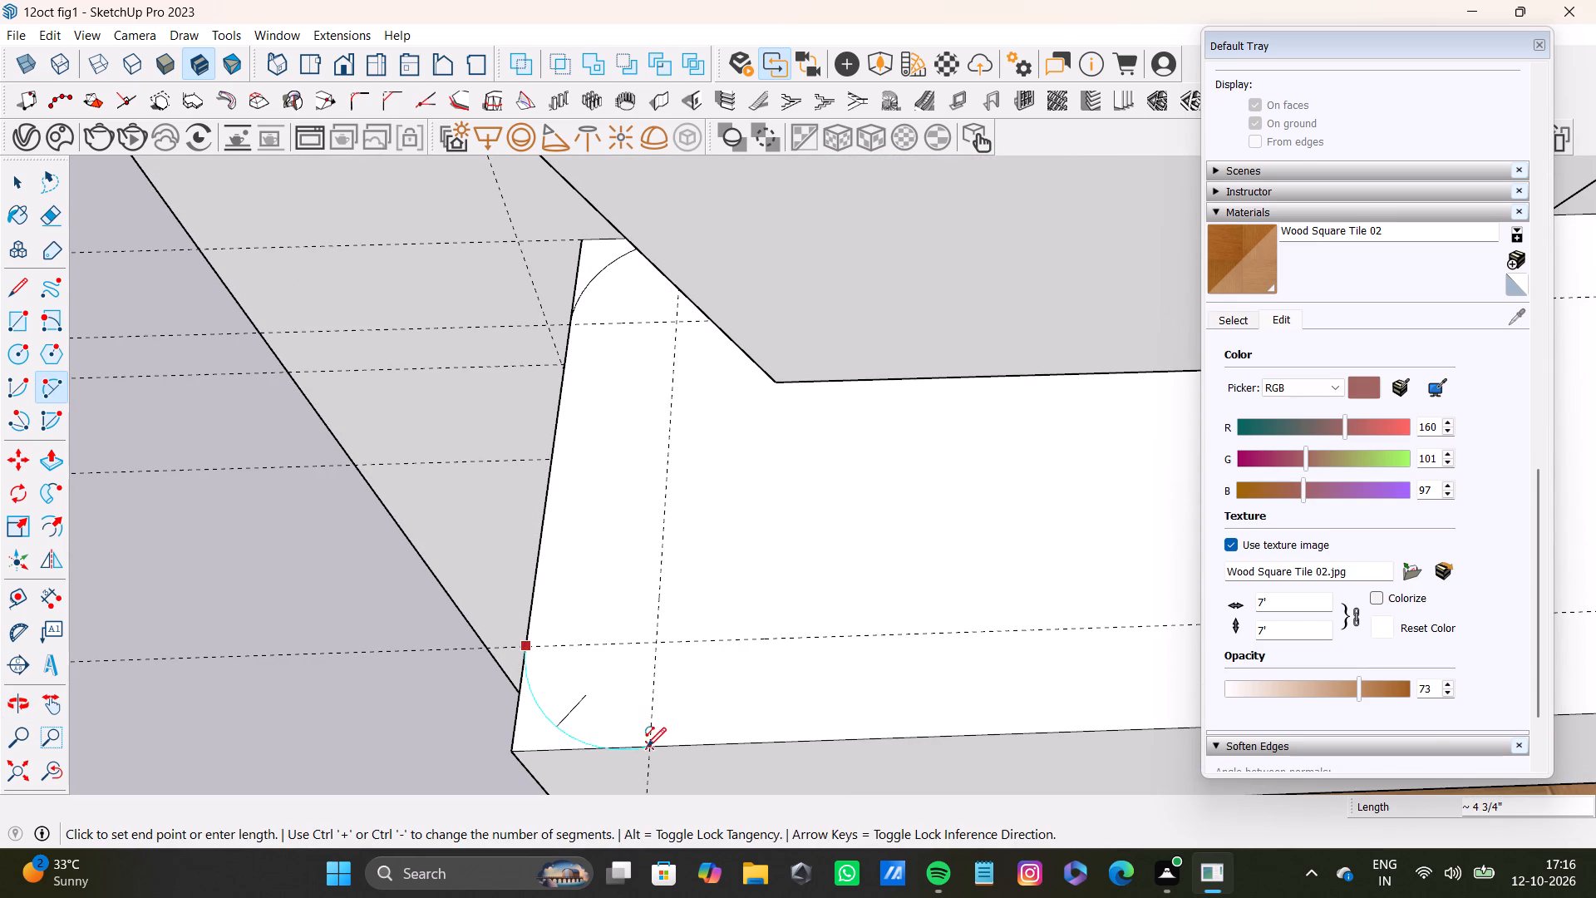
pyautogui.click(648, 748)
pyautogui.click(560, 714)
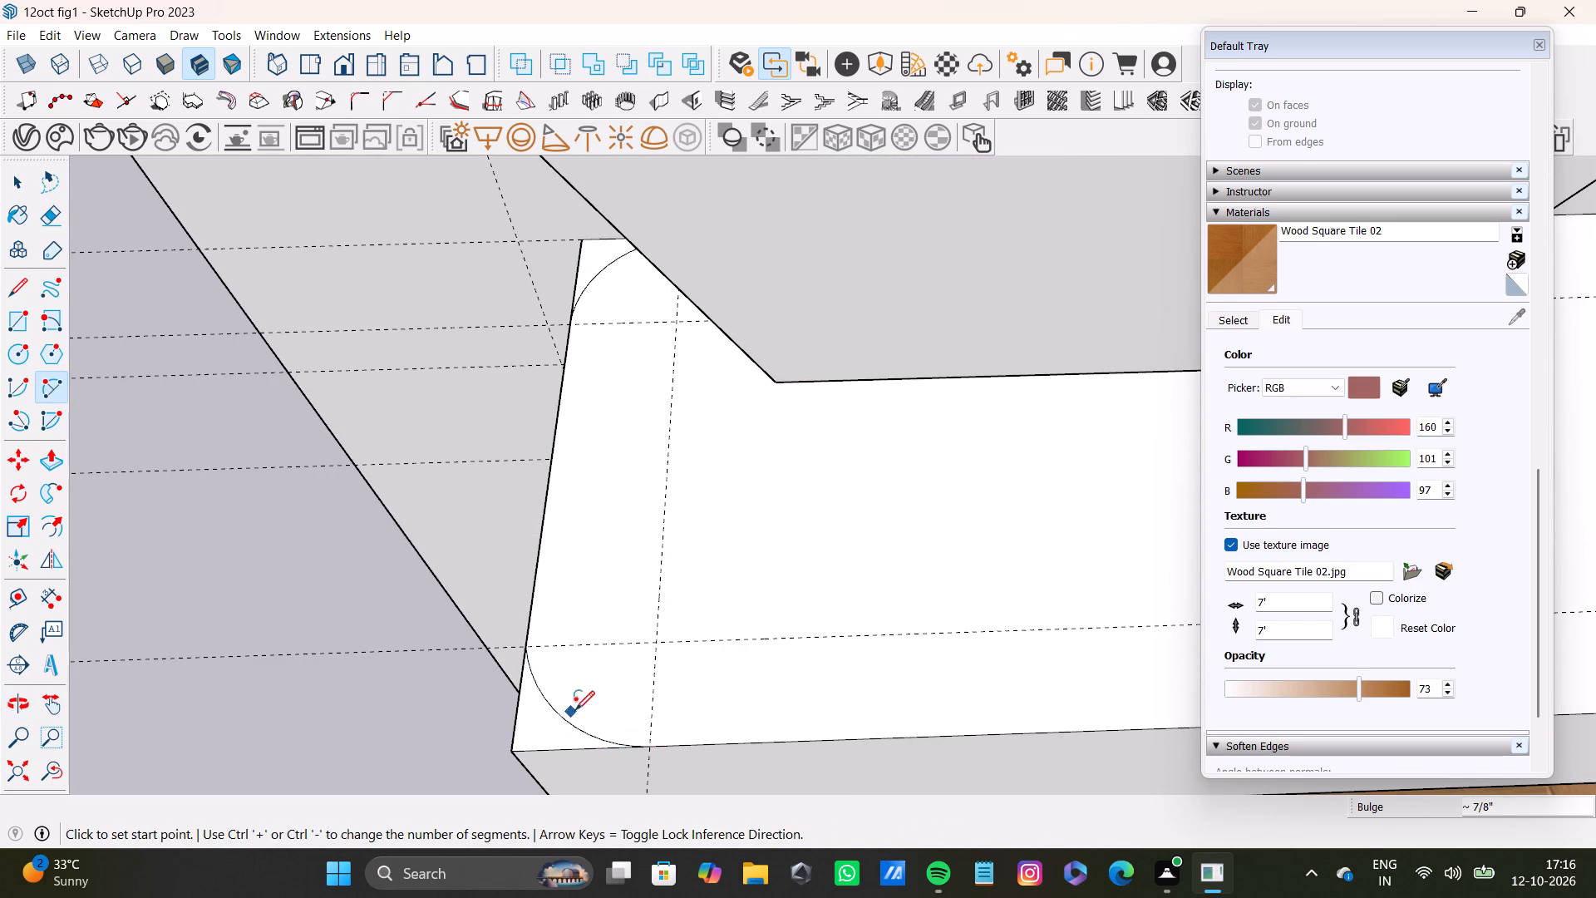
# Draw an arc with about 15/16" bulge across the lower shelf's front corner at the doorway end, between the guide ends.
pyautogui.scroll(-9, 575, 710)
pyautogui.keyDown('shift'); pyautogui.moveTo(879, 742); pyautogui.dragTo(471, 707, button='middle'); pyautogui.keyUp('shift')
pyautogui.scroll(4, 971, 668)
pyautogui.keyDown('shift'); pyautogui.moveTo(1105, 662); pyautogui.dragTo(775, 649, button='middle'); pyautogui.keyUp('shift')
pyautogui.scroll(3, 779, 649)
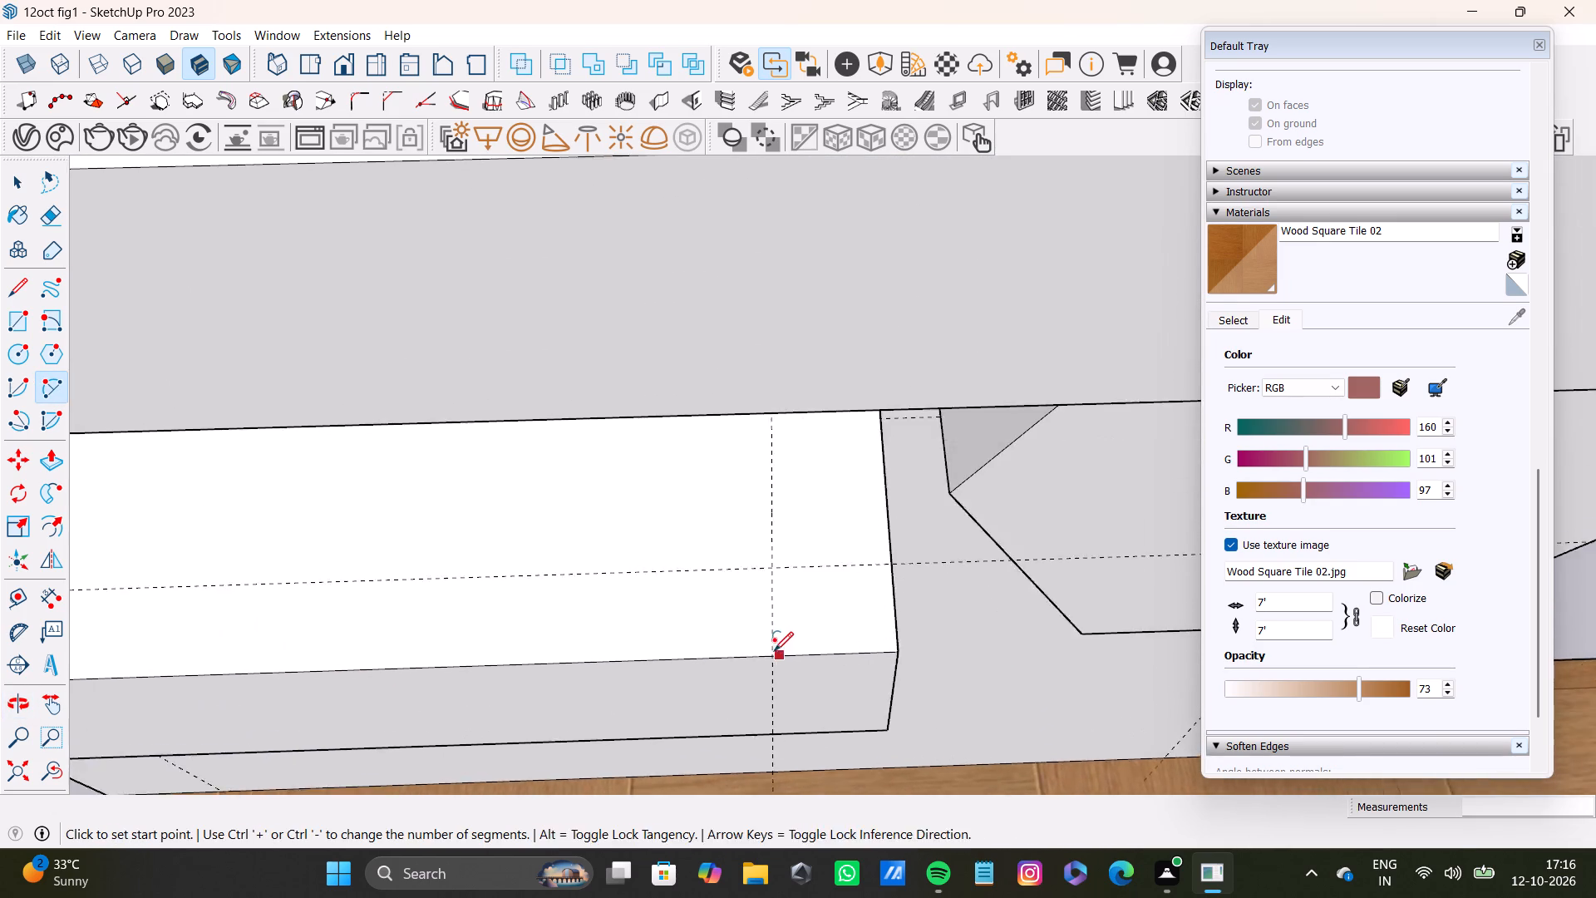
pyautogui.scroll(3, 774, 651)
pyautogui.moveTo(774, 658); pyautogui.dragTo(776, 650)
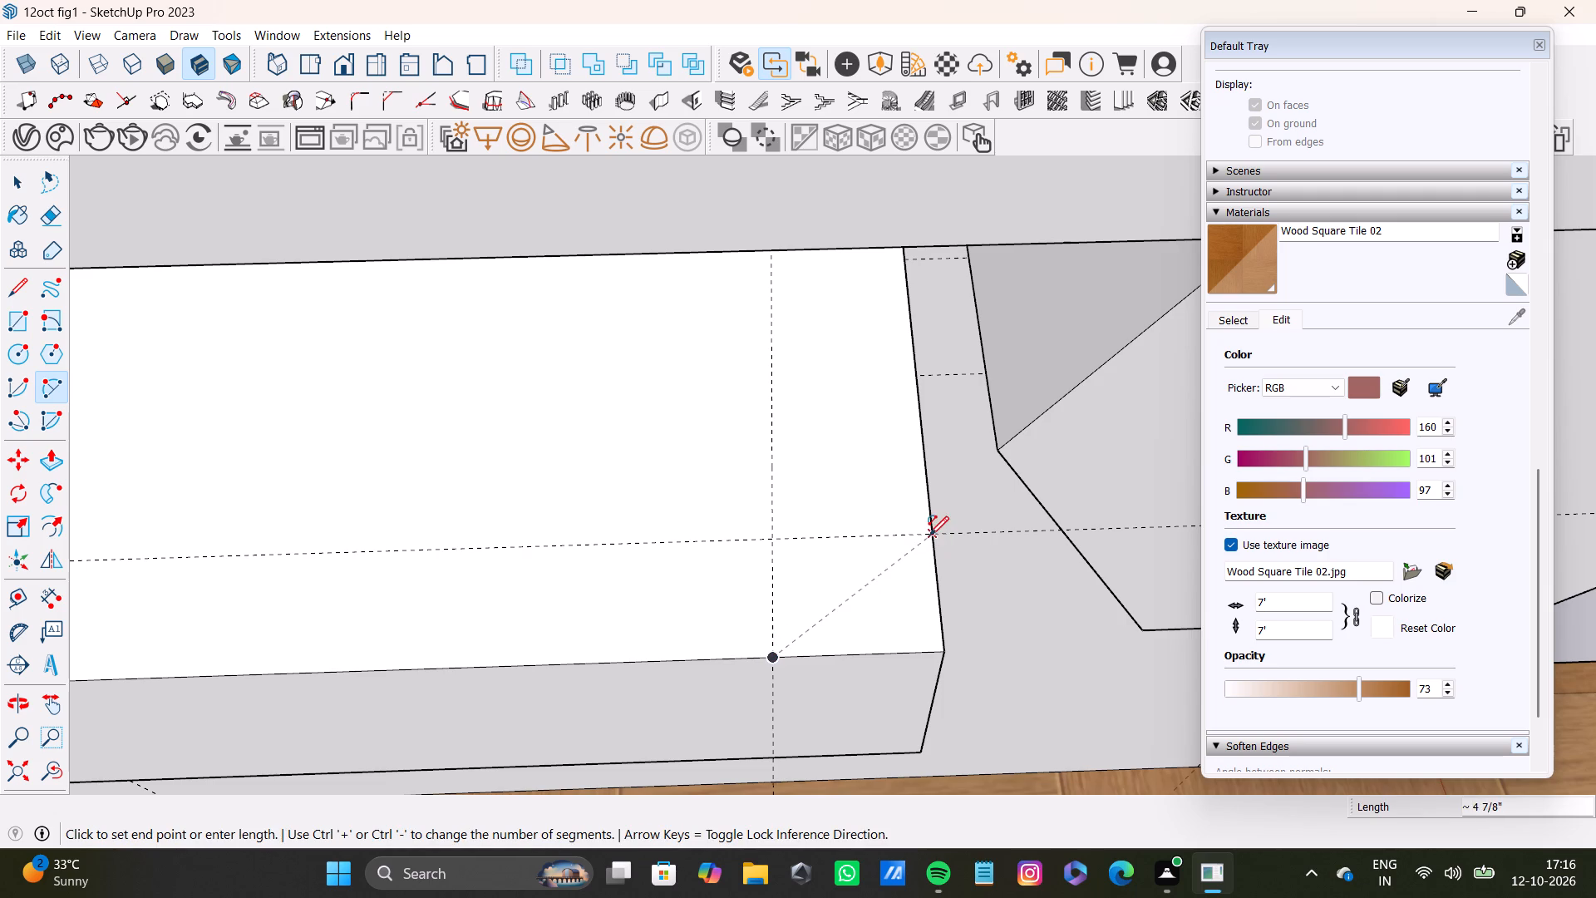
pyautogui.click(933, 533)
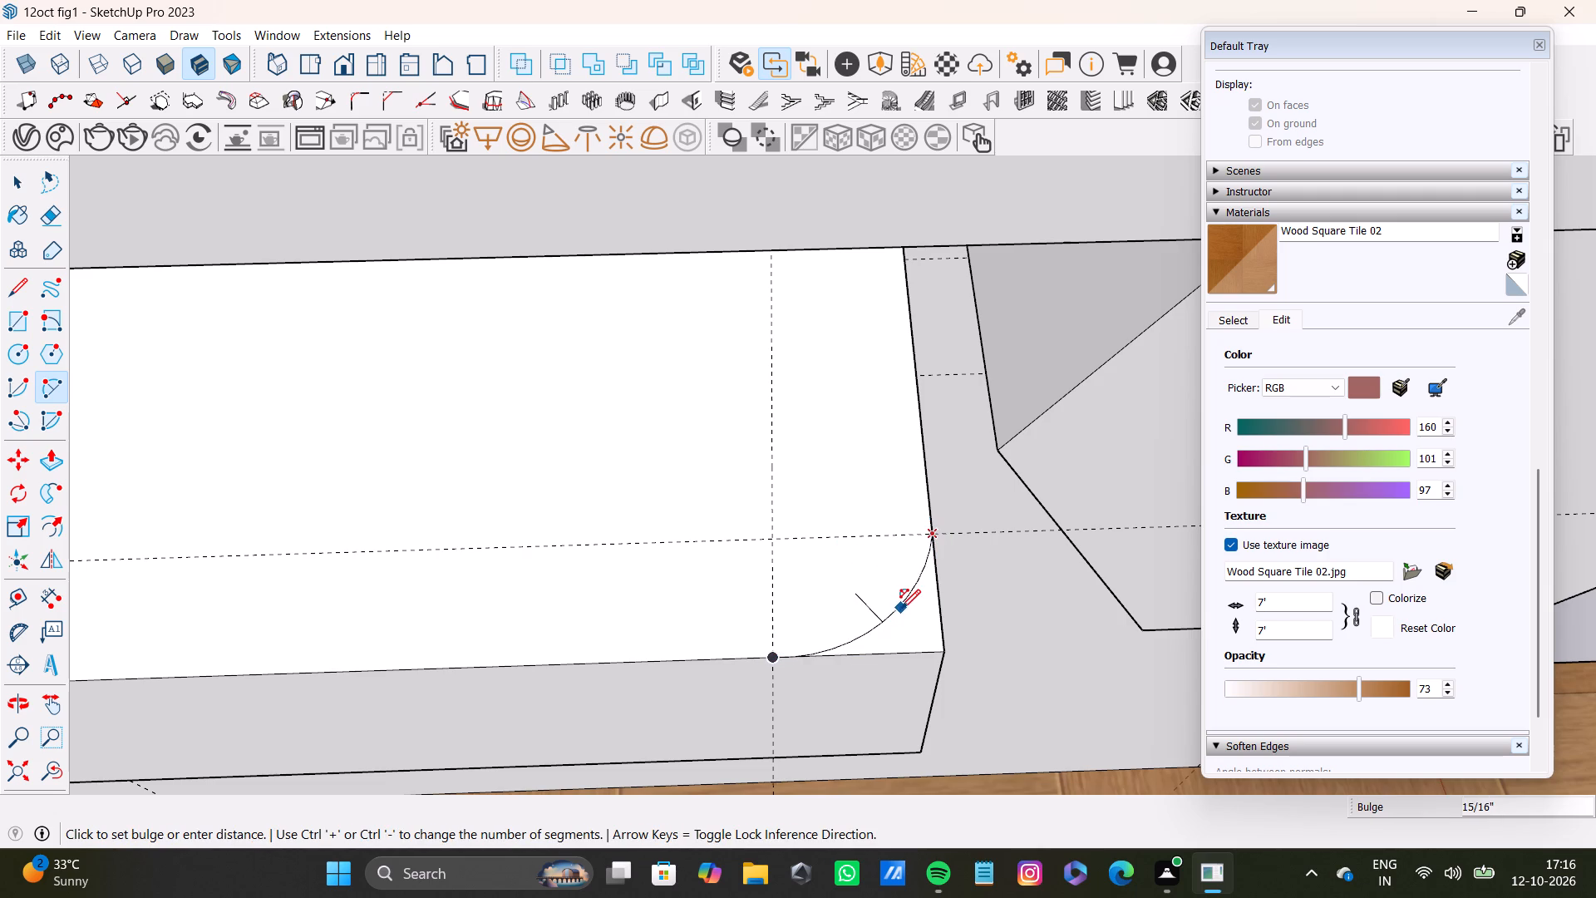
pyautogui.click(901, 605)
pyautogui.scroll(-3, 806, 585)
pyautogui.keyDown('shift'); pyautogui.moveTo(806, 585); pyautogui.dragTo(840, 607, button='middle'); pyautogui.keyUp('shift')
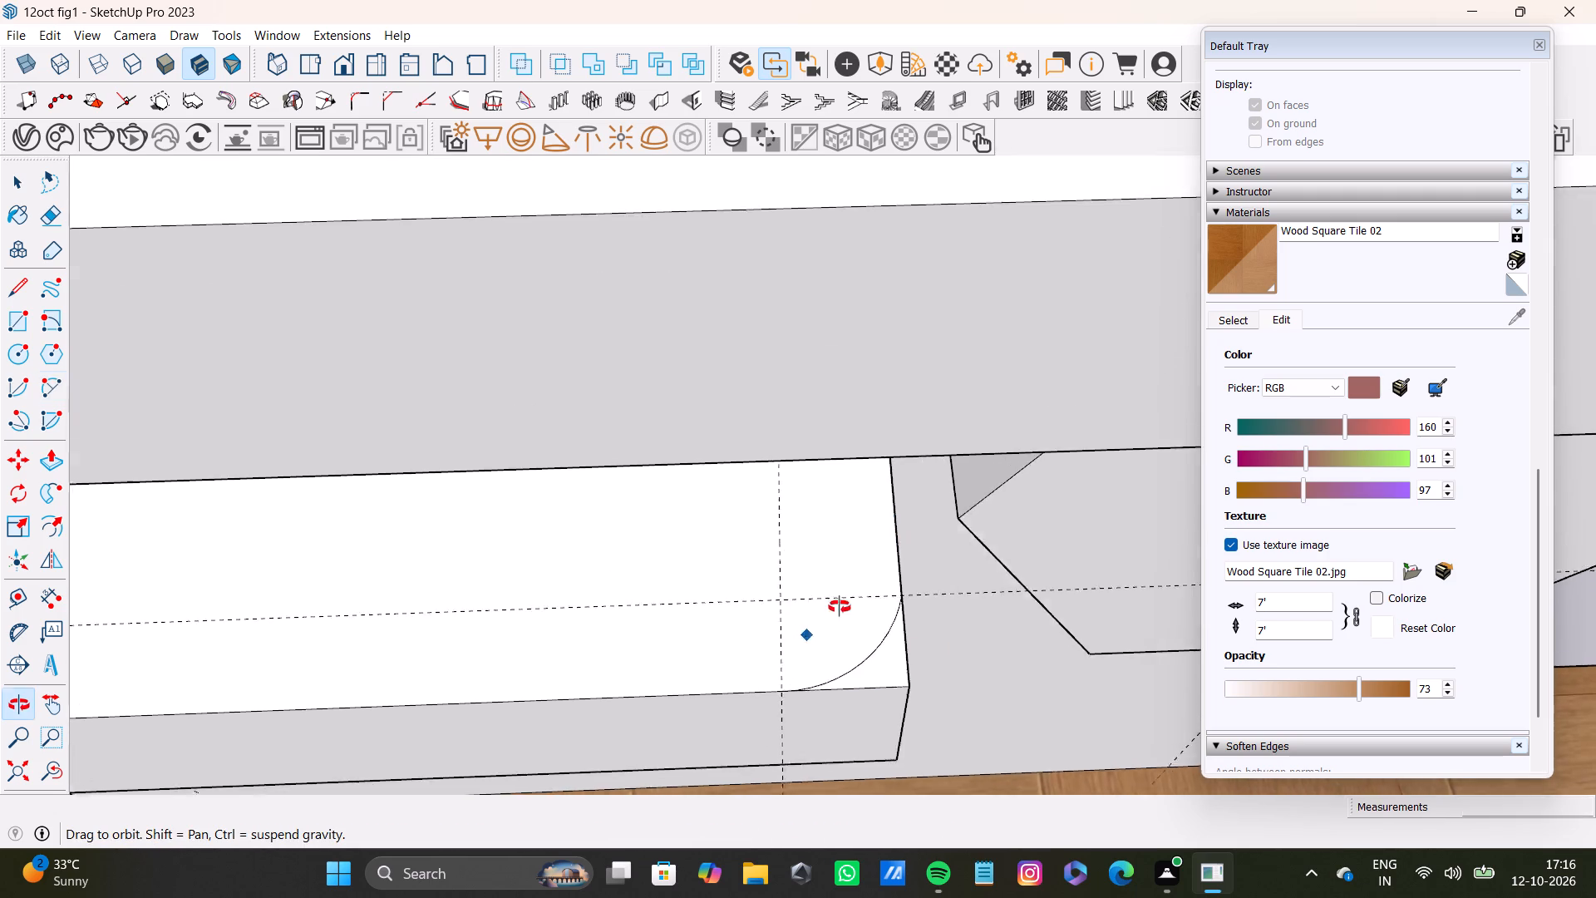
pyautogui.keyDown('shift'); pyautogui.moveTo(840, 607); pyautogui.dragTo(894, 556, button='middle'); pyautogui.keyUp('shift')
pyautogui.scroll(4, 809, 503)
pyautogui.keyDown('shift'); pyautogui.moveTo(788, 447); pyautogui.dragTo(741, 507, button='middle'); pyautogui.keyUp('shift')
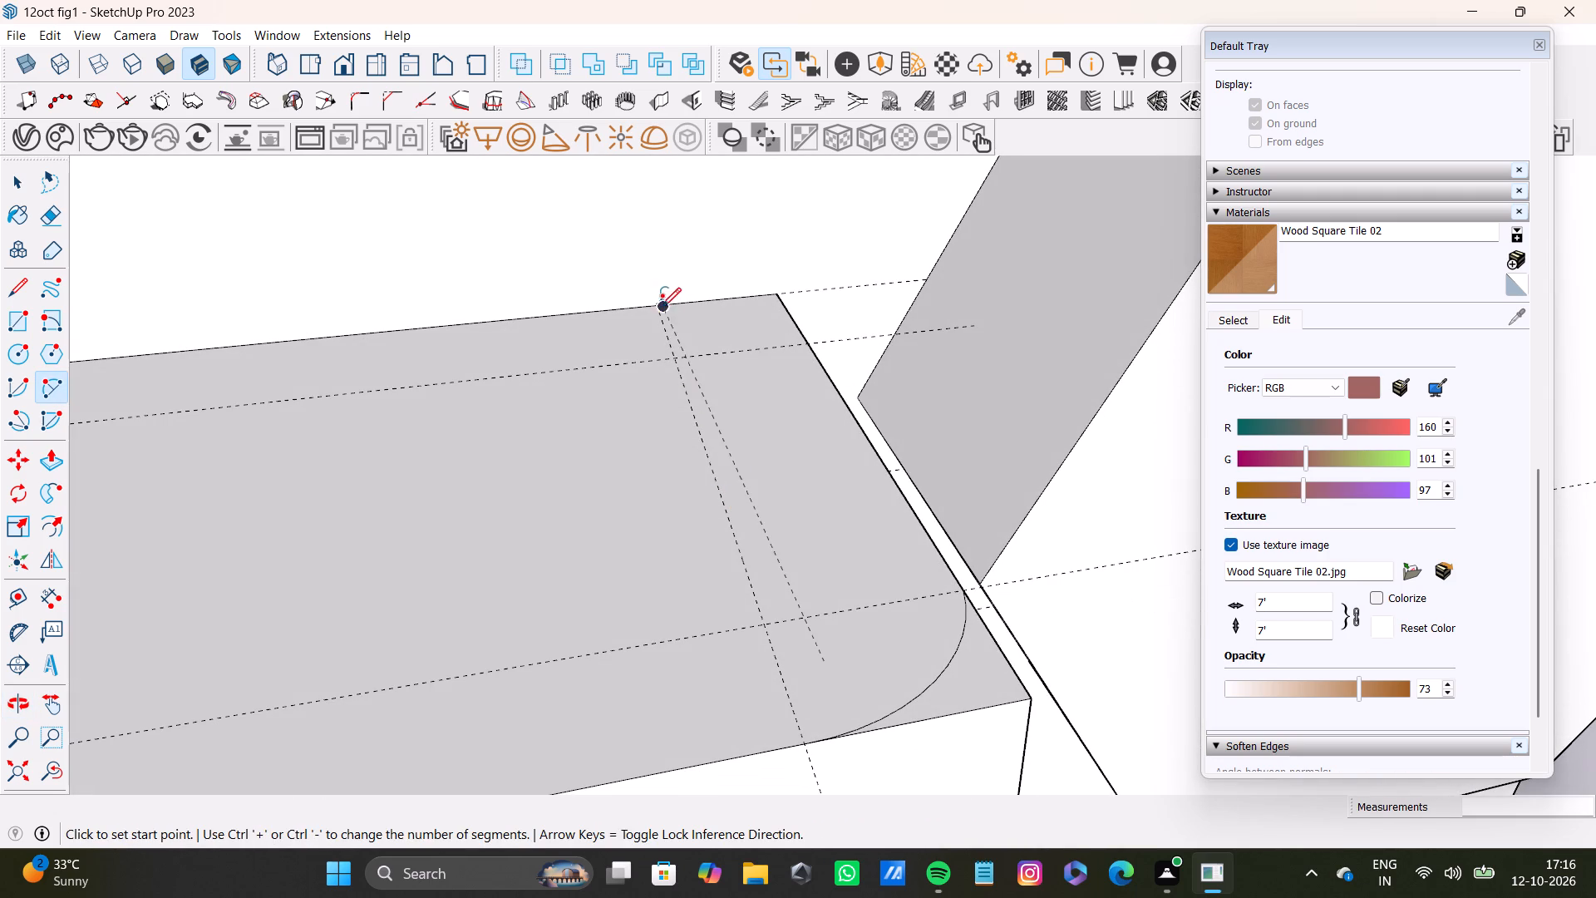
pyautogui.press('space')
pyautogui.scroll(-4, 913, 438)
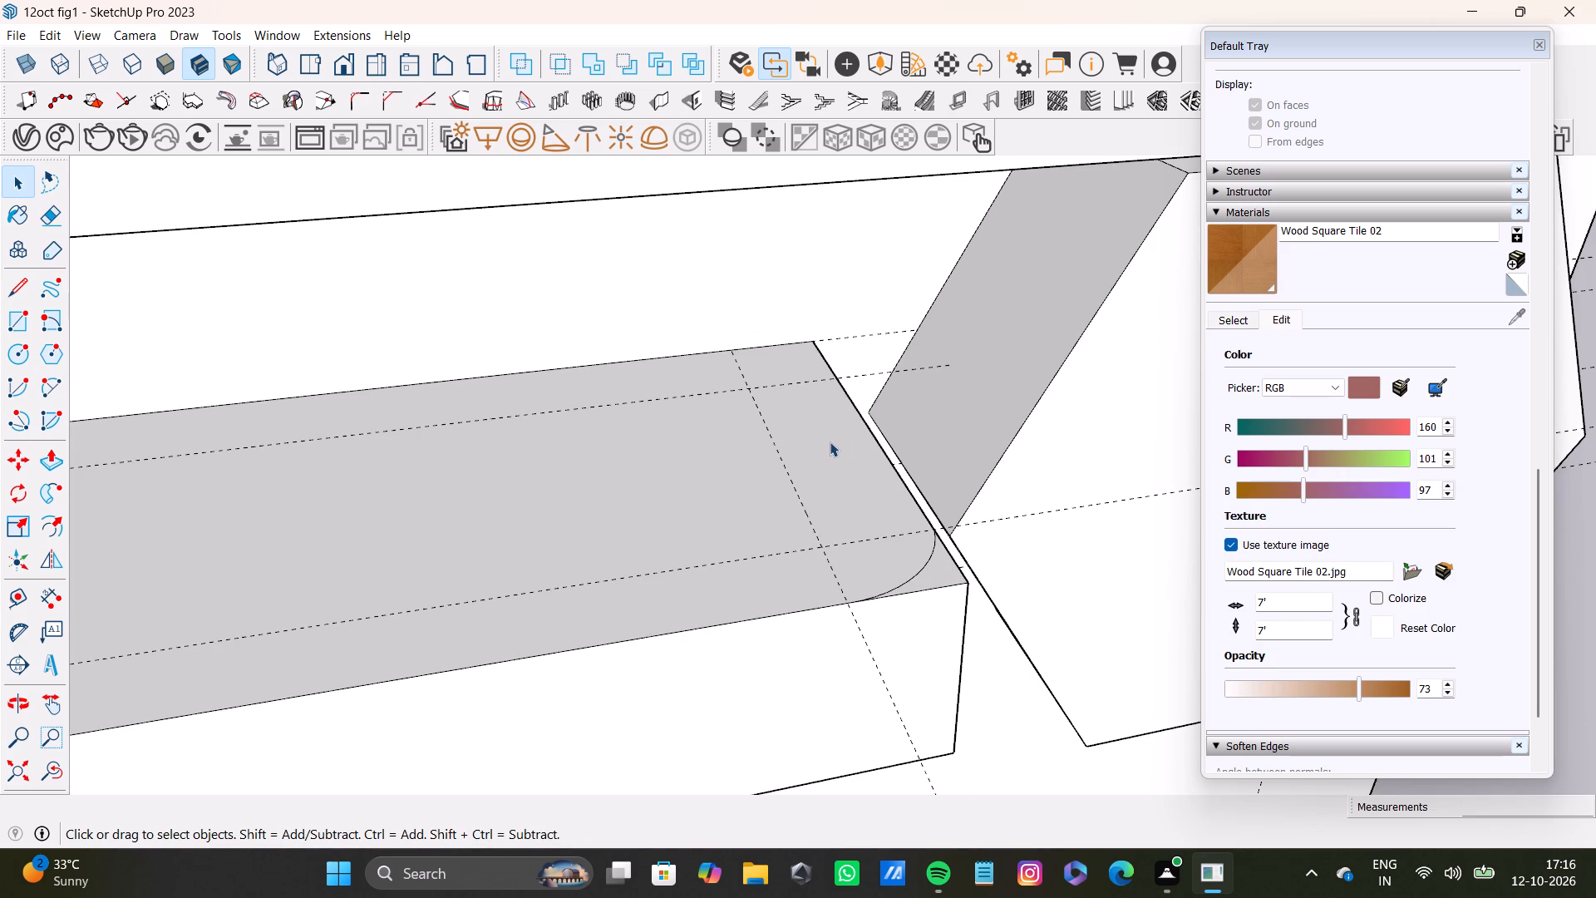
# Draw an arc across the lower shelf's back corner at the doorway end, between the guide ends.
pyautogui.press('a')
pyautogui.scroll(4, 802, 417)
pyautogui.moveTo(807, 398); pyautogui.dragTo(793, 442, button='middle')
pyautogui.scroll(1, 702, 280)
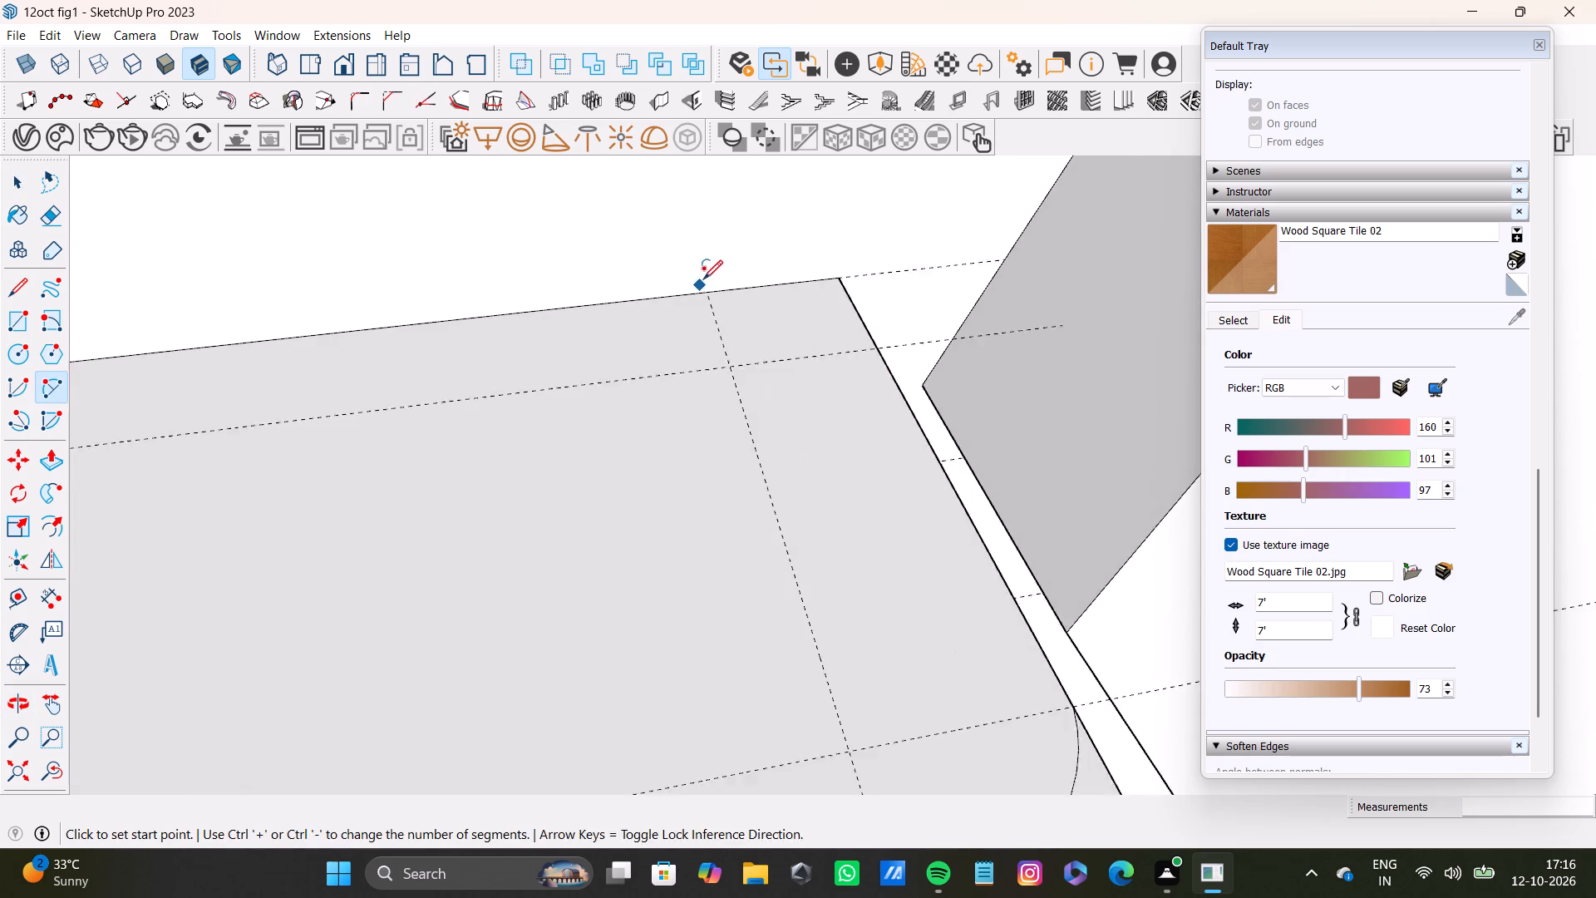
pyautogui.scroll(3, 703, 279)
pyautogui.click(708, 291)
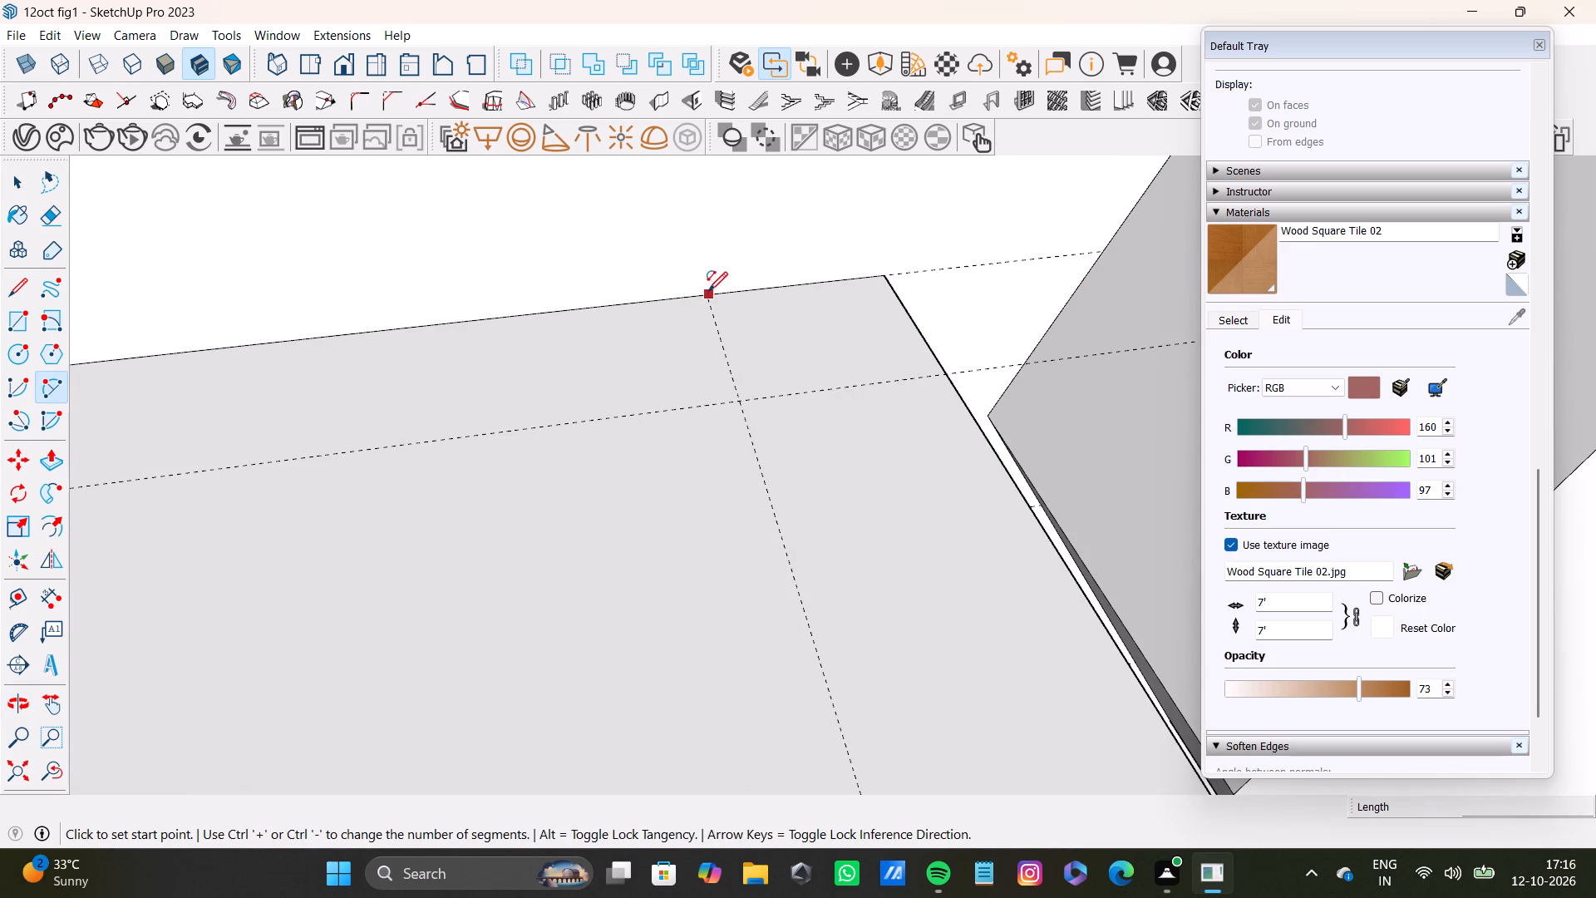
pyautogui.click(942, 373)
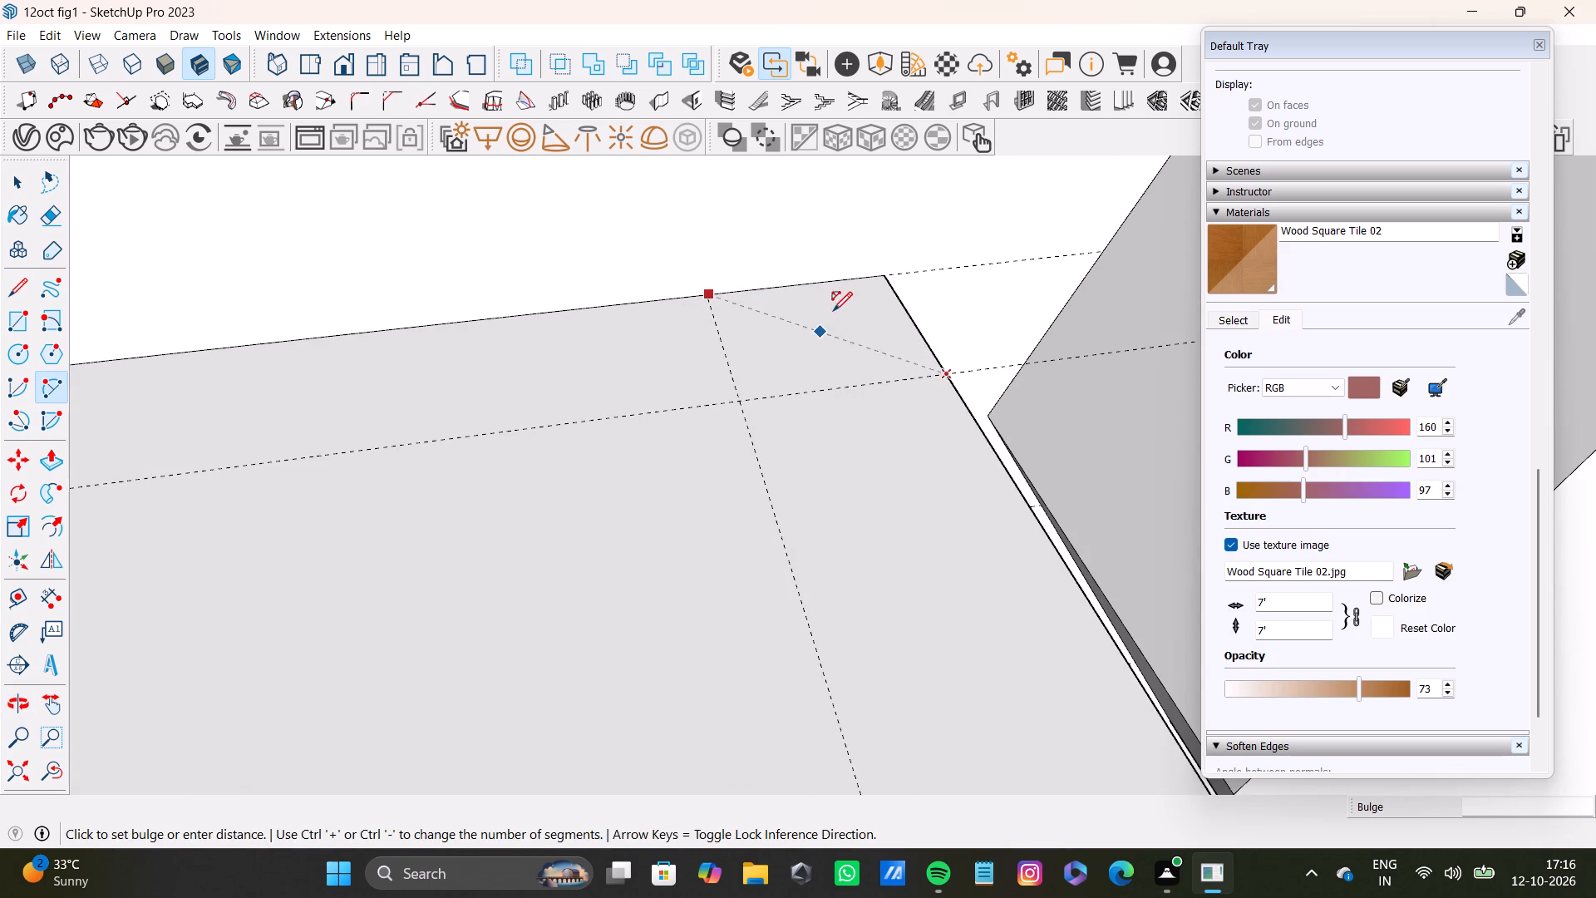
pyautogui.click(860, 314)
pyautogui.scroll(-6, 839, 329)
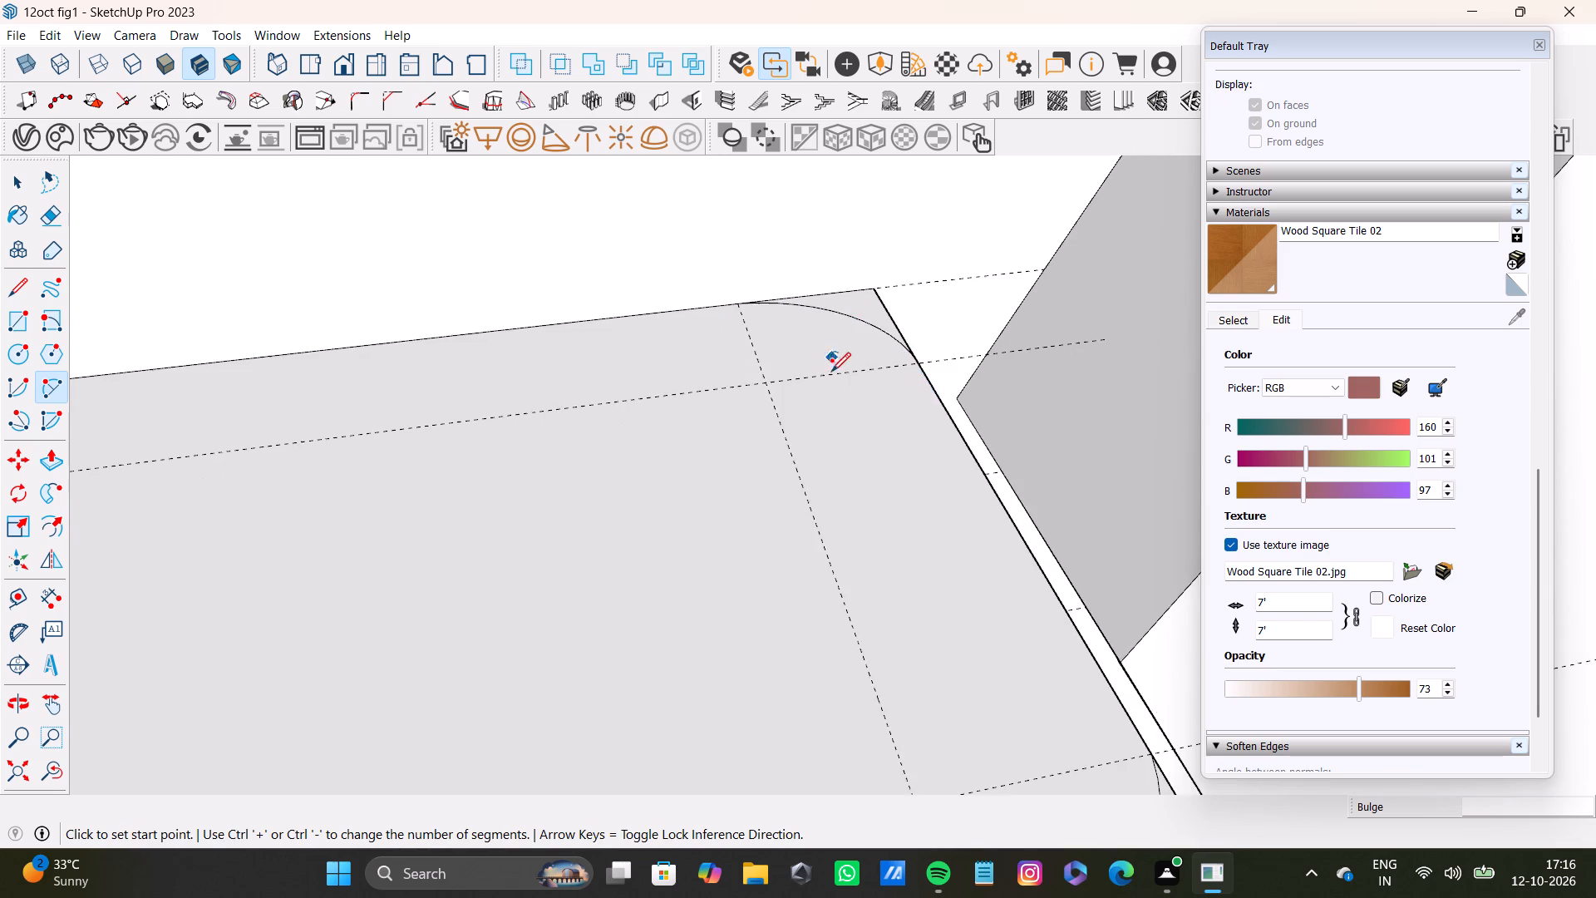
# Push the two waste corners at the lower shelf's end away from the doorway down 7 3/16" through its full thickness.
pyautogui.scroll(-11, 831, 372)
pyautogui.keyDown('shift'); pyautogui.moveTo(782, 533); pyautogui.dragTo(1037, 501, button='middle'); pyautogui.keyUp('shift')
pyautogui.keyDown('shift'); pyautogui.scroll(-5, 930, 604); pyautogui.keyUp('shift')
pyautogui.keyDown('shift'); pyautogui.moveTo(527, 657); pyautogui.dragTo(879, 555, button='middle'); pyautogui.keyUp('shift')
pyautogui.keyDown('shift'); pyautogui.scroll(4, 395, 675); pyautogui.keyUp('shift')
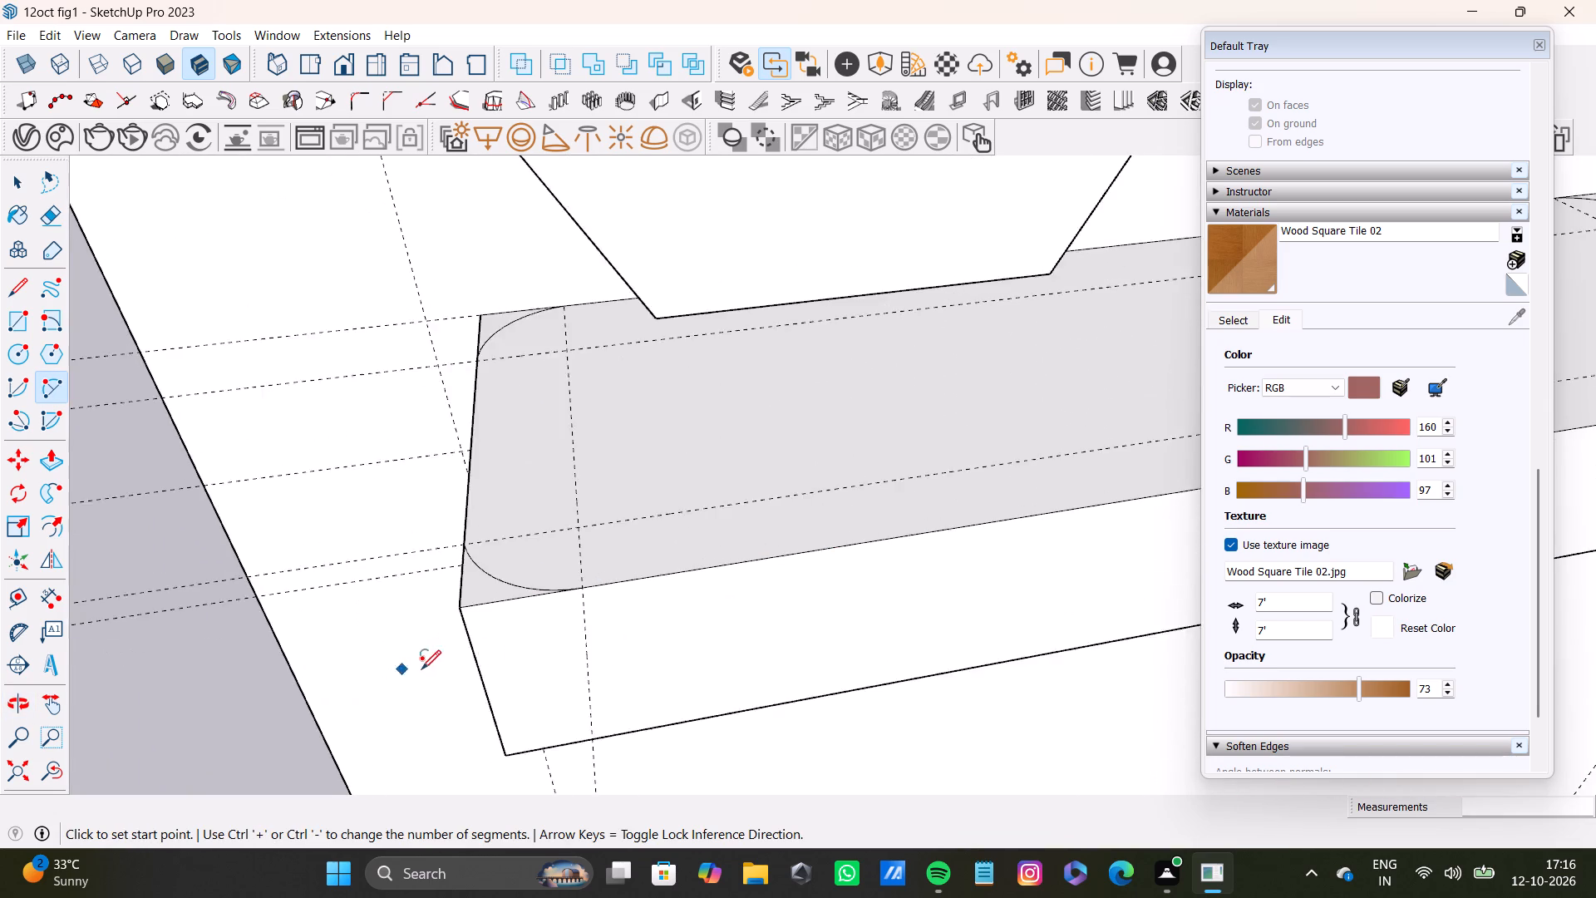
pyautogui.keyDown('shift'); pyautogui.scroll(4, 421, 669); pyautogui.keyUp('shift')
pyautogui.press('space')
pyautogui.click(484, 565)
pyautogui.press('p')
pyautogui.moveTo(484, 565); pyautogui.dragTo(575, 786)
pyautogui.moveTo(496, 624); pyautogui.dragTo(729, 659, button='middle')
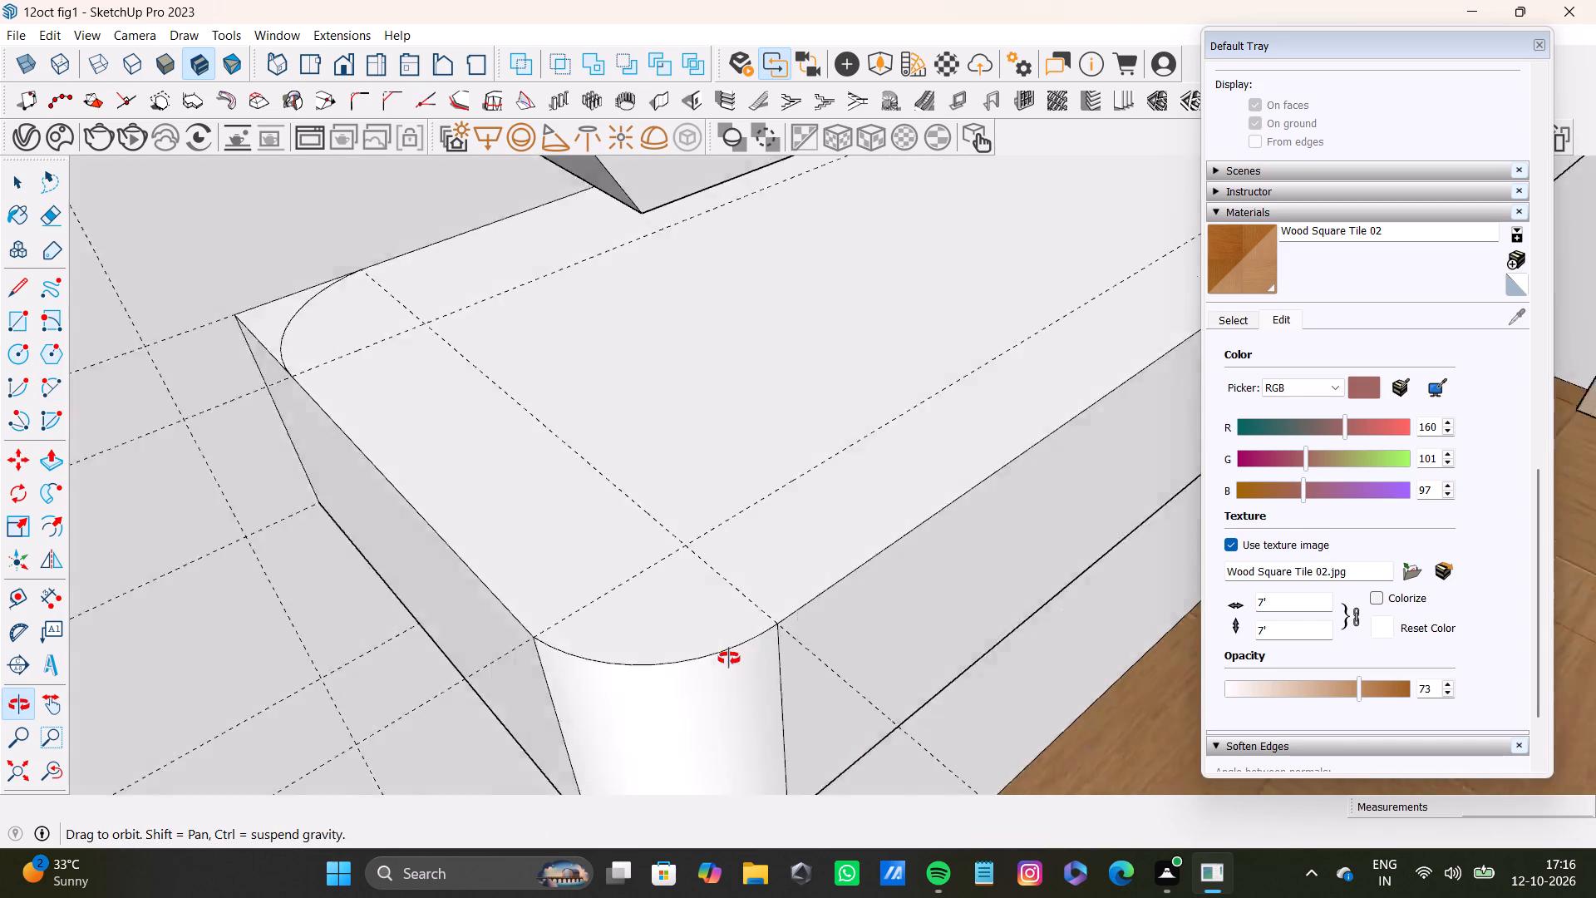
pyautogui.moveTo(729, 659); pyautogui.dragTo(730, 659, button='middle')
pyautogui.moveTo(256, 339); pyautogui.dragTo(324, 565)
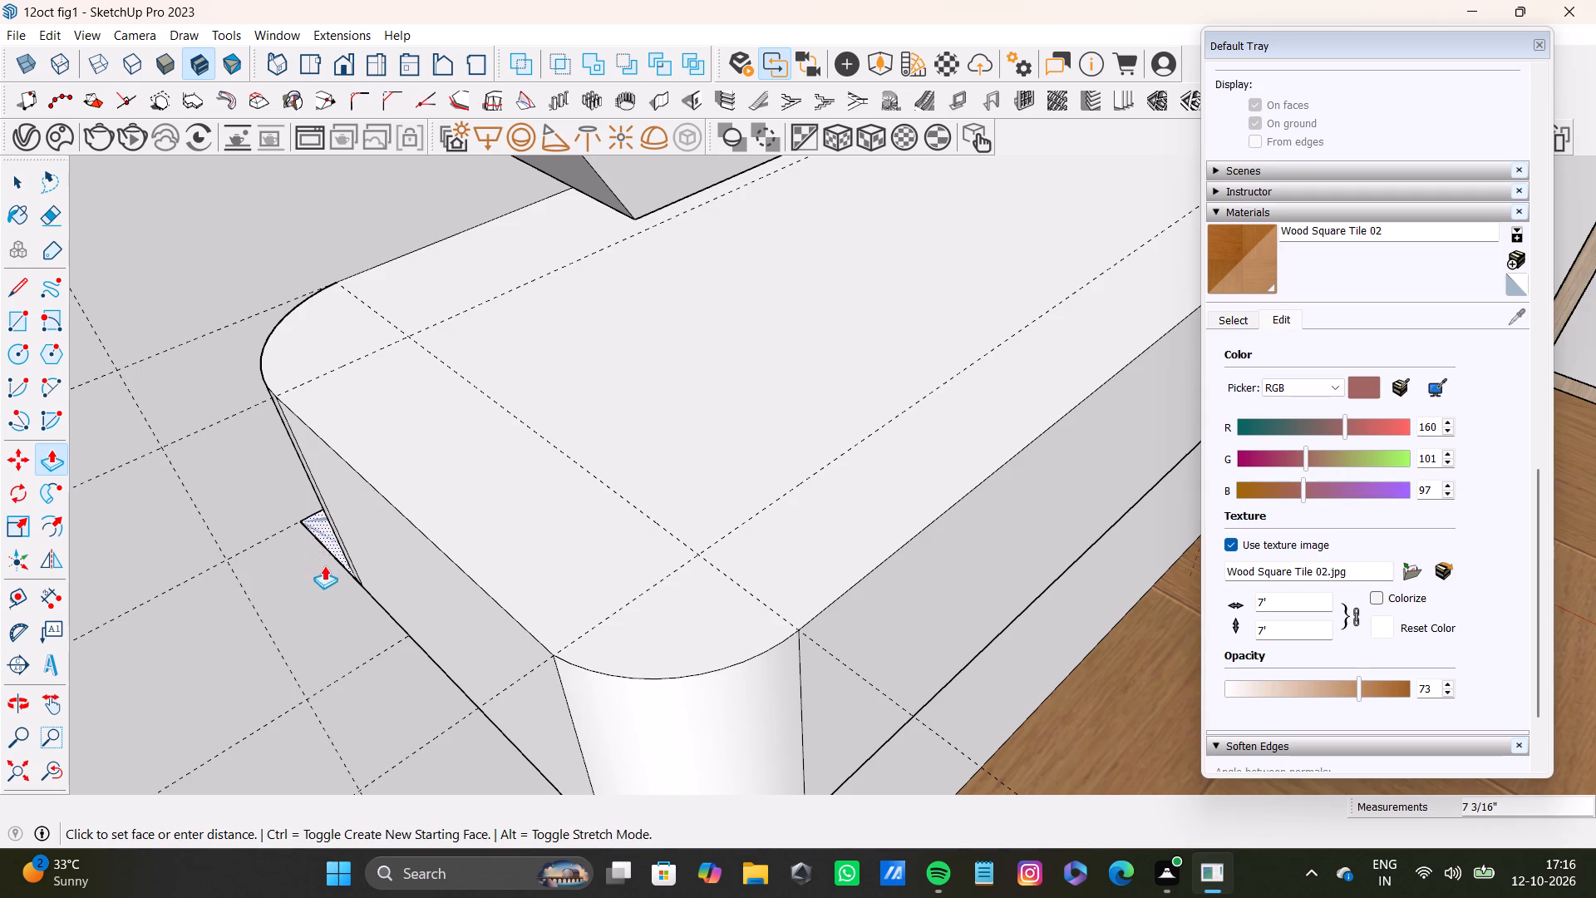
pyautogui.moveTo(324, 565); pyautogui.dragTo(326, 570)
# Push the two waste corners at the lower shelf's doorway end down 7 3/16" through its full thickness.
pyautogui.scroll(-11, 323, 565)
pyautogui.moveTo(636, 543); pyautogui.dragTo(417, 529, button='middle')
pyautogui.scroll(-4, 802, 470)
pyautogui.keyDown('shift'); pyautogui.moveTo(855, 472); pyautogui.dragTo(553, 517, button='middle'); pyautogui.keyUp('shift')
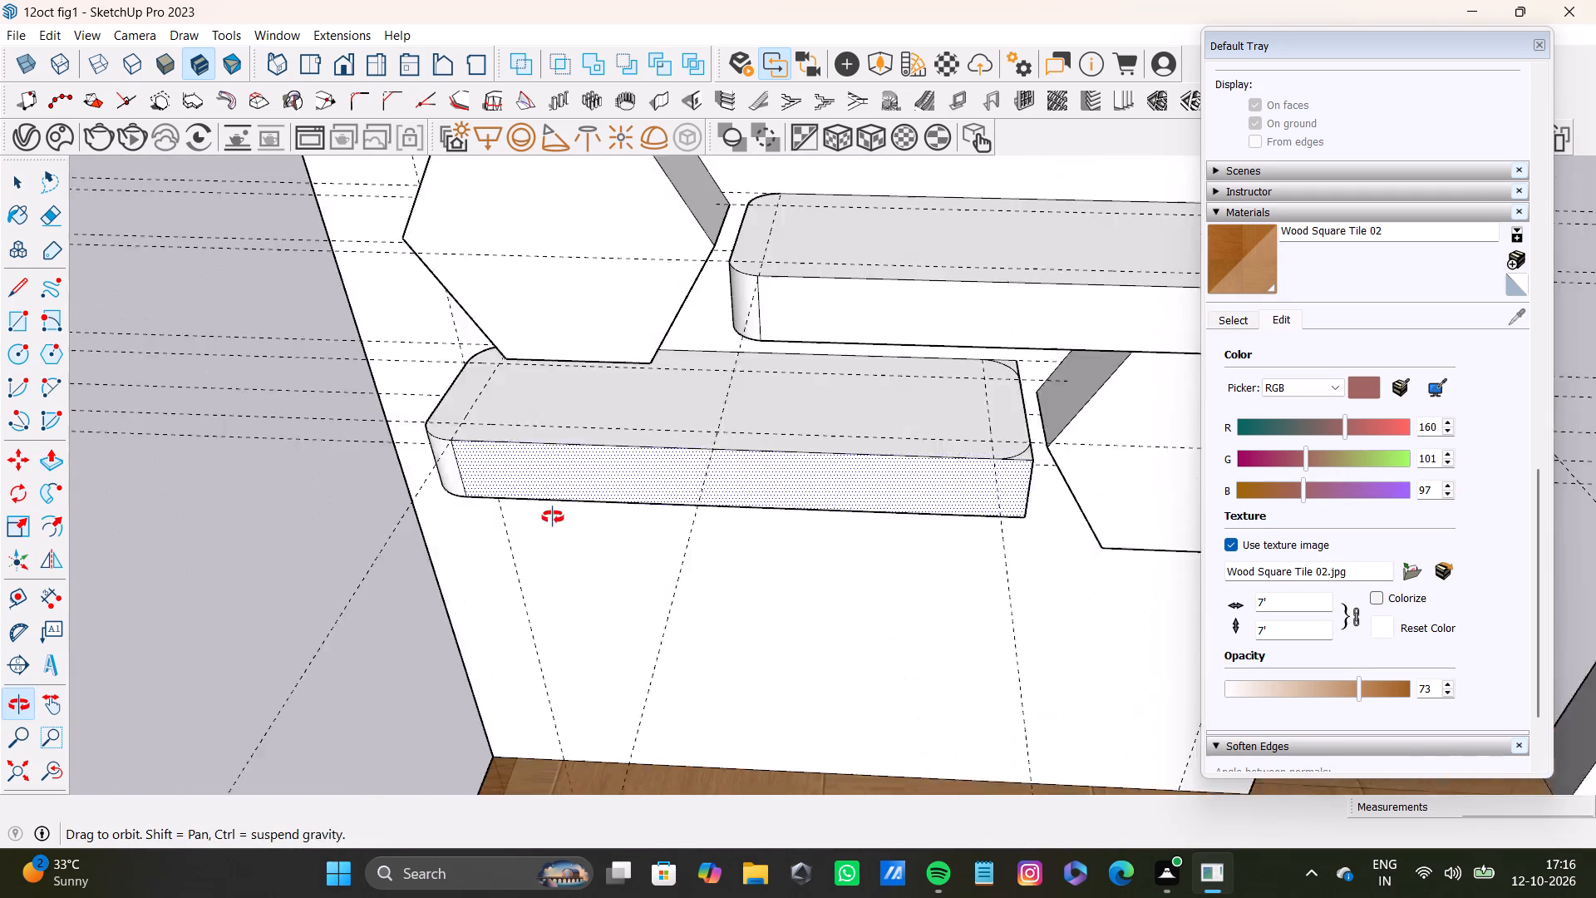
pyautogui.keyDown('shift'); pyautogui.moveTo(553, 517); pyautogui.dragTo(551, 517, button='middle'); pyautogui.keyUp('shift')
pyautogui.scroll(7, 1017, 462)
pyautogui.moveTo(1015, 467); pyautogui.dragTo(1024, 581)
pyautogui.moveTo(1025, 422); pyautogui.dragTo(921, 458, button='middle')
pyautogui.scroll(6, 997, 382)
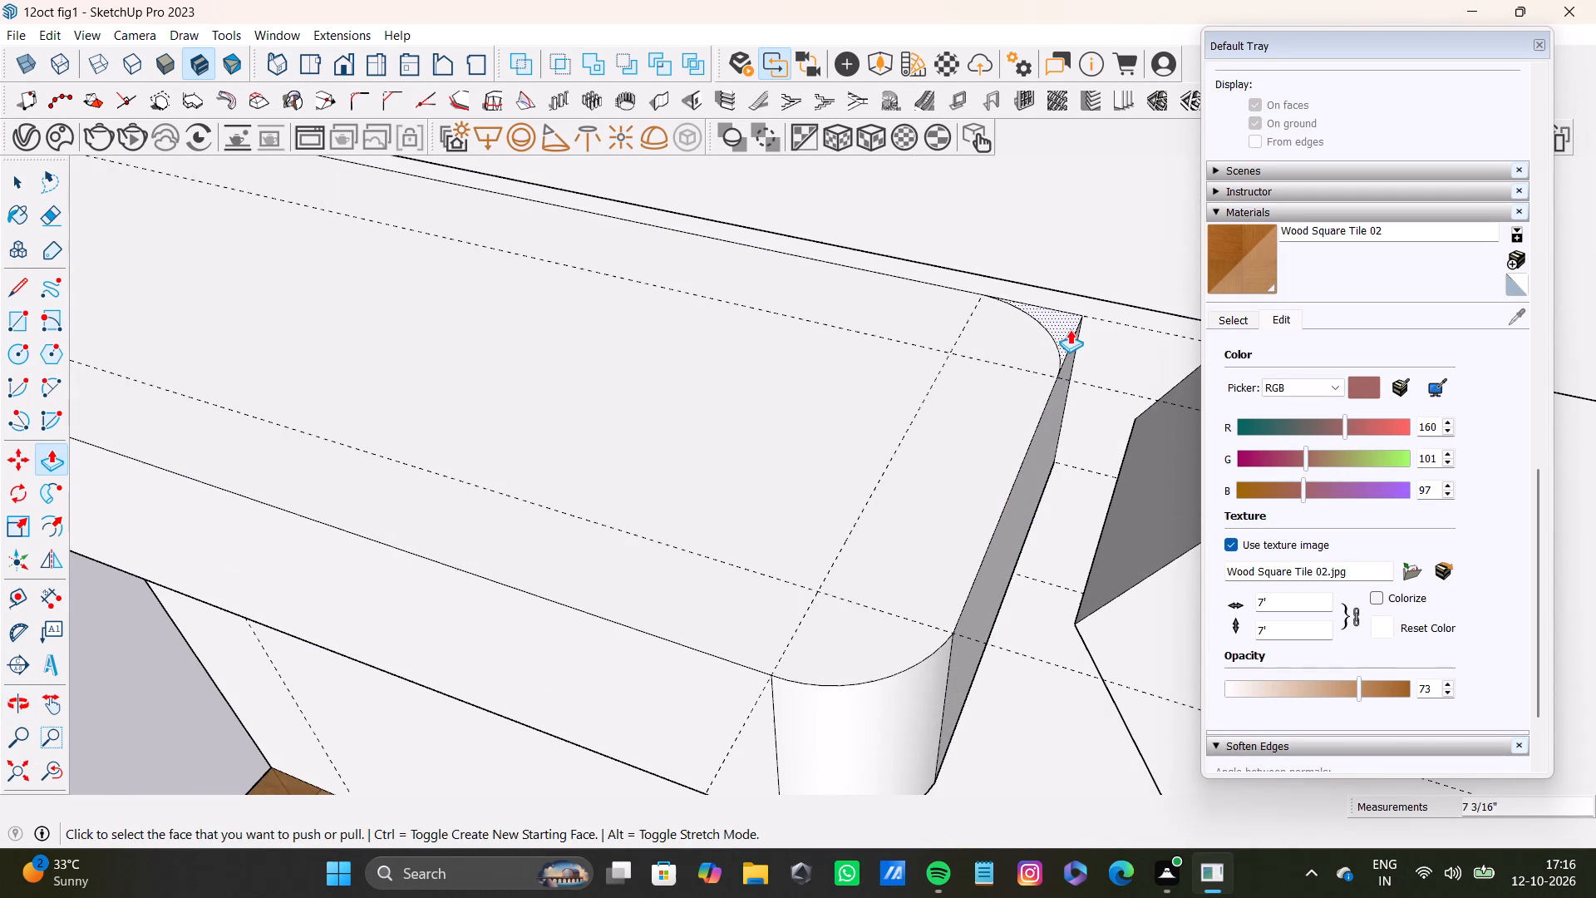
pyautogui.moveTo(1070, 329); pyautogui.dragTo(1067, 502)
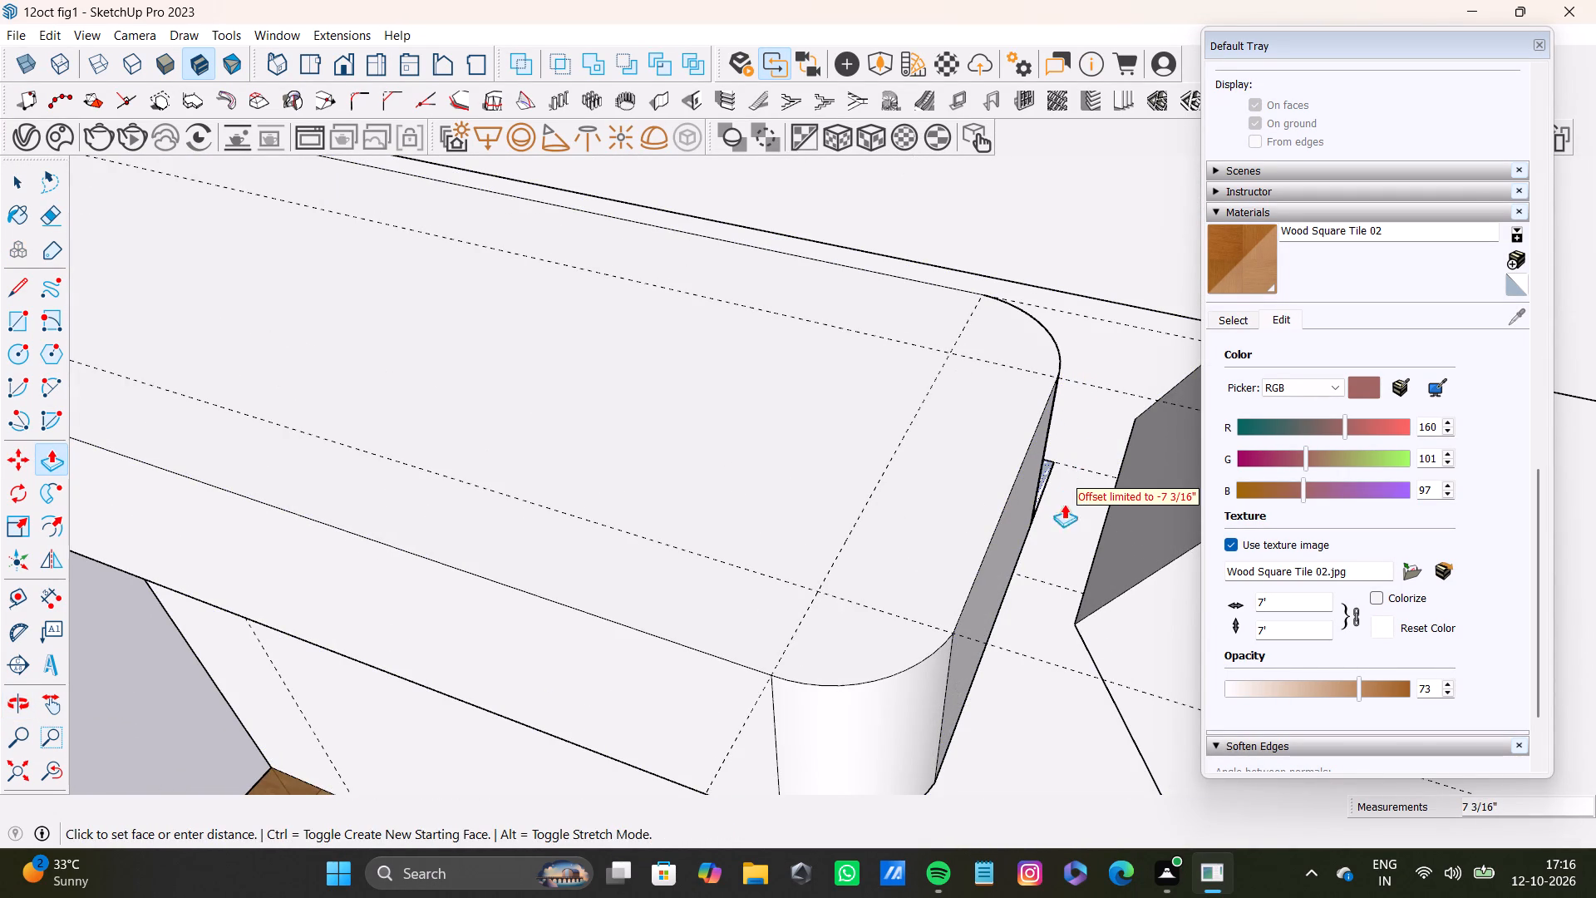
# Examine the rounded shelves, hexagonal blocks and overall room from several angles.
pyautogui.scroll(-19, 1025, 530)
pyautogui.moveTo(810, 595); pyautogui.dragTo(1077, 317, button='middle')
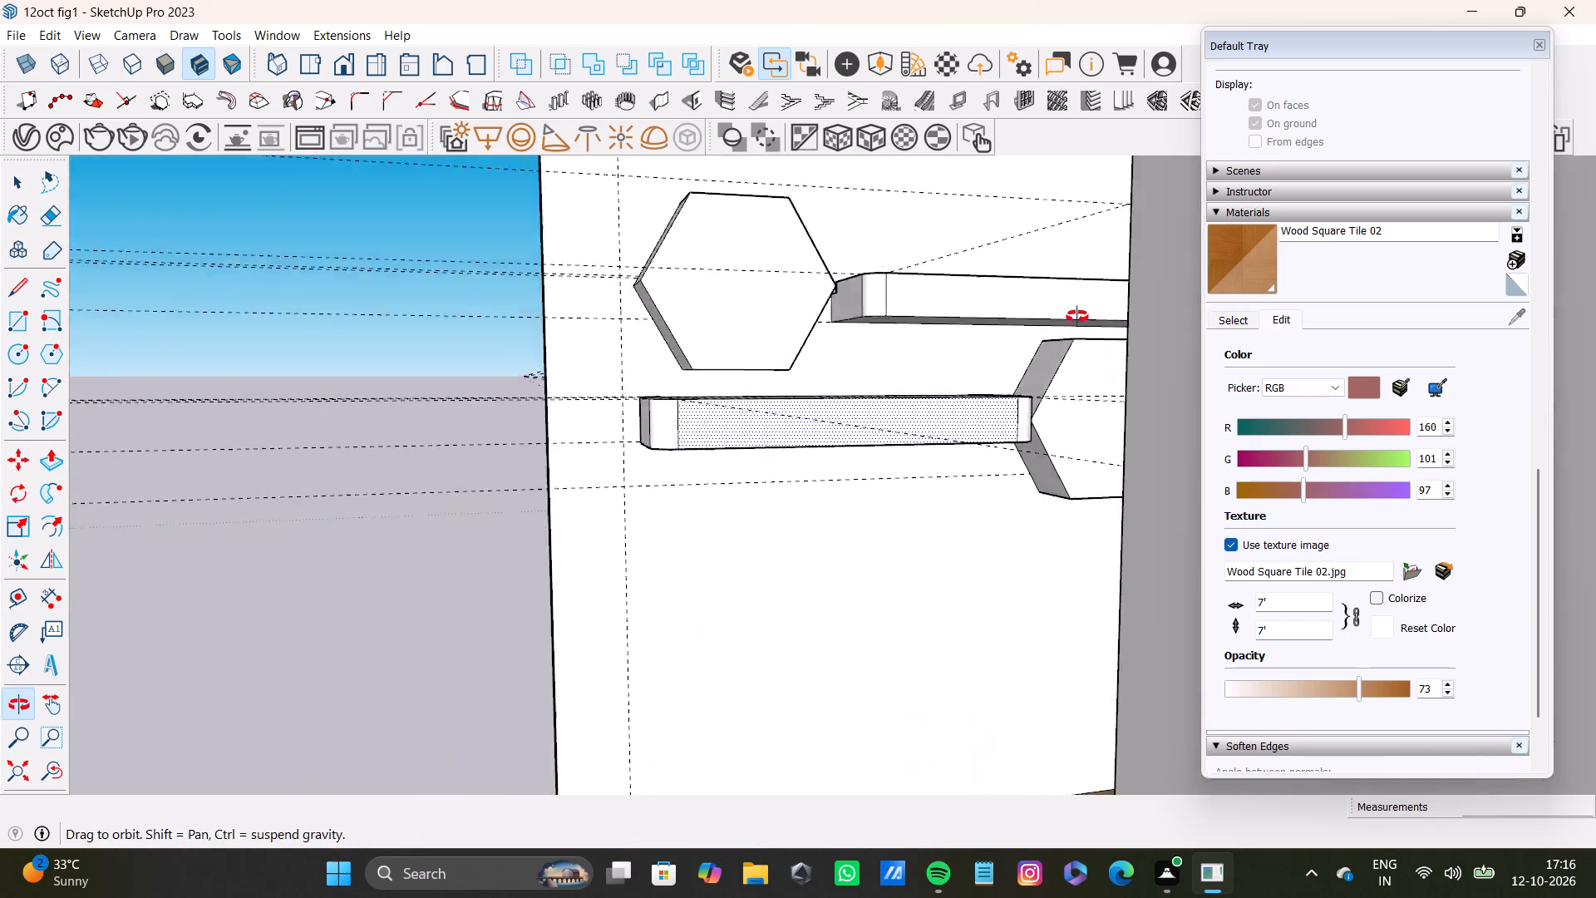
pyautogui.moveTo(1077, 317); pyautogui.dragTo(688, 461, button='middle')
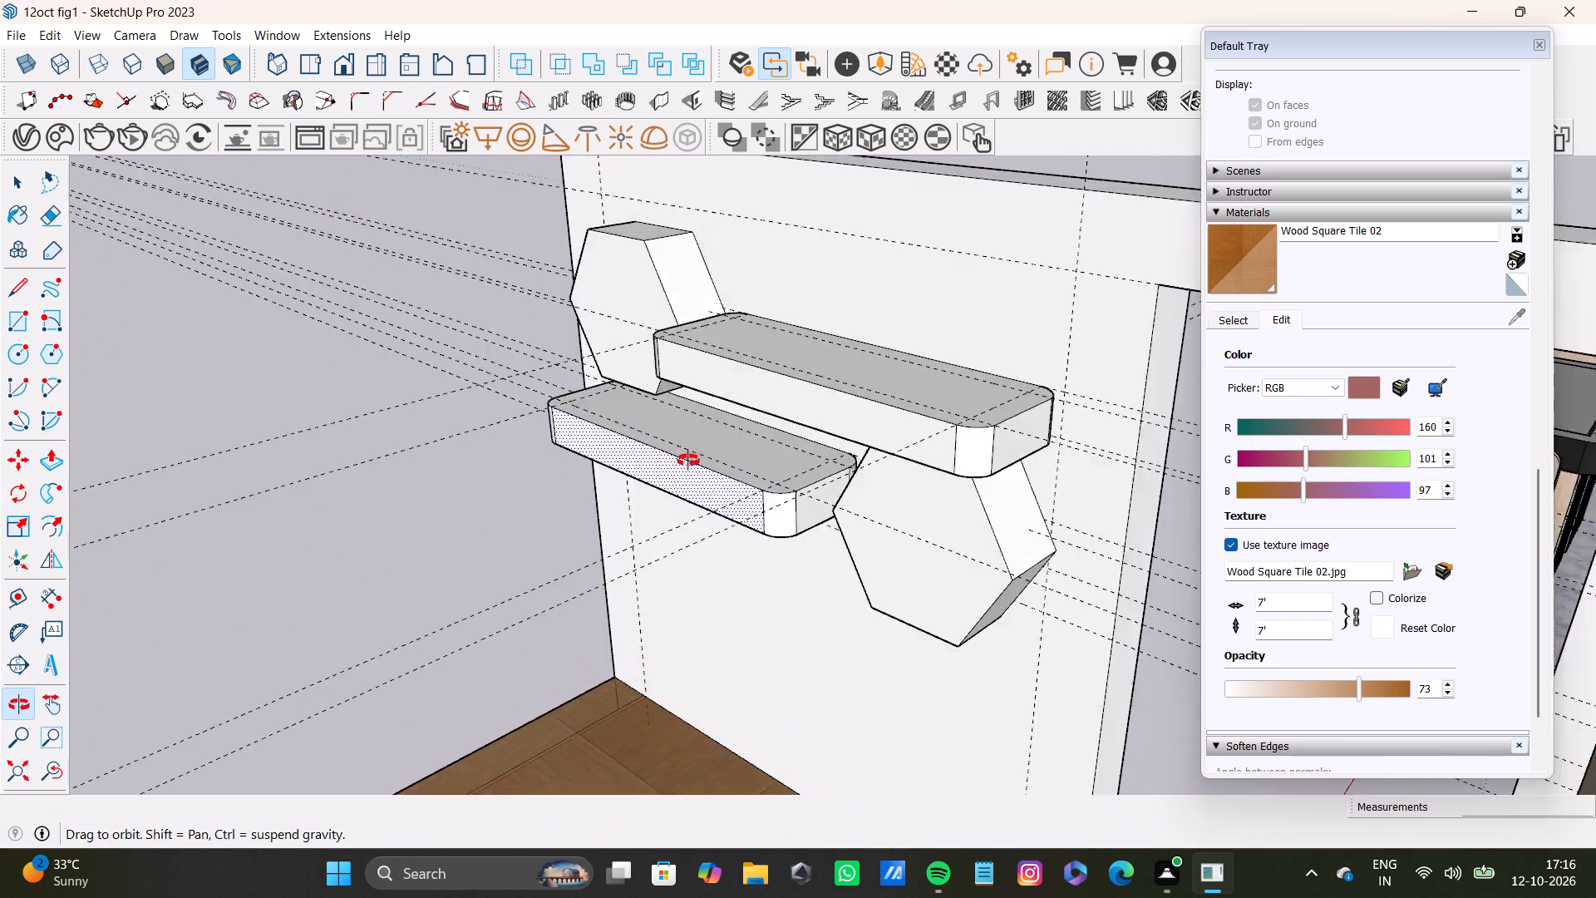
pyautogui.moveTo(688, 461); pyautogui.dragTo(1085, 461, button='middle')
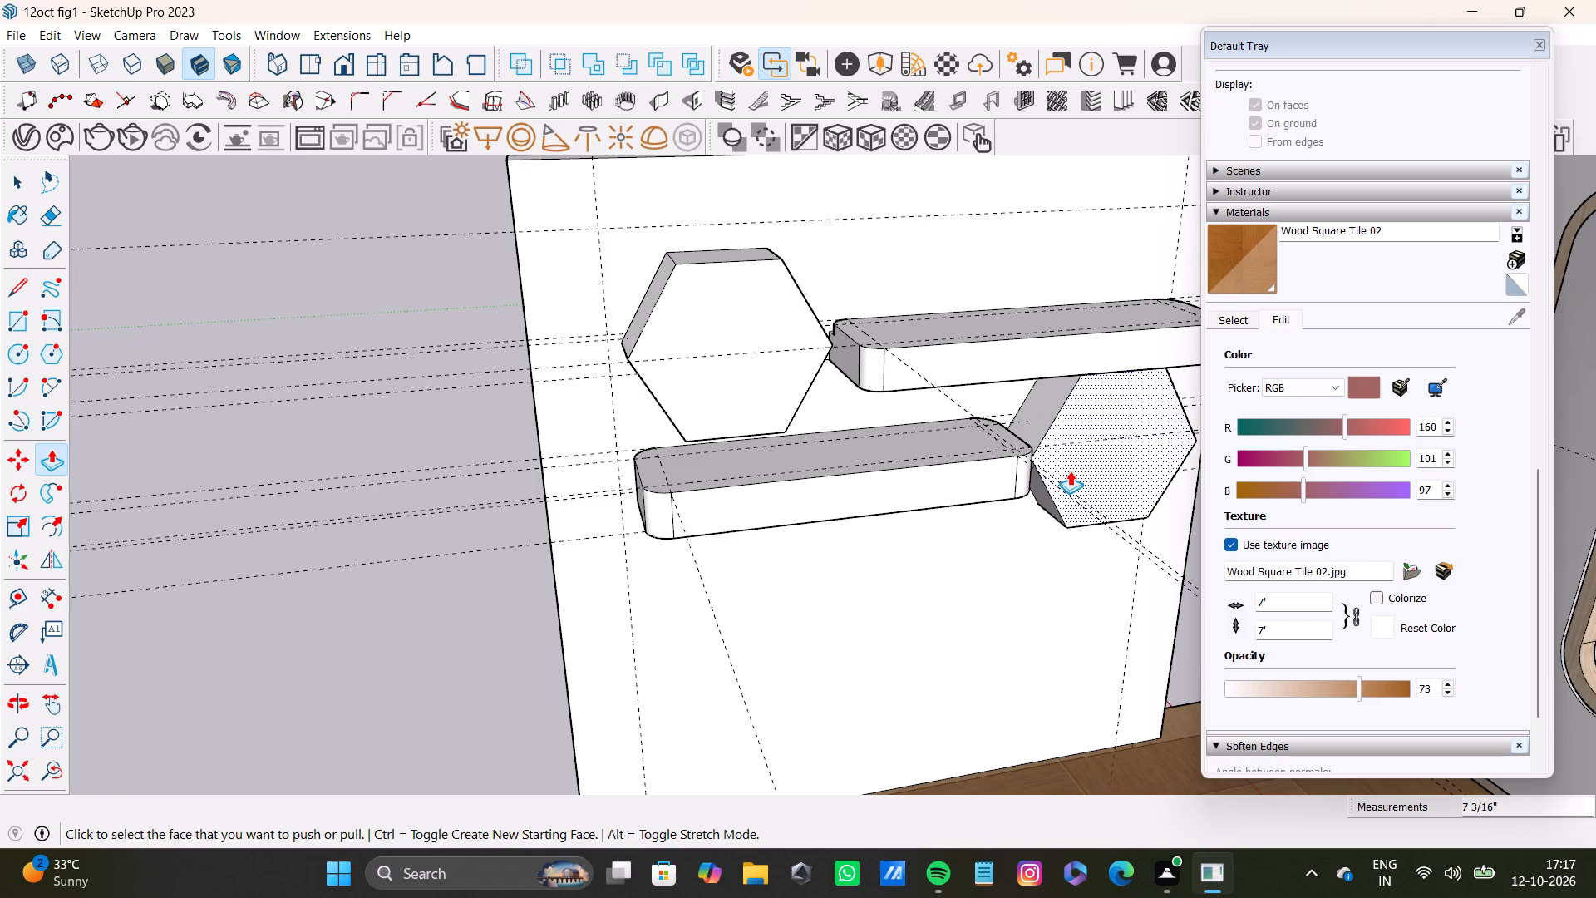
pyautogui.scroll(-8, 915, 366)
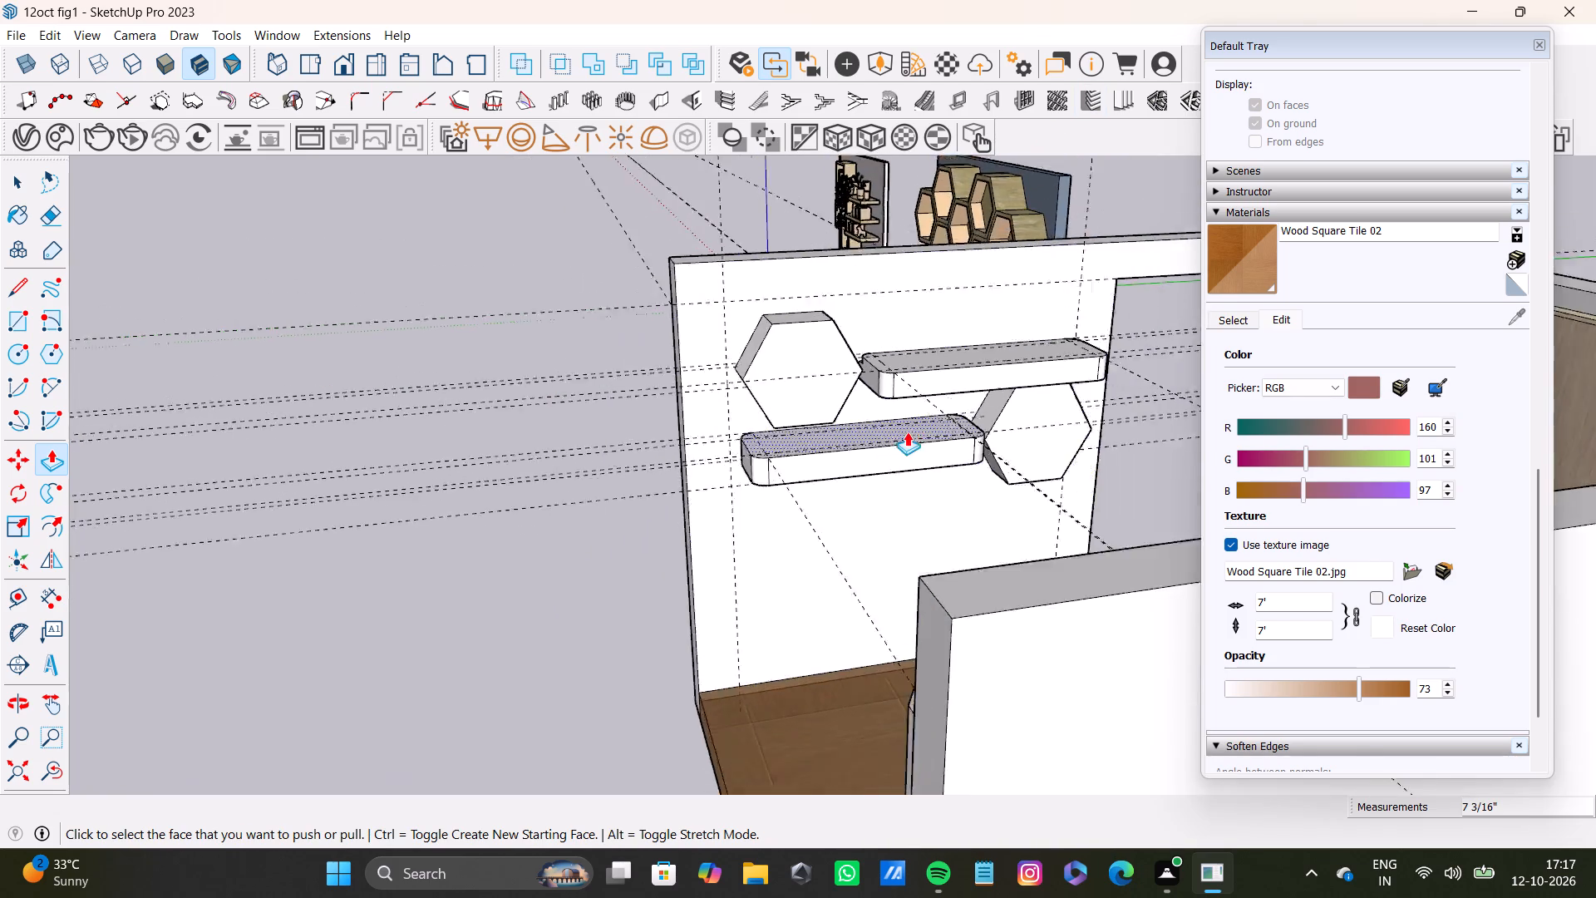
pyautogui.moveTo(913, 427); pyautogui.dragTo(949, 428, button='middle')
pyautogui.scroll(-8, 935, 425)
pyautogui.moveTo(948, 434); pyautogui.dragTo(1080, 474, button='middle')
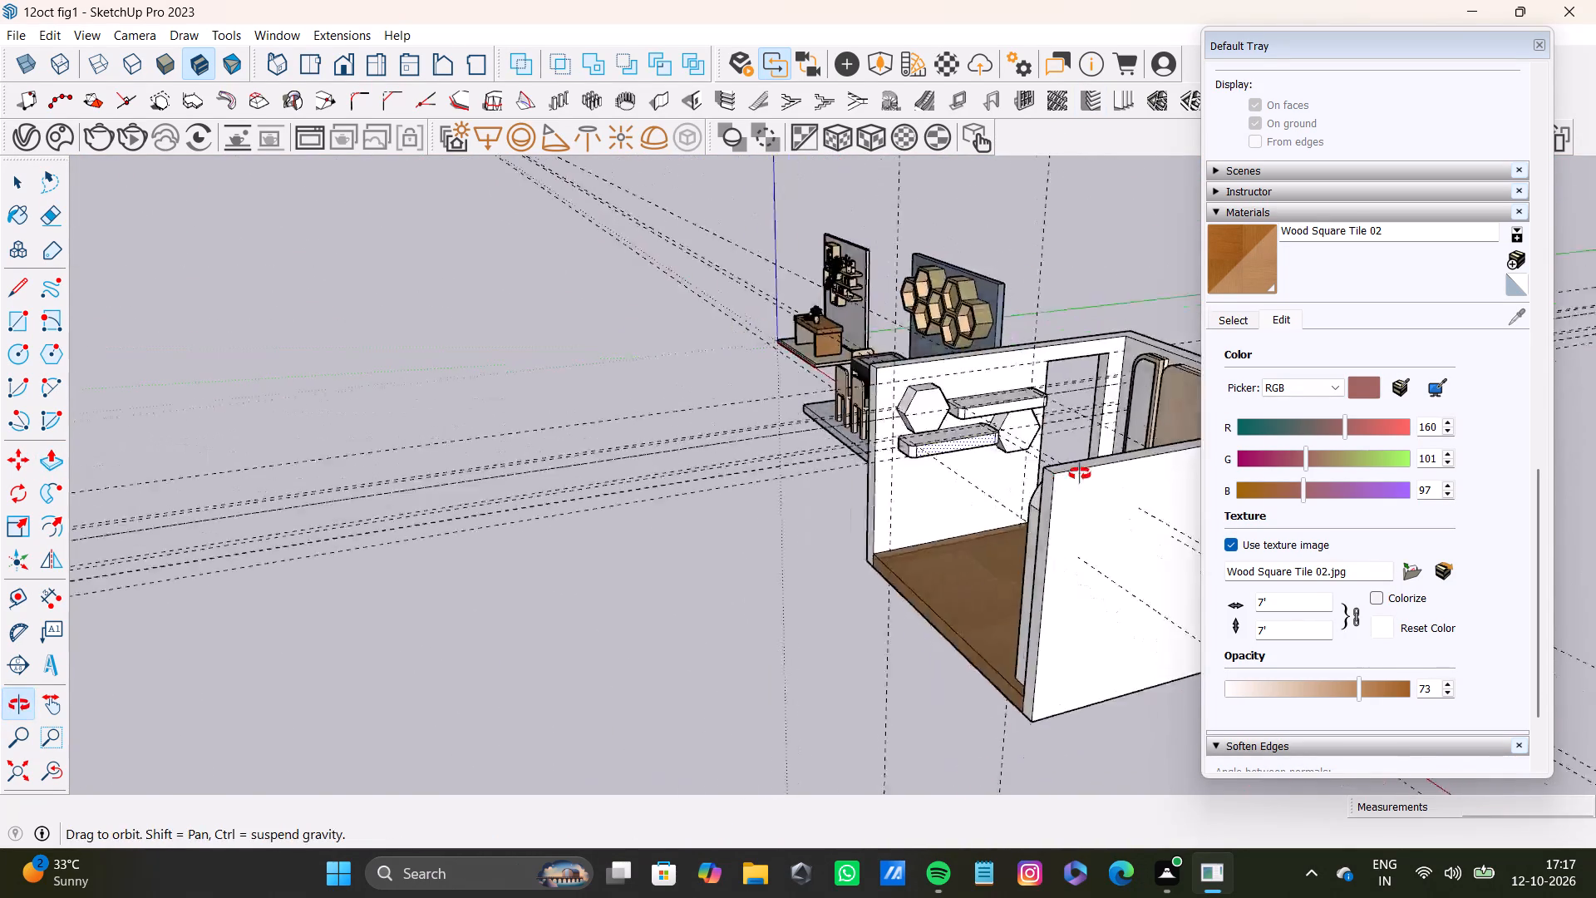
pyautogui.moveTo(1080, 474); pyautogui.dragTo(1126, 477, button='middle')
pyautogui.scroll(-4, 1121, 481)
pyautogui.keyDown('shift'); pyautogui.moveTo(1058, 481); pyautogui.dragTo(968, 606, button='middle'); pyautogui.keyUp('shift')
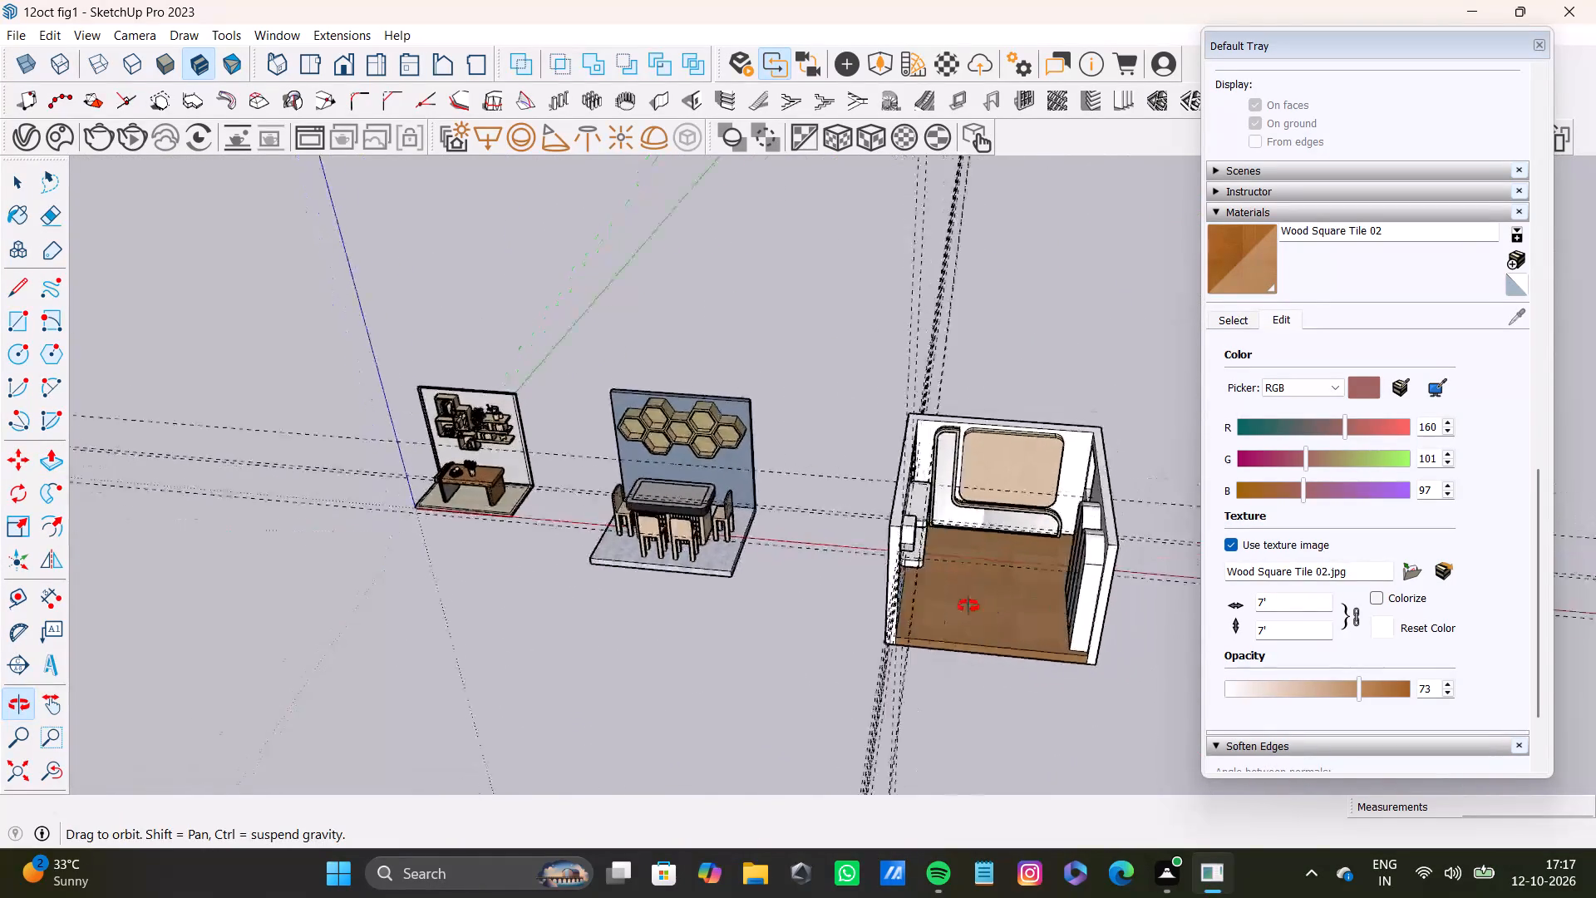
pyautogui.keyDown('shift'); pyautogui.moveTo(968, 606); pyautogui.dragTo(599, 691, button='middle'); pyautogui.keyUp('shift')
# Offset the front face outline of the upper hexagonal block inward by about 2 5/16".
pyautogui.scroll(20, 702, 593)
pyautogui.press('space')
pyautogui.moveTo(751, 500); pyautogui.dragTo(666, 501, button='middle')
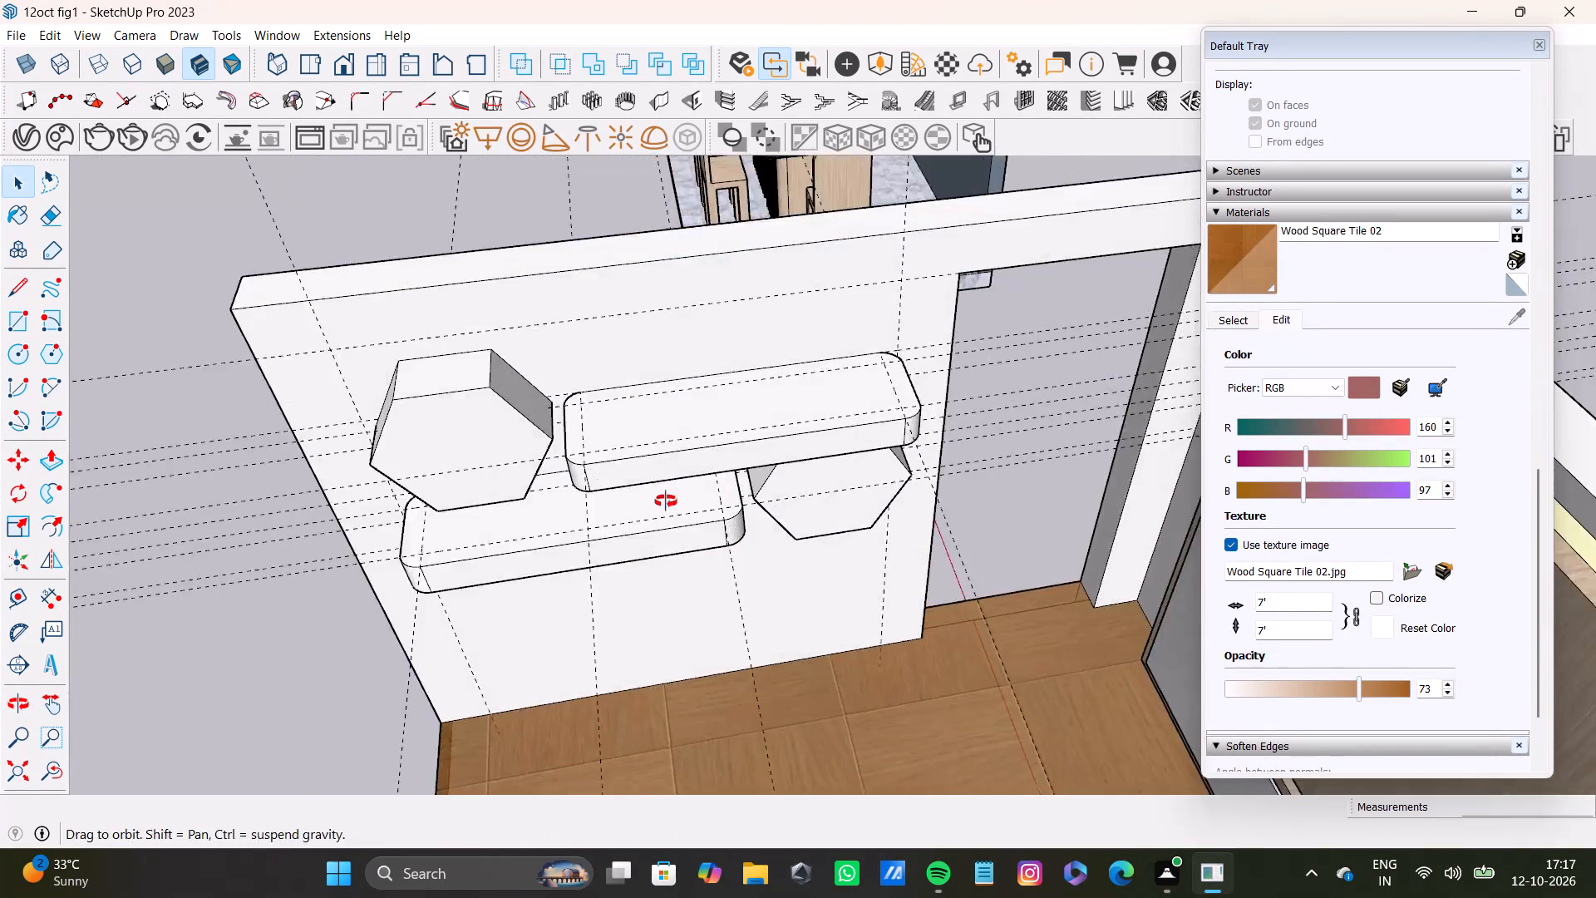
pyautogui.moveTo(666, 501); pyautogui.dragTo(645, 490, button='middle')
pyautogui.scroll(5, 609, 432)
pyautogui.keyDown('shift'); pyautogui.moveTo(748, 472); pyautogui.dragTo(636, 442, button='middle'); pyautogui.keyUp('shift')
pyautogui.scroll(8, 612, 412)
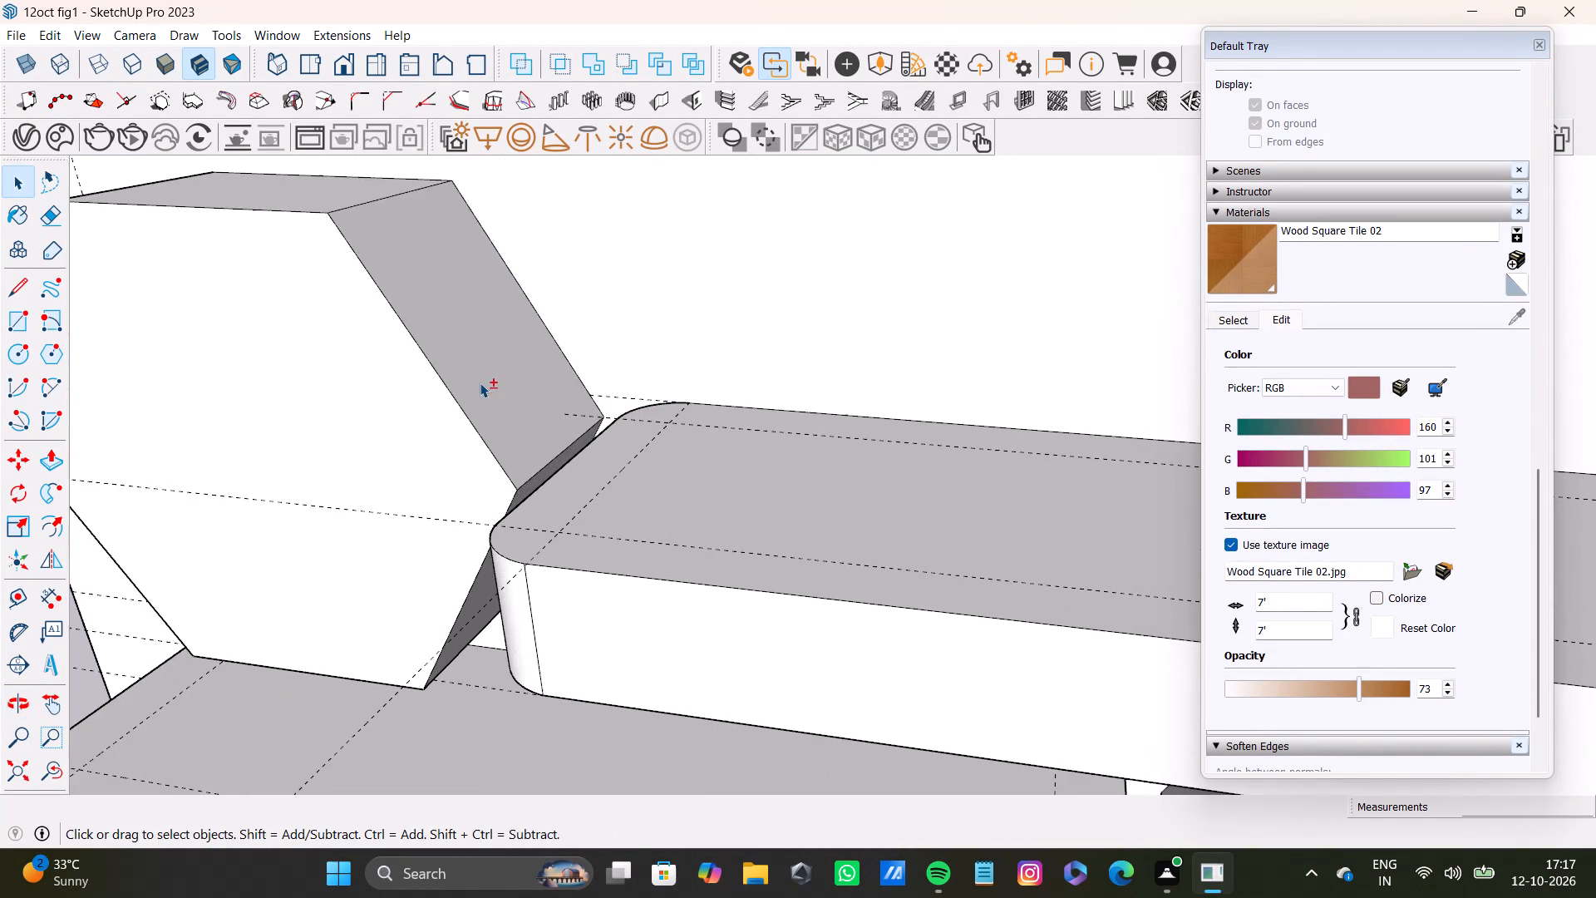
pyautogui.keyDown('shift'); pyautogui.doubleClick(480, 382); pyautogui.keyUp('shift')
pyautogui.keyDown('shift'); pyautogui.doubleClick(446, 461); pyautogui.keyUp('shift')
pyautogui.keyDown('shift'); pyautogui.scroll(-9, 490, 442); pyautogui.keyUp('shift')
pyautogui.moveTo(503, 459); pyautogui.dragTo(884, 431, button='middle')
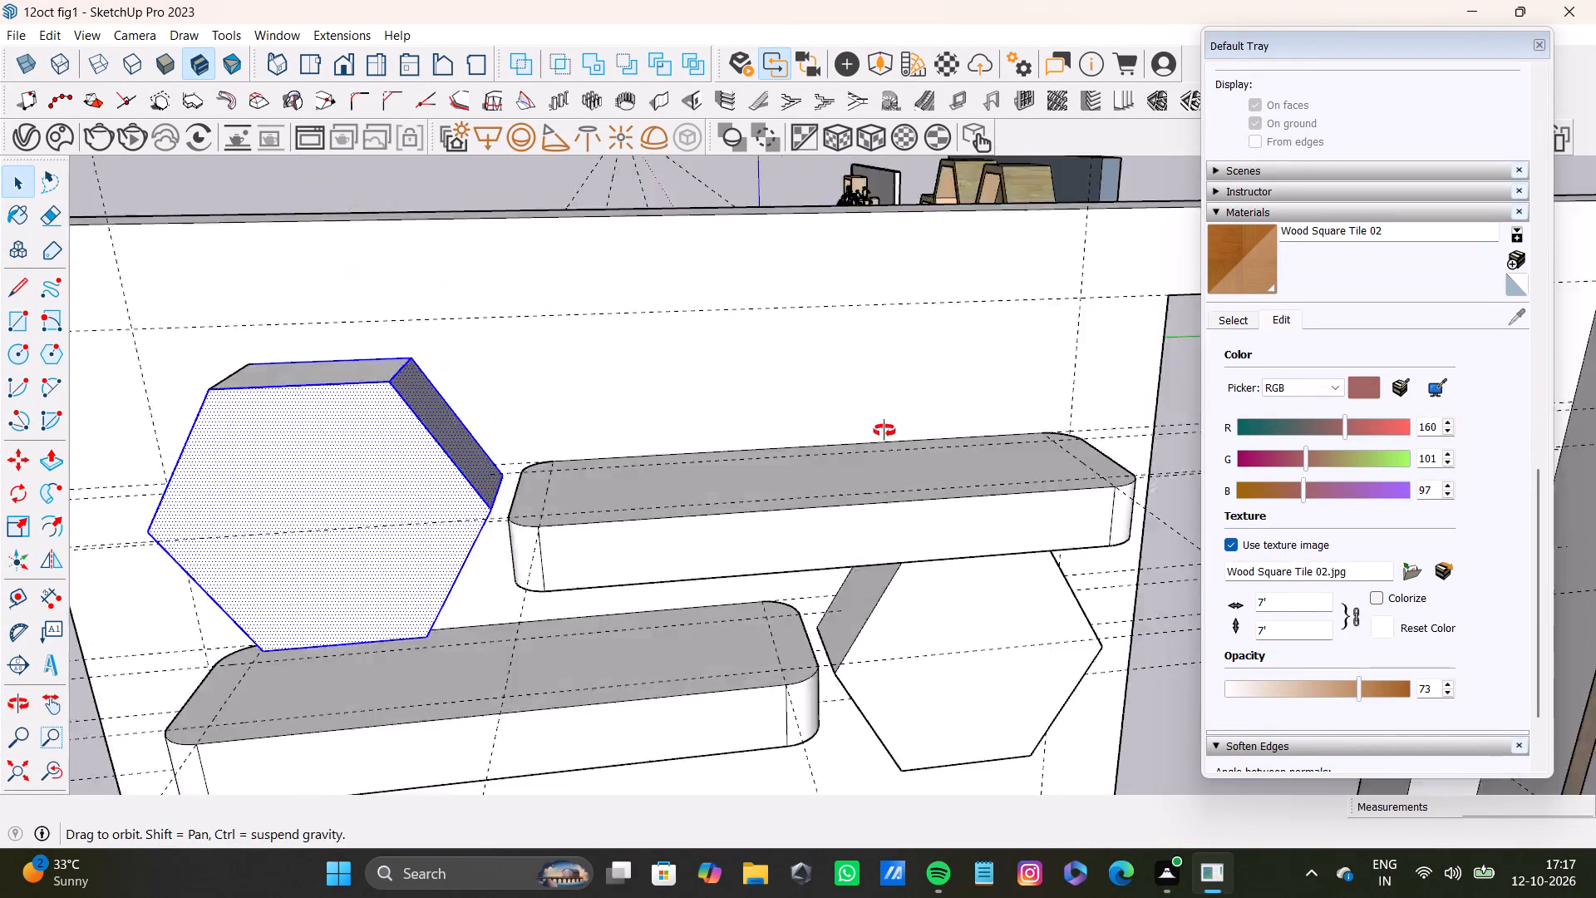
pyautogui.moveTo(884, 431); pyautogui.dragTo(1016, 478, button='middle')
pyautogui.scroll(5, 667, 576)
pyautogui.keyDown('shift'); pyautogui.scroll(-17, 529, 564); pyautogui.keyUp('shift')
pyautogui.keyDown('shift'); pyautogui.moveTo(717, 649); pyautogui.dragTo(717, 493, button='middle'); pyautogui.keyUp('shift')
pyautogui.moveTo(766, 532); pyautogui.dragTo(503, 545, button='middle')
pyautogui.scroll(3, 401, 390)
pyautogui.keyDown('shift'); pyautogui.moveTo(461, 315); pyautogui.dragTo(1258, 585, button='middle'); pyautogui.keyUp('shift')
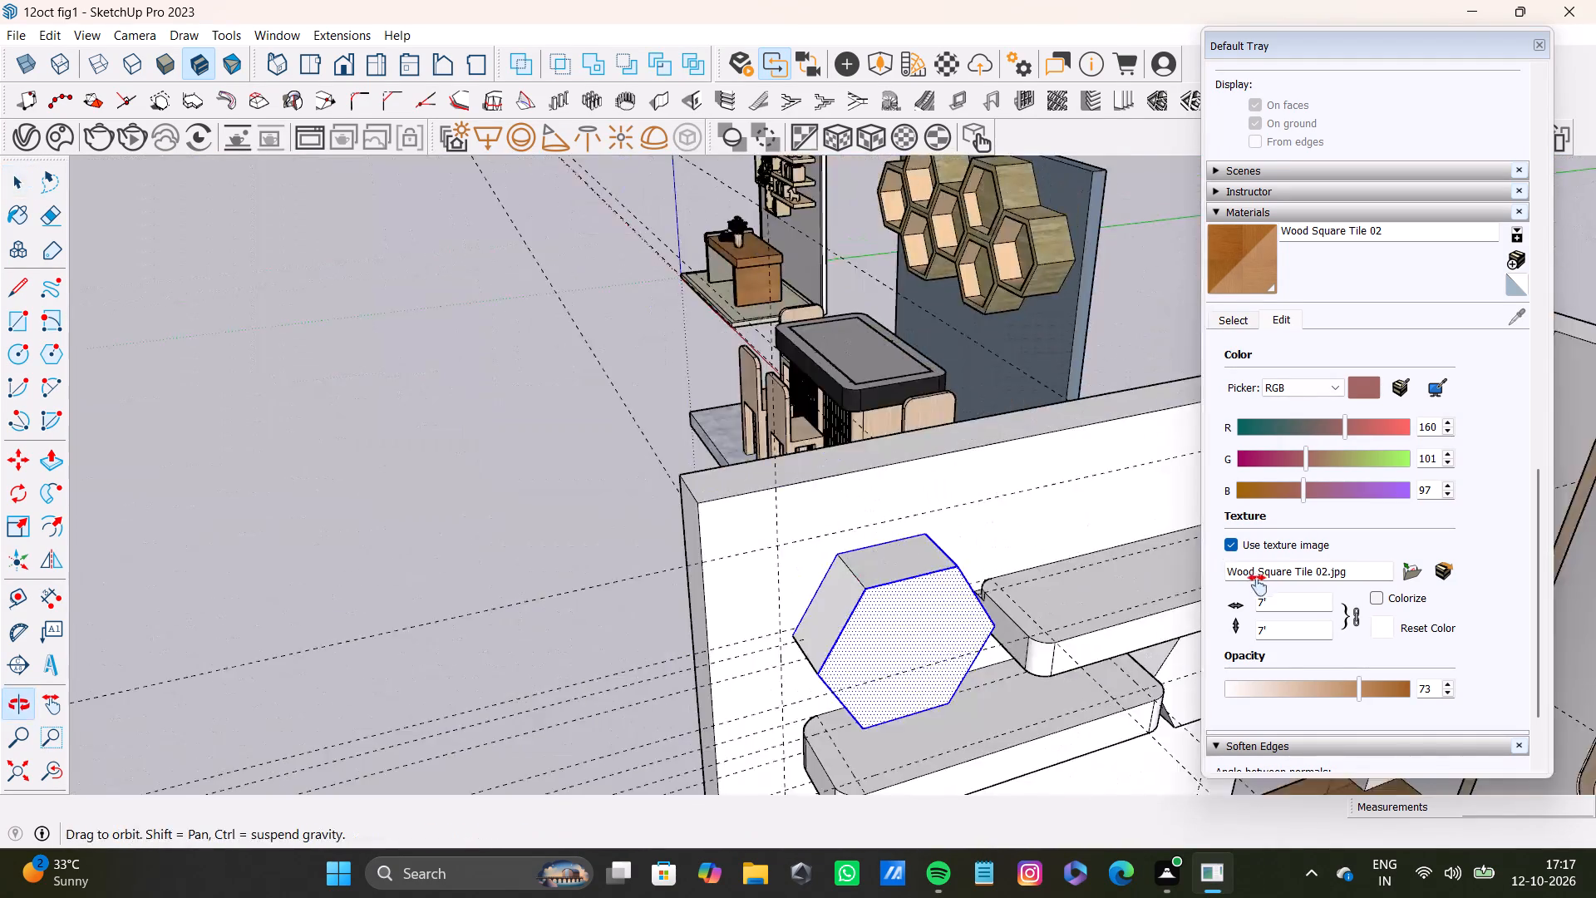
pyautogui.keyDown('shift'); pyautogui.moveTo(1258, 585); pyautogui.dragTo(1086, 578, button='middle'); pyautogui.keyUp('shift')
pyautogui.scroll(7, 884, 604)
pyautogui.press('space')
pyautogui.click(791, 631)
pyautogui.moveTo(899, 677); pyautogui.dragTo(889, 555, button='middle')
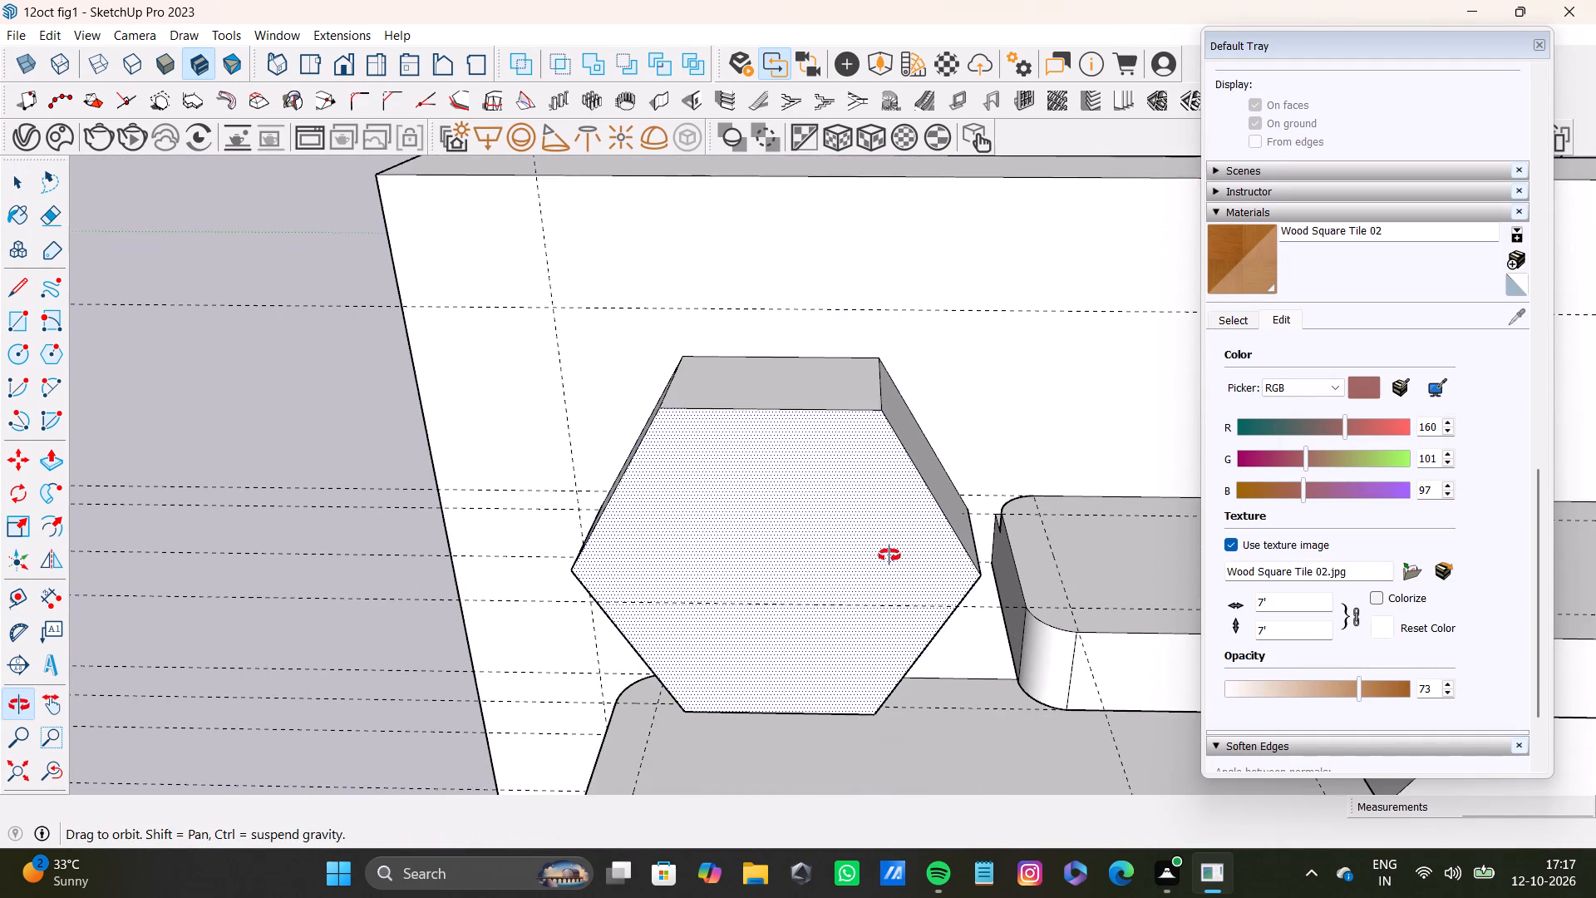
pyautogui.moveTo(889, 555); pyautogui.dragTo(889, 550, button='middle')
pyautogui.press('f')
pyautogui.moveTo(791, 554); pyautogui.dragTo(824, 496)
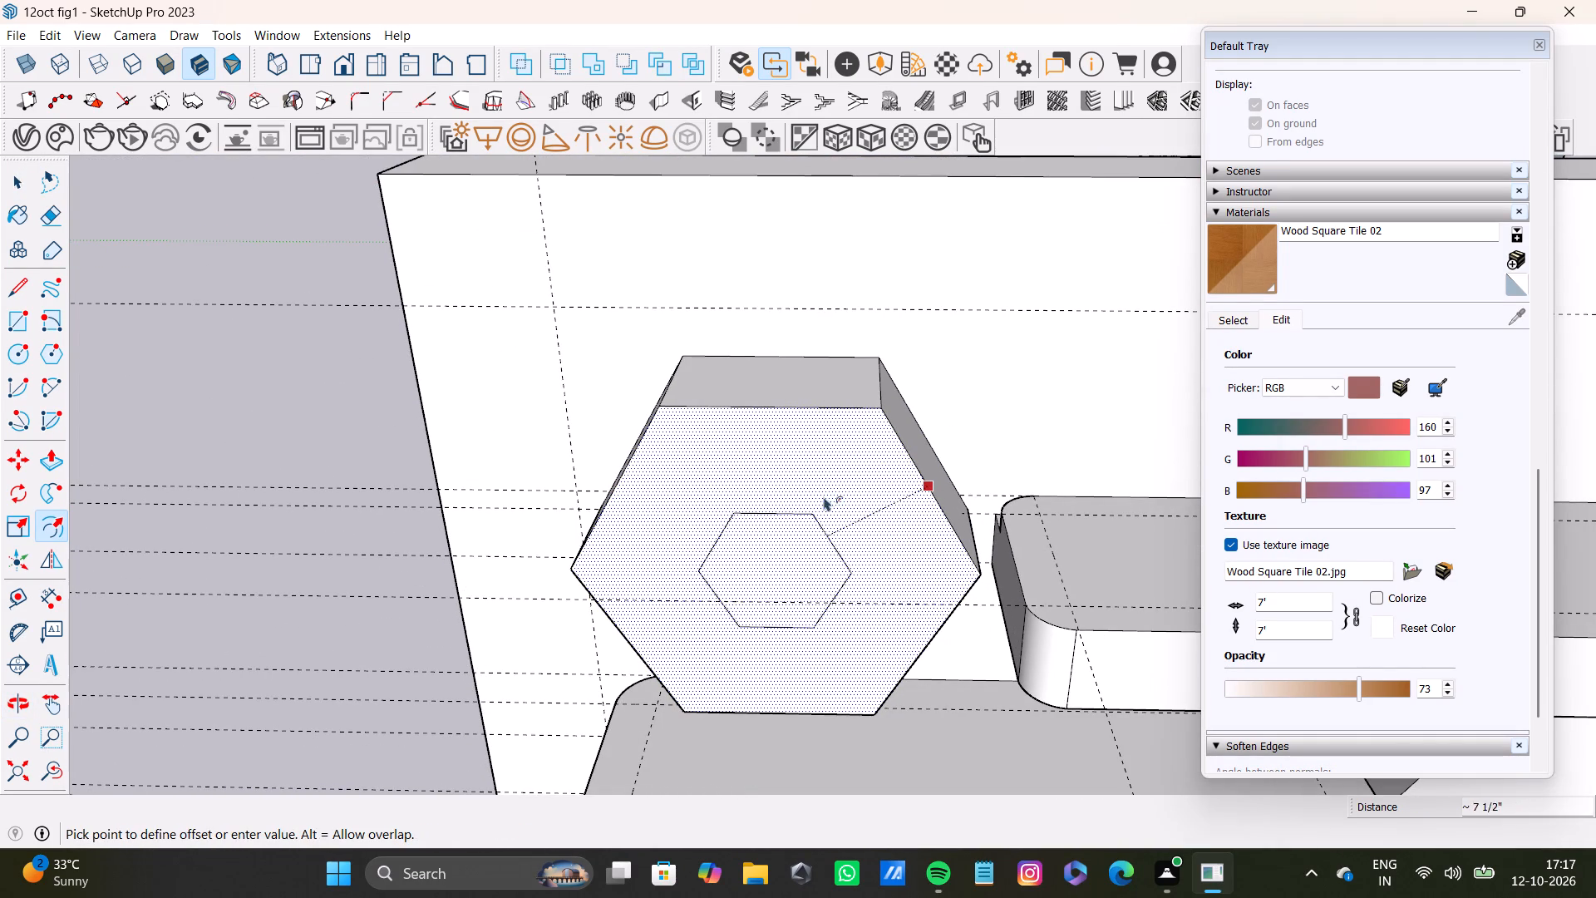
pyautogui.moveTo(824, 496); pyautogui.dragTo(852, 424)
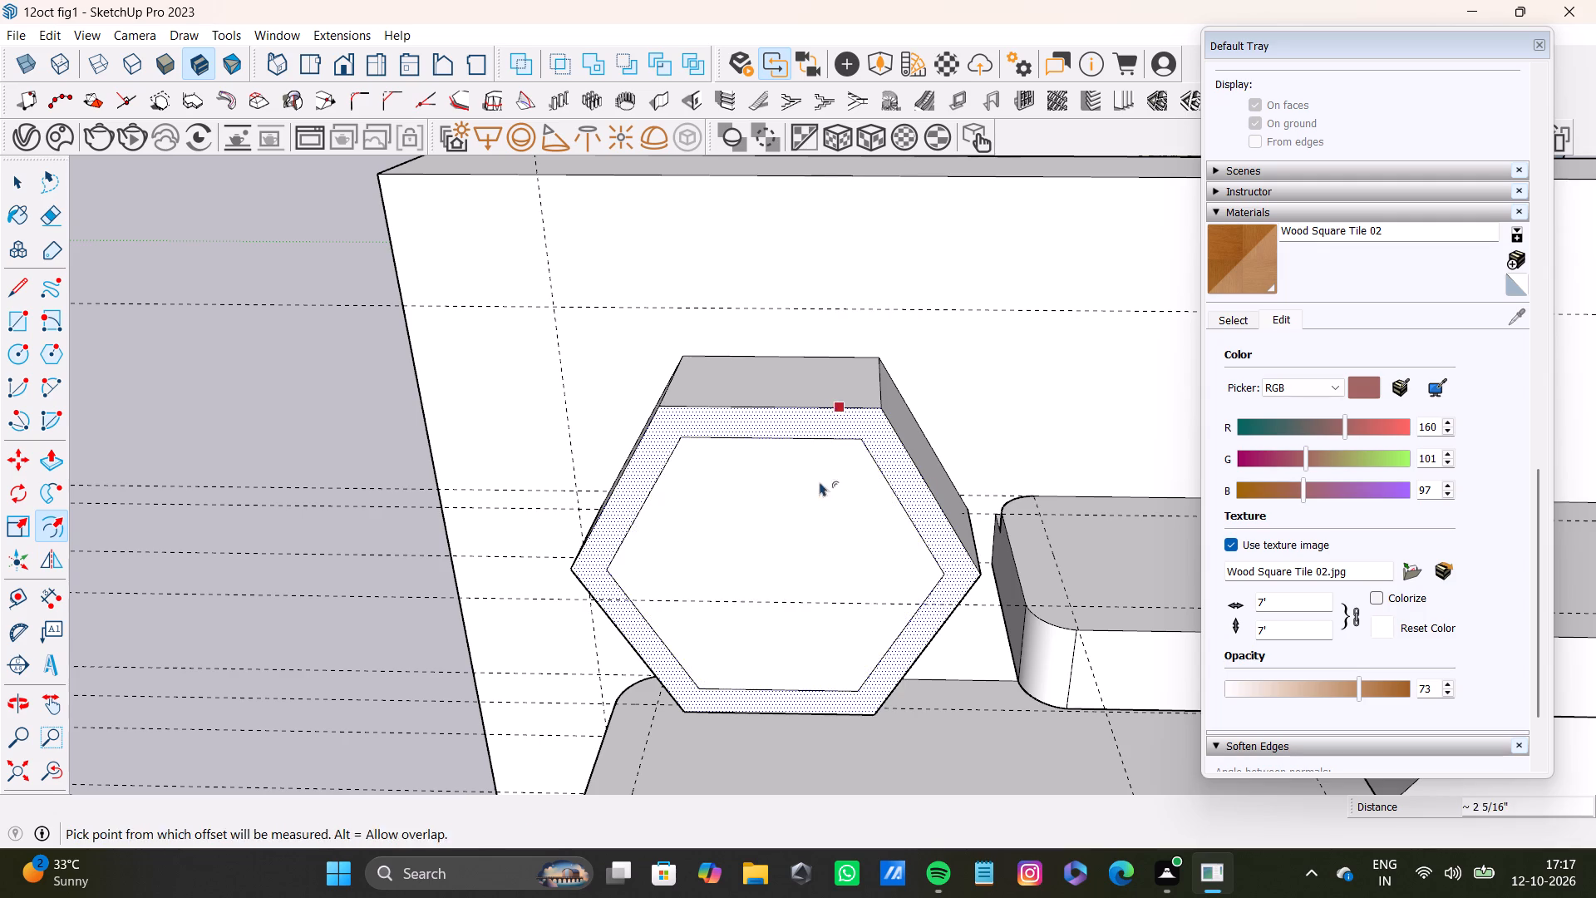
# Push the upper hexagonal block's inner face back about 7 1/8" to hollow the block into a frame.
pyautogui.press('space')
pyautogui.click(810, 504)
pyautogui.moveTo(1147, 676); pyautogui.dragTo(900, 547, button='middle')
pyautogui.press('o')
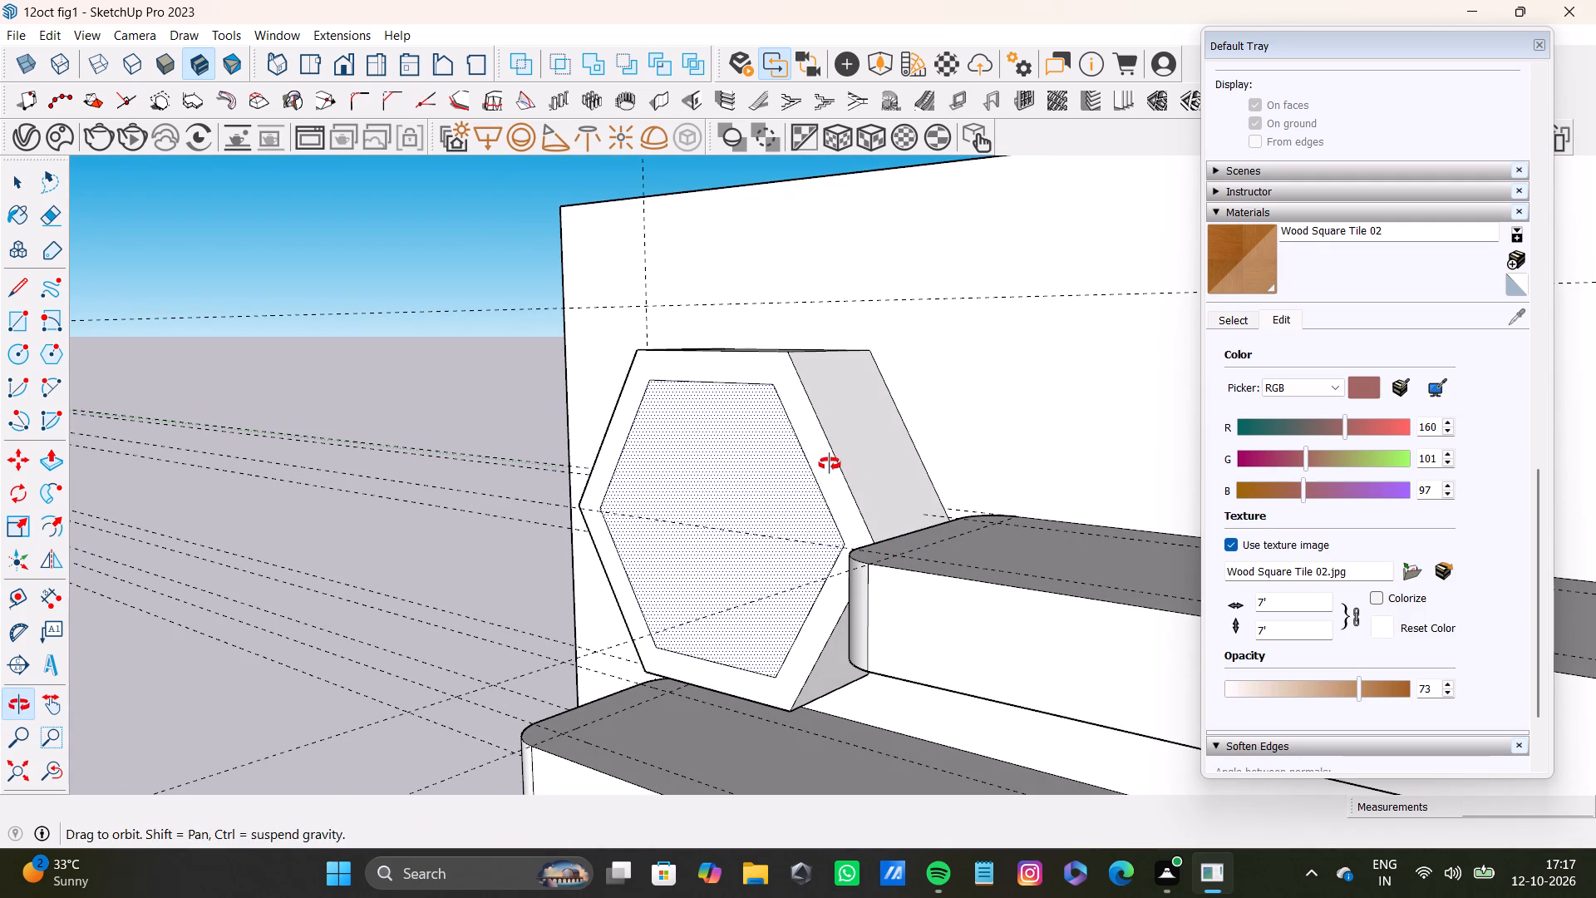
pyautogui.press('p')
pyautogui.moveTo(712, 477); pyautogui.dragTo(799, 501)
# Offset the front face outline of the lower hexagonal block inward by about 2".
pyautogui.scroll(-9, 781, 550)
pyautogui.keyDown('shift'); pyautogui.moveTo(865, 635); pyautogui.dragTo(953, 473, button='middle'); pyautogui.keyUp('shift')
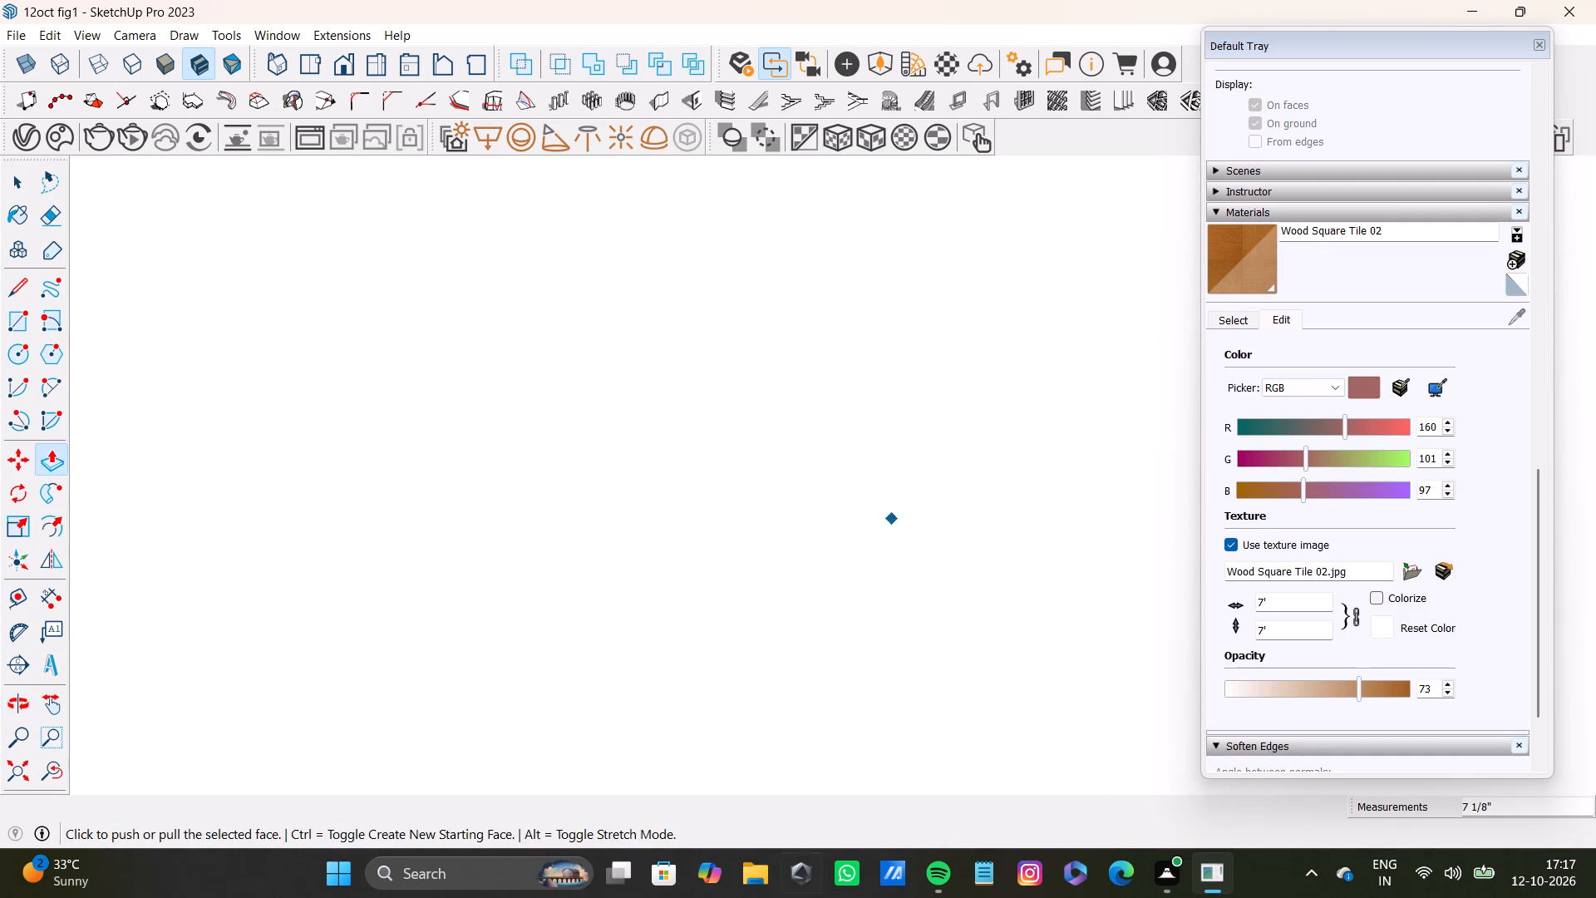
pyautogui.moveTo(53, 770); pyautogui.dragTo(43, 771)
pyautogui.click(14, 769)
pyautogui.moveTo(724, 601); pyautogui.dragTo(1114, 792, button='middle')
pyautogui.scroll(3, 1081, 534)
pyautogui.keyDown('shift'); pyautogui.moveTo(941, 427); pyautogui.dragTo(909, 685, button='middle'); pyautogui.keyUp('shift')
pyautogui.scroll(8, 736, 549)
pyautogui.keyDown('shift'); pyautogui.moveTo(726, 342); pyautogui.dragTo(756, 624, button='middle'); pyautogui.keyUp('shift')
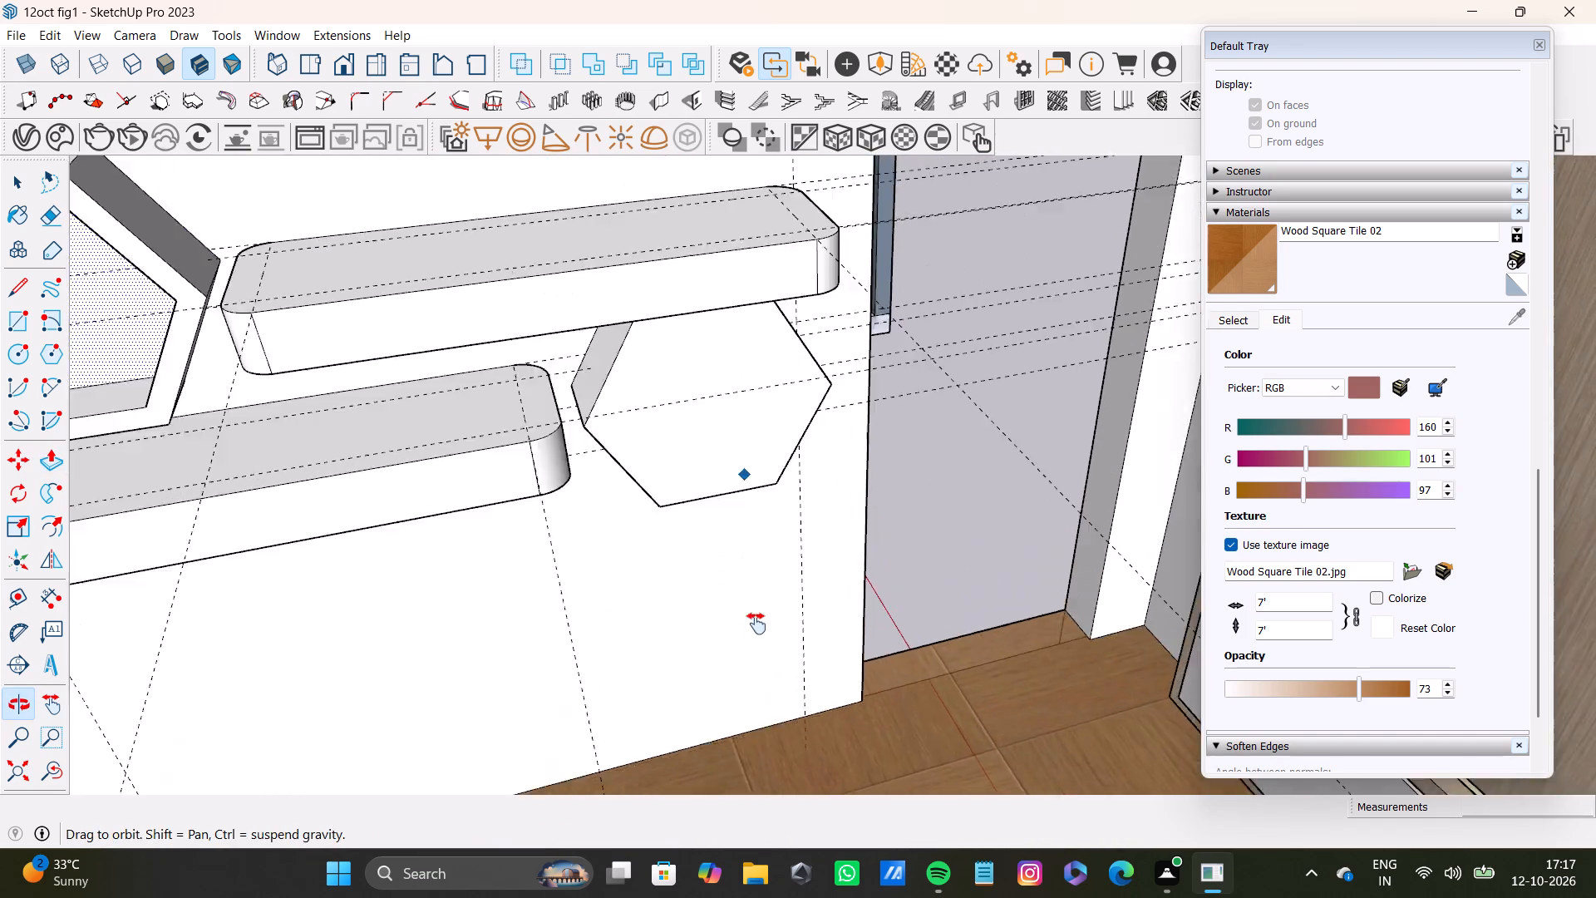
pyautogui.keyDown('shift'); pyautogui.moveTo(756, 624); pyautogui.dragTo(681, 604, button='middle'); pyautogui.keyUp('shift')
pyautogui.scroll(4, 705, 553)
pyautogui.moveTo(727, 571); pyautogui.dragTo(670, 448, button='middle')
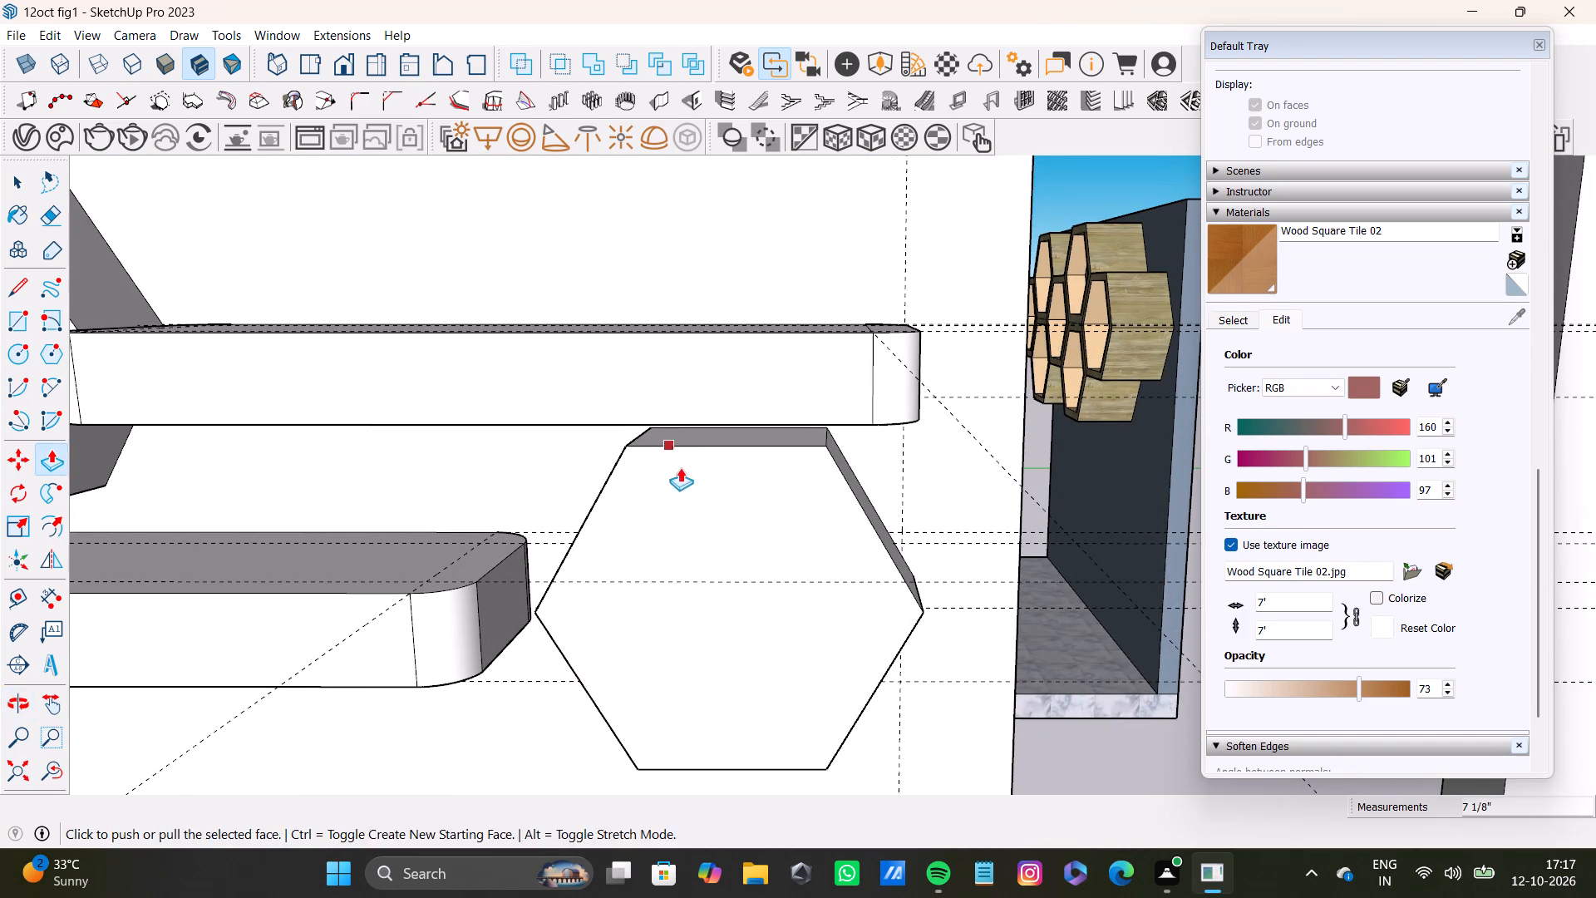
pyautogui.press('space')
pyautogui.click(684, 473)
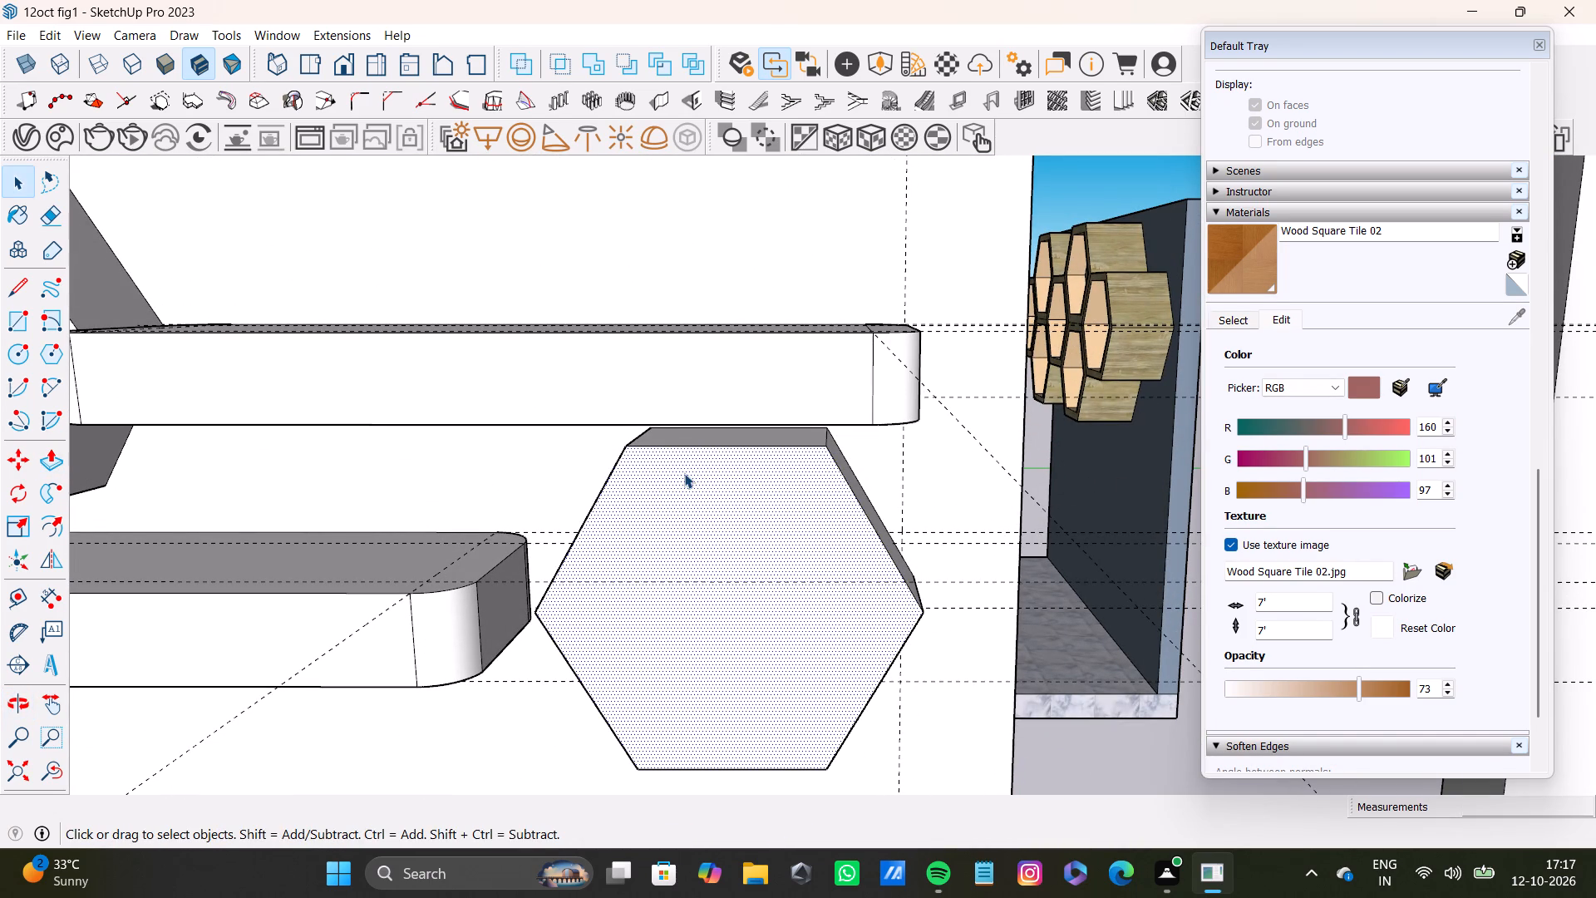
pyautogui.press('f')
pyautogui.moveTo(698, 520); pyautogui.dragTo(695, 470)
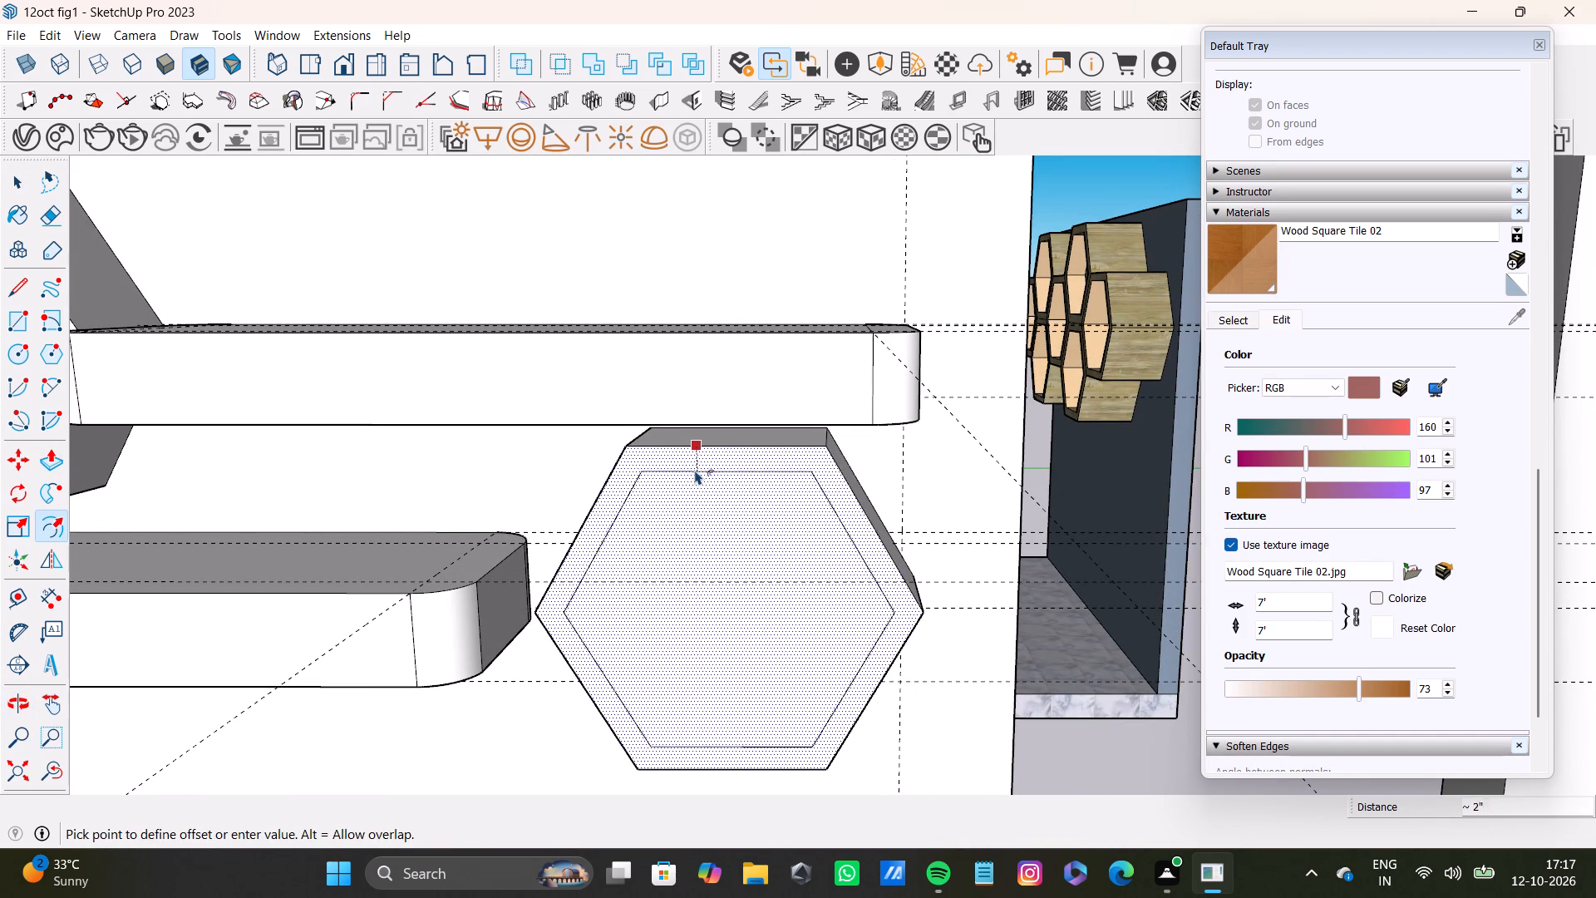
pyautogui.moveTo(695, 470); pyautogui.dragTo(694, 469)
# Push the lower hexagonal block's inner face back about 8 11/16" to hollow the block.
pyautogui.press('space')
pyautogui.click(722, 575)
pyautogui.moveTo(881, 616); pyautogui.dragTo(719, 657, button='middle')
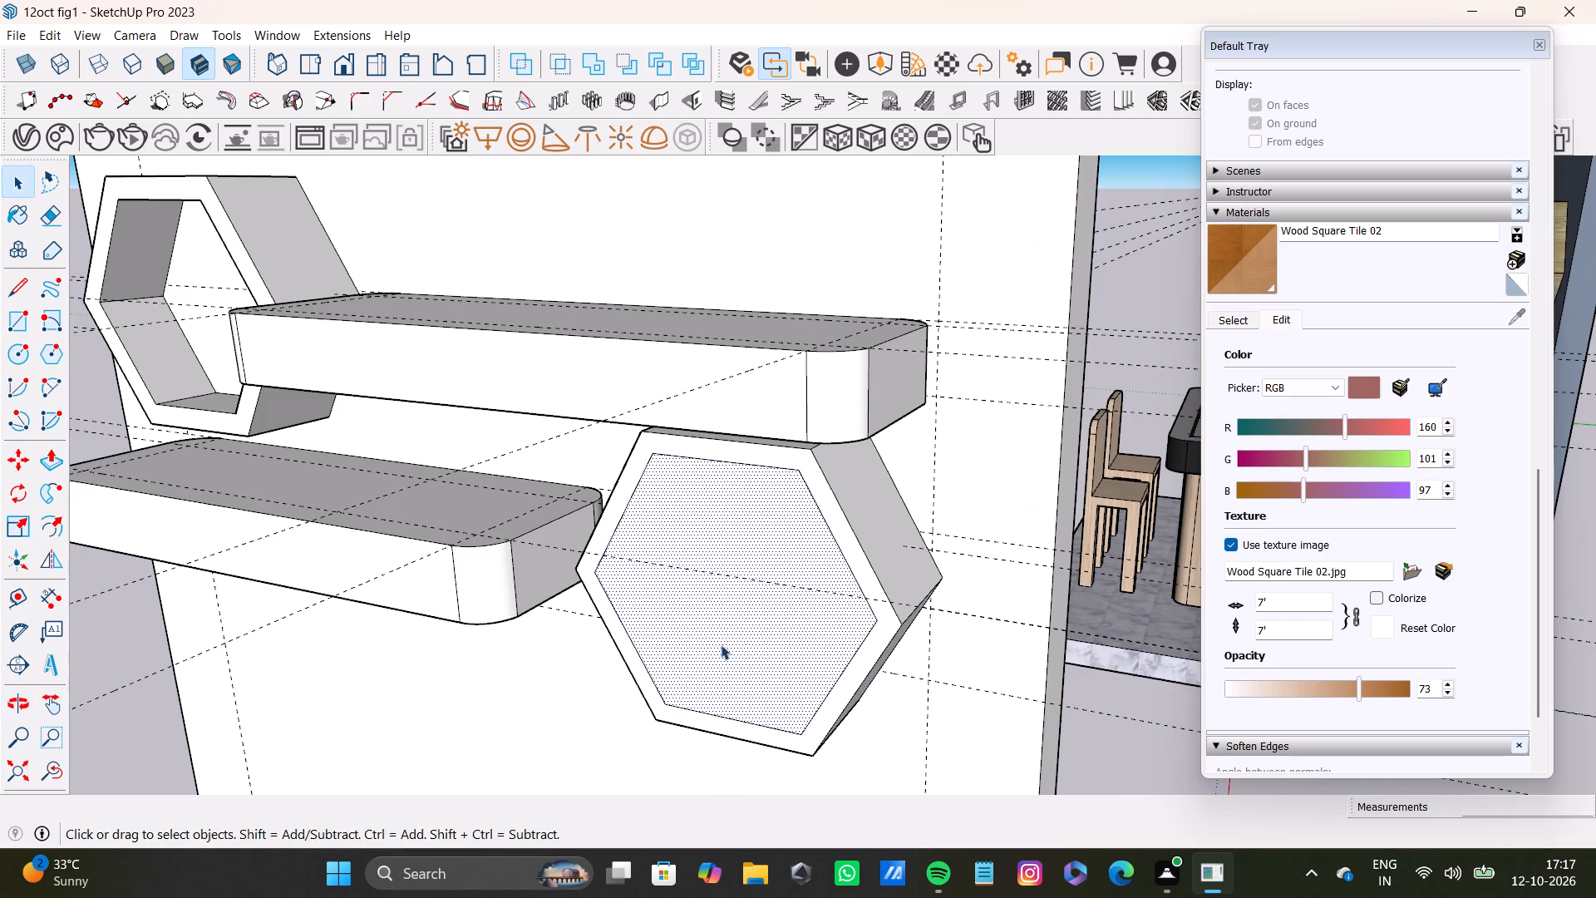
pyautogui.press('p')
pyautogui.moveTo(717, 611); pyautogui.dragTo(785, 604)
# Examine the hollowed hexagonal blocks and the room among the neighbouring models from several angles.
pyautogui.scroll(-8, 757, 641)
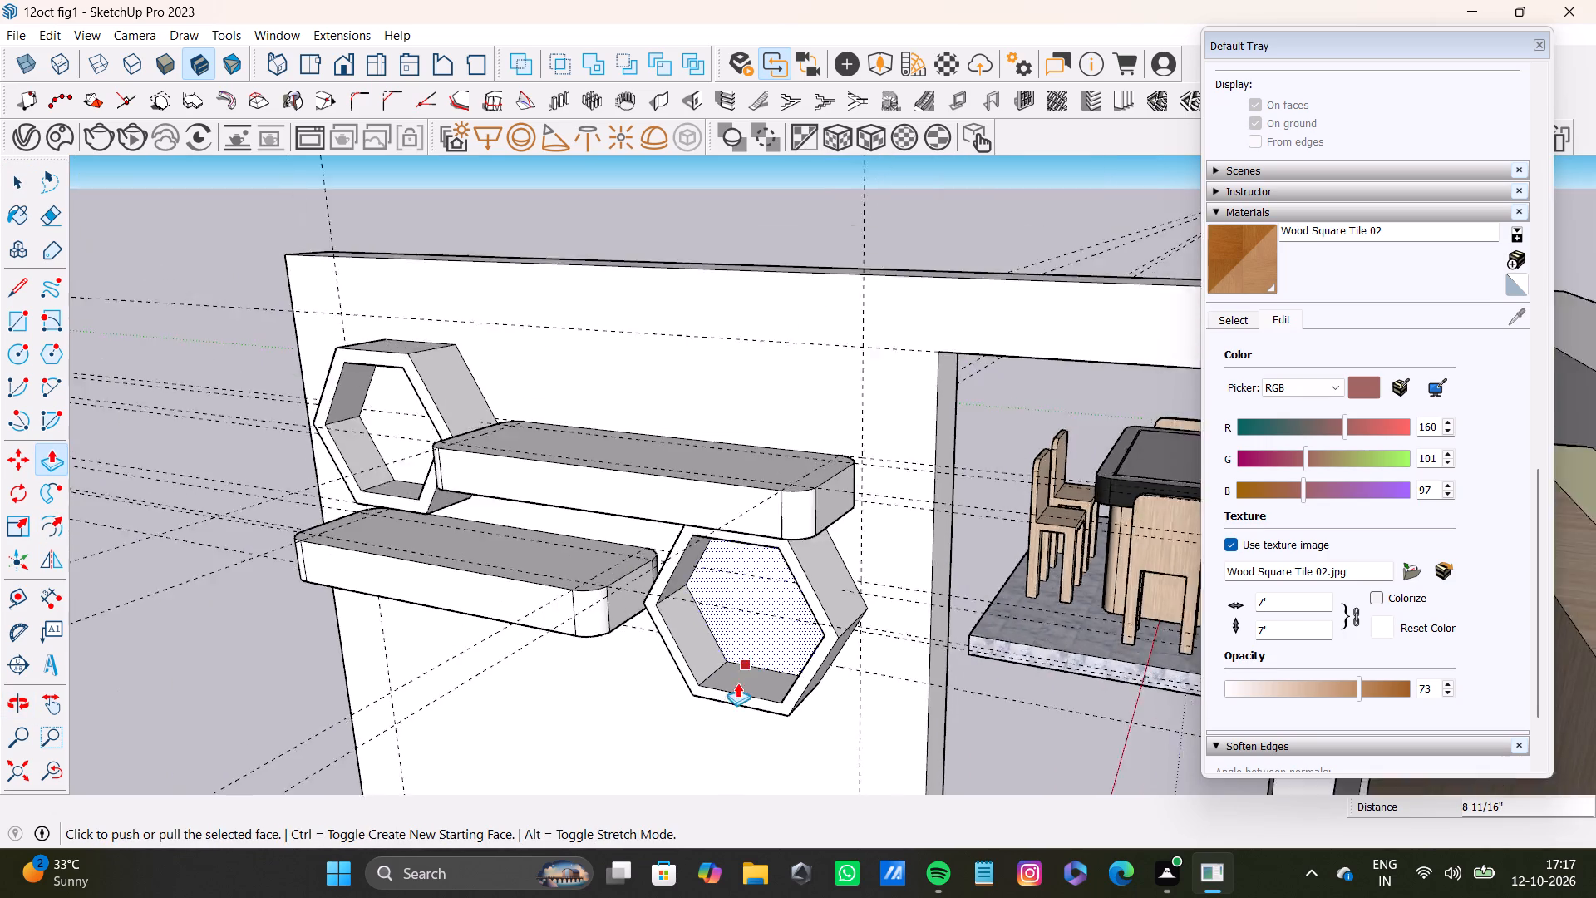
pyautogui.scroll(-5, 737, 683)
pyautogui.moveTo(729, 688); pyautogui.dragTo(1004, 751, button='middle')
pyautogui.keyDown('shift'); pyautogui.scroll(-4, 977, 748); pyautogui.keyUp('shift')
pyautogui.keyDown('shift'); pyautogui.moveTo(976, 738); pyautogui.dragTo(786, 755, button='middle'); pyautogui.keyUp('shift')
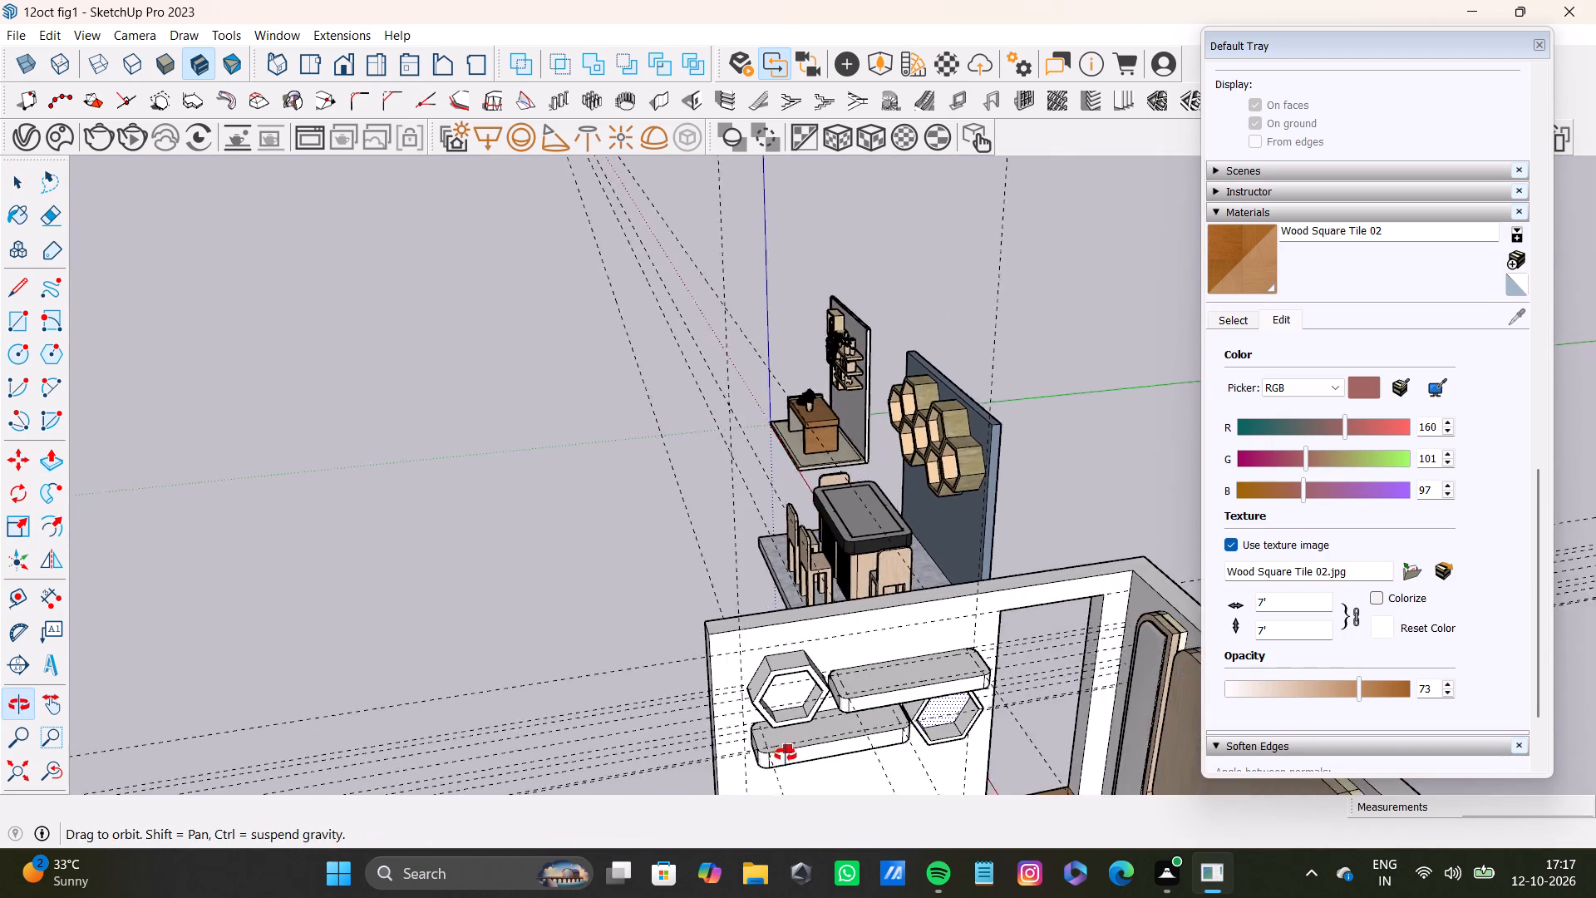
pyautogui.keyDown('shift'); pyautogui.moveTo(786, 755); pyautogui.dragTo(1053, 834, button='middle'); pyautogui.keyUp('shift')
pyautogui.scroll(-12, 1005, 717)
pyautogui.moveTo(641, 628); pyautogui.dragTo(1091, 608, button='middle')
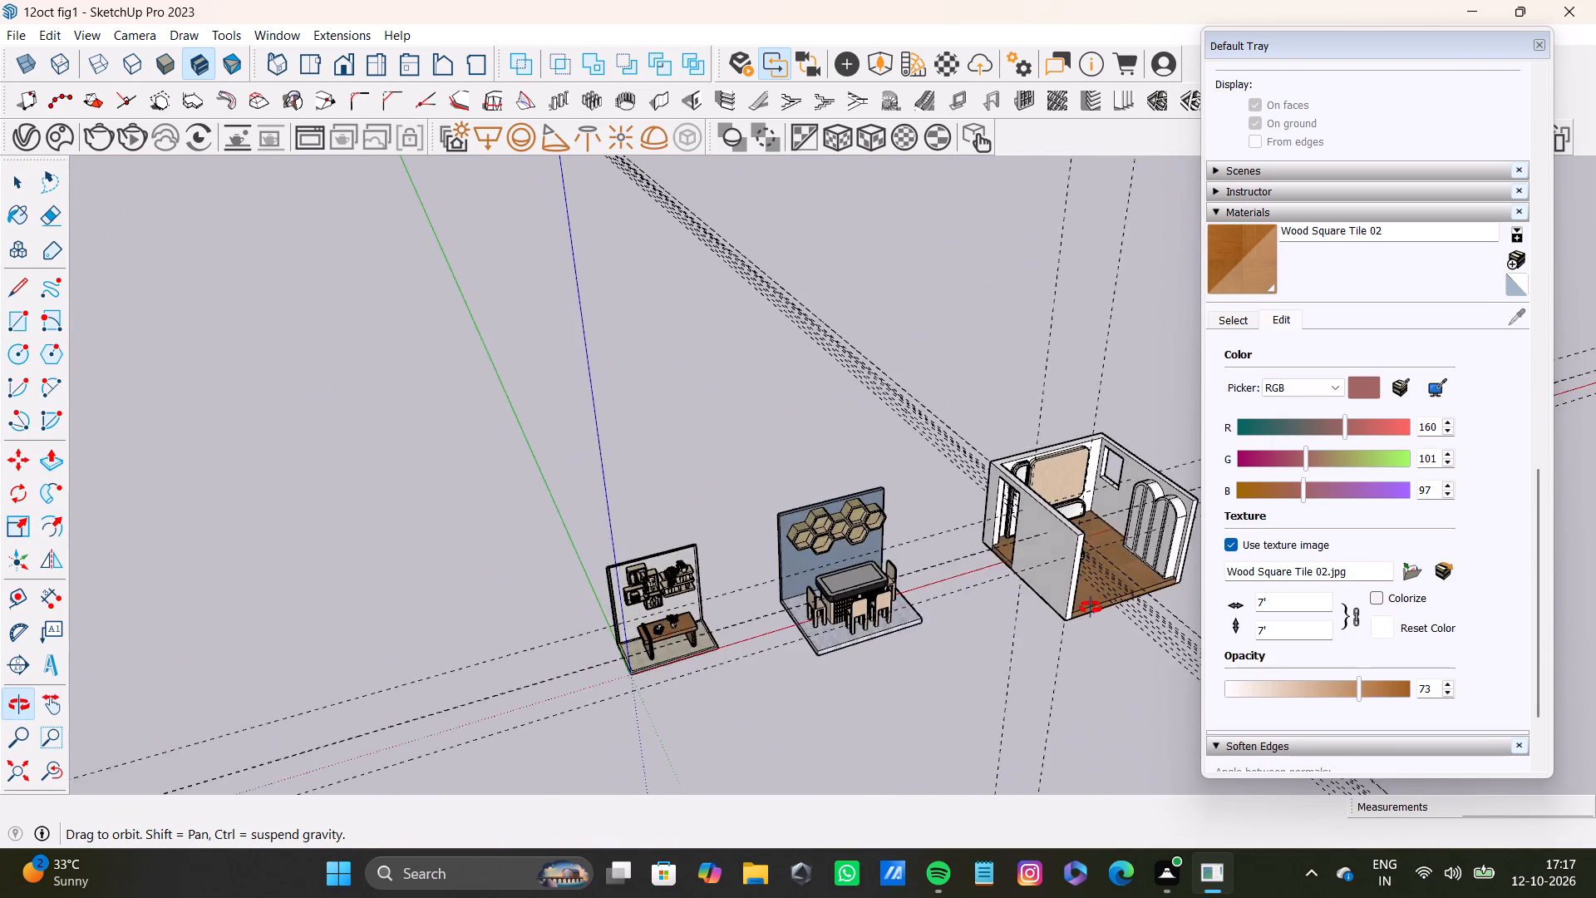
pyautogui.moveTo(1091, 608); pyautogui.dragTo(1105, 638, button='middle')
# Widen the window by pushing its side reveal nearest the arched volumes outward by about 1' 9".
pyautogui.scroll(11, 780, 579)
pyautogui.moveTo(964, 591); pyautogui.dragTo(968, 590, button='middle')
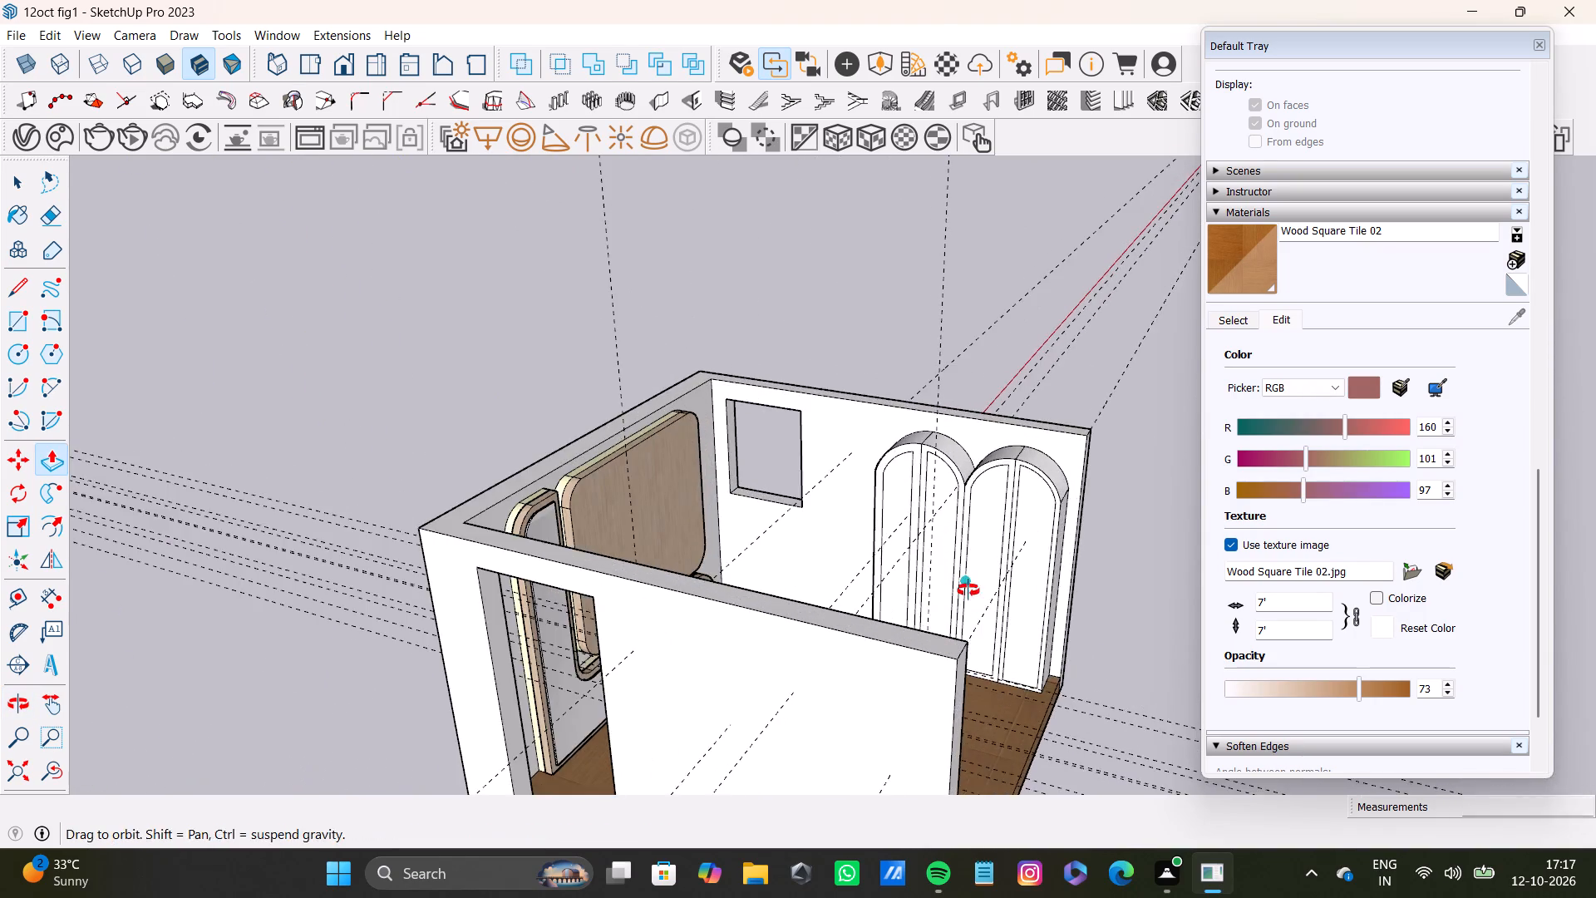
pyautogui.moveTo(968, 590); pyautogui.dragTo(1091, 590, button='middle')
pyautogui.scroll(8, 814, 481)
pyautogui.moveTo(749, 476); pyautogui.dragTo(985, 529, button='middle')
pyautogui.scroll(7, 706, 529)
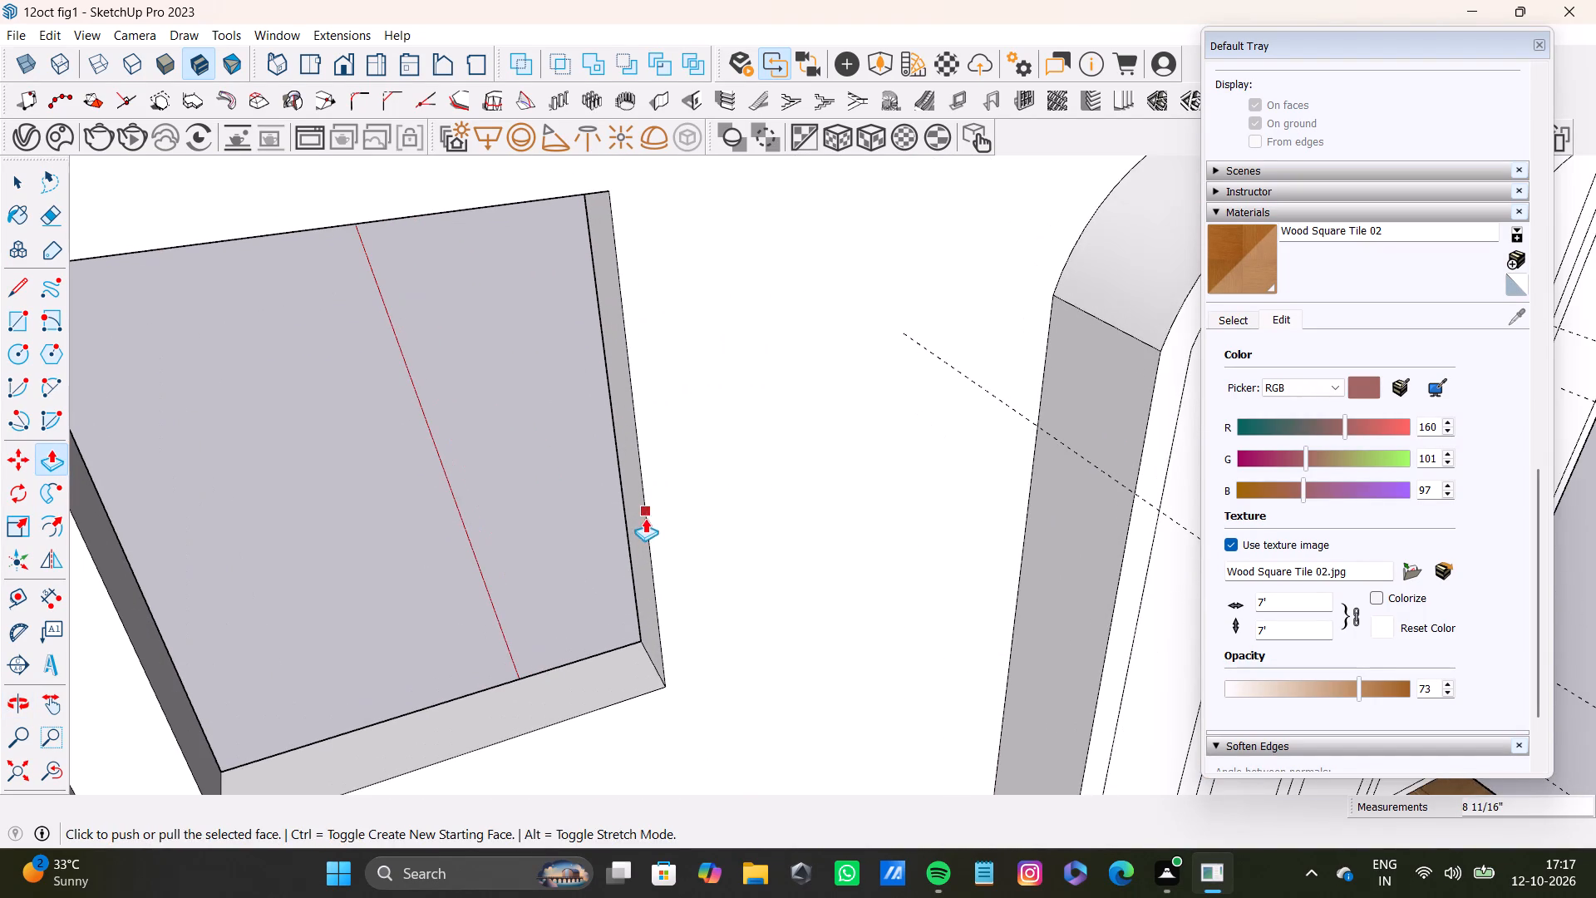
pyautogui.press('space')
pyautogui.click(643, 527)
pyautogui.press('p')
pyautogui.moveTo(641, 529); pyautogui.dragTo(731, 523)
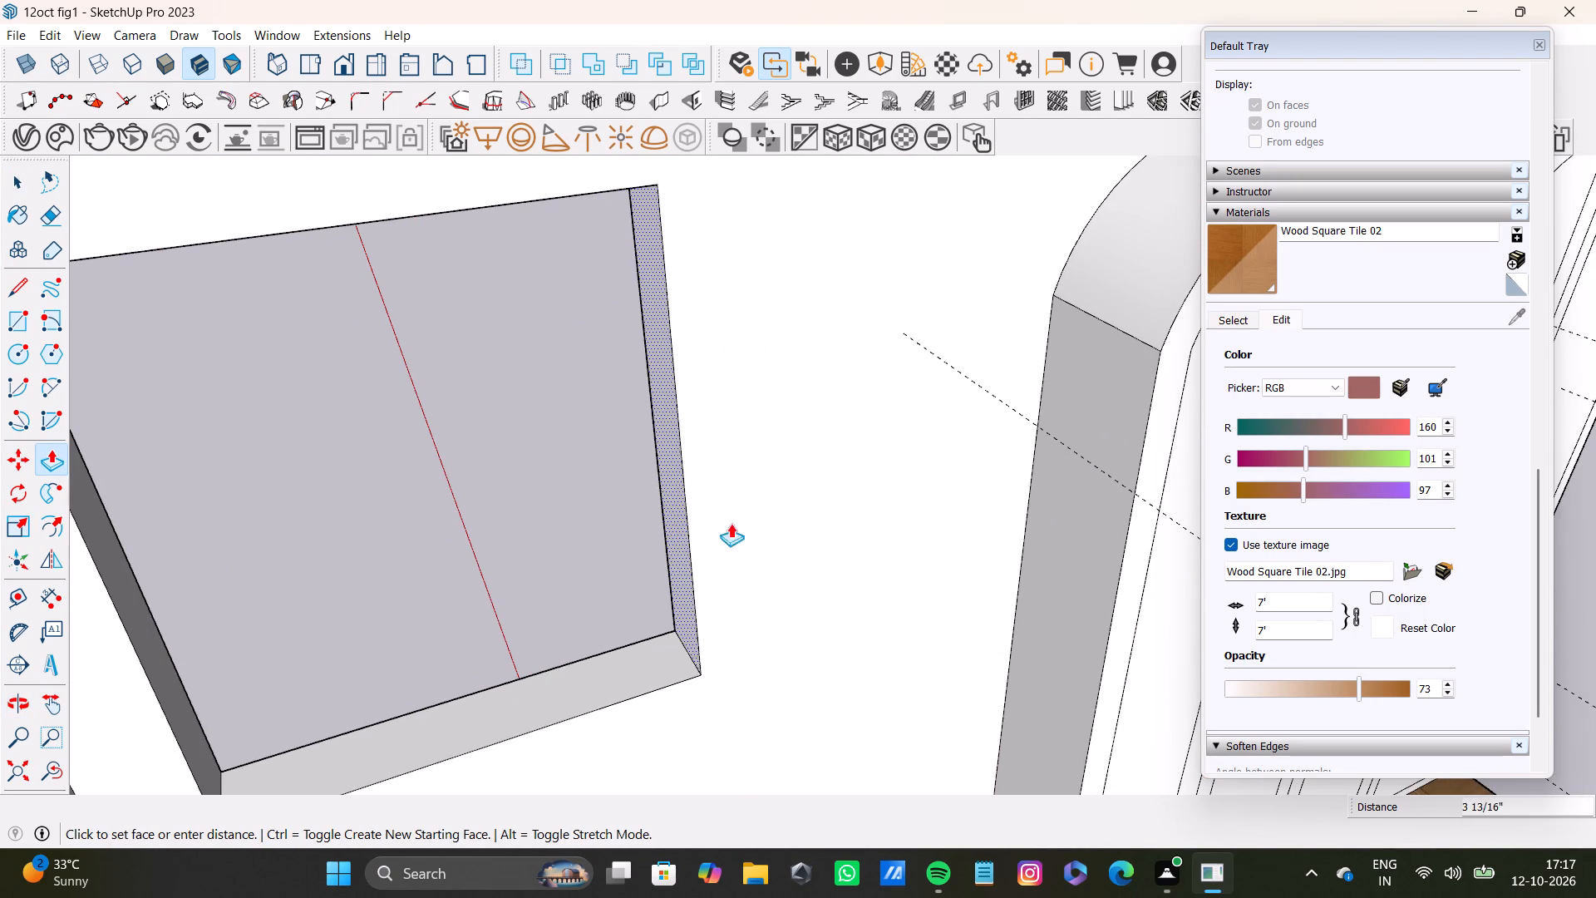
pyautogui.moveTo(731, 523); pyautogui.dragTo(850, 513)
# Pull the window's side reveal nearest the laminate panel slightly into the opening to narrow it.
pyautogui.scroll(-8, 791, 566)
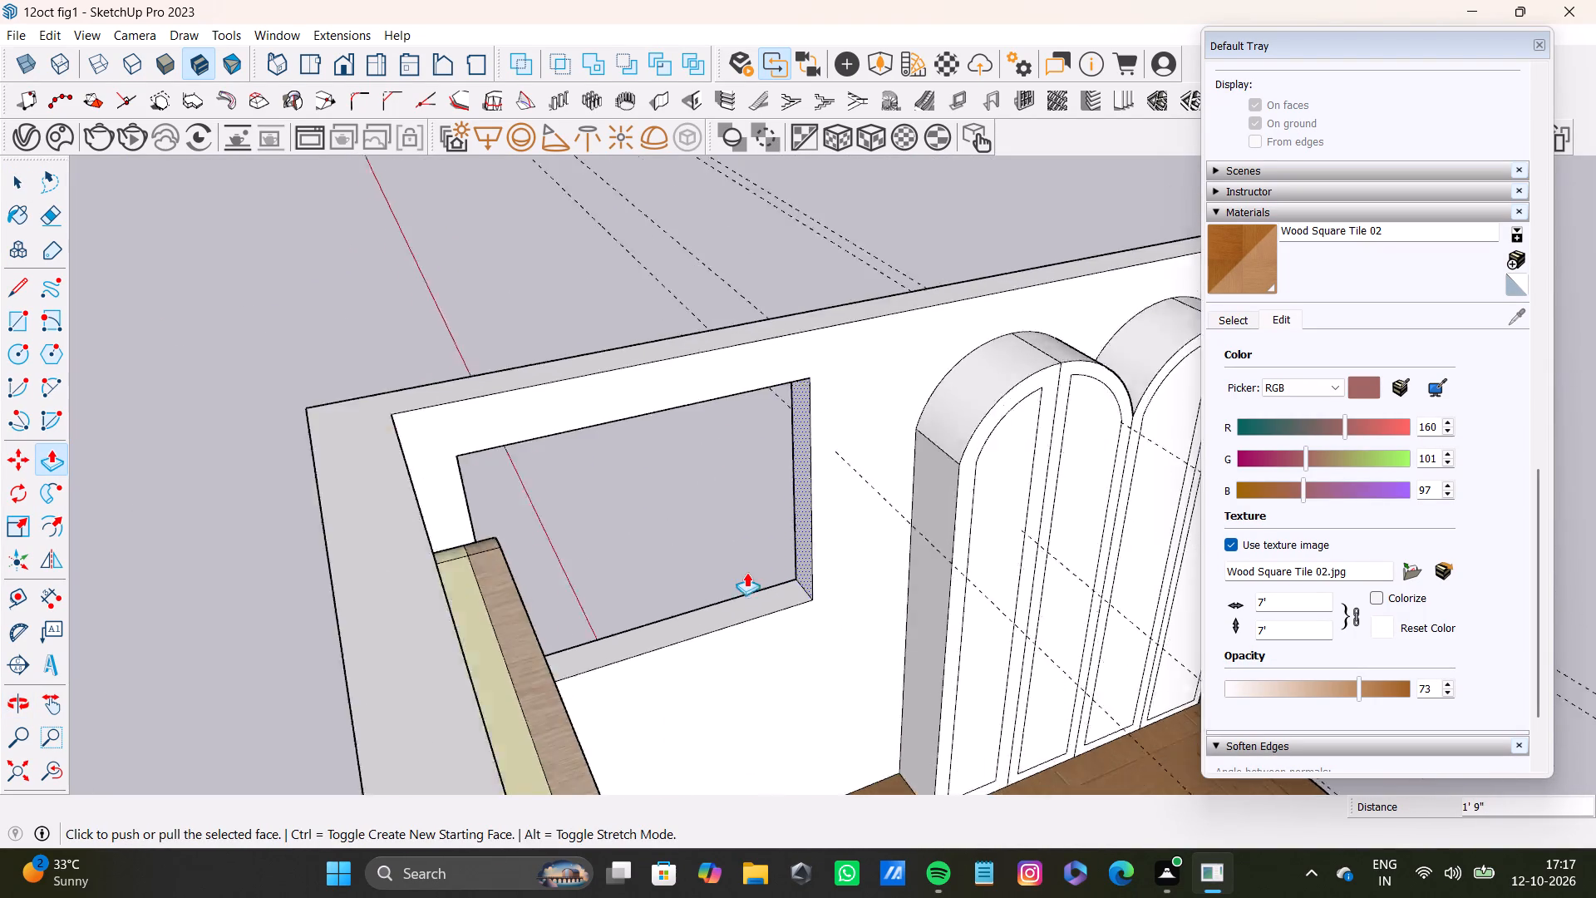
pyautogui.moveTo(886, 605); pyautogui.dragTo(608, 603, button='middle')
pyautogui.scroll(6, 561, 486)
pyautogui.press('space')
pyautogui.click(570, 490)
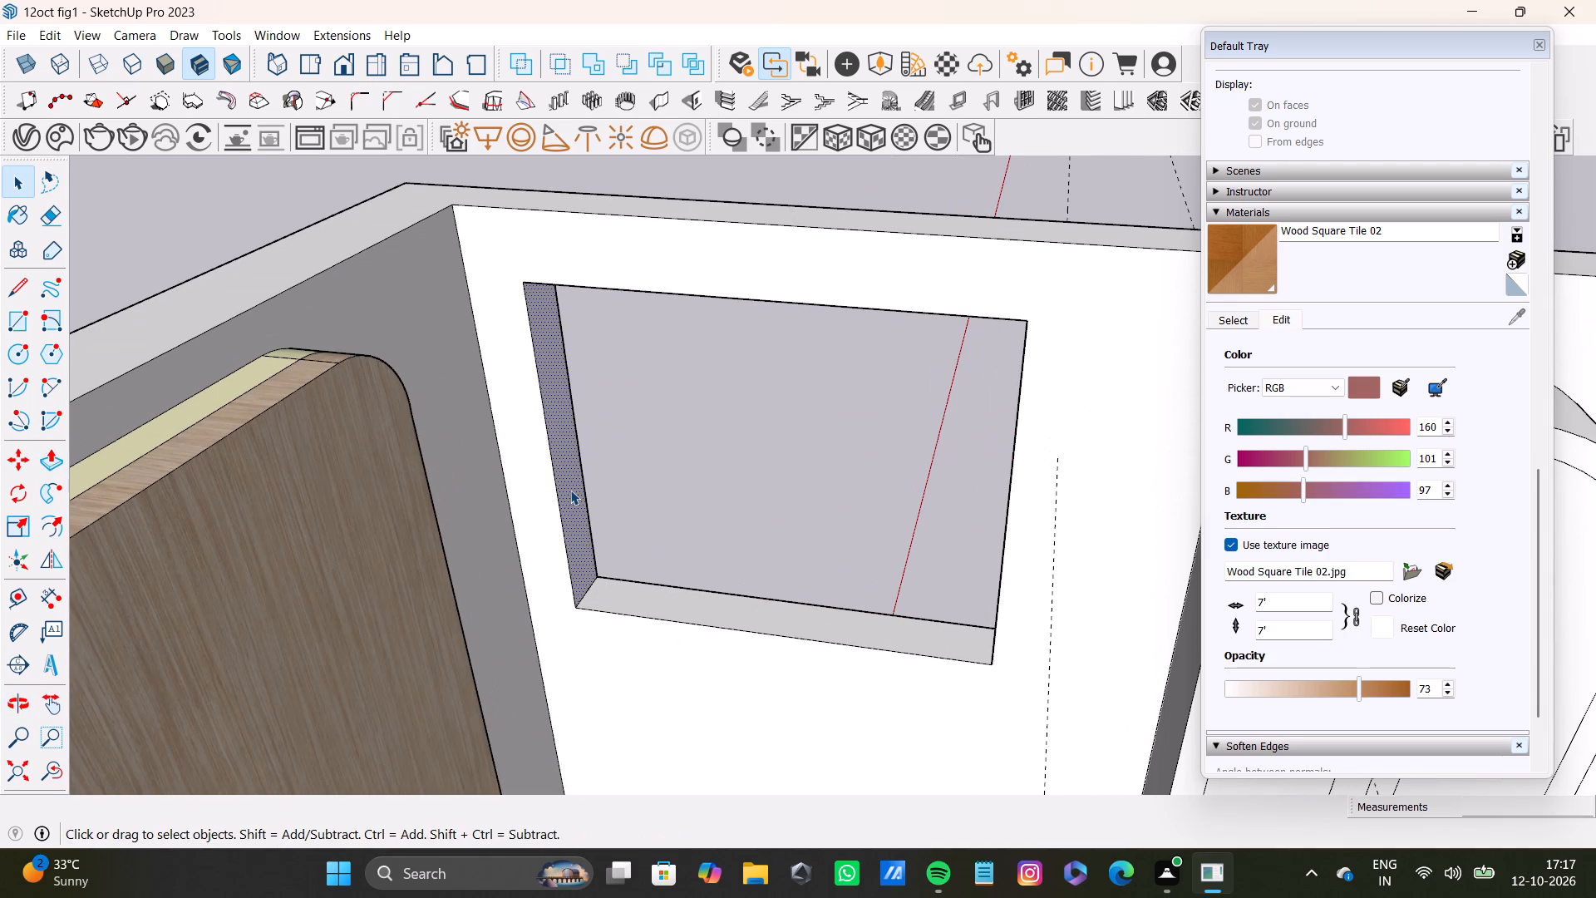
pyautogui.press('p')
pyautogui.moveTo(570, 490); pyautogui.dragTo(596, 499)
pyautogui.press('space')
pyautogui.scroll(-2, 642, 484)
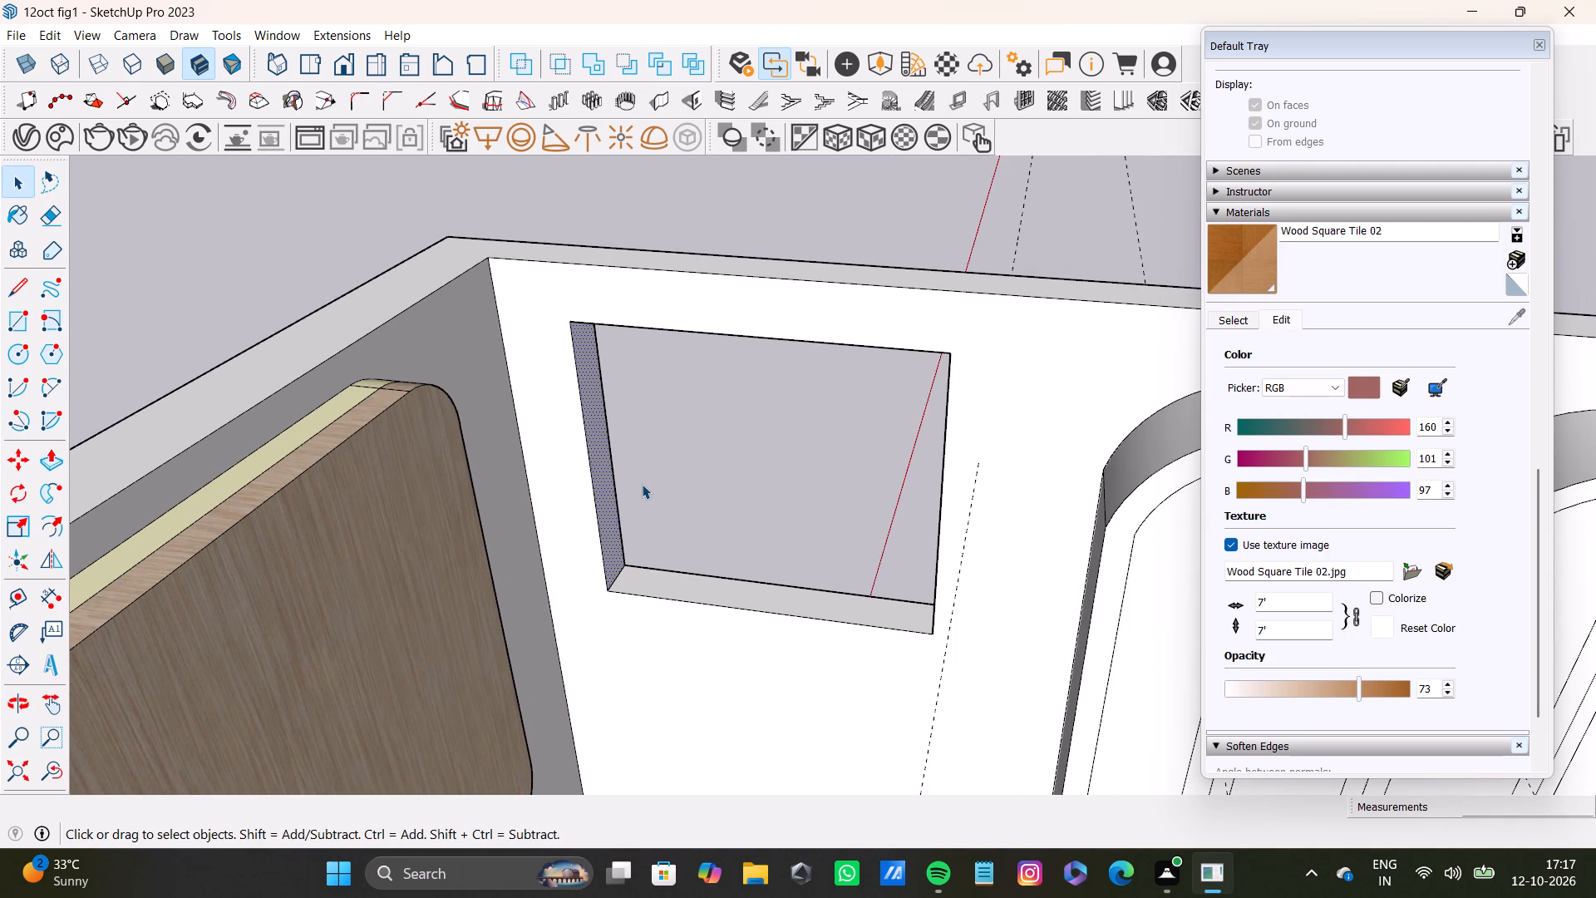
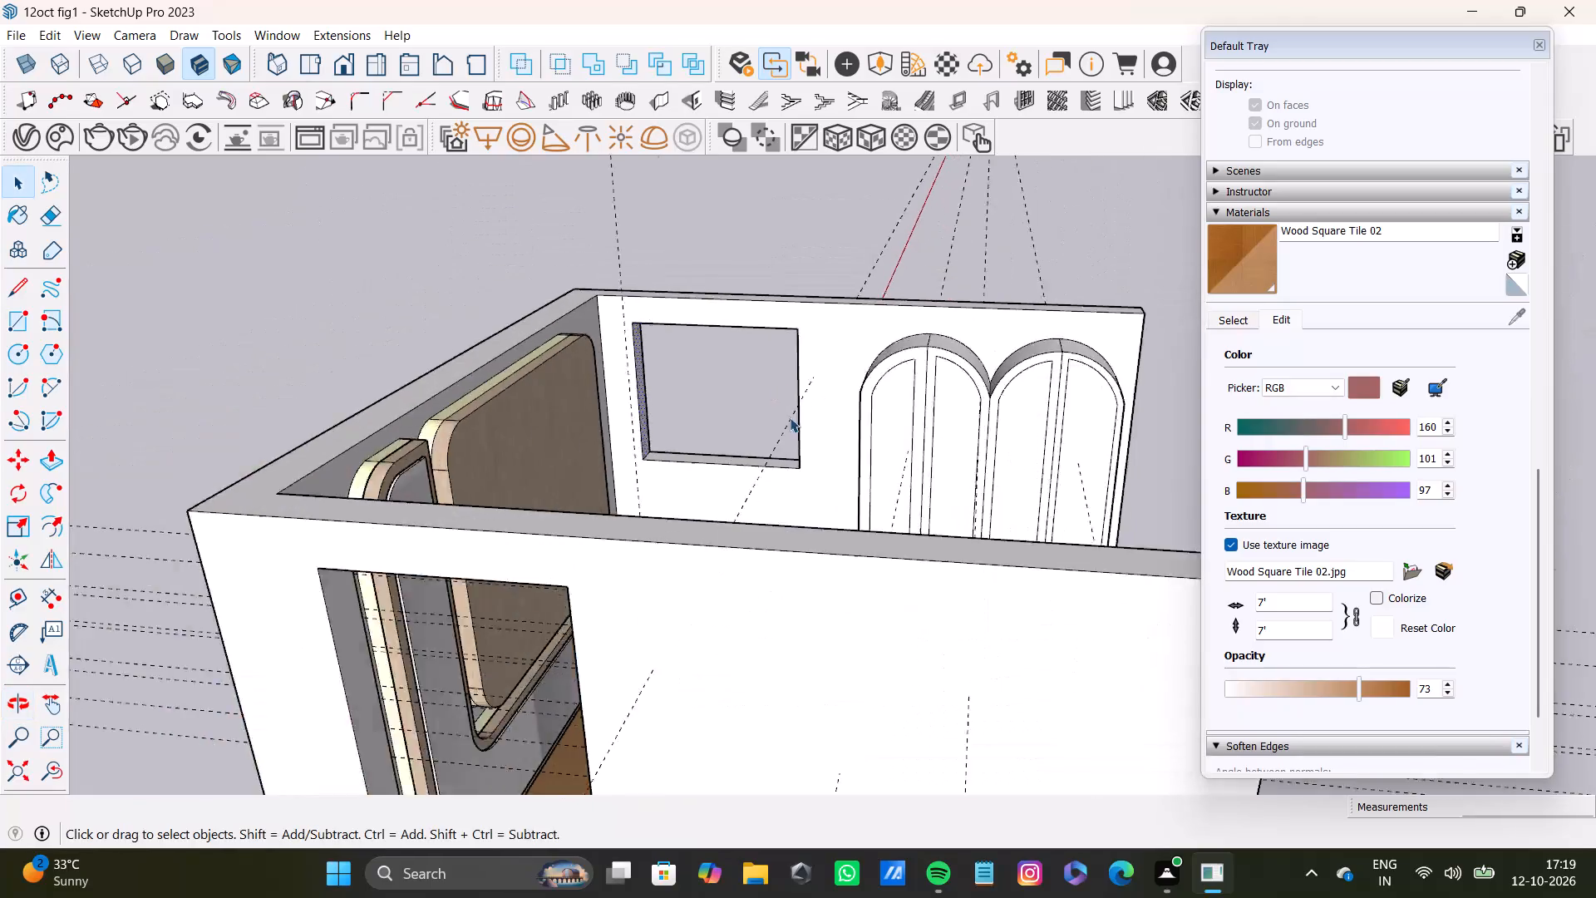
# Select the front face plus the top and upper-right outer faces of the upper hexagonal wall shelf.
pyautogui.keyDown('shift'); pyautogui.moveTo(800, 437); pyautogui.dragTo(555, 739, button='middle'); pyautogui.keyUp('shift')
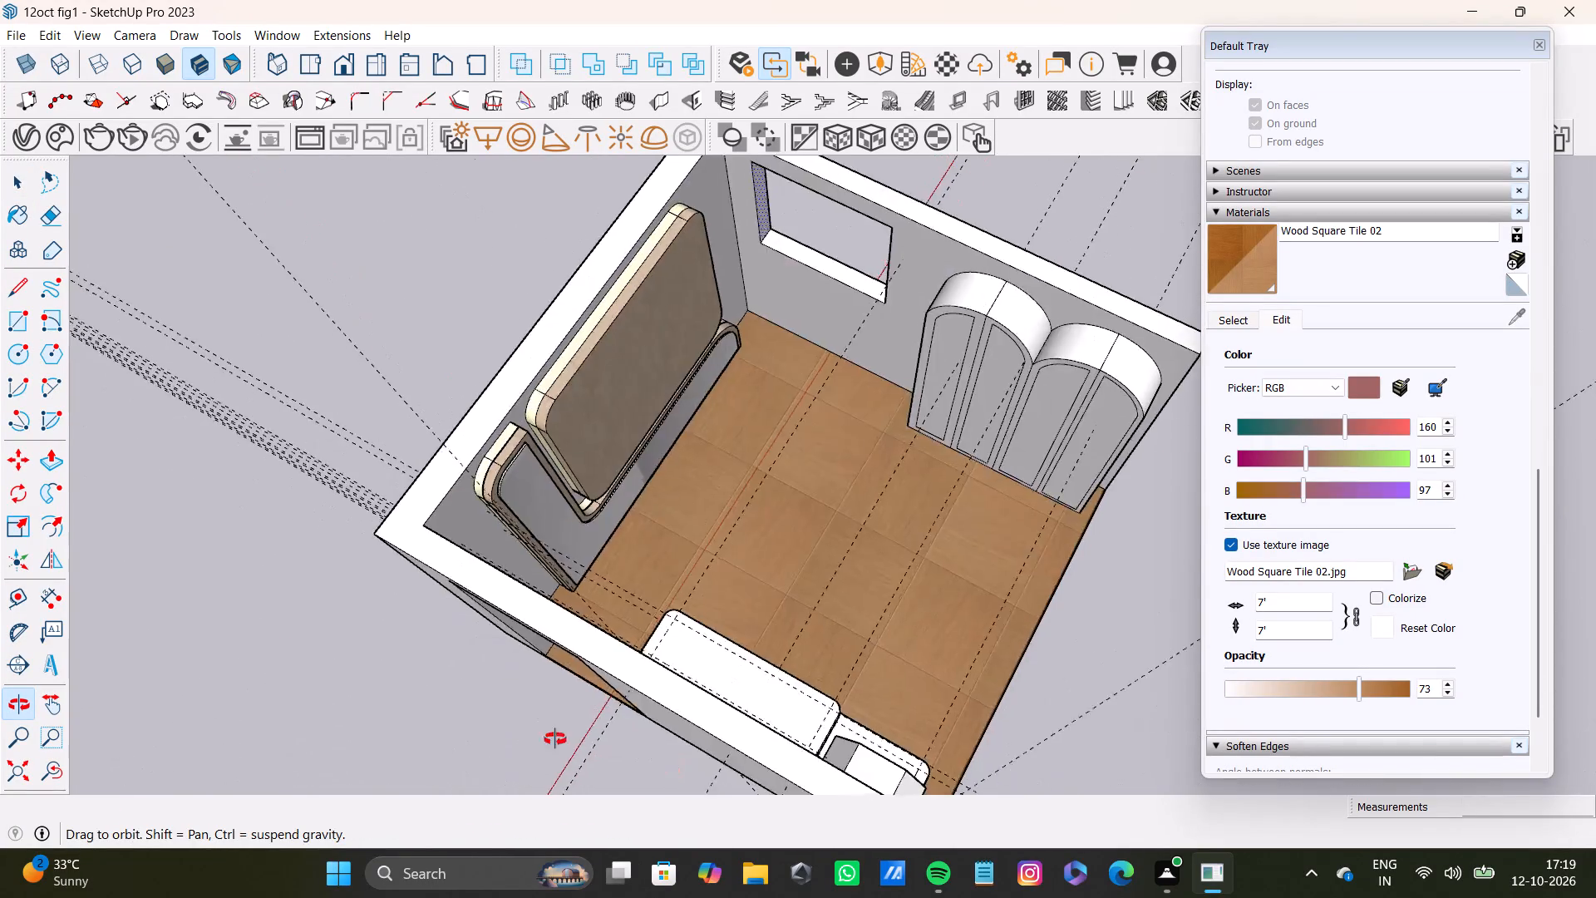
pyautogui.keyDown('shift'); pyautogui.moveTo(555, 739); pyautogui.dragTo(0, 538, button='middle'); pyautogui.keyUp('shift')
pyautogui.moveTo(0, 525); pyautogui.dragTo(9, 493, button='middle')
pyautogui.scroll(9, 422, 510)
pyautogui.moveTo(709, 491); pyautogui.dragTo(536, 500, button='middle')
pyautogui.scroll(4, 615, 476)
pyautogui.moveTo(682, 466); pyautogui.dragTo(510, 454, button='middle')
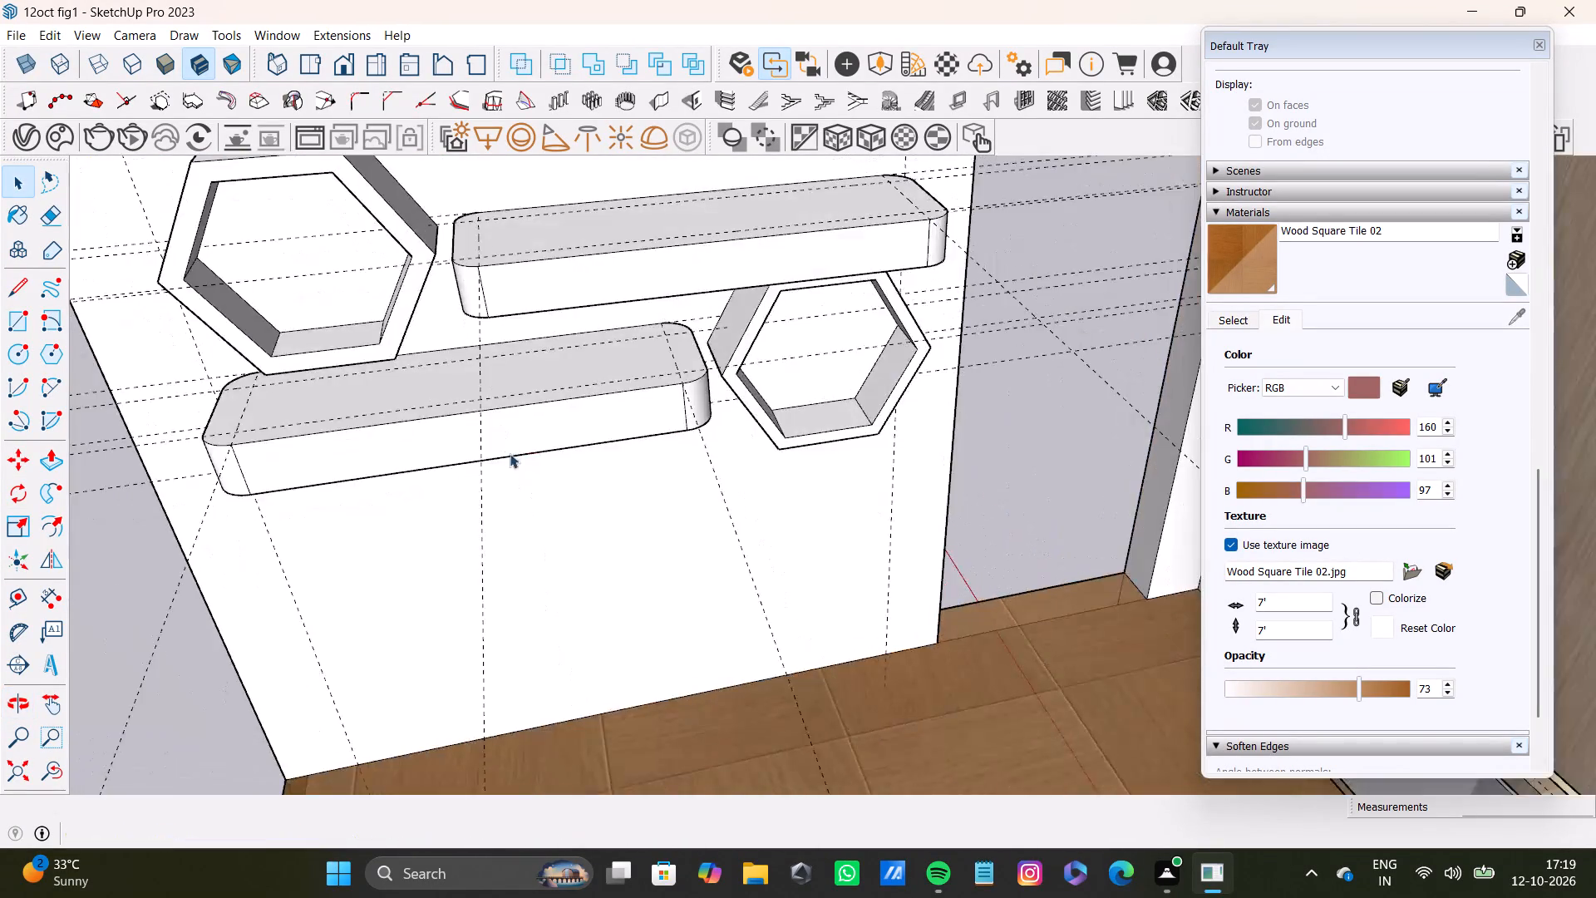
pyautogui.scroll(-4, 517, 447)
pyautogui.keyDown('shift'); pyautogui.moveTo(524, 463); pyautogui.dragTo(549, 540, button='middle'); pyautogui.keyUp('shift')
pyautogui.scroll(12, 505, 429)
pyautogui.press('space')
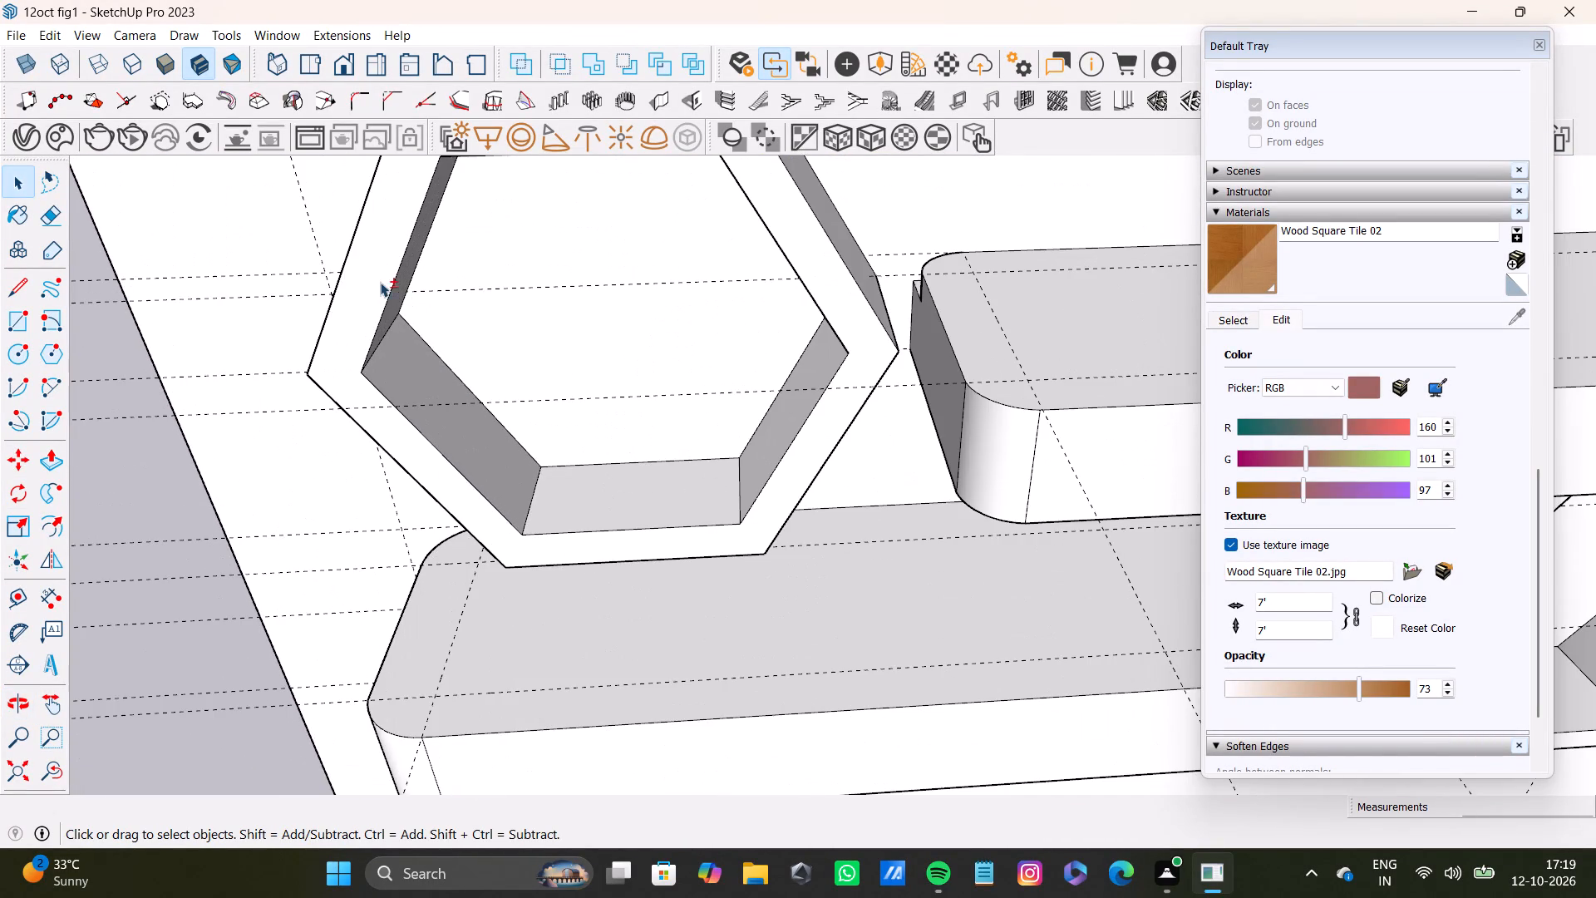
pyautogui.keyDown('shift'); pyautogui.doubleClick(375, 276); pyautogui.keyUp('shift')
pyautogui.keyDown('shift'); pyautogui.scroll(-4, 568, 303); pyautogui.keyUp('shift')
pyautogui.moveTo(653, 327); pyautogui.dragTo(554, 486, button='middle')
pyautogui.keyDown('shift'); pyautogui.scroll(3, 669, 338); pyautogui.keyUp('shift')
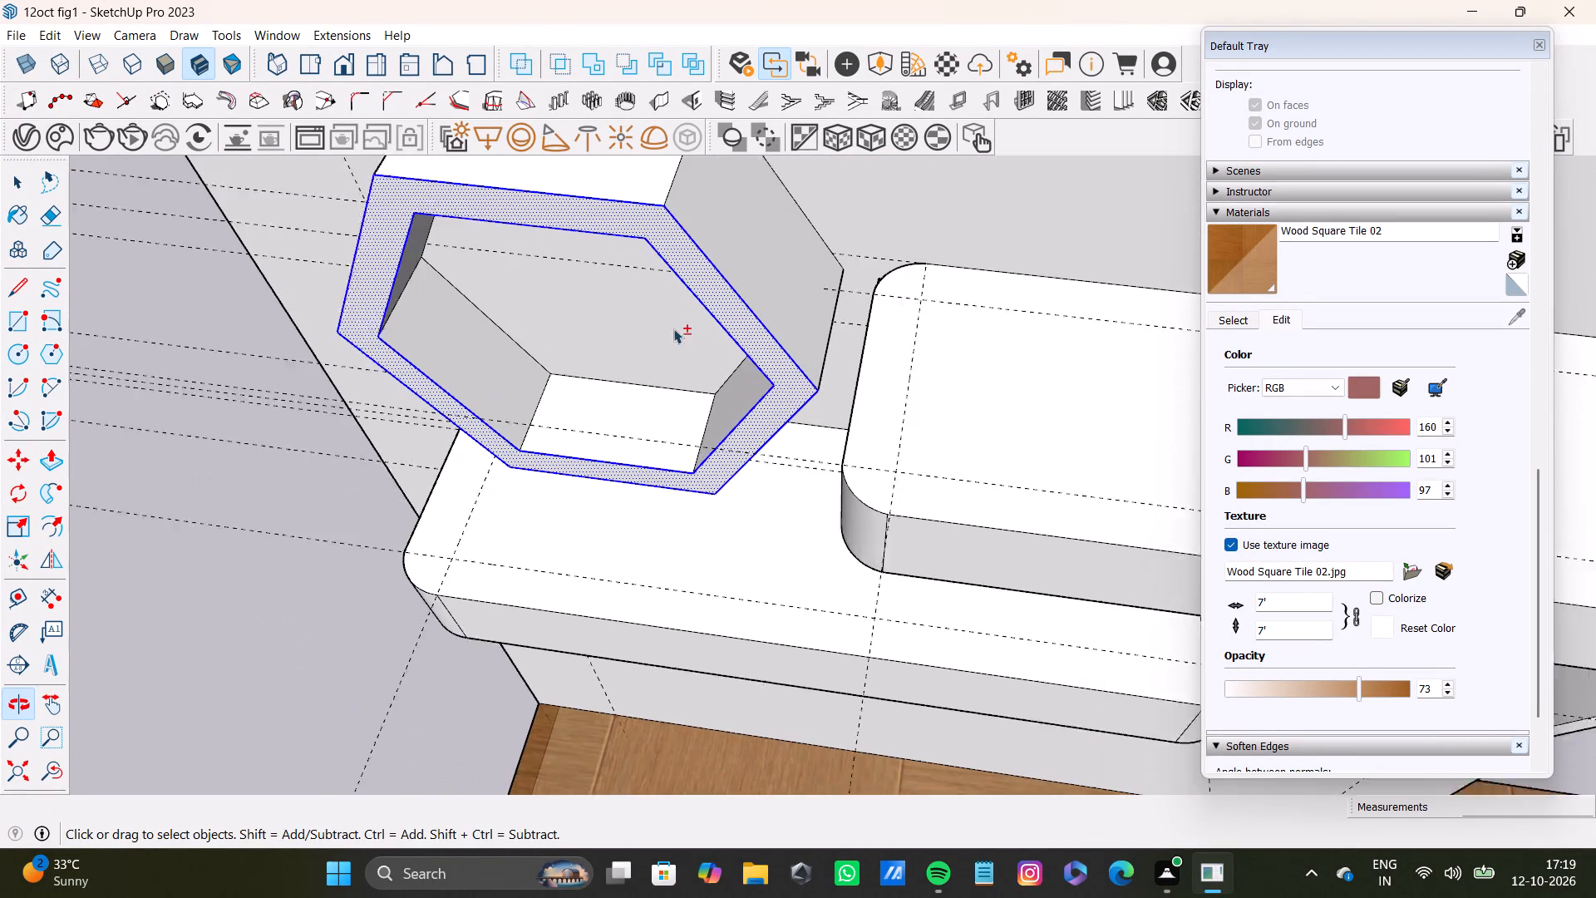
pyautogui.keyDown('shift'); pyautogui.doubleClick(753, 259); pyautogui.keyUp('shift')
pyautogui.keyDown('shift'); pyautogui.scroll(1, 707, 215); pyautogui.keyUp('shift')
pyautogui.keyDown('shift'); pyautogui.moveTo(707, 215); pyautogui.dragTo(736, 424, button='middle'); pyautogui.keyUp('shift')
pyautogui.keyDown('shift'); pyautogui.doubleClick(640, 328); pyautogui.keyUp('shift')
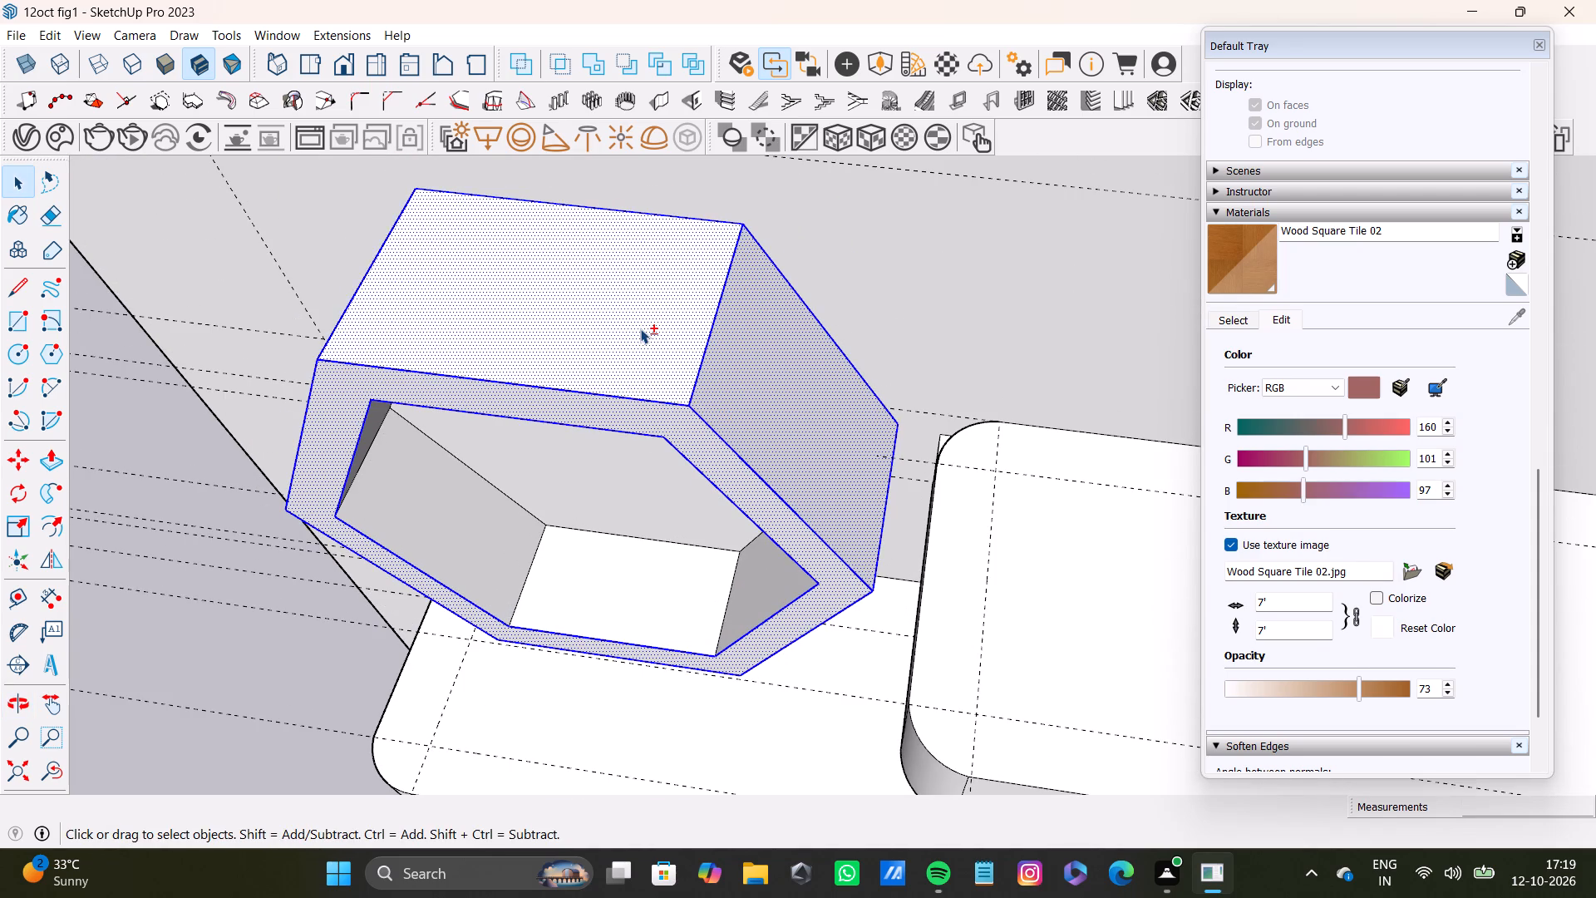
# Add the upper hexagonal shelf's remaining outer side faces, both left, the lower-right and the bottom, to the selection.
pyautogui.keyDown('shift'); pyautogui.scroll(-8, 639, 314); pyautogui.keyUp('shift')
pyautogui.moveTo(598, 448); pyautogui.dragTo(914, 294, button='middle')
pyautogui.scroll(4, 633, 400)
pyautogui.keyDown('shift'); pyautogui.doubleClick(480, 413); pyautogui.keyUp('shift')
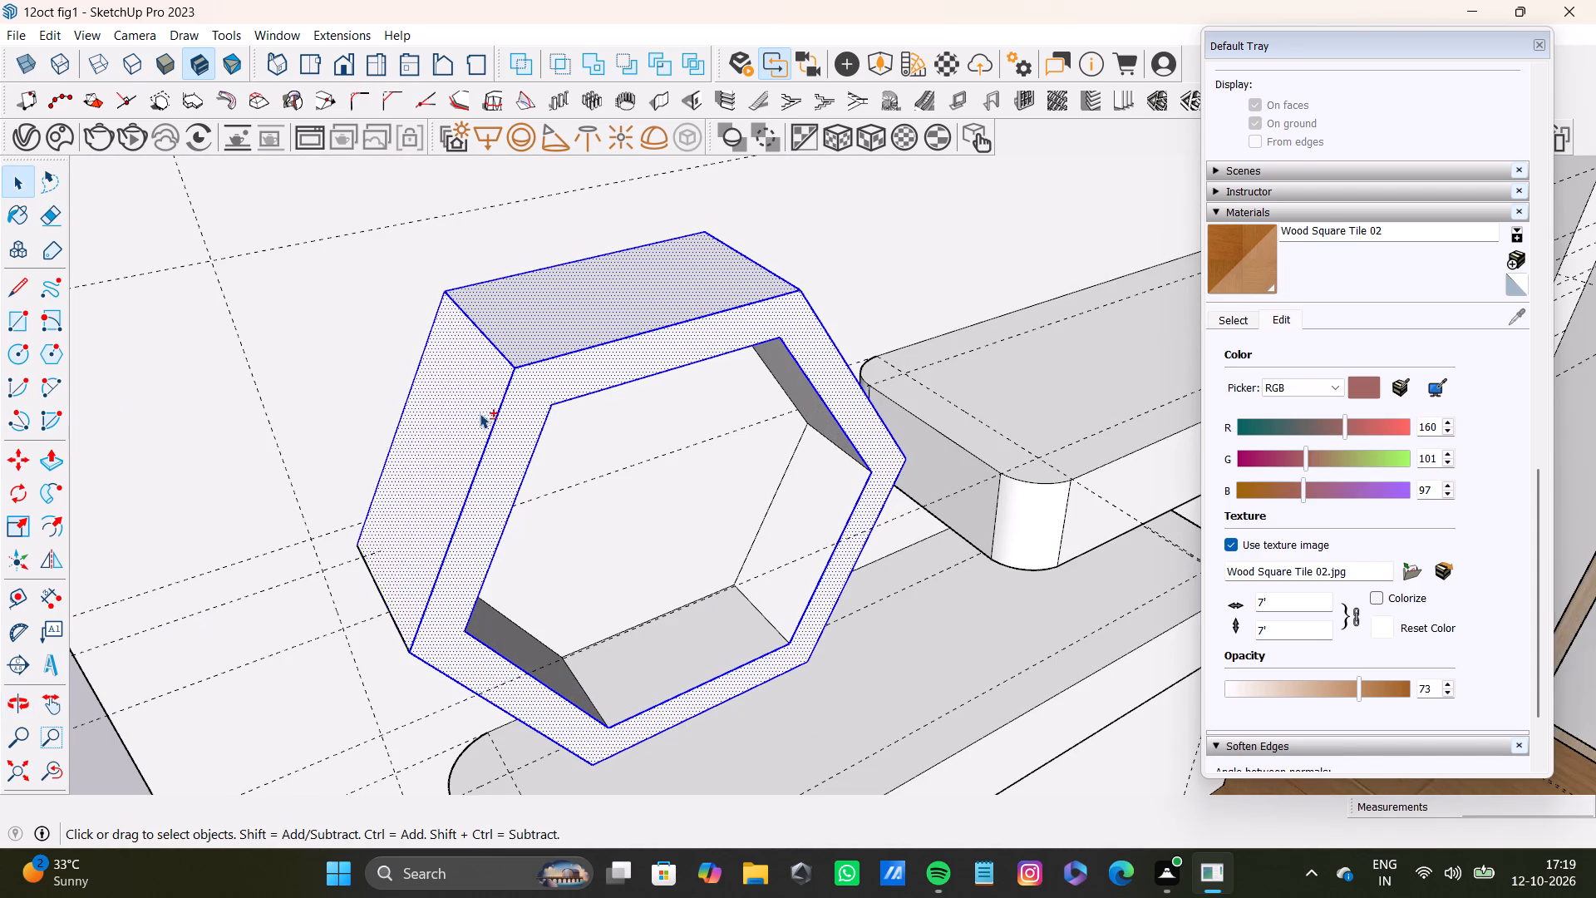
pyautogui.keyDown('shift'); pyautogui.scroll(-4, 587, 461); pyautogui.keyUp('shift')
pyautogui.keyDown('shift'); pyautogui.moveTo(740, 466); pyautogui.dragTo(835, 205, button='middle'); pyautogui.keyUp('shift')
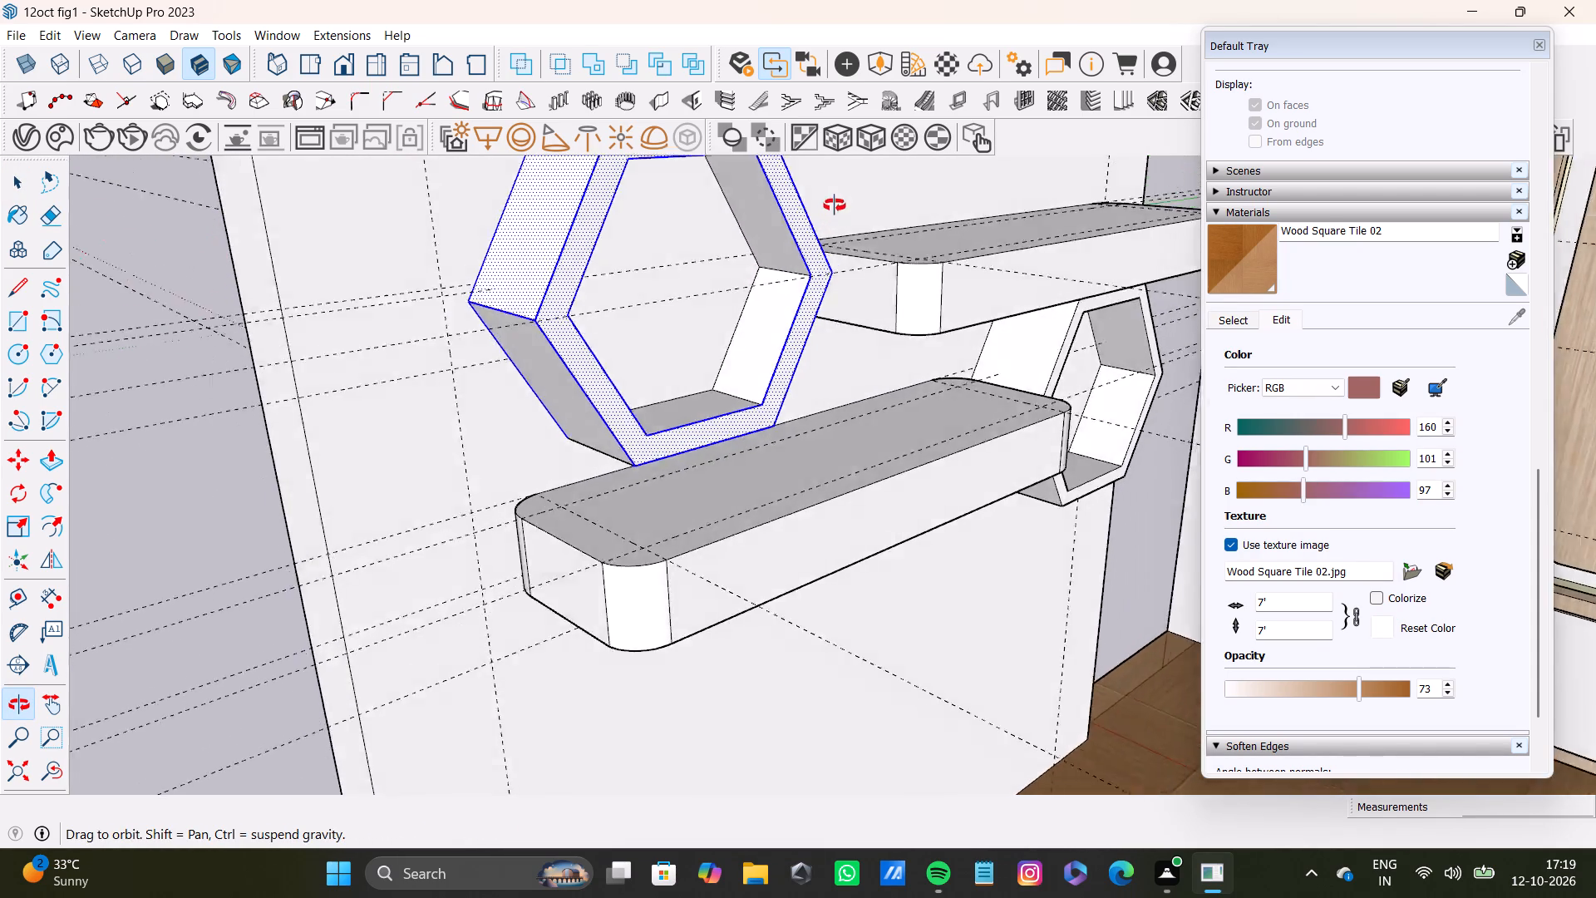
pyautogui.keyDown('shift'); pyautogui.moveTo(835, 205); pyautogui.dragTo(853, 150, button='middle'); pyautogui.keyUp('shift')
pyautogui.keyDown('shift'); pyautogui.scroll(5, 619, 318); pyautogui.keyUp('shift')
pyautogui.keyDown('shift'); pyautogui.doubleClick(608, 338); pyautogui.keyUp('shift')
pyautogui.keyDown('shift'); pyautogui.moveTo(800, 384); pyautogui.dragTo(480, 386, button='middle'); pyautogui.keyUp('shift')
pyautogui.scroll(6, 480, 383)
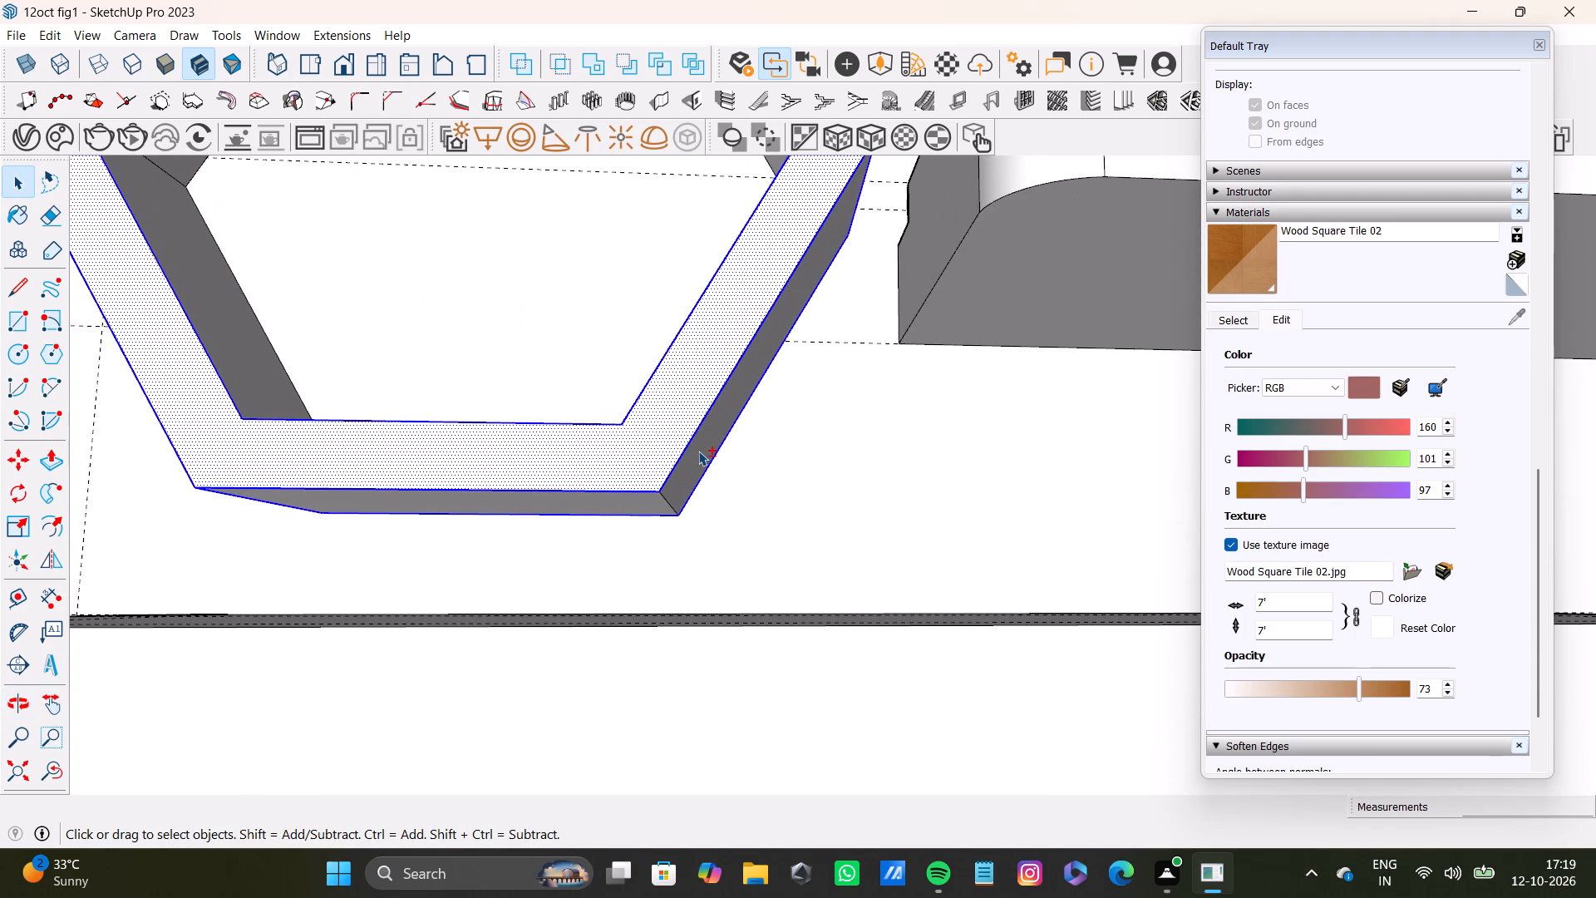
pyautogui.keyDown('shift'); pyautogui.doubleClick(698, 451); pyautogui.keyUp('shift')
pyautogui.keyDown('shift'); pyautogui.doubleClick(630, 500); pyautogui.keyUp('shift')
# Add all six inner side faces of the upper hexagonal shelf to the selection.
pyautogui.keyDown('shift'); pyautogui.moveTo(537, 344); pyautogui.dragTo(662, 638, button='middle'); pyautogui.keyUp('shift')
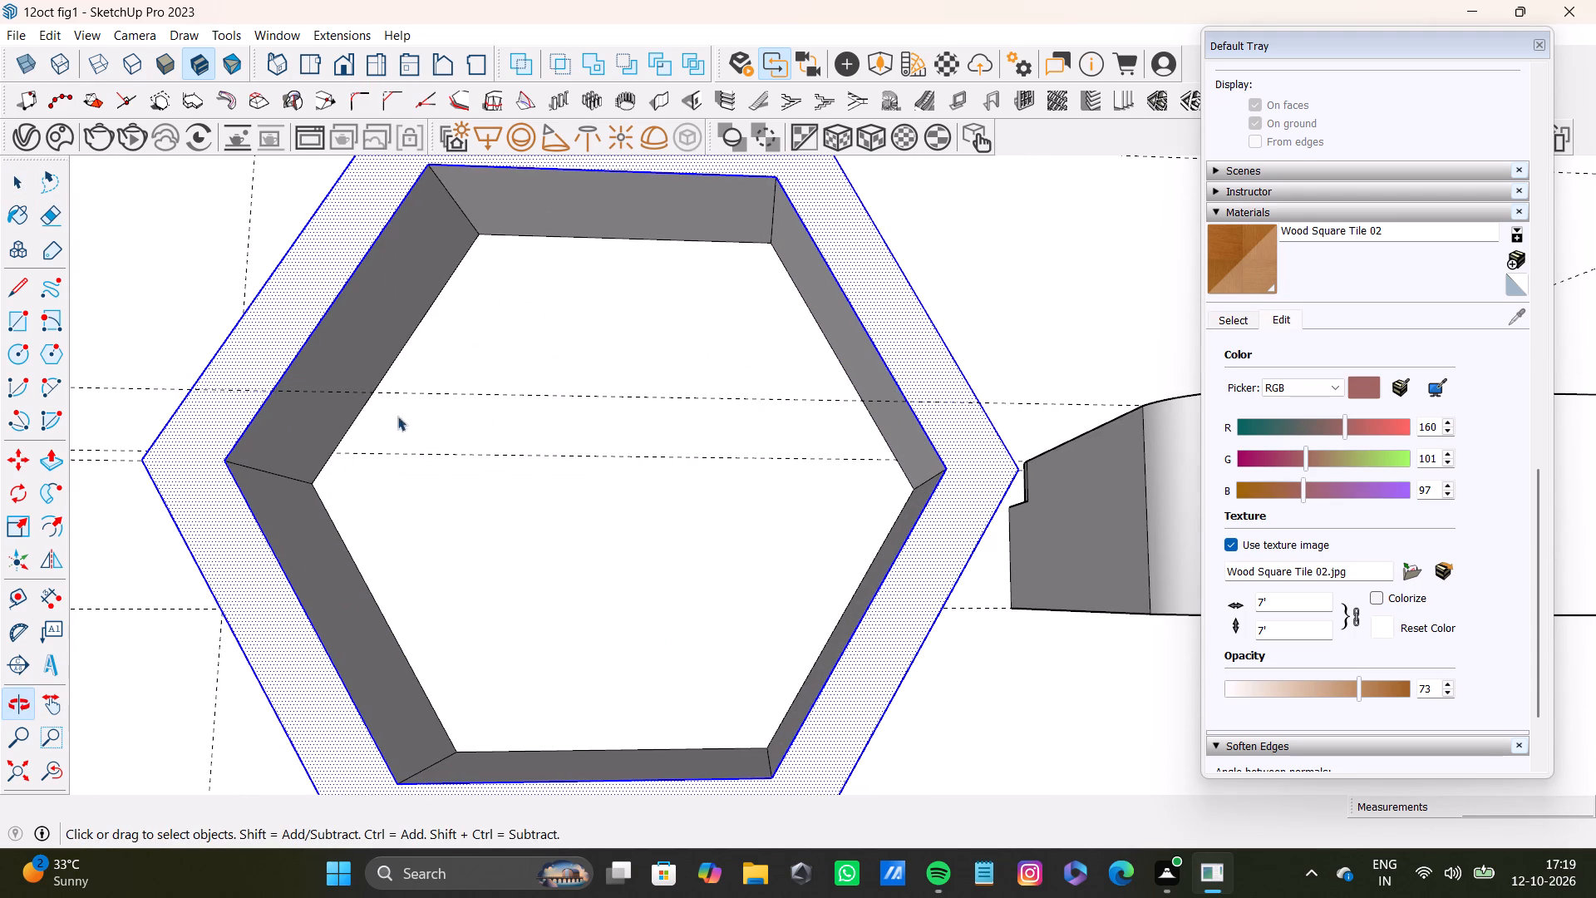
pyautogui.keyDown('shift'); pyautogui.doubleClick(344, 335); pyautogui.keyUp('shift')
pyautogui.keyDown('shift'); pyautogui.doubleClick(554, 184); pyautogui.keyUp('shift')
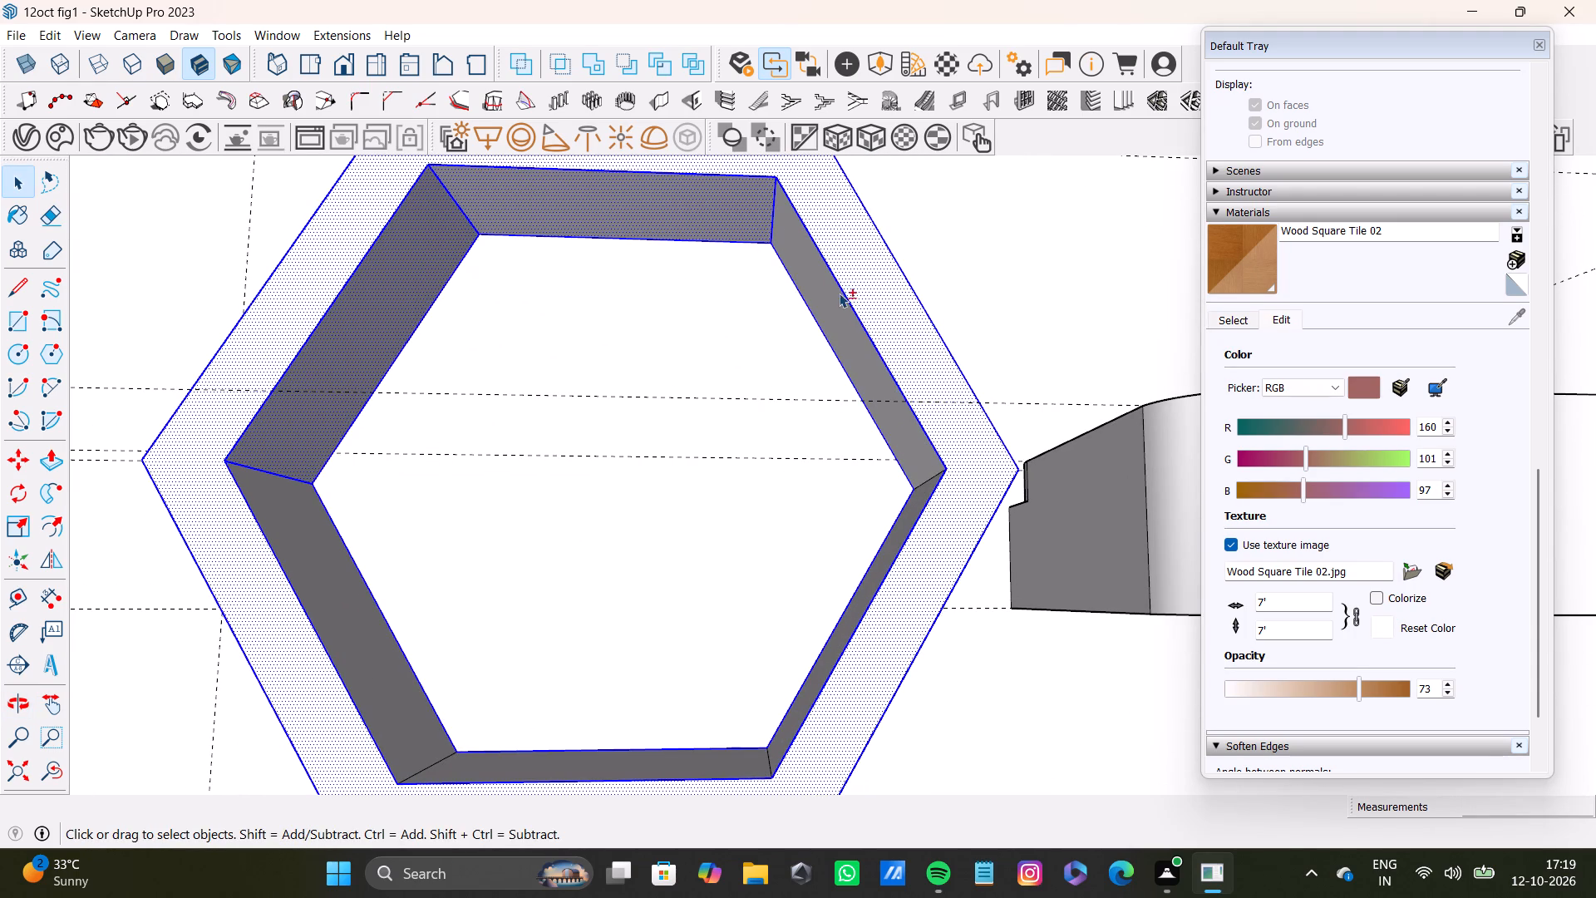
pyautogui.keyDown('shift'); pyautogui.doubleClick(833, 302); pyautogui.keyUp('shift')
pyautogui.scroll(1, 820, 521)
pyautogui.moveTo(820, 521); pyautogui.dragTo(973, 583, button='middle')
pyautogui.keyDown('shift'); pyautogui.scroll(2, 948, 578); pyautogui.keyUp('shift')
pyautogui.keyDown('shift'); pyautogui.doubleClick(869, 547); pyautogui.keyUp('shift')
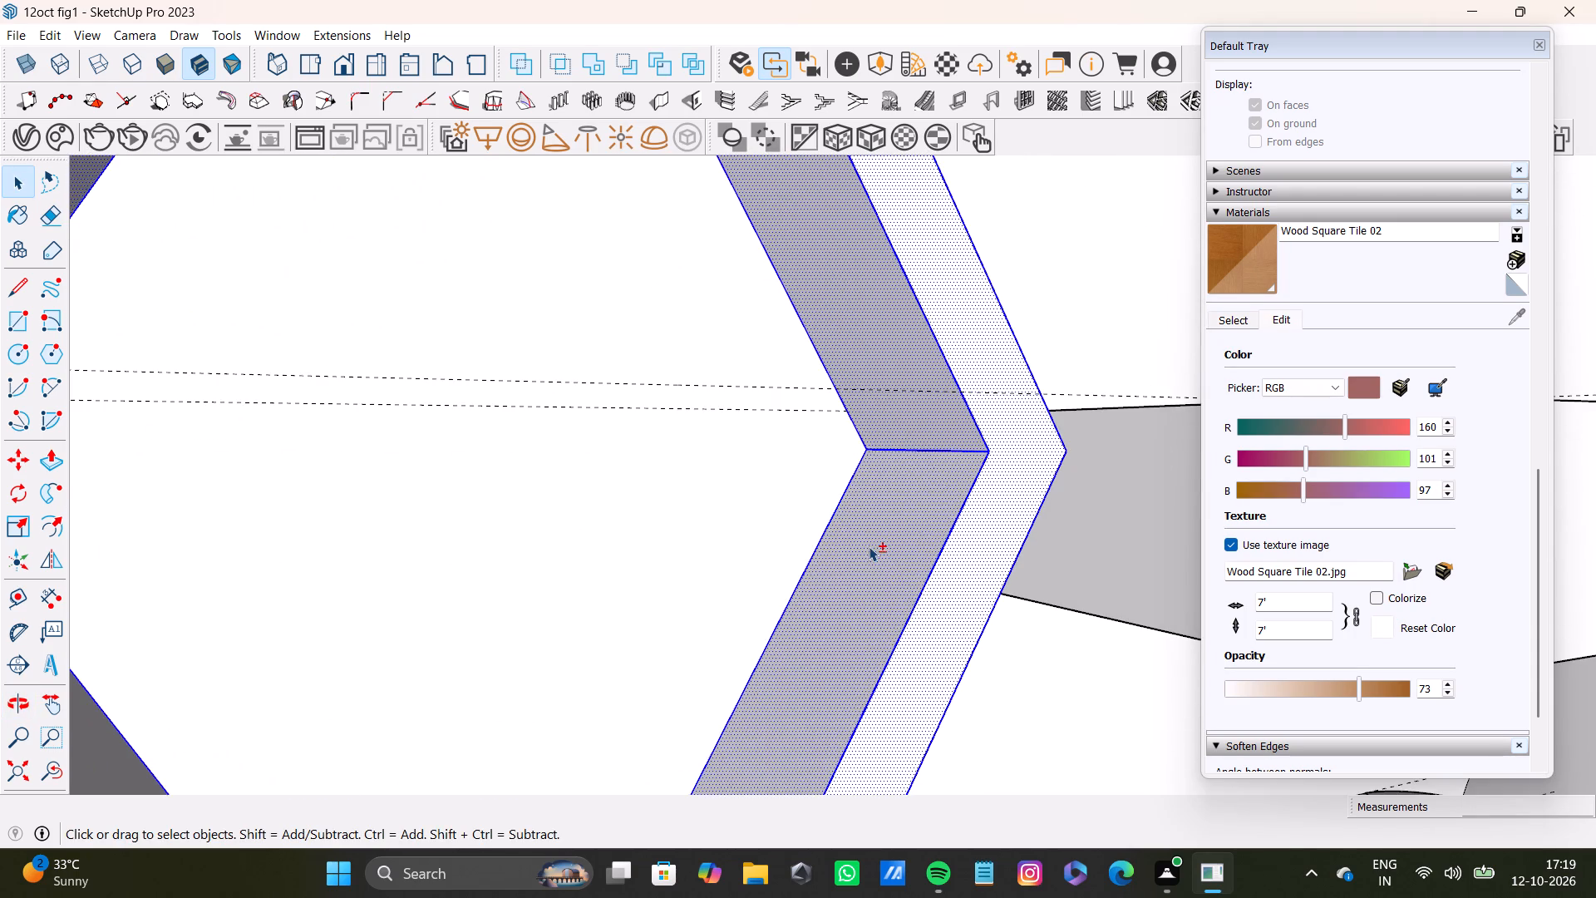
pyautogui.keyDown('shift'); pyautogui.scroll(-9, 869, 546); pyautogui.keyUp('shift')
pyautogui.keyDown('shift'); pyautogui.moveTo(861, 559); pyautogui.dragTo(666, 656, button='middle'); pyautogui.keyUp('shift')
pyautogui.keyDown('shift'); pyautogui.scroll(2, 560, 619); pyautogui.keyUp('shift')
pyautogui.keyDown('shift'); pyautogui.doubleClick(479, 643); pyautogui.keyUp('shift')
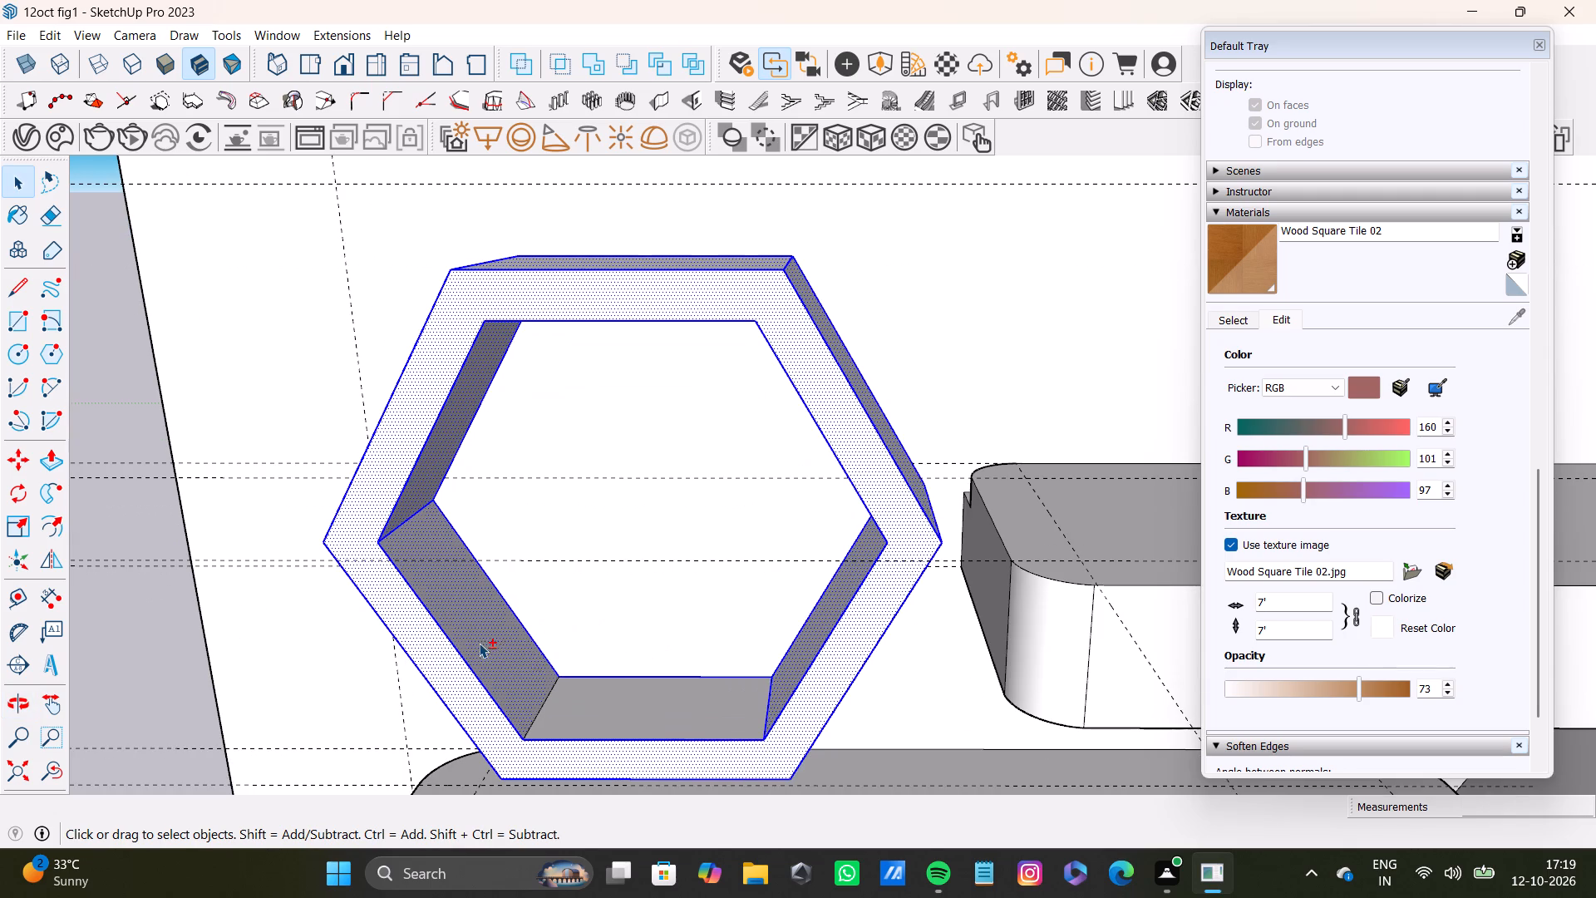
pyautogui.keyDown('shift'); pyautogui.click(586, 683); pyautogui.keyUp('shift')
# Add the lower hexagonal shelf's front face and its three upper inner faces to the selection.
pyautogui.keyDown('shift'); pyautogui.scroll(-9, 457, 427); pyautogui.keyUp('shift')
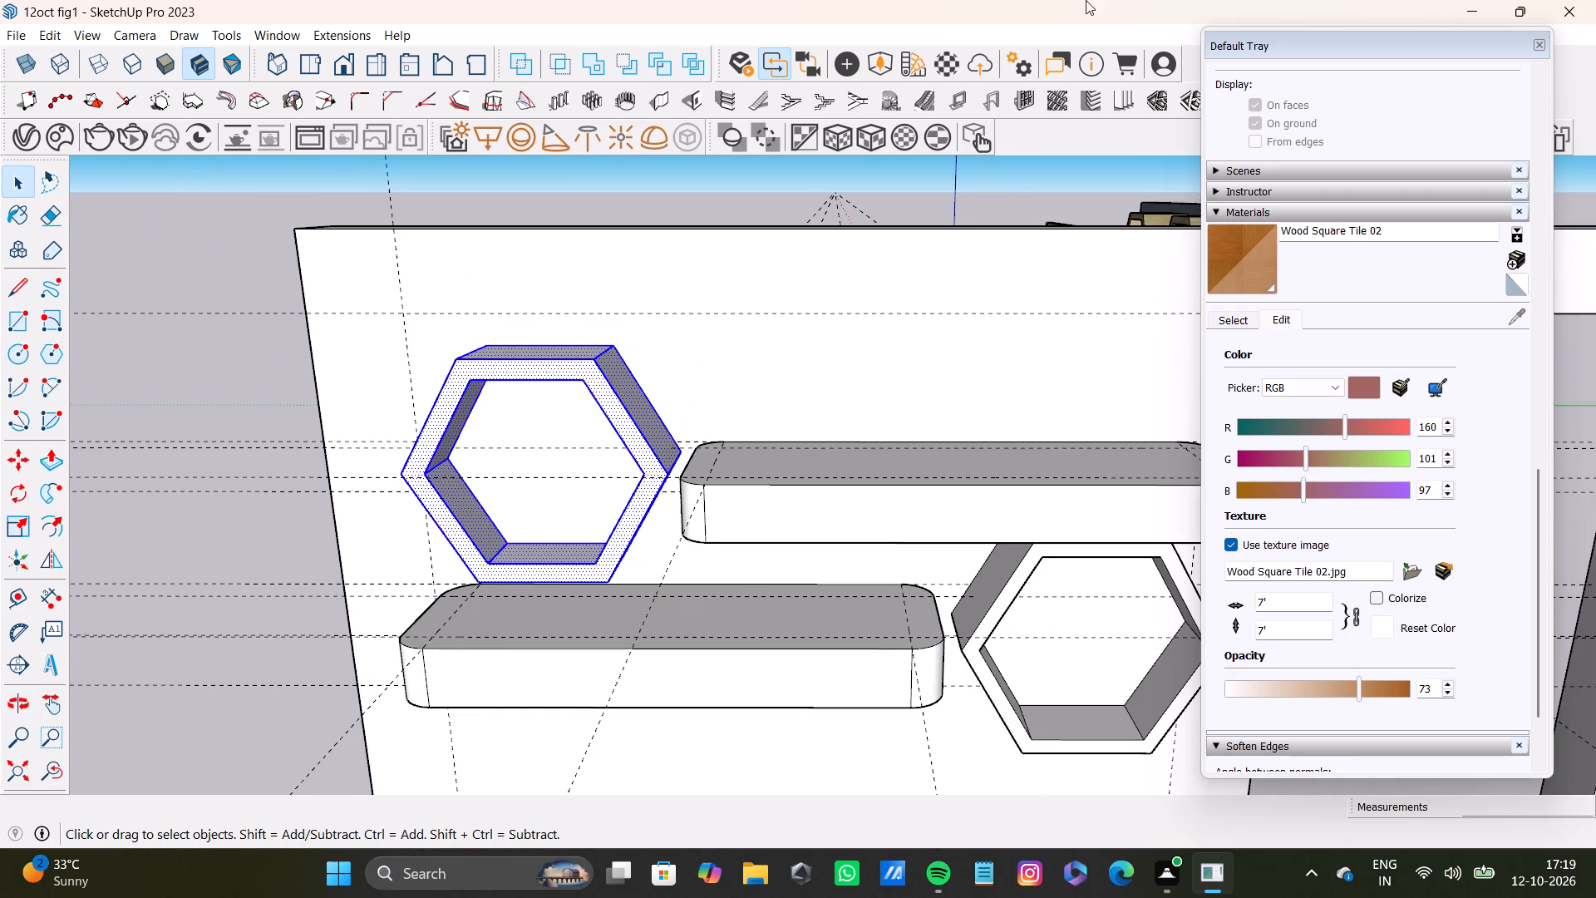
pyautogui.scroll(-12, 1331, 434)
pyautogui.keyDown('shift'); pyautogui.moveTo(1102, 605); pyautogui.dragTo(927, 610, button='middle'); pyautogui.keyUp('shift')
pyautogui.scroll(7, 912, 589)
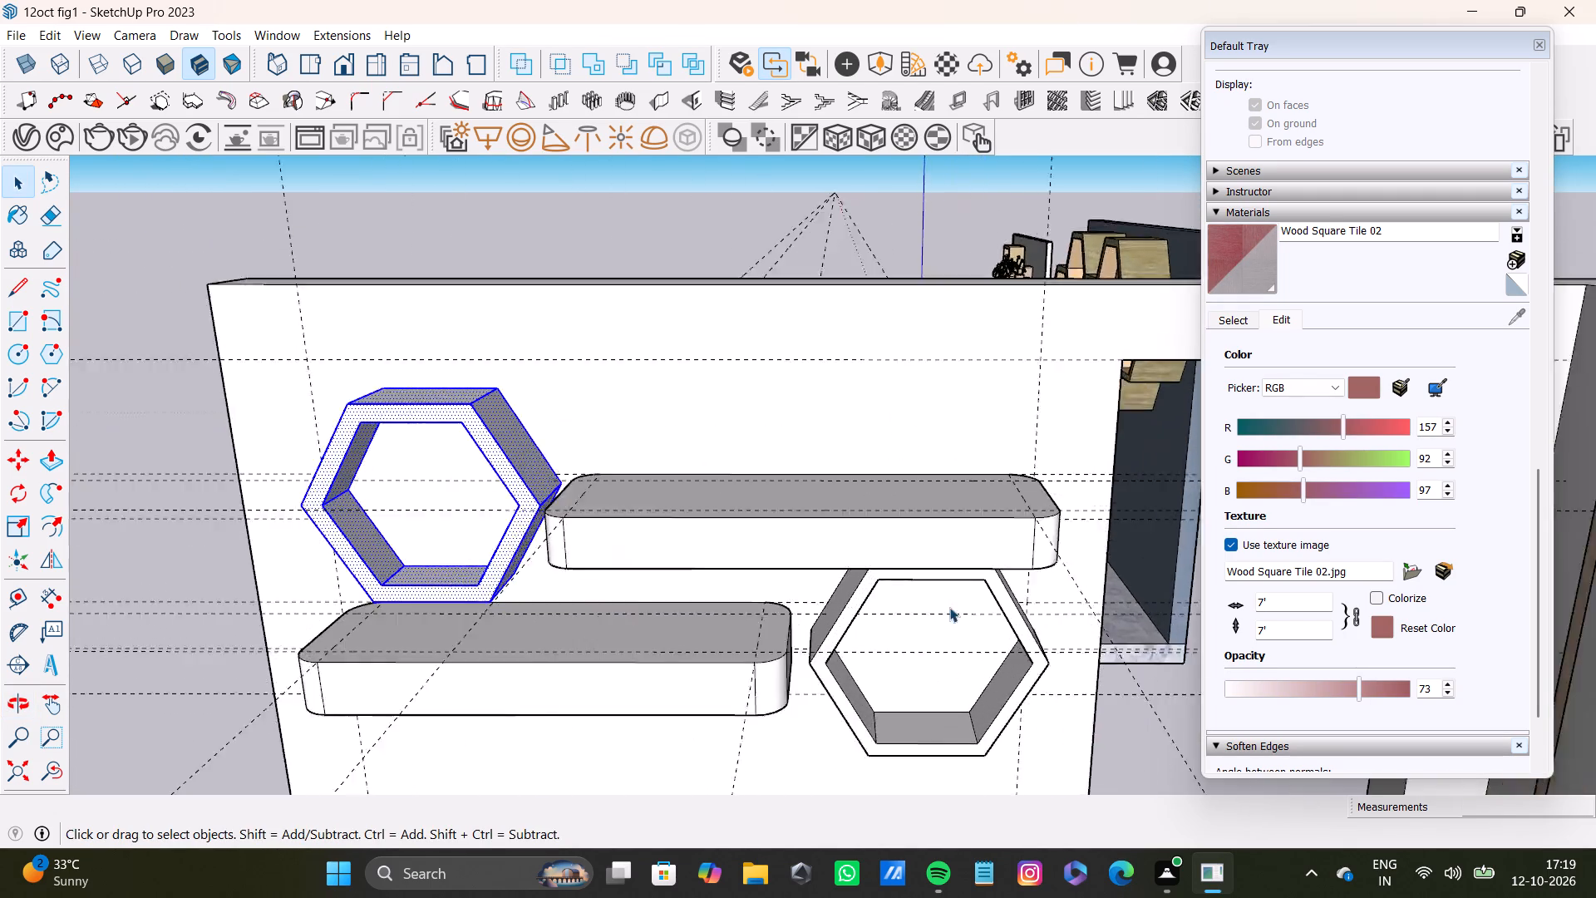
pyautogui.scroll(2, 949, 607)
pyautogui.moveTo(936, 619); pyautogui.dragTo(838, 407, button='middle')
pyautogui.scroll(6, 879, 496)
pyautogui.keyDown('shift'); pyautogui.click(904, 539); pyautogui.keyUp('shift')
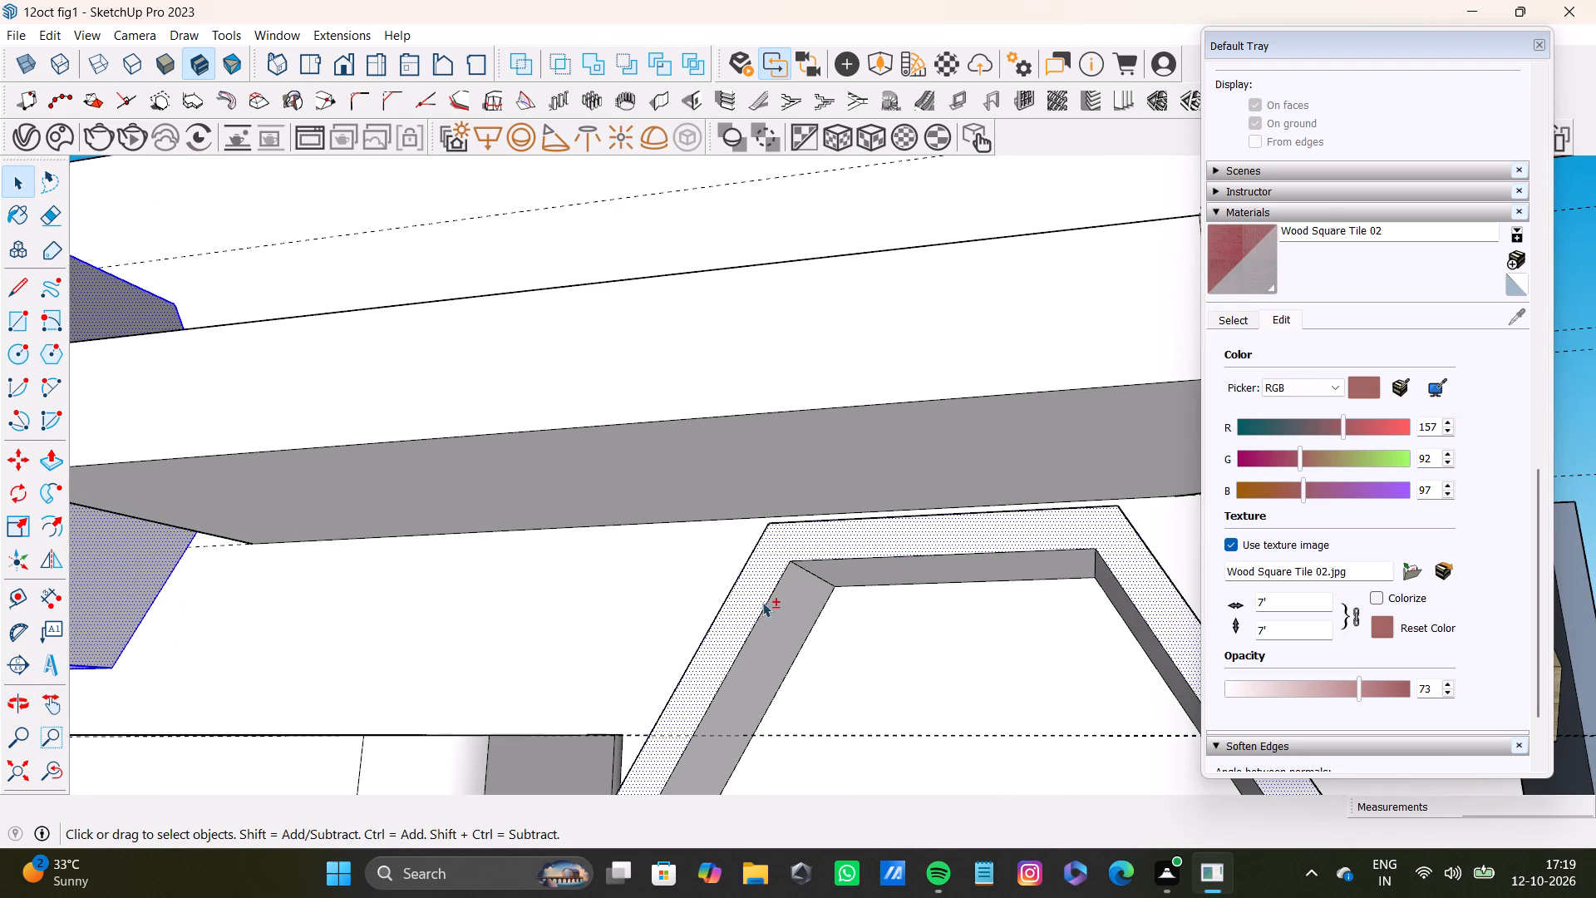
pyautogui.keyDown('shift'); pyautogui.doubleClick(773, 612); pyautogui.keyUp('shift')
pyautogui.keyDown('shift'); pyautogui.doubleClick(840, 570); pyautogui.keyUp('shift')
pyautogui.keyDown('shift'); pyautogui.scroll(-4, 860, 599); pyautogui.keyUp('shift')
pyautogui.keyDown('shift'); pyautogui.moveTo(889, 615); pyautogui.dragTo(1027, 566, button='middle'); pyautogui.keyUp('shift')
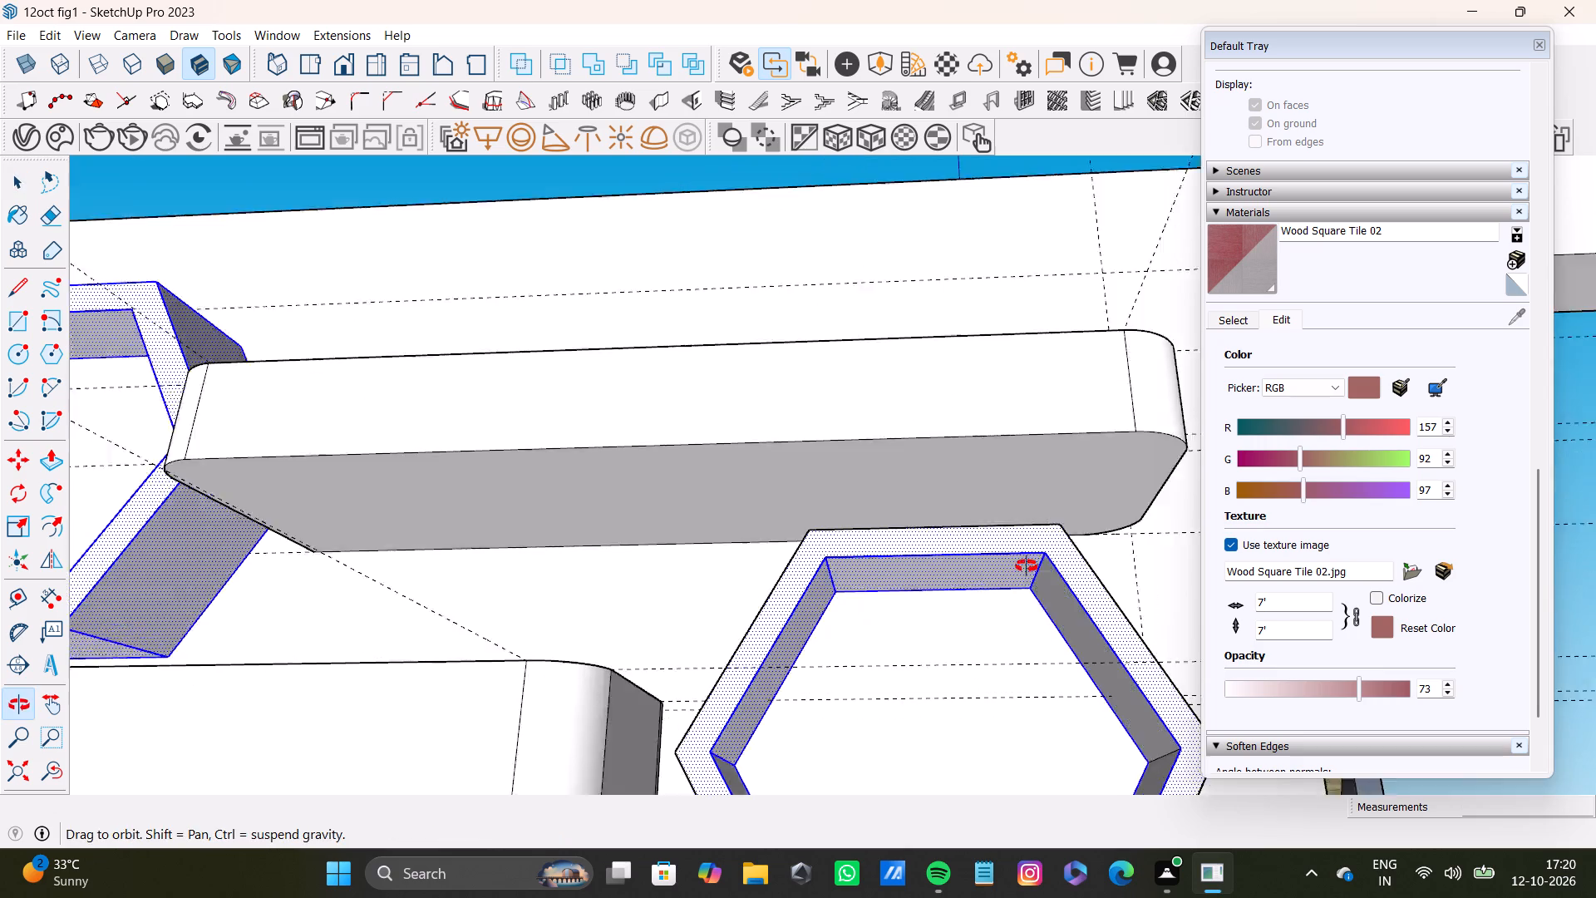
pyautogui.keyDown('shift'); pyautogui.moveTo(1027, 566); pyautogui.dragTo(1086, 575, button='middle'); pyautogui.keyUp('shift')
pyautogui.keyDown('shift'); pyautogui.scroll(3, 1056, 617); pyautogui.keyUp('shift')
pyautogui.keyDown('shift'); pyautogui.doubleClick(1054, 618); pyautogui.keyUp('shift')
# Add the lower hexagonal shelf's lower-left, bottom and lower-right inner faces to the selection.
pyautogui.keyDown('shift'); pyautogui.scroll(-3, 1046, 634); pyautogui.keyUp('shift')
pyautogui.keyDown('shift'); pyautogui.moveTo(1037, 649); pyautogui.dragTo(974, 422, button='middle'); pyautogui.keyUp('shift')
pyautogui.scroll(3, 810, 604)
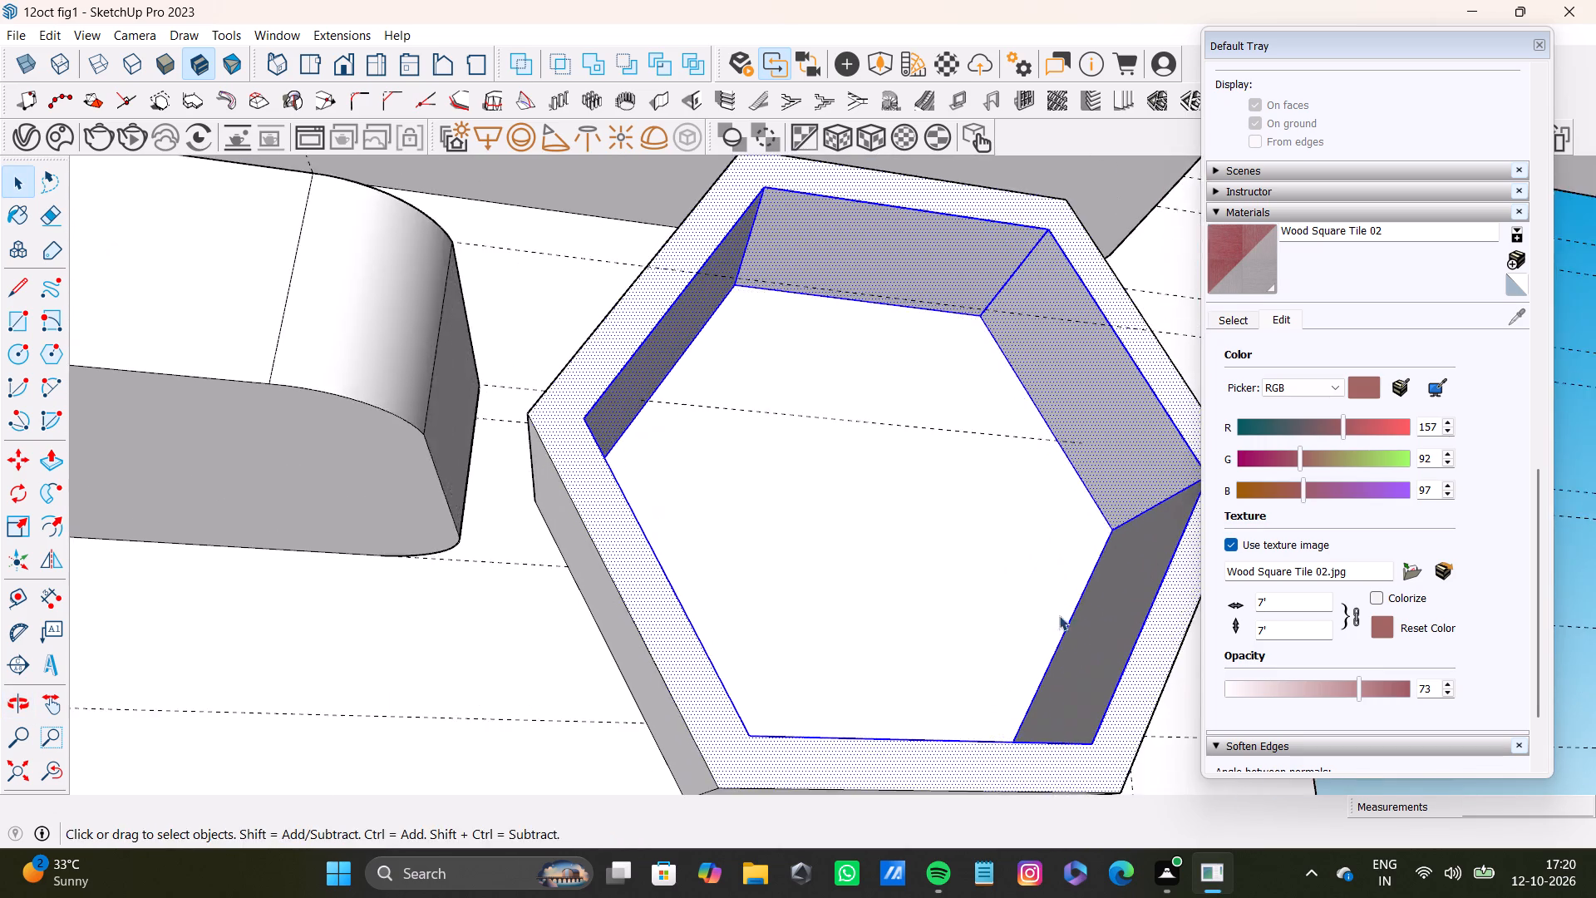
pyautogui.moveTo(1061, 615); pyautogui.dragTo(914, 789, button='middle')
pyautogui.keyDown('shift'); pyautogui.scroll(3, 751, 690); pyautogui.keyUp('shift')
pyautogui.keyDown('shift'); pyautogui.doubleClick(693, 664); pyautogui.keyUp('shift')
pyautogui.keyDown('shift'); pyautogui.doubleClick(825, 729); pyautogui.keyUp('shift')
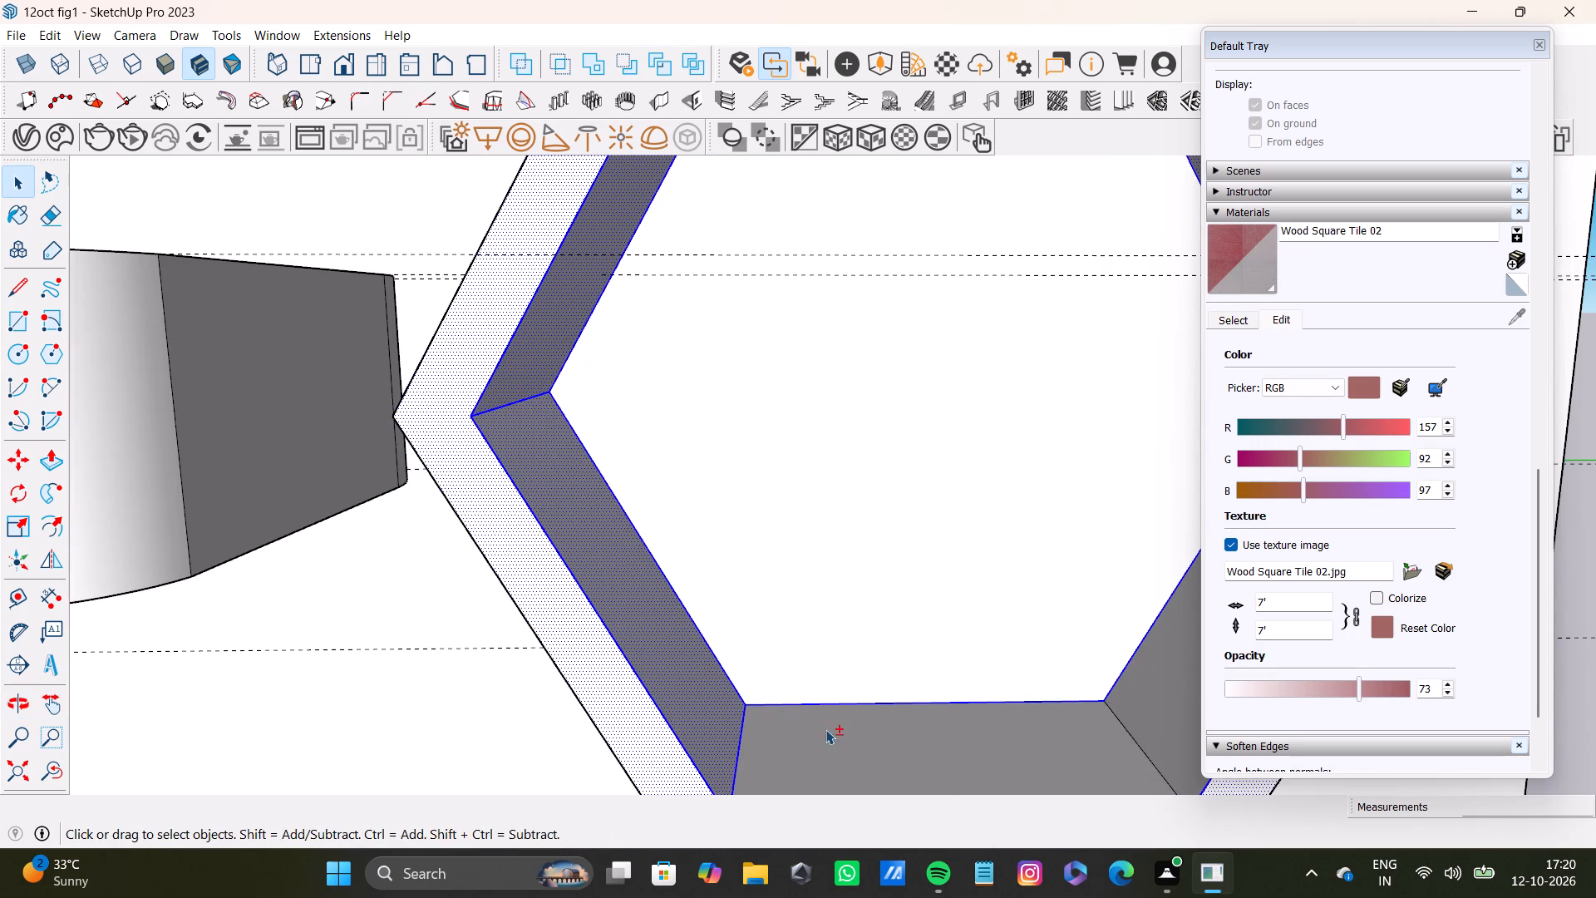
pyautogui.keyDown('shift'); pyautogui.scroll(-3, 830, 728); pyautogui.keyUp('shift')
pyautogui.keyDown('shift'); pyautogui.moveTo(929, 696); pyautogui.dragTo(814, 663, button='middle'); pyautogui.keyUp('shift')
pyautogui.keyDown('shift'); pyautogui.doubleClick(1002, 604); pyautogui.keyUp('shift')
pyautogui.keyDown('shift'); pyautogui.scroll(-4, 963, 655); pyautogui.keyUp('shift')
pyautogui.moveTo(789, 654); pyautogui.dragTo(912, 615, button='middle')
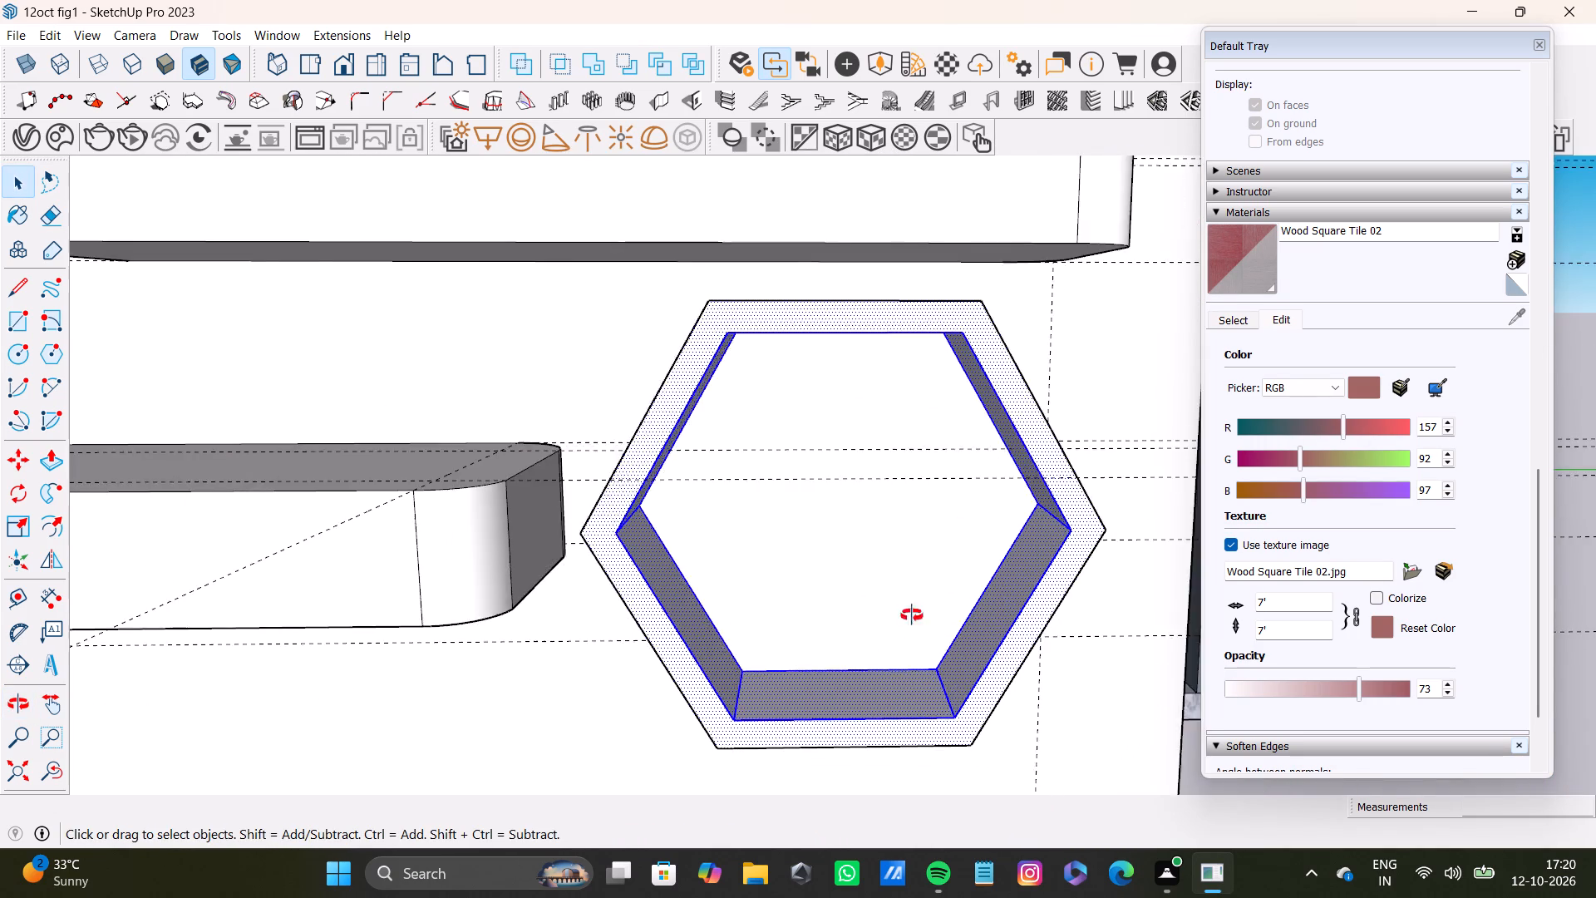
# Add the lower hexagonal shelf's two left, upper-right and top outer faces to the selection.
pyautogui.moveTo(912, 615); pyautogui.dragTo(1076, 562, button='middle')
pyautogui.keyDown('shift'); pyautogui.scroll(3, 802, 634); pyautogui.keyUp('shift')
pyautogui.keyDown('shift'); pyautogui.doubleClick(673, 712); pyautogui.keyUp('shift')
pyautogui.keyDown('shift'); pyautogui.moveTo(724, 575); pyautogui.dragTo(725, 790, button='middle'); pyautogui.keyUp('shift')
pyautogui.keyDown('shift'); pyautogui.doubleClick(644, 498); pyautogui.keyUp('shift')
pyautogui.moveTo(653, 558); pyautogui.dragTo(582, 666, button='middle')
pyautogui.moveTo(895, 493); pyautogui.dragTo(712, 554, button='middle')
pyautogui.keyDown('shift'); pyautogui.scroll(3, 846, 477); pyautogui.keyUp('shift')
pyautogui.moveTo(1130, 500); pyautogui.dragTo(1006, 507, button='middle')
pyautogui.scroll(4, 1037, 451)
pyautogui.moveTo(1106, 466); pyautogui.dragTo(1017, 451, button='middle')
pyautogui.scroll(2, 1047, 479)
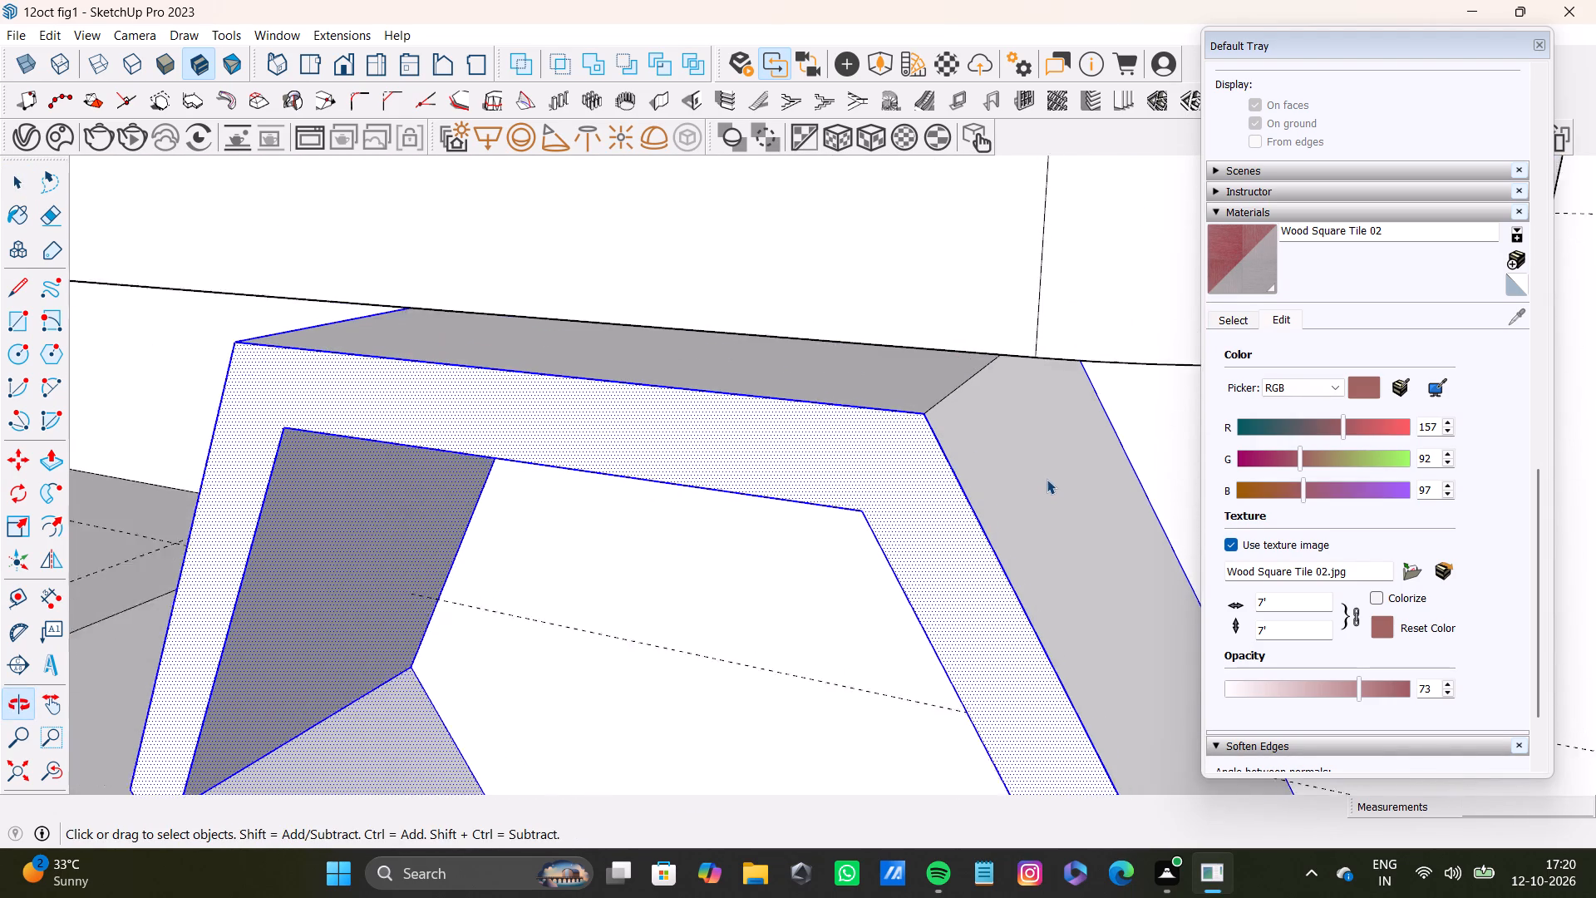
pyautogui.scroll(1, 1047, 479)
pyautogui.keyDown('shift'); pyautogui.doubleClick(1046, 479); pyautogui.keyUp('shift')
pyautogui.keyDown('shift'); pyautogui.doubleClick(922, 366); pyautogui.keyUp('shift')
pyautogui.keyDown('shift'); pyautogui.scroll(-14, 925, 401); pyautogui.keyUp('shift')
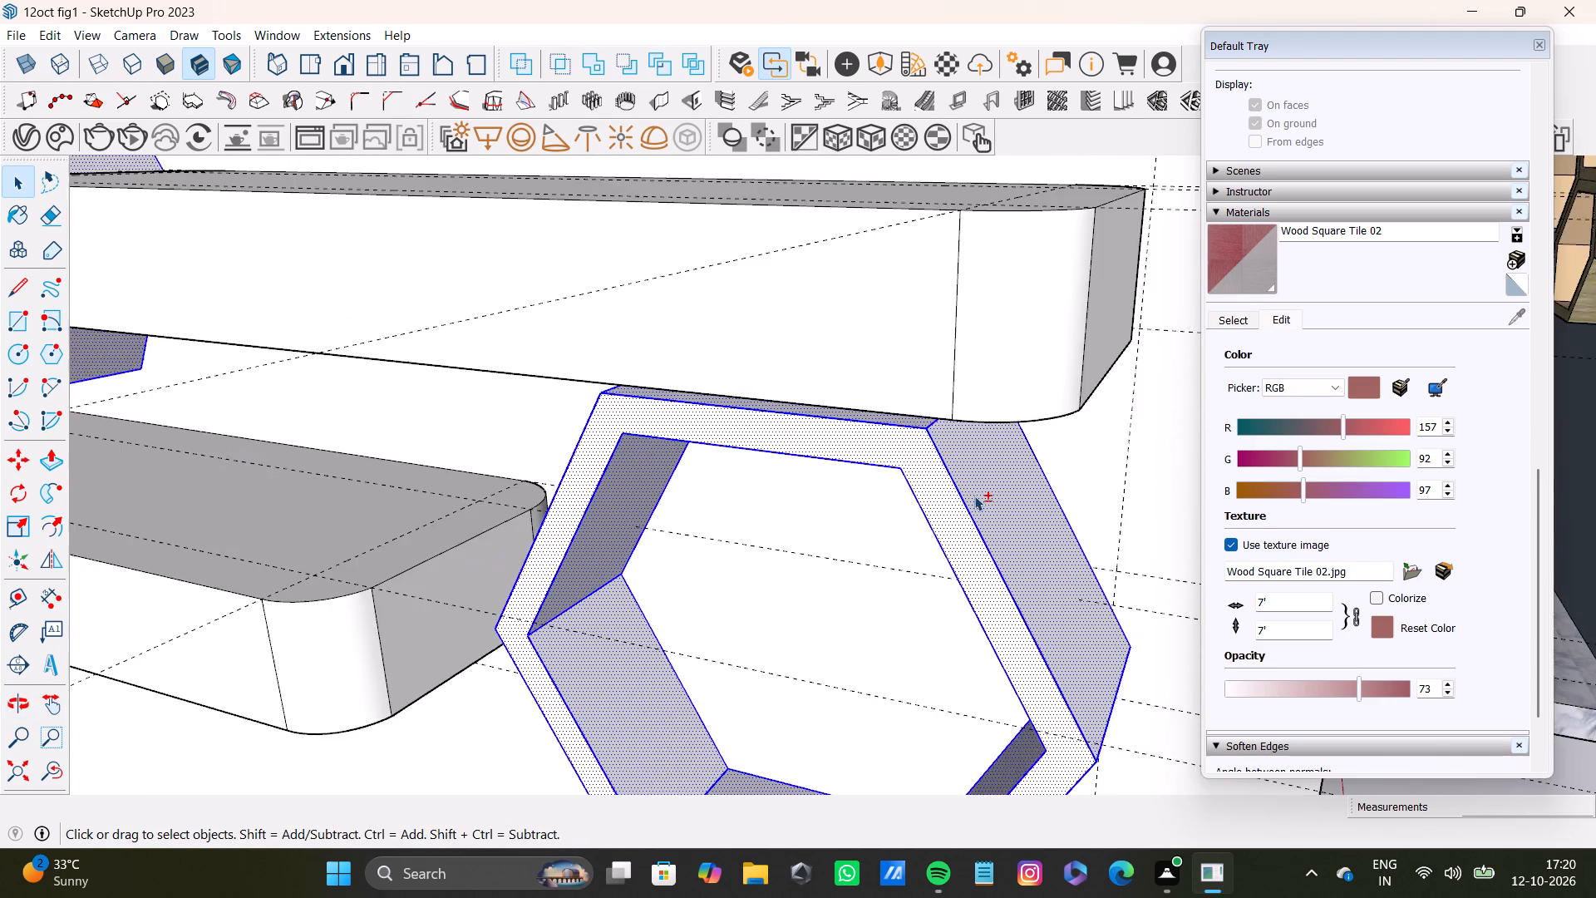
# Add the lower hexagonal shelf's lower-right and bottom outer faces to the selection.
pyautogui.keyDown('shift'); pyautogui.moveTo(974, 497); pyautogui.dragTo(893, 284, button='middle'); pyautogui.keyUp('shift')
pyautogui.keyDown('shift'); pyautogui.scroll(-3, 898, 486); pyautogui.keyUp('shift')
pyautogui.keyDown('shift'); pyautogui.moveTo(906, 527); pyautogui.dragTo(850, 256, button='middle'); pyautogui.keyUp('shift')
pyautogui.moveTo(929, 323); pyautogui.dragTo(859, 291, button='middle')
pyautogui.scroll(6, 960, 434)
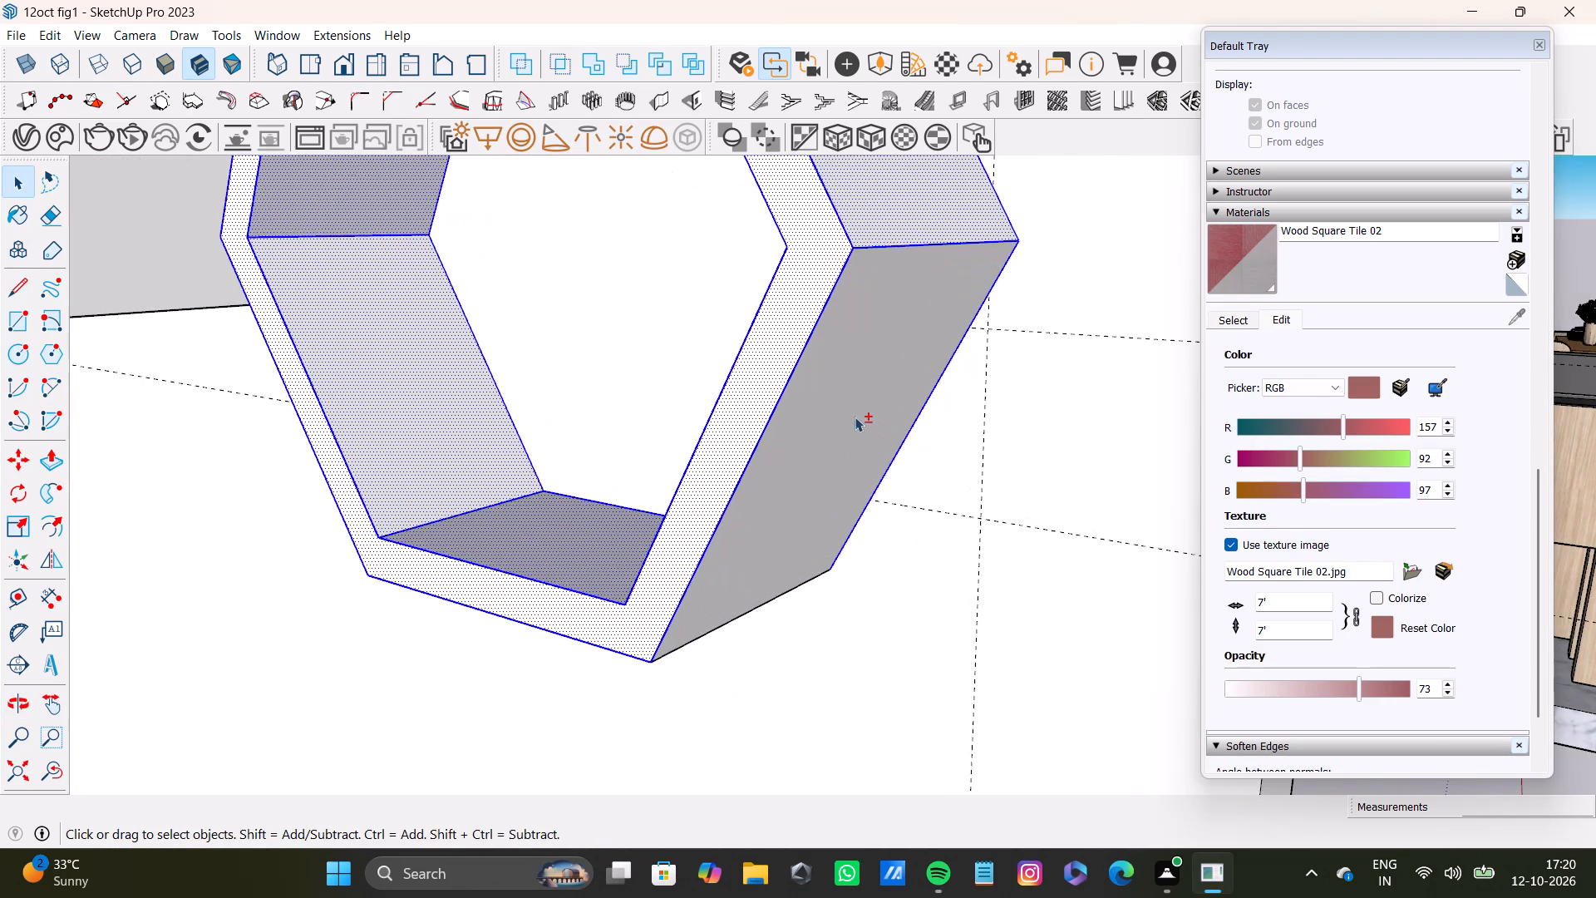
pyautogui.keyDown('shift'); pyautogui.doubleClick(855, 417); pyautogui.keyUp('shift')
pyautogui.keyDown('shift'); pyautogui.scroll(-5, 843, 441); pyautogui.keyUp('shift')
pyautogui.moveTo(841, 454); pyautogui.dragTo(931, 215, button='middle')
pyautogui.keyDown('shift'); pyautogui.scroll(3, 808, 353); pyautogui.keyUp('shift')
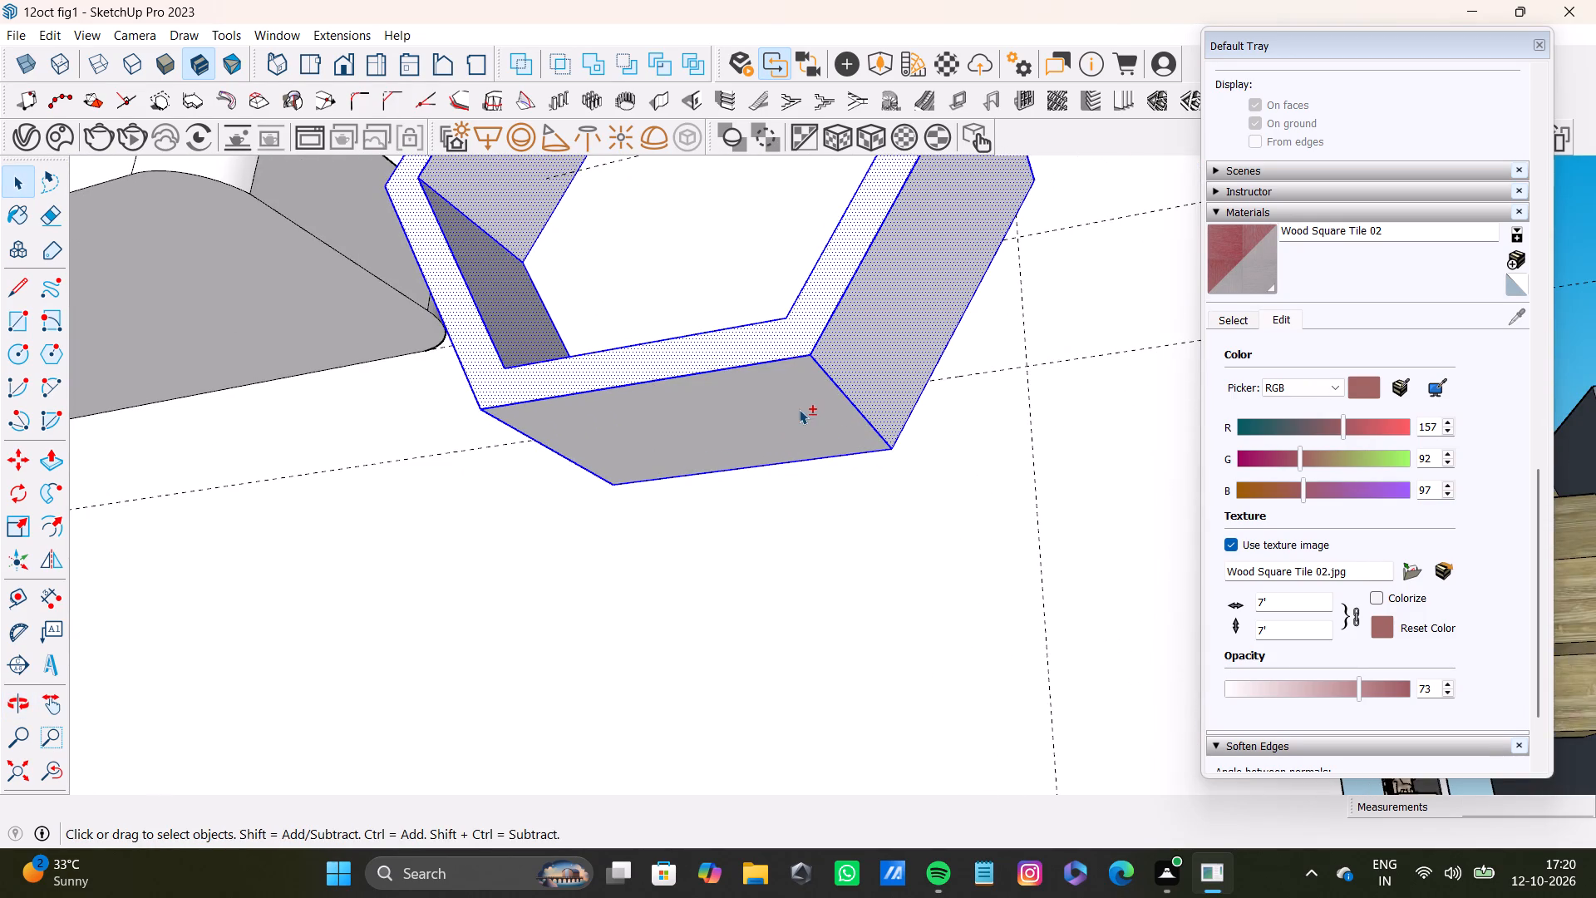
pyautogui.keyDown('shift'); pyautogui.doubleClick(799, 409); pyautogui.keyUp('shift')
# Check the face selection on both hexagonal shelves from several angles.
pyautogui.keyDown('shift'); pyautogui.scroll(-7, 741, 409); pyautogui.keyUp('shift')
pyautogui.keyDown('shift'); pyautogui.moveTo(711, 407); pyautogui.dragTo(1062, 402, button='middle'); pyautogui.keyUp('shift')
pyautogui.keyDown('shift'); pyautogui.moveTo(551, 345); pyautogui.dragTo(1018, 619, button='middle'); pyautogui.keyUp('shift')
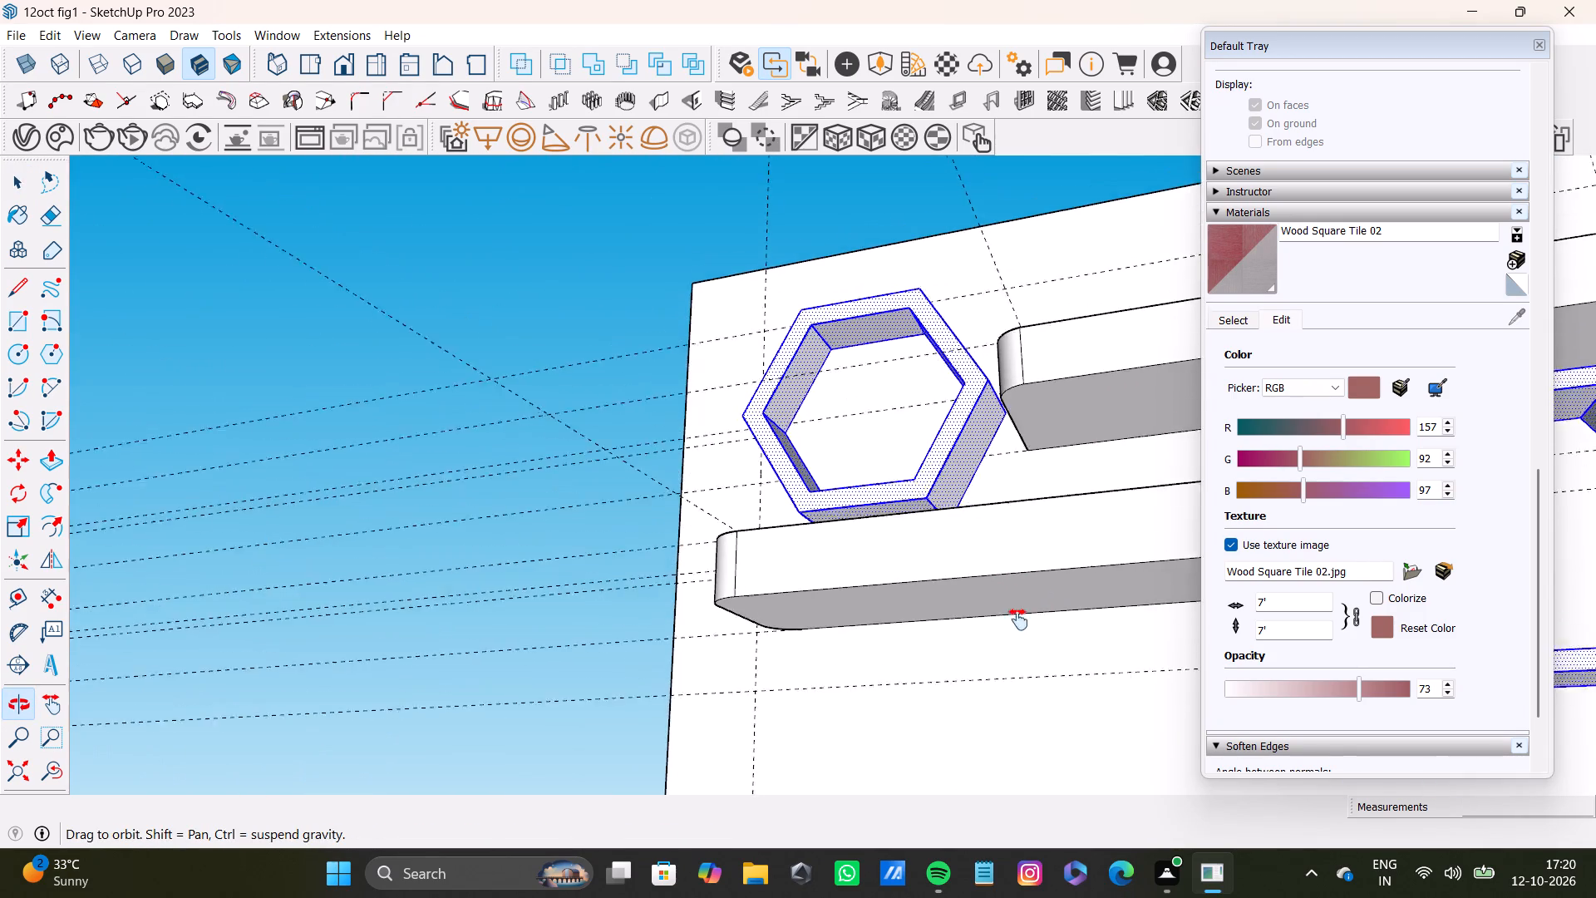
pyautogui.keyDown('shift'); pyautogui.moveTo(1018, 619); pyautogui.dragTo(1007, 621, button='middle'); pyautogui.keyUp('shift')
pyautogui.keyDown('shift'); pyautogui.scroll(6, 716, 465); pyautogui.keyUp('shift')
pyautogui.keyDown('shift'); pyautogui.scroll(-13, 855, 483); pyautogui.keyUp('shift')
pyautogui.keyDown('shift'); pyautogui.moveTo(966, 486); pyautogui.dragTo(515, 477, button='middle'); pyautogui.keyUp('shift')
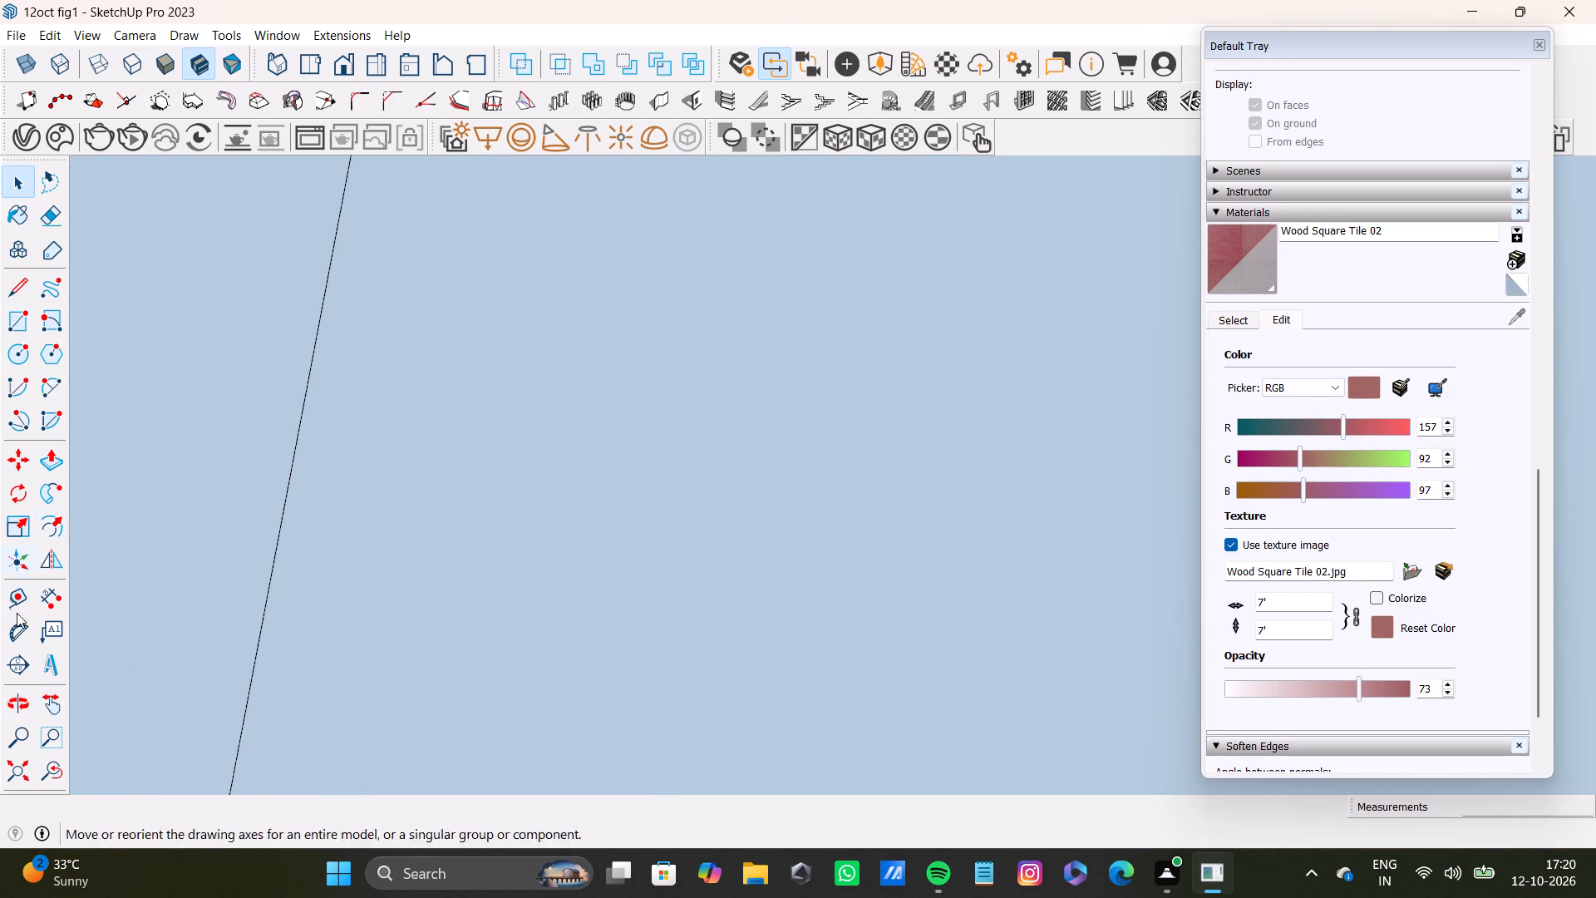
pyautogui.keyDown('shift'); pyautogui.click(57, 778); pyautogui.keyUp('shift')
pyautogui.keyDown('shift'); pyautogui.click(15, 778); pyautogui.keyUp('shift')
pyautogui.moveTo(1030, 432); pyautogui.dragTo(1065, 751, button='middle')
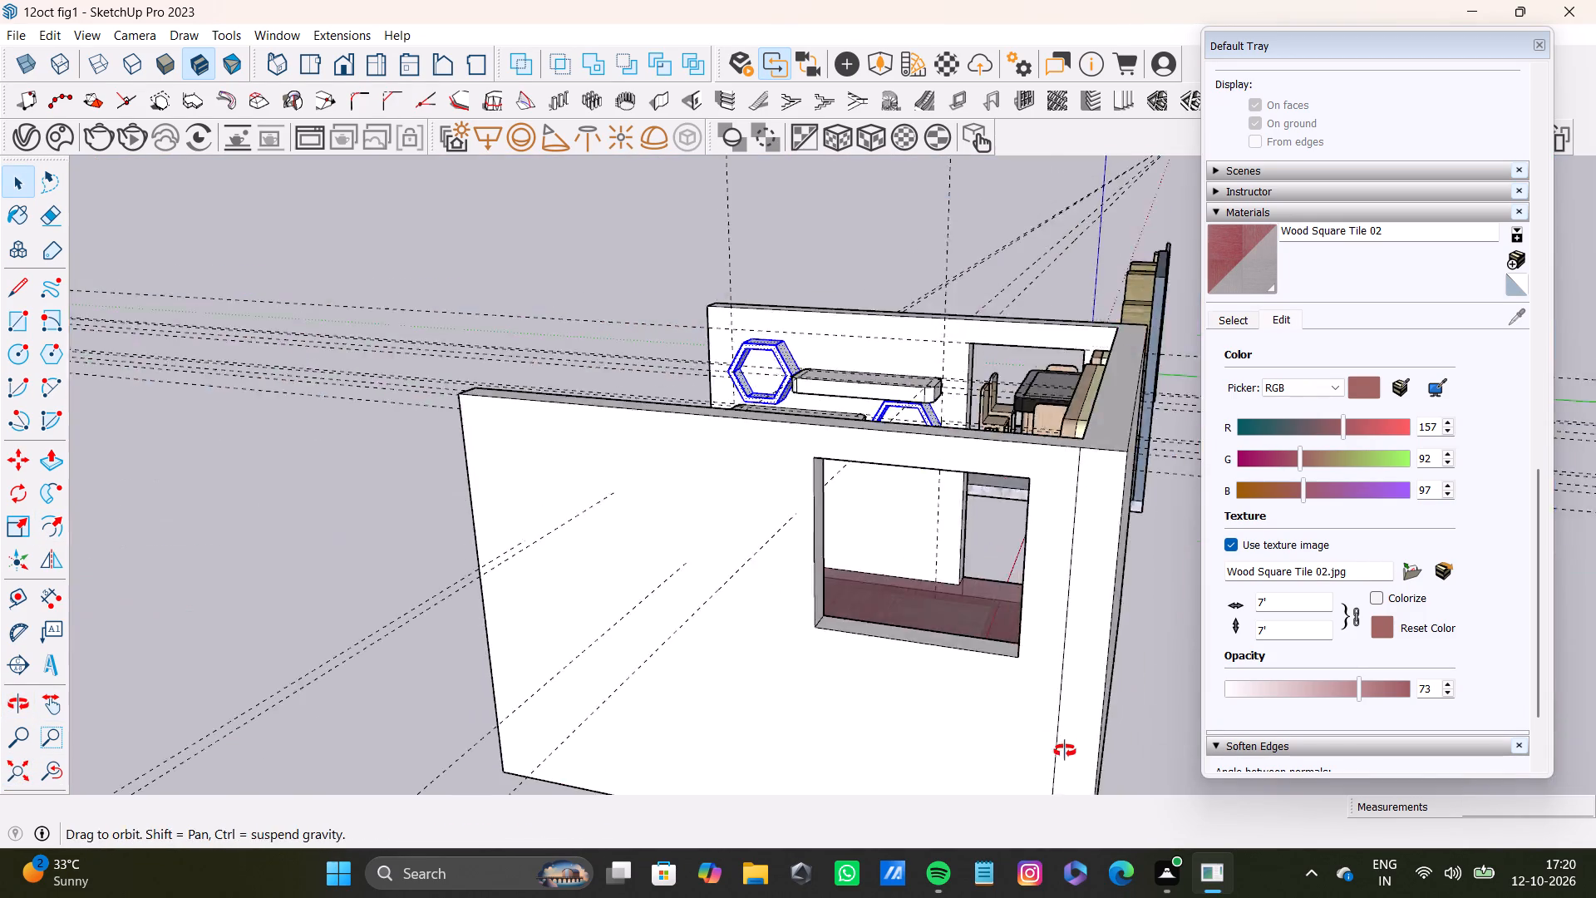
pyautogui.moveTo(1065, 751); pyautogui.dragTo(1066, 753, button='middle')
pyautogui.scroll(20, 927, 435)
pyautogui.scroll(1, 927, 435)
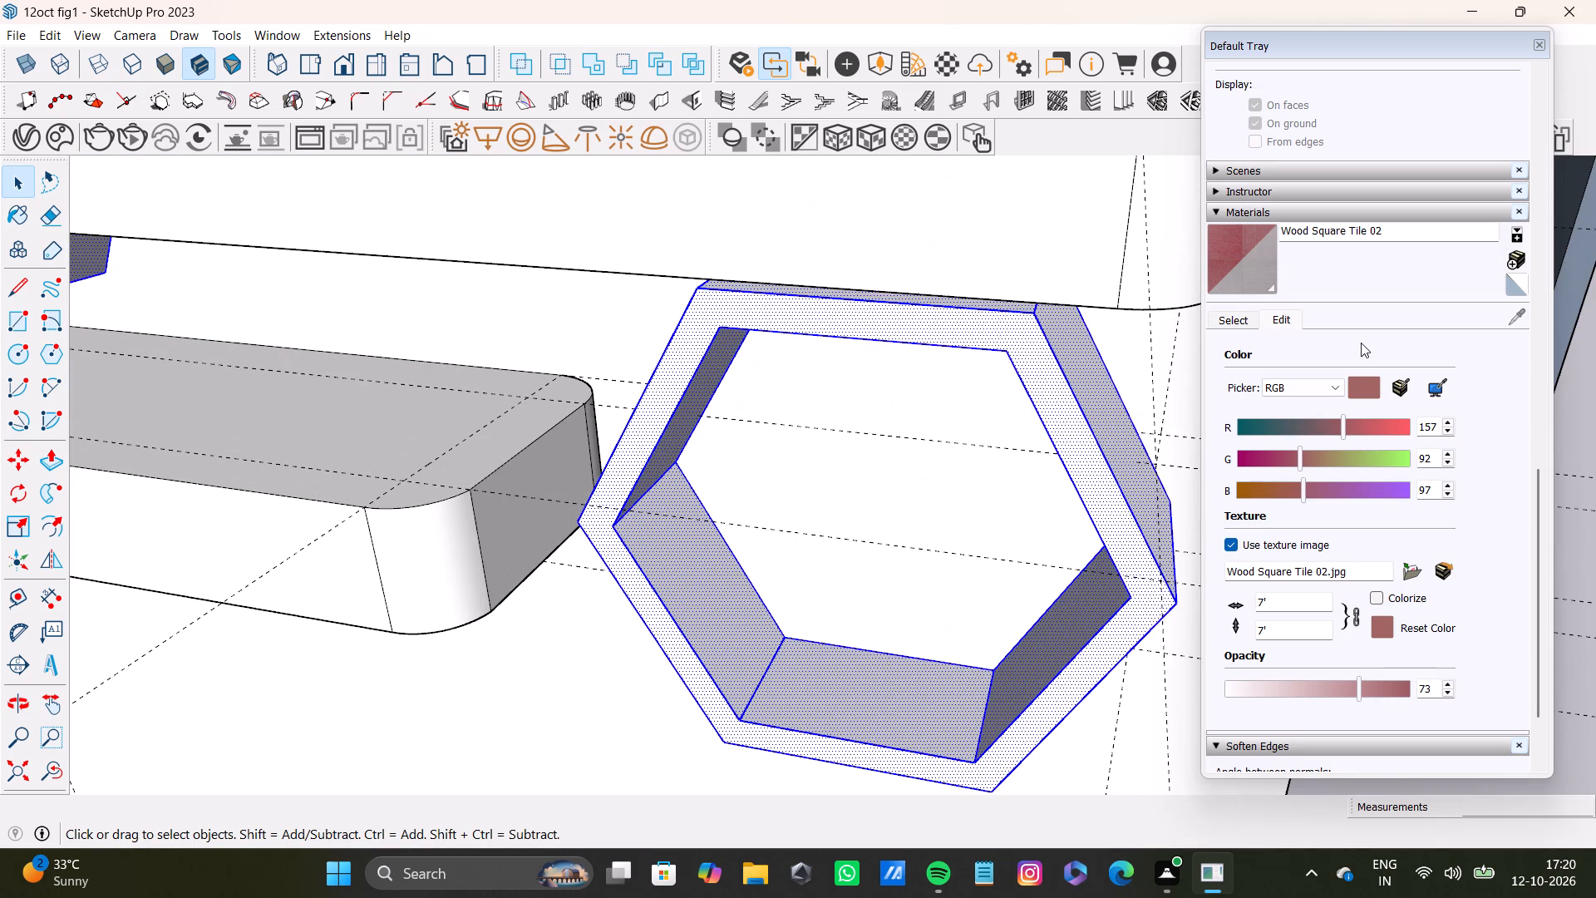
# Reset the Wood Square Tile 02 floor material to its original texture color.
pyautogui.click(1522, 324)
pyautogui.scroll(-11, 967, 442)
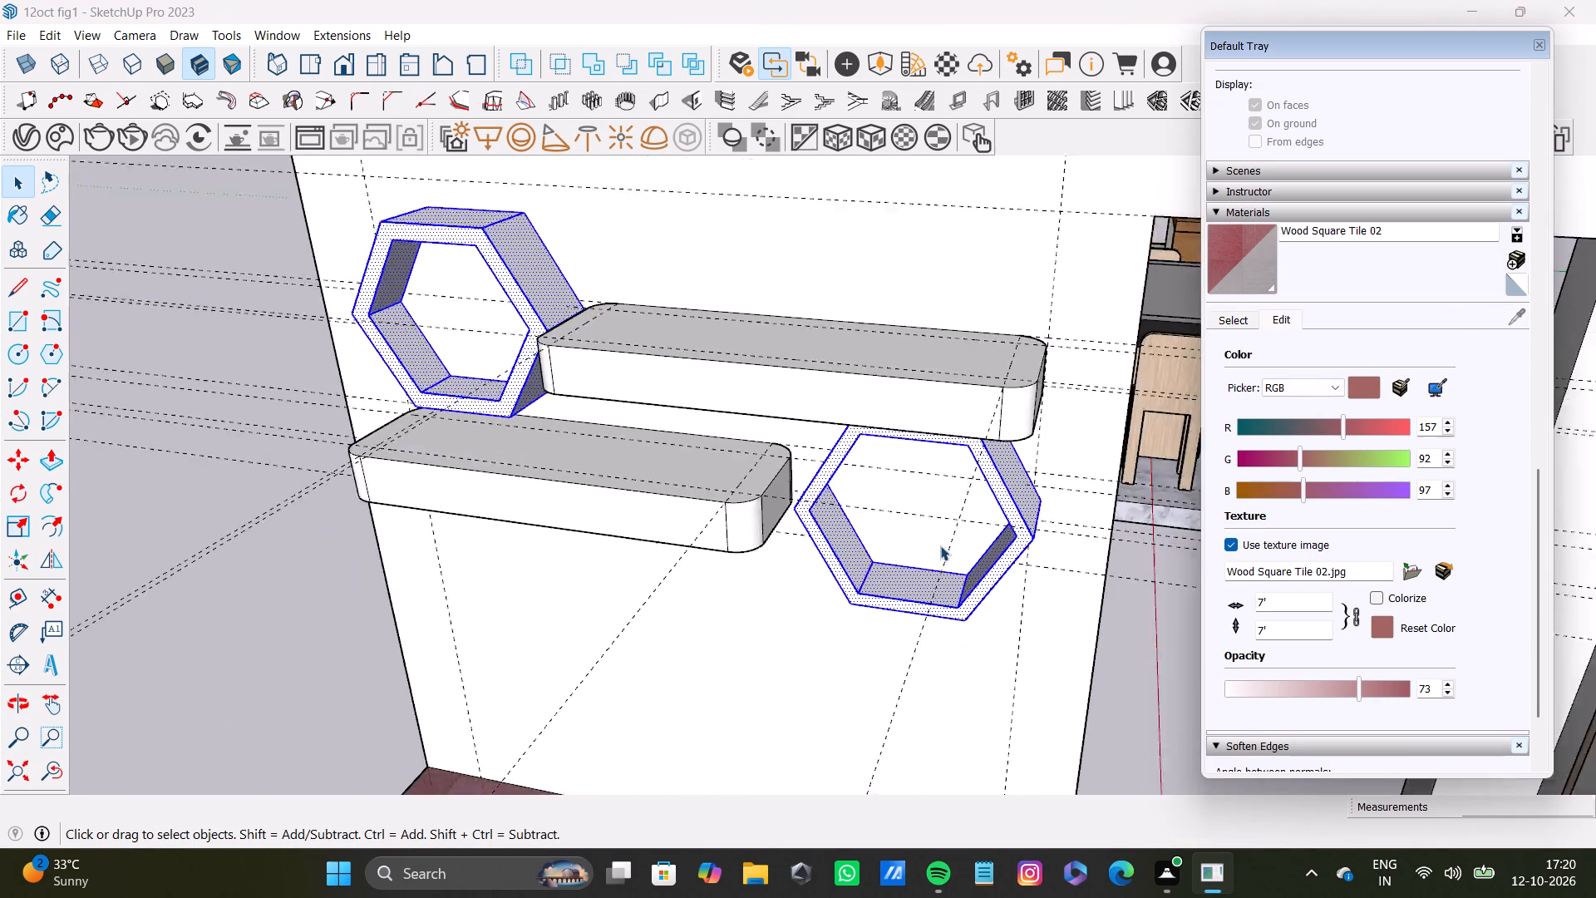
pyautogui.scroll(-10, 940, 545)
pyautogui.moveTo(943, 569); pyautogui.dragTo(947, 622, button='middle')
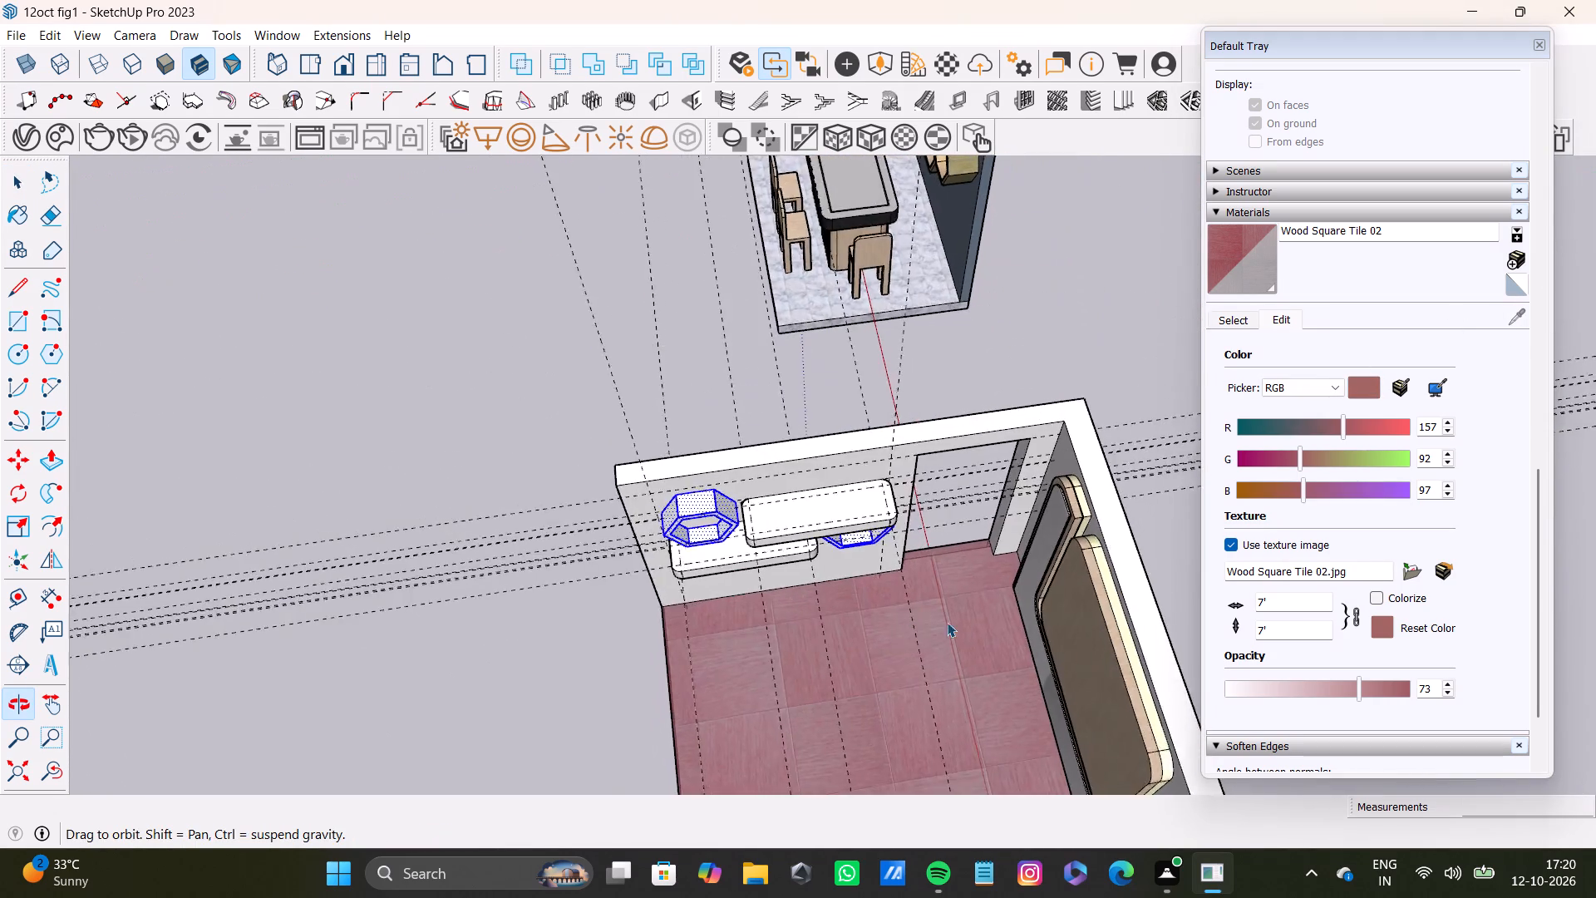
pyautogui.moveTo(947, 622); pyautogui.dragTo(919, 633, button='middle')
pyautogui.scroll(3, 1071, 583)
pyautogui.click(1386, 630)
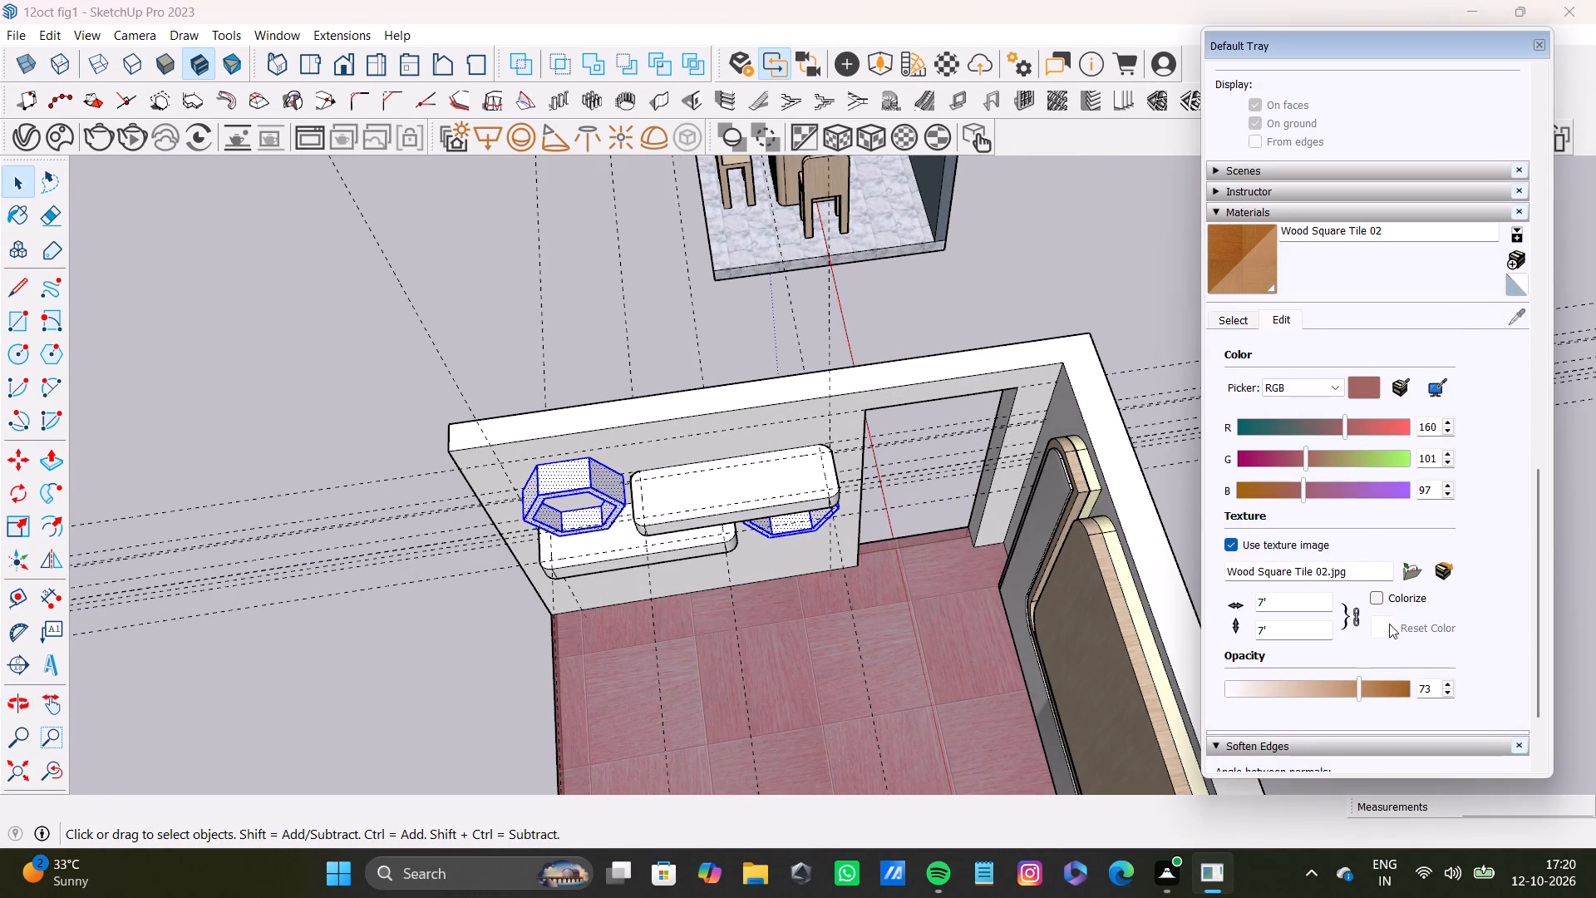
# Sample Formica Laminate Light from the rounded wall panel's frame and paint the selected faces of both hexagonal shelves with it.
pyautogui.click(1513, 318)
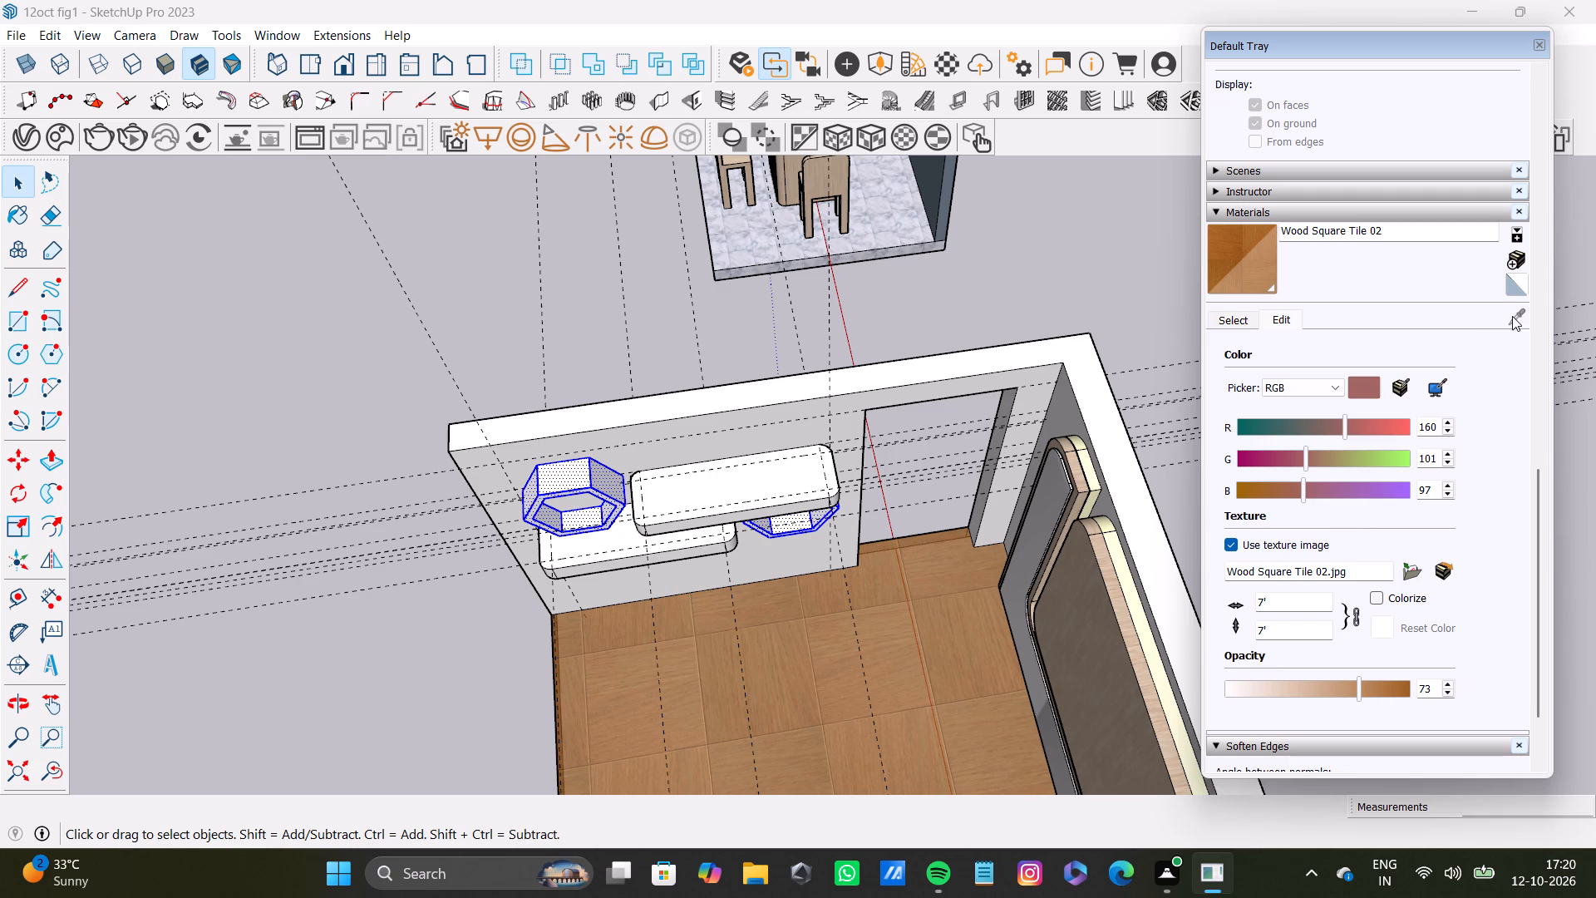
pyautogui.click(1232, 329)
pyautogui.click(1239, 318)
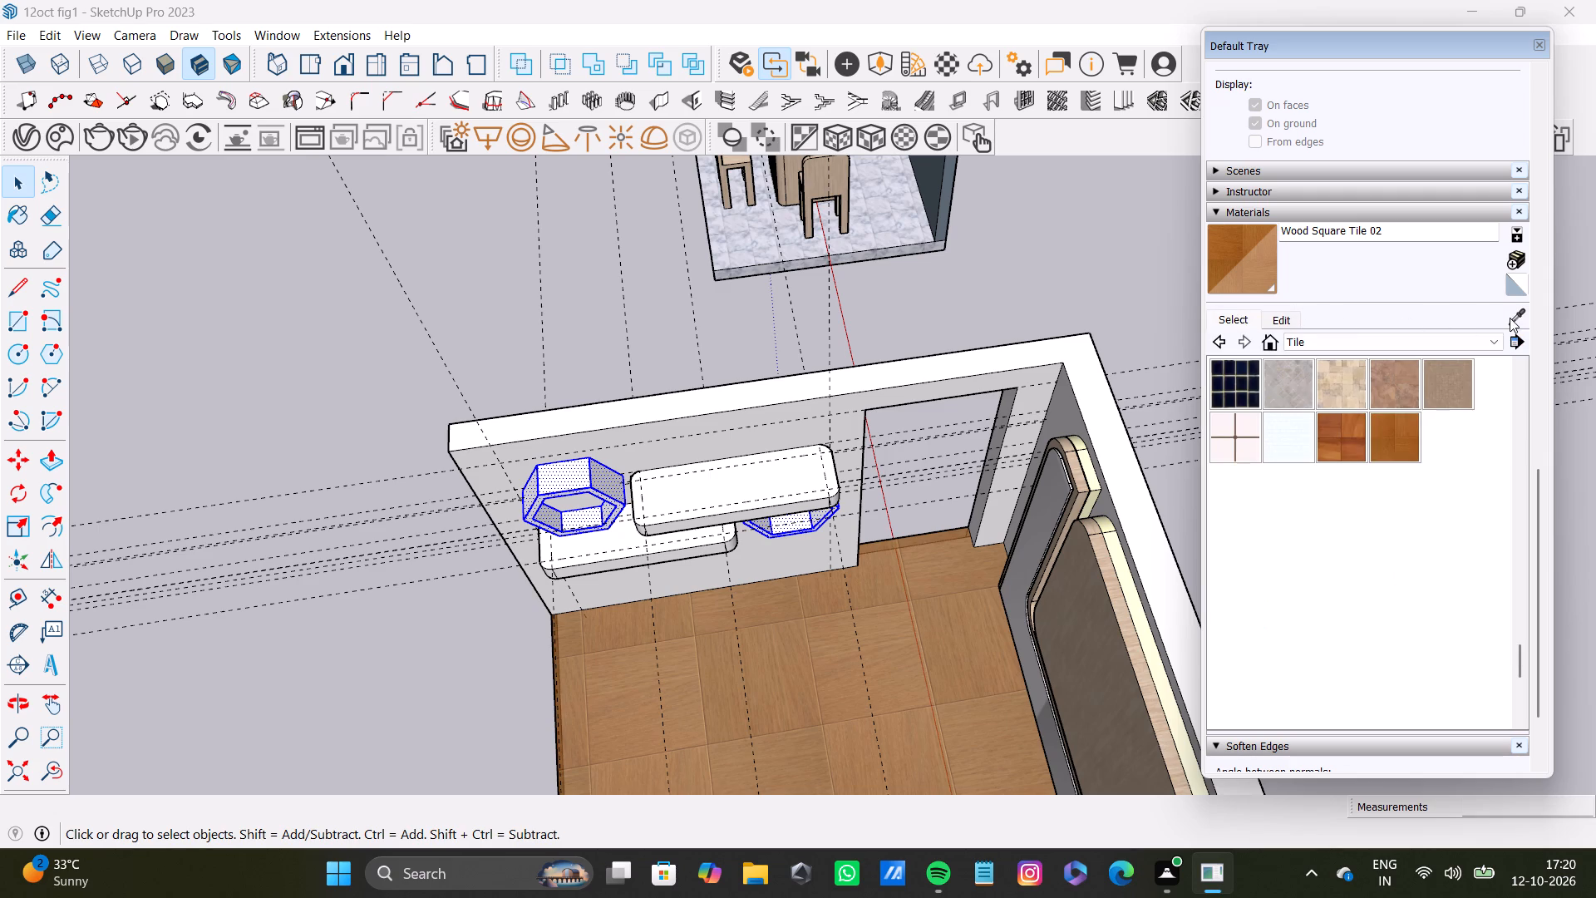
pyautogui.click(1512, 316)
pyautogui.click(1107, 575)
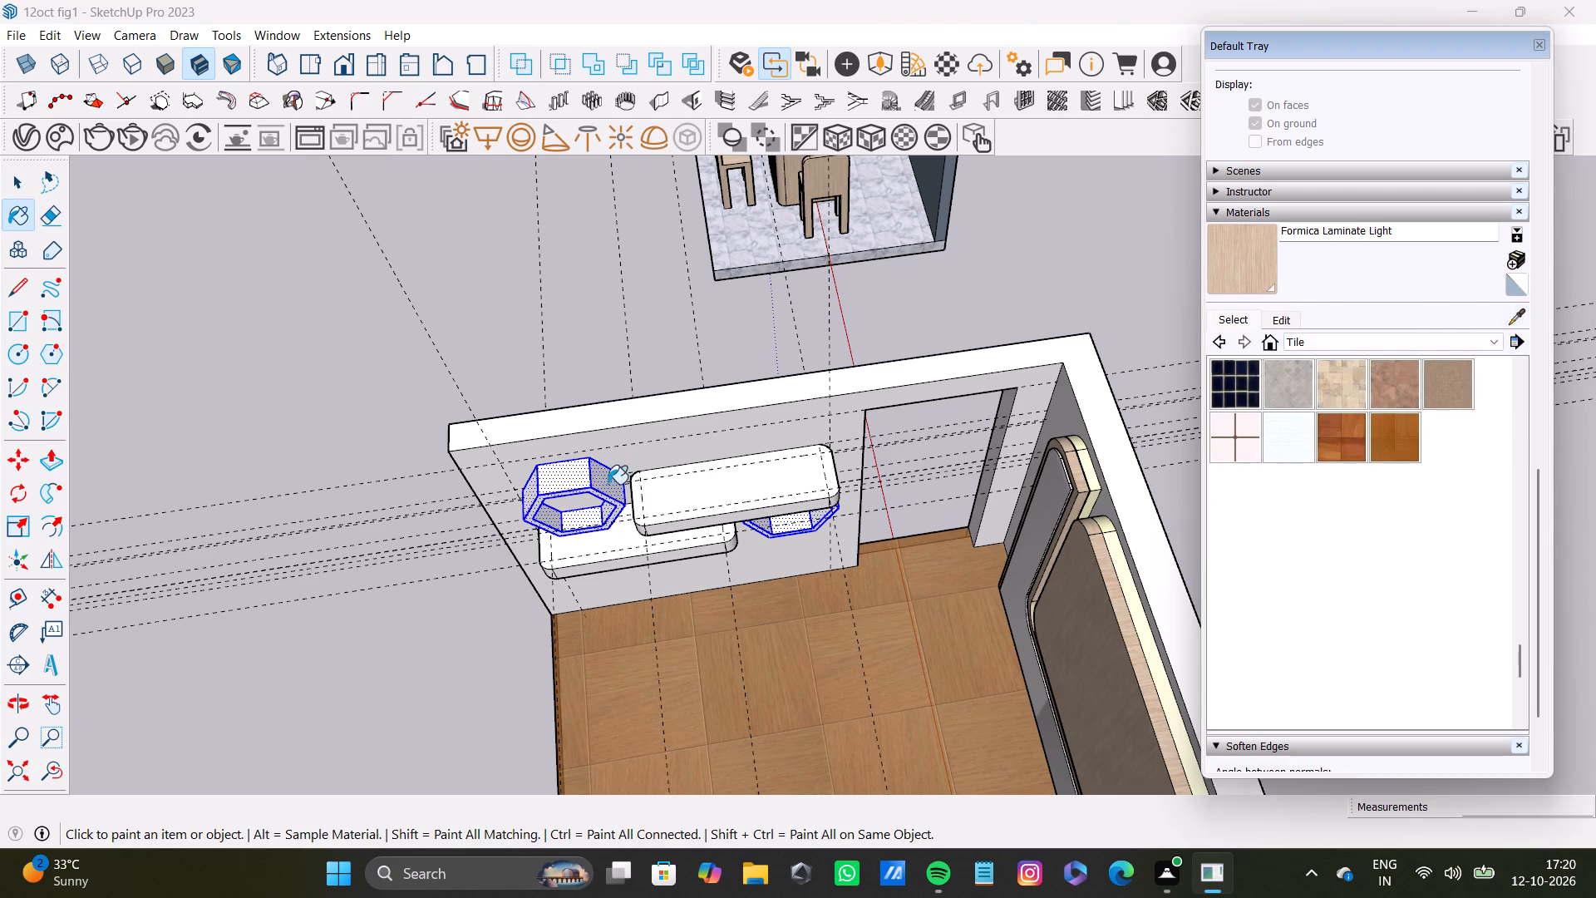
pyautogui.click(589, 484)
# Paint the back faces inside both hexagonal shelves with Formica Laminate Light.
pyautogui.scroll(9, 769, 525)
pyautogui.scroll(-10, 769, 517)
pyautogui.moveTo(741, 521); pyautogui.dragTo(640, 215, button='middle')
pyautogui.scroll(14, 710, 359)
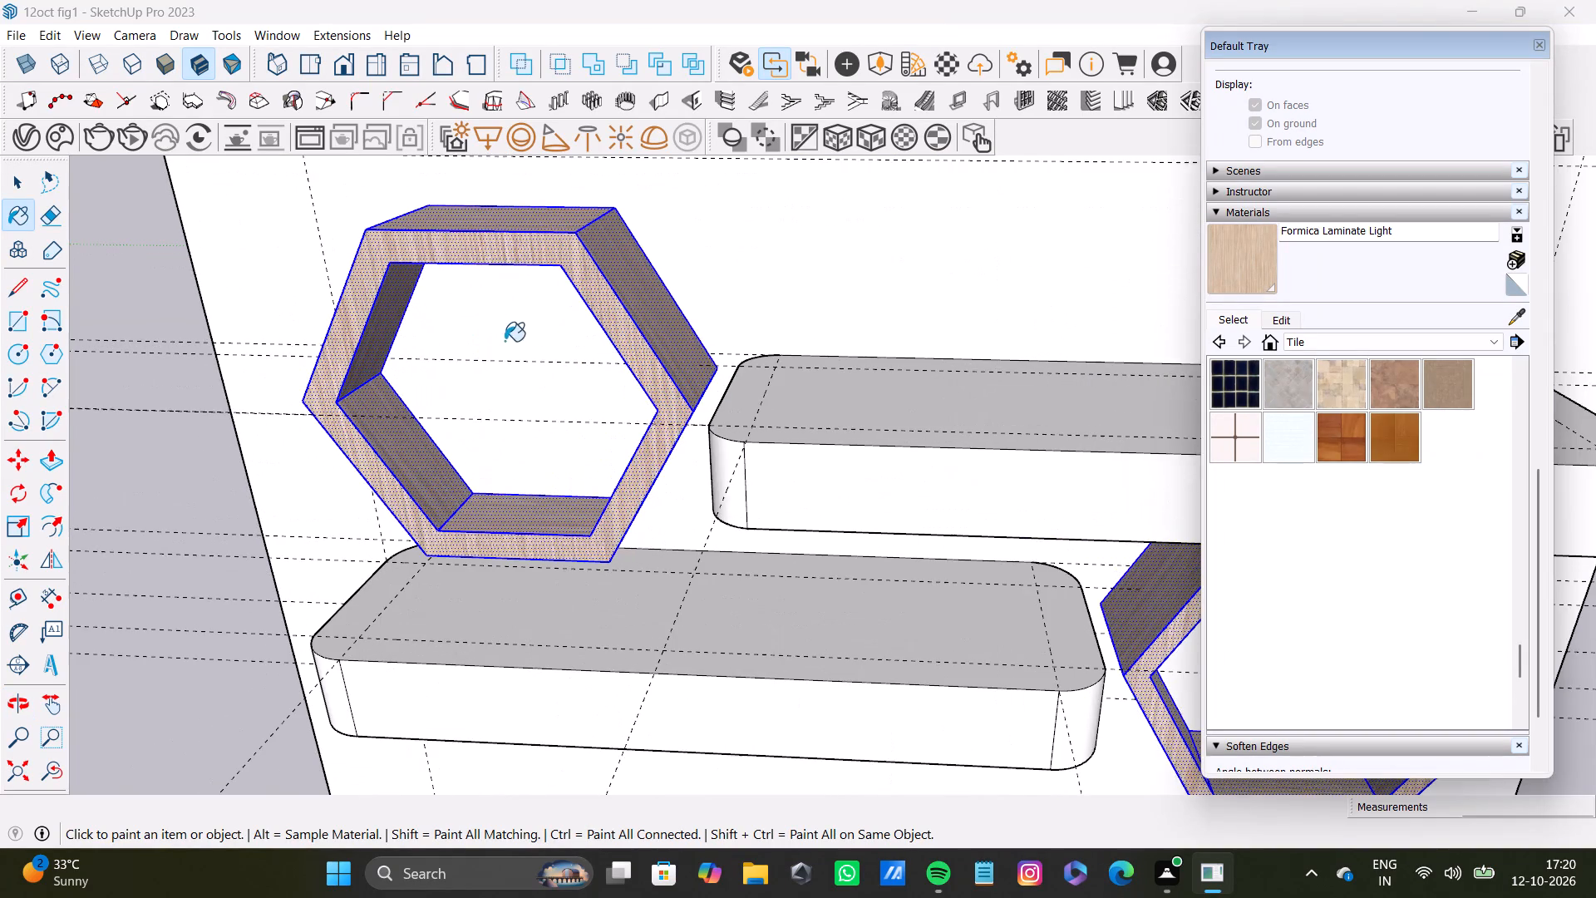
pyautogui.click(507, 339)
pyautogui.scroll(-4, 608, 380)
pyautogui.moveTo(803, 476); pyautogui.dragTo(661, 402, button='middle')
pyautogui.scroll(3, 925, 507)
pyautogui.click(1021, 514)
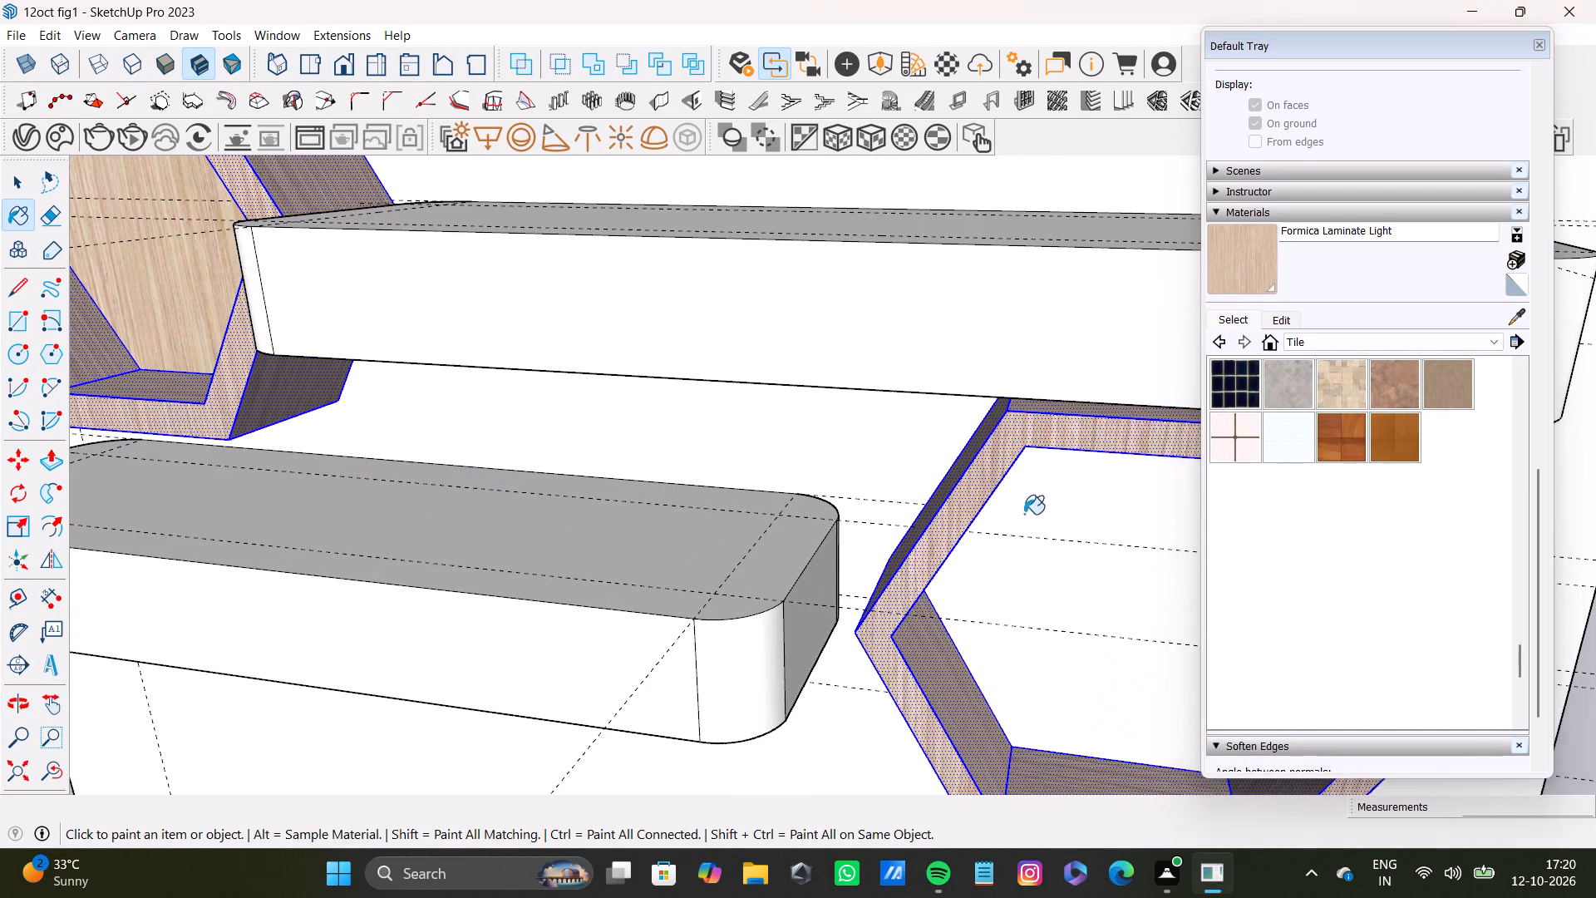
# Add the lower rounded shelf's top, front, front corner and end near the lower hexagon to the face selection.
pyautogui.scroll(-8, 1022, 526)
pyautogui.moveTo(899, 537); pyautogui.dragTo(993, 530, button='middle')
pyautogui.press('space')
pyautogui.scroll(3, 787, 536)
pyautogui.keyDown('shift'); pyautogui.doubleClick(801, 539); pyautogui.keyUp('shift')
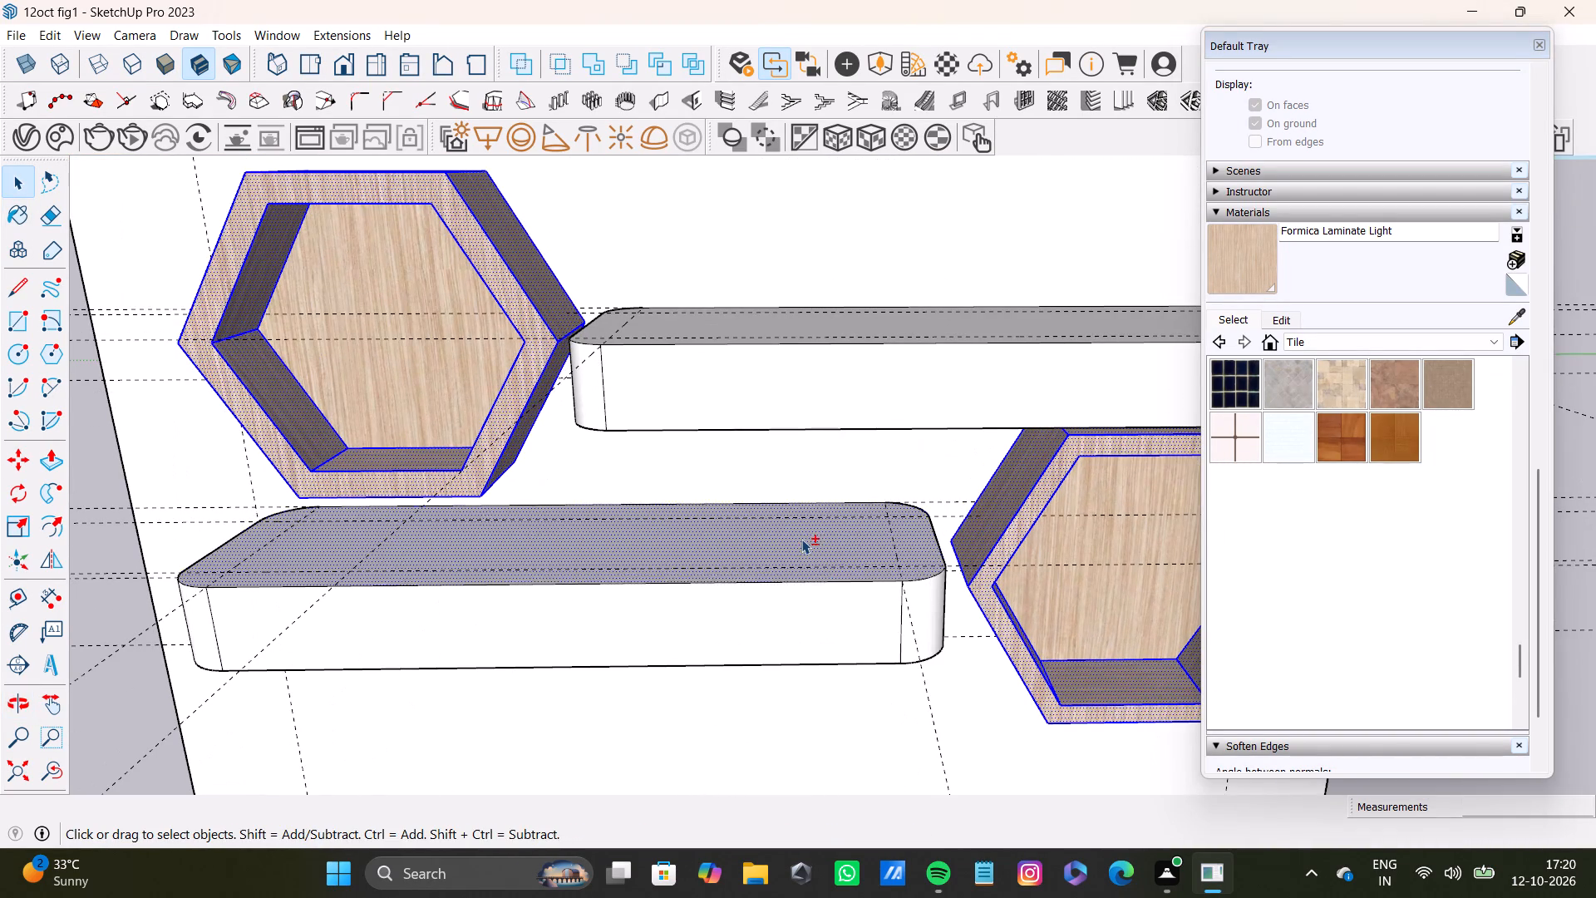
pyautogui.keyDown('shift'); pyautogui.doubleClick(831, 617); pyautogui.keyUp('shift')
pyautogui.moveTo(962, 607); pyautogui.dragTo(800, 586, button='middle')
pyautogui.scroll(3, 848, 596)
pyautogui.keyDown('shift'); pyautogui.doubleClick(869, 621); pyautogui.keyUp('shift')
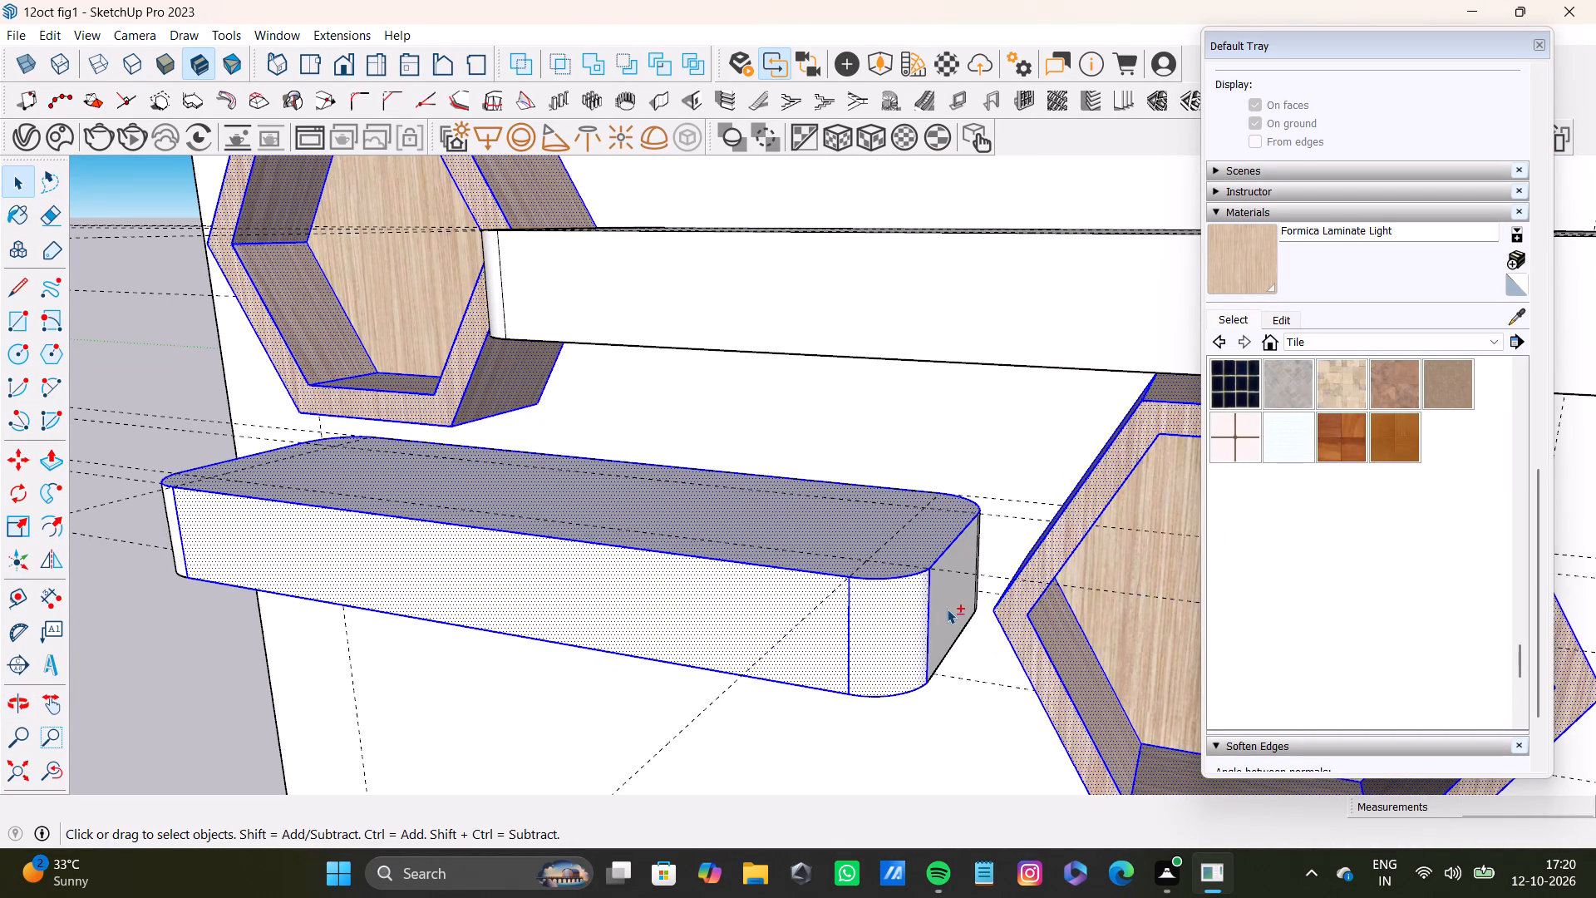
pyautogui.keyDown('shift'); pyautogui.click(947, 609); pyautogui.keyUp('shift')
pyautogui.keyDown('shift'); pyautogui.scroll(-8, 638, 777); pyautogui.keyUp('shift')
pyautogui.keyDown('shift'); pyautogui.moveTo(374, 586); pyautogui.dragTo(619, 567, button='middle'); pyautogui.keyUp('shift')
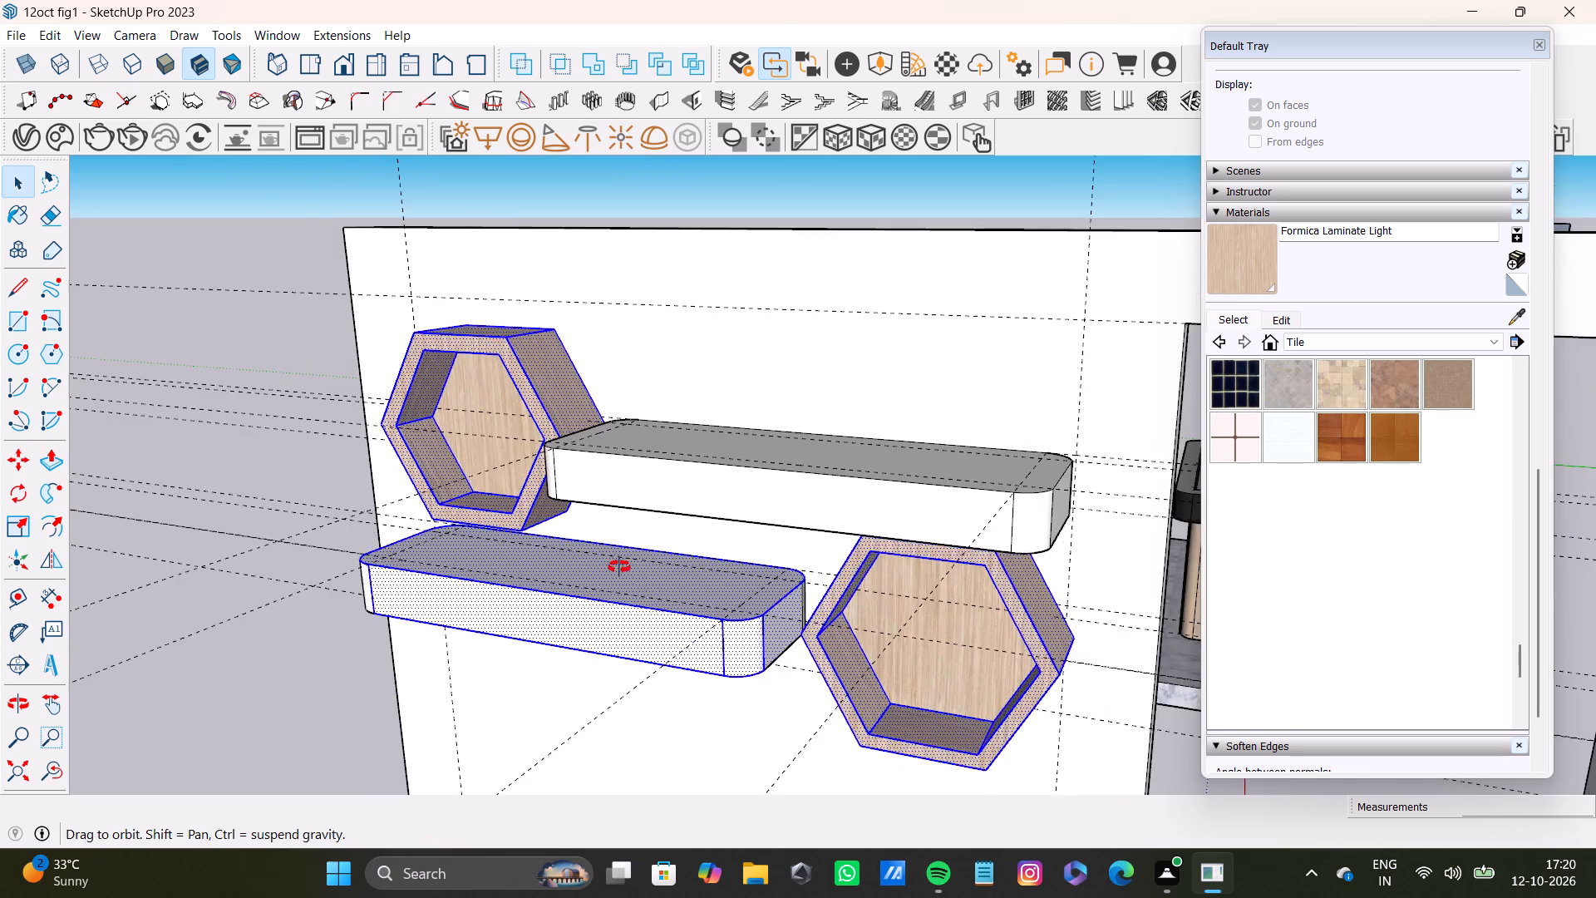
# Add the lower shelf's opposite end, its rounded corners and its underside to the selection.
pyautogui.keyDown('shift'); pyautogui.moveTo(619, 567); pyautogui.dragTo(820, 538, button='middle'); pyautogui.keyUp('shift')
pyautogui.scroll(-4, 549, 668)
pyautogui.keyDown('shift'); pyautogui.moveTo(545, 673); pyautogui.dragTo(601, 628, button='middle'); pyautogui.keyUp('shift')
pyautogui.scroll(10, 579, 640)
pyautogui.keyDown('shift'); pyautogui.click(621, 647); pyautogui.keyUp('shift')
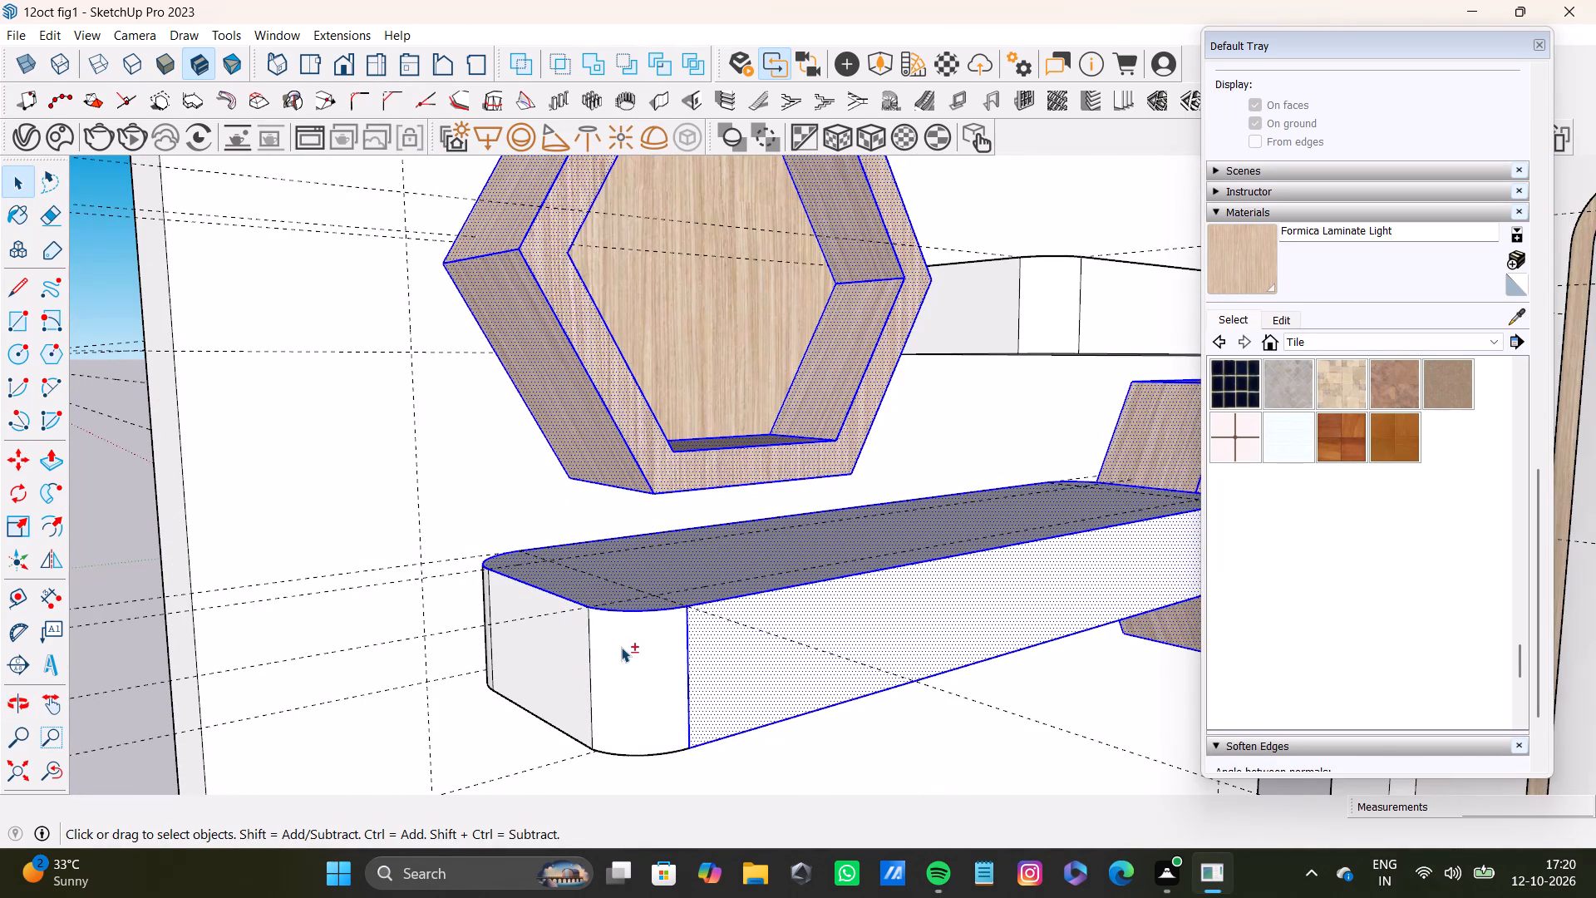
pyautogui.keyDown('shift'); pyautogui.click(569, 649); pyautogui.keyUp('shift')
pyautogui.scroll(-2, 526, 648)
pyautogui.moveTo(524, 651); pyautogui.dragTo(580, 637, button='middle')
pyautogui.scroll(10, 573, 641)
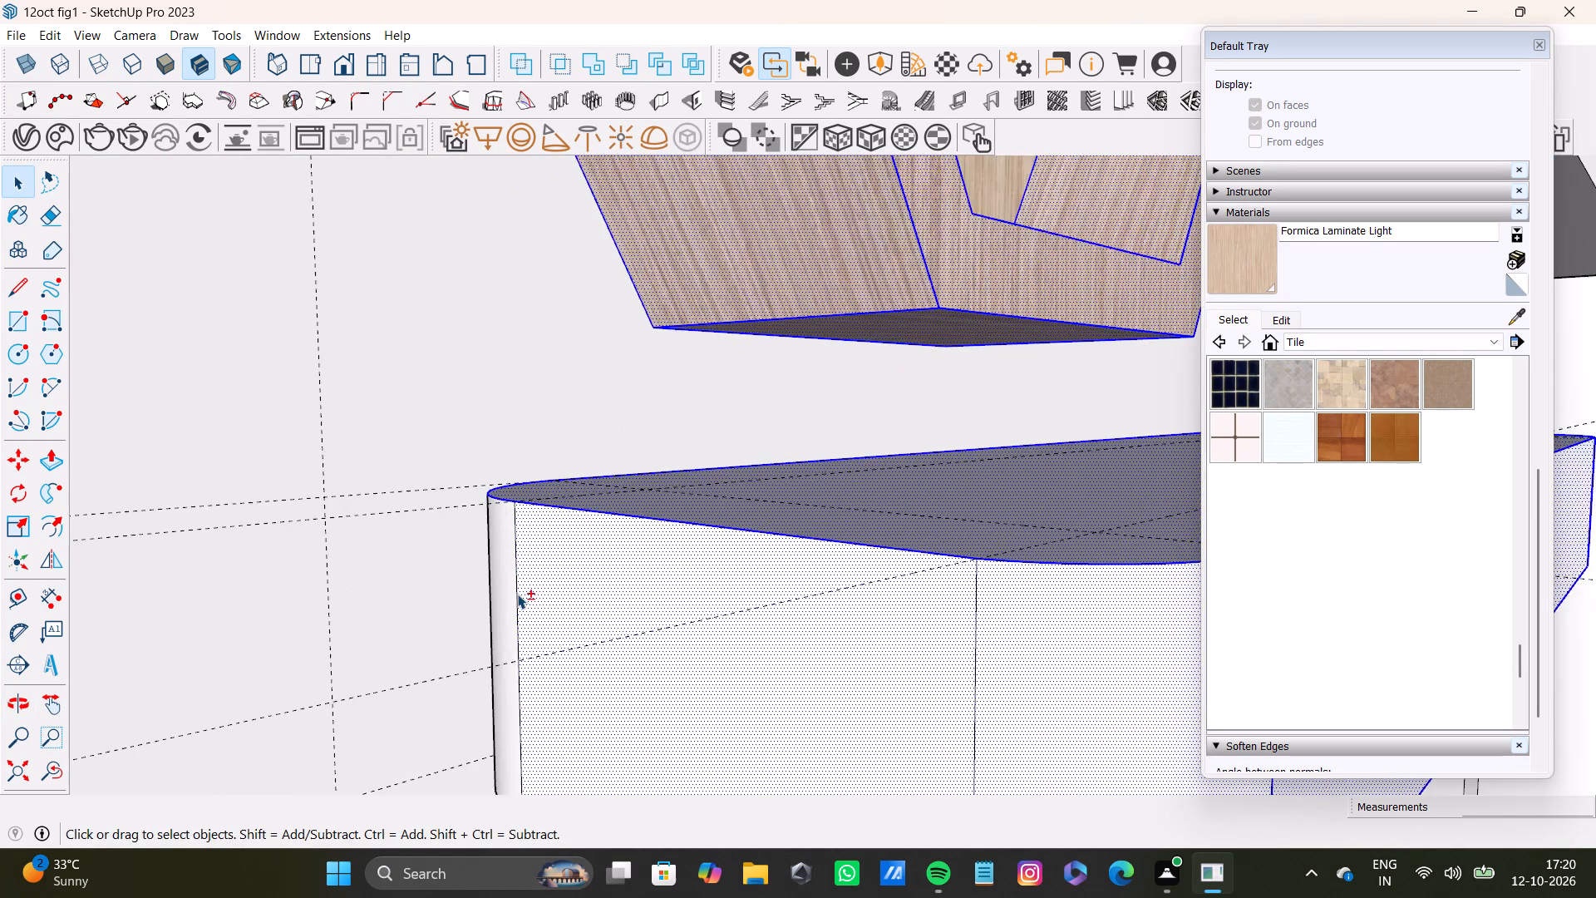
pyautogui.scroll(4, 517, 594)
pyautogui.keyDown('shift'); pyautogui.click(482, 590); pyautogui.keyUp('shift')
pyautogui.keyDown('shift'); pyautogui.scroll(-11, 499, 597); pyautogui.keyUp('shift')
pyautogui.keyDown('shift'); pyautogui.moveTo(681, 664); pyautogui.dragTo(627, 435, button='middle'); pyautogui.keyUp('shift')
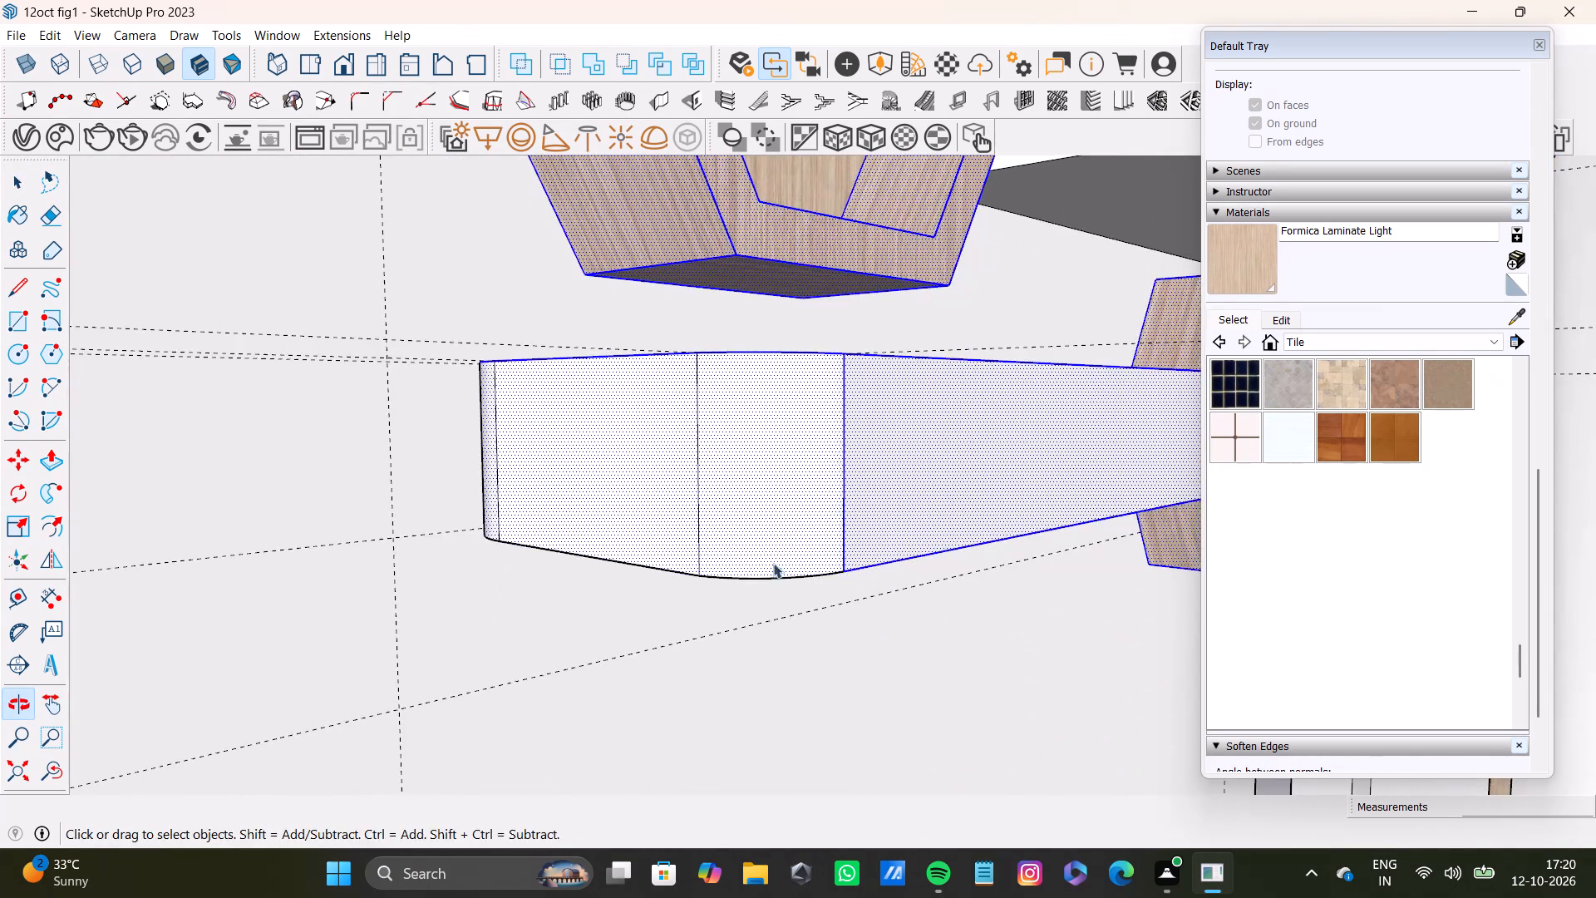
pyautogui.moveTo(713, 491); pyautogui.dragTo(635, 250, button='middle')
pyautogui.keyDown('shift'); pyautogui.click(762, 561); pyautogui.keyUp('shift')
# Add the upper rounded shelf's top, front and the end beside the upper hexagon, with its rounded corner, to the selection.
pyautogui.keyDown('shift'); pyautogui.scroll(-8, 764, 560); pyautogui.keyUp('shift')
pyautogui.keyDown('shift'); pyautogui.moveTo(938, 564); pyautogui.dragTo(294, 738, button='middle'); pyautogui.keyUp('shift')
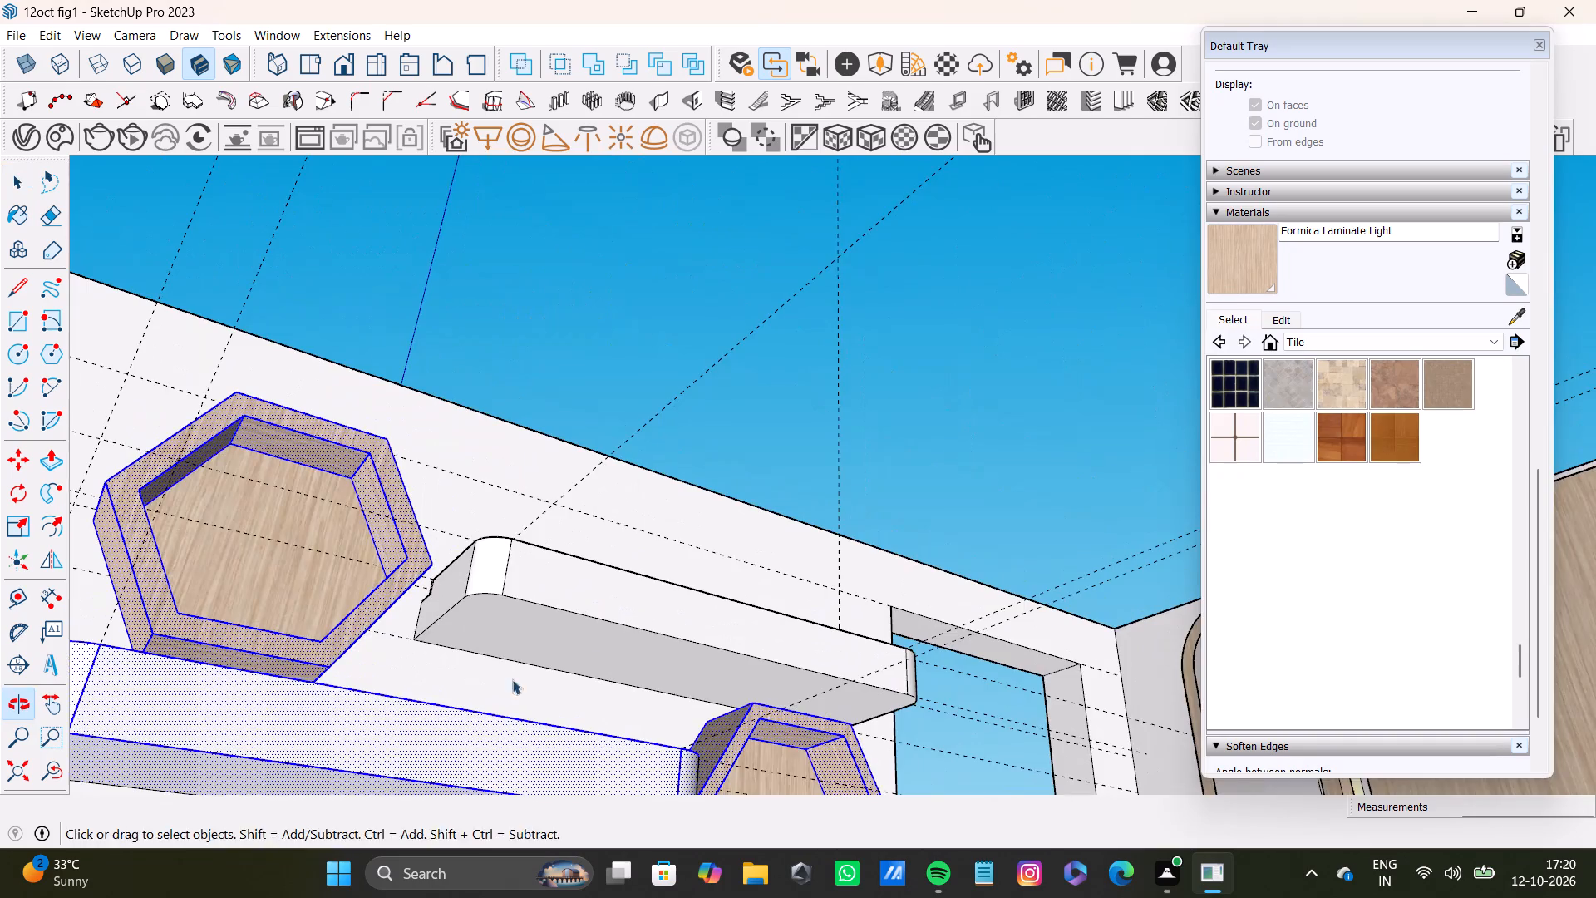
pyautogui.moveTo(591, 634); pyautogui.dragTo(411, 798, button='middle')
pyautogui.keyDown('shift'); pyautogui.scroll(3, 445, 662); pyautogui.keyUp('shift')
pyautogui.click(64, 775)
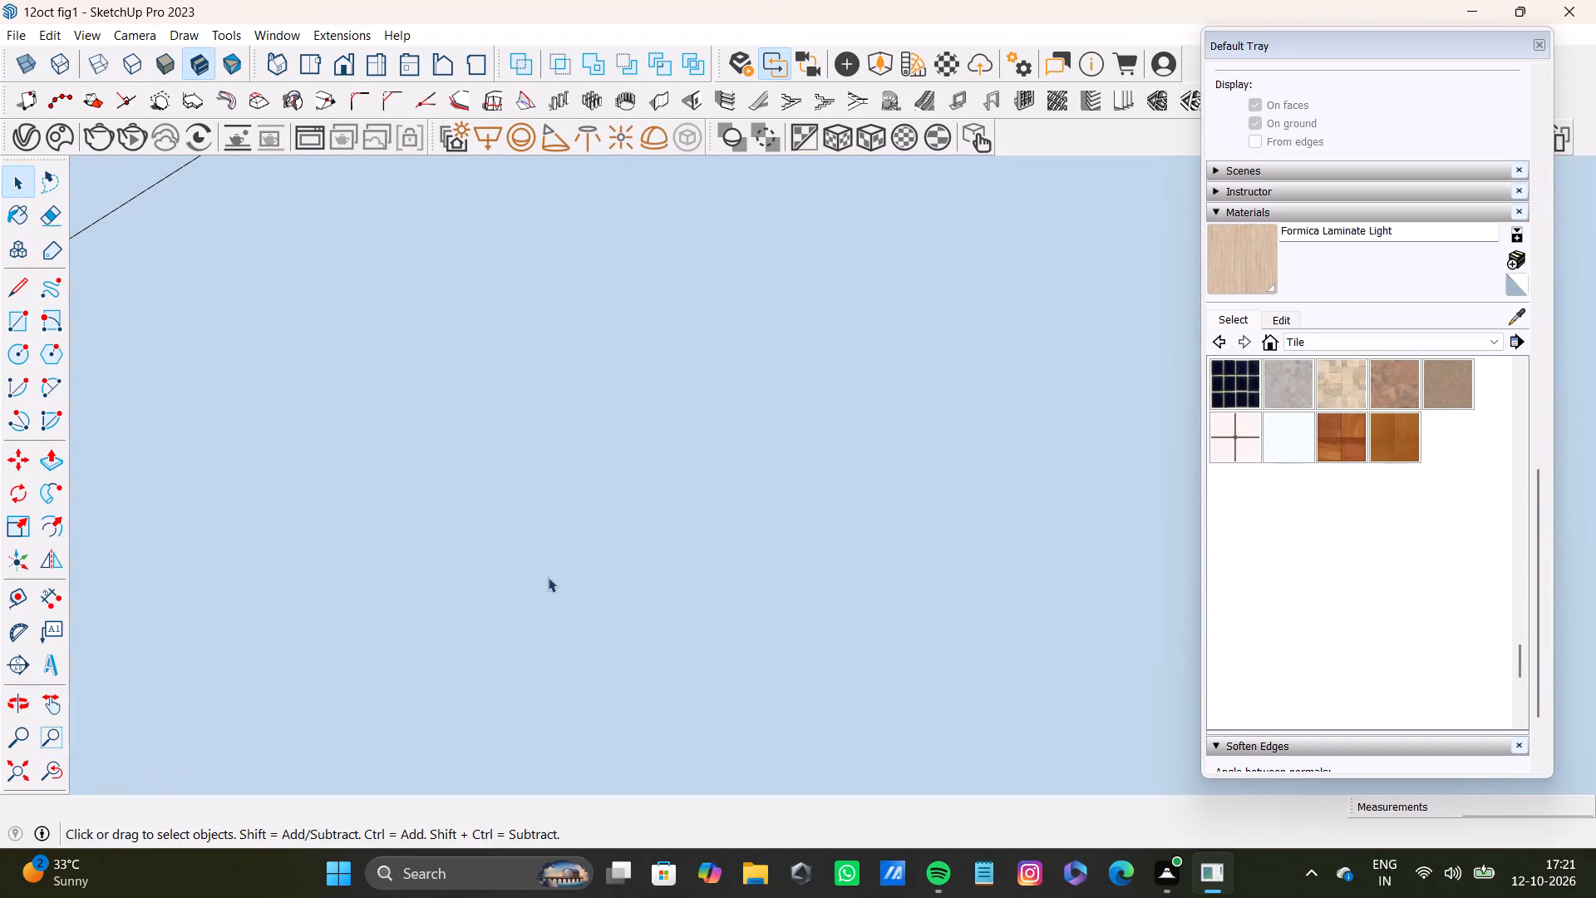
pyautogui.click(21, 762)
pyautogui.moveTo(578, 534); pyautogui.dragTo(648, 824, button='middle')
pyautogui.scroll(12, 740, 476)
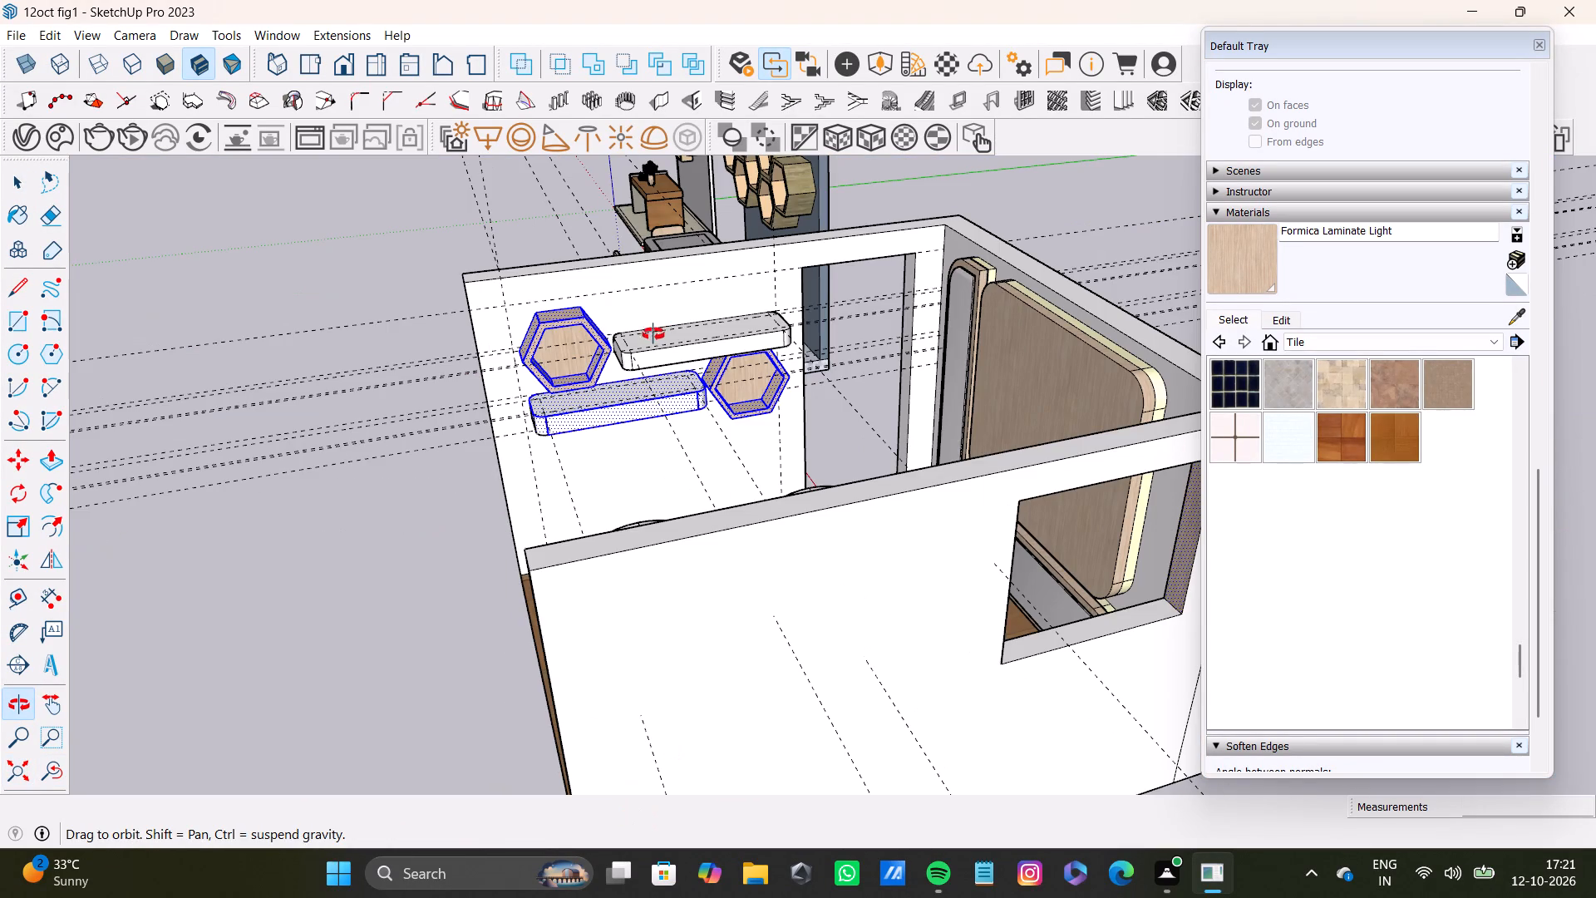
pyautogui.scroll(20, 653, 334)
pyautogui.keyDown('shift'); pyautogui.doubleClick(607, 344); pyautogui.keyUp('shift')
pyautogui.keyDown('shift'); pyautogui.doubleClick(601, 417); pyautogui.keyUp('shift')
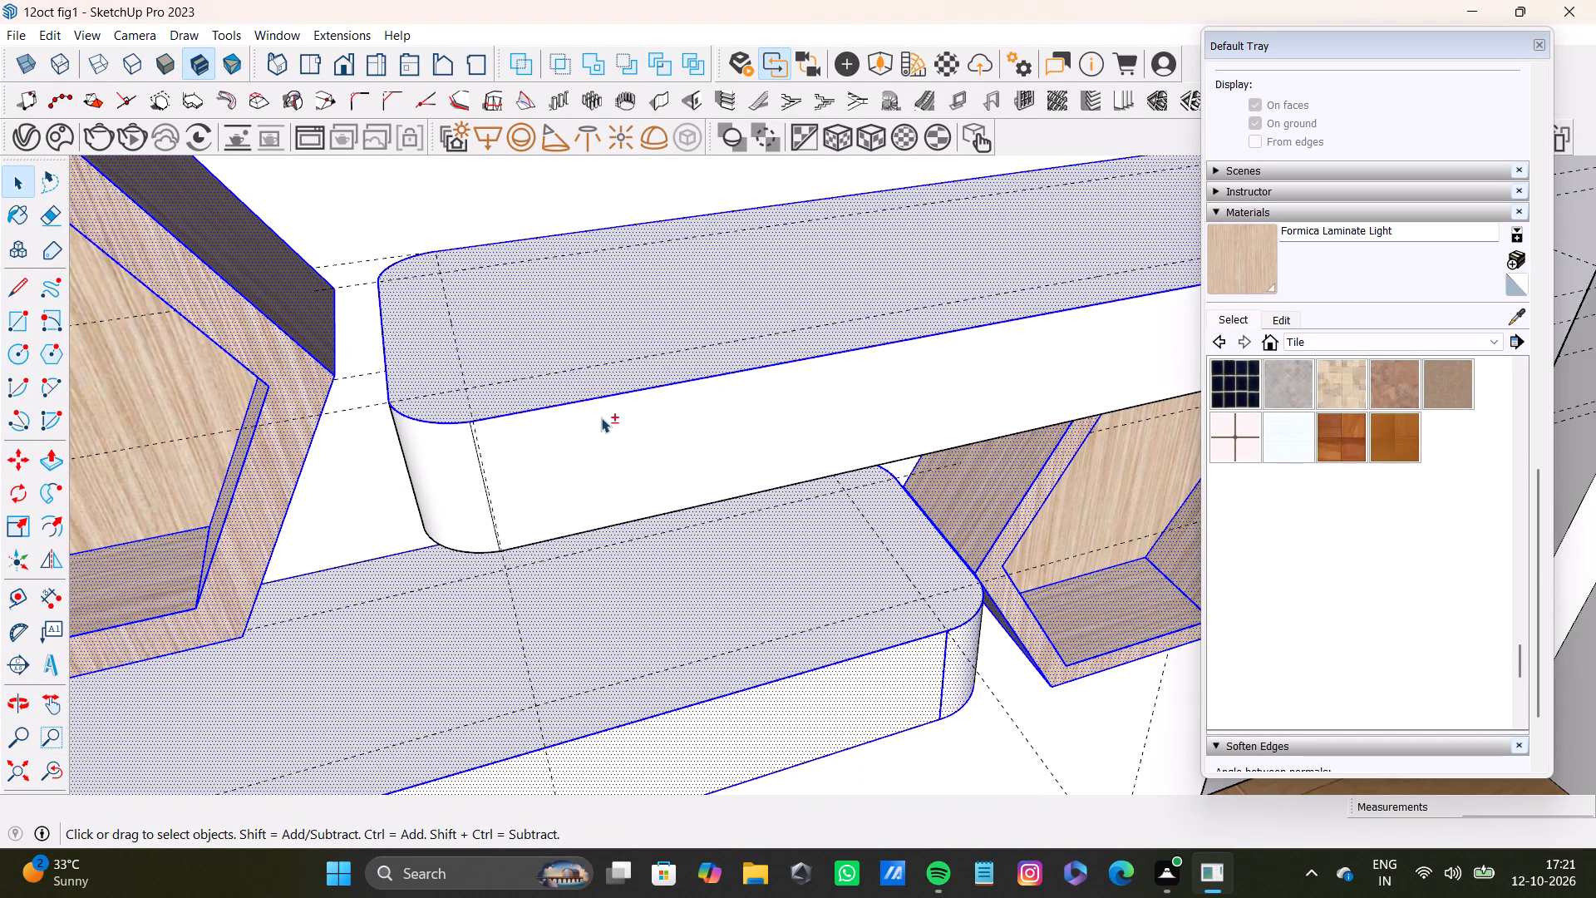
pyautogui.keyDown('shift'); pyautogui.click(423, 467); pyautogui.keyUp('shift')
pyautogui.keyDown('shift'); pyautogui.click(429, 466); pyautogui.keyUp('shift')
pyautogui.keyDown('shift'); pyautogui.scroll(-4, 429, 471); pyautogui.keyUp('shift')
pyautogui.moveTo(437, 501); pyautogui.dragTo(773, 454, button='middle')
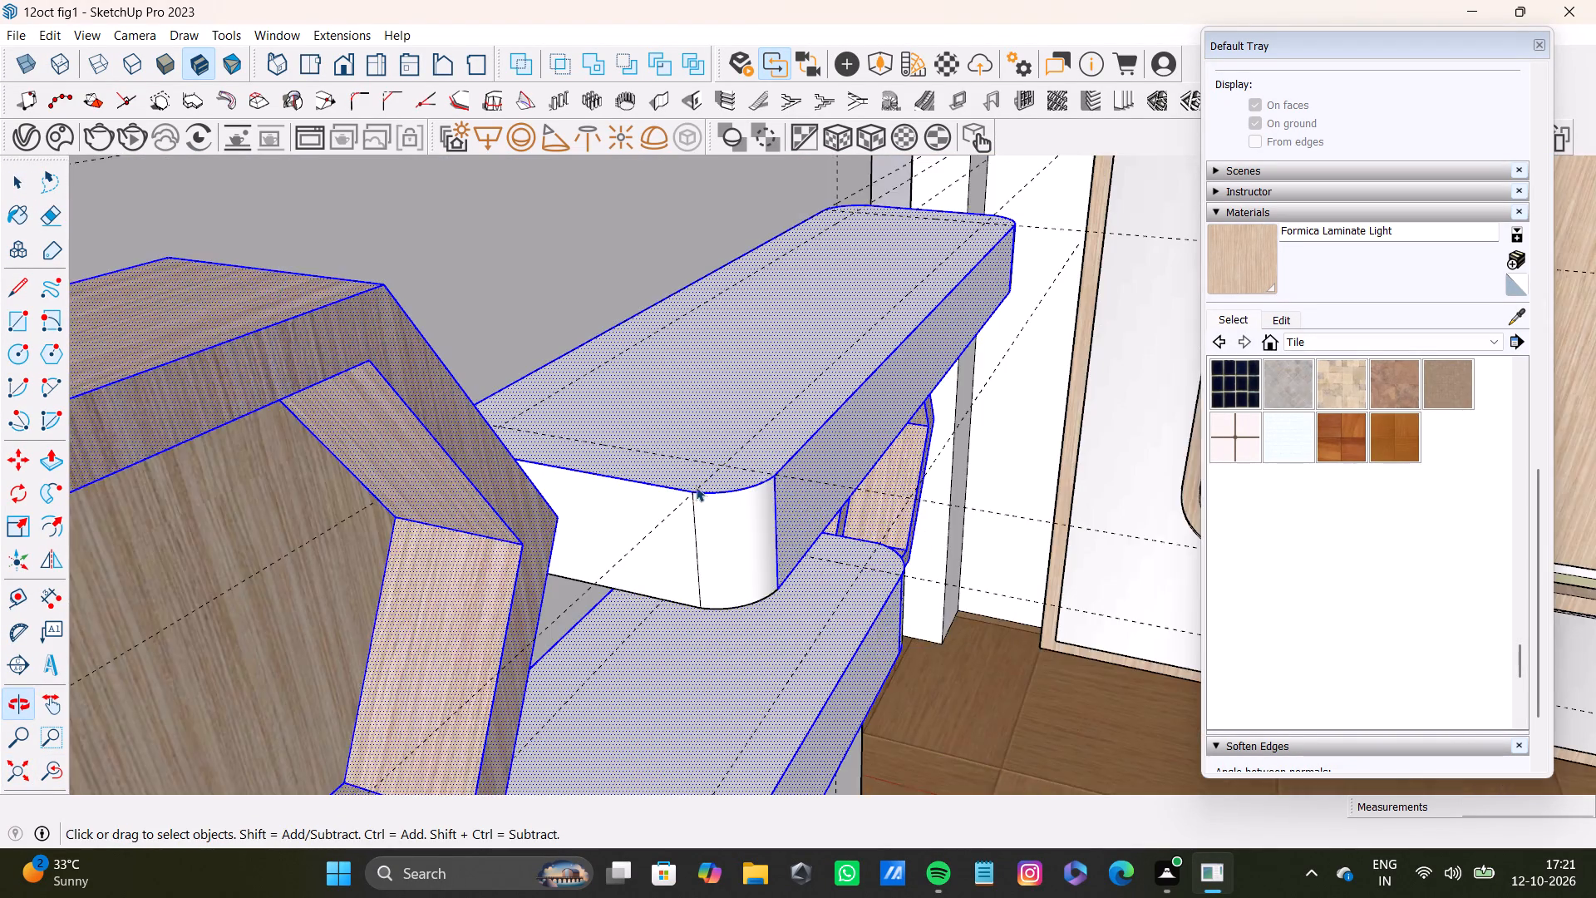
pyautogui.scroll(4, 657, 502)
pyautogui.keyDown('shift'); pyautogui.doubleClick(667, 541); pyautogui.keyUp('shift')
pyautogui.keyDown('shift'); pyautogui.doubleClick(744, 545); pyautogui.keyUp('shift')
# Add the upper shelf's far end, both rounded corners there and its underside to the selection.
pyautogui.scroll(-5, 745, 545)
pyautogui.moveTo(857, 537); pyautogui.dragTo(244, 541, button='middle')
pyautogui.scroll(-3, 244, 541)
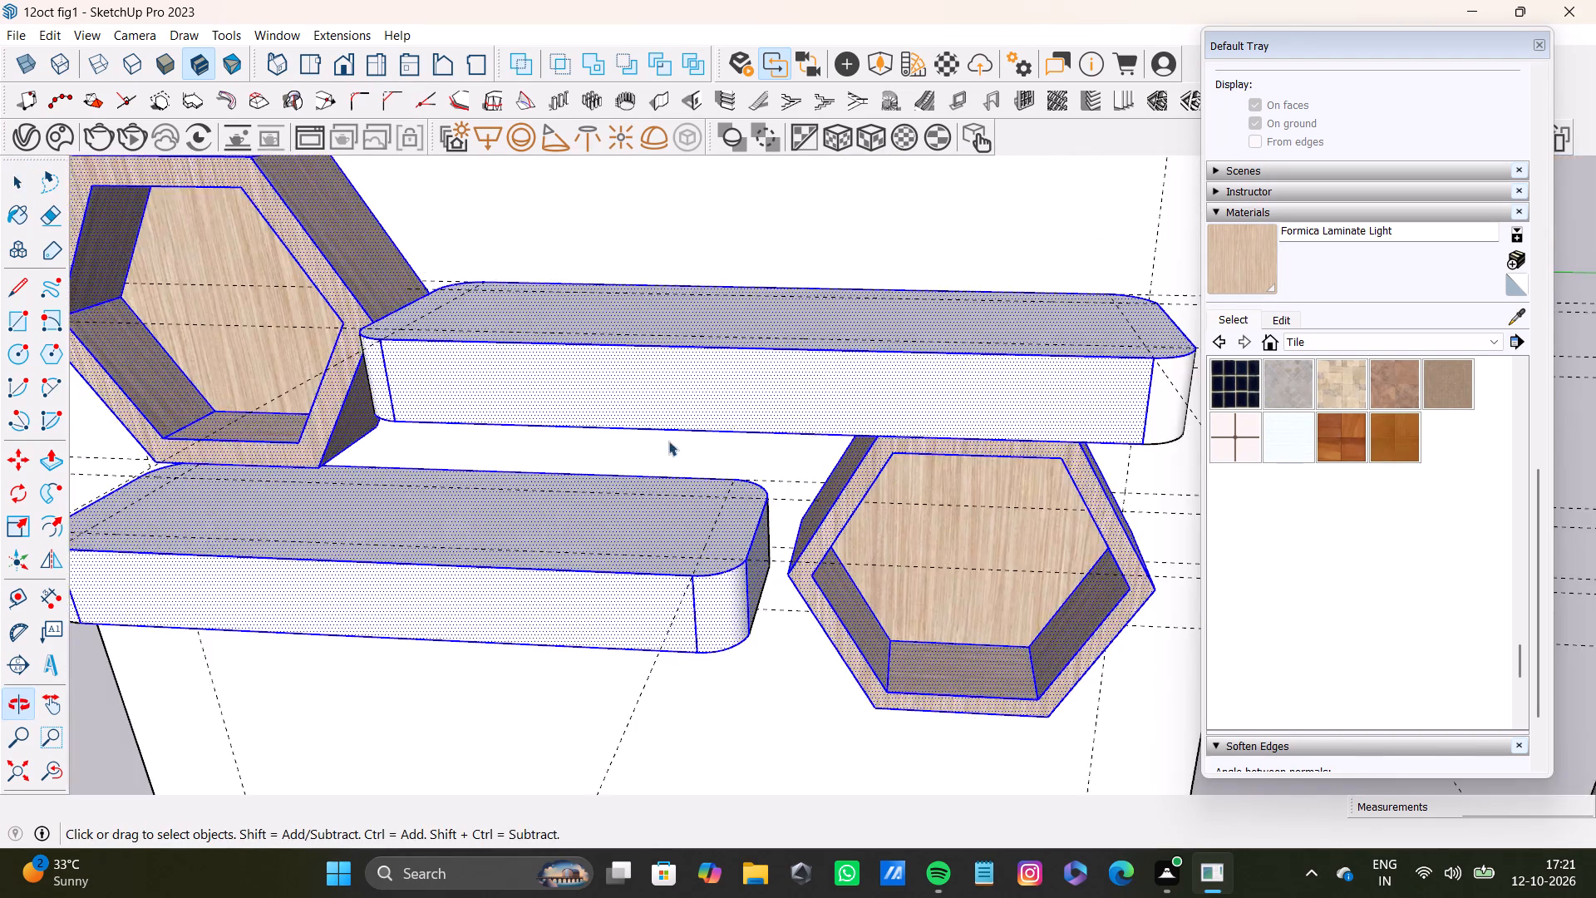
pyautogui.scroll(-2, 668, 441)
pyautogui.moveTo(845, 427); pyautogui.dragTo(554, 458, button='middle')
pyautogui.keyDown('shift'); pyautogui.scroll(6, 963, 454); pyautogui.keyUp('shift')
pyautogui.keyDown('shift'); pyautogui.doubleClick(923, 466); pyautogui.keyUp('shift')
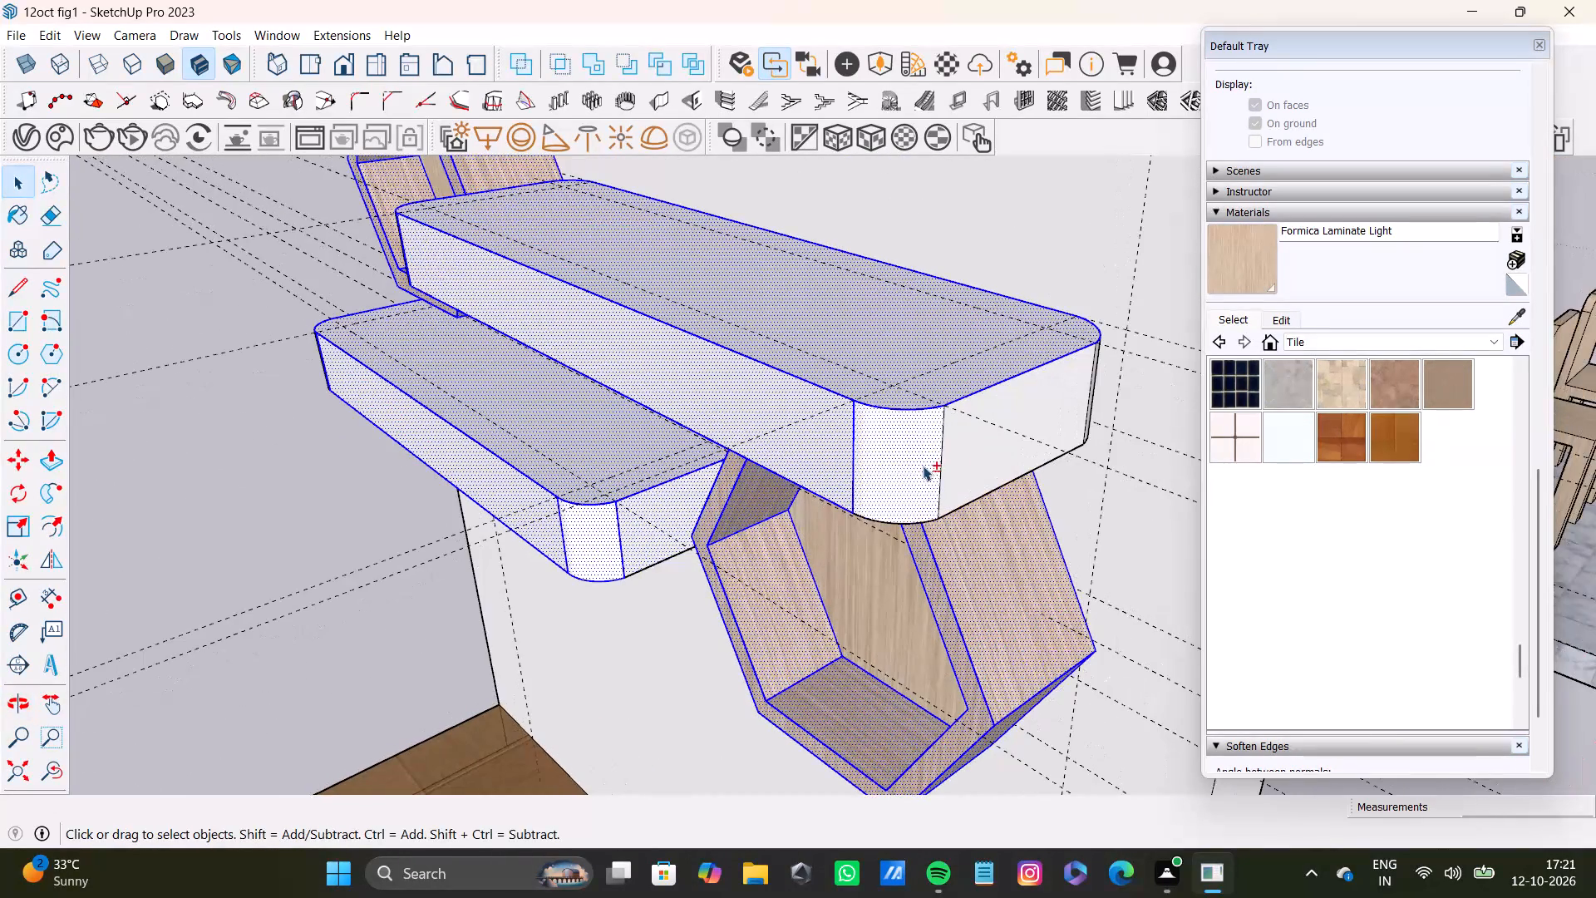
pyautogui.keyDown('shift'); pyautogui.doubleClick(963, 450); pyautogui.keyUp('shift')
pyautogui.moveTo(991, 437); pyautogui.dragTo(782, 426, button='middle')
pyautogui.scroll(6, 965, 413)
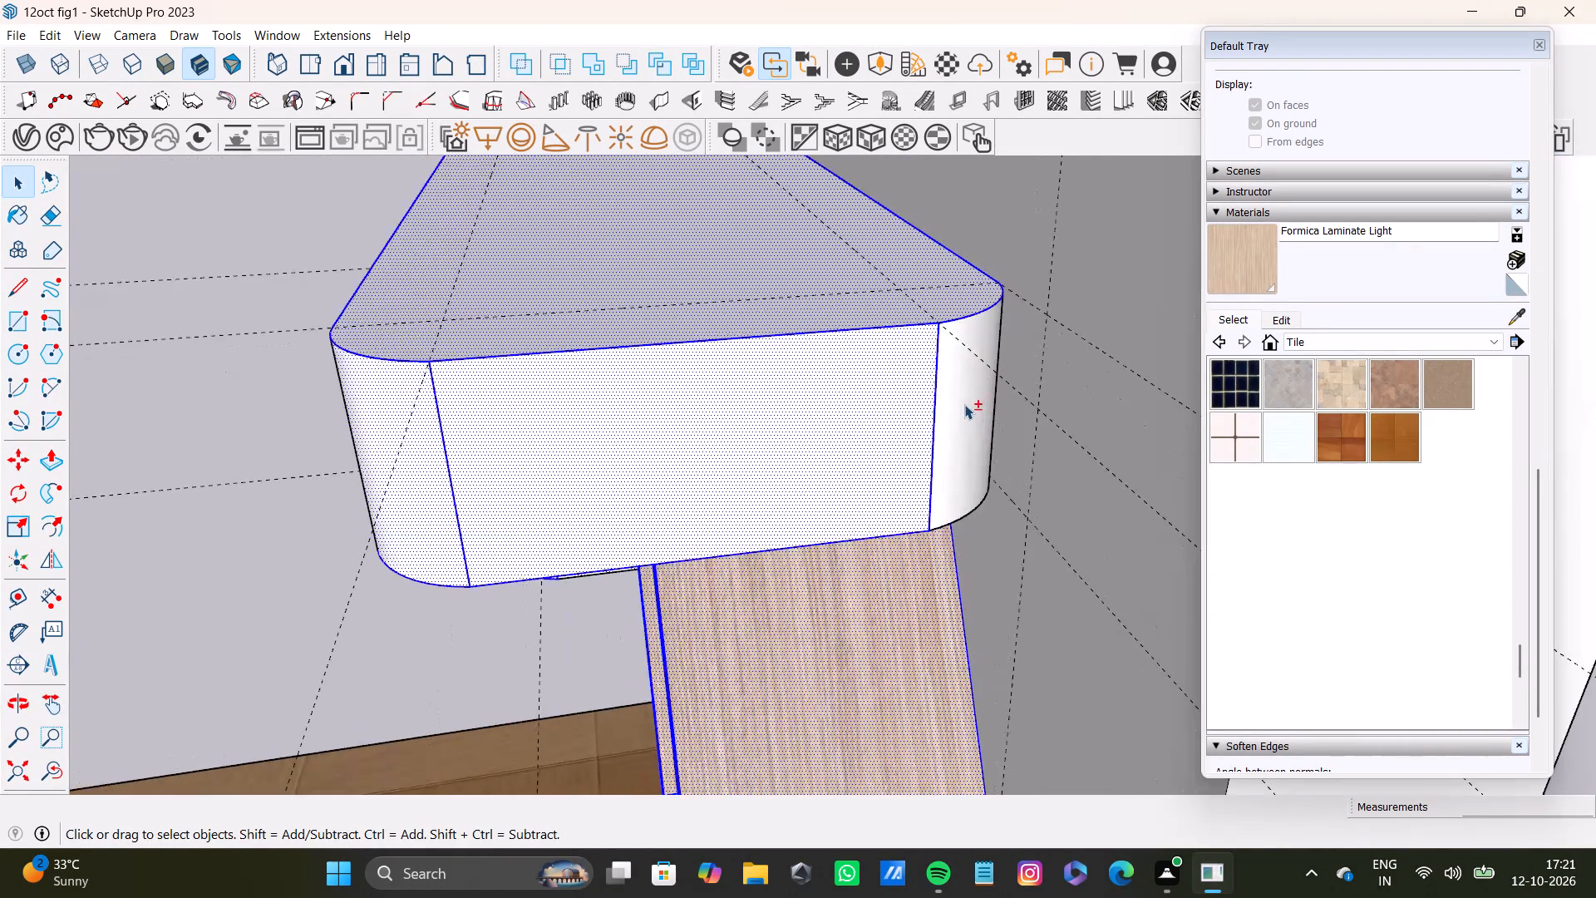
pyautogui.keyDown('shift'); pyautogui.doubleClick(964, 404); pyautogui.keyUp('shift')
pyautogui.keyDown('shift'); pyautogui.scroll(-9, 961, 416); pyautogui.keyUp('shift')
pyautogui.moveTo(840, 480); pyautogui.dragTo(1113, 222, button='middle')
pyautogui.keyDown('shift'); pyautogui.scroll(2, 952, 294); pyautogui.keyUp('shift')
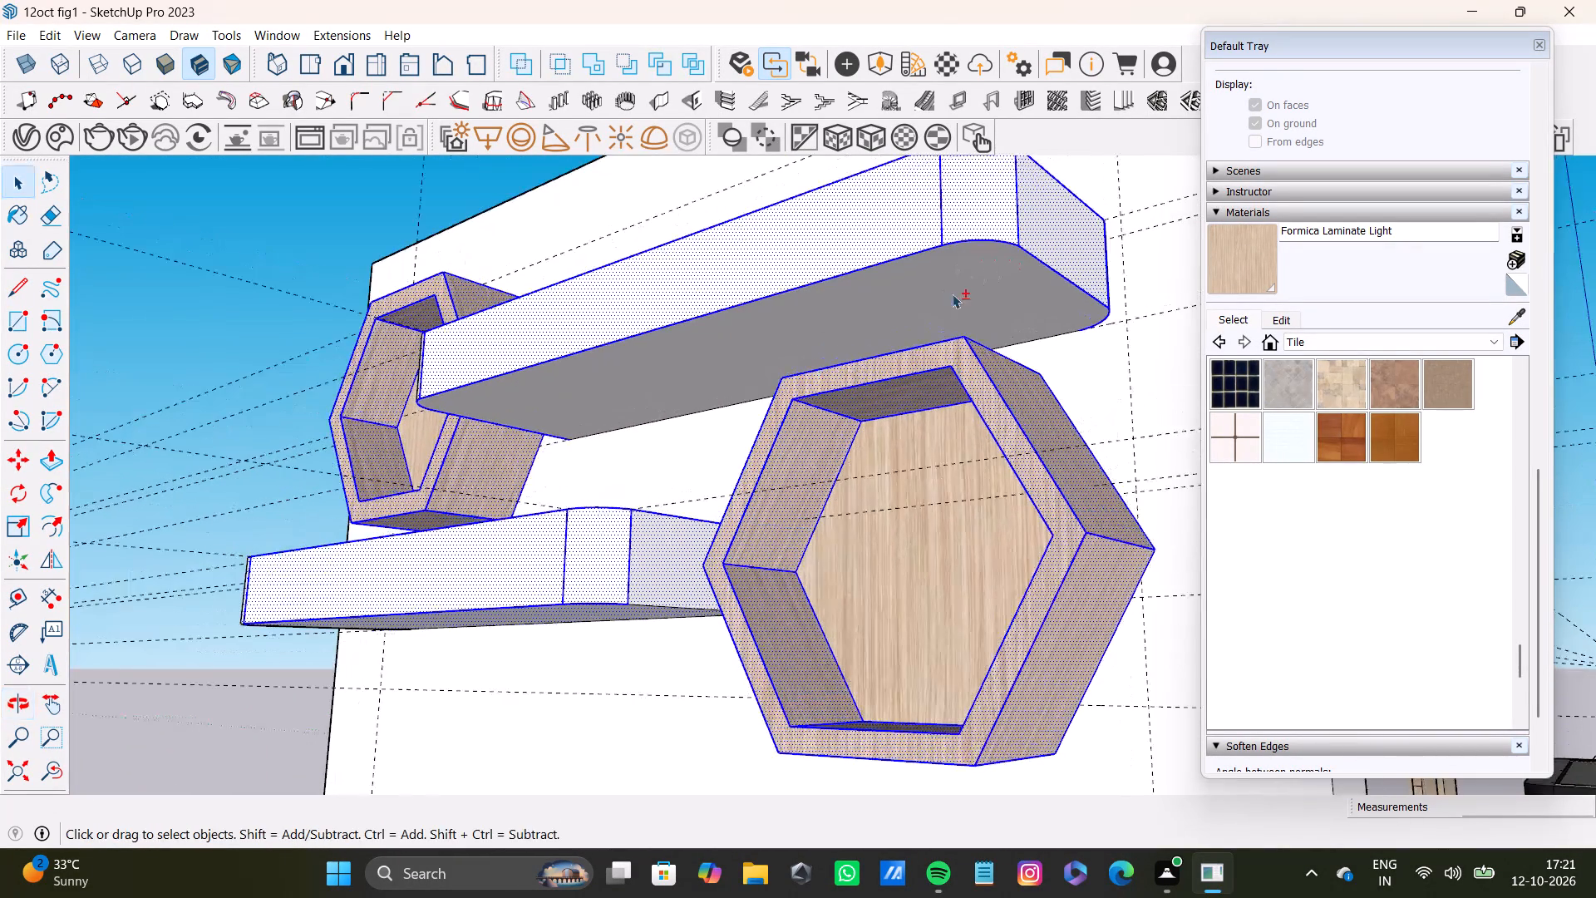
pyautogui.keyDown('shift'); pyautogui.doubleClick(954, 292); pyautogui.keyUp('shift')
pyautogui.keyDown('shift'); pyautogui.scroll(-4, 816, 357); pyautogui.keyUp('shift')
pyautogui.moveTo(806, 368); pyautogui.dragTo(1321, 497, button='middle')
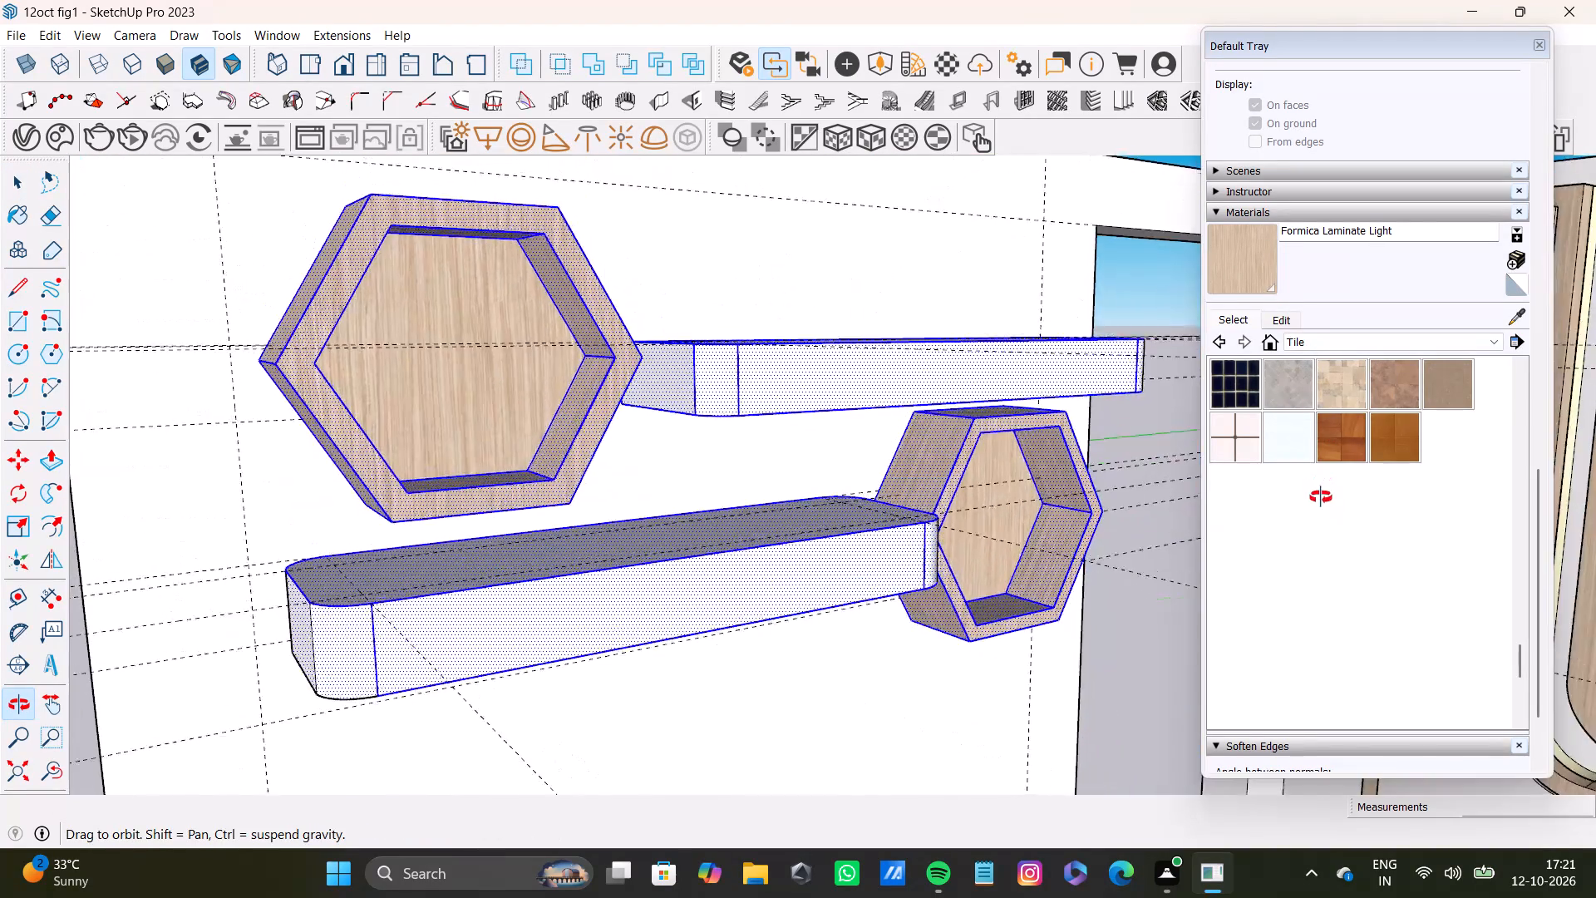
# Push the small leftover face at the upper shelf's rear corner, beside the upper hexagon, down 4 11/16" to clear it.
pyautogui.moveTo(1321, 497); pyautogui.dragTo(1251, 743, button='middle')
pyautogui.scroll(11, 539, 570)
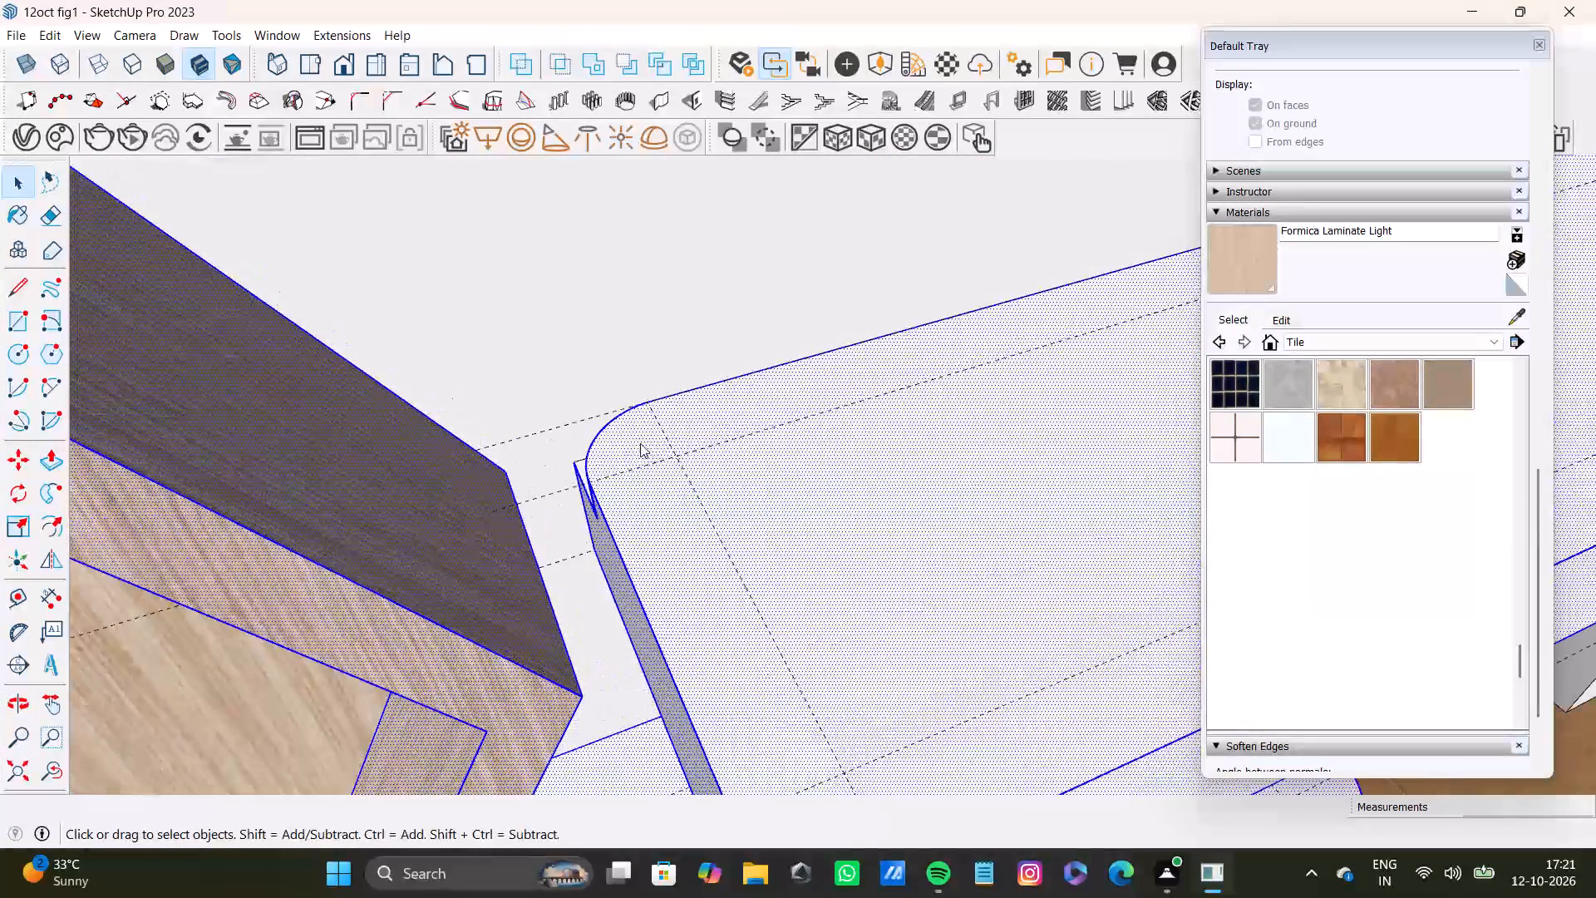
pyautogui.scroll(4, 640, 443)
pyautogui.scroll(4, 530, 487)
pyautogui.moveTo(554, 470); pyautogui.dragTo(663, 465, button='middle')
pyautogui.scroll(4, 593, 528)
pyautogui.press('space')
pyautogui.click(588, 533)
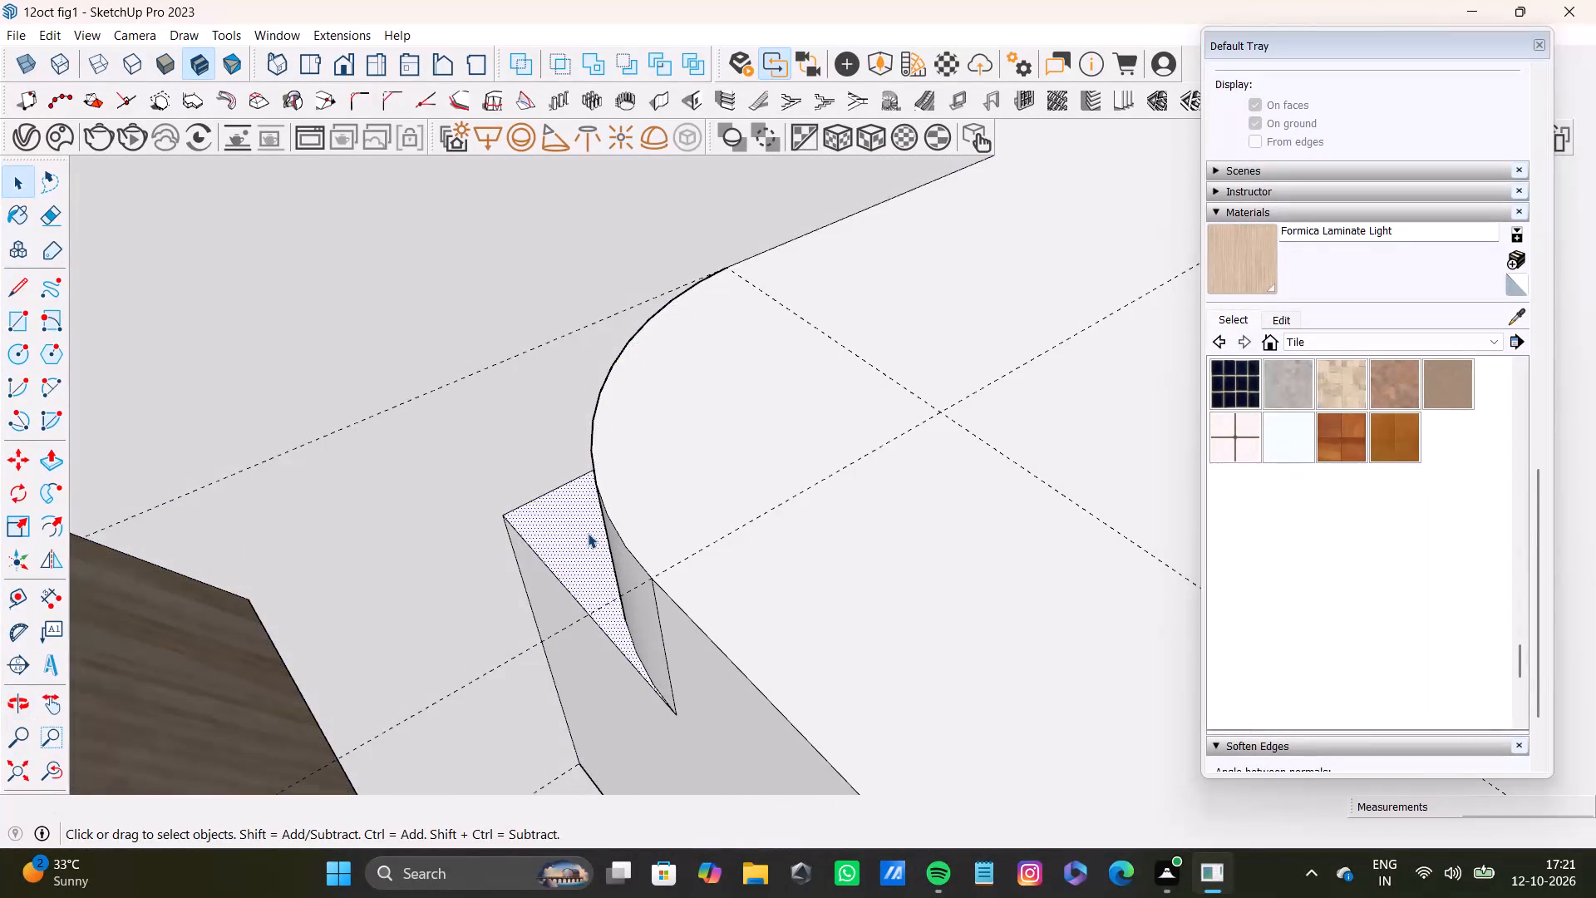
pyautogui.press('p')
pyautogui.moveTo(586, 533); pyautogui.dragTo(605, 790)
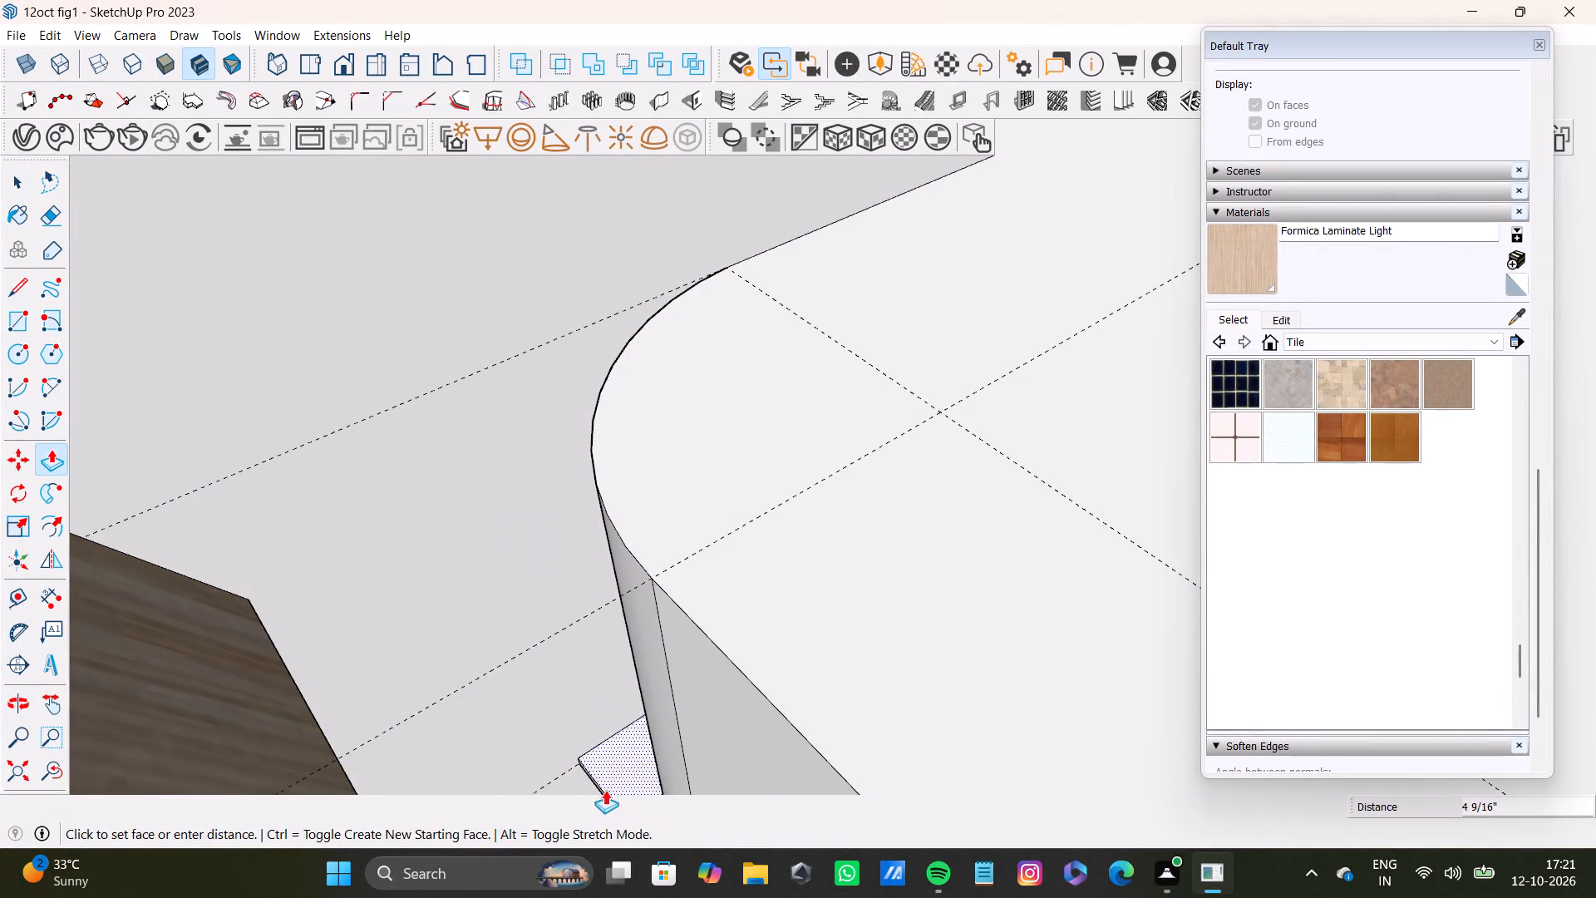
pyautogui.moveTo(605, 790); pyautogui.dragTo(609, 826)
pyautogui.scroll(-20, 588, 769)
pyautogui.scroll(-9, 588, 769)
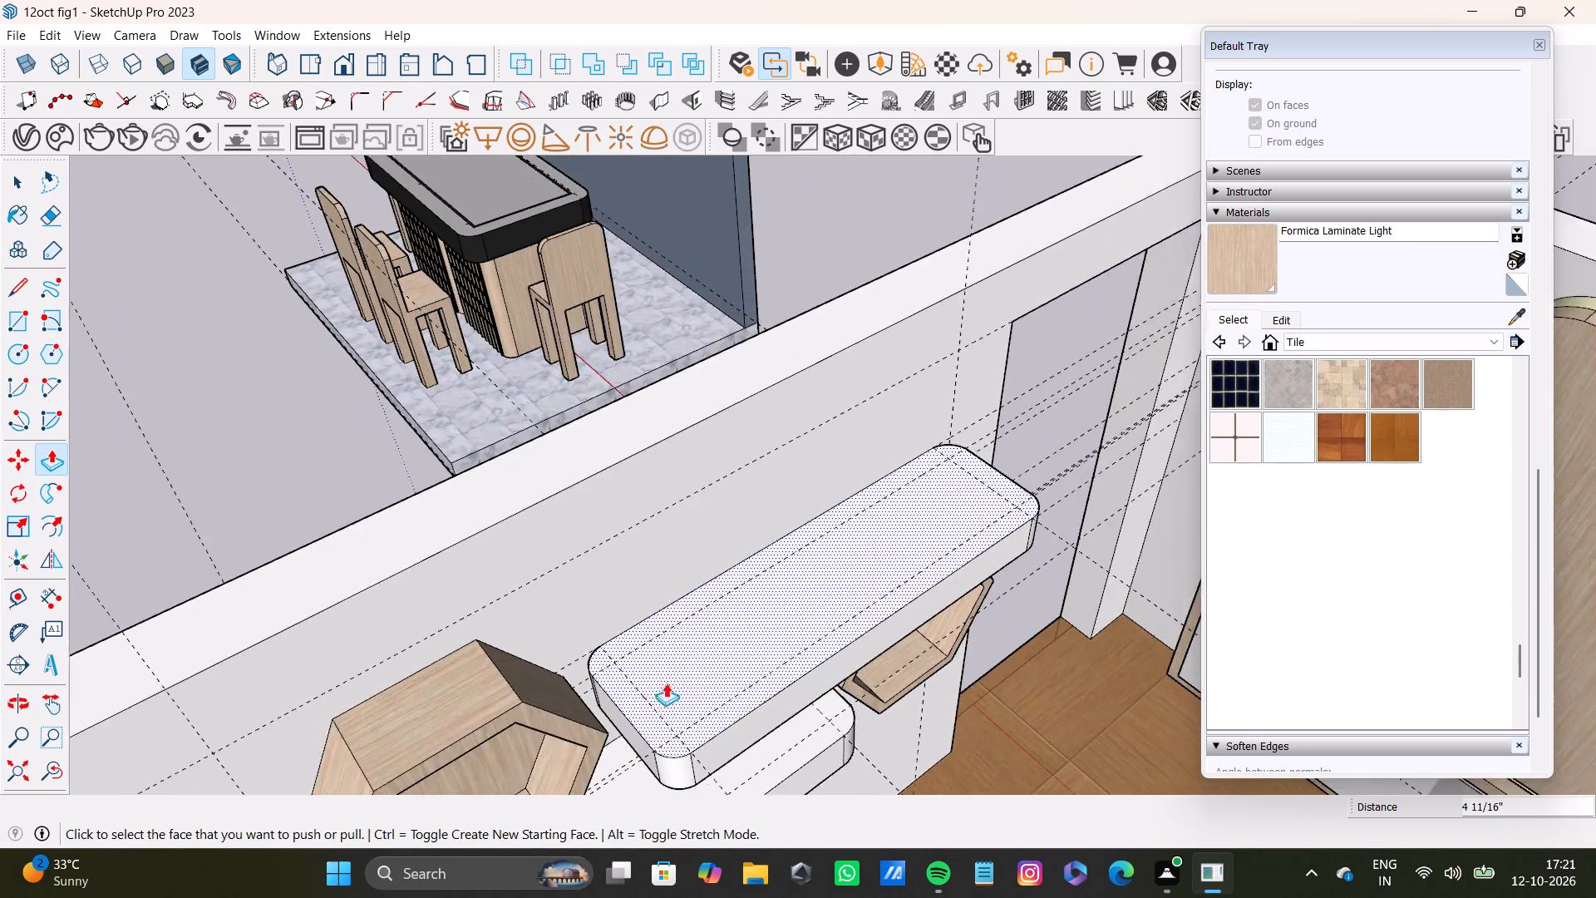
# Select the lower shelf's top, front, rounded front corner and the end nearest the lower hexagon.
pyautogui.moveTo(840, 669); pyautogui.dragTo(1048, 846, button='middle')
pyautogui.scroll(1, 249, 260)
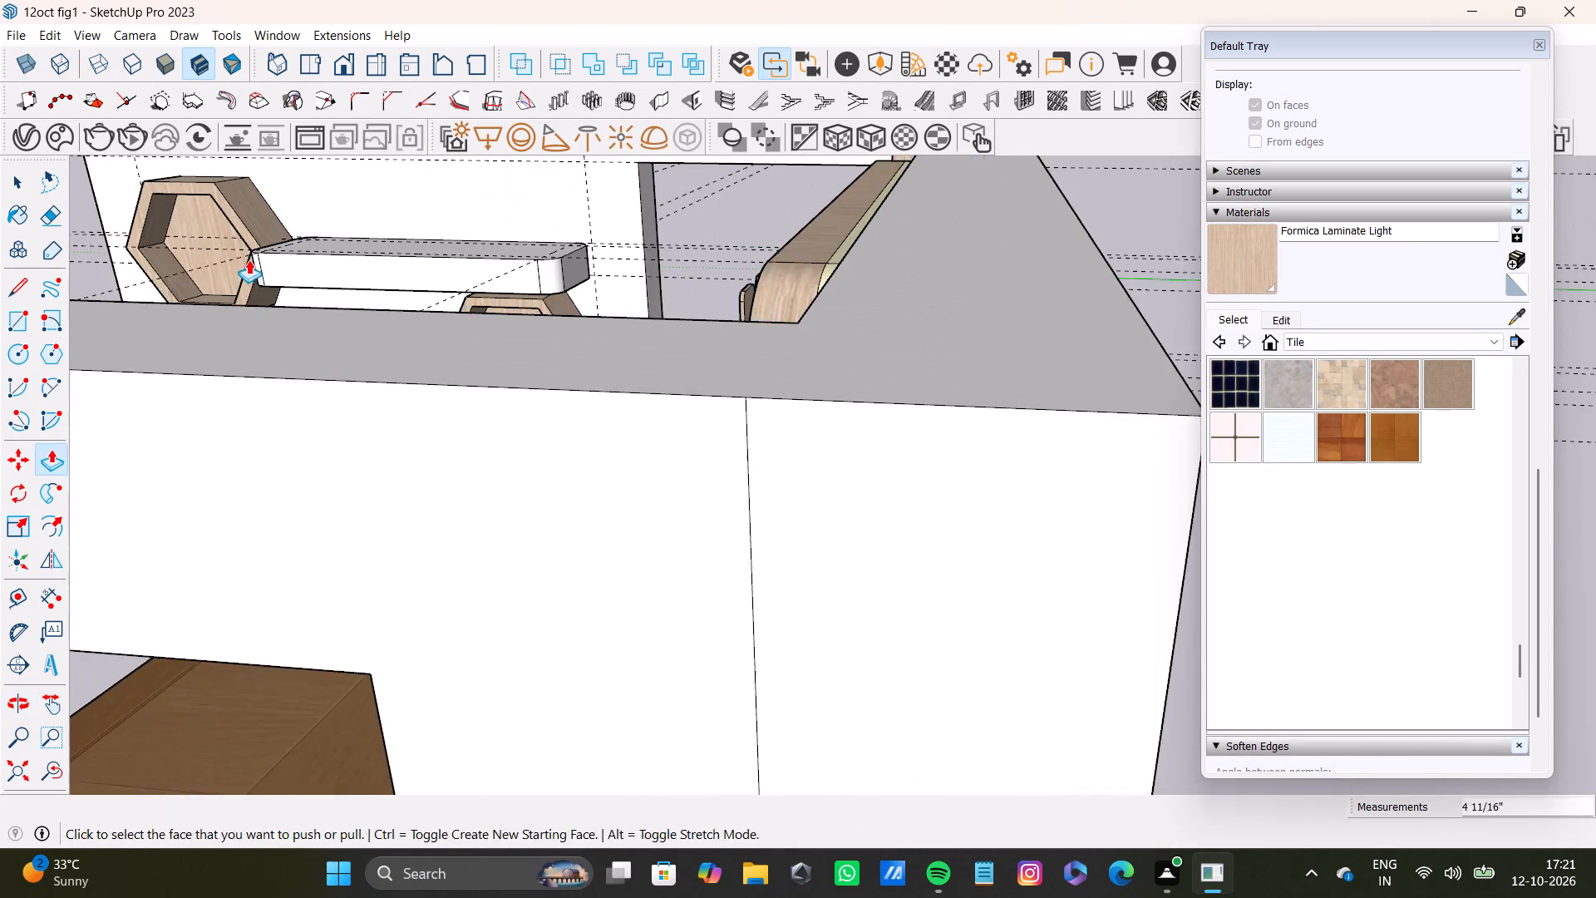
pyautogui.keyDown('shift'); pyautogui.moveTo(253, 259); pyautogui.dragTo(654, 551, button='middle'); pyautogui.keyUp('shift')
pyautogui.scroll(12, 652, 557)
pyautogui.press('space')
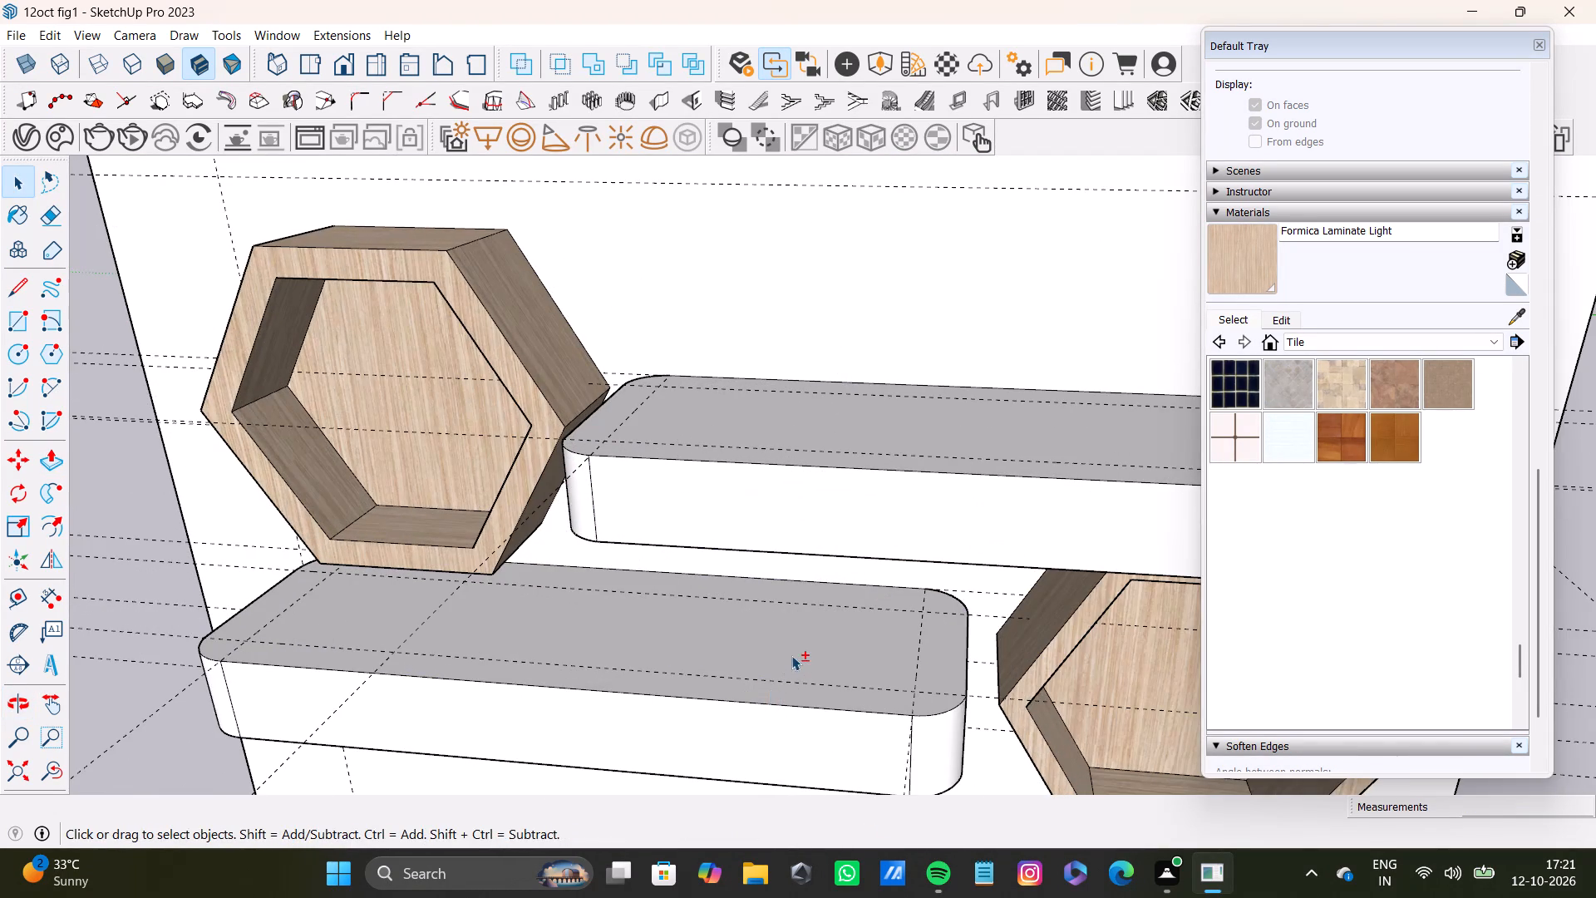
pyautogui.keyDown('shift'); pyautogui.doubleClick(793, 654); pyautogui.keyUp('shift')
pyautogui.keyDown('shift'); pyautogui.doubleClick(800, 733); pyautogui.keyUp('shift')
pyautogui.moveTo(937, 762); pyautogui.dragTo(741, 729, button='middle')
pyautogui.keyDown('shift'); pyautogui.scroll(3, 780, 723); pyautogui.keyUp('shift')
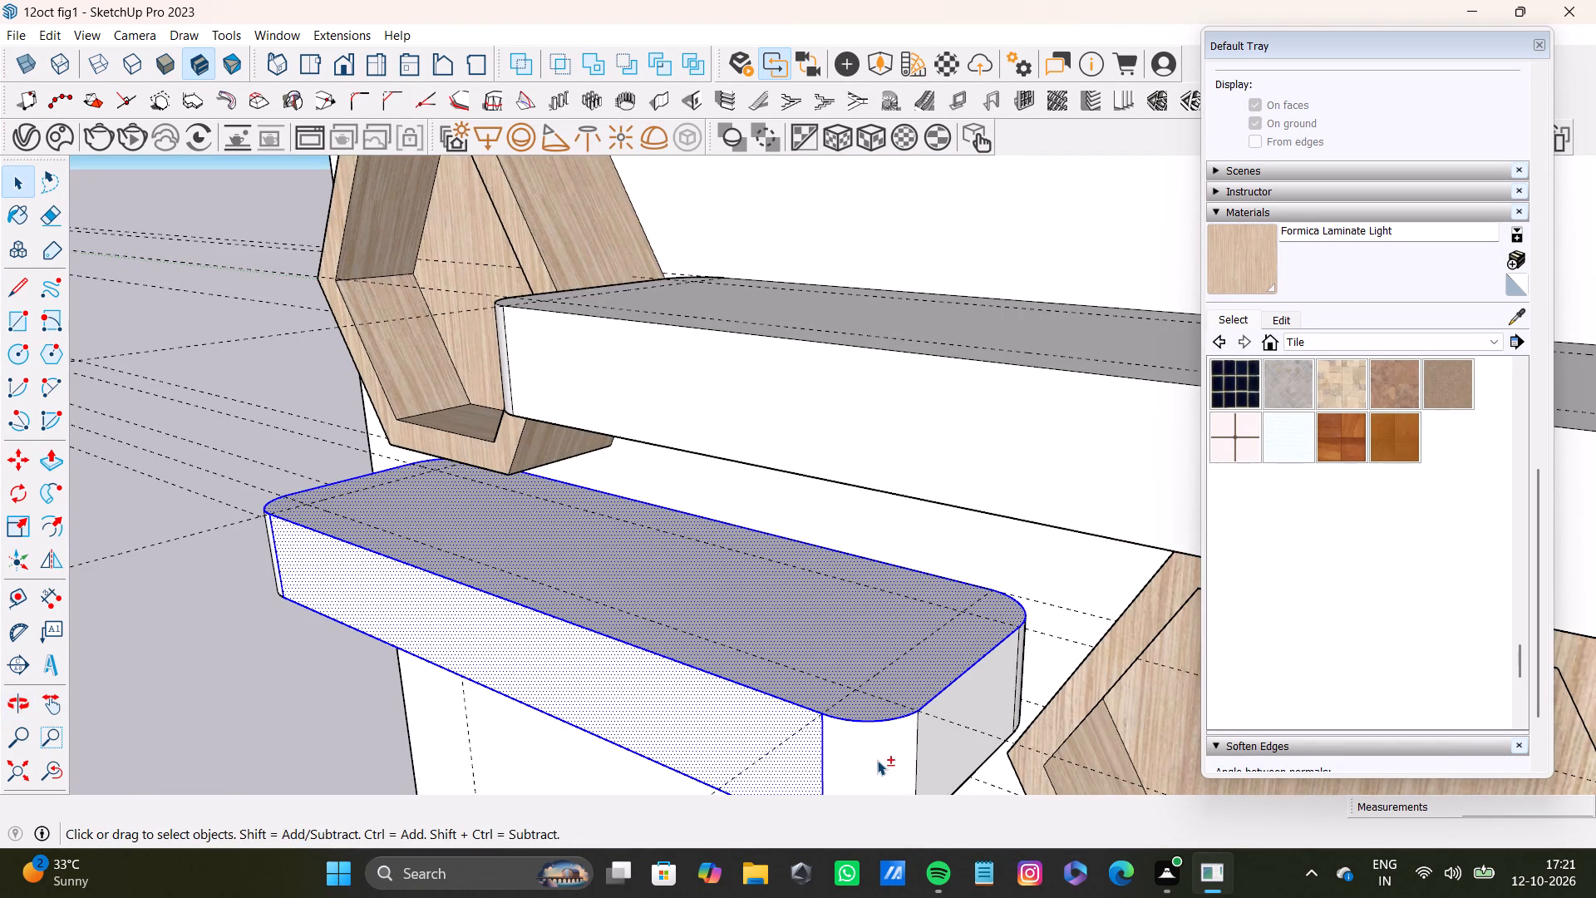
pyautogui.keyDown('shift'); pyautogui.click(877, 760); pyautogui.keyUp('shift')
pyautogui.keyDown('shift'); pyautogui.moveTo(877, 760); pyautogui.dragTo(884, 756); pyautogui.keyUp('shift')
pyautogui.keyDown('shift'); pyautogui.doubleClick(933, 730); pyautogui.keyUp('shift')
pyautogui.keyDown('shift'); pyautogui.scroll(3, 894, 654); pyautogui.keyUp('shift')
pyautogui.keyDown('shift'); pyautogui.scroll(-9, 828, 654); pyautogui.keyUp('shift')
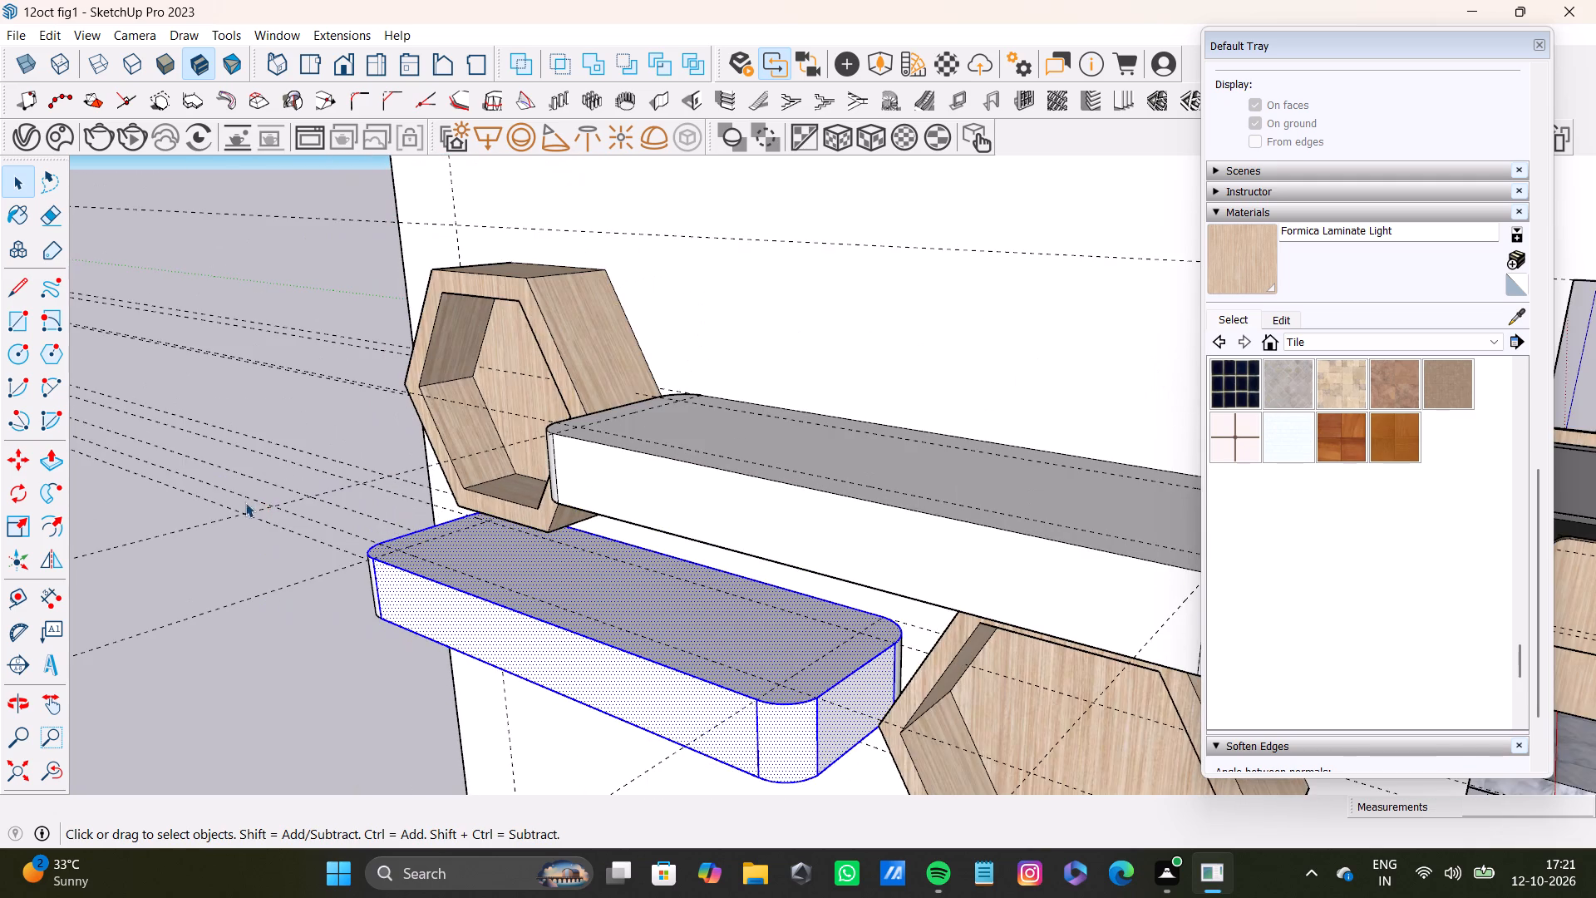
# Add the lower shelf's other end and its rounded front corner to the selection.
pyautogui.scroll(-4, 401, 585)
pyautogui.moveTo(411, 593); pyautogui.dragTo(715, 604, button='middle')
pyautogui.scroll(-3, 690, 644)
pyautogui.keyDown('shift'); pyautogui.scroll(1, 835, 671); pyautogui.keyUp('shift')
pyautogui.keyDown('shift'); pyautogui.moveTo(835, 671); pyautogui.dragTo(903, 653, button='middle'); pyautogui.keyUp('shift')
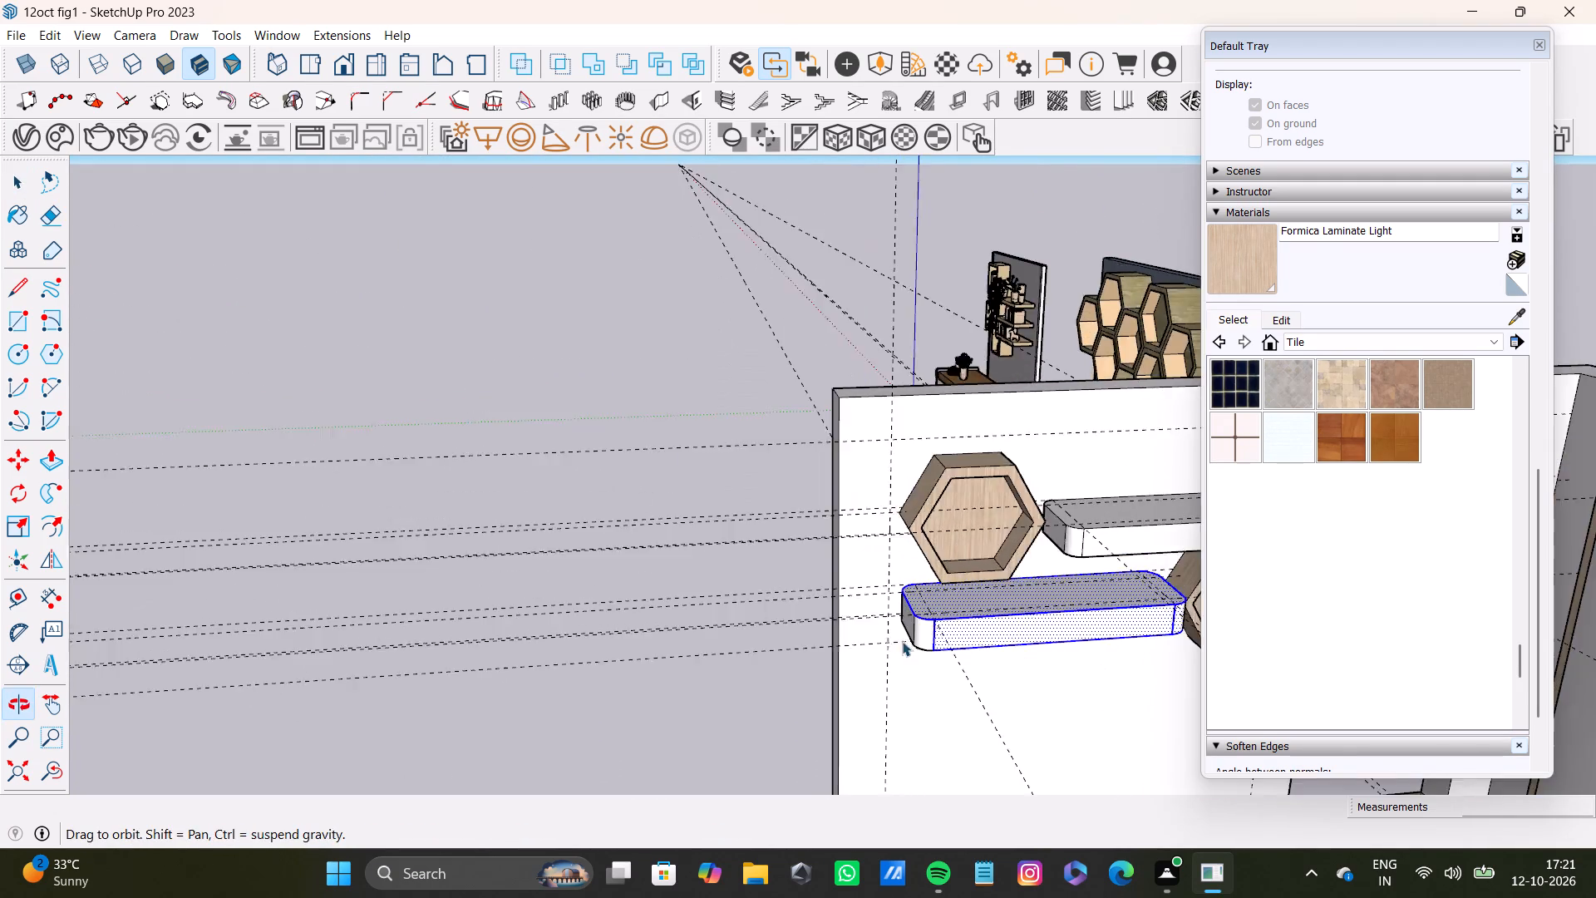
pyautogui.scroll(10, 835, 625)
pyautogui.scroll(3, 812, 273)
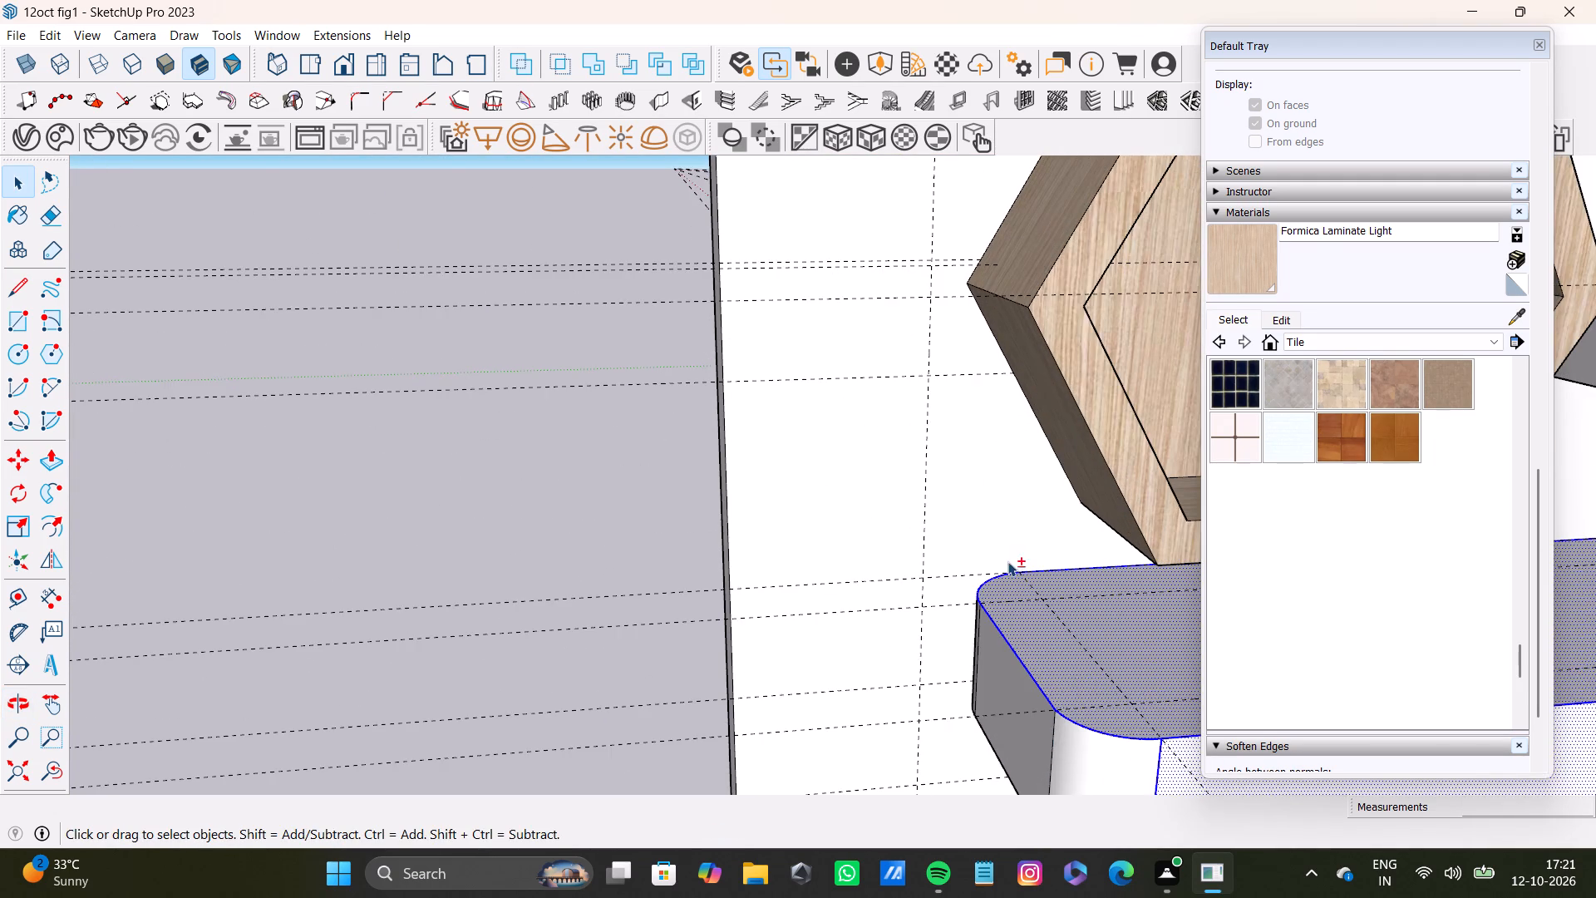
pyautogui.keyDown('shift'); pyautogui.moveTo(985, 539); pyautogui.dragTo(841, 396, button='middle'); pyautogui.keyUp('shift')
pyautogui.keyDown('shift'); pyautogui.scroll(3, 937, 499); pyautogui.keyUp('shift')
pyautogui.keyDown('shift'); pyautogui.doubleClick(929, 610); pyautogui.keyUp('shift')
pyautogui.keyDown('shift'); pyautogui.doubleClick(829, 606); pyautogui.keyUp('shift')
# Add the upper shelf's front, far rounded front corner and top to the selection.
pyautogui.keyDown('shift'); pyautogui.scroll(-2, 826, 594); pyautogui.keyUp('shift')
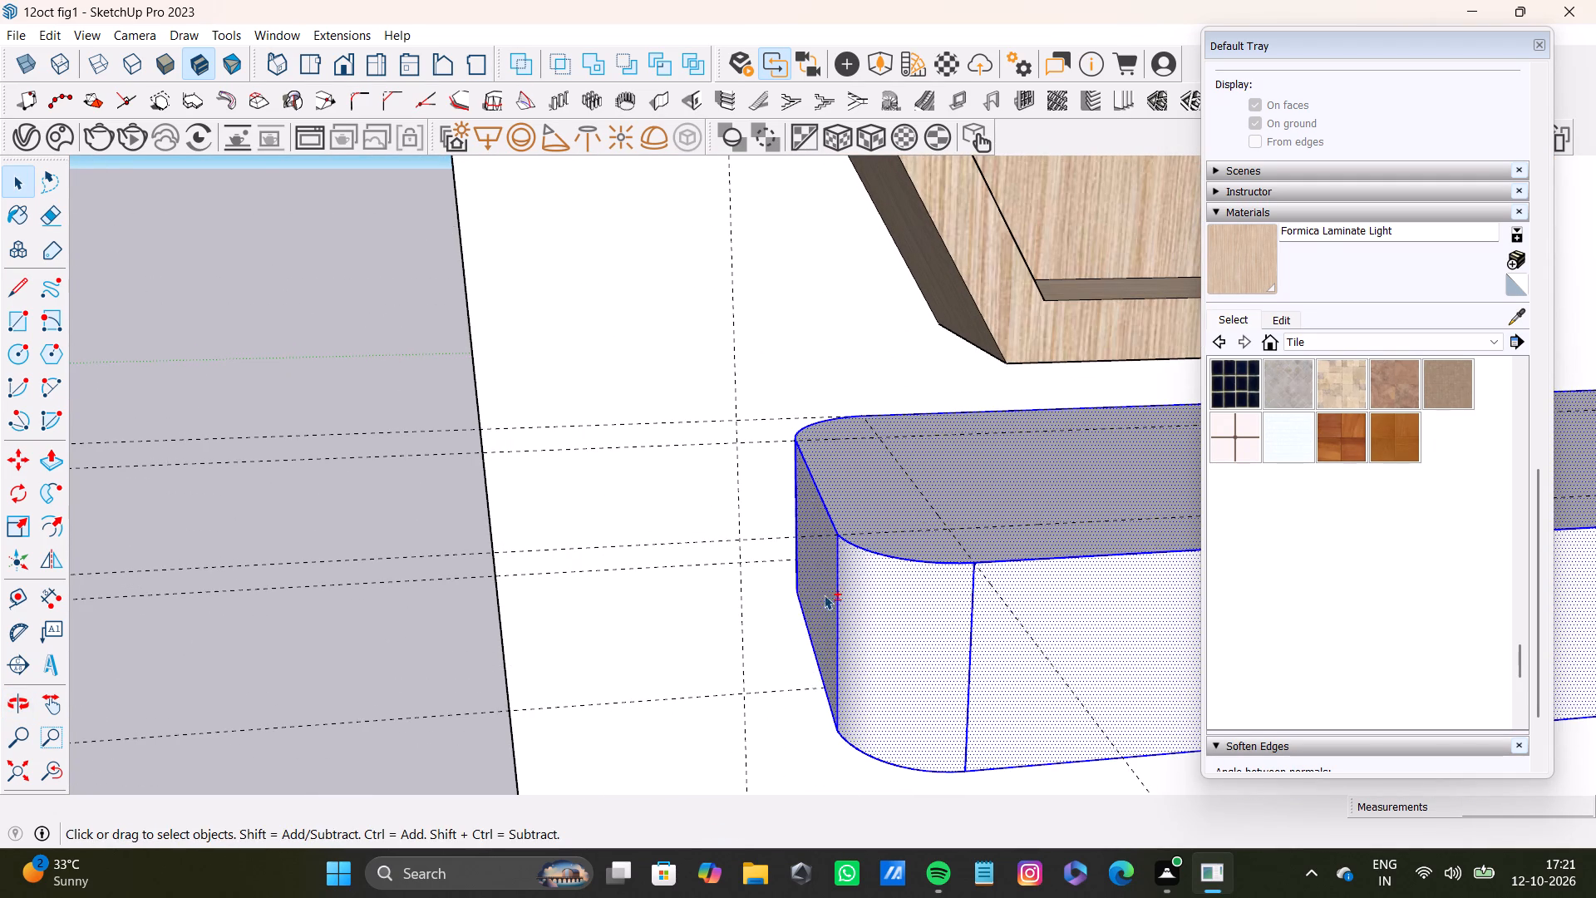
pyautogui.keyDown('shift'); pyautogui.scroll(-14, 824, 595); pyautogui.keyUp('shift')
pyautogui.keyDown('shift'); pyautogui.moveTo(1263, 556); pyautogui.dragTo(736, 550, button='middle'); pyautogui.keyUp('shift')
pyautogui.keyDown('shift'); pyautogui.moveTo(1037, 494); pyautogui.dragTo(485, 554, button='middle'); pyautogui.keyUp('shift')
pyautogui.keyDown('shift'); pyautogui.scroll(7, 845, 540); pyautogui.keyUp('shift')
pyautogui.keyDown('shift'); pyautogui.doubleClick(784, 480); pyautogui.keyUp('shift')
pyautogui.keyDown('shift'); pyautogui.moveTo(919, 468); pyautogui.dragTo(640, 528, button='middle'); pyautogui.keyUp('shift')
pyautogui.keyDown('shift'); pyautogui.scroll(2, 934, 513); pyautogui.keyUp('shift')
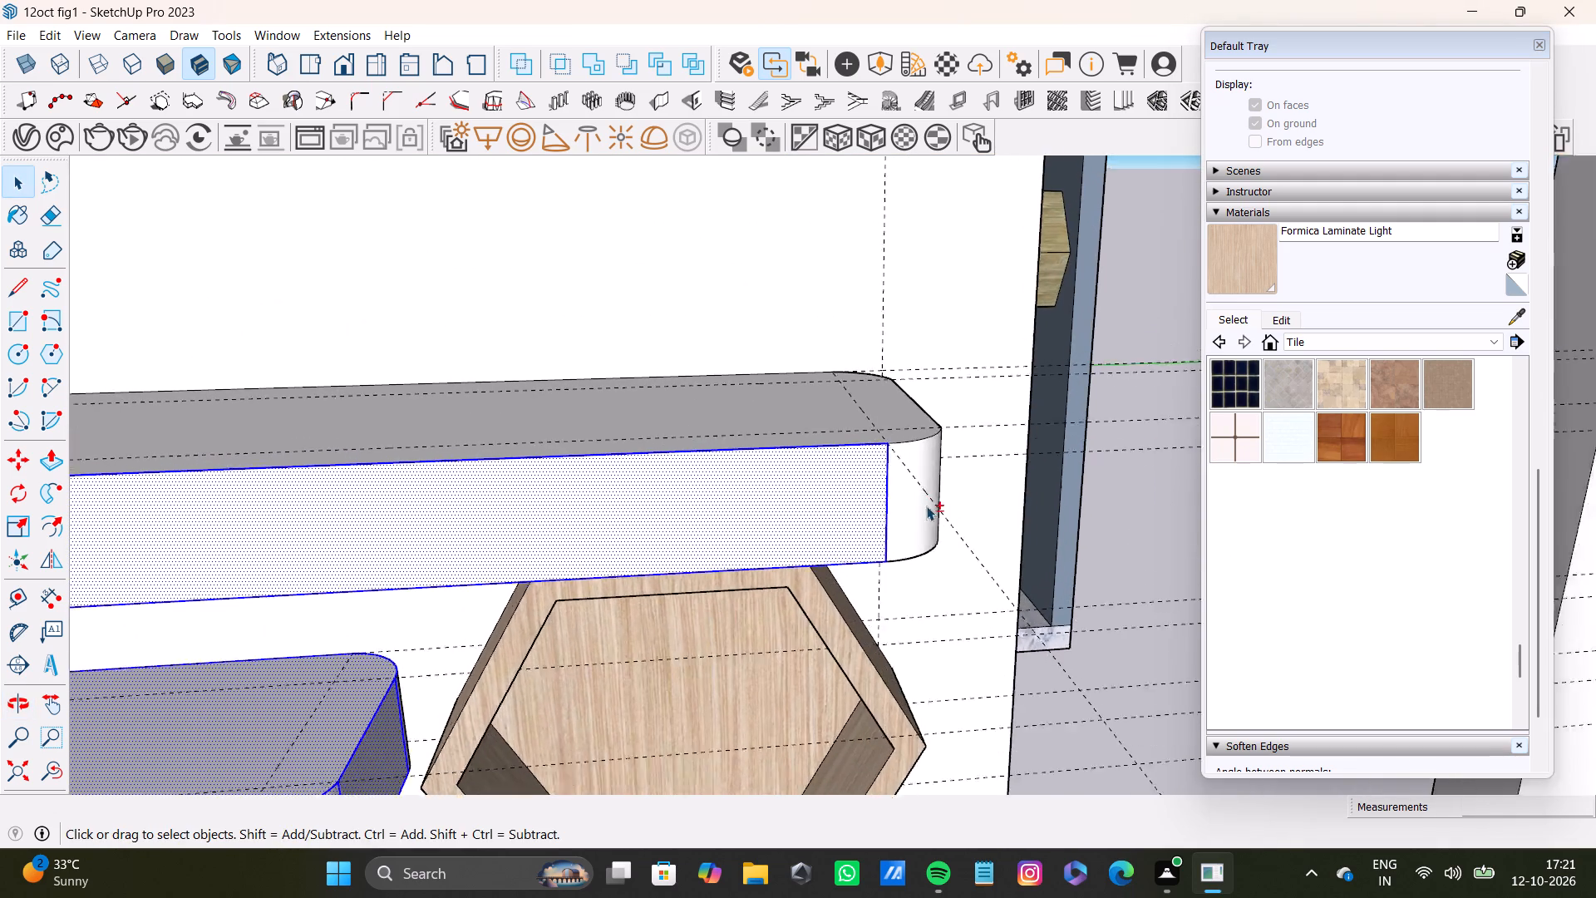
pyautogui.keyDown('shift'); pyautogui.scroll(3, 926, 506); pyautogui.keyUp('shift')
pyautogui.keyDown('shift'); pyautogui.doubleClick(908, 486); pyautogui.keyUp('shift')
pyautogui.keyDown('shift'); pyautogui.doubleClick(812, 406); pyautogui.keyUp('shift')
pyautogui.keyDown('shift'); pyautogui.doubleClick(820, 382); pyautogui.keyUp('shift')
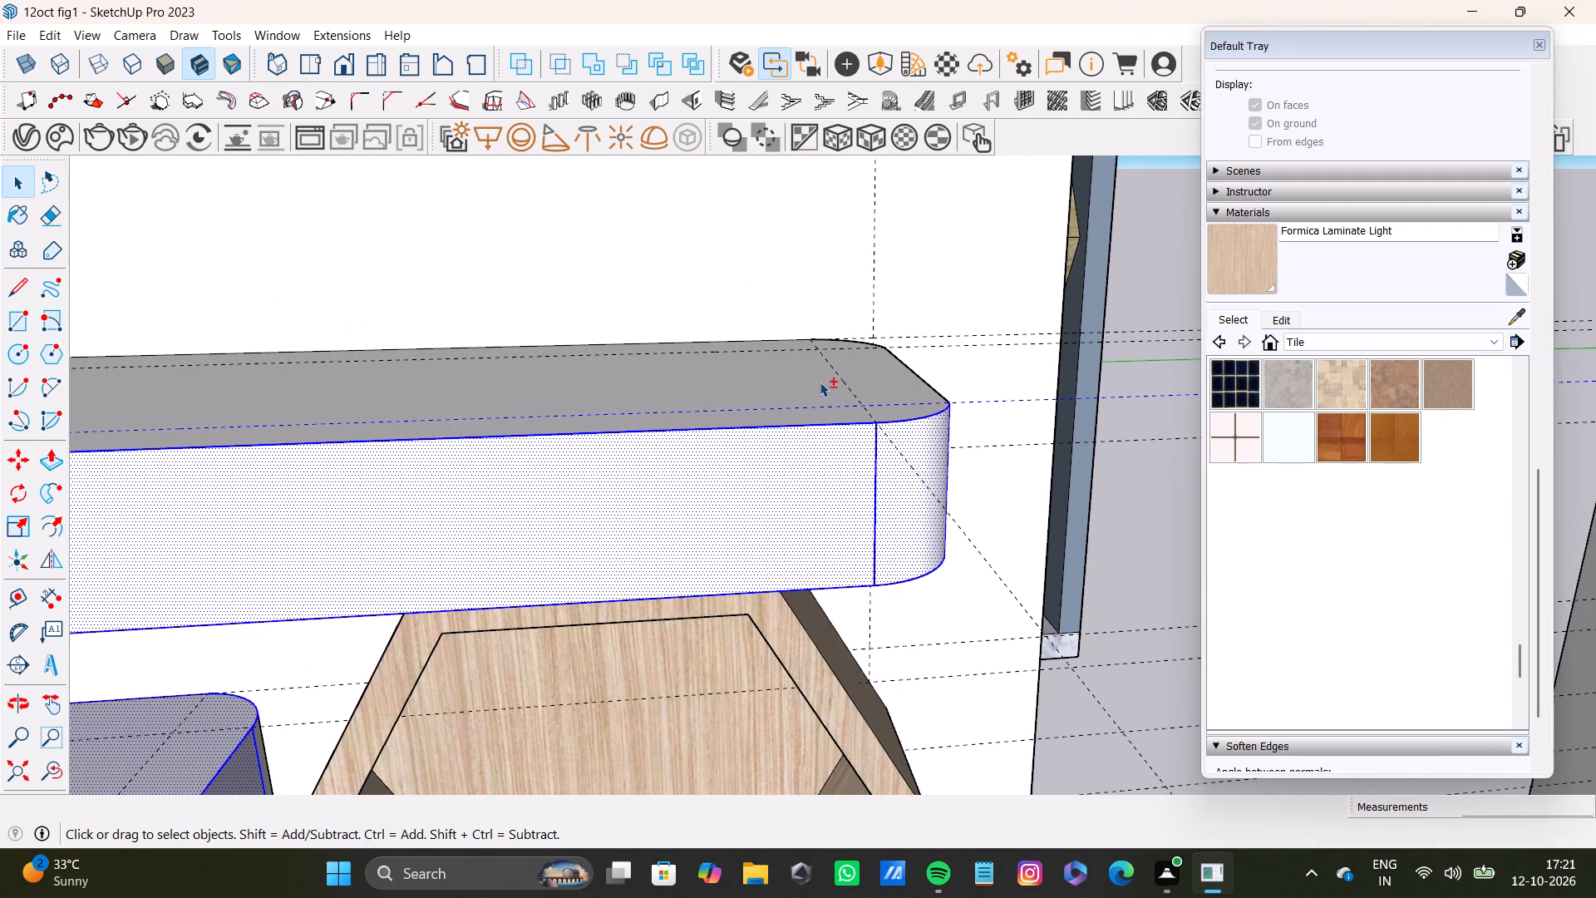
pyautogui.keyDown('shift'); pyautogui.scroll(1, 899, 436); pyautogui.keyUp('shift')
pyautogui.keyDown('shift'); pyautogui.moveTo(899, 436); pyautogui.dragTo(835, 638, button='middle'); pyautogui.keyUp('shift')
pyautogui.keyDown('shift'); pyautogui.scroll(6, 766, 565); pyautogui.keyUp('shift')
pyautogui.keyDown('shift'); pyautogui.click(788, 534); pyautogui.keyUp('shift')
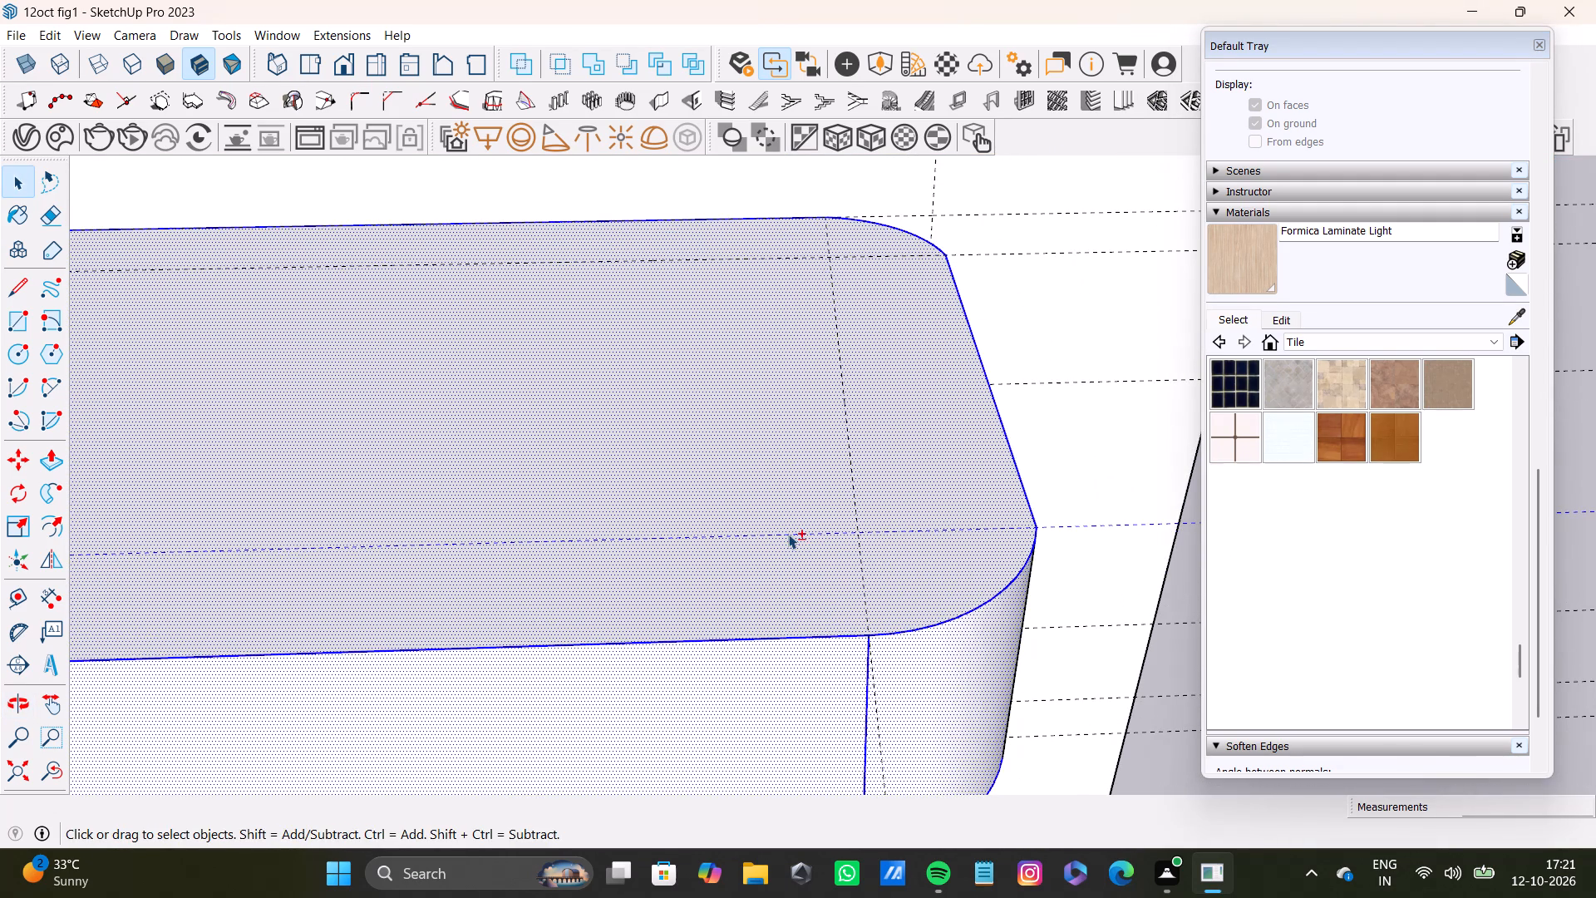
# Add the upper shelf's far end and its rounded rear corner to the selection.
pyautogui.keyDown('shift'); pyautogui.scroll(-6, 789, 534); pyautogui.keyUp('shift')
pyautogui.moveTo(965, 579); pyautogui.dragTo(598, 511, button='middle')
pyautogui.scroll(3, 687, 508)
pyautogui.keyDown('shift'); pyautogui.doubleClick(714, 492); pyautogui.keyUp('shift')
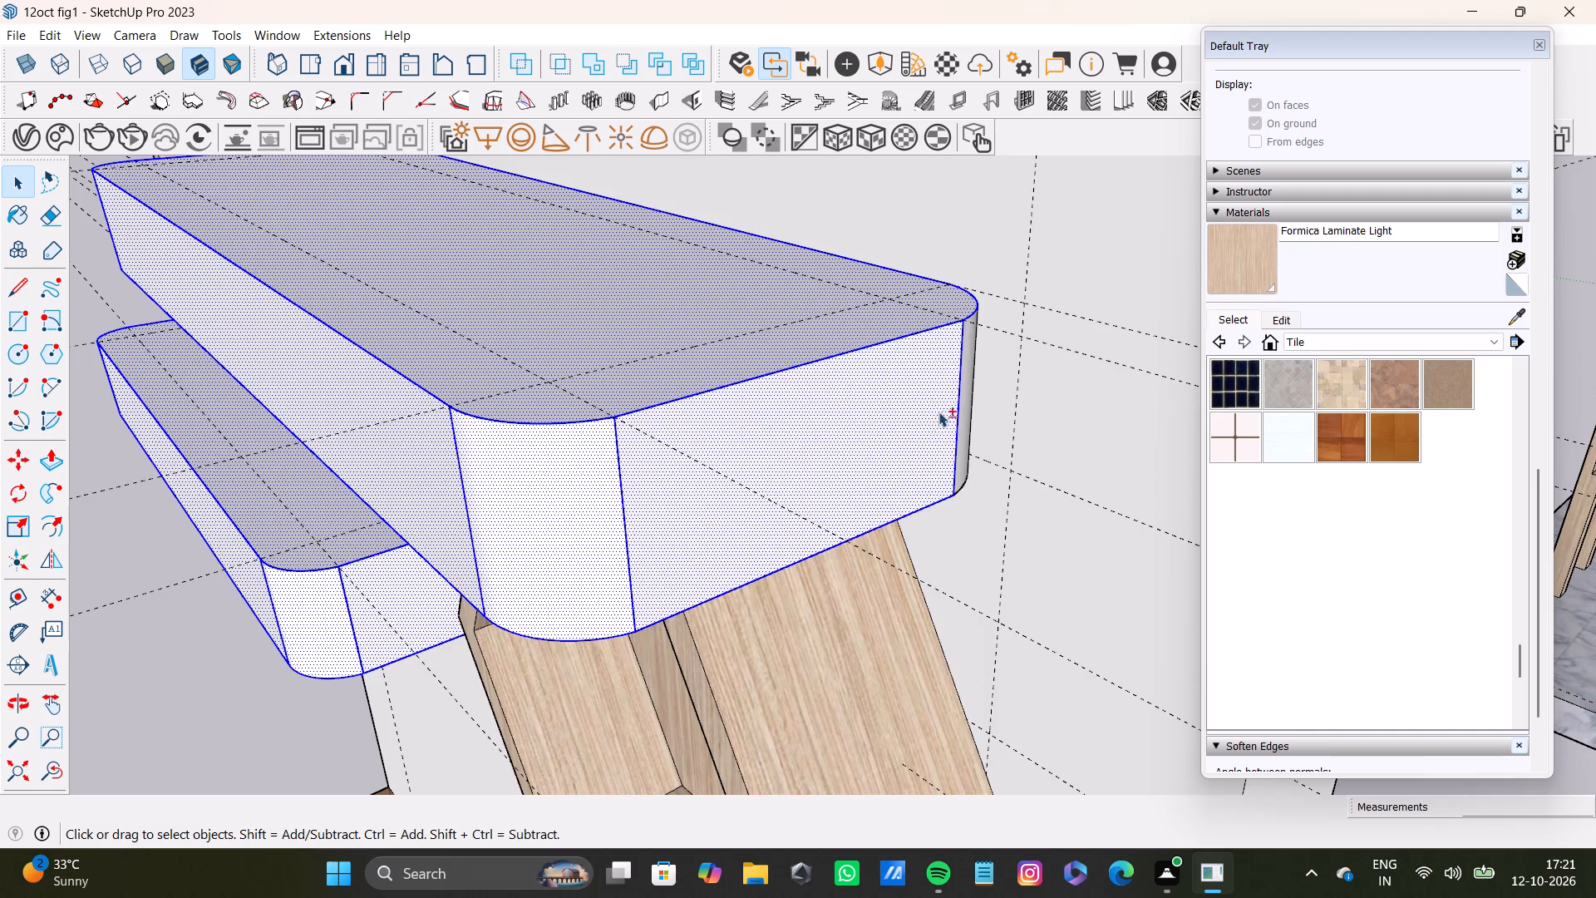
pyautogui.moveTo(945, 431); pyautogui.dragTo(806, 435, button='middle')
pyautogui.keyDown('shift'); pyautogui.scroll(3, 854, 407); pyautogui.keyUp('shift')
pyautogui.keyDown('shift'); pyautogui.doubleClick(894, 380); pyautogui.keyUp('shift')
pyautogui.keyDown('shift'); pyautogui.scroll(-6, 767, 438); pyautogui.keyUp('shift')
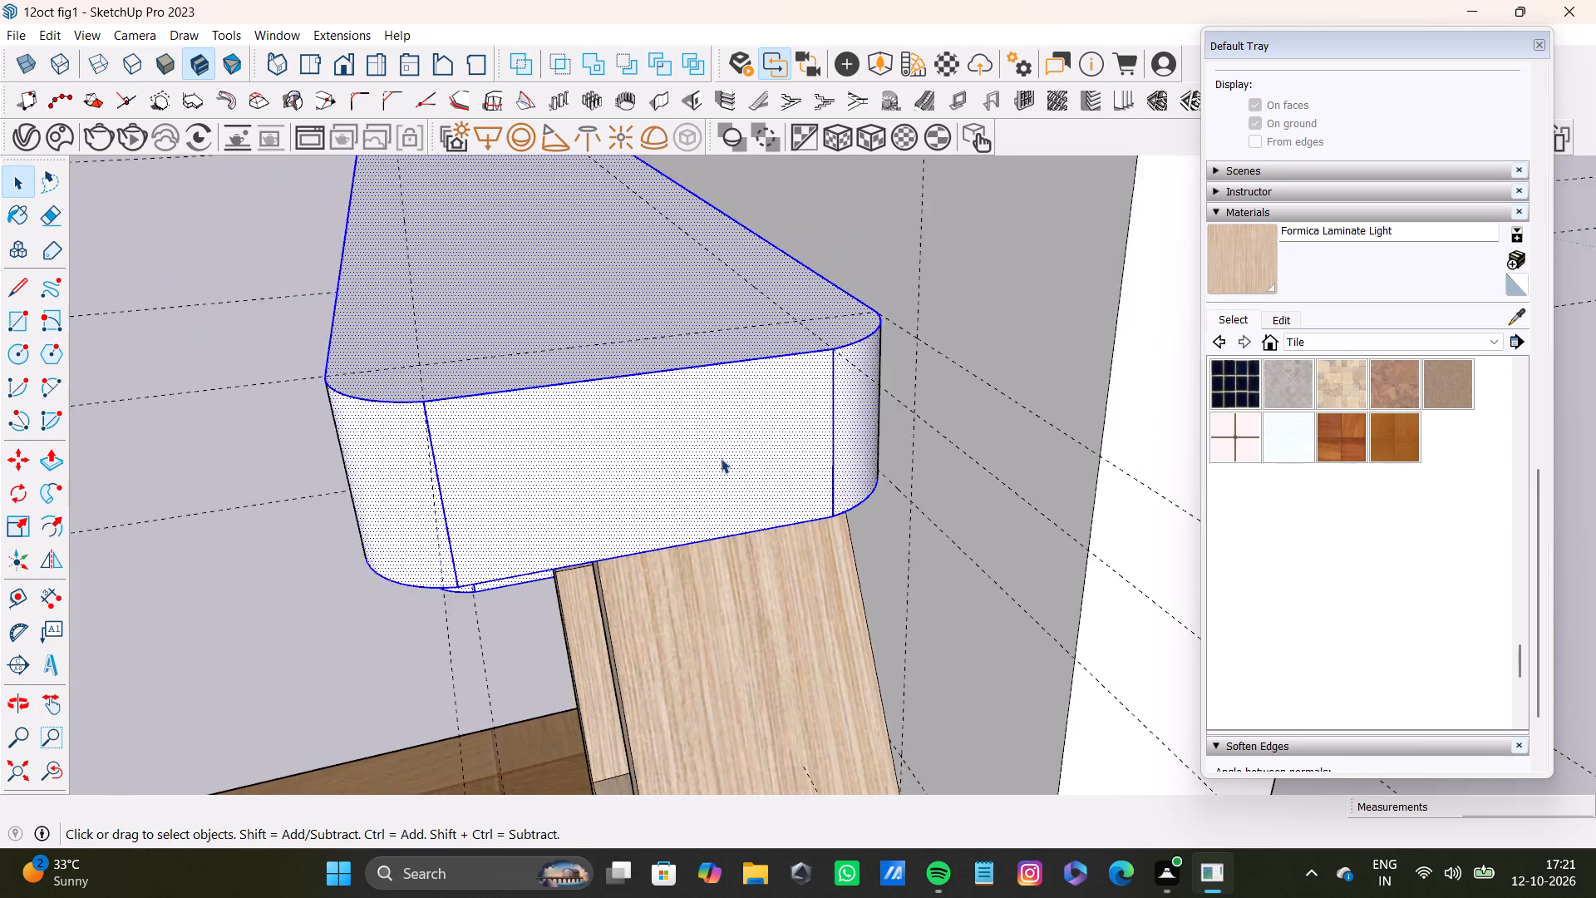
# Add the upper shelf's remaining rounded front corner, near end and rounded rear corner beside the hexagon to the selection.
pyautogui.keyDown('shift'); pyautogui.scroll(-6, 721, 458); pyautogui.keyUp('shift')
pyautogui.moveTo(668, 503); pyautogui.dragTo(1019, 507, button='middle')
pyautogui.scroll(-8, 906, 521)
pyautogui.moveTo(655, 477); pyautogui.dragTo(1018, 455, button='middle')
pyautogui.scroll(7, 638, 463)
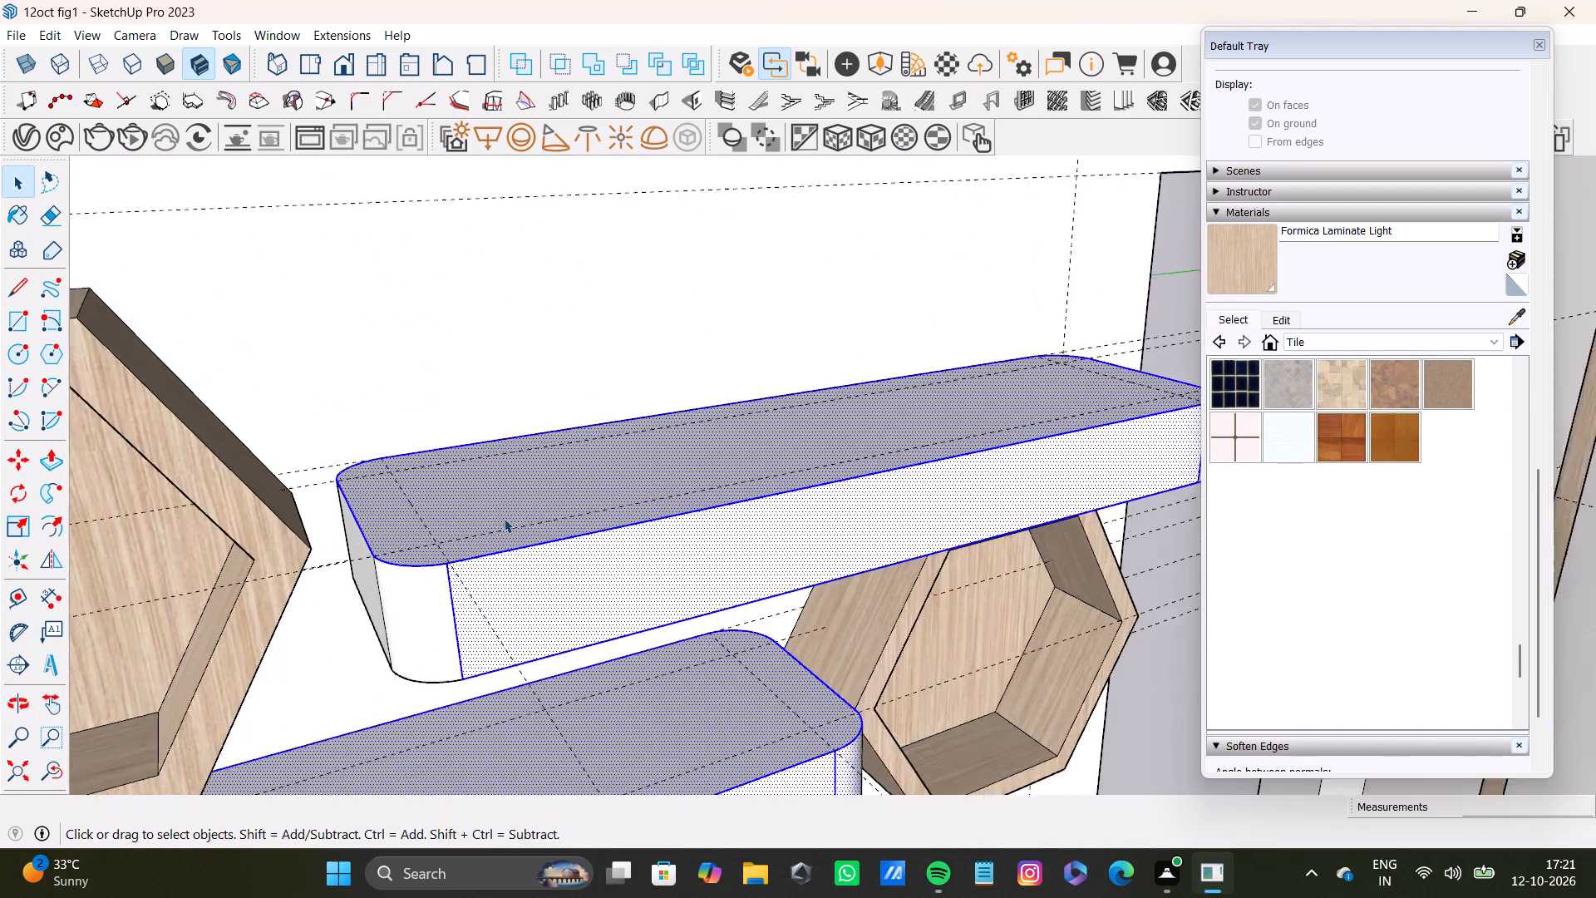
pyautogui.moveTo(486, 524); pyautogui.dragTo(723, 432, button='middle')
pyautogui.keyDown('shift'); pyautogui.scroll(3, 595, 517); pyautogui.keyUp('shift')
pyautogui.keyDown('shift'); pyautogui.doubleClick(684, 533); pyautogui.keyUp('shift')
pyautogui.keyDown('shift'); pyautogui.doubleClick(568, 530); pyautogui.keyUp('shift')
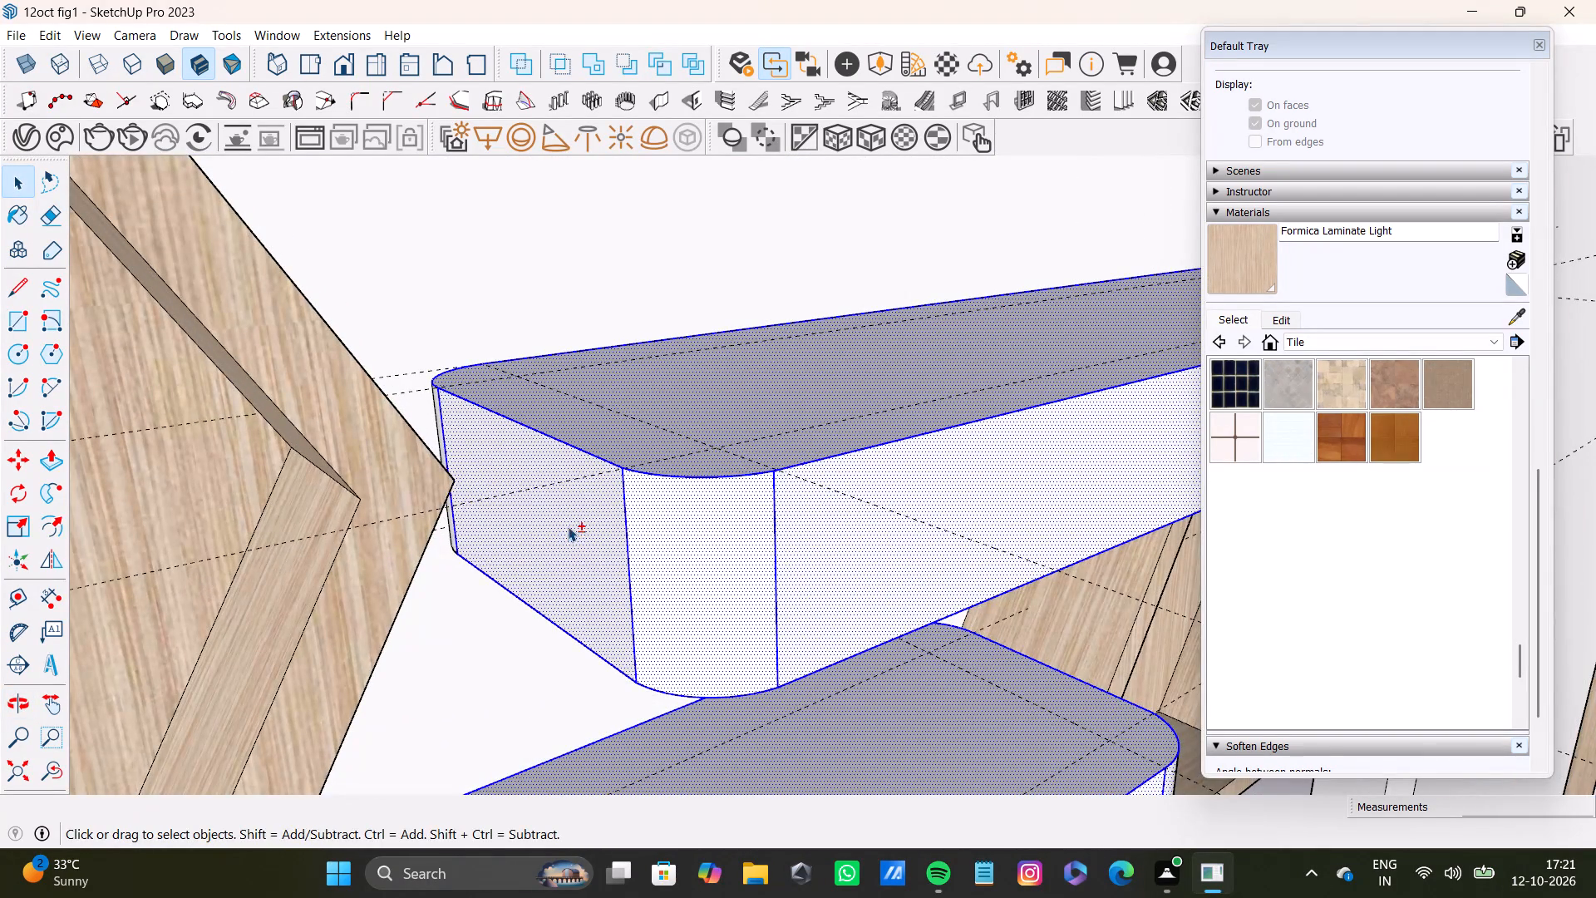
pyautogui.moveTo(569, 524); pyautogui.dragTo(608, 686, button='middle')
pyautogui.scroll(14, 438, 530)
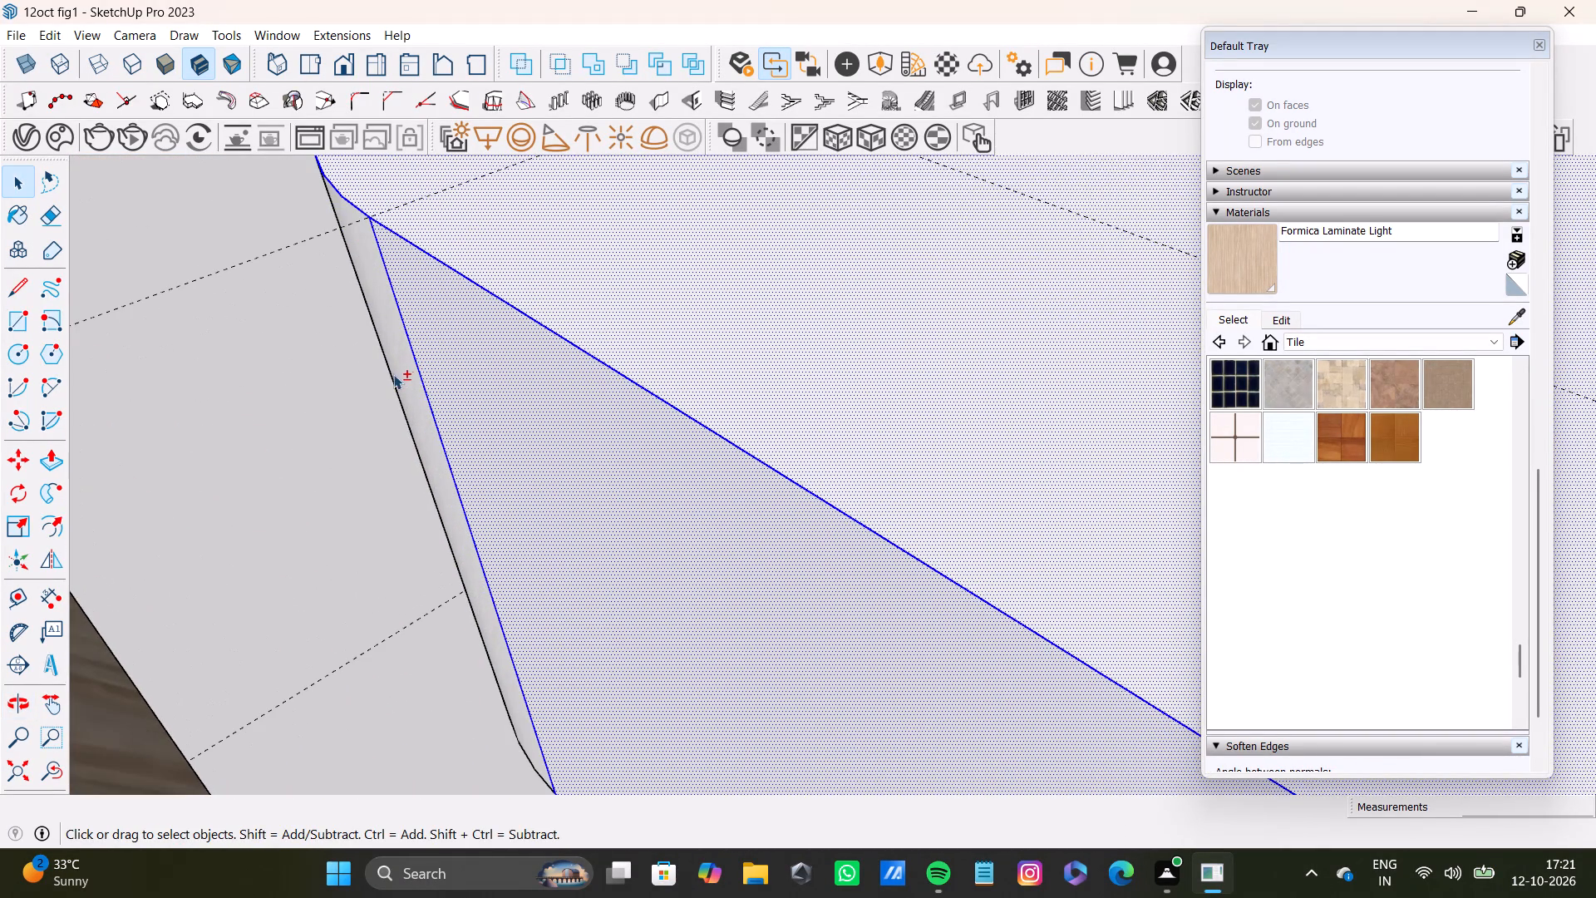
pyautogui.keyDown('shift'); pyautogui.doubleClick(393, 374); pyautogui.keyUp('shift')
pyautogui.keyDown('shift'); pyautogui.scroll(-18, 550, 203); pyautogui.keyUp('shift')
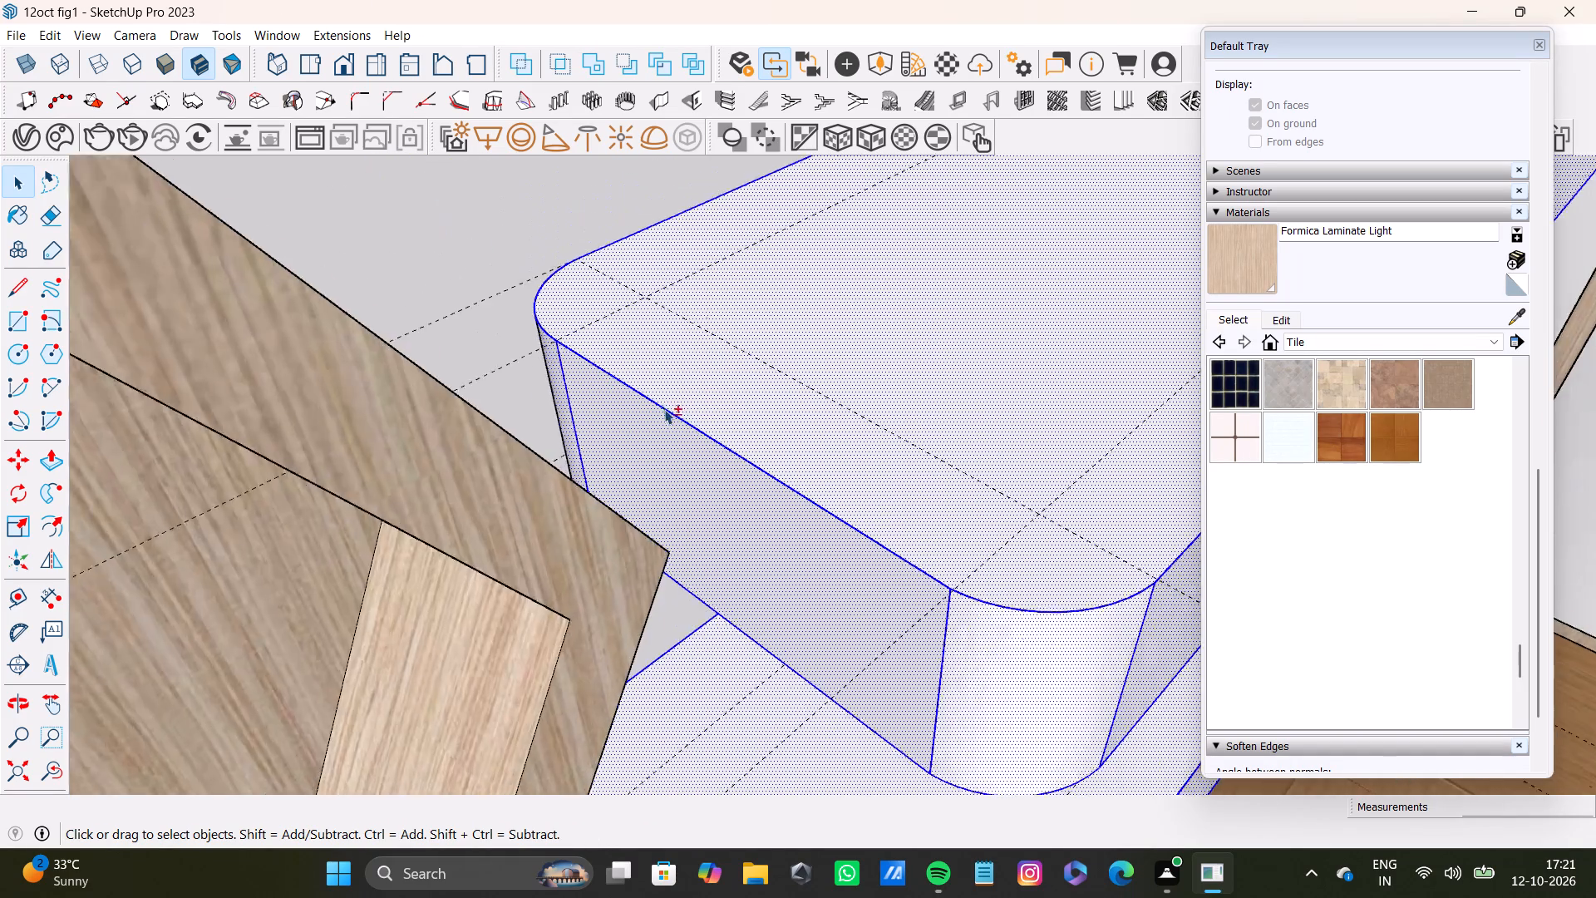
pyautogui.keyDown('shift'); pyautogui.scroll(-20, 664, 409); pyautogui.keyUp('shift')
pyautogui.keyDown('shift'); pyautogui.scroll(-3, 664, 409); pyautogui.keyUp('shift')
# Sample Color E01 from the cream edge of the rounded wall panel, paint both selected shelves with it, and clear the selection.
pyautogui.moveTo(758, 496); pyautogui.dragTo(375, 425, button='middle')
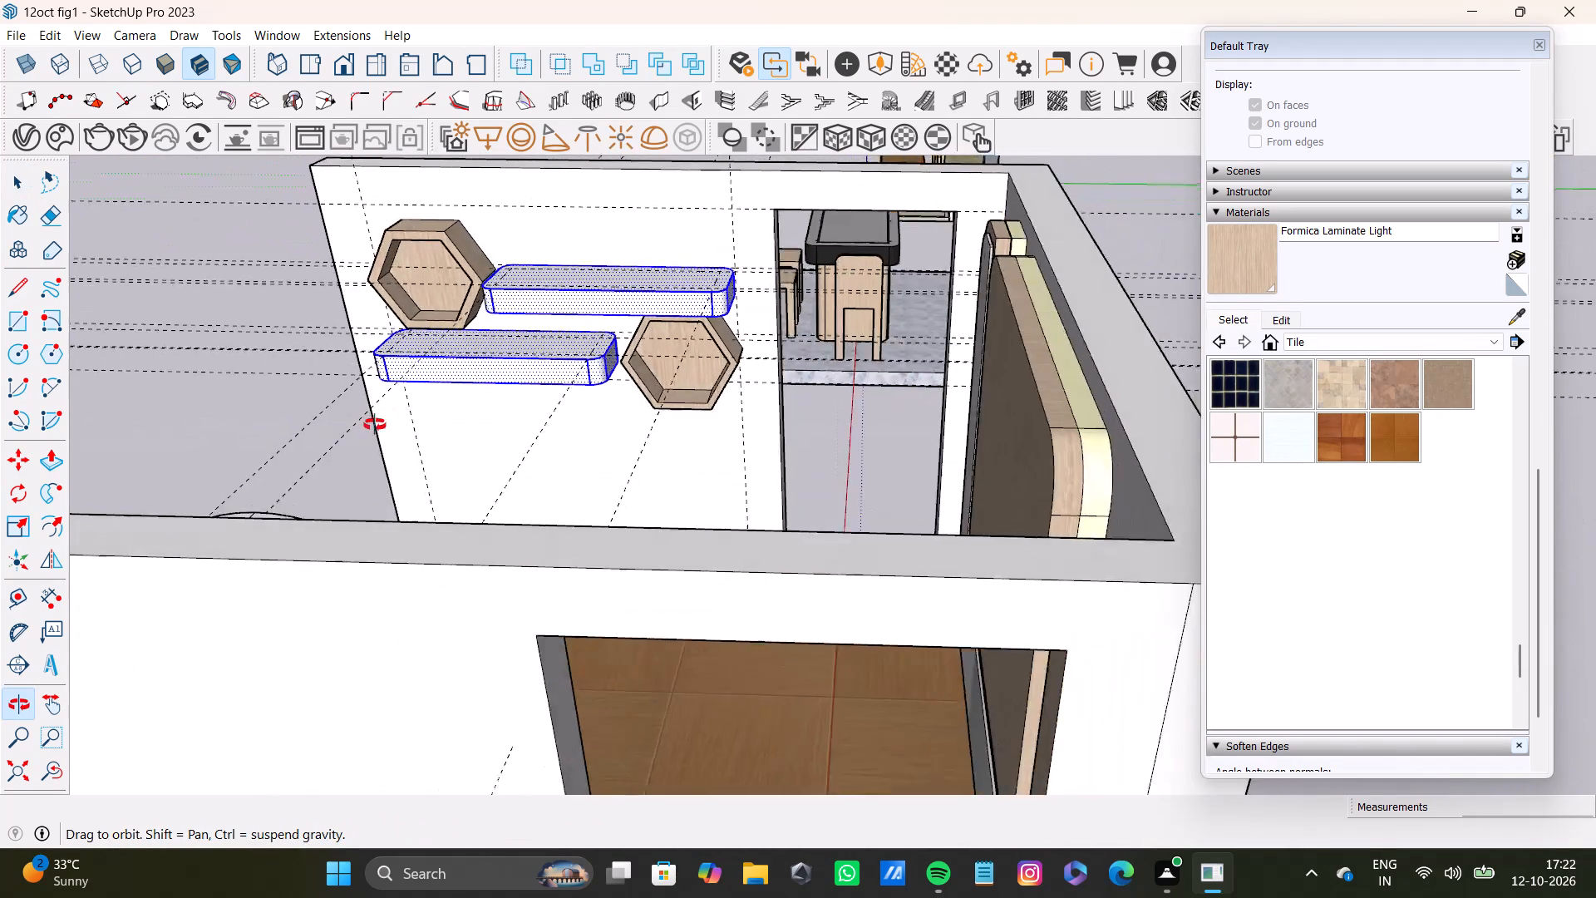
pyautogui.moveTo(375, 425); pyautogui.dragTo(372, 427, button='middle')
pyautogui.click(1351, 342)
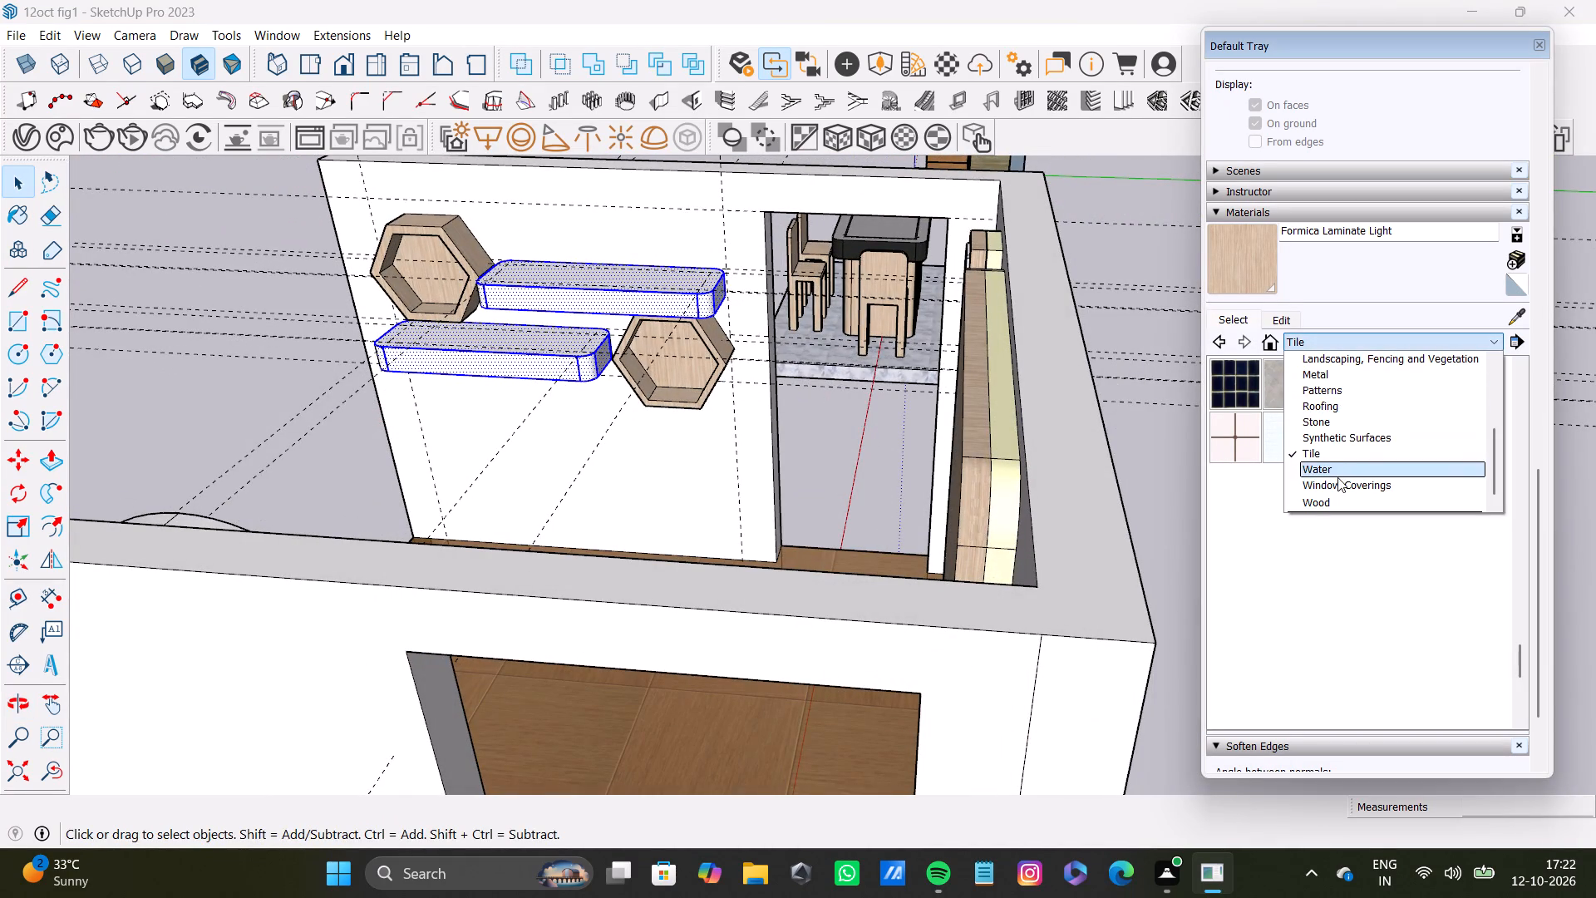
pyautogui.scroll(-3, 1344, 471)
pyautogui.scroll(4, 1347, 456)
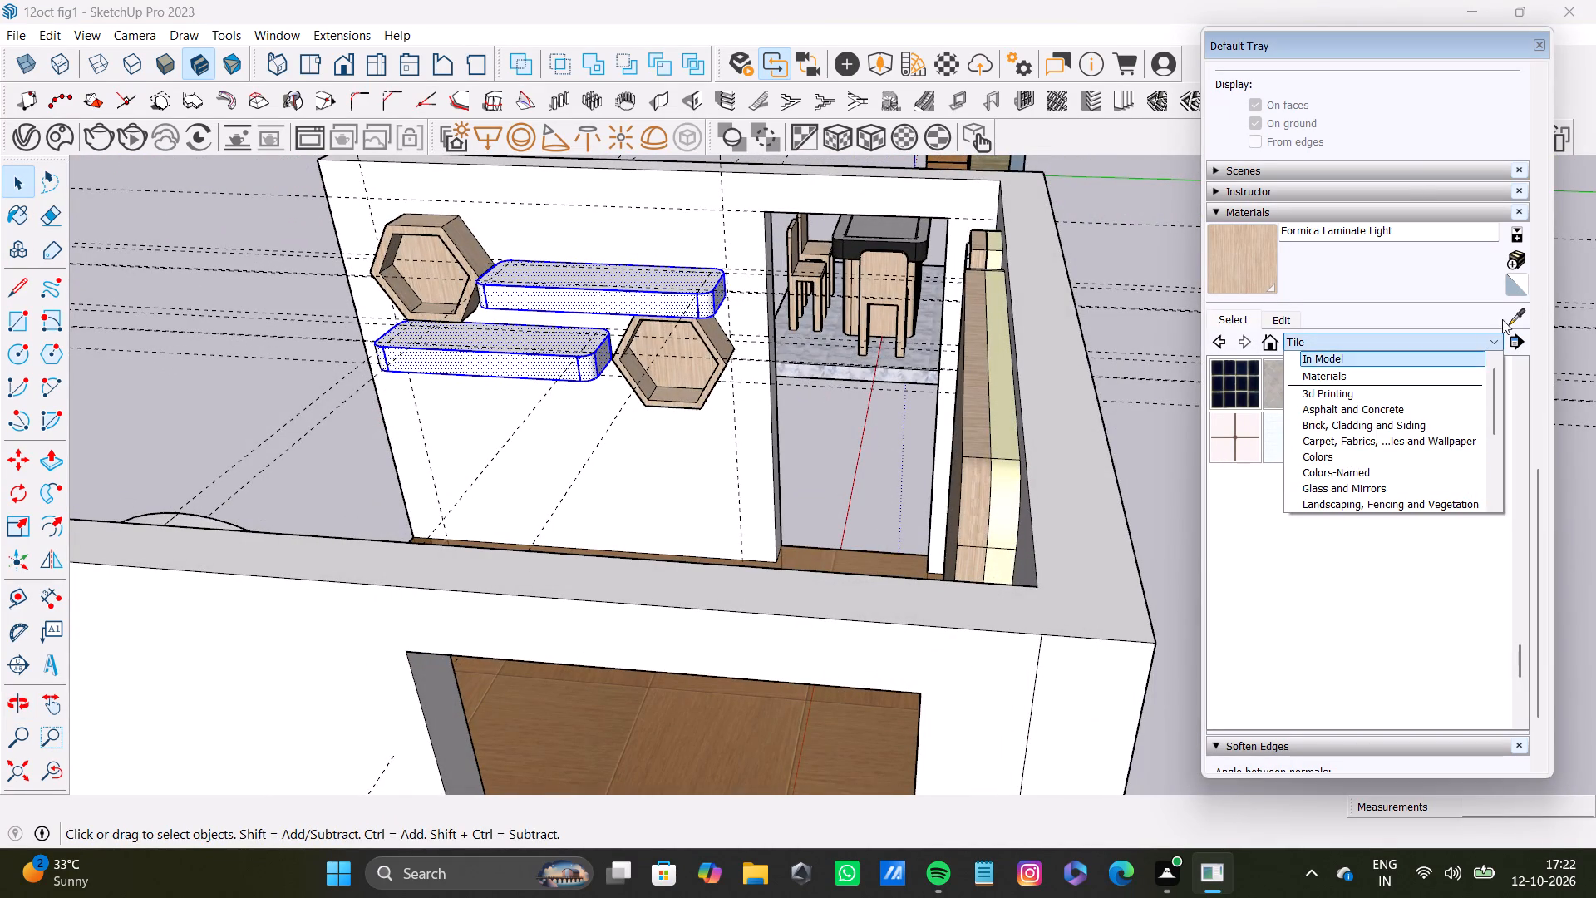
pyautogui.click(1511, 314)
pyautogui.scroll(4, 1153, 417)
pyautogui.scroll(-4, 860, 484)
pyautogui.scroll(-6, 699, 513)
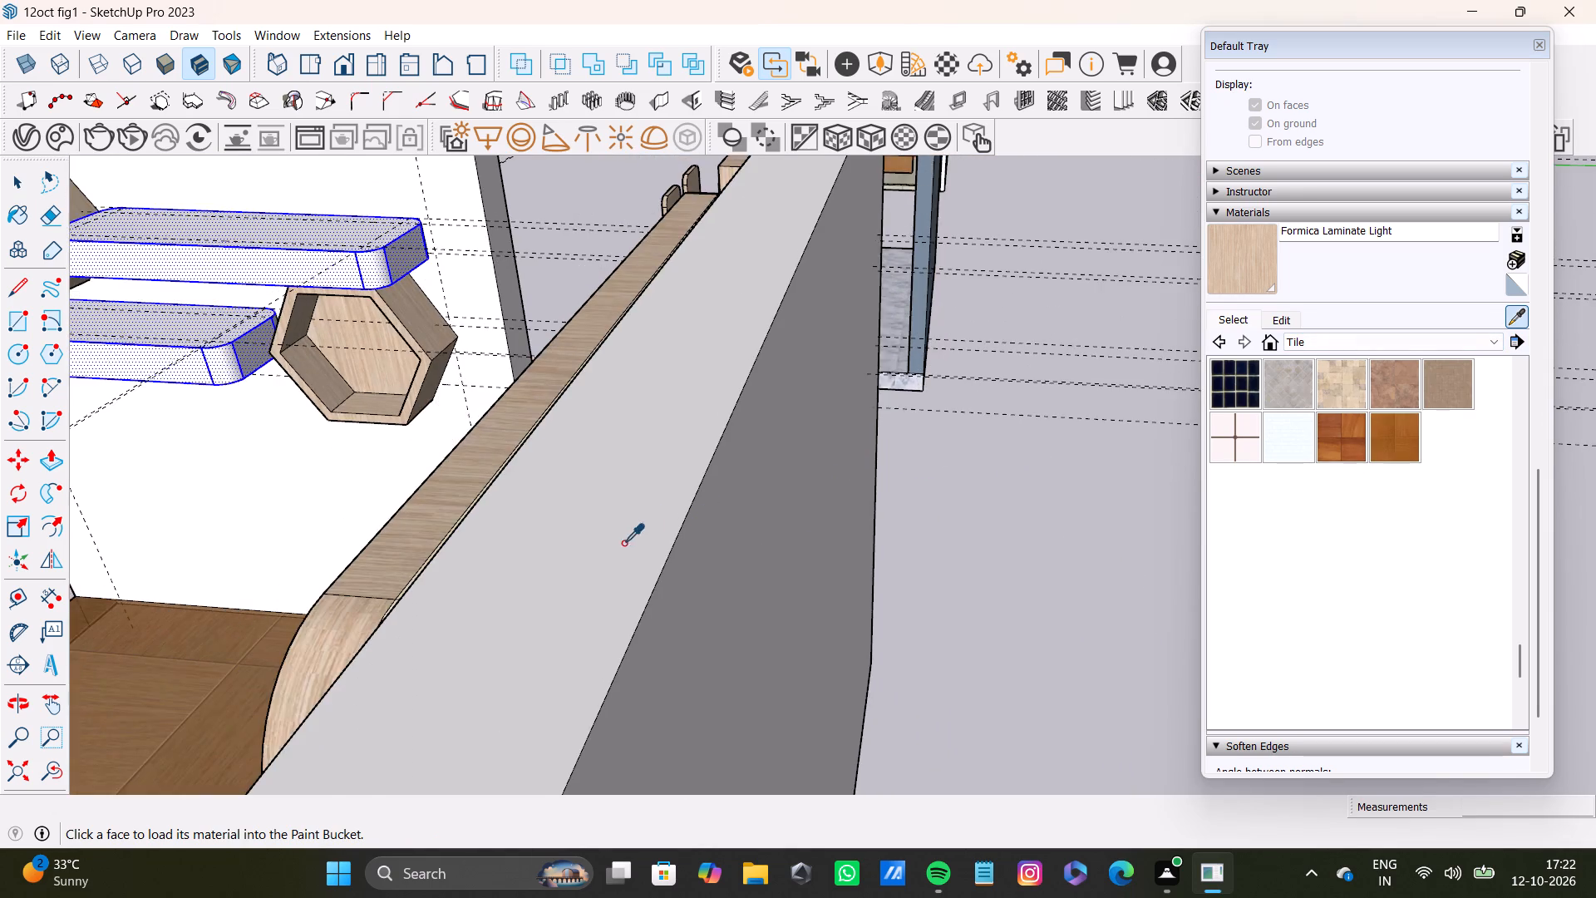
pyautogui.scroll(-16, 623, 543)
pyautogui.keyDown('shift'); pyautogui.moveTo(568, 602); pyautogui.dragTo(842, 651, button='middle'); pyautogui.keyUp('shift')
pyautogui.scroll(4, 833, 658)
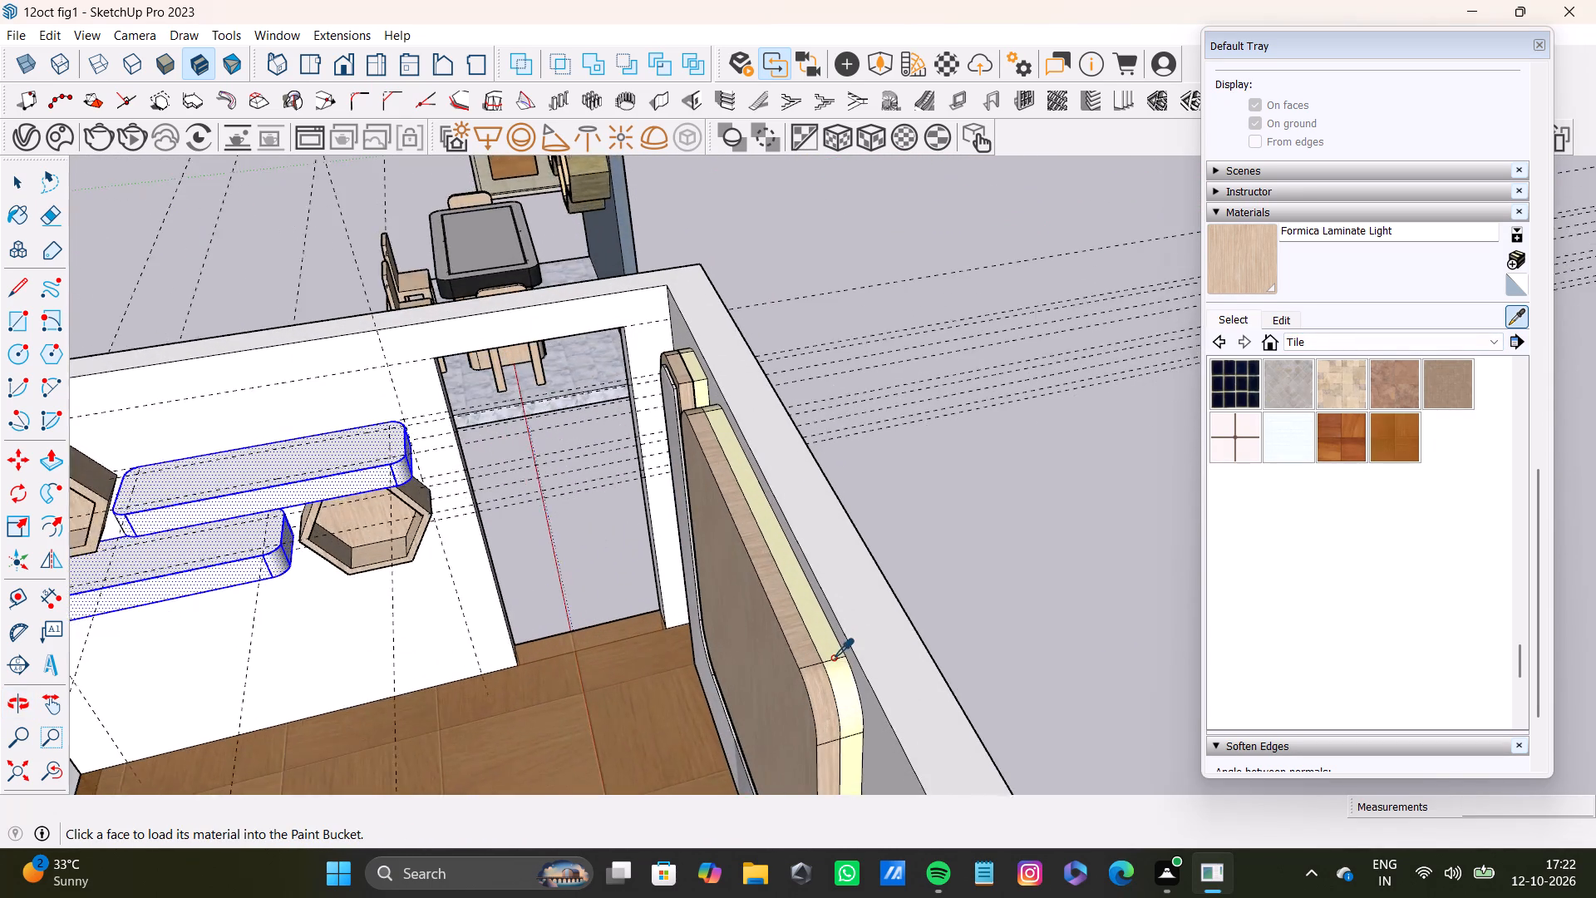
pyautogui.scroll(3, 833, 658)
pyautogui.click(826, 641)
pyautogui.click(252, 408)
pyautogui.scroll(-8, 255, 437)
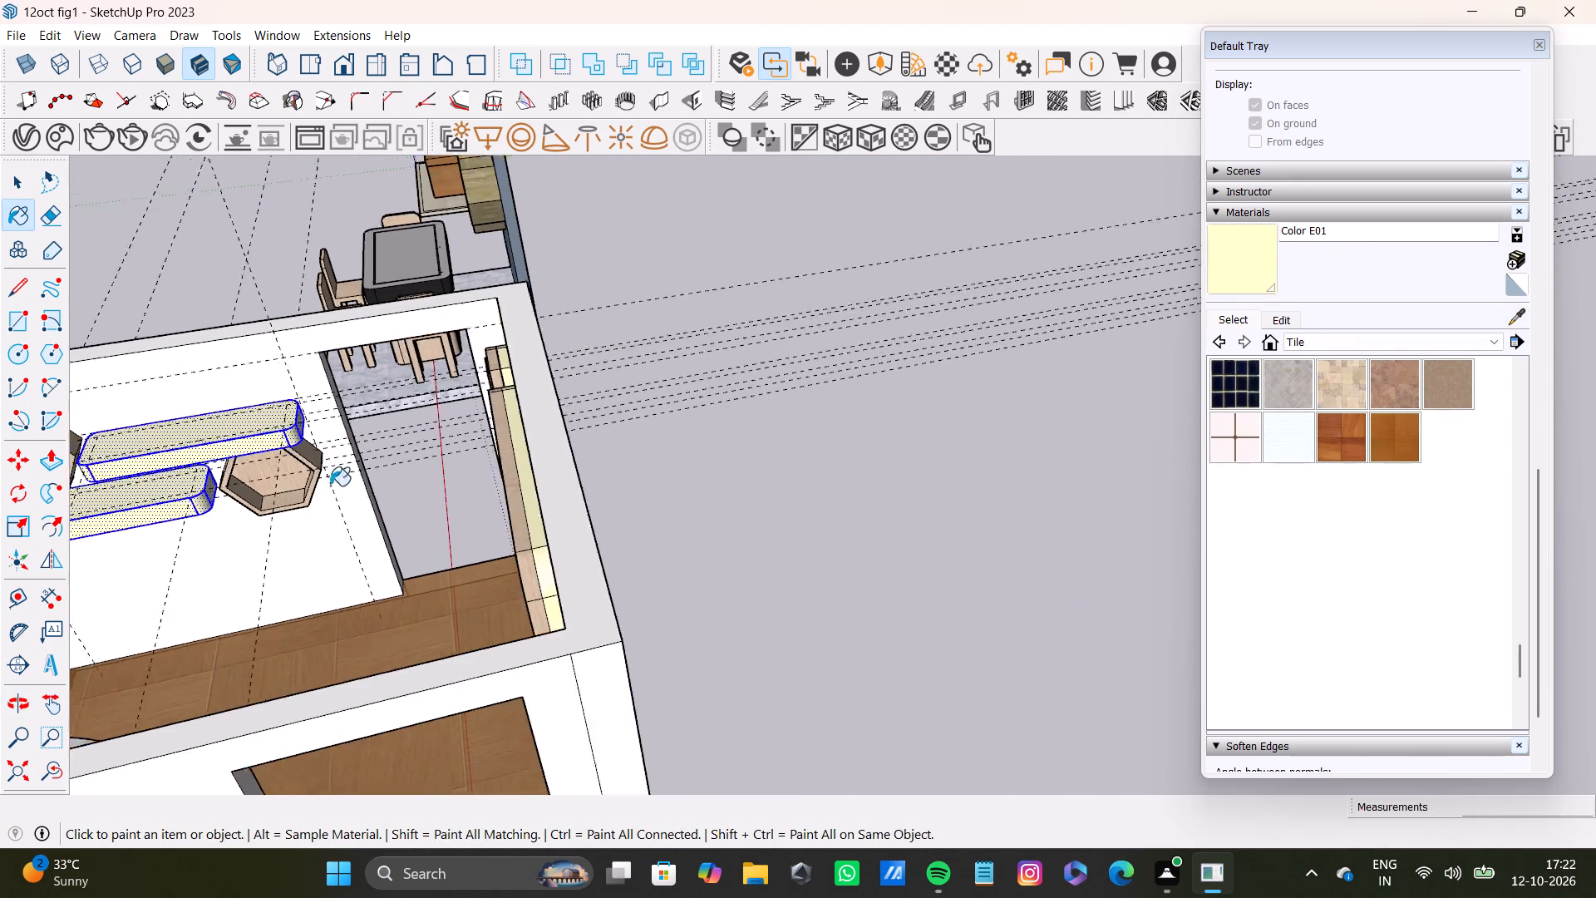
pyautogui.scroll(-1, 330, 486)
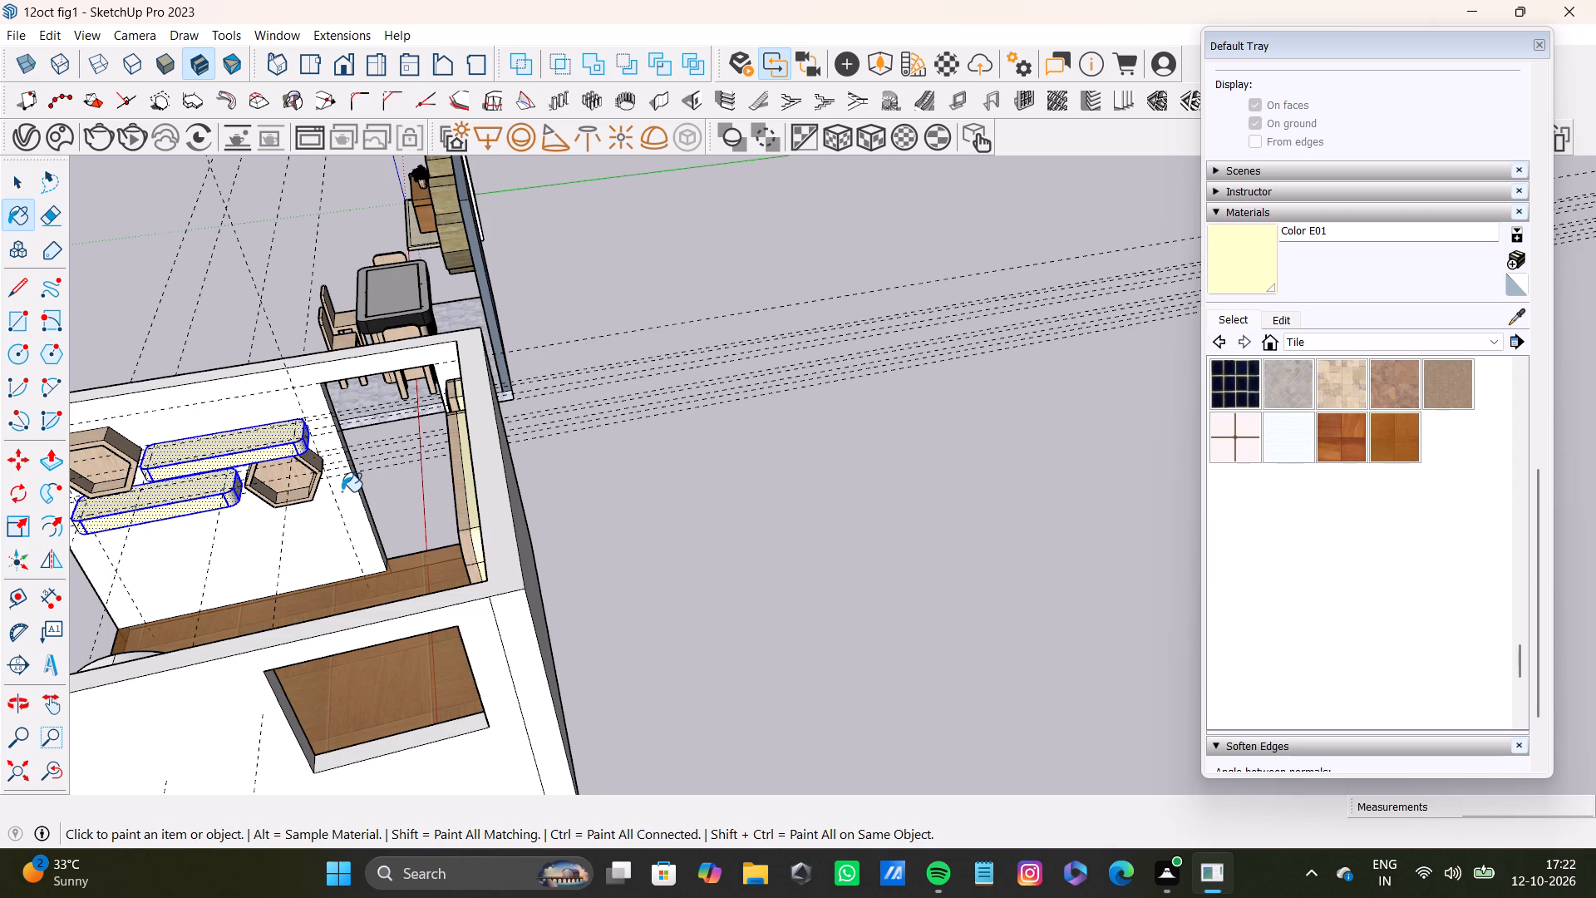
pyautogui.press('space')
pyautogui.scroll(-6, 565, 325)
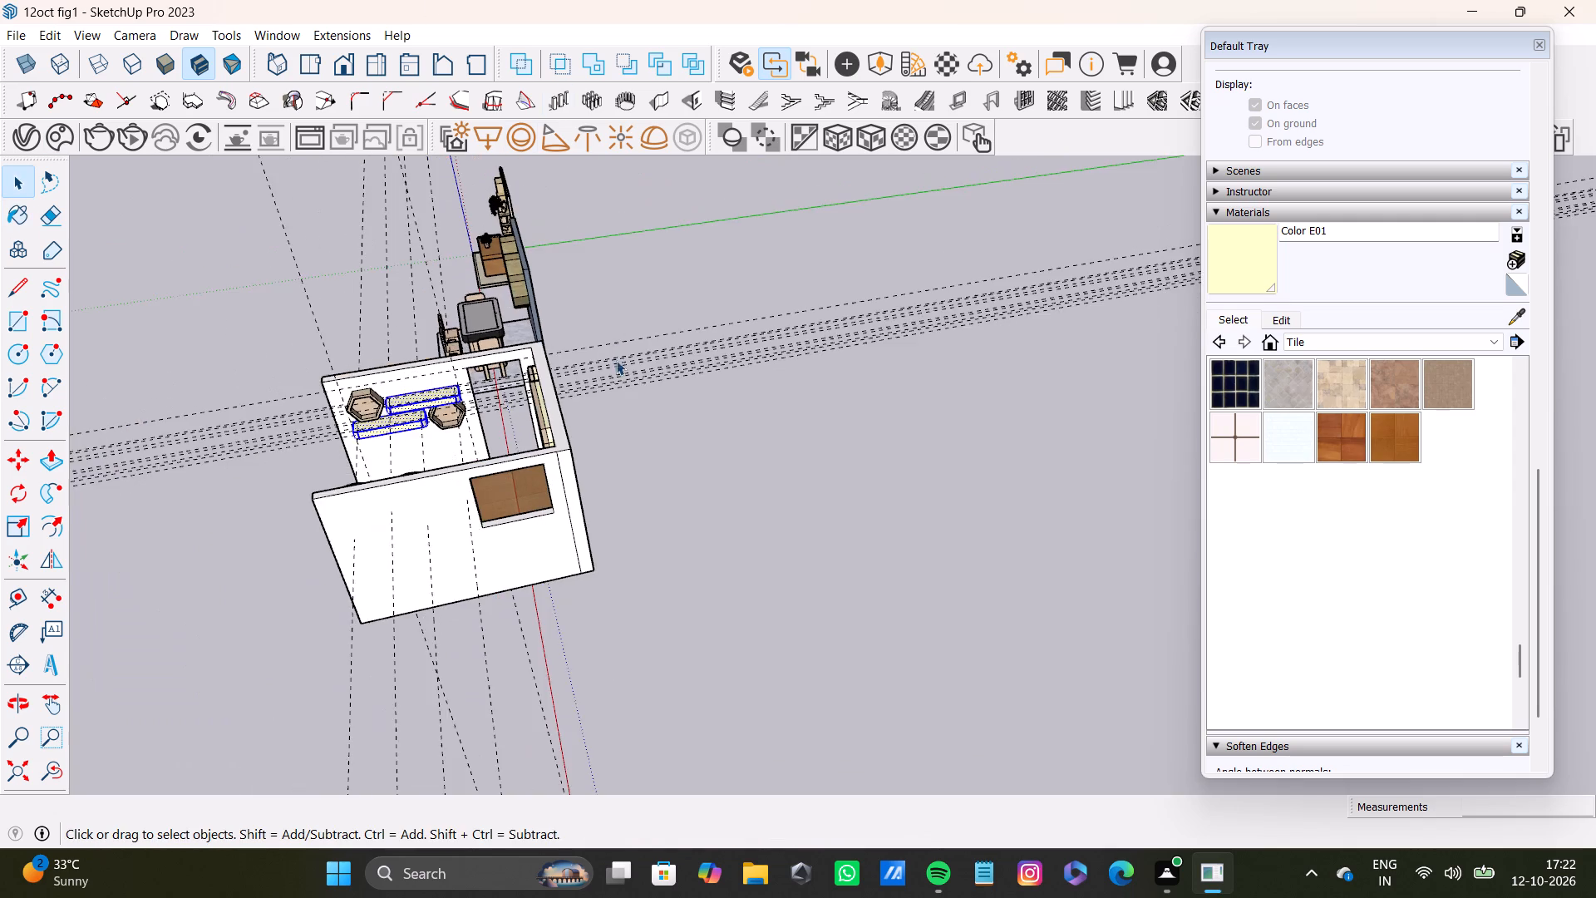
pyautogui.scroll(-4, 616, 360)
pyautogui.click(677, 306)
# Select the front frame faces and both curved top faces of the double-arched cabinet's arch nearest the window.
pyautogui.scroll(-4, 453, 377)
pyautogui.moveTo(423, 416); pyautogui.dragTo(527, 437, button='middle')
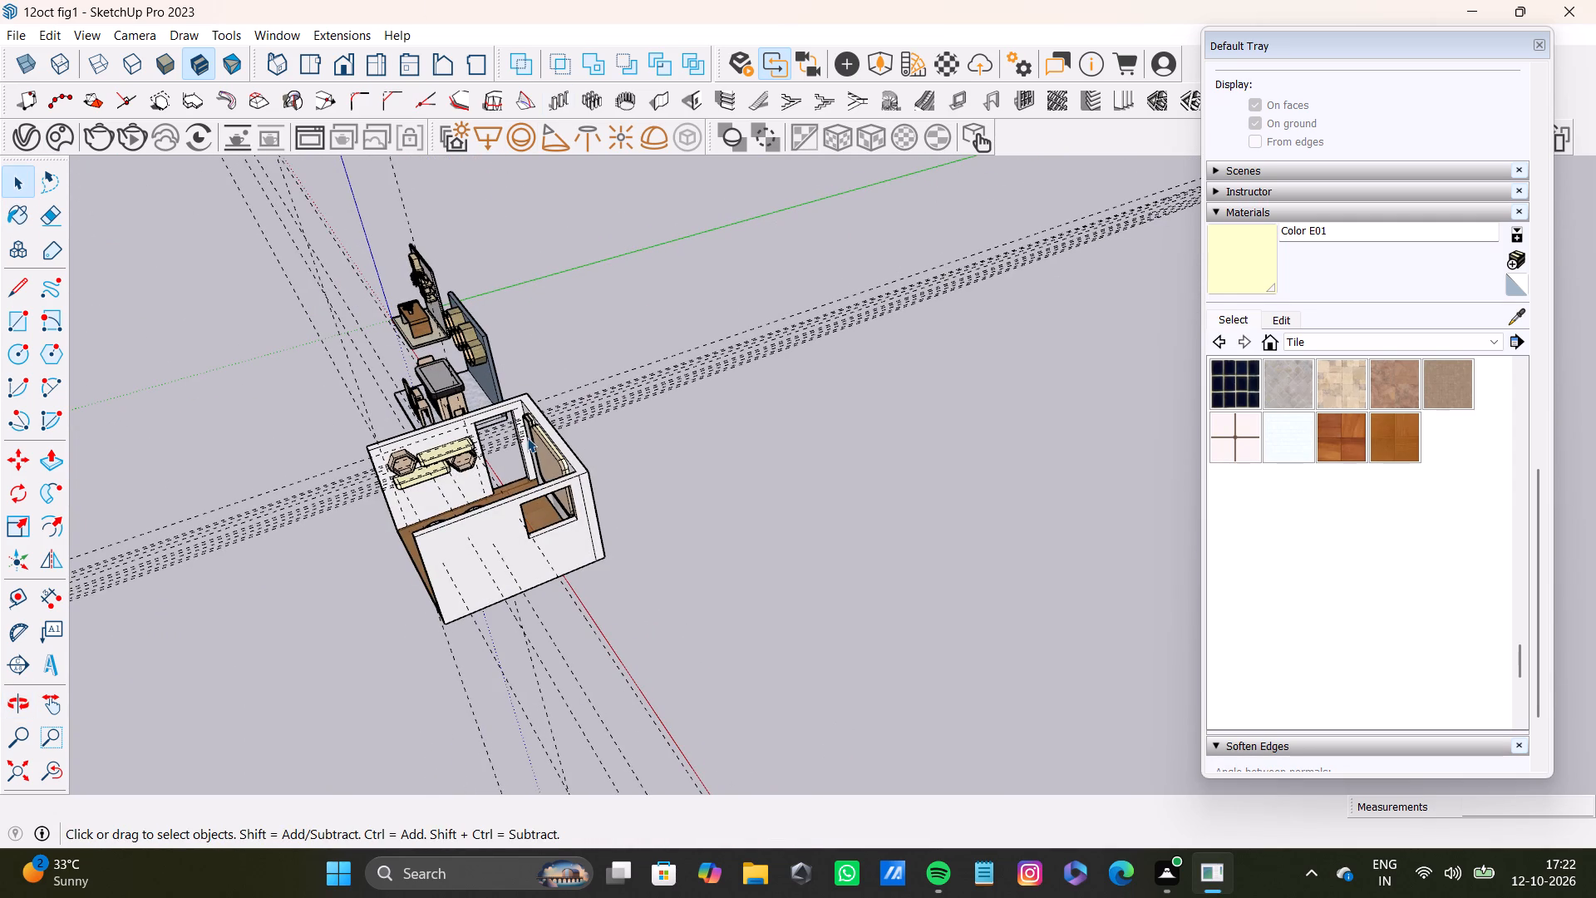
pyautogui.scroll(3, 341, 597)
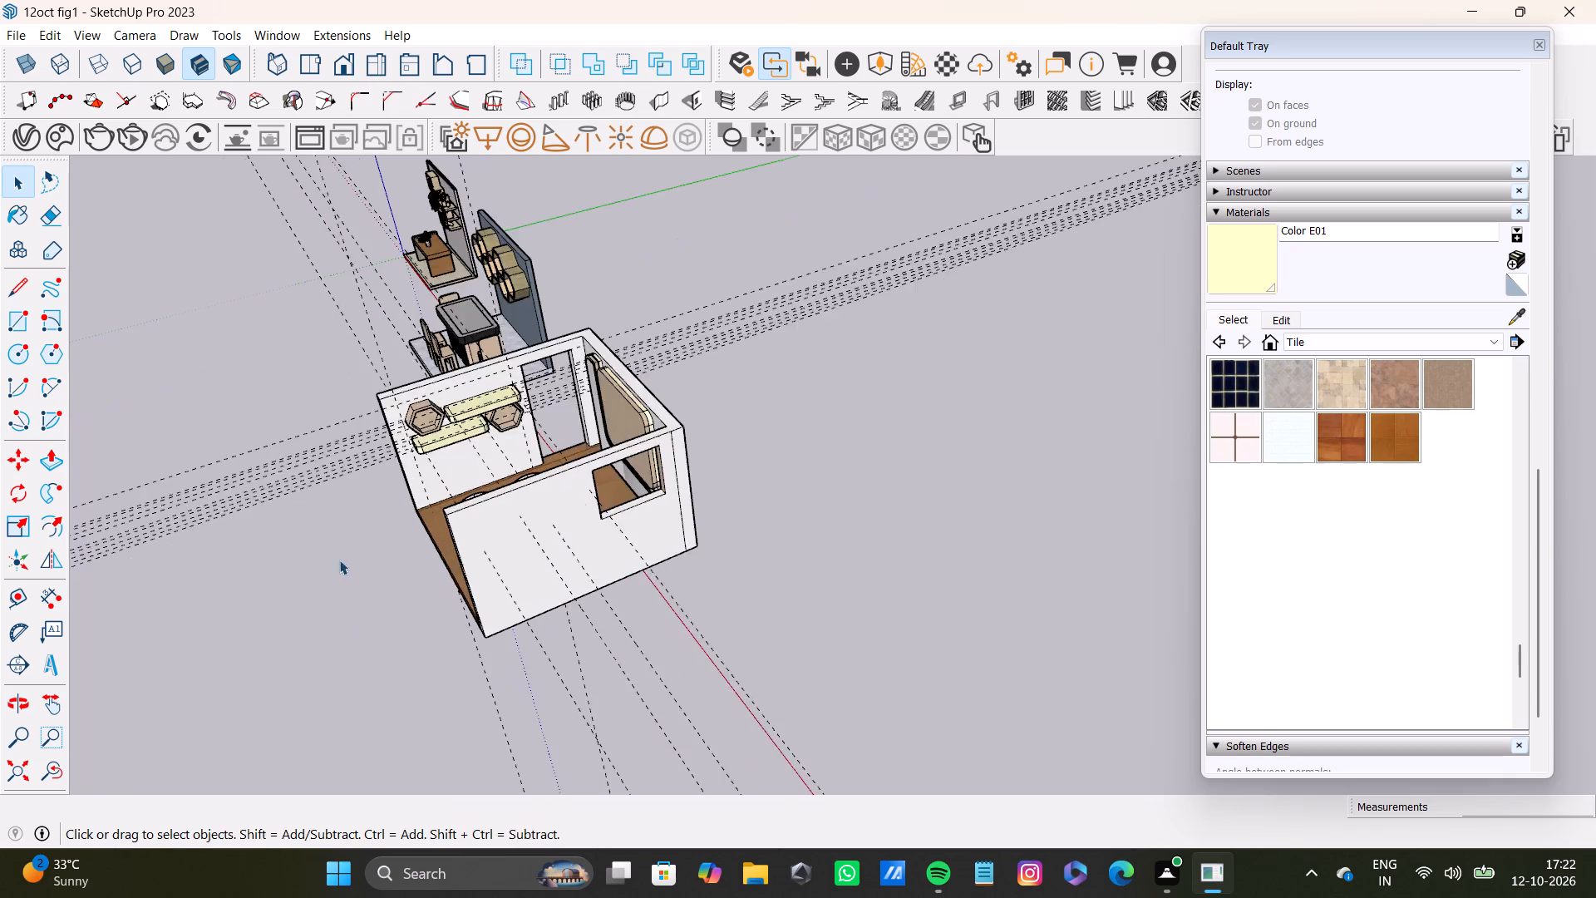
pyautogui.scroll(17, 339, 560)
pyautogui.moveTo(466, 484); pyautogui.dragTo(878, 522, button='middle')
pyautogui.scroll(-9, 873, 524)
pyautogui.keyDown('shift'); pyautogui.moveTo(748, 505); pyautogui.dragTo(704, 554, button='middle'); pyautogui.keyUp('shift')
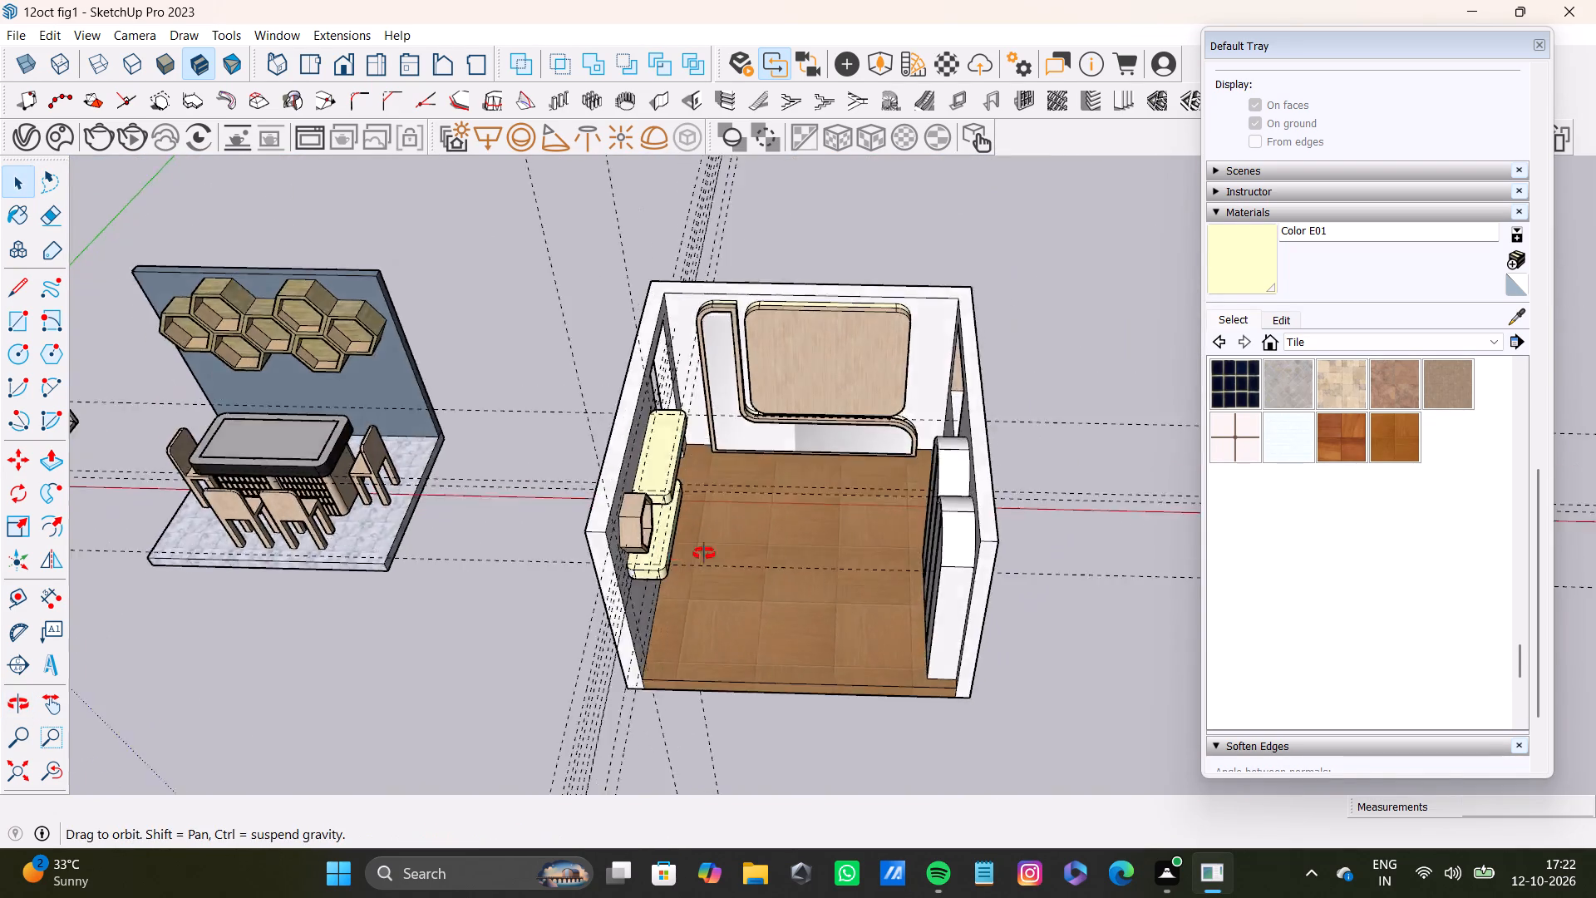
pyautogui.keyDown('shift'); pyautogui.moveTo(704, 554); pyautogui.dragTo(1091, 550, button='middle'); pyautogui.keyUp('shift')
pyautogui.scroll(4, 1055, 470)
pyautogui.keyDown('shift'); pyautogui.moveTo(1022, 452); pyautogui.dragTo(823, 640, button='middle'); pyautogui.keyUp('shift')
pyautogui.press('space')
pyautogui.scroll(8, 665, 503)
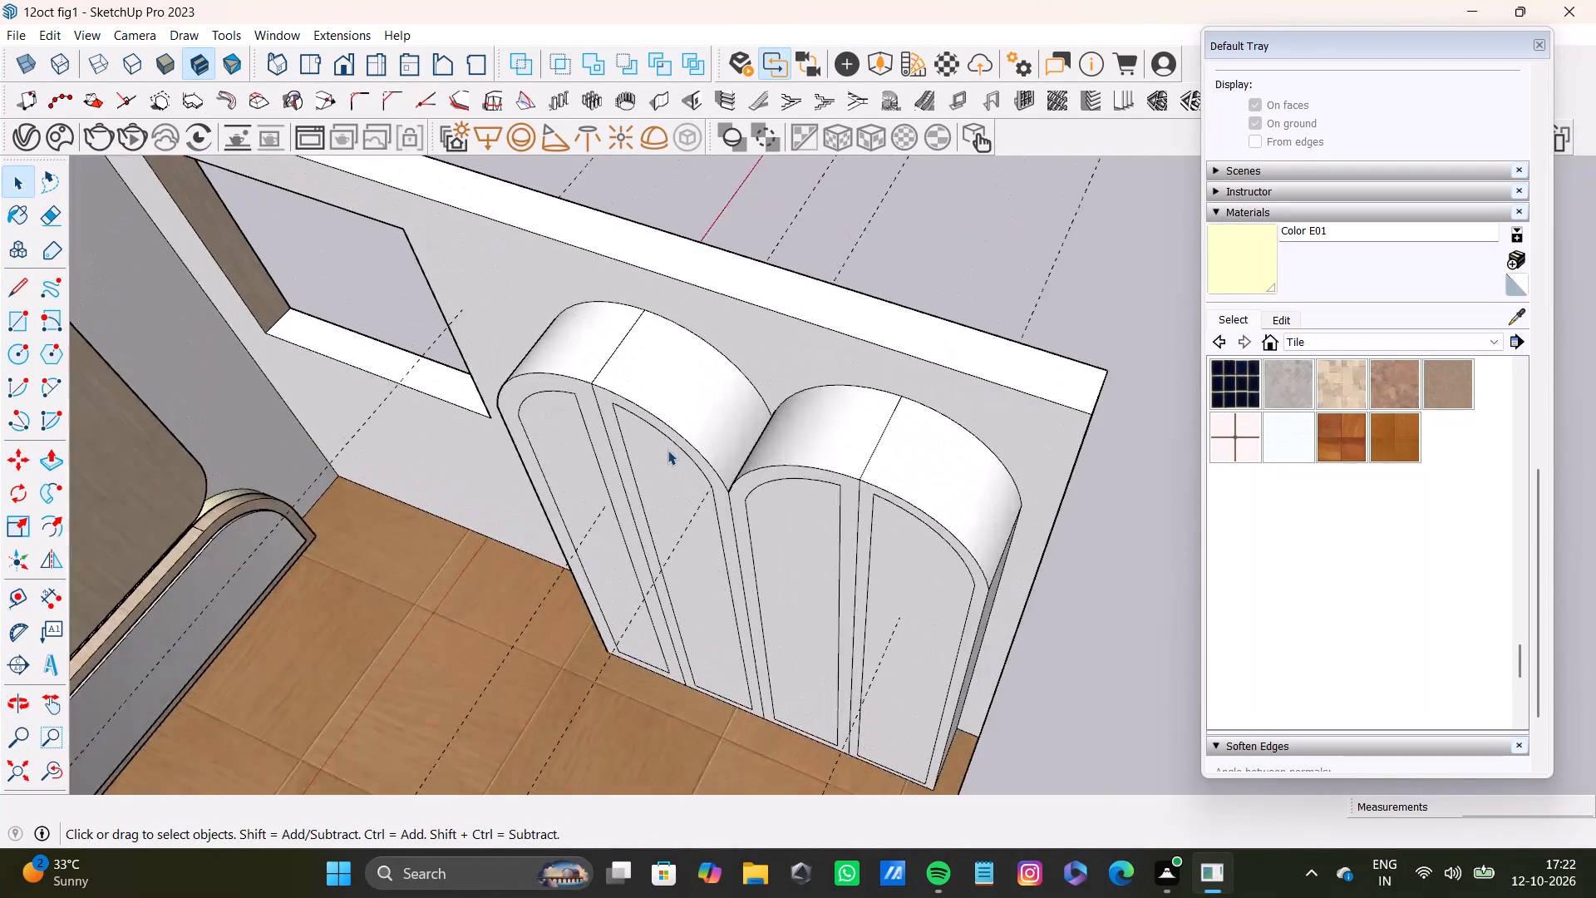
pyautogui.scroll(8, 667, 450)
pyautogui.keyDown('shift'); pyautogui.doubleClick(522, 340); pyautogui.keyUp('shift')
pyautogui.keyDown('shift'); pyautogui.doubleClick(482, 329); pyautogui.keyUp('shift')
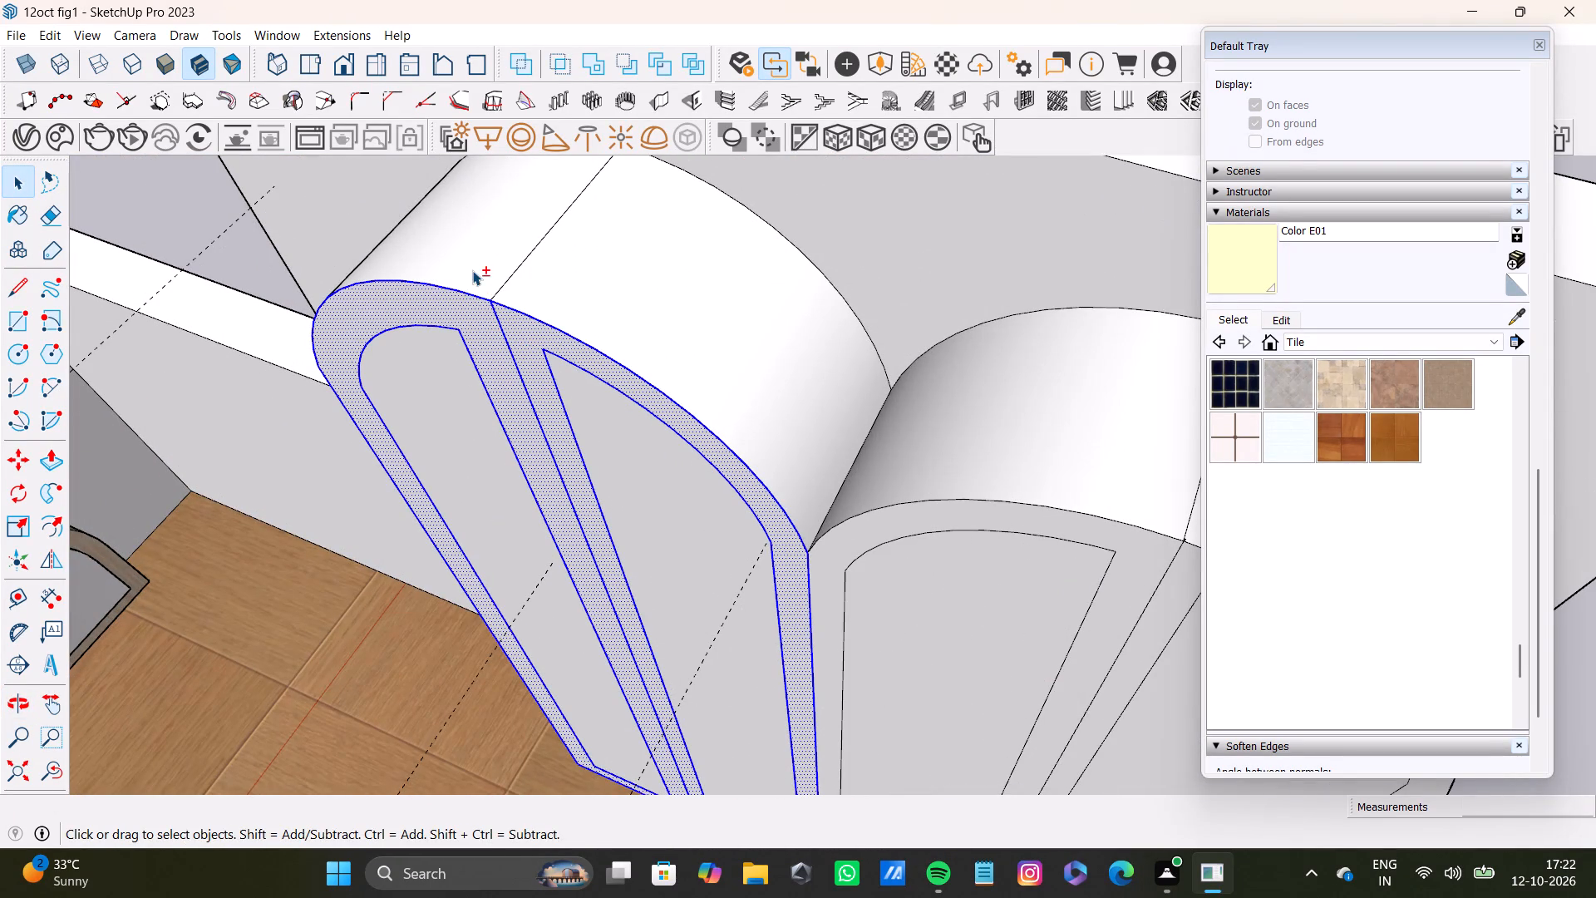
pyautogui.keyDown('shift'); pyautogui.doubleClick(474, 270); pyautogui.keyUp('shift')
pyautogui.keyDown('shift'); pyautogui.doubleClick(568, 284); pyautogui.keyUp('shift')
# Add the second arch's two curved top faces, front frame faces and the cabinet's outer side to the selection.
pyautogui.keyDown('shift'); pyautogui.doubleClick(921, 433); pyautogui.keyUp('shift')
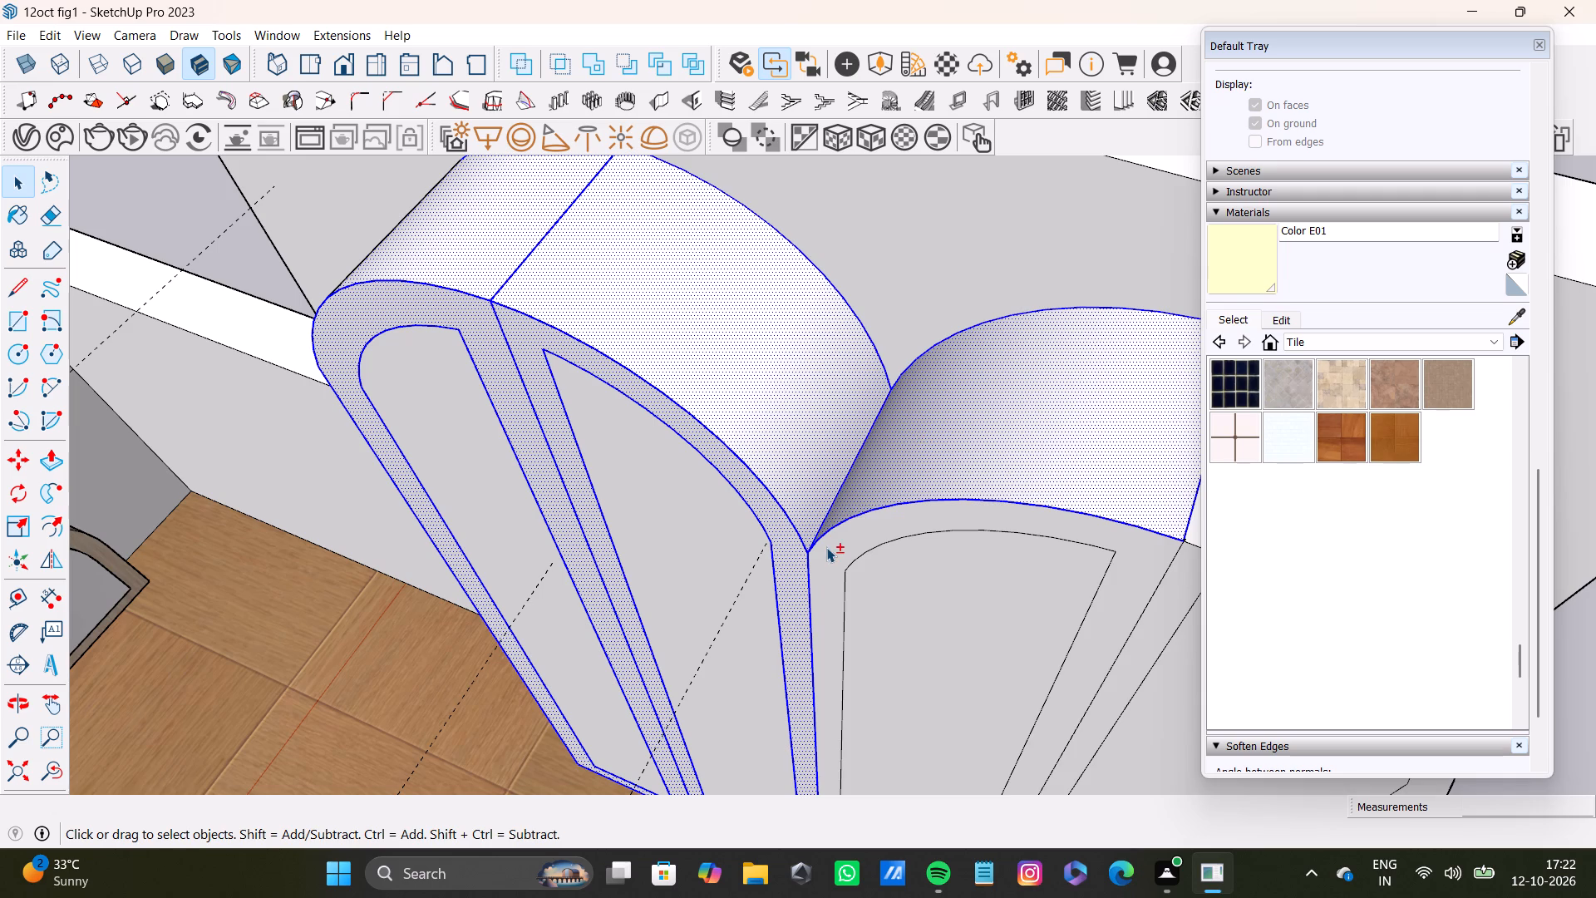
pyautogui.keyDown('shift'); pyautogui.doubleClick(826, 547); pyautogui.keyUp('shift')
pyautogui.keyDown('shift'); pyautogui.scroll(-4, 852, 542); pyautogui.keyUp('shift')
pyautogui.keyDown('shift'); pyautogui.moveTo(983, 580); pyautogui.dragTo(803, 533, button='middle'); pyautogui.keyUp('shift')
pyautogui.keyDown('shift'); pyautogui.scroll(4, 858, 513); pyautogui.keyUp('shift')
pyautogui.keyDown('shift'); pyautogui.doubleClick(872, 518); pyautogui.keyUp('shift')
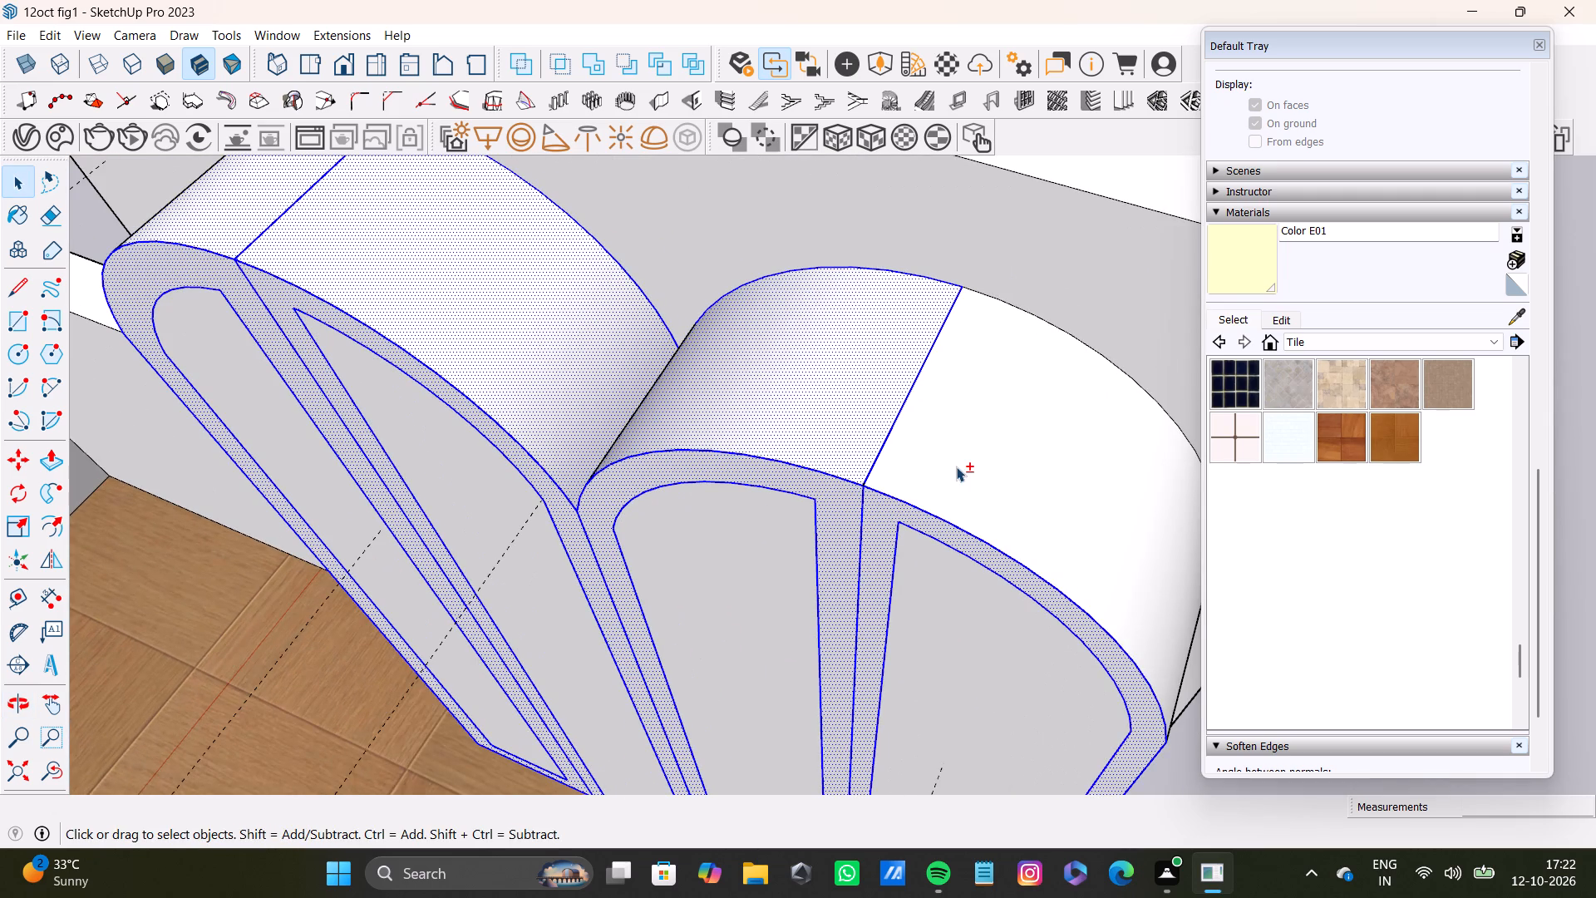
pyautogui.keyDown('shift'); pyautogui.doubleClick(956, 466); pyautogui.keyUp('shift')
pyautogui.keyDown('shift'); pyautogui.scroll(-9, 953, 467); pyautogui.keyUp('shift')
pyautogui.keyDown('shift'); pyautogui.moveTo(969, 572); pyautogui.dragTo(1109, 299, button='middle'); pyautogui.keyUp('shift')
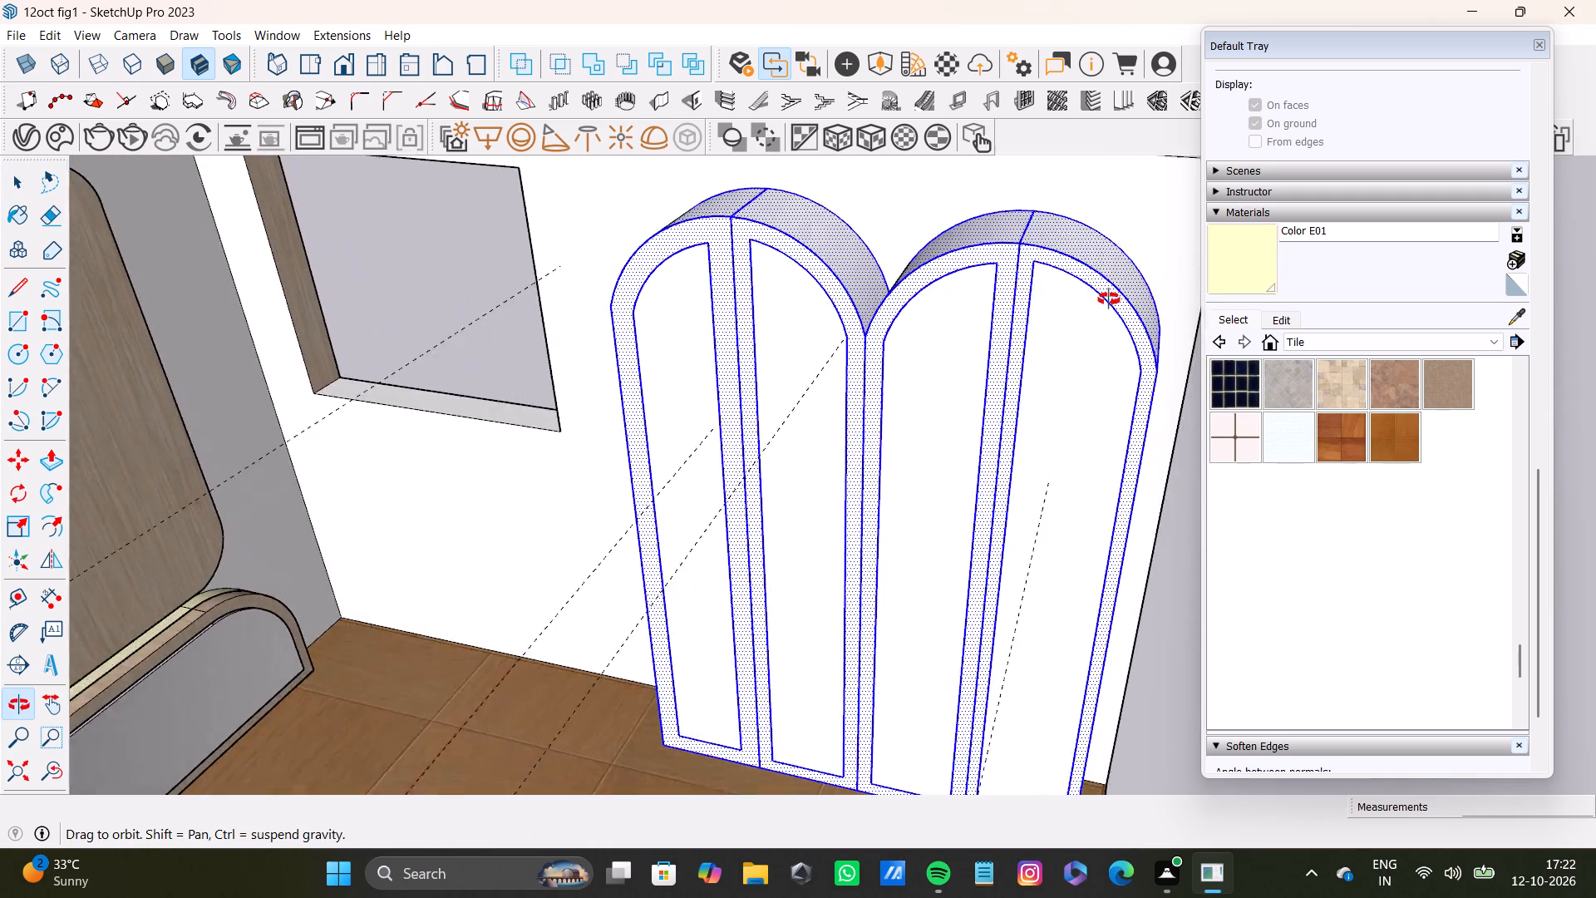
pyautogui.keyDown('shift'); pyautogui.moveTo(1109, 299); pyautogui.dragTo(823, 243, button='middle'); pyautogui.keyUp('shift')
pyautogui.keyDown('shift'); pyautogui.moveTo(823, 243); pyautogui.dragTo(643, 248, button='middle'); pyautogui.keyUp('shift')
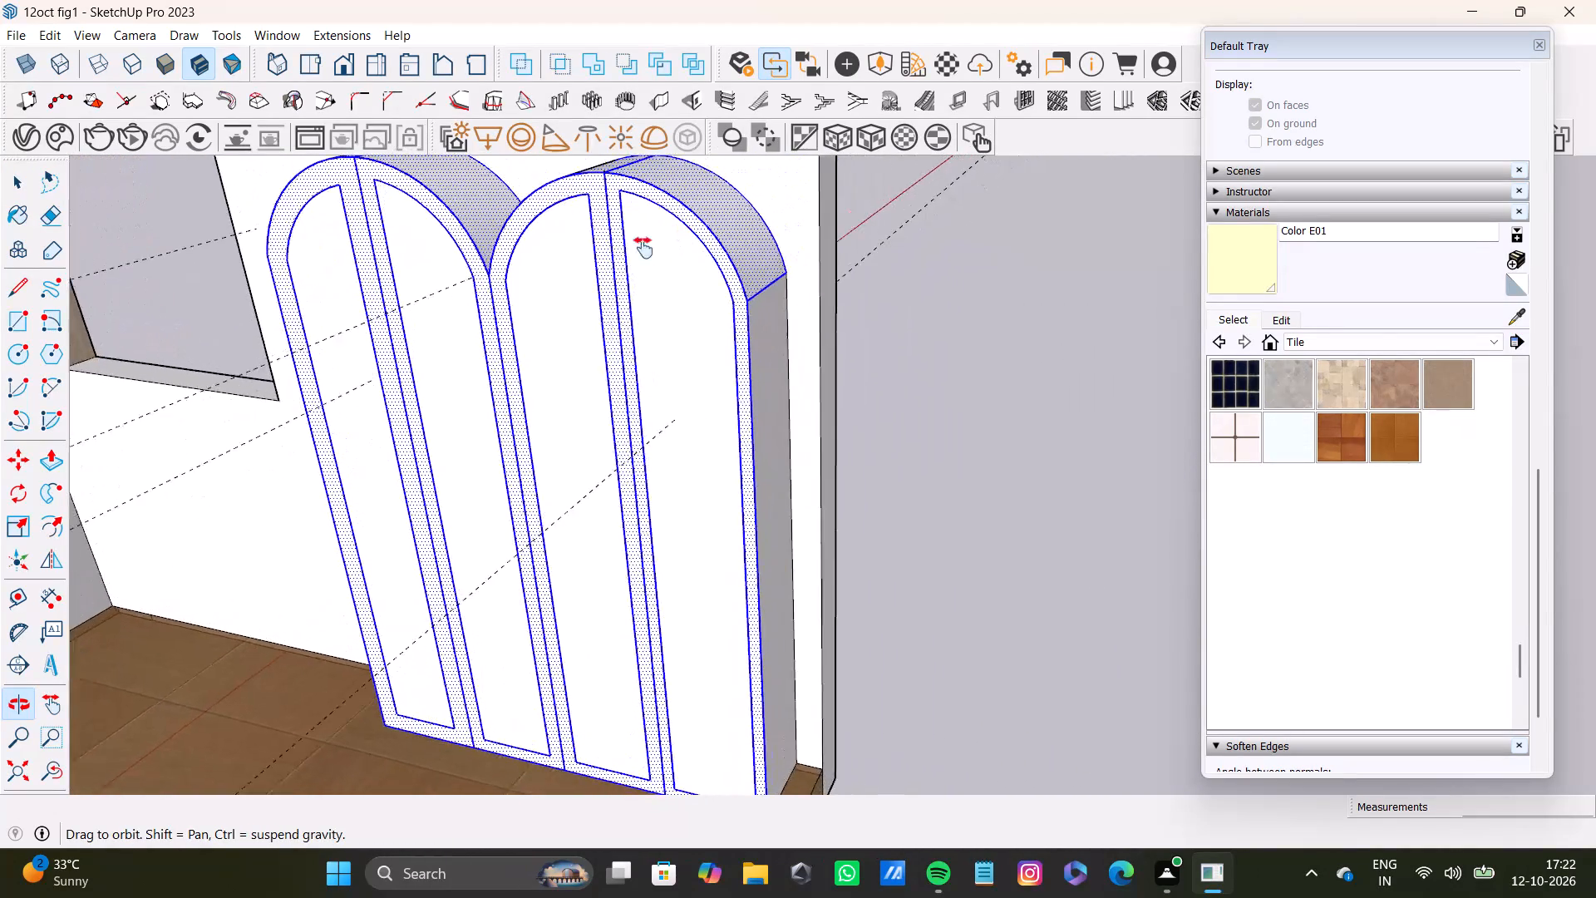
pyautogui.keyDown('shift'); pyautogui.moveTo(643, 248); pyautogui.dragTo(607, 269, button='middle'); pyautogui.keyUp('shift')
pyautogui.keyDown('shift'); pyautogui.click(1259, 279); pyautogui.keyUp('shift')
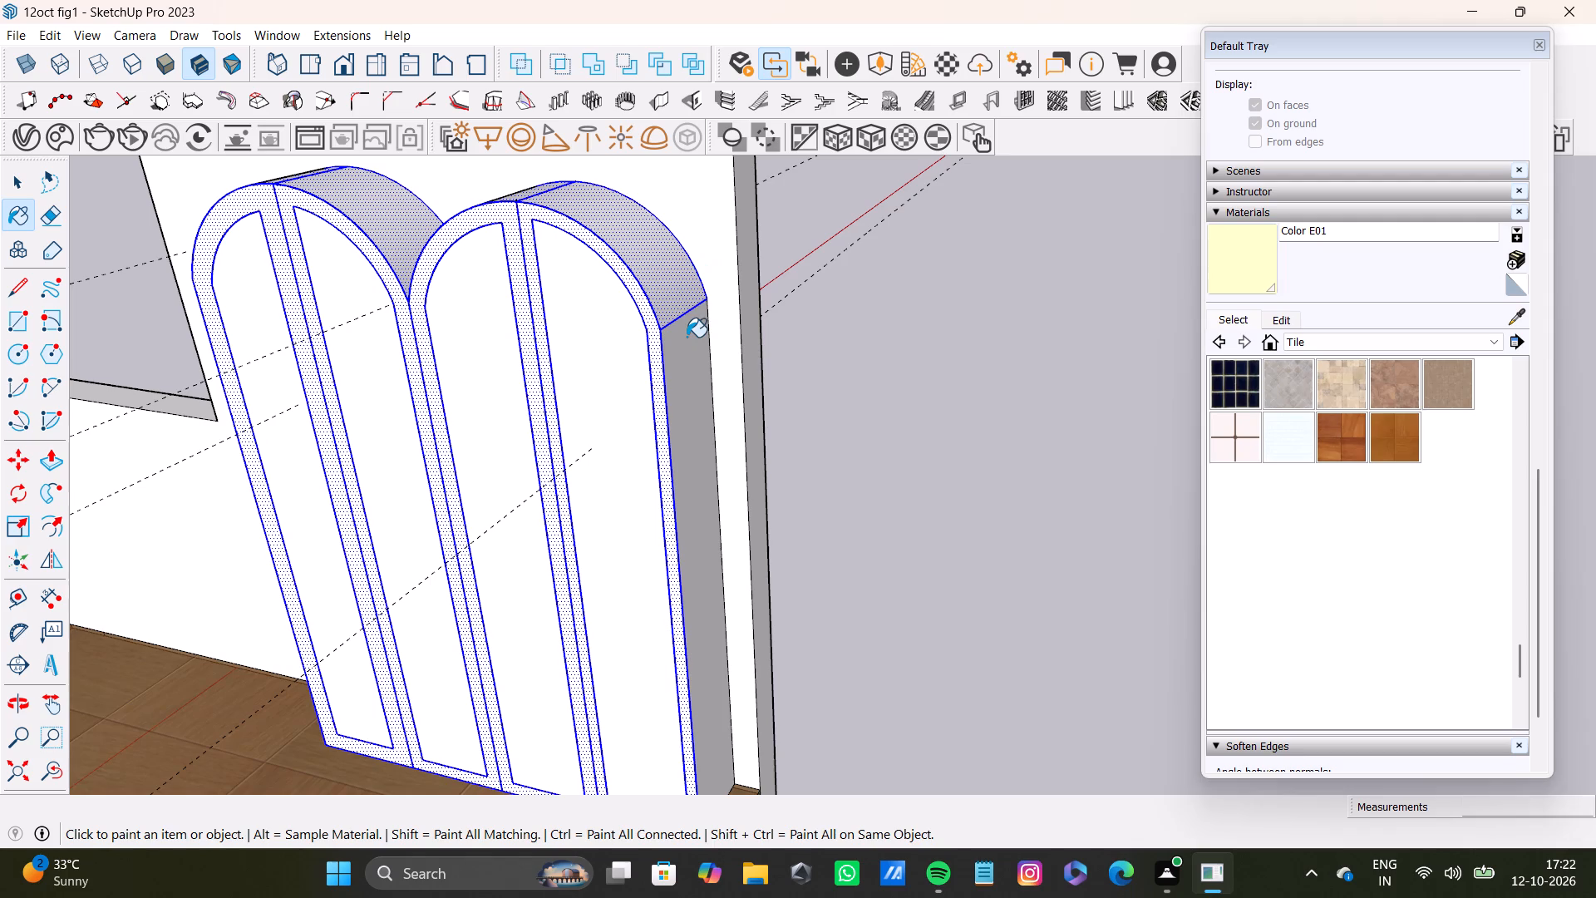
pyautogui.press('space')
pyautogui.keyDown('shift'); pyautogui.doubleClick(685, 333); pyautogui.keyUp('shift')
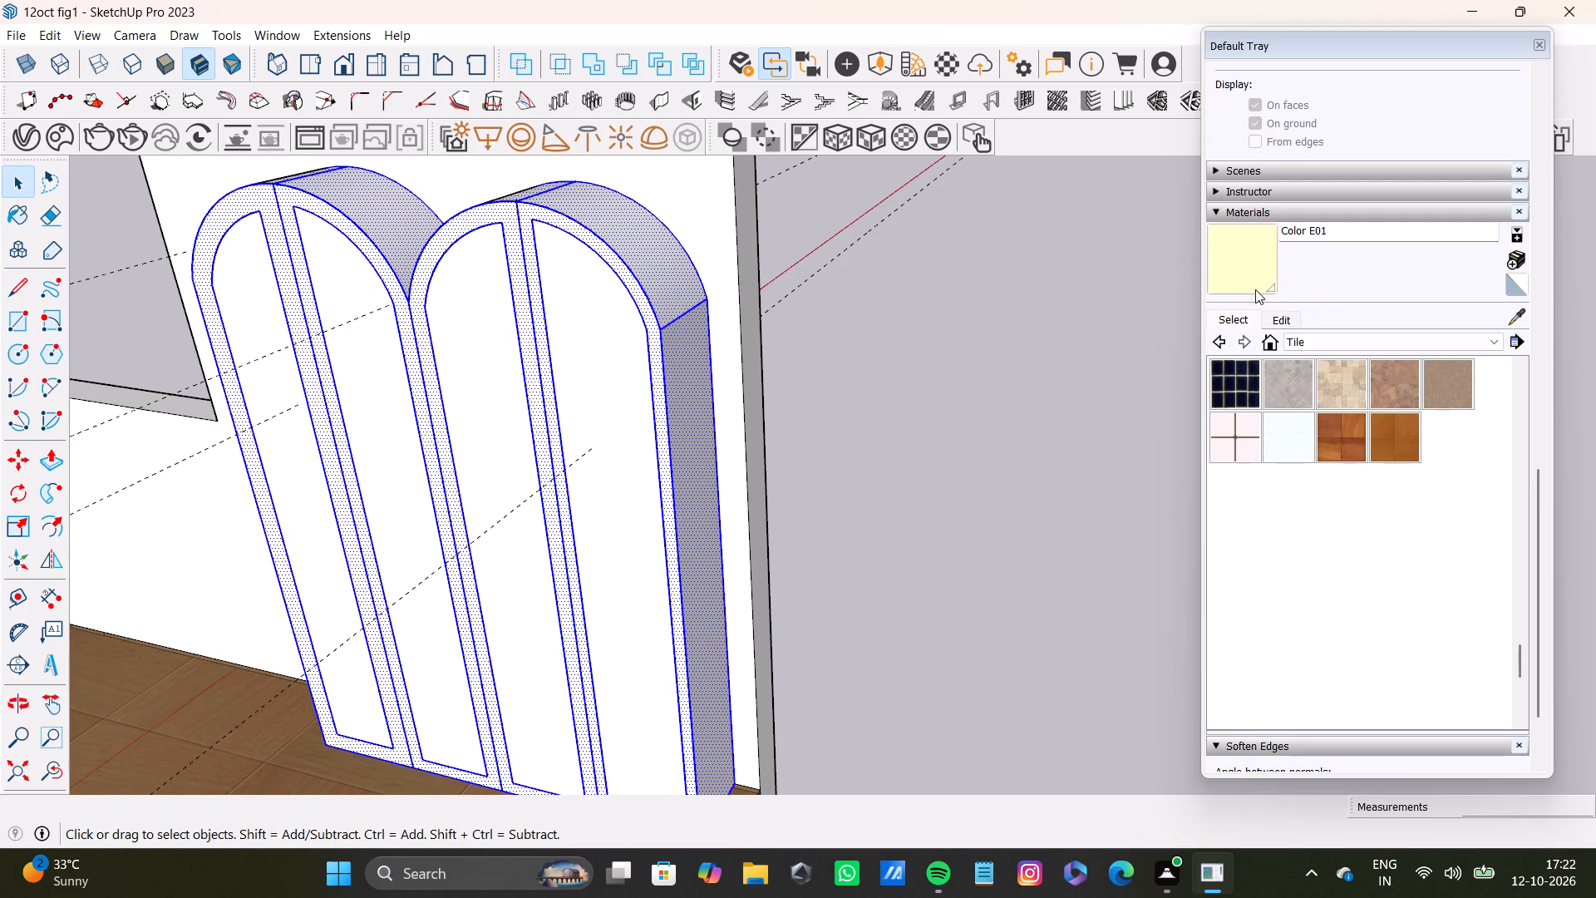
# Paint the selected cabinet frames, curved tops and side with Color E01.
pyautogui.keyDown('shift'); pyautogui.click(1256, 288); pyautogui.keyUp('shift')
pyautogui.keyDown('shift'); pyautogui.click(666, 243); pyautogui.keyUp('shift')
# Select the four inset door panels on the front of the double-arched cabinet.
pyautogui.keyDown('shift'); pyautogui.scroll(-9, 644, 317); pyautogui.keyUp('shift')
pyautogui.moveTo(662, 487); pyautogui.dragTo(1008, 486, button='middle')
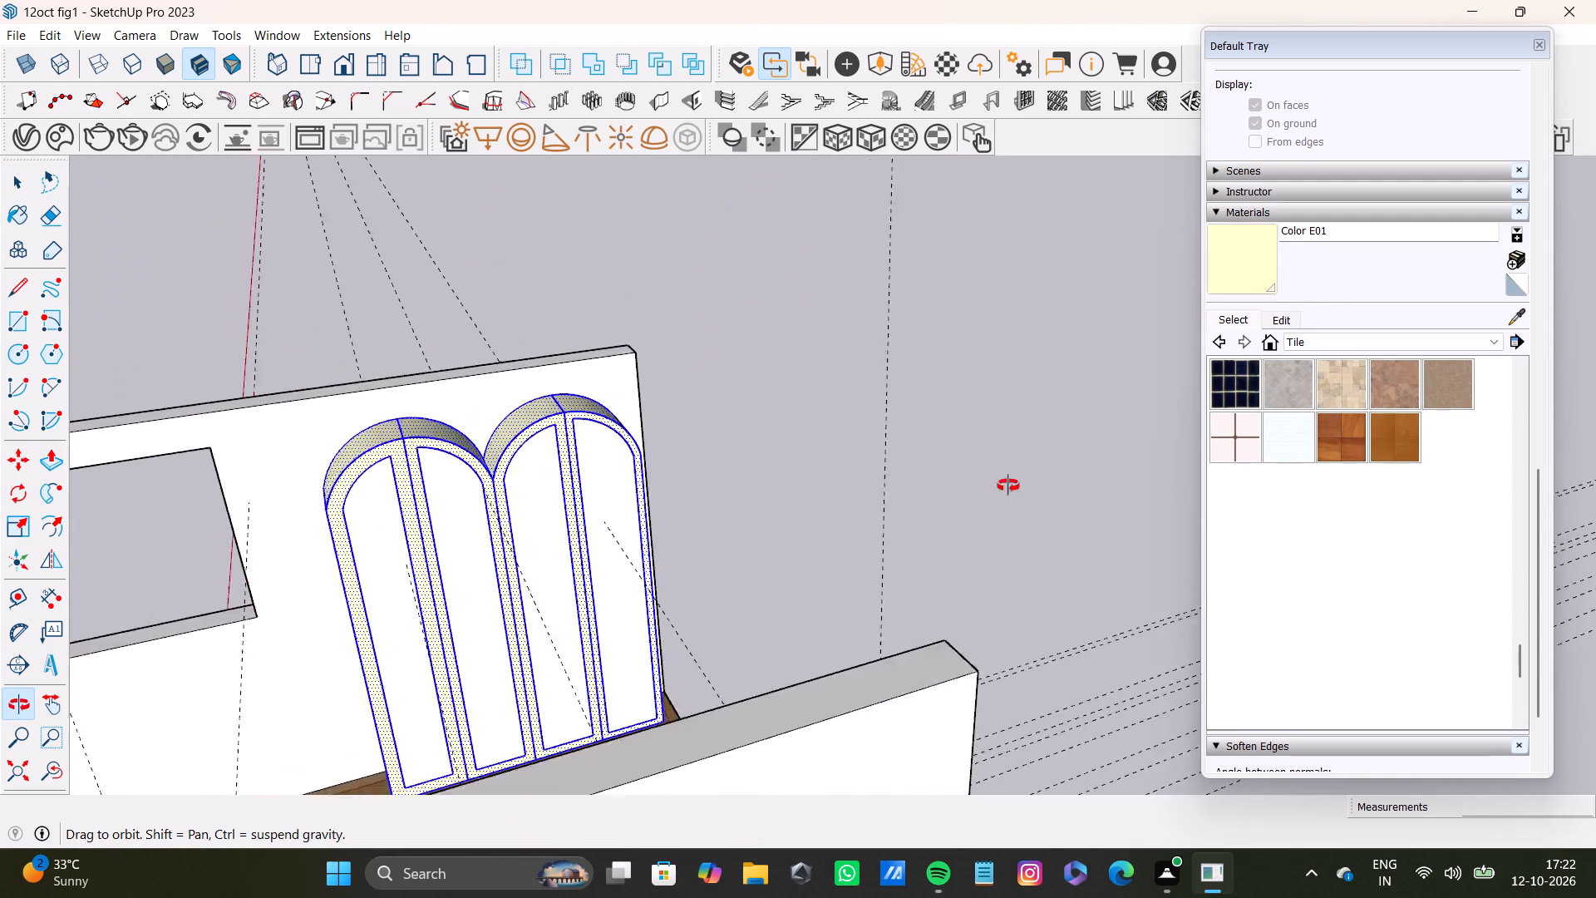
pyautogui.moveTo(1008, 486); pyautogui.dragTo(650, 659, button='middle')
pyautogui.scroll(4, 674, 554)
pyautogui.scroll(-8, 682, 507)
pyautogui.keyDown('shift'); pyautogui.moveTo(569, 476); pyautogui.dragTo(571, 472, button='middle'); pyautogui.keyUp('shift')
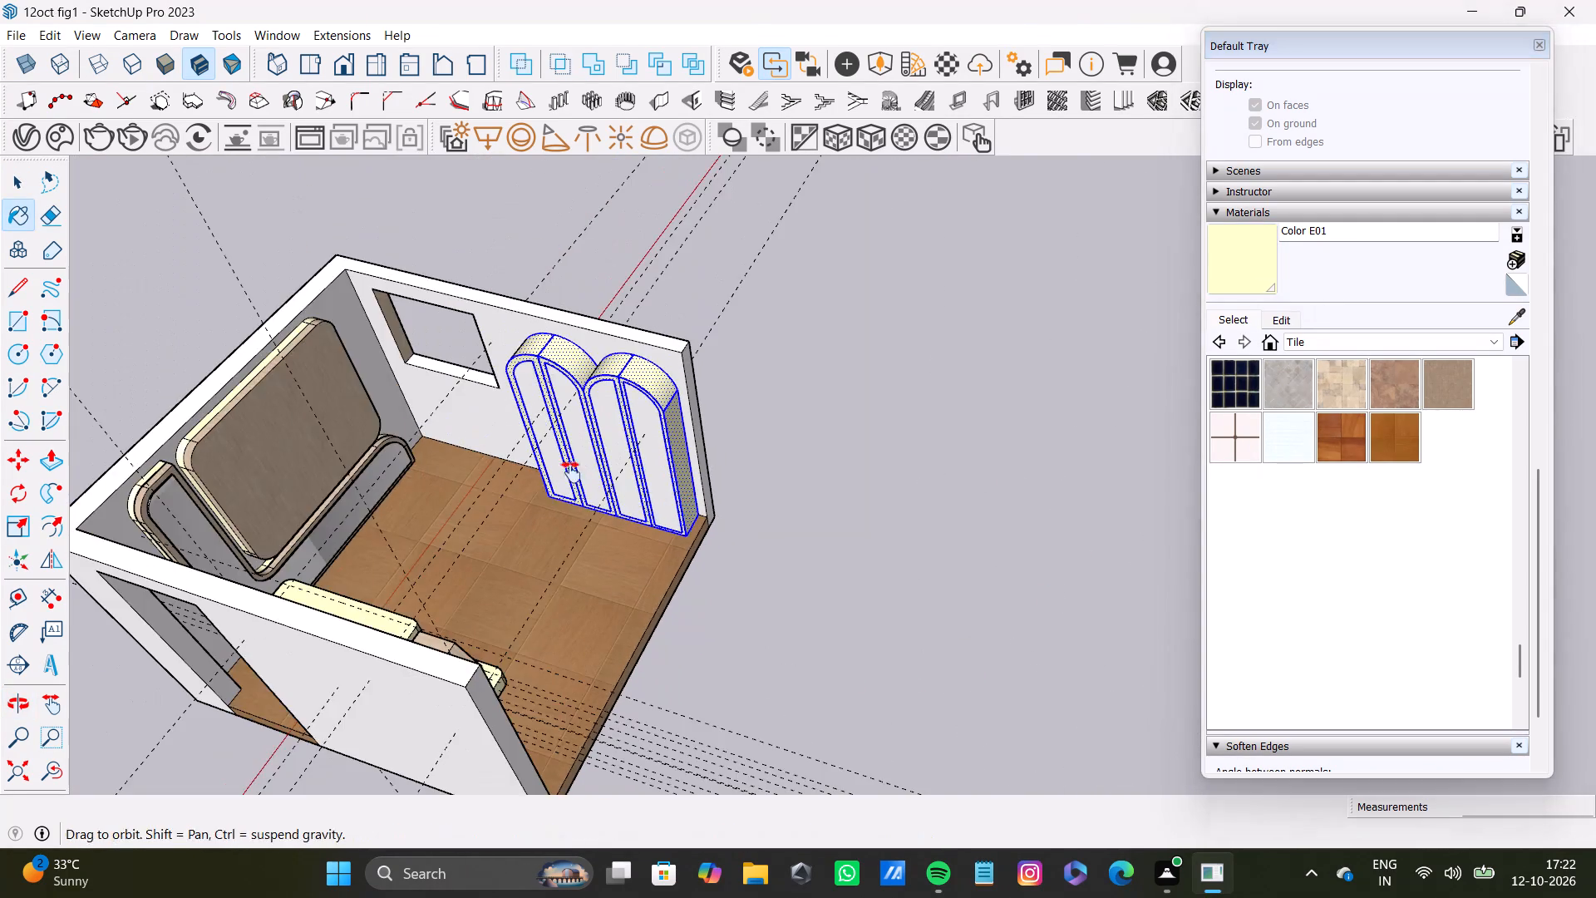
pyautogui.keyDown('shift'); pyautogui.moveTo(571, 472); pyautogui.dragTo(822, 622, button='middle'); pyautogui.keyUp('shift')
pyautogui.scroll(12, 808, 558)
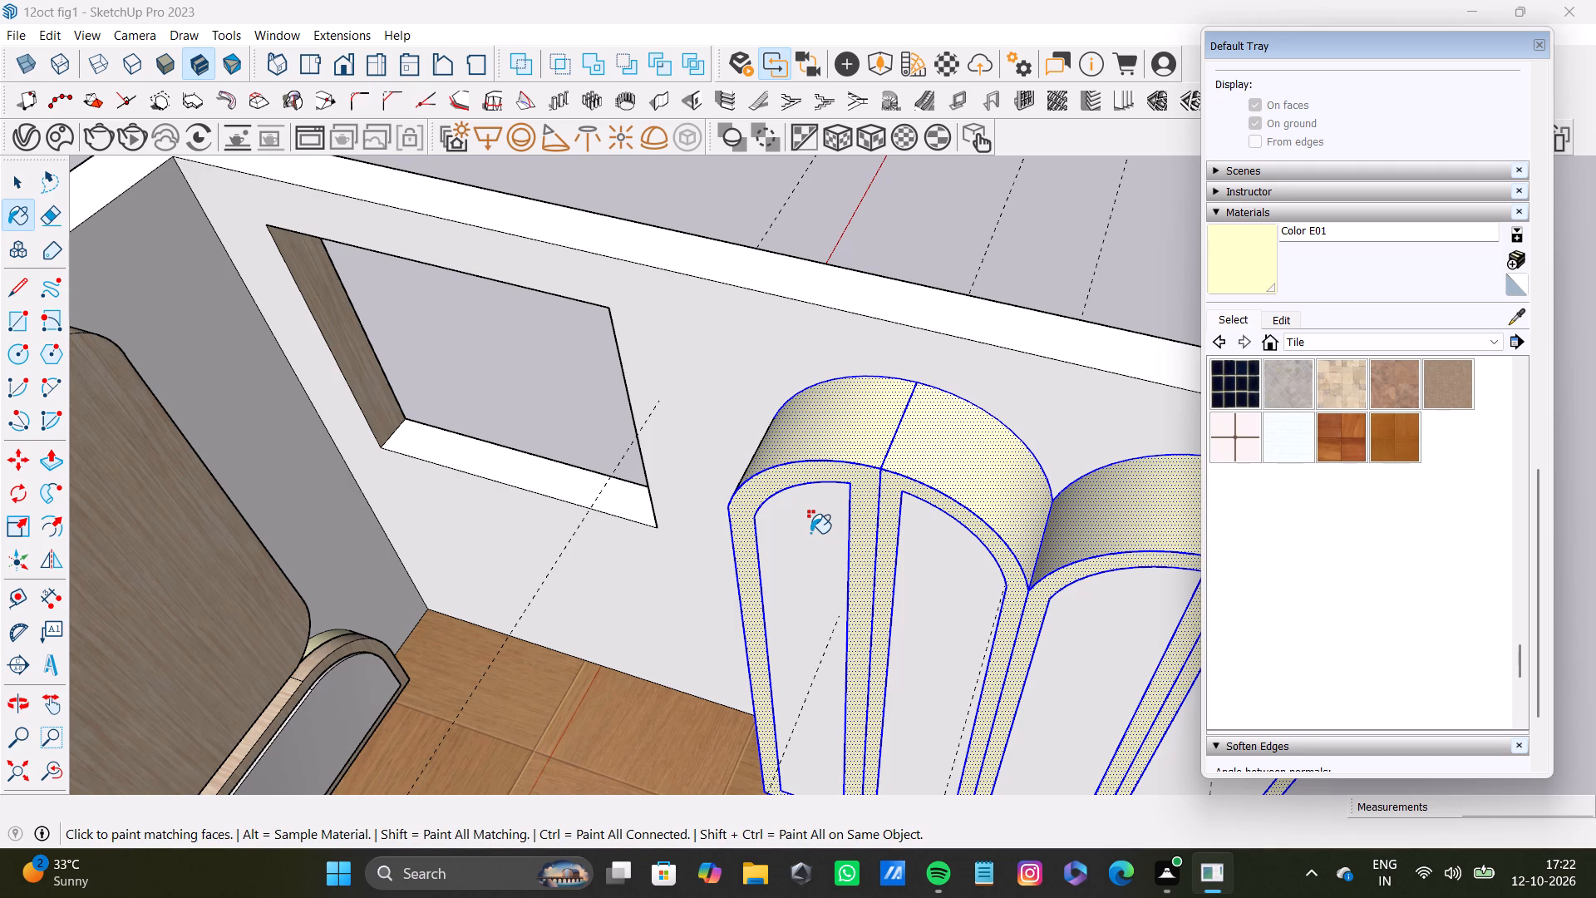
pyautogui.press('space')
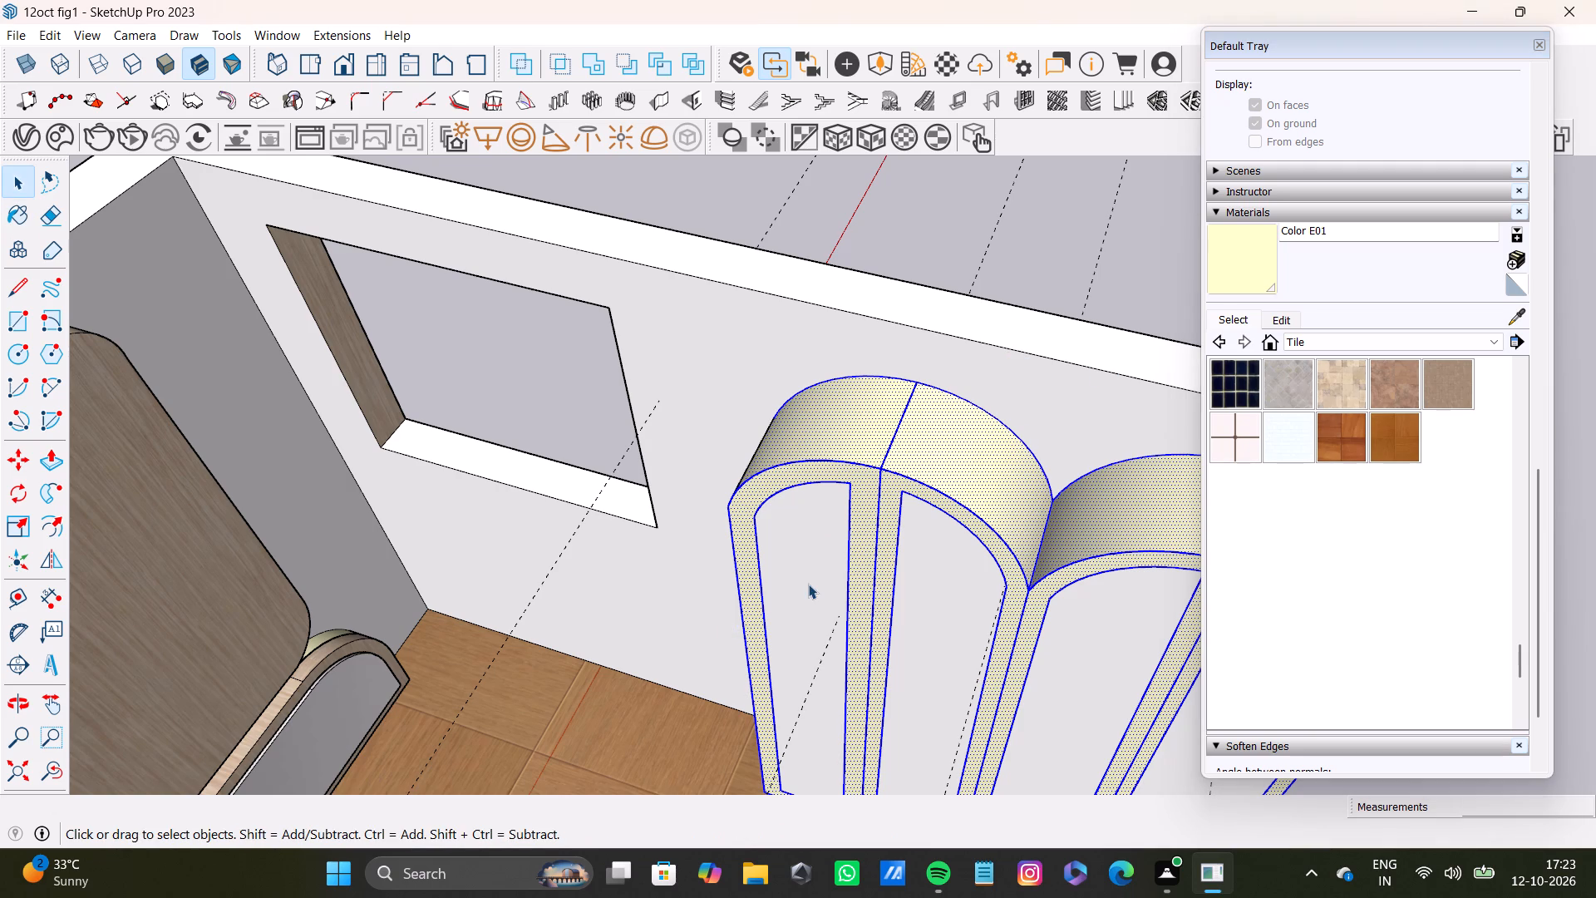
pyautogui.click(808, 584)
pyautogui.scroll(-9, 807, 585)
pyautogui.moveTo(818, 618); pyautogui.dragTo(825, 429, button='middle')
pyautogui.scroll(4, 819, 574)
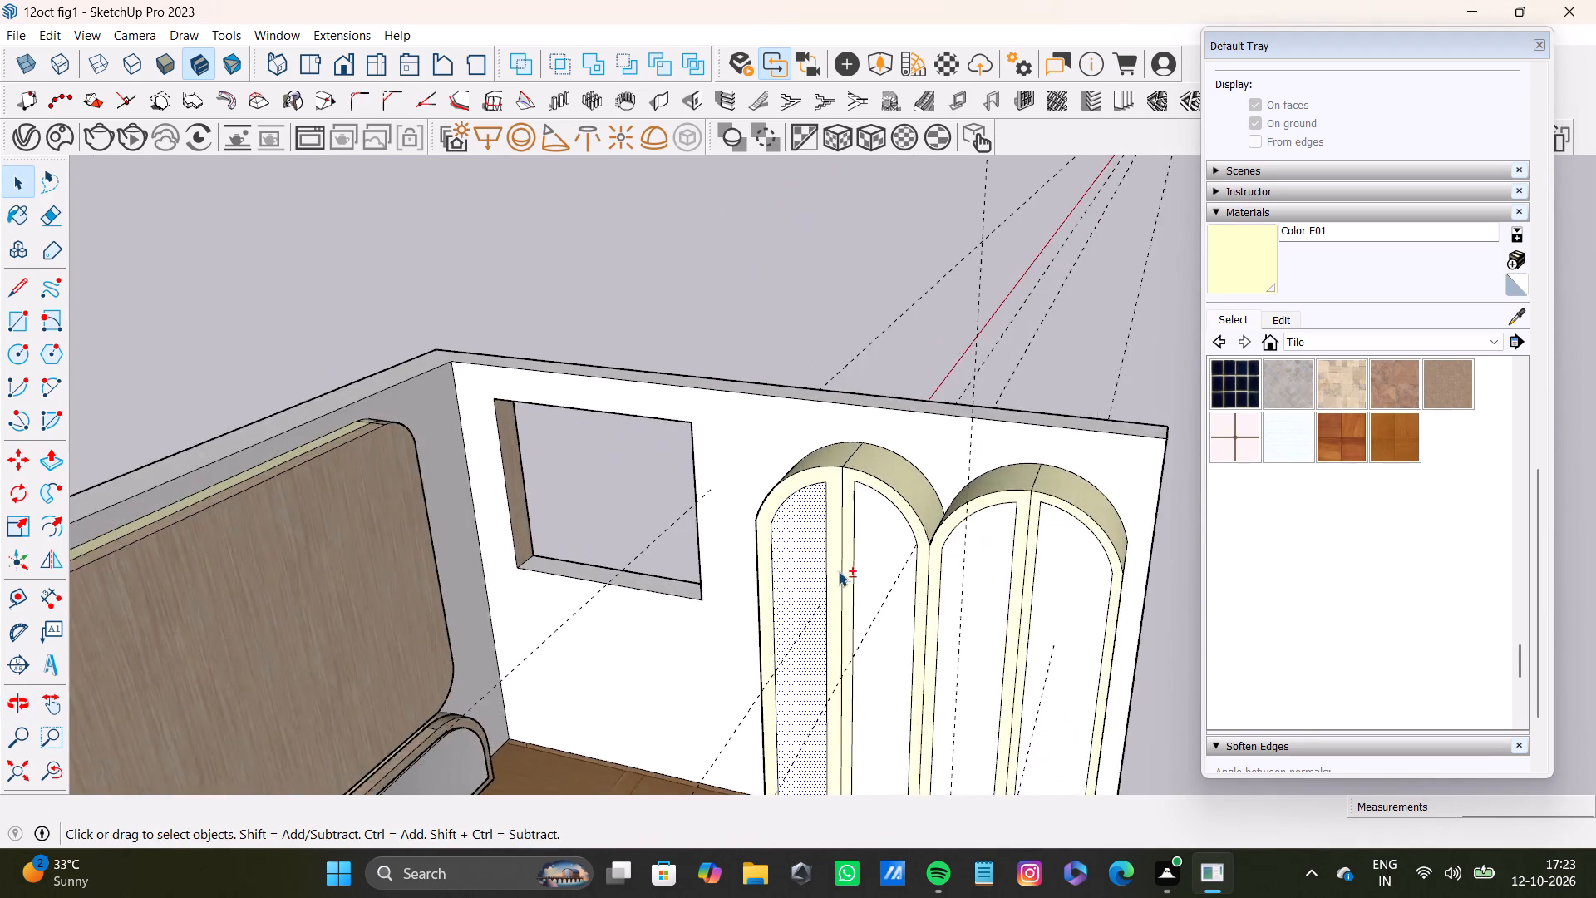
pyautogui.scroll(3, 839, 571)
pyautogui.keyDown('shift'); pyautogui.click(889, 524); pyautogui.keyUp('shift')
pyautogui.keyDown('shift'); pyautogui.click(1052, 549); pyautogui.keyUp('shift')
pyautogui.keyDown('shift'); pyautogui.moveTo(1060, 572); pyautogui.dragTo(731, 573, button='middle'); pyautogui.keyUp('shift')
pyautogui.keyDown('shift'); pyautogui.click(823, 587); pyautogui.keyUp('shift')
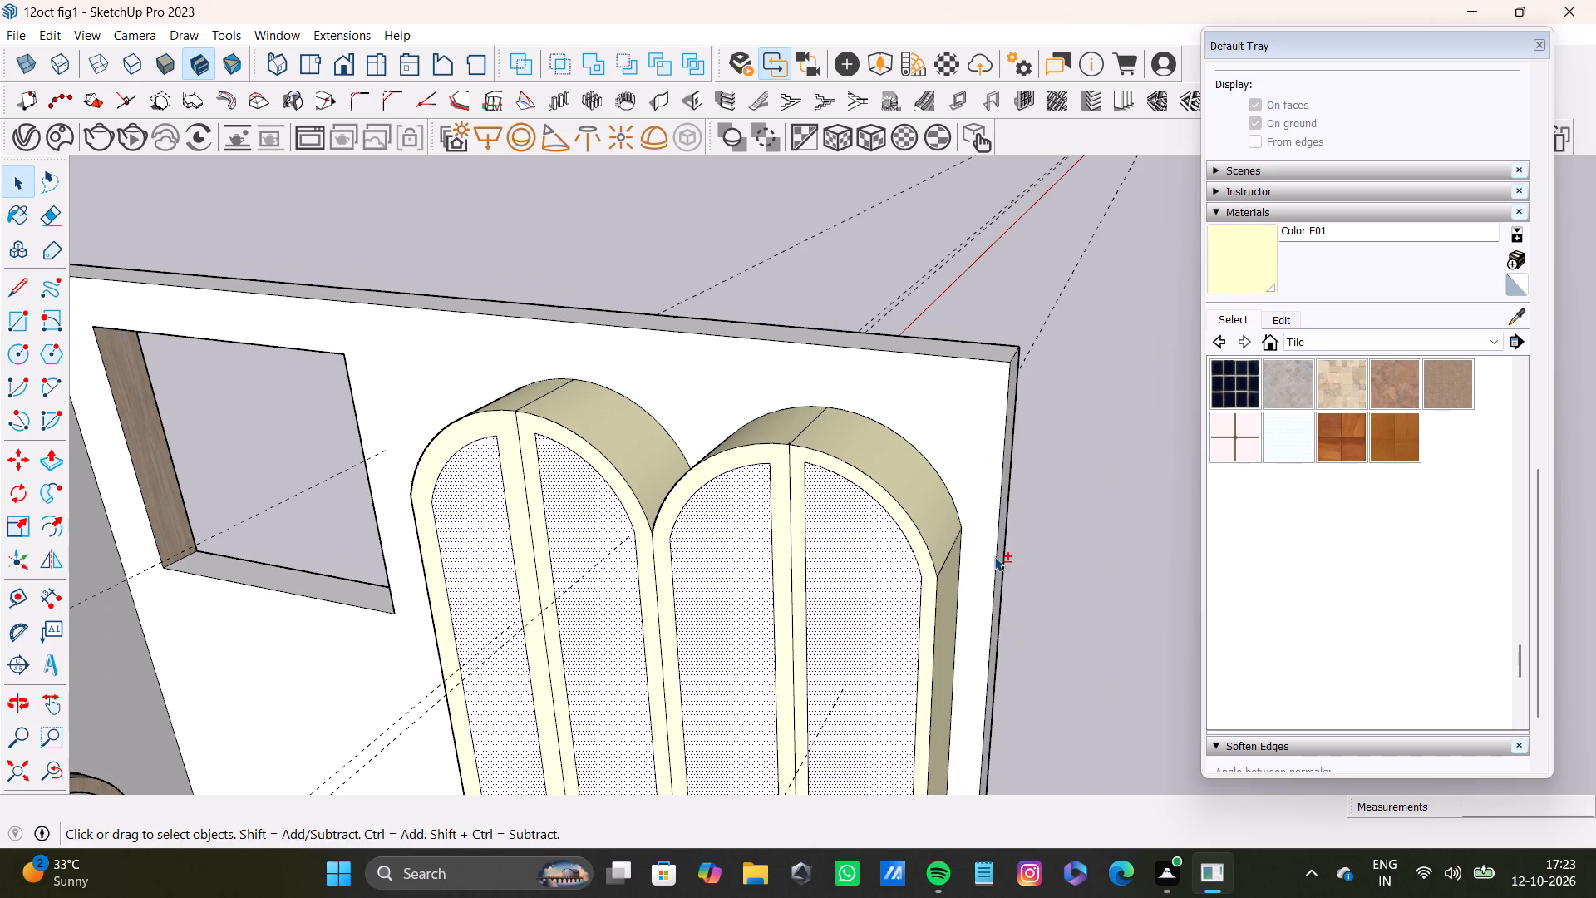
# Sample Mirror 02 from the inset face of the L-shaped wall panel and paint the four selected door panels with it.
pyautogui.keyDown('shift'); pyautogui.click(1509, 319); pyautogui.keyUp('shift')
pyautogui.keyDown('shift'); pyautogui.scroll(-4, 140, 670); pyautogui.keyUp('shift')
pyautogui.keyDown('shift'); pyautogui.moveTo(145, 688); pyautogui.dragTo(457, 564, button='middle'); pyautogui.keyUp('shift')
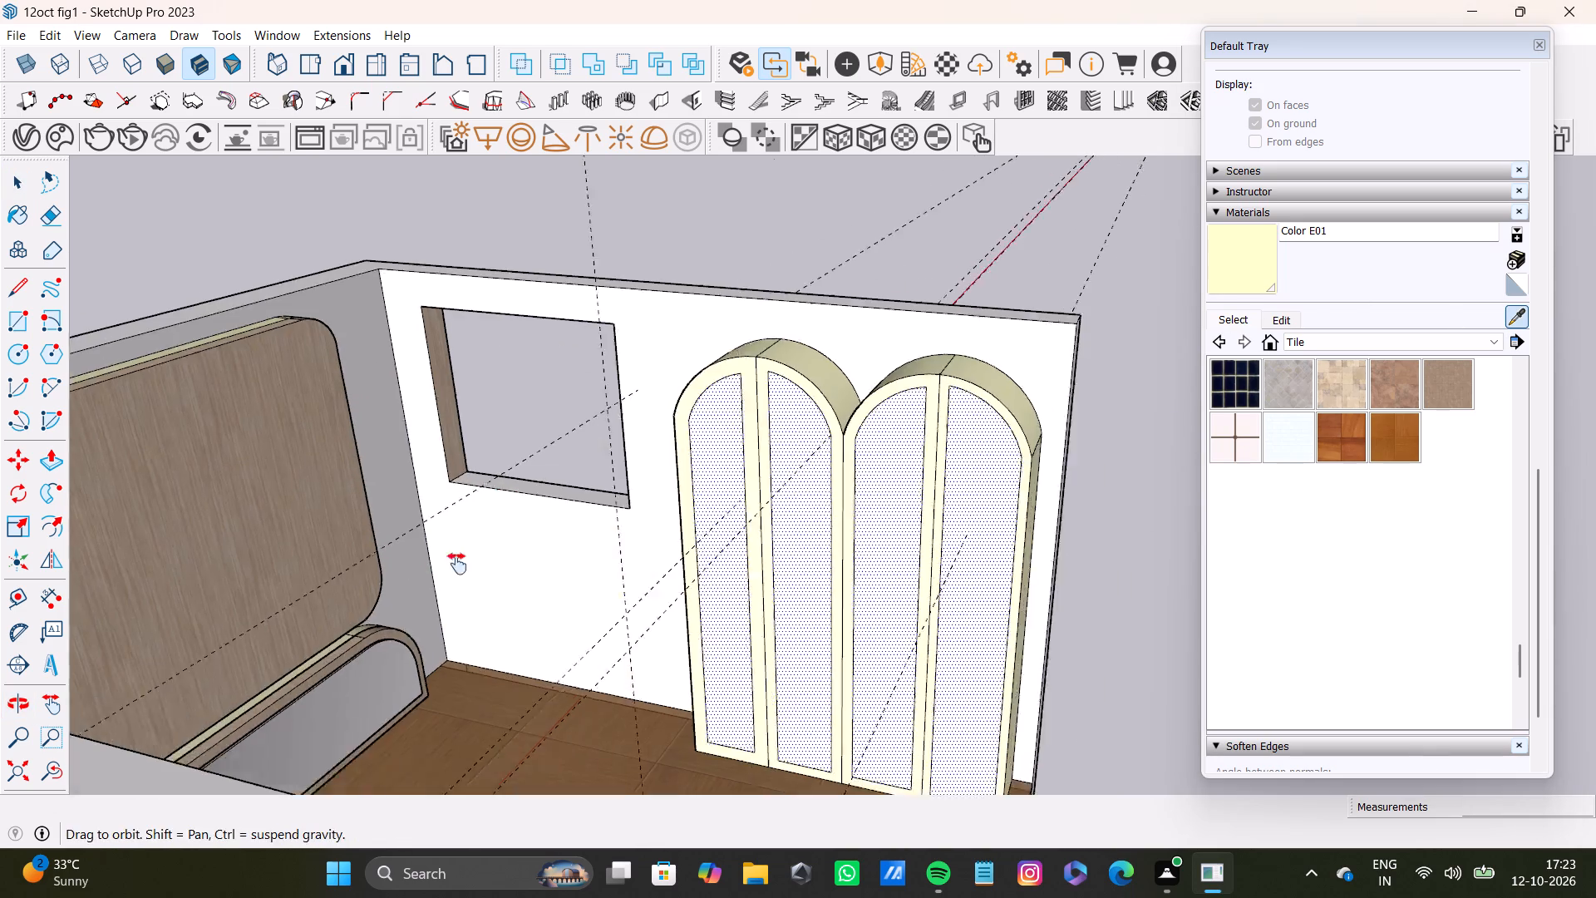
pyautogui.keyDown('shift'); pyautogui.moveTo(457, 564); pyautogui.dragTo(457, 563, button='middle'); pyautogui.keyUp('shift')
pyautogui.keyDown('shift'); pyautogui.scroll(3, 416, 674); pyautogui.keyUp('shift')
pyautogui.keyDown('shift'); pyautogui.click(416, 667); pyautogui.keyUp('shift')
pyautogui.keyDown('shift'); pyautogui.click(988, 487); pyautogui.keyUp('shift')
pyautogui.keyDown('shift'); pyautogui.click(1025, 555); pyautogui.keyUp('shift')
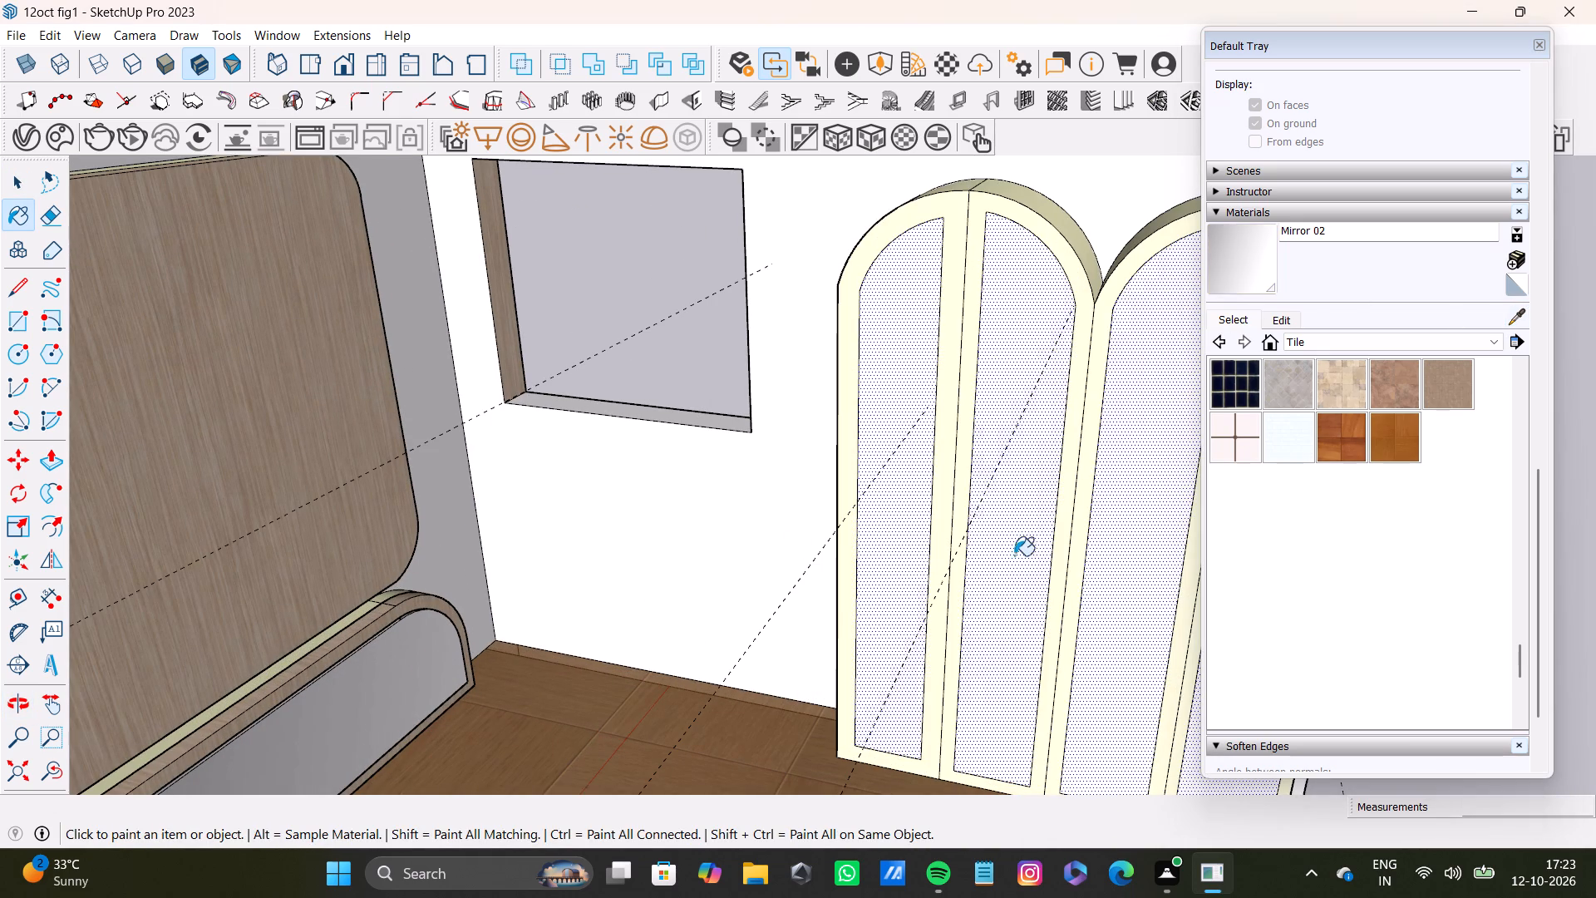
# Examine the whole room from several angles to check the materials on the cabinet, shelves and wall panels.
pyautogui.keyDown('shift'); pyautogui.scroll(-10, 872, 510); pyautogui.keyUp('shift')
pyautogui.moveTo(889, 542); pyautogui.dragTo(726, 689, button='middle')
pyautogui.scroll(-4, 758, 664)
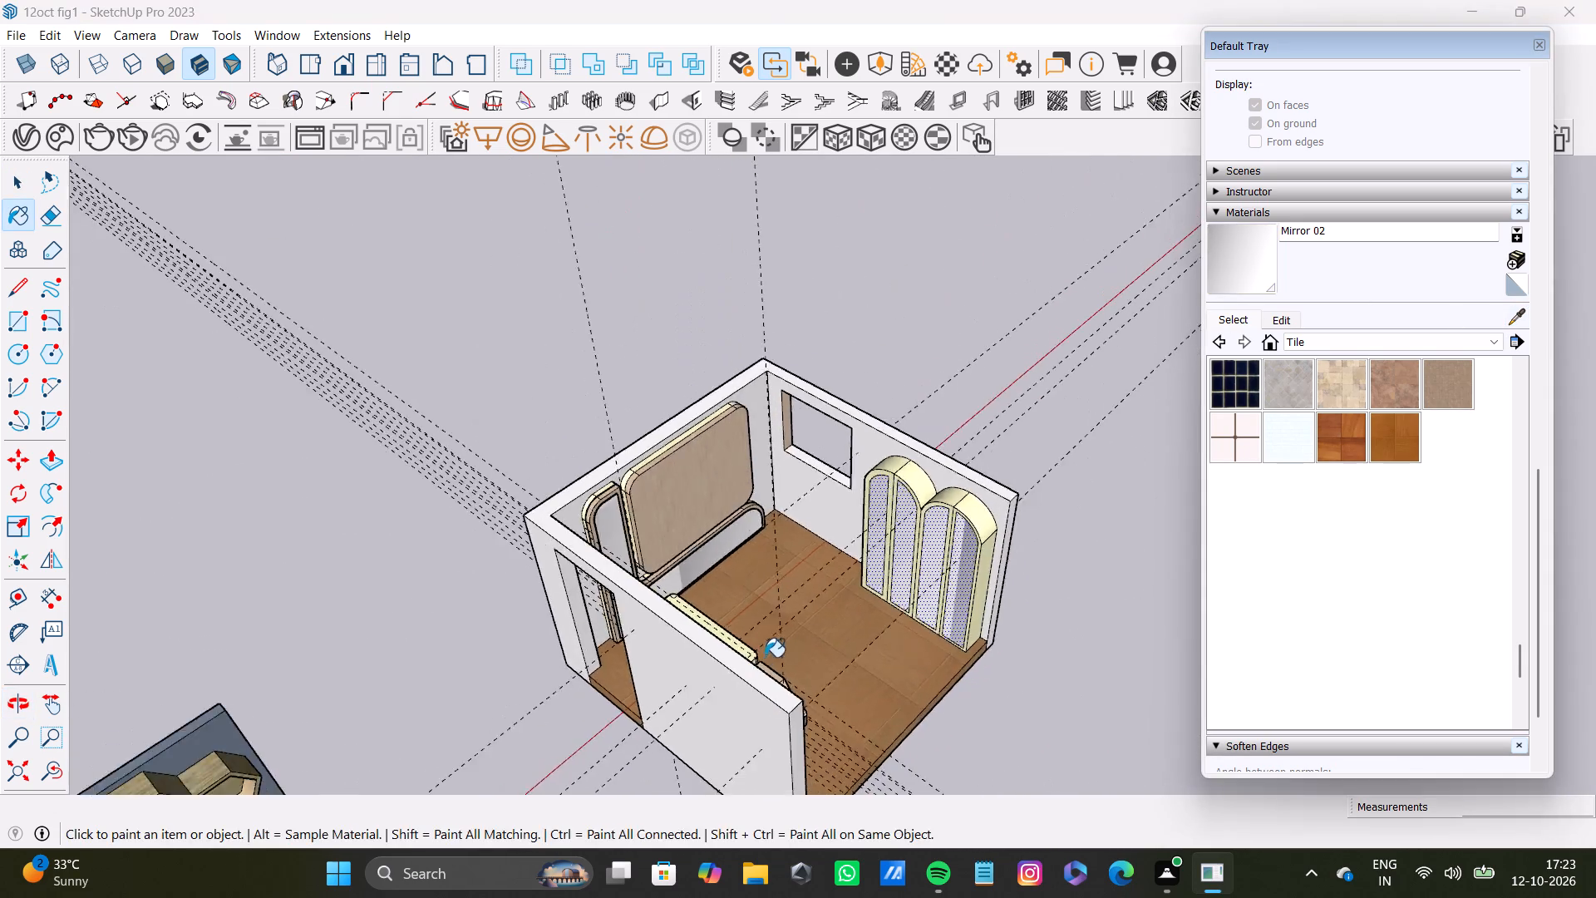
pyautogui.scroll(-4, 765, 657)
pyautogui.moveTo(822, 660); pyautogui.dragTo(365, 593, button='middle')
pyautogui.scroll(17, 538, 525)
pyautogui.scroll(-5, 525, 595)
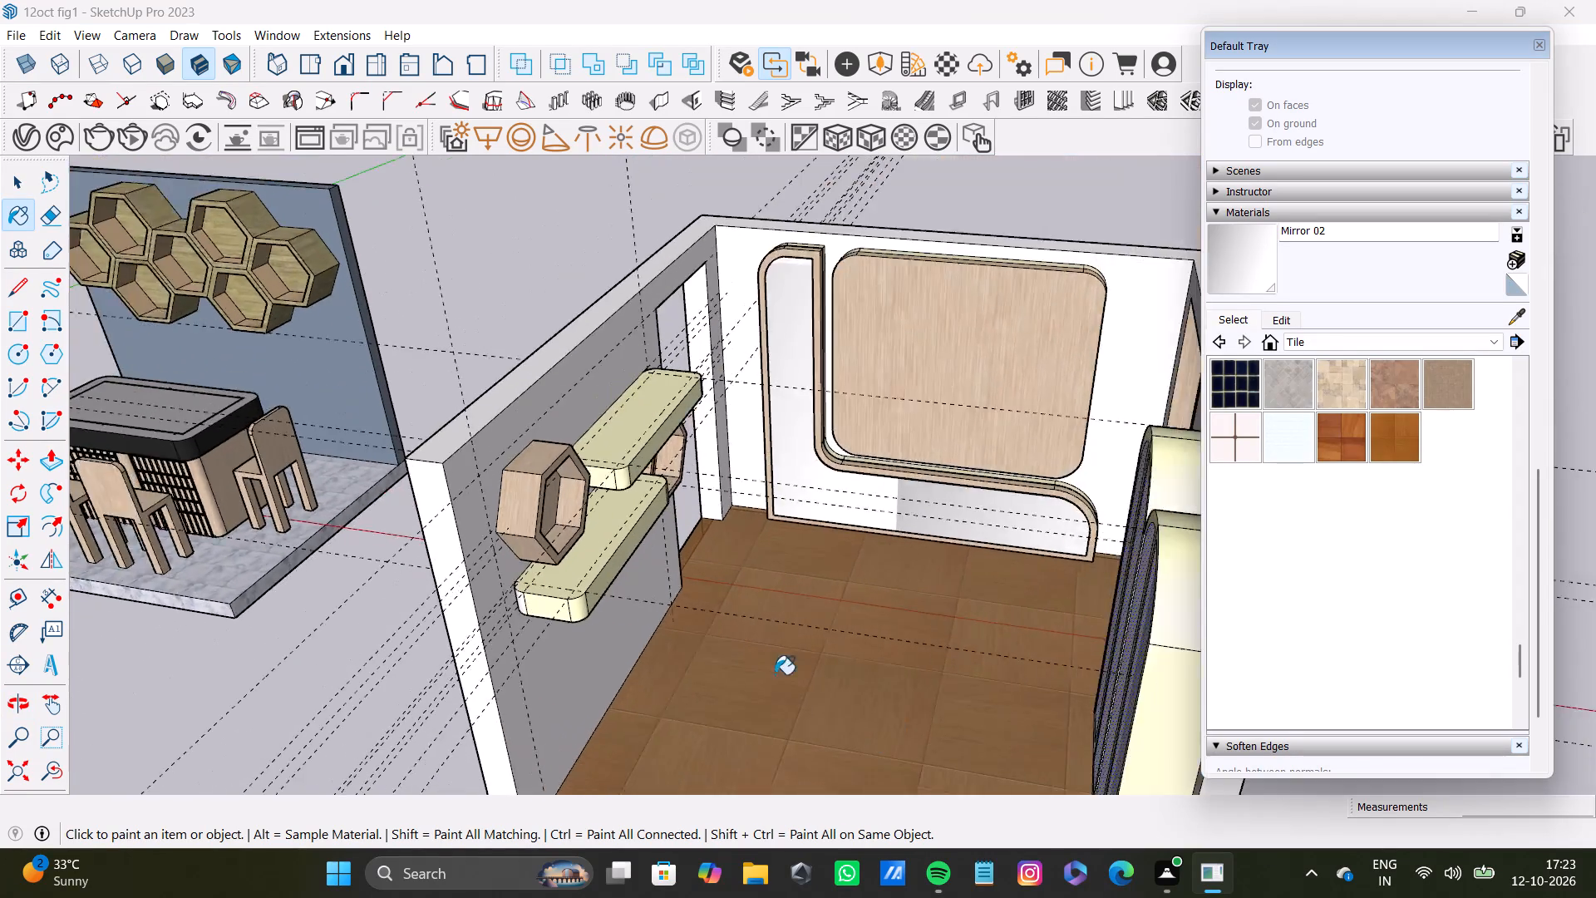
pyautogui.scroll(-4, 775, 674)
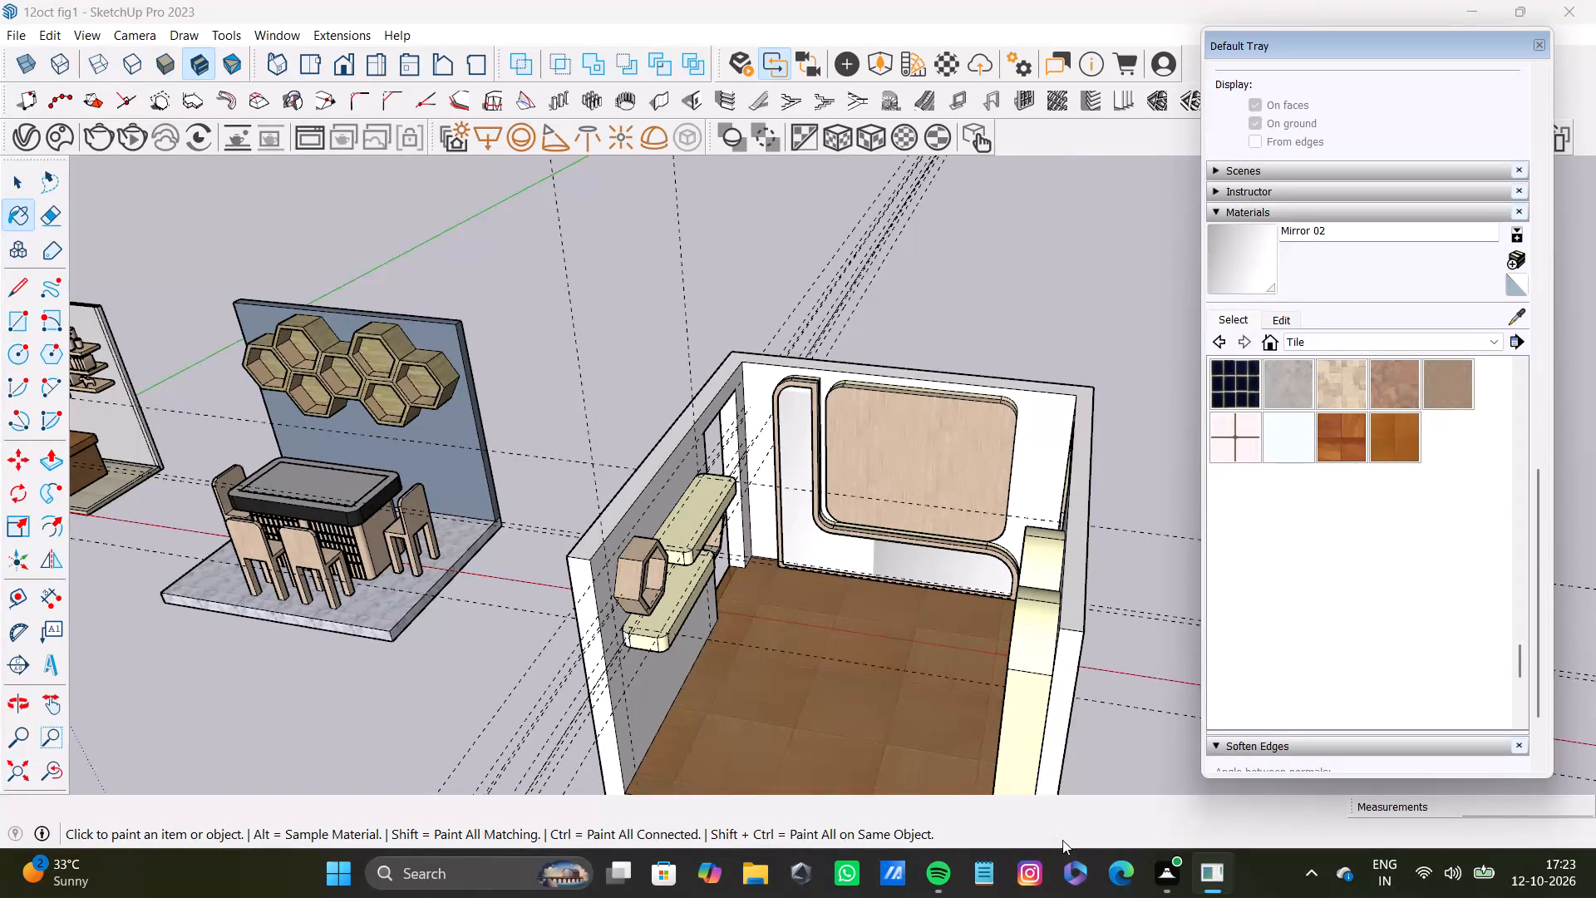
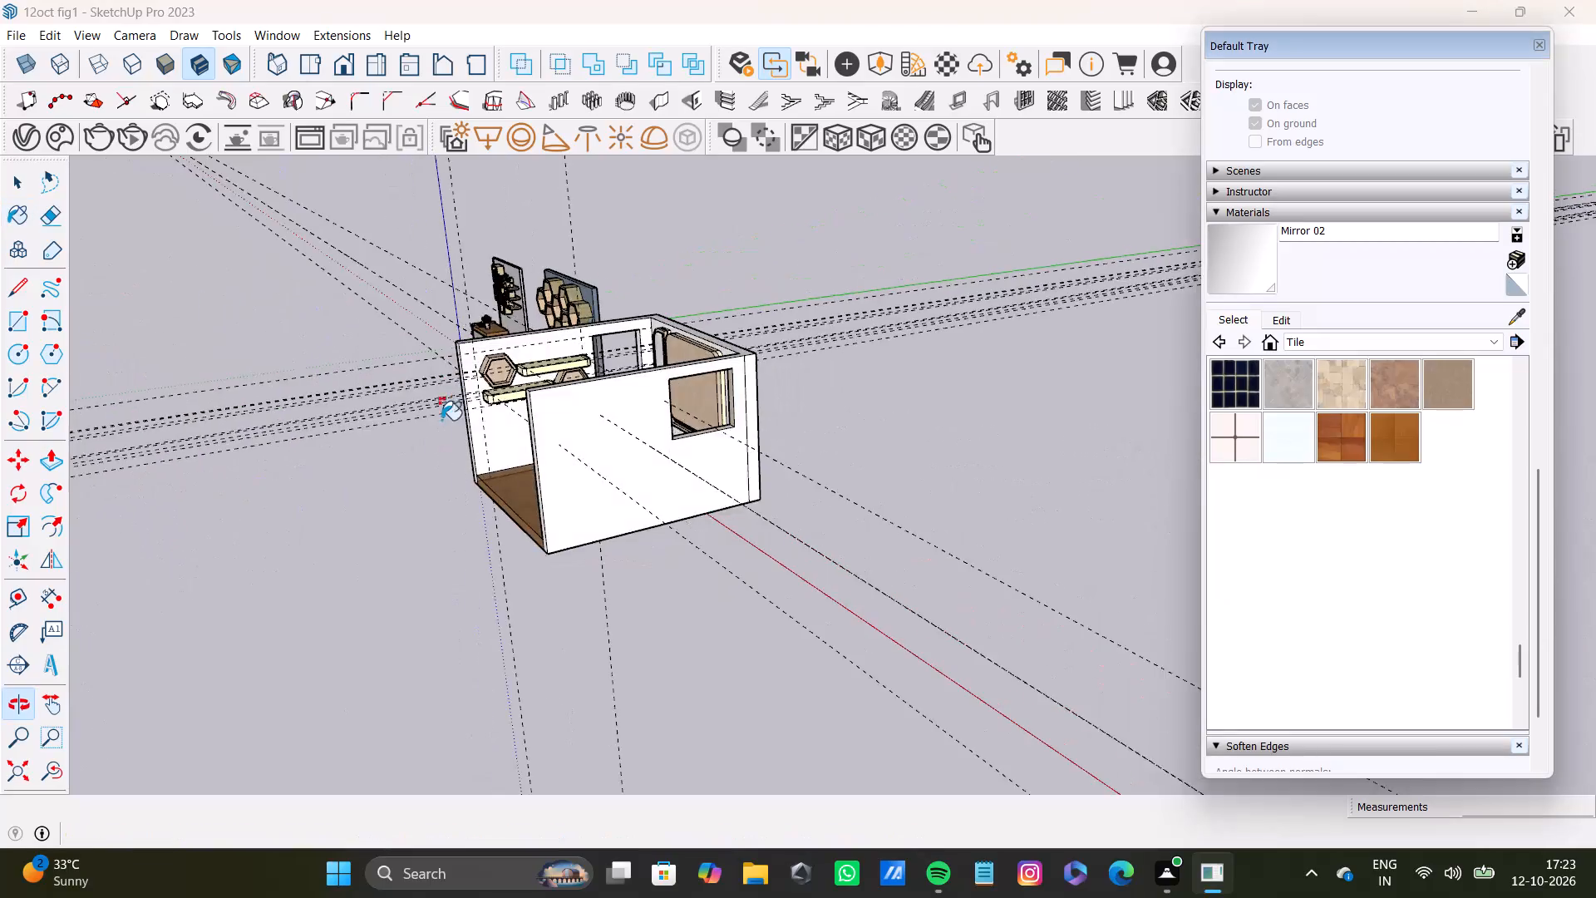
# Select the inner face of the wall holding the shelves, together with the wall's top and end faces.
pyautogui.scroll(9, 446, 402)
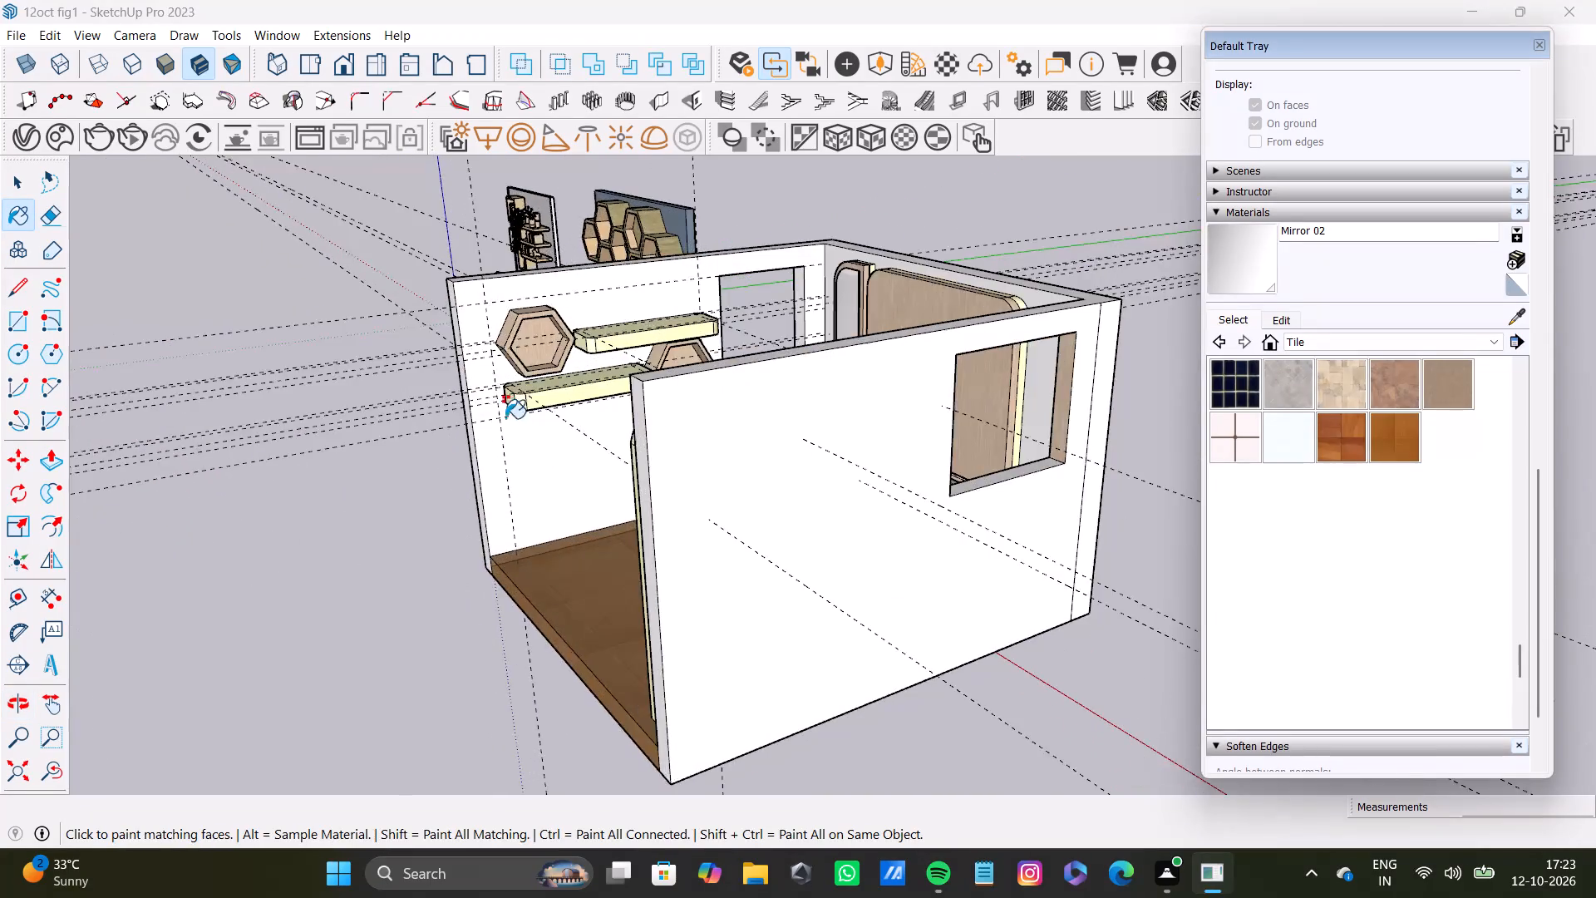
pyautogui.keyDown('shift'); pyautogui.moveTo(509, 418); pyautogui.dragTo(781, 713, button='middle'); pyautogui.keyUp('shift')
pyautogui.scroll(12, 793, 597)
pyautogui.press('space')
pyautogui.click(867, 556)
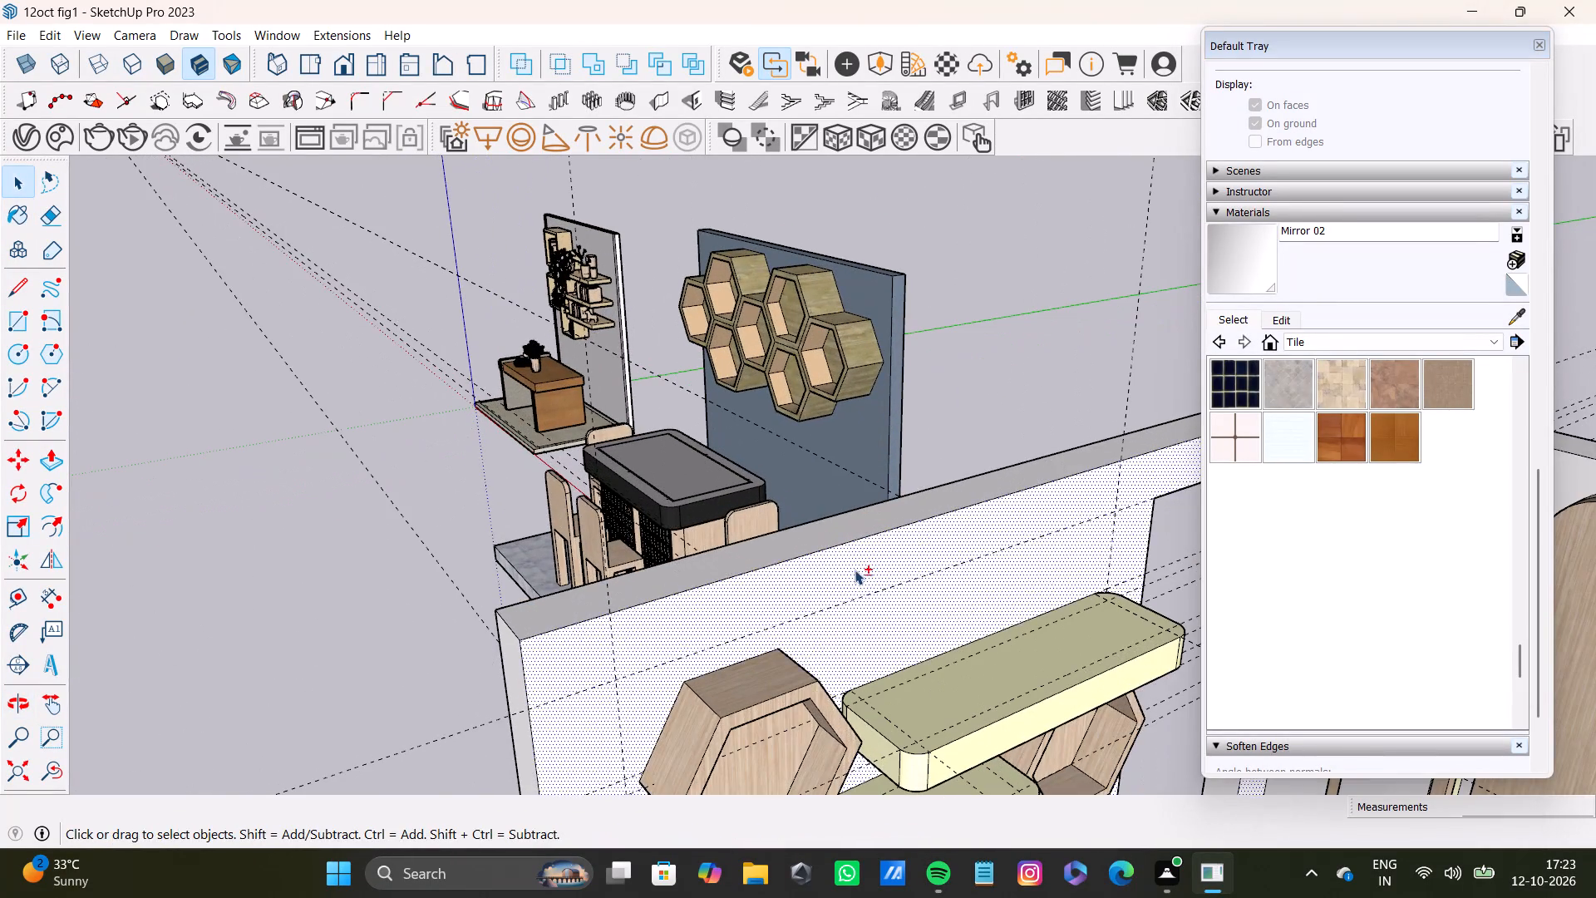
pyautogui.keyDown('shift'); pyautogui.scroll(-9, 855, 570); pyautogui.keyUp('shift')
pyautogui.keyDown('shift'); pyautogui.scroll(7, 632, 582); pyautogui.keyUp('shift')
pyautogui.keyDown('shift'); pyautogui.scroll(-12, 828, 679); pyautogui.keyUp('shift')
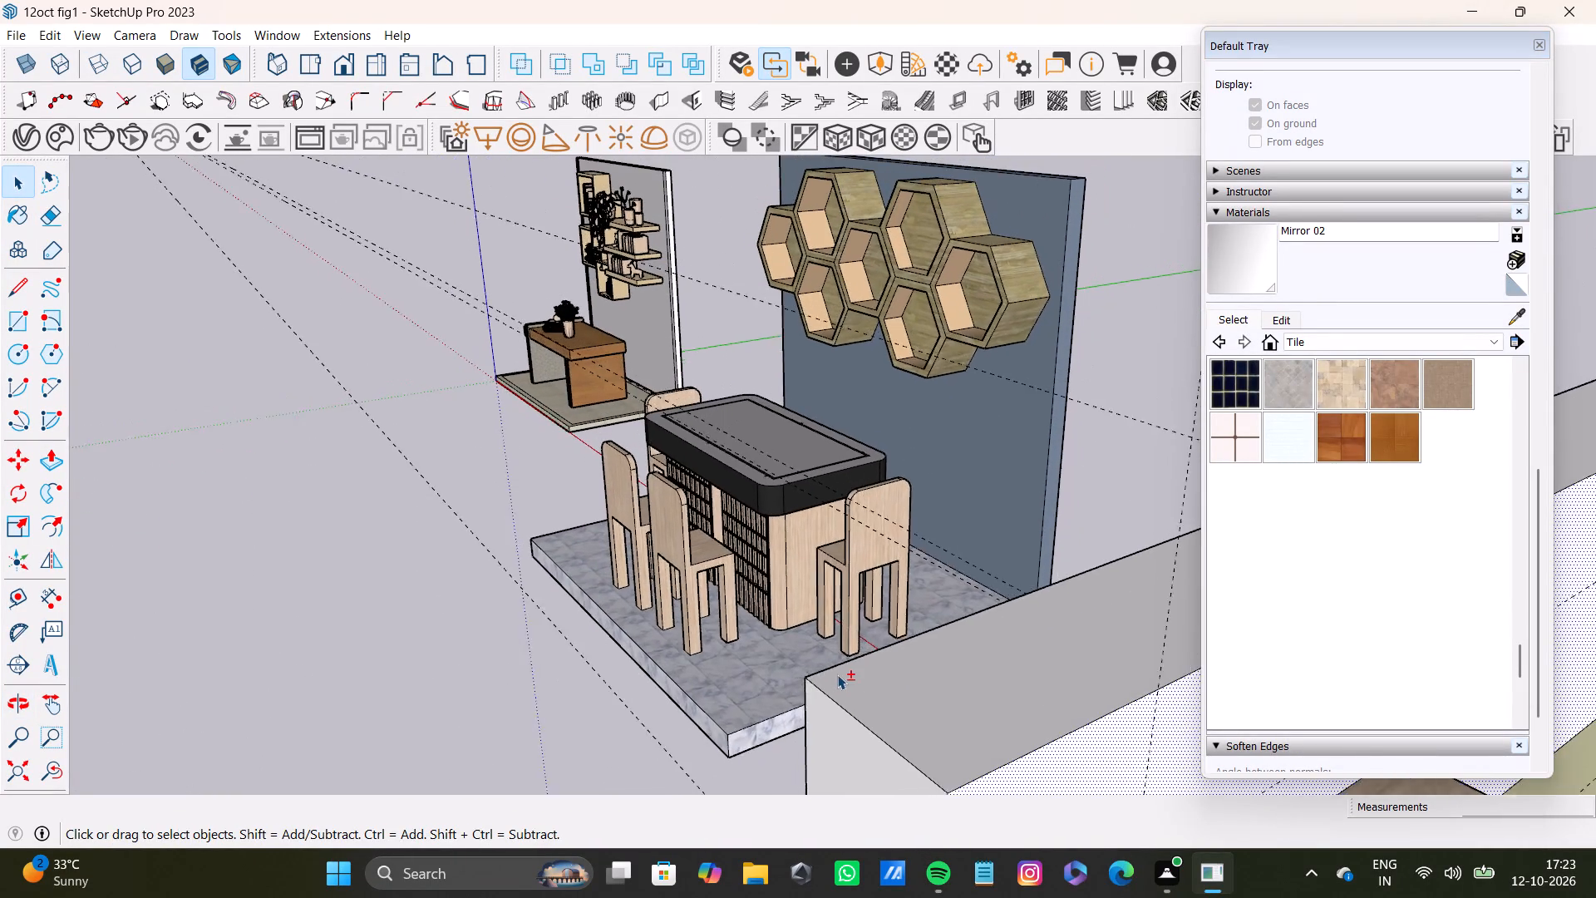
pyautogui.keyDown('shift'); pyautogui.scroll(-17, 837, 674); pyautogui.keyUp('shift')
pyautogui.keyDown('shift'); pyautogui.moveTo(928, 709); pyautogui.dragTo(819, 555, button='middle'); pyautogui.keyUp('shift')
pyautogui.keyDown('shift'); pyautogui.scroll(7, 820, 559); pyautogui.keyUp('shift')
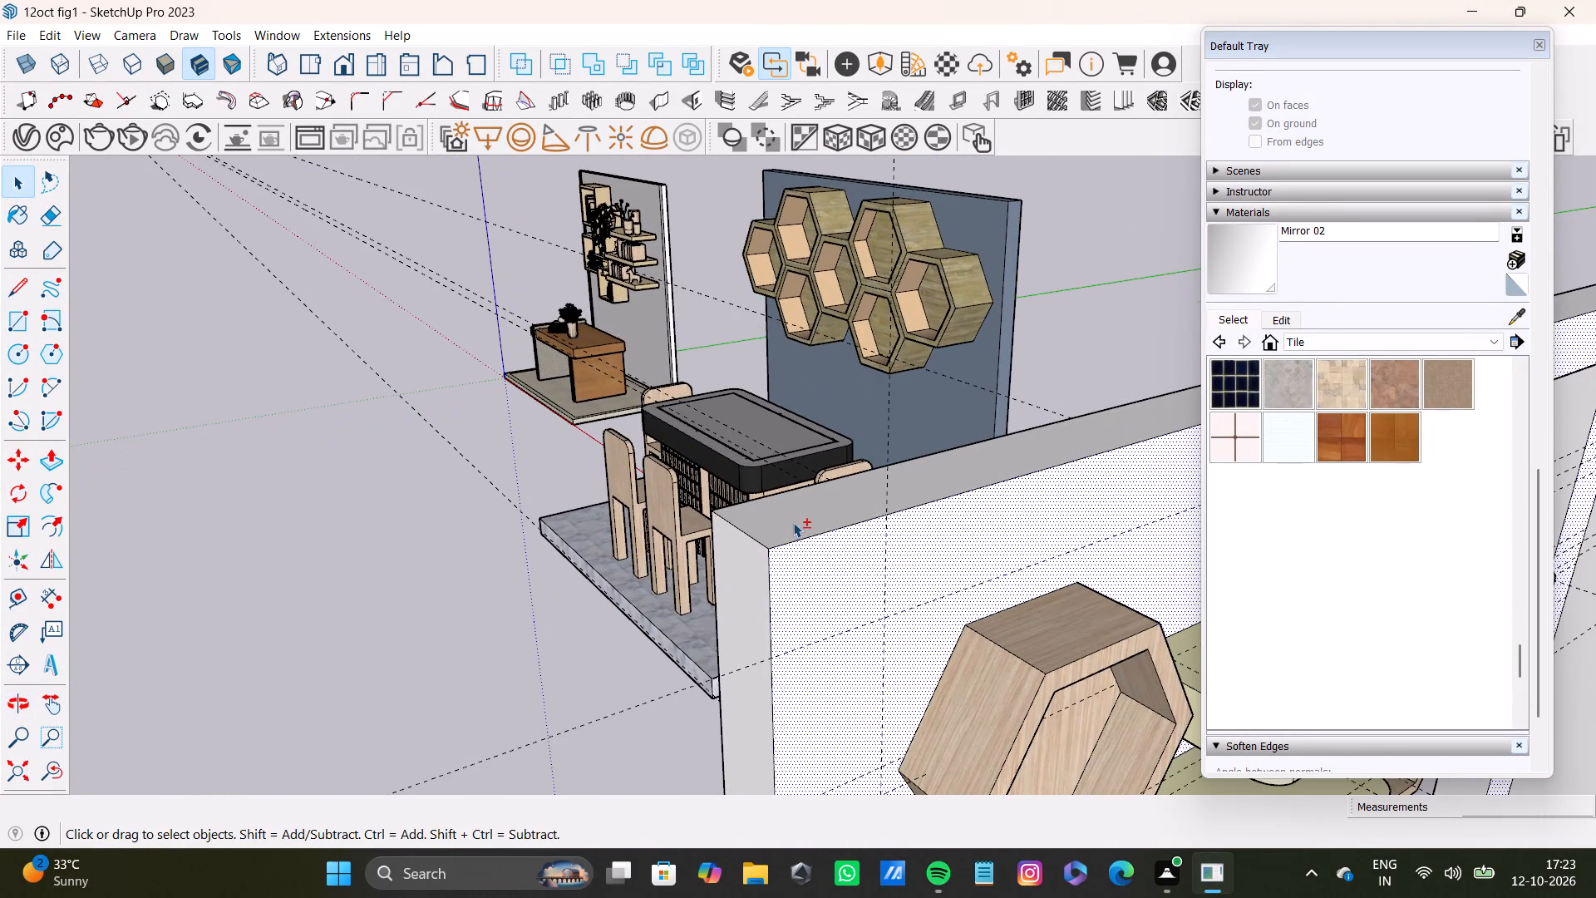
pyautogui.keyDown('shift'); pyautogui.click(793, 522); pyautogui.keyUp('shift')
pyautogui.keyDown('shift'); pyautogui.click(738, 585); pyautogui.keyUp('shift')
# Add the inner face of the L-shaped panel wall and the doorway's side face to the selection.
pyautogui.keyDown('shift'); pyautogui.scroll(-20, 736, 593); pyautogui.keyUp('shift')
pyautogui.keyDown('shift'); pyautogui.moveTo(1193, 616); pyautogui.dragTo(1013, 654, button='middle'); pyautogui.keyUp('shift')
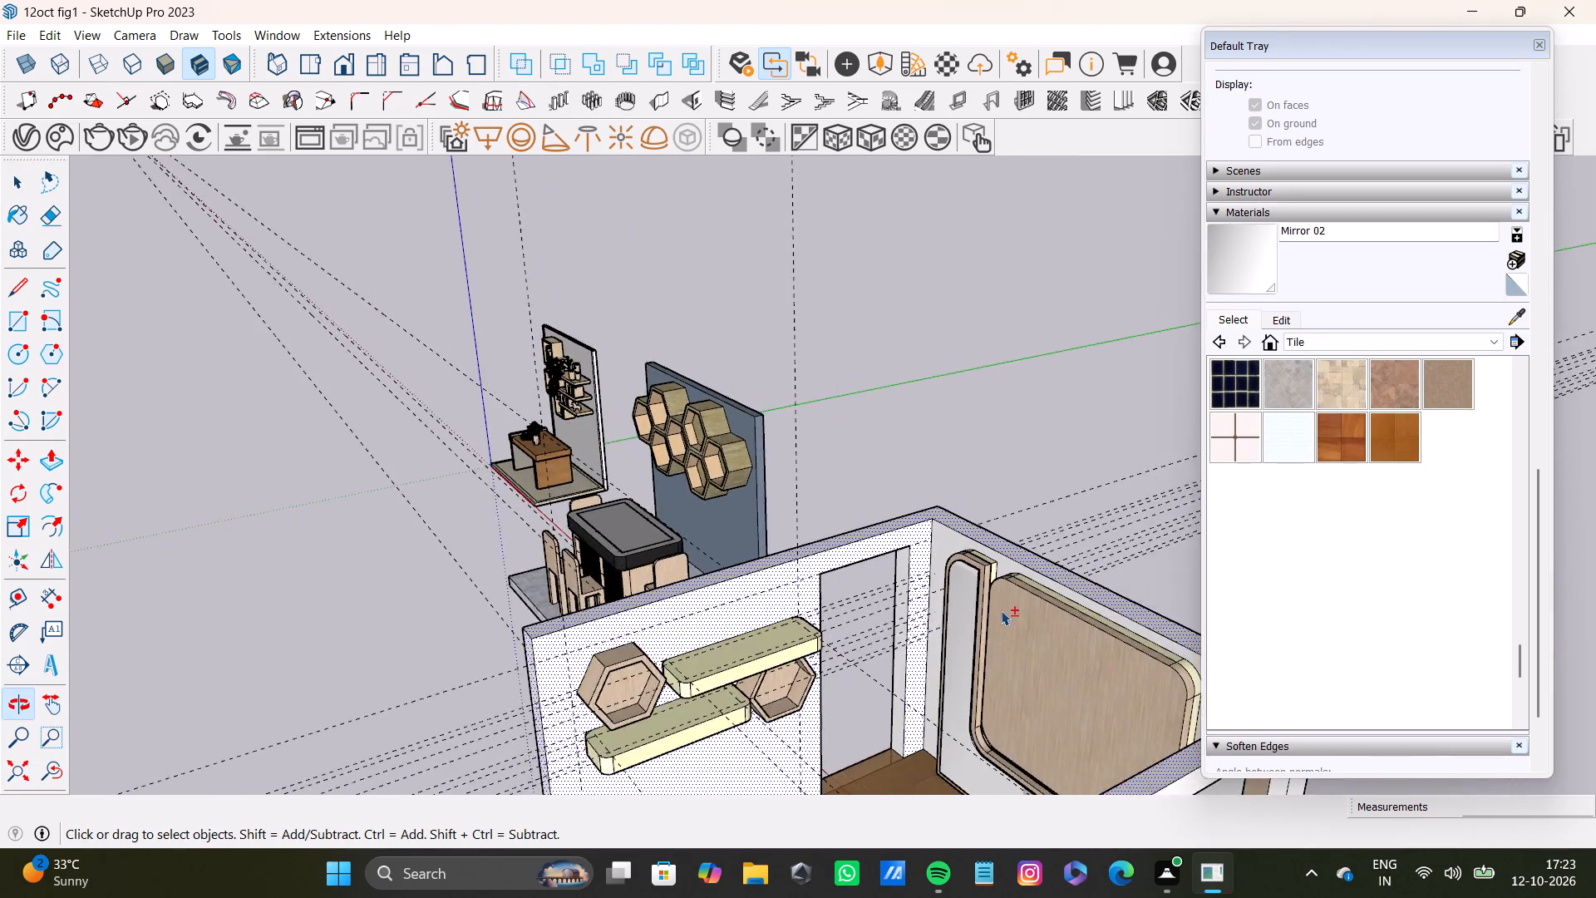
pyautogui.keyDown('shift'); pyautogui.scroll(11, 1001, 607); pyautogui.keyUp('shift')
pyautogui.keyDown('shift'); pyautogui.click(945, 501); pyautogui.keyUp('shift')
pyautogui.keyDown('shift'); pyautogui.click(839, 561); pyautogui.keyUp('shift')
pyautogui.keyDown('shift'); pyautogui.scroll(-7, 839, 570); pyautogui.keyUp('shift')
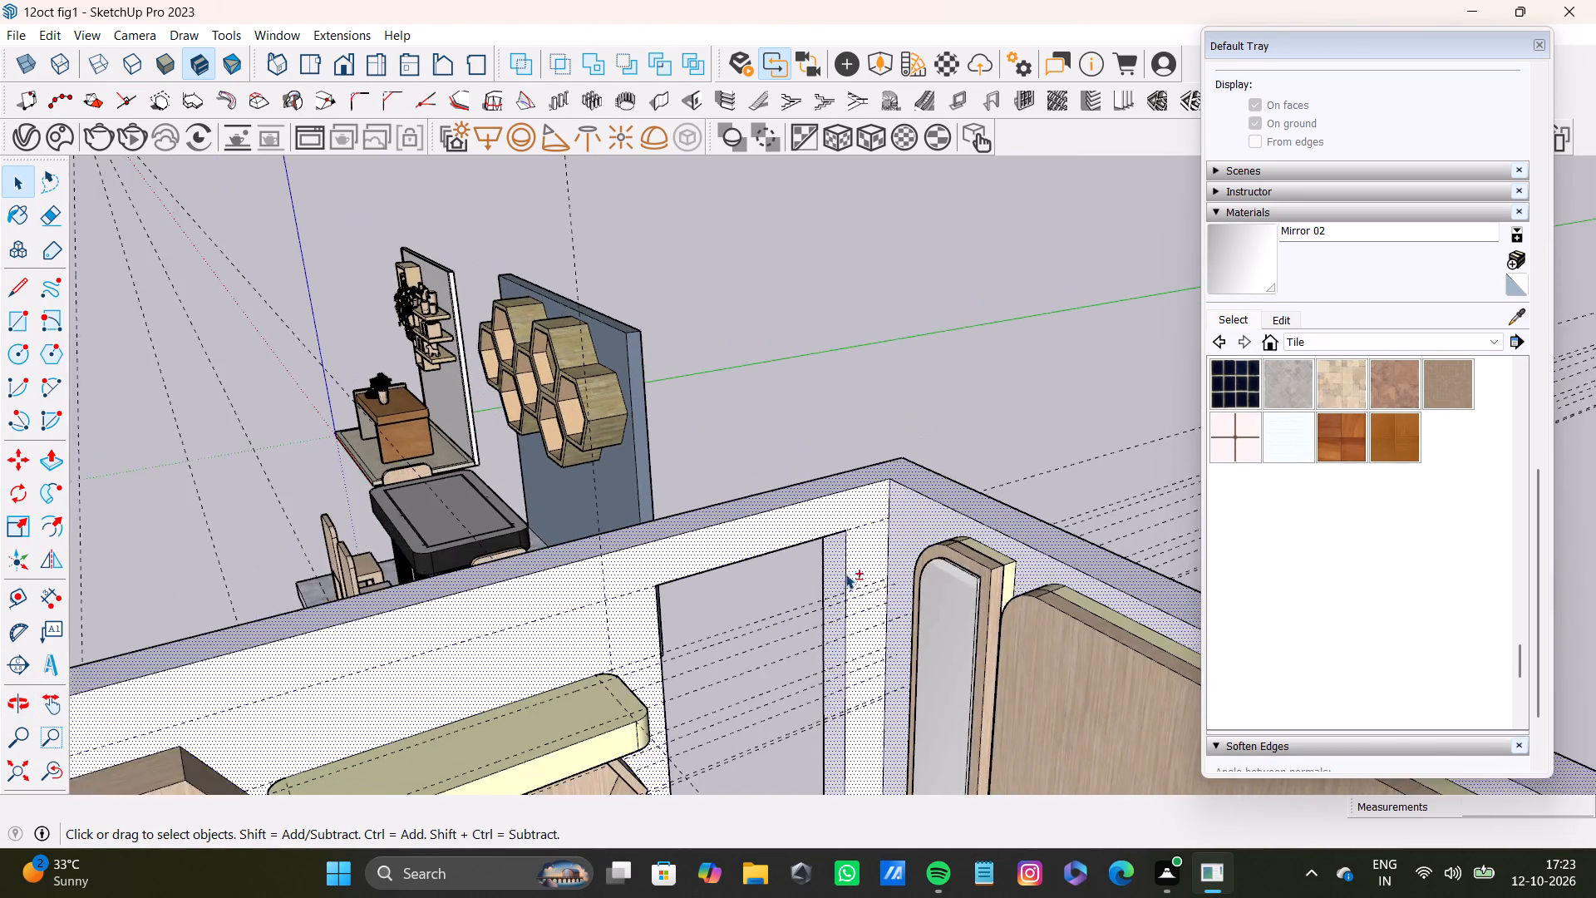
# Add the window opening's side face and the outer face of the window wall to the selection.
pyautogui.keyDown('shift'); pyautogui.scroll(-2, 845, 574); pyautogui.keyUp('shift')
pyautogui.keyDown('shift'); pyautogui.moveTo(981, 630); pyautogui.dragTo(587, 317, button='middle'); pyautogui.keyUp('shift')
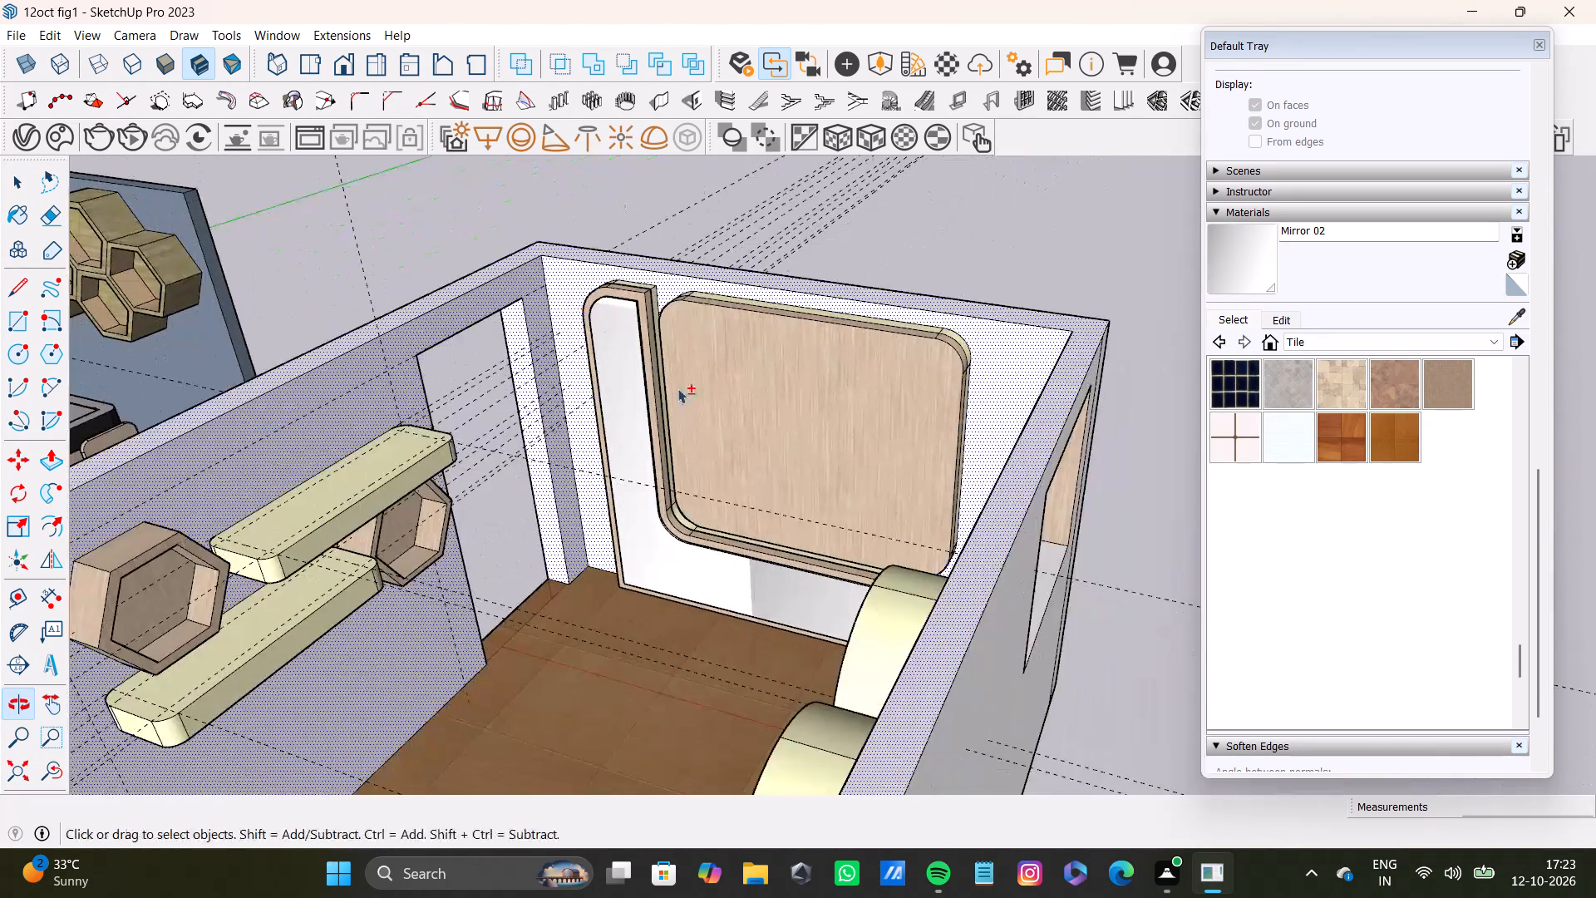
pyautogui.moveTo(939, 529); pyautogui.dragTo(707, 468, button='middle')
pyautogui.keyDown('shift'); pyautogui.scroll(6, 893, 482); pyautogui.keyUp('shift')
pyautogui.keyDown('shift'); pyautogui.click(901, 492); pyautogui.keyUp('shift')
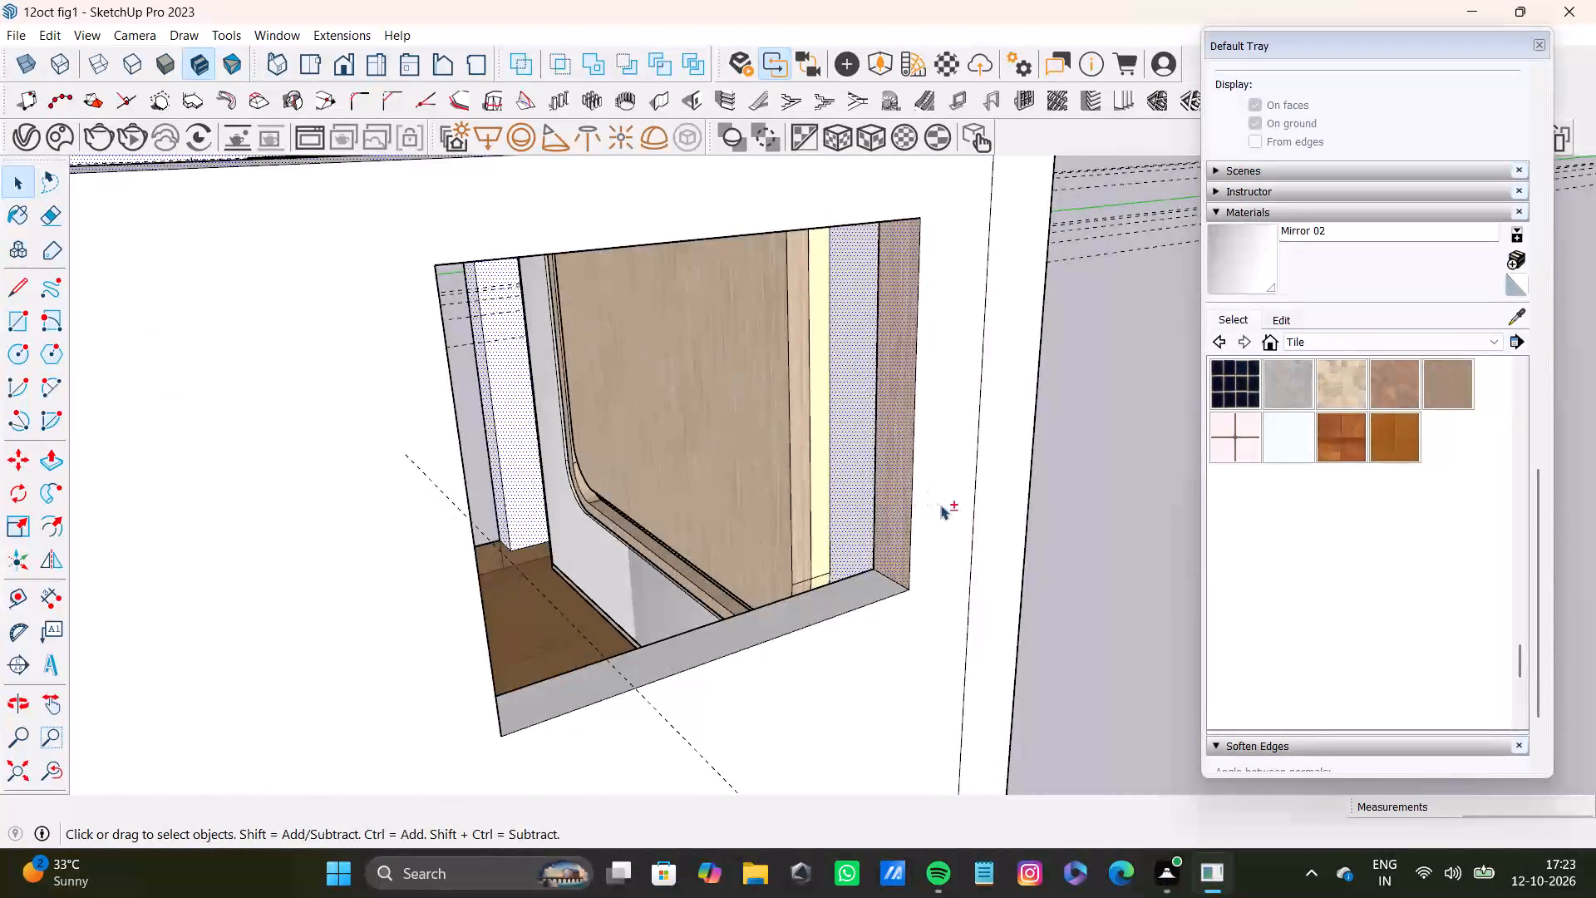
pyautogui.keyDown('shift'); pyautogui.click(940, 505); pyautogui.keyUp('shift')
pyautogui.keyDown('shift'); pyautogui.scroll(-12, 833, 590); pyautogui.keyUp('shift')
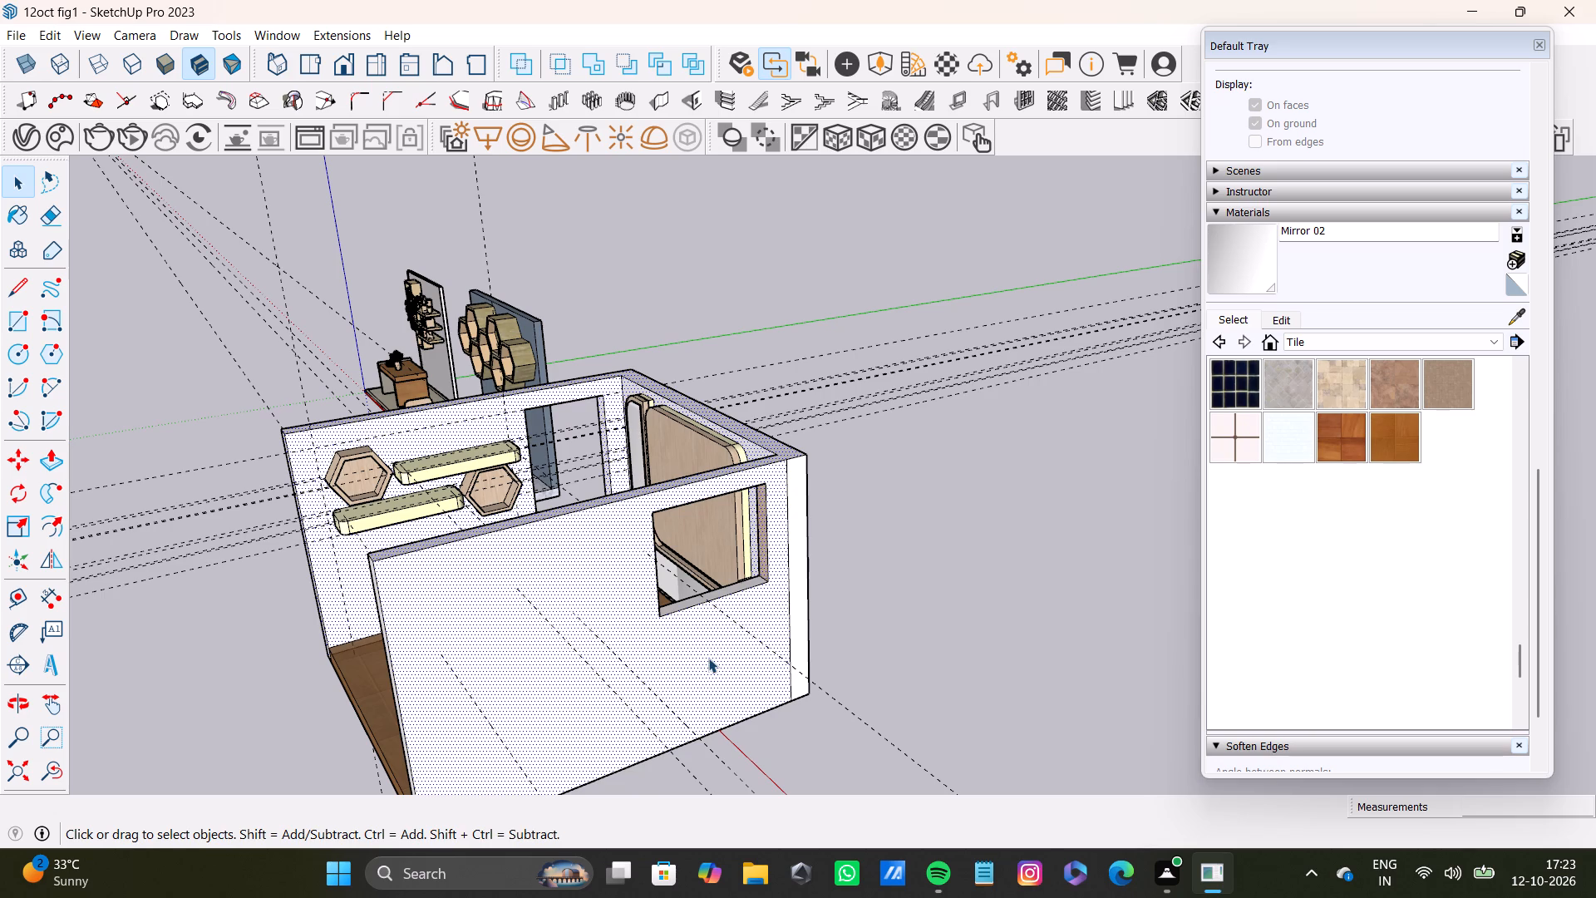
# Add the inner face of the window wall behind the double-arched cabinet, with its bounding edges, to the selection.
pyautogui.scroll(-9, 591, 539)
pyautogui.keyDown('shift'); pyautogui.moveTo(603, 529); pyautogui.dragTo(914, 508, button='middle'); pyautogui.keyUp('shift')
pyautogui.scroll(9, 830, 543)
pyautogui.moveTo(812, 558); pyautogui.dragTo(1097, 583, button='middle')
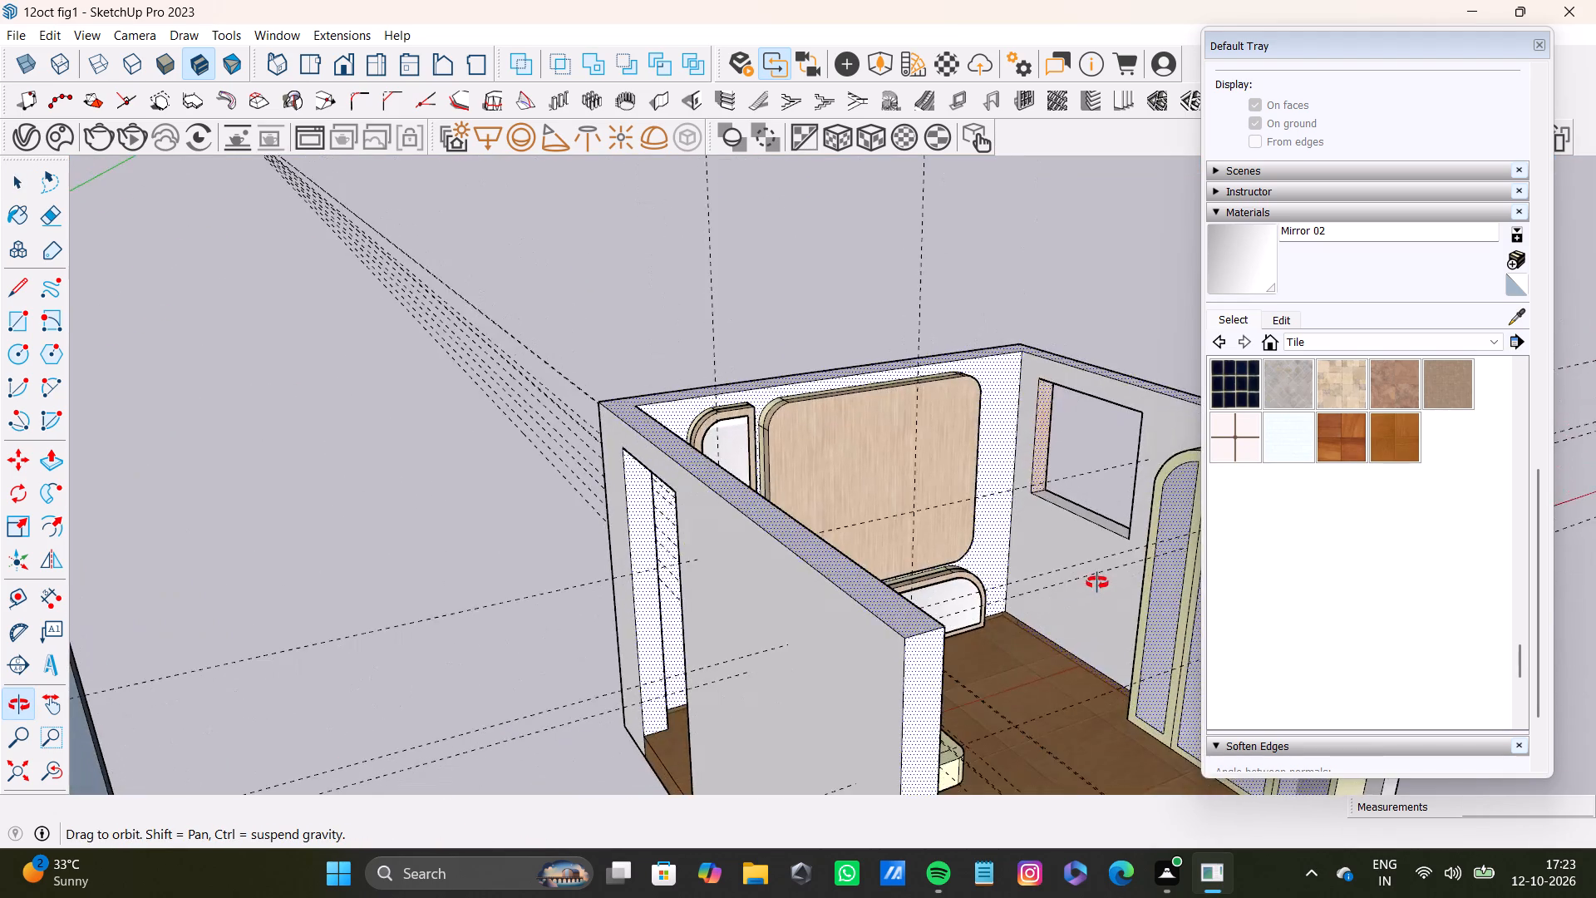
pyautogui.moveTo(1097, 583); pyautogui.dragTo(1148, 619, button='middle')
pyautogui.scroll(7, 951, 477)
pyautogui.keyDown('shift'); pyautogui.doubleClick(879, 317); pyautogui.keyUp('shift')
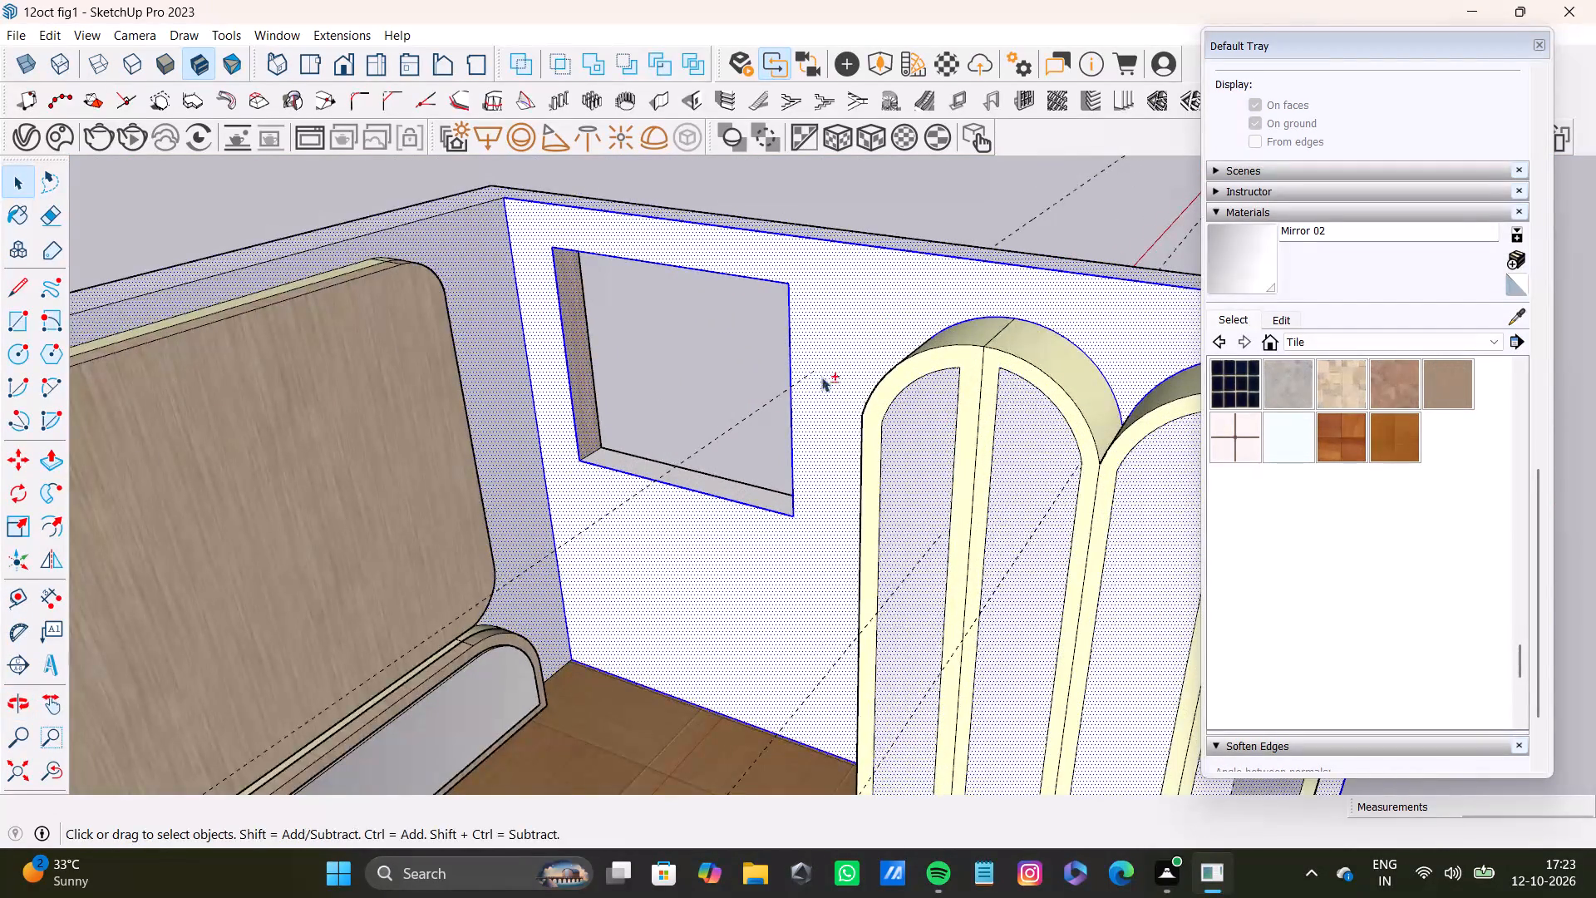
# Add the outer face of the wall with the doorway to the selection.
pyautogui.keyDown('shift'); pyautogui.scroll(-8, 821, 373); pyautogui.keyUp('shift')
pyautogui.moveTo(804, 435); pyautogui.dragTo(631, 537, button='middle')
pyautogui.scroll(-7, 669, 515)
pyautogui.moveTo(756, 545); pyautogui.dragTo(530, 562, button='middle')
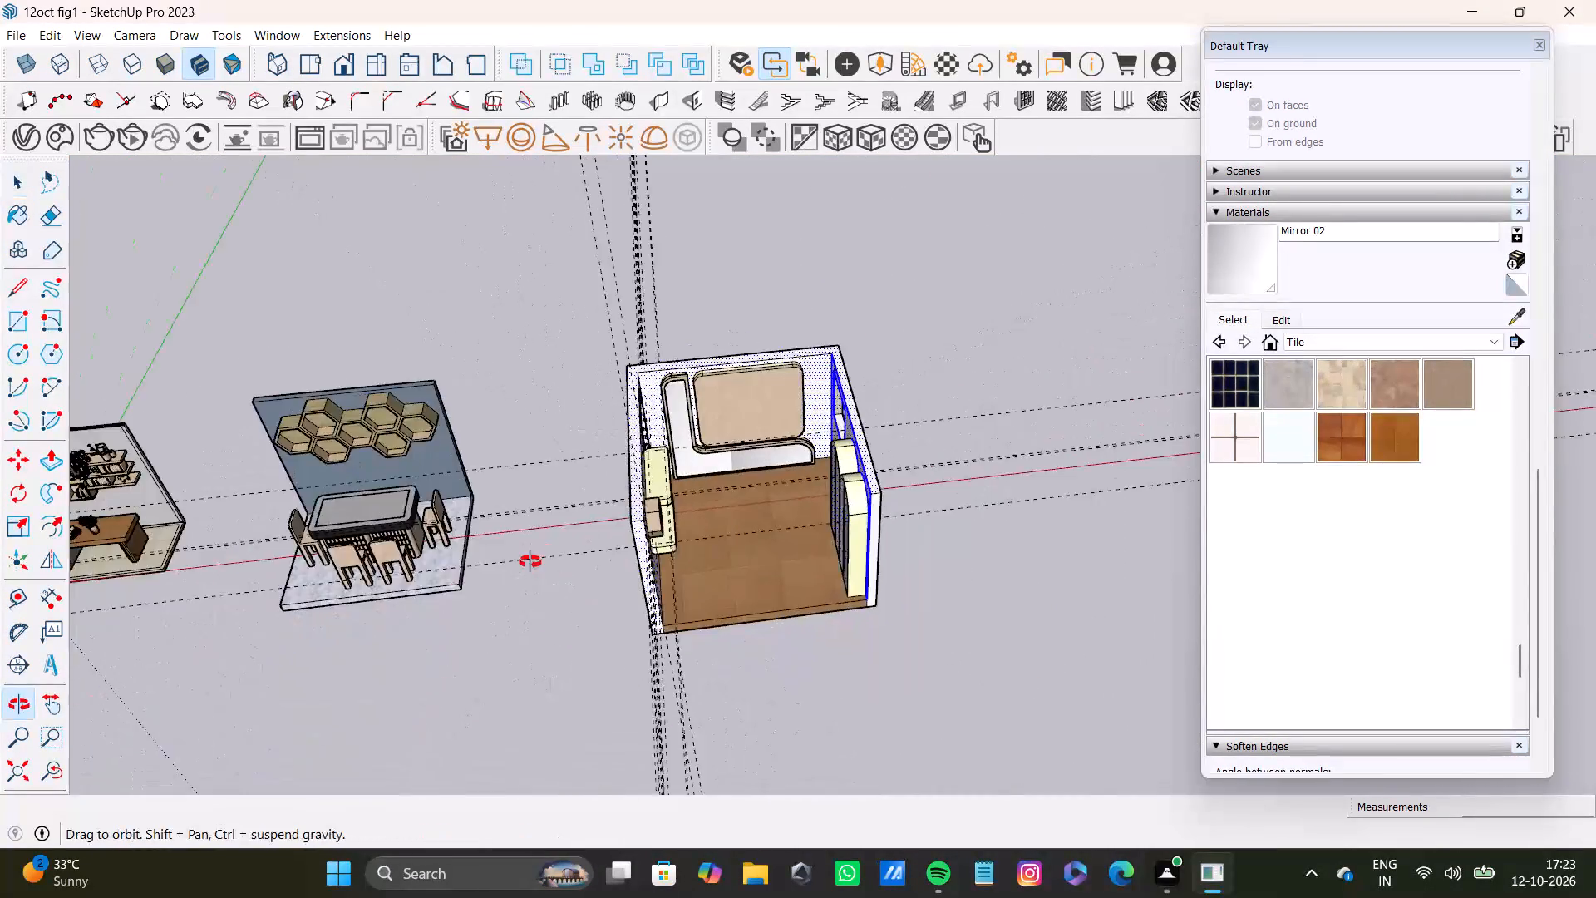
pyautogui.moveTo(530, 562); pyautogui.dragTo(530, 561, button='middle')
pyautogui.scroll(7, 667, 529)
pyautogui.moveTo(669, 521); pyautogui.dragTo(1119, 499, button='middle')
pyautogui.keyDown('shift'); pyautogui.scroll(4, 993, 532); pyautogui.keyUp('shift')
pyautogui.keyDown('shift'); pyautogui.click(928, 500); pyautogui.keyUp('shift')
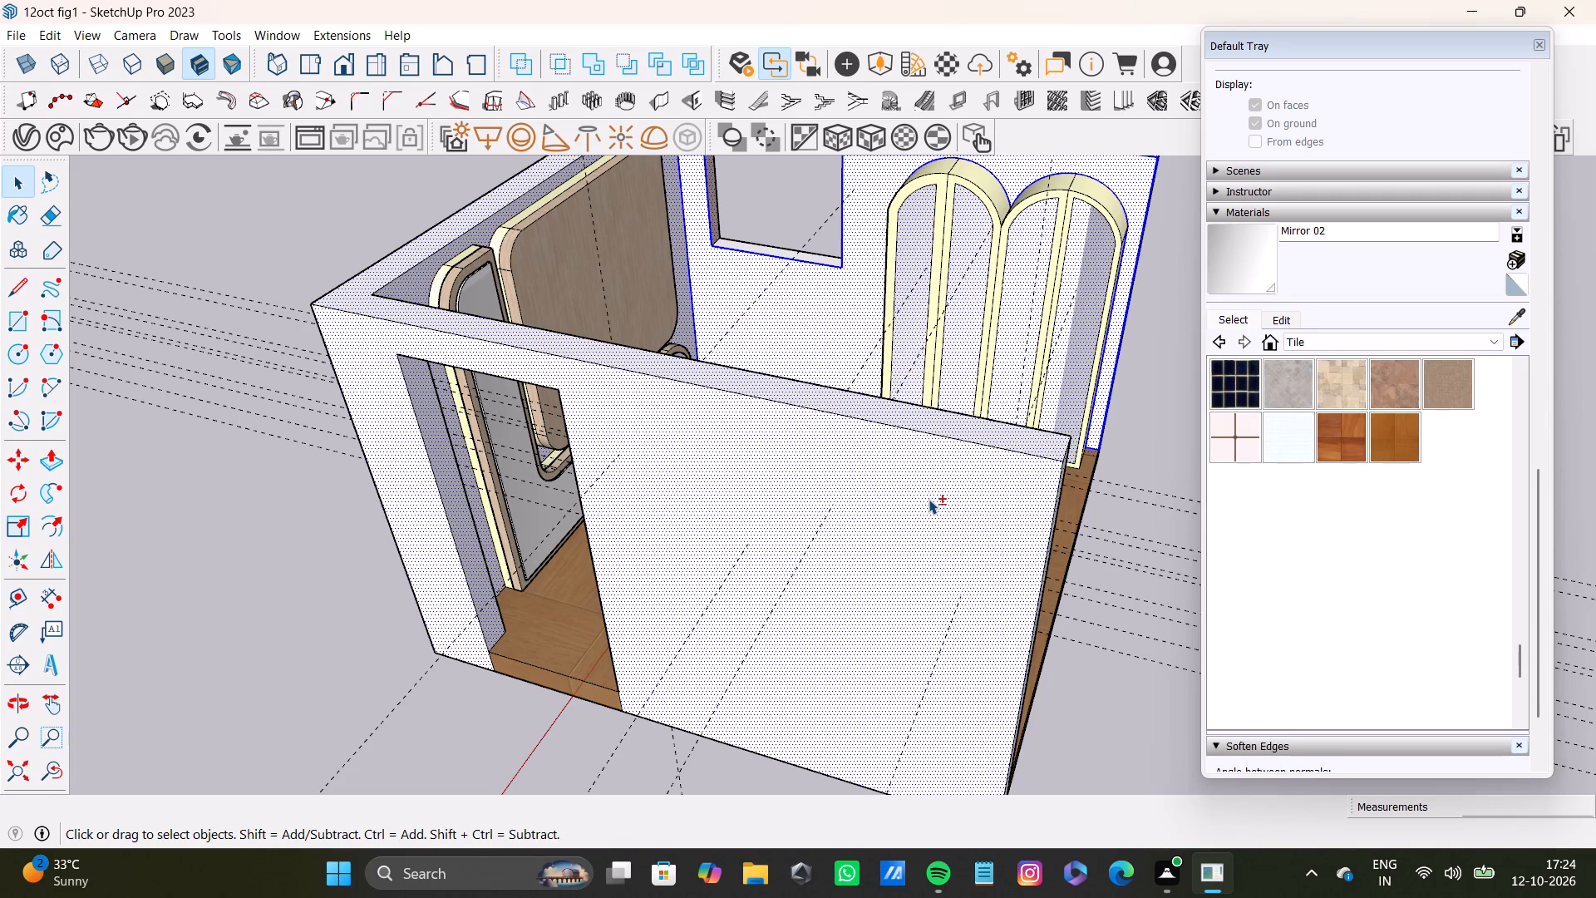
# Paint the selected wall faces with 0009_Linen from the Colors-Named collection.
pyautogui.keyDown('shift'); pyautogui.scroll(-8, 976, 462); pyautogui.keyUp('shift')
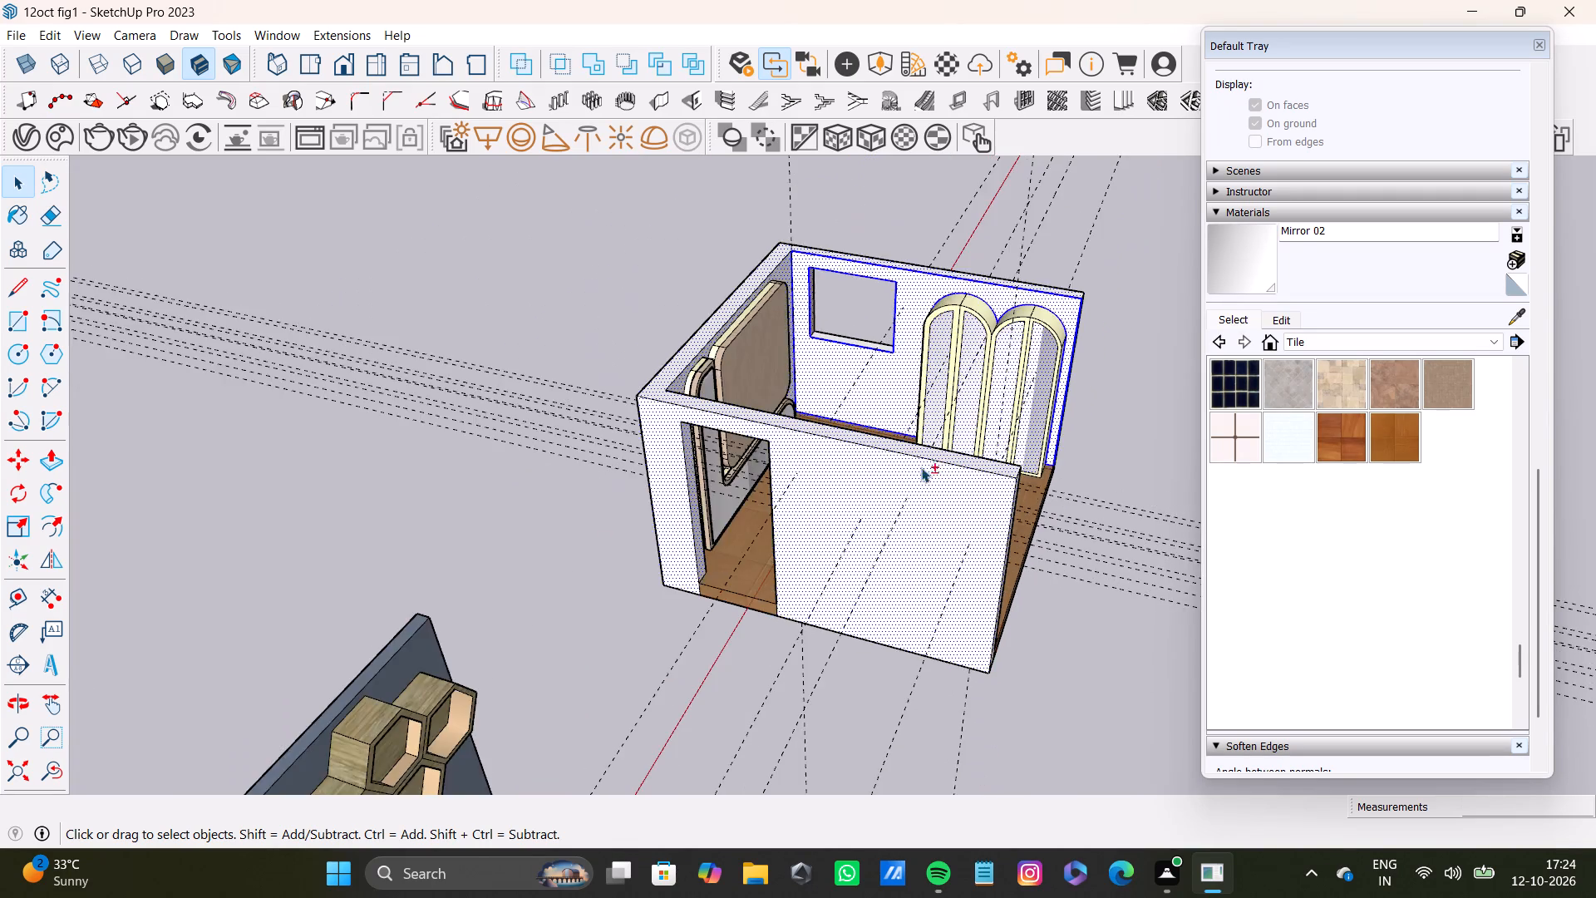
pyautogui.keyDown('shift'); pyautogui.scroll(-4, 921, 467); pyautogui.keyUp('shift')
pyautogui.keyDown('shift'); pyautogui.moveTo(1007, 538); pyautogui.dragTo(548, 516, button='middle'); pyautogui.keyUp('shift')
pyautogui.scroll(3, 664, 476)
pyautogui.scroll(-4, 771, 492)
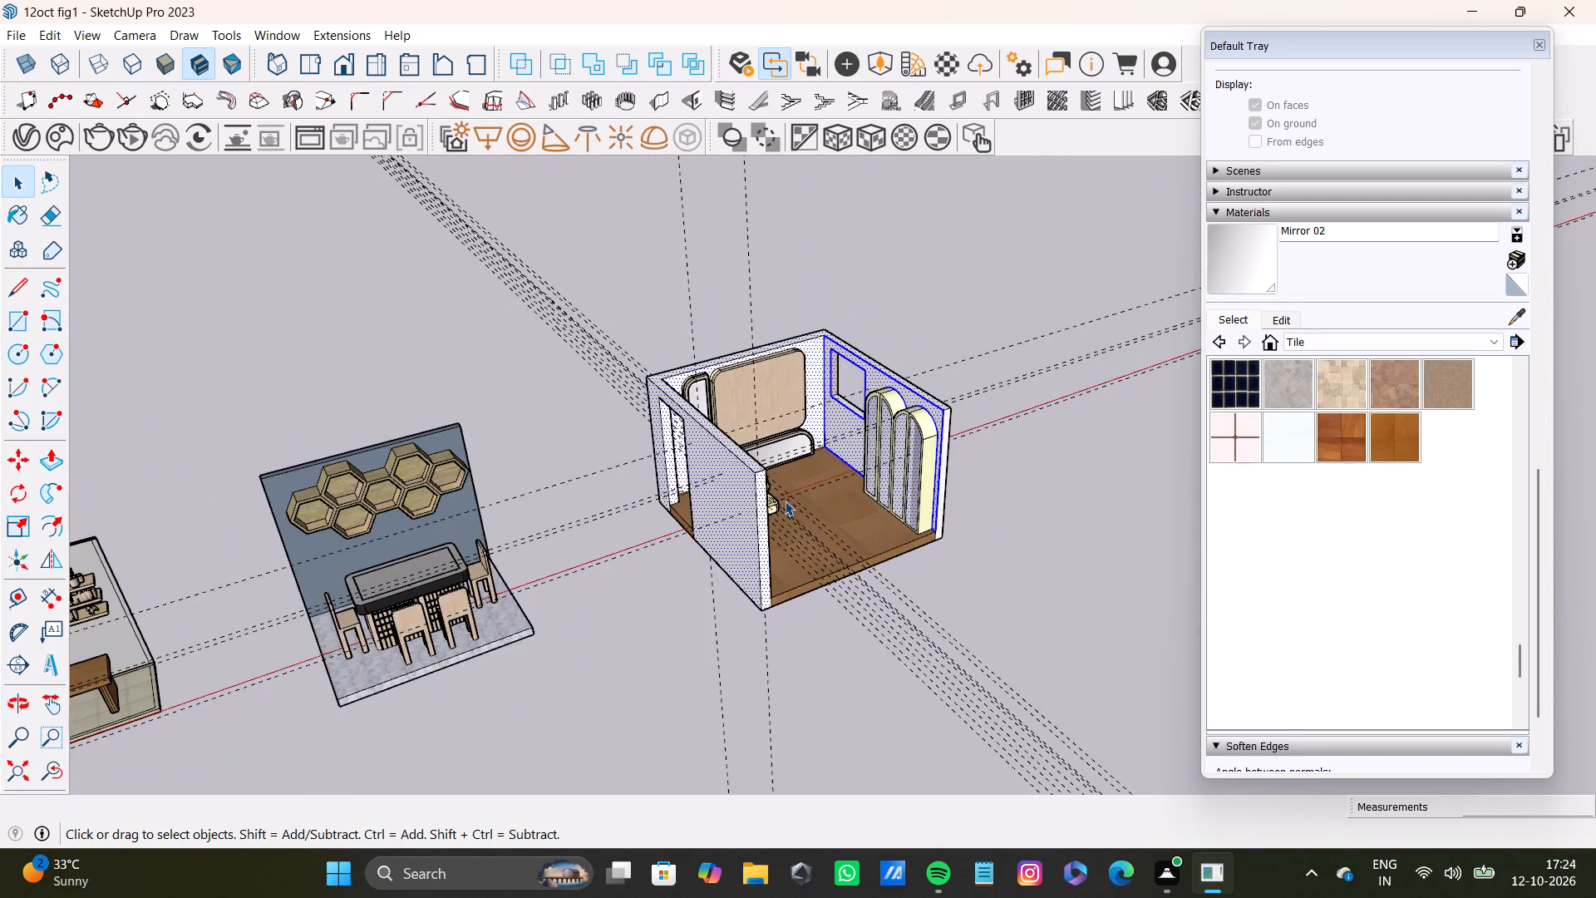
pyautogui.moveTo(785, 501); pyautogui.dragTo(722, 526, button='middle')
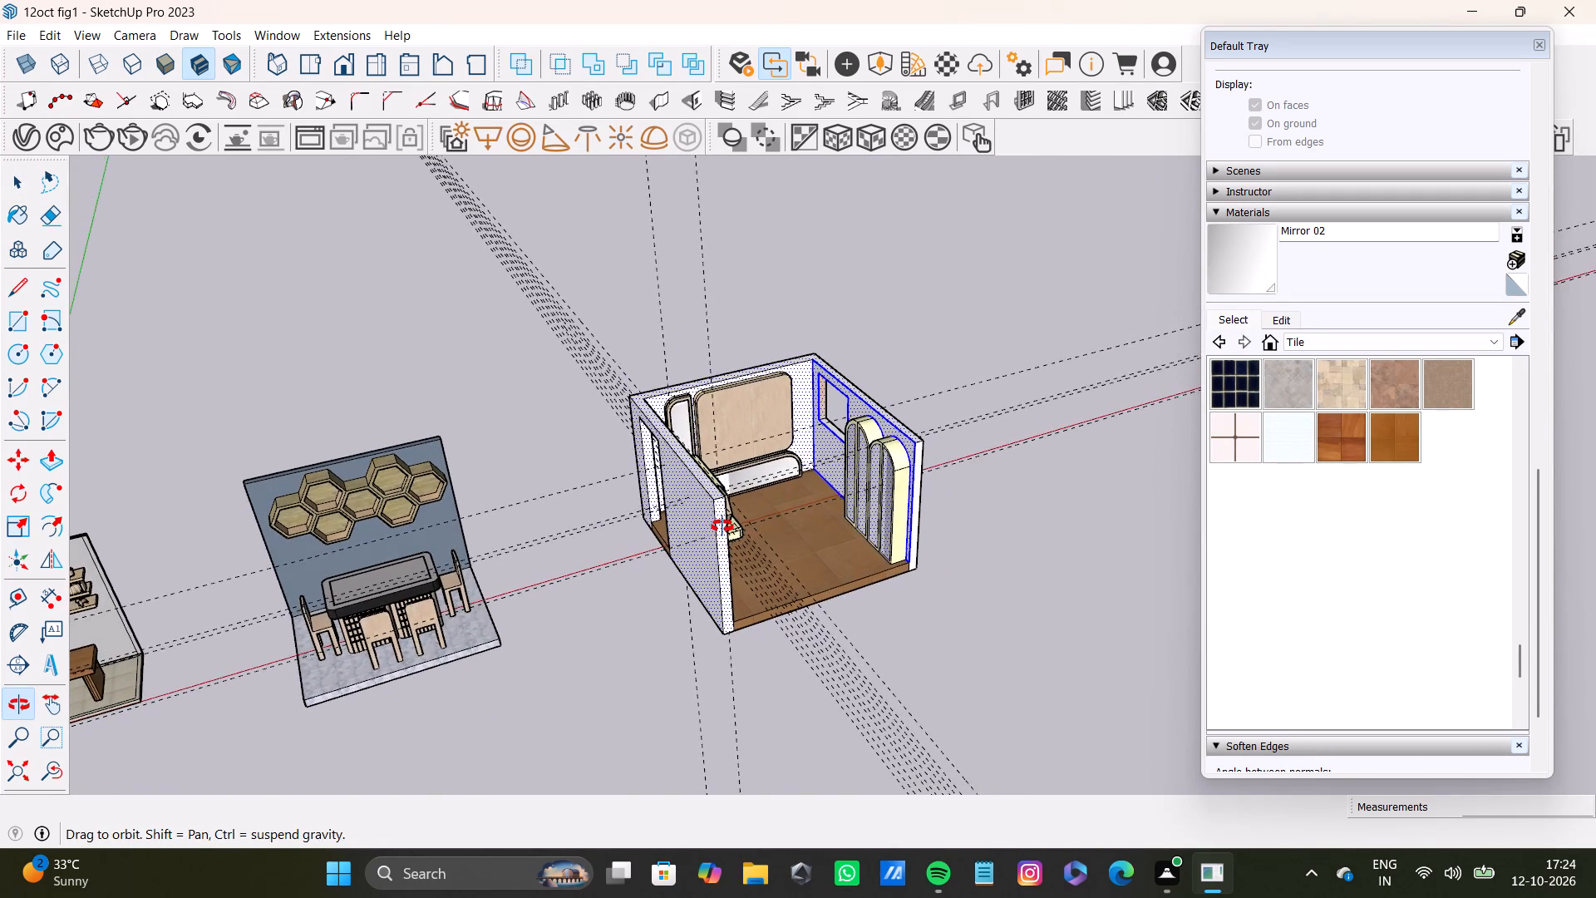
pyautogui.moveTo(722, 526); pyautogui.dragTo(725, 512, button='middle')
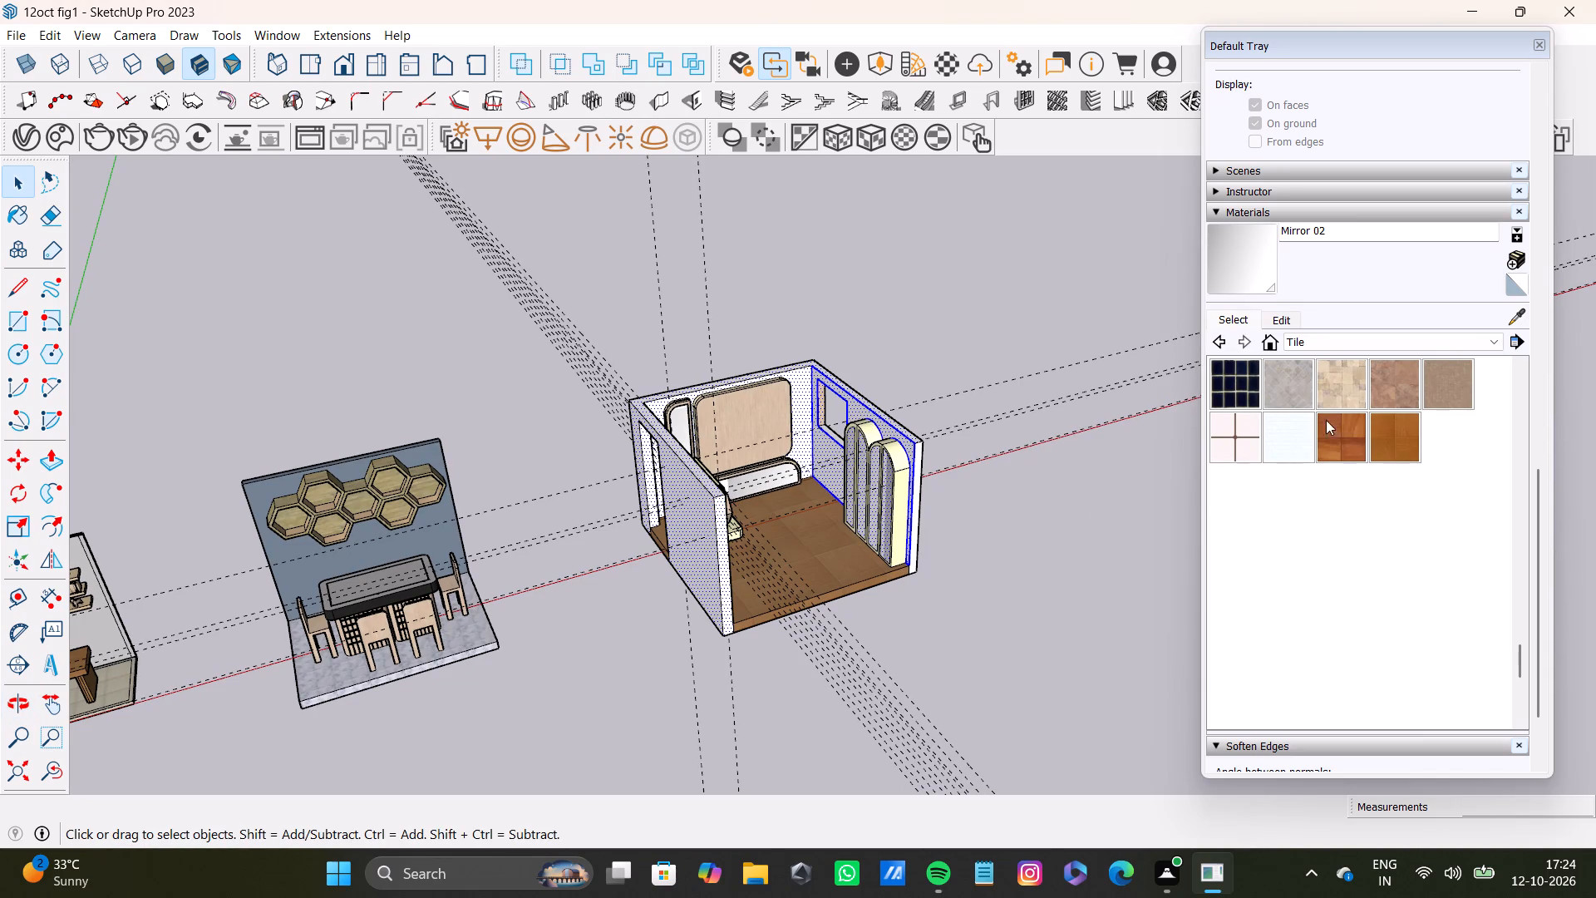
pyautogui.click(1331, 345)
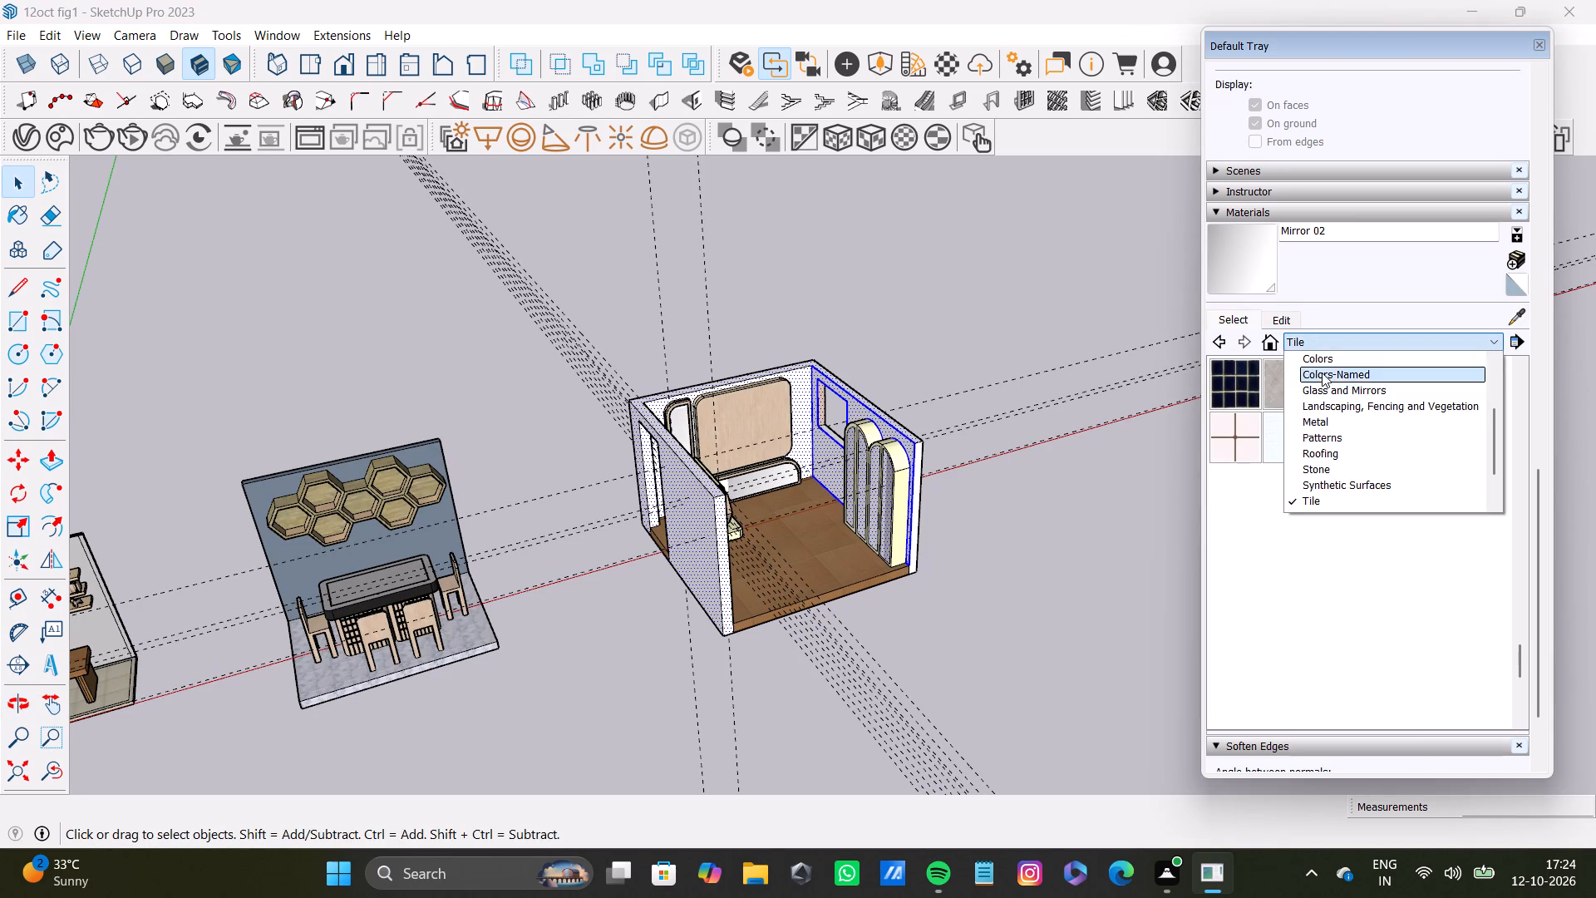
pyautogui.click(1322, 373)
pyautogui.click(1402, 433)
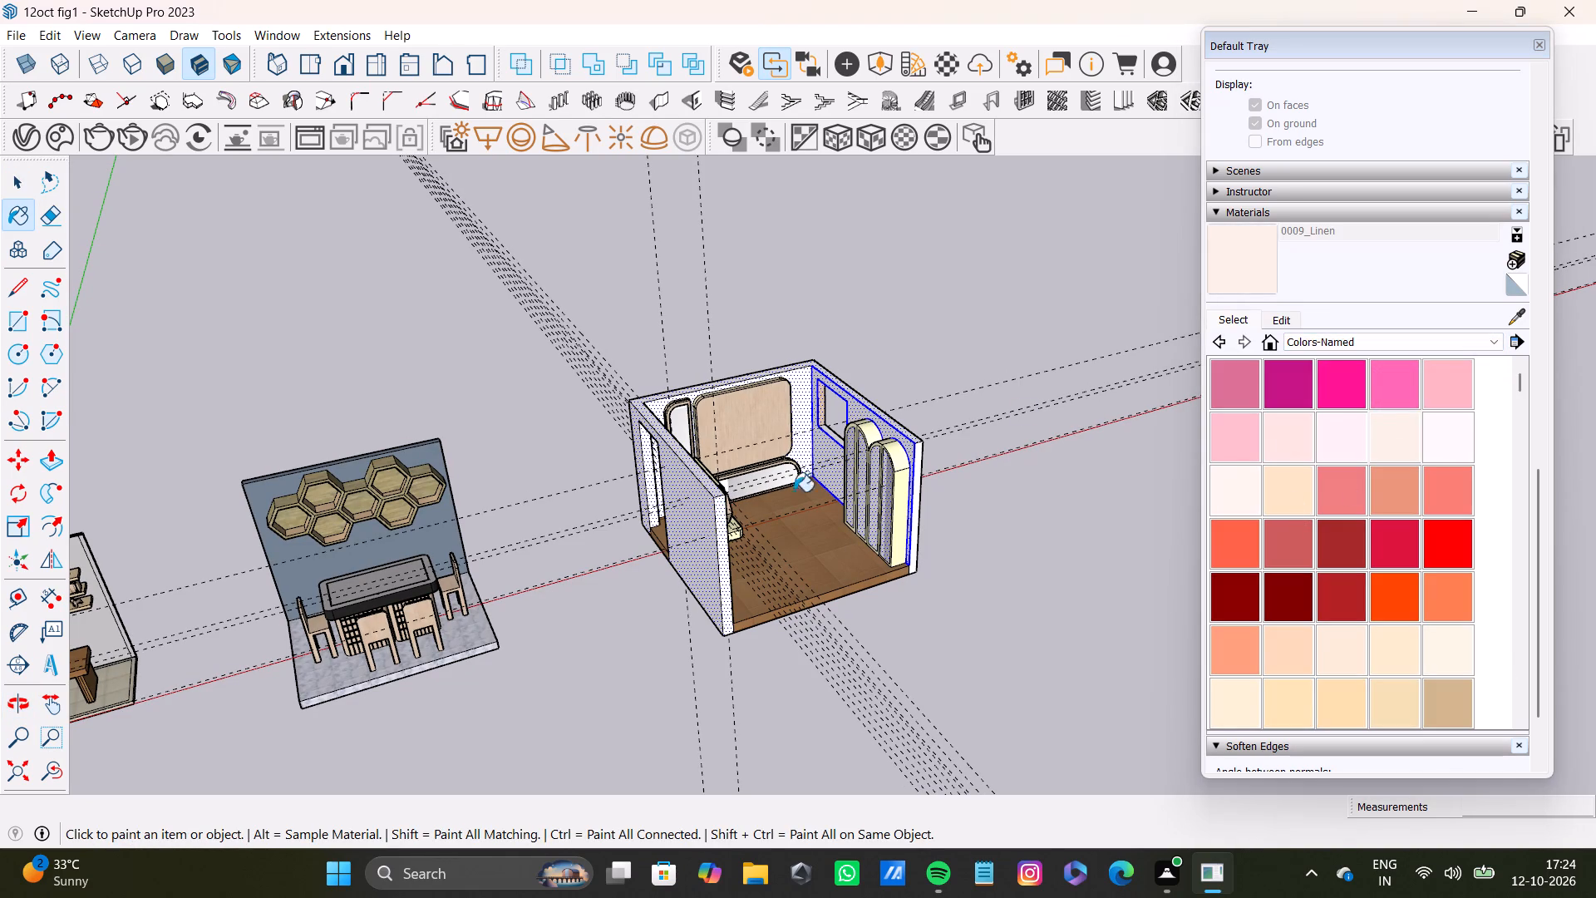
pyautogui.click(722, 530)
# Examine the room from several angles to check the paint on the inner and outer wall faces.
pyautogui.scroll(-4, 766, 519)
pyautogui.moveTo(762, 527); pyautogui.dragTo(954, 544, button='middle')
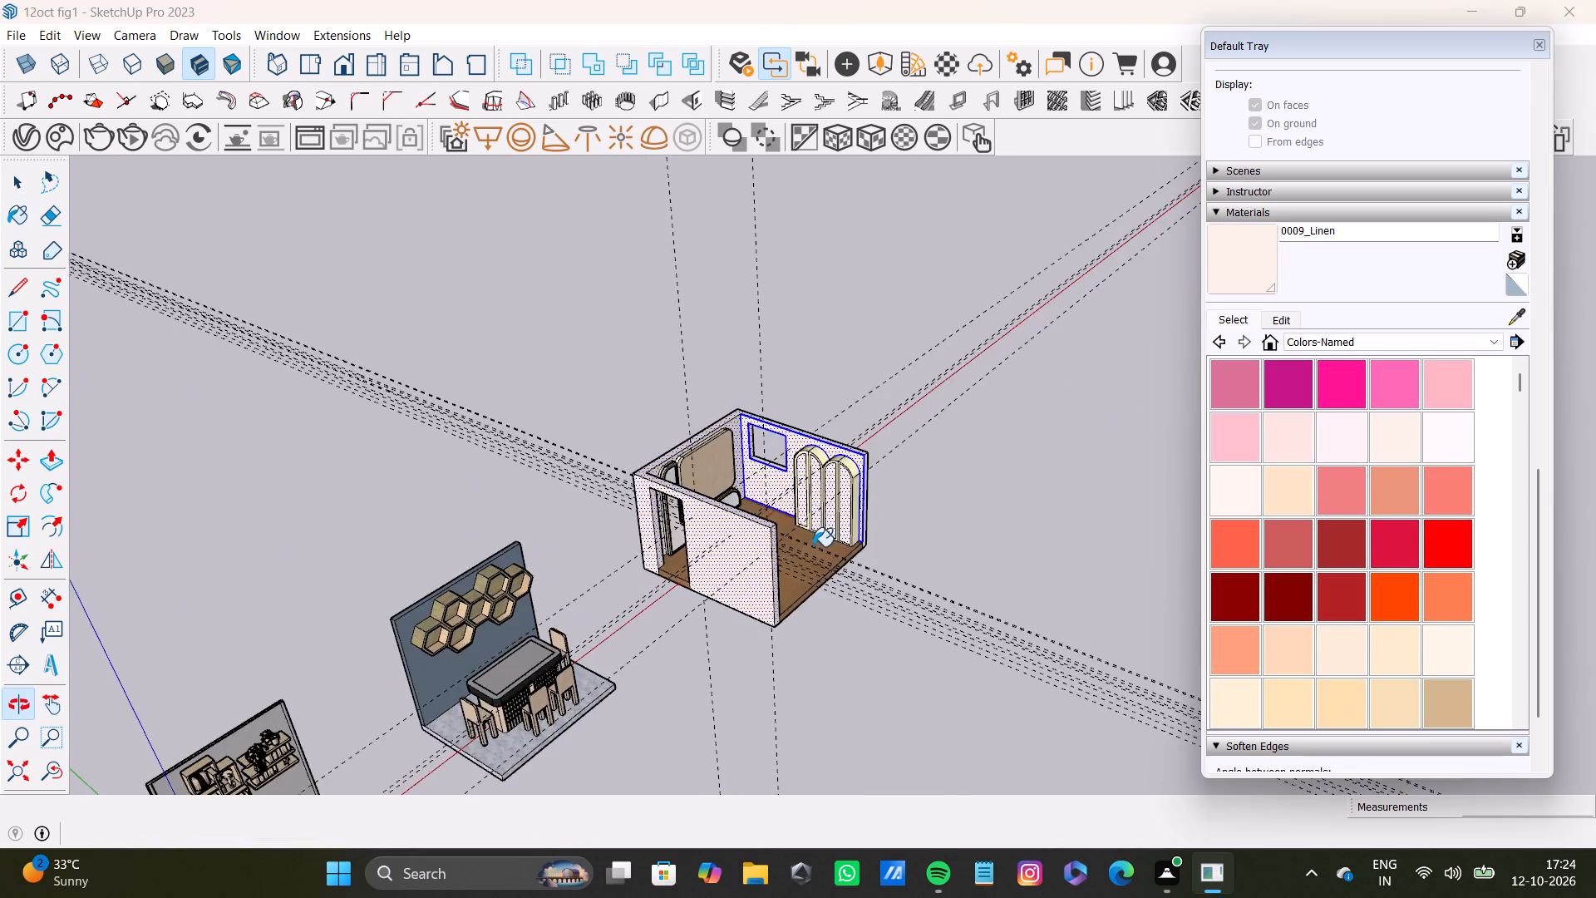
pyautogui.scroll(9, 808, 546)
pyautogui.press('space')
pyautogui.press('space')
pyautogui.scroll(-9, 796, 541)
pyautogui.moveTo(792, 556); pyautogui.dragTo(638, 626, button='middle')
pyautogui.scroll(3, 770, 545)
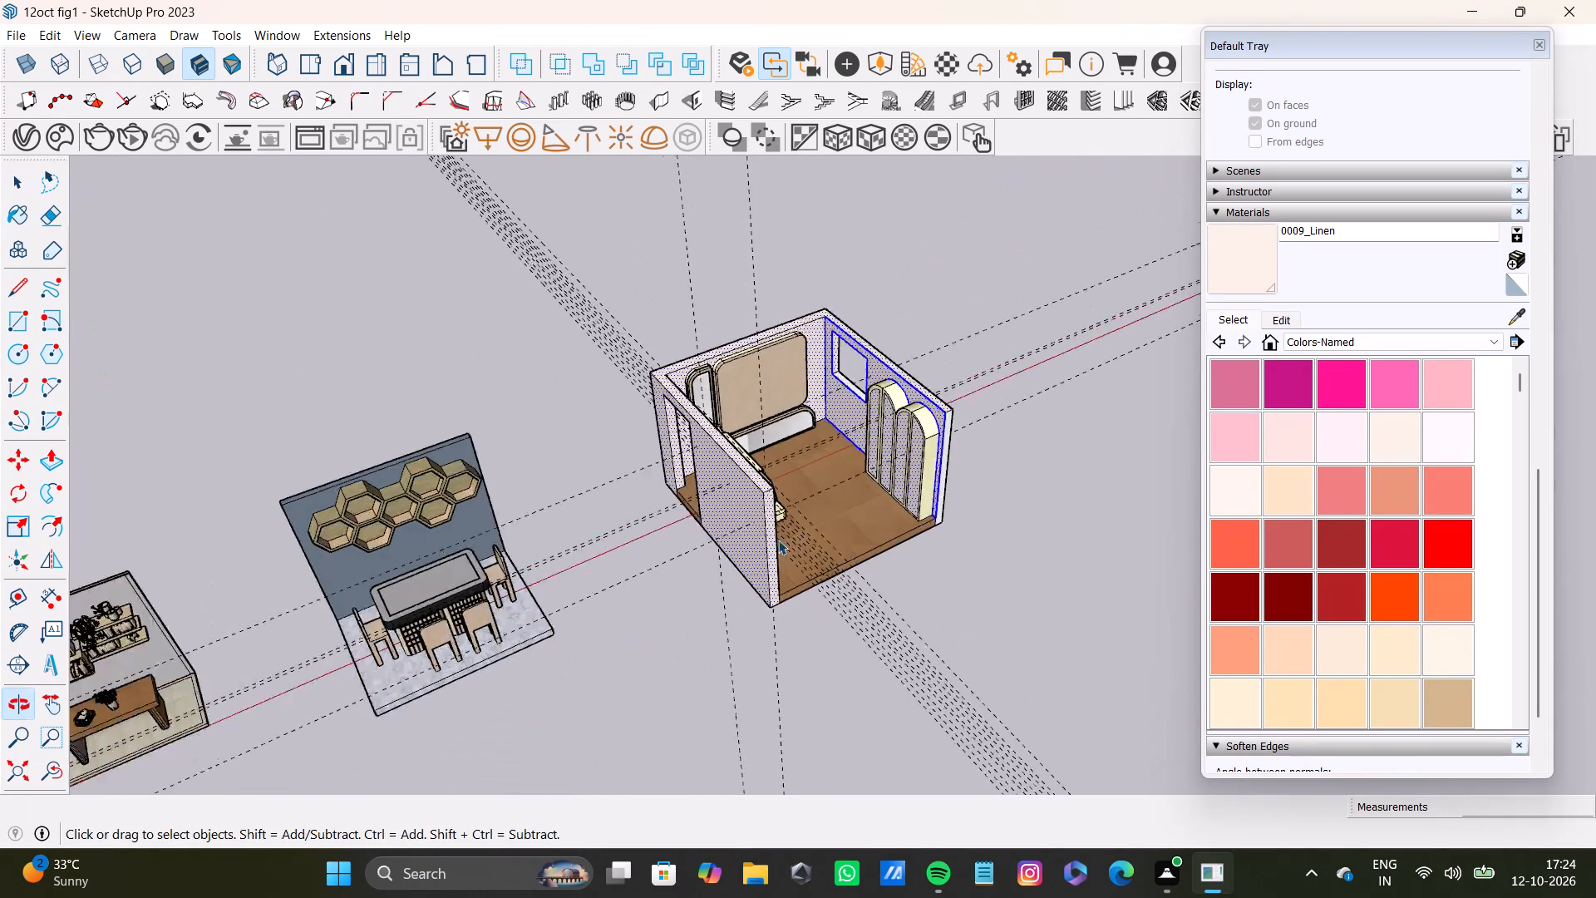
pyautogui.scroll(11, 778, 540)
pyautogui.moveTo(815, 521); pyautogui.dragTo(707, 486, button='middle')
pyautogui.scroll(-5, 845, 609)
pyautogui.keyDown('shift'); pyautogui.moveTo(824, 644); pyautogui.dragTo(557, 716, button='middle'); pyautogui.keyUp('shift')
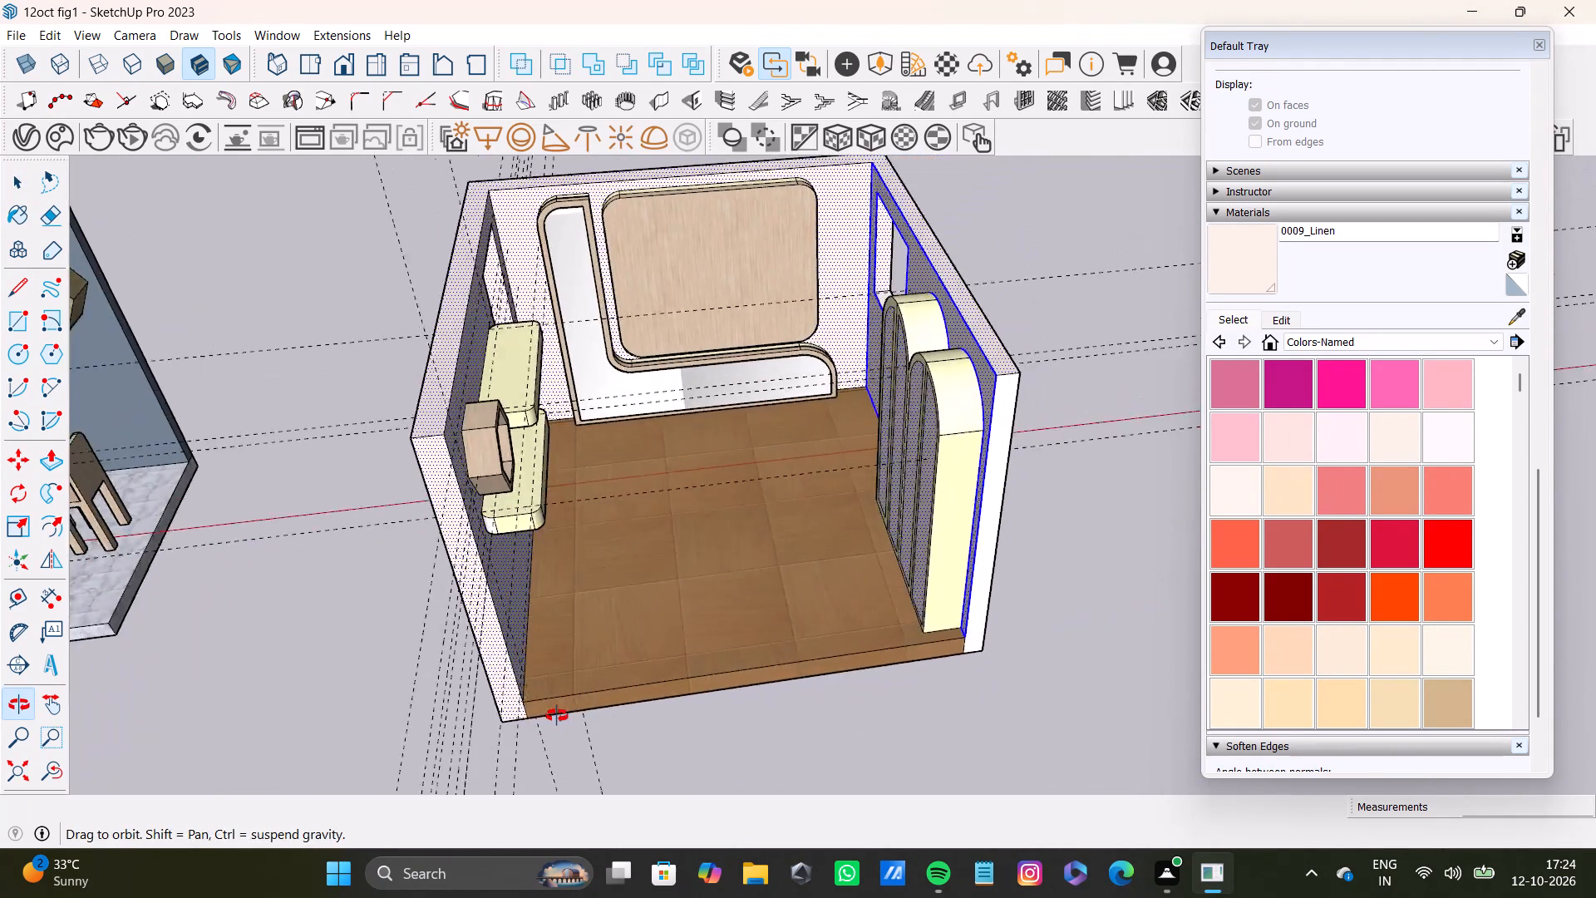
pyautogui.keyDown('shift'); pyautogui.moveTo(557, 716); pyautogui.dragTo(492, 724, button='middle'); pyautogui.keyUp('shift')
pyautogui.scroll(8, 597, 672)
pyautogui.scroll(-4, 574, 634)
pyautogui.moveTo(568, 634); pyautogui.dragTo(367, 731, button='middle')
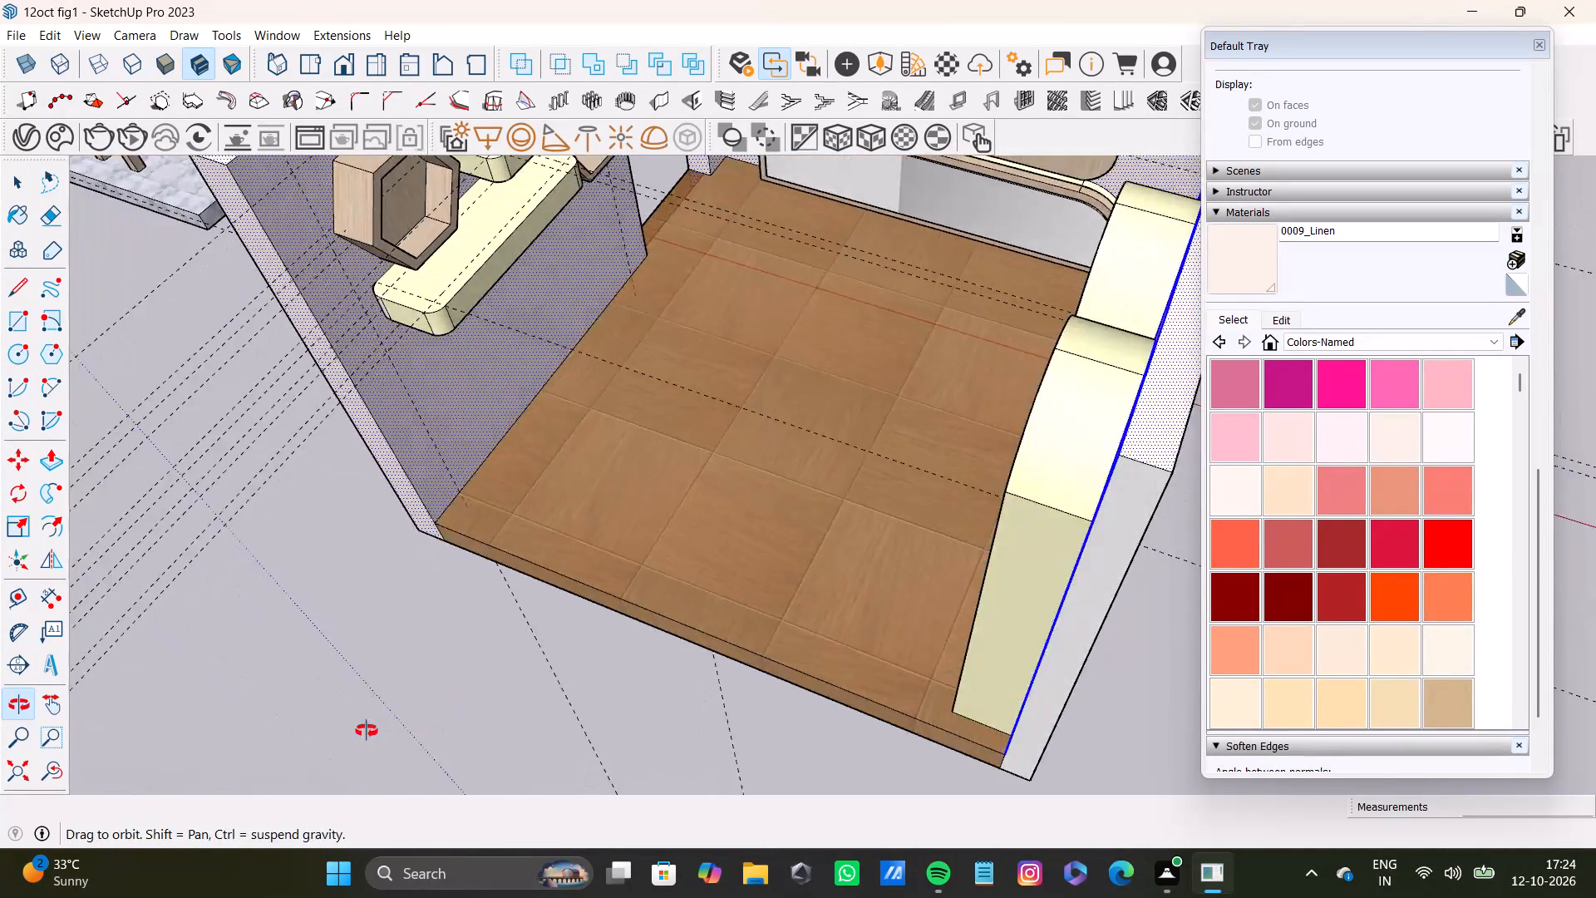
pyautogui.moveTo(367, 731); pyautogui.dragTo(266, 697, button='middle')
pyautogui.scroll(3, 654, 442)
pyautogui.keyDown('shift'); pyautogui.moveTo(681, 432); pyautogui.dragTo(683, 716, button='middle'); pyautogui.keyUp('shift')
pyautogui.scroll(-10, 647, 674)
pyautogui.moveTo(643, 659); pyautogui.dragTo(795, 567, button='middle')
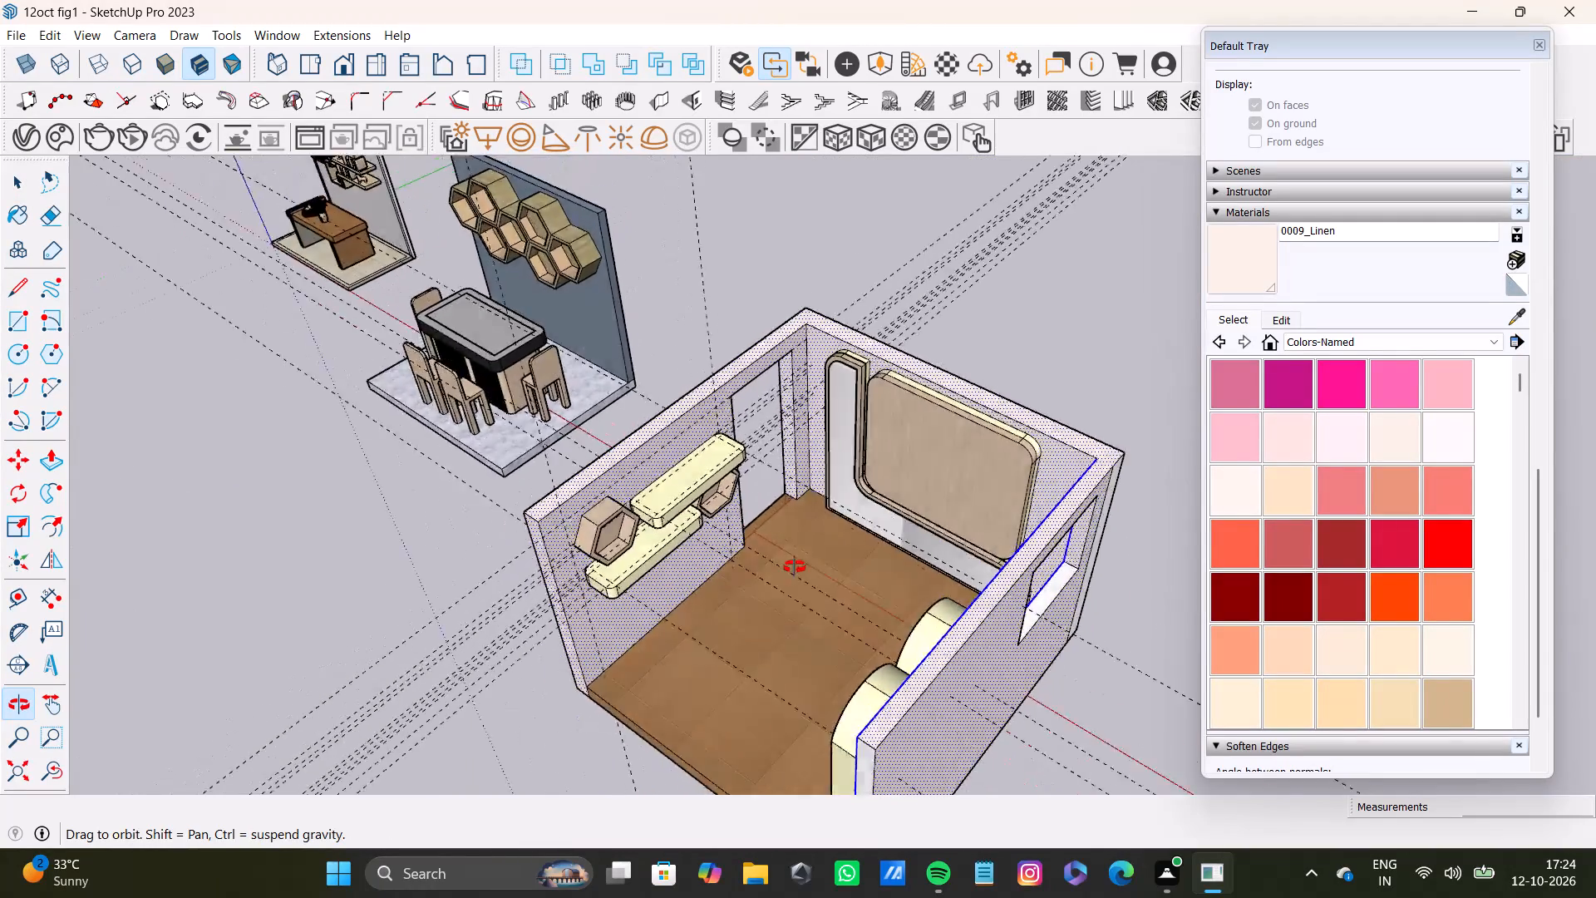
pyautogui.moveTo(795, 567); pyautogui.dragTo(537, 683, button='middle')
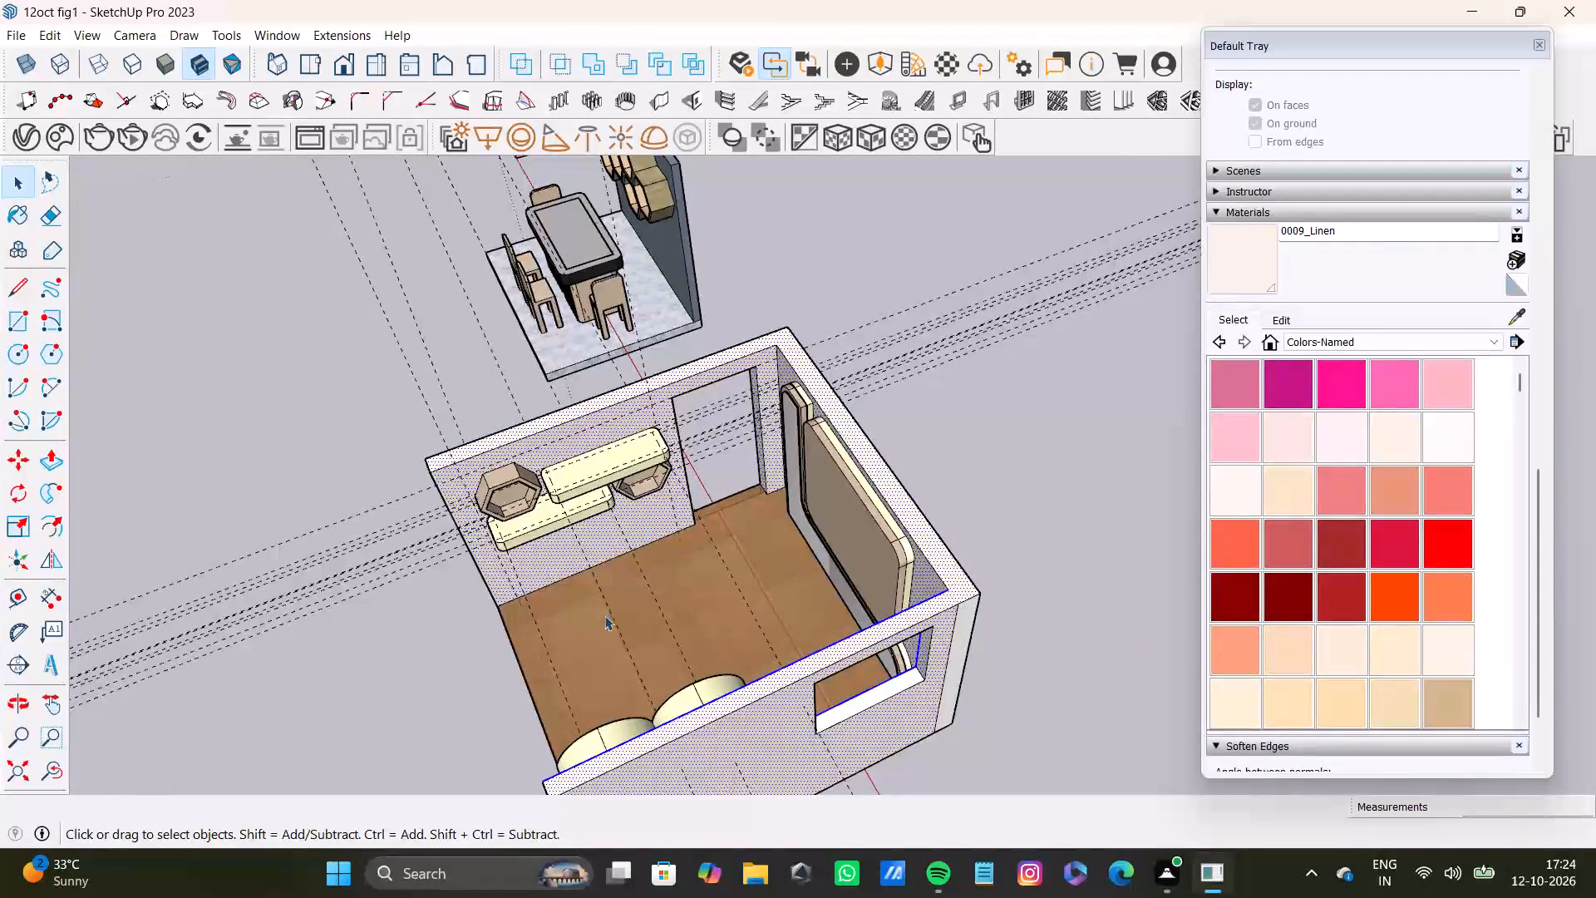
# Import the three-panel window model FW3 from the Downloads folder.
pyautogui.click(23, 31)
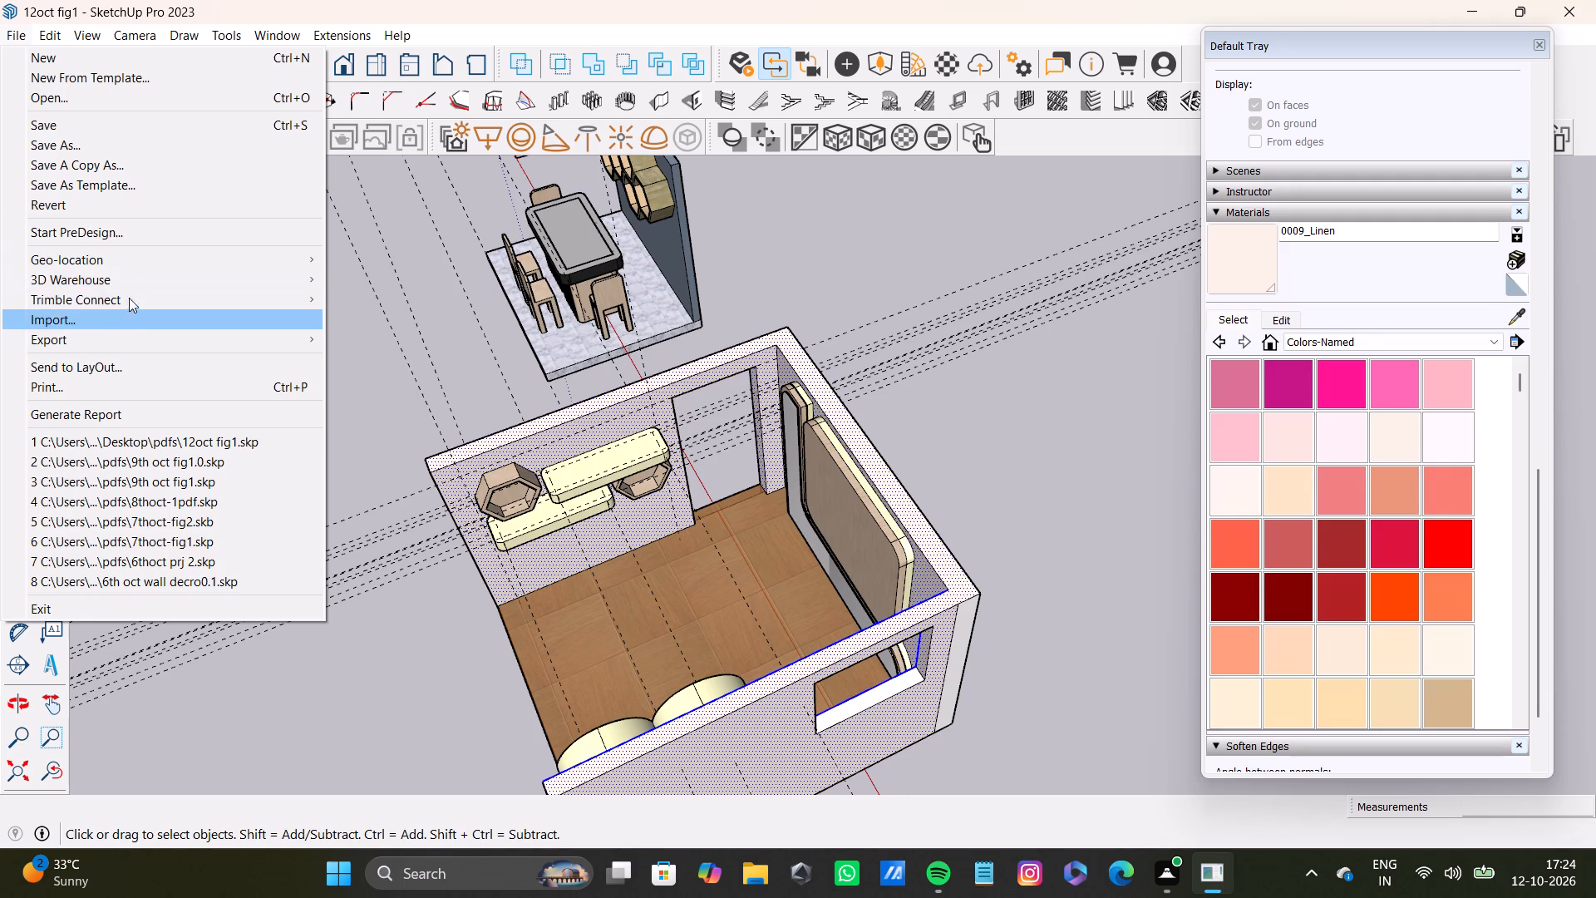
pyautogui.click(96, 323)
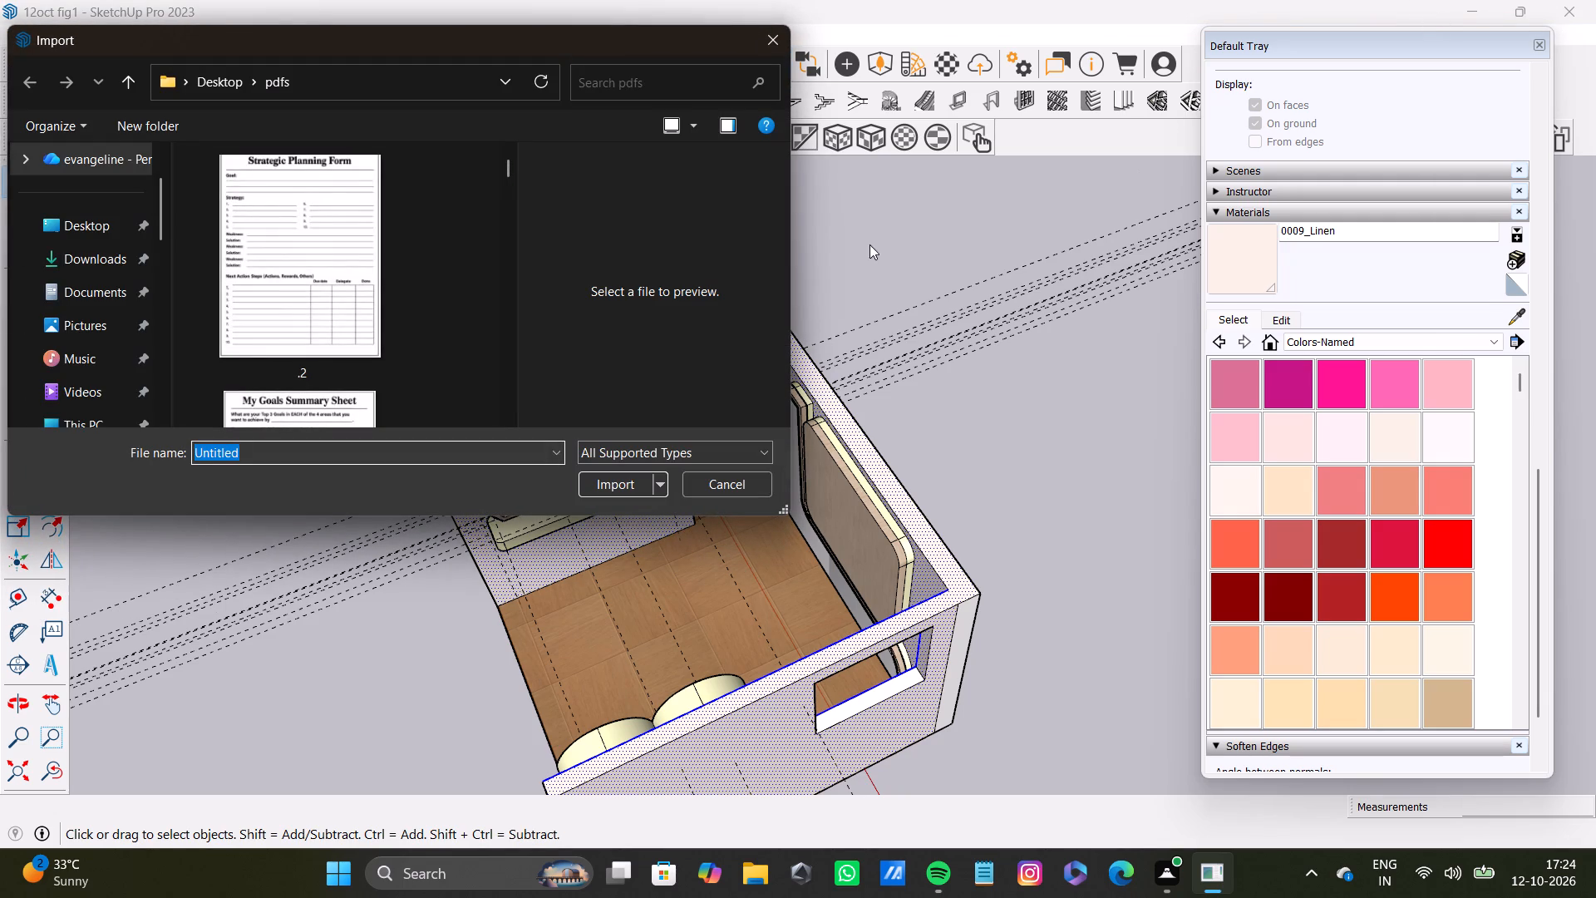
pyautogui.click(93, 294)
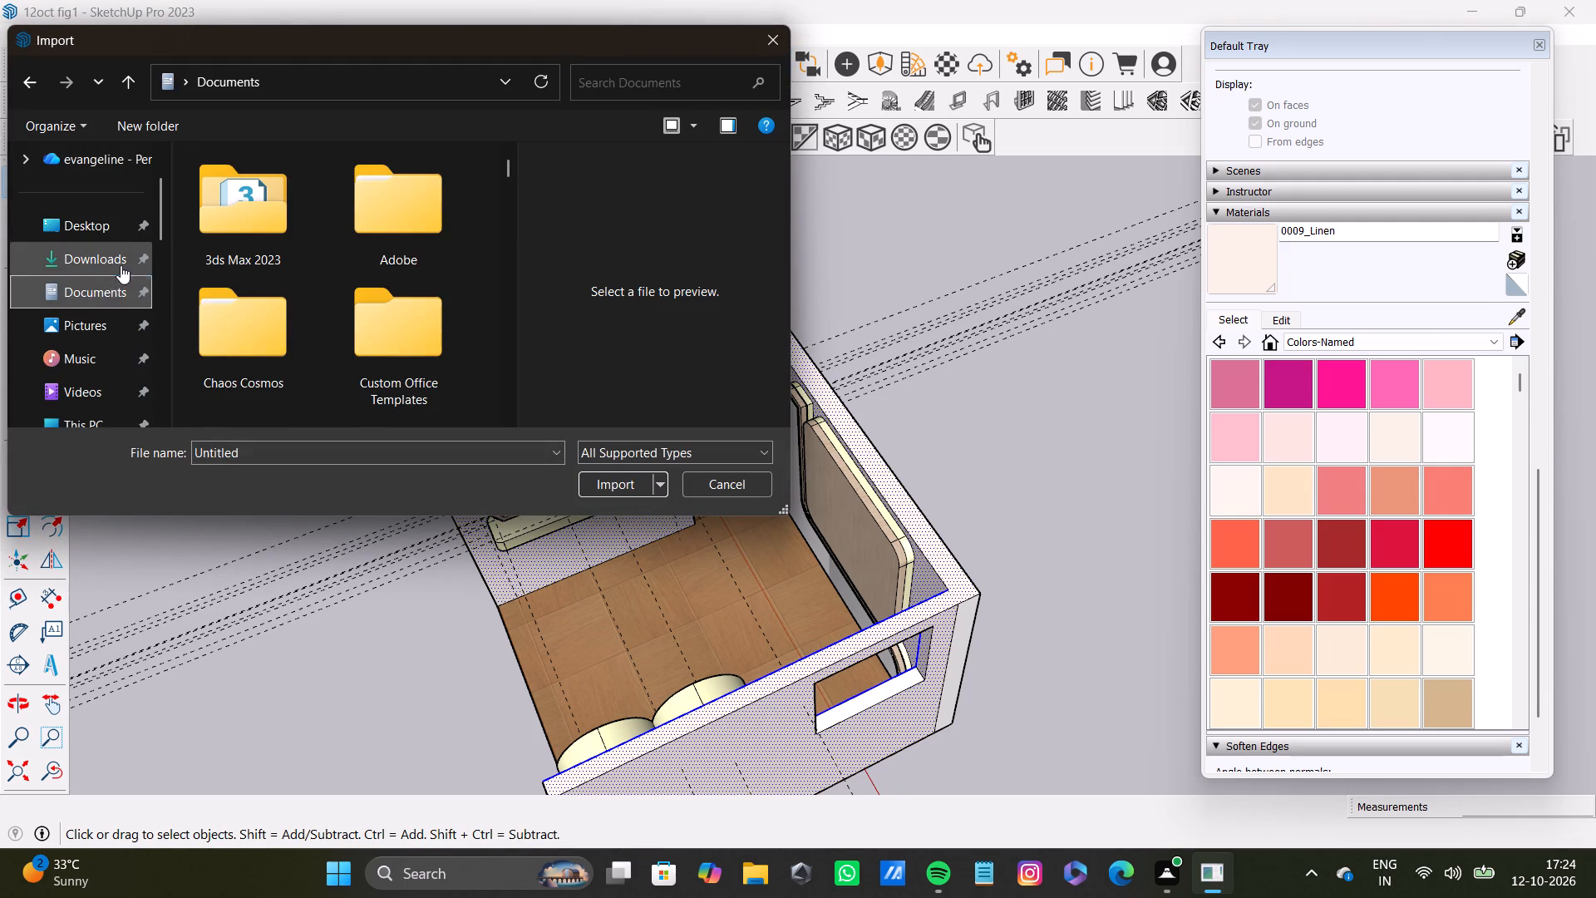
pyautogui.click(121, 265)
pyautogui.scroll(-4, 360, 289)
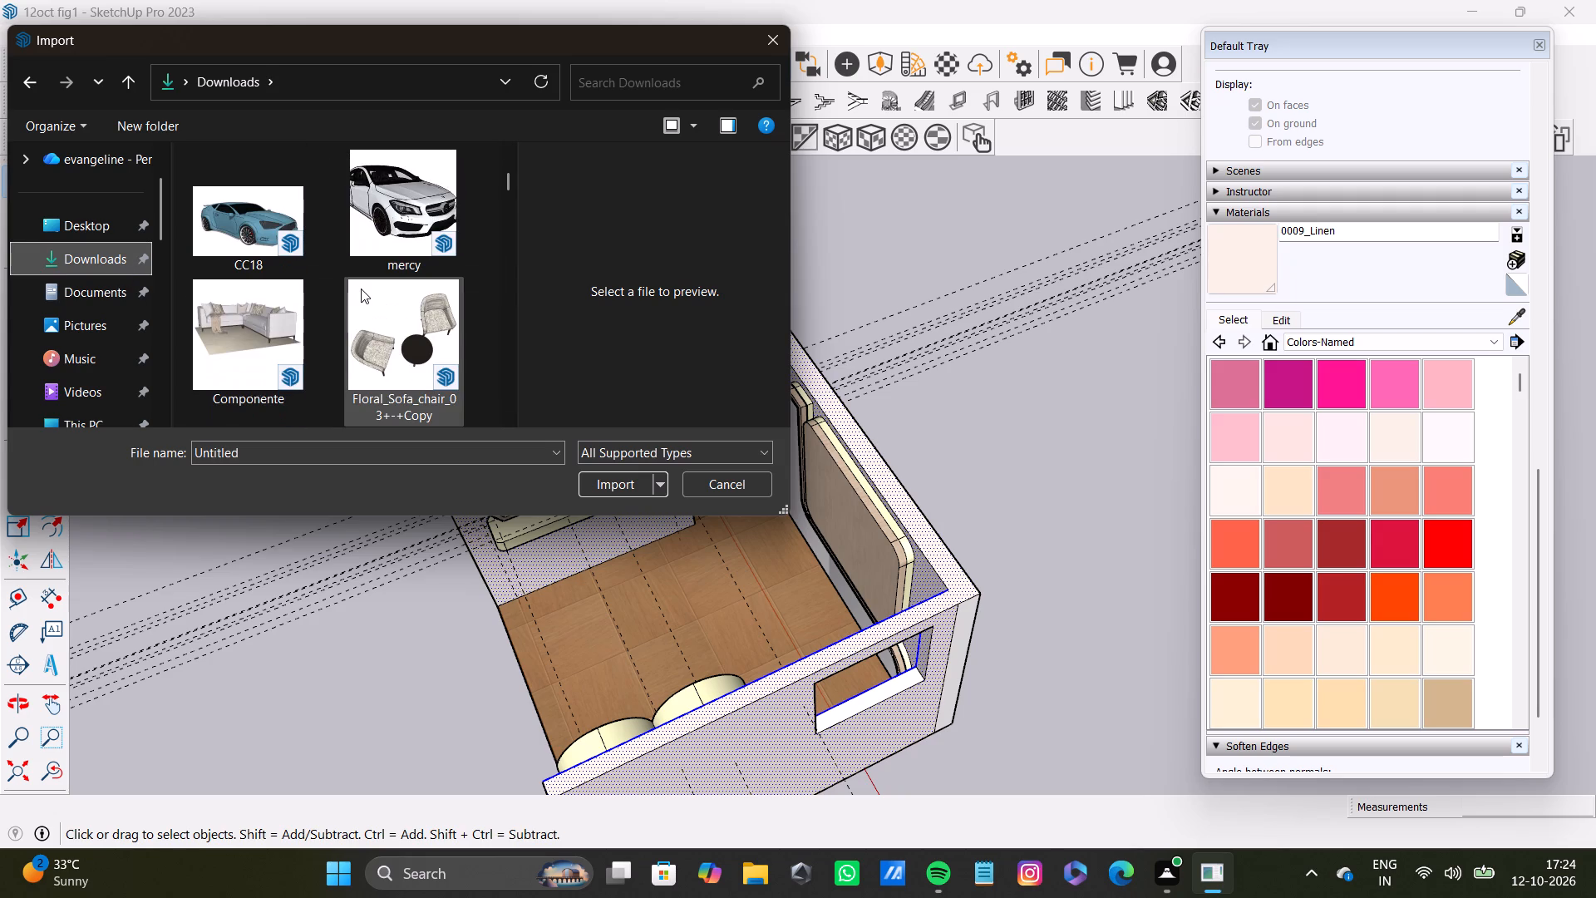
pyautogui.scroll(-3, 366, 282)
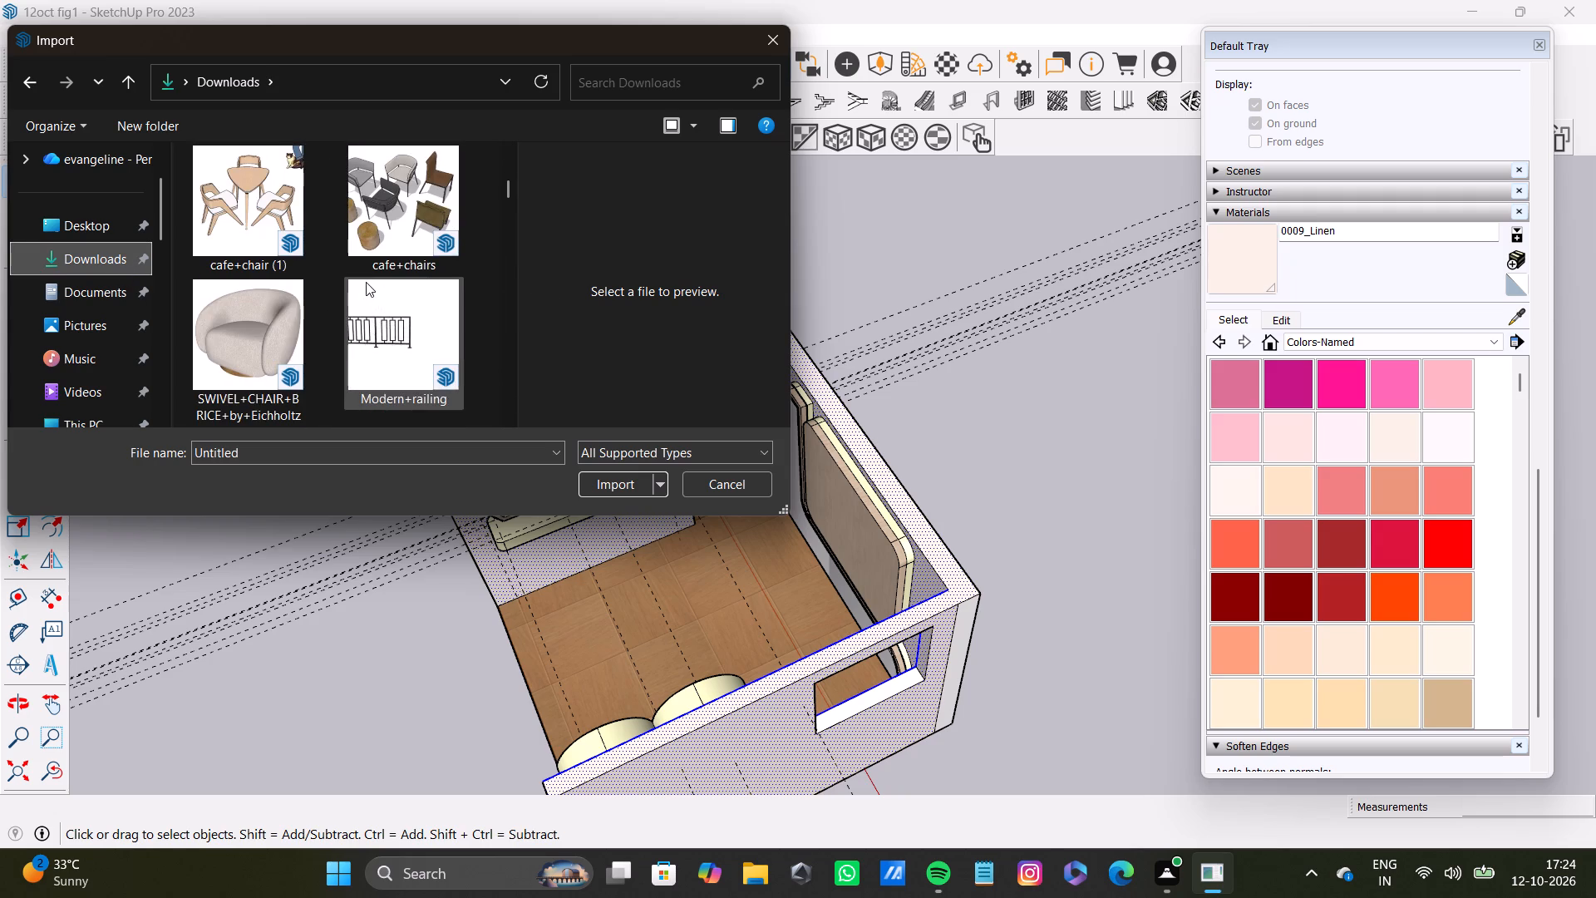
pyautogui.scroll(-12, 366, 282)
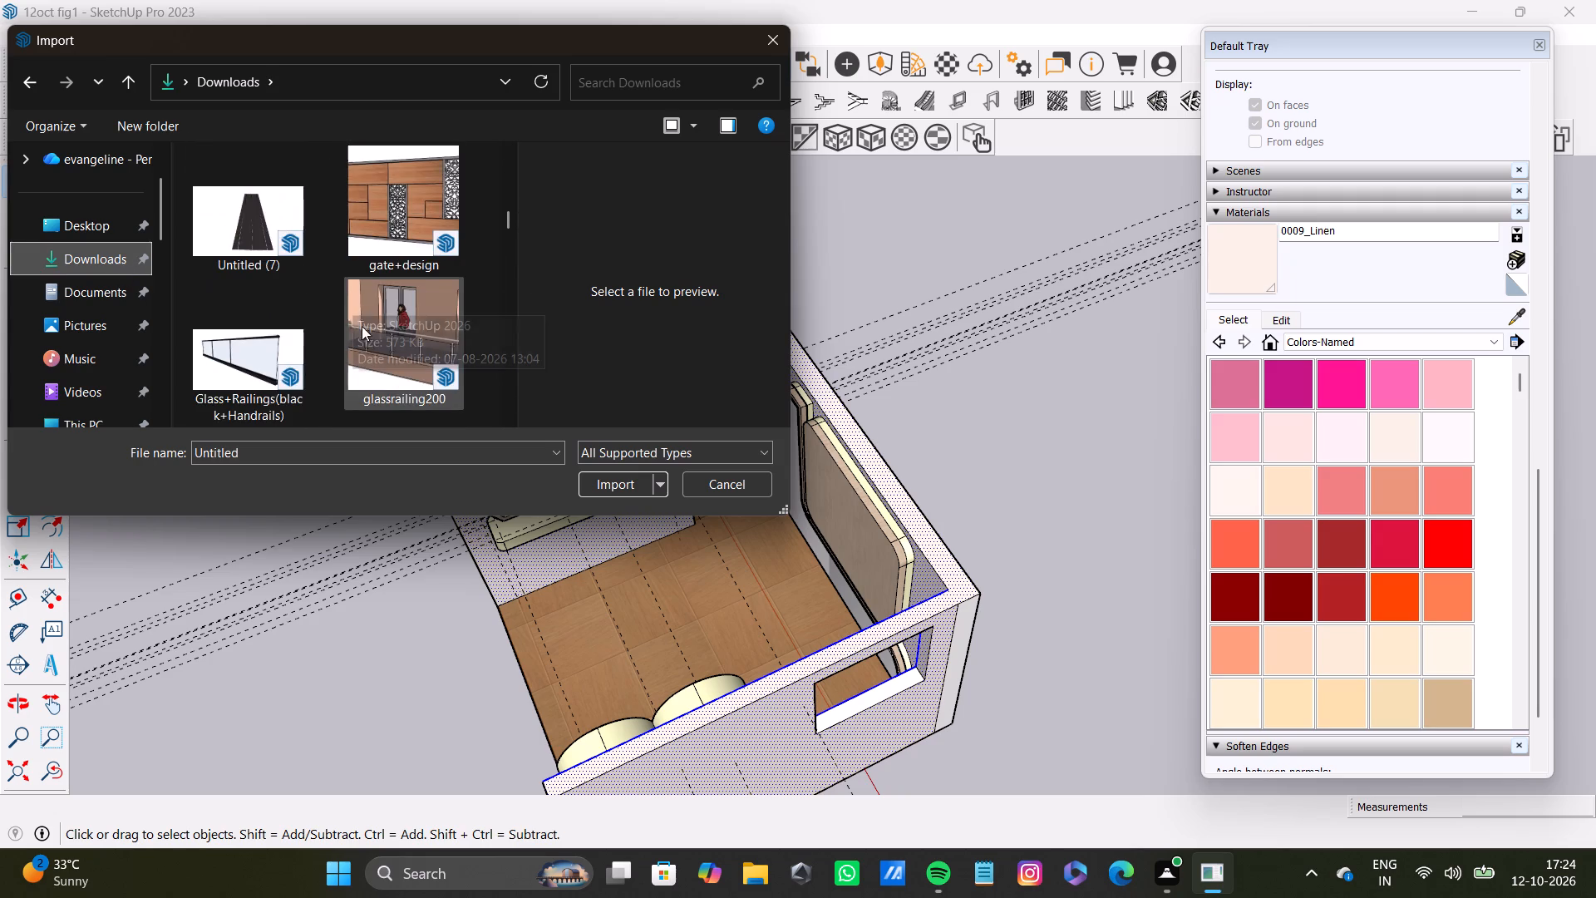
pyautogui.scroll(-10, 376, 331)
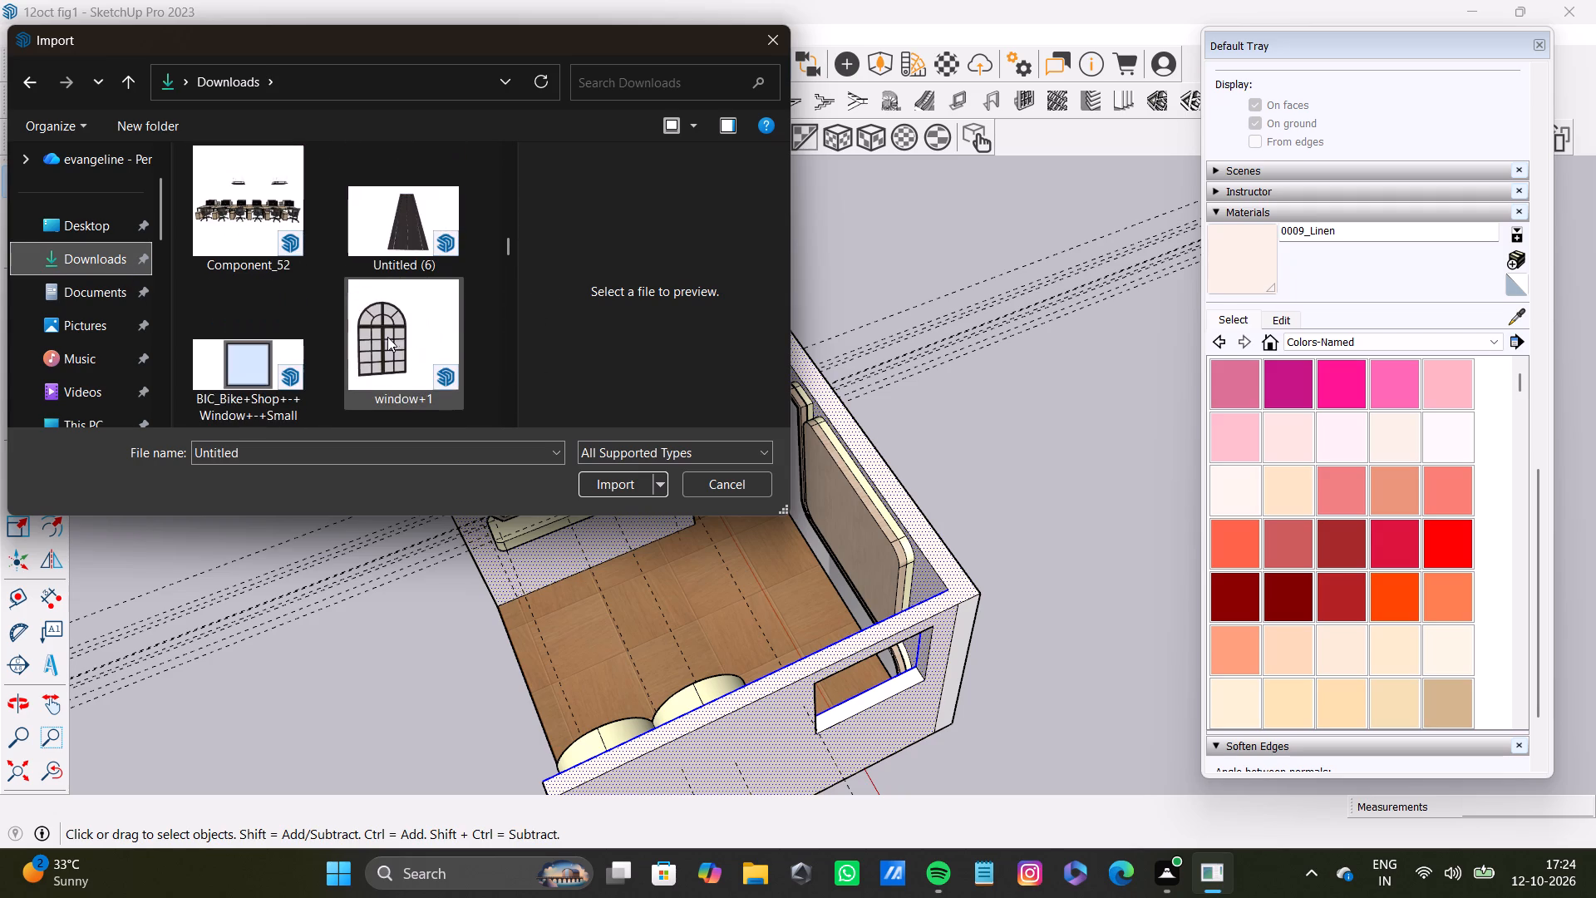
pyautogui.scroll(3, 392, 334)
pyautogui.scroll(-2, 392, 338)
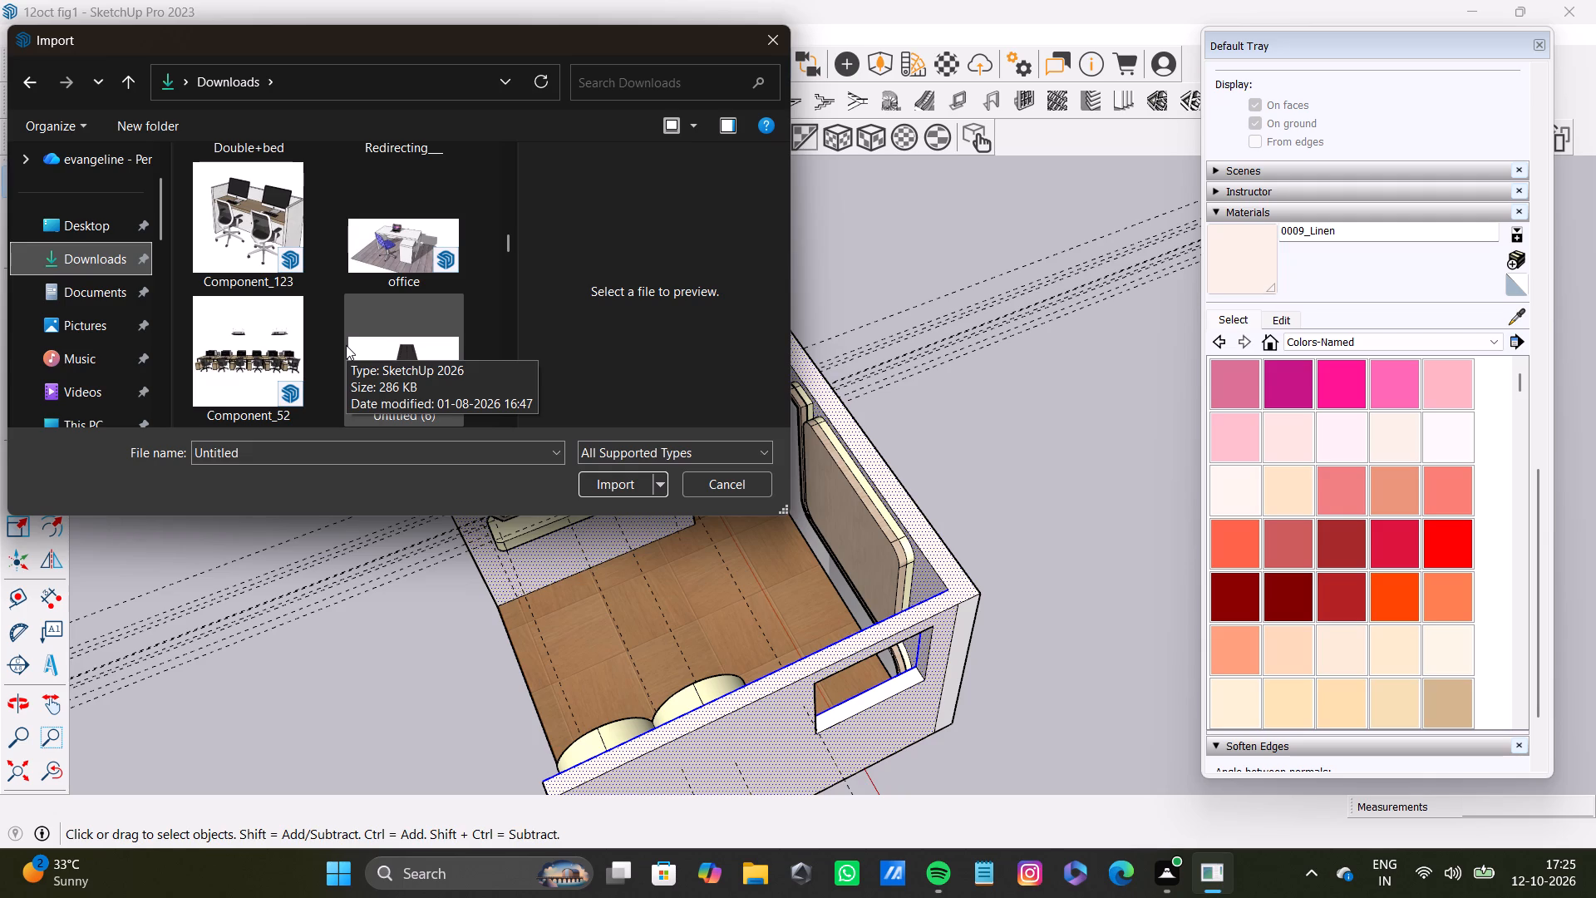
pyautogui.scroll(-4, 388, 344)
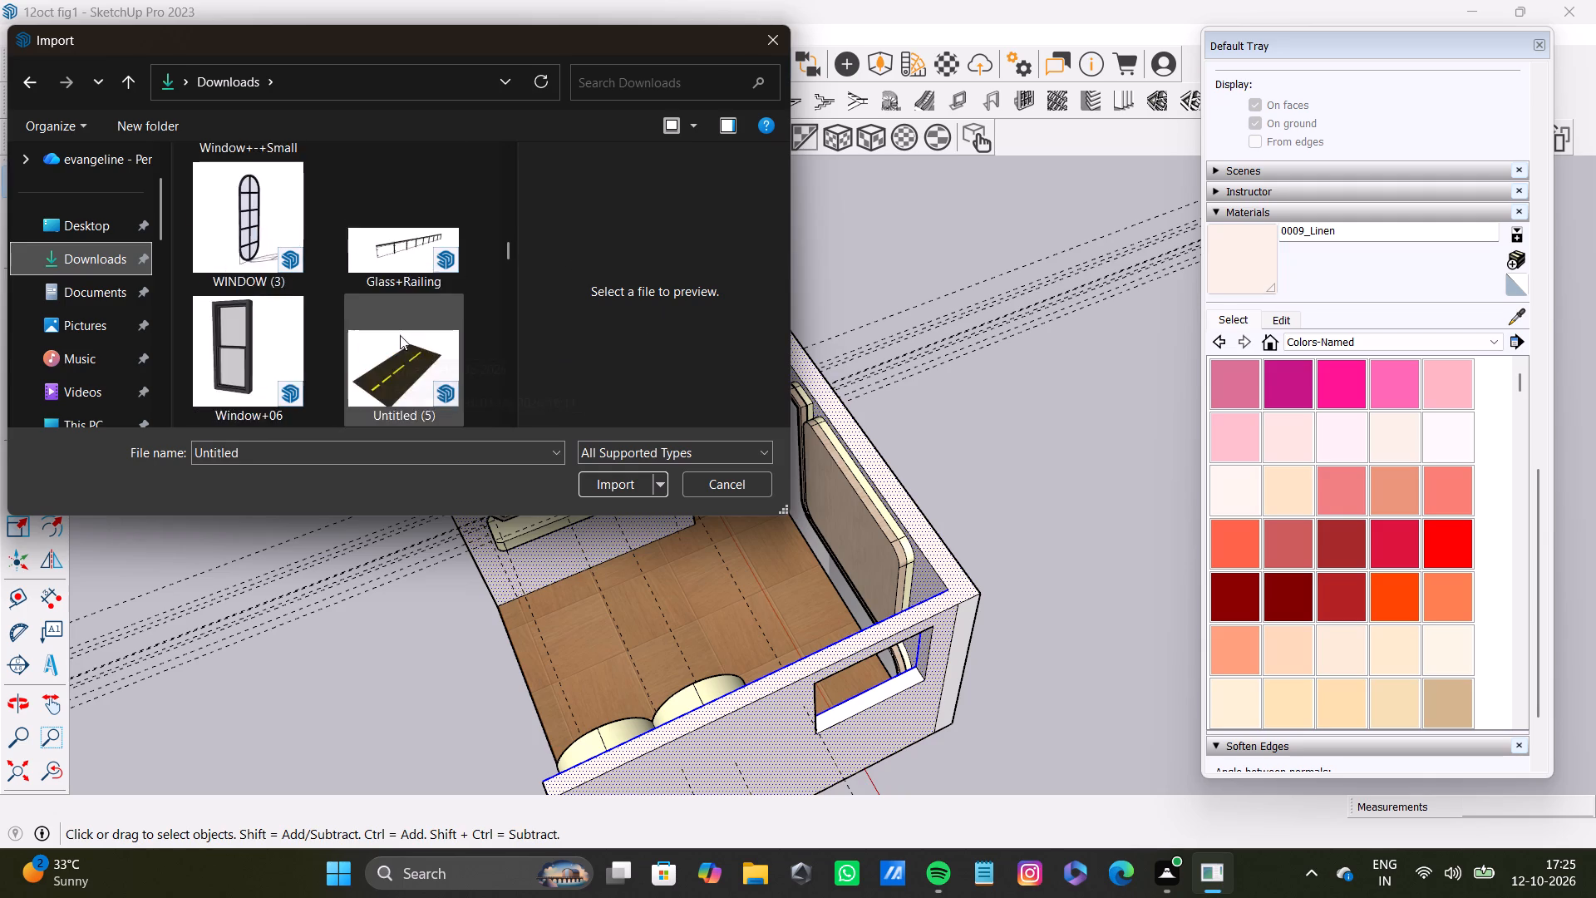
pyautogui.scroll(-11, 400, 335)
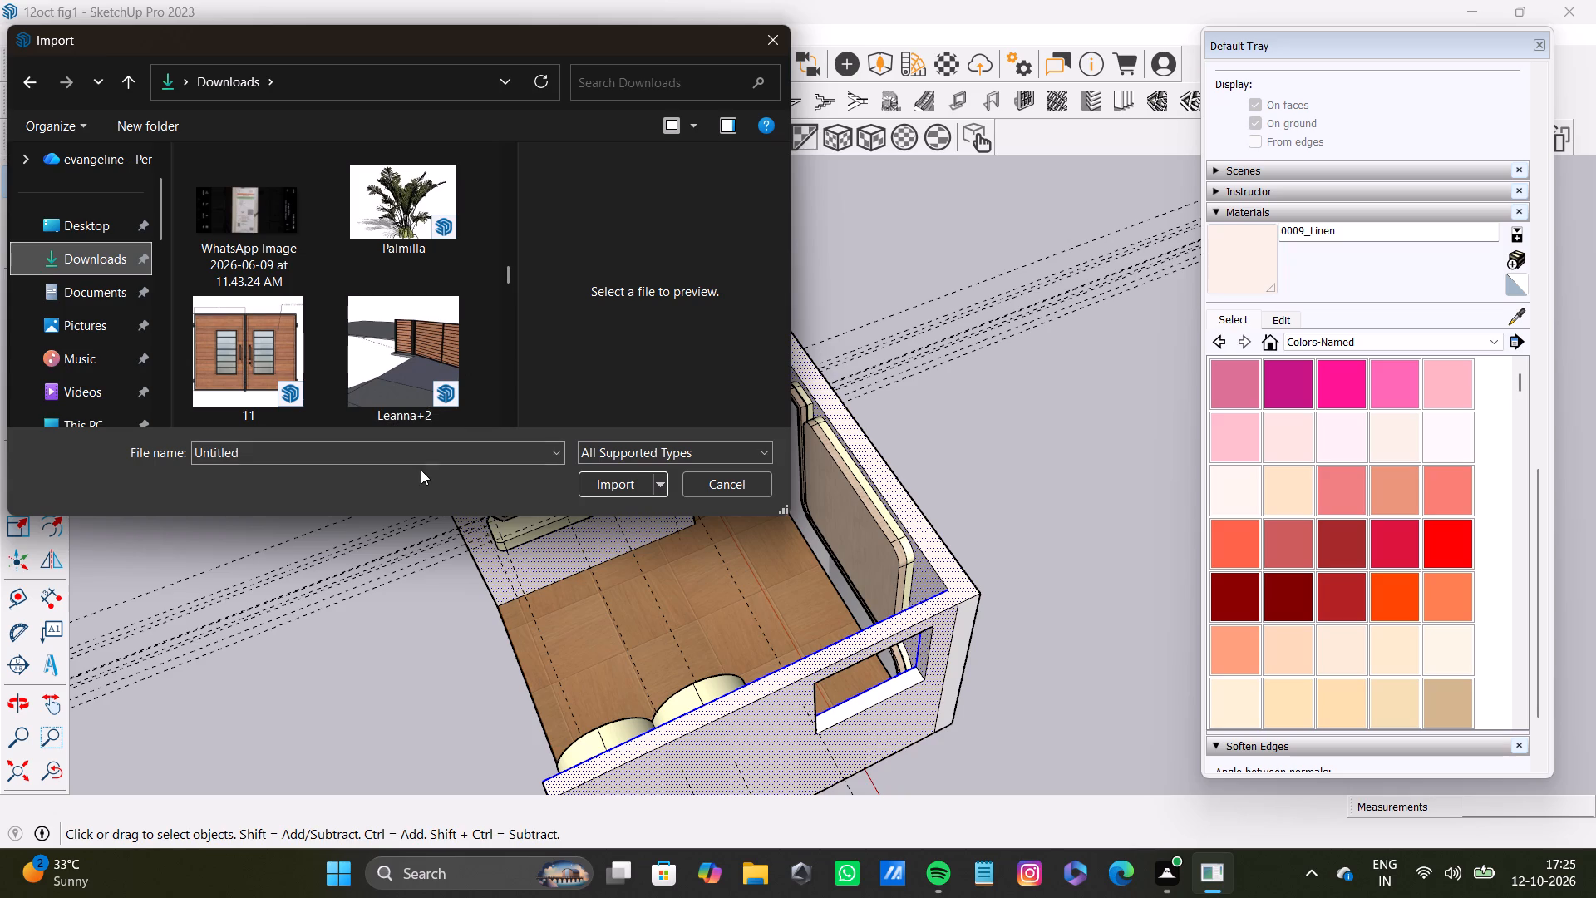
pyautogui.scroll(-4, 349, 409)
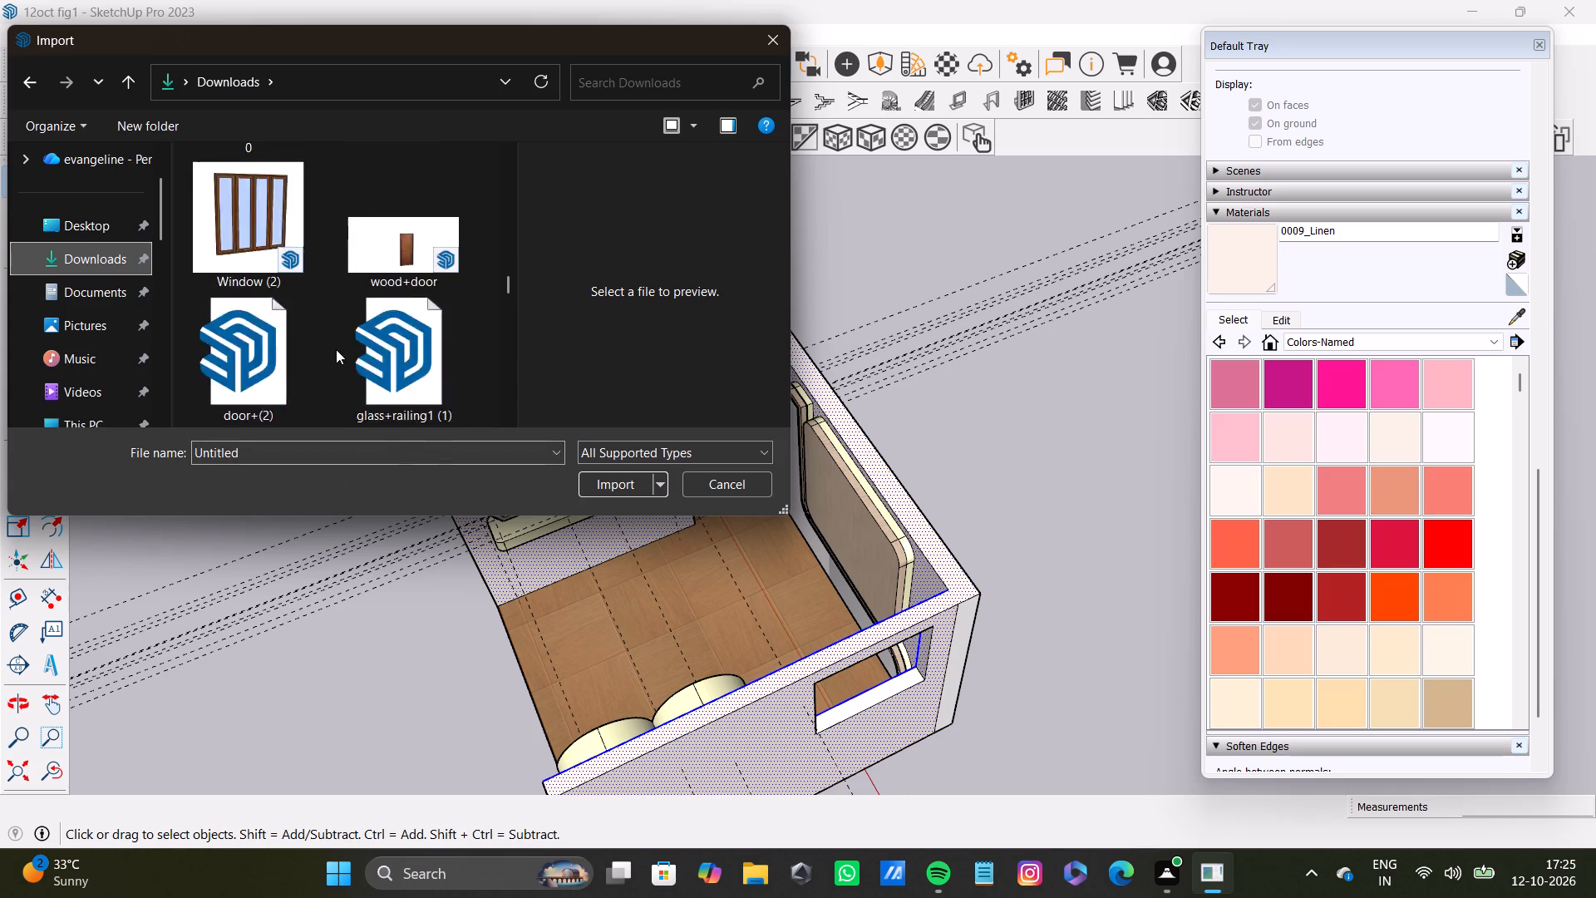
pyautogui.scroll(-1, 336, 349)
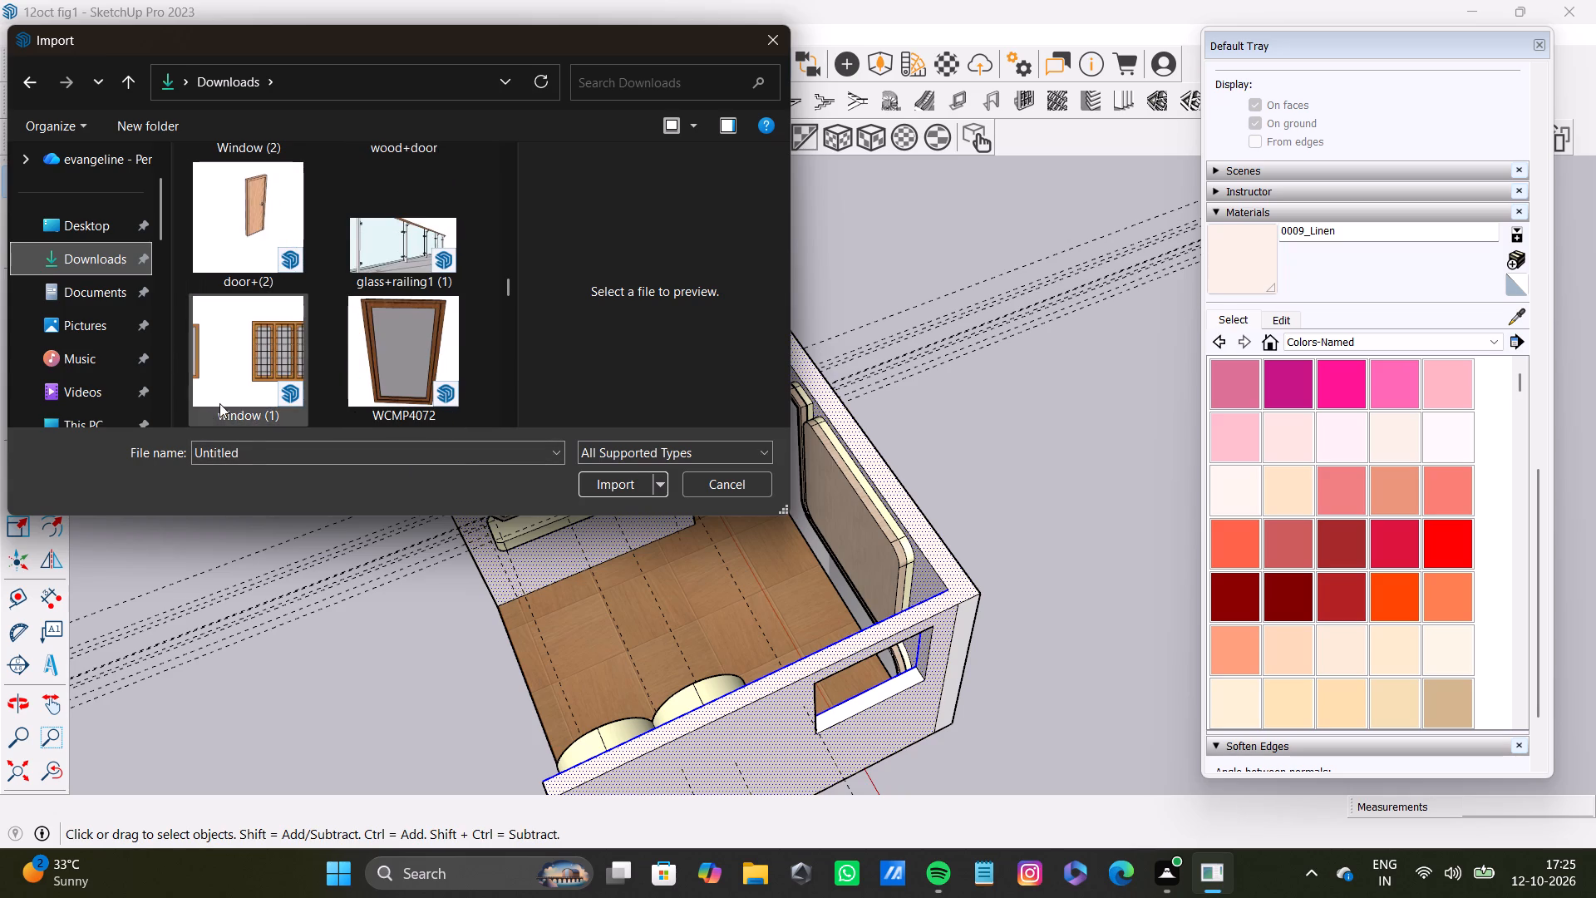
pyautogui.scroll(-5, 250, 346)
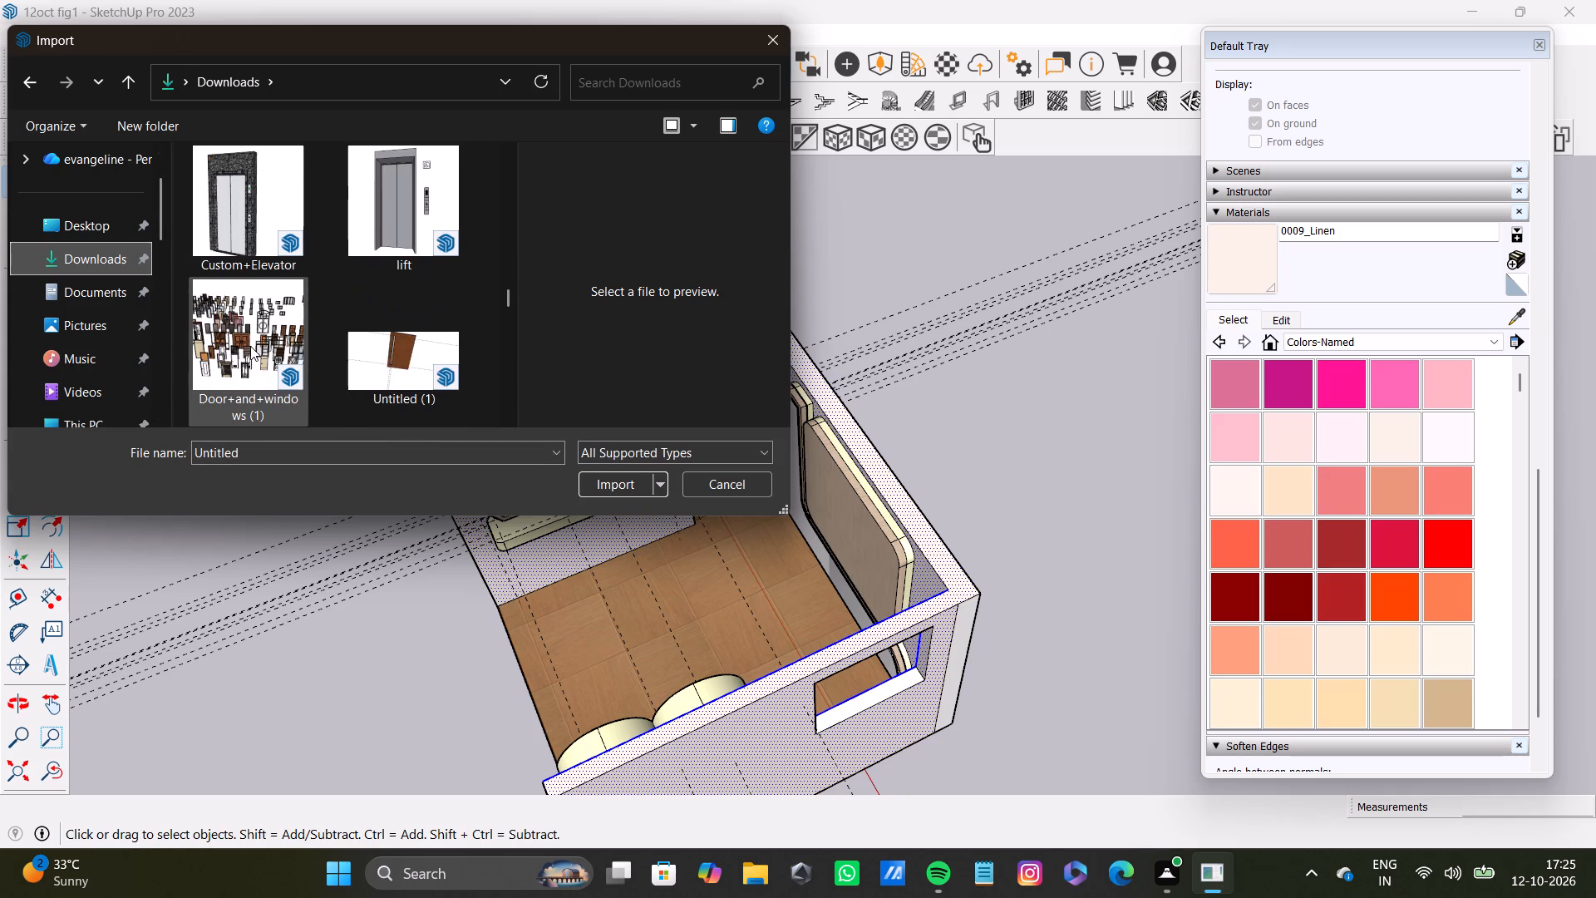
pyautogui.scroll(-1, 333, 290)
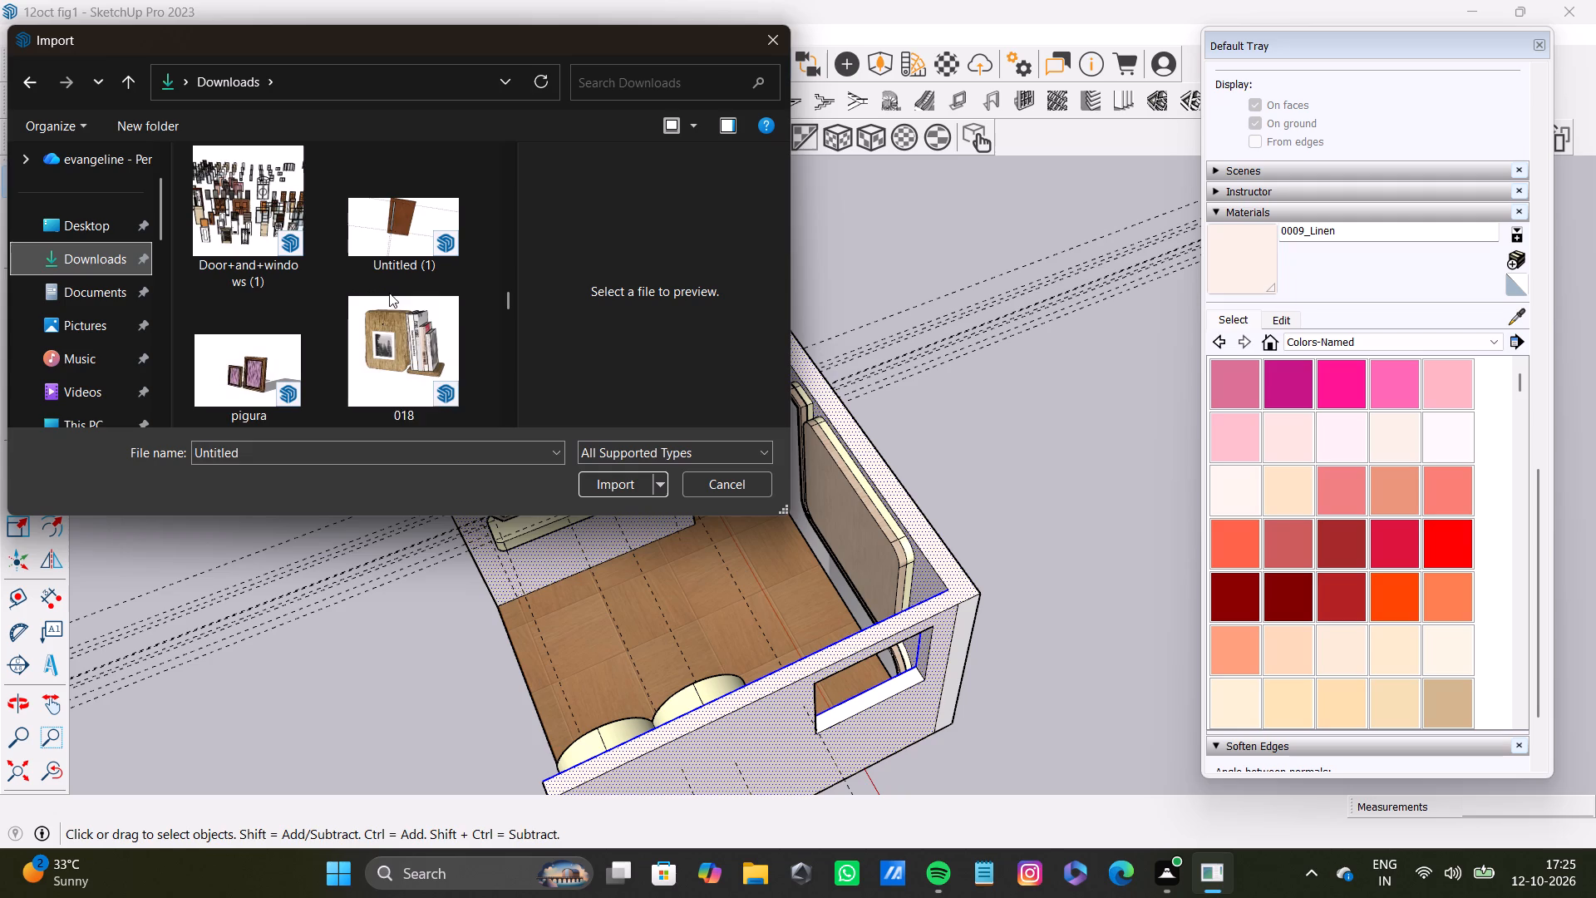
pyautogui.scroll(3, 355, 358)
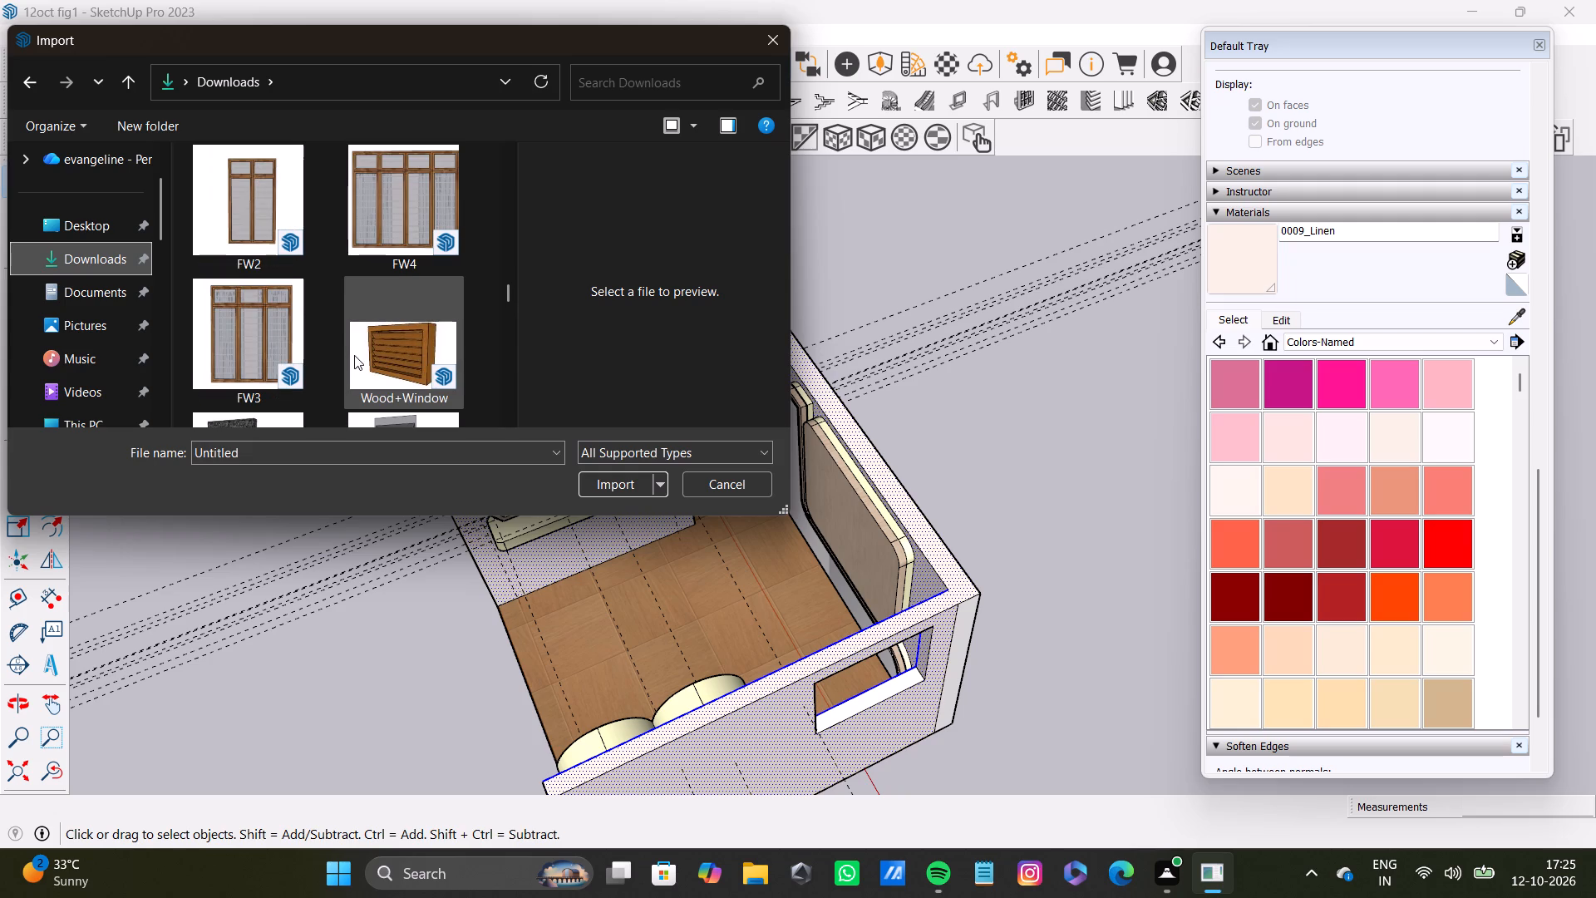
pyautogui.click(254, 201)
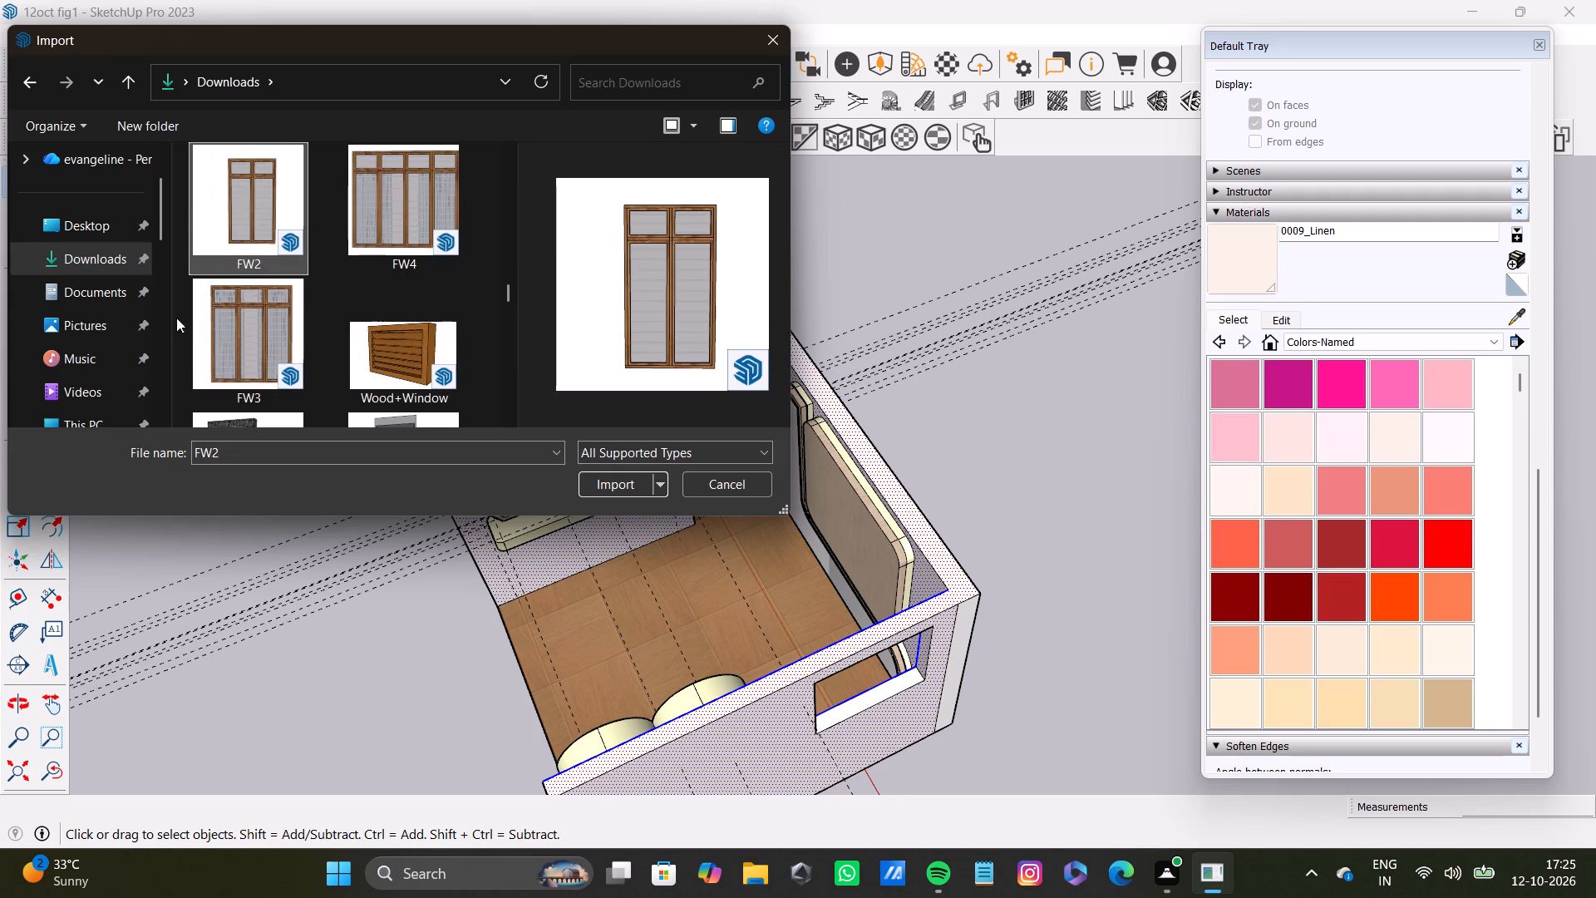
pyautogui.click(256, 327)
pyautogui.click(635, 481)
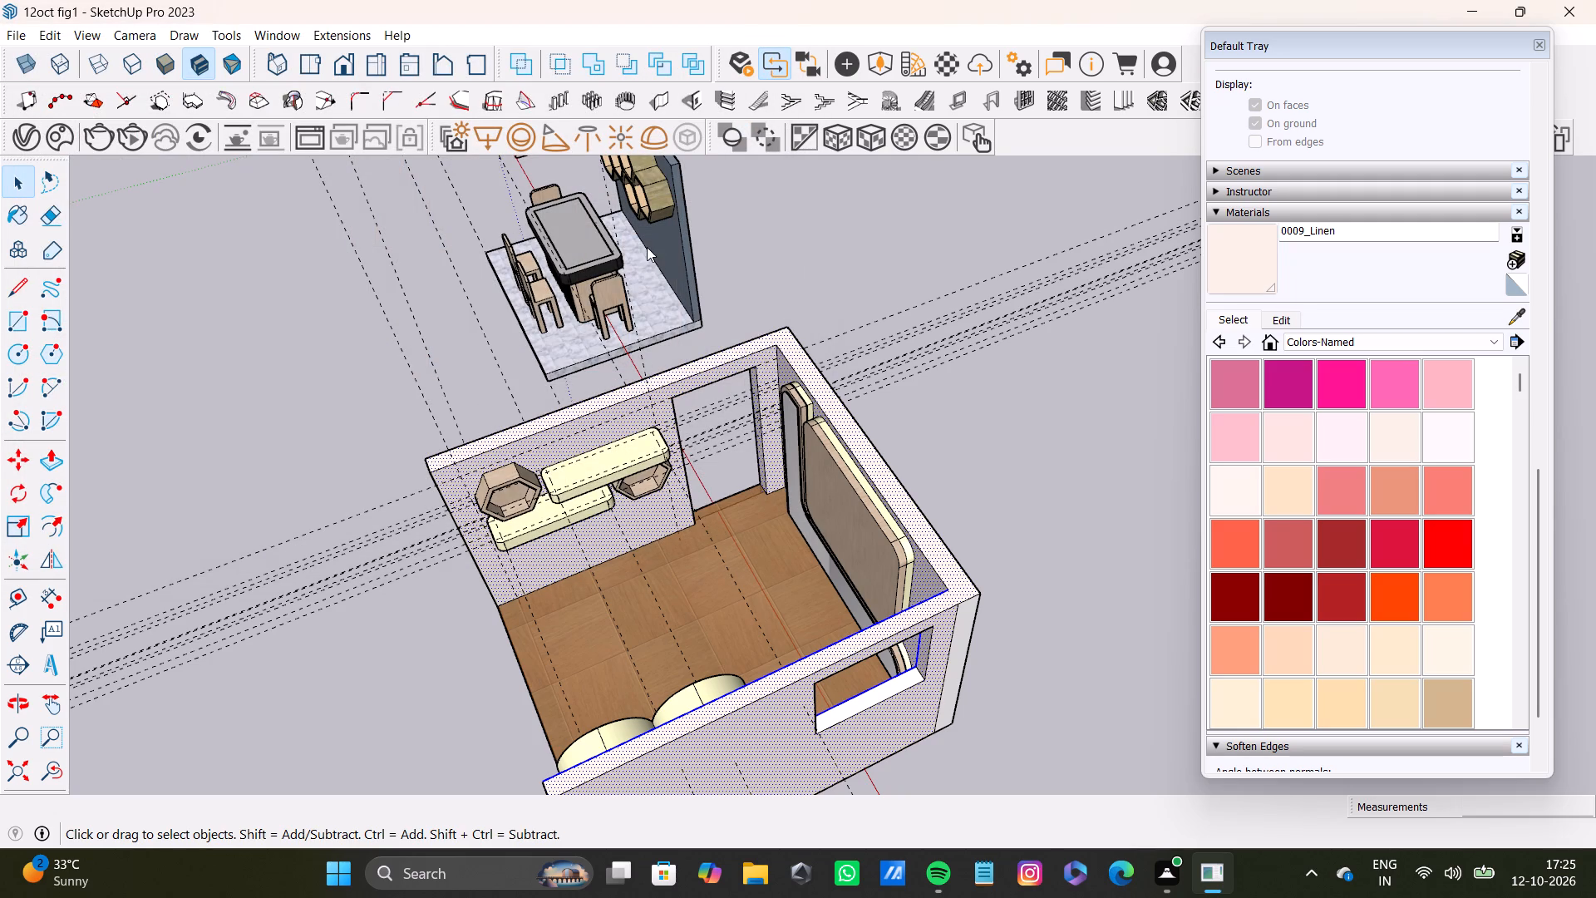
# Place the imported FW3 window in the open space outside the room, beyond the wall with the large rounded panel.
pyautogui.scroll(-7, 702, 506)
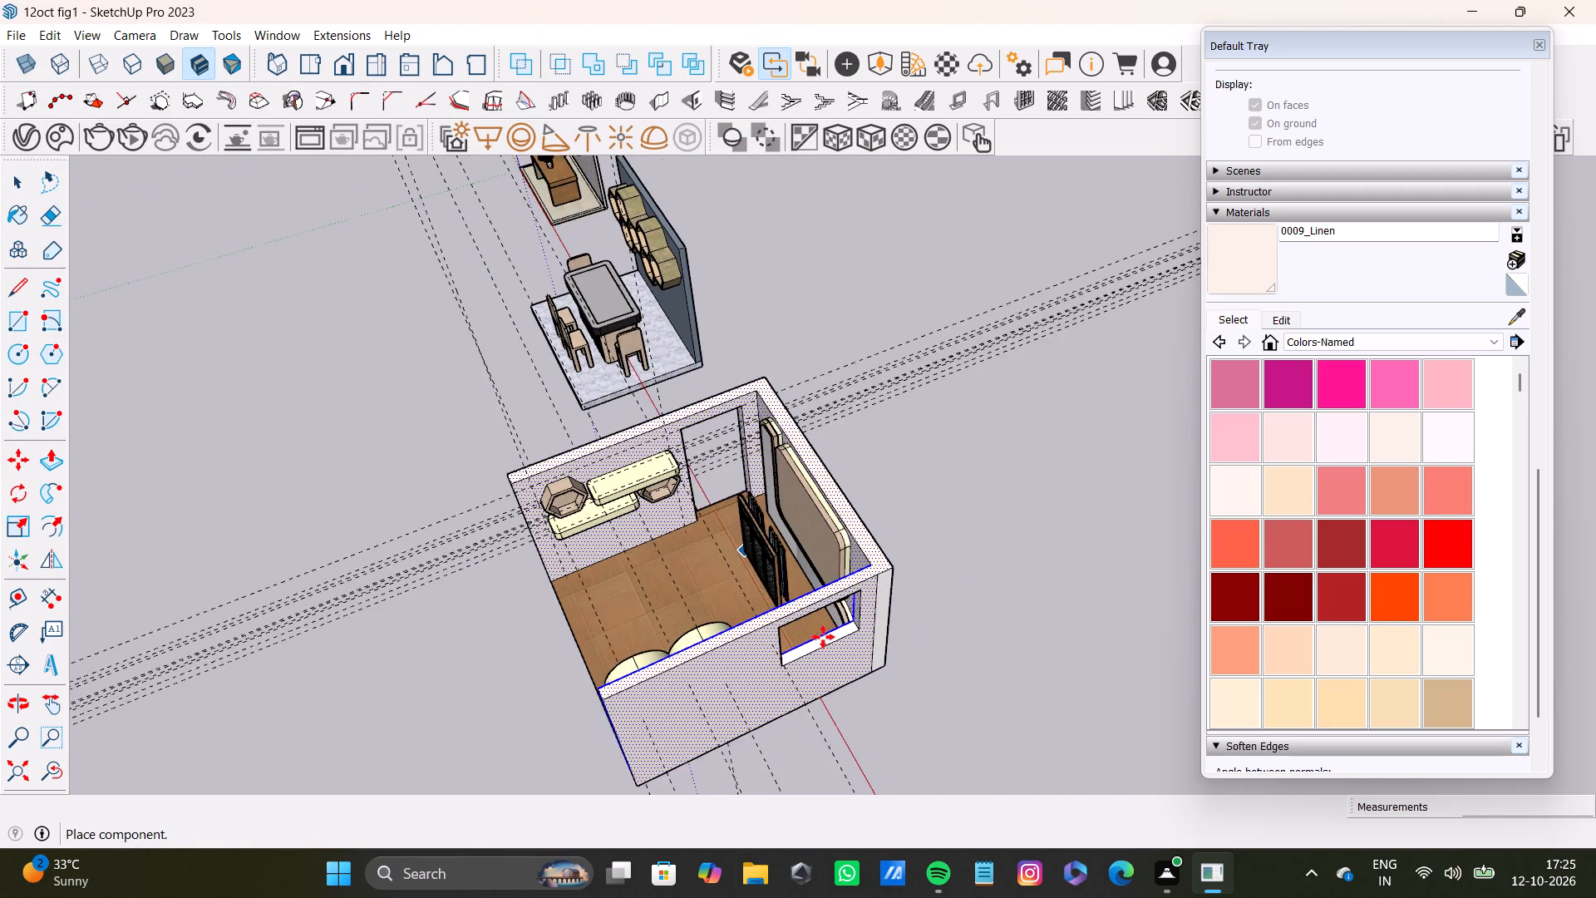
pyautogui.scroll(-1, 823, 637)
pyautogui.keyDown('shift'); pyautogui.moveTo(868, 664); pyautogui.dragTo(562, 581, button='middle'); pyautogui.keyUp('shift')
pyautogui.click(721, 486)
pyautogui.scroll(8, 728, 505)
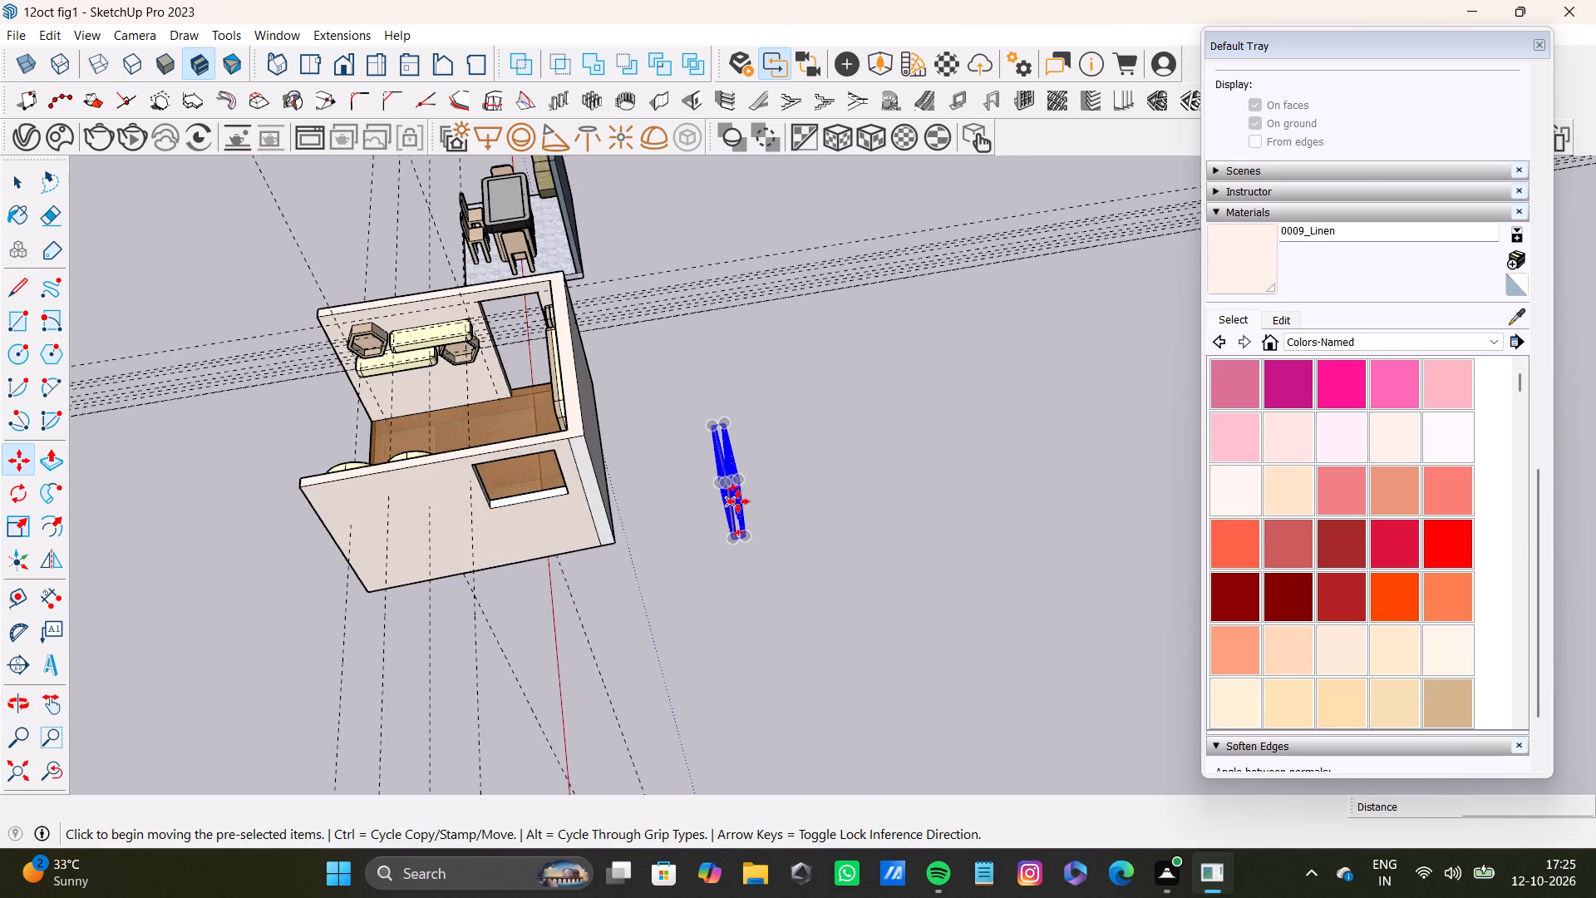
pyautogui.moveTo(738, 501); pyautogui.dragTo(1036, 495, button='middle')
pyautogui.scroll(12, 739, 506)
pyautogui.press('space')
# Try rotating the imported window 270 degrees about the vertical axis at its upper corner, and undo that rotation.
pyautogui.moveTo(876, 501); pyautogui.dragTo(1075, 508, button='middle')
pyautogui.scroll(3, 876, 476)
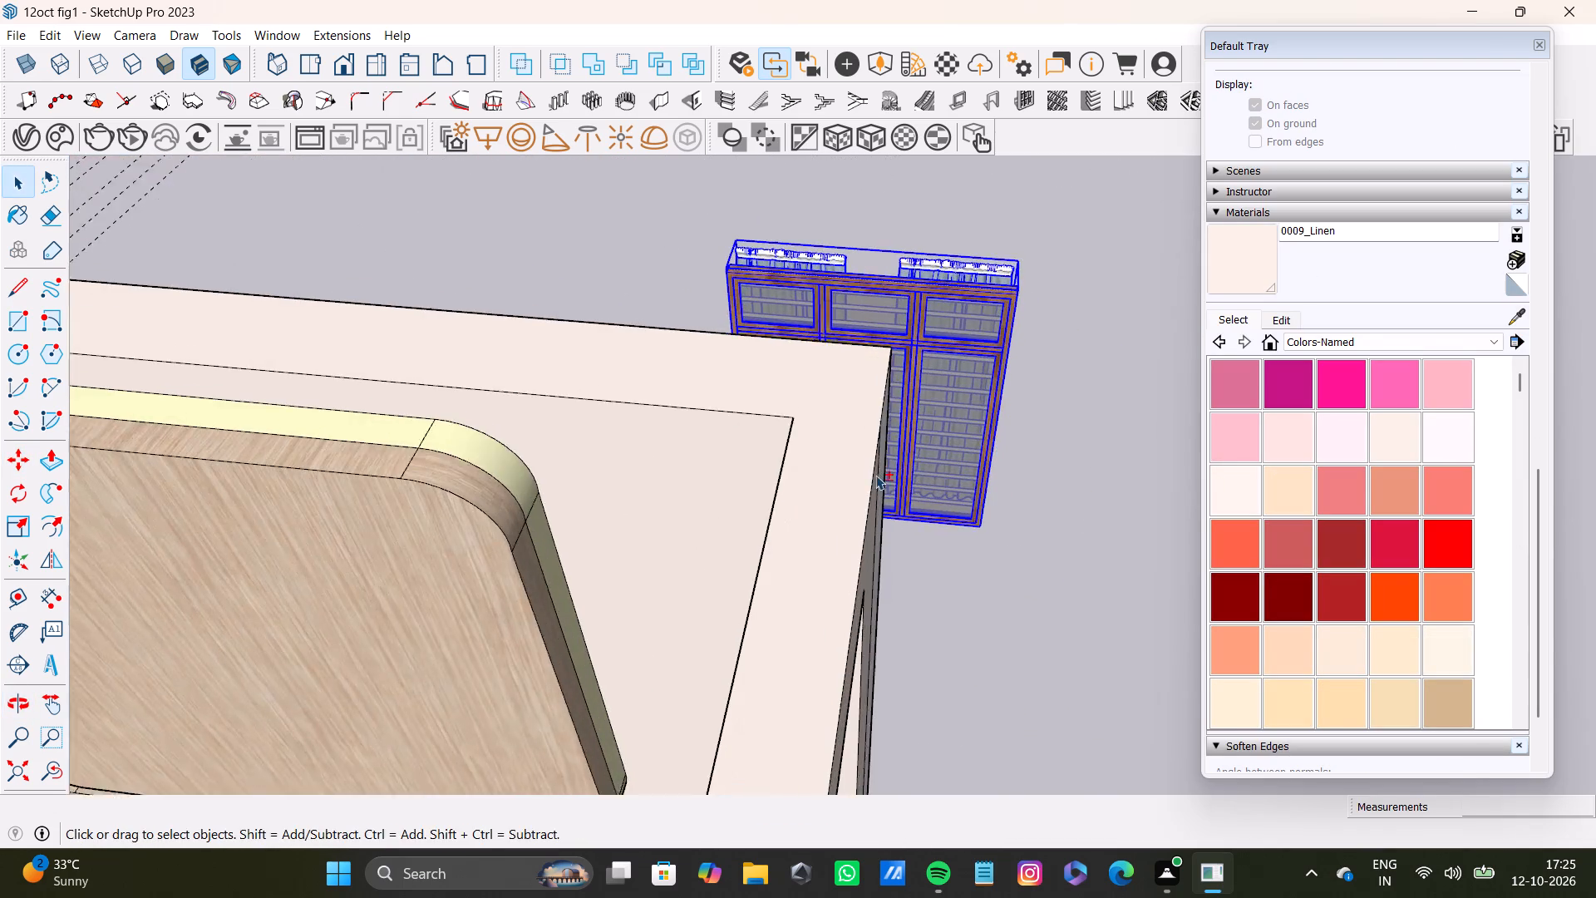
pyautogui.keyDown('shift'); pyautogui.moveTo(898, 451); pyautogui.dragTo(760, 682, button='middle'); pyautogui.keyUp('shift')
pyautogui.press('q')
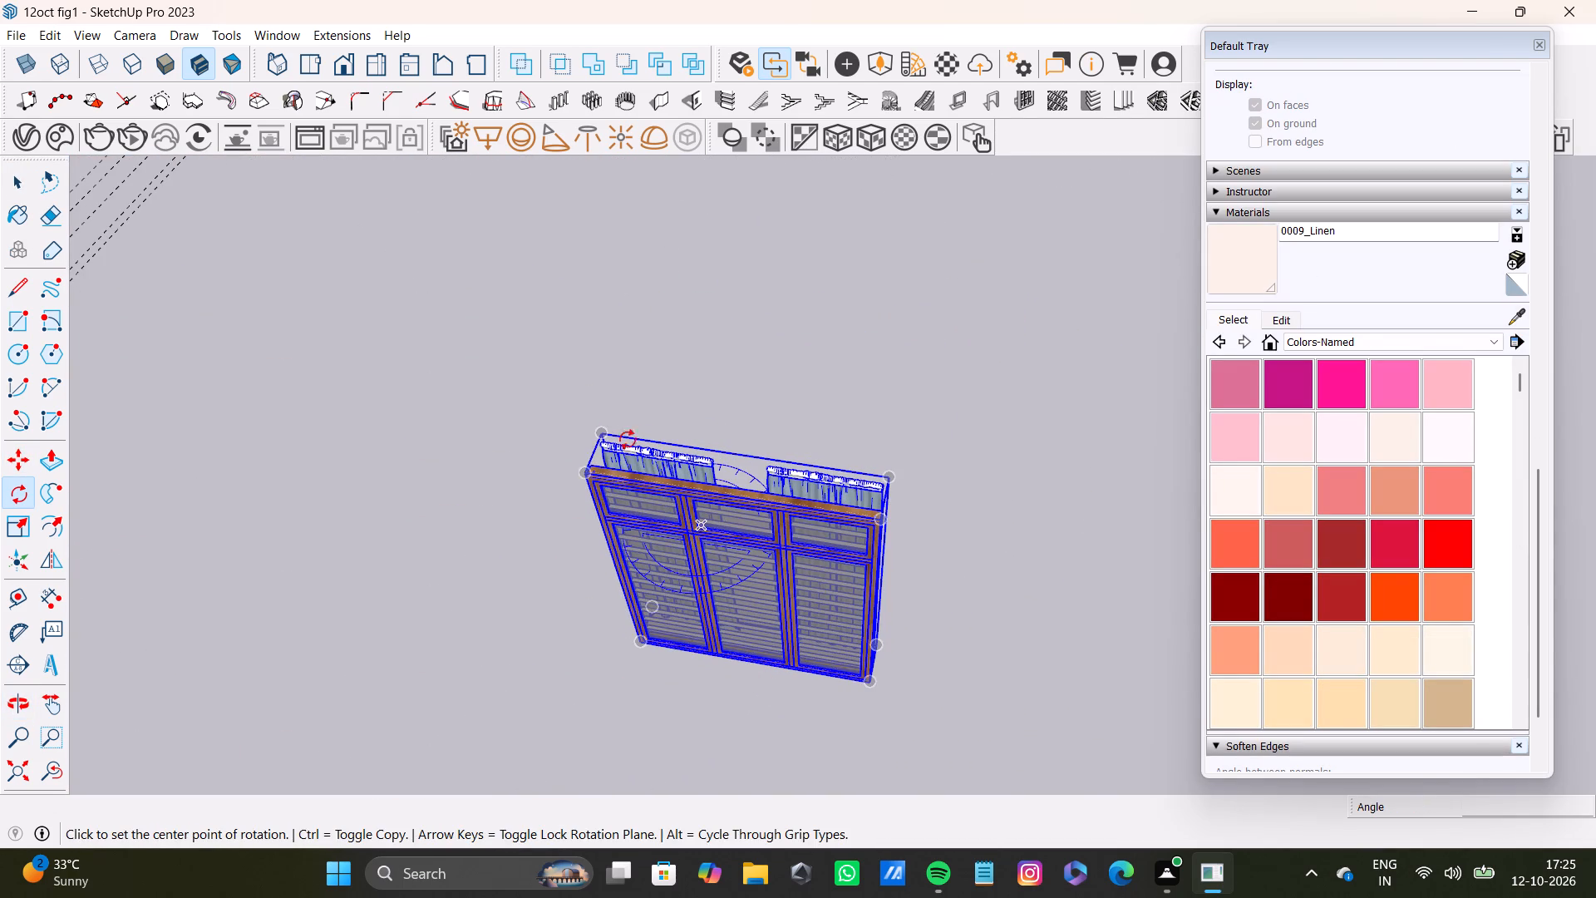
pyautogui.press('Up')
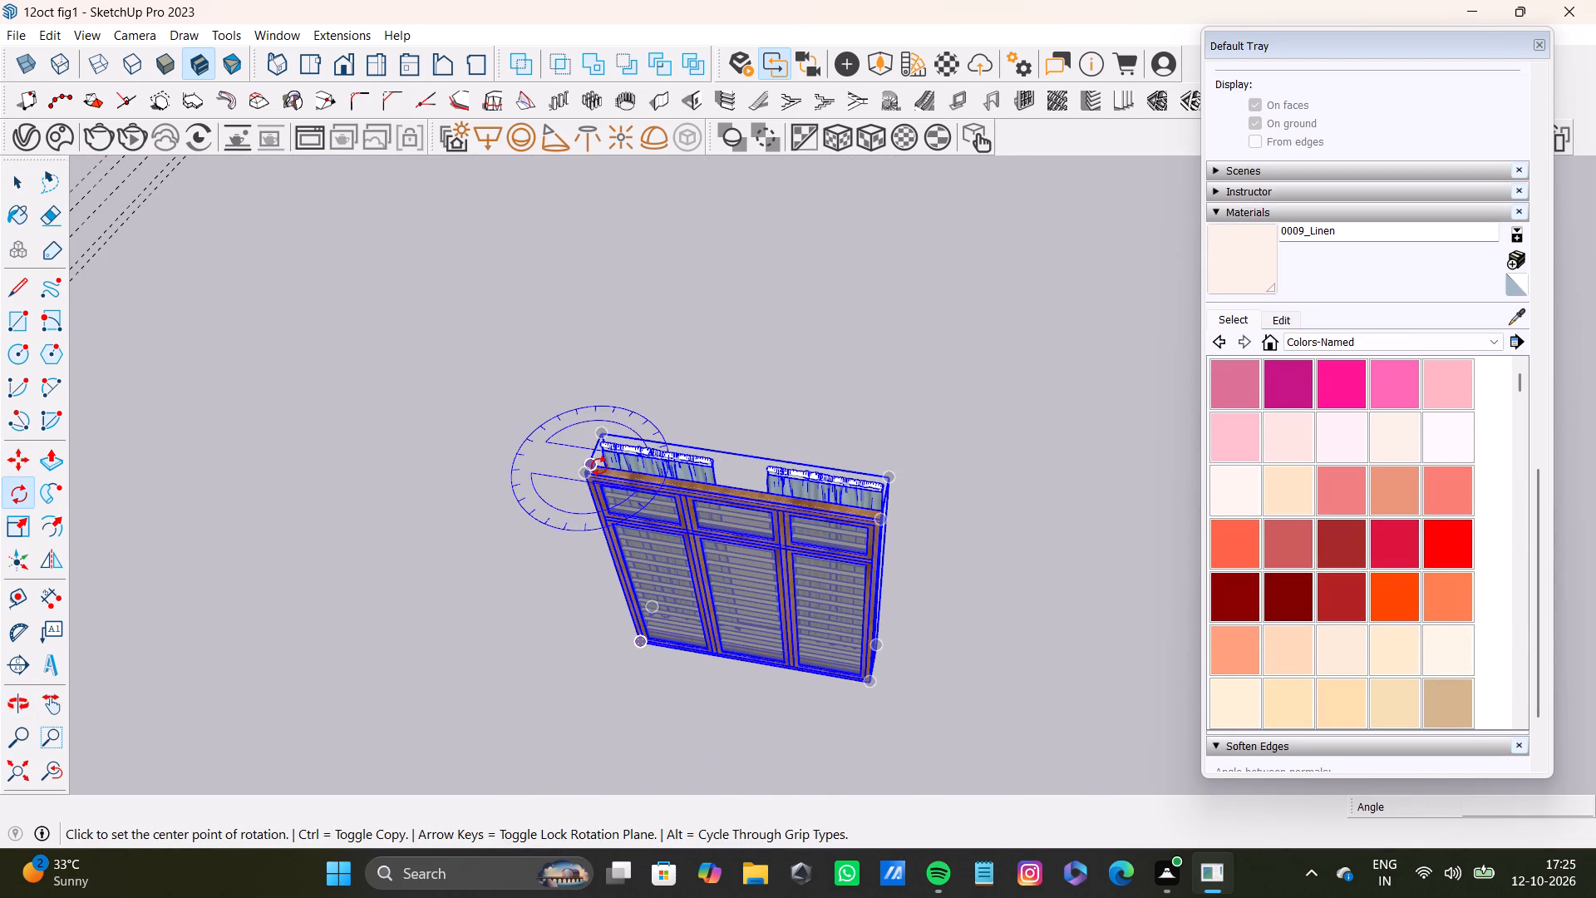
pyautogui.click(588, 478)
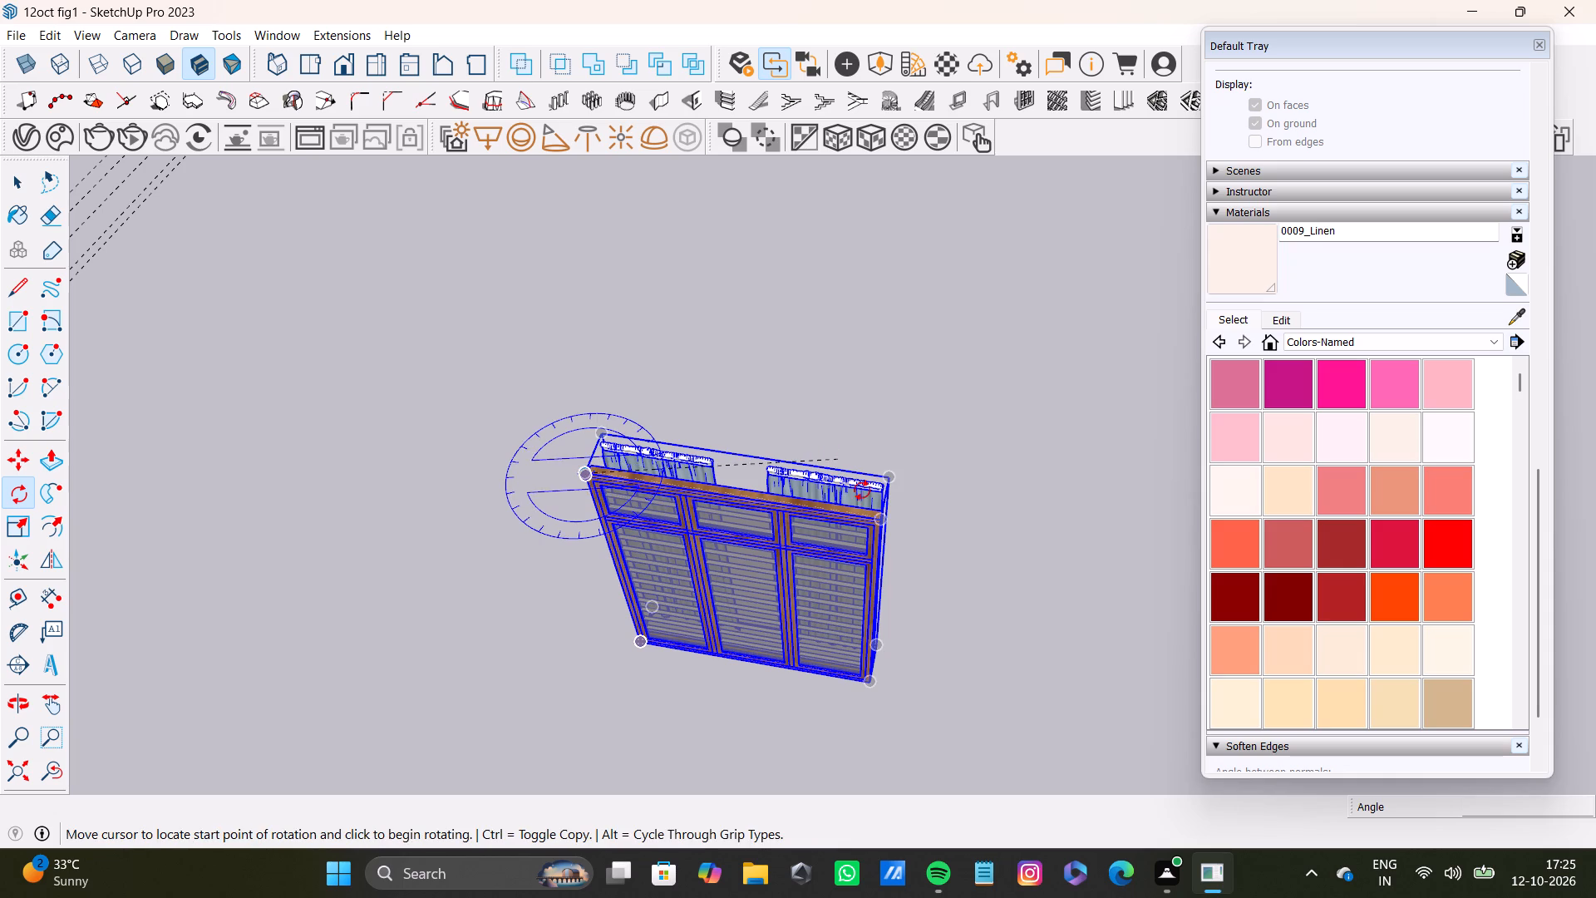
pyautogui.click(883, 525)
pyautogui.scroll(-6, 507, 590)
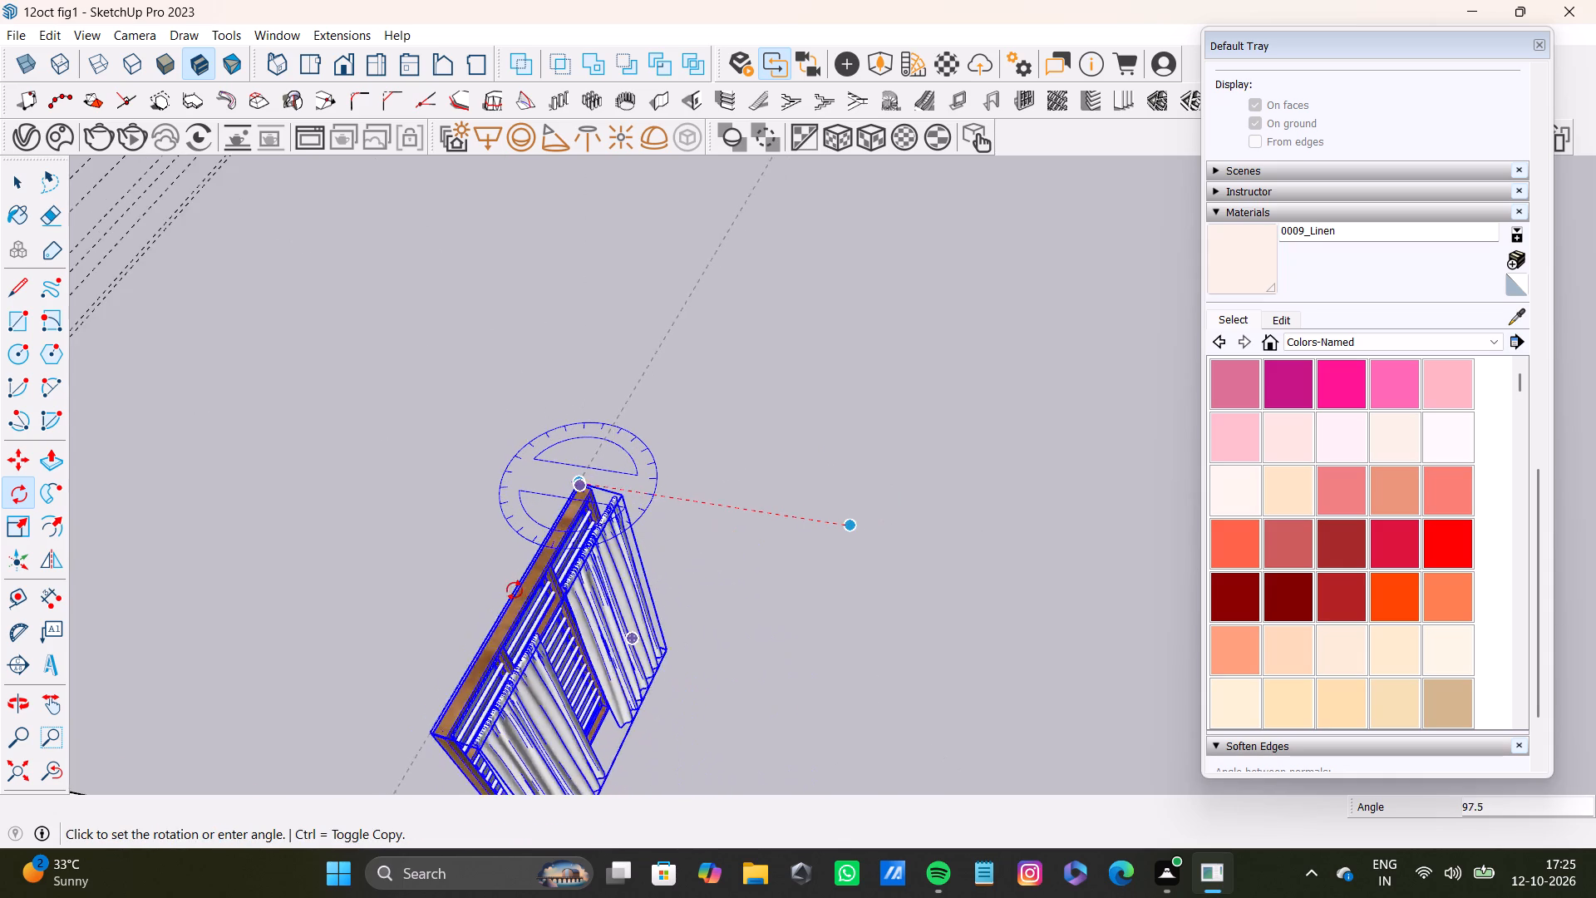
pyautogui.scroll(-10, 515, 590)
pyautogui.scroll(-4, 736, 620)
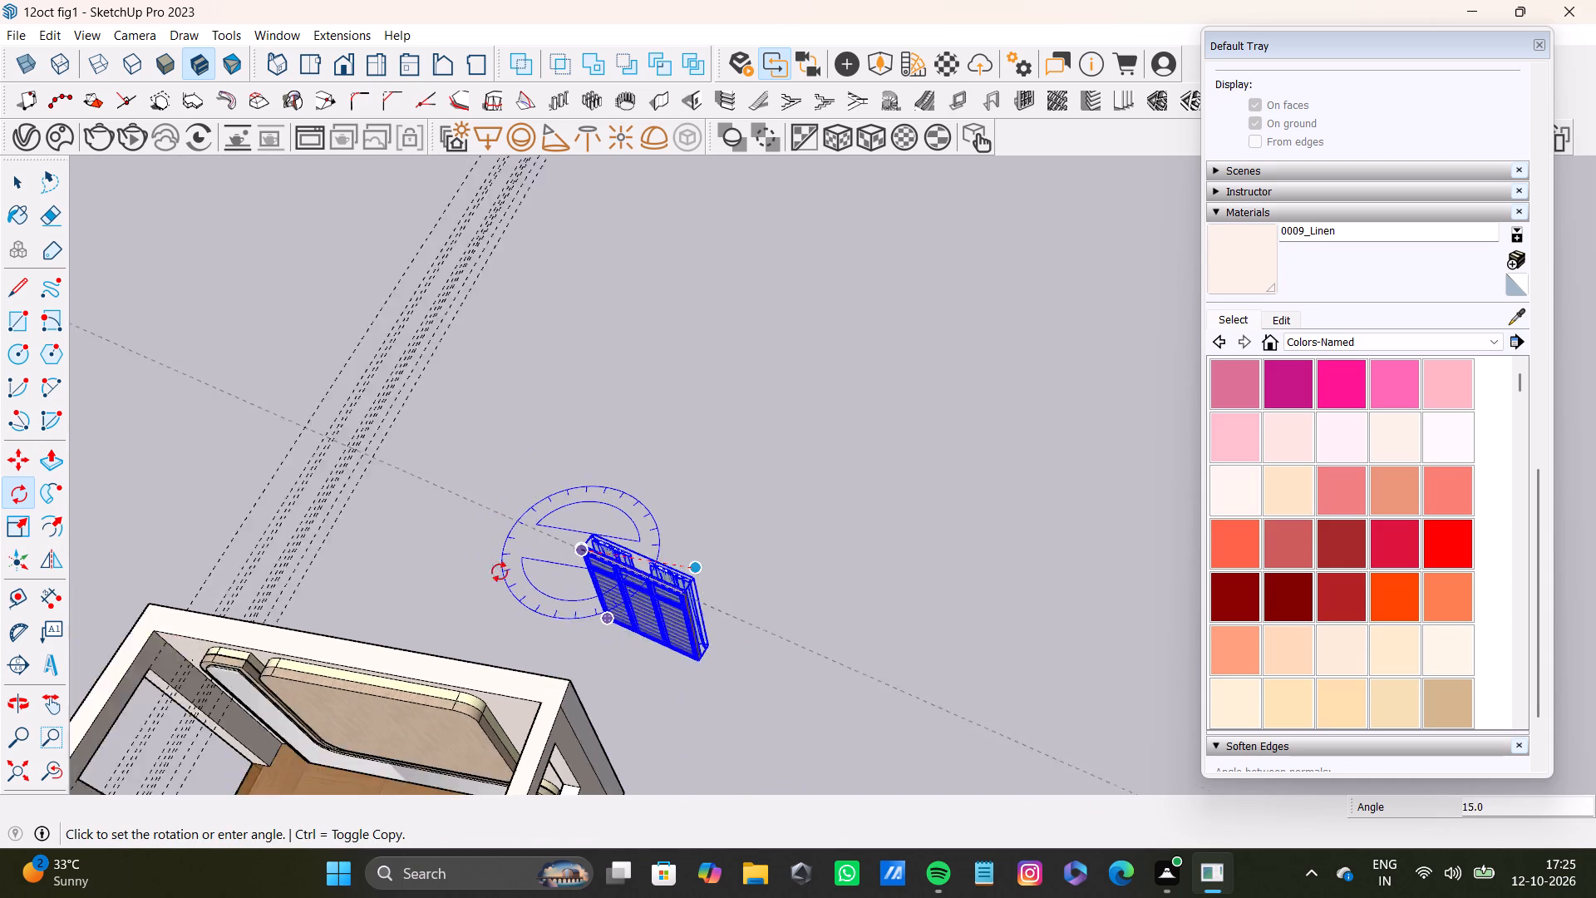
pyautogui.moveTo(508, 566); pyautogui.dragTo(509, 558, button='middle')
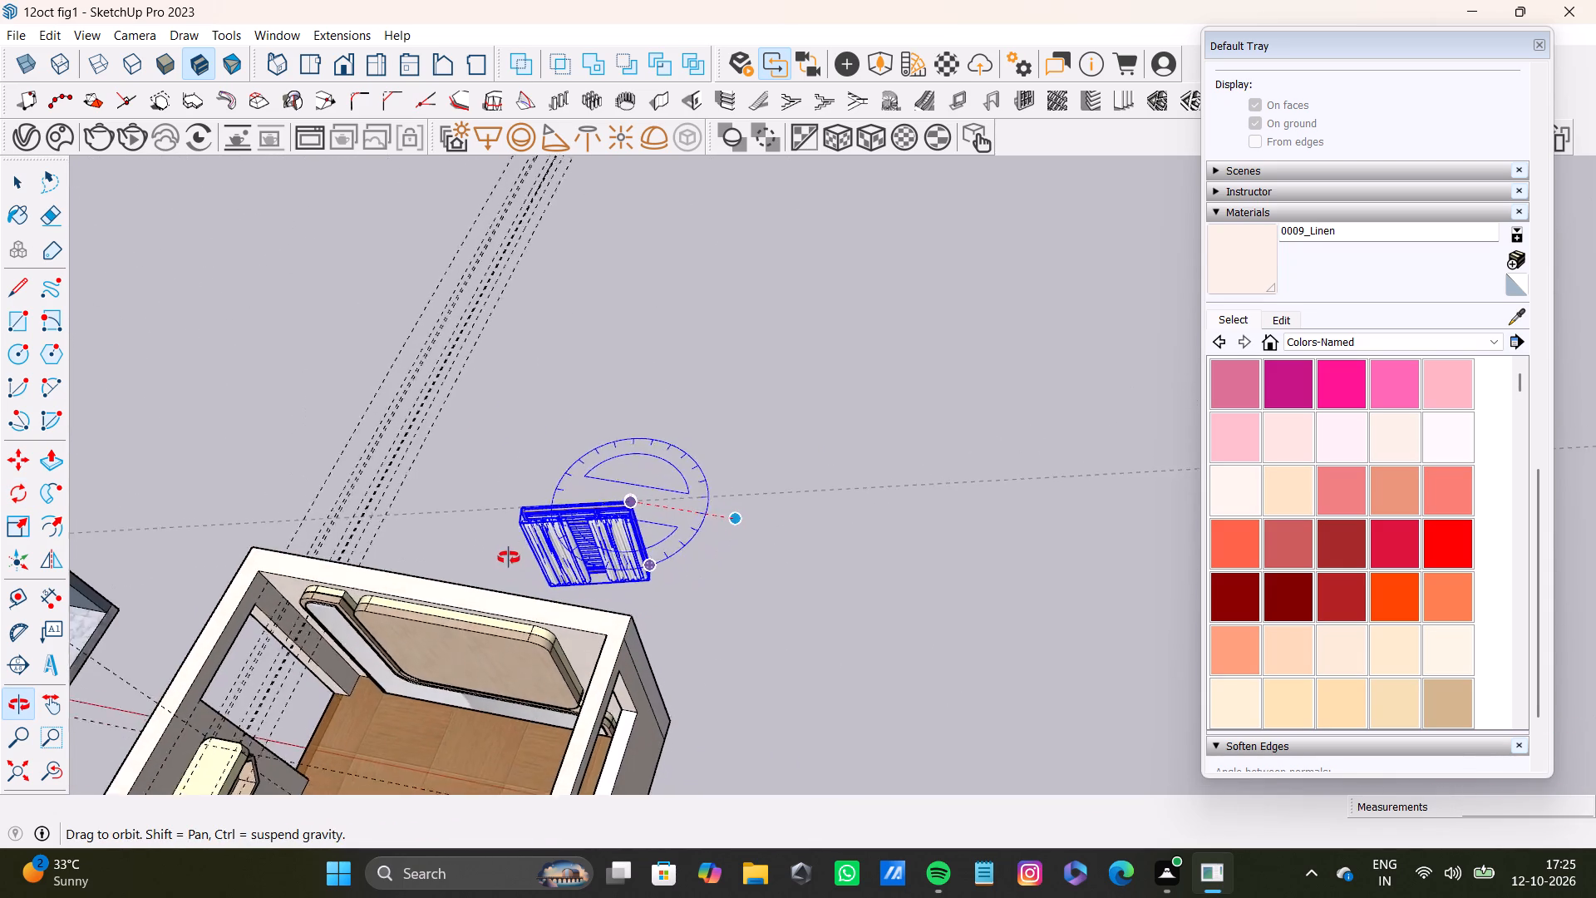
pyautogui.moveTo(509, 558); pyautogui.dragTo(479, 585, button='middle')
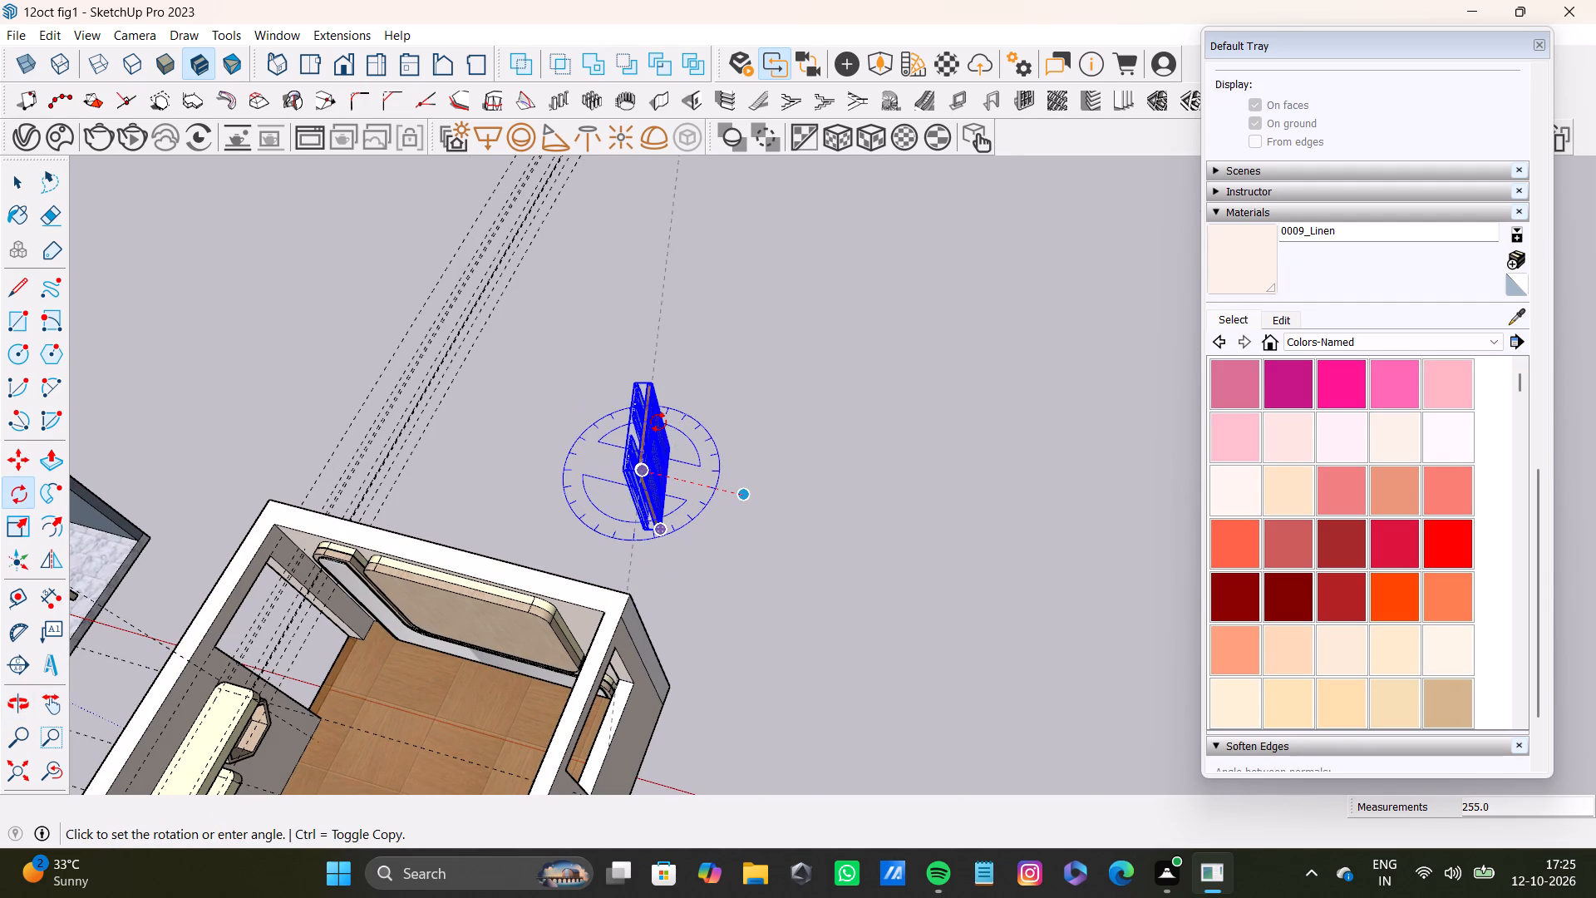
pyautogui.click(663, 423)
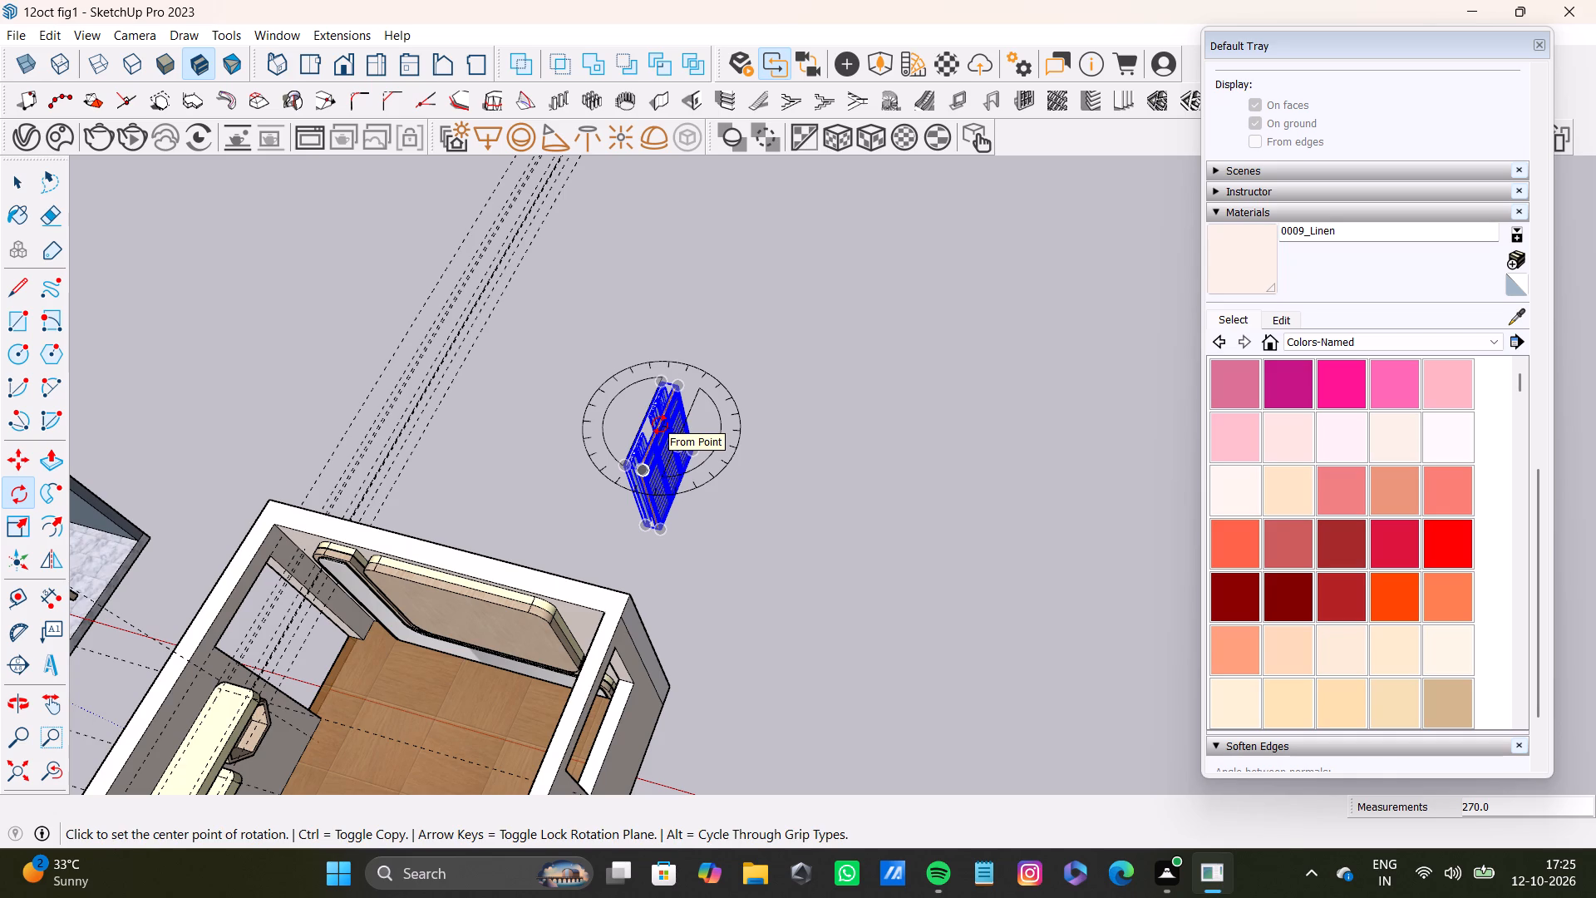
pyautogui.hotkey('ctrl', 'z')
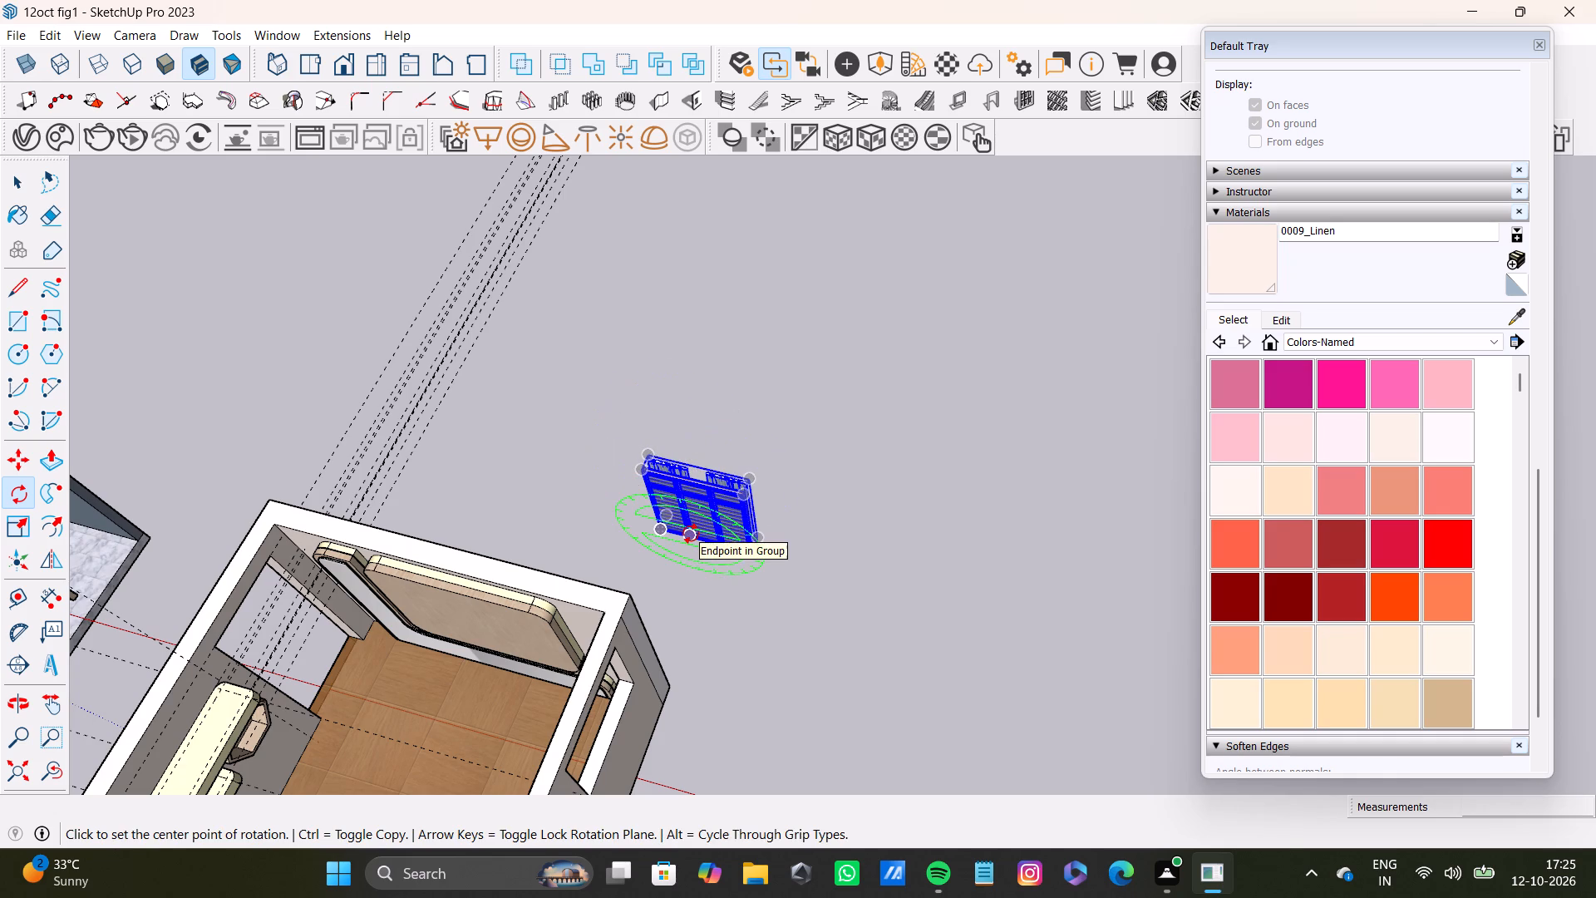
# Rotate the imported window about the vertical axis, centred on its upper corner.
pyautogui.press('q')
pyautogui.scroll(6, 640, 484)
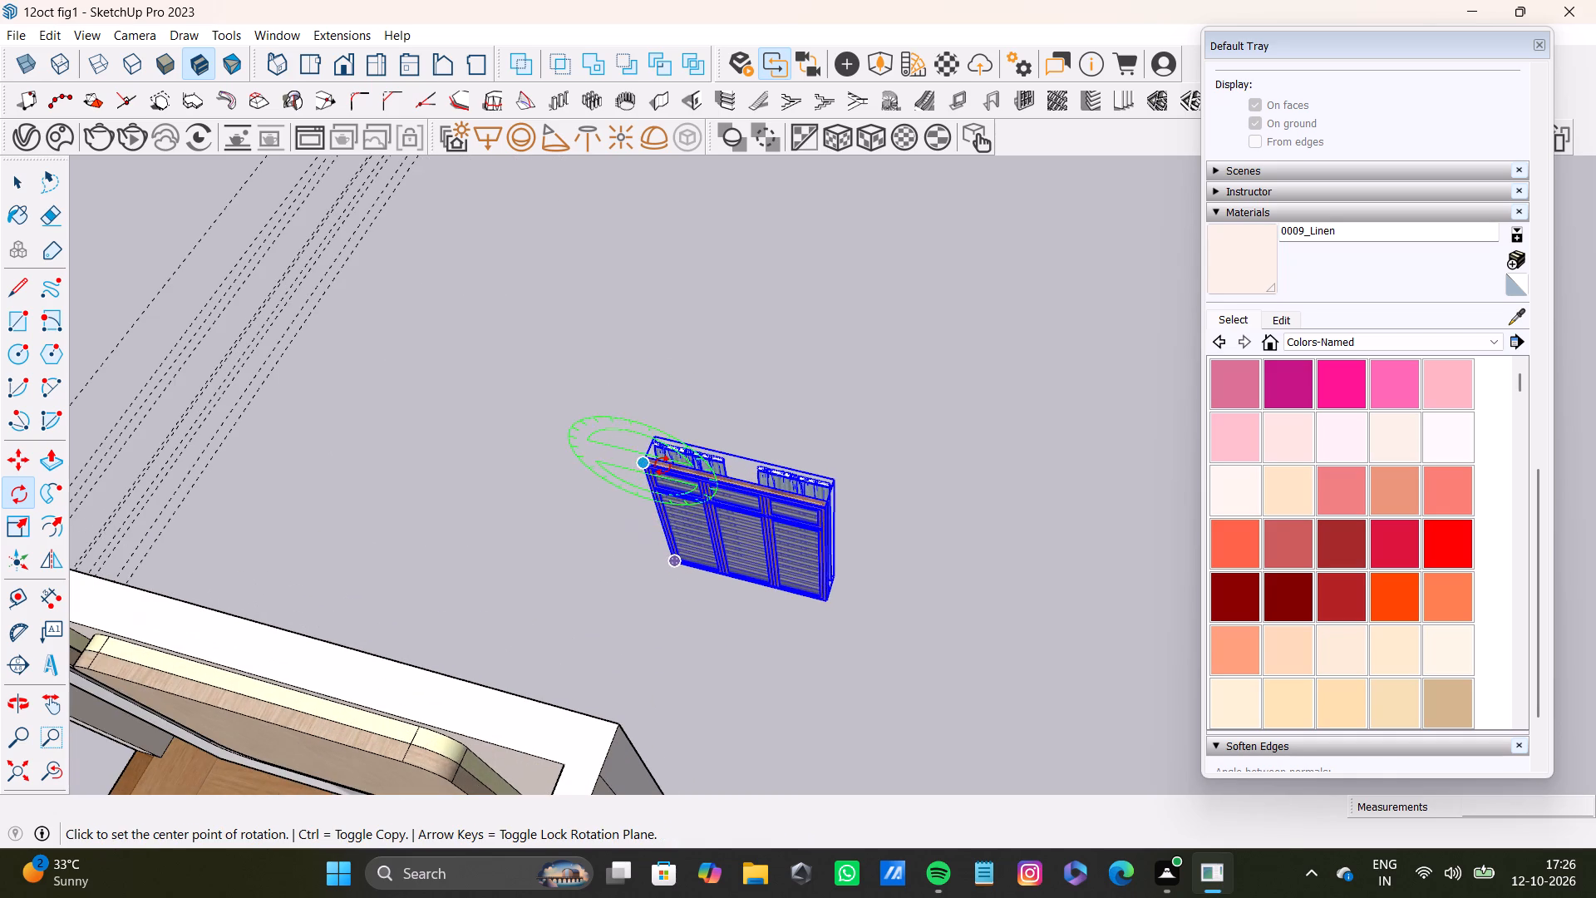
pyautogui.press('Up')
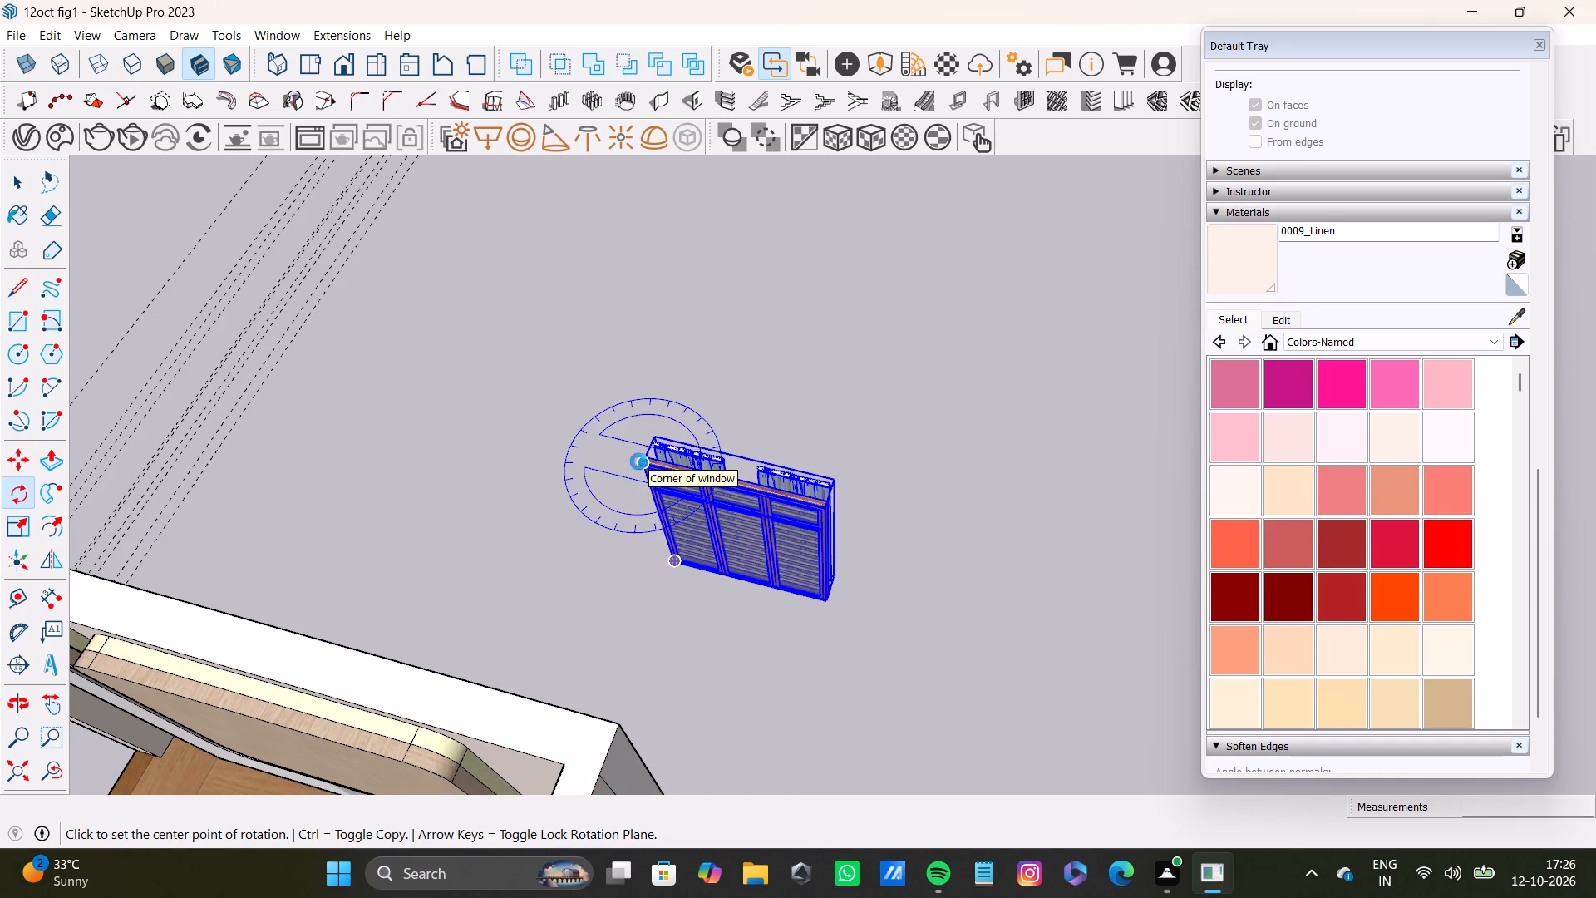
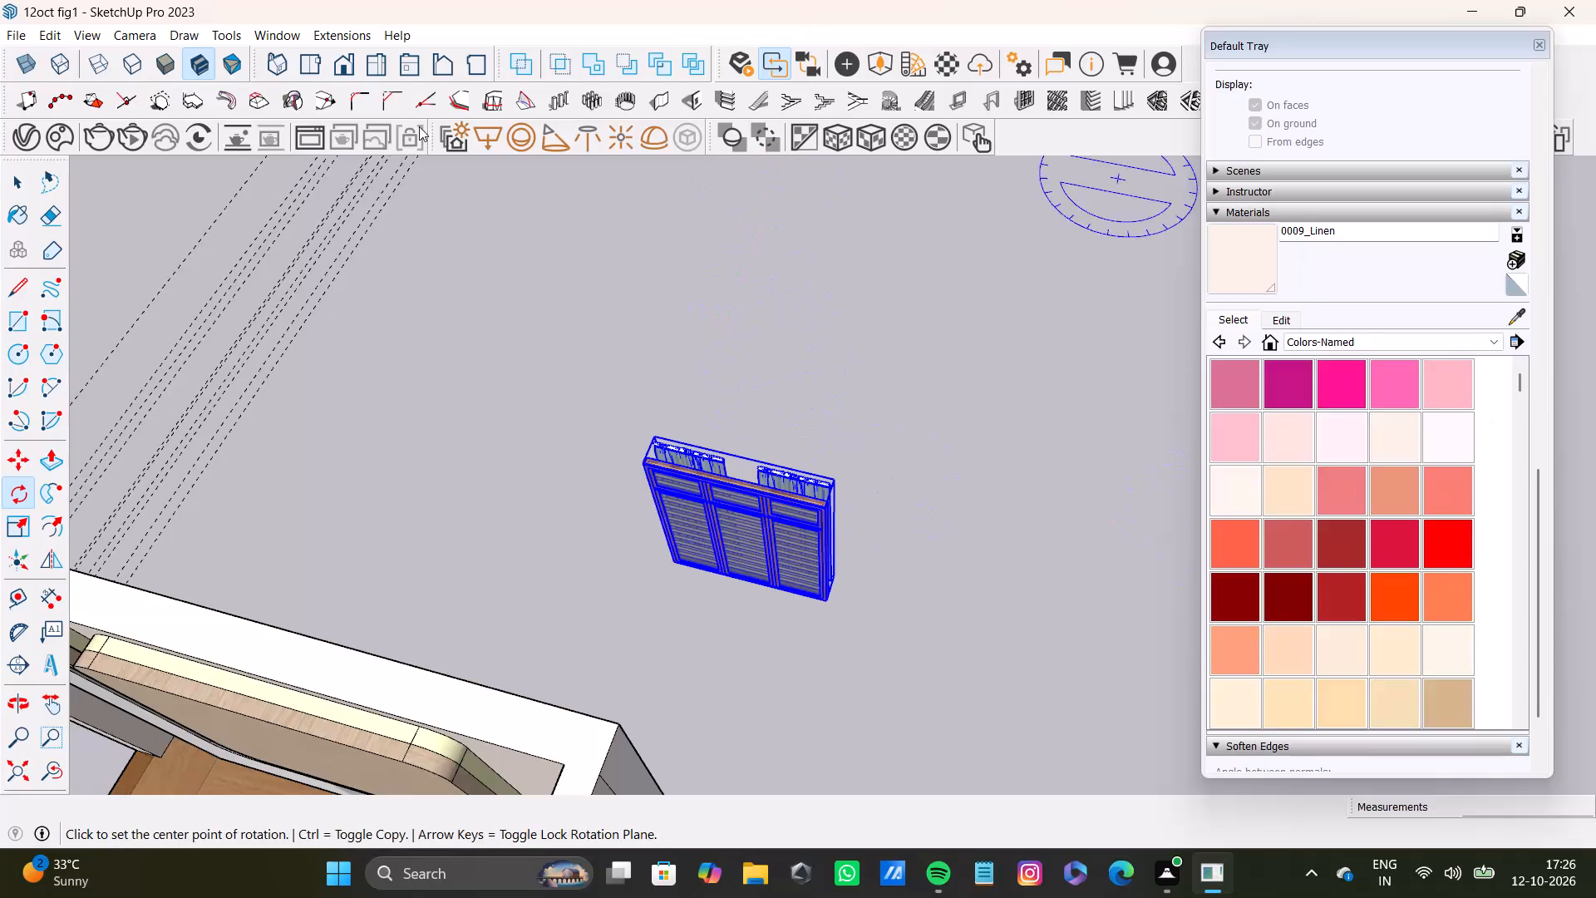
# Rotate the imported window 90 degrees about the vertical axis, centred on its upper front corner.
pyautogui.scroll(4, 604, 491)
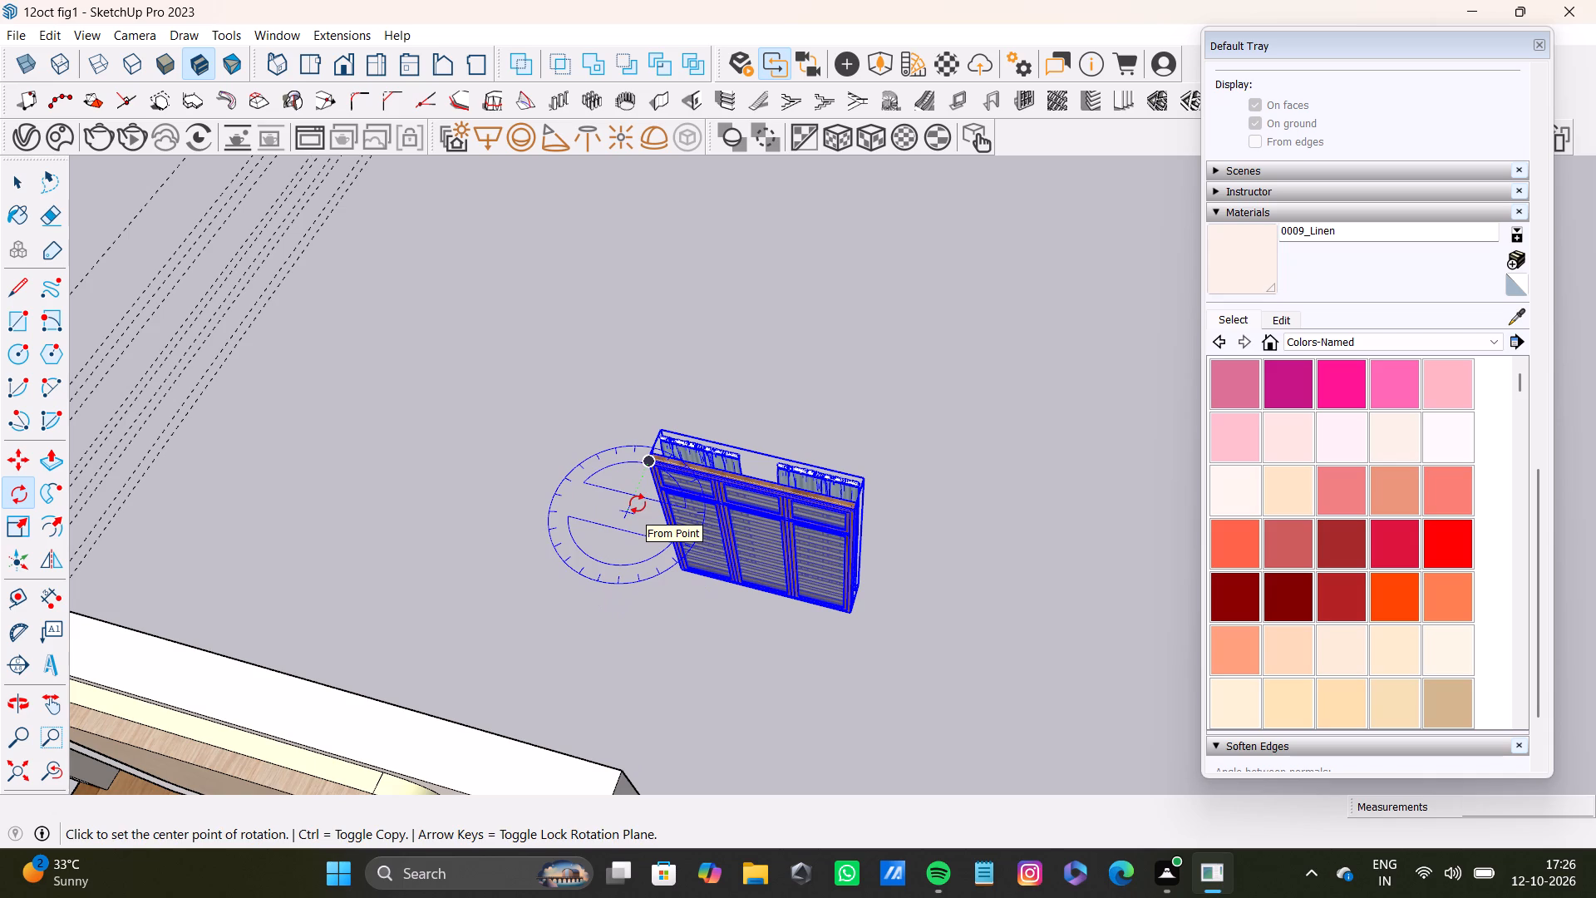
pyautogui.scroll(8, 656, 491)
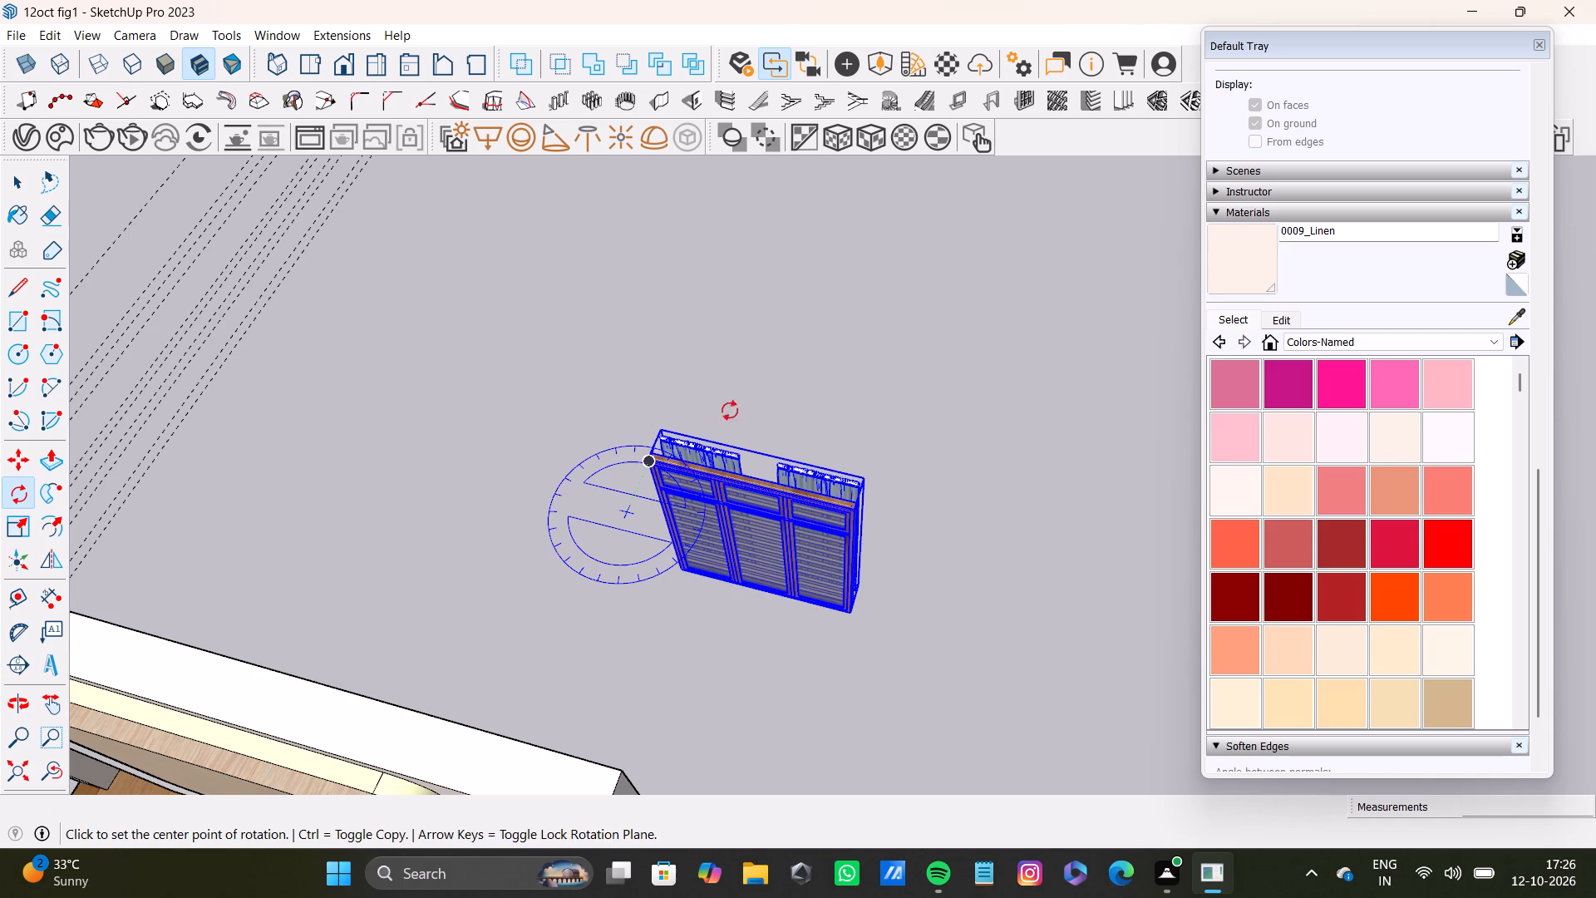
pyautogui.scroll(18, 654, 447)
pyautogui.scroll(-12, 697, 521)
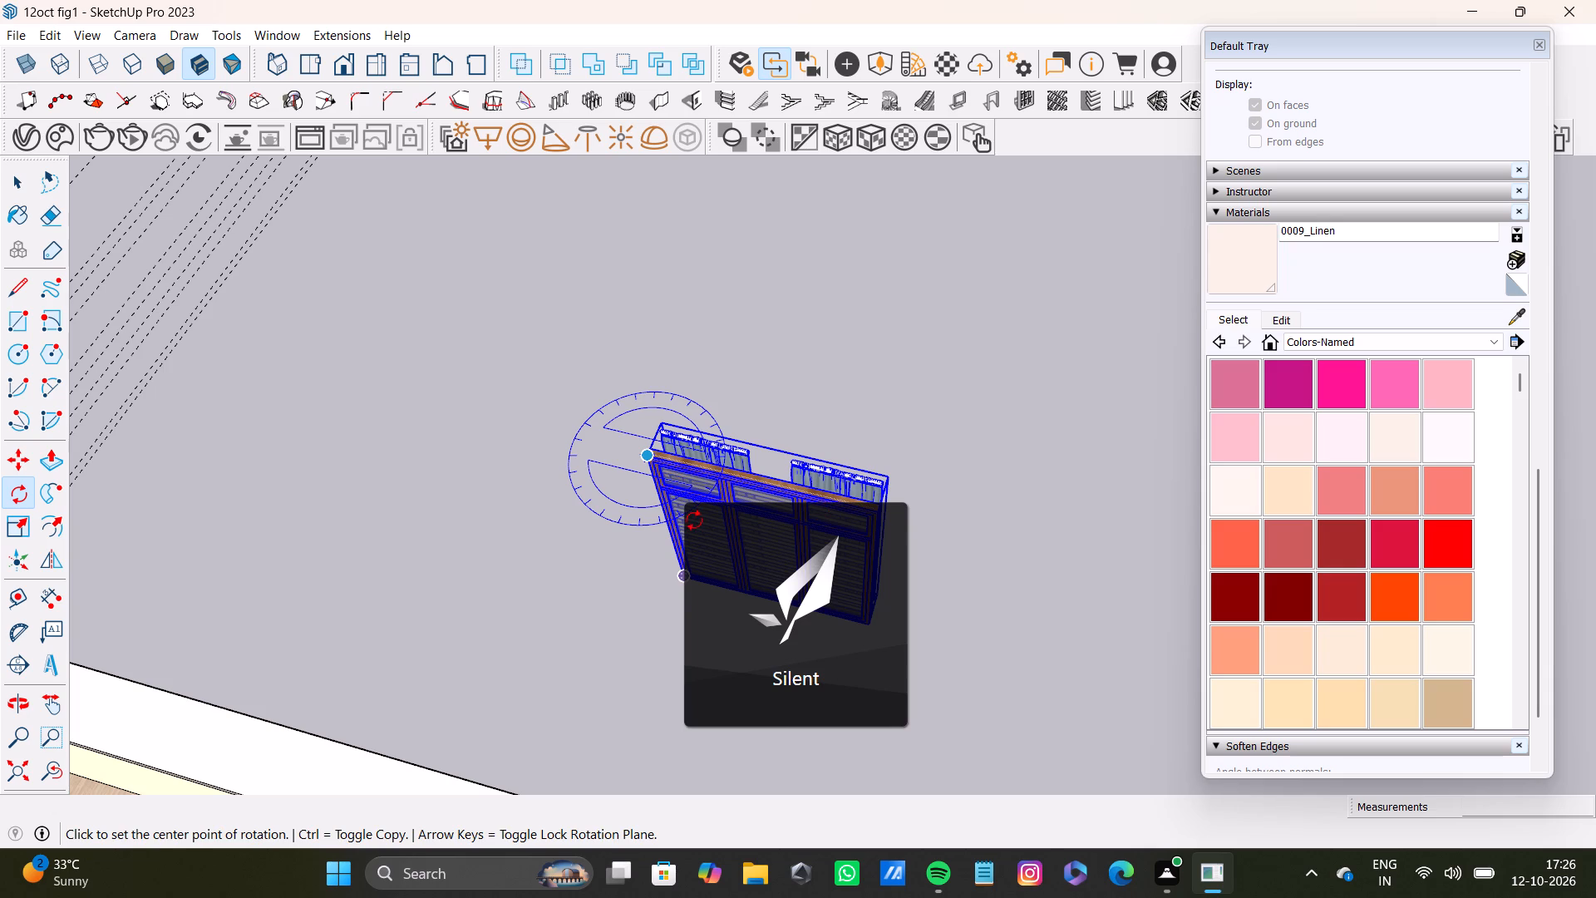
pyautogui.moveTo(694, 521); pyautogui.dragTo(837, 501, button='middle')
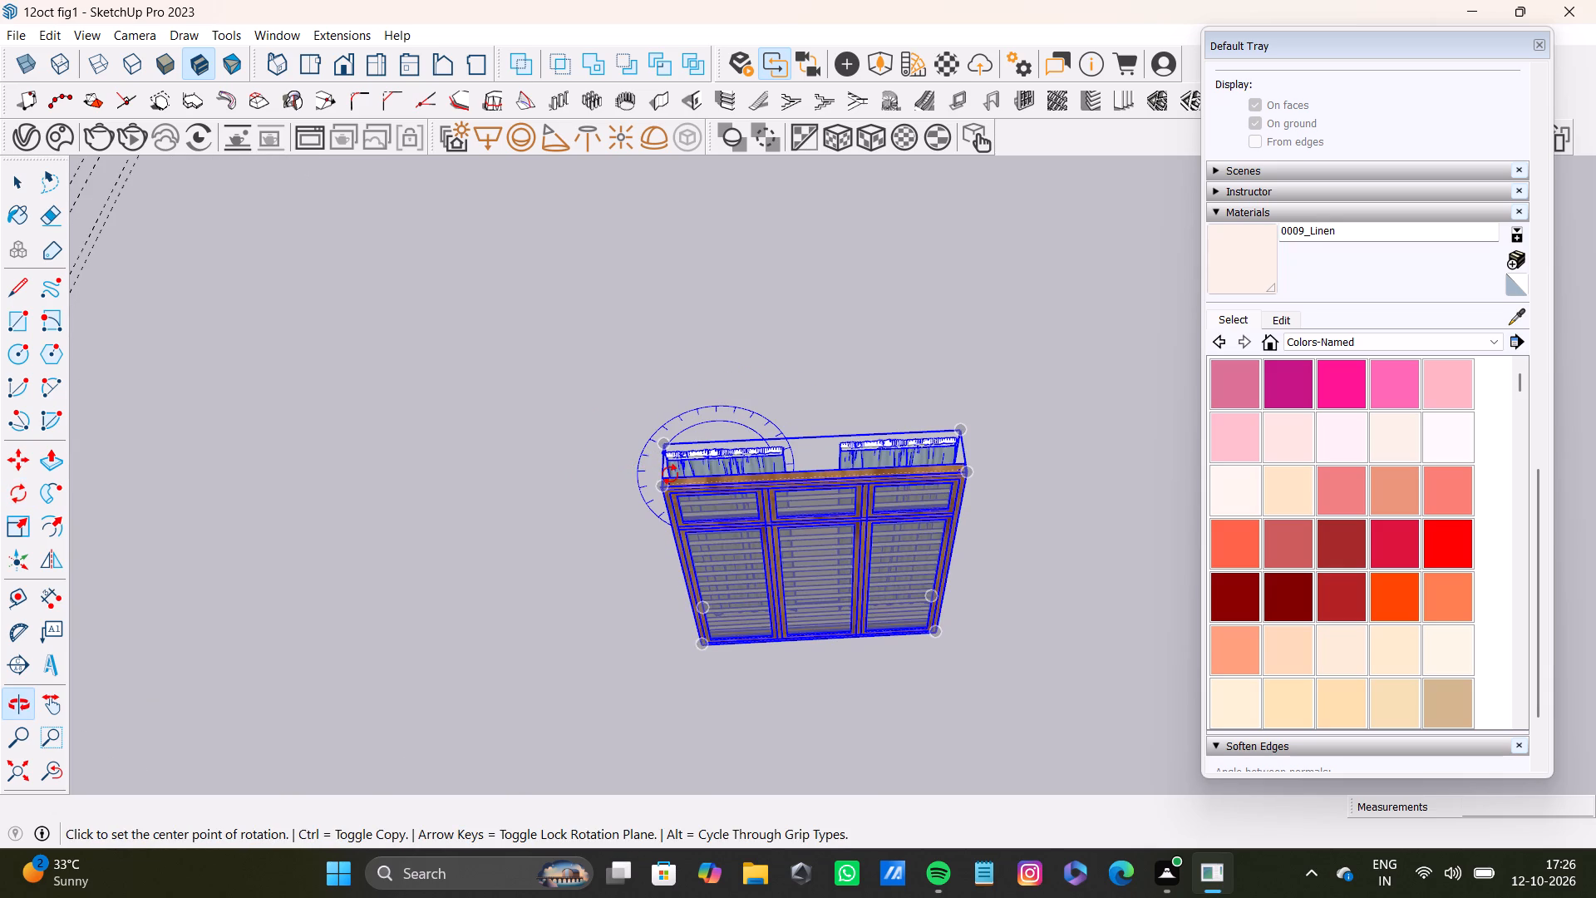
pyautogui.scroll(-14, 705, 496)
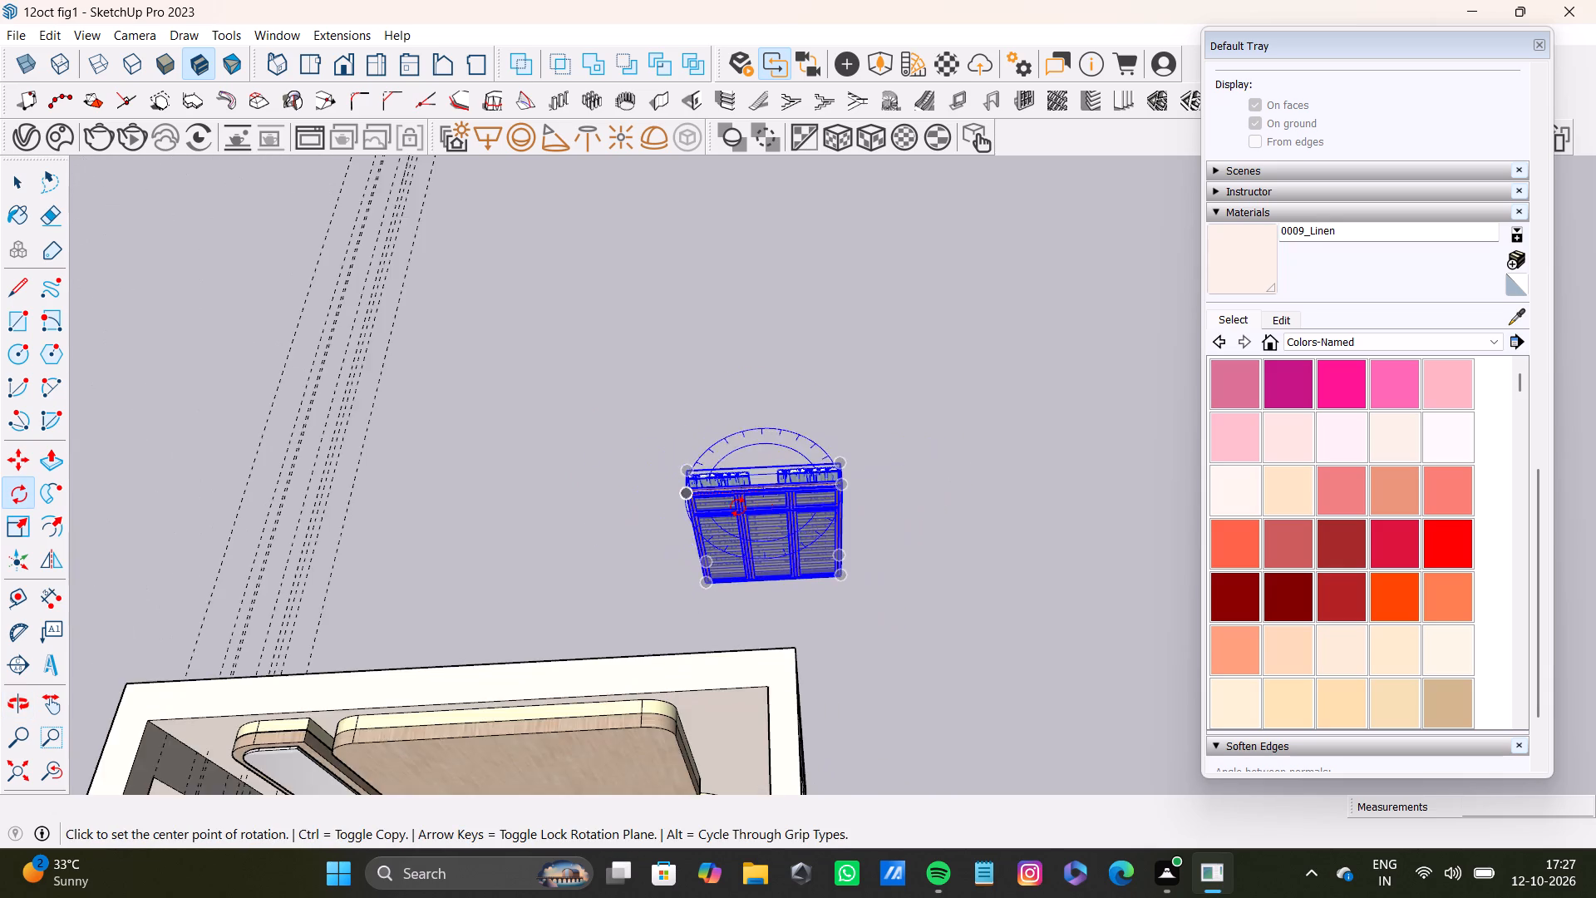
pyautogui.scroll(10, 730, 502)
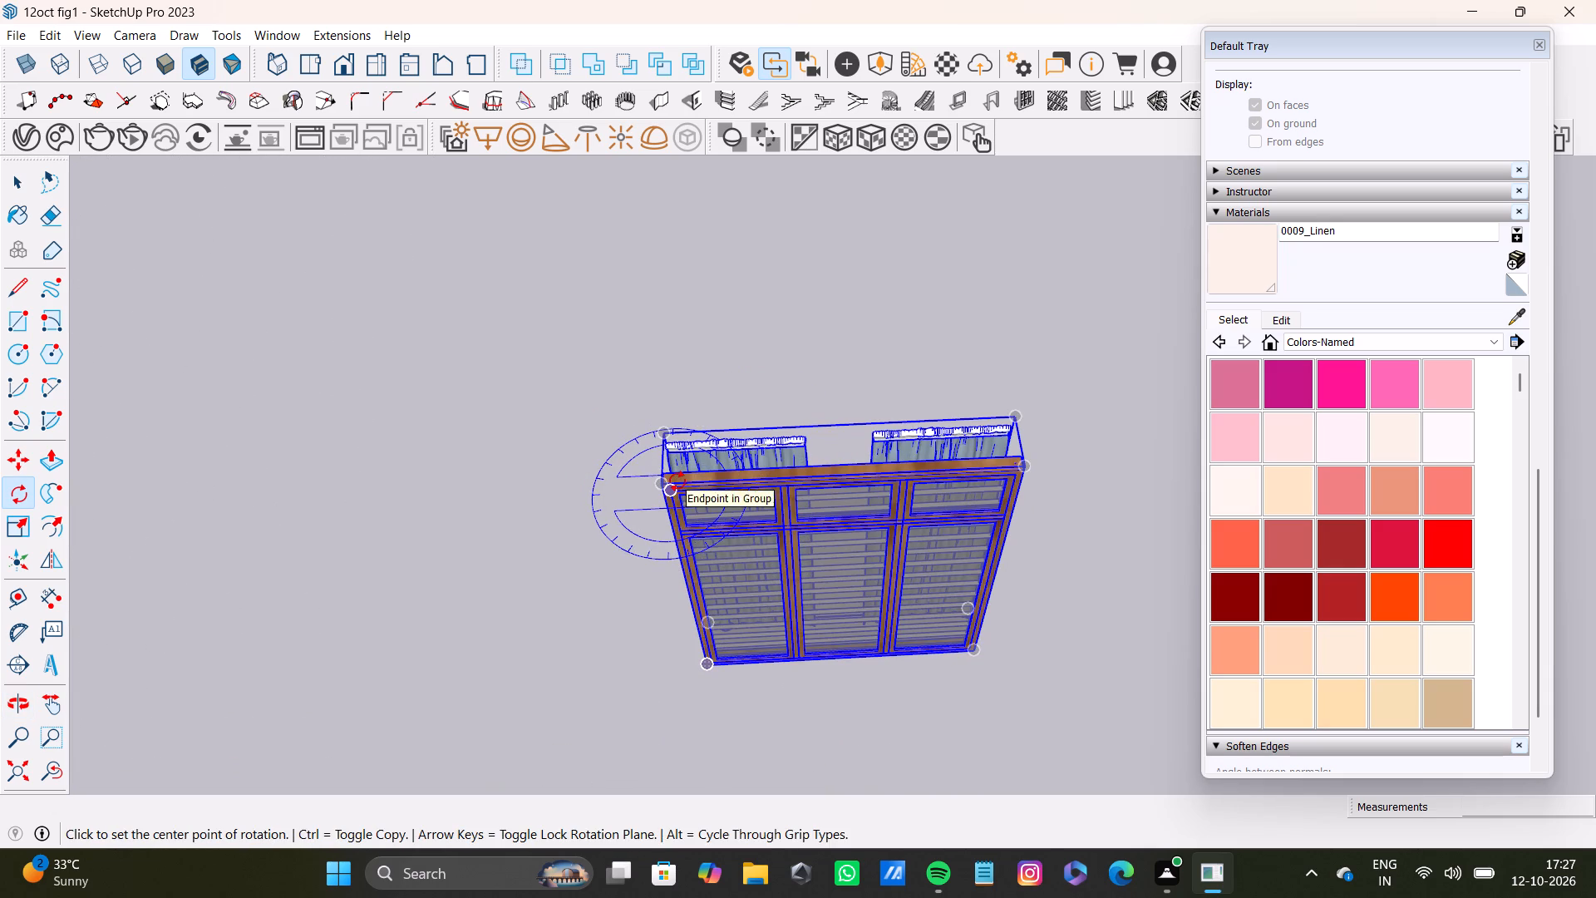
pyautogui.click(664, 486)
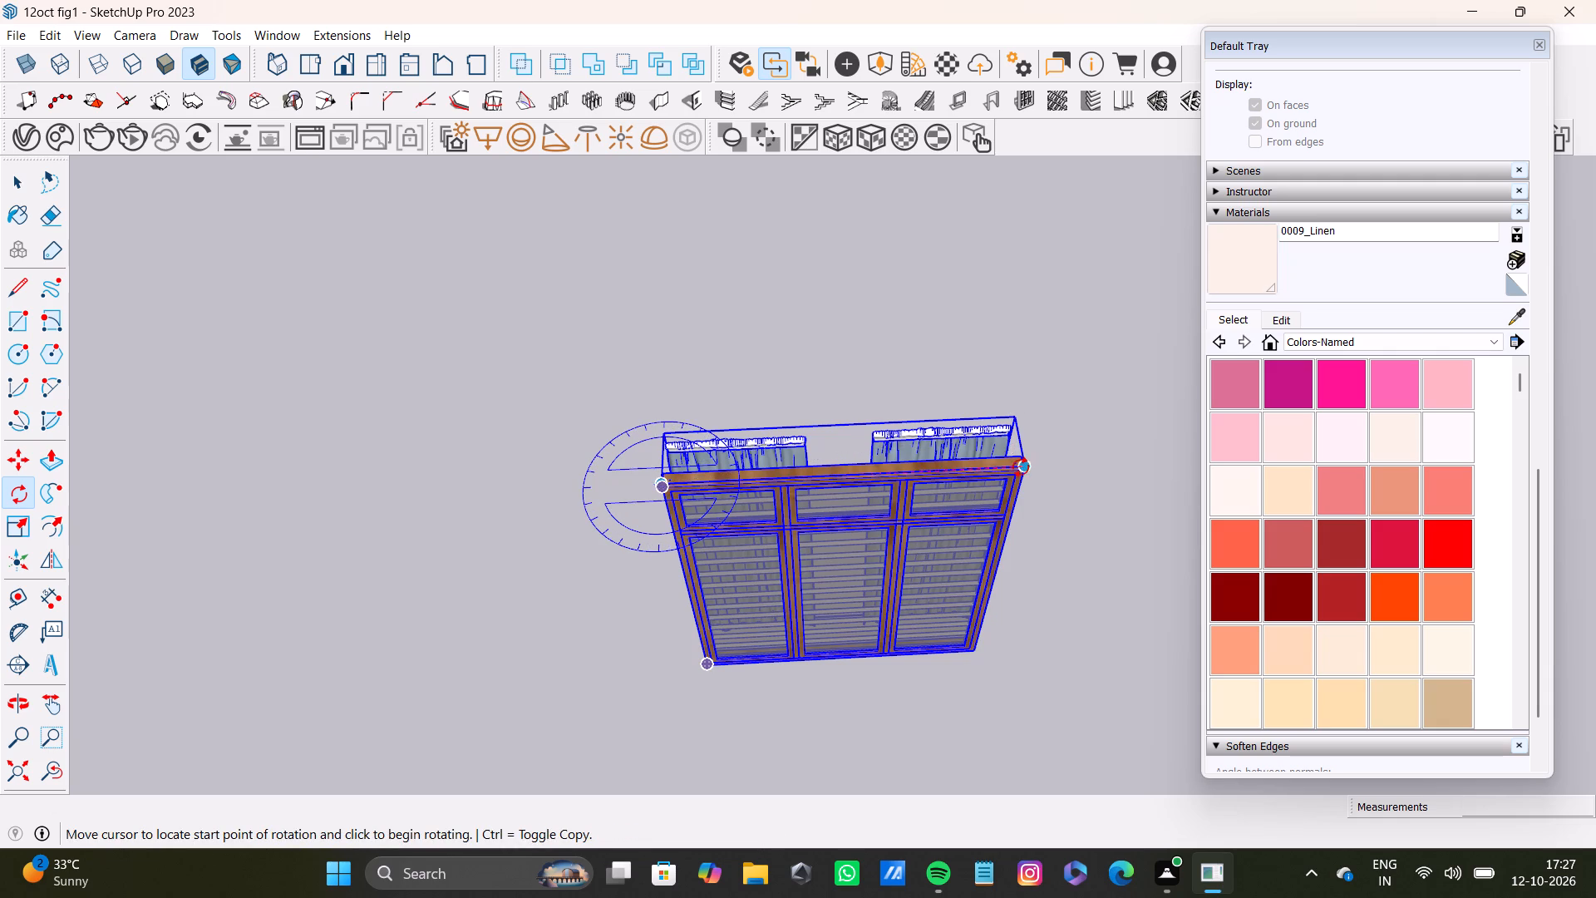
pyautogui.click(1021, 469)
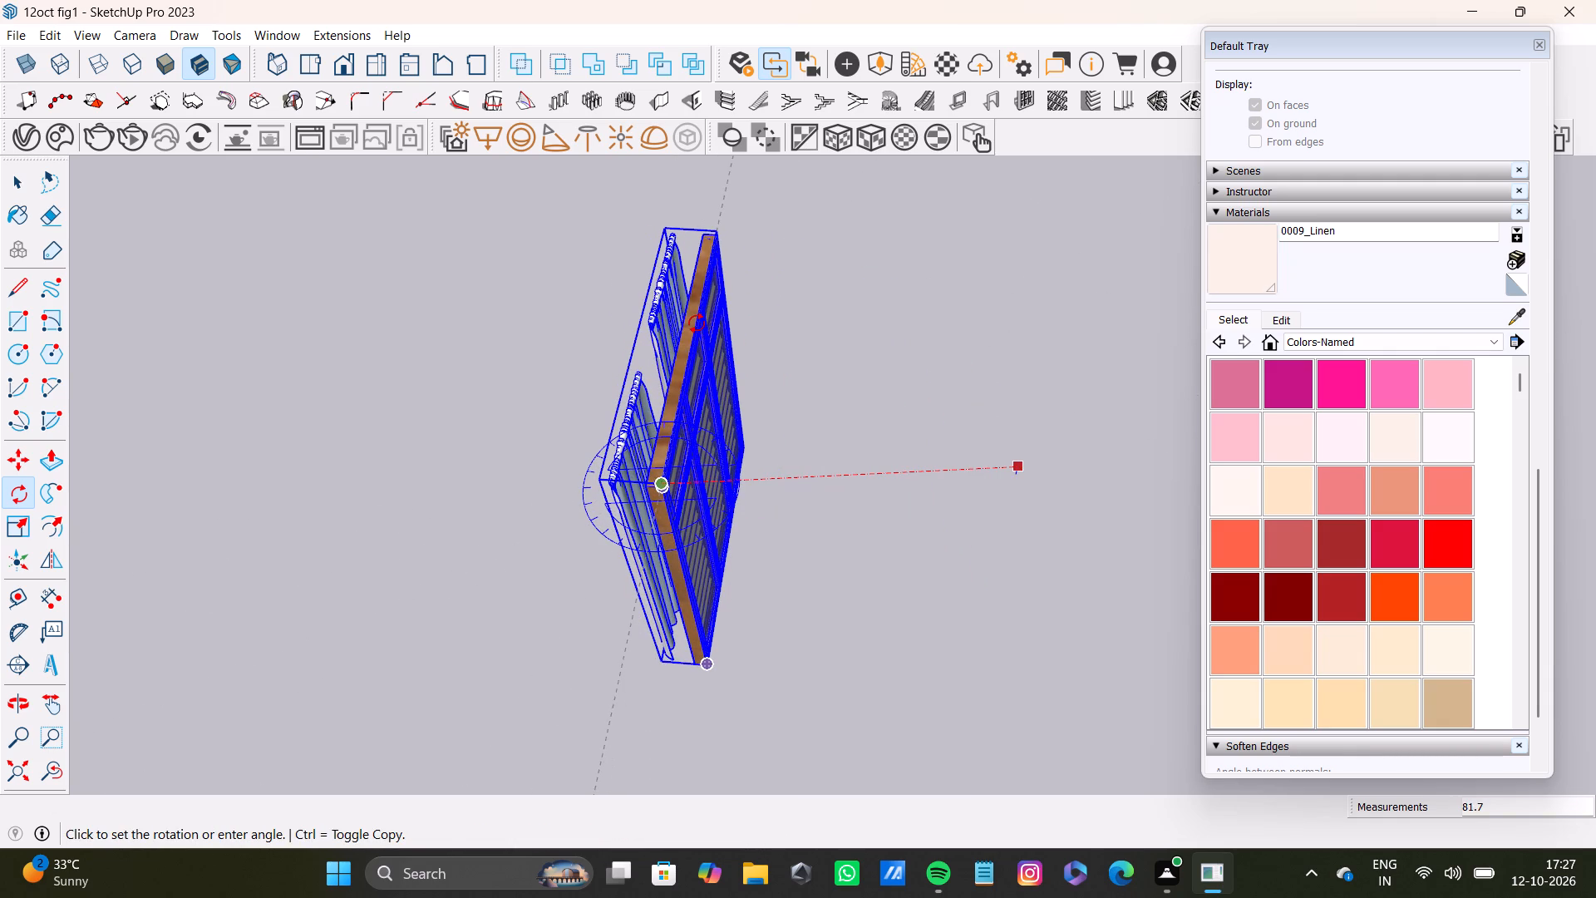
pyautogui.write('90')
pyautogui.press('Return')
pyautogui.press('space')
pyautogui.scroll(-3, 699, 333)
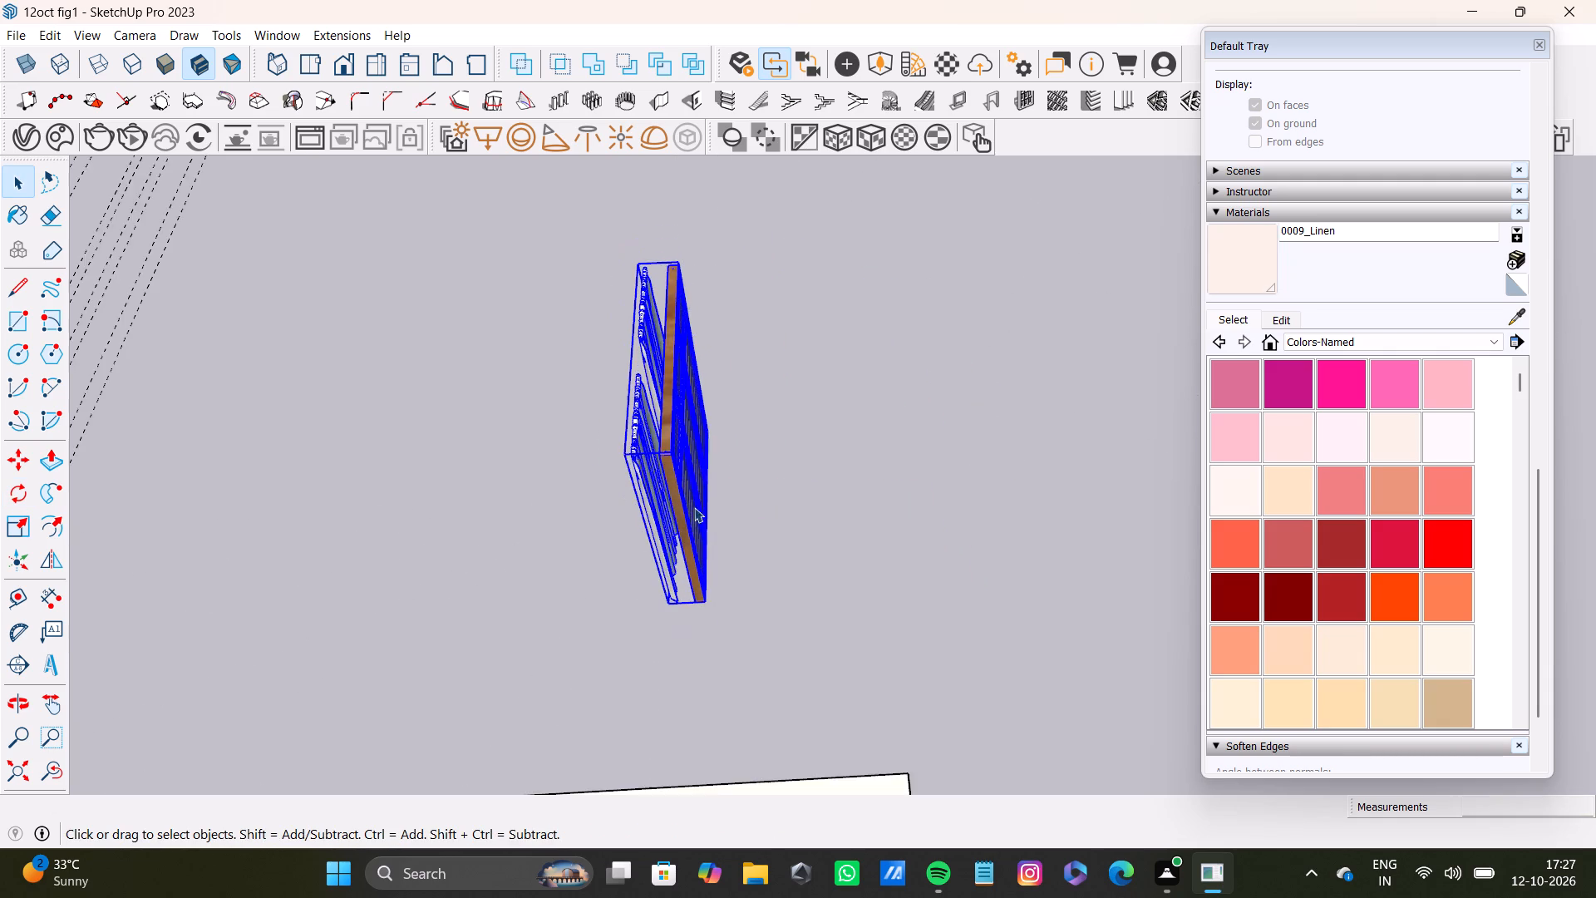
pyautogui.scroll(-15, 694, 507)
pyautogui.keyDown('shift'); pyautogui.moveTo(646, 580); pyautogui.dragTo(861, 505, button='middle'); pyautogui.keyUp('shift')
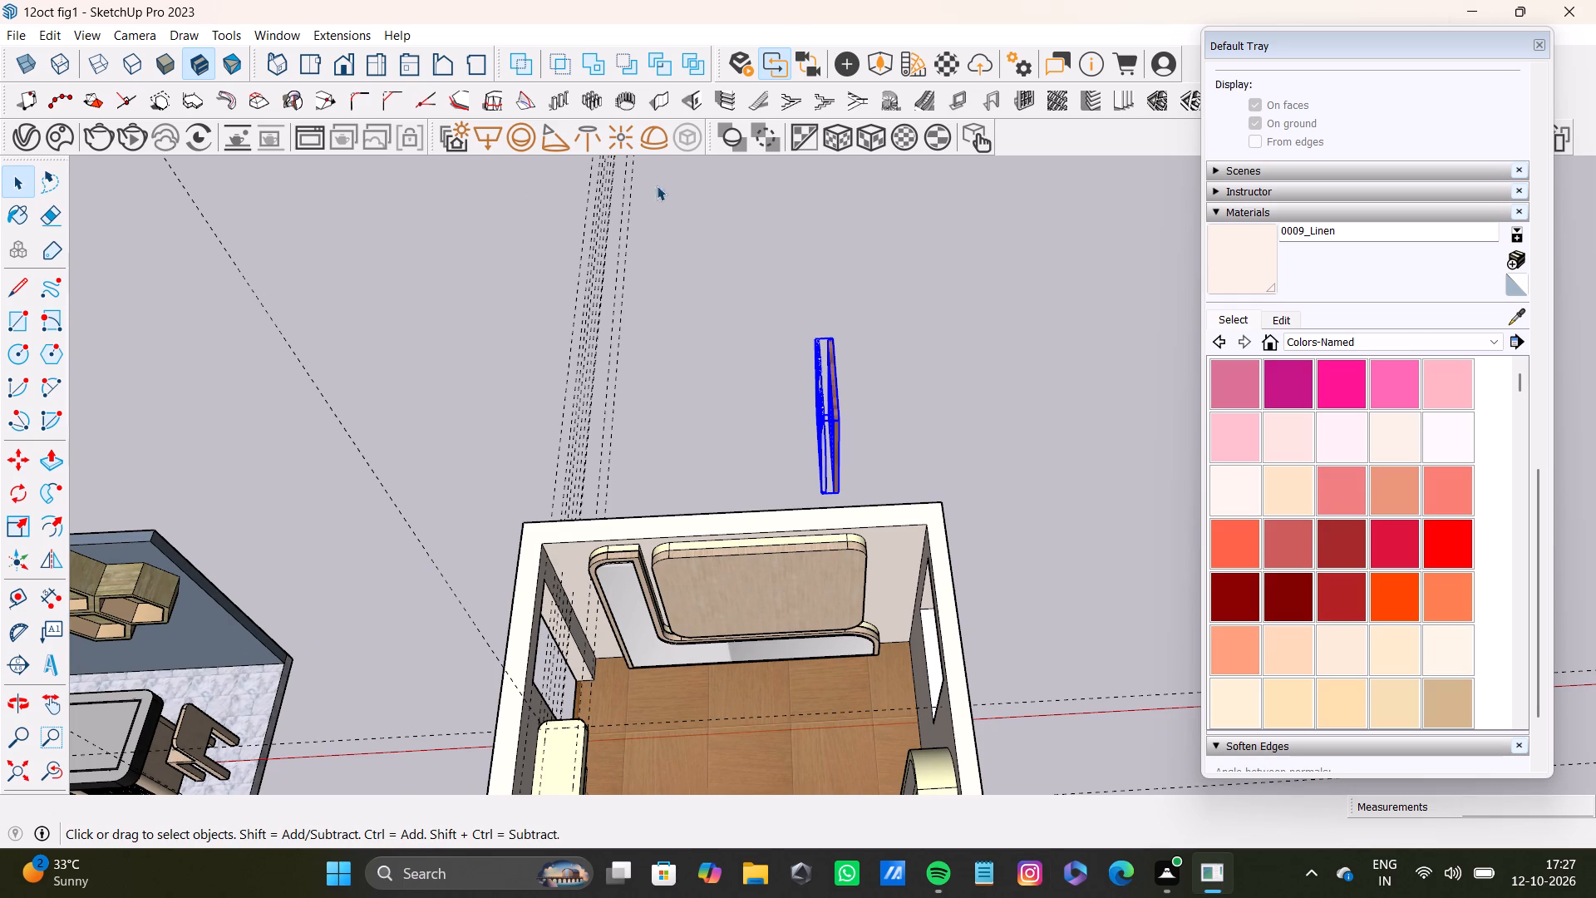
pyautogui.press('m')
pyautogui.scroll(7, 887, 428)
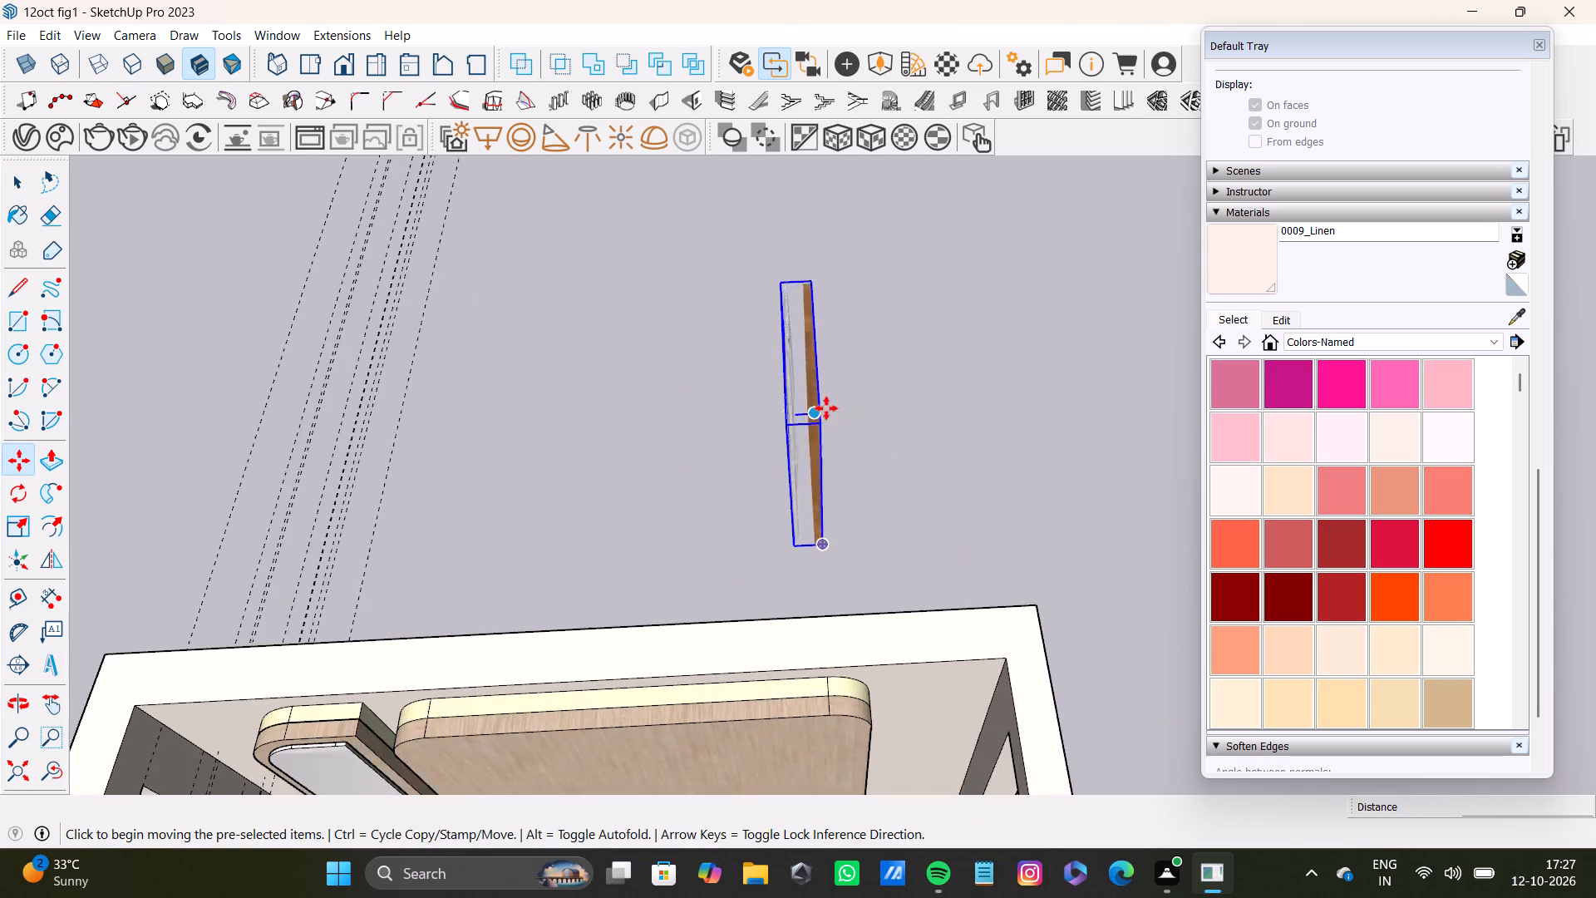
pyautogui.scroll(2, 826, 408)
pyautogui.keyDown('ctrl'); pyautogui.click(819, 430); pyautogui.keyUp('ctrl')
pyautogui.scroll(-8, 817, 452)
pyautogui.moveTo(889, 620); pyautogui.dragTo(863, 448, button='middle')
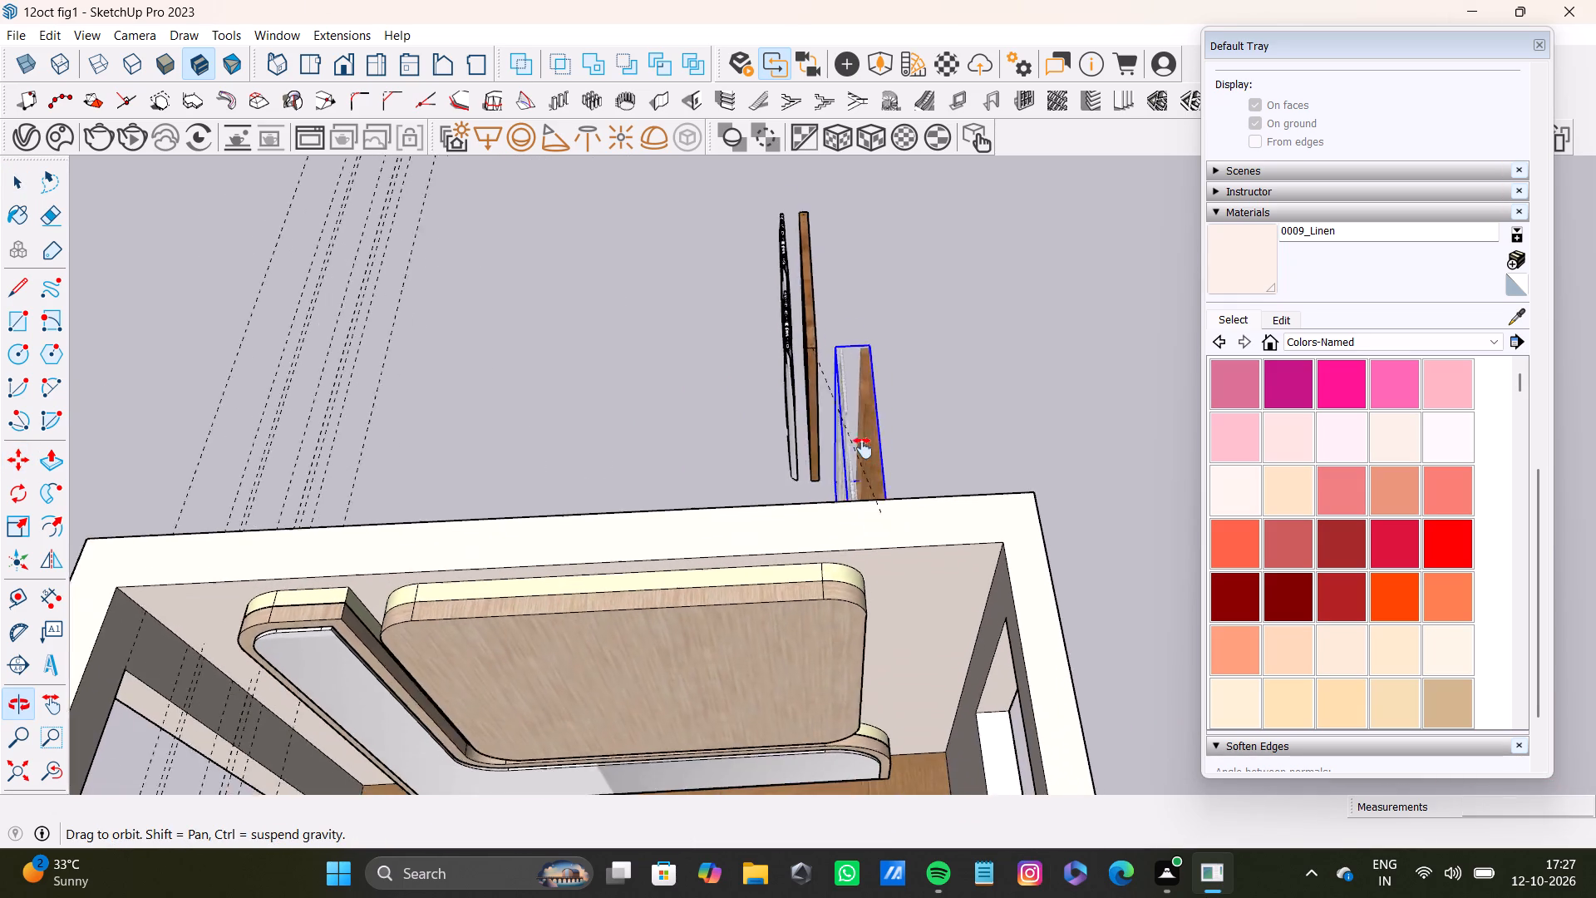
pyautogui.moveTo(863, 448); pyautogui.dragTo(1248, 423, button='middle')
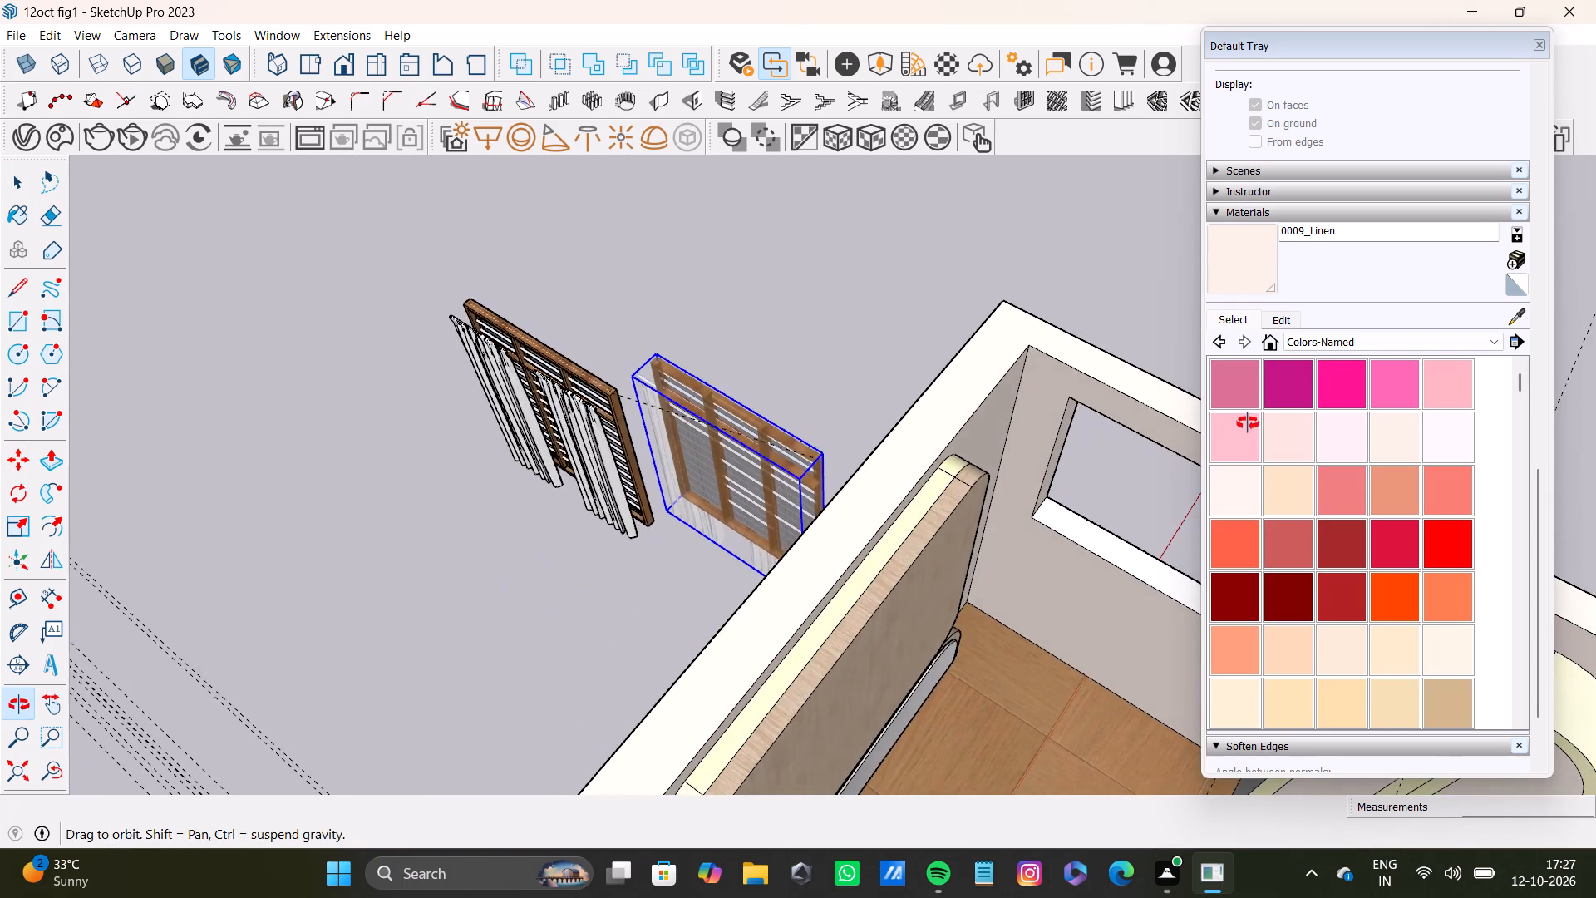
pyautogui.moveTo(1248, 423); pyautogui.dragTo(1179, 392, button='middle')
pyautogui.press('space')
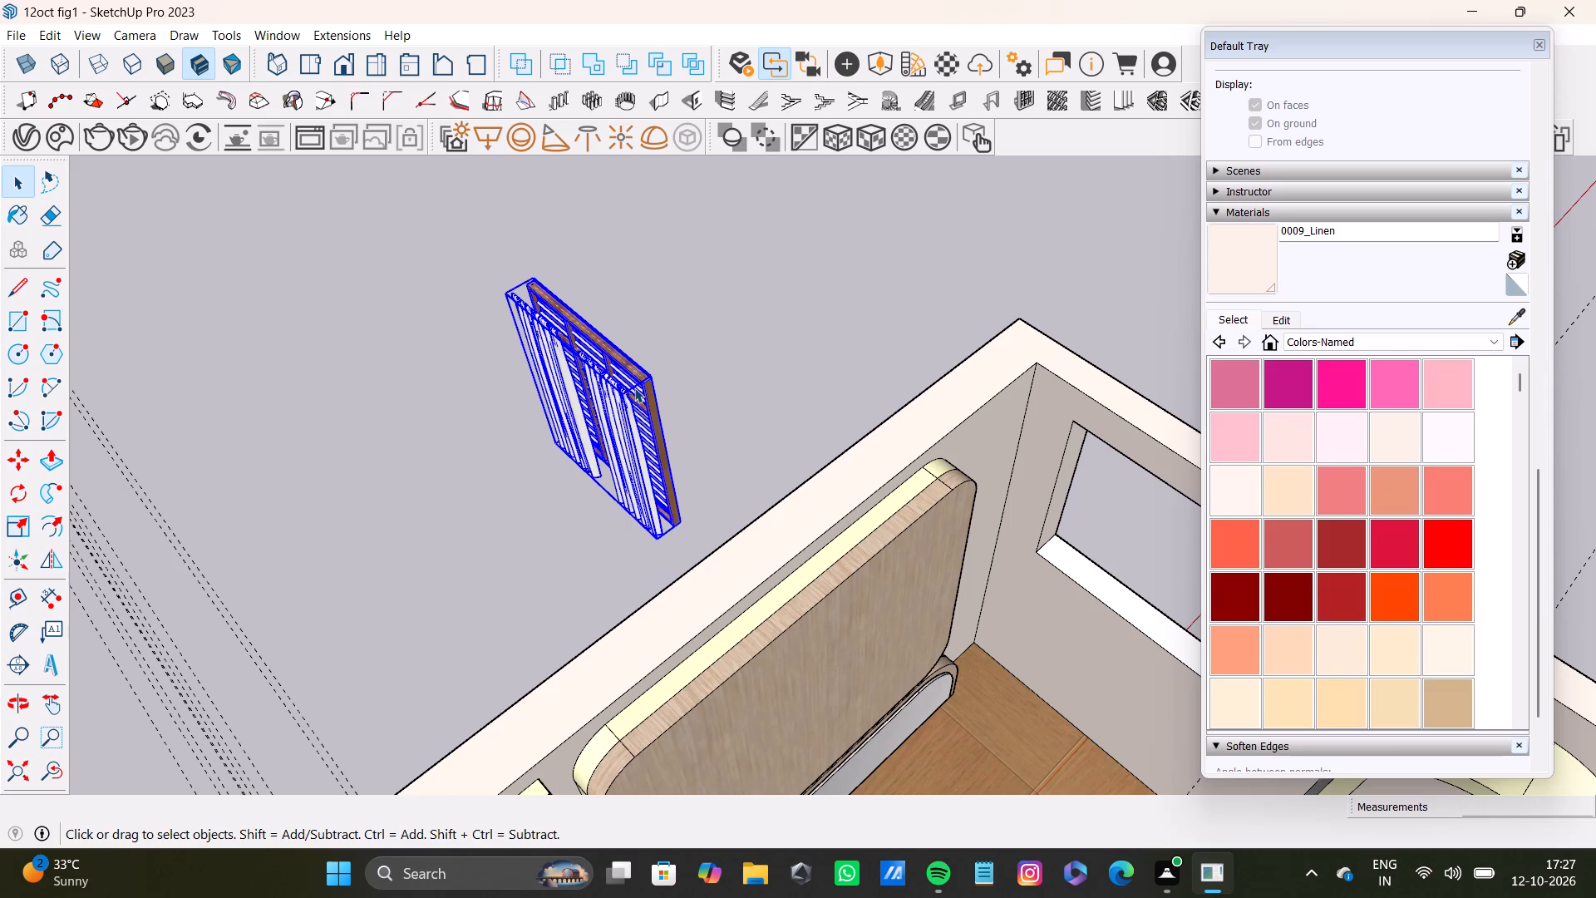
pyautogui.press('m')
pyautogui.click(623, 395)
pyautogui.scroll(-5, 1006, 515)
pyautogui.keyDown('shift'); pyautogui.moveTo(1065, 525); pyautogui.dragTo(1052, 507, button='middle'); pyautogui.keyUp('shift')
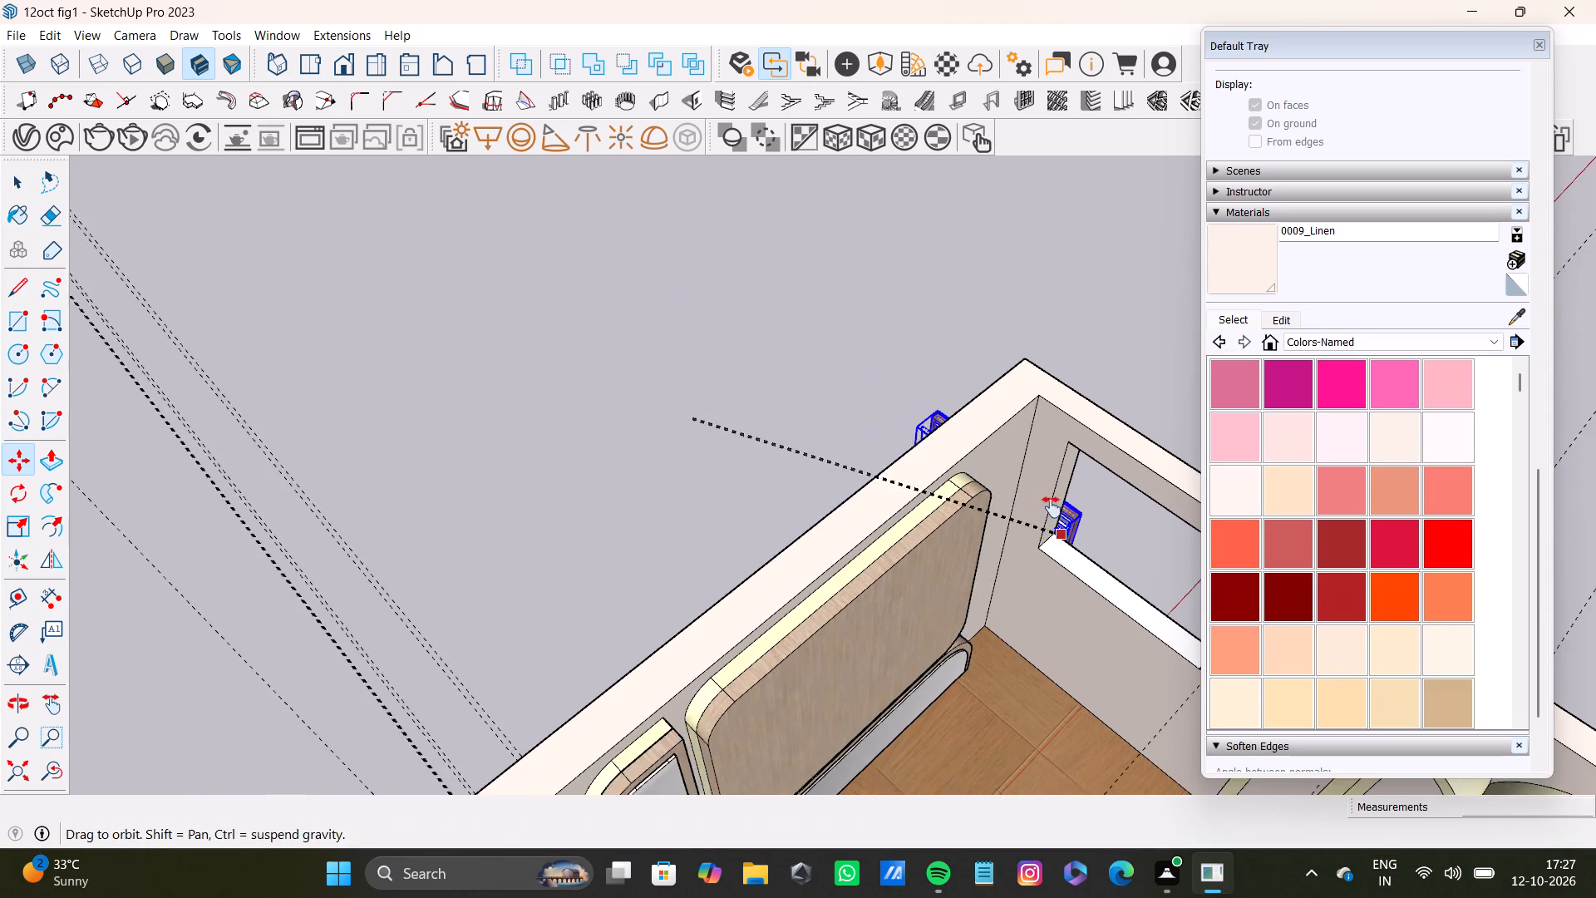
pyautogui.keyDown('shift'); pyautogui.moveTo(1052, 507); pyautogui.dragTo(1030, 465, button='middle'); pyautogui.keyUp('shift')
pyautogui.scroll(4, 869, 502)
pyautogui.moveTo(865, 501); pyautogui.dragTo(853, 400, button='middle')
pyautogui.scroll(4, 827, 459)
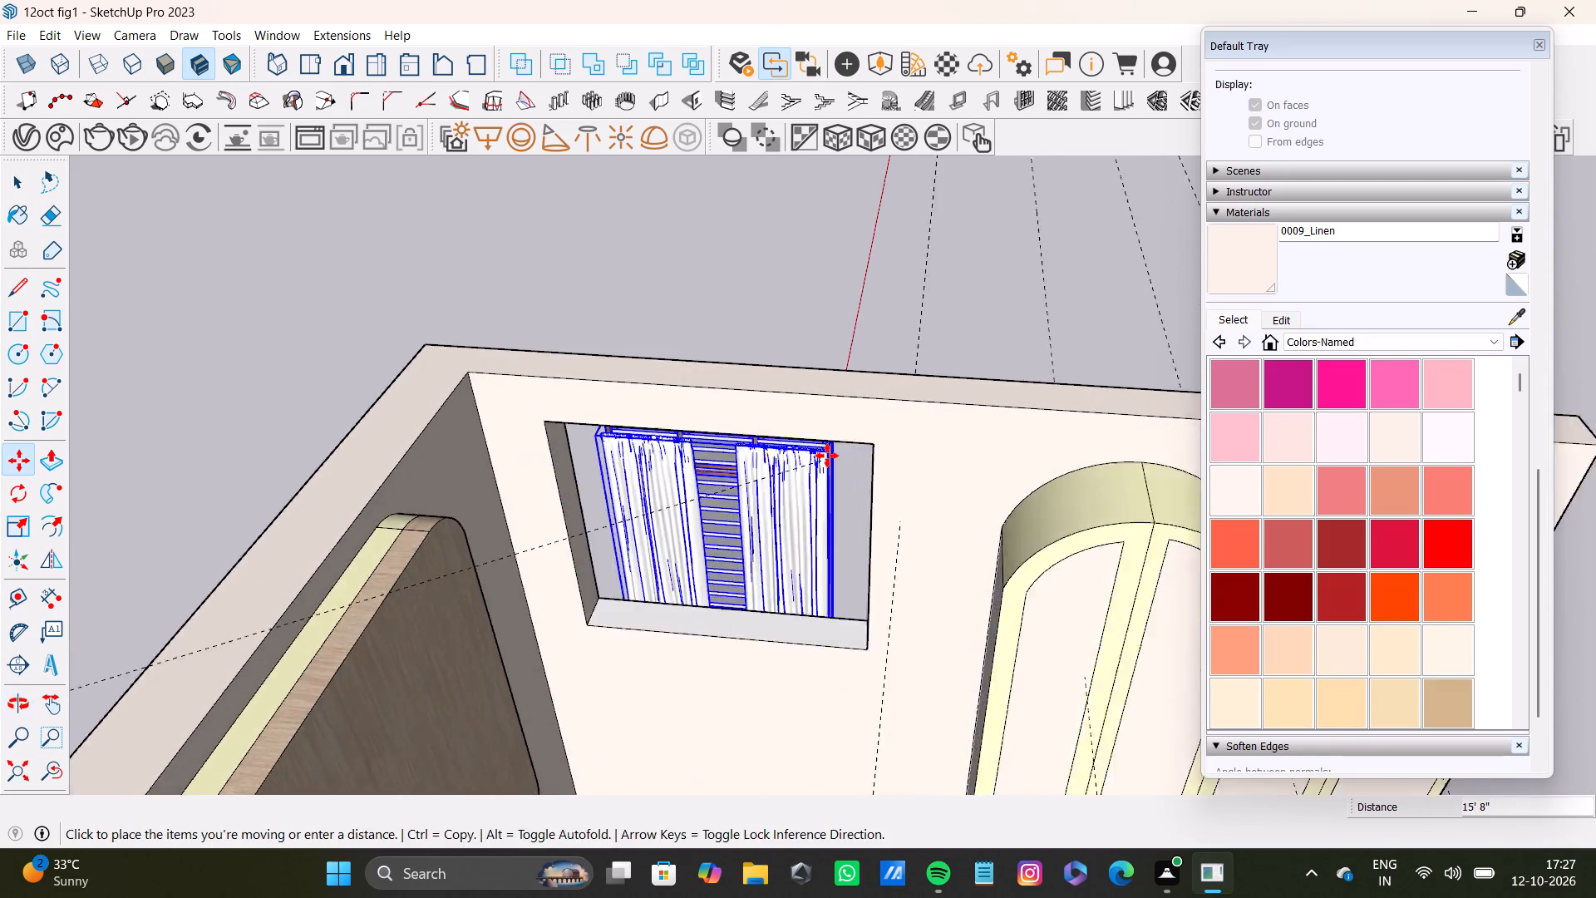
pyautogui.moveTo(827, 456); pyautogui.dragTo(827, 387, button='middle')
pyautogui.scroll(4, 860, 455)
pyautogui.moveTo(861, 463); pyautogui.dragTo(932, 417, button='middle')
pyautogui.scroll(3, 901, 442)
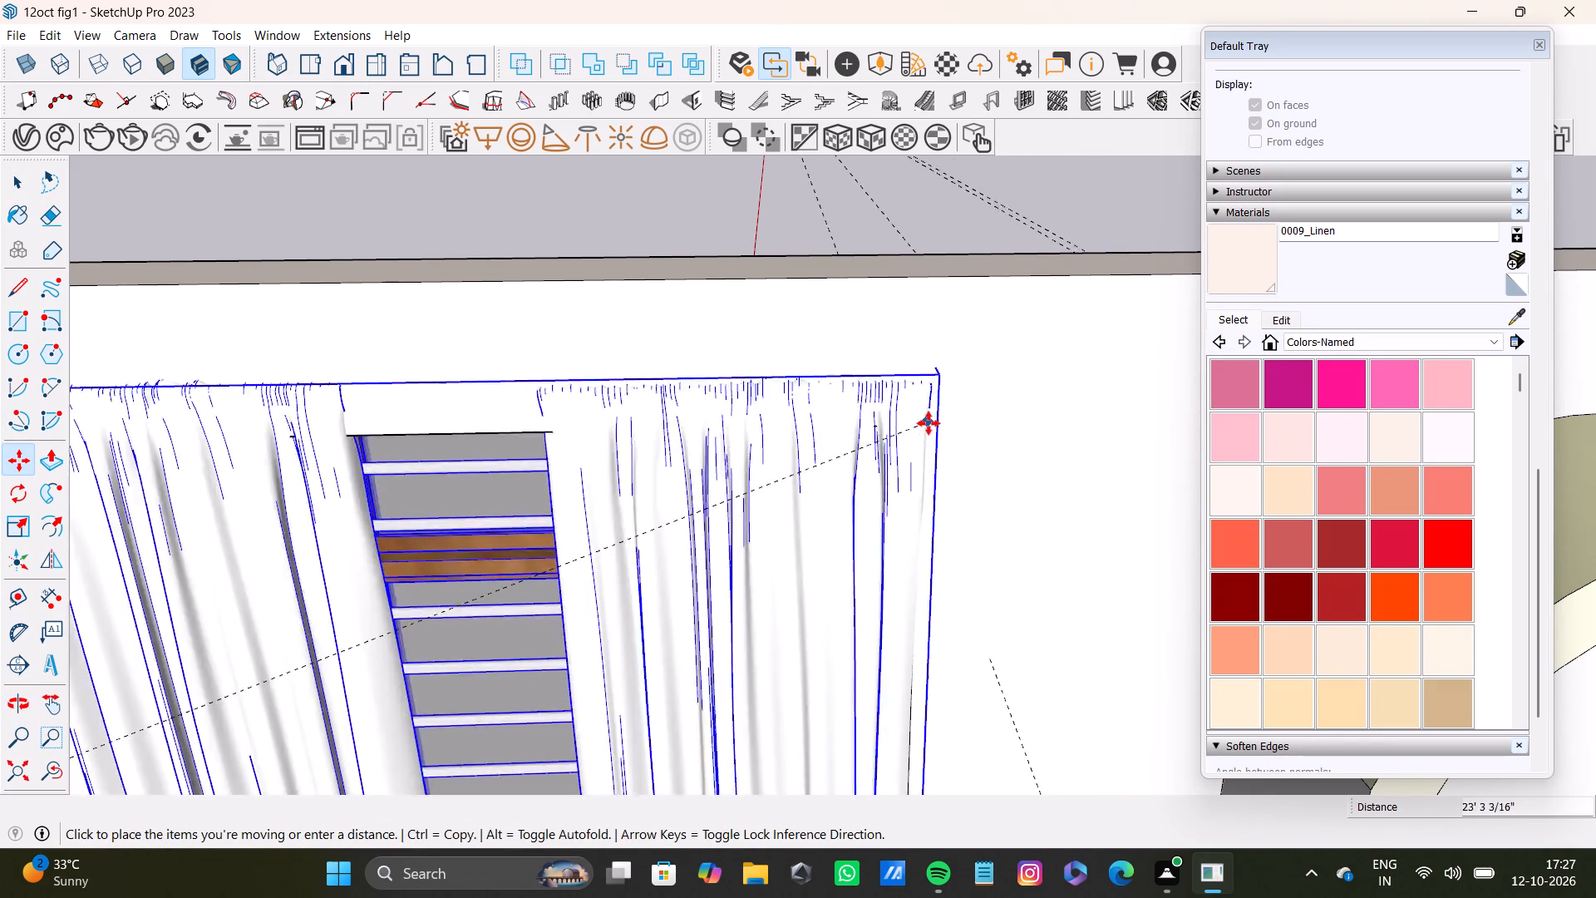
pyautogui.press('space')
# Push the sill face of the room's window opening down by 1' 11 7/16" to make the opening taller.
pyautogui.scroll(-9, 900, 442)
pyautogui.moveTo(789, 473); pyautogui.dragTo(762, 491, button='middle')
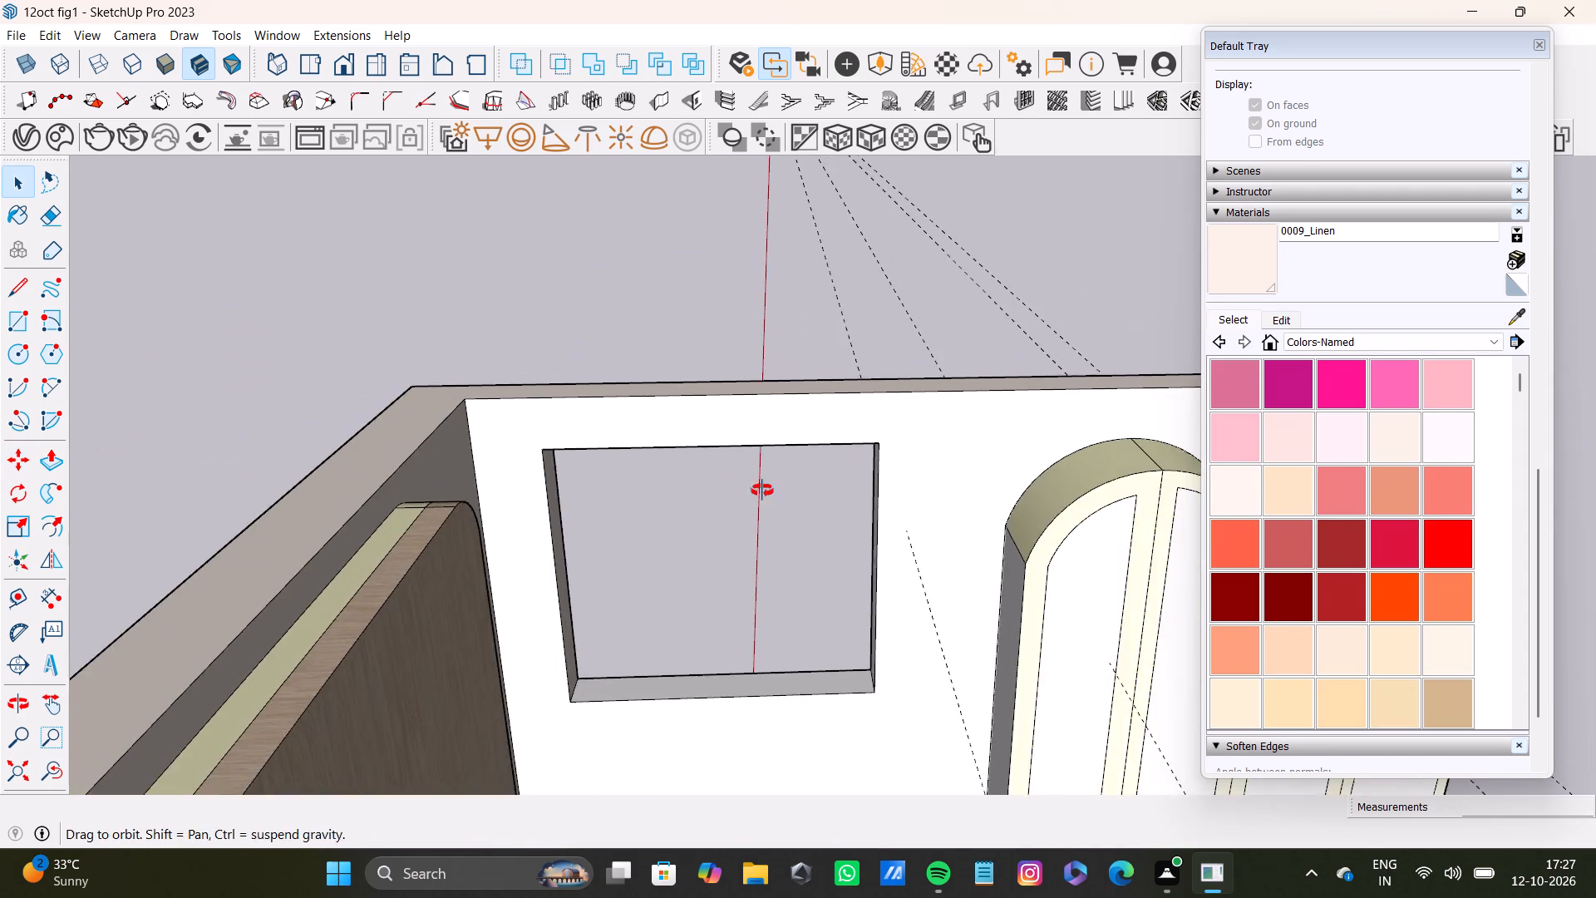
pyautogui.moveTo(762, 491); pyautogui.dragTo(562, 534, button='middle')
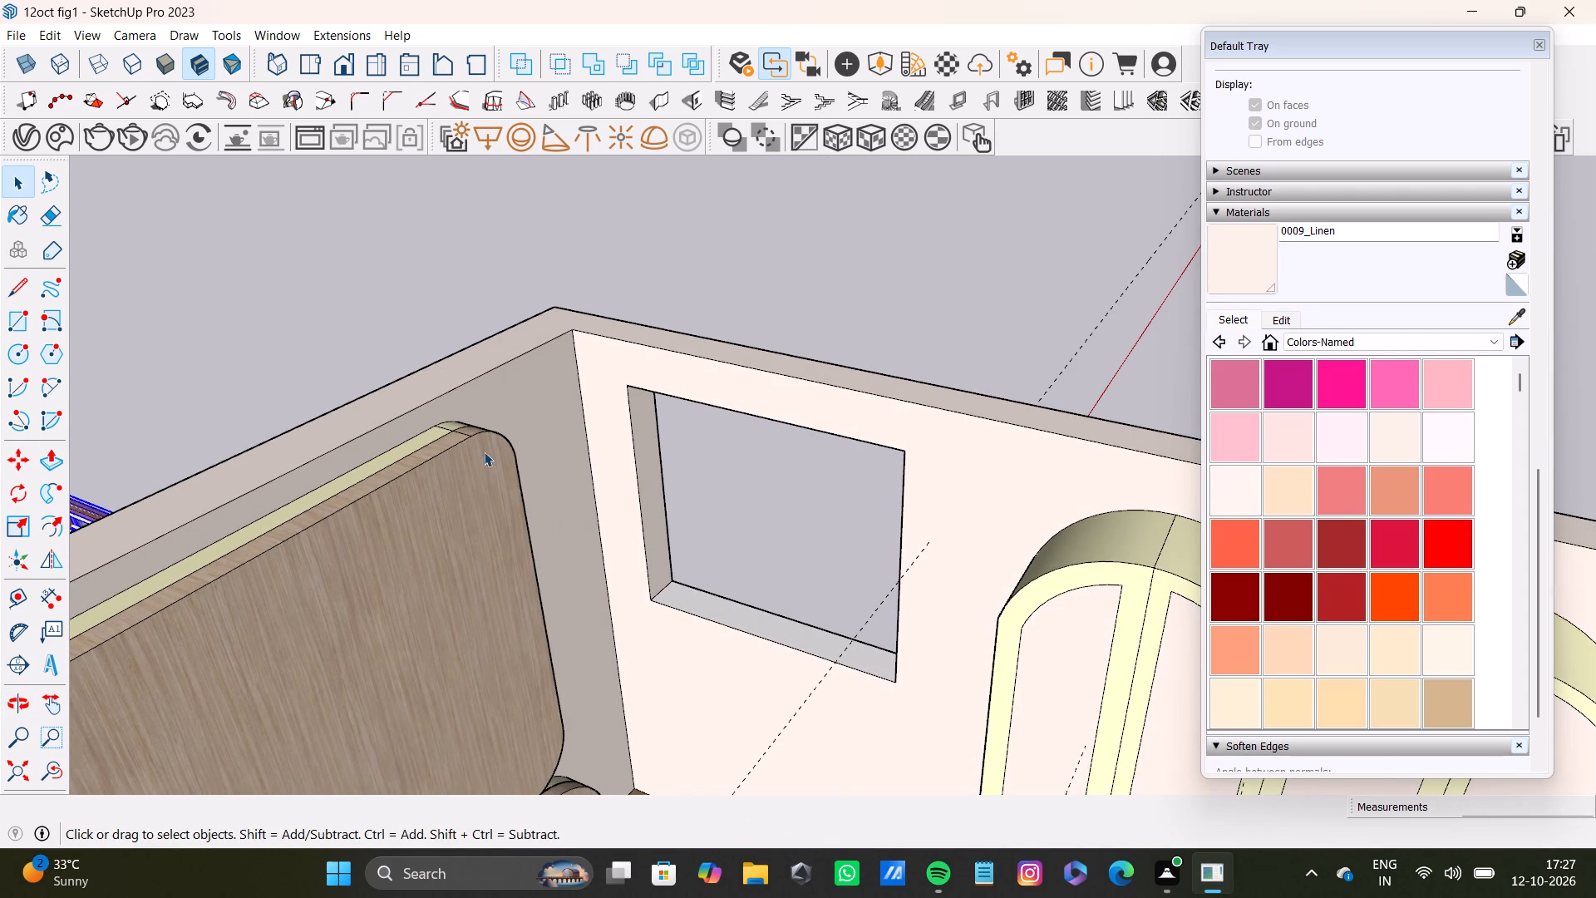
pyautogui.scroll(-10, 362, 377)
pyautogui.keyDown('shift'); pyautogui.moveTo(371, 418); pyautogui.dragTo(827, 504, button='middle'); pyautogui.keyUp('shift')
pyautogui.scroll(7, 803, 531)
pyautogui.moveTo(800, 549); pyautogui.dragTo(689, 575, button='middle')
pyautogui.scroll(4, 692, 575)
pyautogui.press('space')
pyautogui.click(752, 540)
pyautogui.press('p')
pyautogui.moveTo(751, 540); pyautogui.dragTo(749, 540)
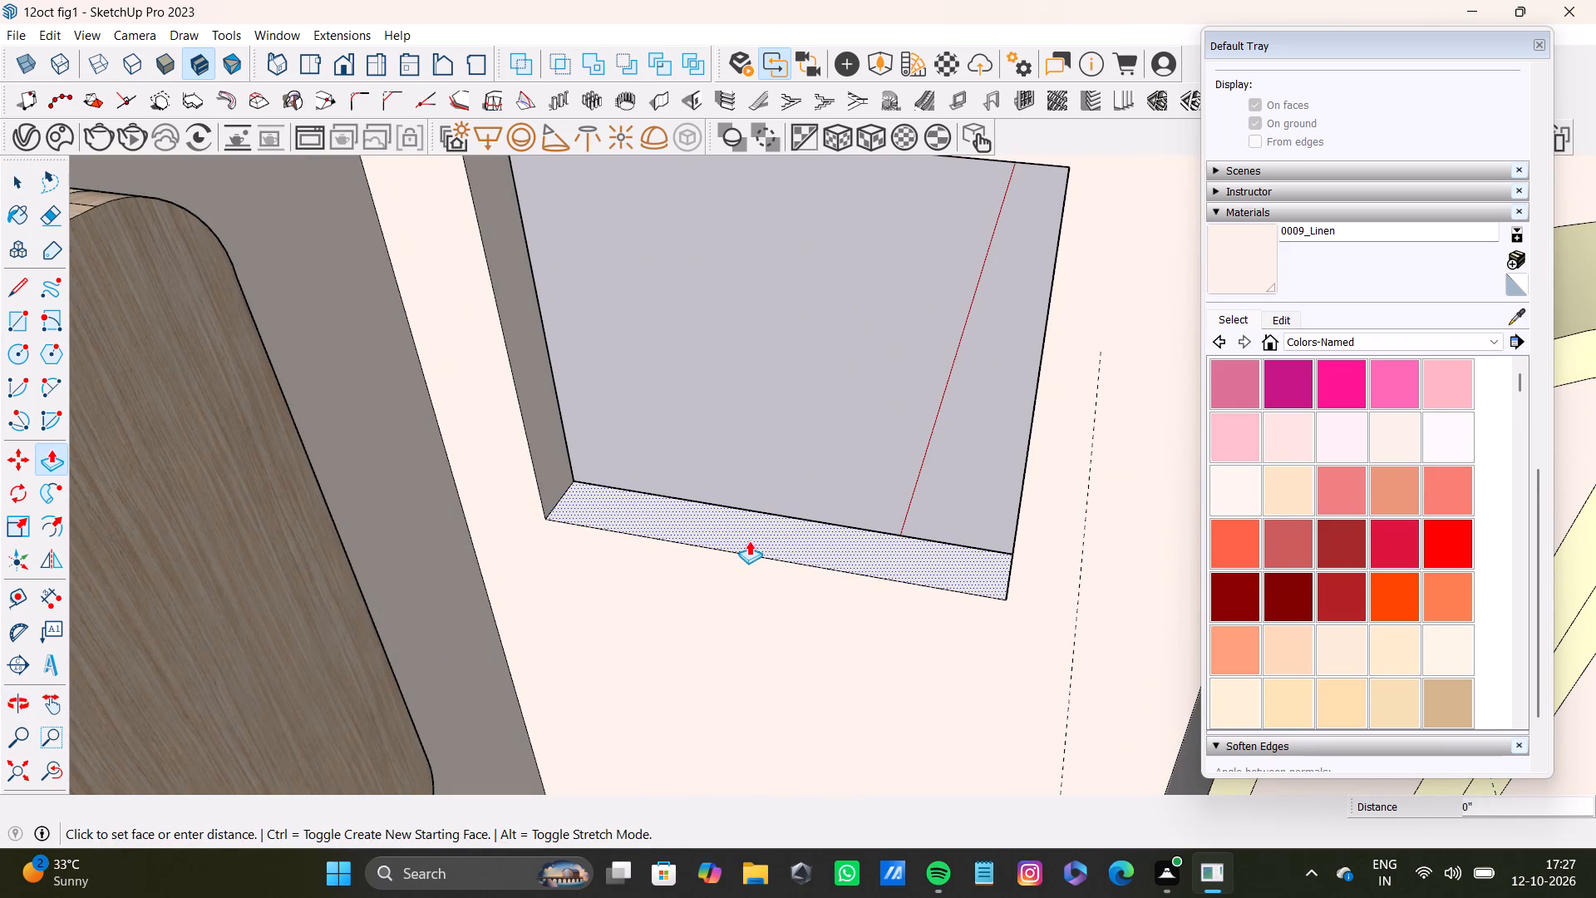
pyautogui.moveTo(749, 540); pyautogui.dragTo(726, 674)
pyautogui.scroll(-10, 726, 674)
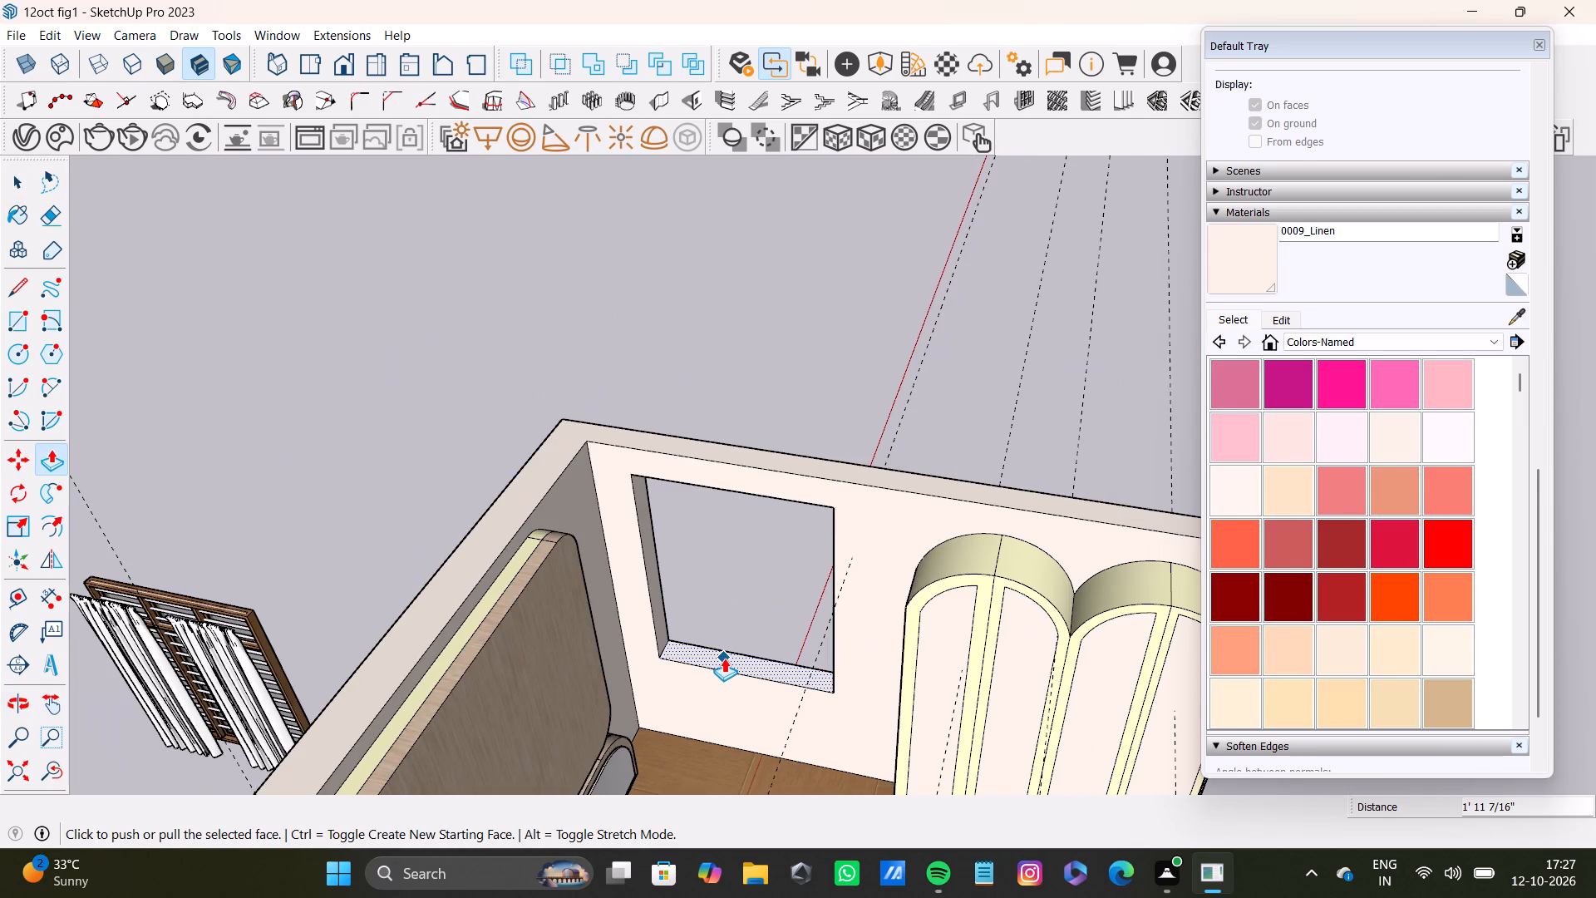
pyautogui.press('space')
# Open the imported window group for editing, down to the geometry of its wooden outer frame.
pyautogui.scroll(10, 223, 604)
pyautogui.press('space')
pyautogui.doubleClick(268, 624)
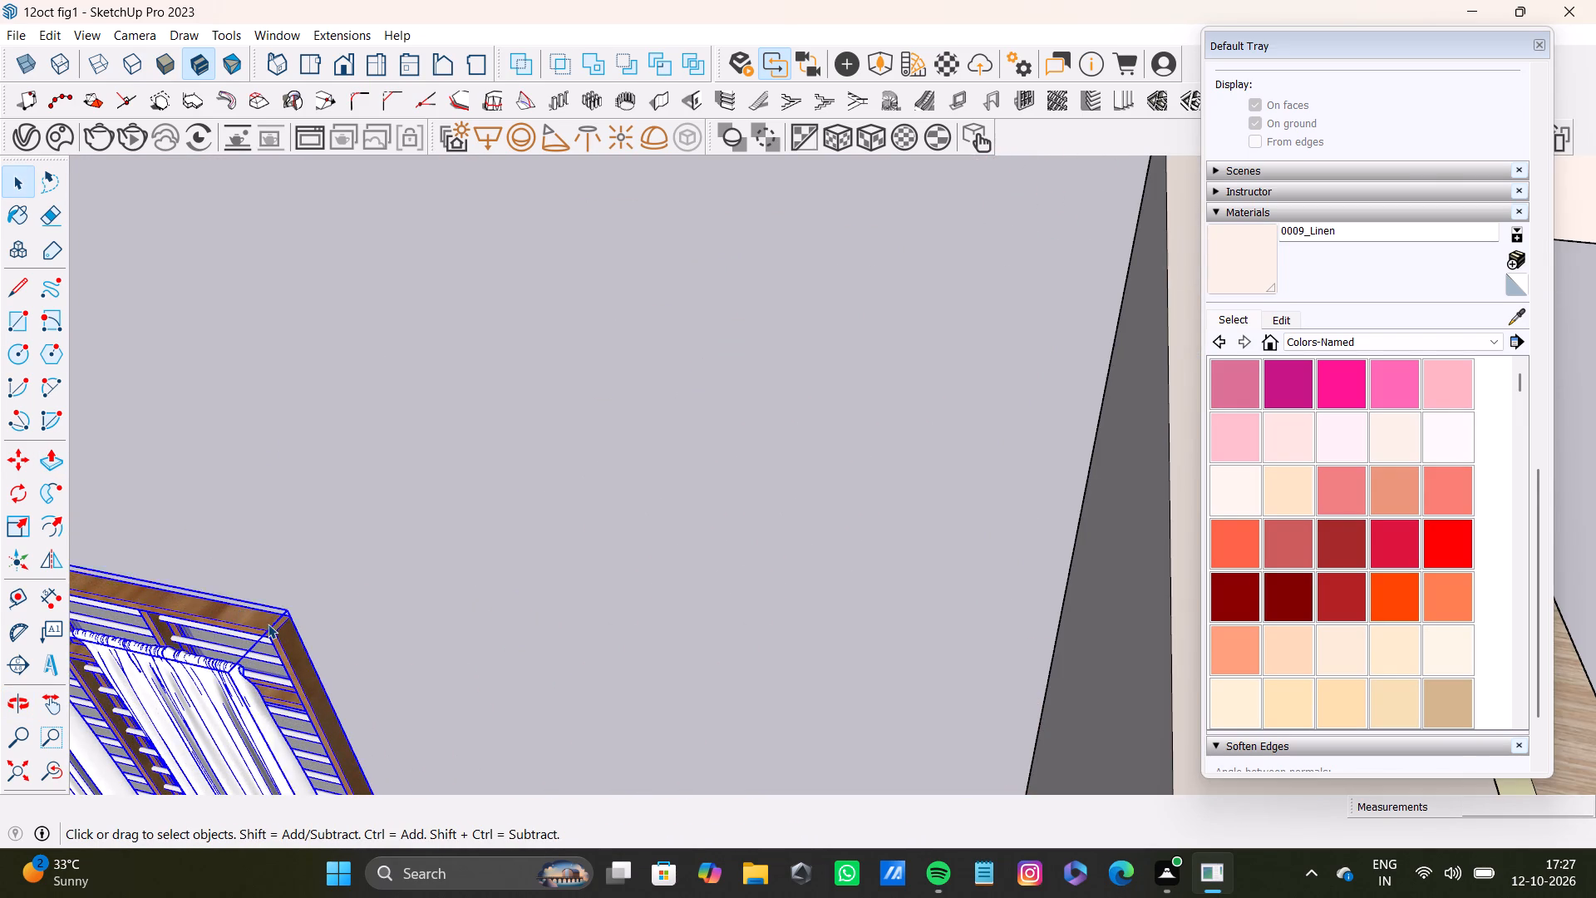
pyautogui.doubleClick(268, 641)
pyautogui.click(287, 649)
pyautogui.click(287, 649)
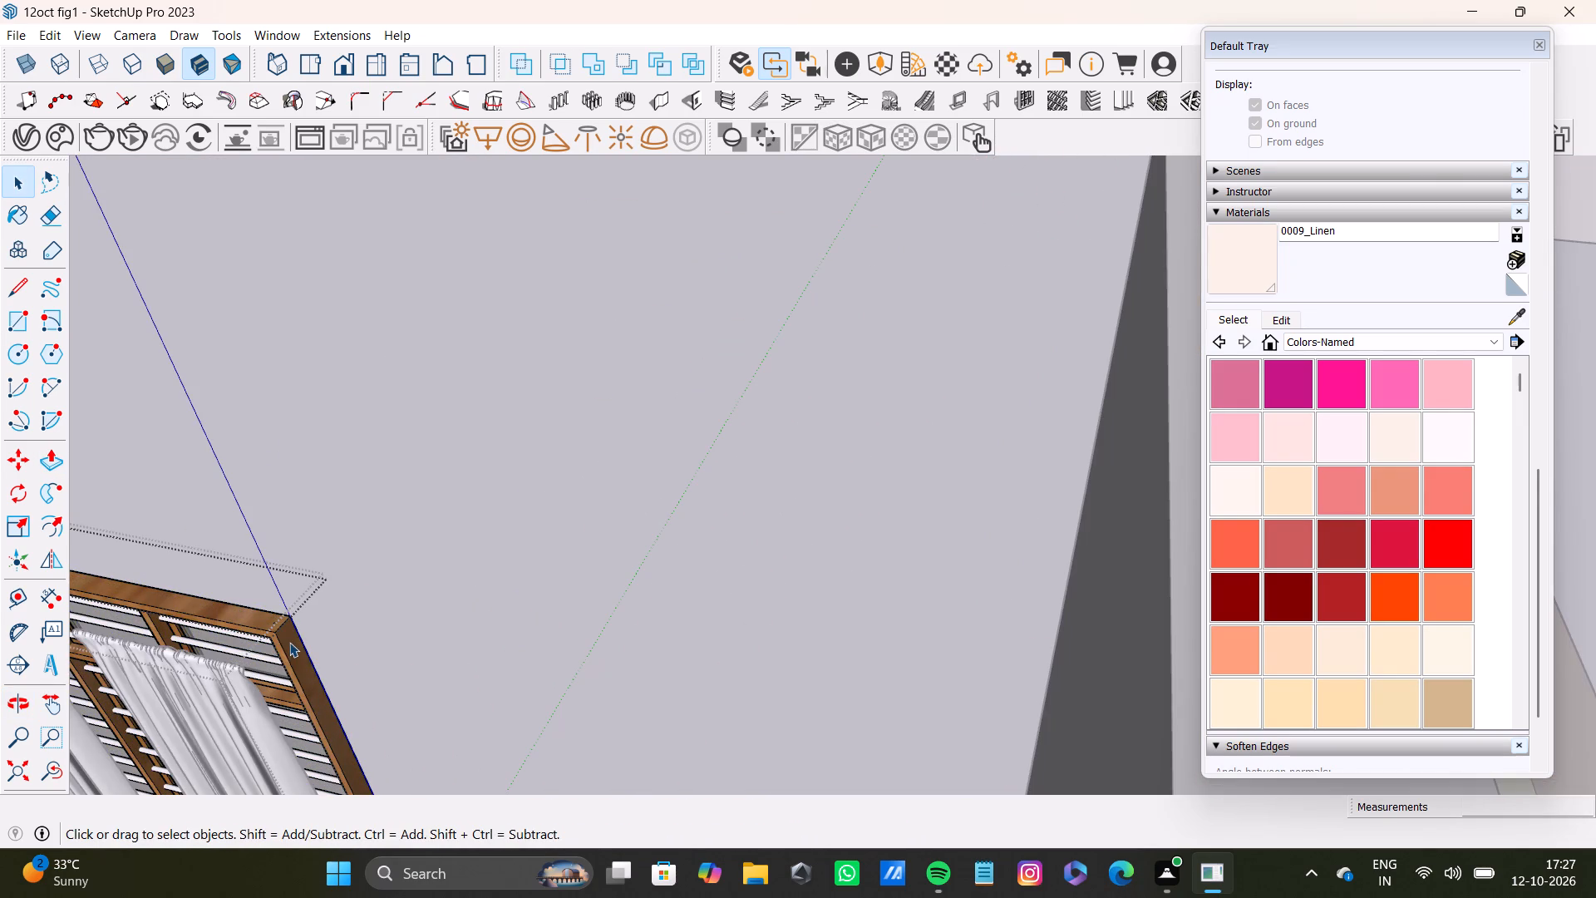
pyautogui.keyDown('shift'); pyautogui.tripleClick(289, 642); pyautogui.keyUp('shift')
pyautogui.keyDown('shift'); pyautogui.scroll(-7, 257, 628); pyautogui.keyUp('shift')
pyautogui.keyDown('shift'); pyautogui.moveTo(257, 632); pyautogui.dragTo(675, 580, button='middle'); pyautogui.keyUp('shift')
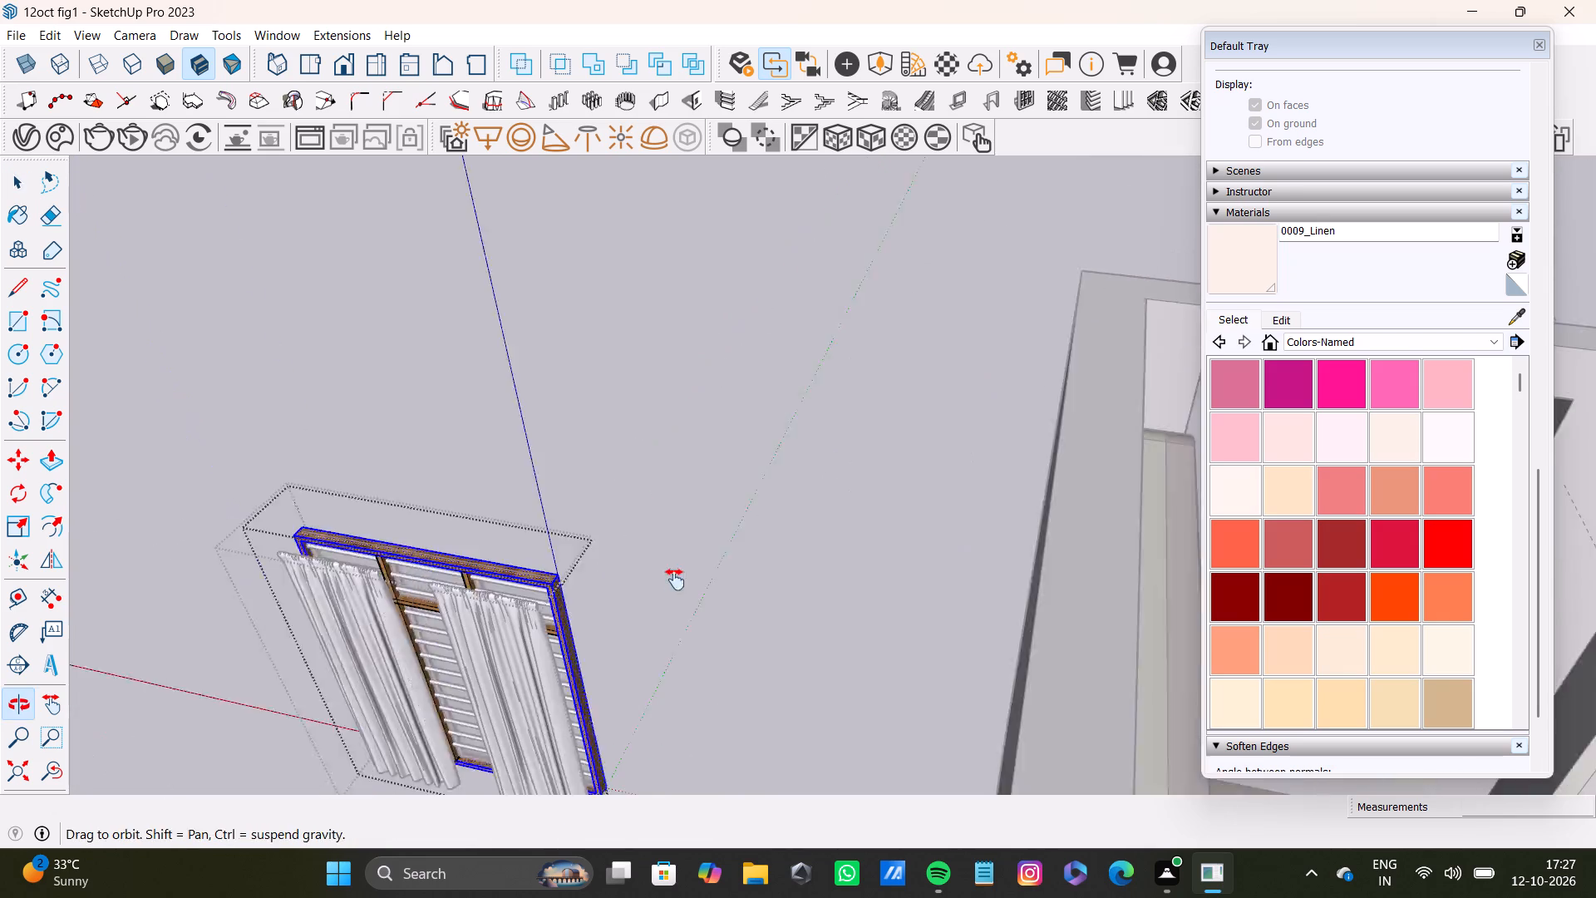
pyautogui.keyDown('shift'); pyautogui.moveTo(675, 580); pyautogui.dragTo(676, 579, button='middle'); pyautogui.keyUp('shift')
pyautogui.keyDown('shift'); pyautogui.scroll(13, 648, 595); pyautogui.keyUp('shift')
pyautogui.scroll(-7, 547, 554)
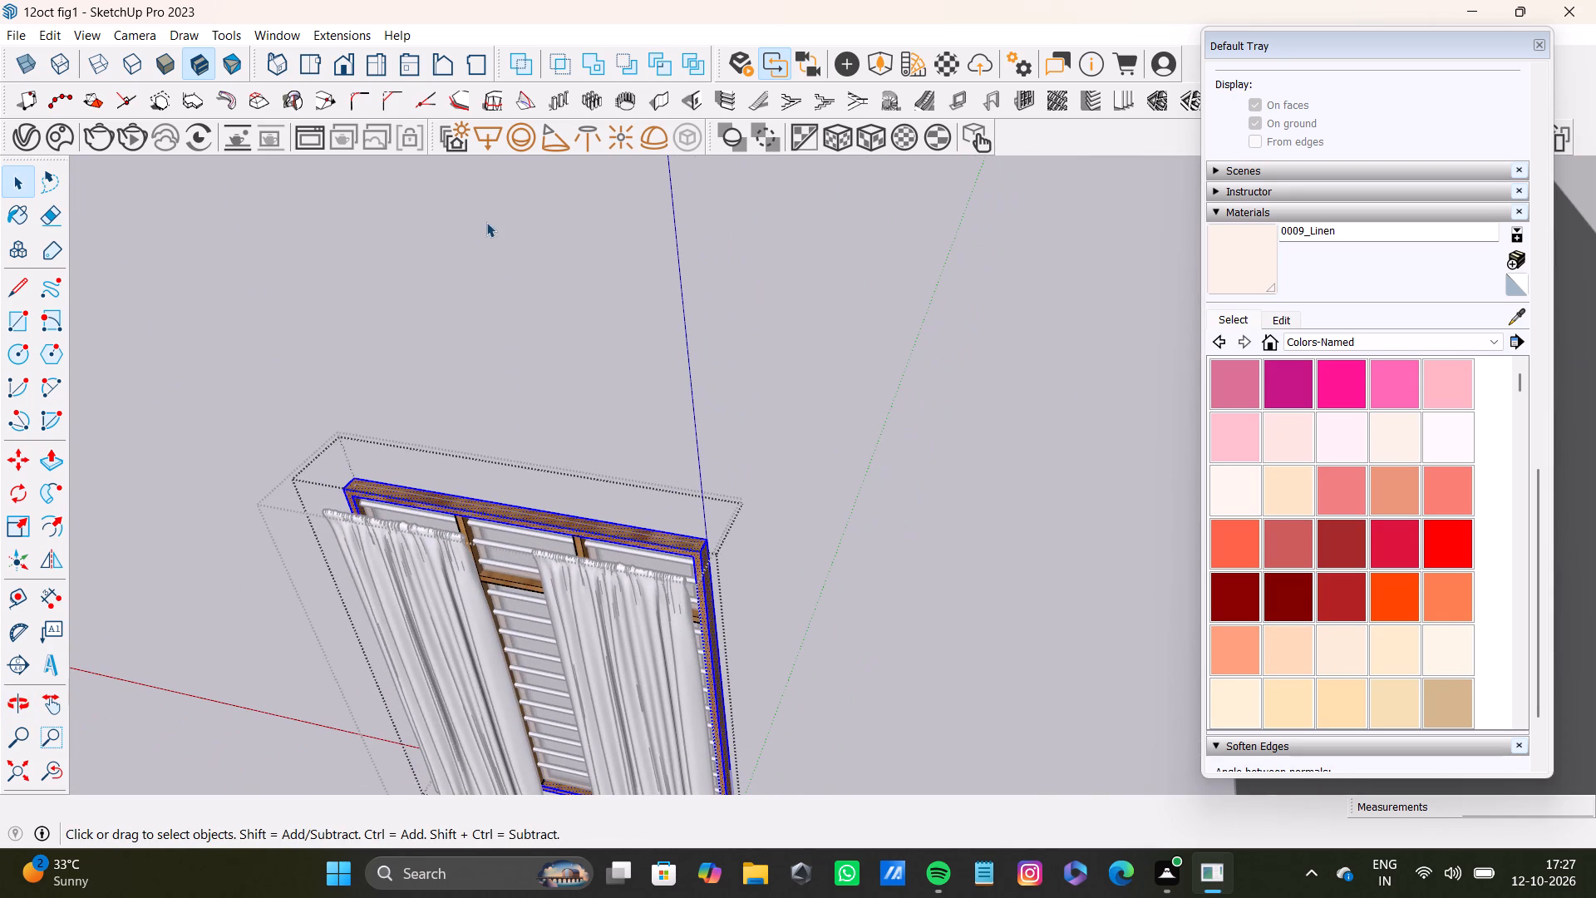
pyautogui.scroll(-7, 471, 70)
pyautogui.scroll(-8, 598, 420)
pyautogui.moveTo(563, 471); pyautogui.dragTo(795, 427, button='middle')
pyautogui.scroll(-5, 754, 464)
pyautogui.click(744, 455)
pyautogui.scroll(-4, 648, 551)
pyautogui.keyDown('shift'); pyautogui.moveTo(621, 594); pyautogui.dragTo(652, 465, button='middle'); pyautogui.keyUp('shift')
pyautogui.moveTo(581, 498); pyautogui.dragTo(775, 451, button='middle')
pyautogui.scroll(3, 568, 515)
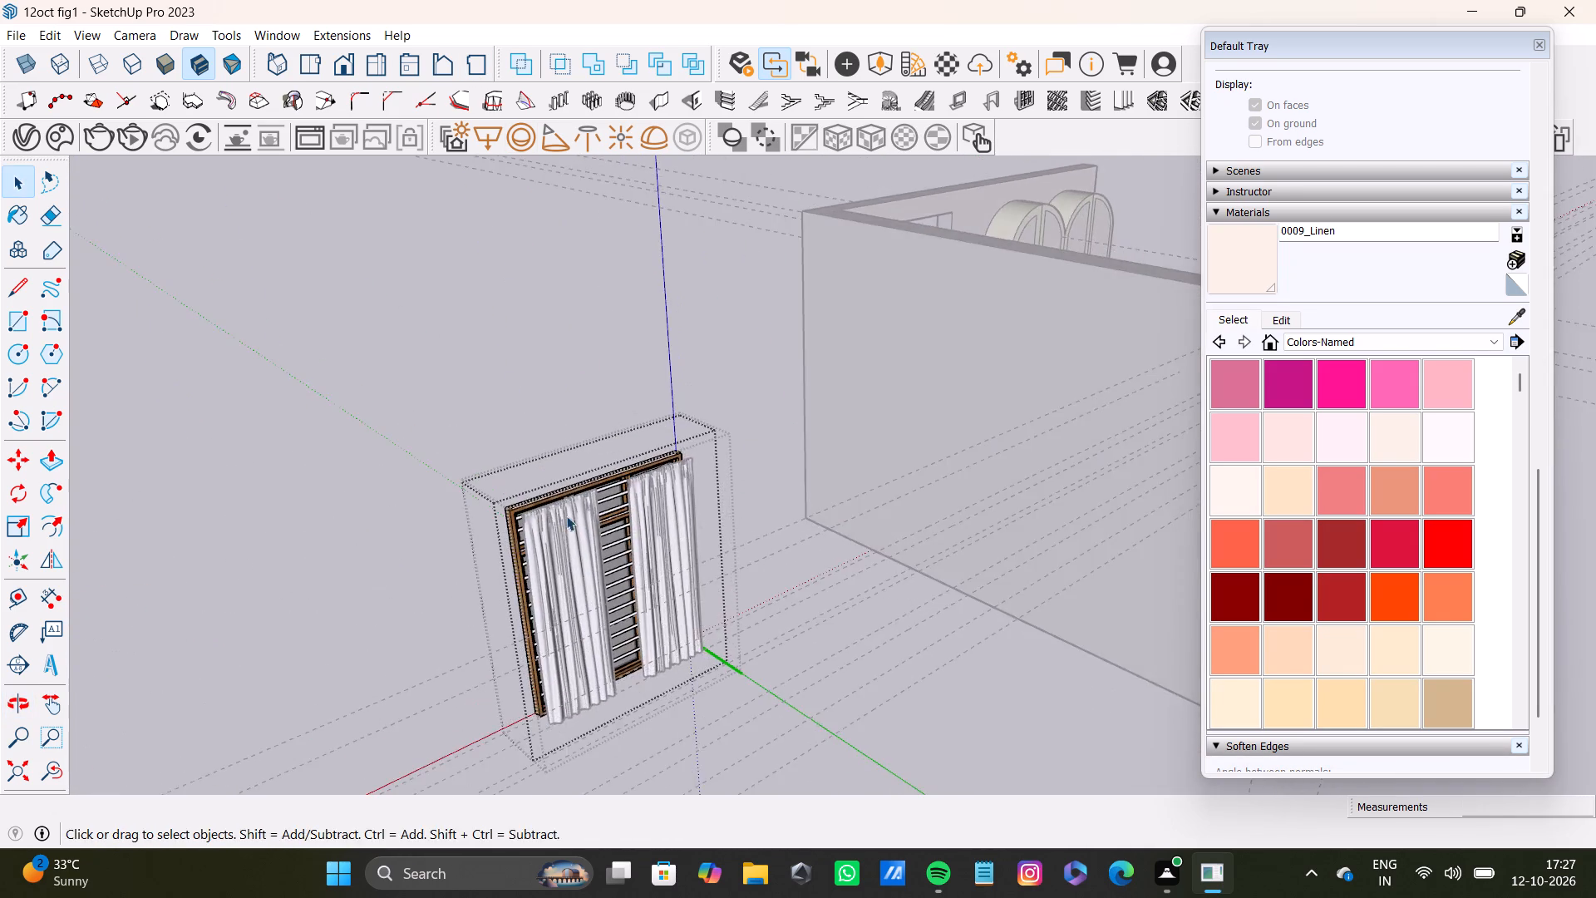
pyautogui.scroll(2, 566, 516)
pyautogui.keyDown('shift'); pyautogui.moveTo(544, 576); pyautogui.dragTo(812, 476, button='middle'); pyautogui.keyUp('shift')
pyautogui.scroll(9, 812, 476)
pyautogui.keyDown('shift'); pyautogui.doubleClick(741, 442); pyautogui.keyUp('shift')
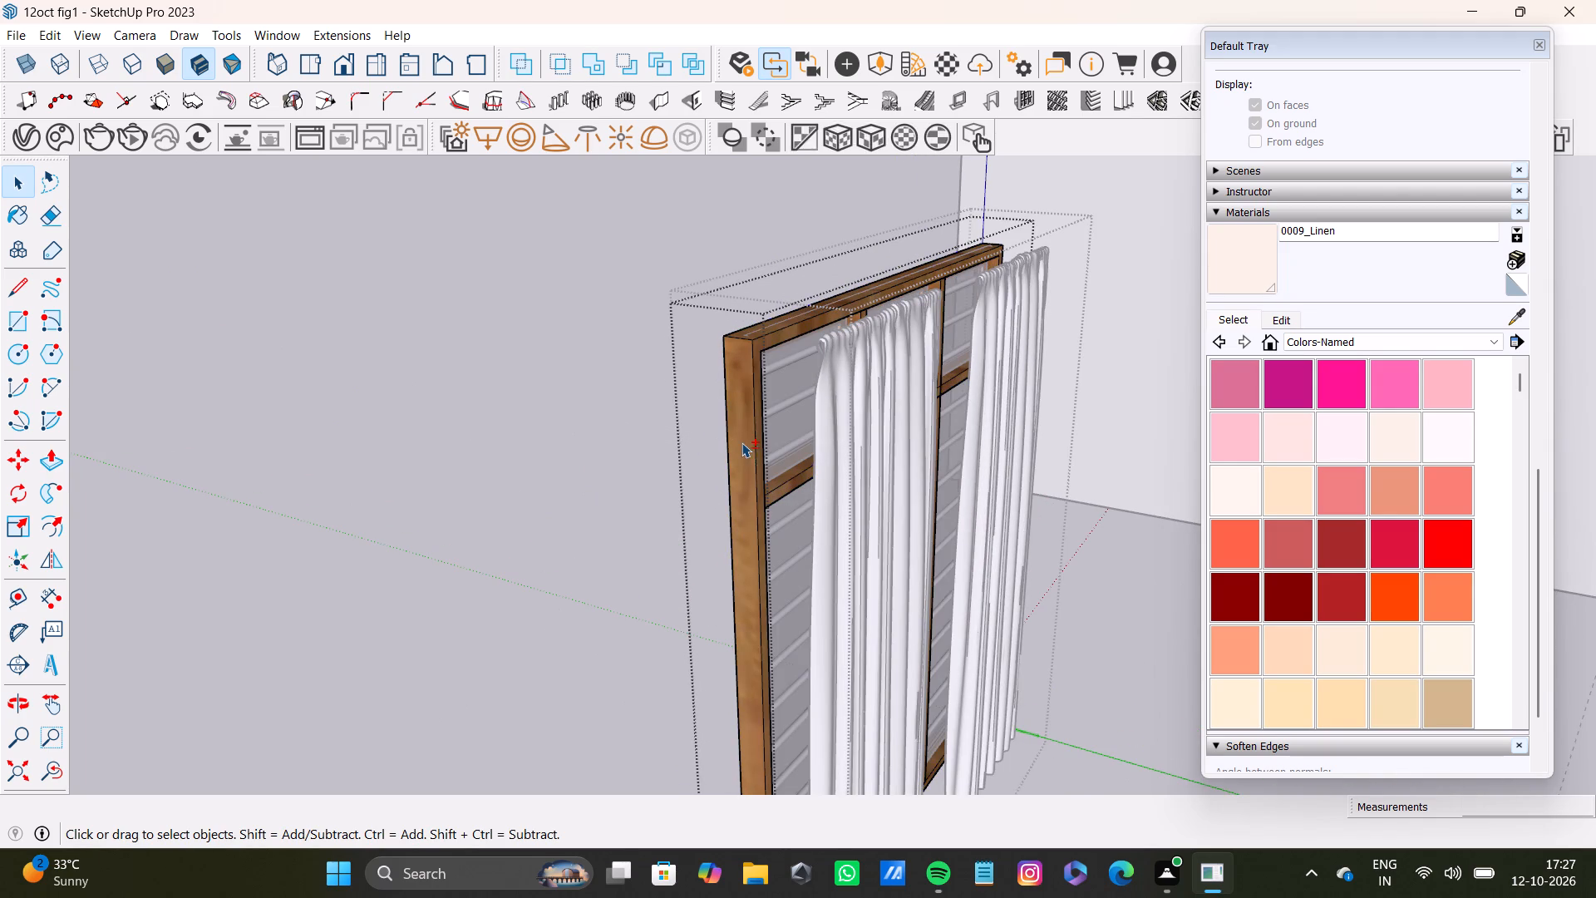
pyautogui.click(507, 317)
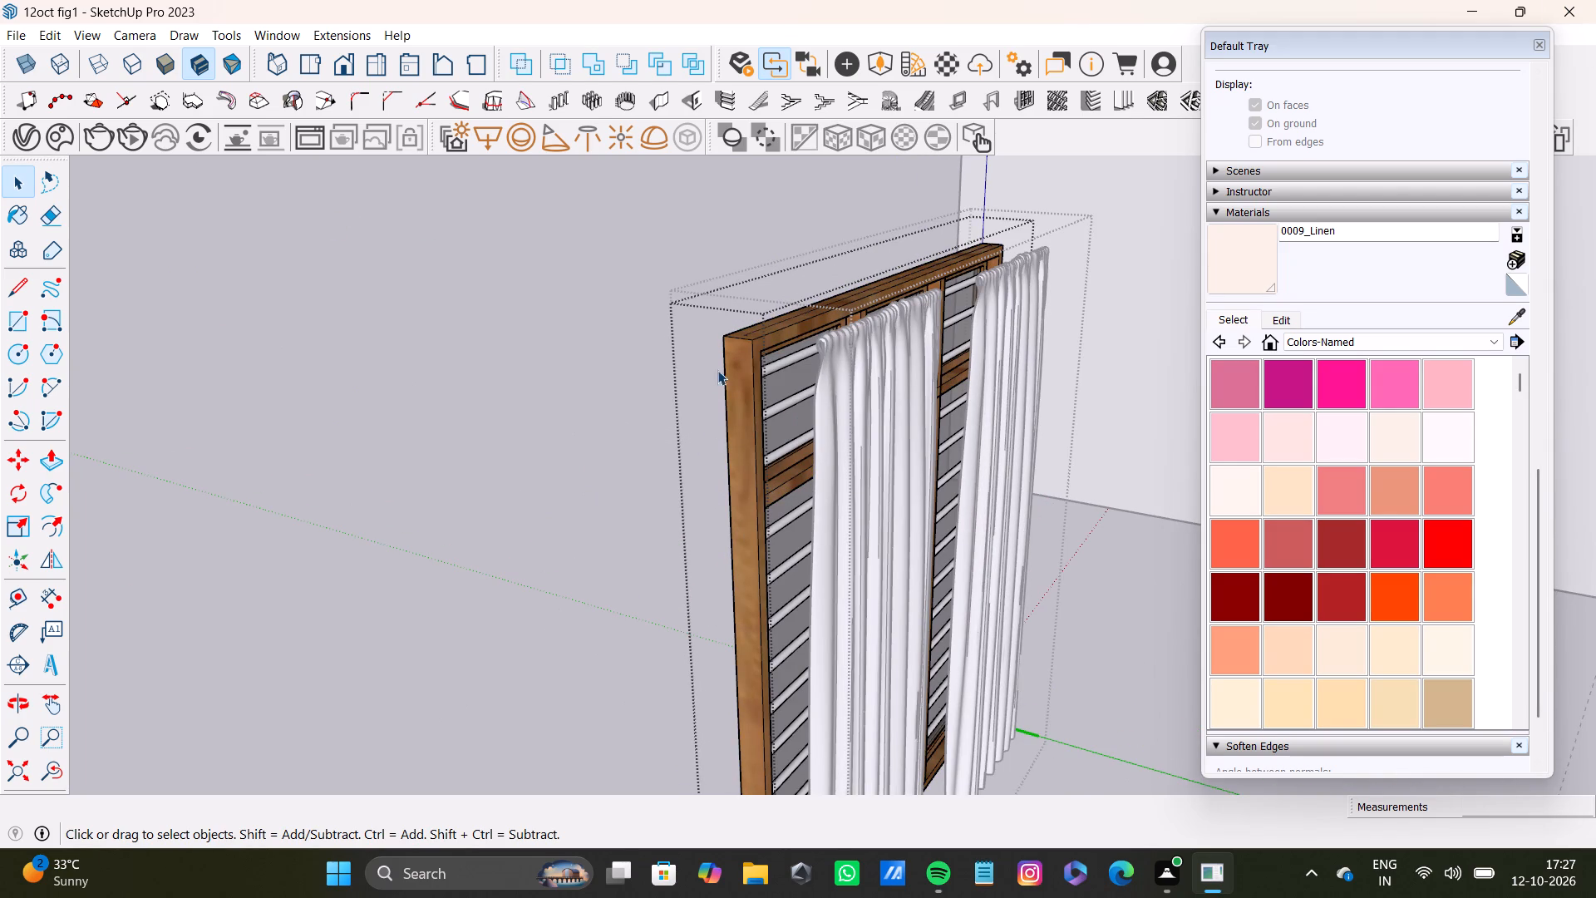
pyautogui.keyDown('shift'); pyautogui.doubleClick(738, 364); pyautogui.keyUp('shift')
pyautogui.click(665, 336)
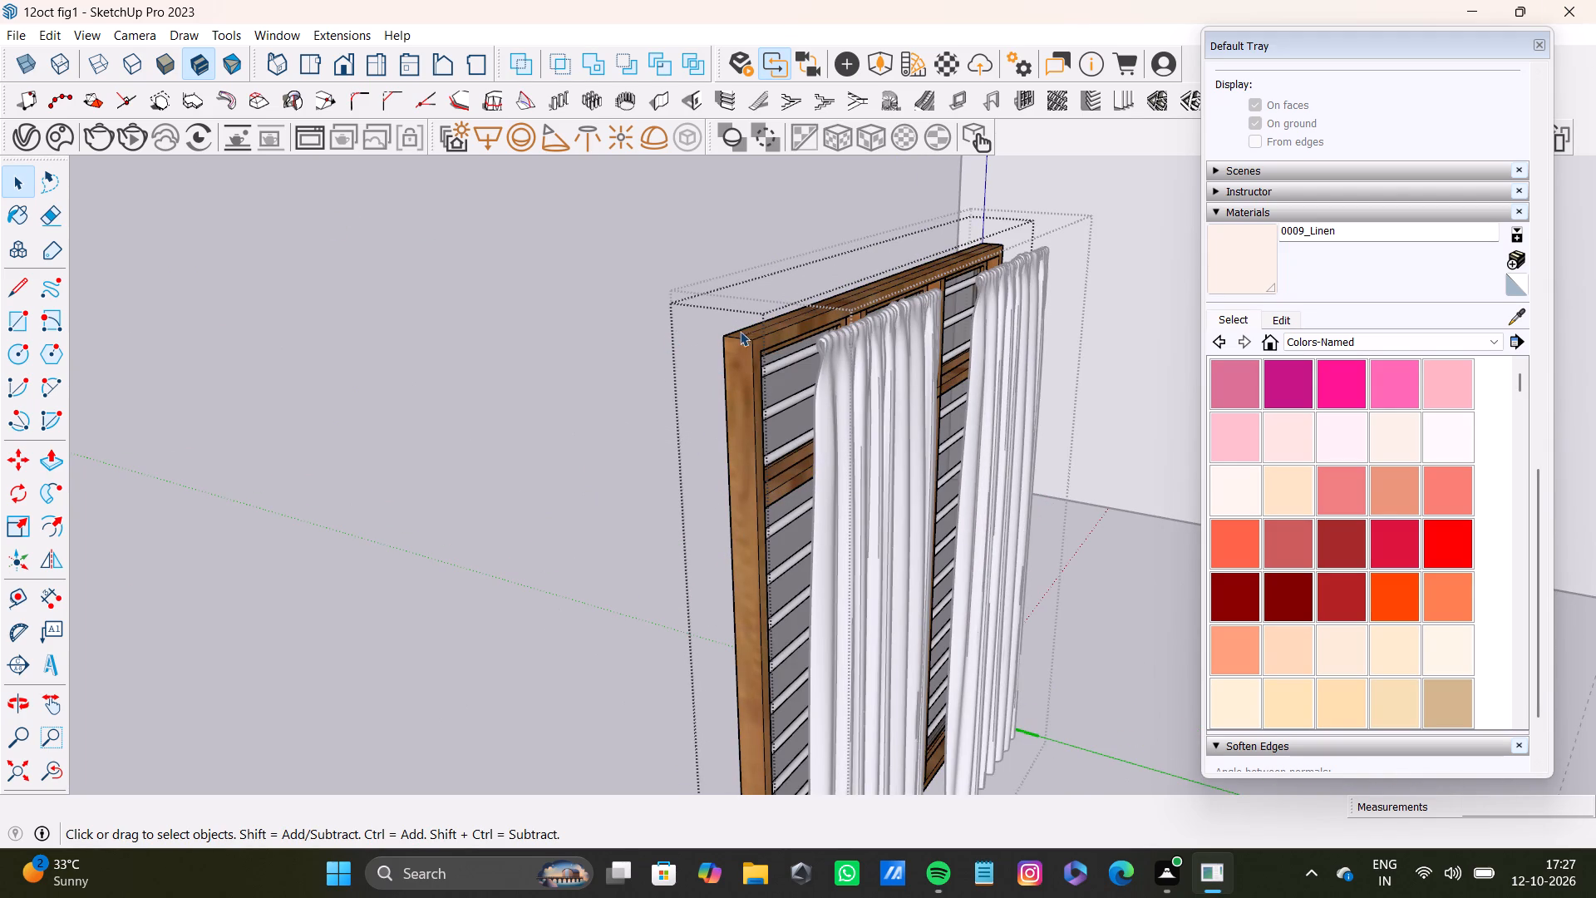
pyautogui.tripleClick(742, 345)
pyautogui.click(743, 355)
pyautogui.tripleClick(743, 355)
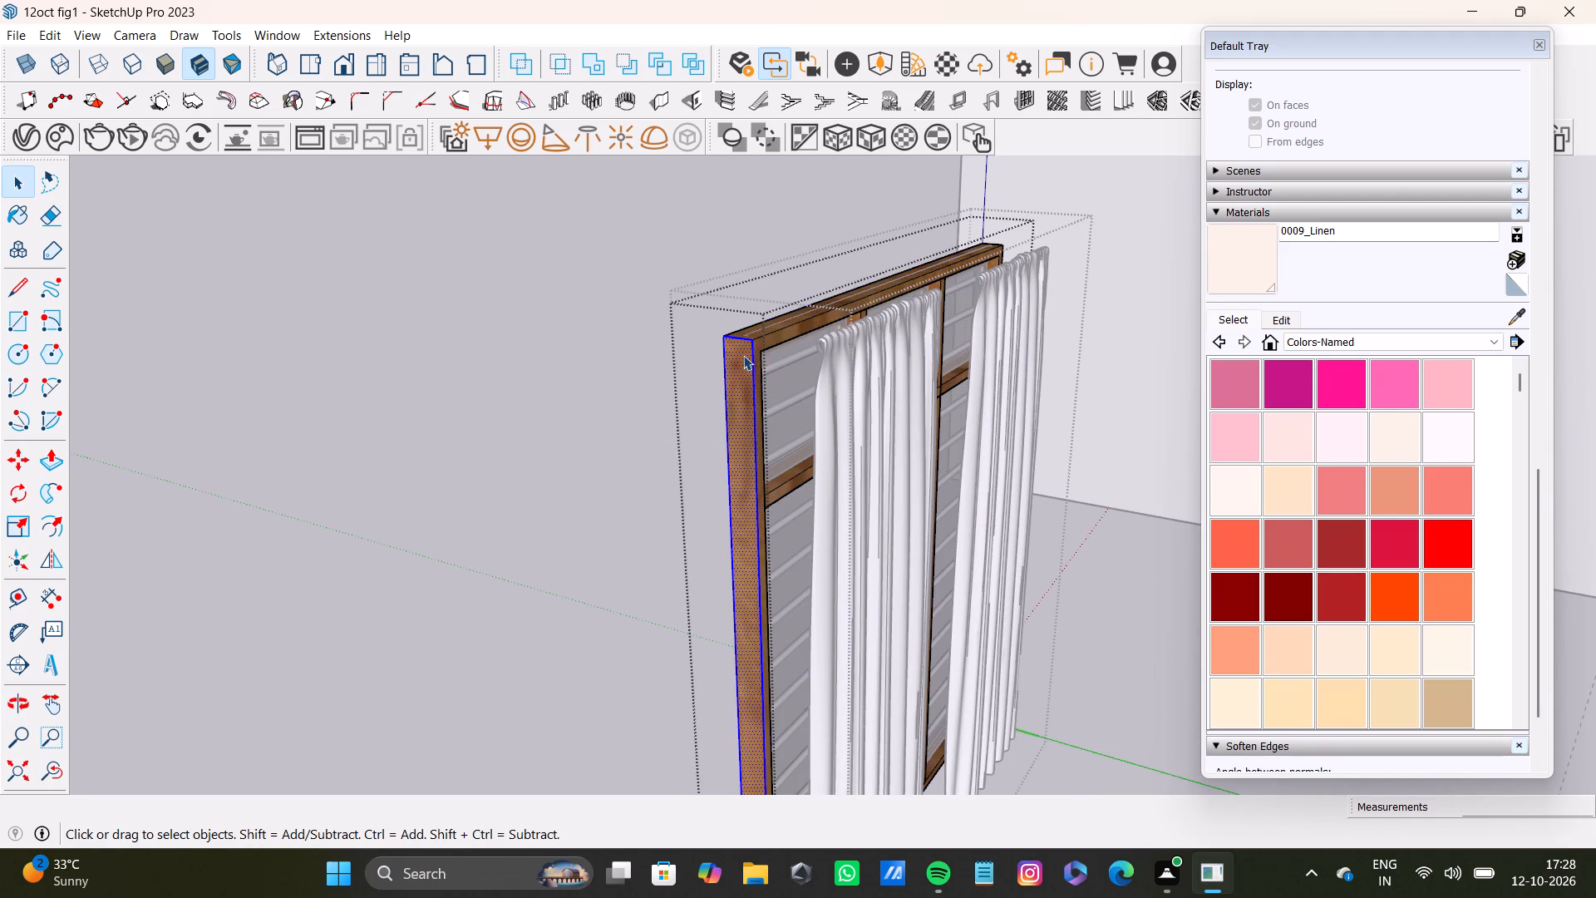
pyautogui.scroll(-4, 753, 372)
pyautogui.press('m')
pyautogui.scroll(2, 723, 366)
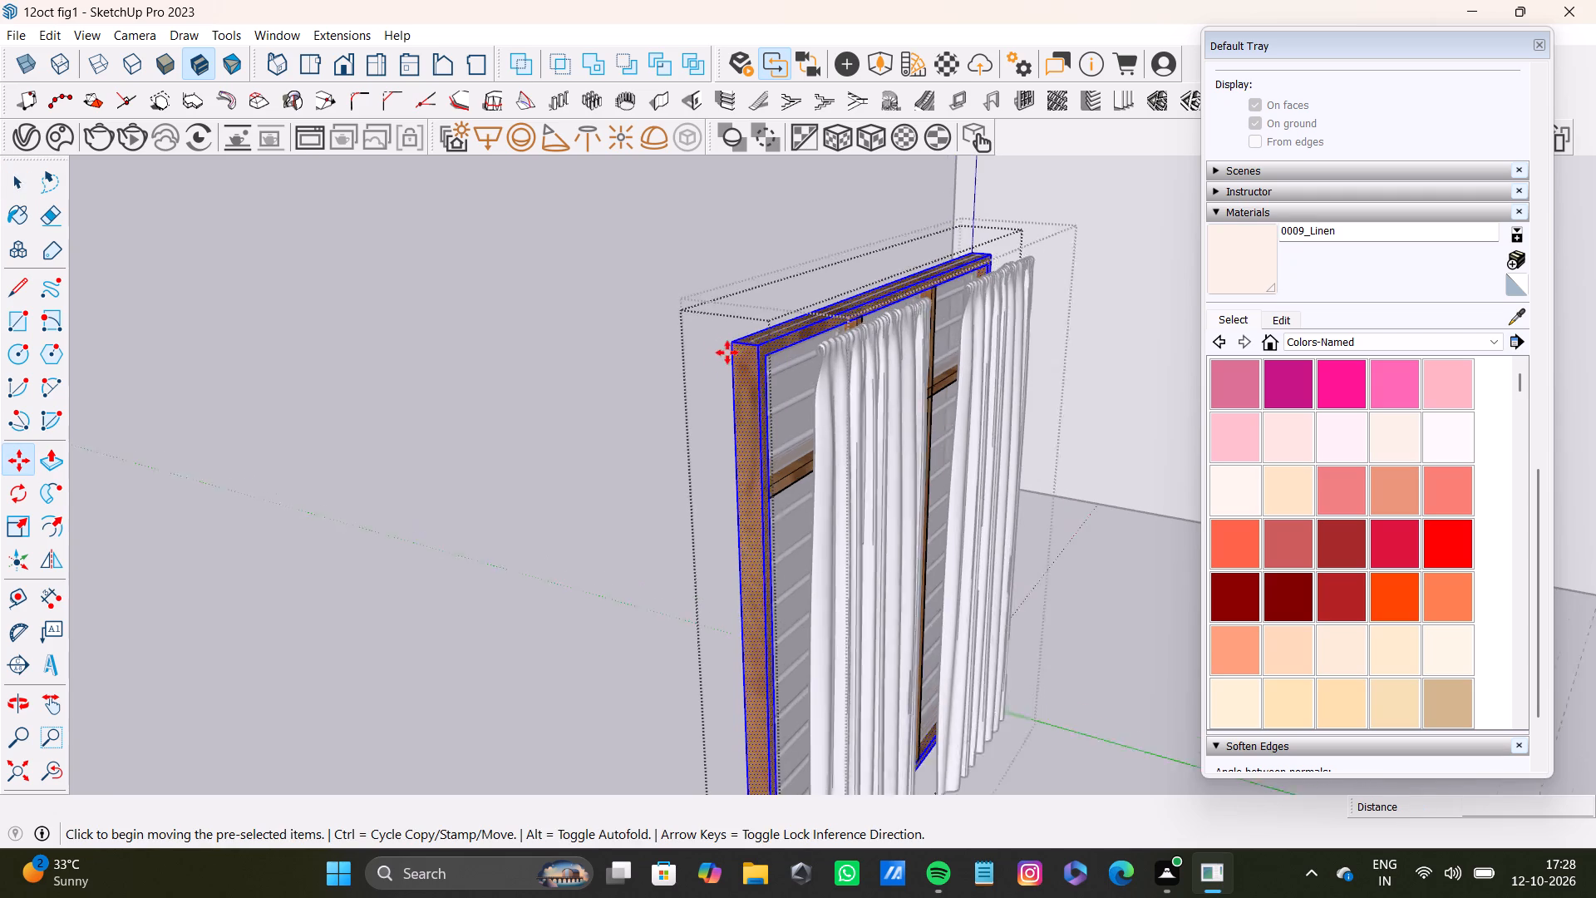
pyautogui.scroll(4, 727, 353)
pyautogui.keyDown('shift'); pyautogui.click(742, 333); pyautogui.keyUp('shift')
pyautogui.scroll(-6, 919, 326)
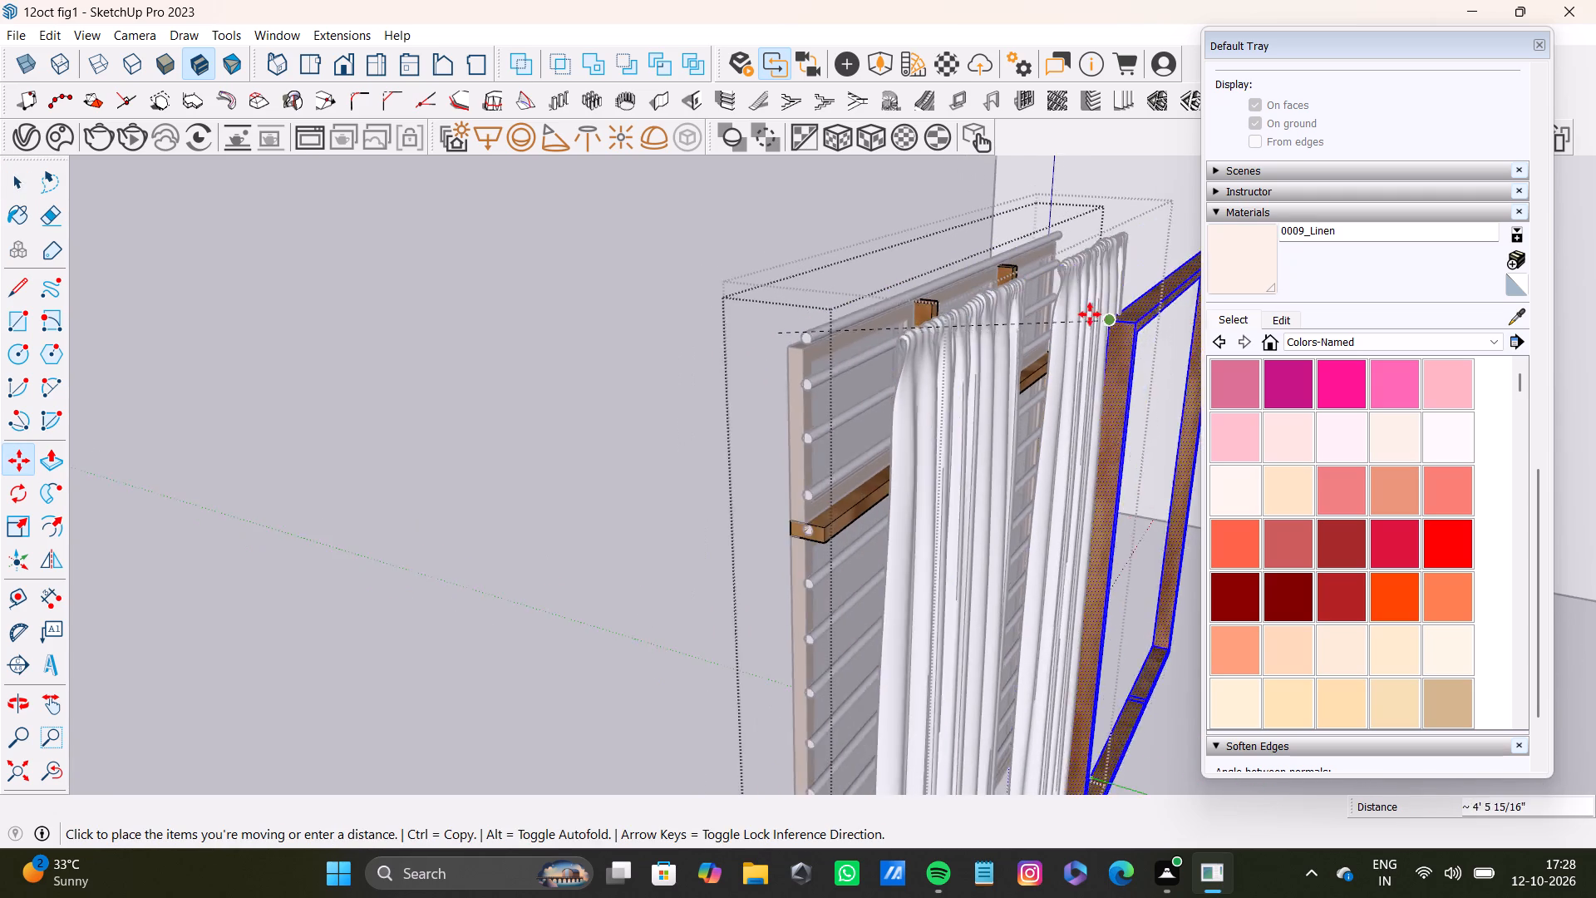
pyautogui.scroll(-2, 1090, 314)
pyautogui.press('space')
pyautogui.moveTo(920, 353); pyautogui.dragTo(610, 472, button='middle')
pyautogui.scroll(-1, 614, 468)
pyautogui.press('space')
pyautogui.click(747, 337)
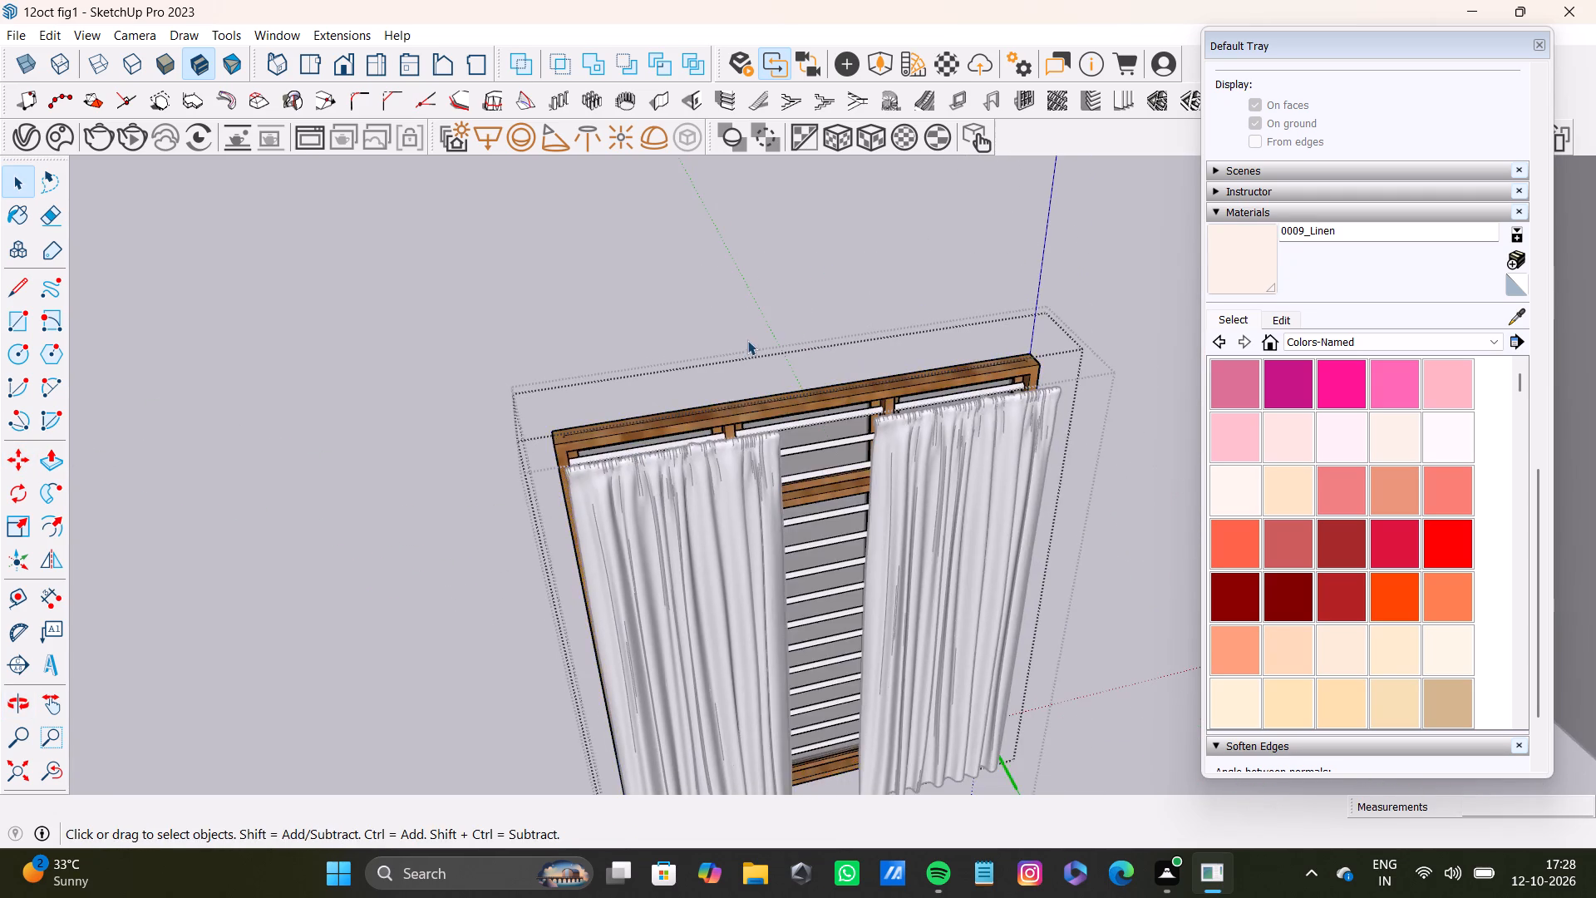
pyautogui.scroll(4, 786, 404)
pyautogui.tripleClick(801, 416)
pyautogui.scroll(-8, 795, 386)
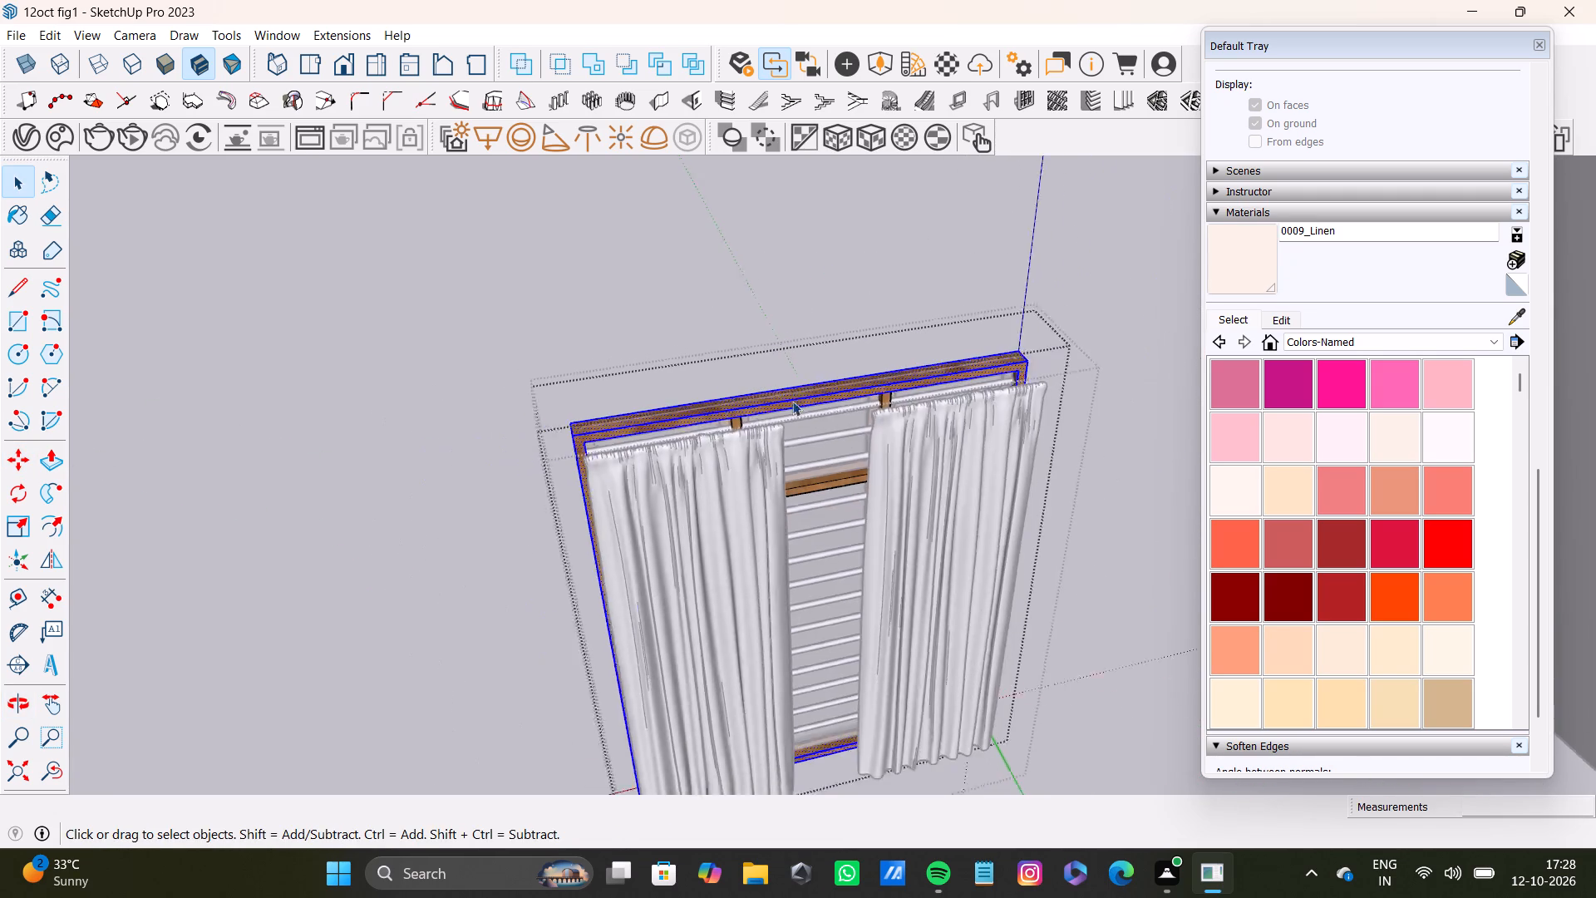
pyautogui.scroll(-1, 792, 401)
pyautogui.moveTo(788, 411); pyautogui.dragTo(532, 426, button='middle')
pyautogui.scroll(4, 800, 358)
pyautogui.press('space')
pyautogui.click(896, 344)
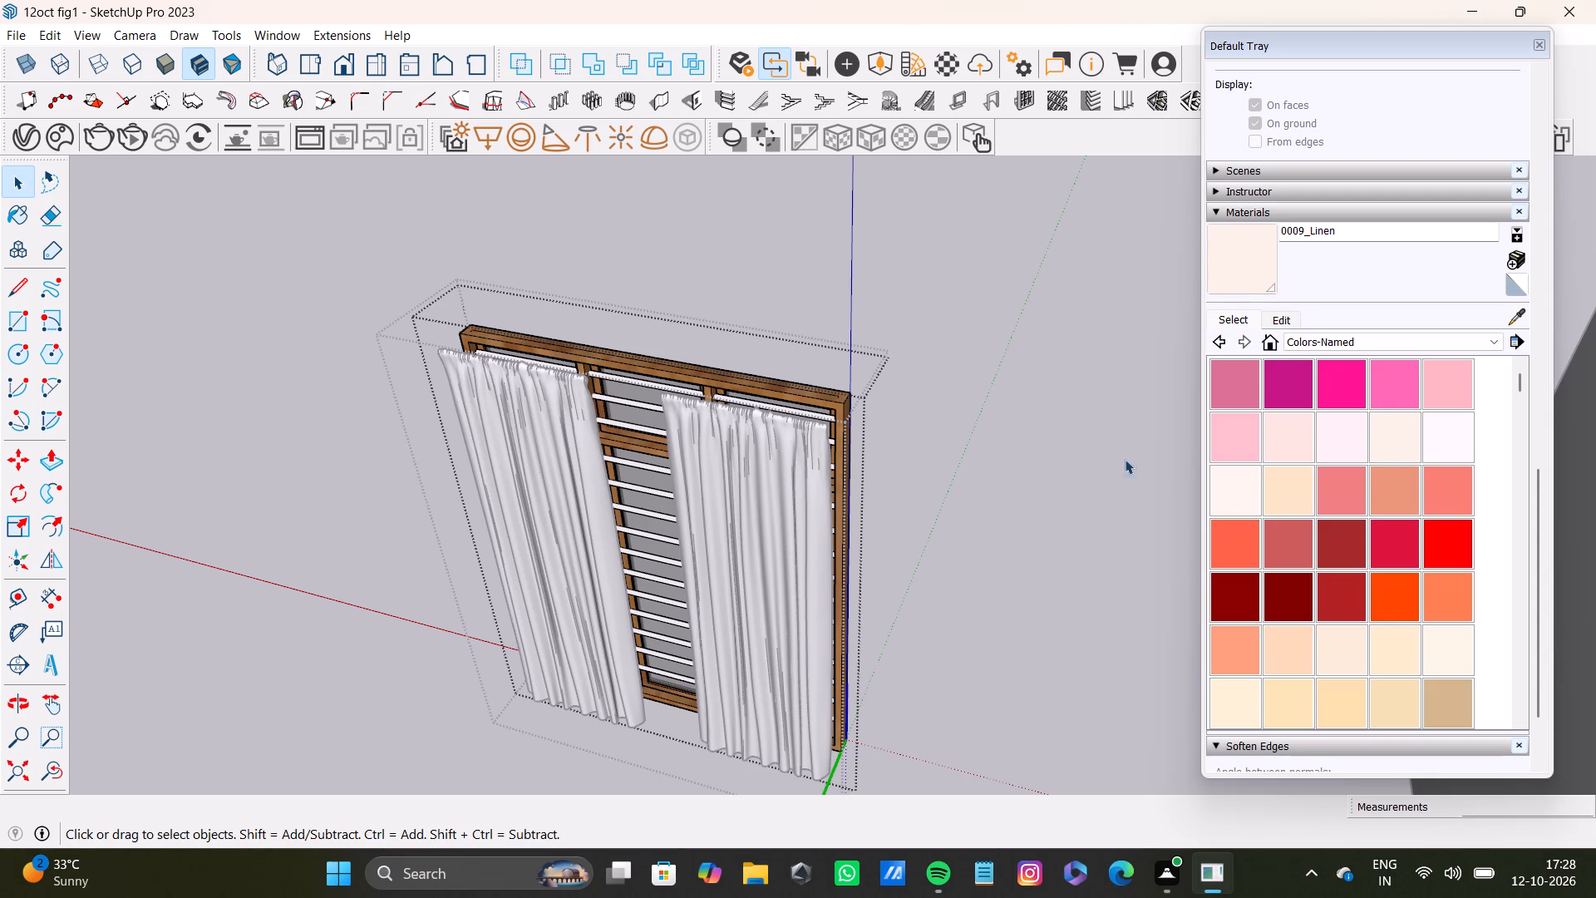
# Examine the upper corner of the window's wooden frame, the curtains in front of it and the window's rear side.
pyautogui.scroll(7, 1036, 300)
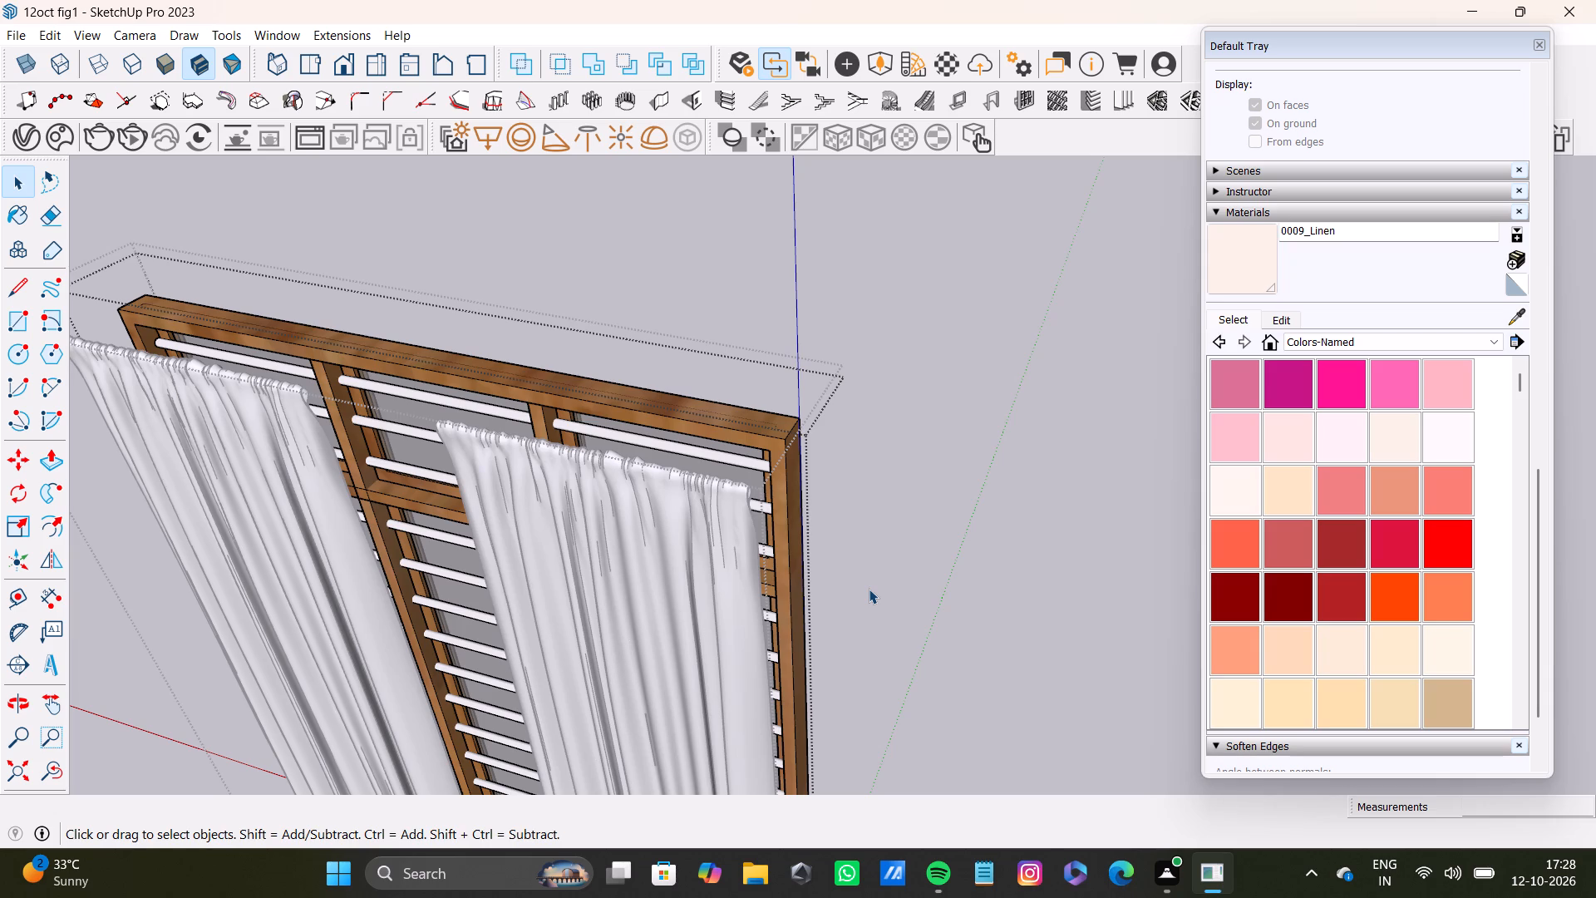
pyautogui.scroll(5, 839, 461)
pyautogui.scroll(1, 781, 422)
pyautogui.scroll(4, 480, 372)
pyautogui.scroll(-10, 513, 368)
pyautogui.middleClick(669, 437)
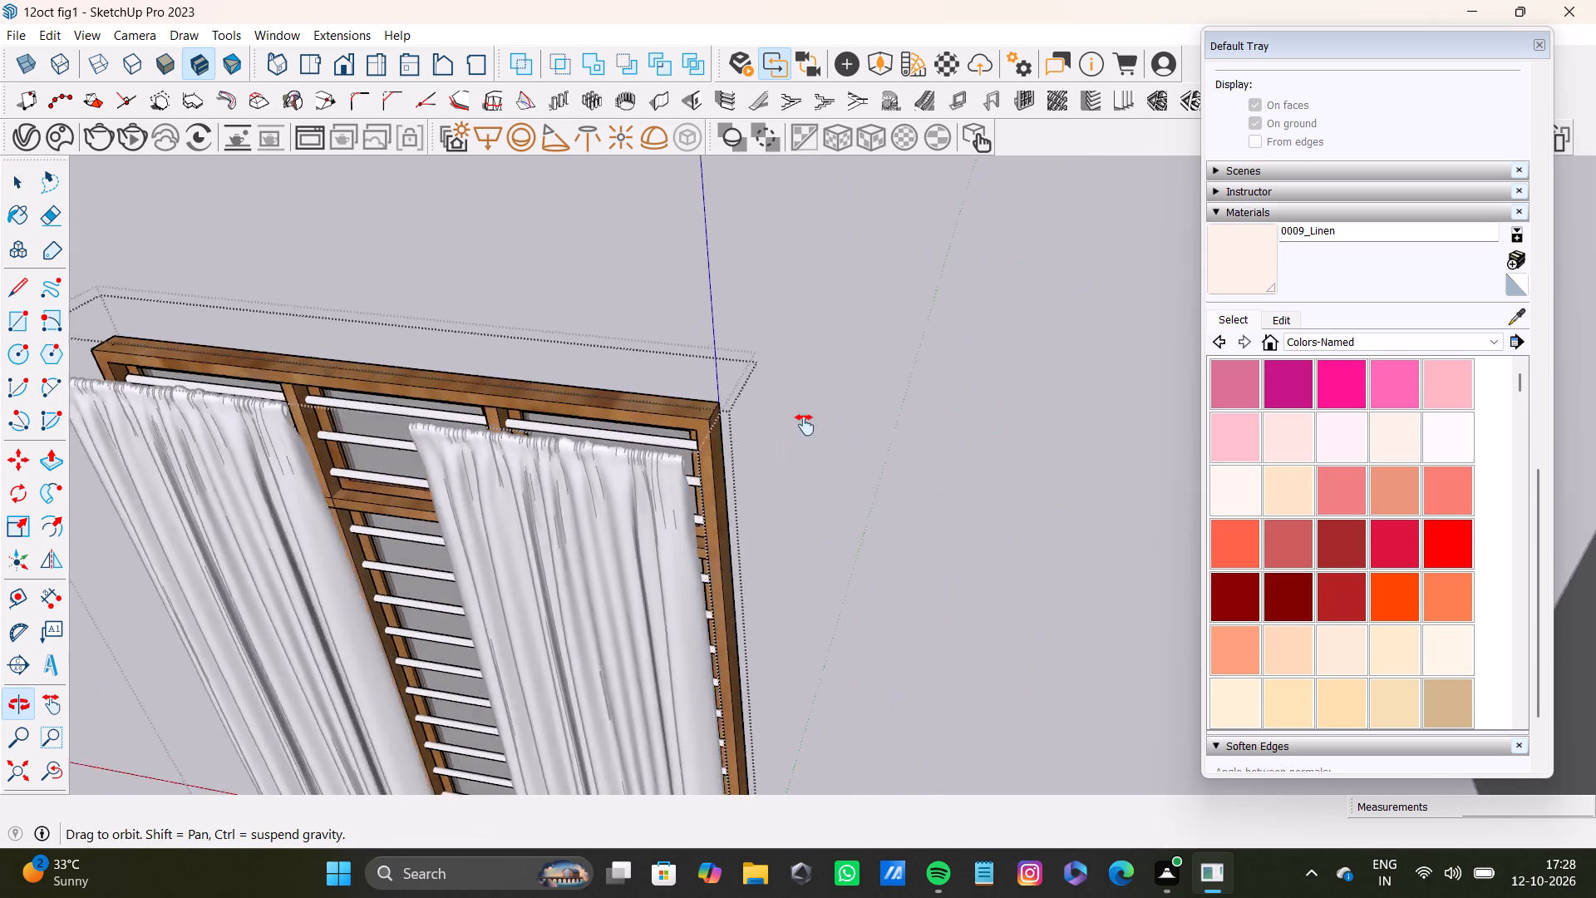
pyautogui.scroll(12, 677, 438)
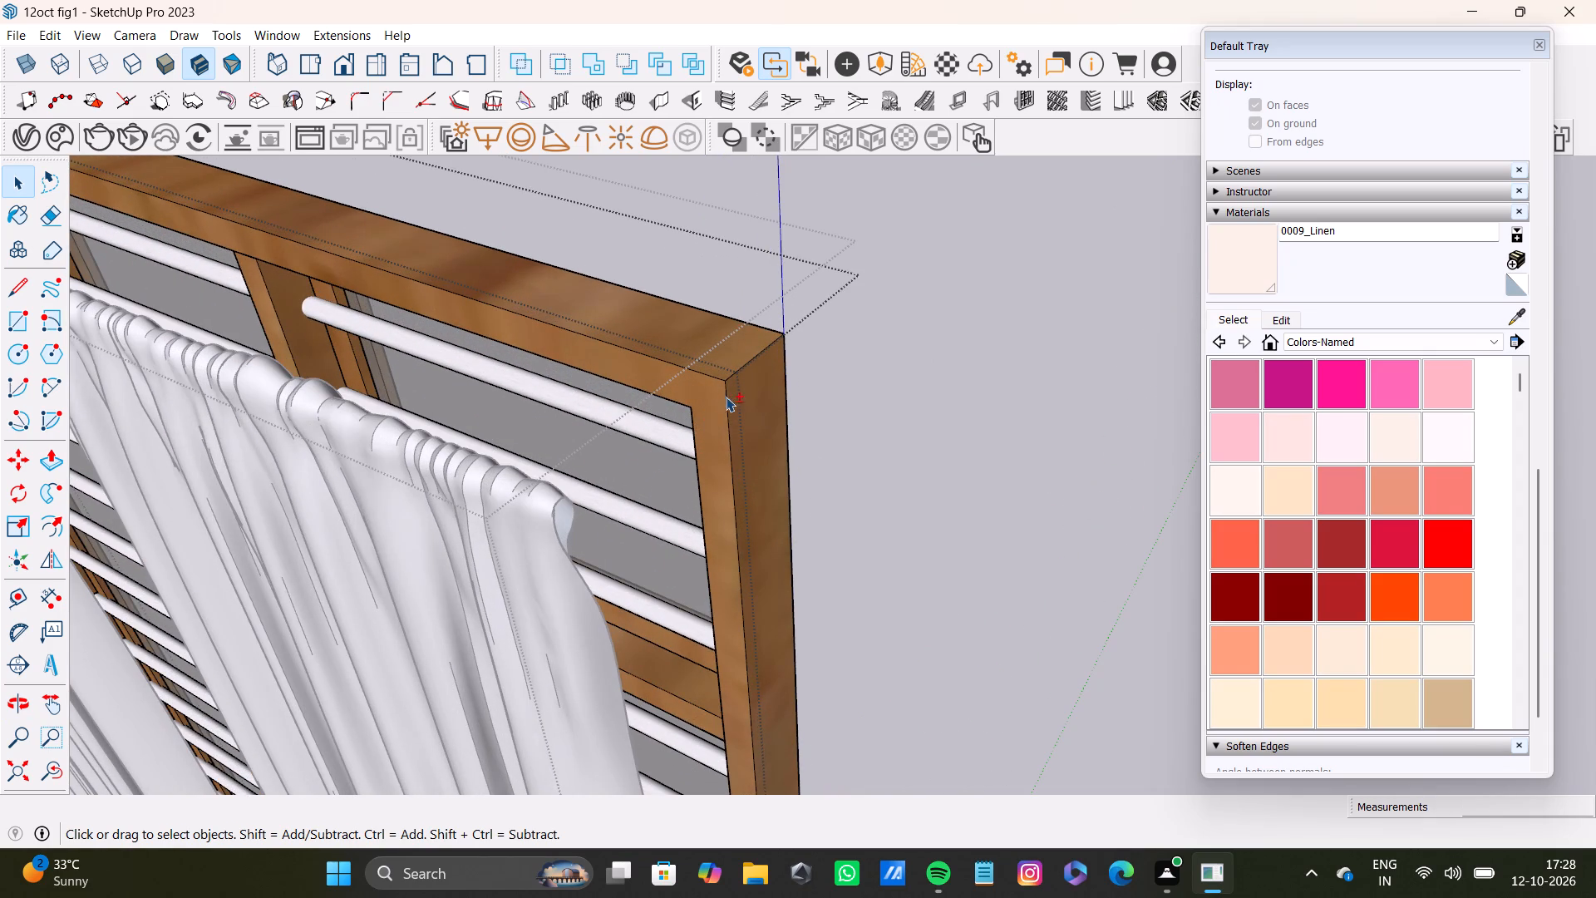
pyautogui.keyDown('shift'); pyautogui.tripleClick(726, 397); pyautogui.keyUp('shift')
pyautogui.scroll(-10, 652, 402)
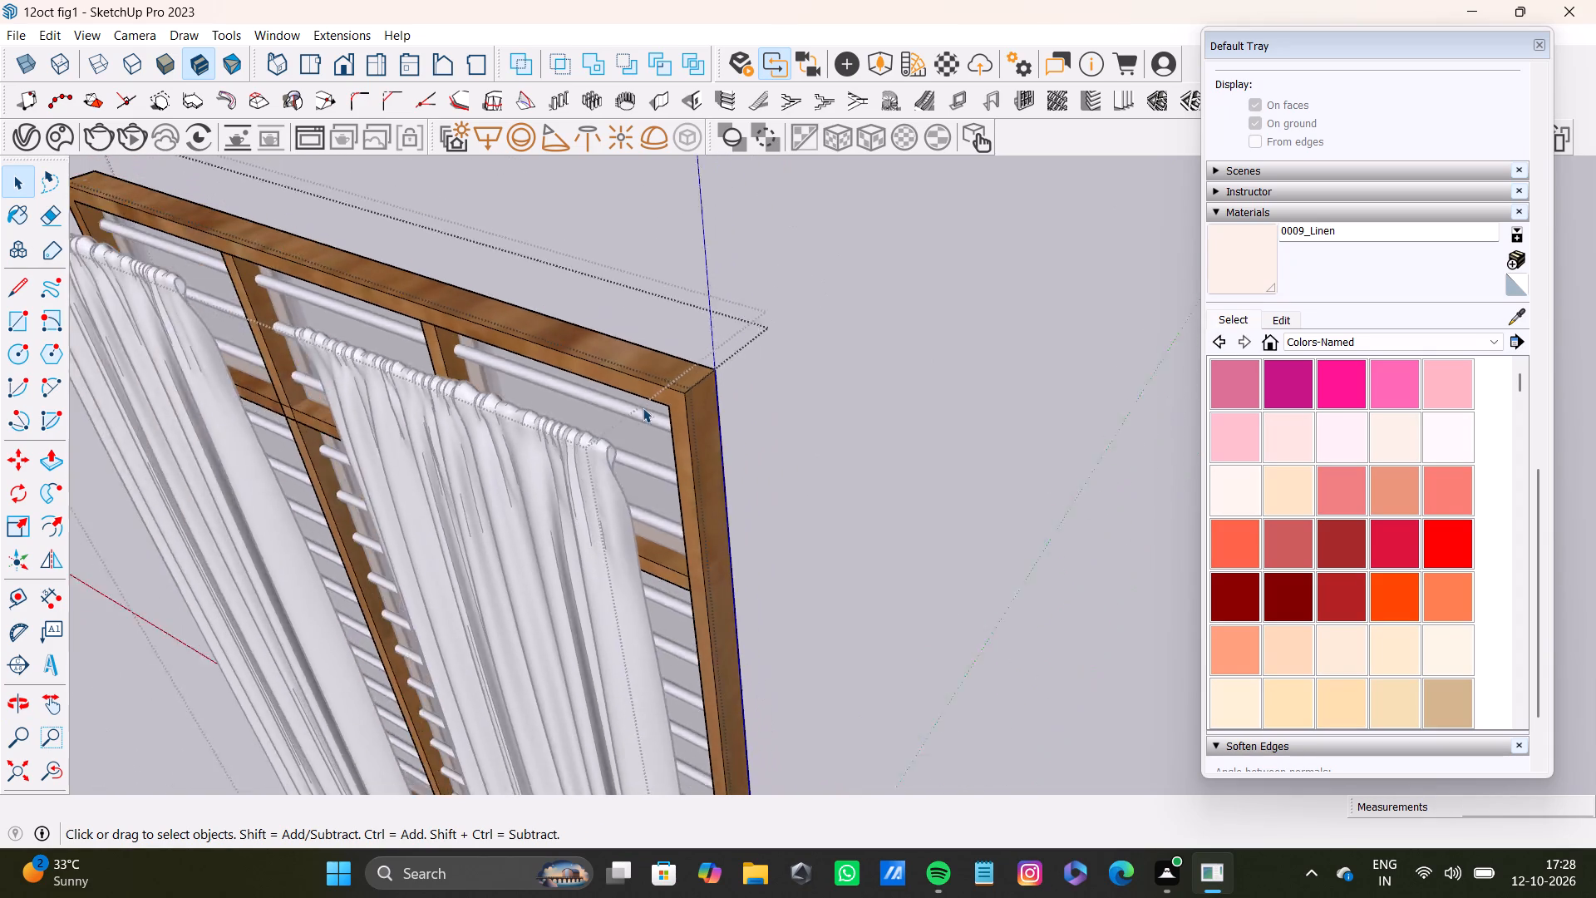
pyautogui.scroll(-4, 643, 407)
pyautogui.click(885, 417)
pyautogui.scroll(5, 655, 437)
pyautogui.moveTo(736, 443); pyautogui.dragTo(588, 477, button='middle')
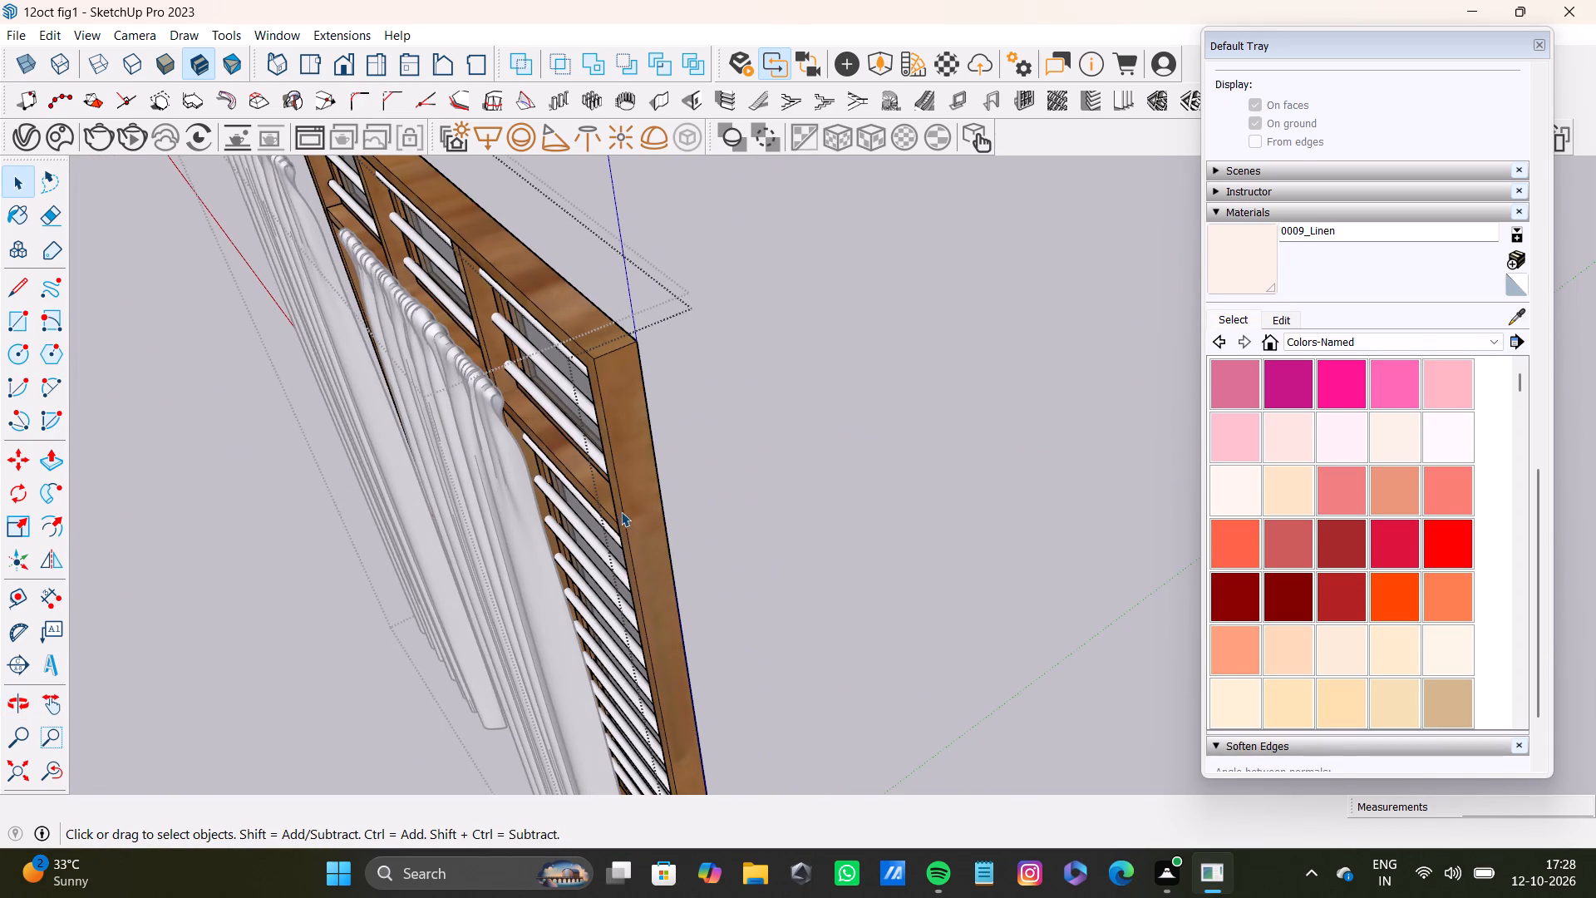
pyautogui.scroll(-5, 560, 483)
pyautogui.moveTo(566, 481); pyautogui.dragTo(278, 555, button='middle')
pyautogui.scroll(-5, 278, 556)
pyautogui.keyDown('shift'); pyautogui.moveTo(509, 466); pyautogui.dragTo(485, 598, button='middle'); pyautogui.keyUp('shift')
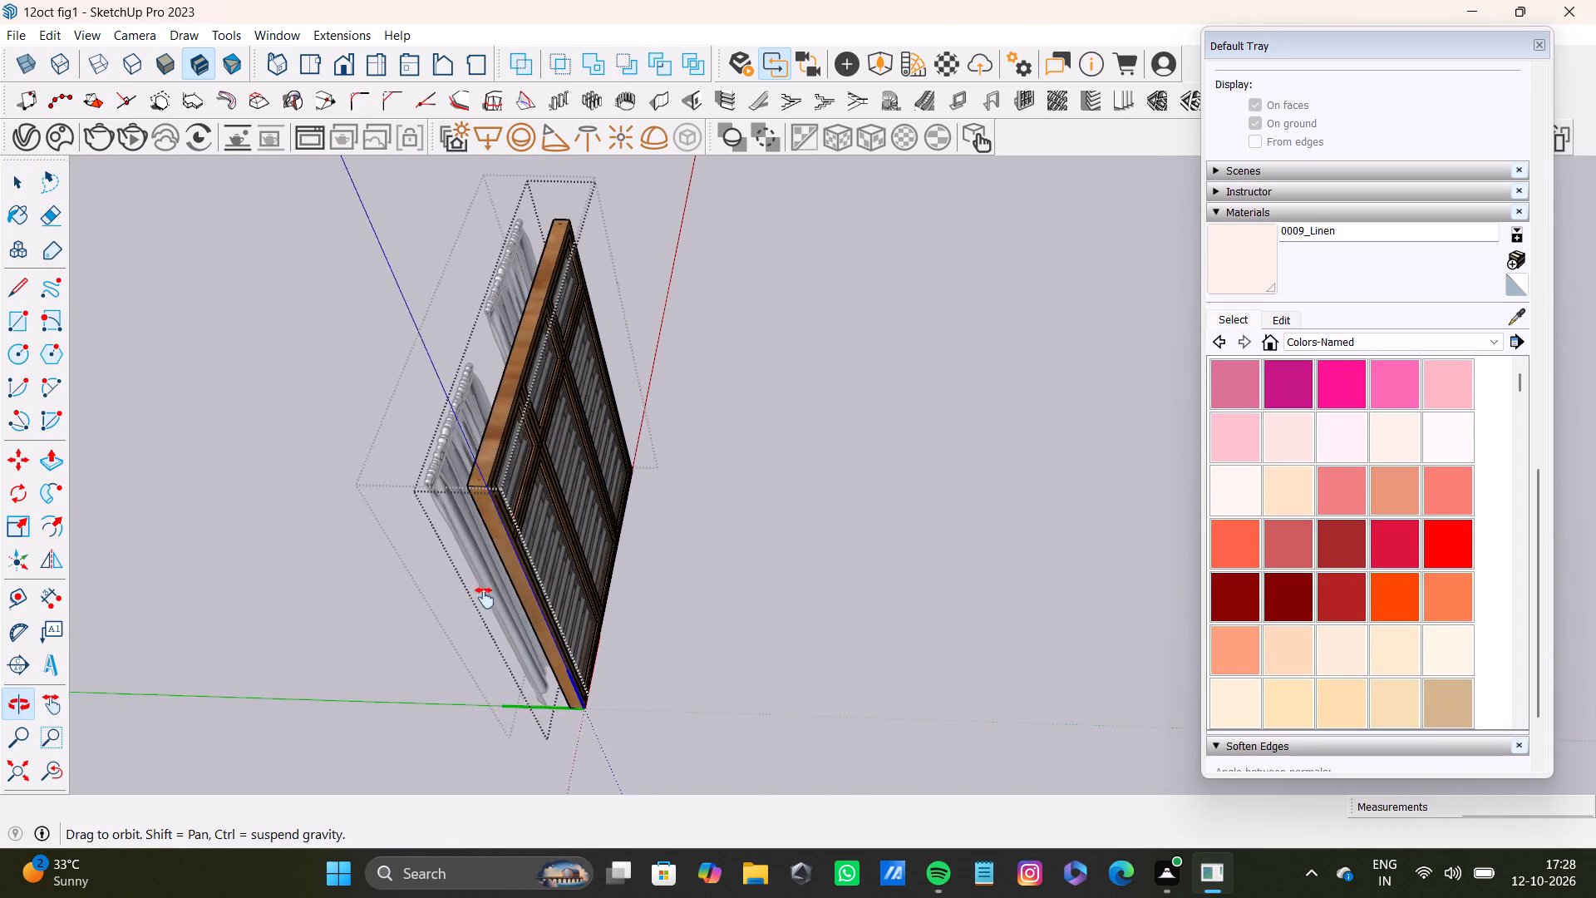
pyautogui.keyDown('shift'); pyautogui.moveTo(485, 598); pyautogui.dragTo(485, 603, button='middle'); pyautogui.keyUp('shift')
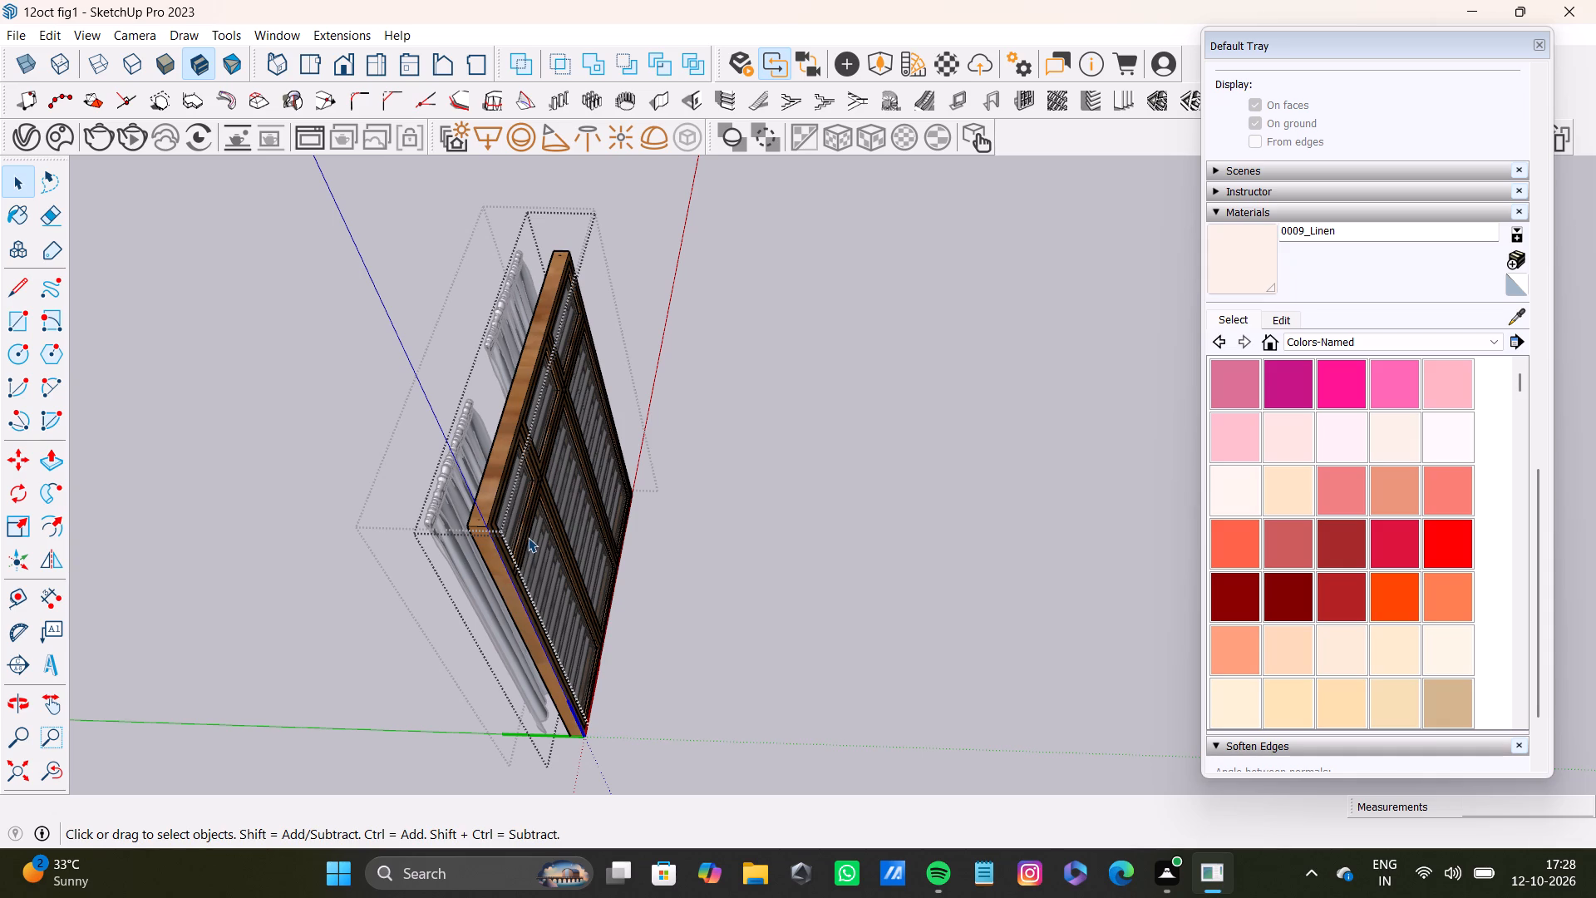
# Leave the wooden frame's geometry and return to the editing level that holds all parts of the imported window.
pyautogui.click(739, 256)
pyautogui.press('space')
pyautogui.scroll(6, 593, 602)
pyautogui.scroll(-2, 439, 530)
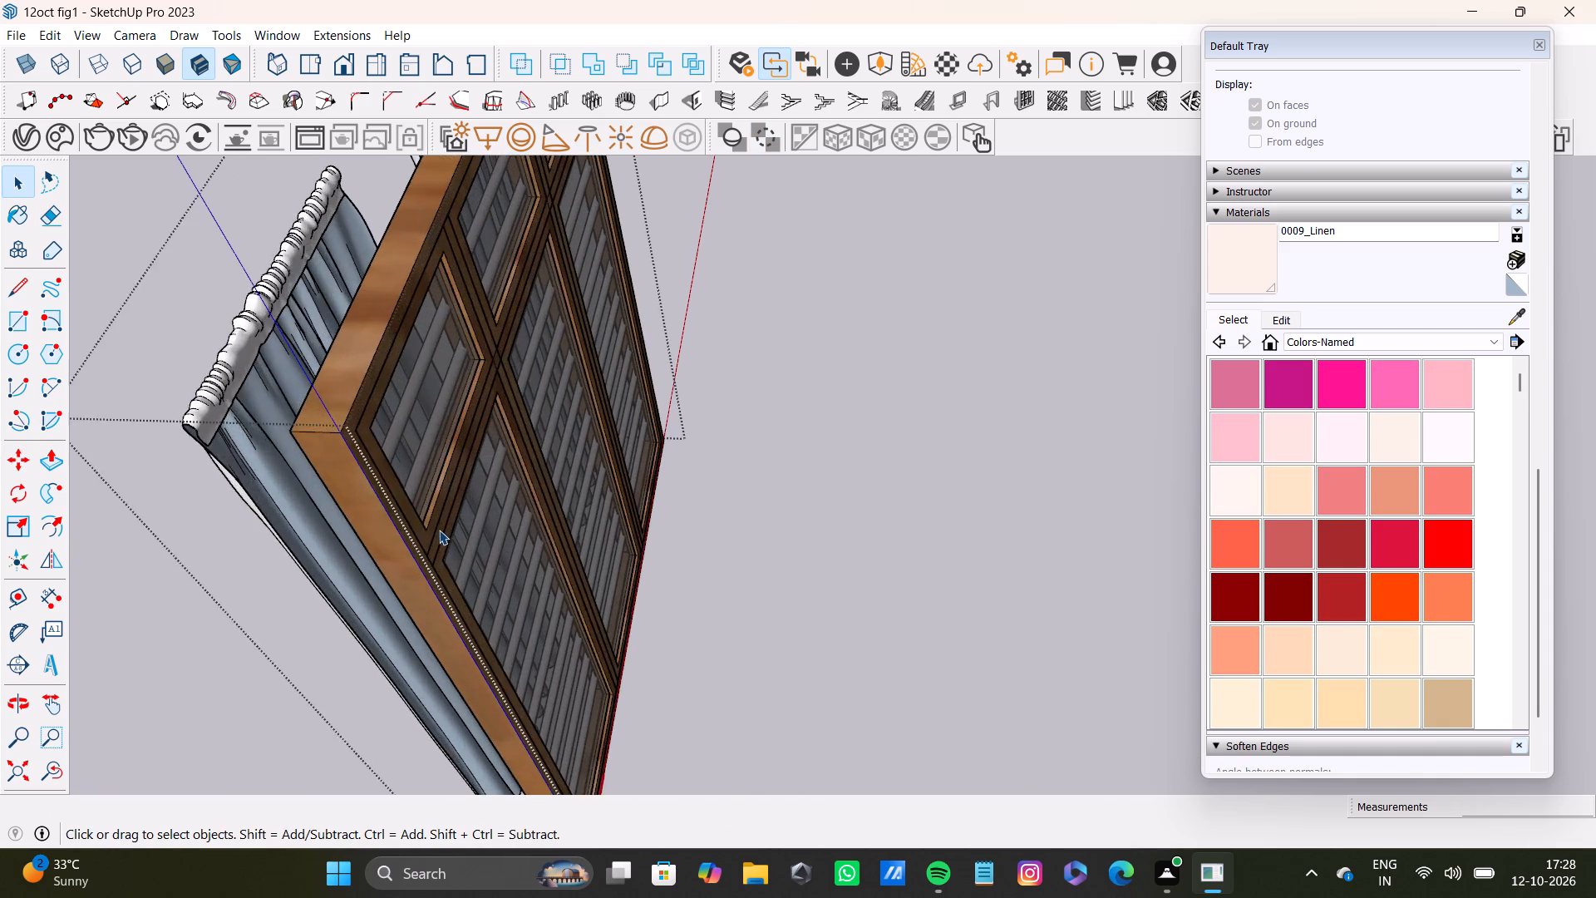
pyautogui.scroll(-6, 439, 530)
pyautogui.keyDown('shift'); pyautogui.doubleClick(385, 457); pyautogui.keyUp('shift')
pyautogui.moveTo(643, 505); pyautogui.dragTo(508, 522, button='middle')
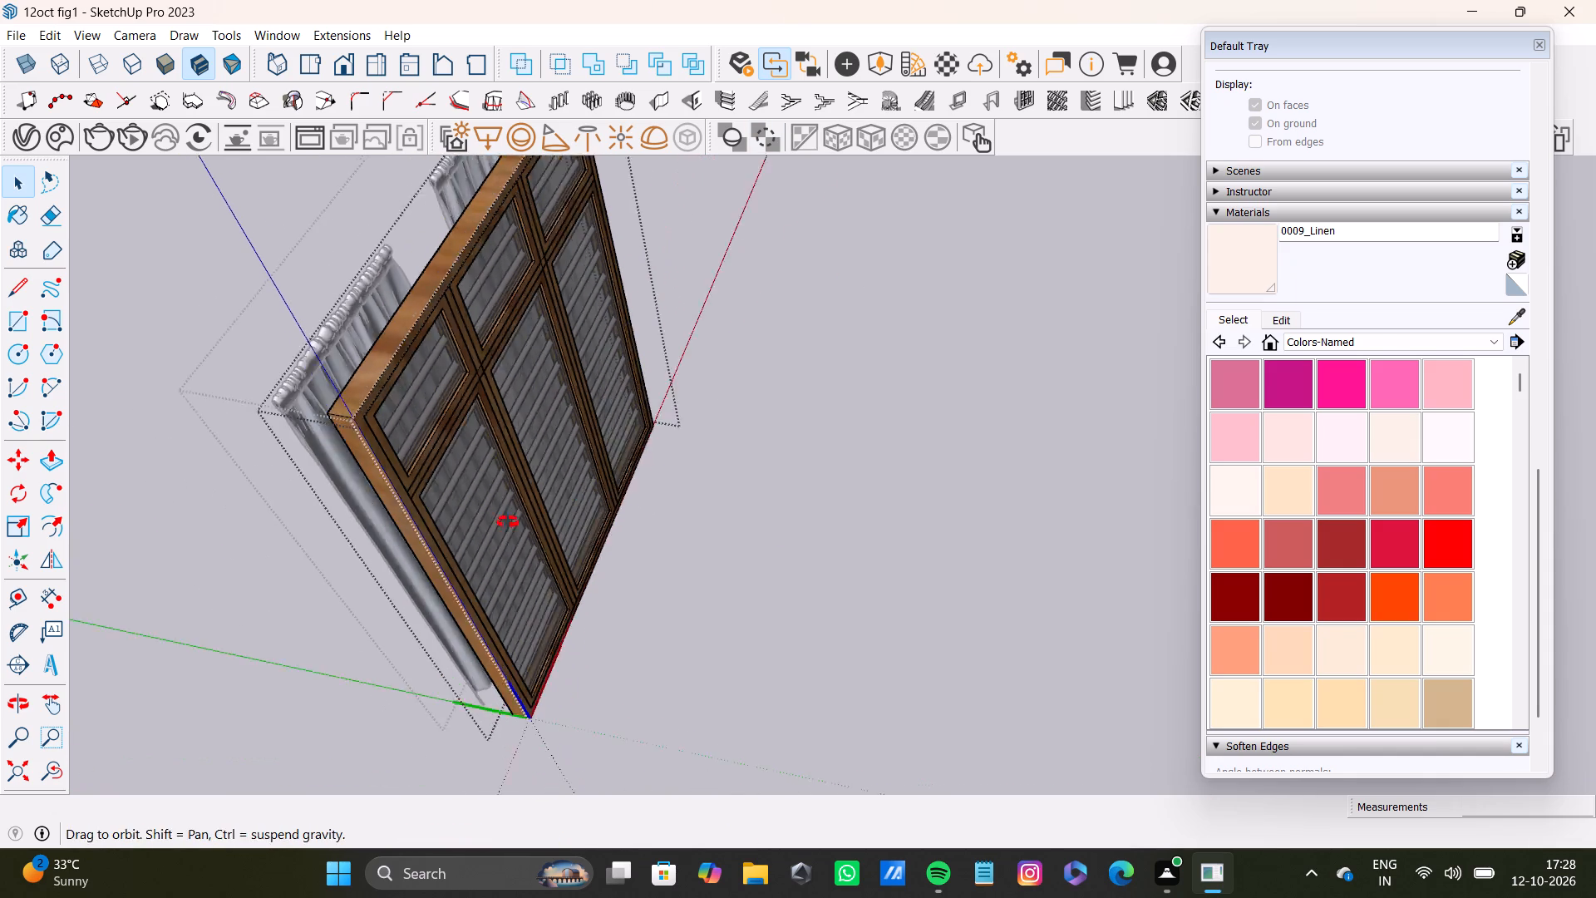
pyautogui.moveTo(508, 522); pyautogui.dragTo(505, 522, button='middle')
pyautogui.click(804, 267)
pyautogui.press('space')
pyautogui.scroll(-4, 753, 333)
pyautogui.moveTo(863, 479); pyautogui.dragTo(711, 734, button='middle')
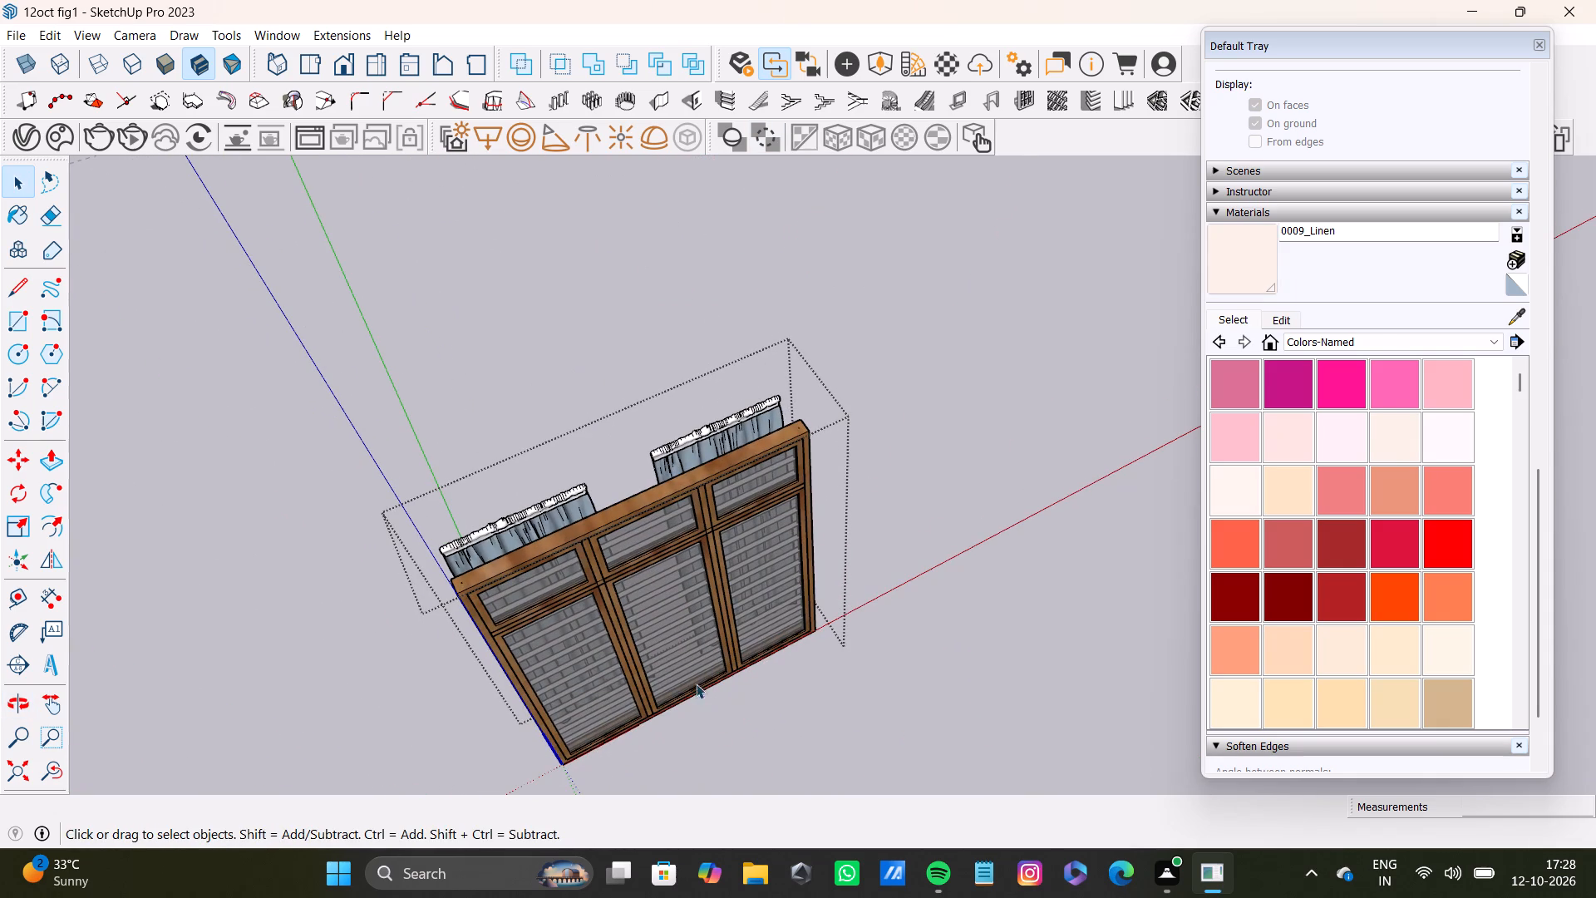
pyautogui.moveTo(443, 593); pyautogui.dragTo(1066, 696)
pyautogui.moveTo(406, 562); pyautogui.dragTo(995, 756)
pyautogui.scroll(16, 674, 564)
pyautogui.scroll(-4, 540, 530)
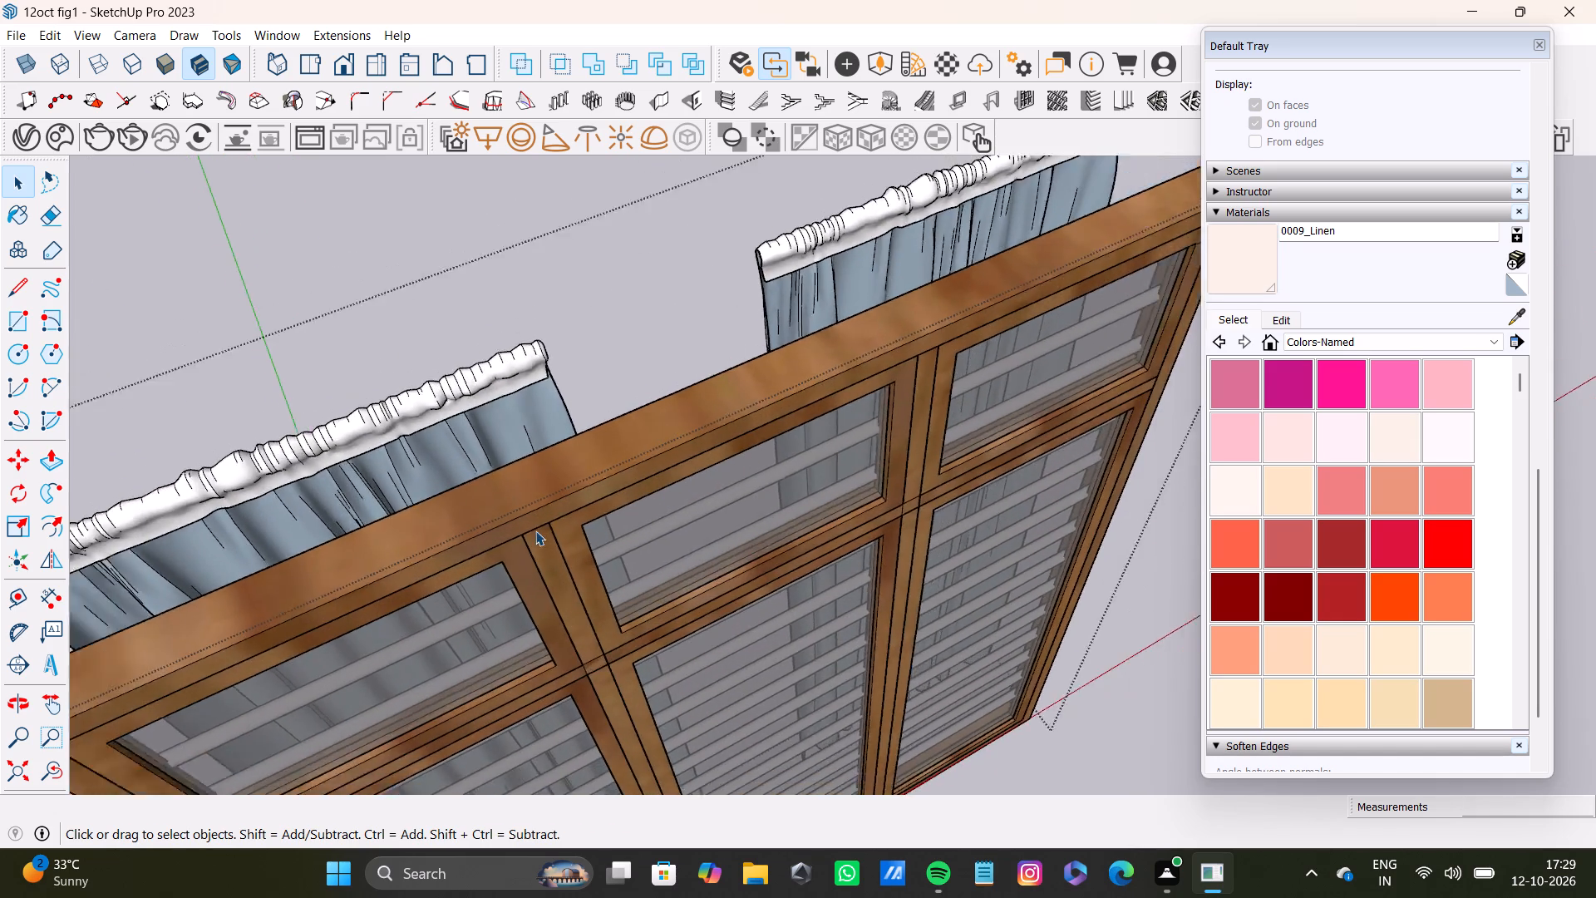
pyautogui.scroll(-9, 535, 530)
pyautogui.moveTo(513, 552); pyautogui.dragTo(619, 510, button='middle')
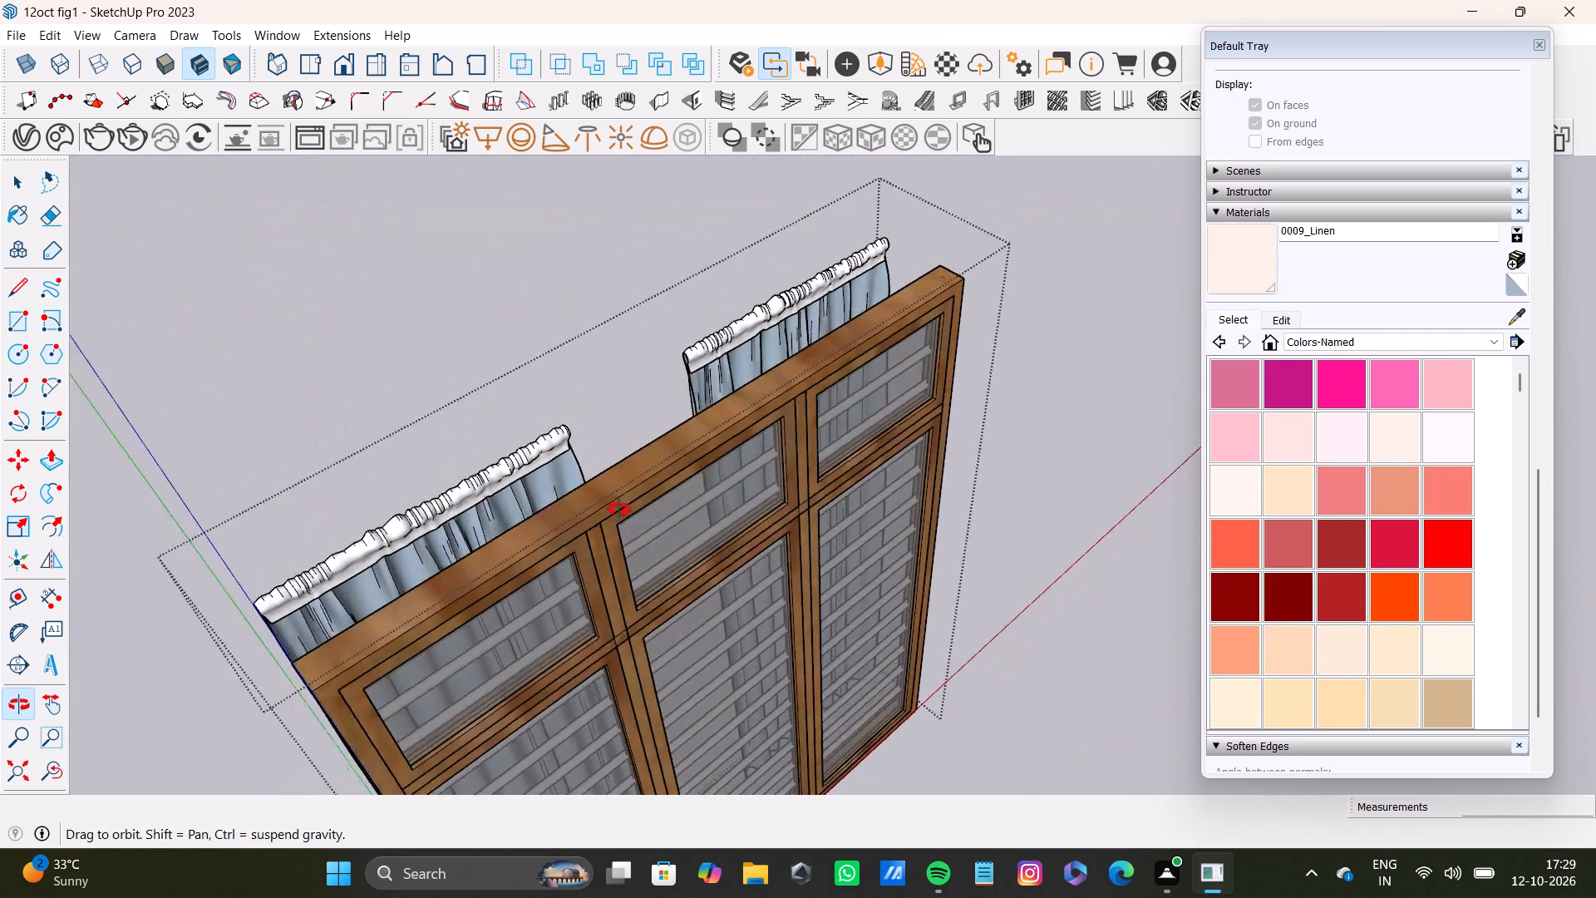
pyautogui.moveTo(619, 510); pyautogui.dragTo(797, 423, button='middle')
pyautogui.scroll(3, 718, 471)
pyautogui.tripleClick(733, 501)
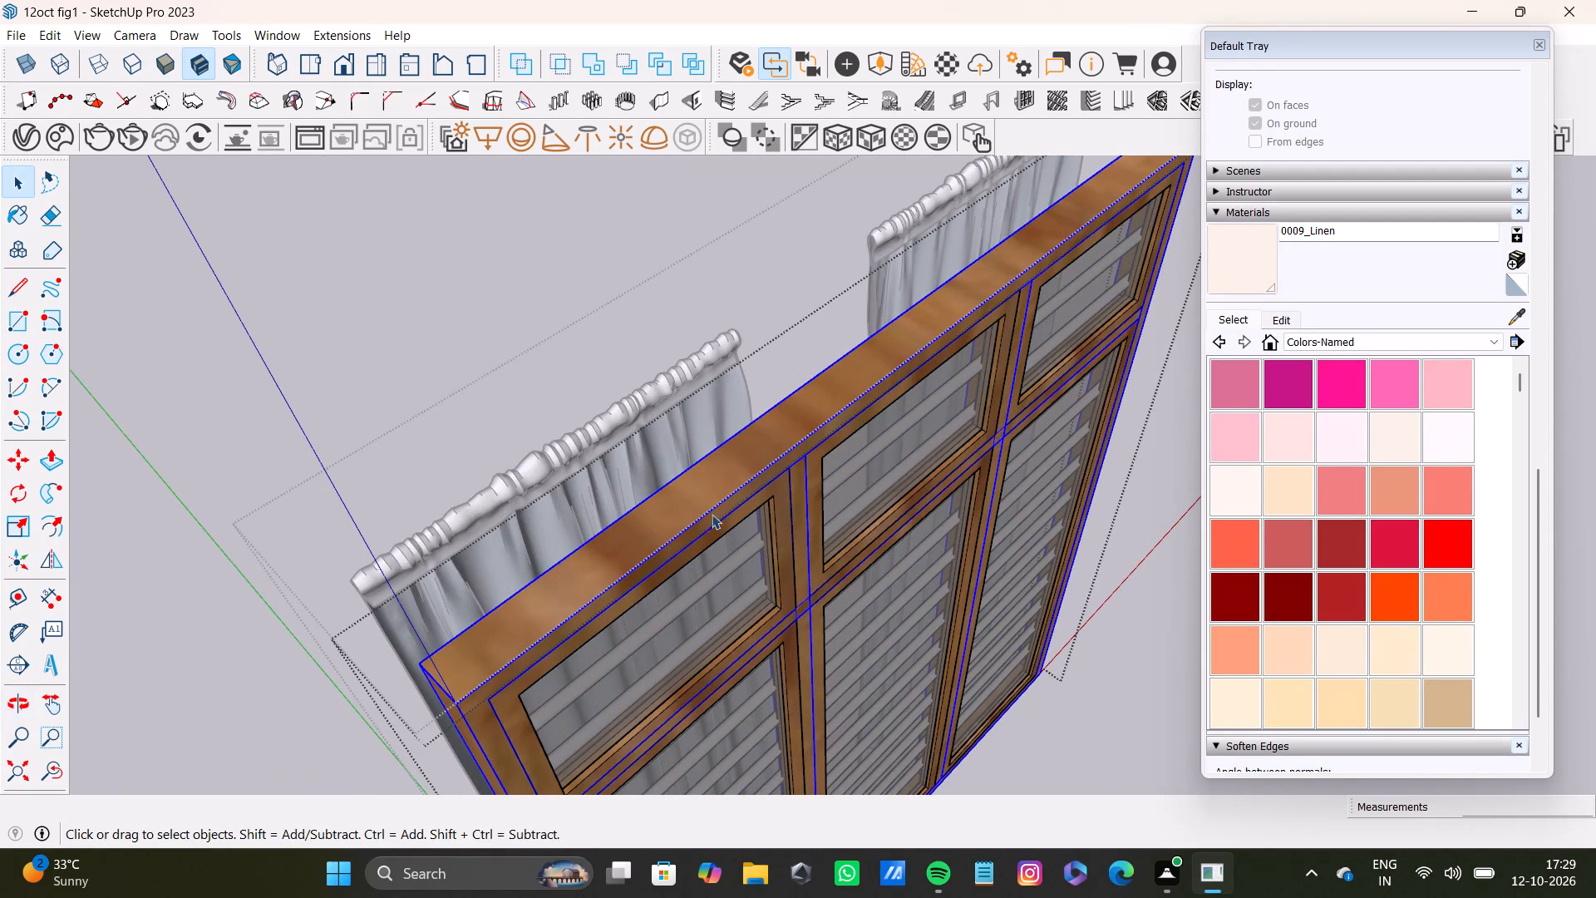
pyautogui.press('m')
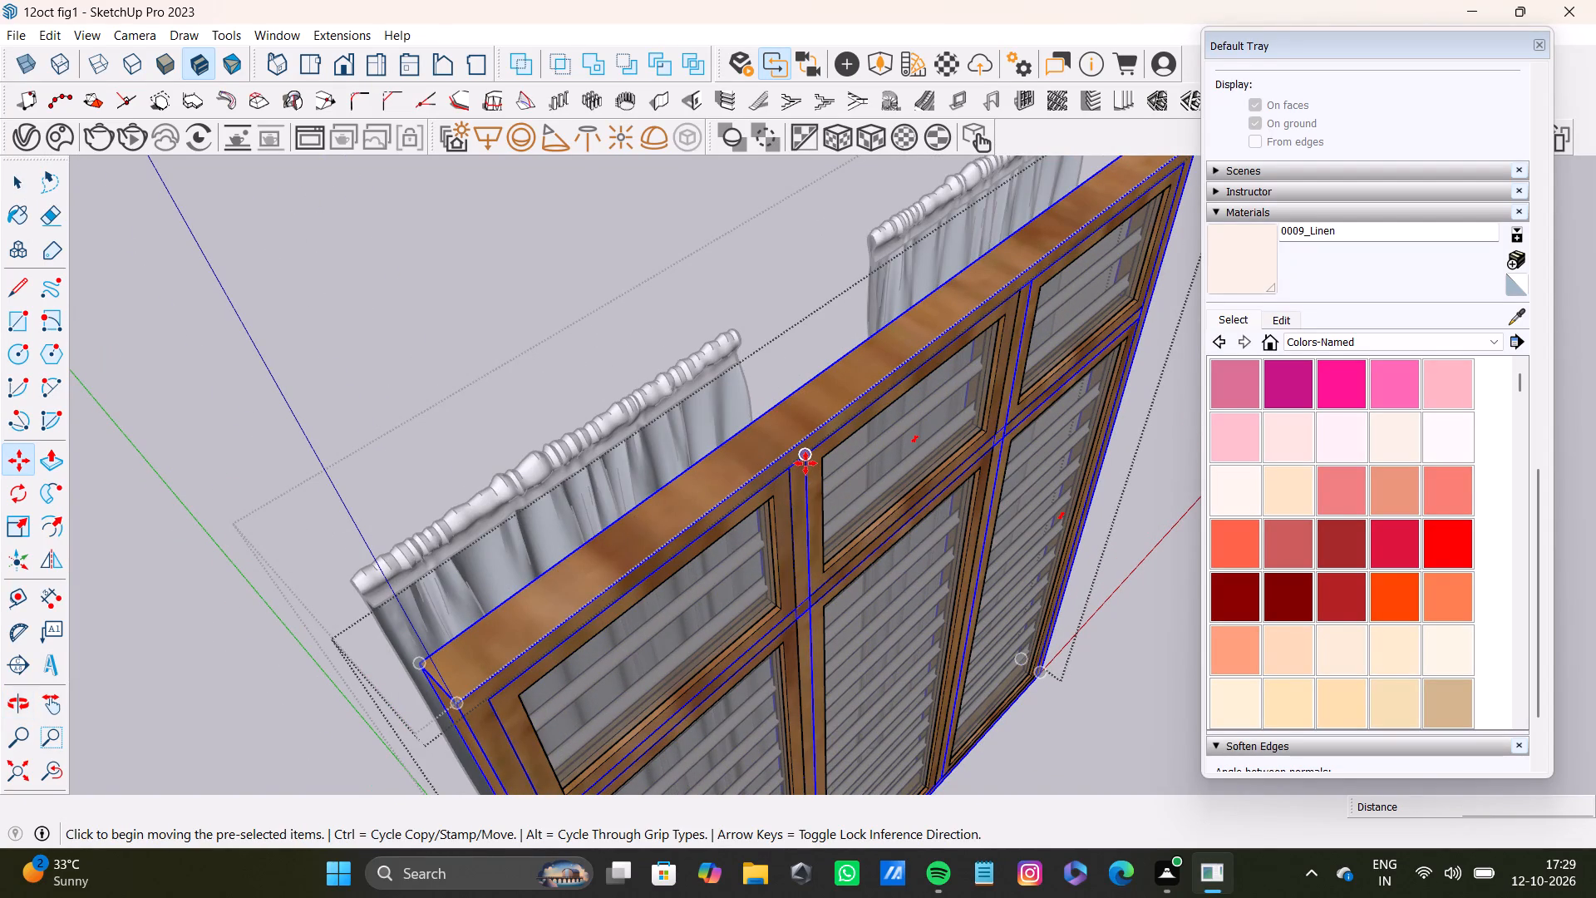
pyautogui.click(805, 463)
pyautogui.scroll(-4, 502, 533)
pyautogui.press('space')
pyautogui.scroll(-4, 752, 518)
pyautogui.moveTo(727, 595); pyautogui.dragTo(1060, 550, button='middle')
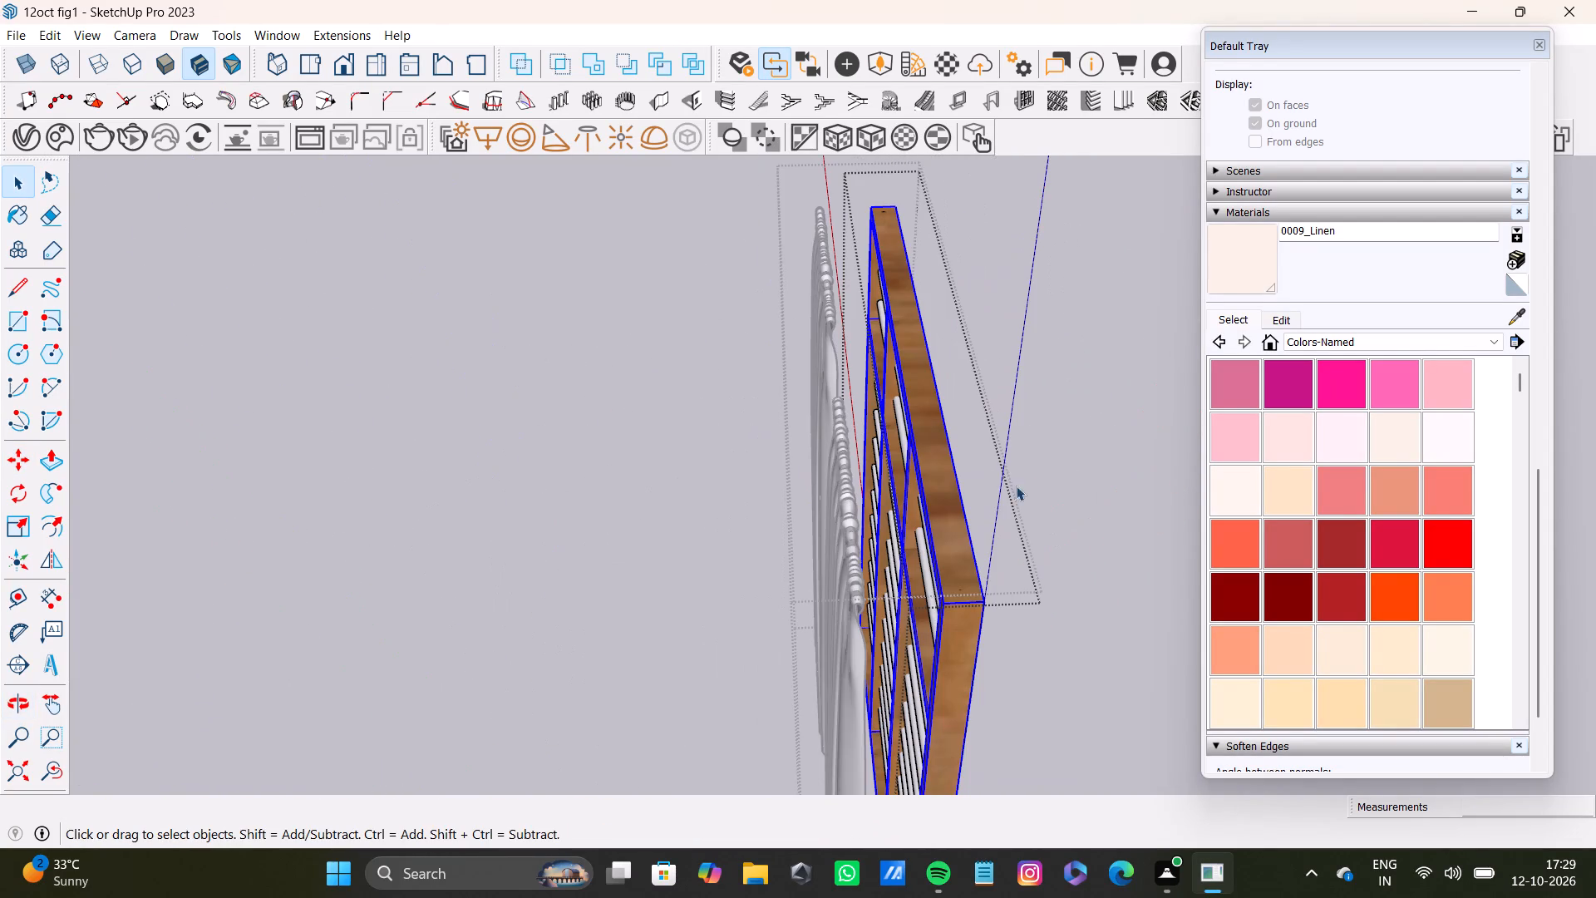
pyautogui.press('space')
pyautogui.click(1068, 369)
# Select all the imported window's parts, including the curtains, and copy them about 15' 5" into the room's wall opening.
pyautogui.scroll(-4, 1029, 469)
pyautogui.moveTo(881, 533); pyautogui.dragTo(593, 488, button='middle')
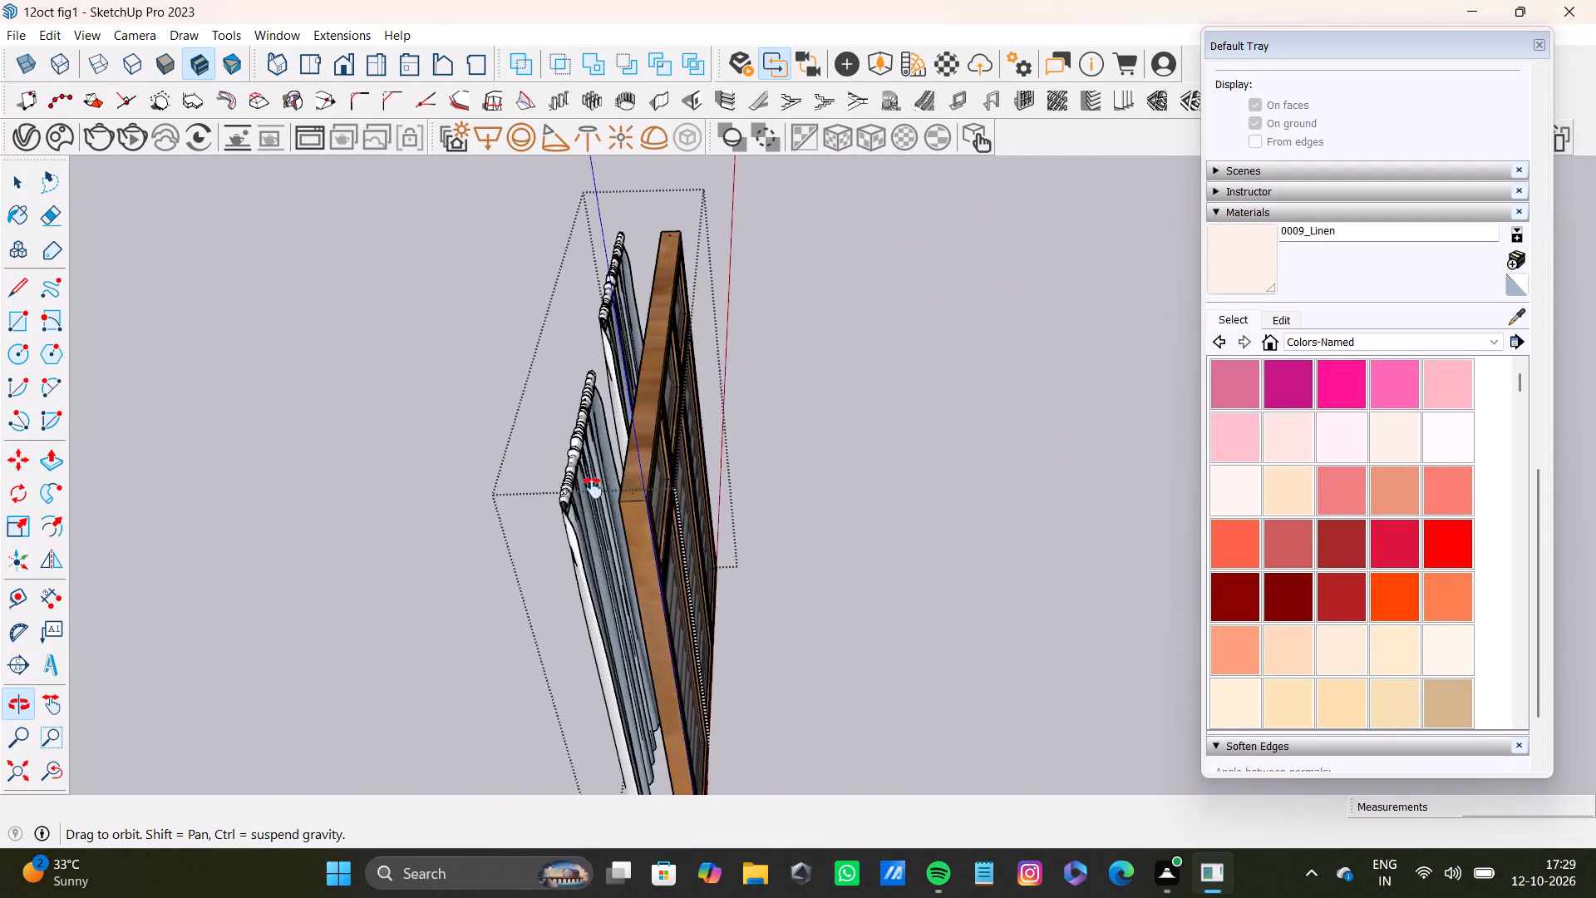
pyautogui.moveTo(593, 488); pyautogui.dragTo(1048, 510, button='middle')
pyautogui.scroll(-7, 645, 460)
pyautogui.moveTo(634, 573); pyautogui.dragTo(822, 576, button='middle')
pyautogui.moveTo(412, 417); pyautogui.dragTo(933, 802)
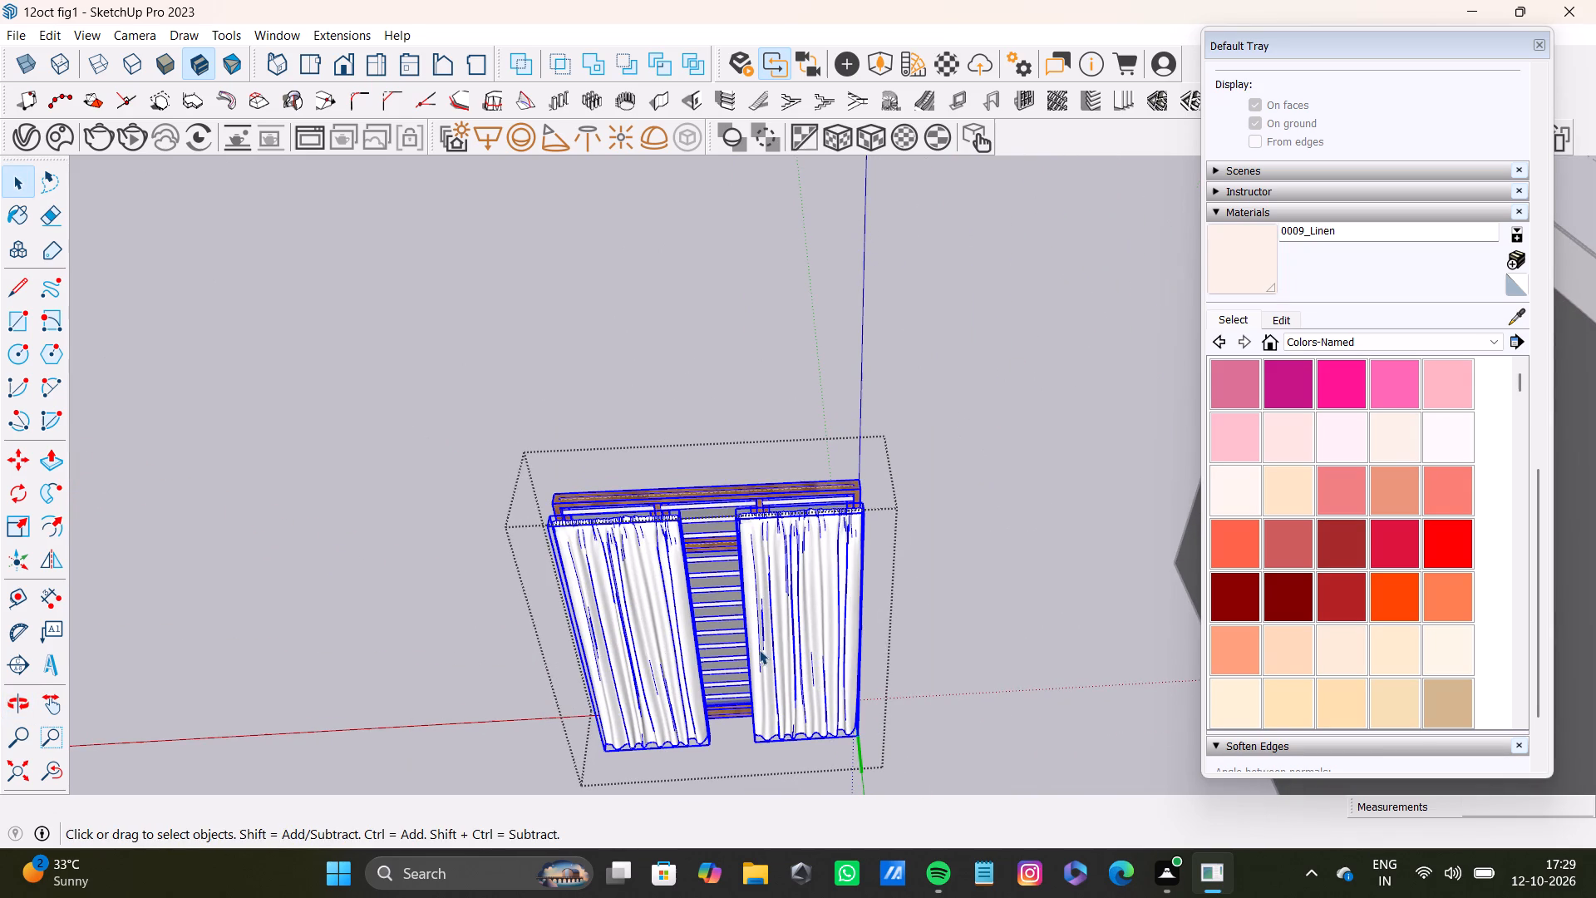
pyautogui.press('m')
pyautogui.click(714, 496)
pyautogui.scroll(-3, 1028, 607)
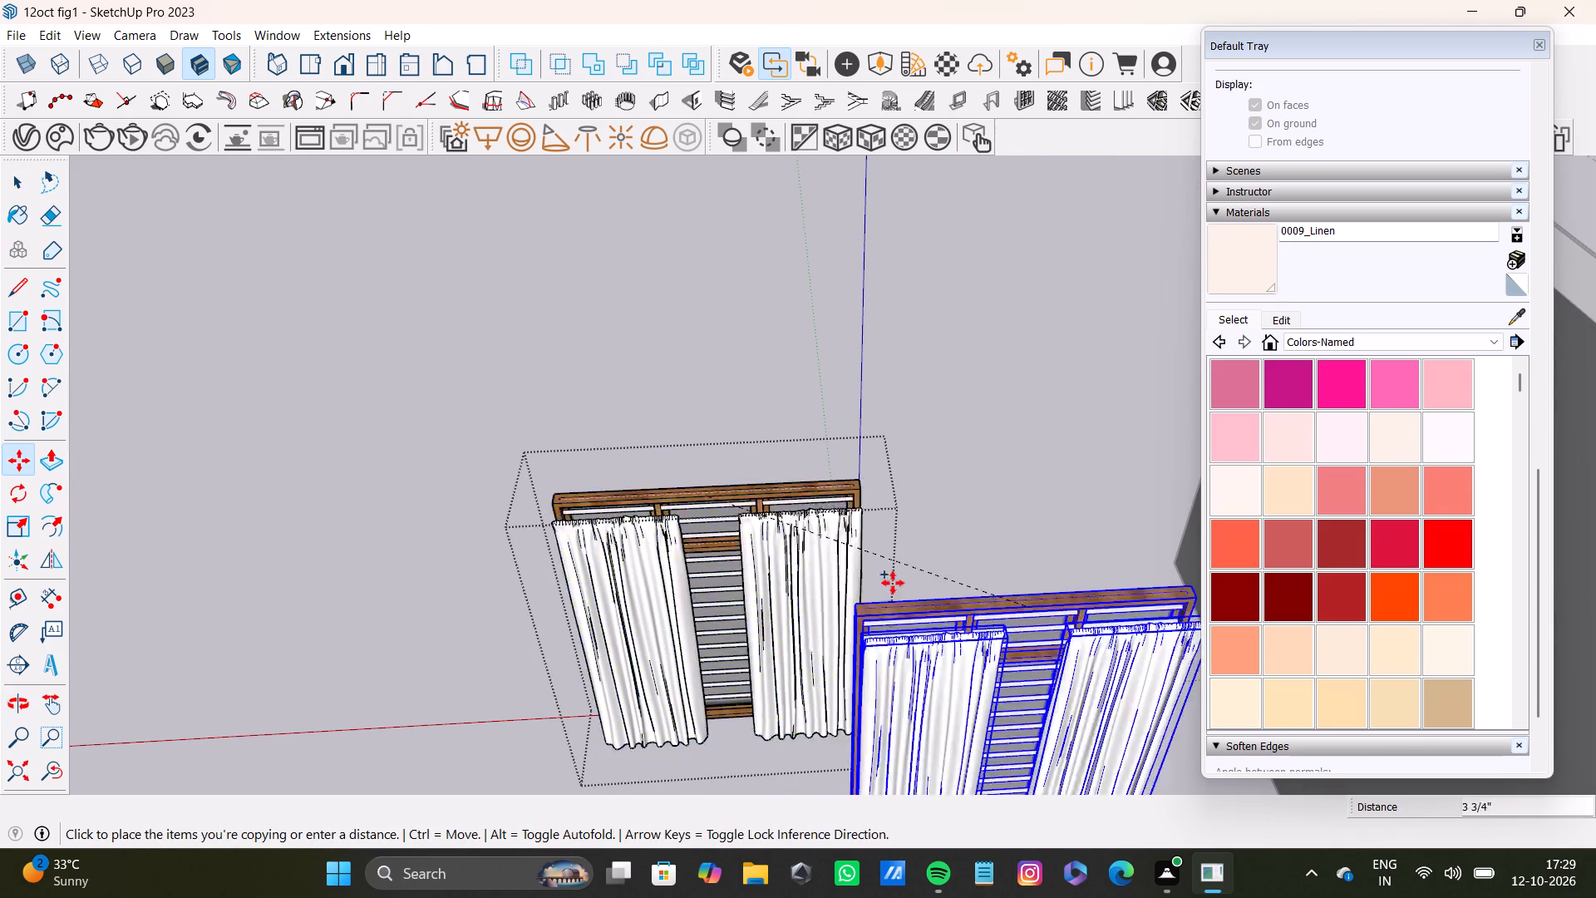
pyautogui.scroll(-7, 893, 583)
pyautogui.moveTo(997, 560); pyautogui.dragTo(359, 582, button='middle')
pyautogui.scroll(10, 479, 402)
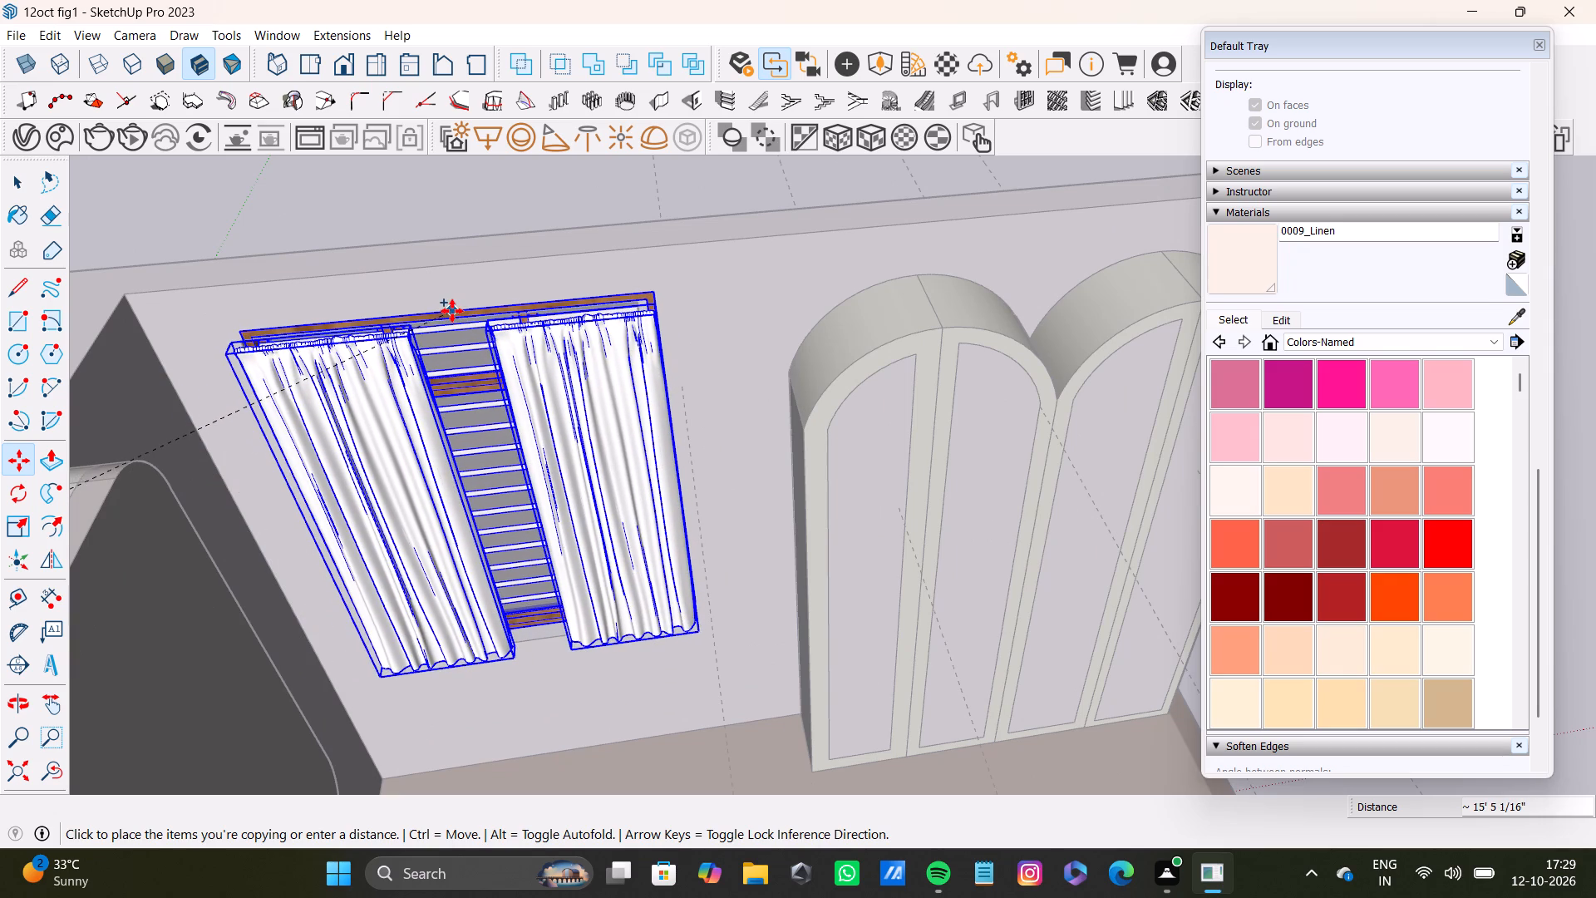
pyautogui.click(452, 311)
# Scale the copied window to 0.94 along the red axis to narrow it within the wall opening.
pyautogui.scroll(-4, 428, 351)
pyautogui.moveTo(437, 384); pyautogui.dragTo(367, 431, button='middle')
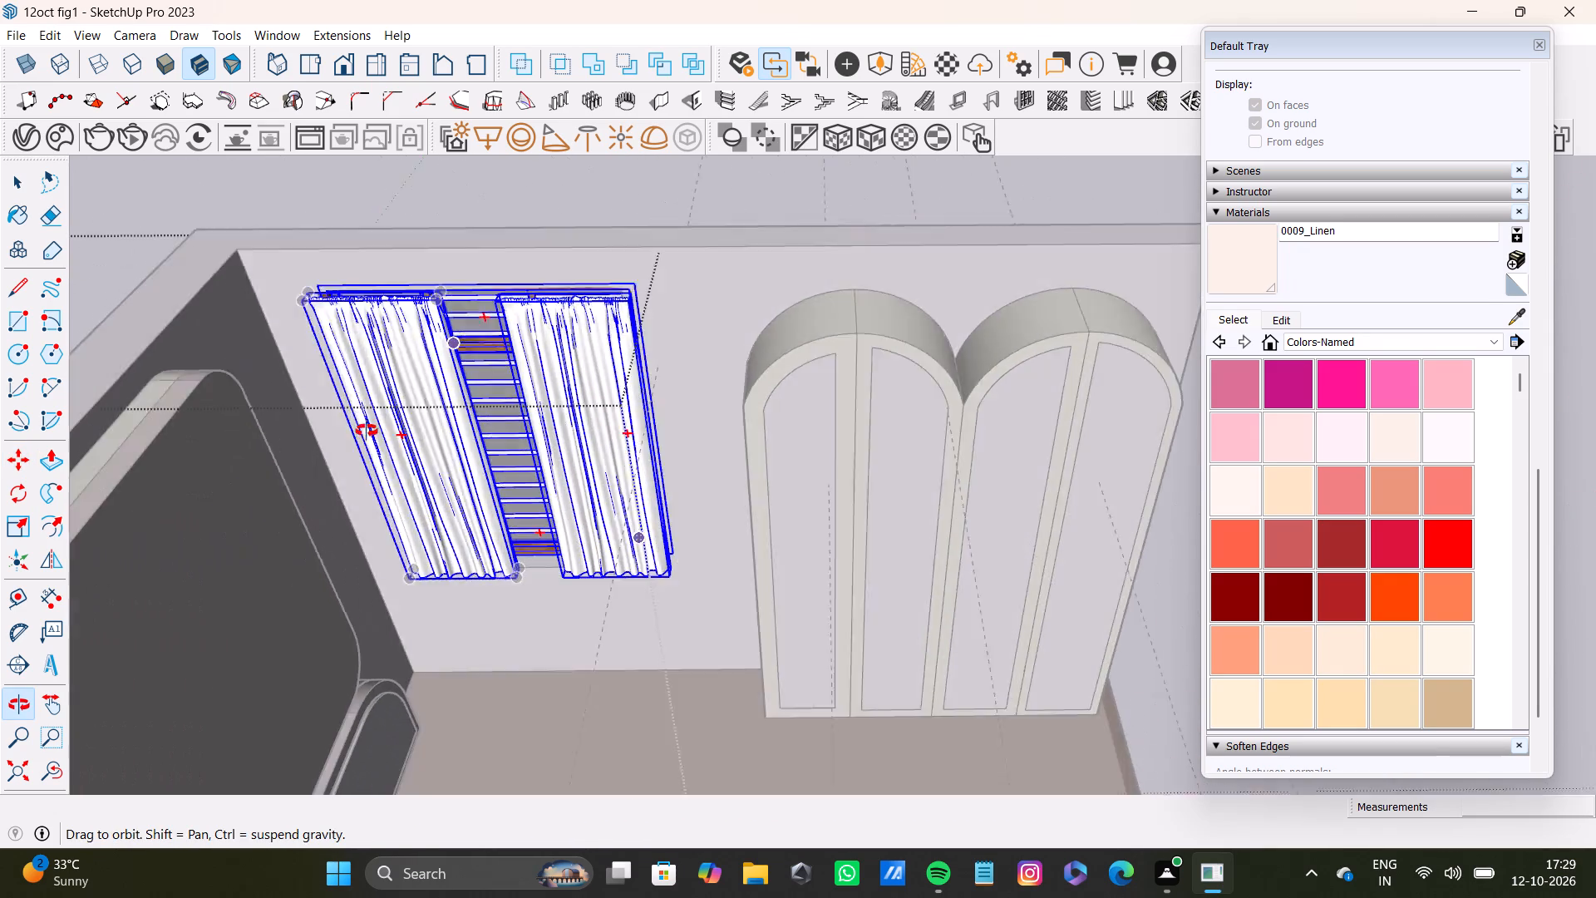
pyautogui.moveTo(367, 431); pyautogui.dragTo(376, 444, button='middle')
pyautogui.scroll(8, 565, 447)
pyautogui.scroll(-3, 442, 376)
pyautogui.keyDown('shift'); pyautogui.moveTo(442, 376); pyautogui.dragTo(554, 476, button='middle'); pyautogui.keyUp('shift')
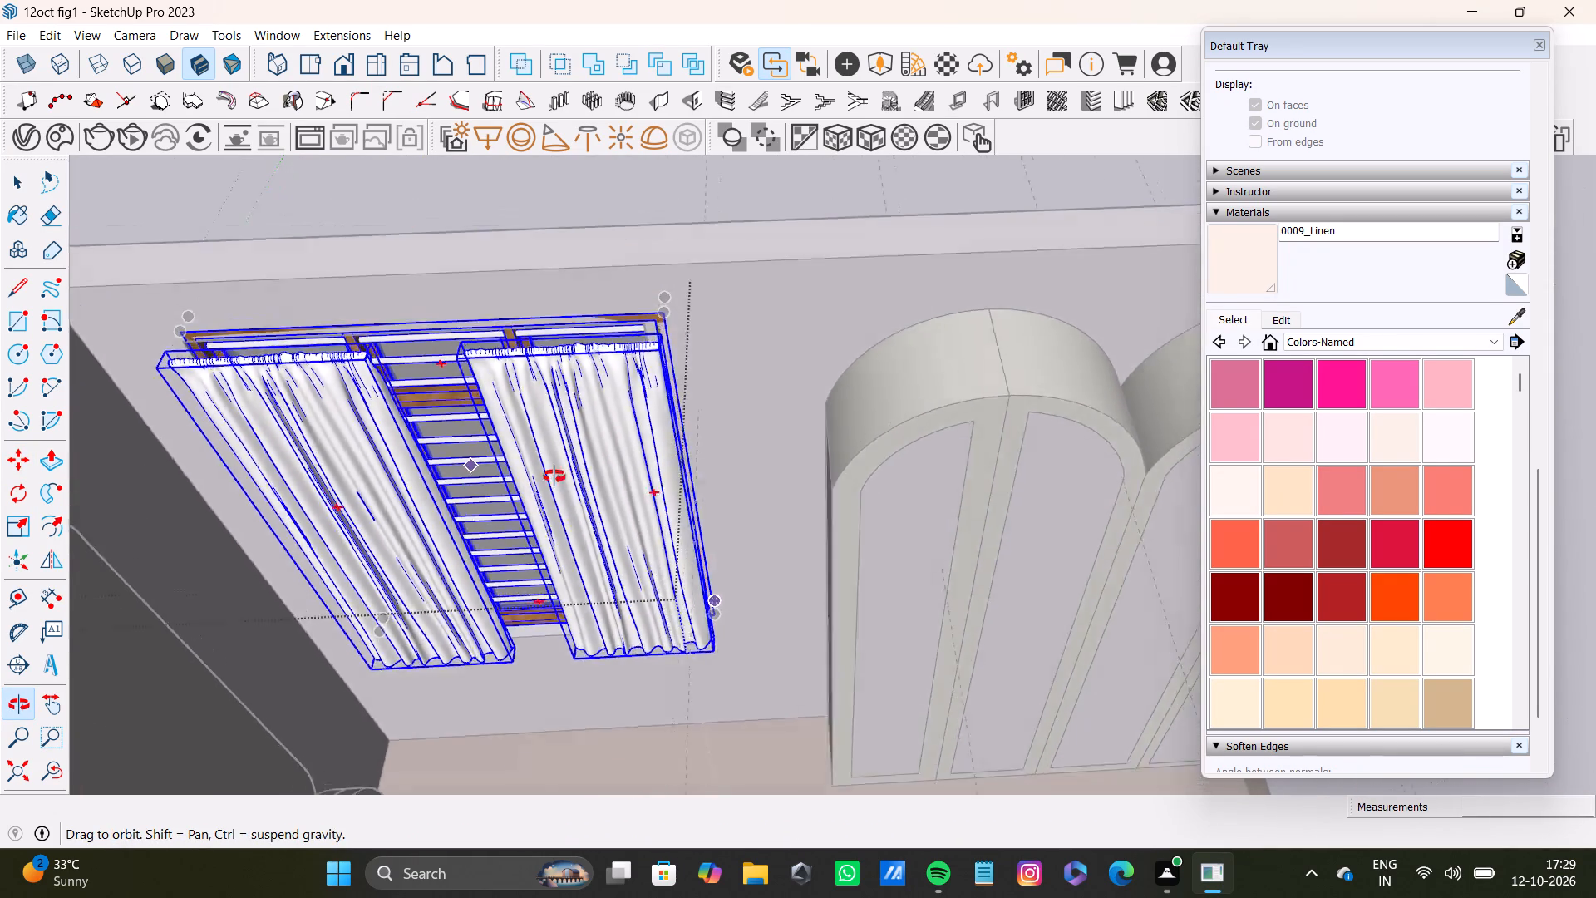
pyautogui.keyDown('shift'); pyautogui.moveTo(554, 476); pyautogui.dragTo(674, 368, button='middle'); pyautogui.keyUp('shift')
pyautogui.scroll(-8, 239, 532)
pyautogui.moveTo(288, 573); pyautogui.dragTo(495, 507, button='middle')
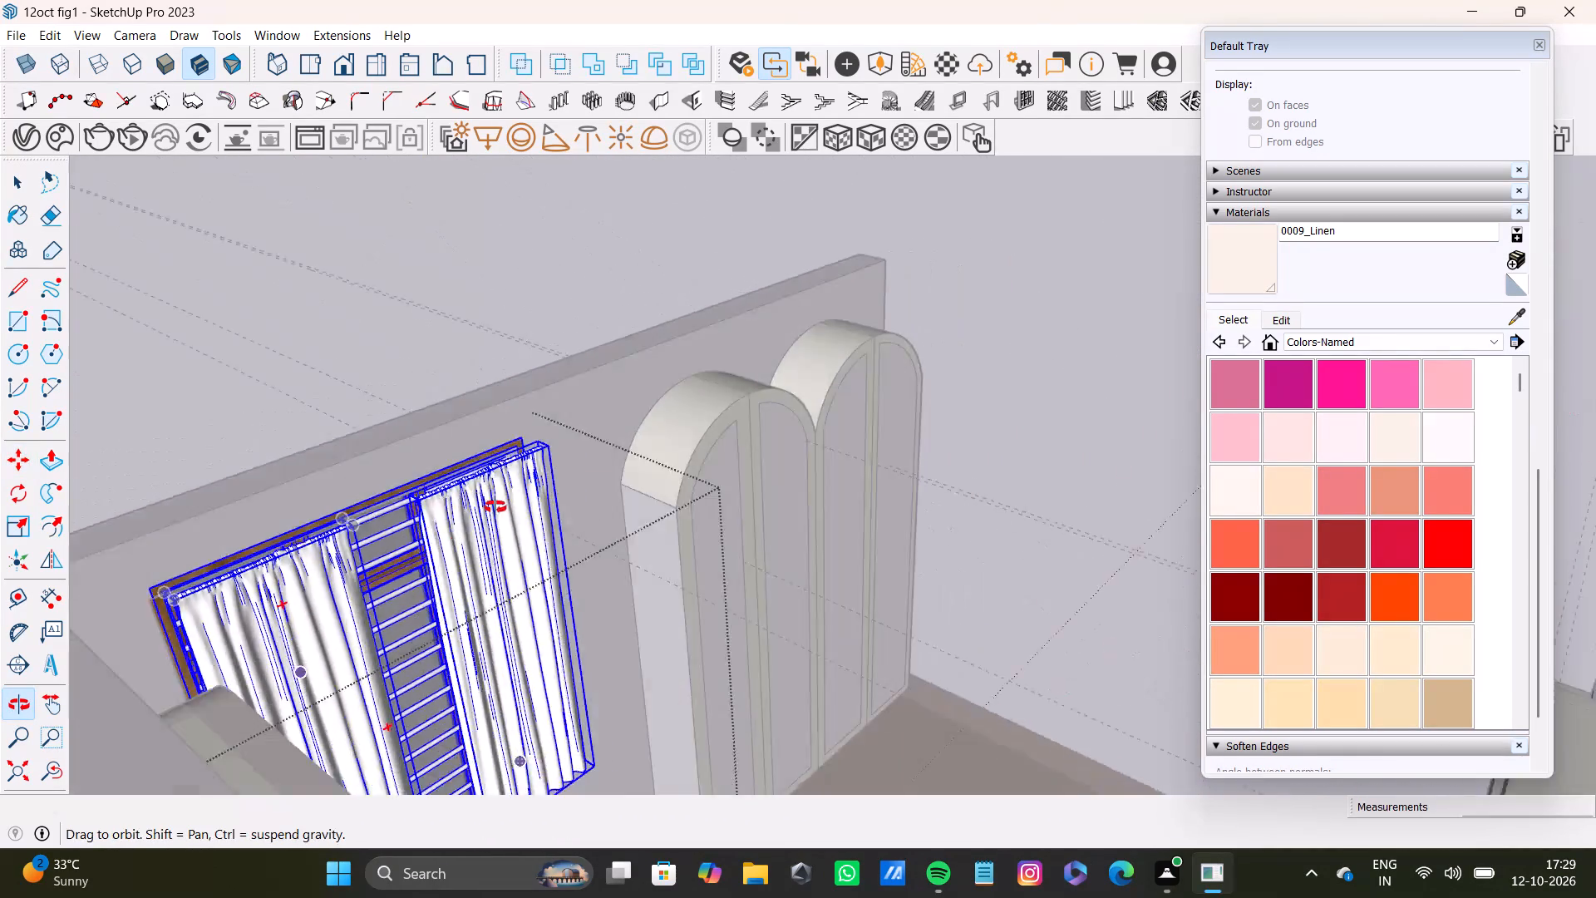
pyautogui.moveTo(495, 507); pyautogui.dragTo(1057, 530, button='middle')
pyautogui.keyDown('shift'); pyautogui.moveTo(1039, 545); pyautogui.dragTo(1051, 411, button='middle'); pyautogui.keyUp('shift')
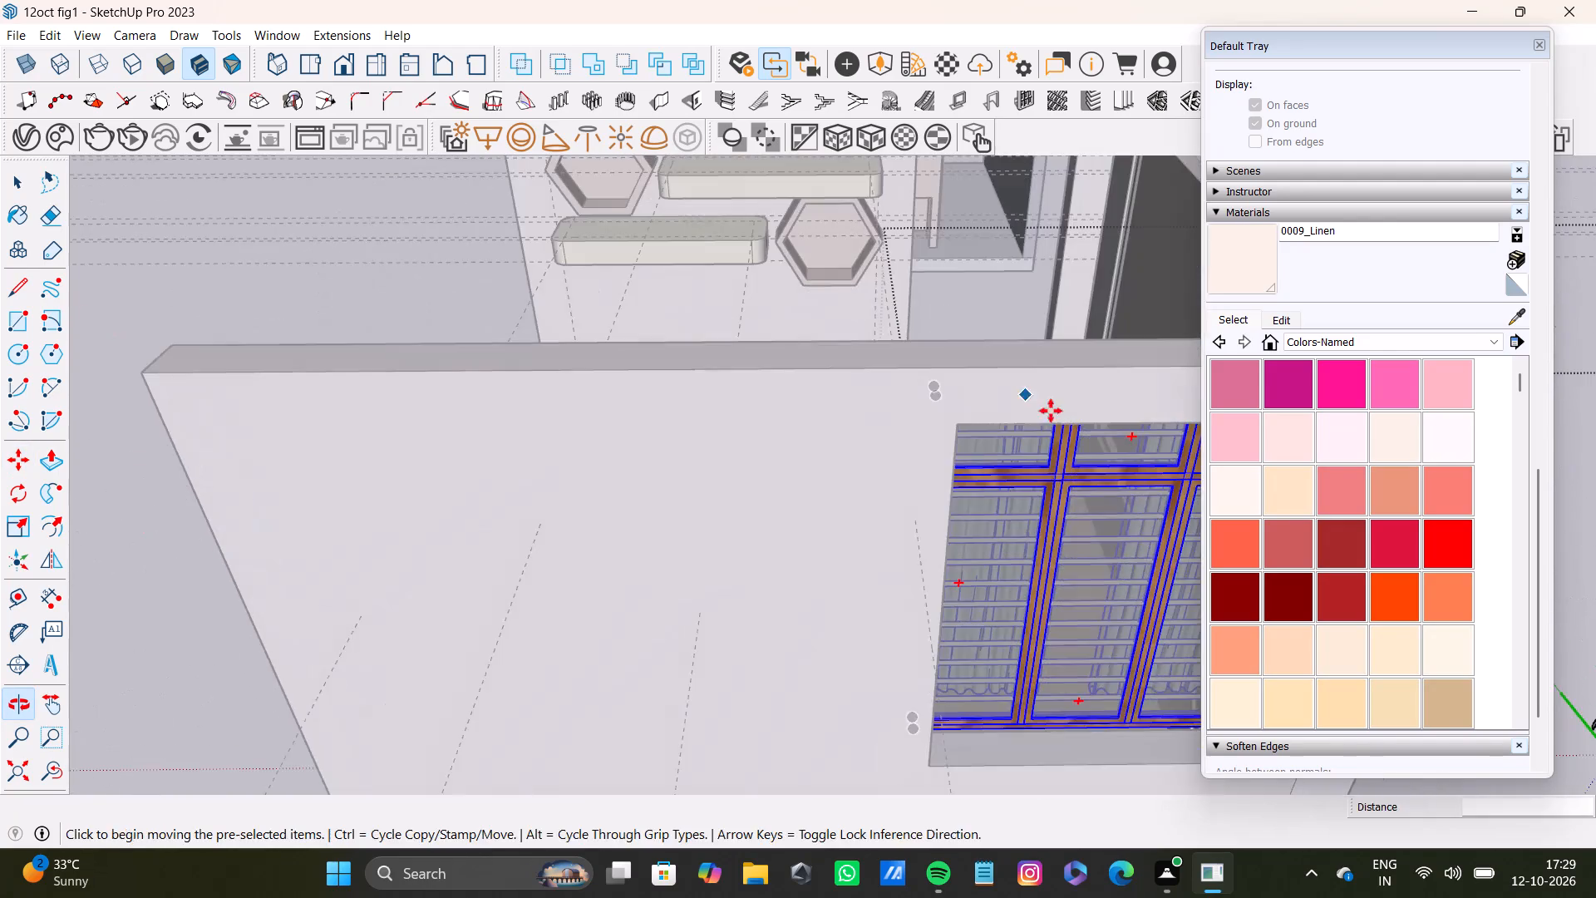
pyautogui.keyDown('shift'); pyautogui.moveTo(1019, 429); pyautogui.dragTo(544, 351, button='middle'); pyautogui.keyUp('shift')
pyautogui.press('s')
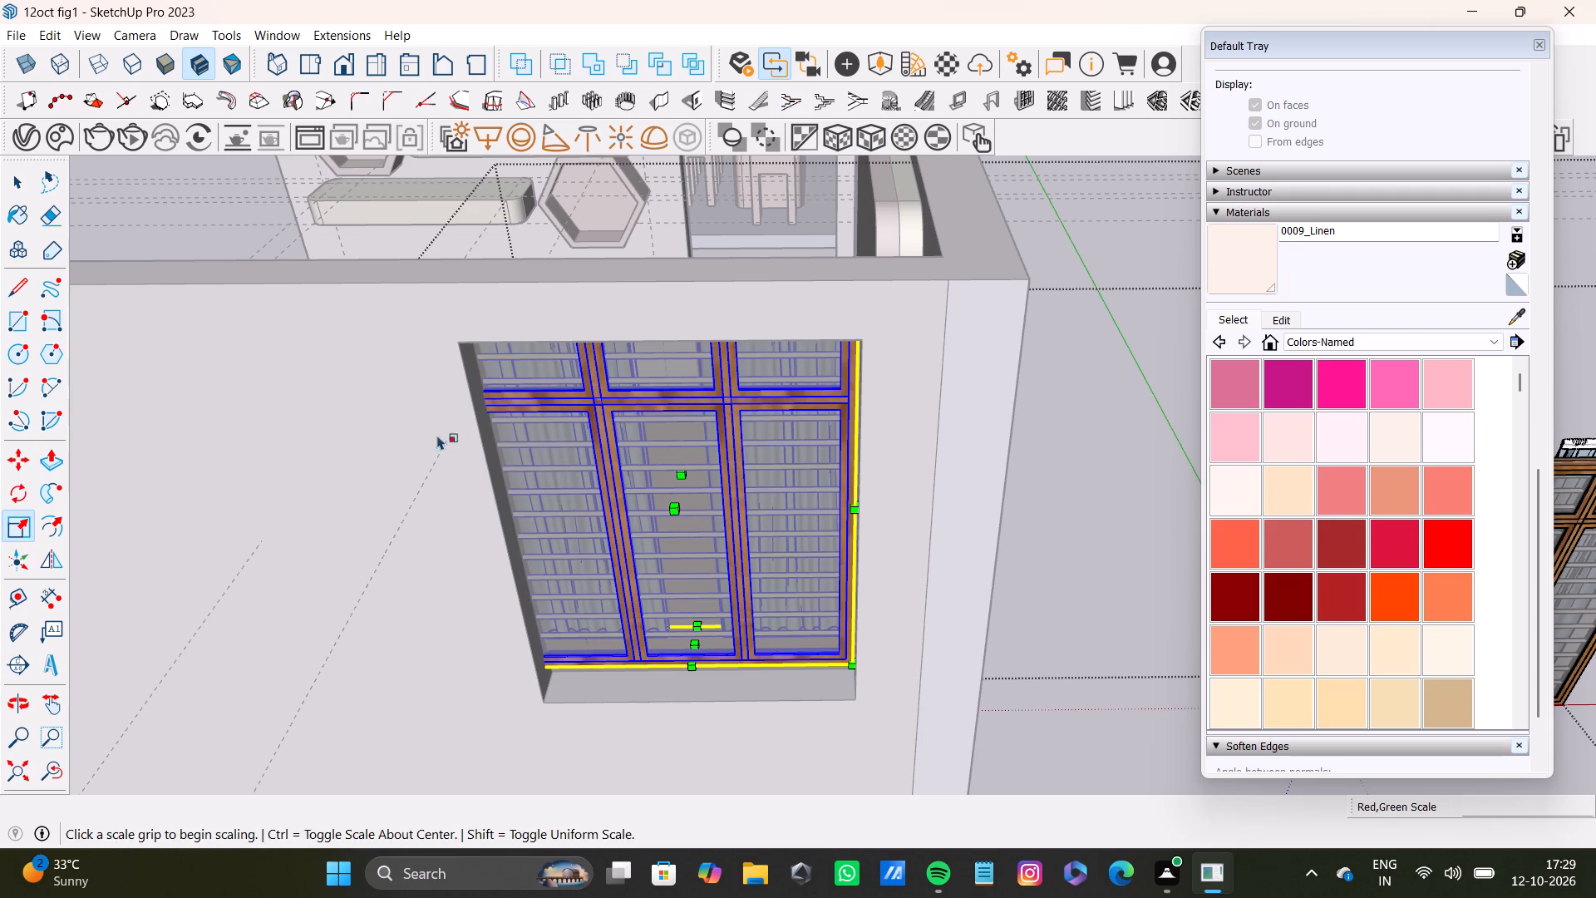
pyautogui.moveTo(494, 495); pyautogui.dragTo(499, 495)
pyautogui.moveTo(499, 495); pyautogui.dragTo(523, 509)
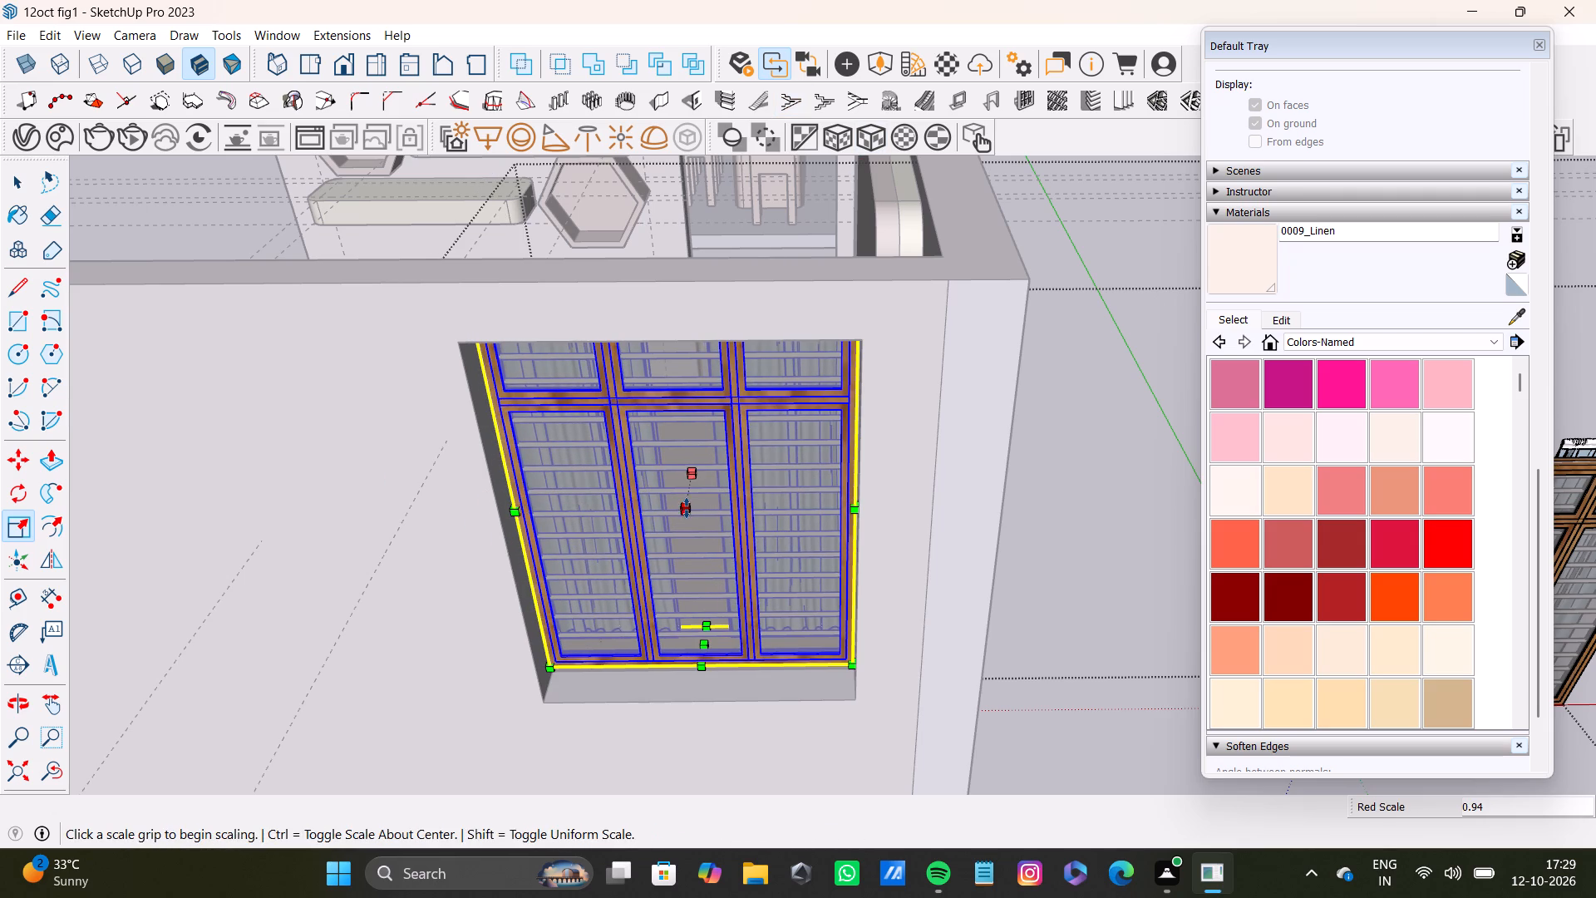
# Scale the copied window along the green axis to adjust its depth so the wooden frame sits inside the wall opening.
pyautogui.moveTo(687, 508); pyautogui.dragTo(694, 551)
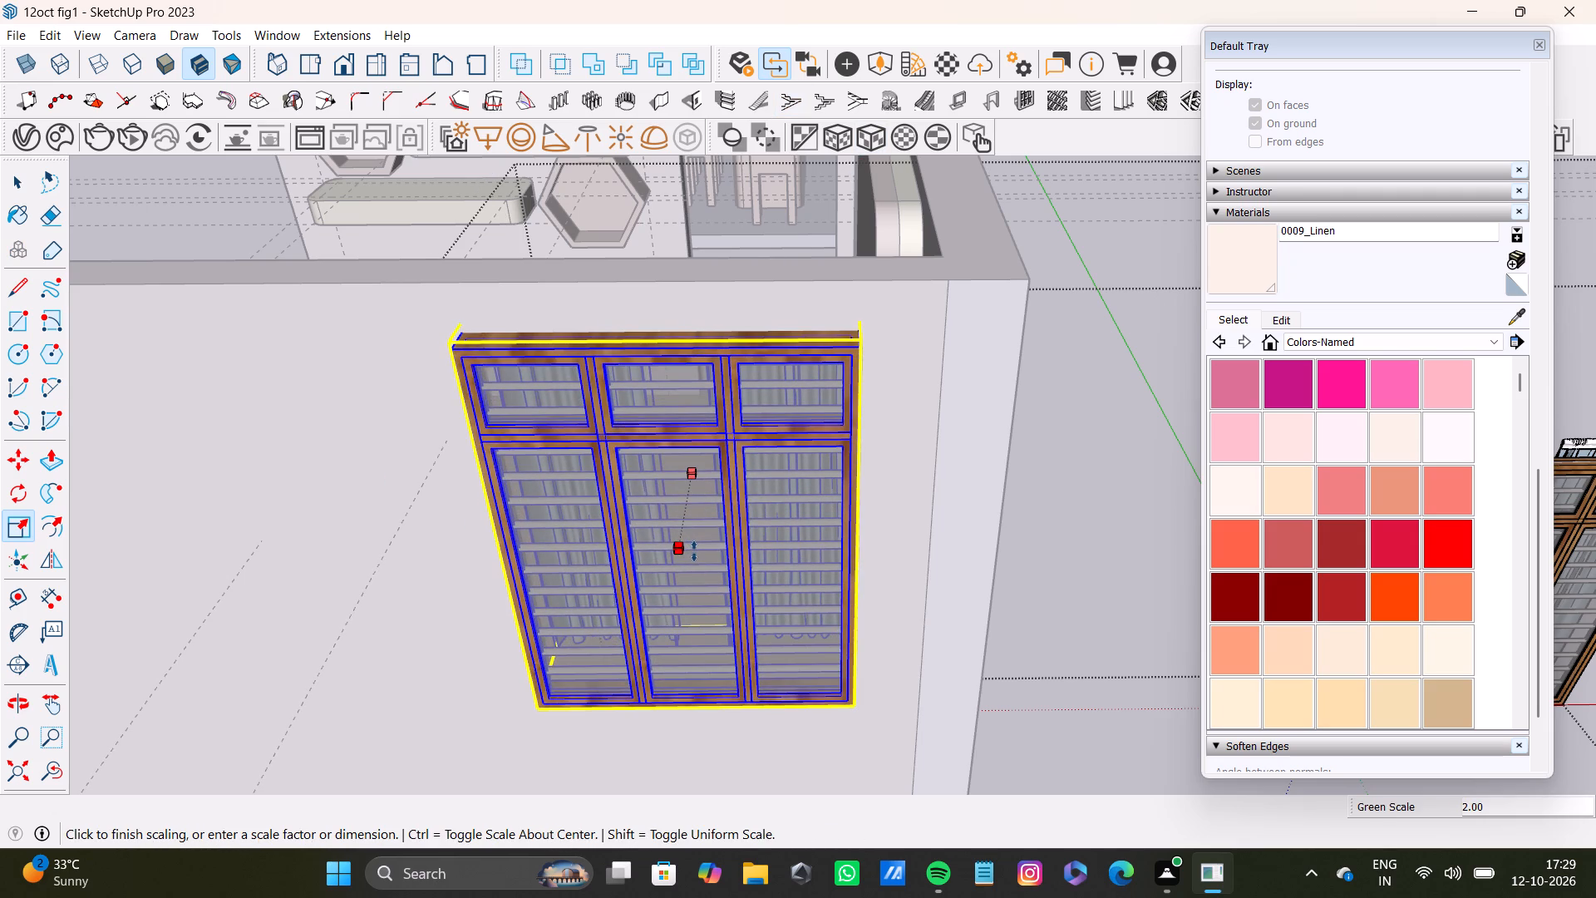
pyautogui.moveTo(694, 551); pyautogui.dragTo(700, 547)
pyautogui.moveTo(807, 561); pyautogui.dragTo(783, 620, button='middle')
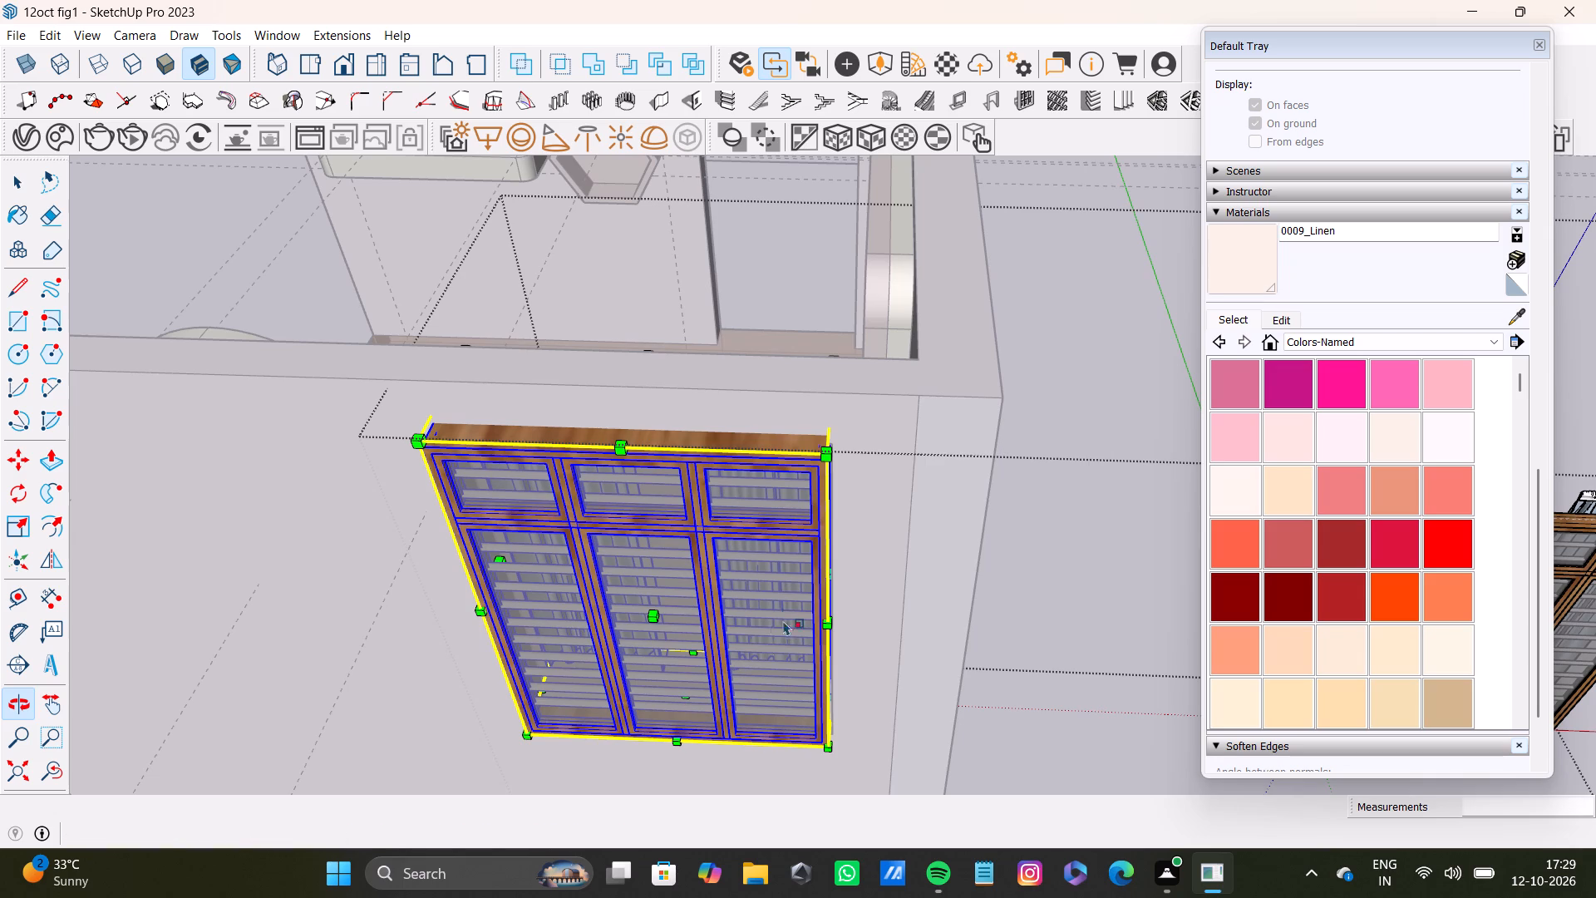
pyautogui.moveTo(651, 617); pyautogui.dragTo(667, 598)
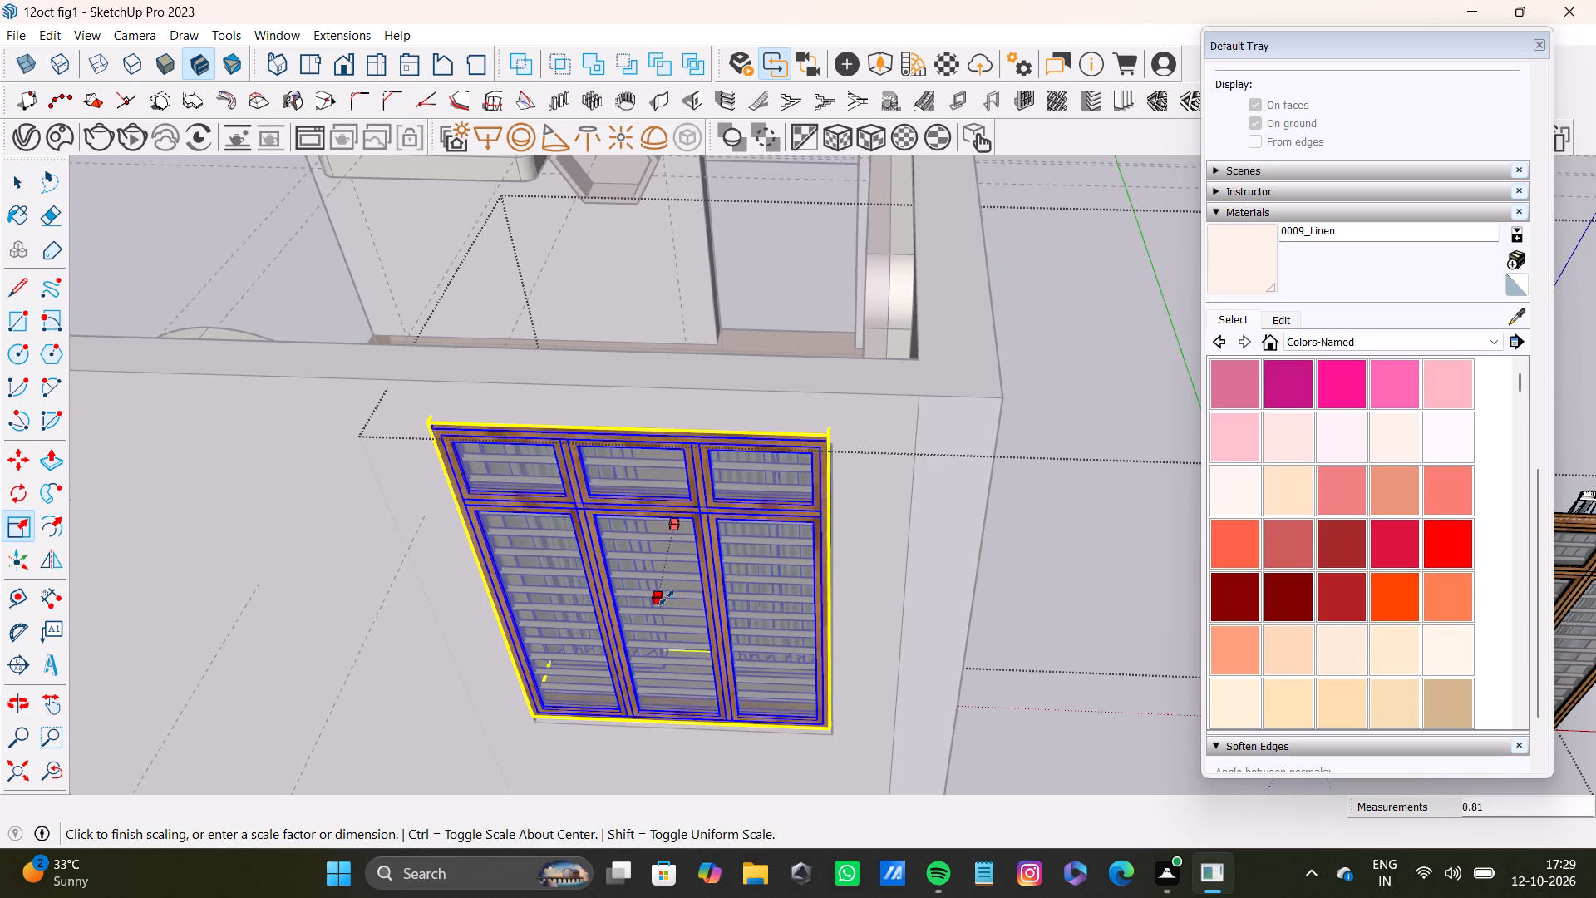
pyautogui.moveTo(667, 598); pyautogui.dragTo(675, 590)
# Scale the copied window along the blue axis to bring its top edge up to the top of the wall opening.
pyautogui.moveTo(707, 593); pyautogui.dragTo(734, 507, button='middle')
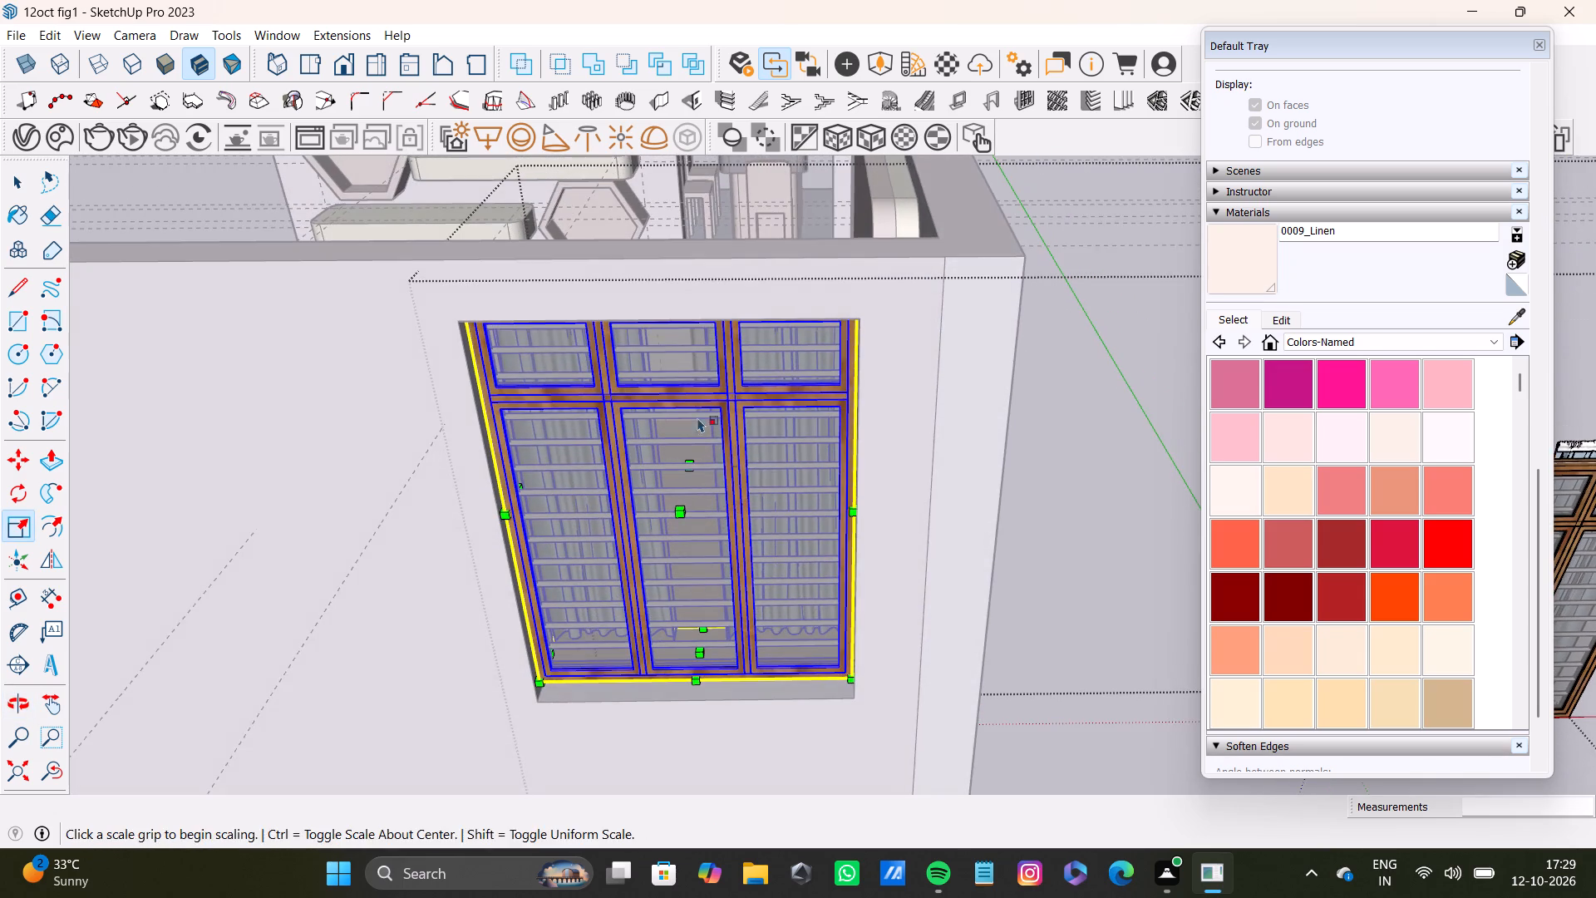
pyautogui.moveTo(707, 469); pyautogui.dragTo(705, 369, button='middle')
pyautogui.keyDown('shift'); pyautogui.moveTo(705, 369); pyautogui.dragTo(688, 475, button='middle'); pyautogui.keyUp('shift')
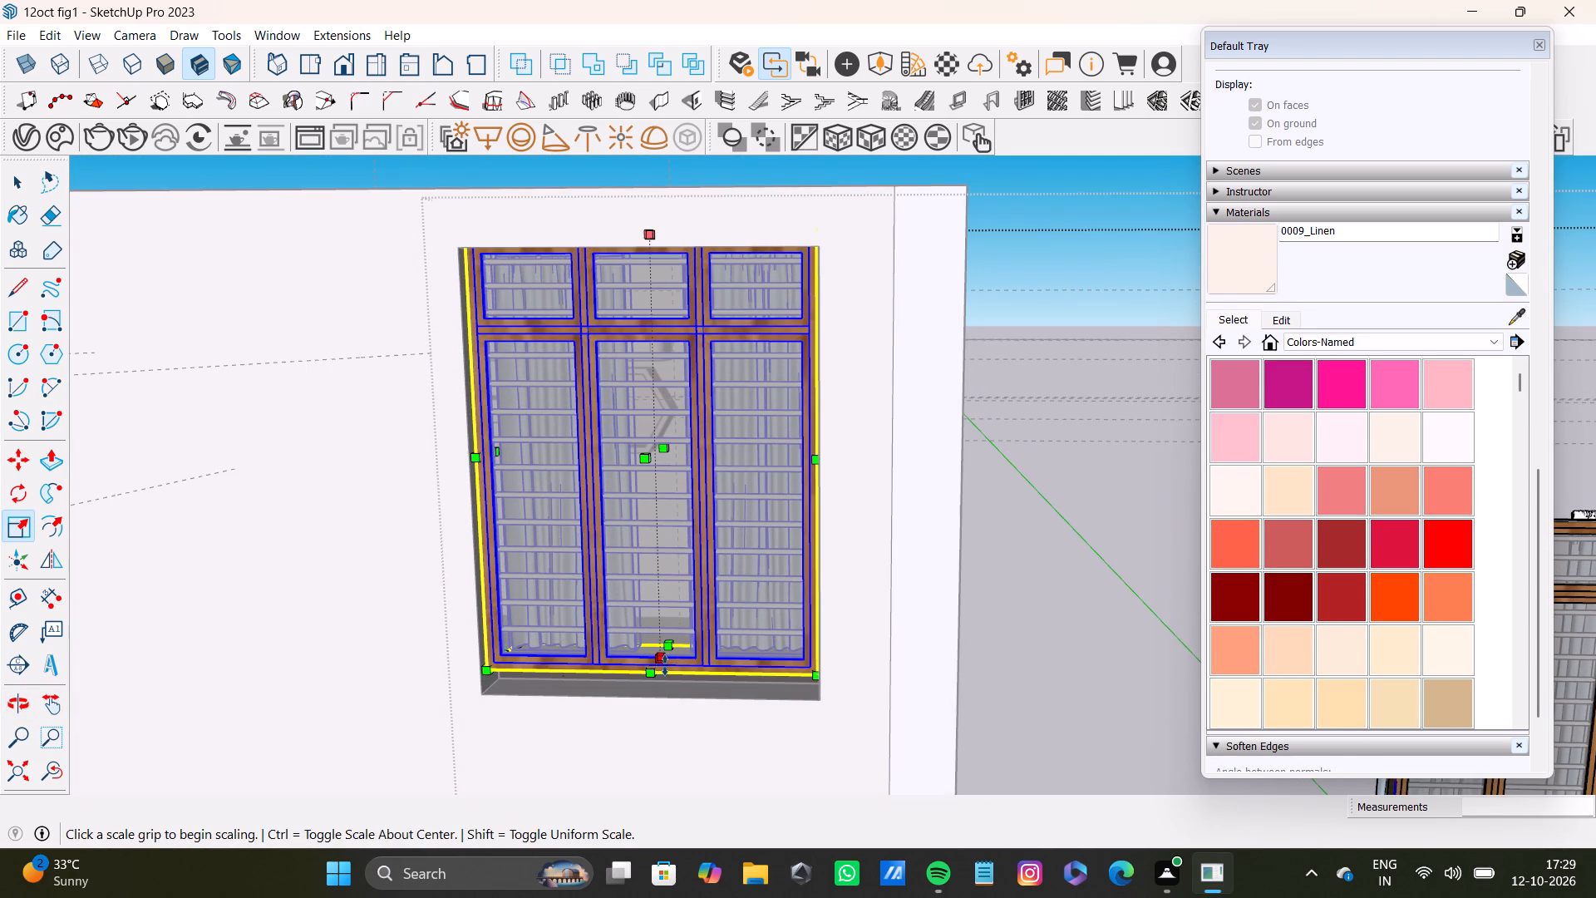
pyautogui.click(649, 241)
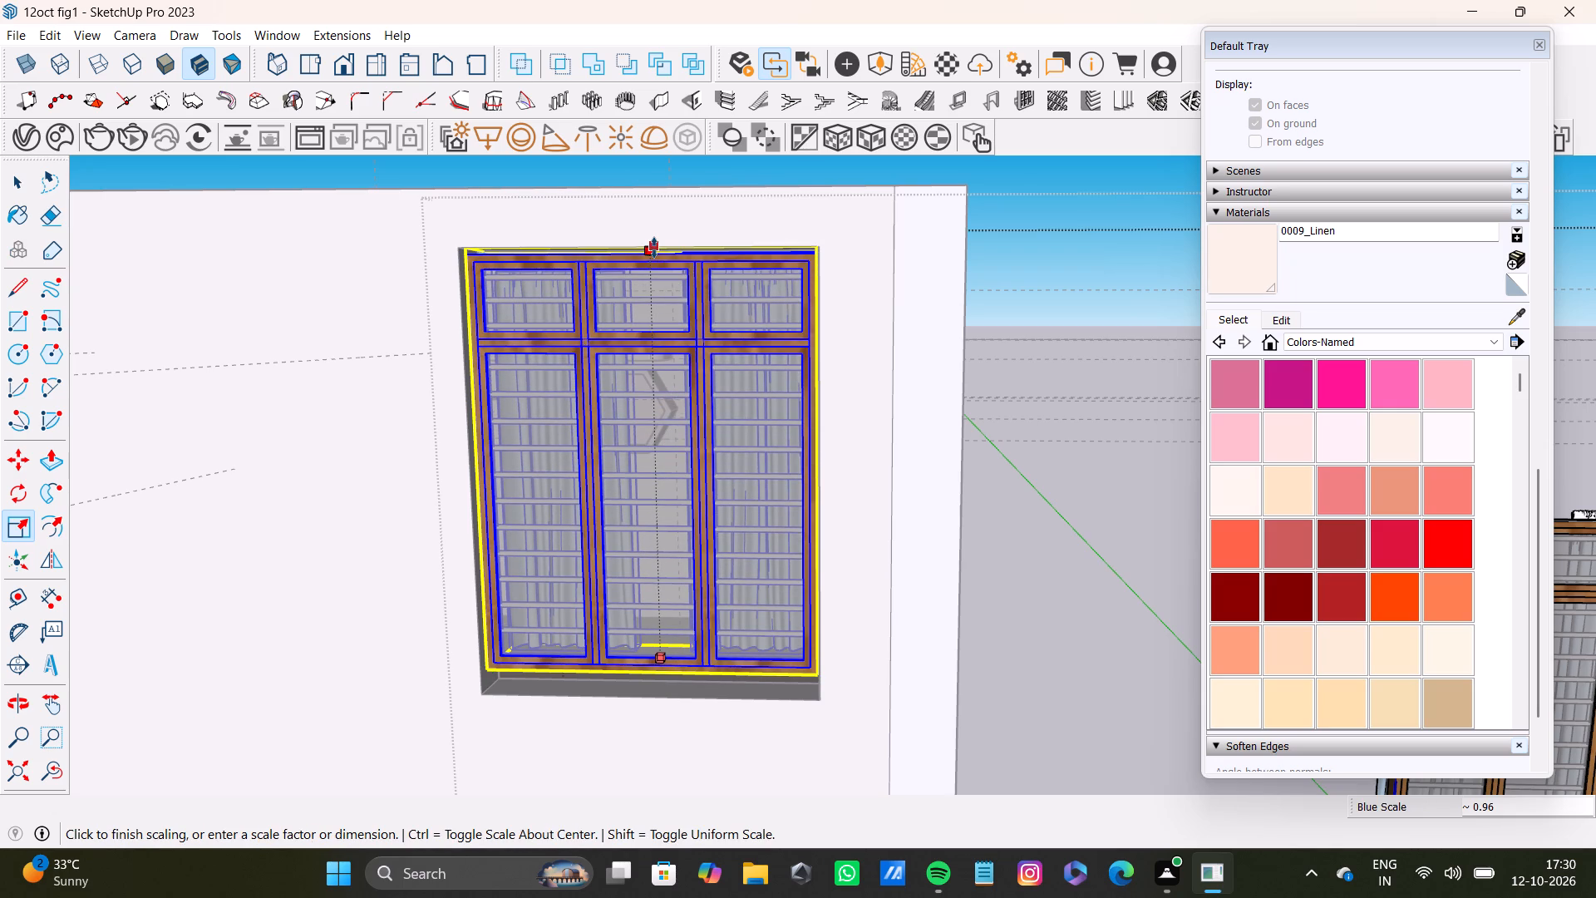
pyautogui.scroll(6, 662, 325)
pyautogui.moveTo(663, 325); pyautogui.dragTo(604, 339, button='middle')
pyautogui.scroll(2, 603, 229)
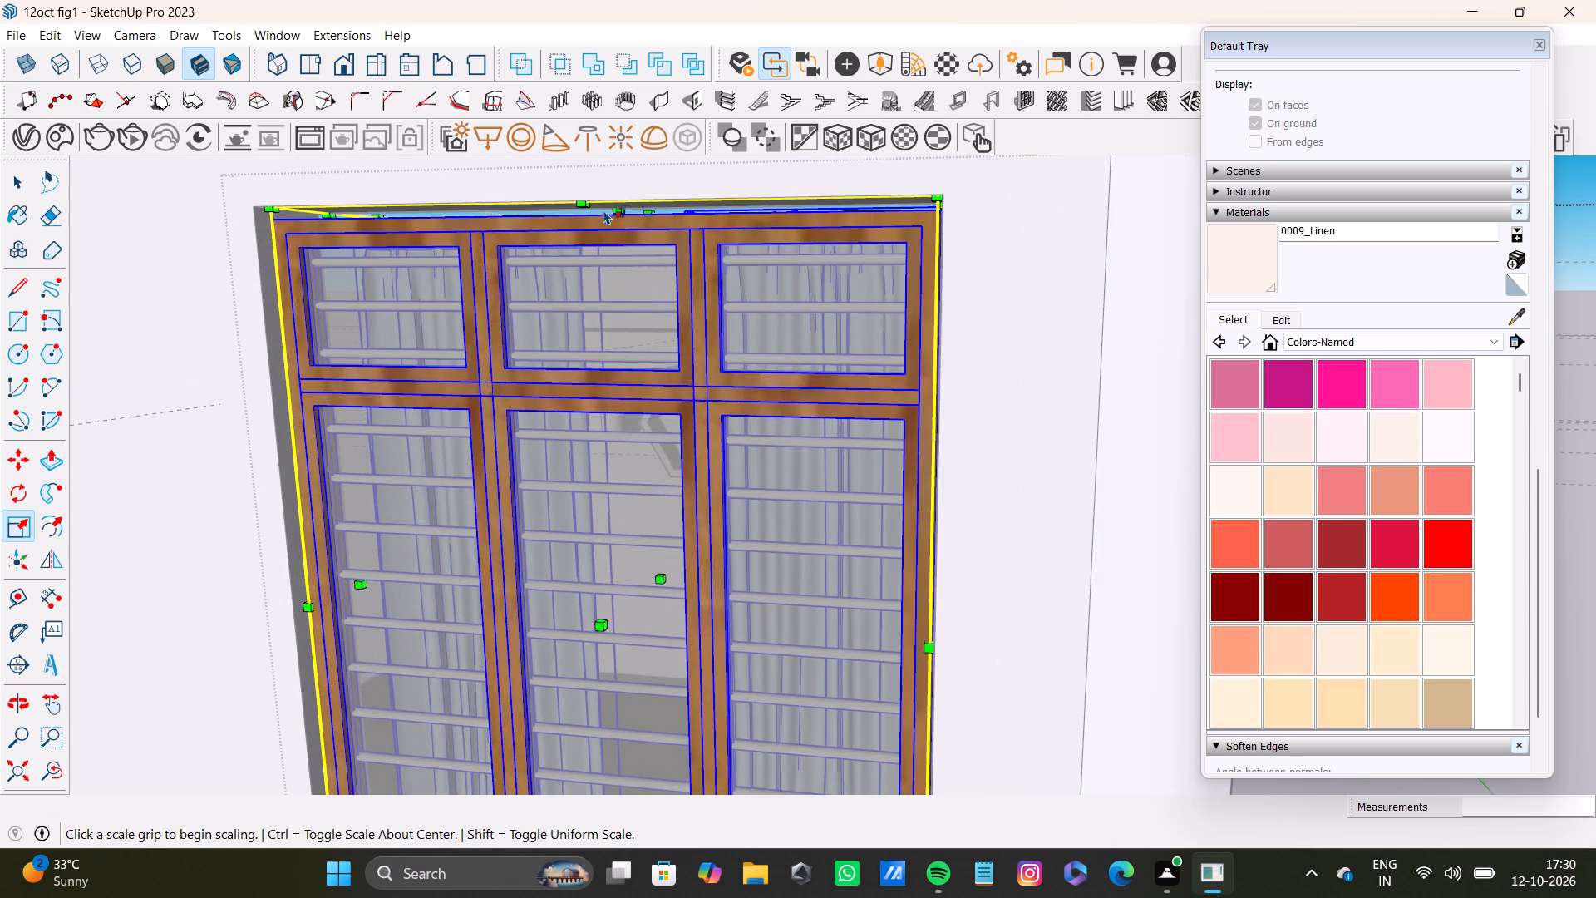
pyautogui.moveTo(621, 210); pyautogui.dragTo(615, 197)
pyautogui.moveTo(619, 210); pyautogui.dragTo(618, 200)
pyautogui.scroll(-4, 532, 274)
pyautogui.moveTo(595, 318); pyautogui.dragTo(712, 345, button='middle')
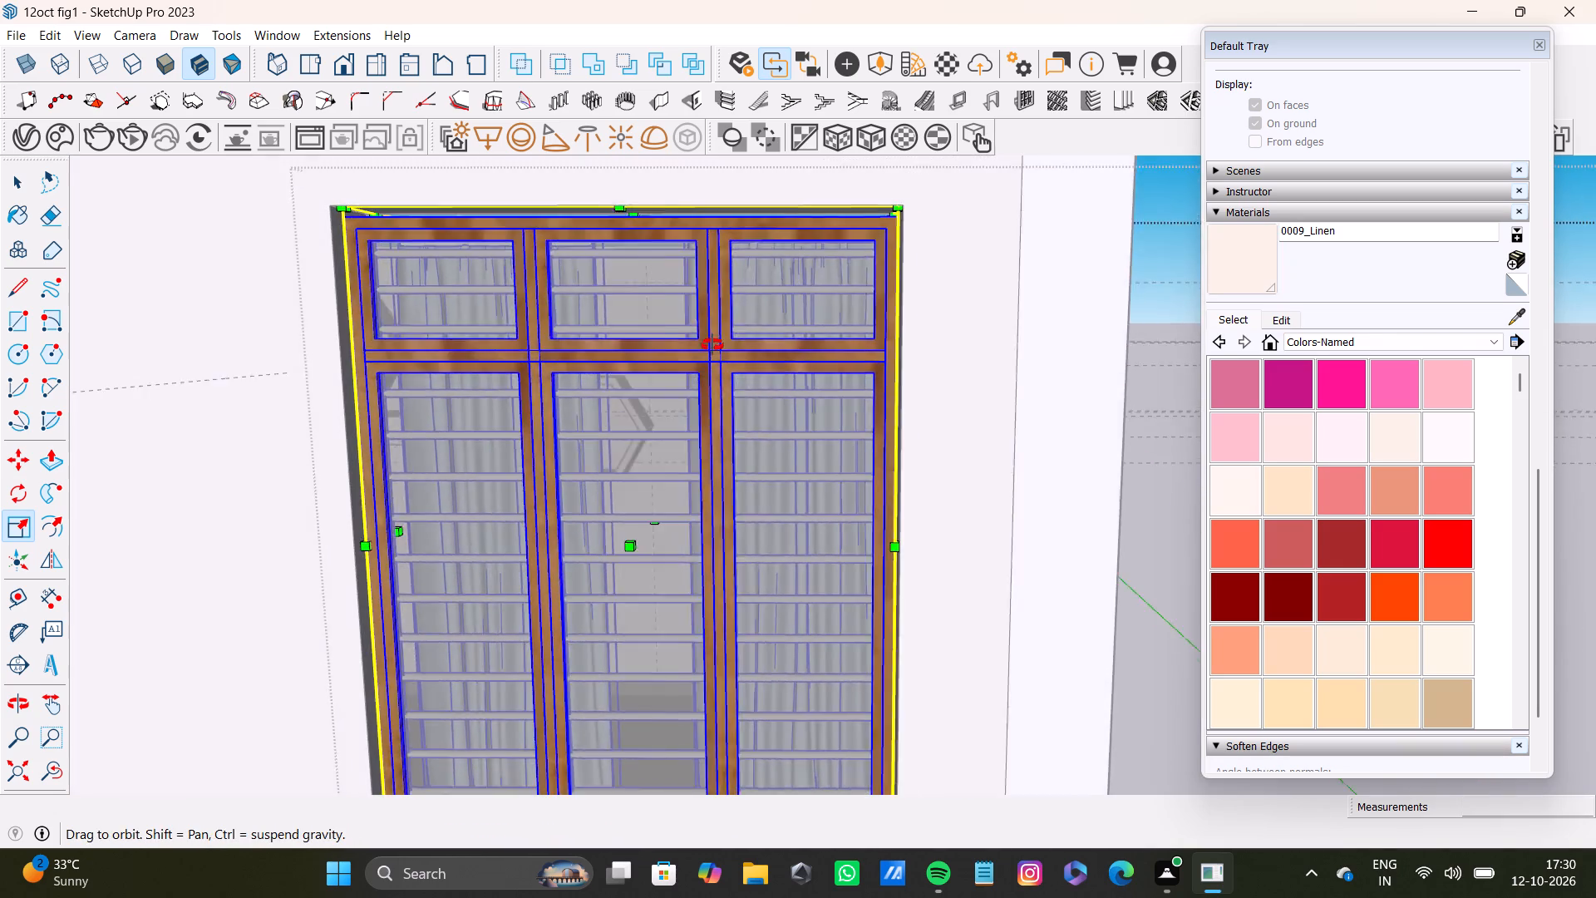
pyautogui.moveTo(712, 345); pyautogui.dragTo(655, 362, button='middle')
pyautogui.scroll(3, 596, 262)
pyautogui.scroll(-5, 625, 274)
pyautogui.moveTo(643, 305); pyautogui.dragTo(643, 202, button='middle')
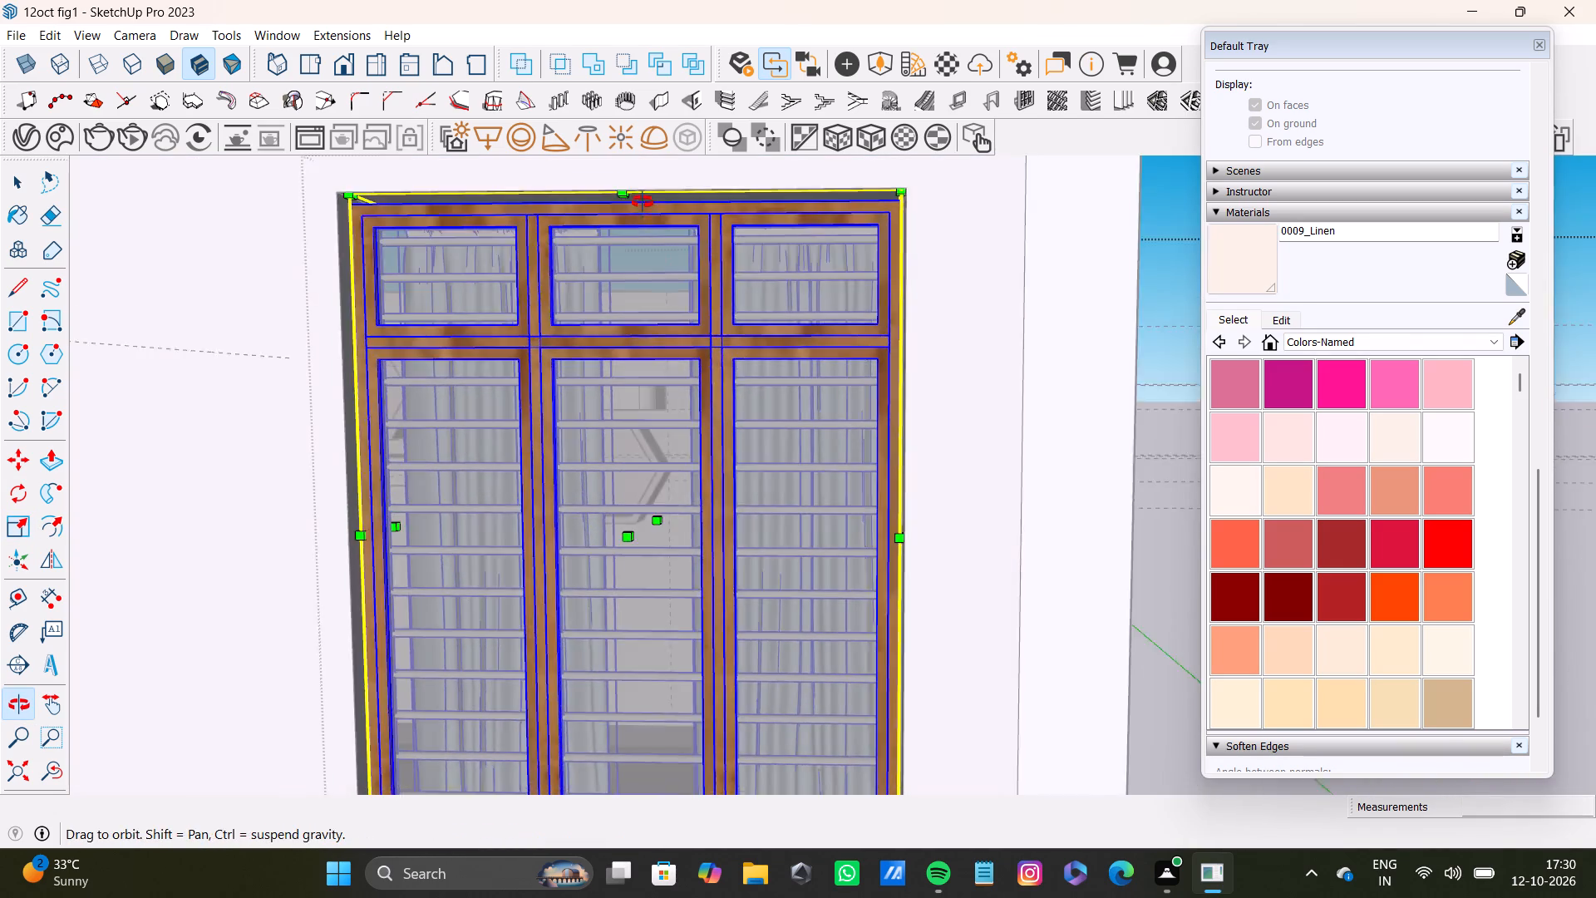
pyautogui.moveTo(643, 202); pyautogui.dragTo(618, 248, button='middle')
pyautogui.scroll(2, 595, 224)
pyautogui.moveTo(629, 218); pyautogui.dragTo(629, 203)
pyautogui.scroll(-4, 609, 318)
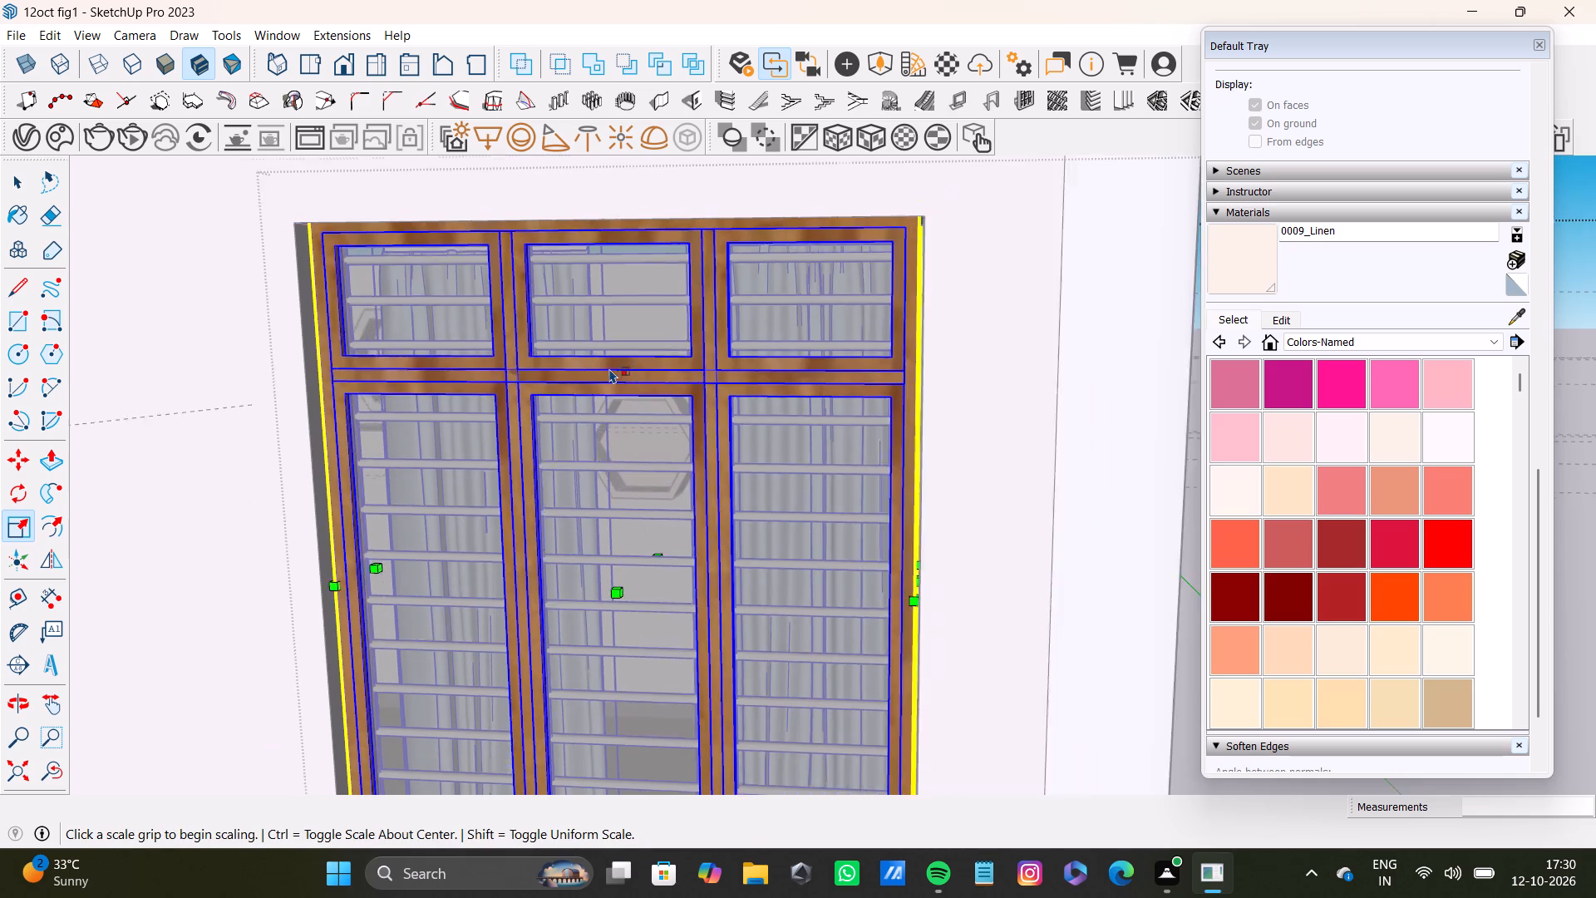
# Stretch the copied window downward along the blue axis until its bottom edge meets the bottom of the wall opening.
pyautogui.scroll(-10, 609, 368)
pyautogui.scroll(8, 593, 710)
pyautogui.moveTo(634, 740); pyautogui.dragTo(643, 619, button='middle')
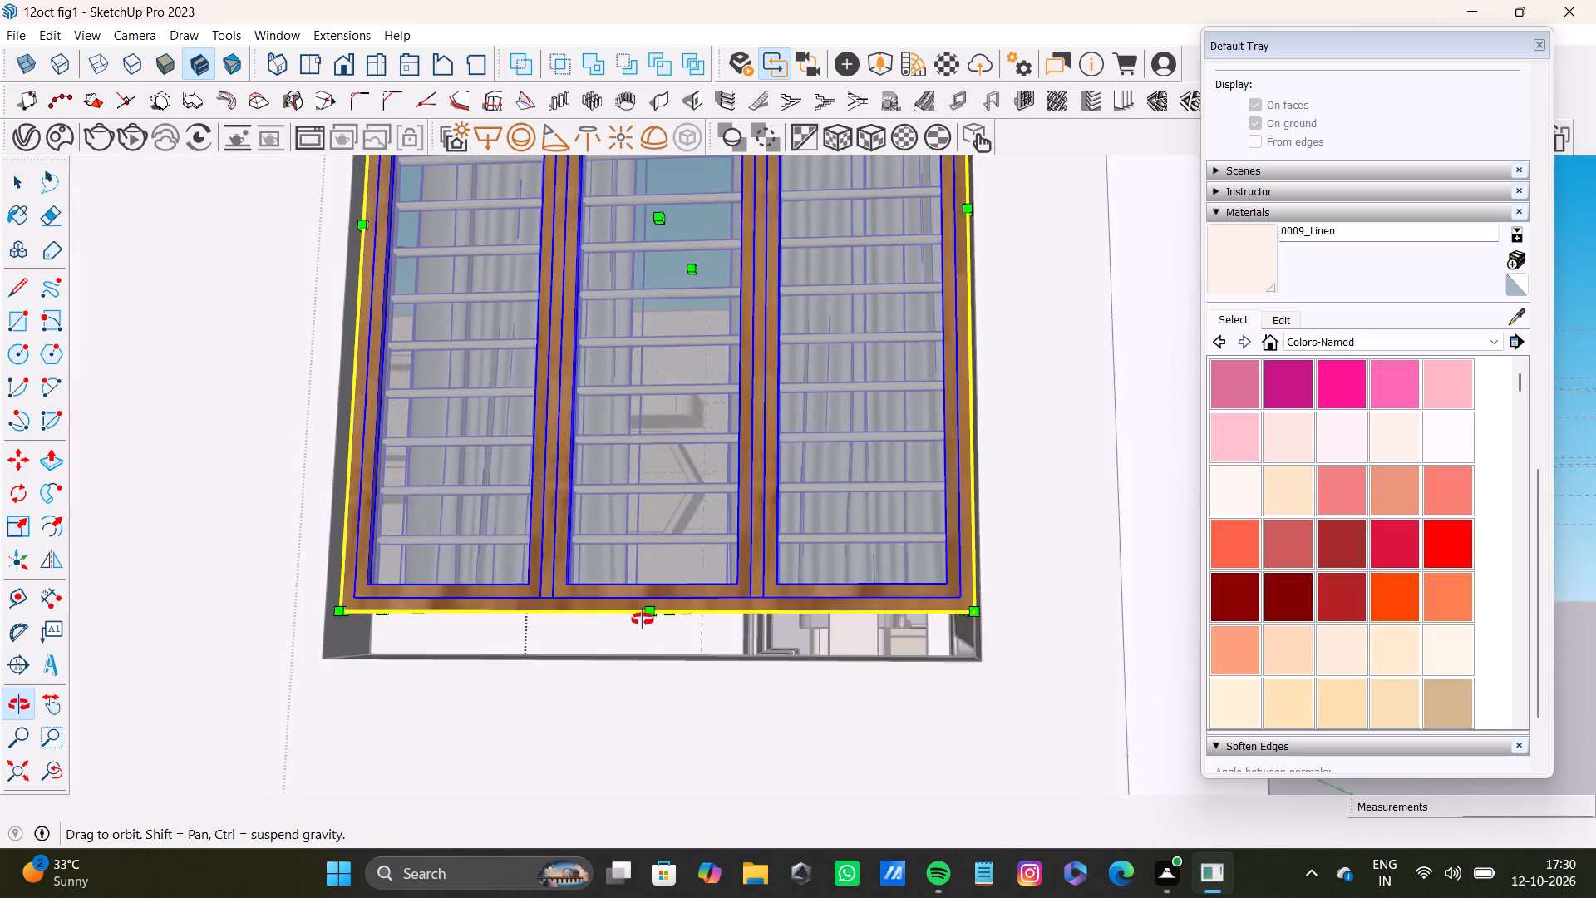
pyautogui.moveTo(643, 619); pyautogui.dragTo(621, 614, button='middle')
pyautogui.scroll(3, 626, 613)
pyautogui.moveTo(731, 572); pyautogui.dragTo(724, 637)
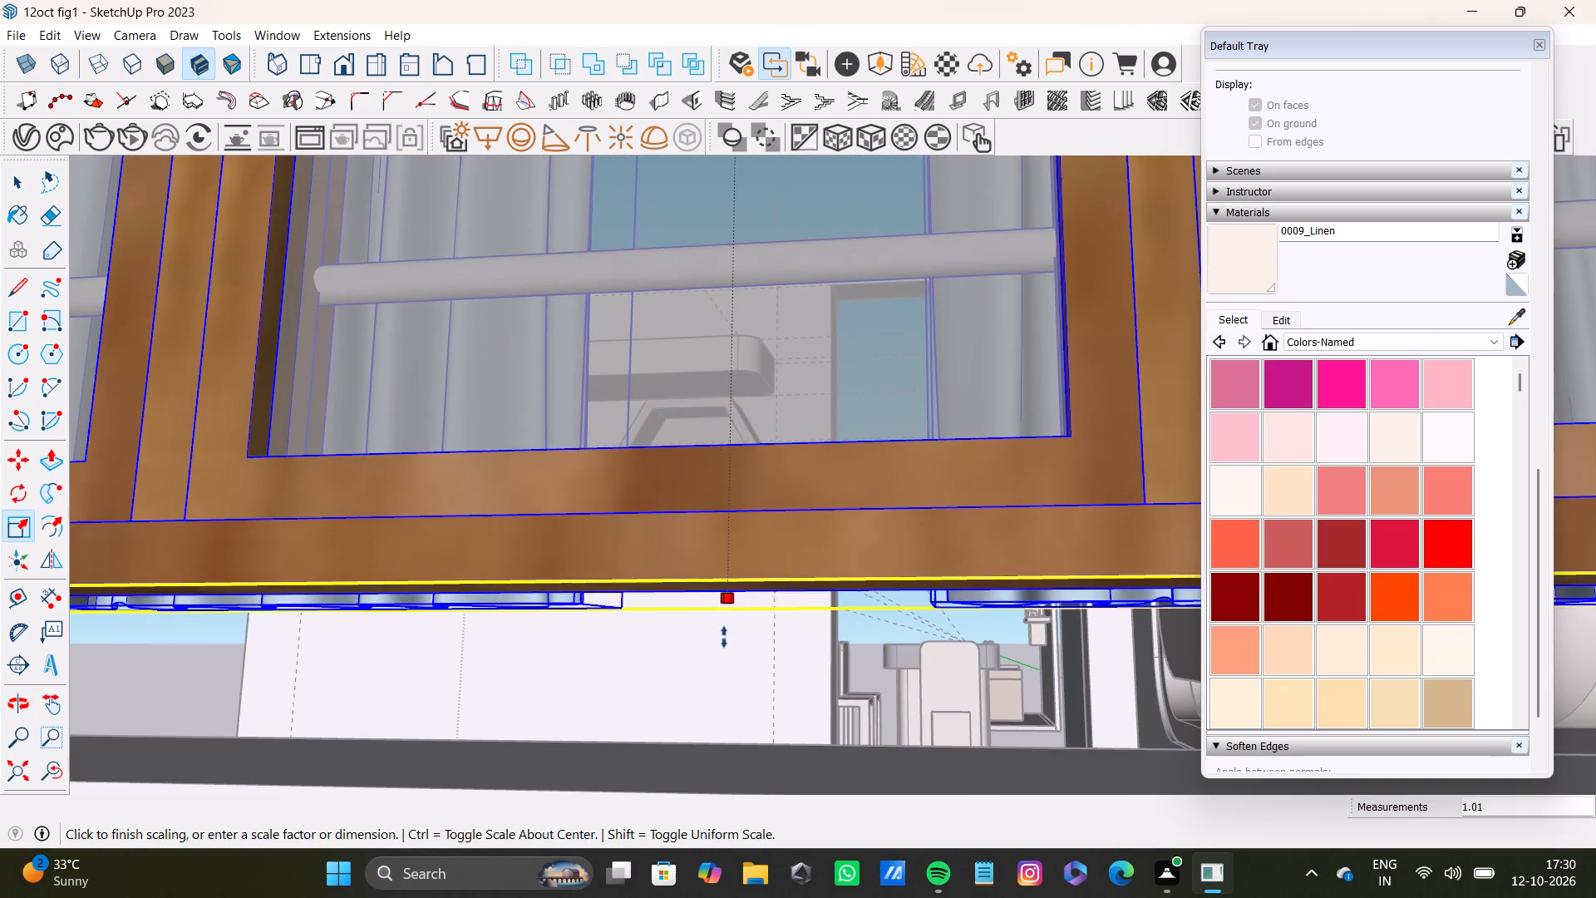
pyautogui.moveTo(724, 637); pyautogui.dragTo(723, 746)
# Scale the copied window from its curtain side inside the room to about 0.85 along the green axis.
pyautogui.scroll(-18, 722, 747)
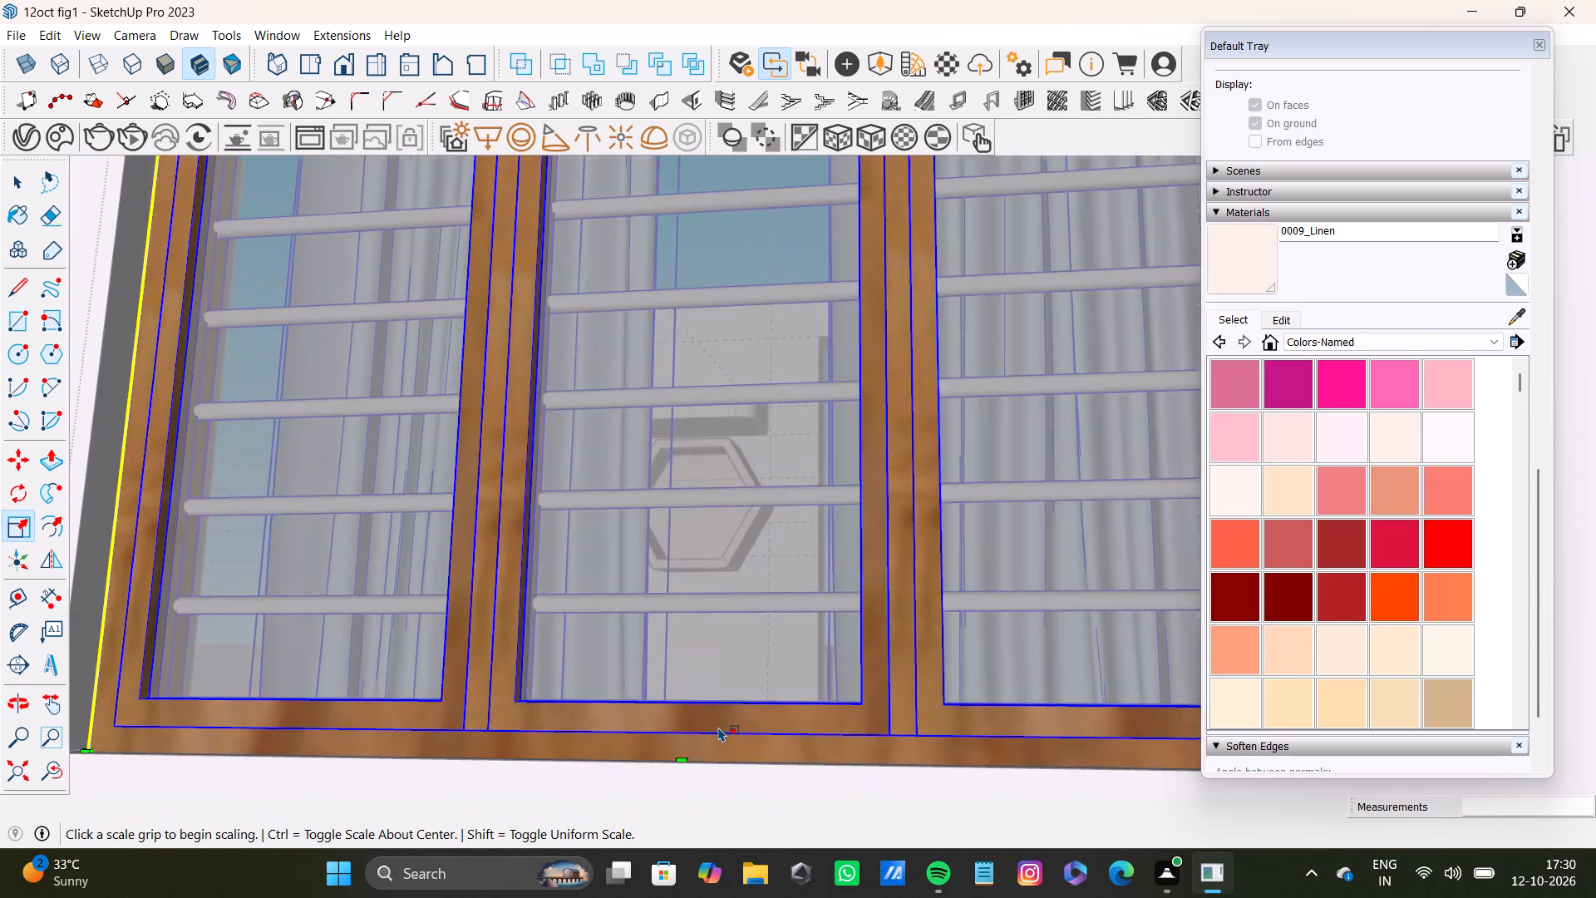
pyautogui.scroll(-13, 718, 727)
pyautogui.moveTo(684, 717); pyautogui.dragTo(745, 891, button='middle')
pyautogui.scroll(-5, 732, 718)
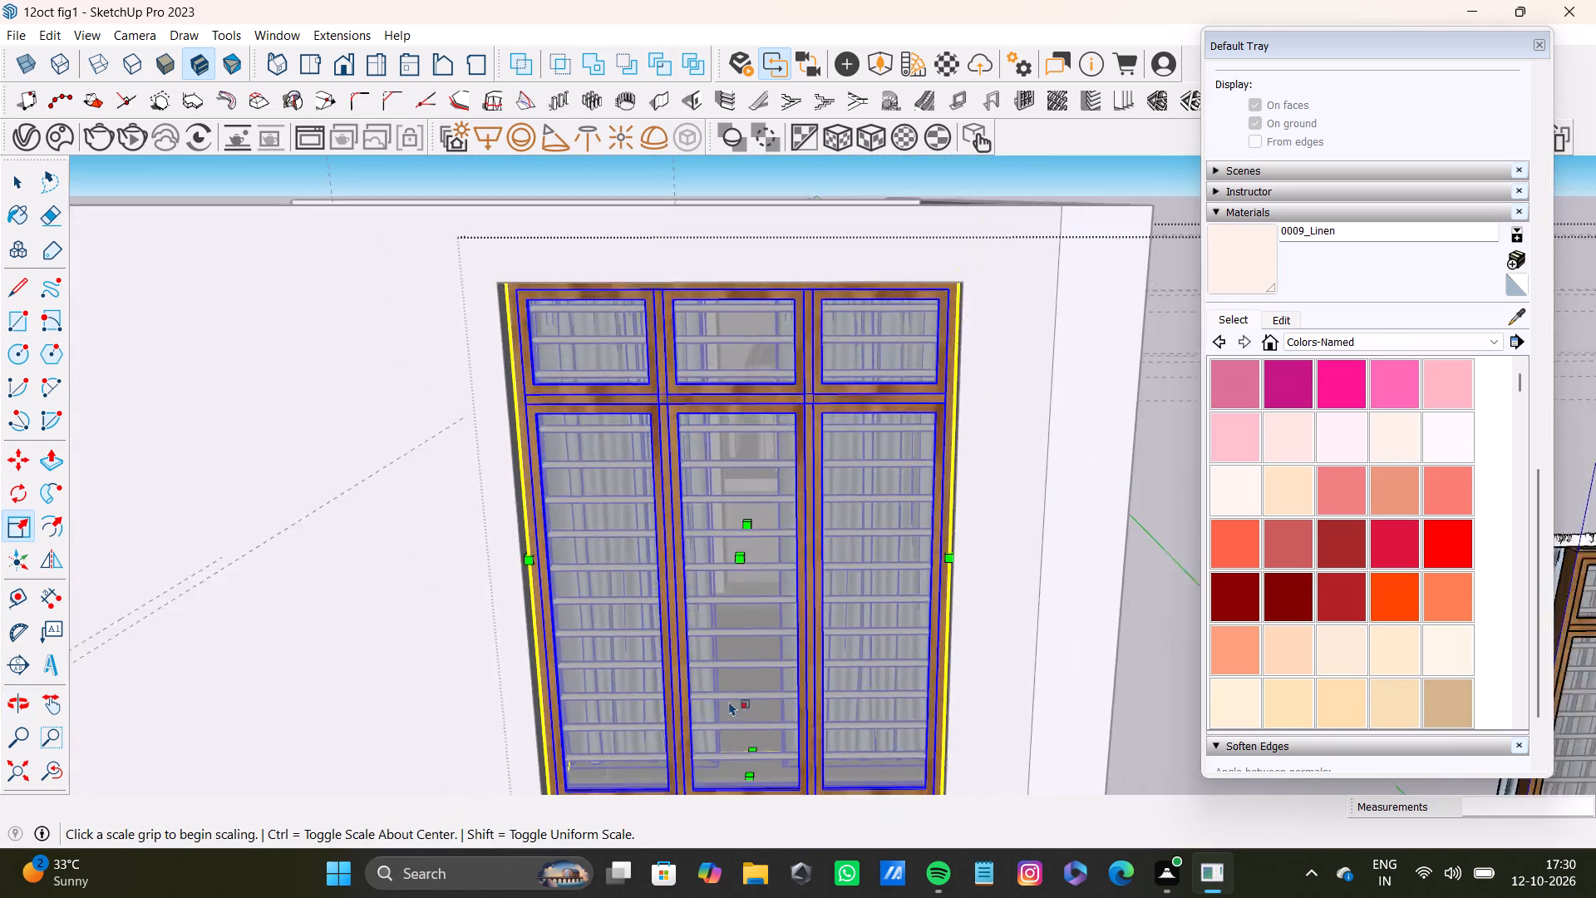
pyautogui.scroll(-9, 729, 701)
pyautogui.moveTo(845, 654); pyautogui.dragTo(459, 710, button='middle')
pyautogui.scroll(5, 515, 634)
pyautogui.moveTo(602, 556); pyautogui.dragTo(411, 787, button='middle')
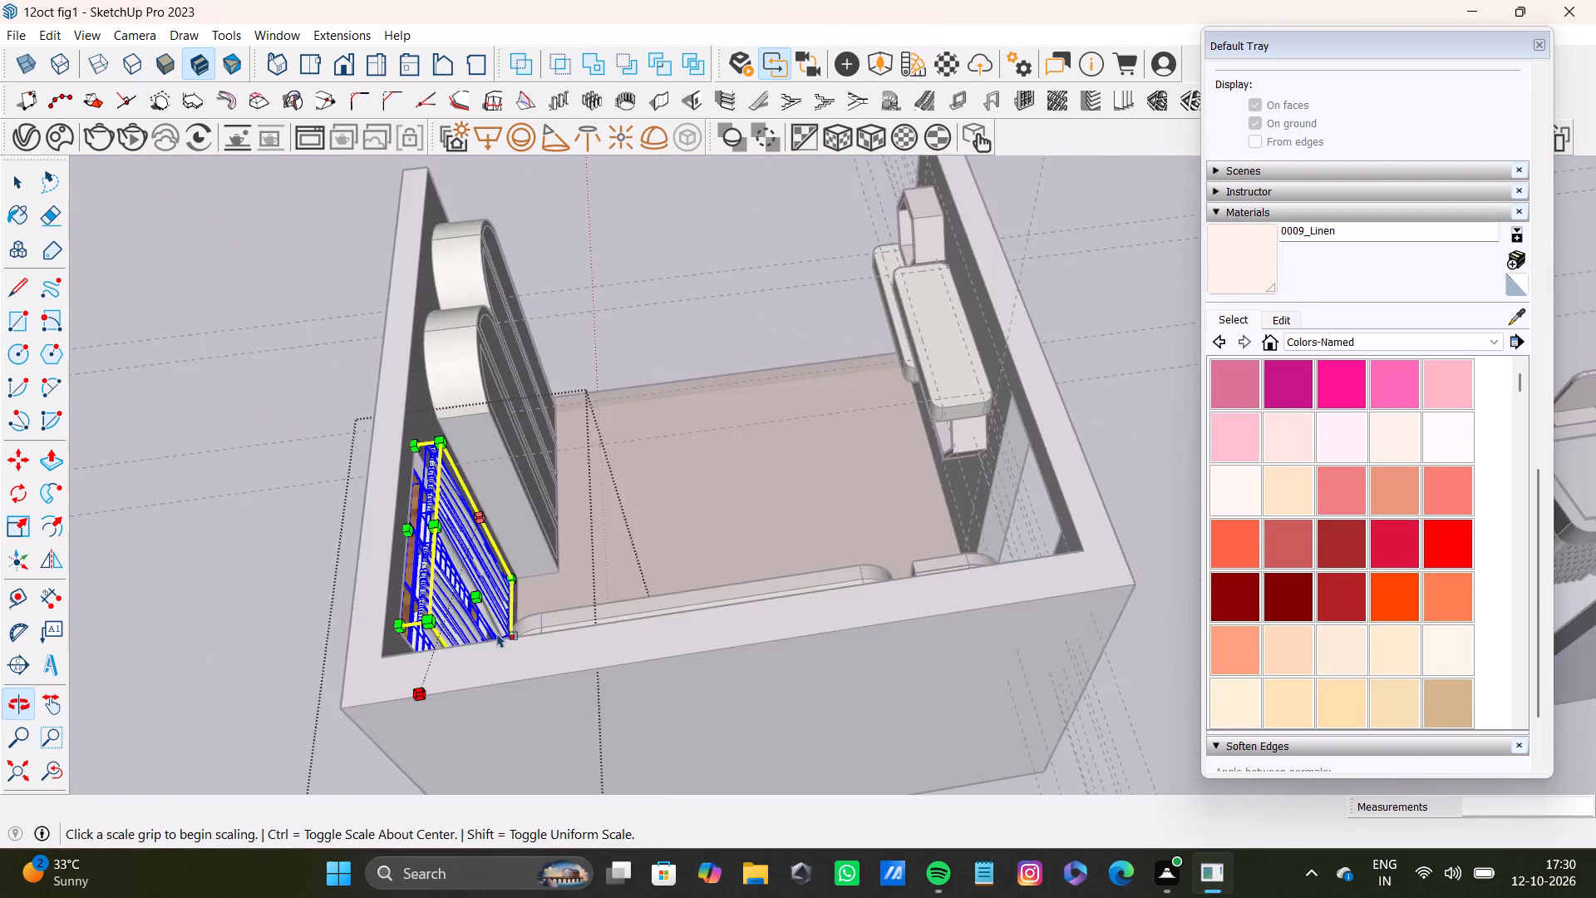
pyautogui.scroll(5, 500, 628)
pyautogui.moveTo(613, 585); pyautogui.dragTo(322, 614, button='middle')
pyautogui.scroll(-1, 524, 471)
pyautogui.moveTo(525, 471); pyautogui.dragTo(223, 591, button='middle')
pyautogui.scroll(4, 617, 505)
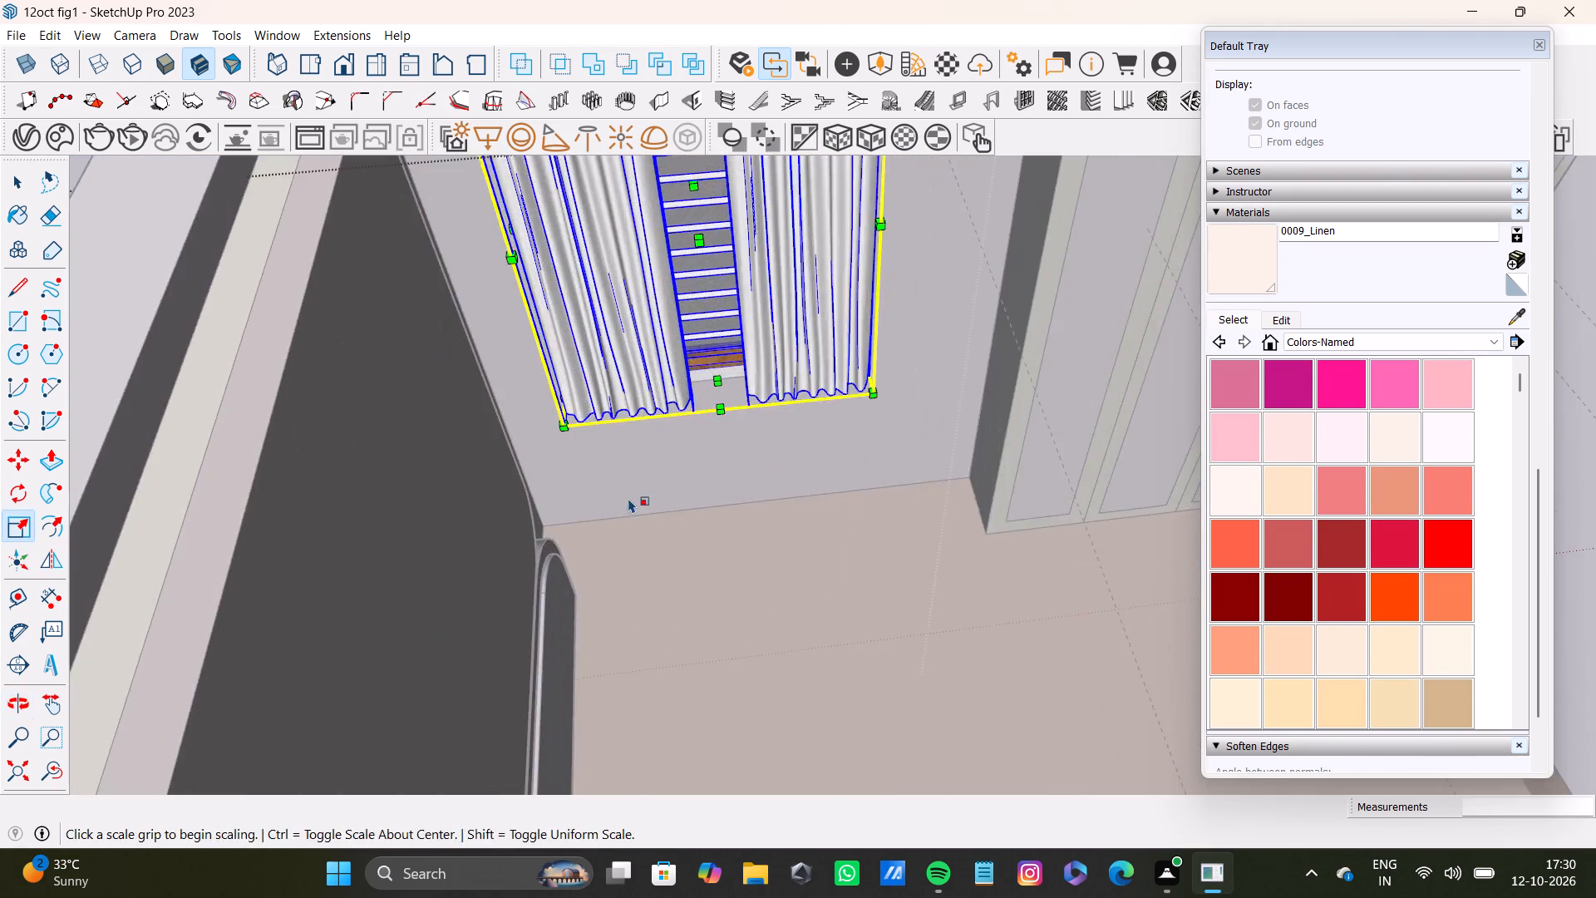
pyautogui.keyDown('shift'); pyautogui.moveTo(632, 498); pyautogui.dragTo(497, 663, button='middle'); pyautogui.keyUp('shift')
pyautogui.moveTo(758, 611); pyautogui.dragTo(789, 471, button='middle')
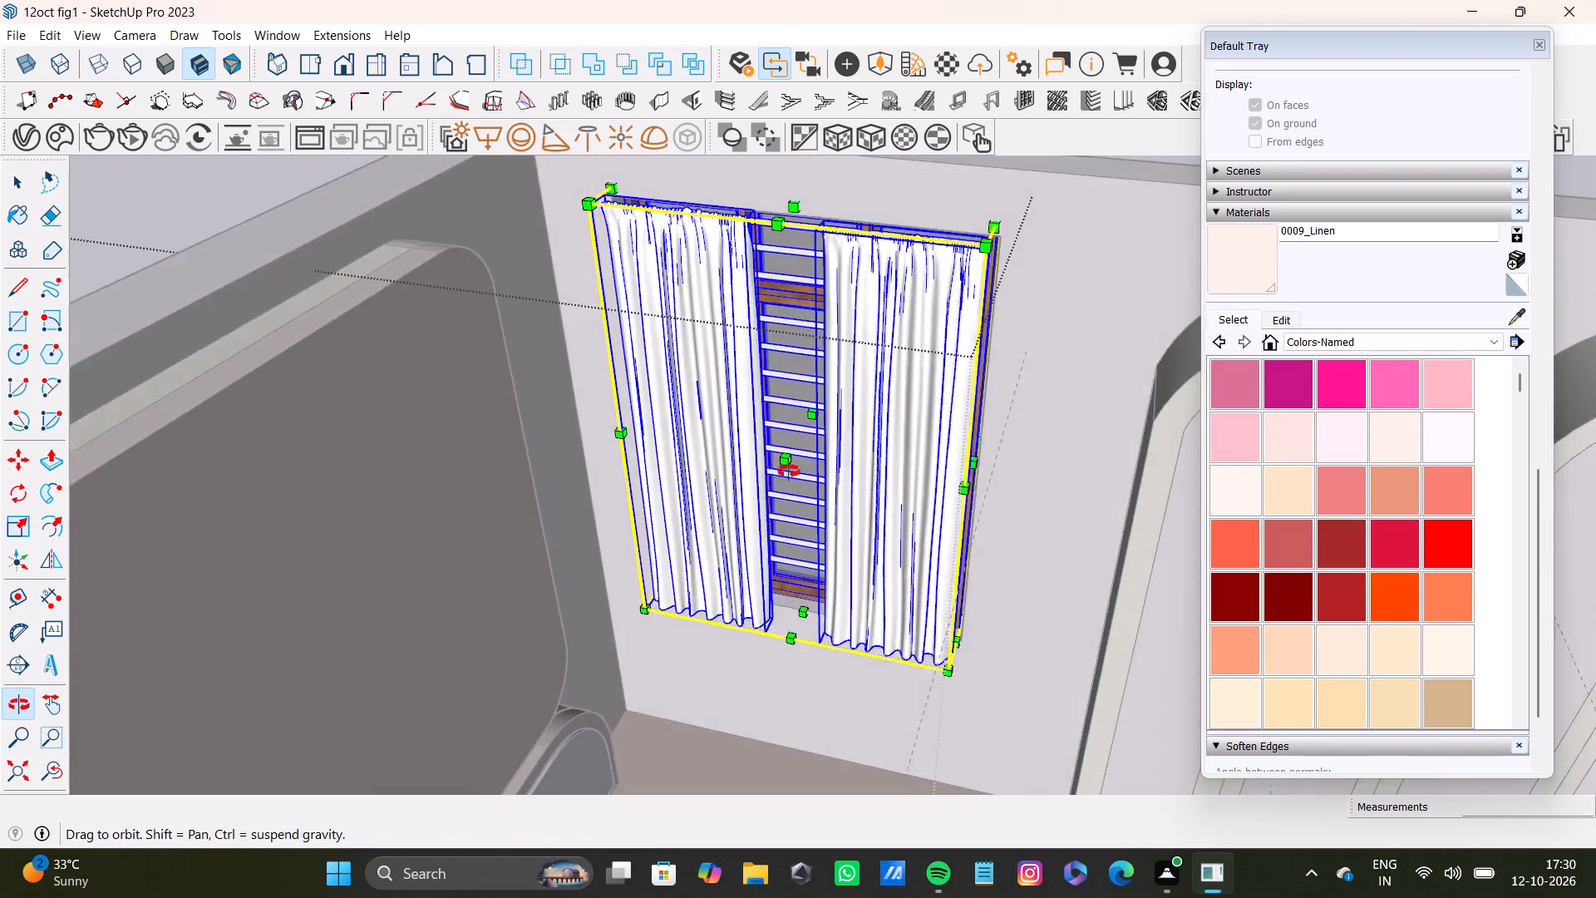
pyautogui.moveTo(789, 471); pyautogui.dragTo(707, 411, button='middle')
pyautogui.moveTo(790, 466); pyautogui.dragTo(803, 463)
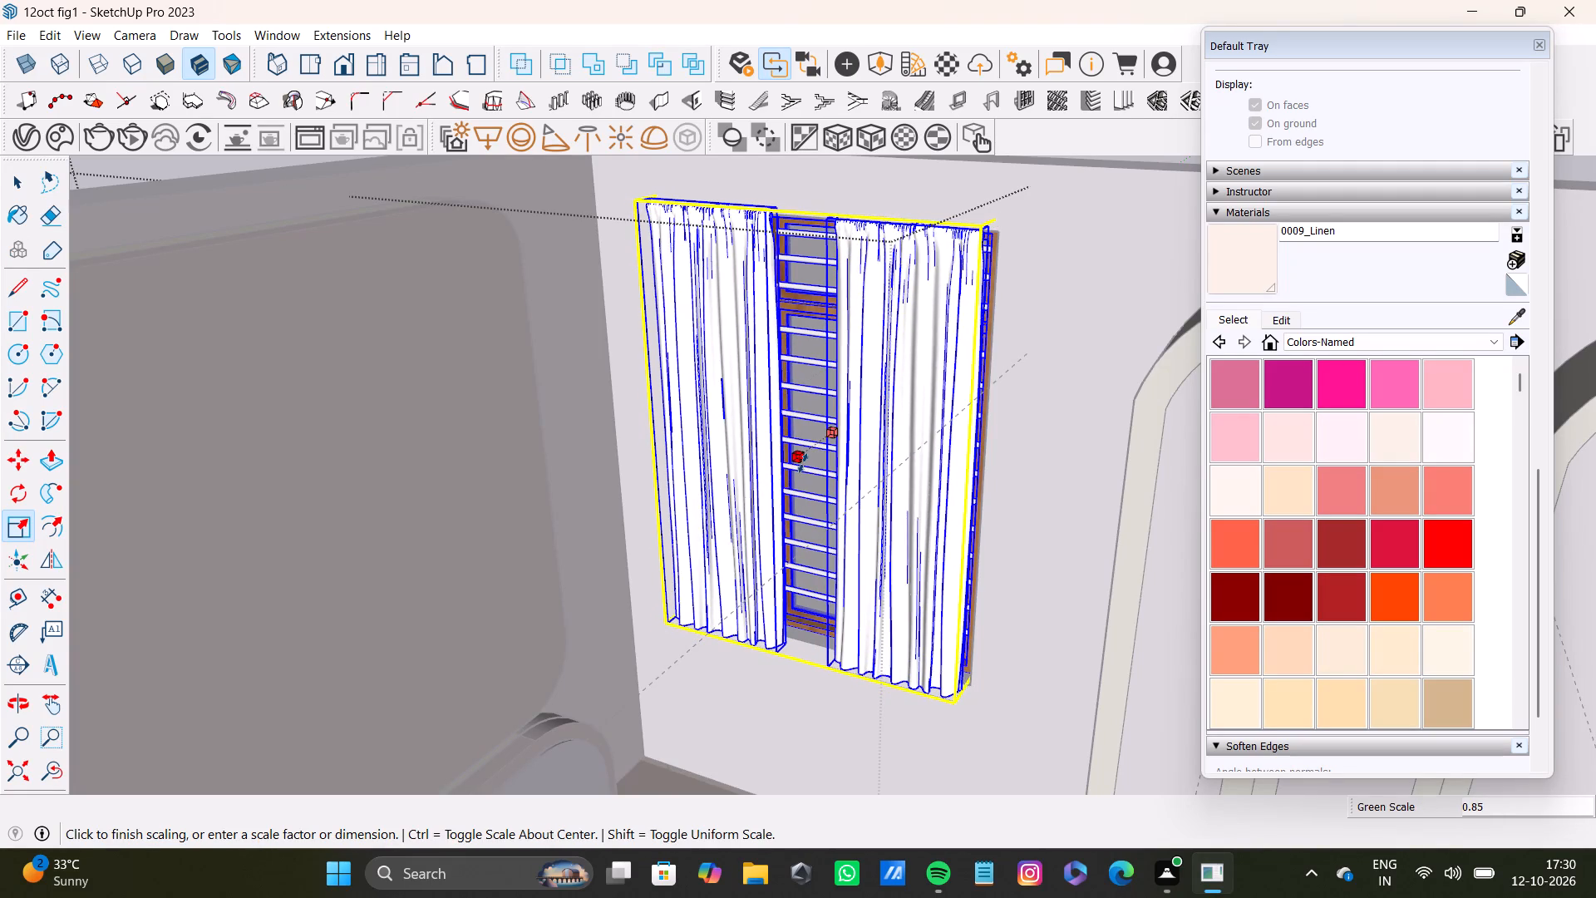
pyautogui.moveTo(803, 463); pyautogui.dragTo(808, 461)
# Finish scaling and leave the imported window's editing level with nothing selected.
pyautogui.scroll(-8, 787, 487)
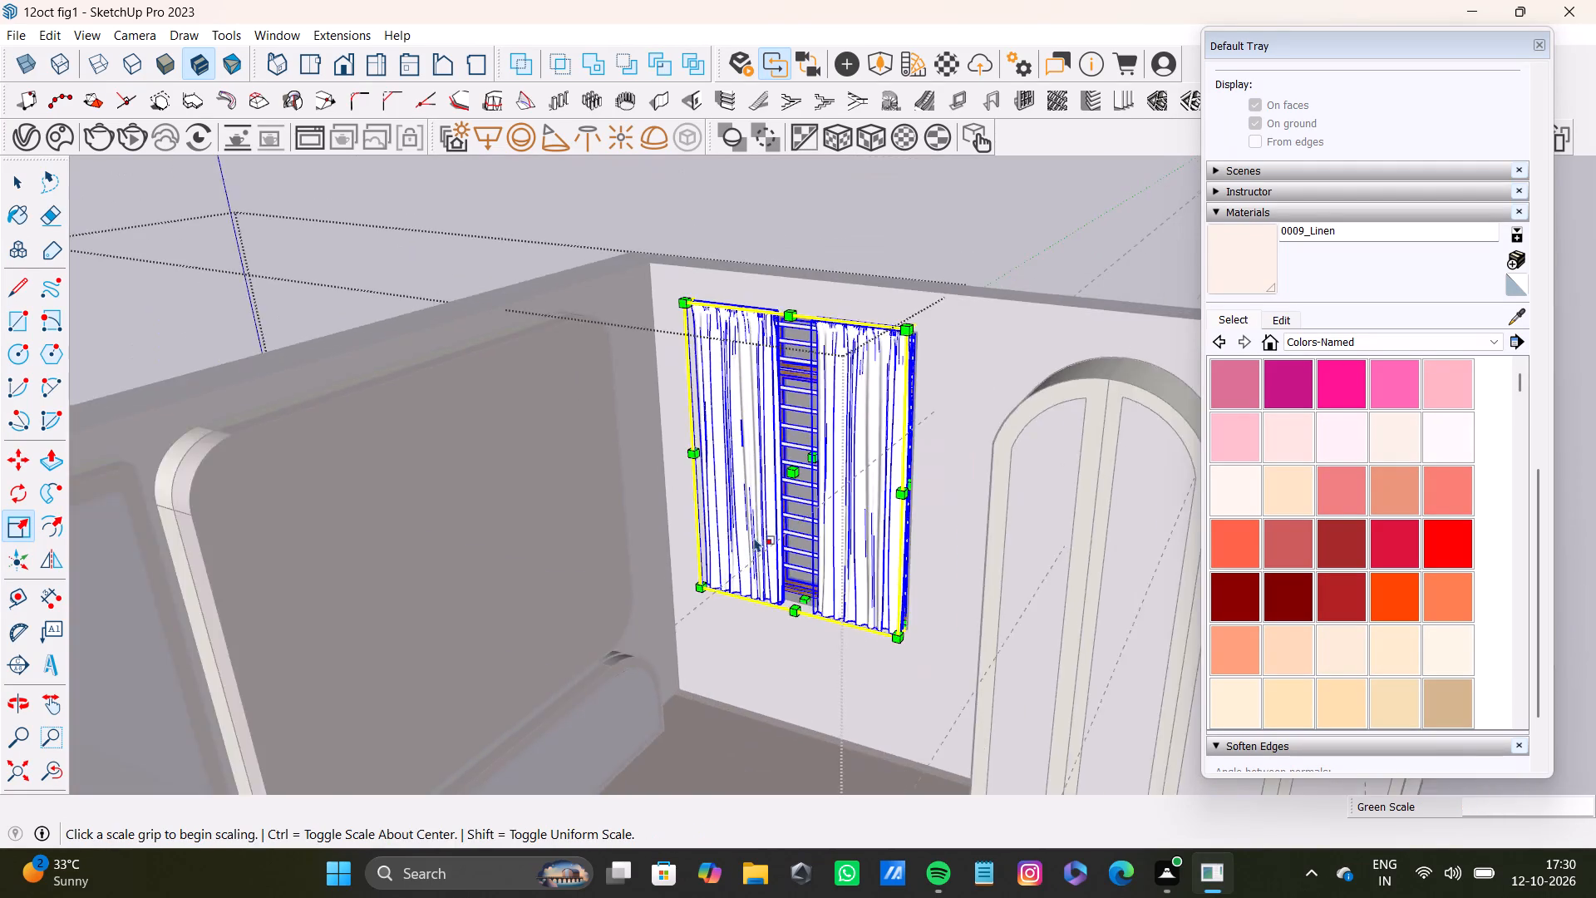
pyautogui.scroll(-4, 754, 537)
pyautogui.moveTo(753, 538); pyautogui.dragTo(805, 557, button='middle')
pyautogui.press('space')
pyautogui.click(886, 321)
# Examine the fitted window and curtains together with the room's walls, floor and shelves from inside and above.
pyautogui.scroll(-5, 796, 522)
pyautogui.moveTo(772, 585); pyautogui.dragTo(1097, 558, button='middle')
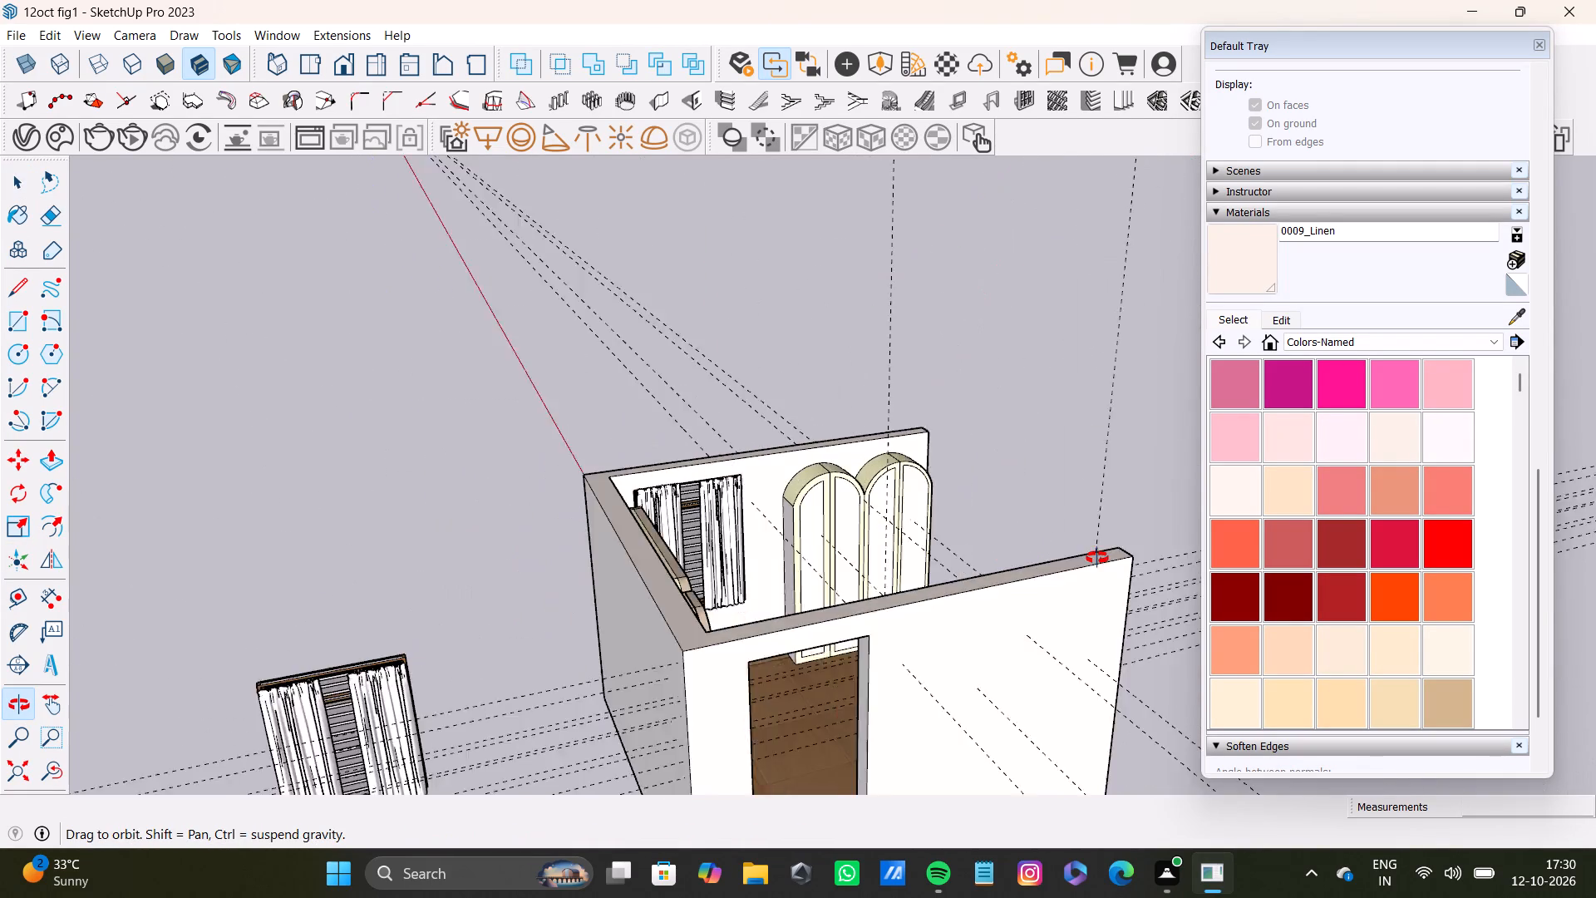
pyautogui.moveTo(1097, 558); pyautogui.dragTo(372, 614, button='middle')
pyautogui.scroll(9, 858, 606)
pyautogui.moveTo(904, 586); pyautogui.dragTo(1085, 648, button='middle')
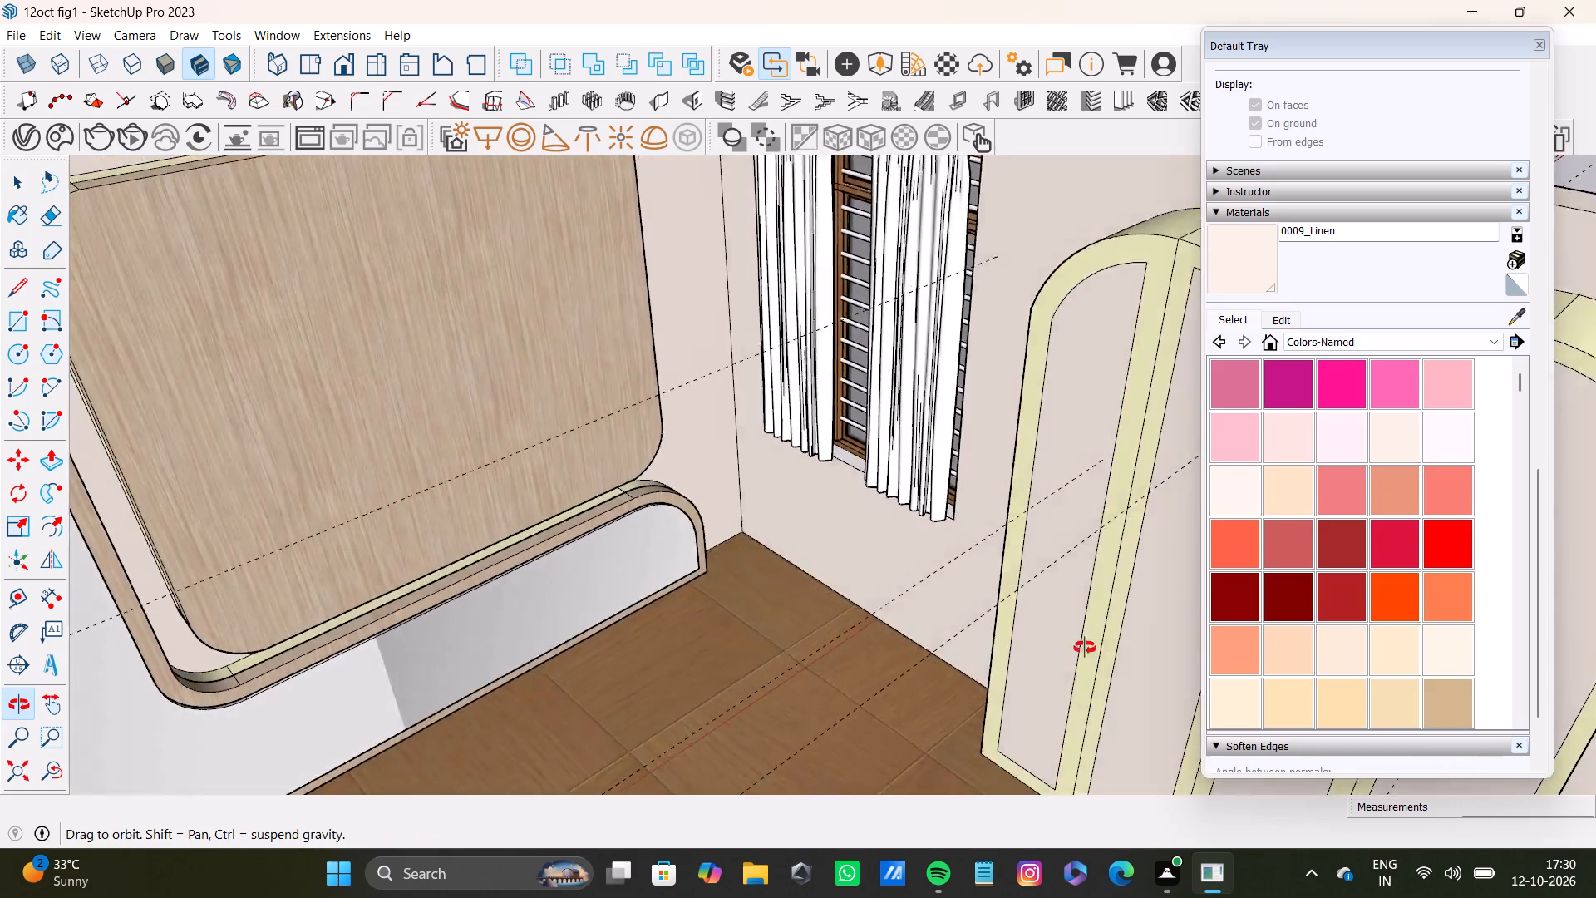
pyautogui.moveTo(1085, 648); pyautogui.dragTo(903, 651, button='middle')
pyautogui.scroll(-9, 875, 639)
pyautogui.keyDown('shift'); pyautogui.moveTo(831, 609); pyautogui.dragTo(520, 639, button='middle'); pyautogui.keyUp('shift')
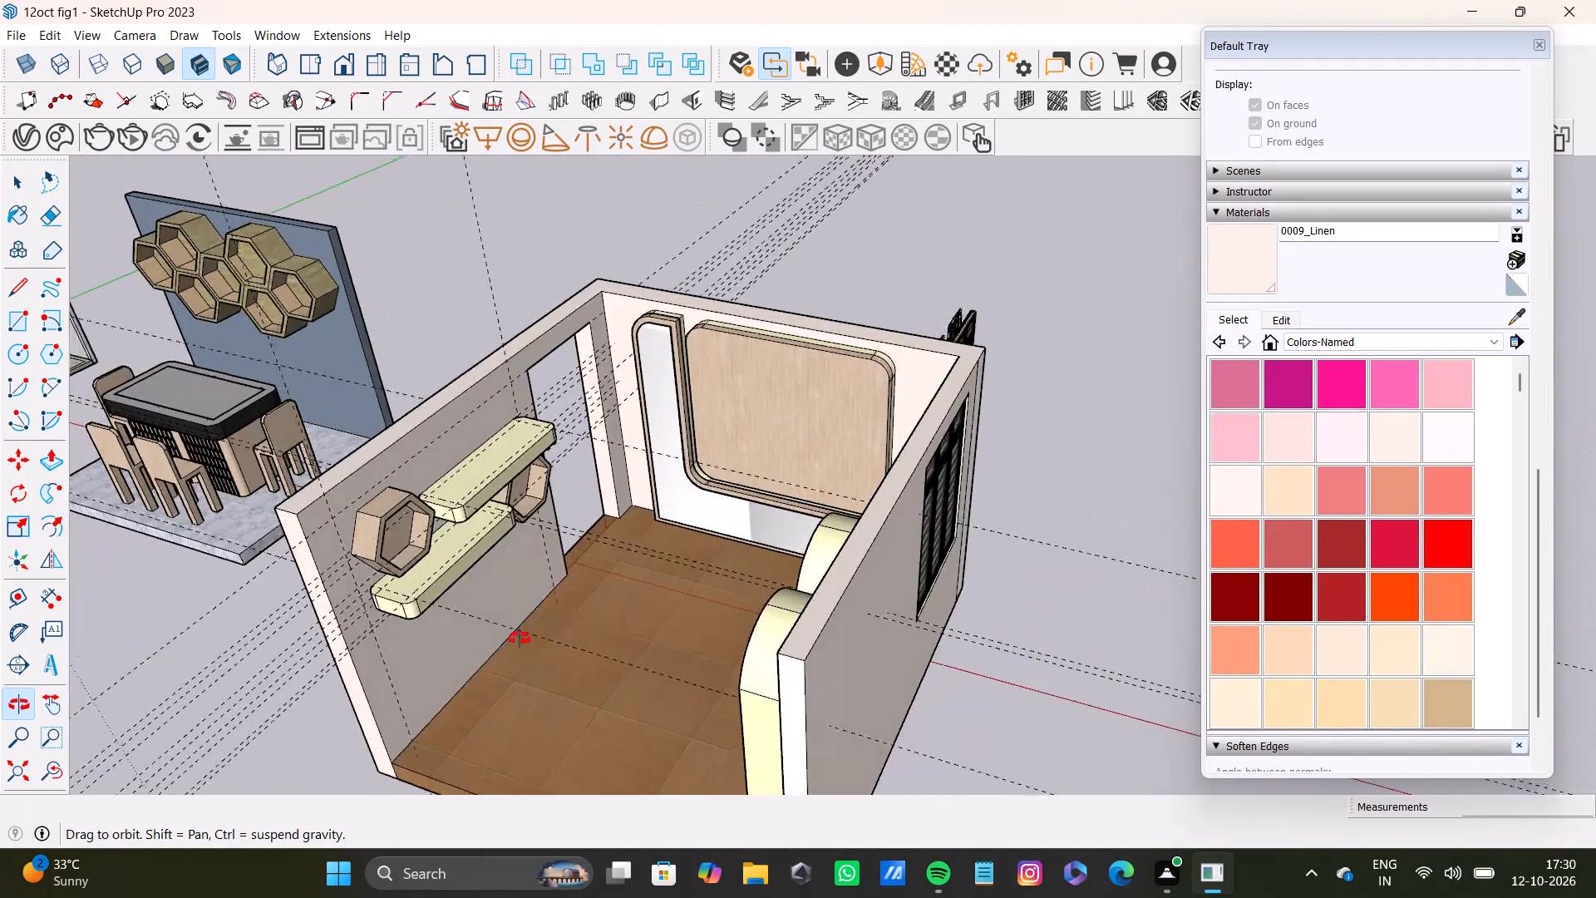
pyautogui.keyDown('shift'); pyautogui.moveTo(520, 639); pyautogui.dragTo(456, 749, button='middle'); pyautogui.keyUp('shift')
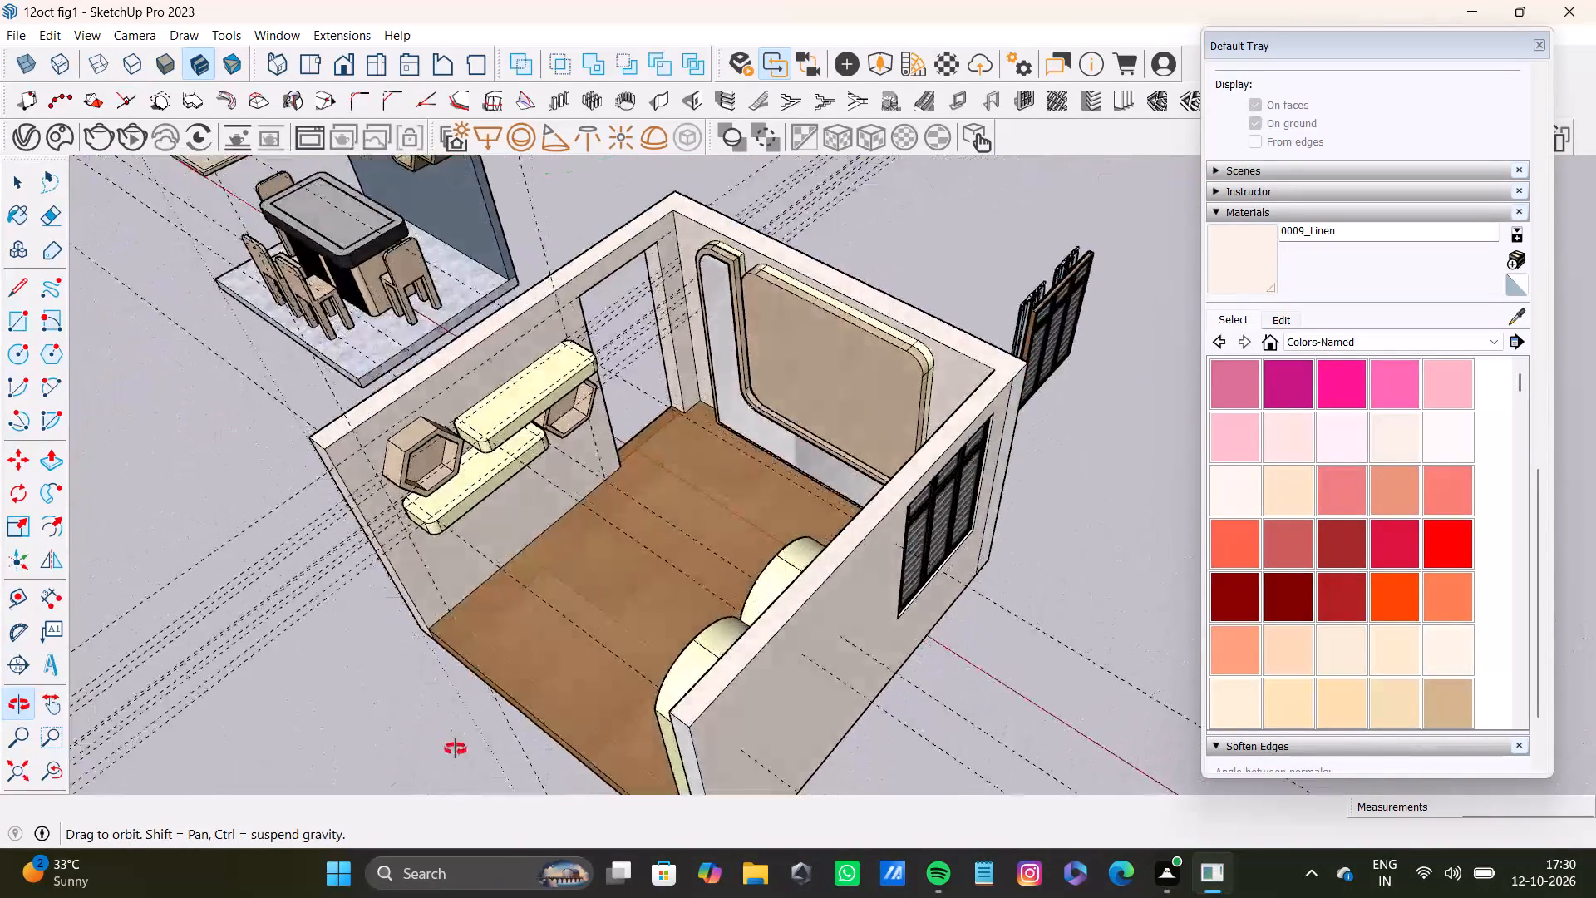
pyautogui.keyDown('shift'); pyautogui.moveTo(456, 749); pyautogui.dragTo(409, 834, button='middle'); pyautogui.keyUp('shift')
pyautogui.scroll(4, 669, 677)
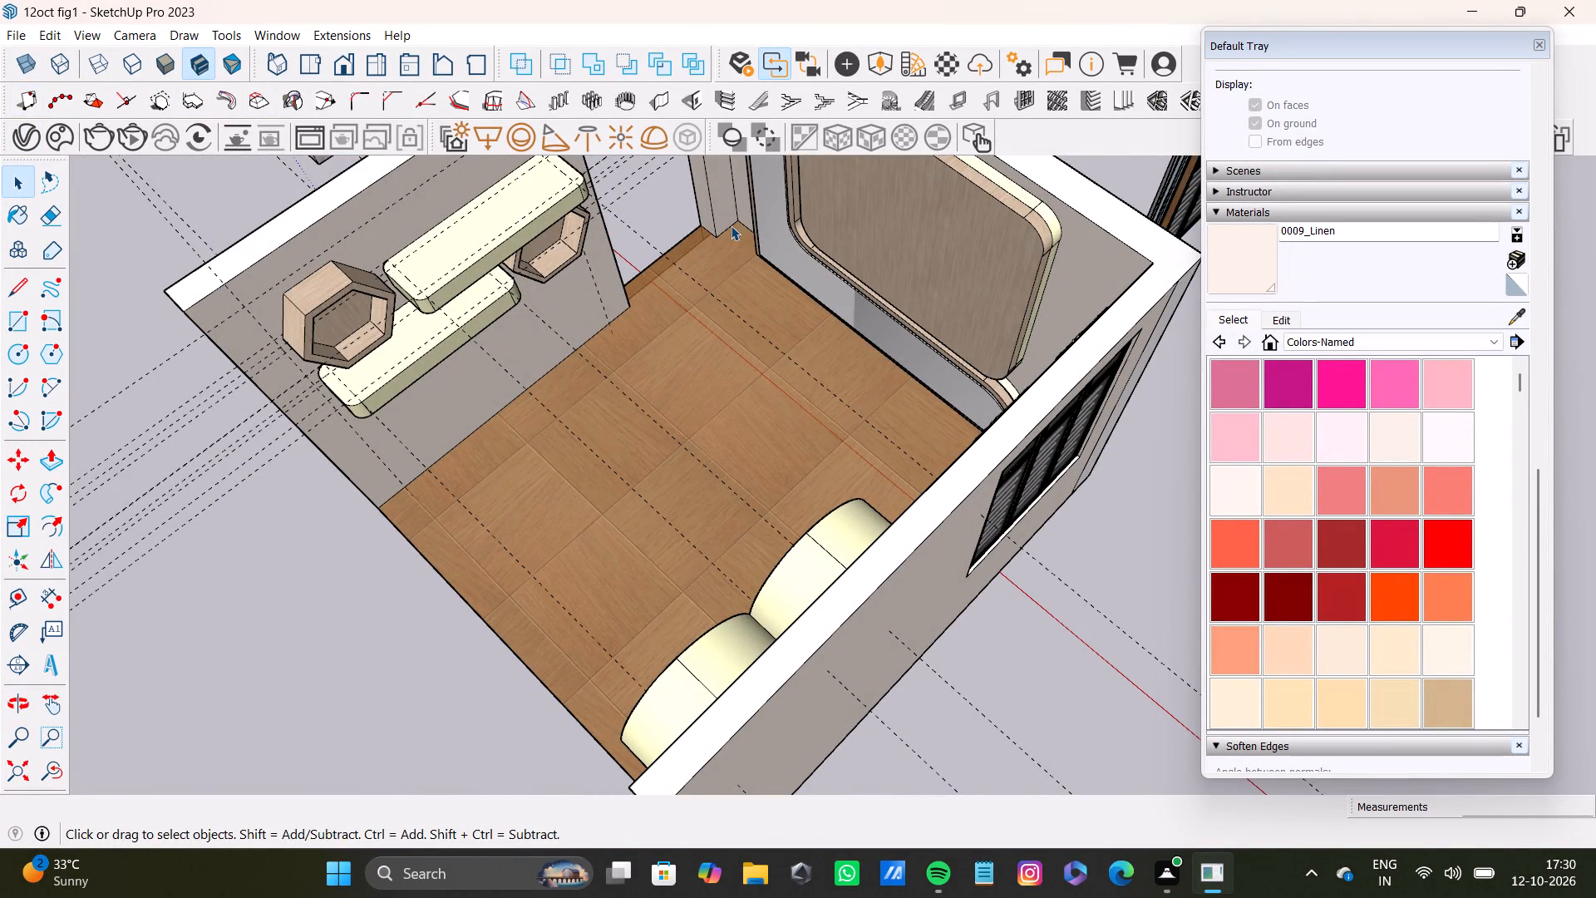
pyautogui.scroll(-8, 731, 227)
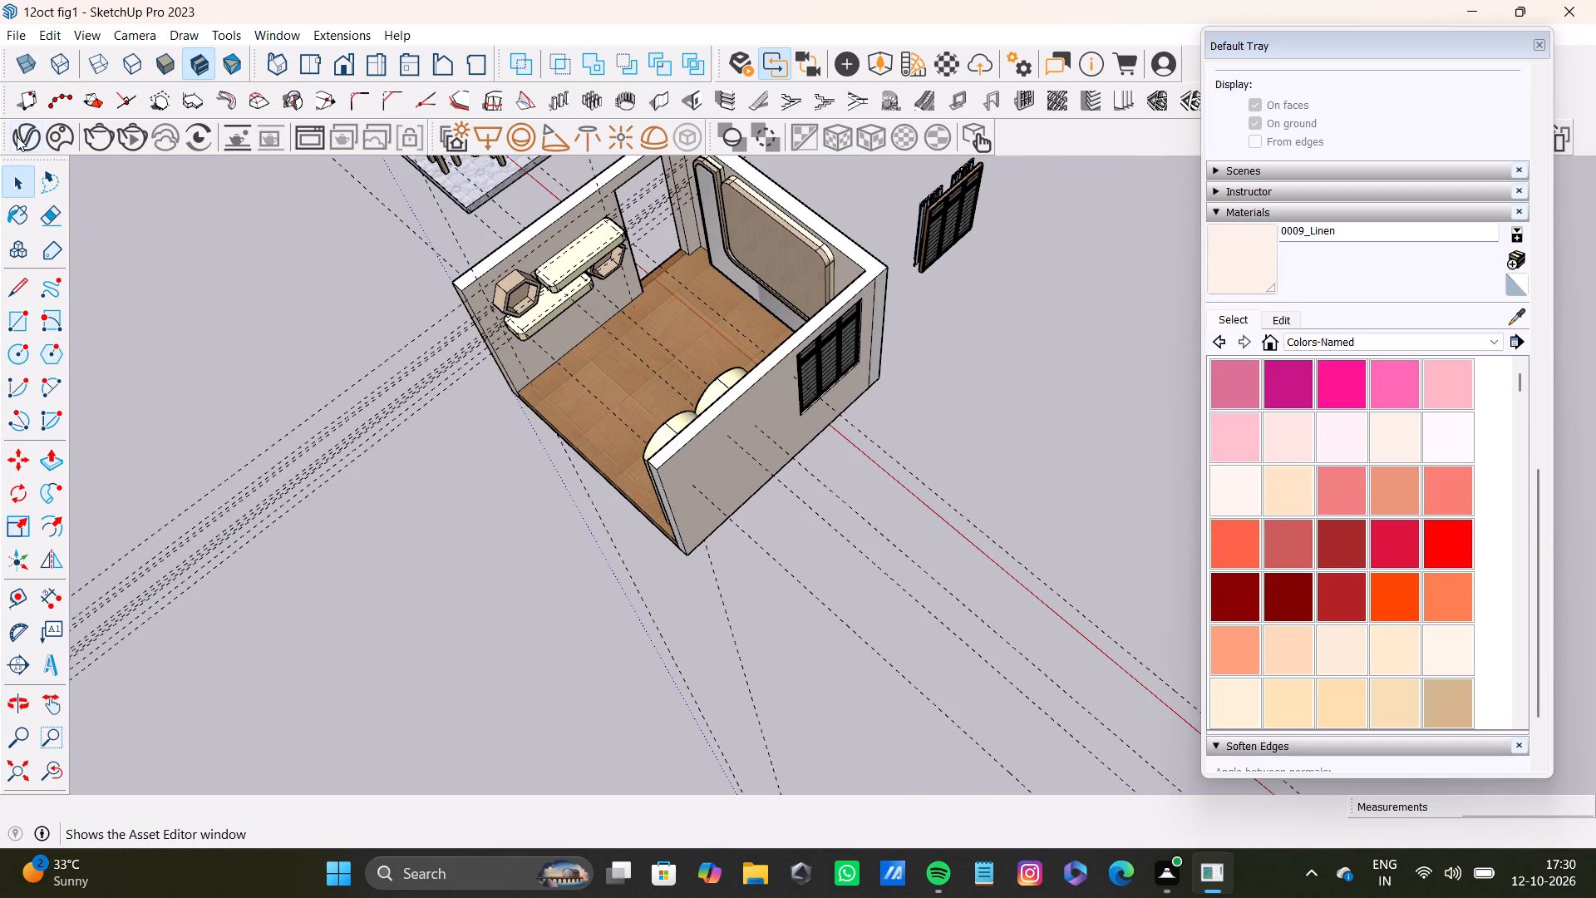
# Start importing a model and look through the Downloads folder's door, window, plant and furniture files for a suitable one.
pyautogui.click(23, 37)
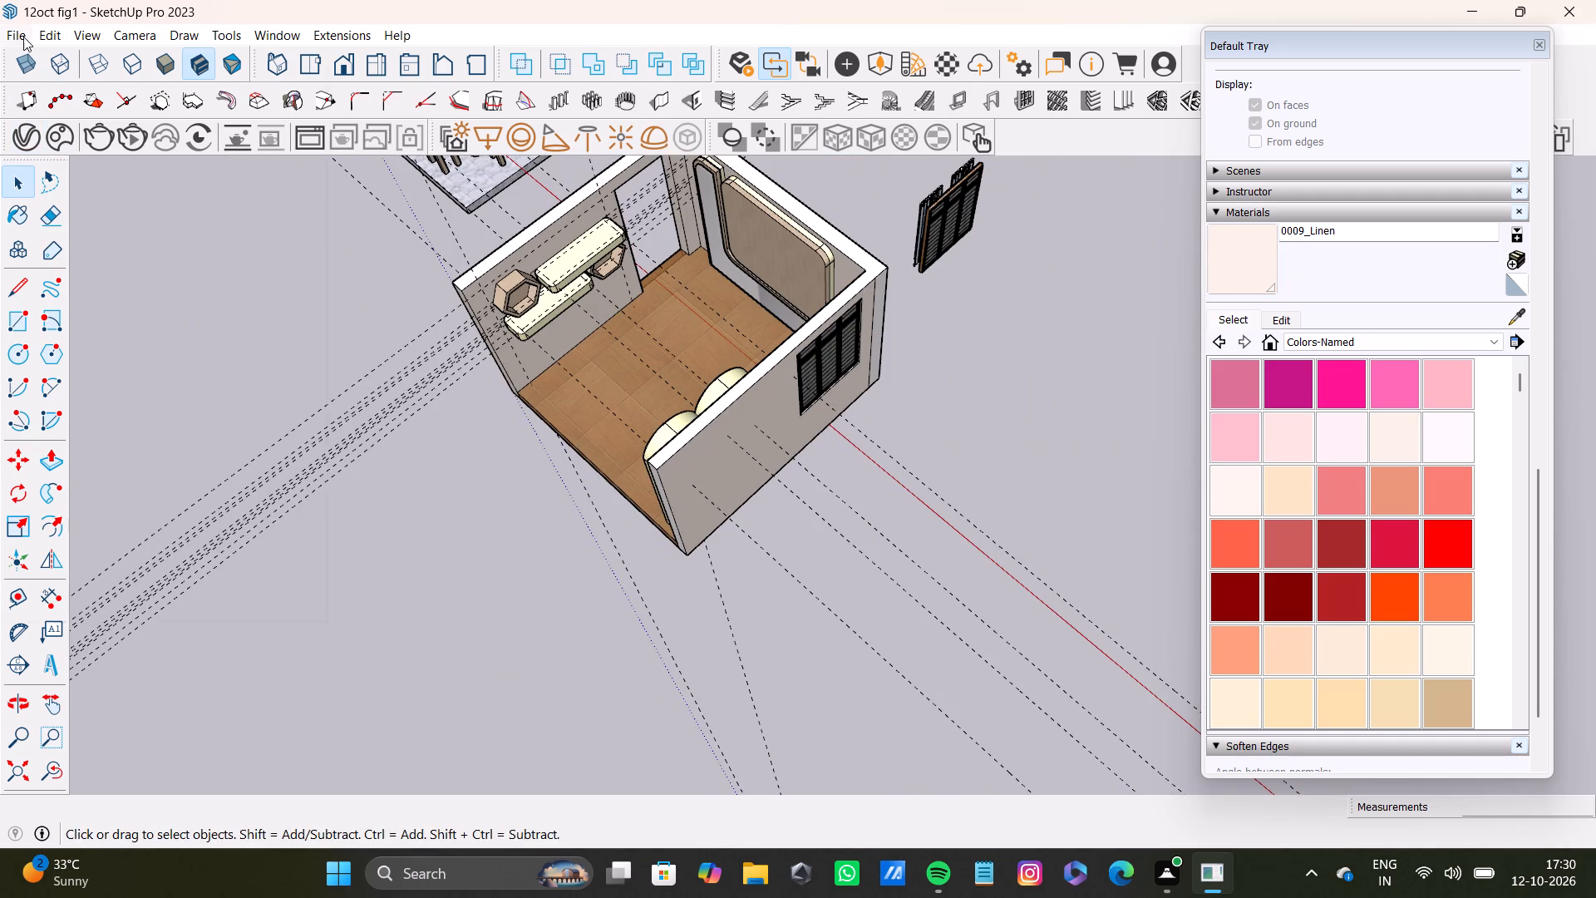
pyautogui.click(143, 318)
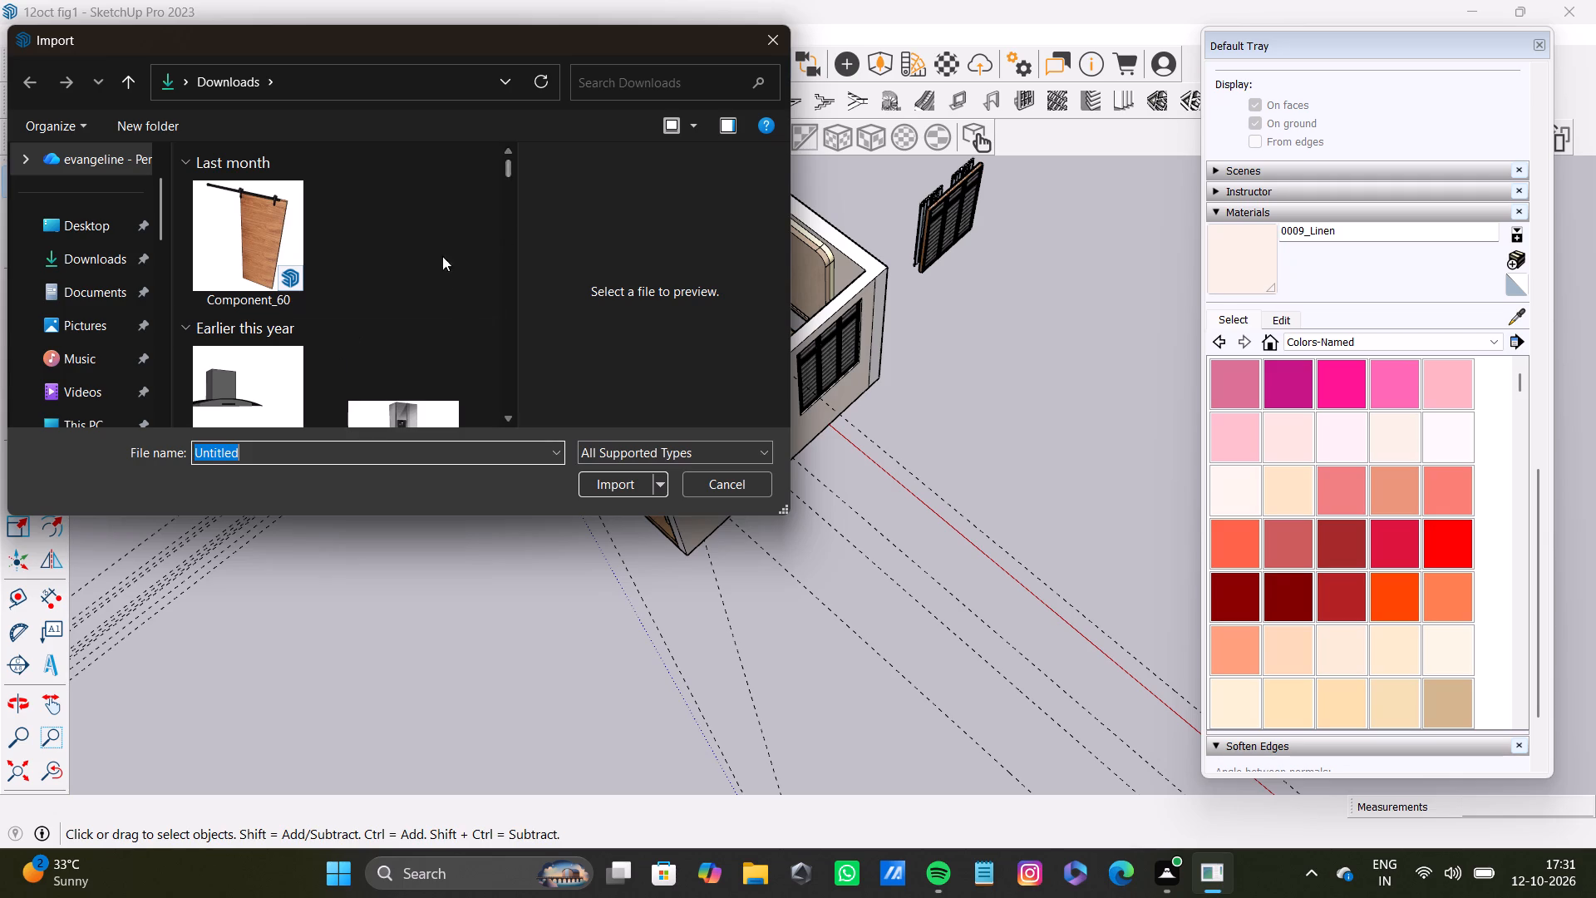
pyautogui.scroll(-4, 432, 272)
pyautogui.scroll(3, 396, 327)
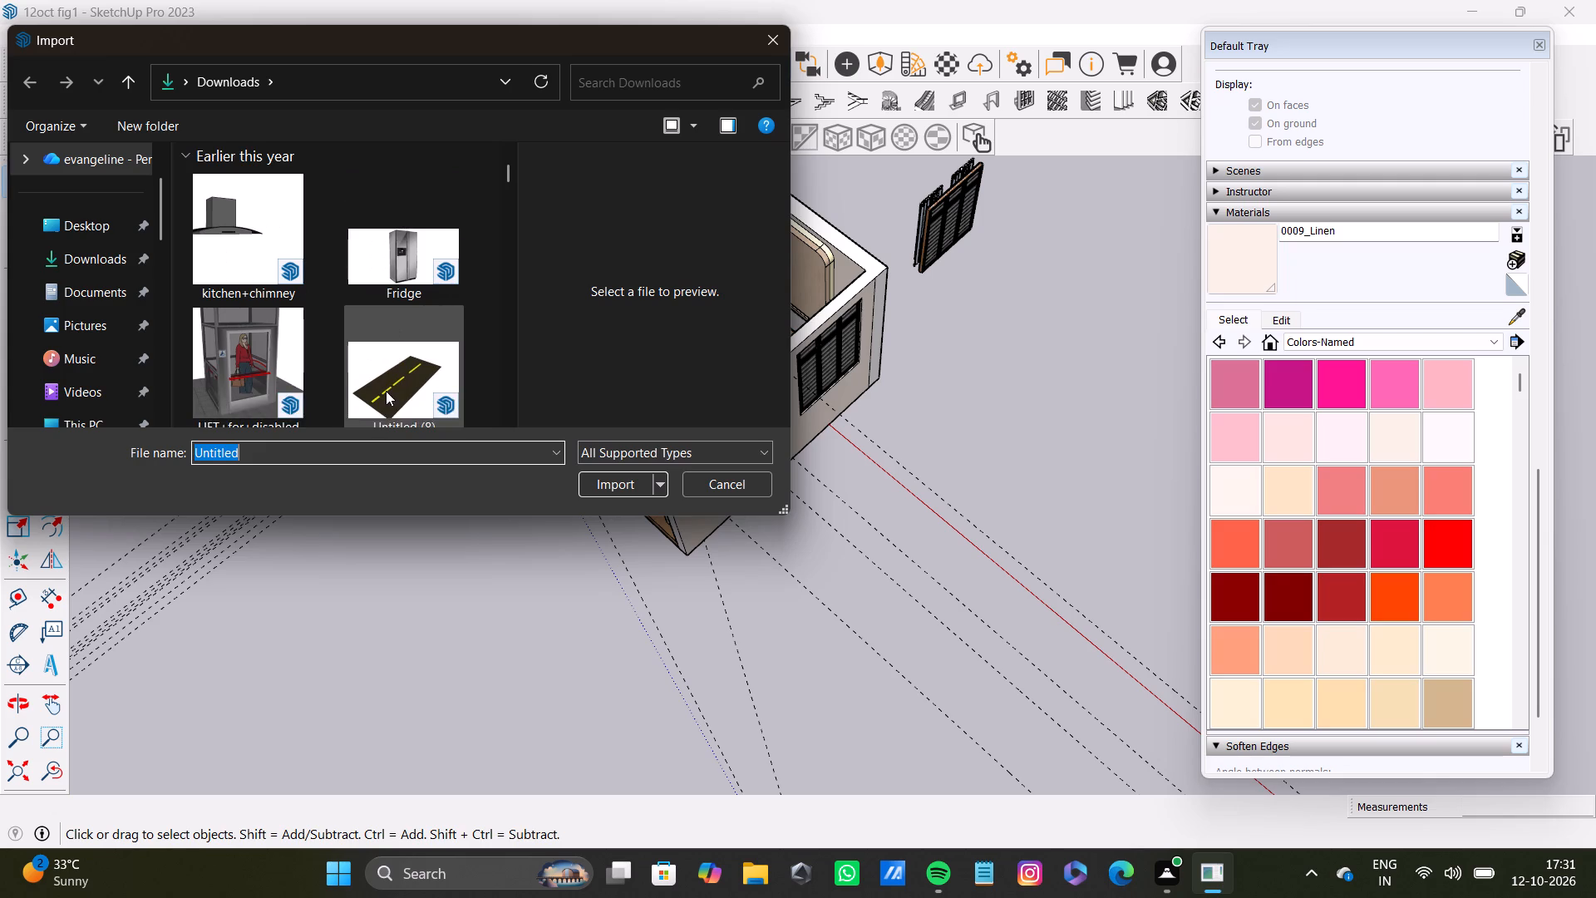
pyautogui.scroll(4, 386, 391)
pyautogui.scroll(6, 322, 316)
pyautogui.scroll(-6, 324, 294)
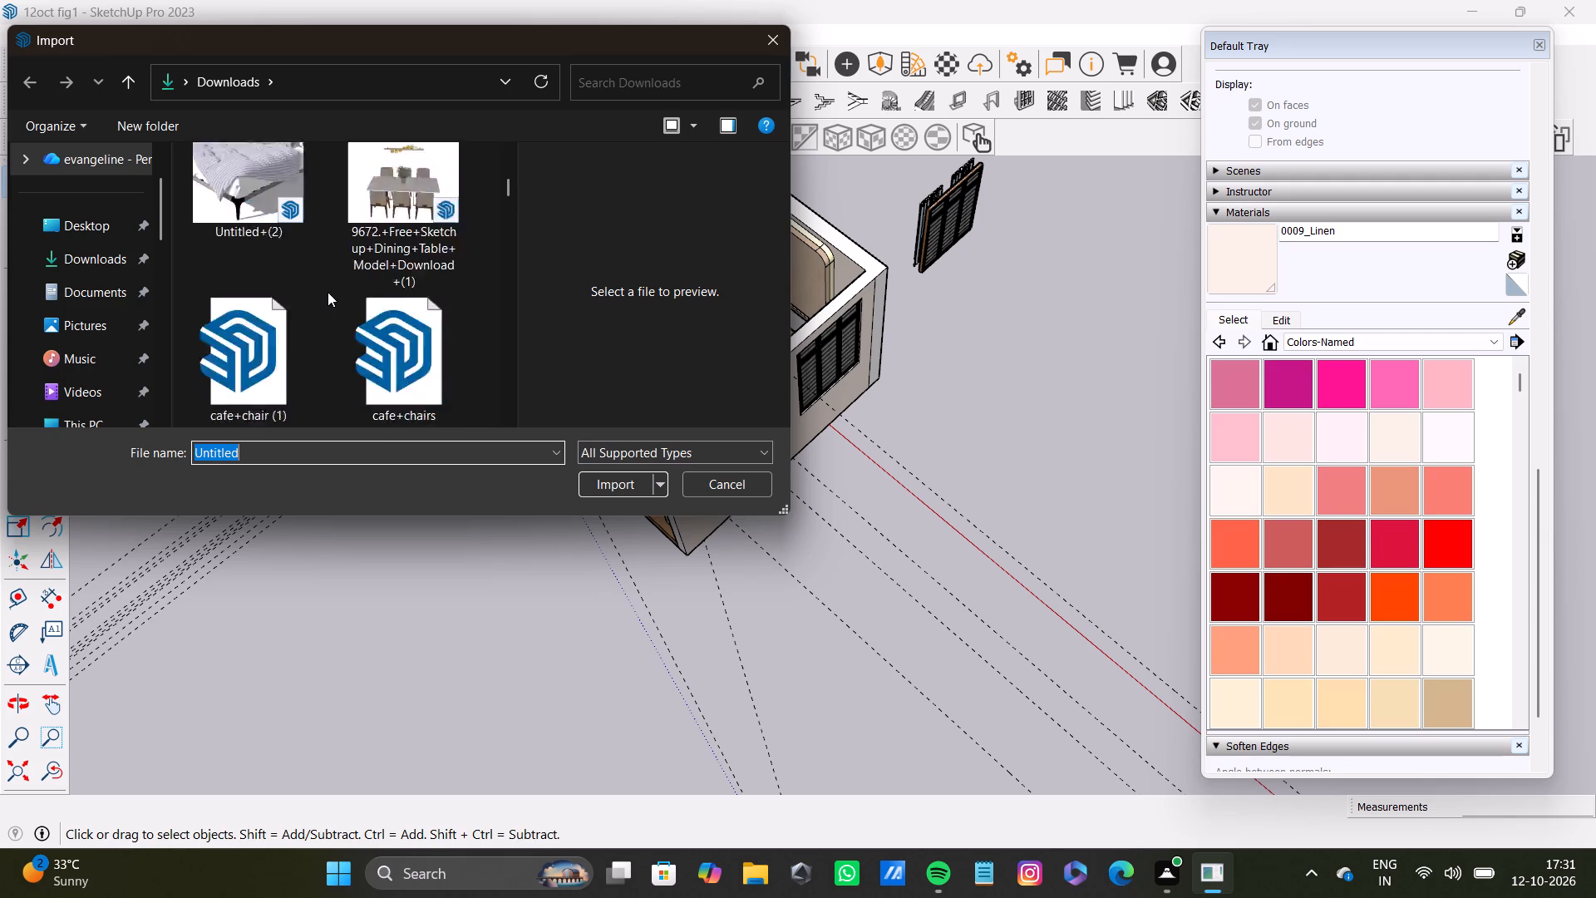
pyautogui.scroll(-18, 328, 292)
pyautogui.scroll(9, 338, 235)
pyautogui.scroll(4, 372, 319)
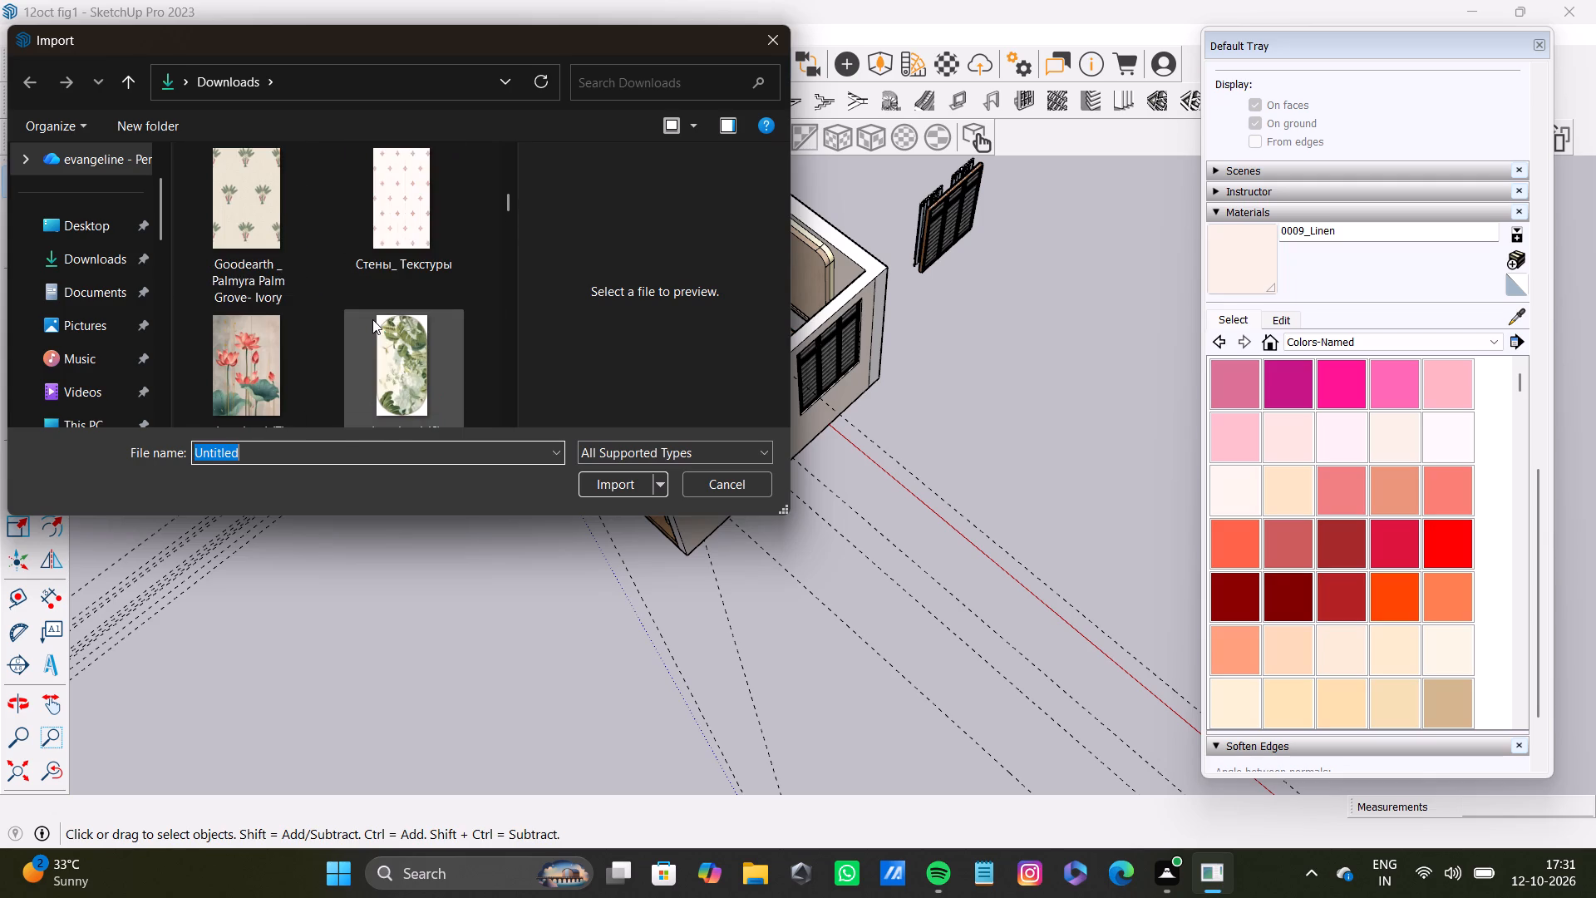
pyautogui.scroll(-17, 372, 322)
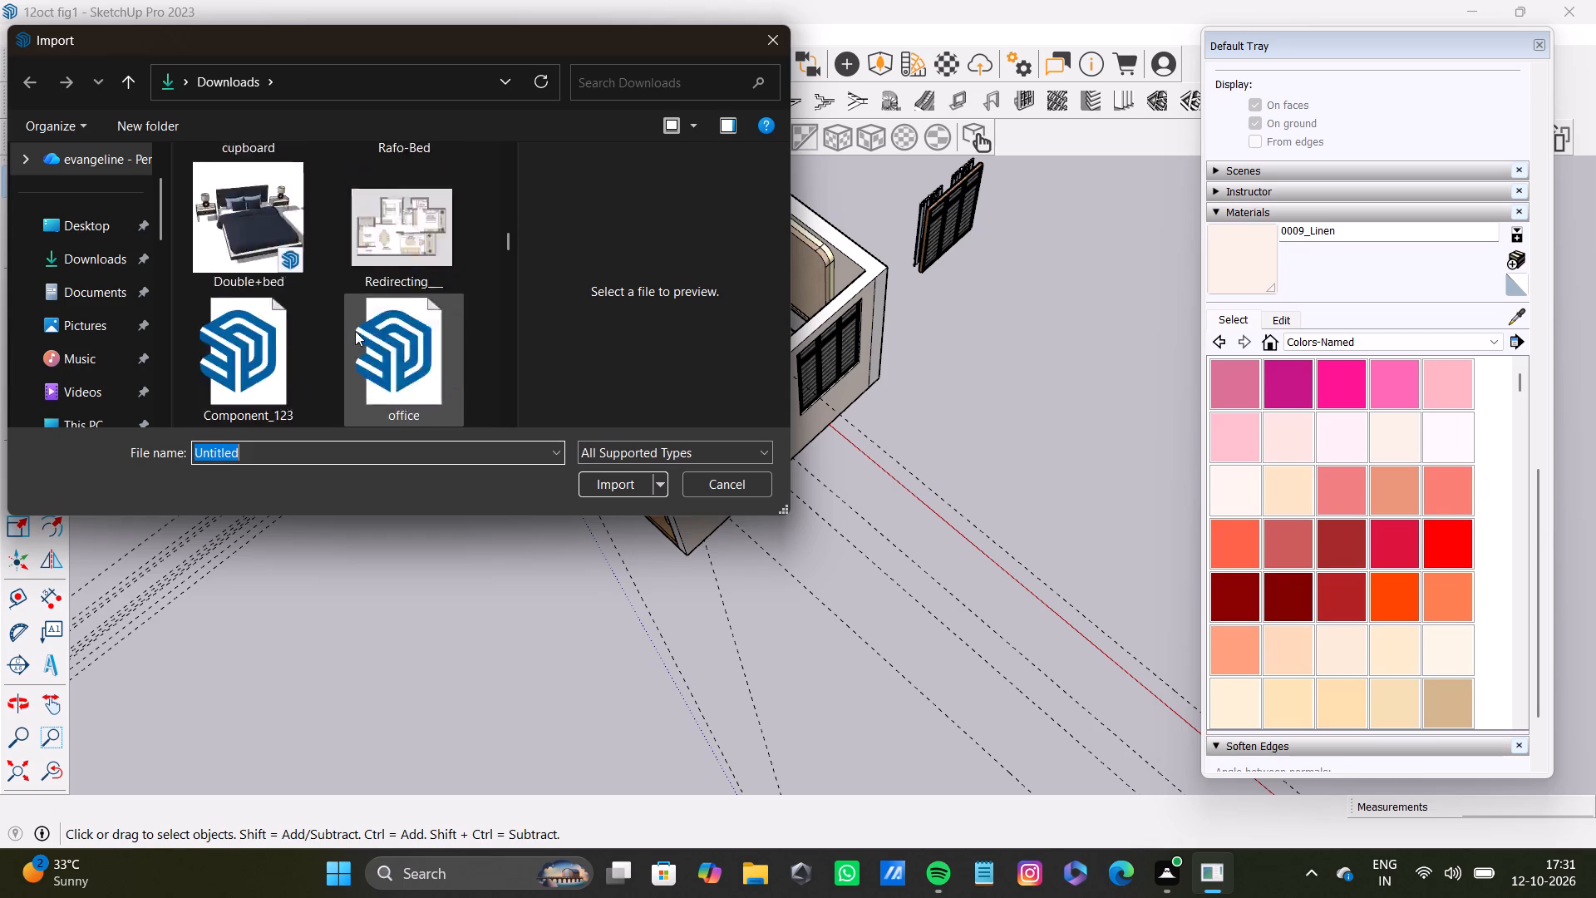
pyautogui.scroll(-9, 355, 331)
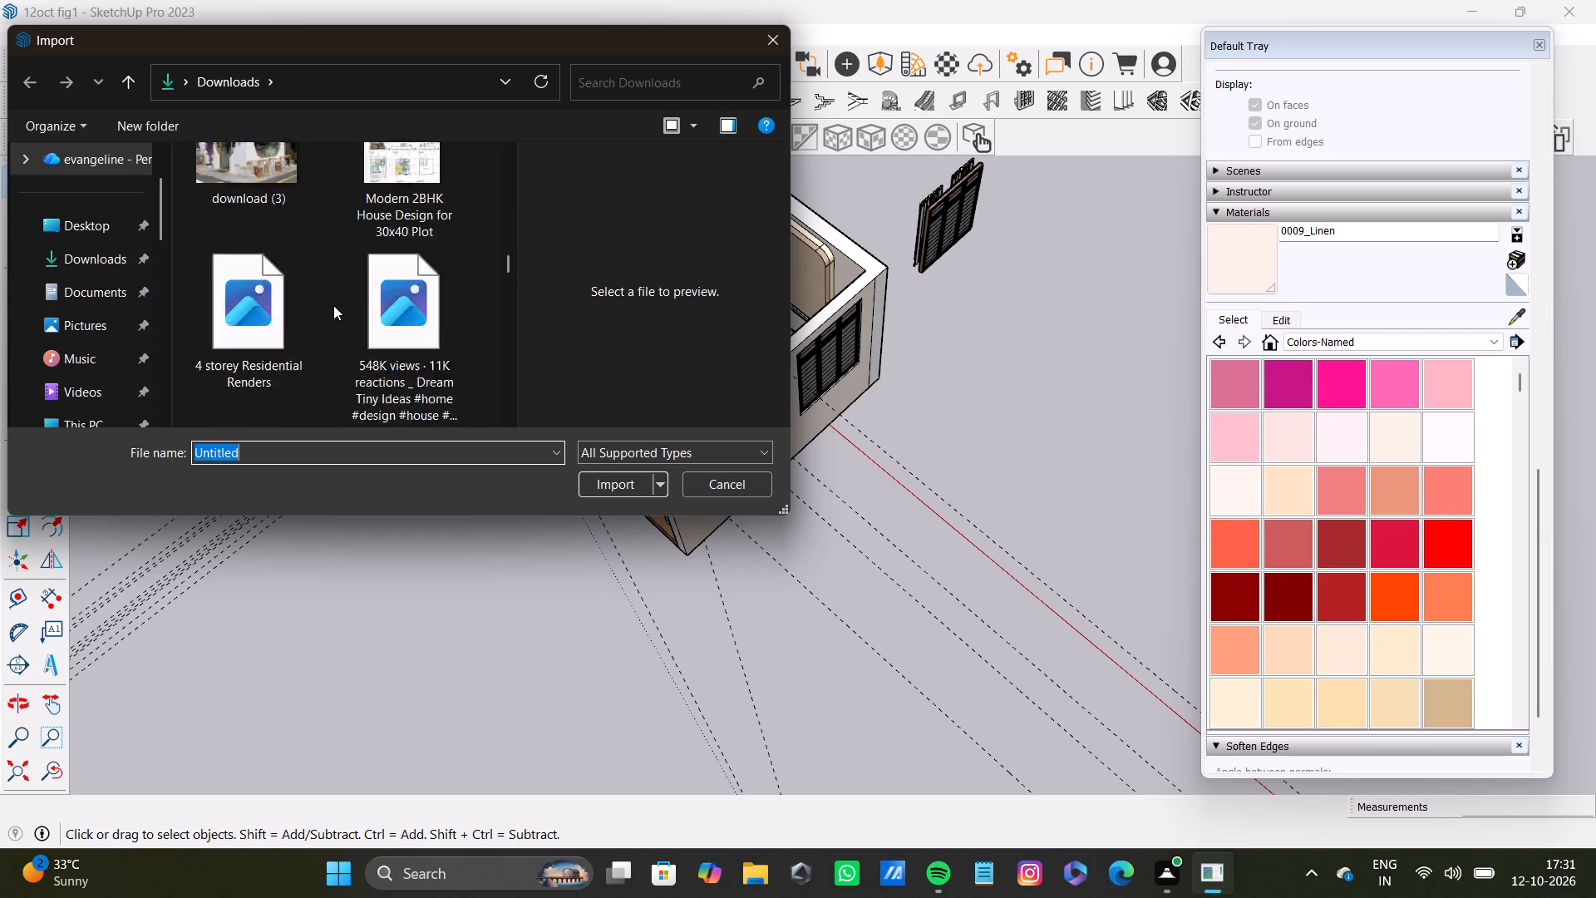
pyautogui.scroll(-11, 333, 305)
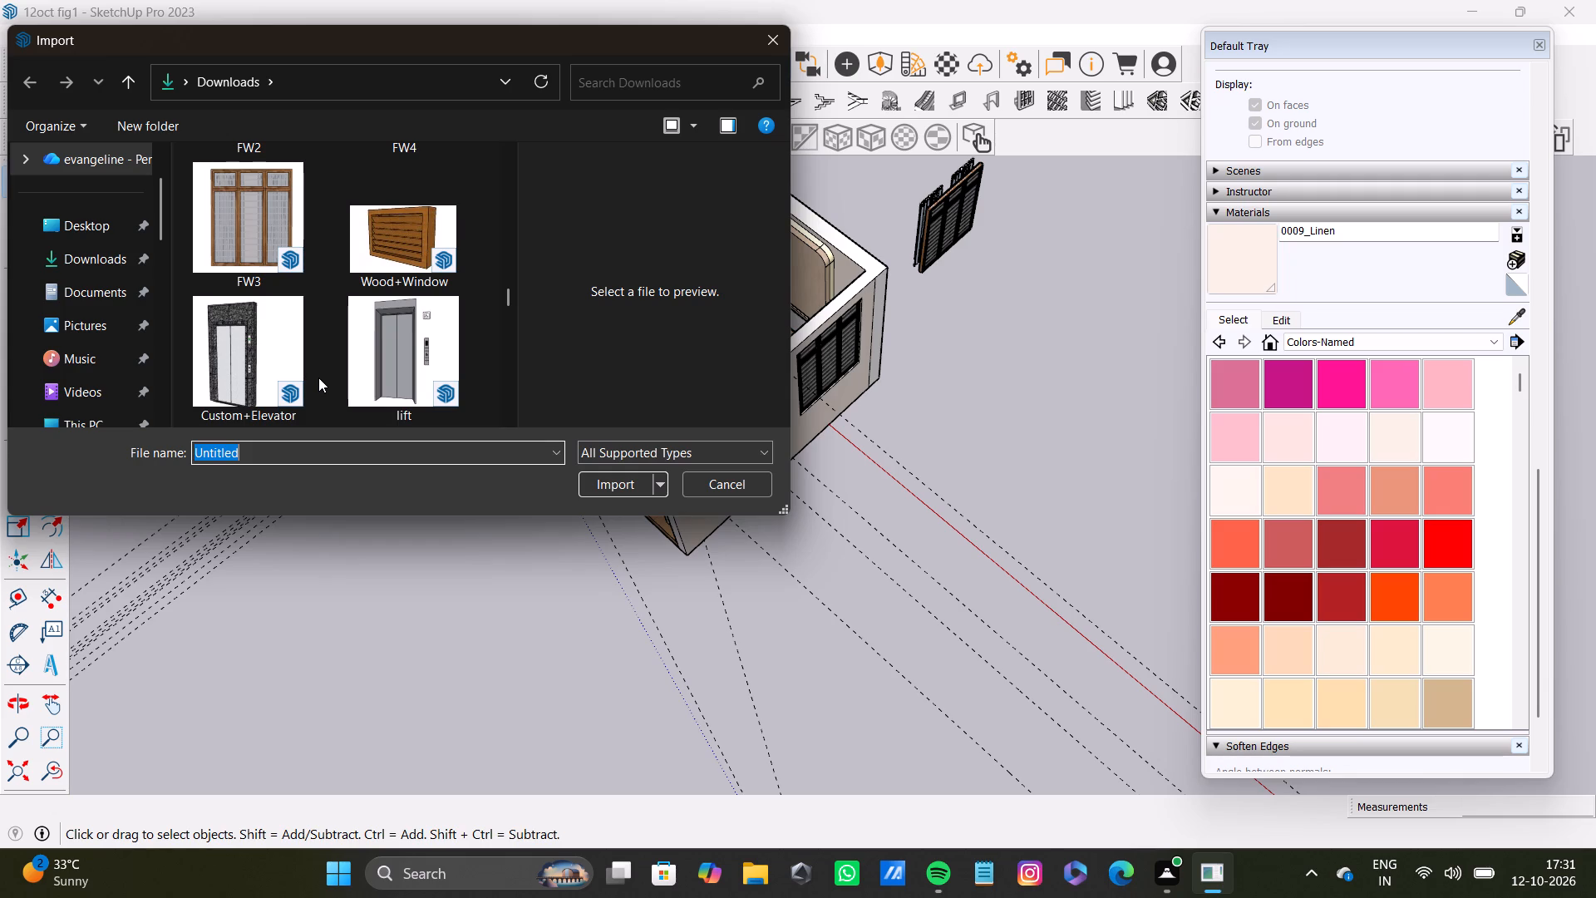
pyautogui.scroll(-3, 427, 339)
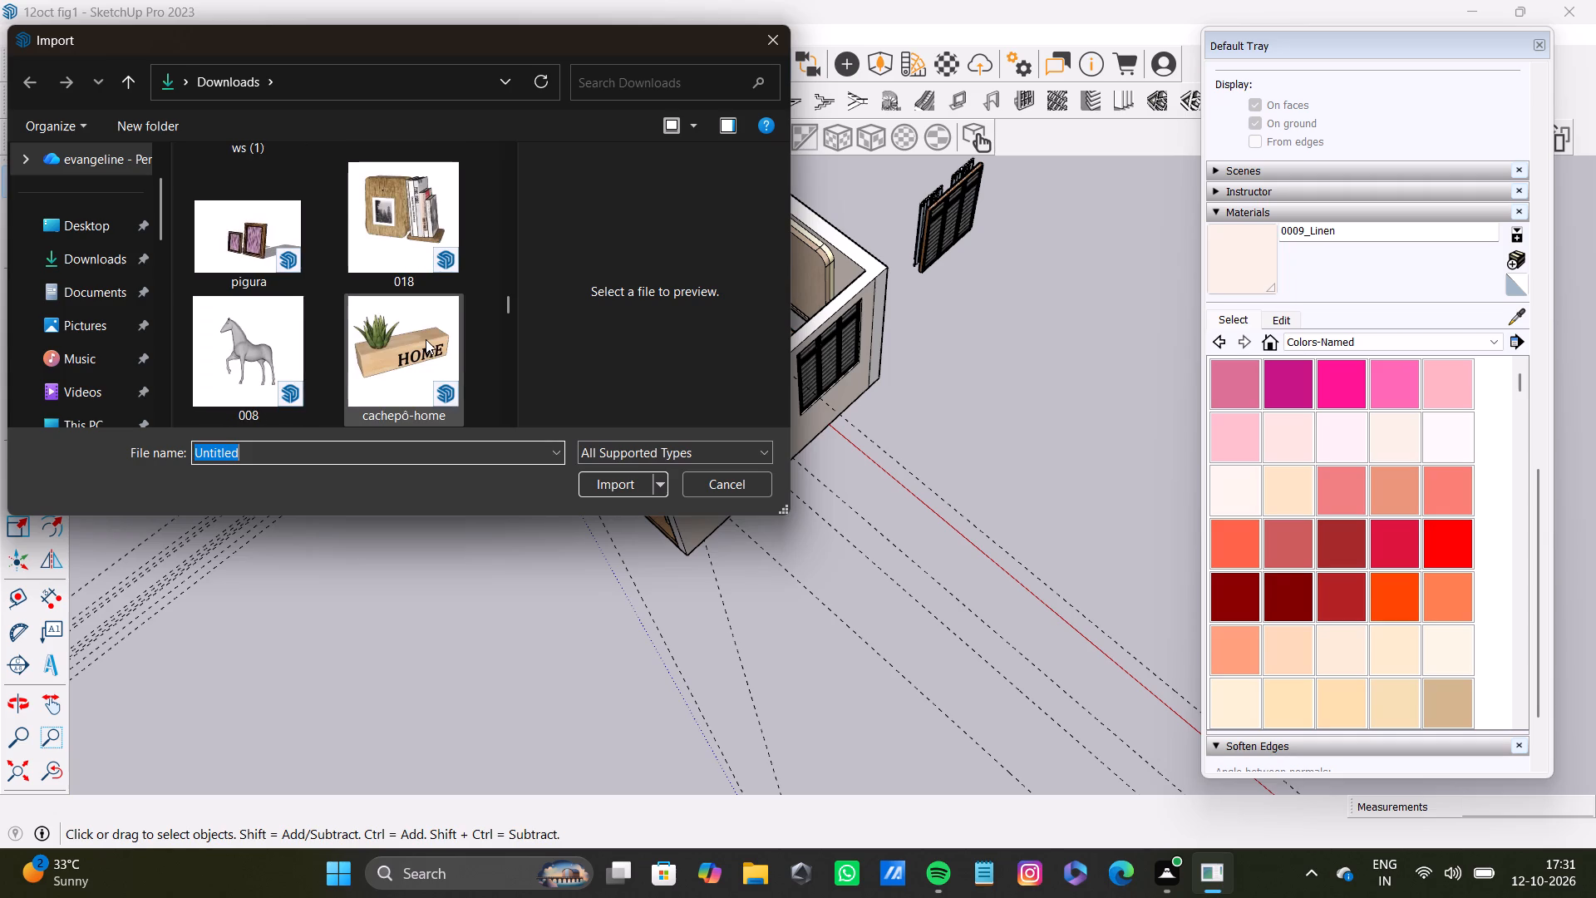
pyautogui.scroll(-11, 387, 313)
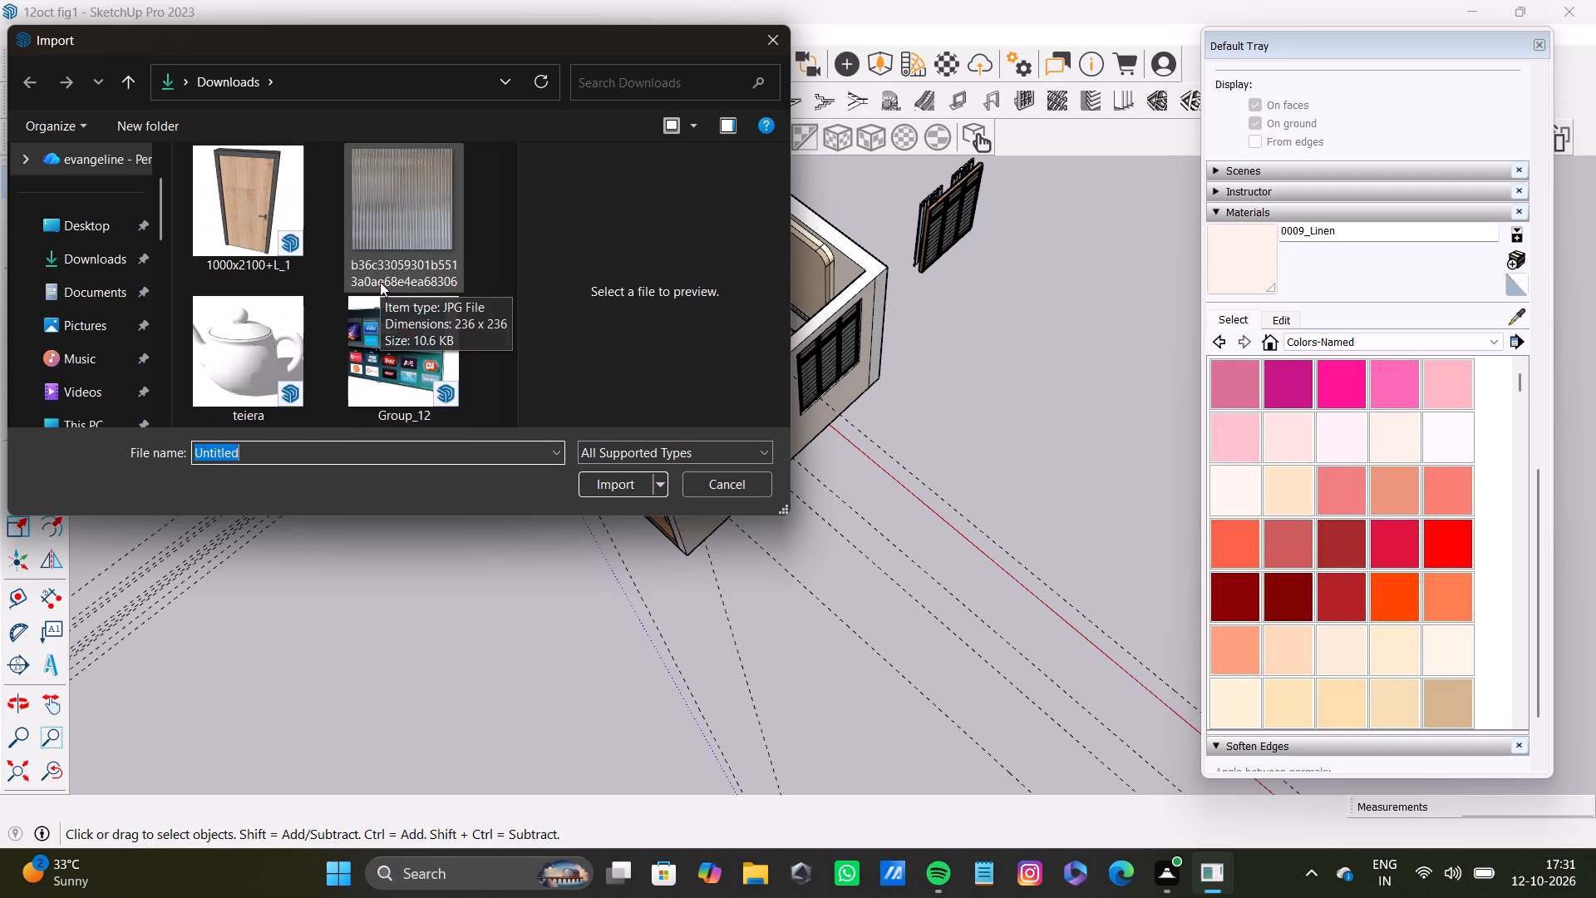
pyautogui.scroll(-10, 380, 282)
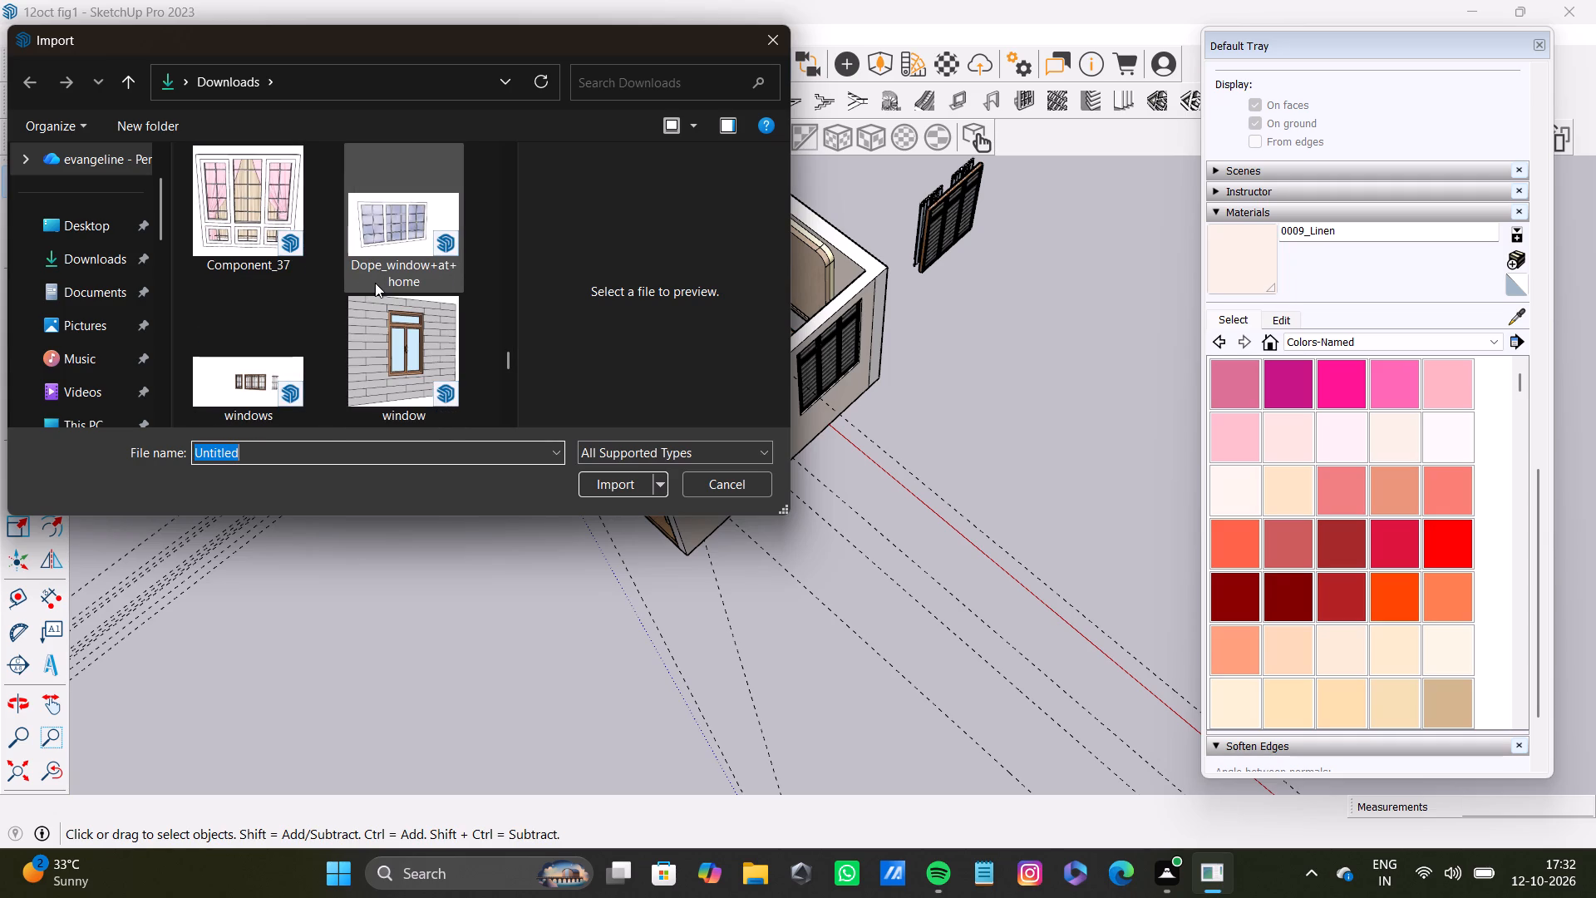
pyautogui.scroll(-5, 400, 335)
pyautogui.scroll(3, 383, 319)
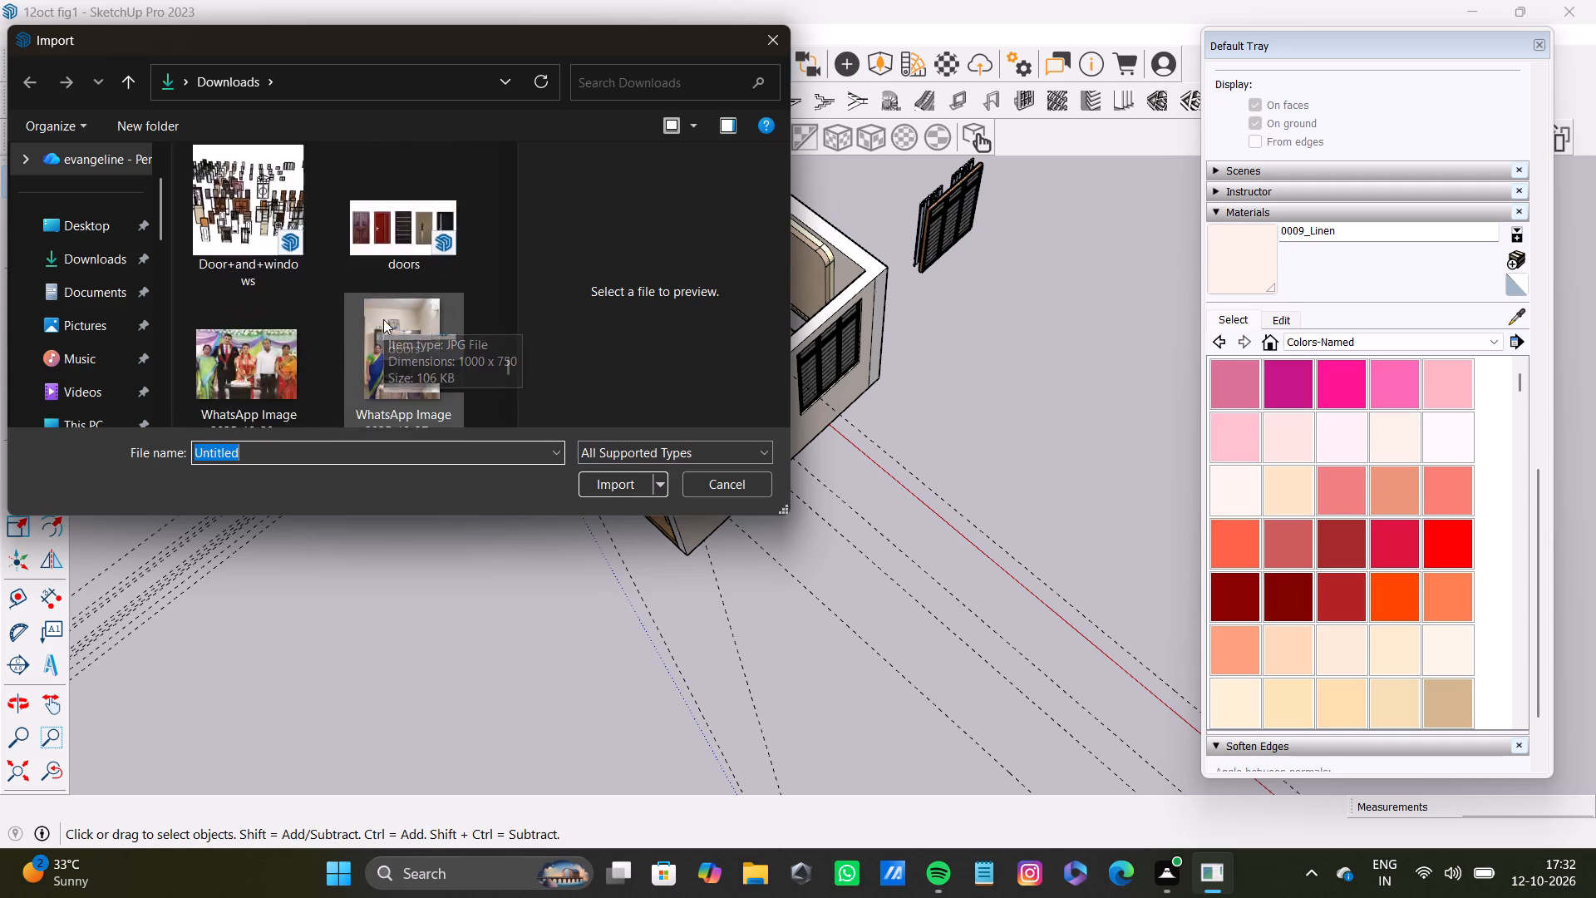
pyautogui.scroll(2, 383, 319)
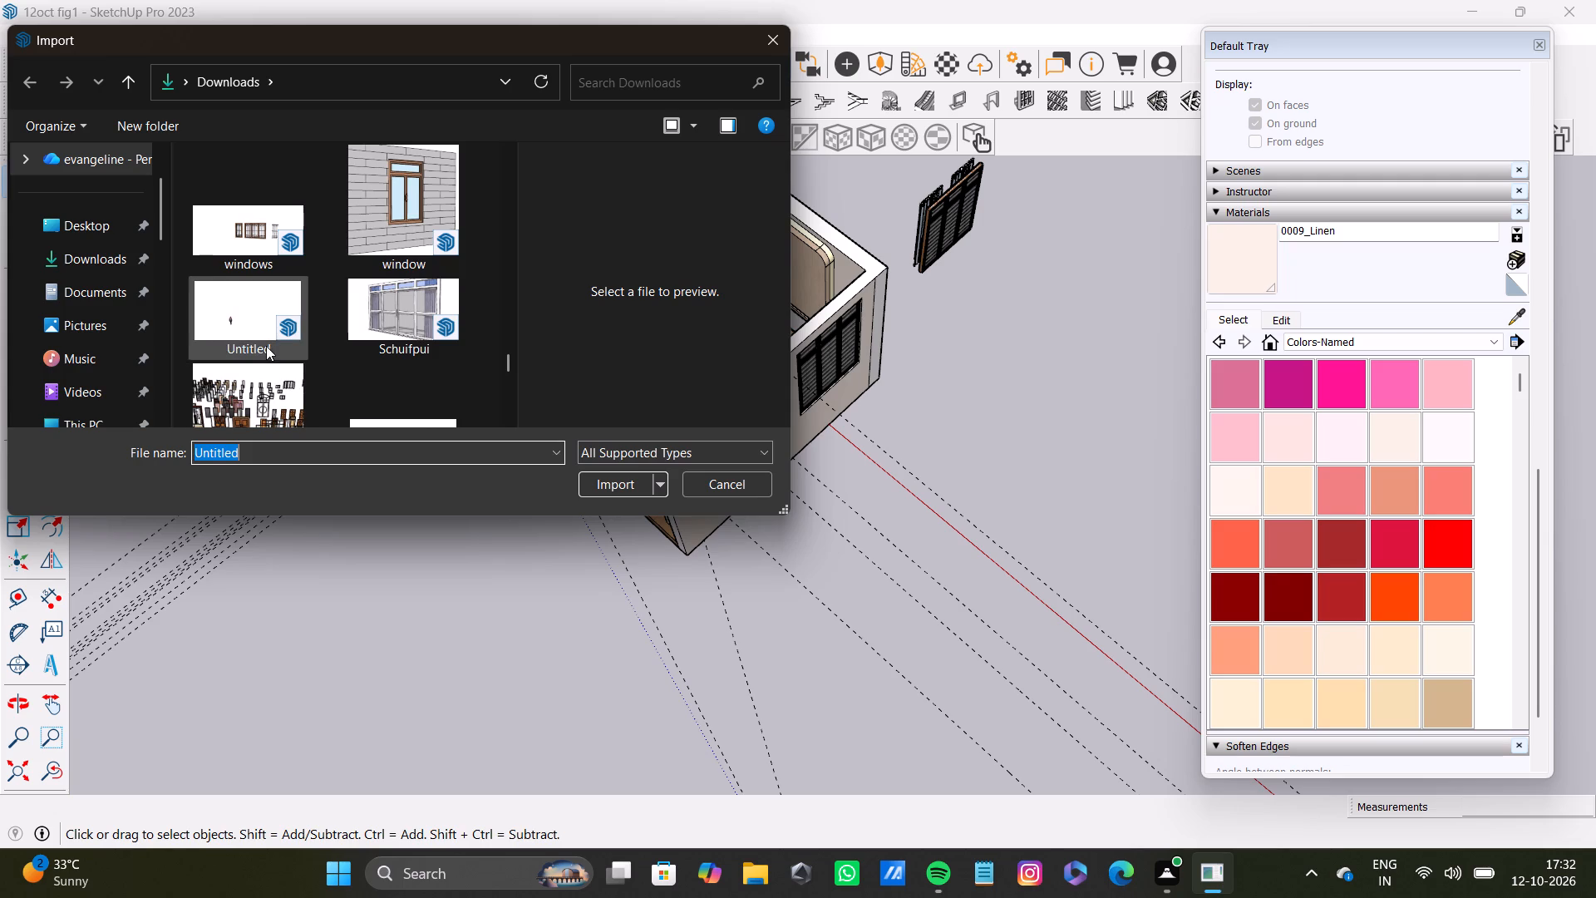
pyautogui.scroll(8, 266, 346)
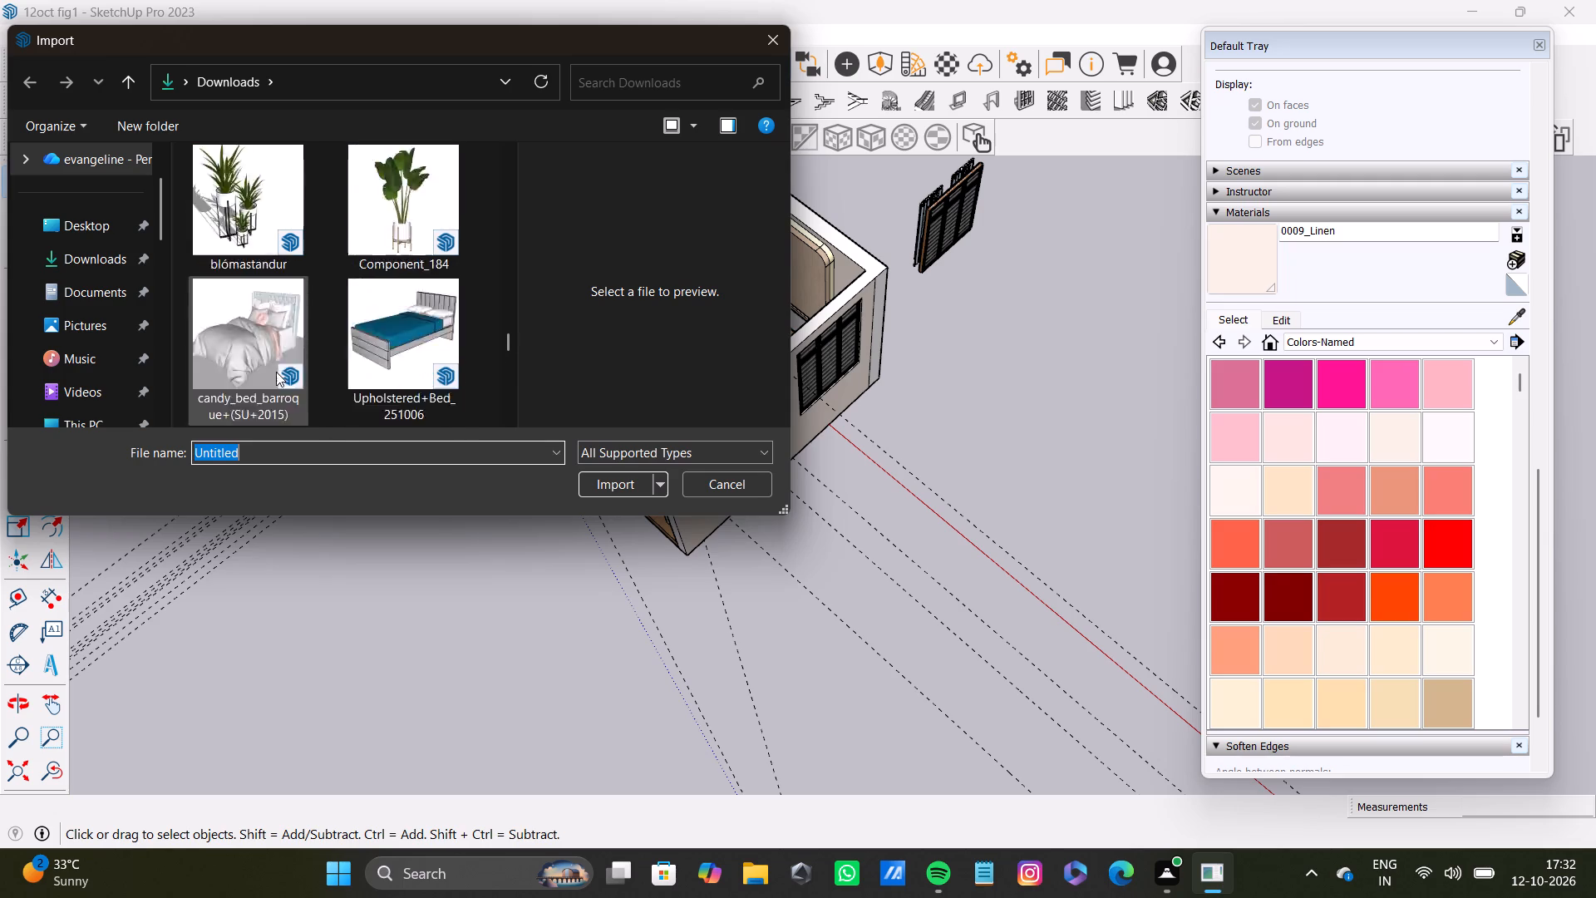
pyautogui.scroll(5, 276, 372)
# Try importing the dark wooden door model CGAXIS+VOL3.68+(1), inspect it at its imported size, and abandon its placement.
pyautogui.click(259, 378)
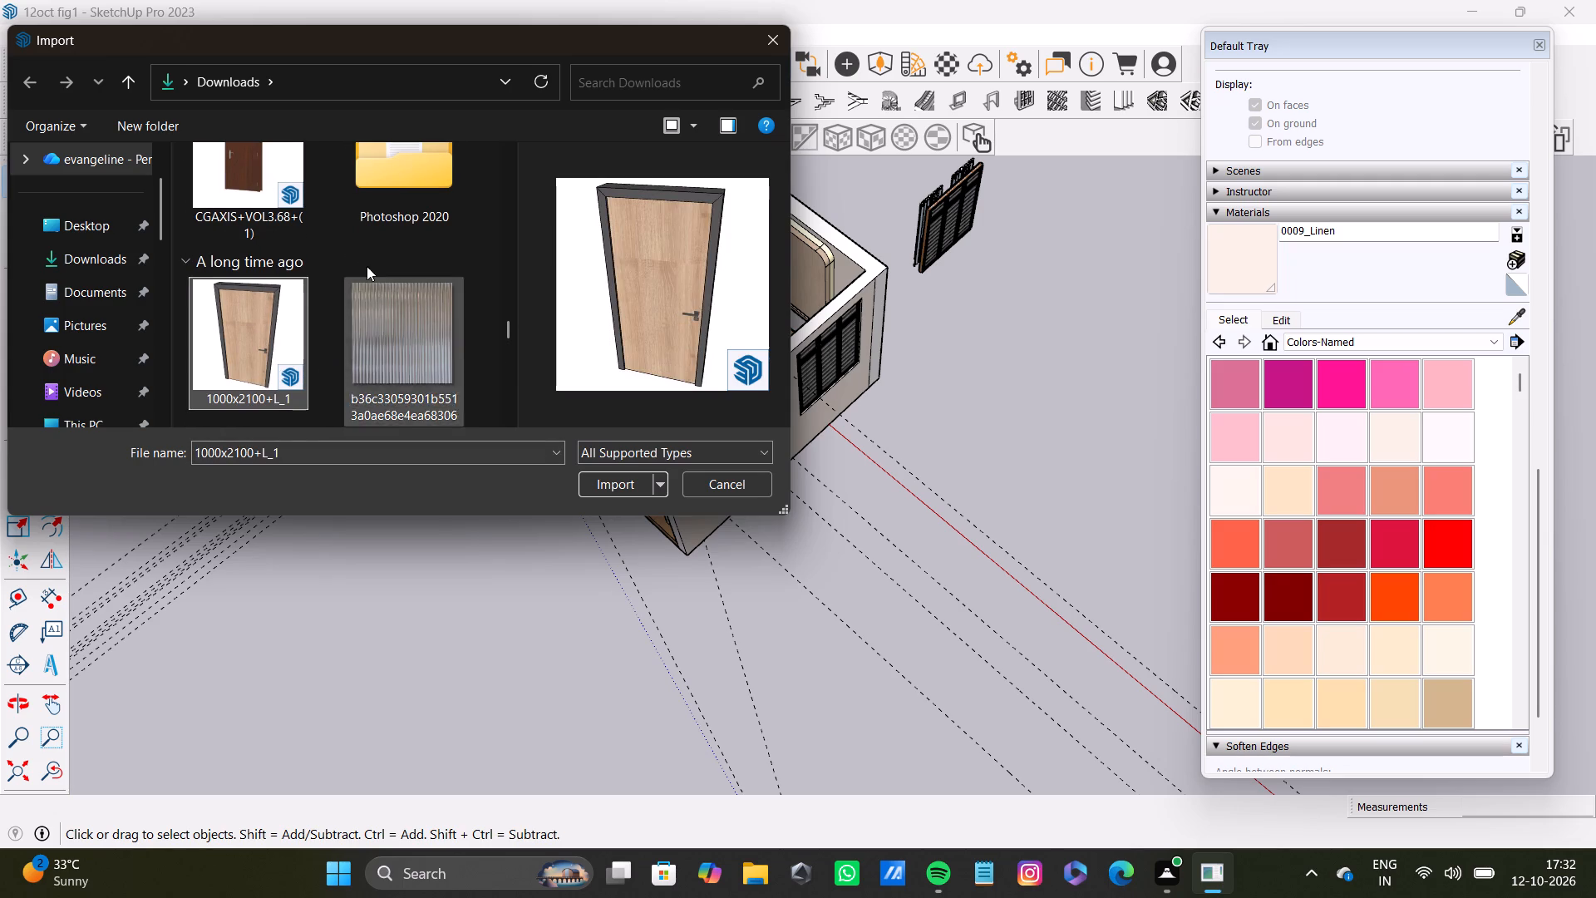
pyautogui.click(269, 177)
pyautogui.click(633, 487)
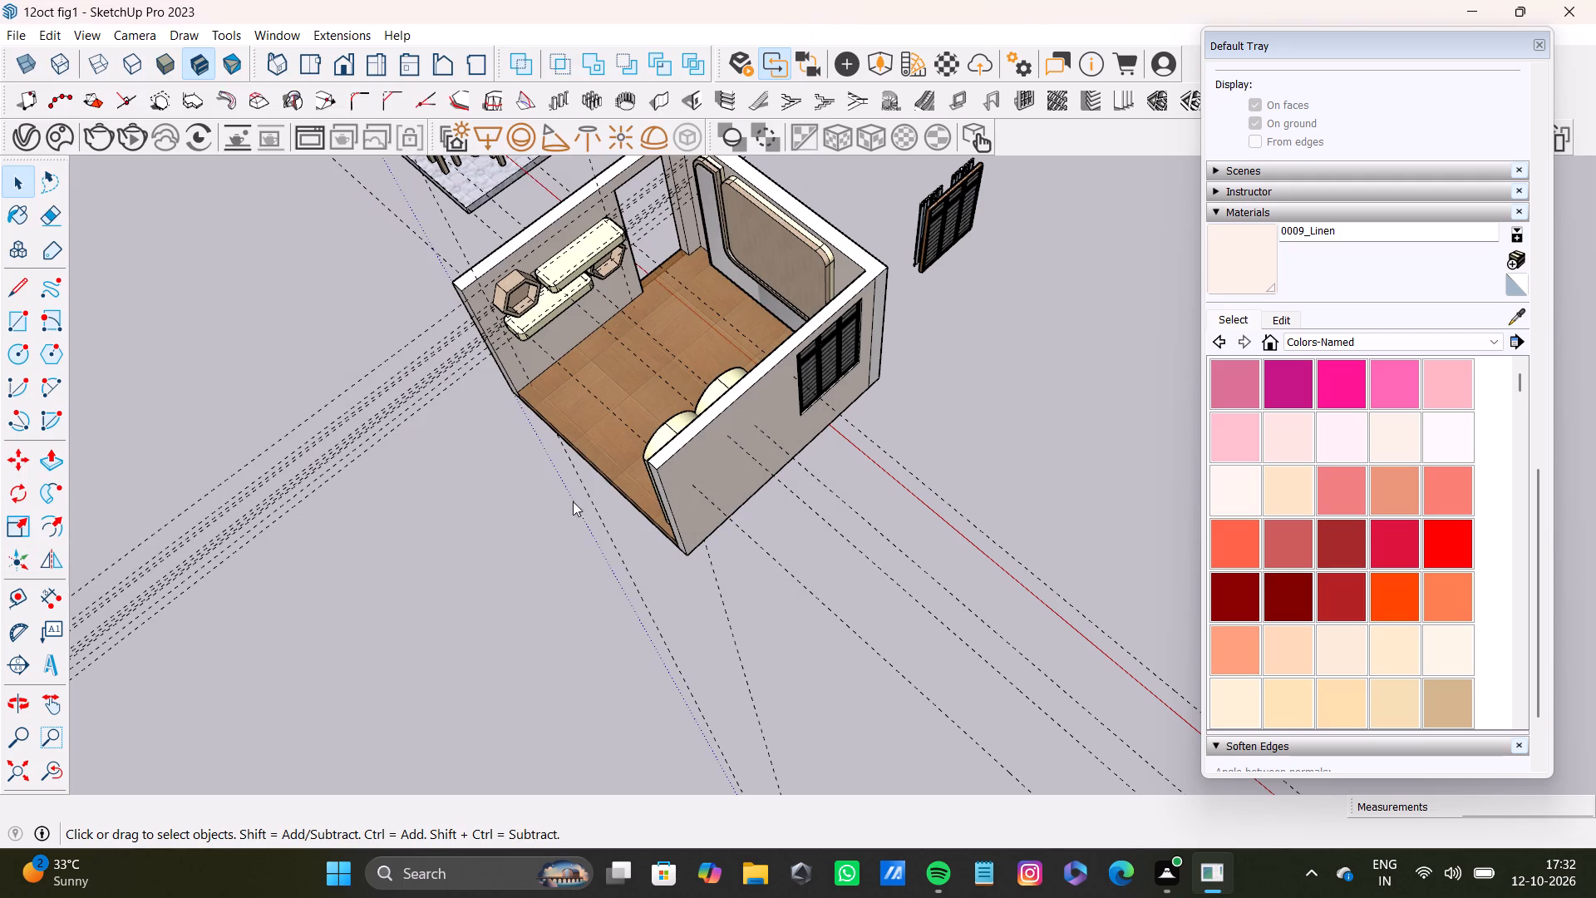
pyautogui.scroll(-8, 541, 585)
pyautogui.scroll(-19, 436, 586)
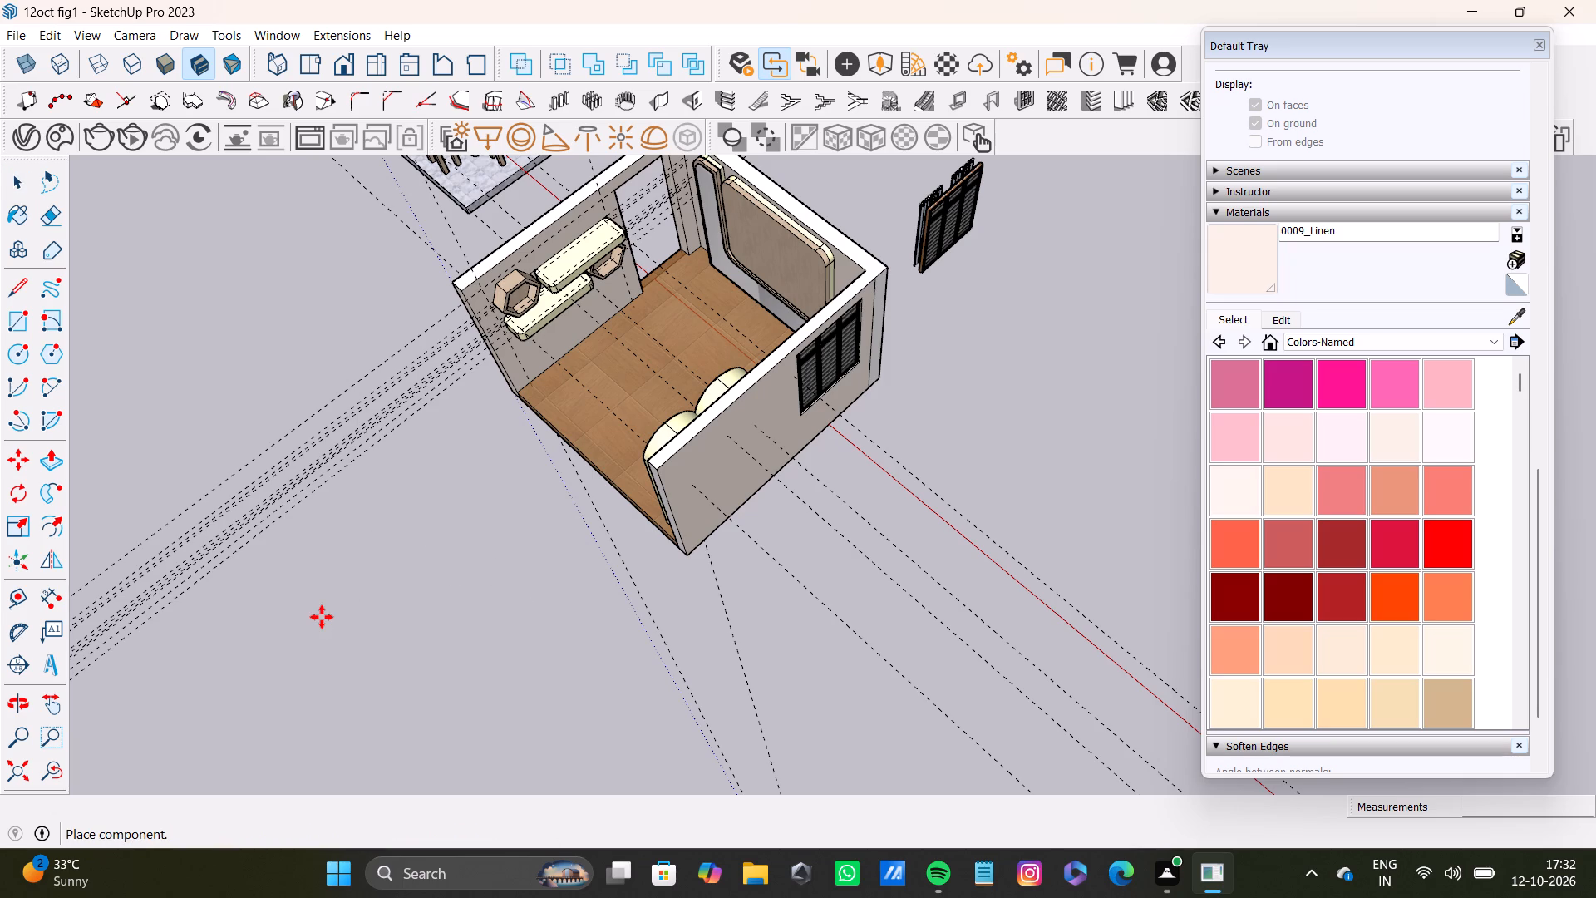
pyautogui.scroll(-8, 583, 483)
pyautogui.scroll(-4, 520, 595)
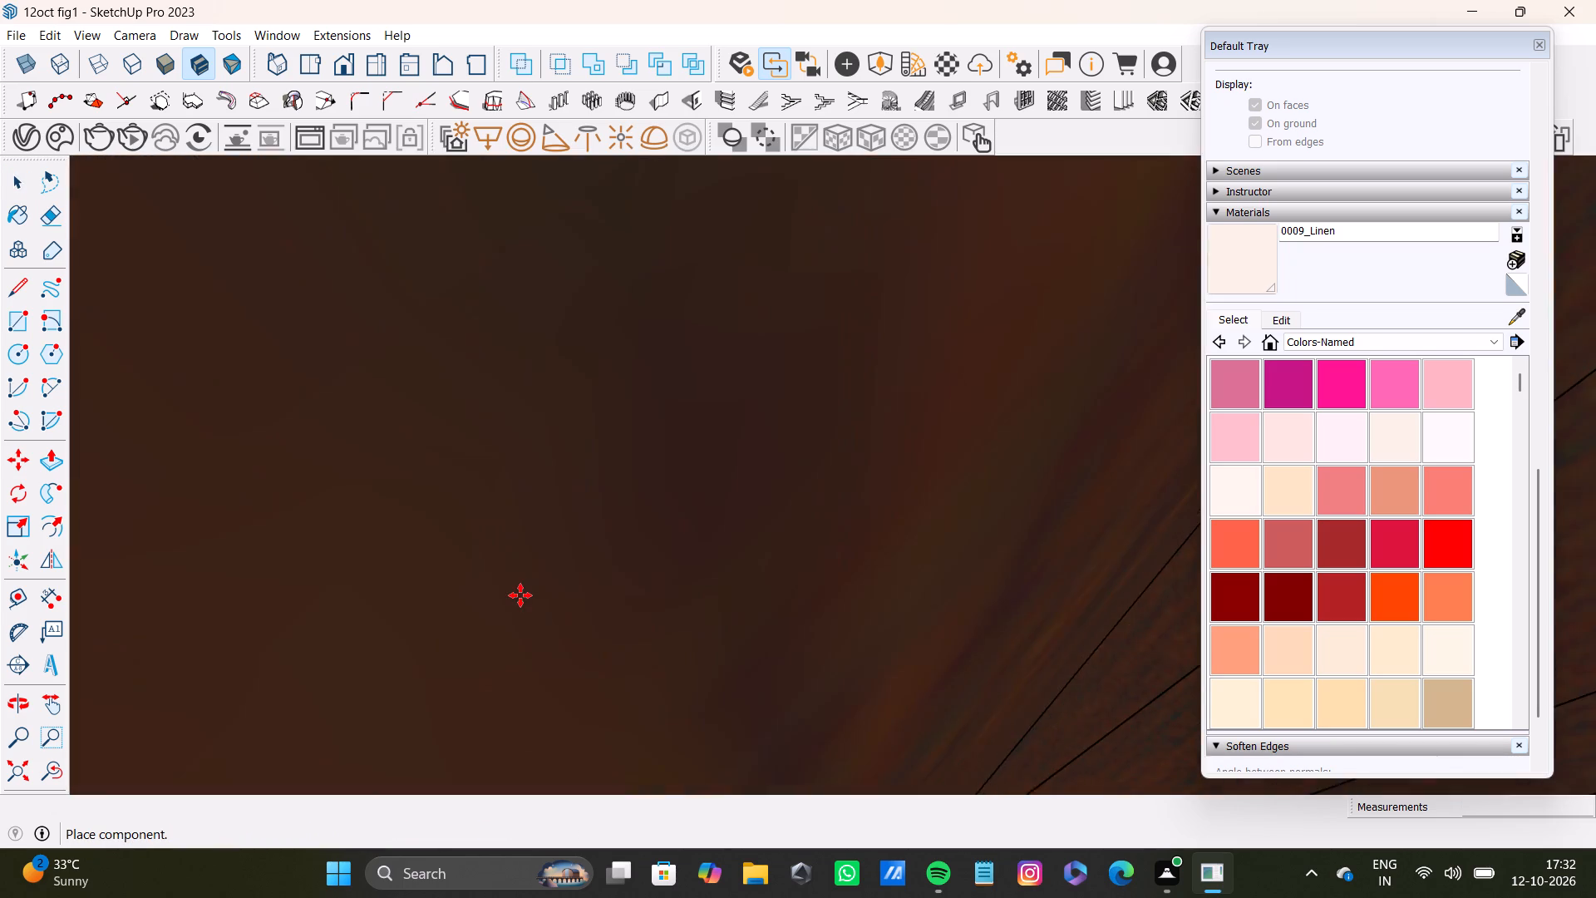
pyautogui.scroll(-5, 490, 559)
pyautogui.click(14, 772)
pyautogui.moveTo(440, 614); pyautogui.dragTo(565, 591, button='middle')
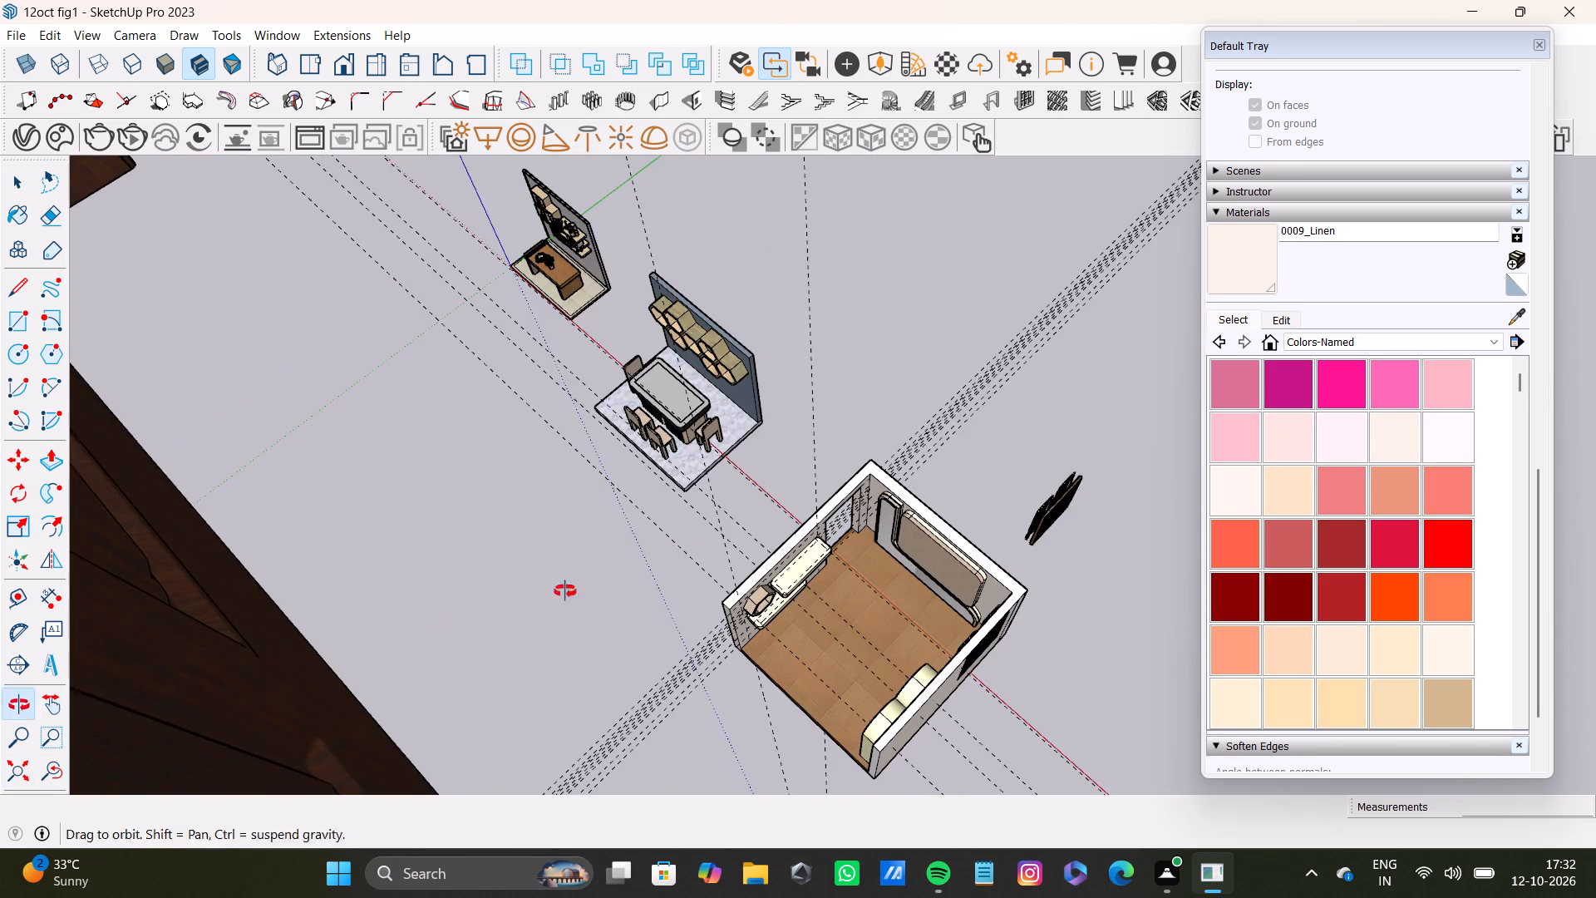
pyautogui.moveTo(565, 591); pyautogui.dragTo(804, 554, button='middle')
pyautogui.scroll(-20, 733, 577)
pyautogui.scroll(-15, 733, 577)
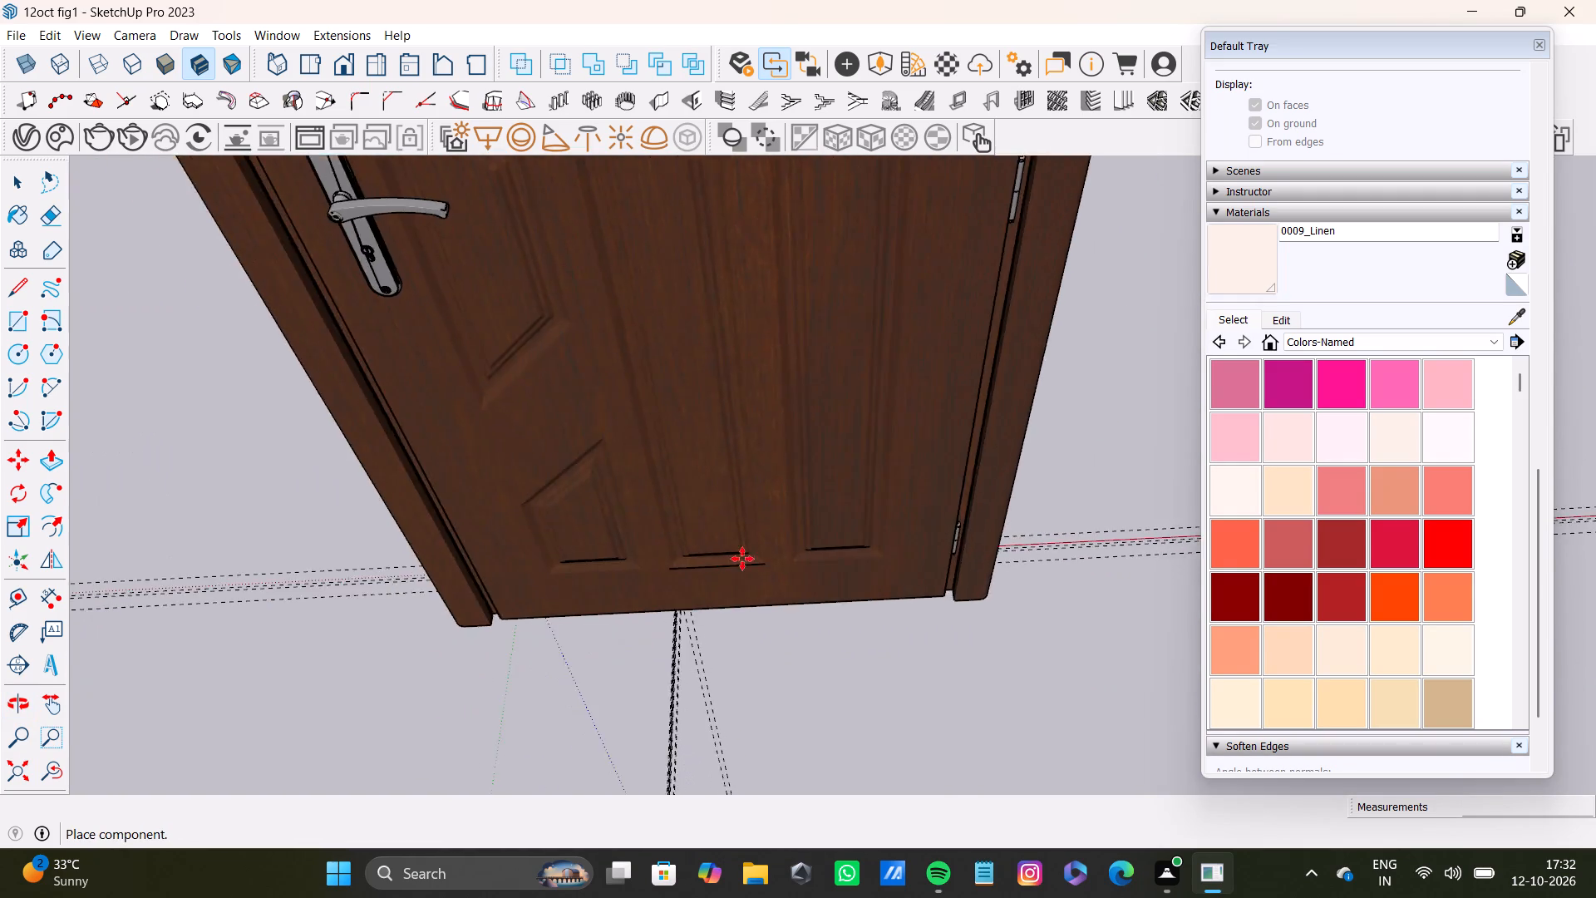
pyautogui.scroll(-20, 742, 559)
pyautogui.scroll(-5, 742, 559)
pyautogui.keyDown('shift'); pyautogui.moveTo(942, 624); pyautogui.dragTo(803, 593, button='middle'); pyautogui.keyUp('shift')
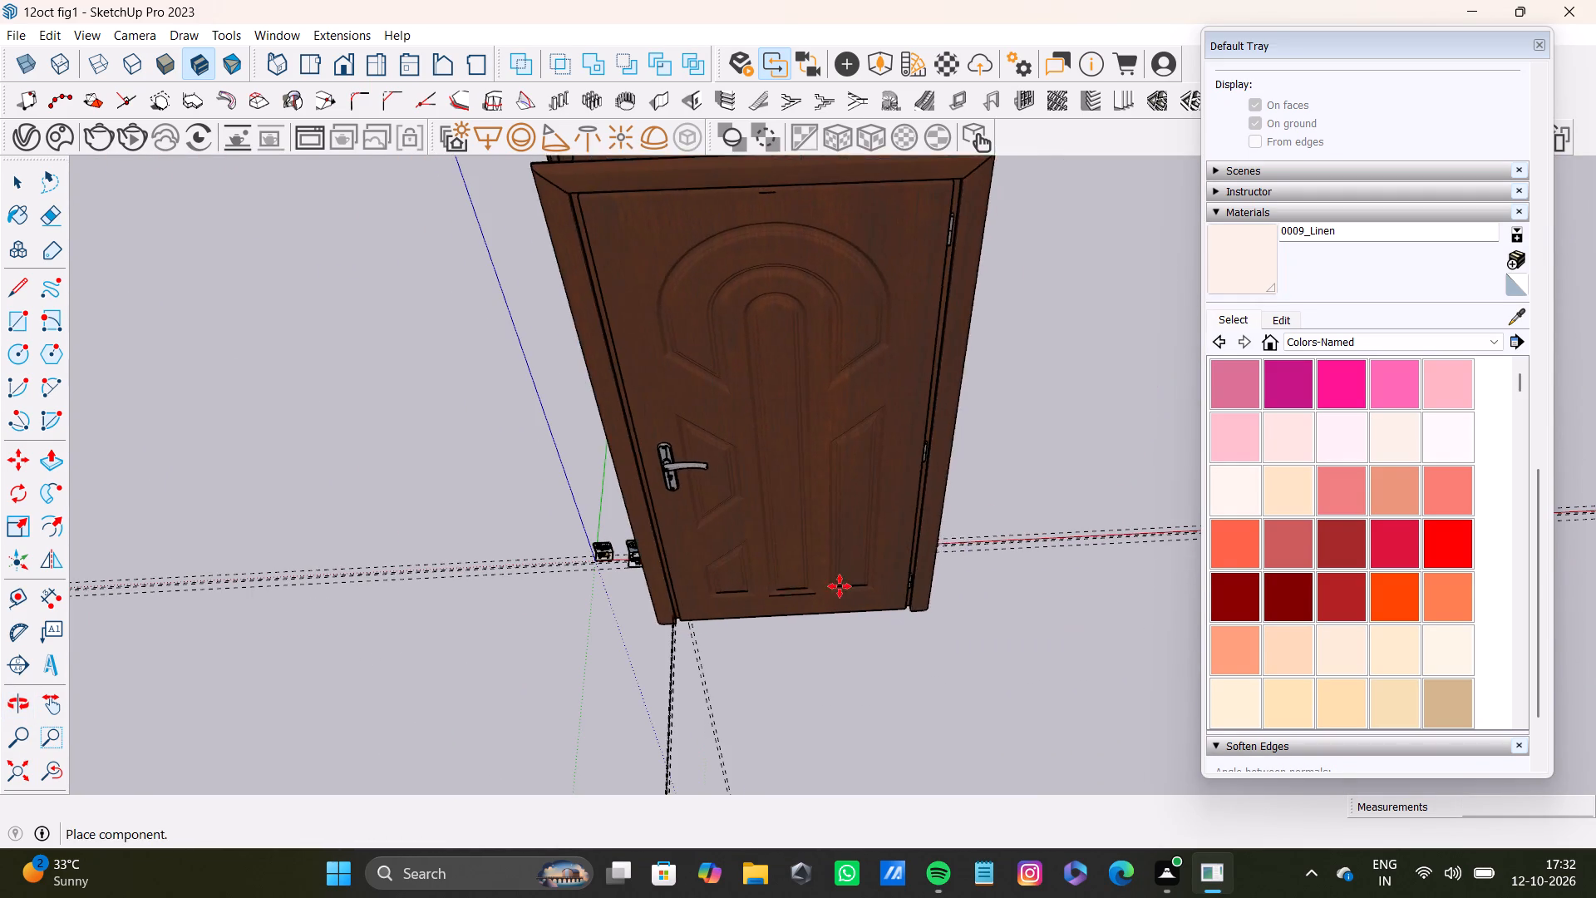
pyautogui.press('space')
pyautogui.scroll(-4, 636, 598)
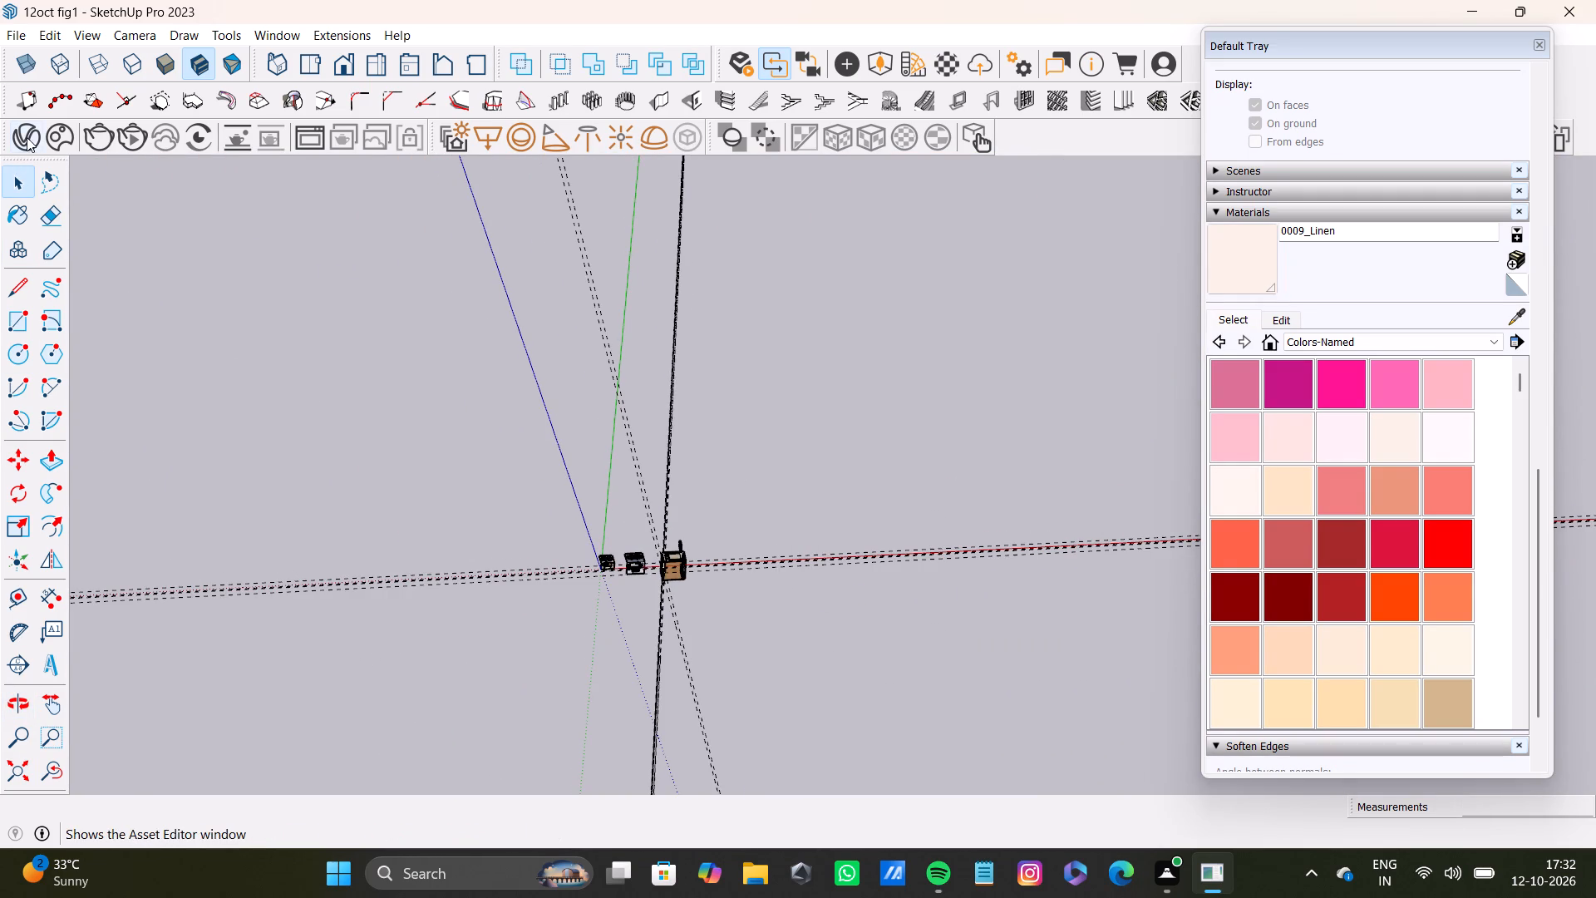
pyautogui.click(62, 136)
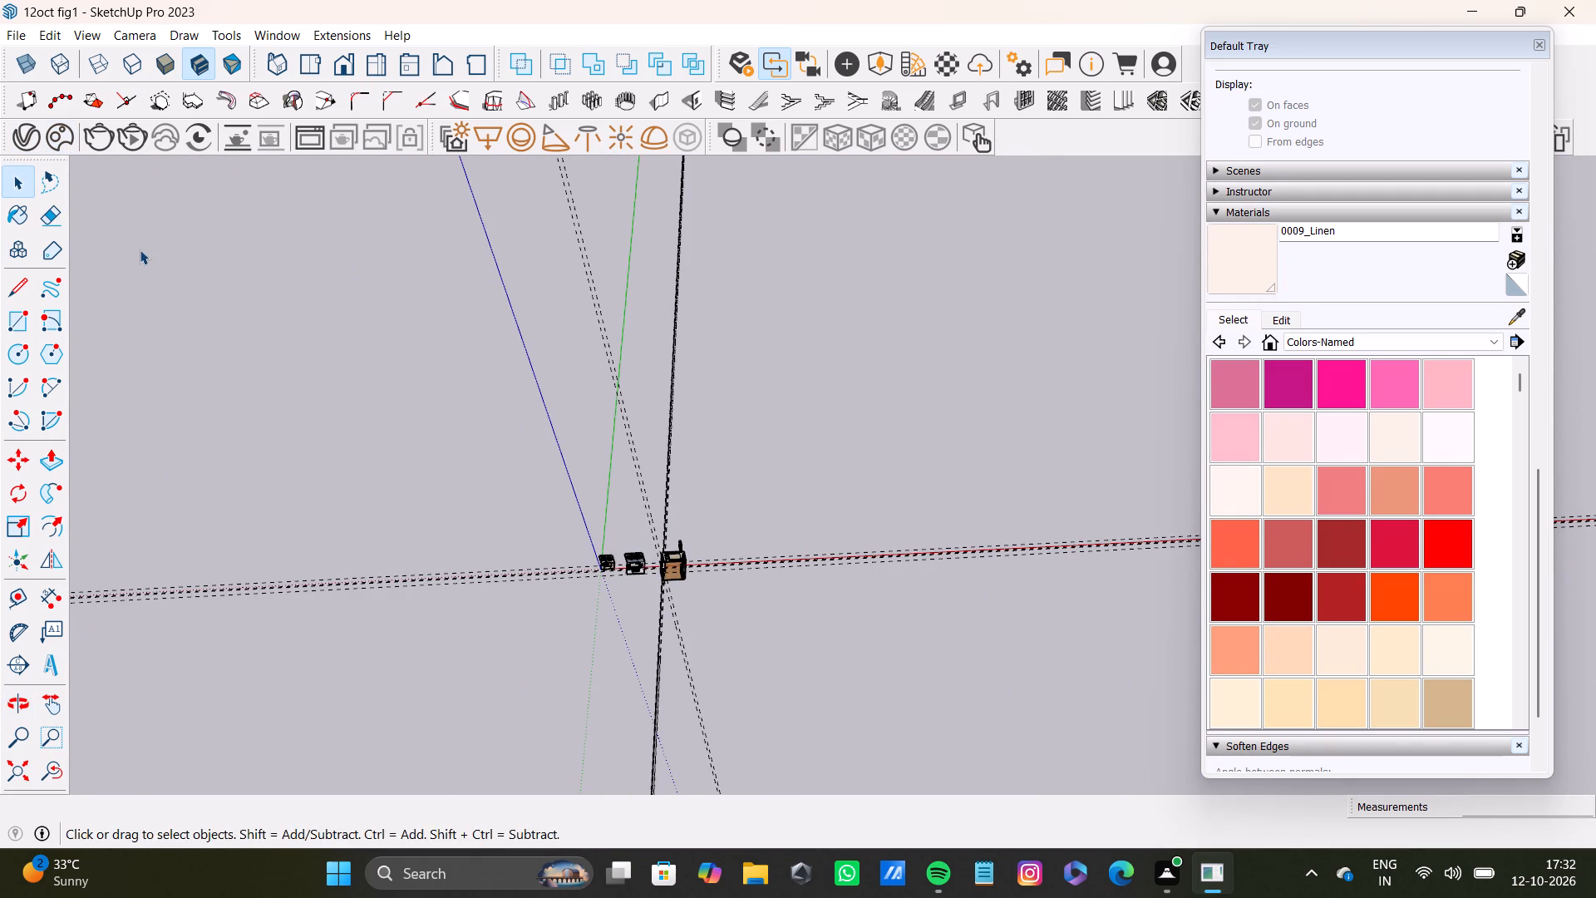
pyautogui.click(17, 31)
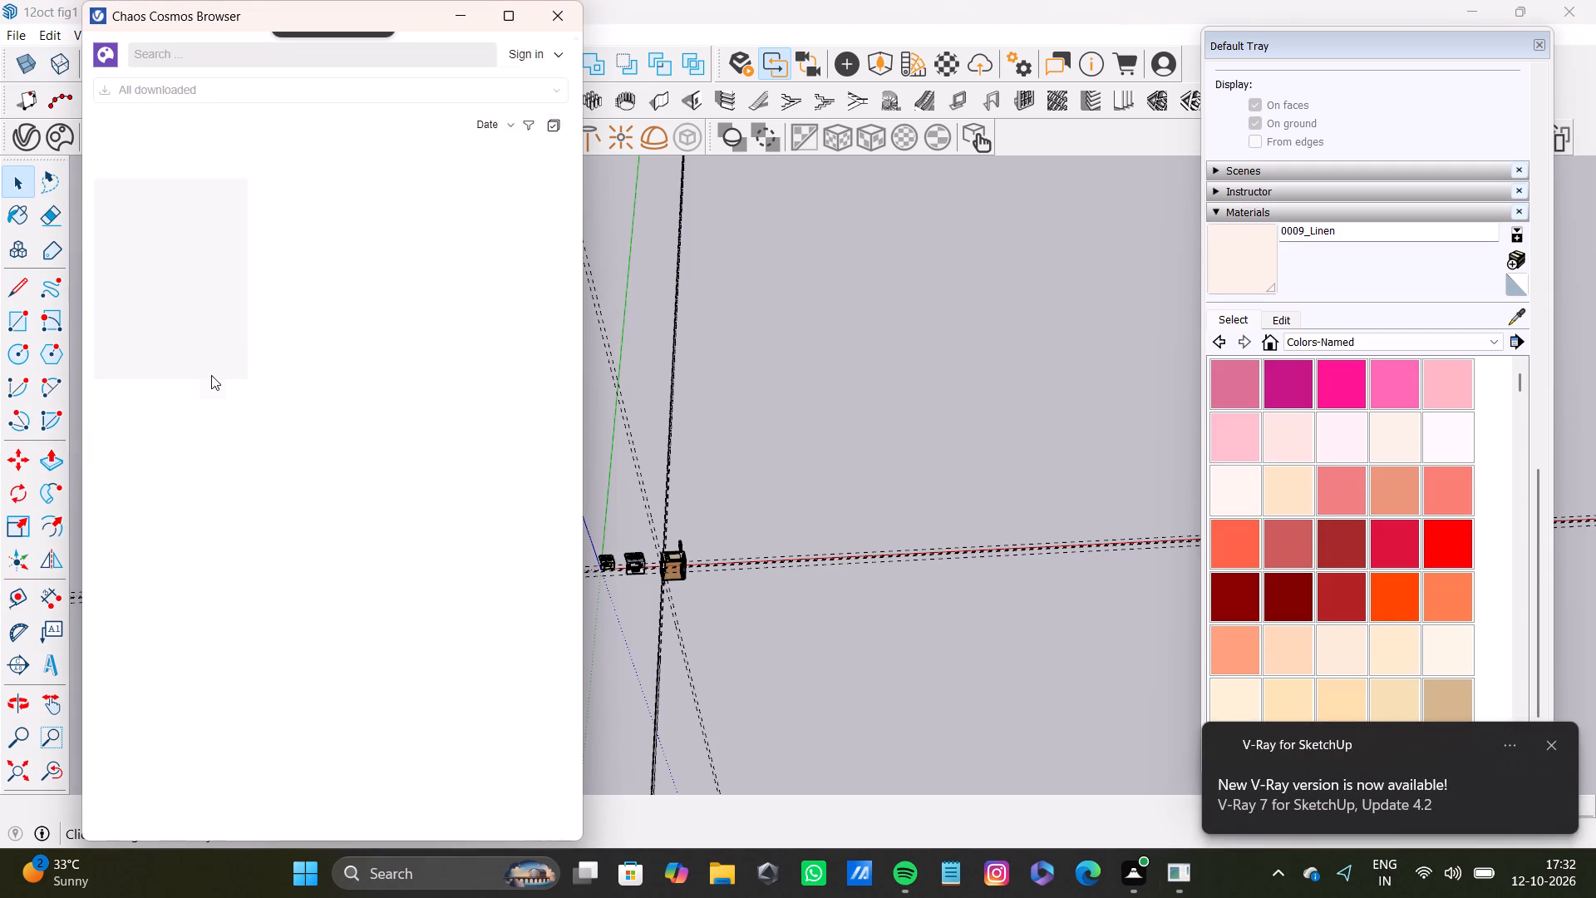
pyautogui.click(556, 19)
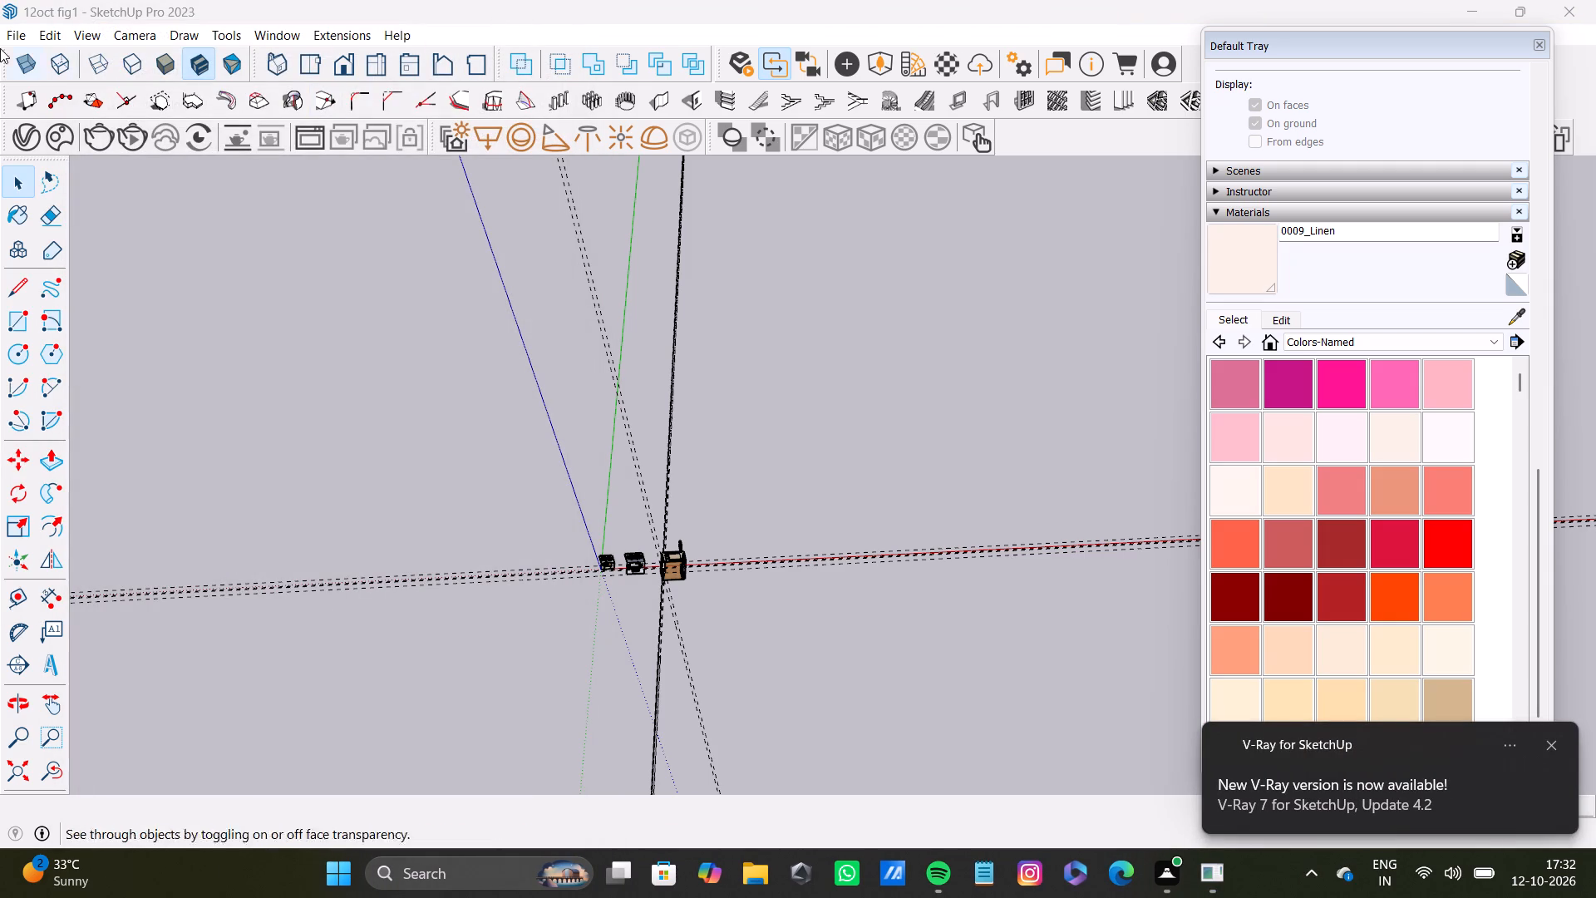
# Start a model import and look through the Downloads folder's furniture, window, door and plant files for a piece to furnish the room.
pyautogui.click(17, 27)
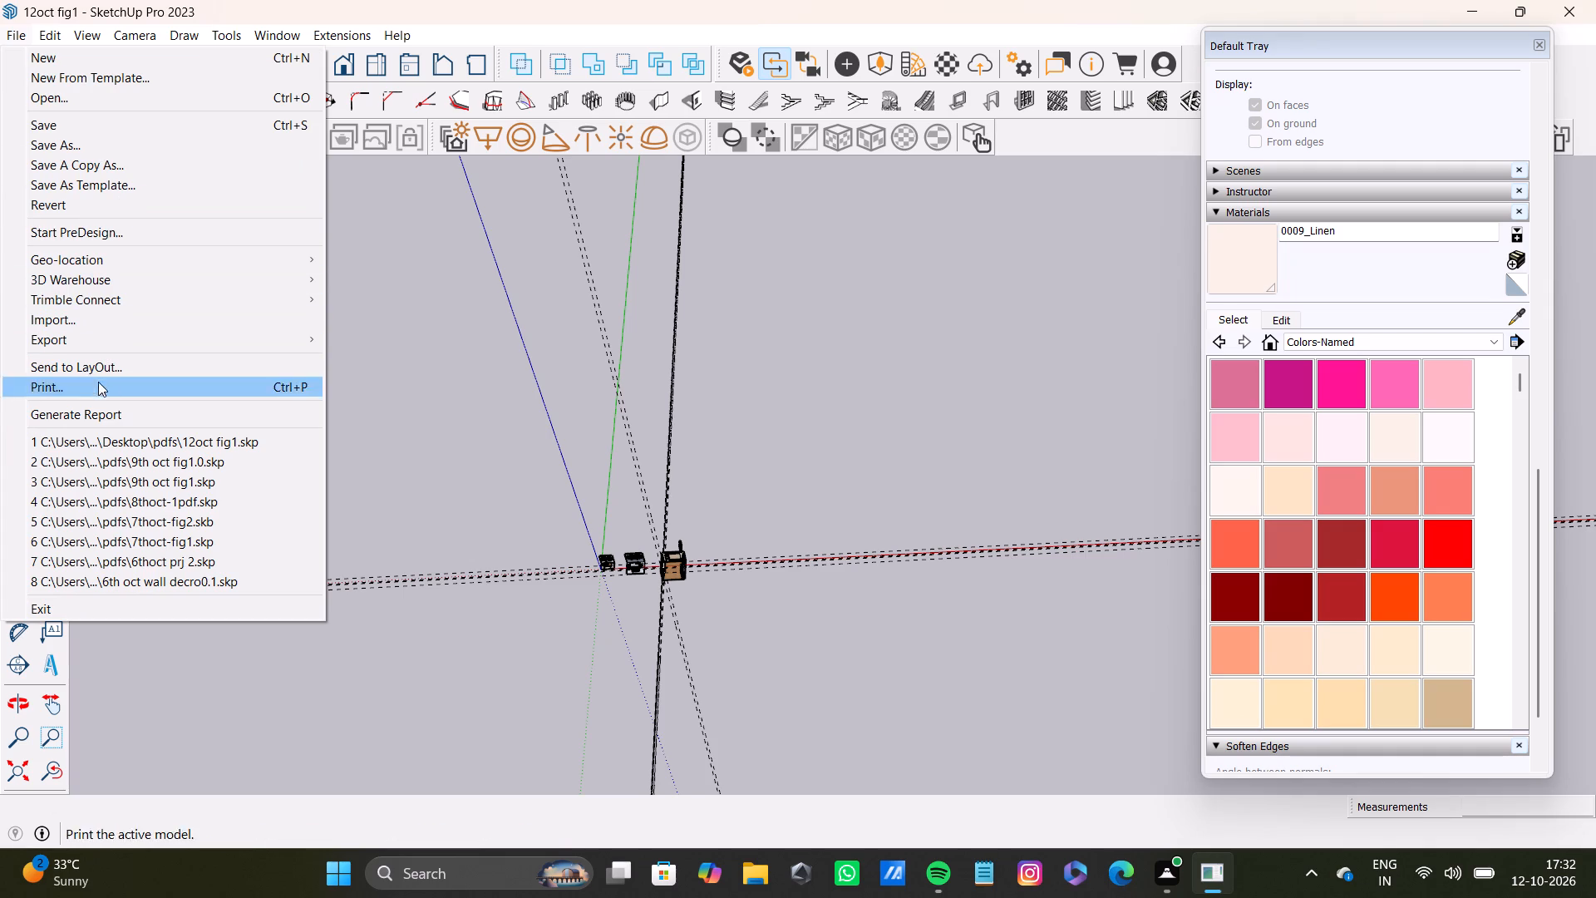
pyautogui.click(96, 314)
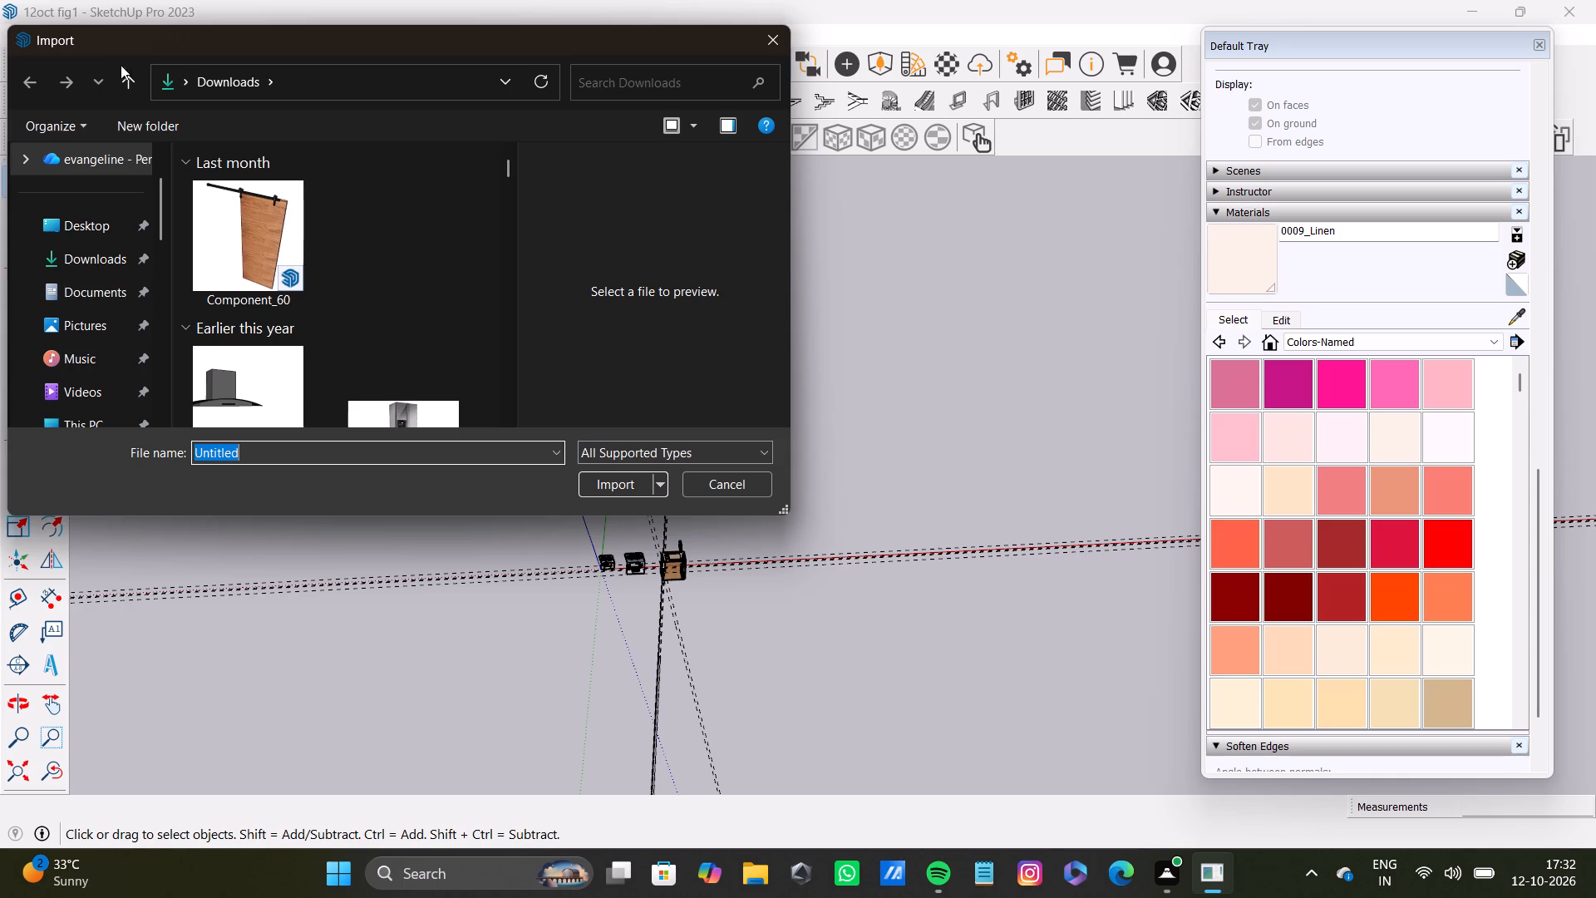
pyautogui.scroll(-2, 412, 259)
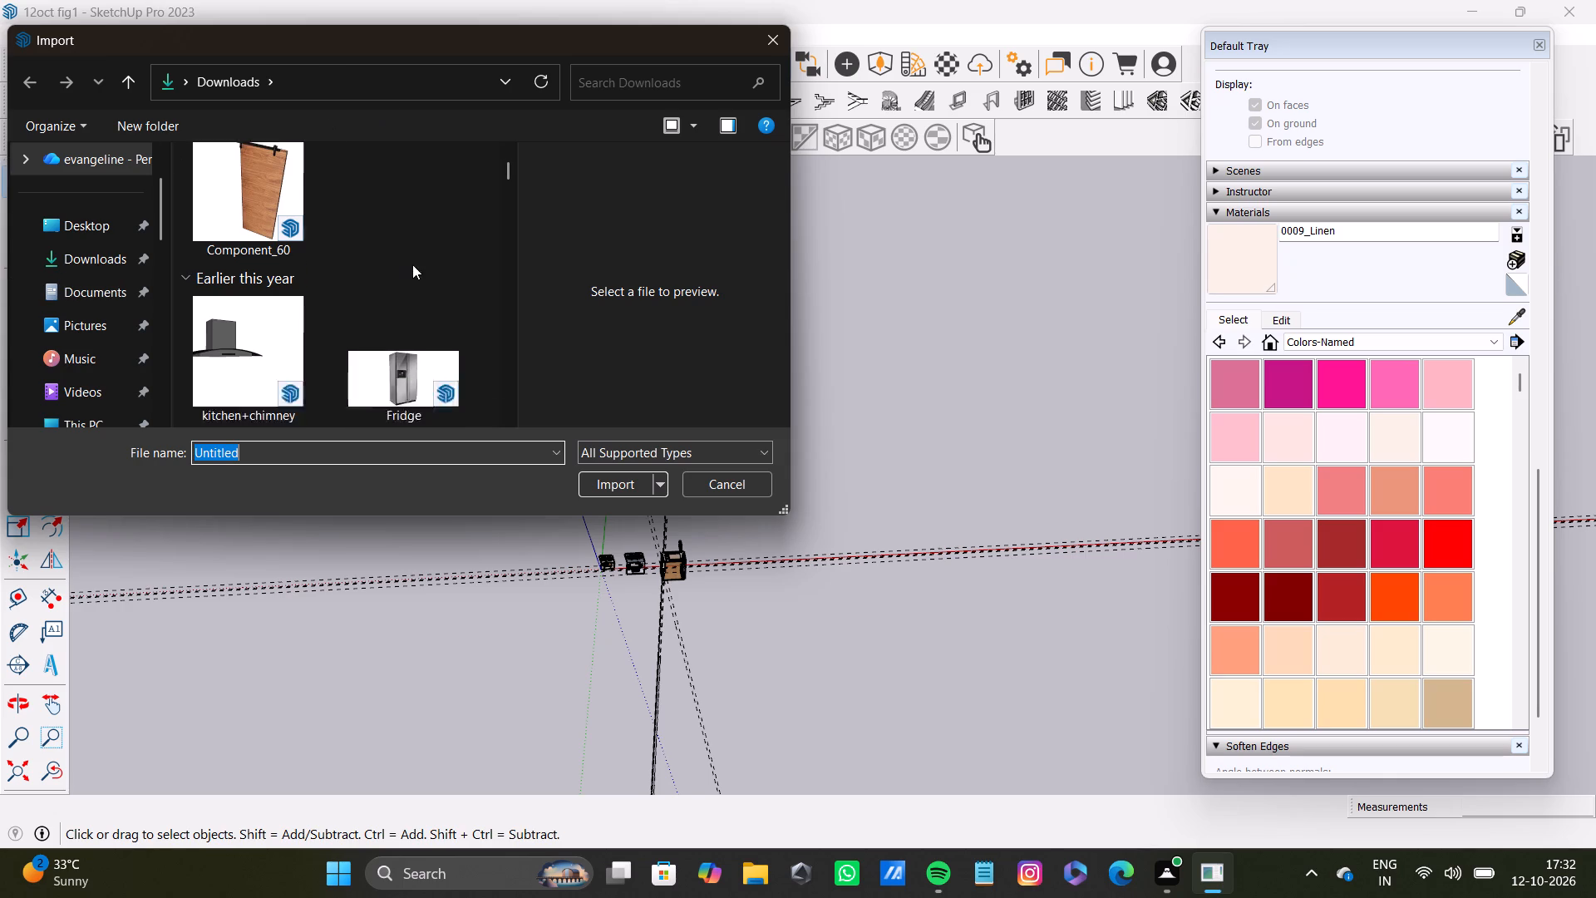
pyautogui.scroll(-8, 412, 264)
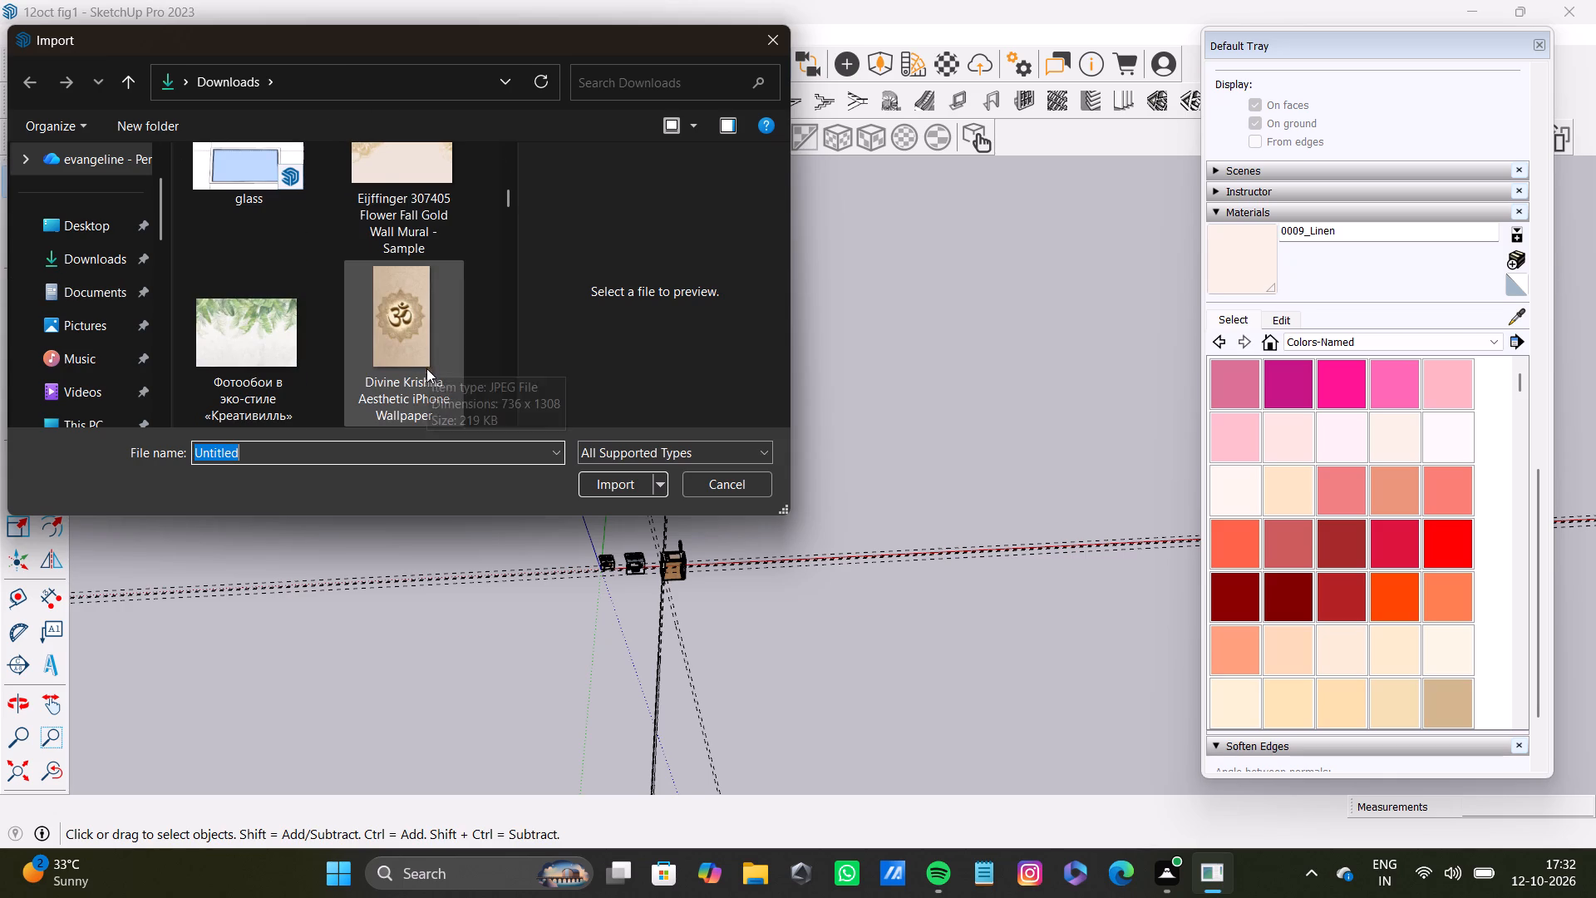
pyautogui.scroll(-9, 413, 366)
pyautogui.scroll(-3, 359, 306)
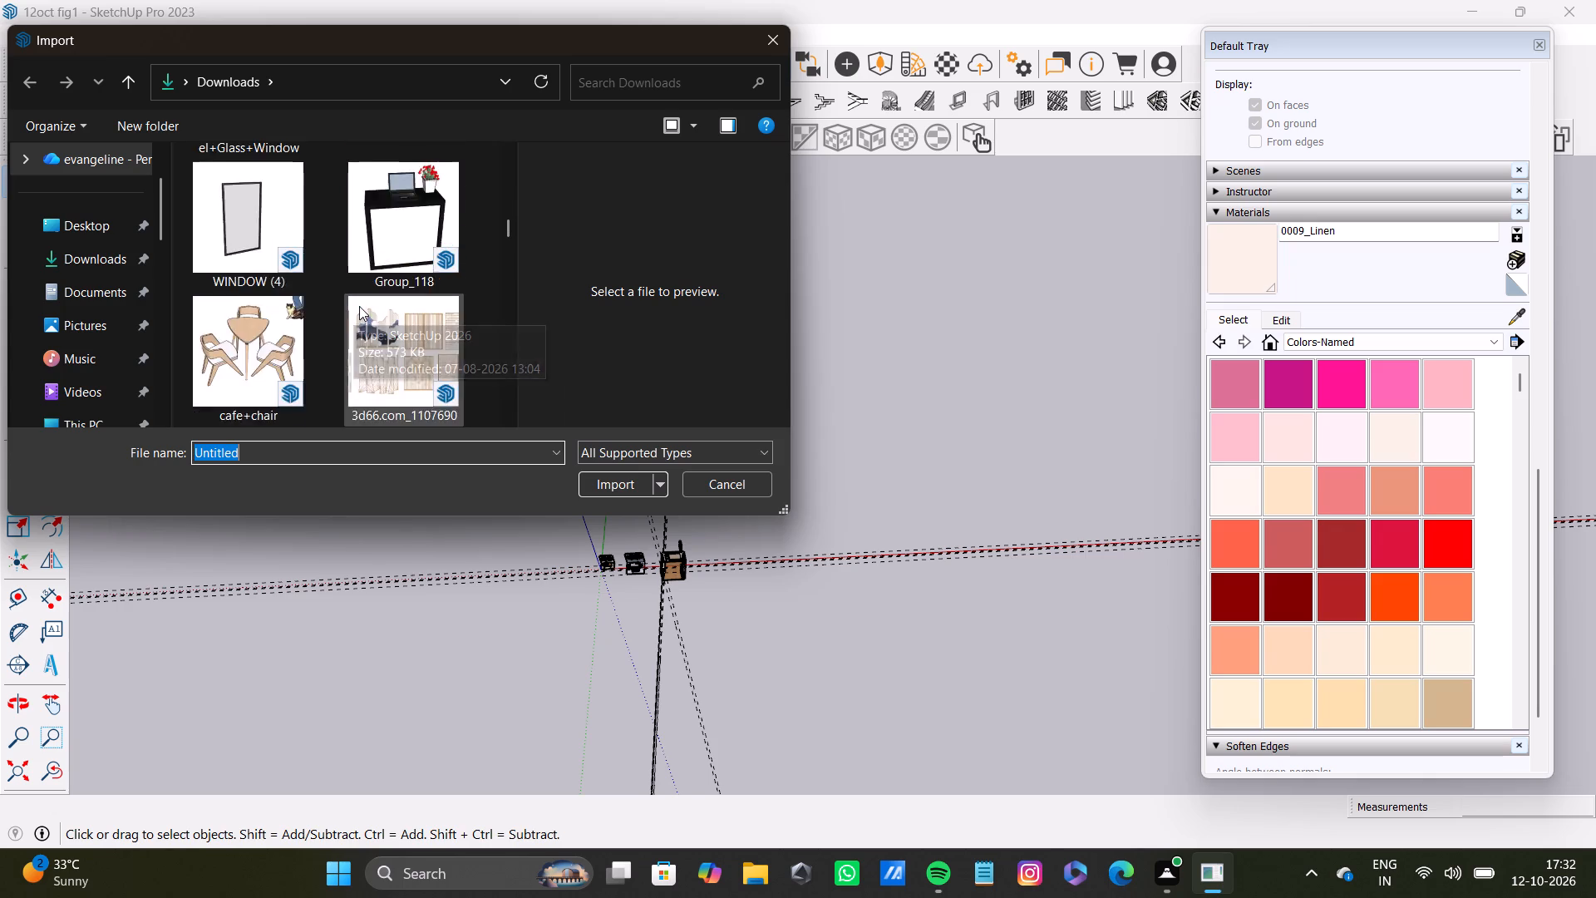
pyautogui.scroll(-8, 359, 306)
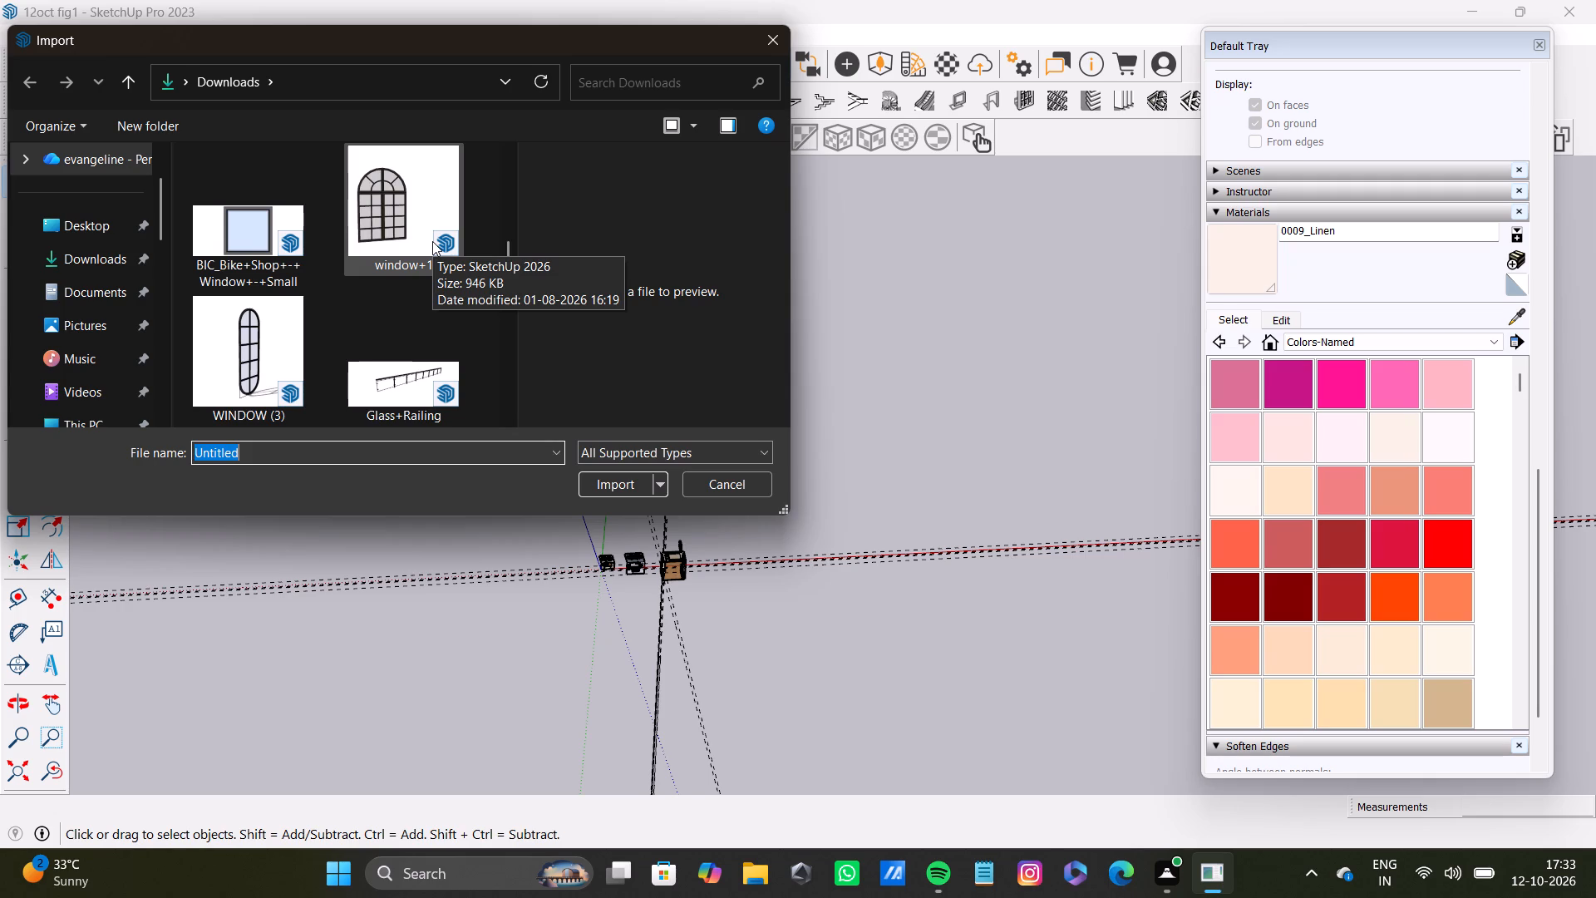
pyautogui.scroll(-3, 231, 415)
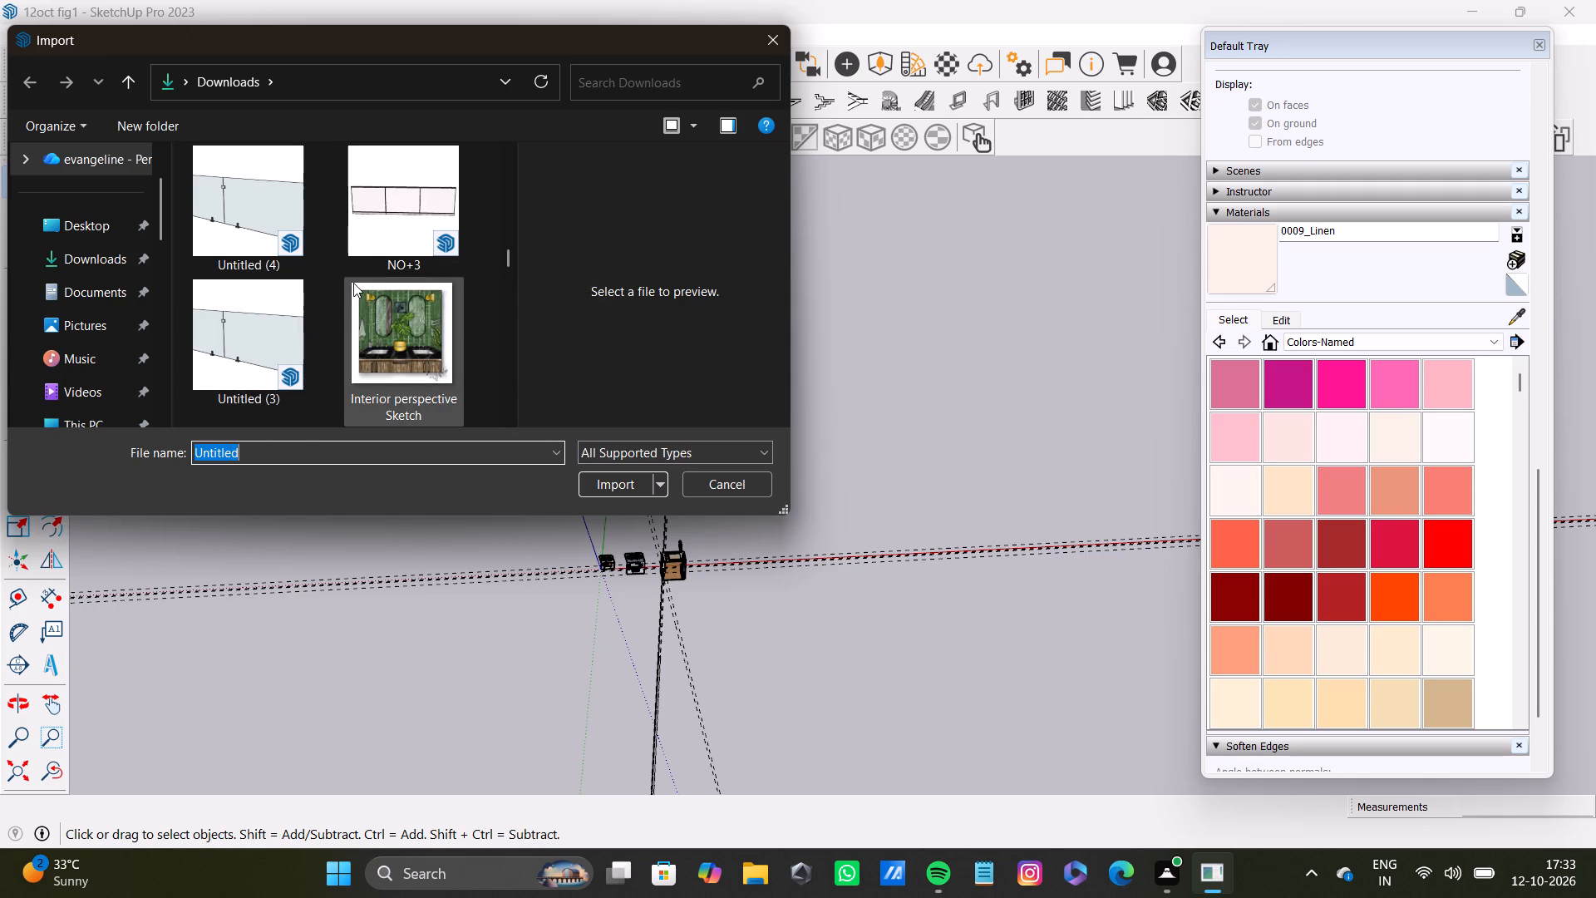
pyautogui.scroll(-7, 361, 303)
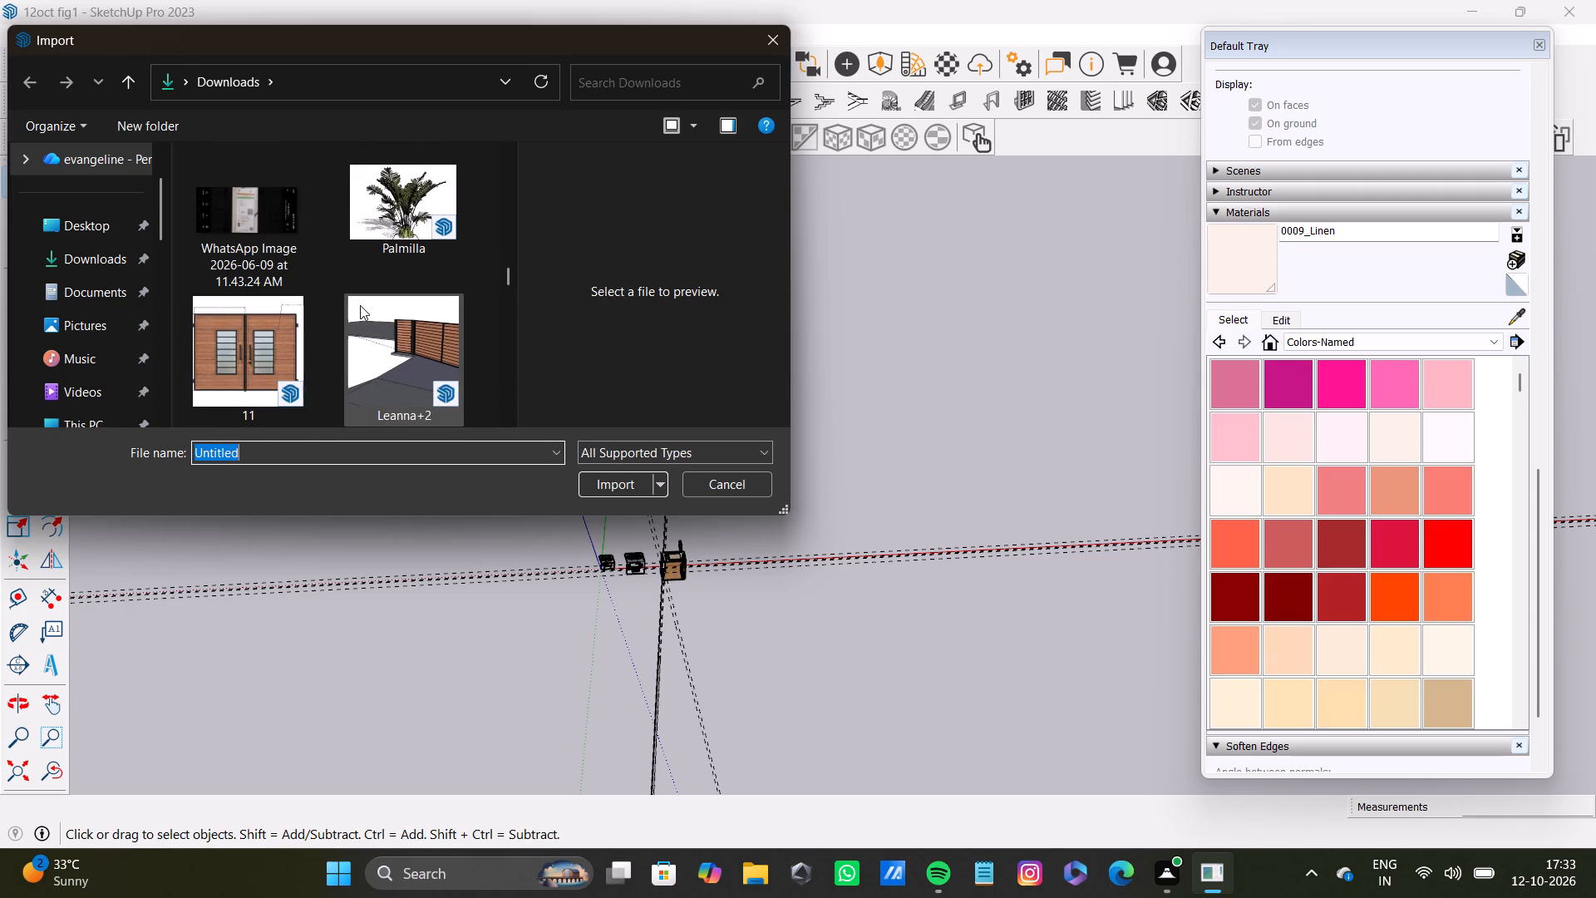
pyautogui.scroll(6, 360, 305)
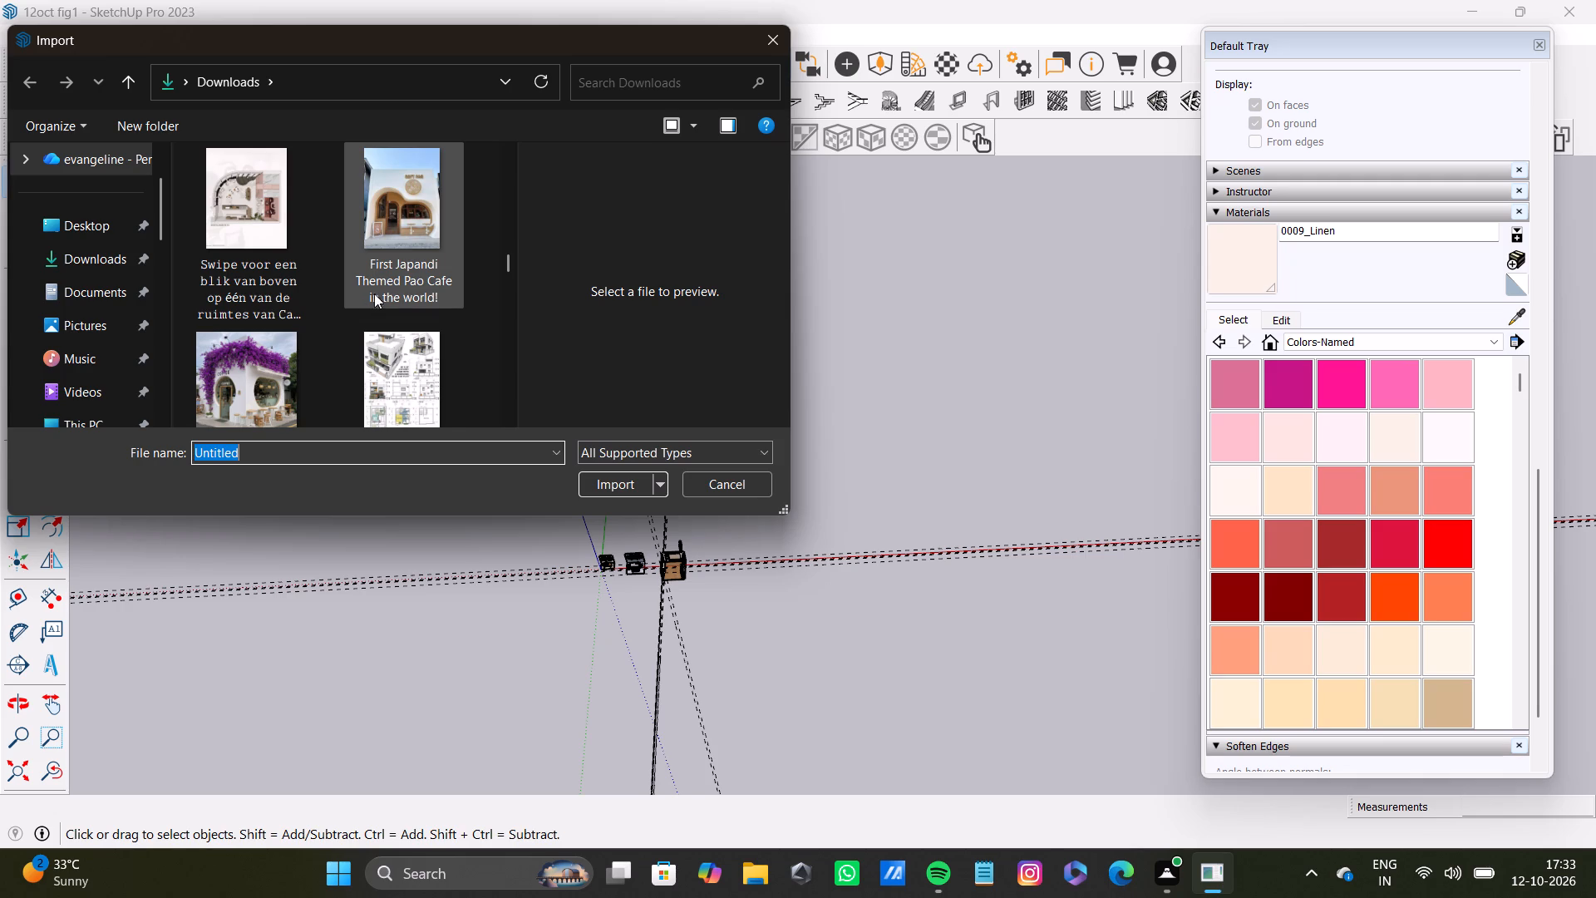
pyautogui.scroll(13, 404, 247)
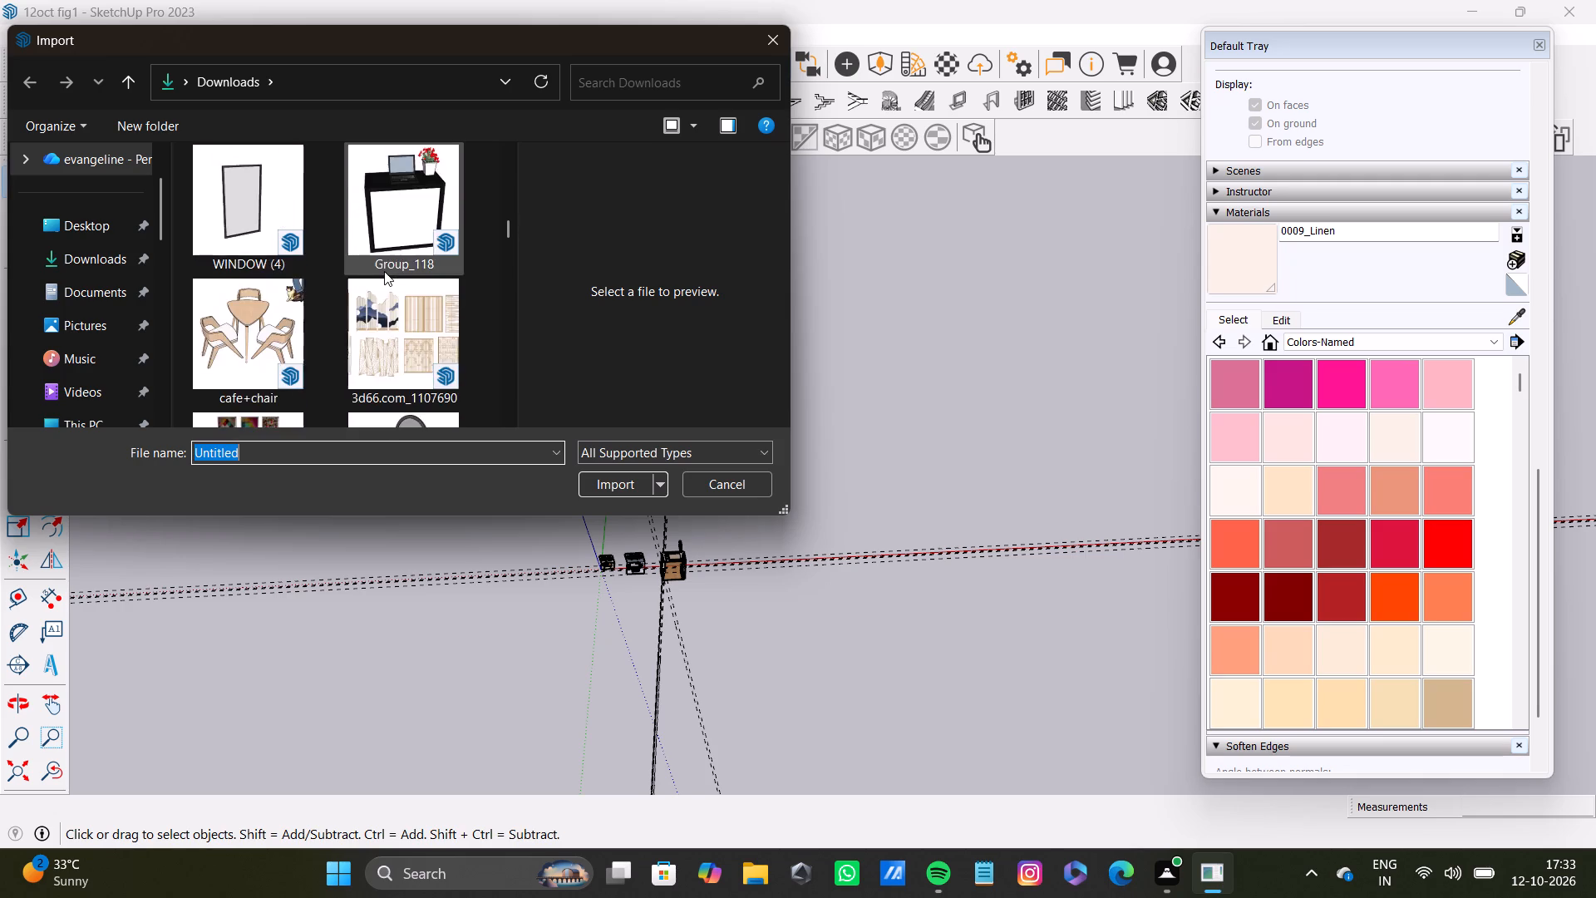
pyautogui.scroll(15, 384, 271)
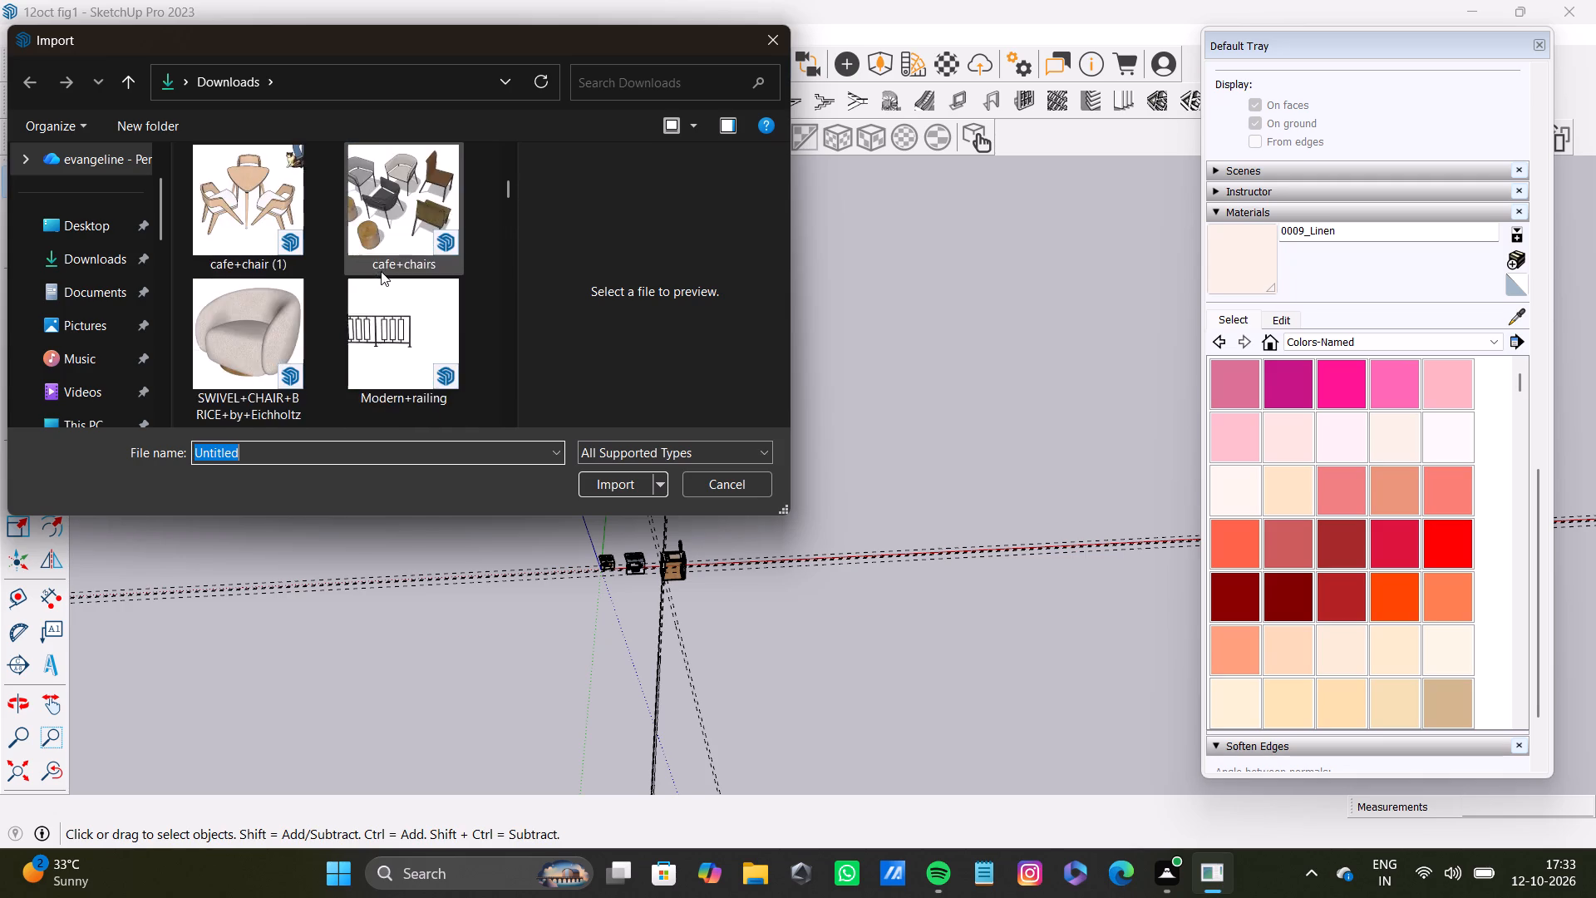
pyautogui.scroll(9, 381, 269)
pyautogui.scroll(-2, 337, 289)
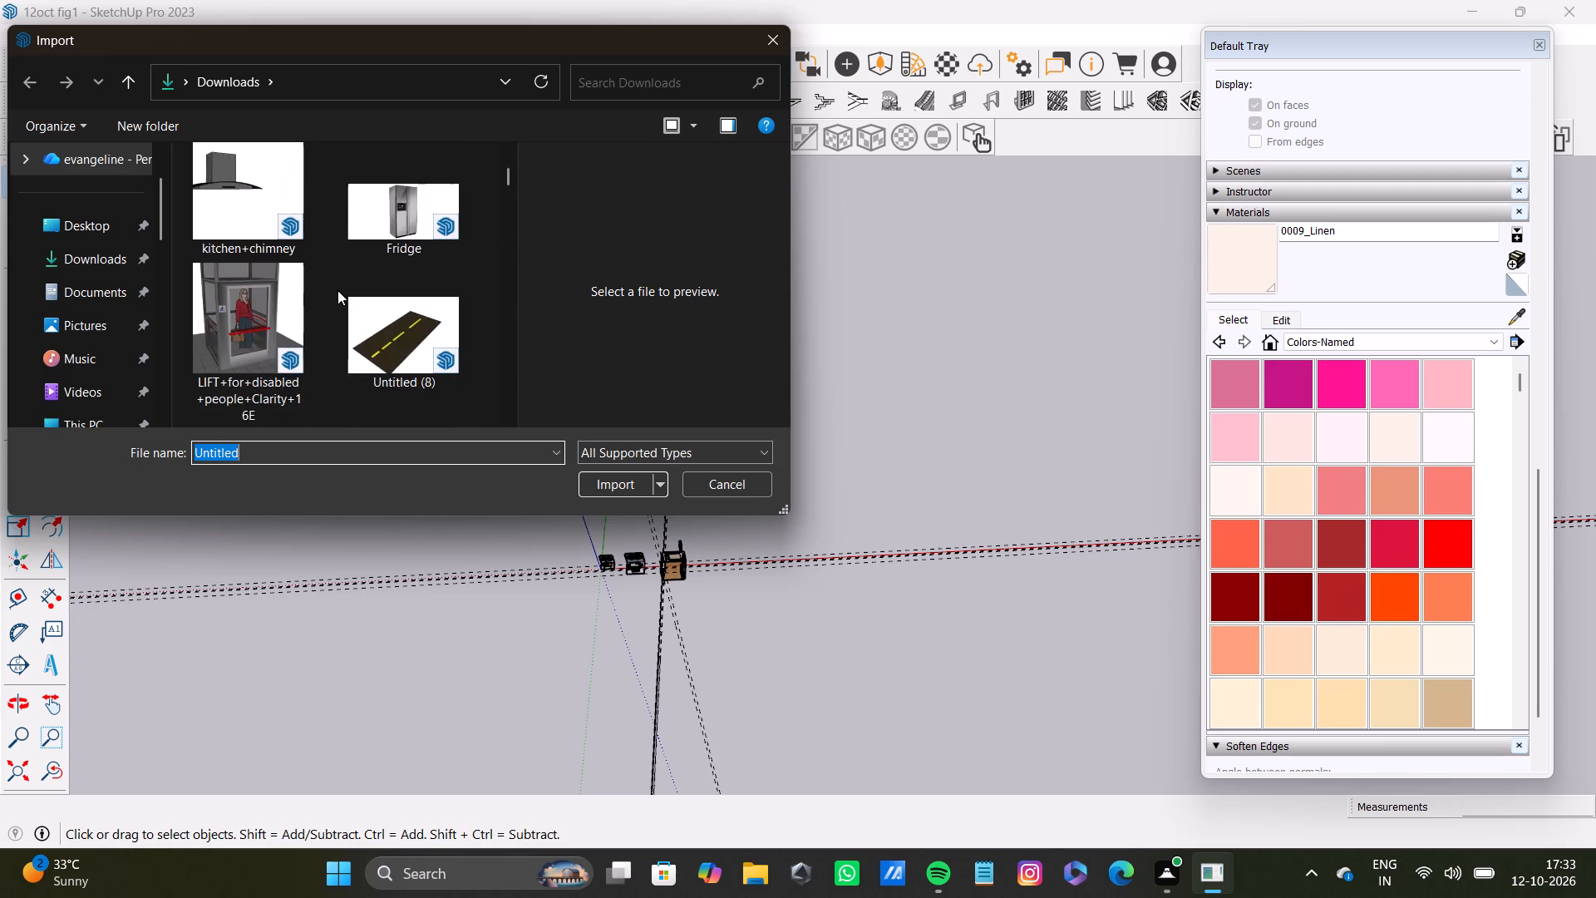
pyautogui.scroll(-6, 337, 290)
pyautogui.scroll(2, 337, 290)
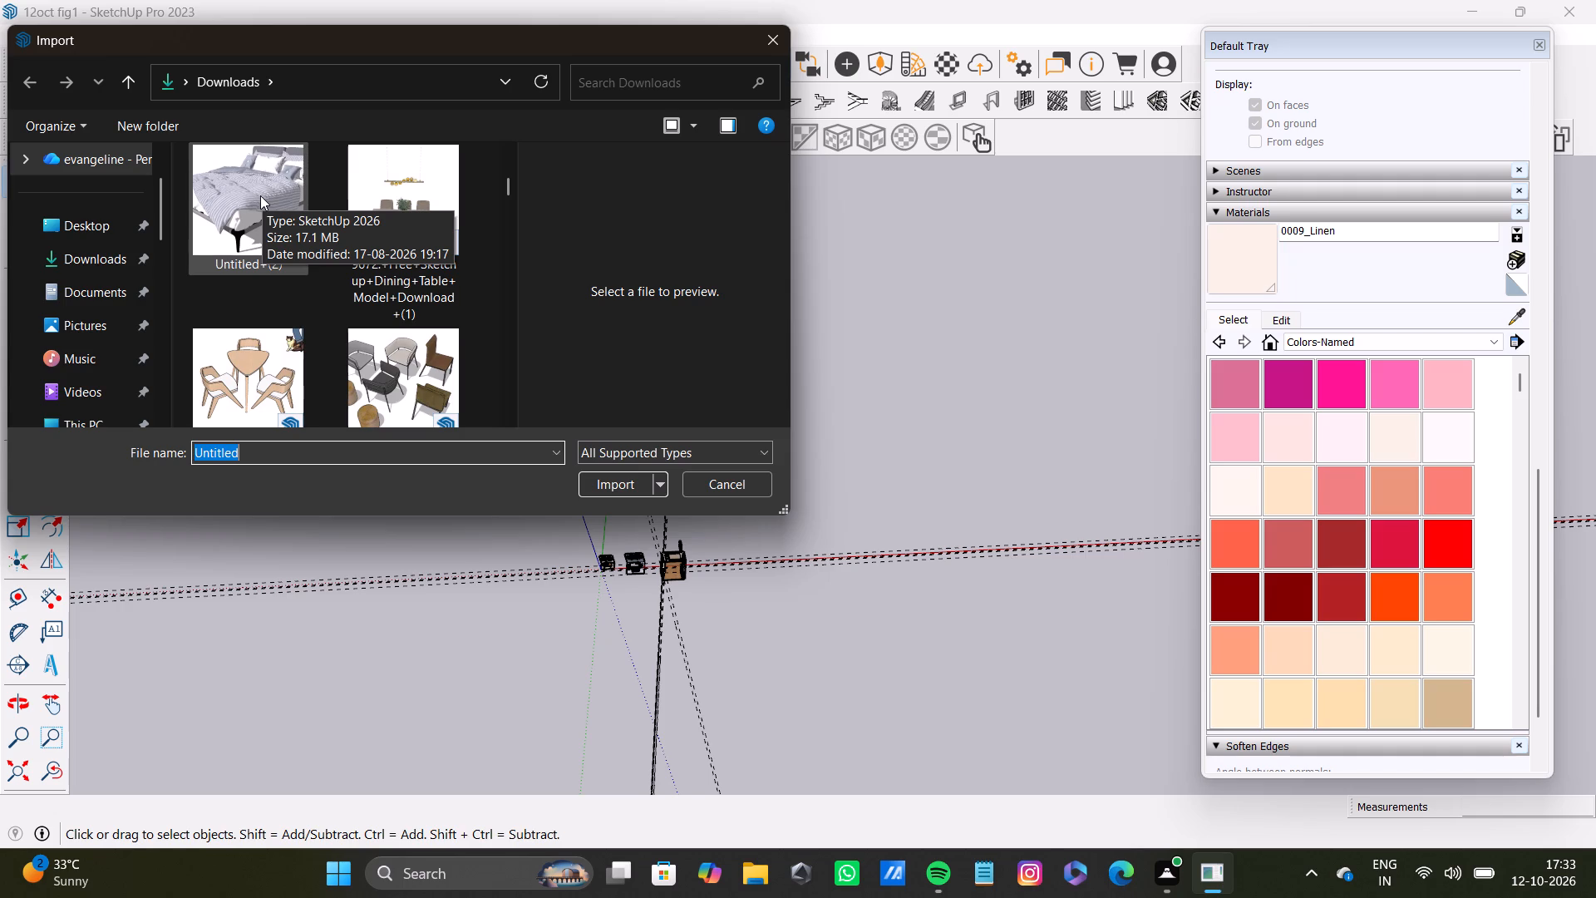
# Import the bed model Untitled+(2), with the grey striped bedding, from the Downloads folder.
pyautogui.click(239, 195)
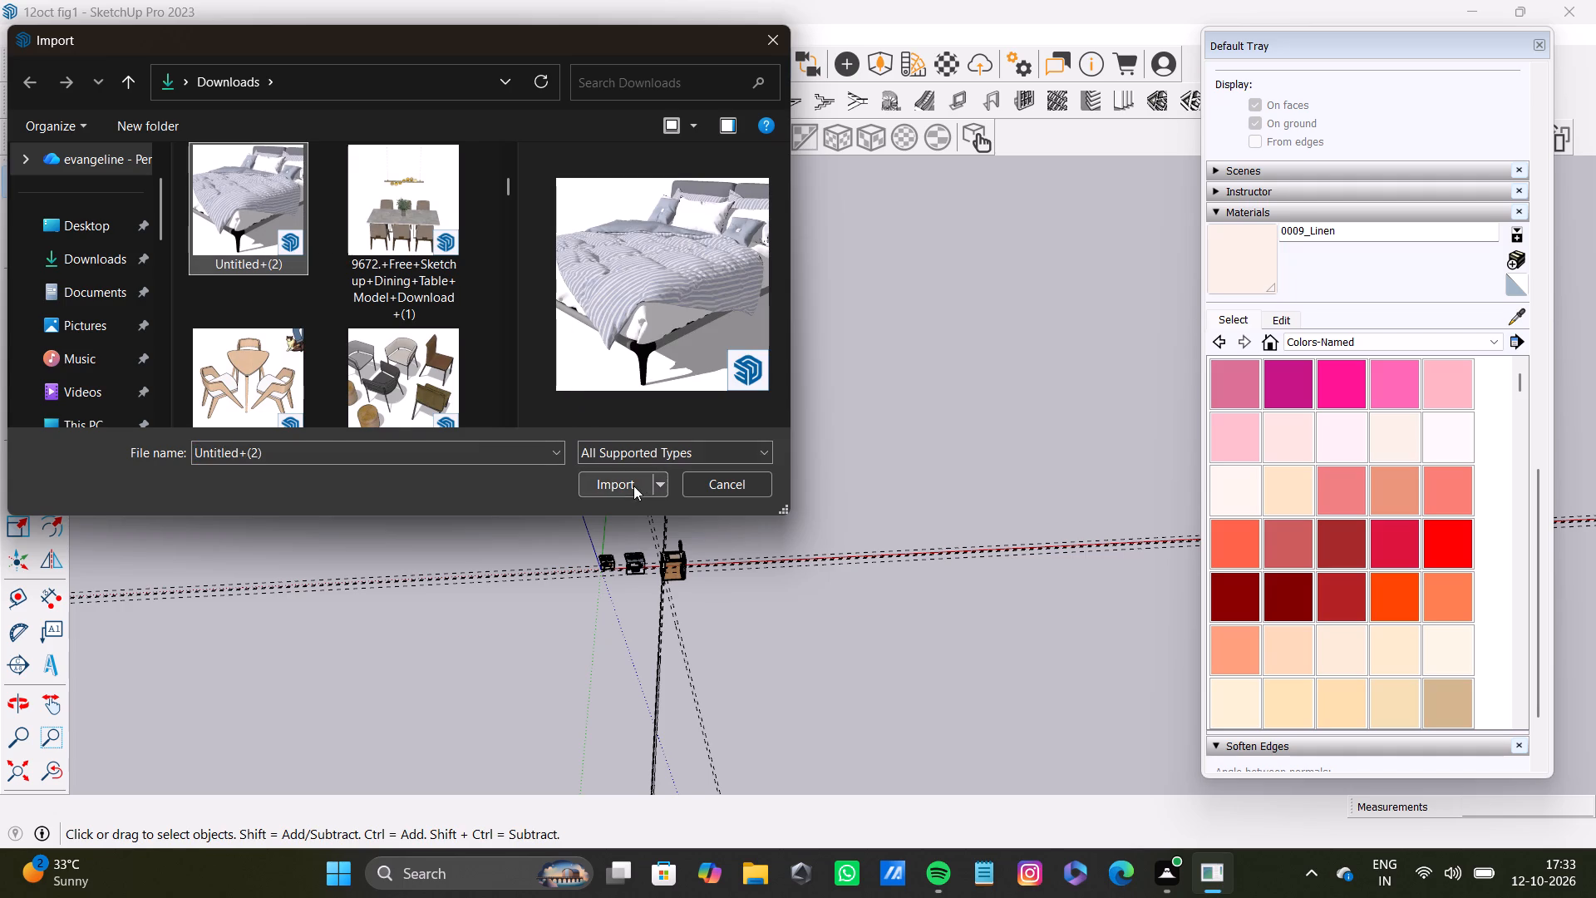
pyautogui.click(633, 486)
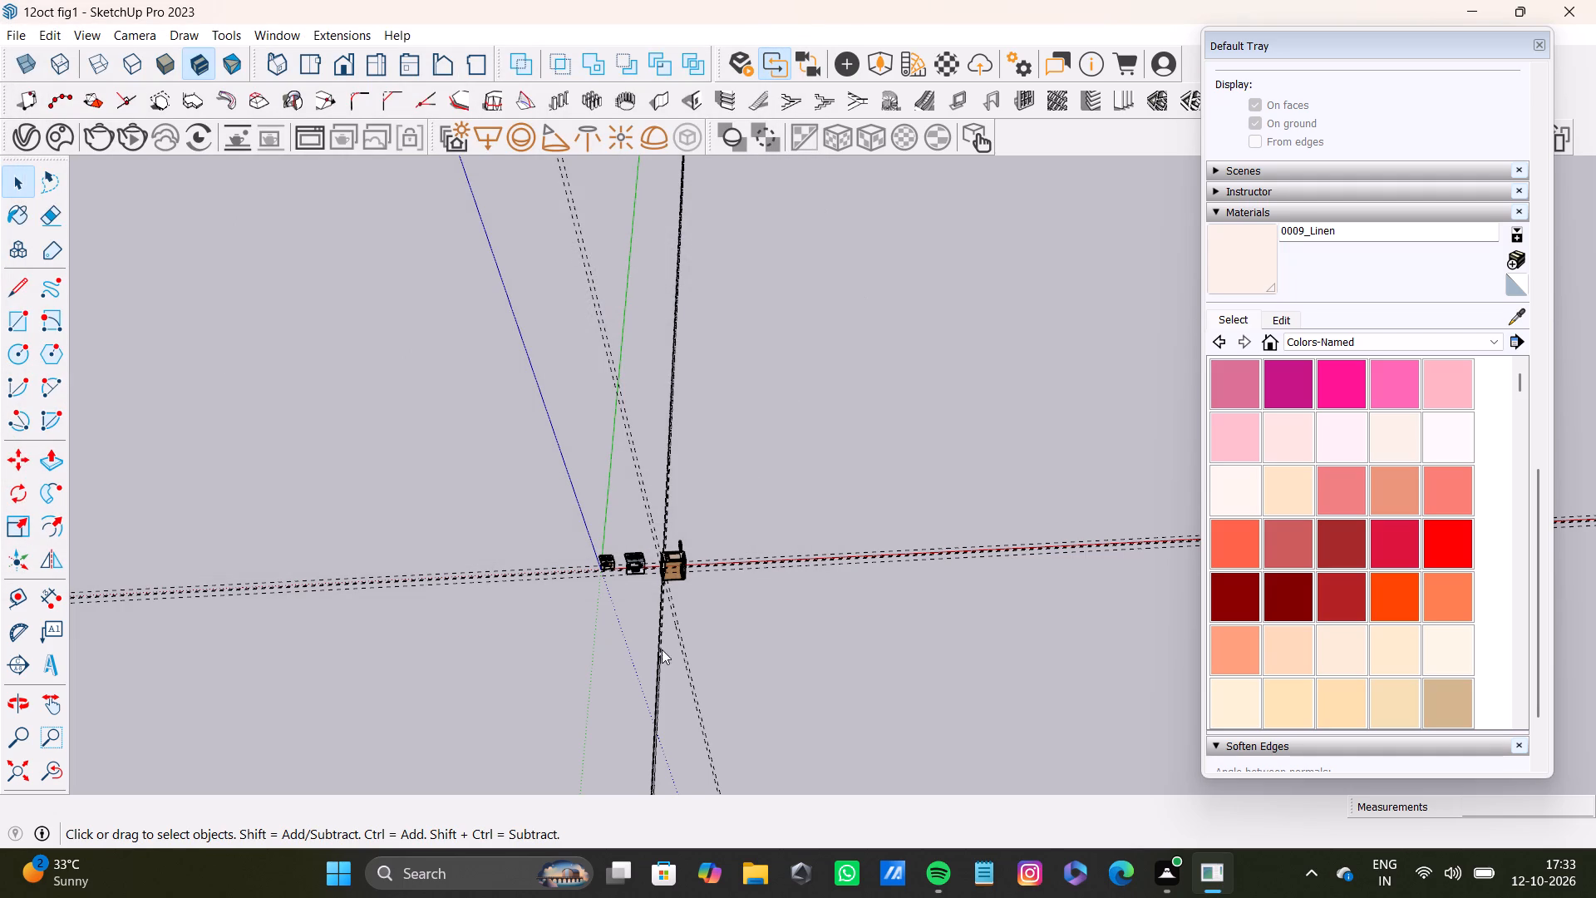
pyautogui.scroll(5, 655, 547)
pyautogui.scroll(-7, 661, 570)
pyautogui.scroll(20, 721, 625)
pyautogui.scroll(12, 721, 625)
pyautogui.scroll(16, 672, 563)
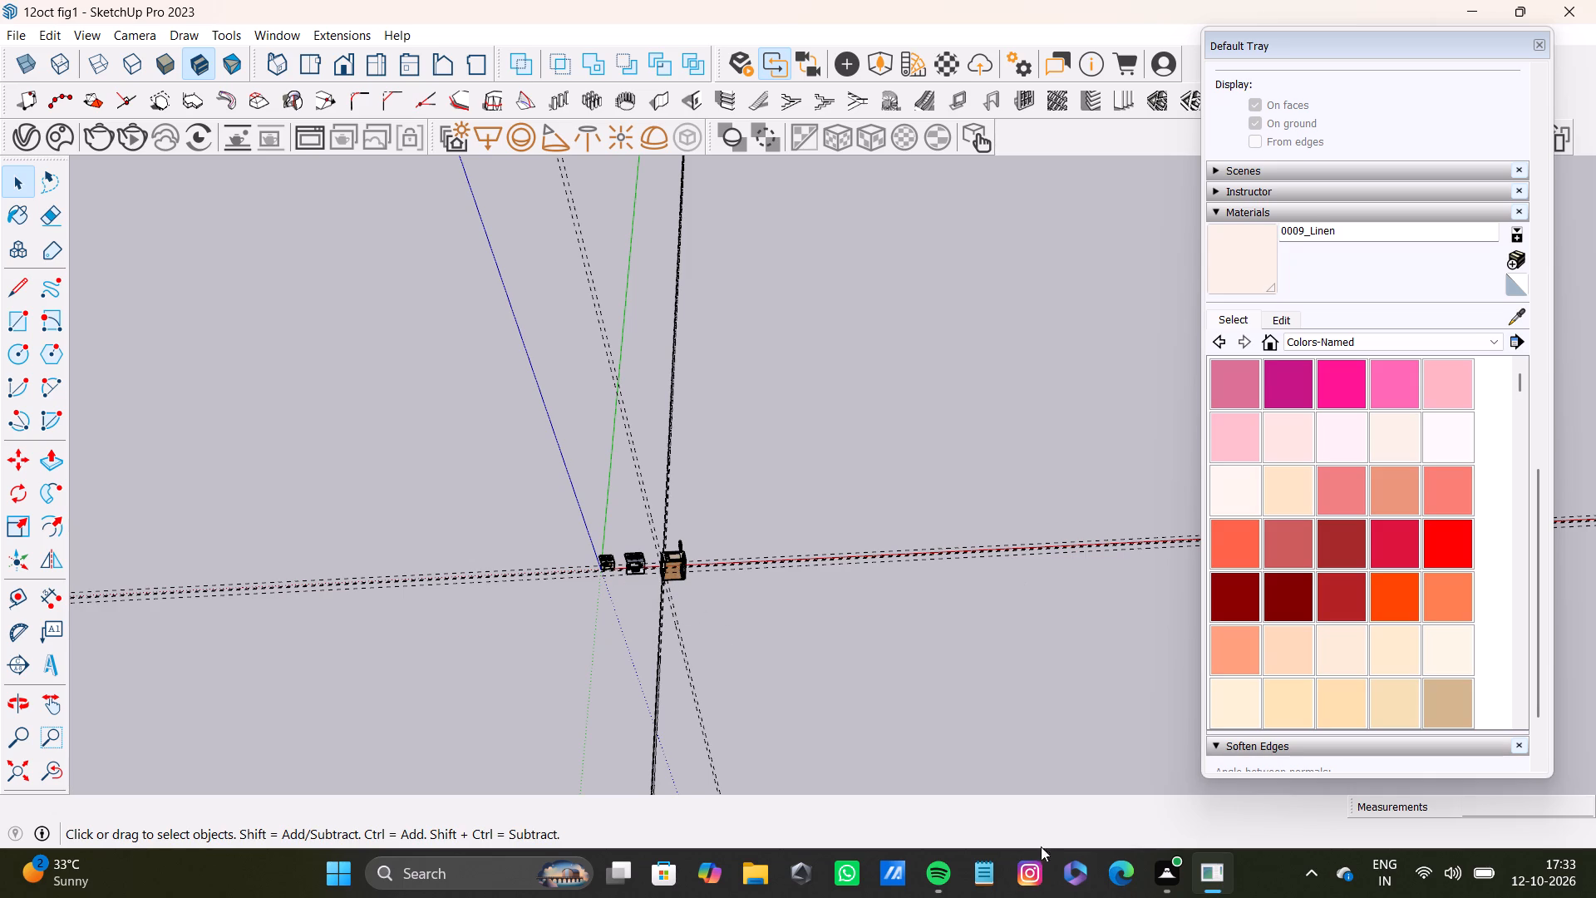
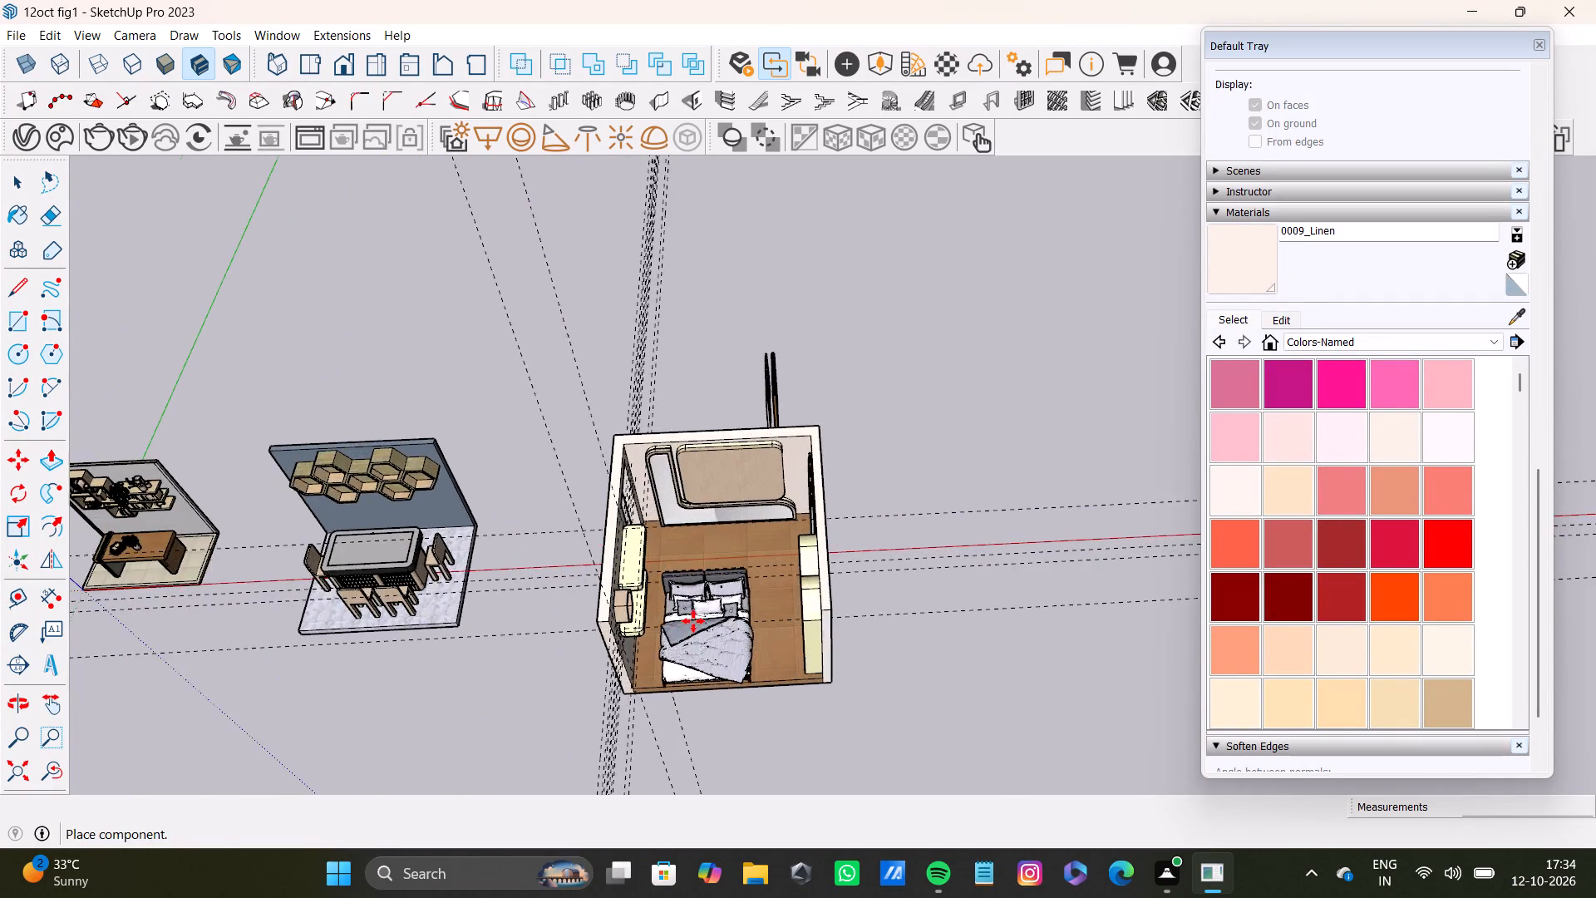
# Place the imported bed inside the room, on the floor near the arched wardrobe.
pyautogui.moveTo(701, 622); pyautogui.dragTo(638, 534, button='middle')
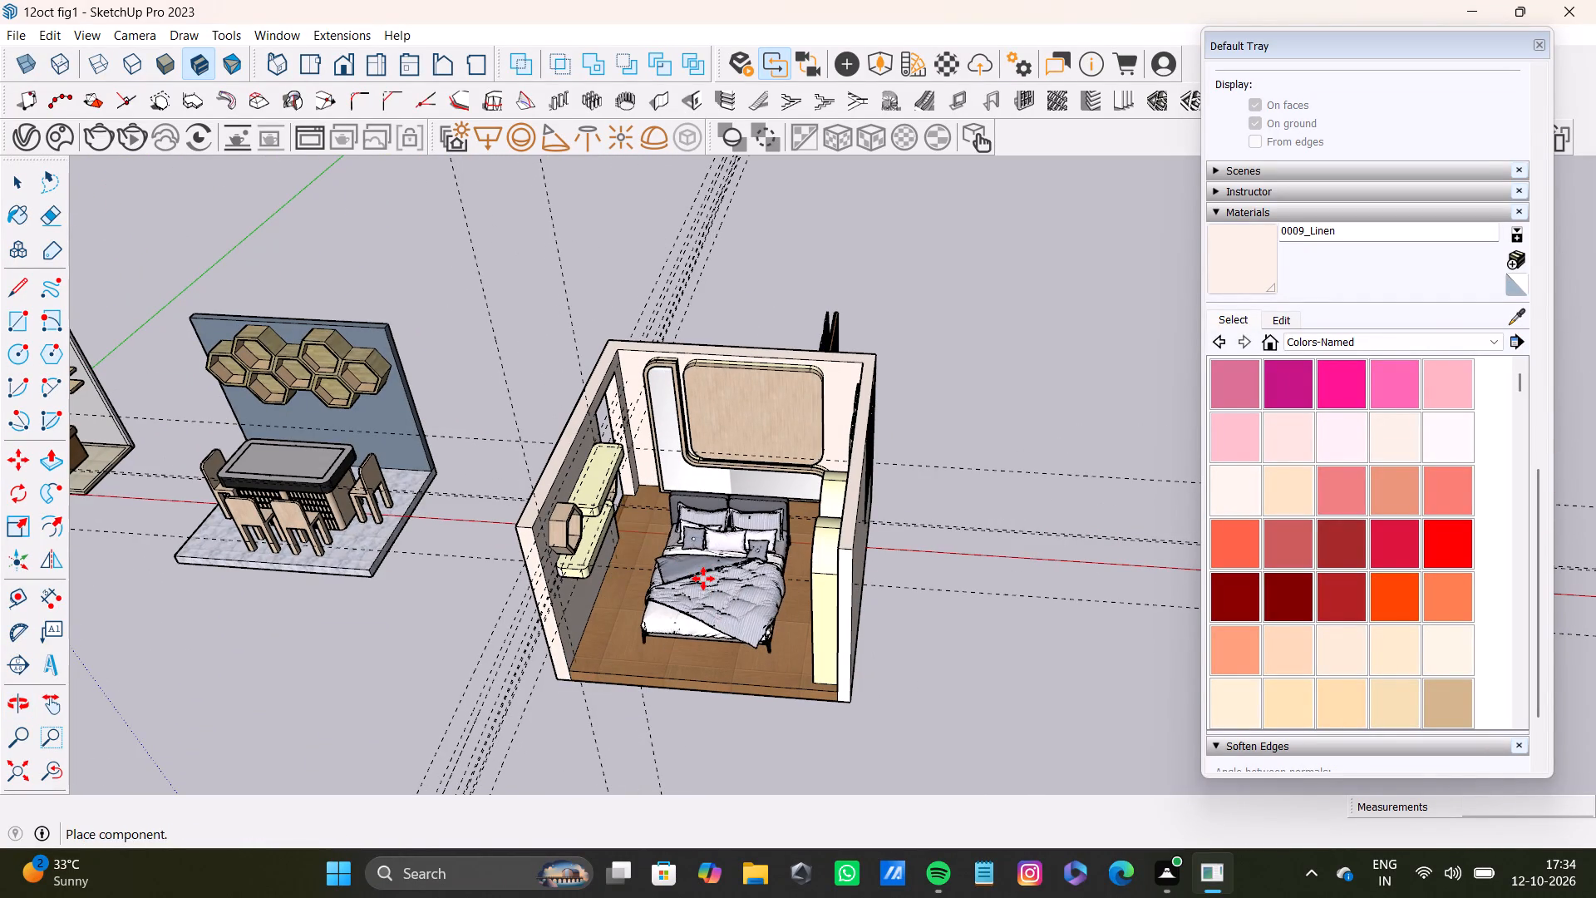
pyautogui.click(703, 579)
pyautogui.press('space')
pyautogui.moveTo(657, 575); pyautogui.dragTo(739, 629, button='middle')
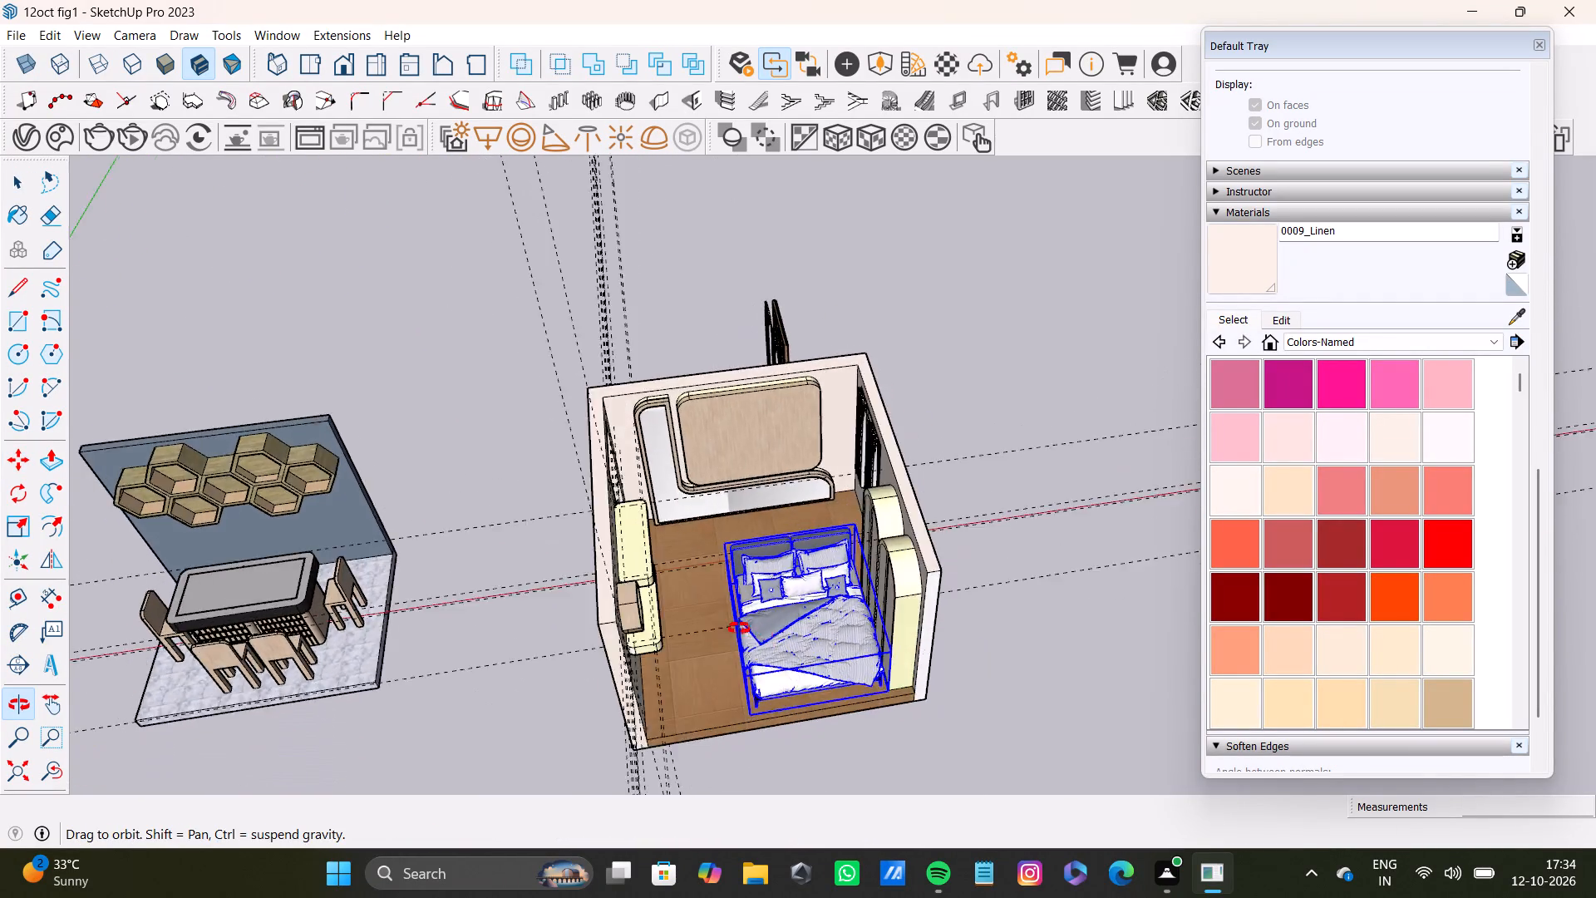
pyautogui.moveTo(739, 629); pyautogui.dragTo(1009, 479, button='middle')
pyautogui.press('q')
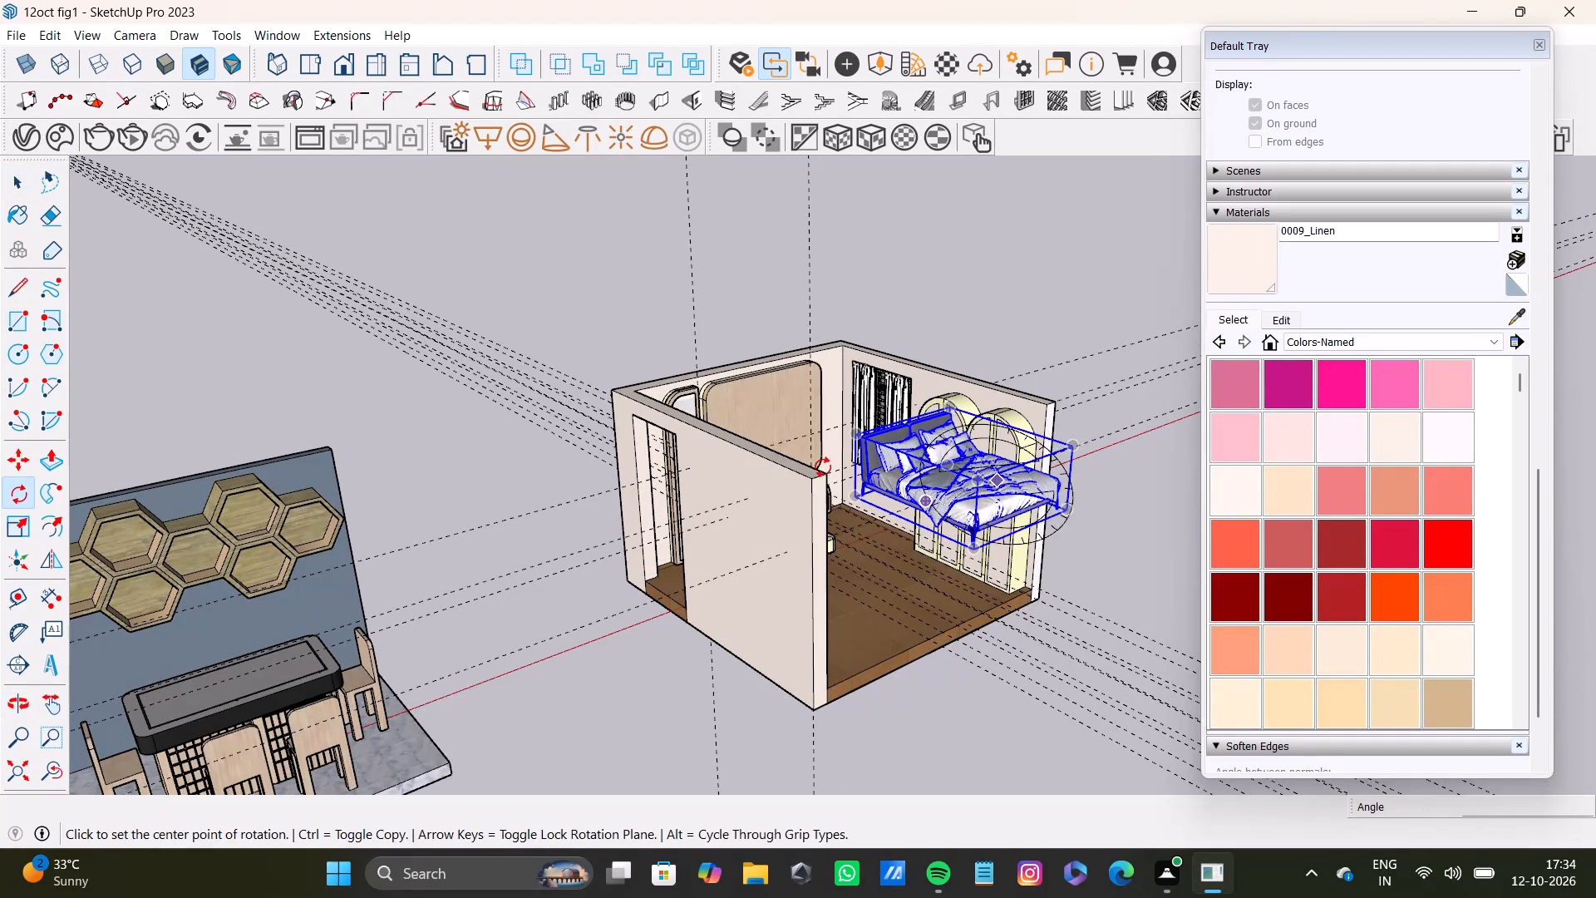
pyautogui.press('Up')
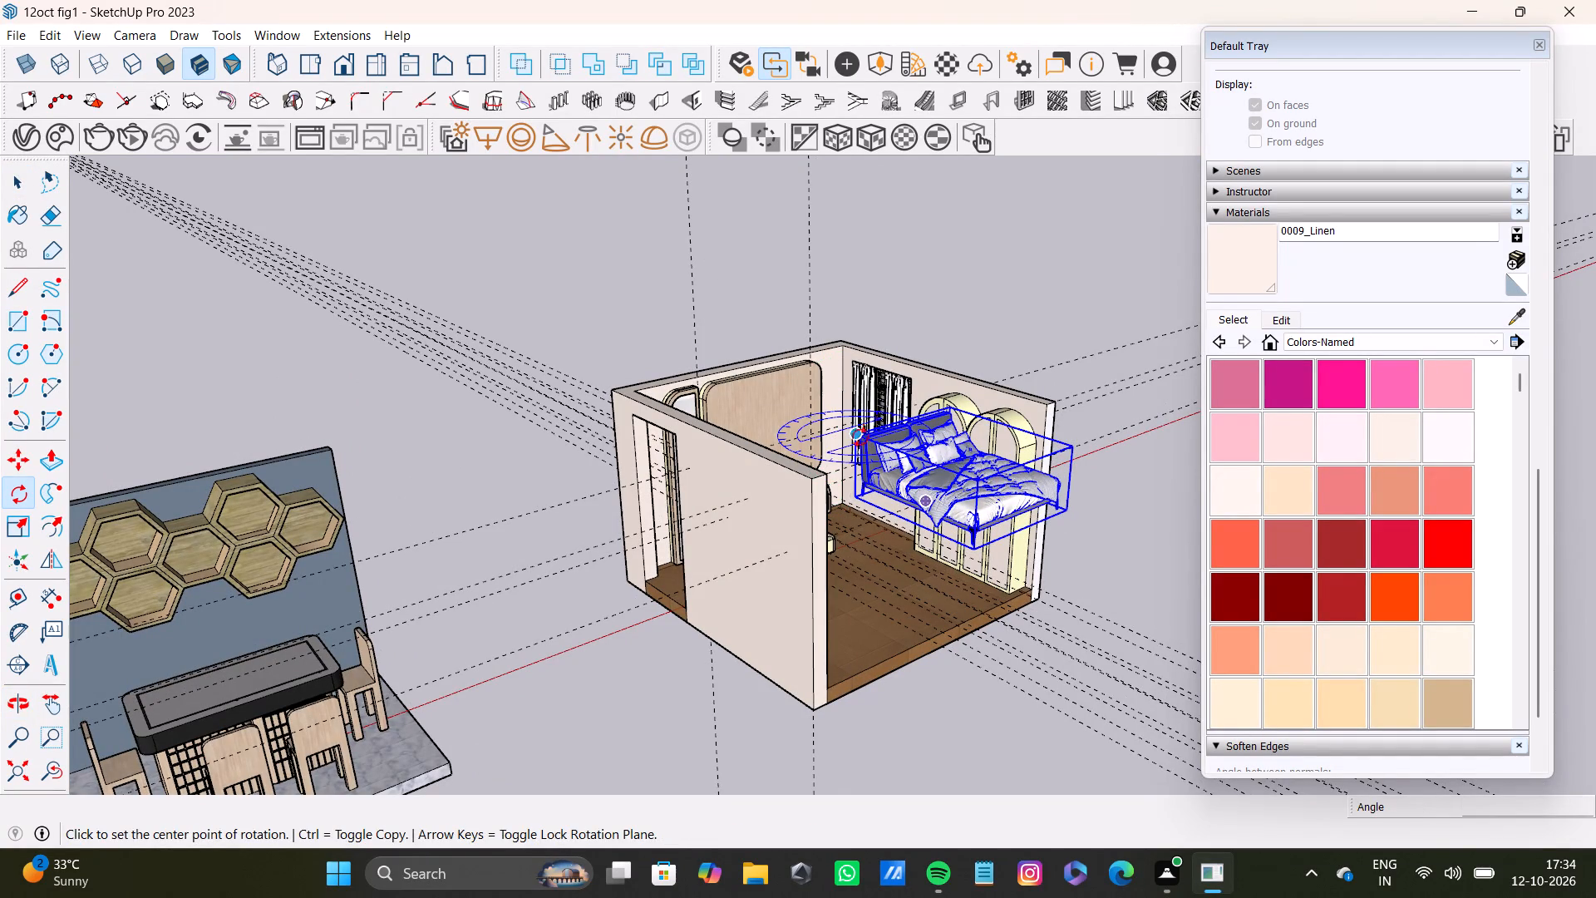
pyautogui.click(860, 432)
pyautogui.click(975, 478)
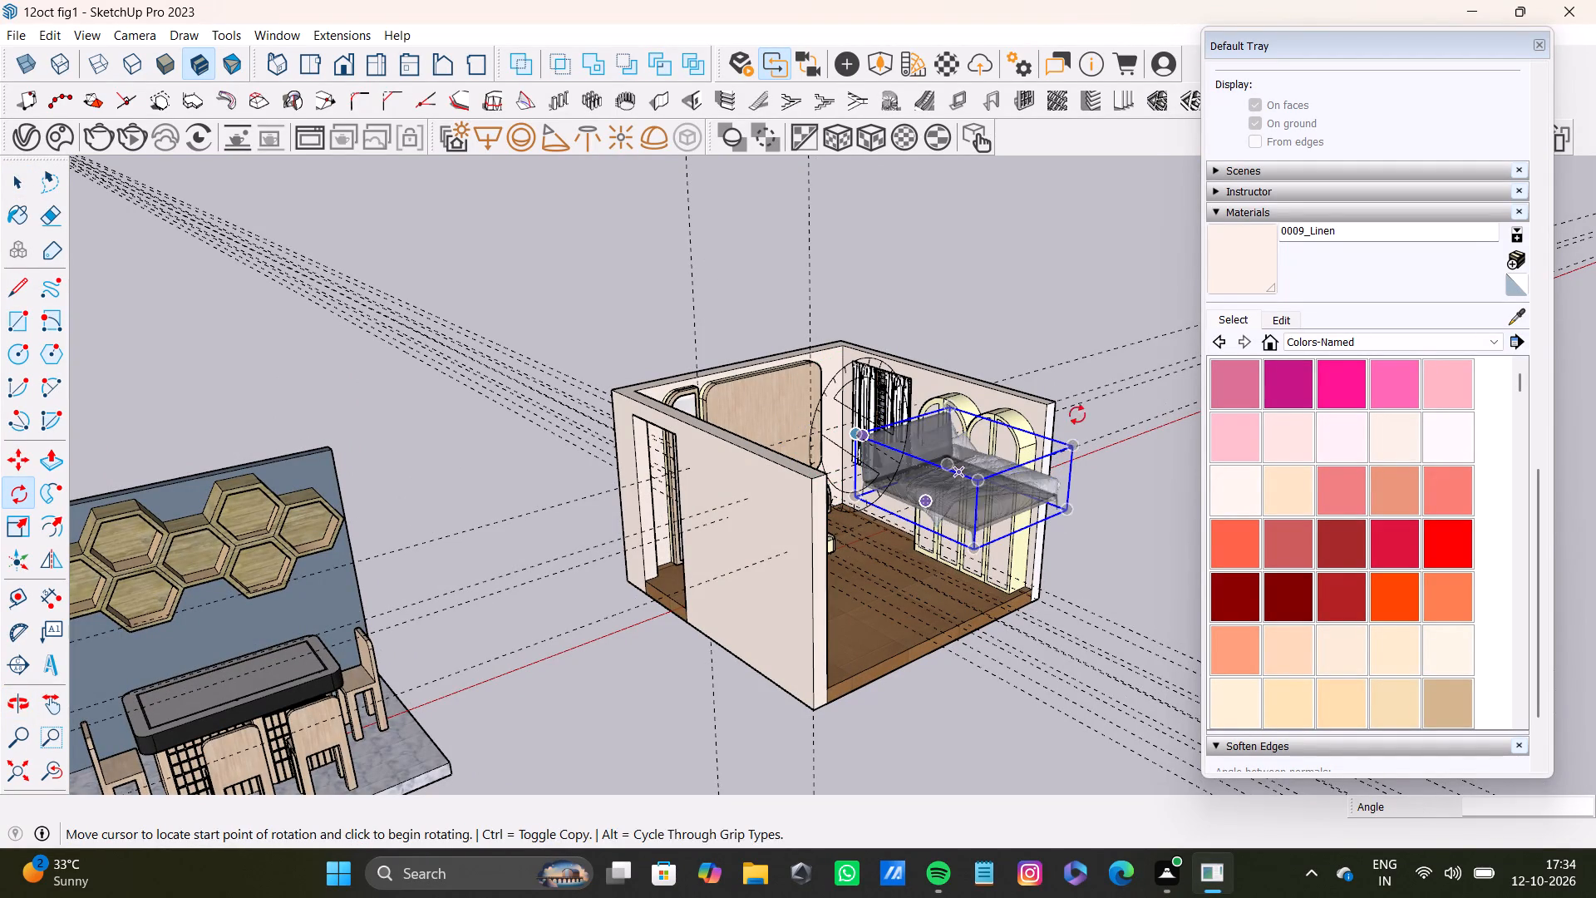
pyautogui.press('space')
# Rotate the bed 90 degrees about the vertical axis, pivoting on the headboard corner of its bounding box.
pyautogui.press('q')
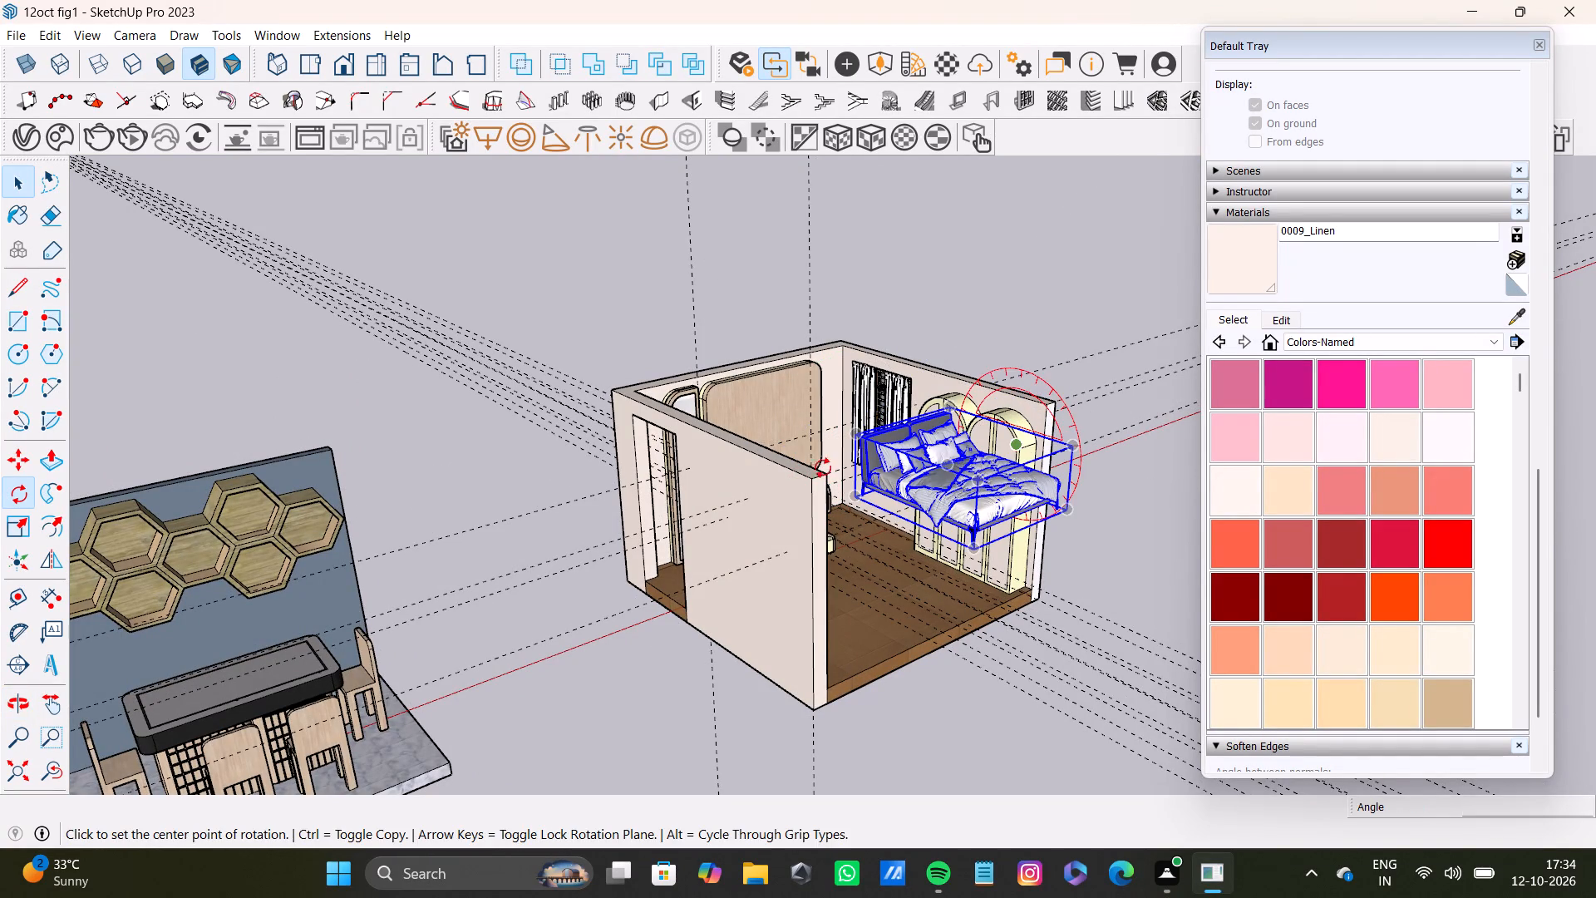
pyautogui.press('Up')
pyautogui.scroll(3, 866, 444)
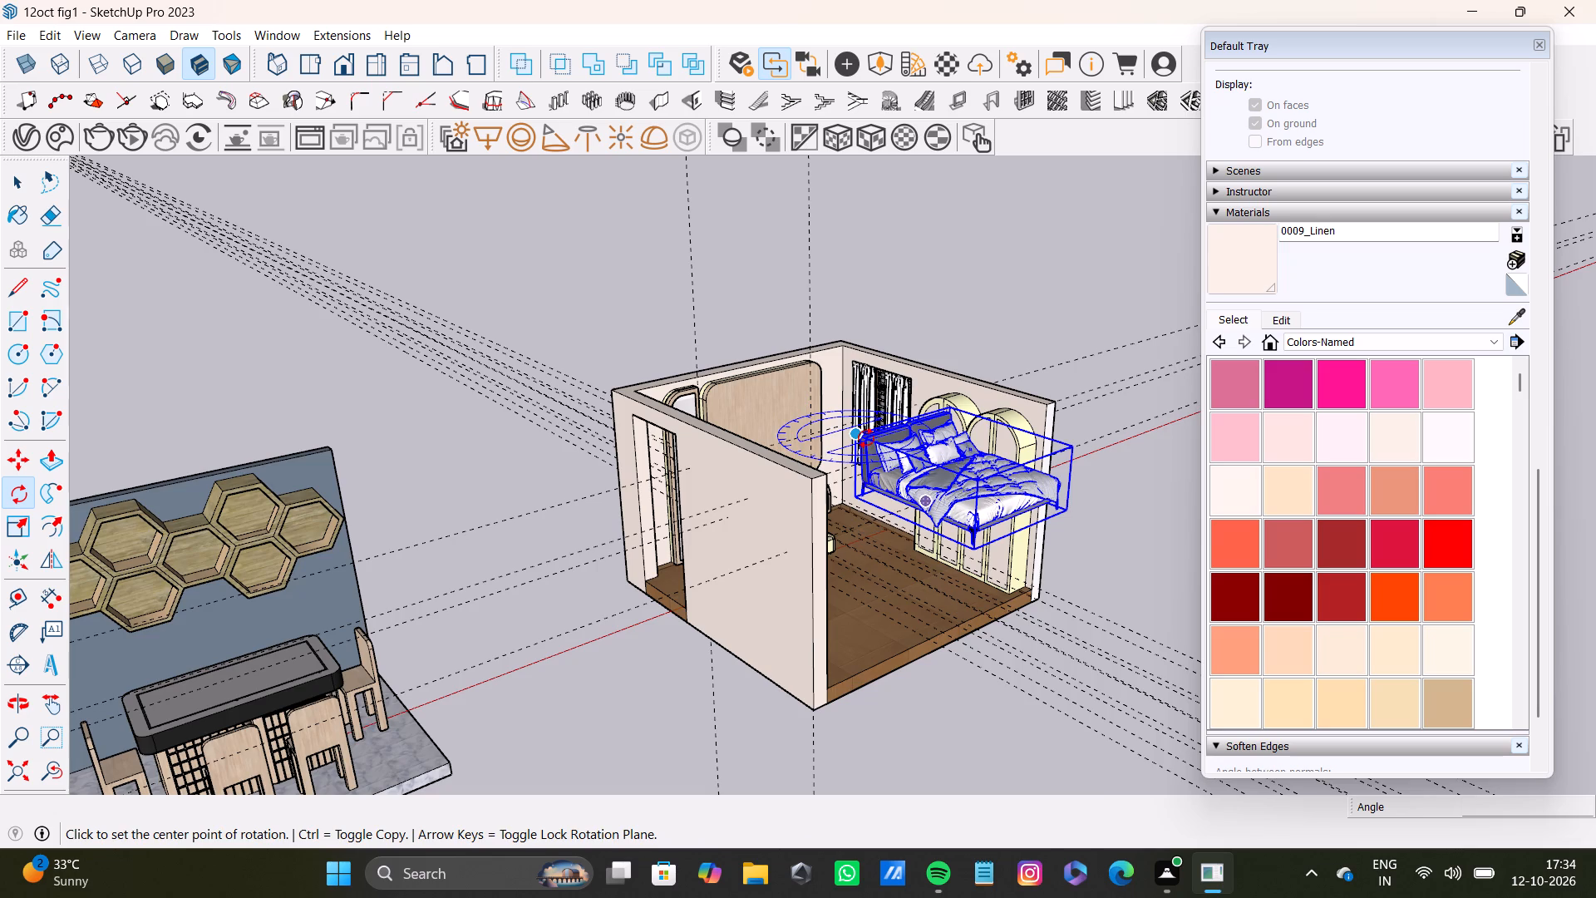
pyautogui.scroll(19, 866, 438)
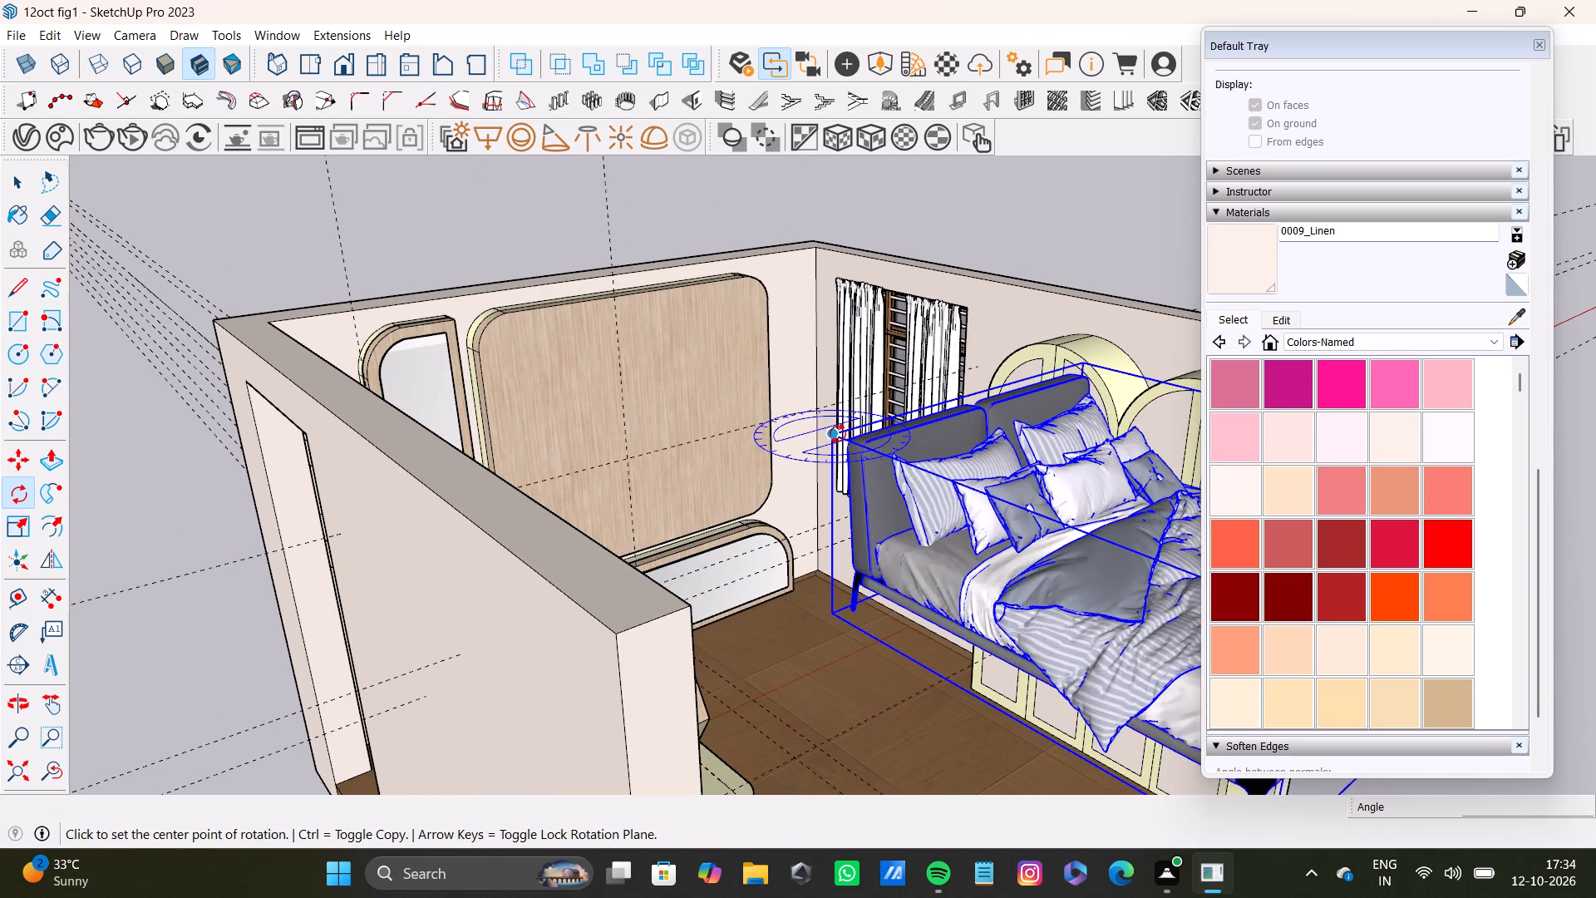
pyautogui.click(838, 434)
pyautogui.scroll(-7, 1077, 526)
pyautogui.keyDown('shift'); pyautogui.moveTo(1129, 540); pyautogui.dragTo(583, 382, button='middle'); pyautogui.keyUp('shift')
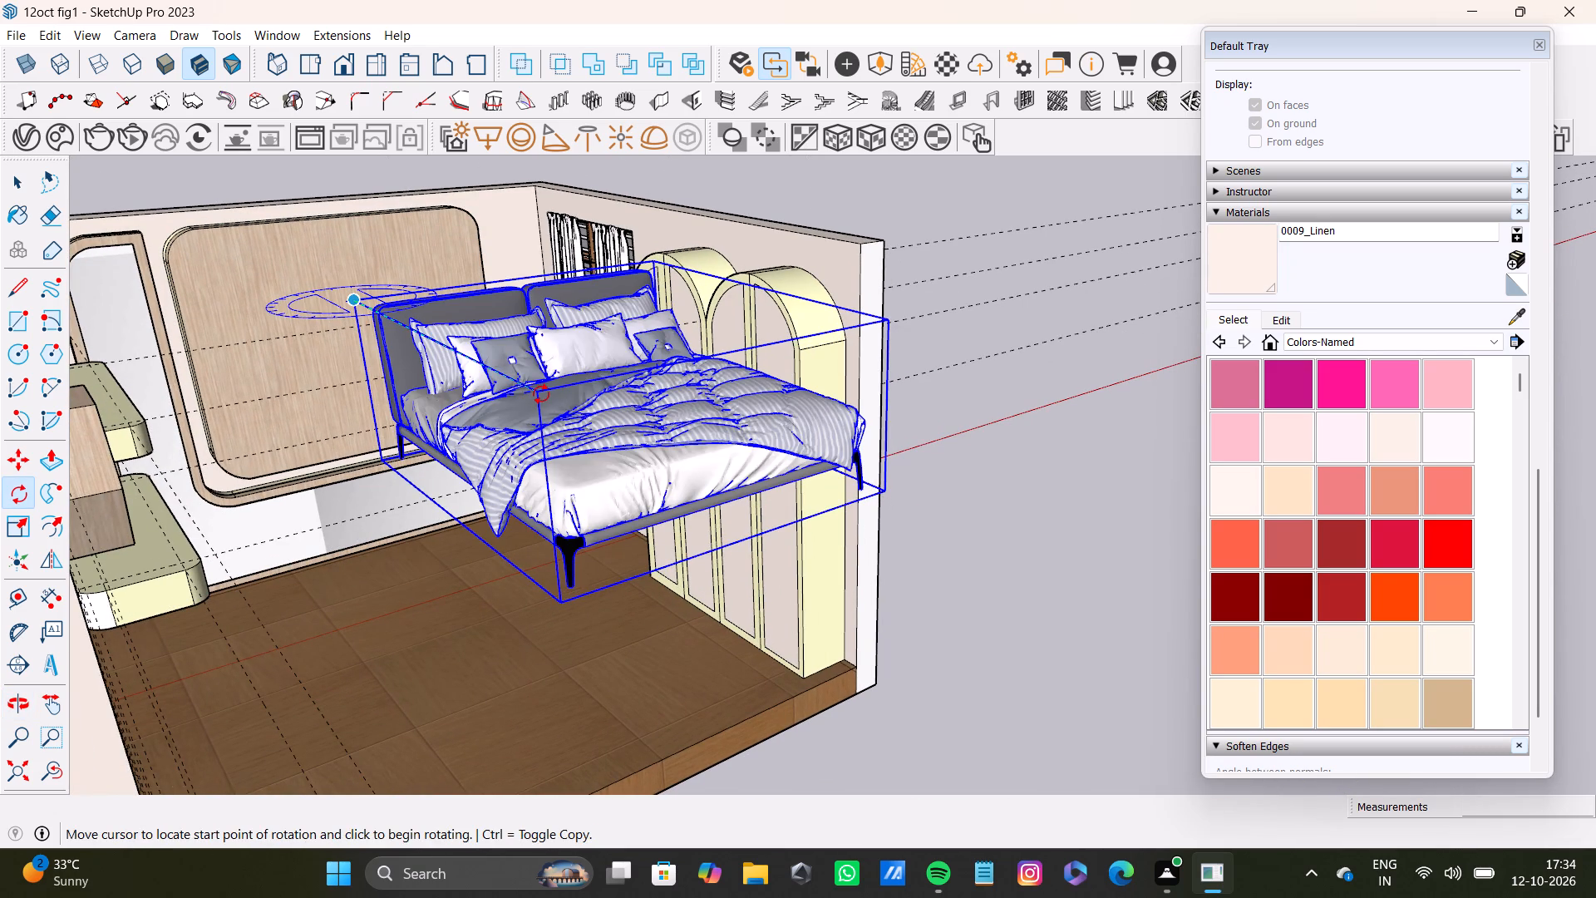
pyautogui.scroll(4, 530, 405)
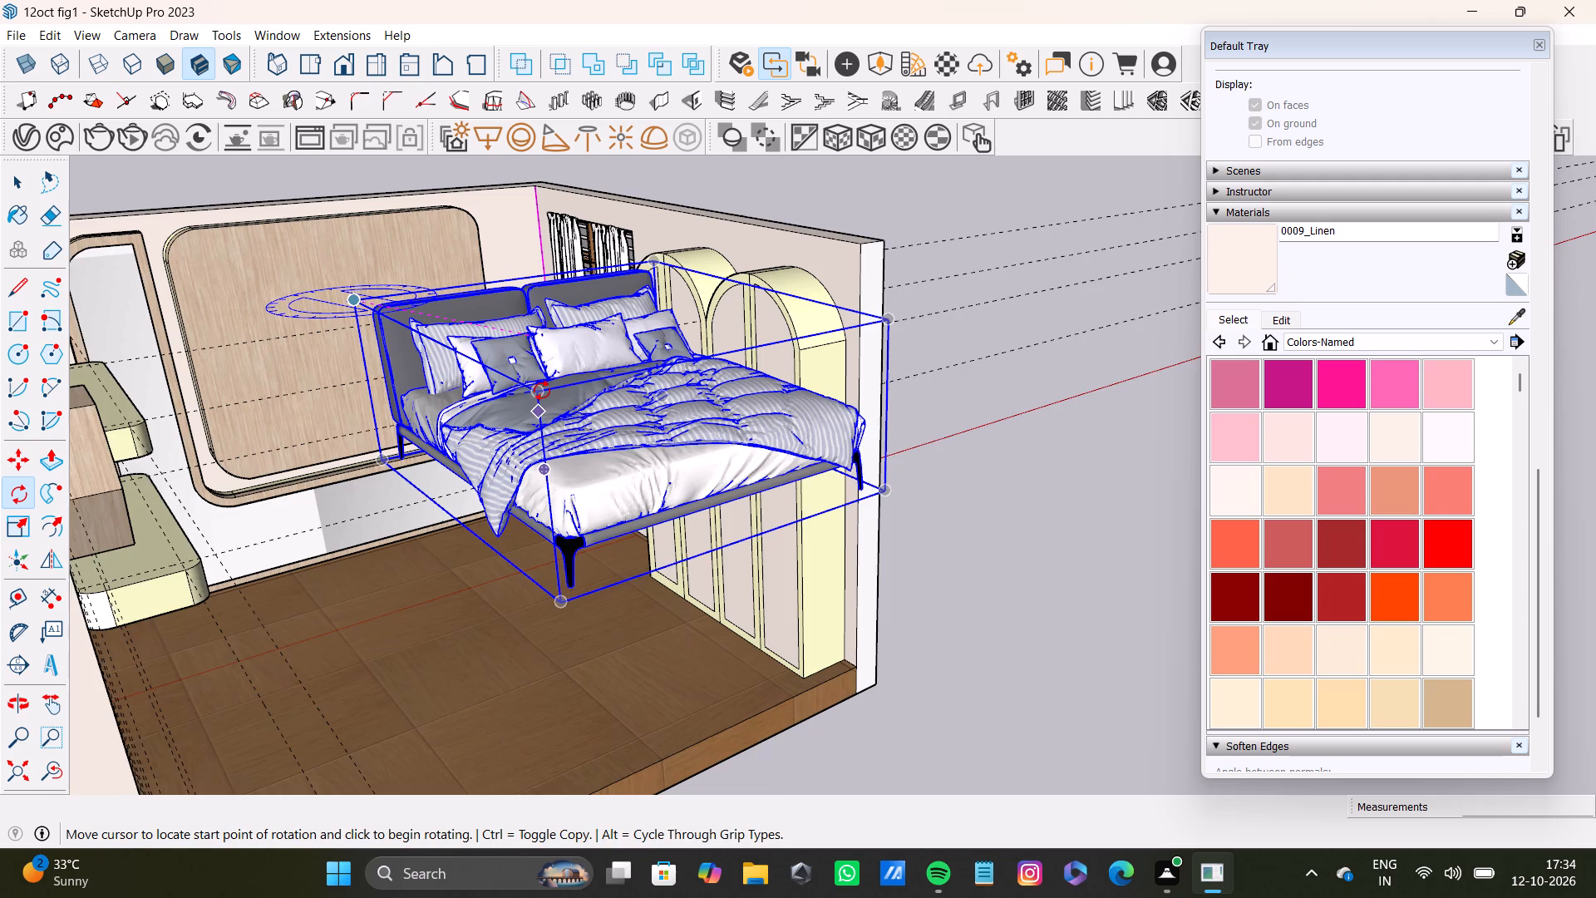
pyautogui.click(539, 394)
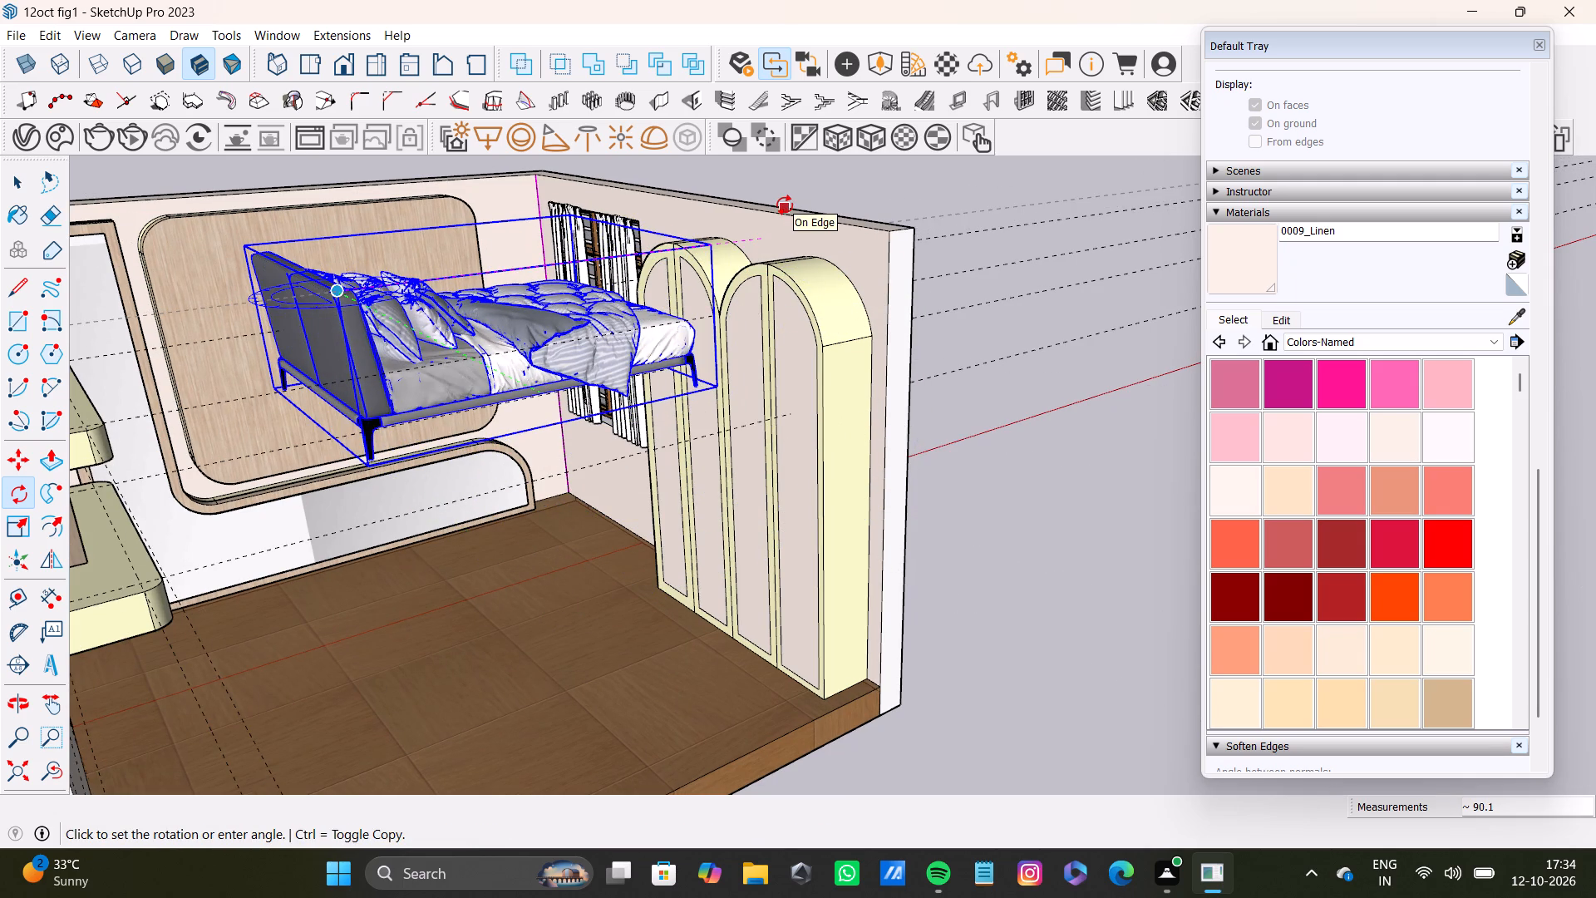
pyautogui.write('90')
pyautogui.press('Return')
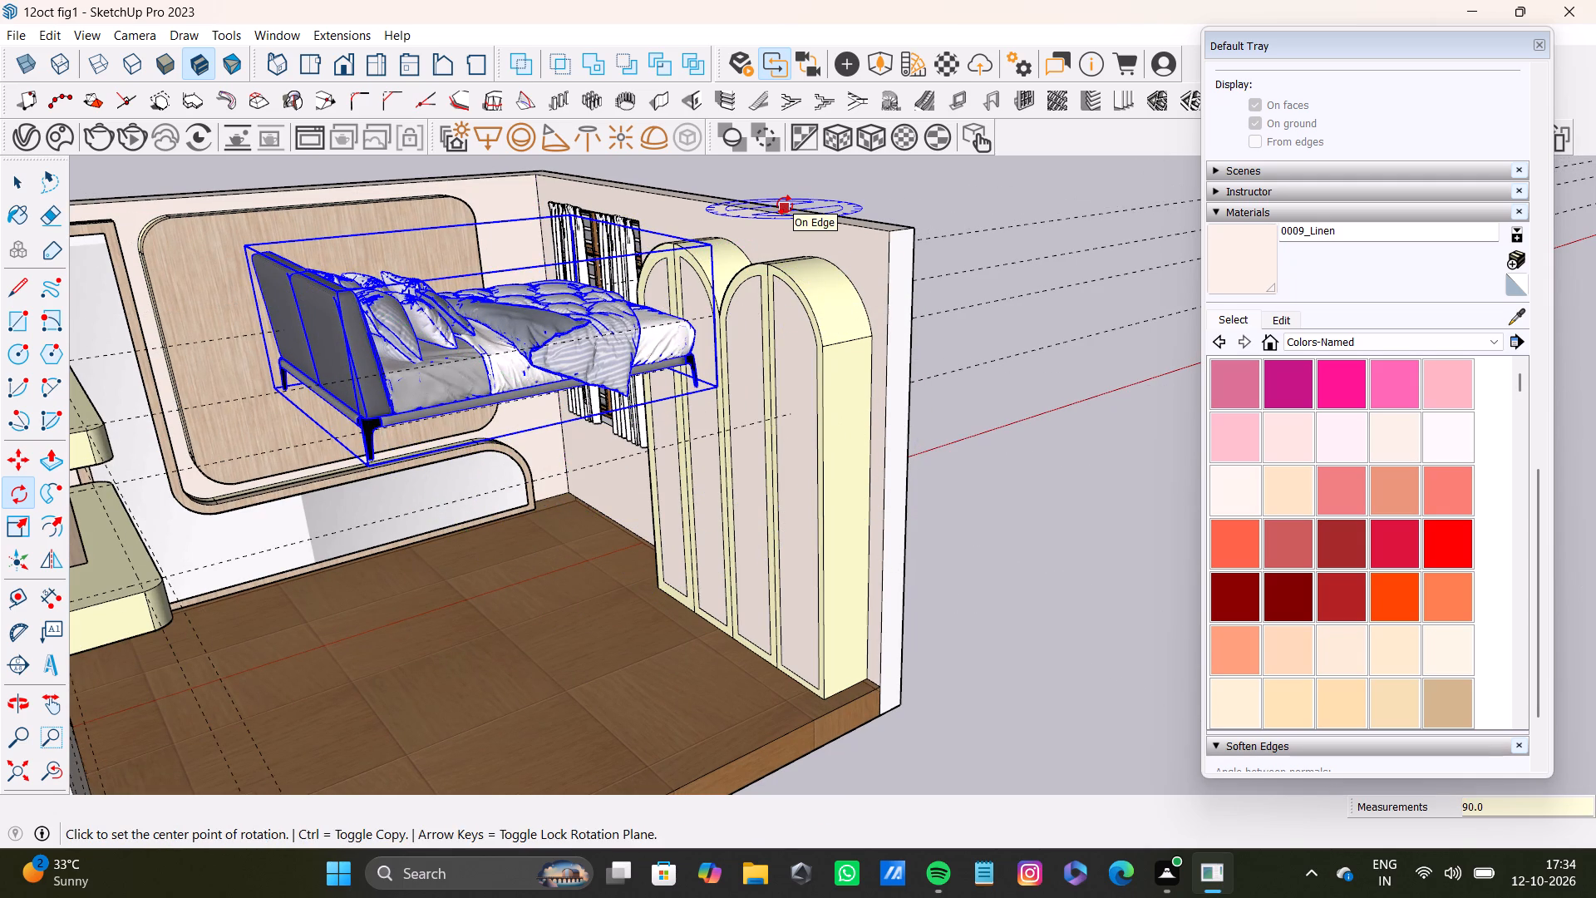
pyautogui.press('space')
# Move the bed by its bottom headboard corner onto the wooden floor beneath the wall shelves, with the headboard towards the shelf wall.
pyautogui.scroll(-3, 715, 352)
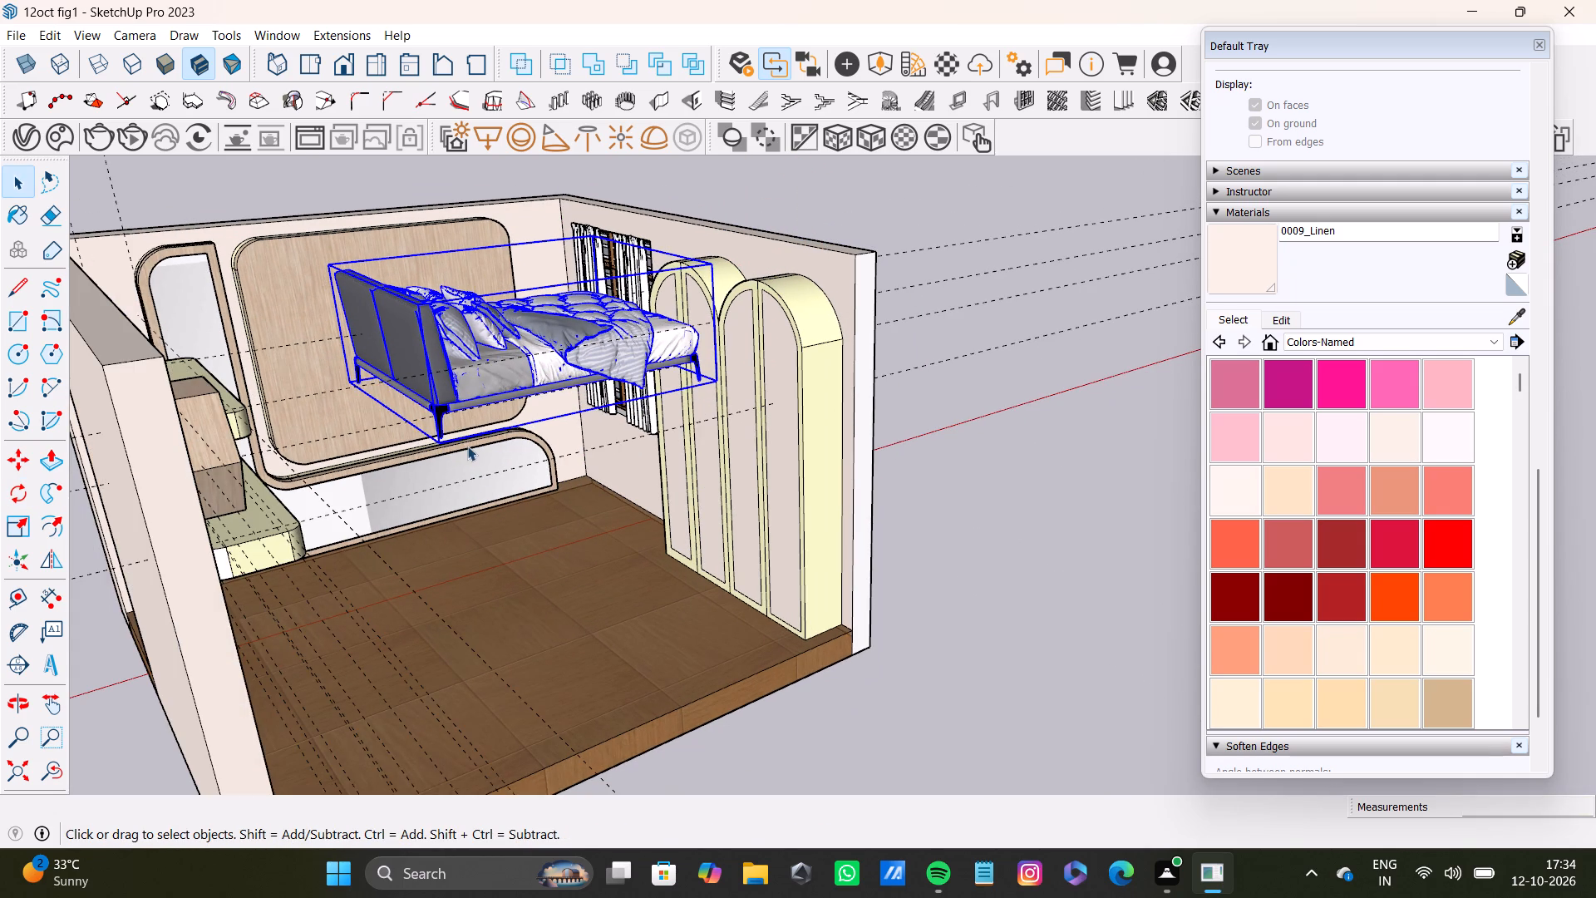
pyautogui.press('m')
pyautogui.click(443, 450)
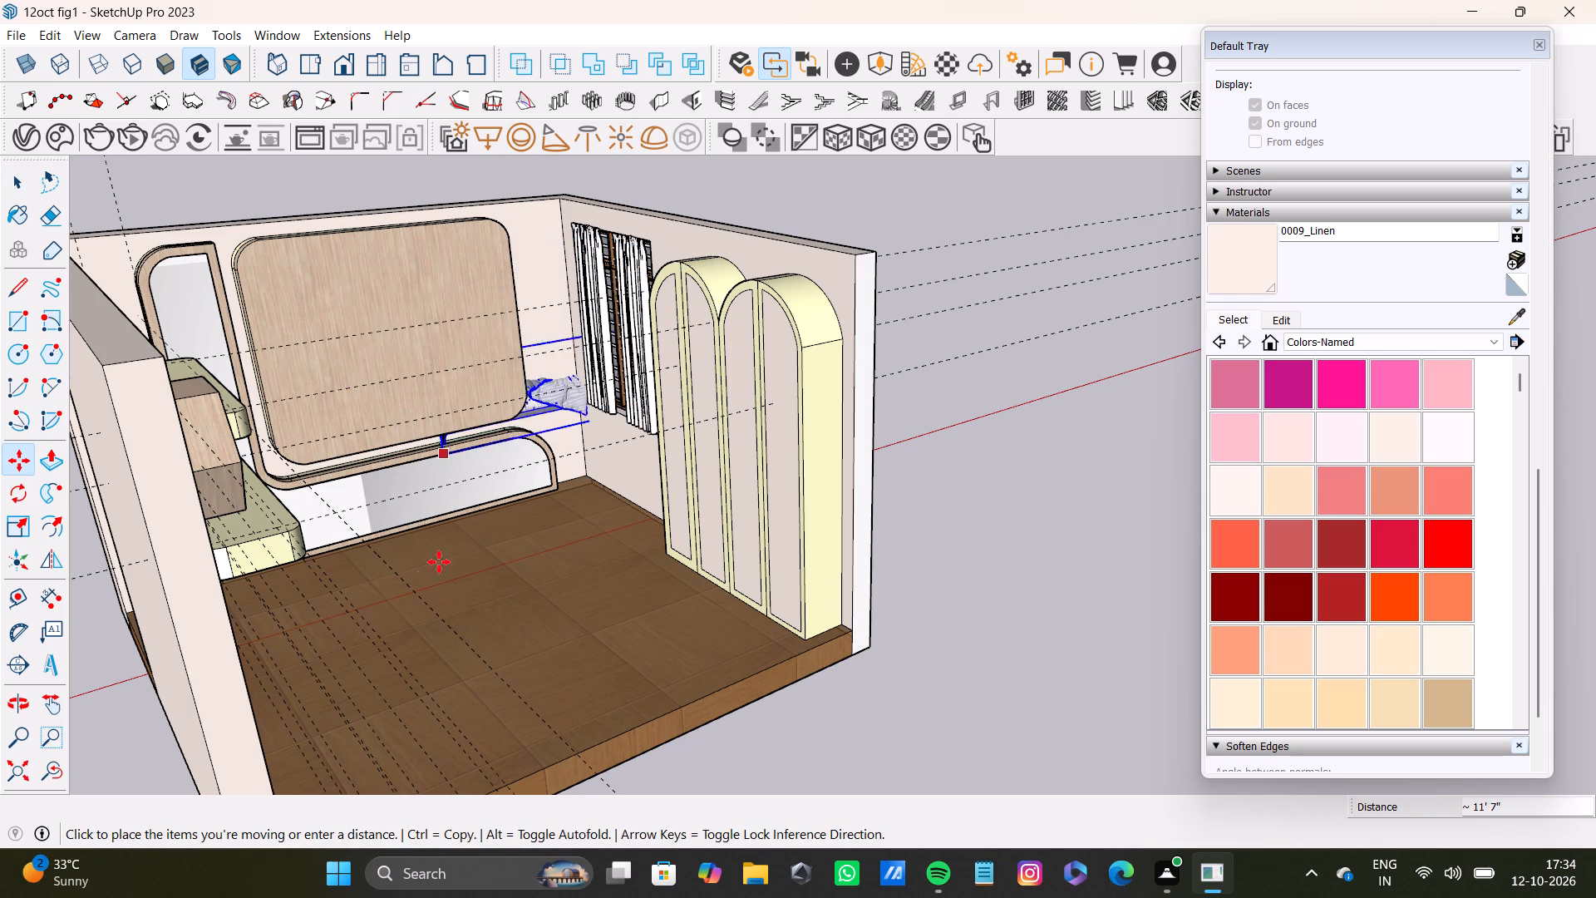
pyautogui.scroll(-4, 367, 748)
pyautogui.moveTo(399, 743); pyautogui.dragTo(209, 780, button='middle')
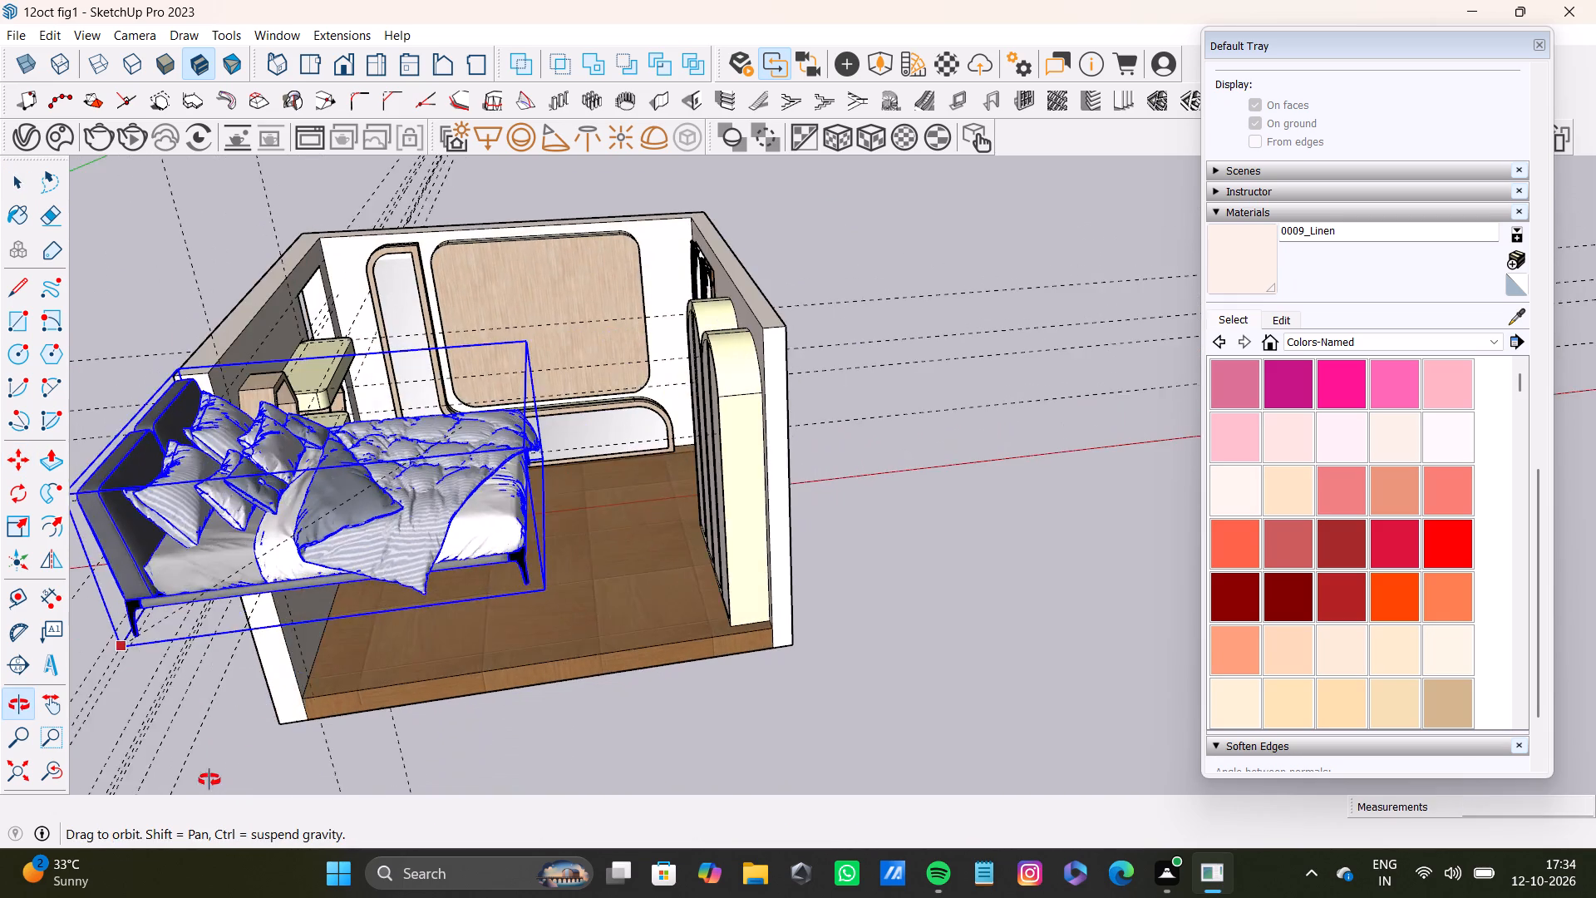
pyautogui.moveTo(209, 780); pyautogui.dragTo(214, 772, button='middle')
pyautogui.scroll(5, 327, 692)
pyautogui.click(371, 656)
pyautogui.scroll(-4, 367, 656)
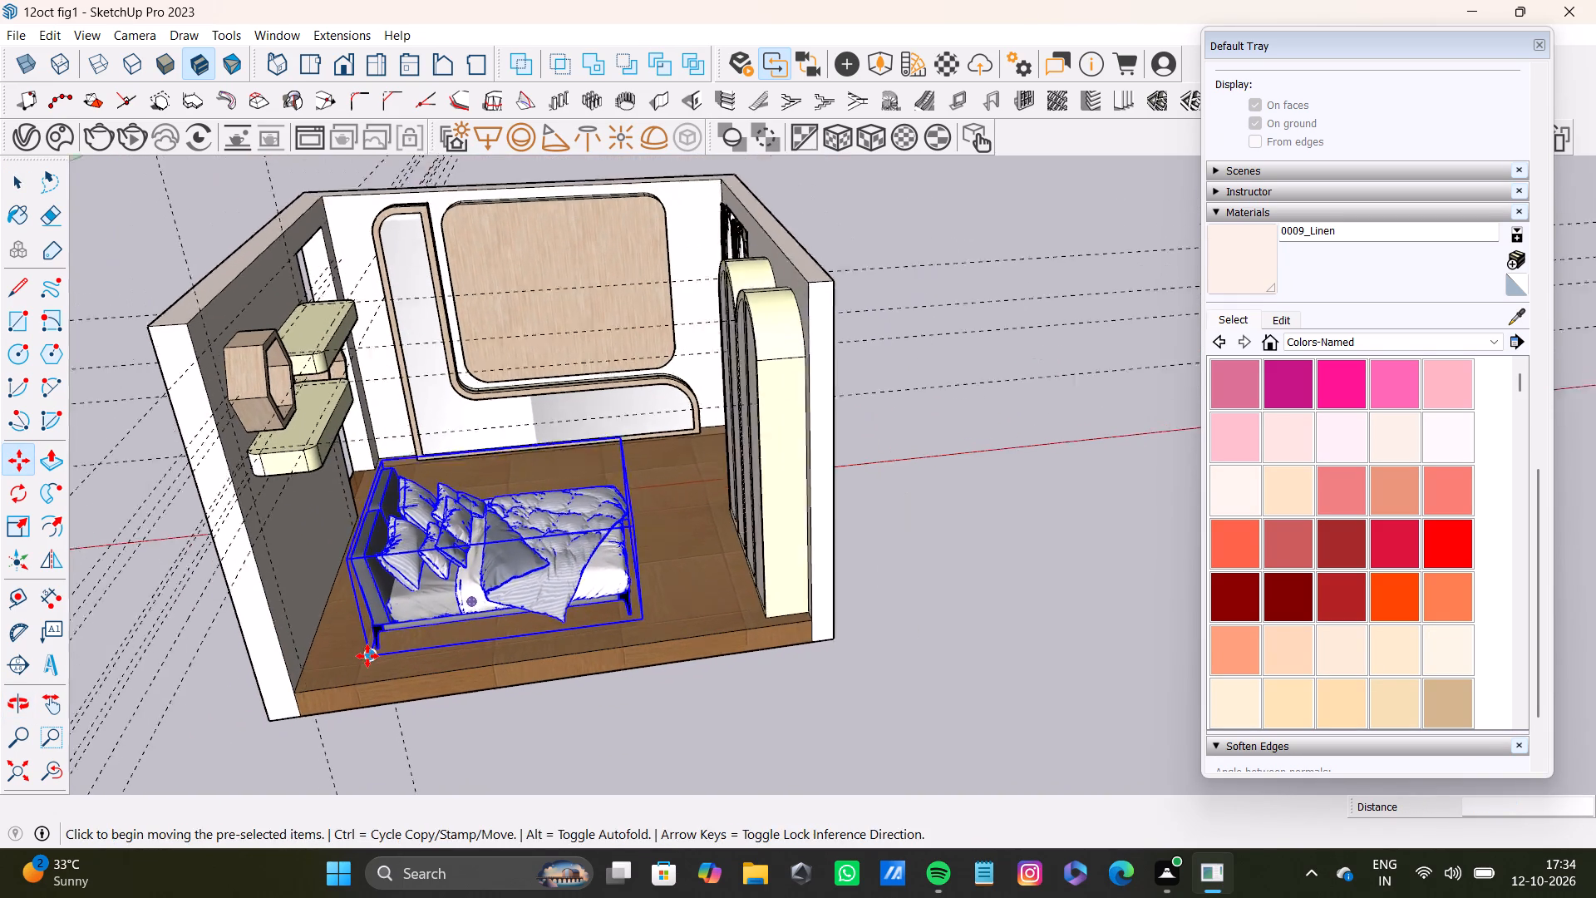
pyautogui.moveTo(367, 656); pyautogui.dragTo(294, 656, button='middle')
pyautogui.scroll(13, 310, 563)
pyautogui.press('space')
# Scale the bed up uniformly by about 1.17 from its upper headboard corner, towards the shelf wall.
pyautogui.moveTo(367, 520); pyautogui.dragTo(549, 481, button='middle')
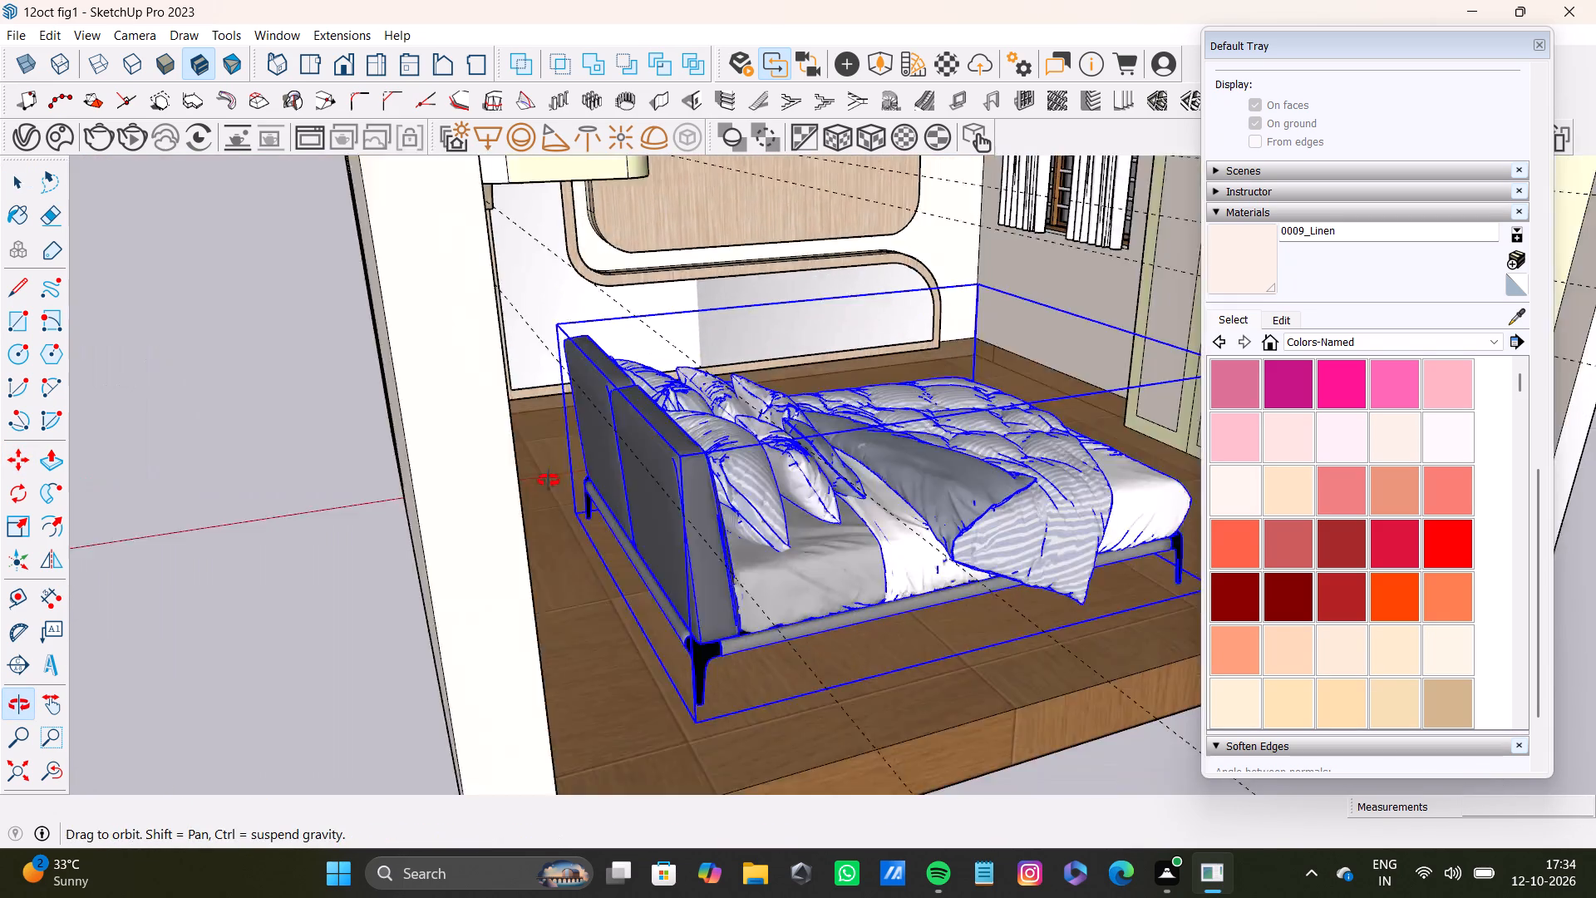
pyautogui.moveTo(549, 481); pyautogui.dragTo(233, 481, button='middle')
pyautogui.scroll(4, 524, 556)
pyautogui.scroll(-7, 538, 543)
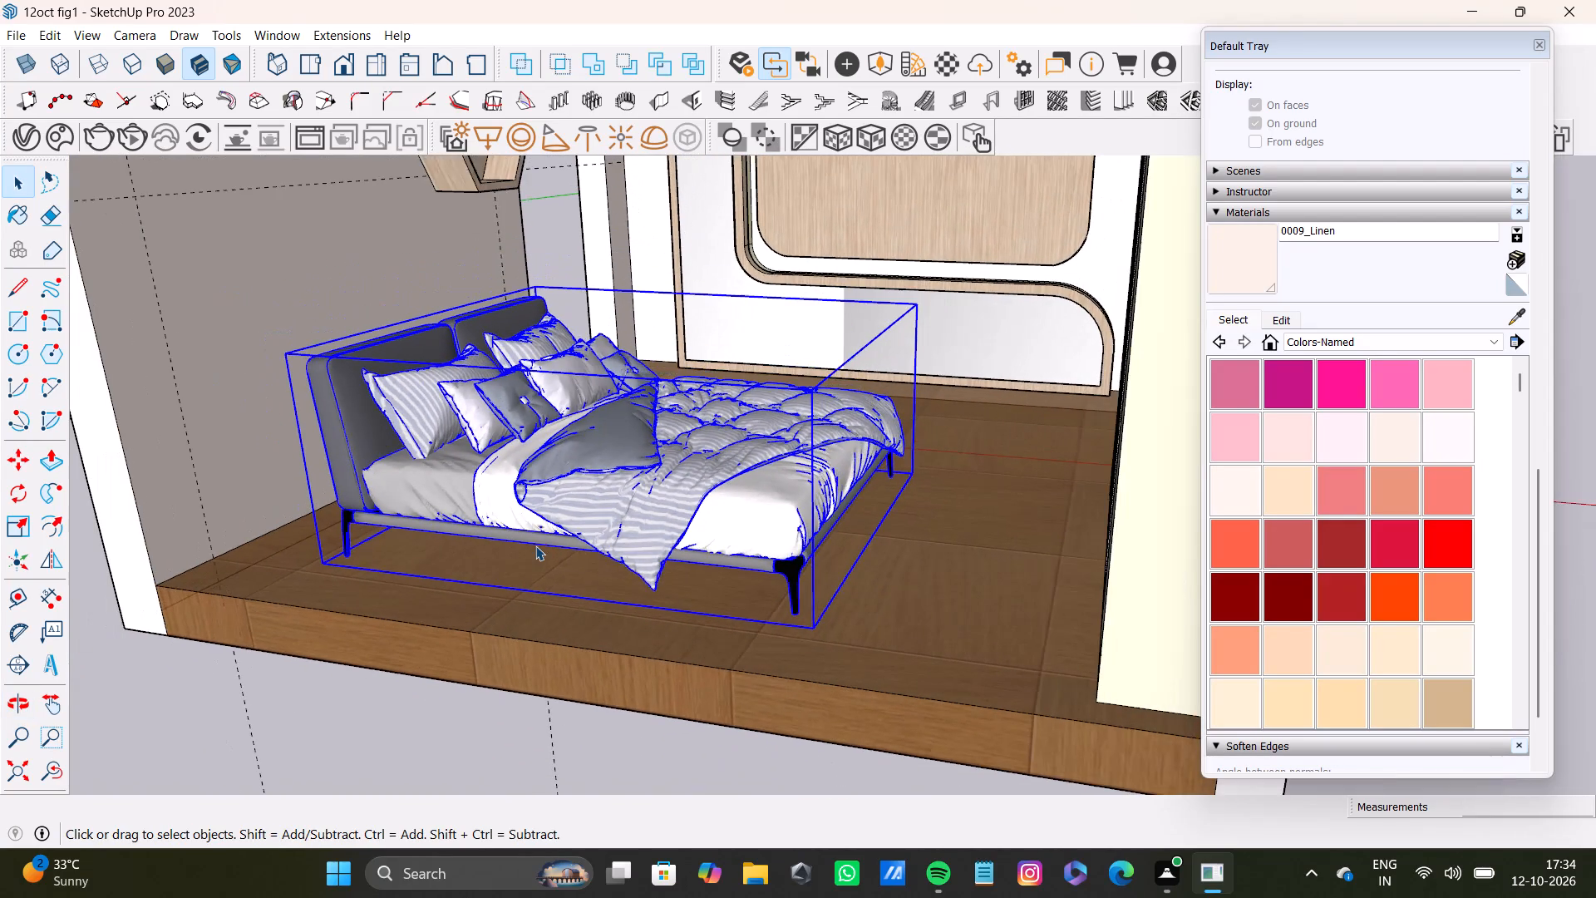
pyautogui.moveTo(535, 545); pyautogui.dragTo(566, 514, button='middle')
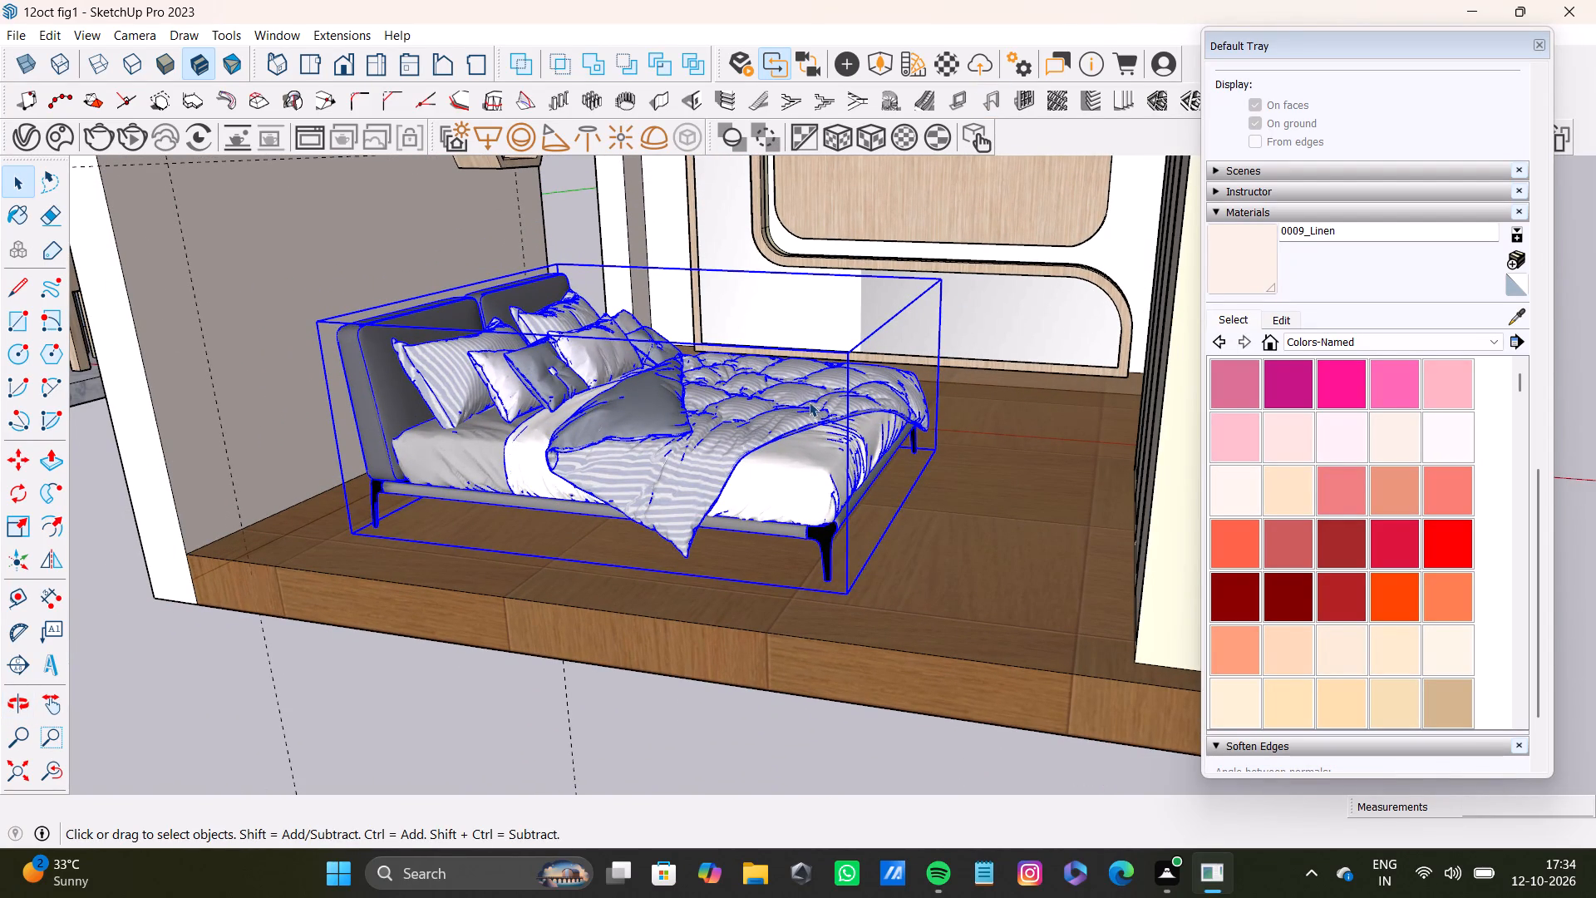
pyautogui.press('s')
pyautogui.moveTo(506, 380); pyautogui.dragTo(718, 587, button='middle')
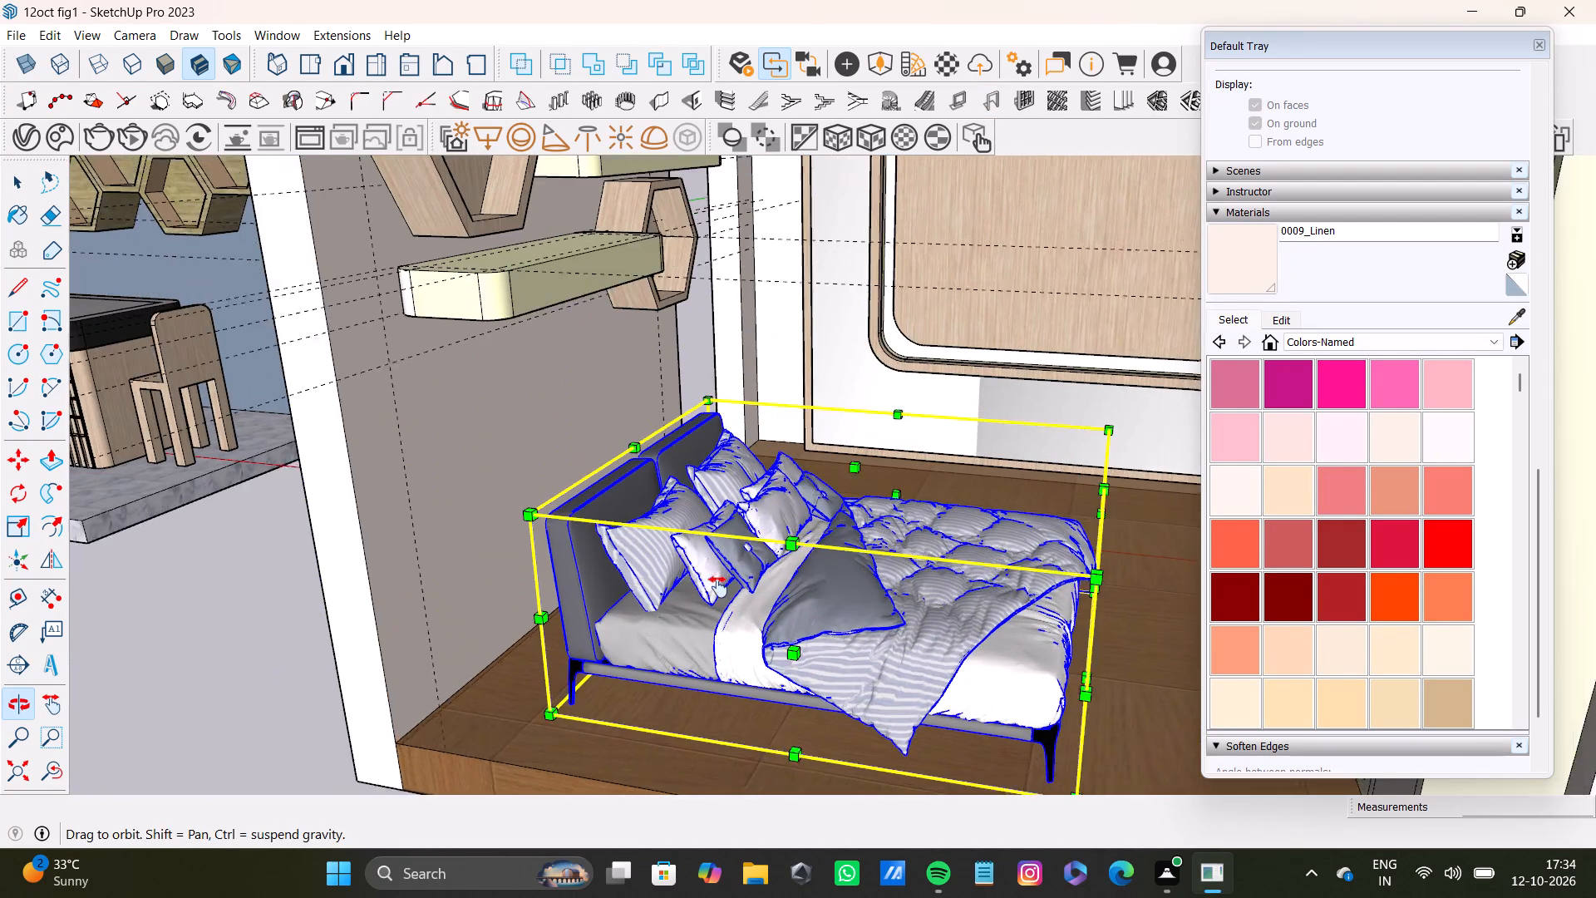
pyautogui.moveTo(718, 587); pyautogui.dragTo(718, 596, button='middle')
pyautogui.moveTo(717, 426); pyautogui.dragTo(718, 386)
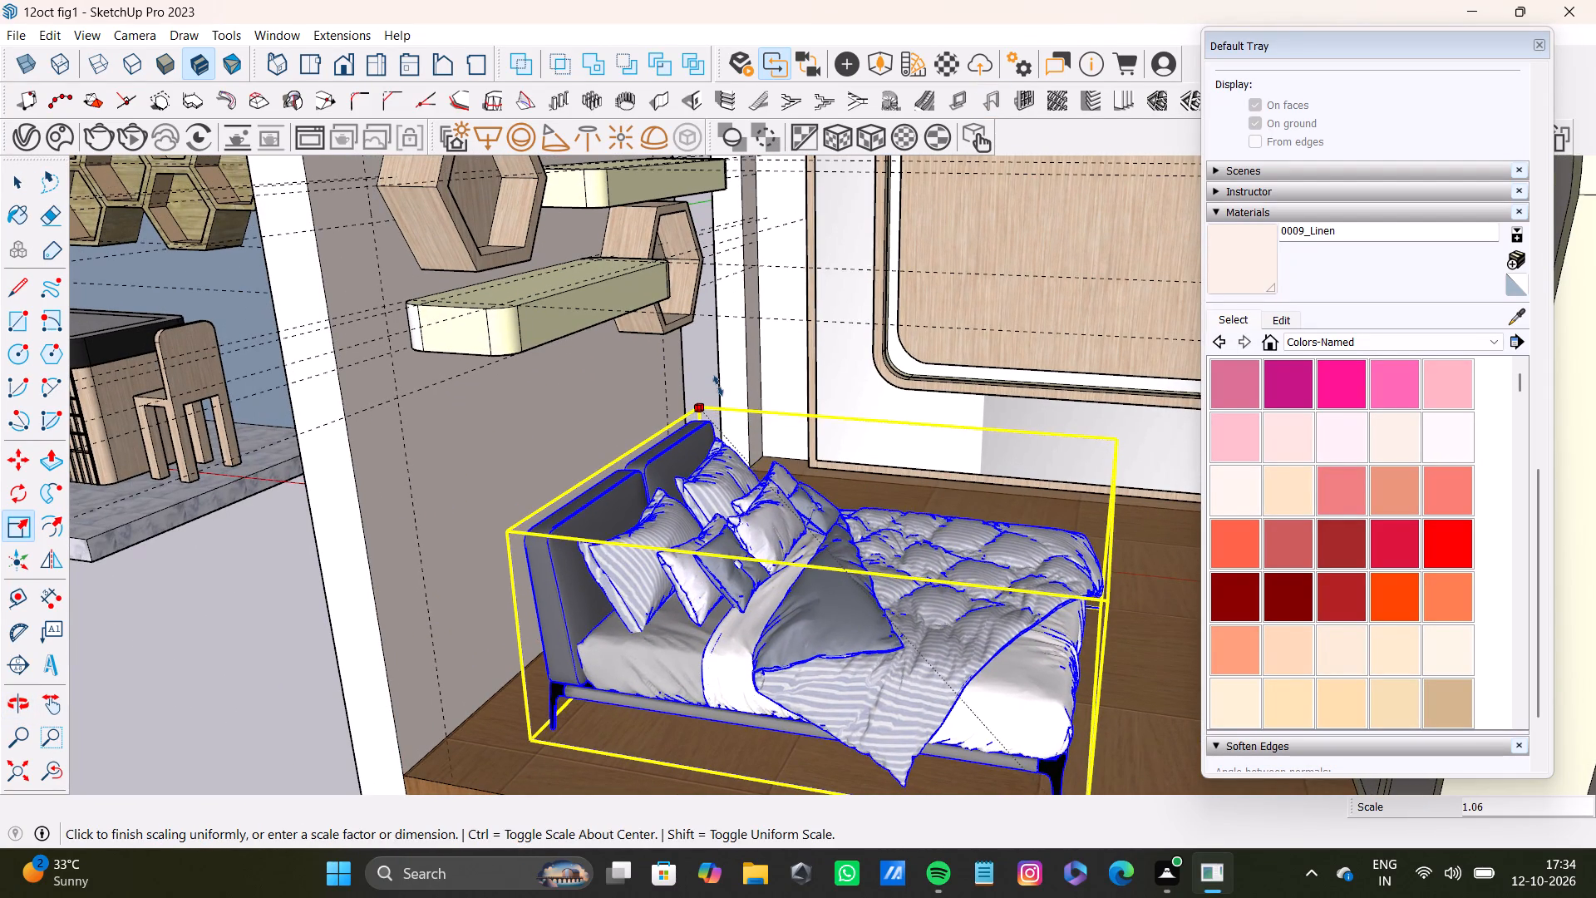
pyautogui.moveTo(718, 386); pyautogui.dragTo(691, 362)
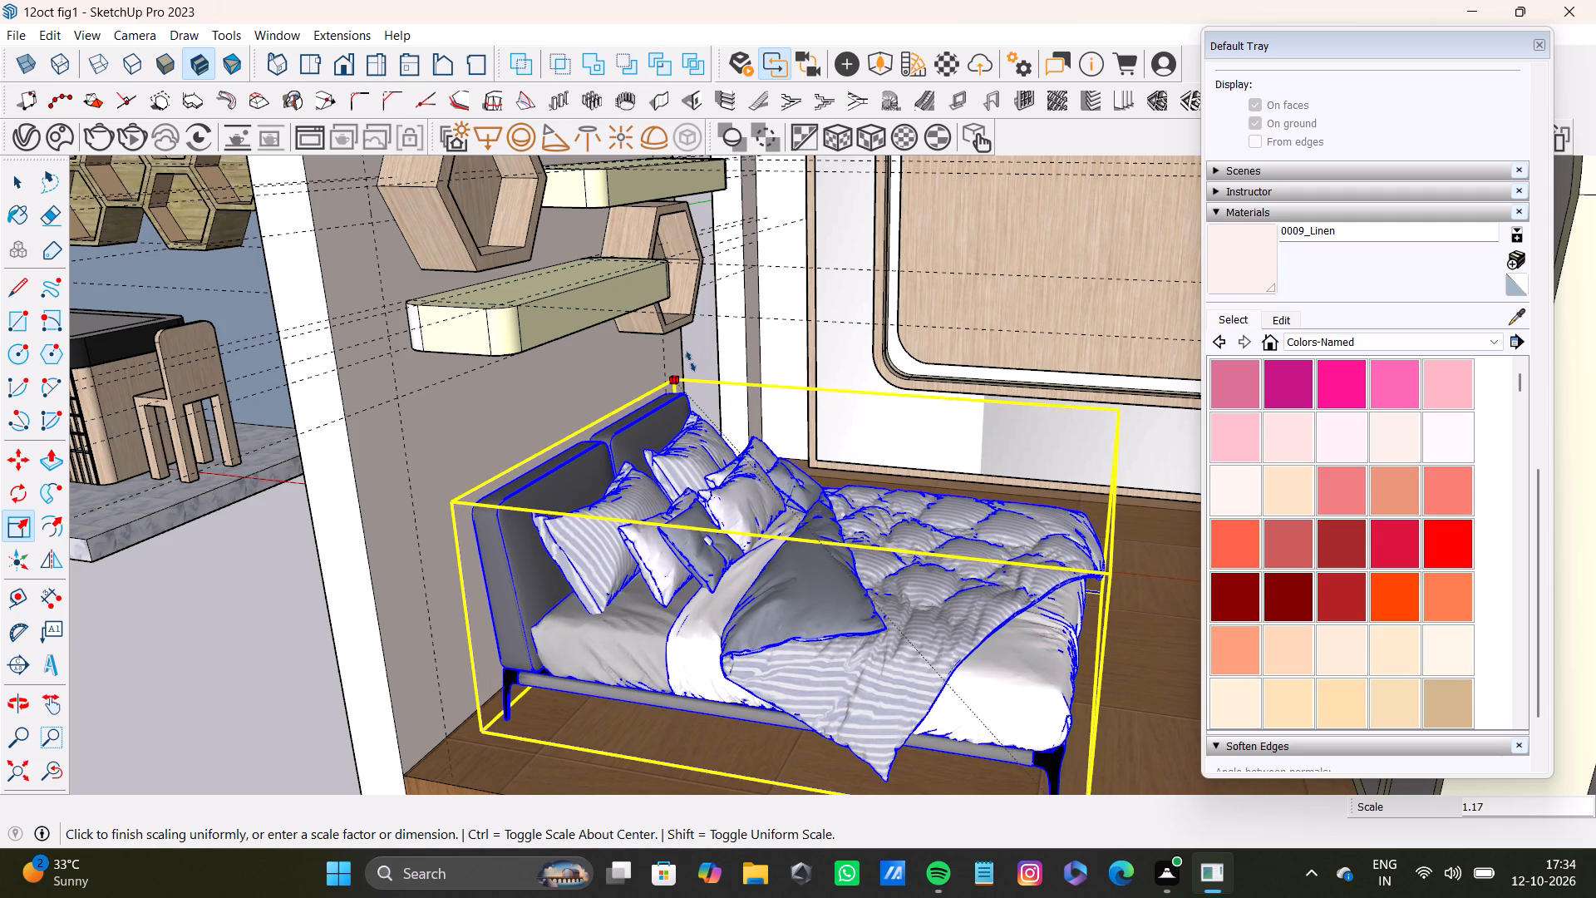
pyautogui.moveTo(691, 362); pyautogui.dragTo(690, 361)
pyautogui.press('space')
# Sample Color E01 from the lower wall shelf and paint its unpainted rounded corner face with it.
pyautogui.scroll(12, 410, 318)
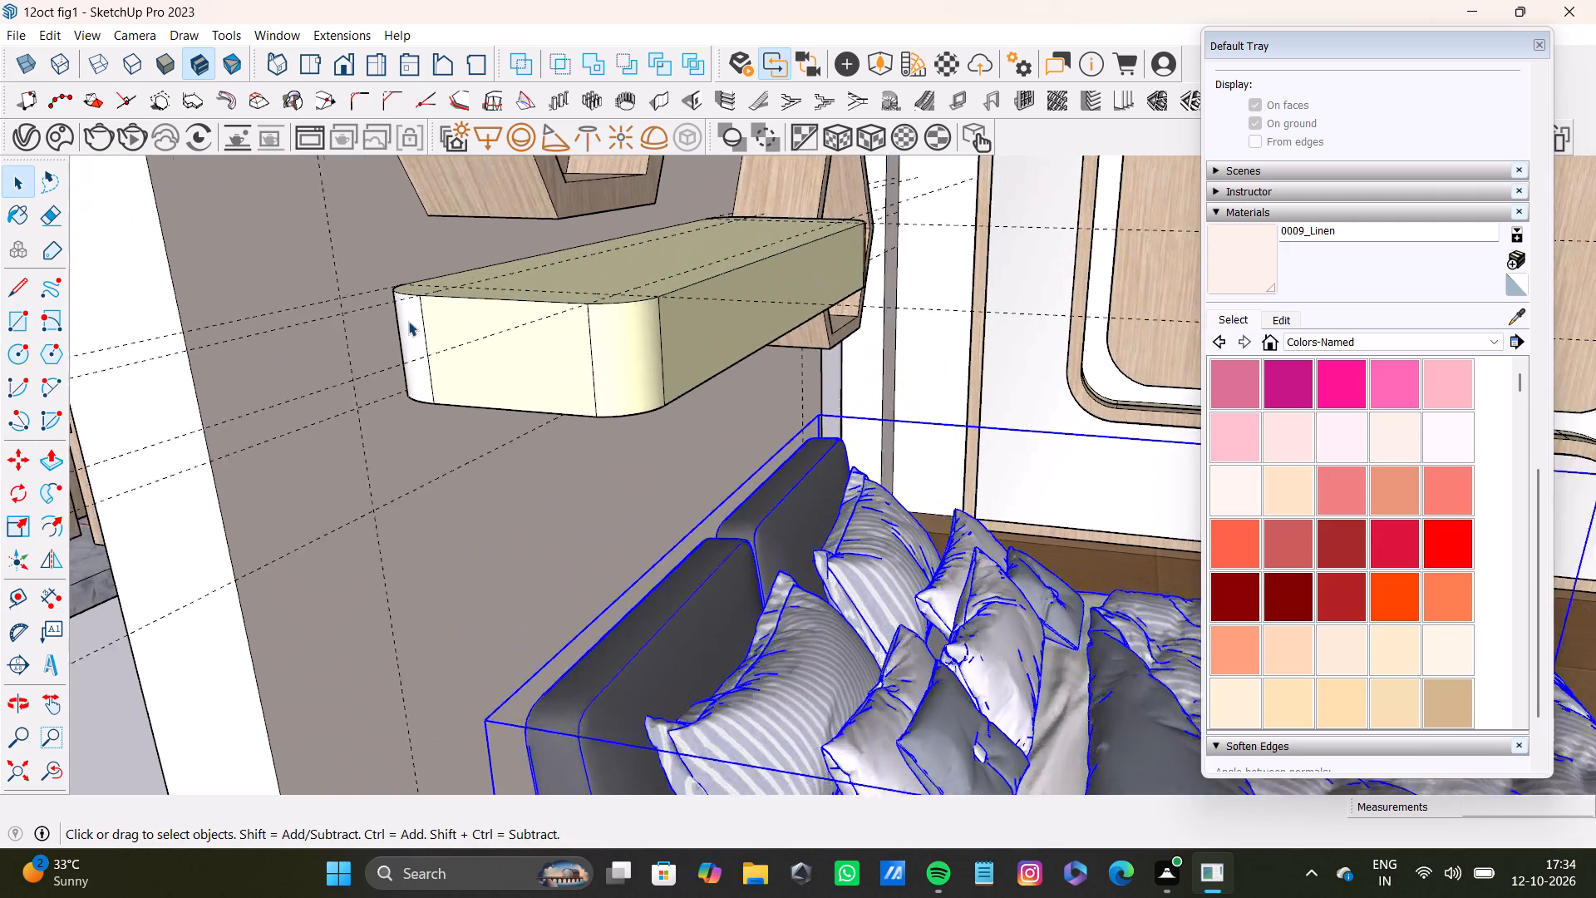
pyautogui.scroll(5, 408, 321)
pyautogui.click(408, 321)
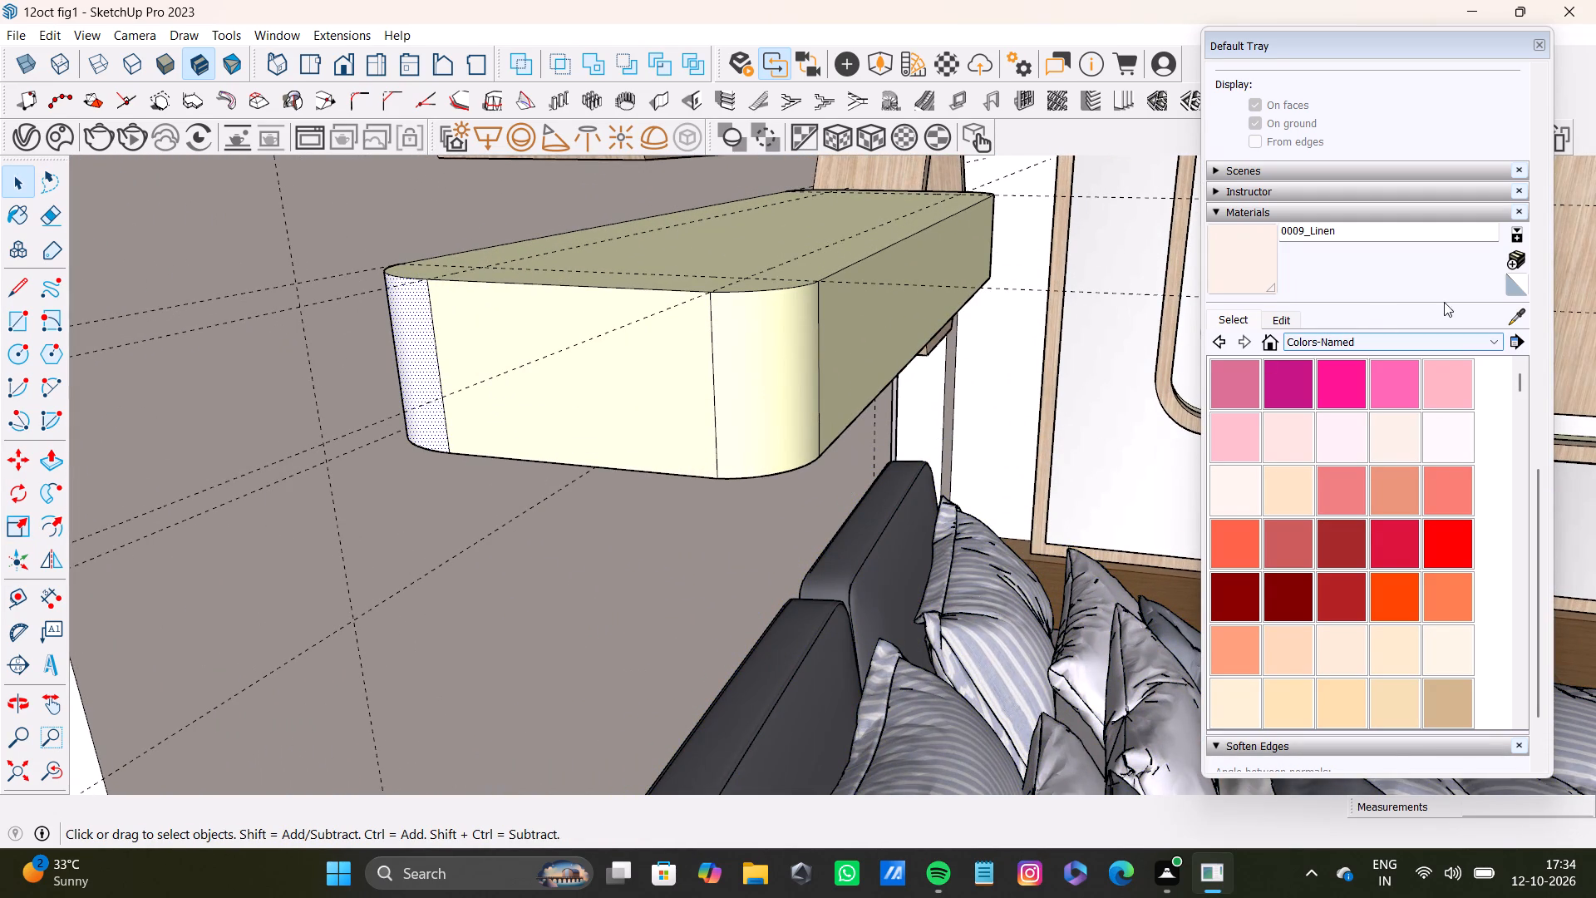
pyautogui.click(1514, 323)
pyautogui.click(630, 332)
pyautogui.click(410, 343)
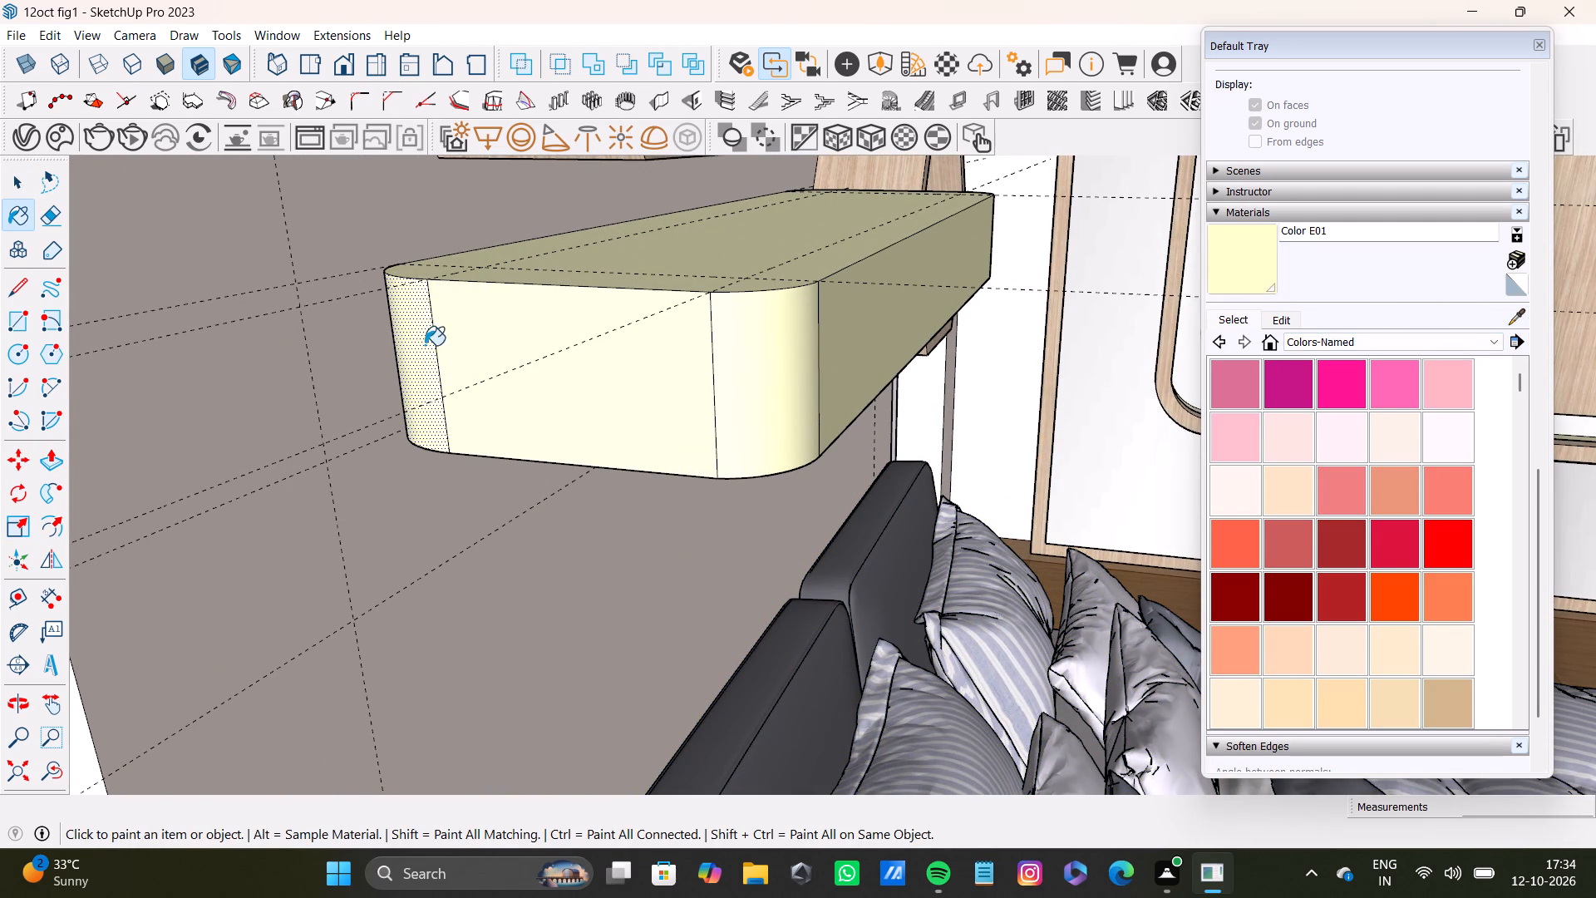
pyautogui.press('space')
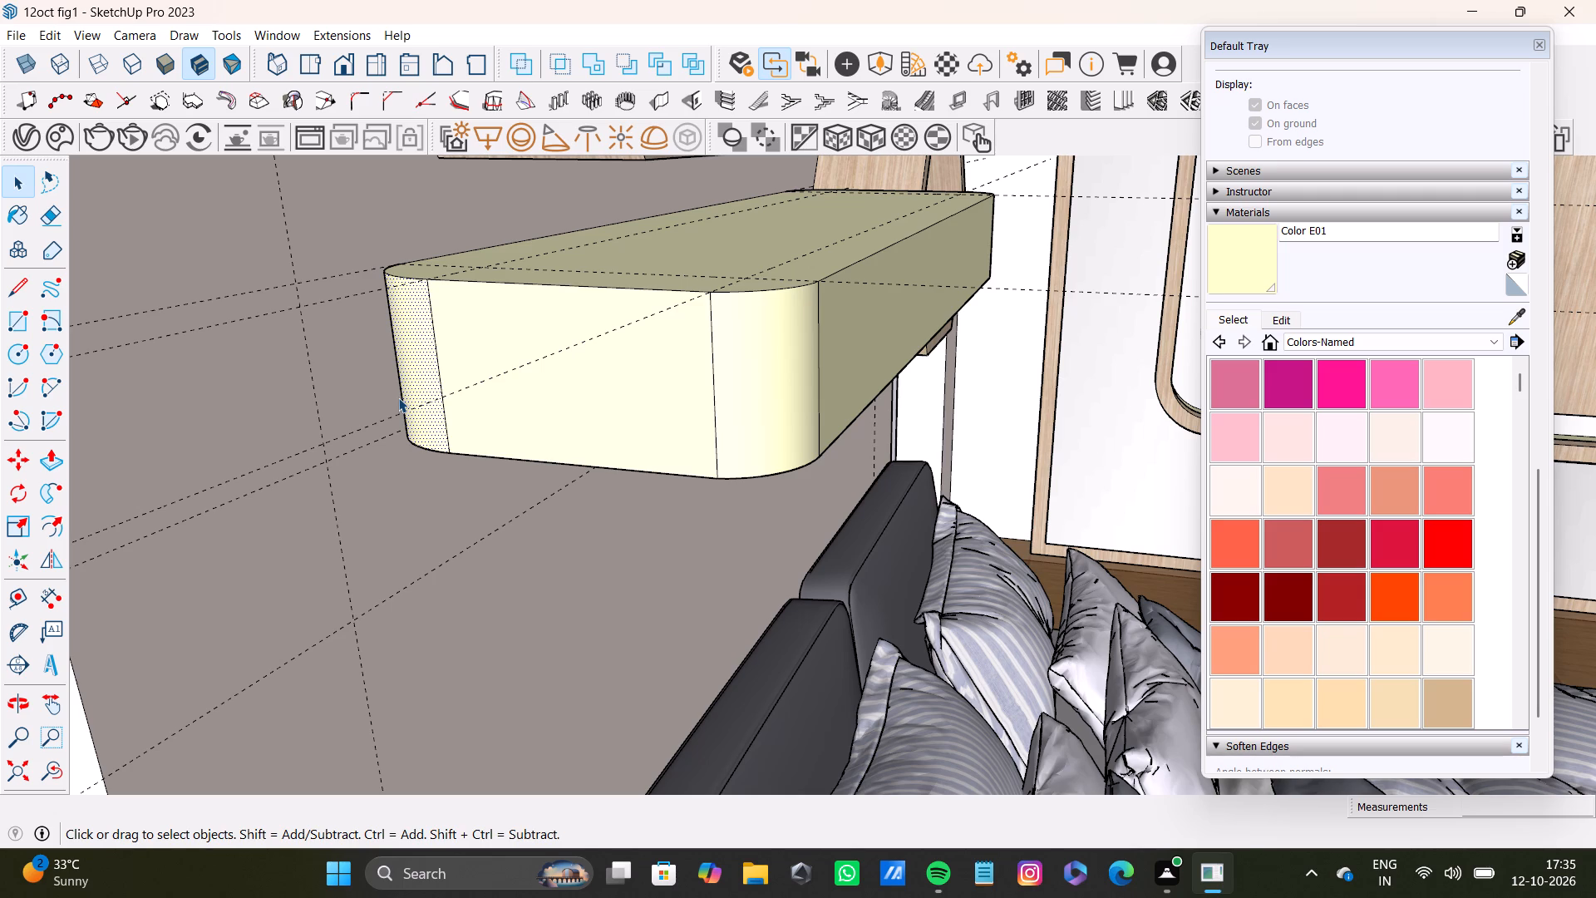
pyautogui.press('space')
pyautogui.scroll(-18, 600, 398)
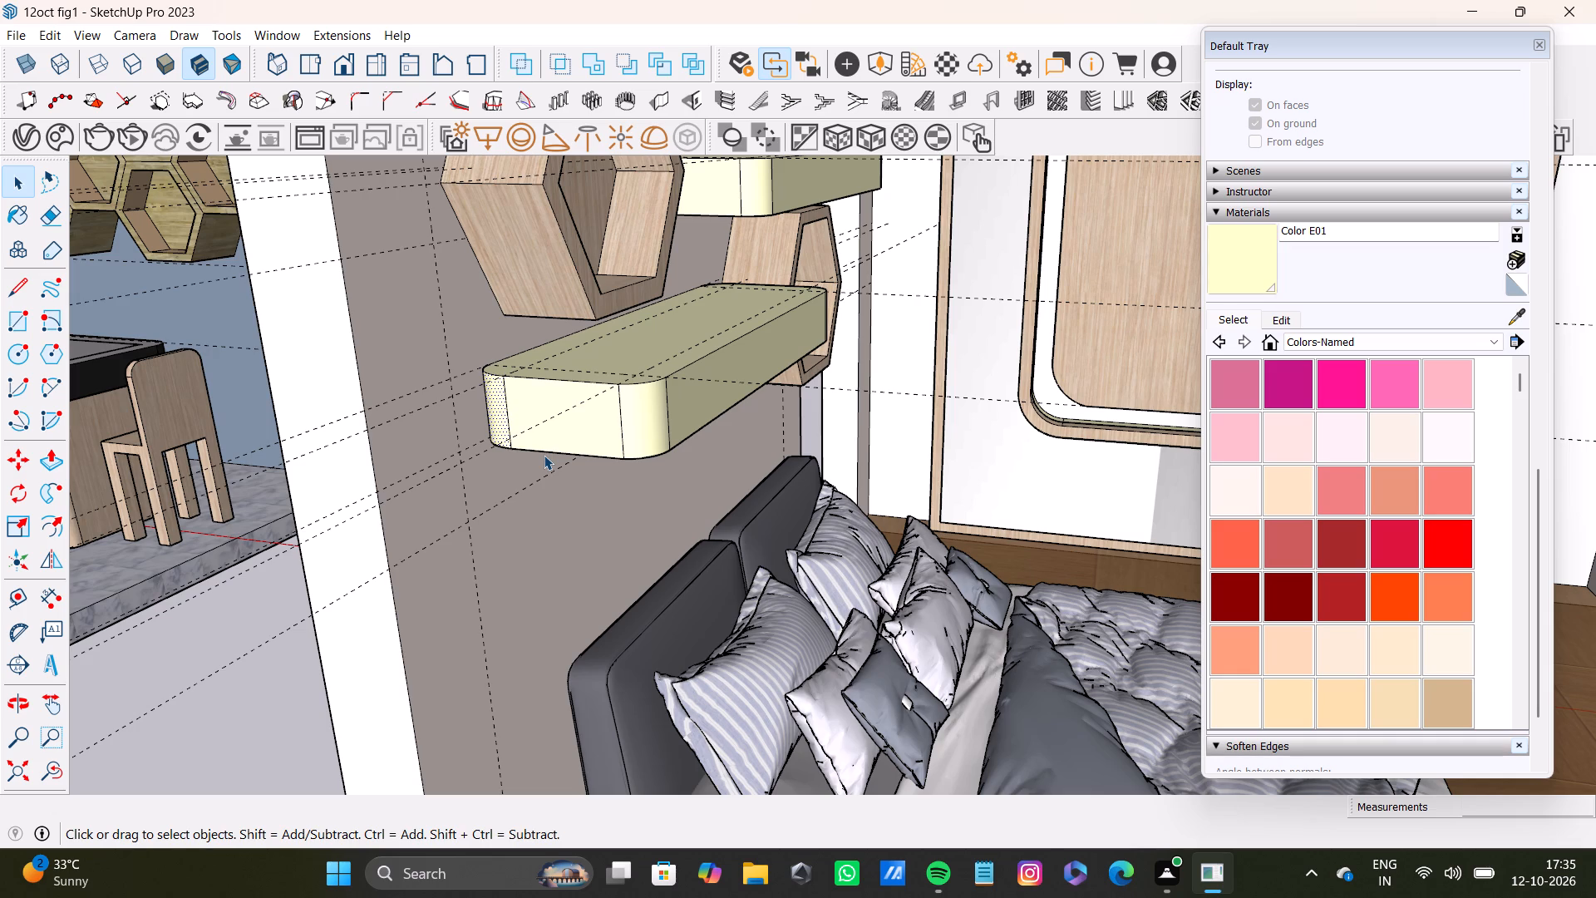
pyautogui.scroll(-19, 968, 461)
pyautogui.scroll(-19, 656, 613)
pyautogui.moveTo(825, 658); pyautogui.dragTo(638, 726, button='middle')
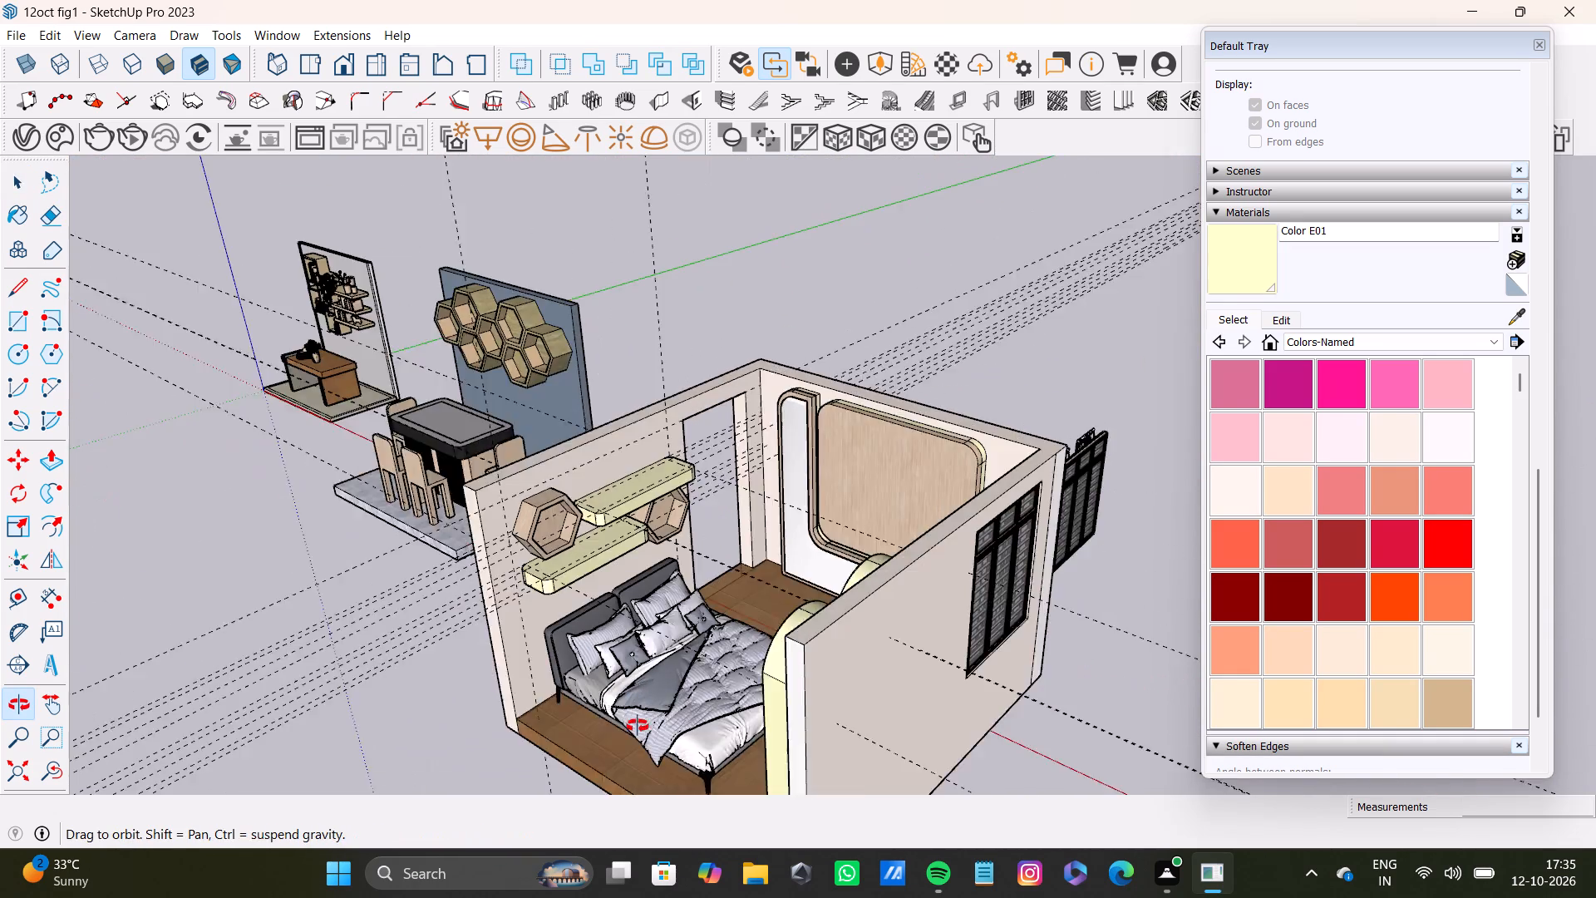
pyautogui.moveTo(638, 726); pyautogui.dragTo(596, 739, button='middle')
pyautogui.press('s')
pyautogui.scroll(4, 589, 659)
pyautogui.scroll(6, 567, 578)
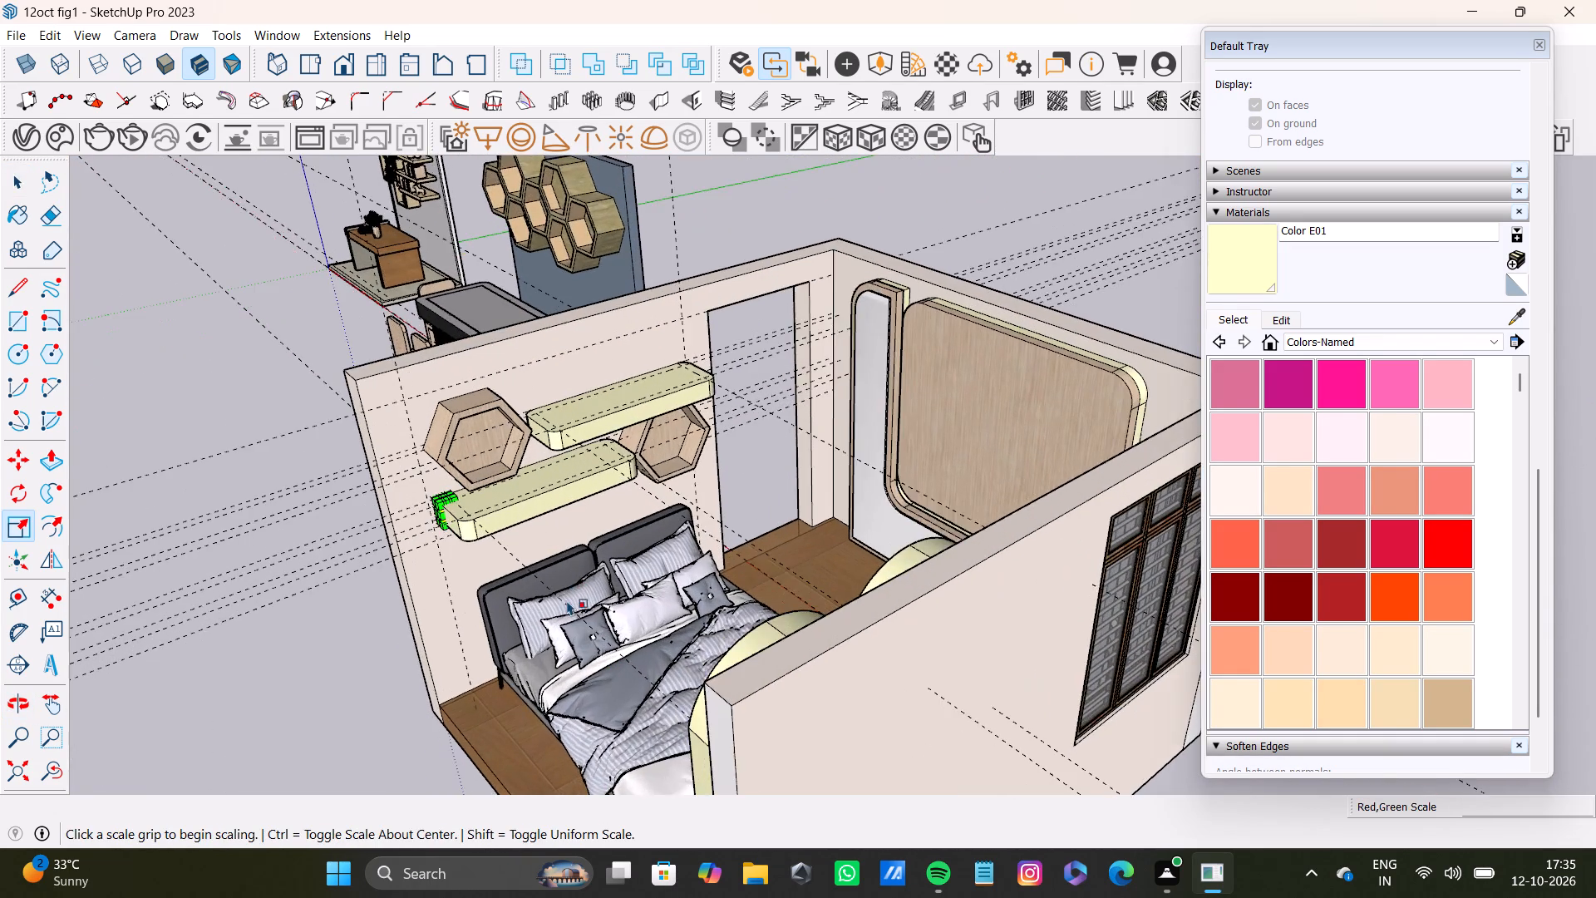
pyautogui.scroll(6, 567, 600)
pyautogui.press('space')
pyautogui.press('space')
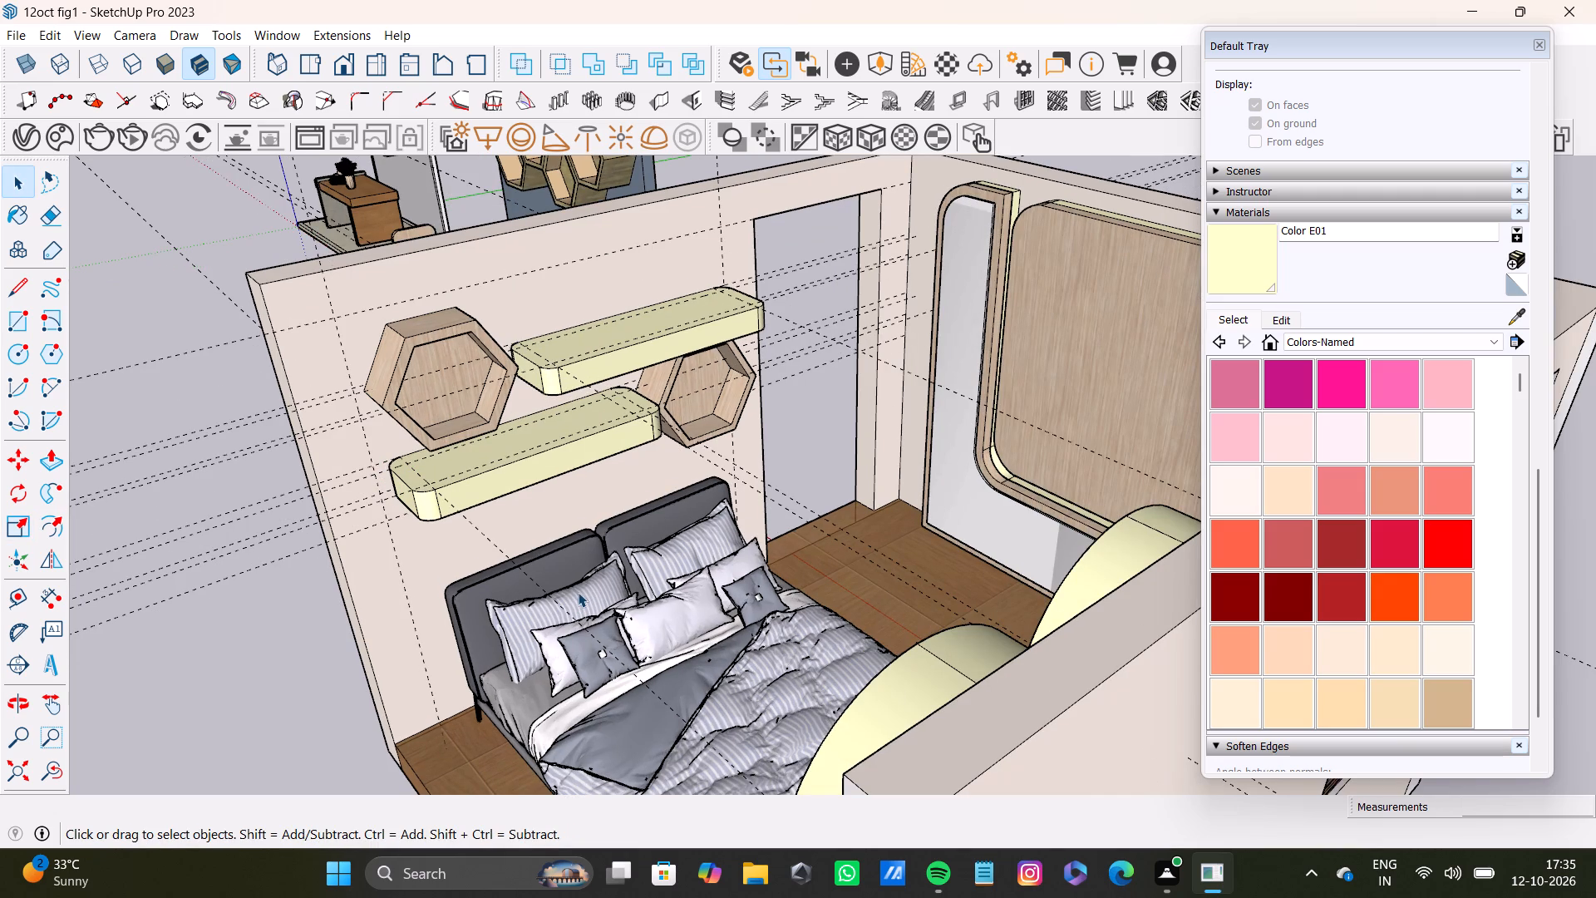
# Stretch the bed vertically along the blue axis to about 1.19 of its height, keeping its base on the floor.
pyautogui.moveTo(616, 629); pyautogui.dragTo(672, 641, button='middle')
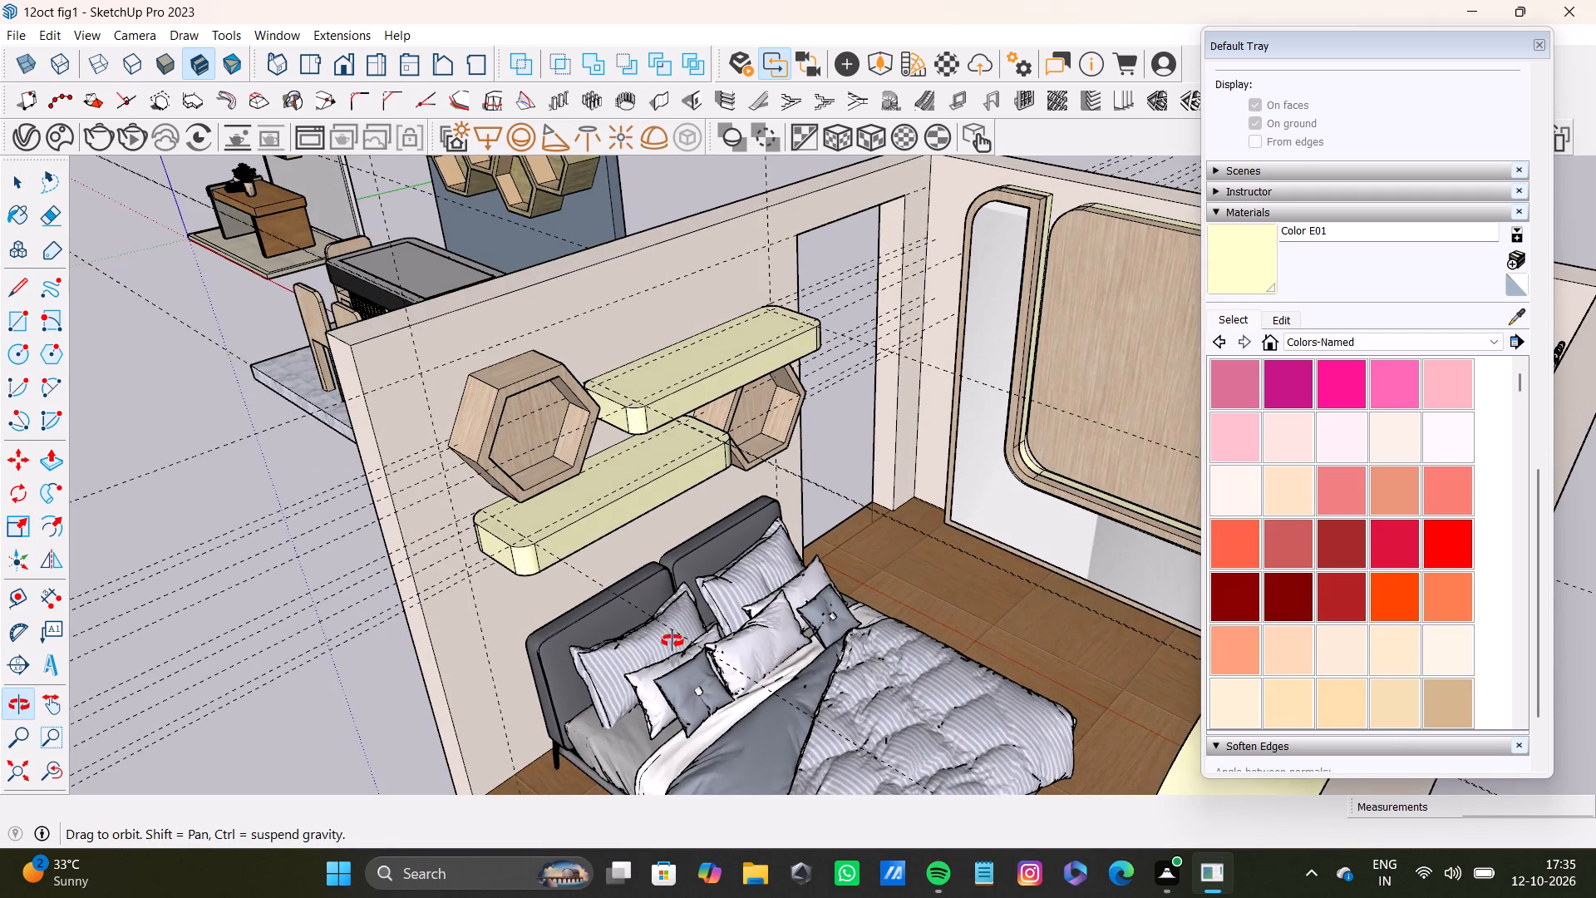
pyautogui.moveTo(672, 641); pyautogui.dragTo(668, 645, button='middle')
pyautogui.scroll(4, 657, 649)
pyautogui.scroll(-8, 658, 634)
pyautogui.keyDown('shift'); pyautogui.moveTo(655, 642); pyautogui.dragTo(648, 562, button='middle'); pyautogui.keyUp('shift')
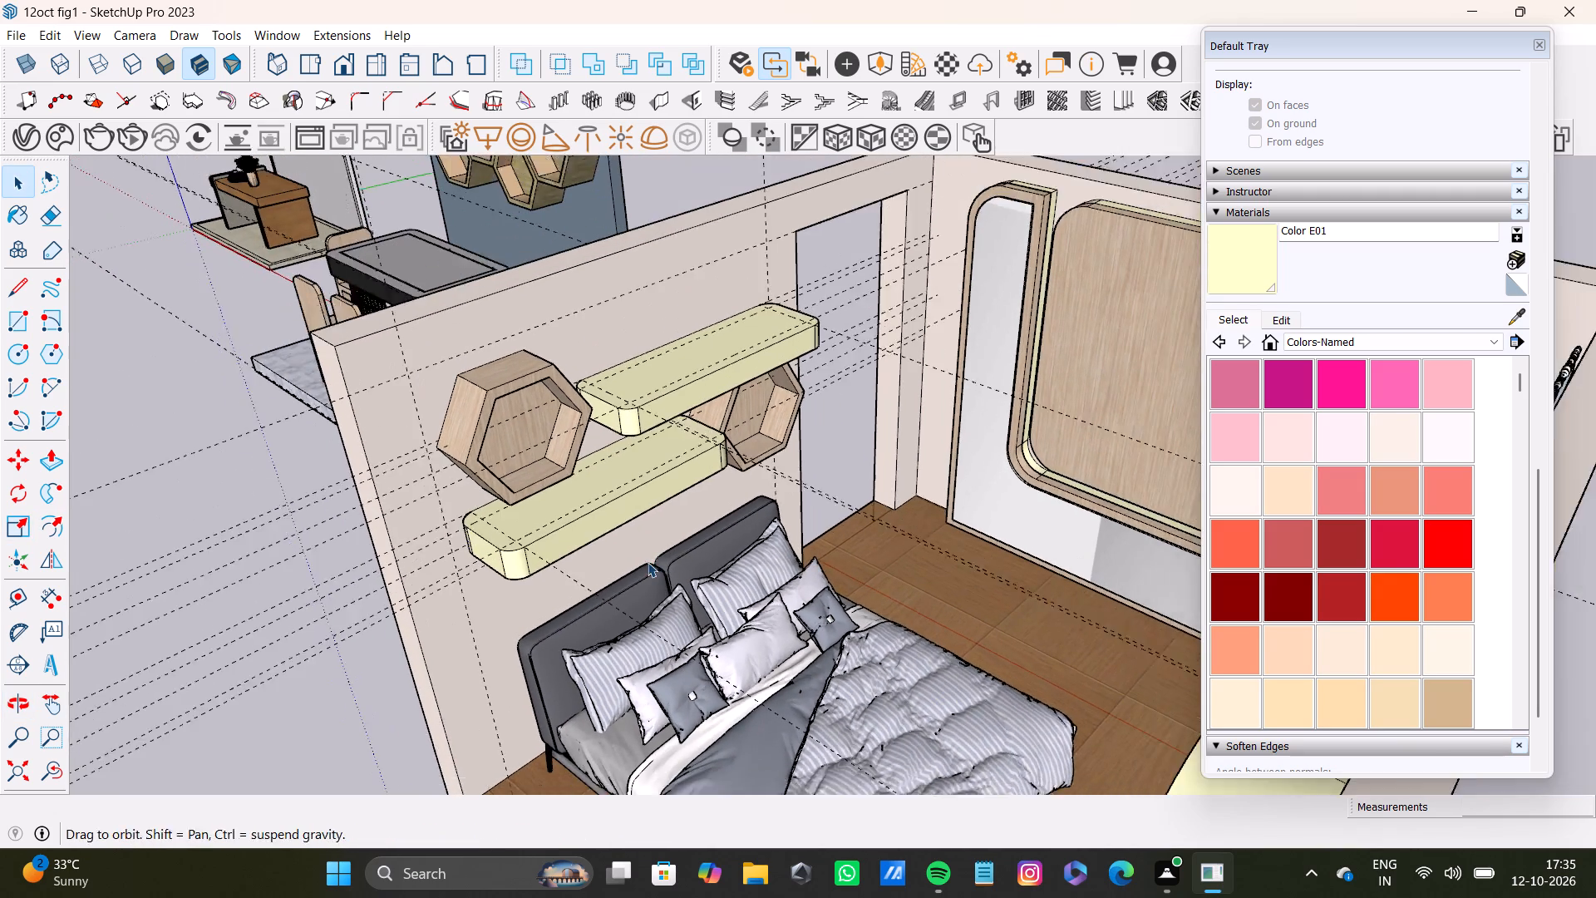
pyautogui.scroll(6, 648, 562)
pyautogui.click(744, 529)
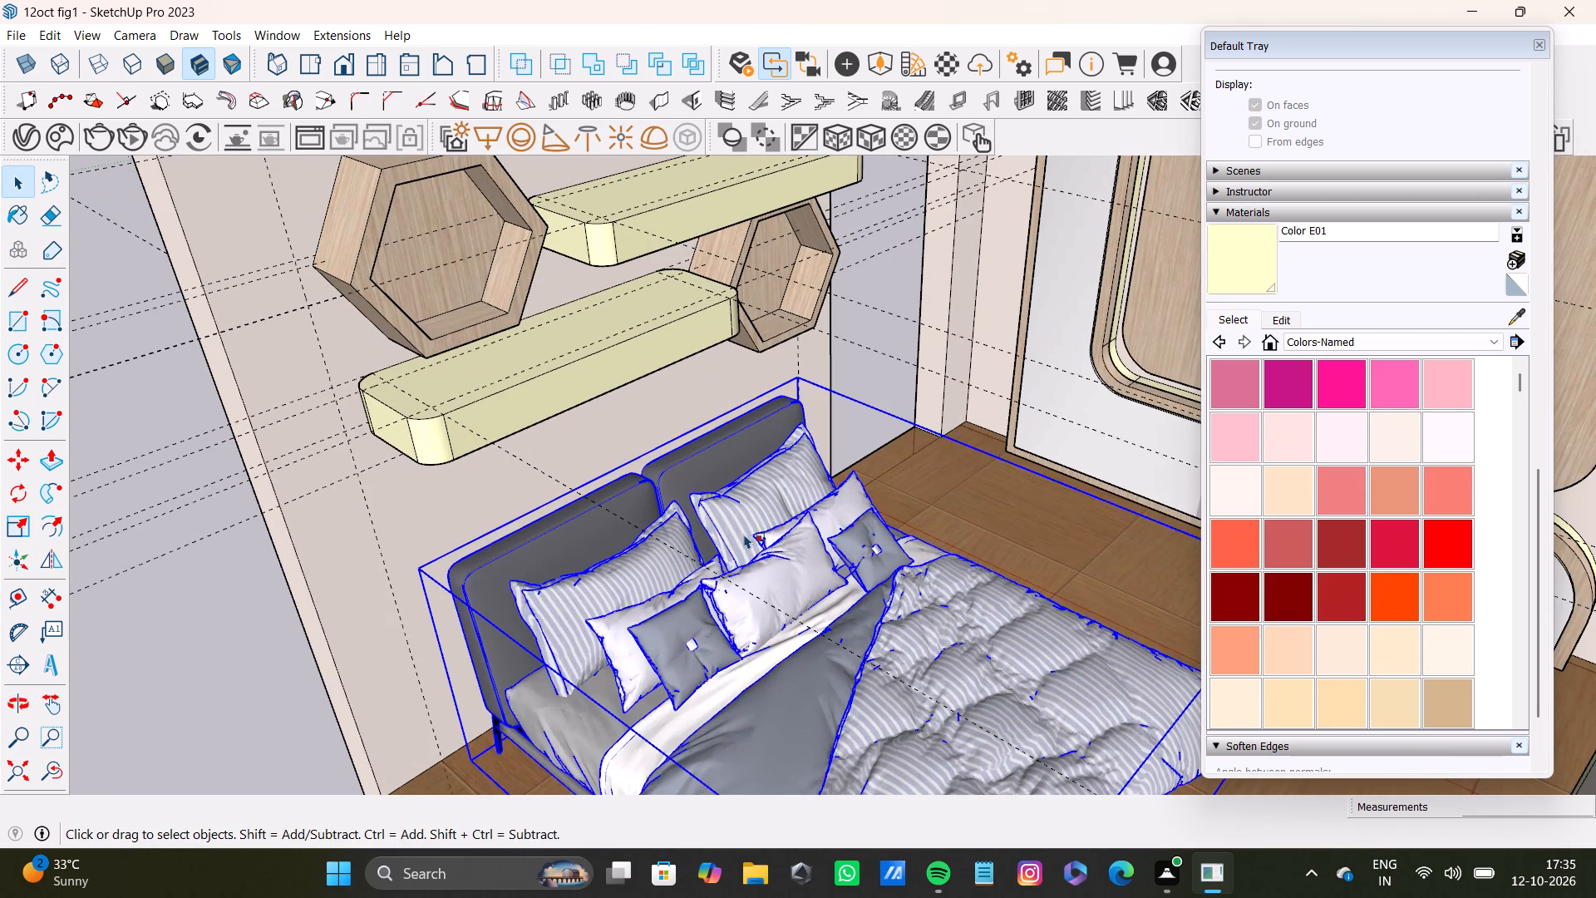
pyautogui.press('s')
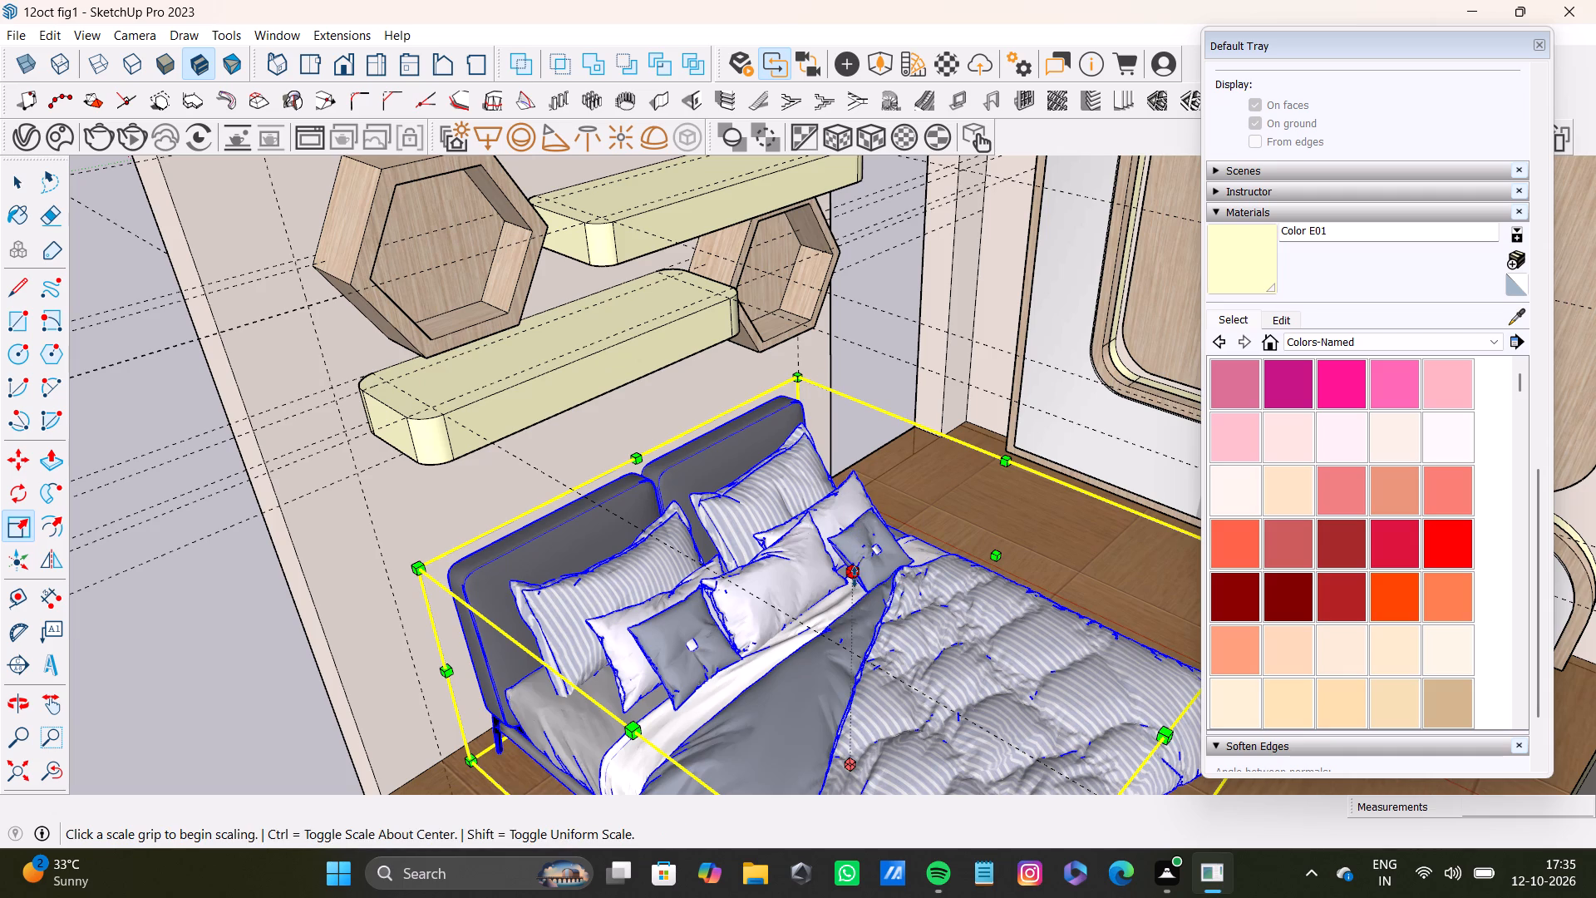
pyautogui.moveTo(855, 577); pyautogui.dragTo(839, 528)
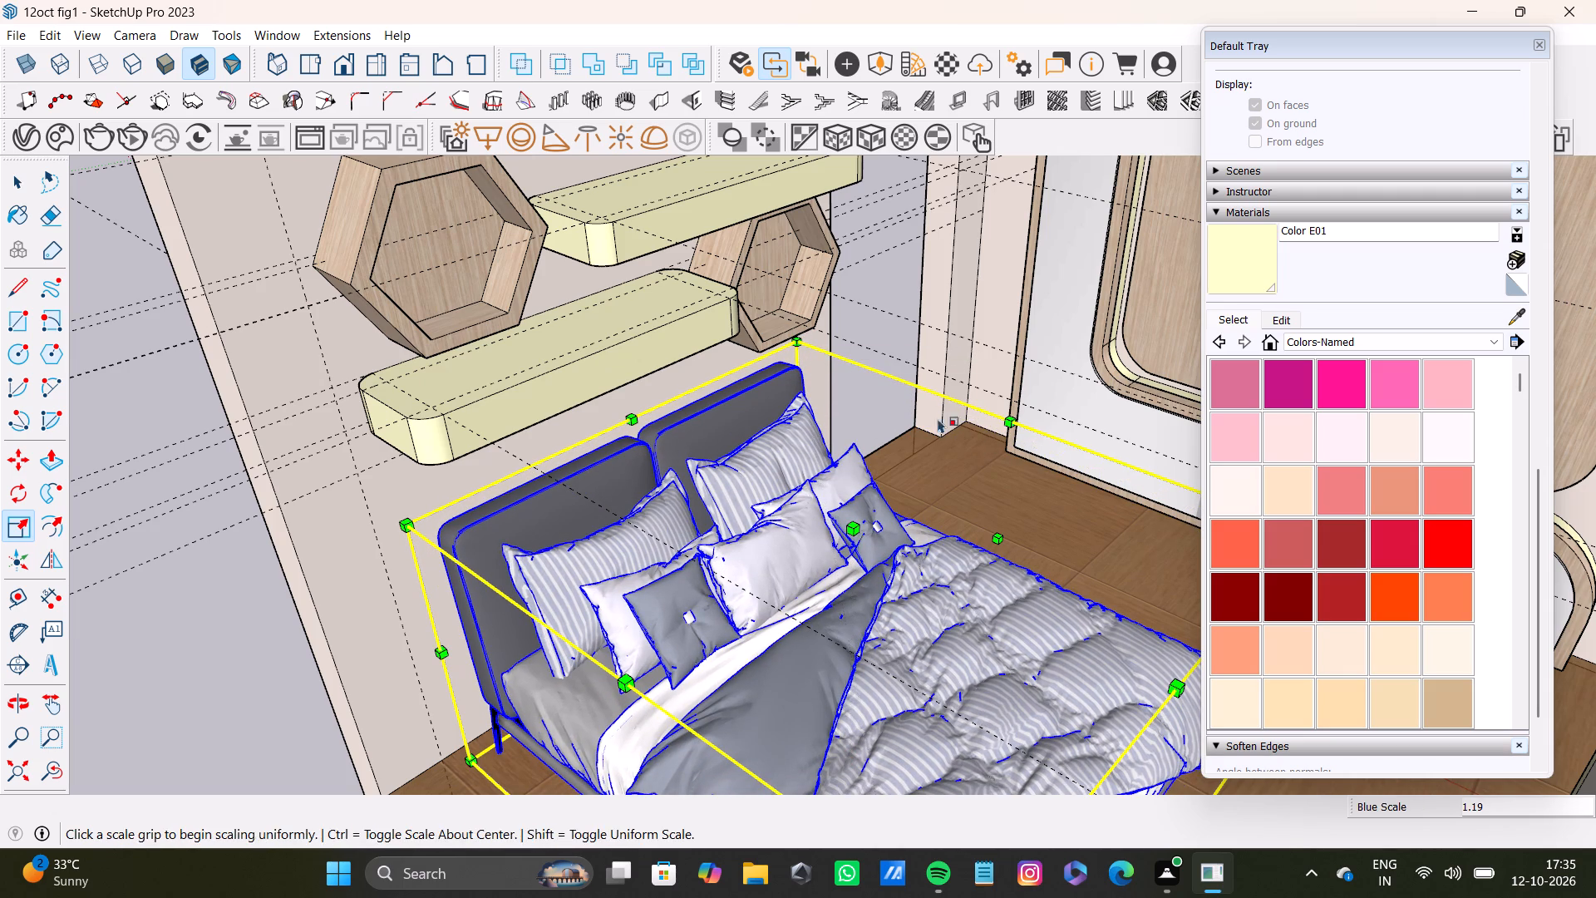
pyautogui.scroll(-20, 890, 616)
pyautogui.scroll(-1, 890, 616)
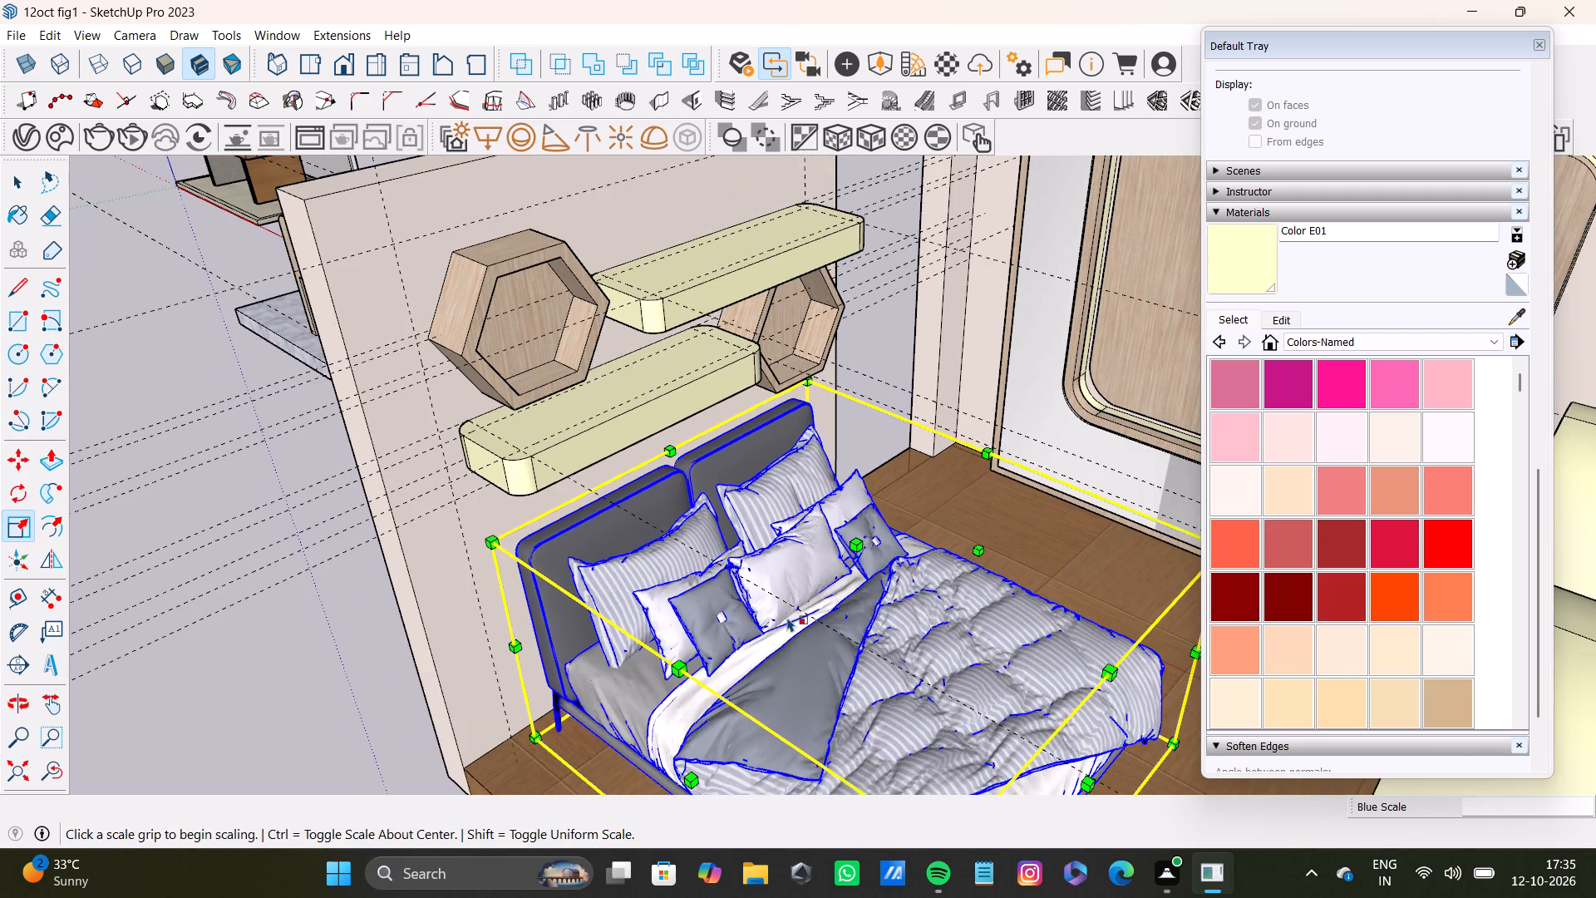
pyautogui.scroll(-4, 787, 617)
pyautogui.press('v')
pyautogui.click(315, 435)
pyautogui.press('space')
pyautogui.press('space')
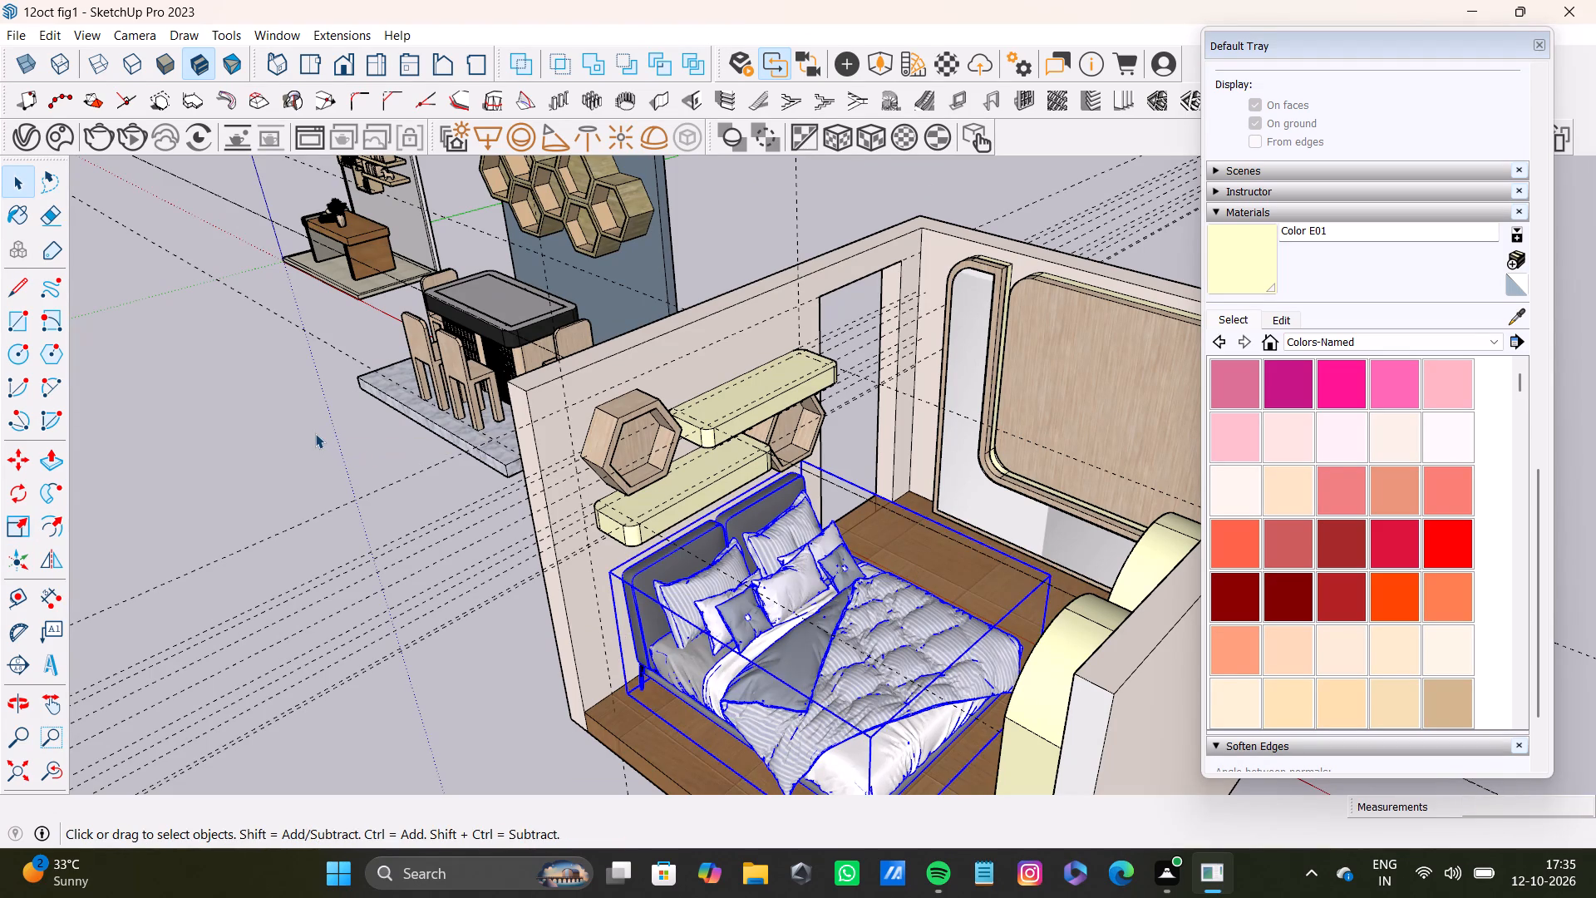
pyautogui.click(315, 433)
# Examine the bed's fit in the room from the open side, checking it against the wall shelves, wardrobe and panelled wall.
pyautogui.scroll(4, 821, 678)
pyautogui.scroll(-10, 820, 676)
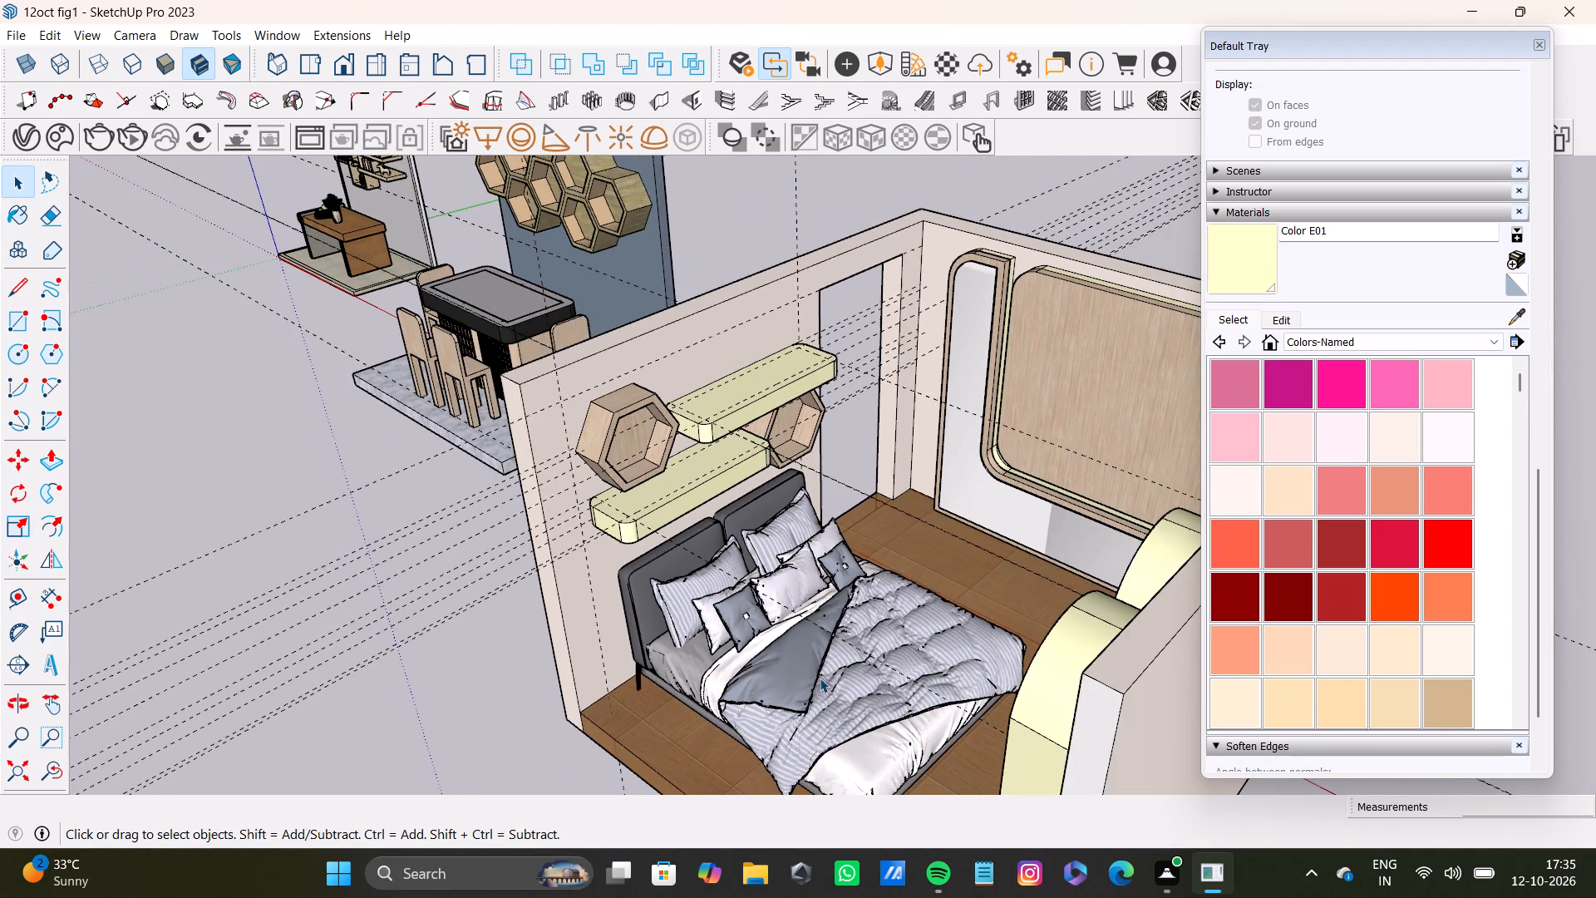
pyautogui.scroll(-5, 819, 678)
pyautogui.keyDown('shift'); pyautogui.moveTo(819, 678); pyautogui.dragTo(806, 641, button='middle'); pyautogui.keyUp('shift')
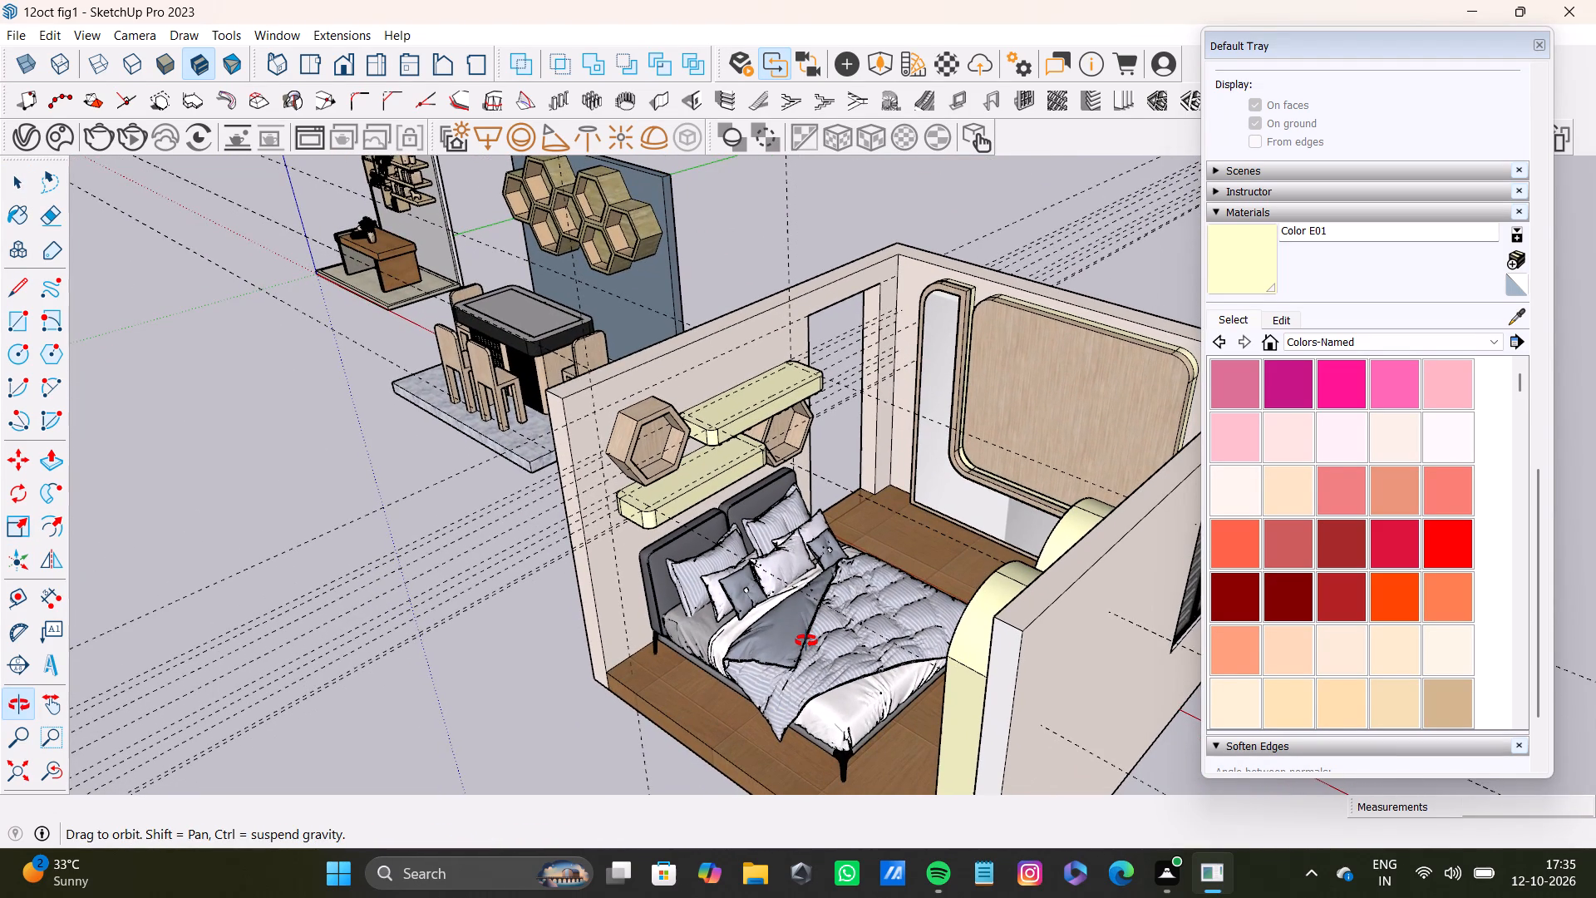
pyautogui.keyDown('shift'); pyautogui.moveTo(806, 641); pyautogui.dragTo(822, 641, button='middle'); pyautogui.keyUp('shift')
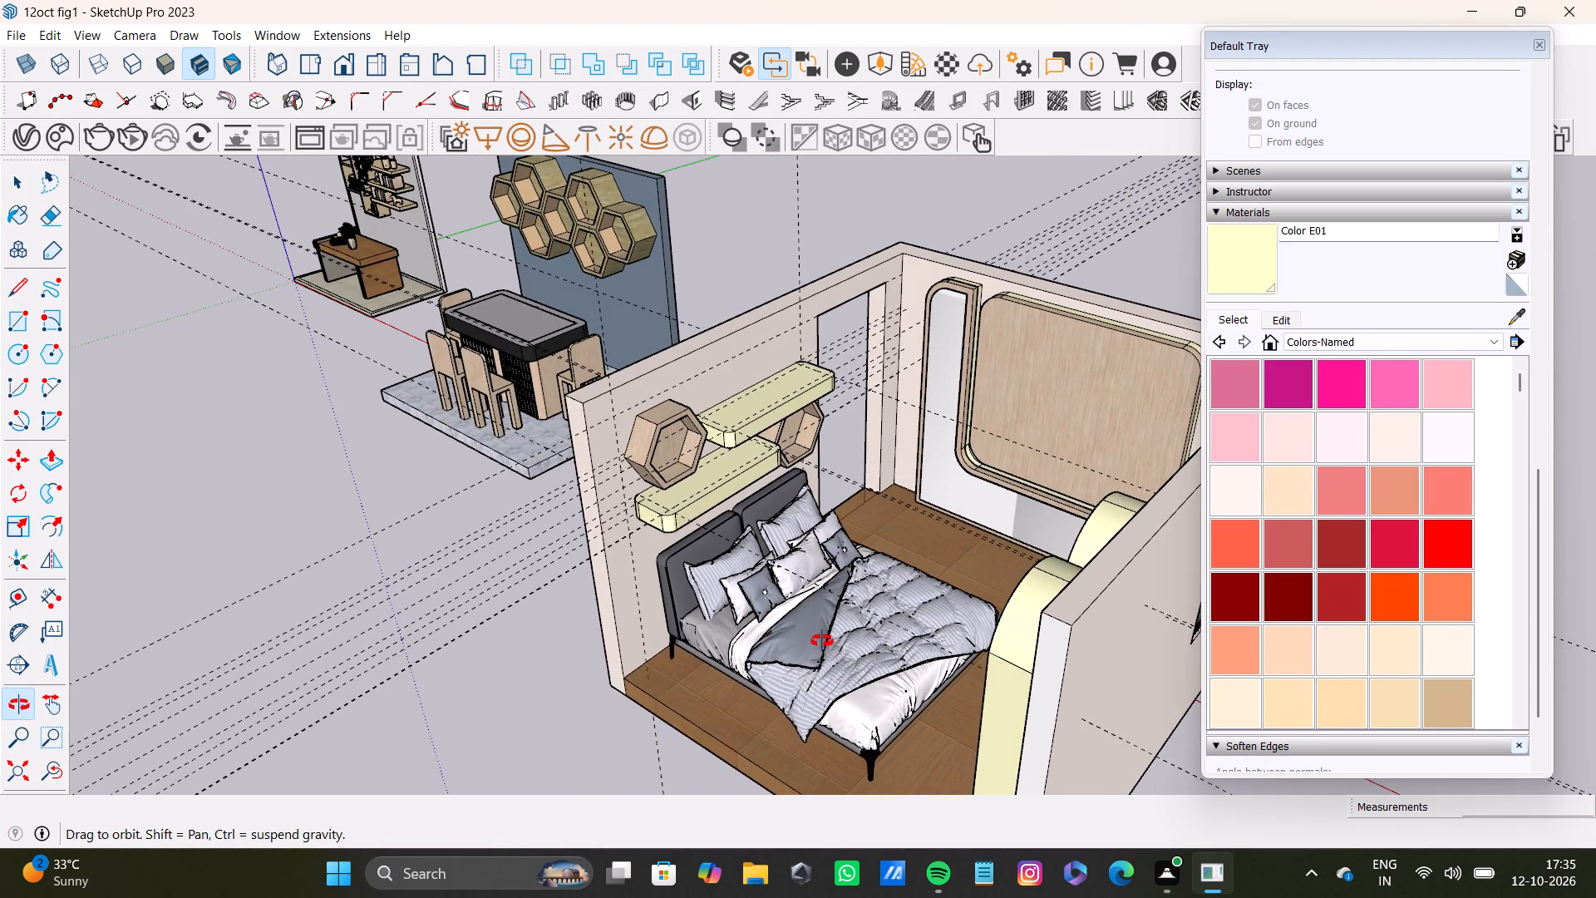
pyautogui.keyDown('shift'); pyautogui.moveTo(822, 641); pyautogui.dragTo(635, 610, button='middle'); pyautogui.keyUp('shift')
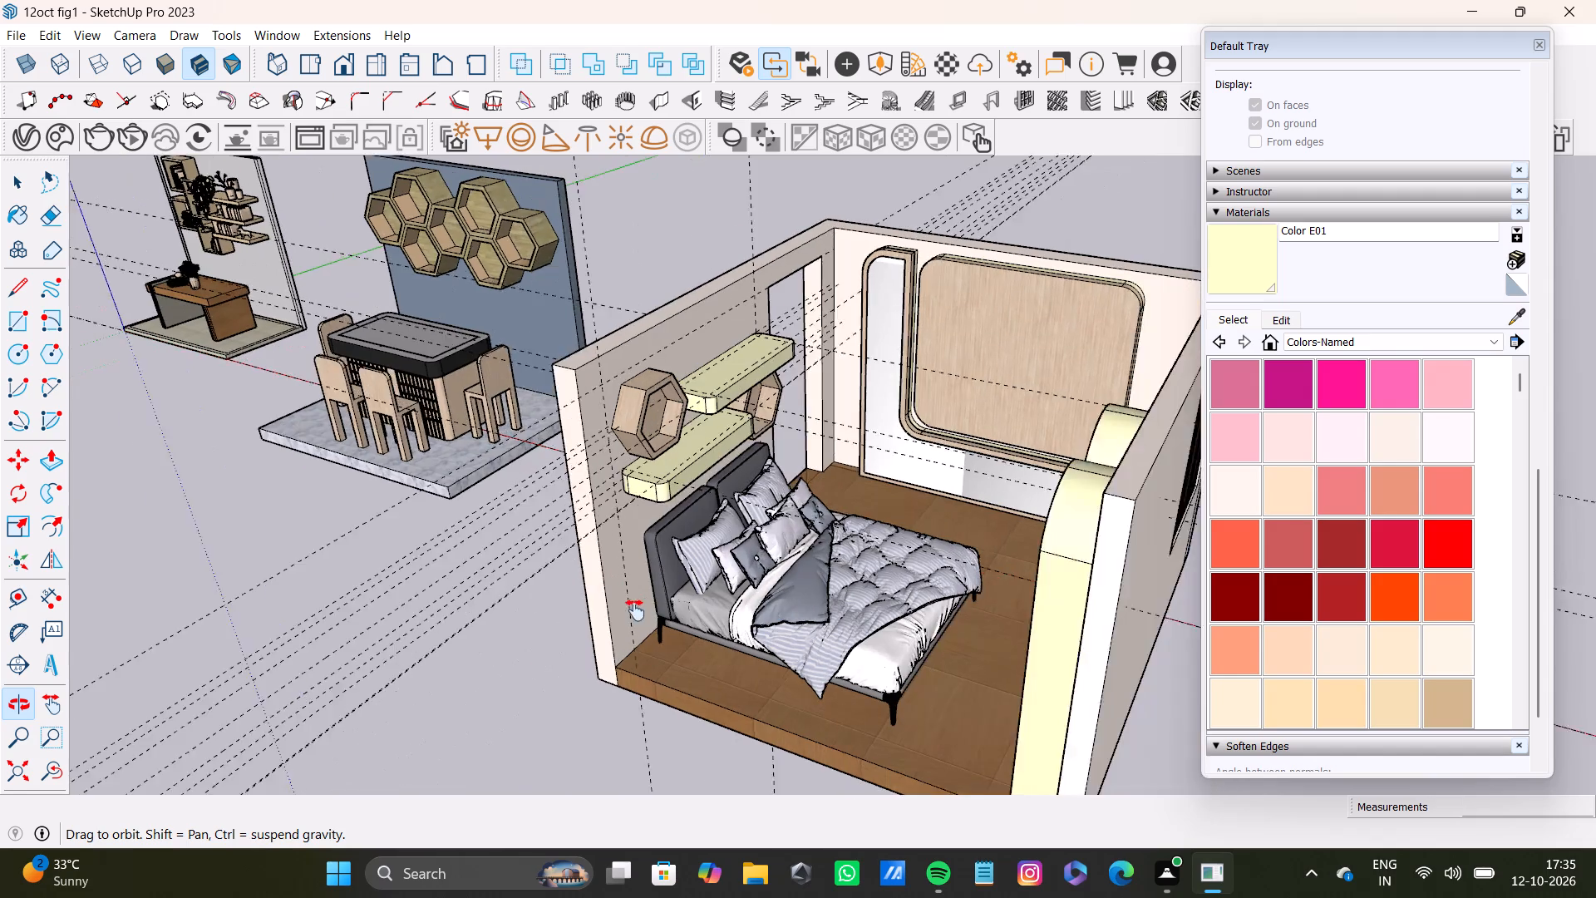
pyautogui.keyDown('shift'); pyautogui.moveTo(635, 610); pyautogui.dragTo(733, 583, button='middle'); pyautogui.keyUp('shift')
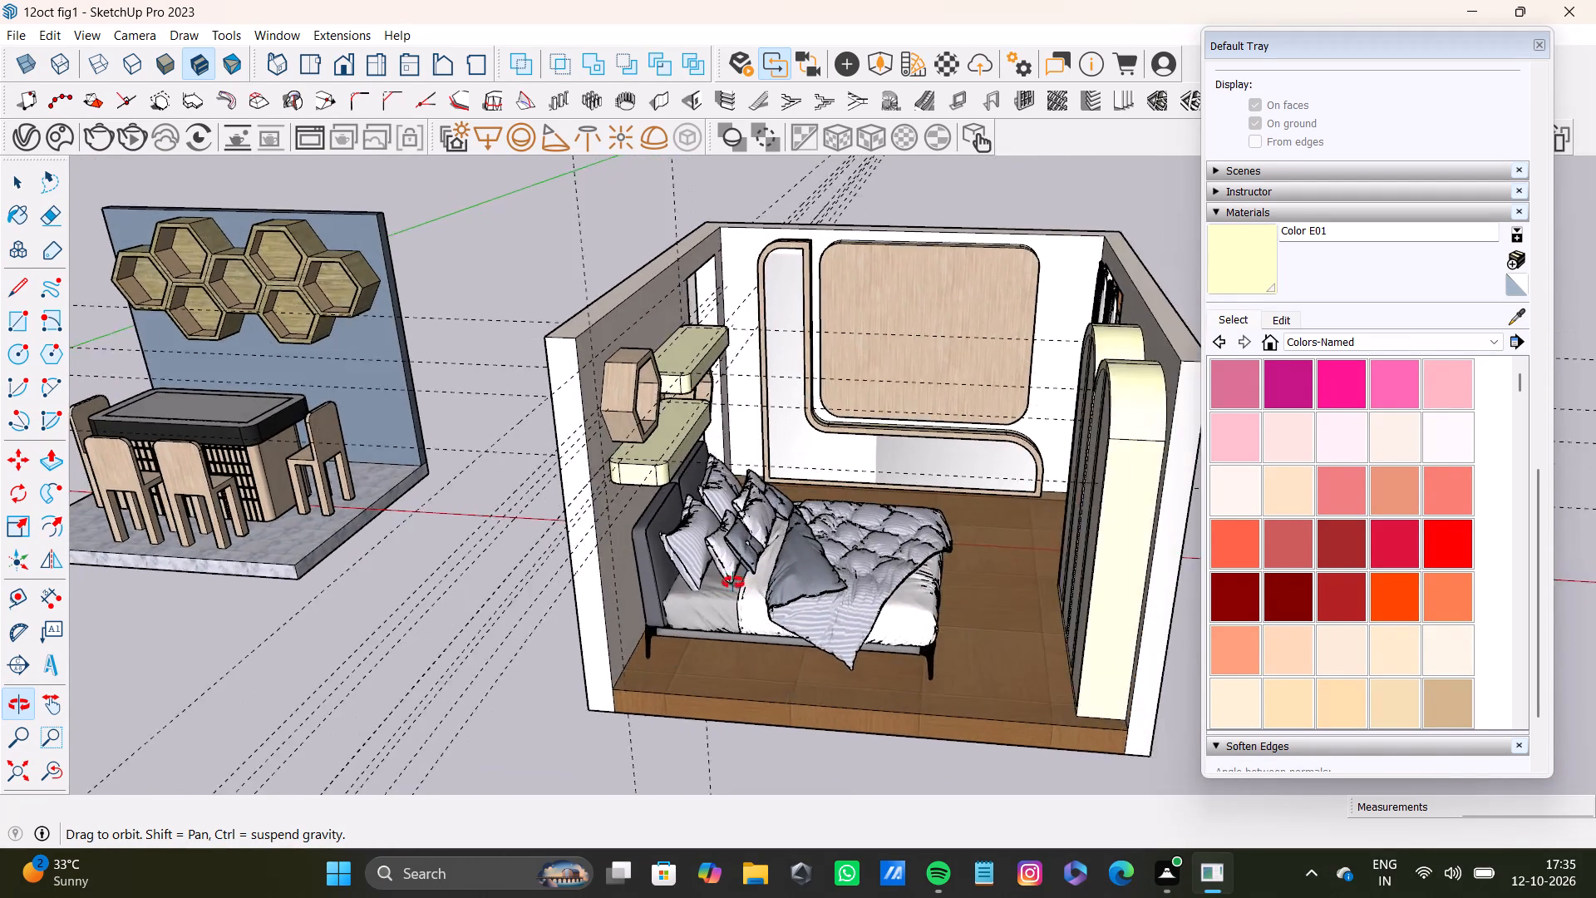
pyautogui.keyDown('shift'); pyautogui.moveTo(733, 583); pyautogui.dragTo(731, 581, button='middle'); pyautogui.keyUp('shift')
pyautogui.scroll(-9, 731, 581)
pyautogui.press('space')
pyautogui.press('space')
pyautogui.click(1057, 359)
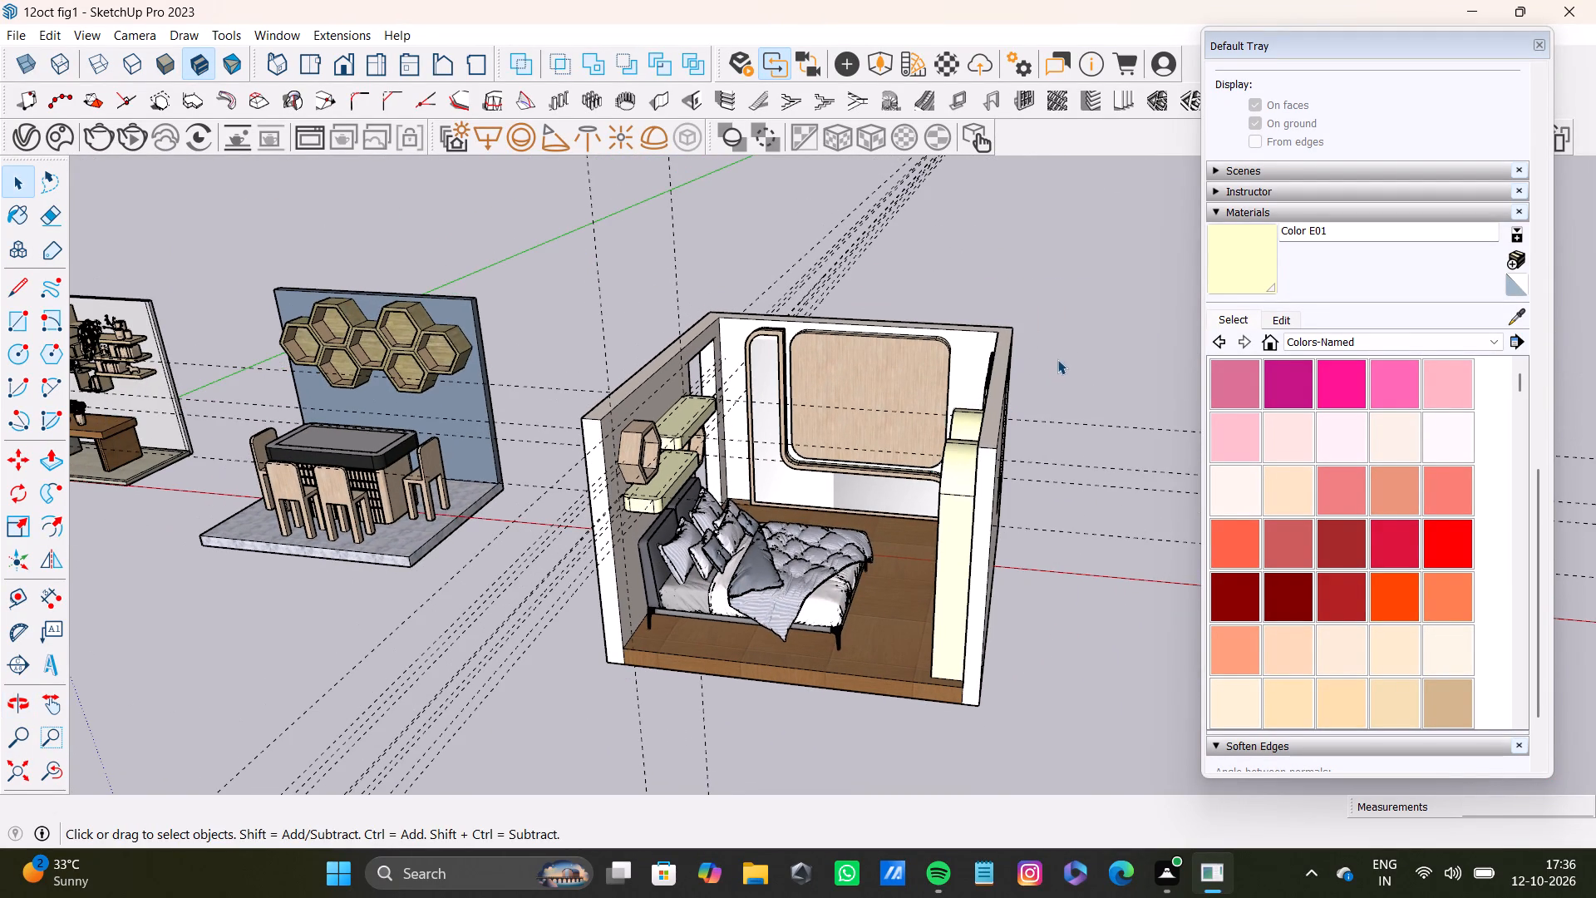
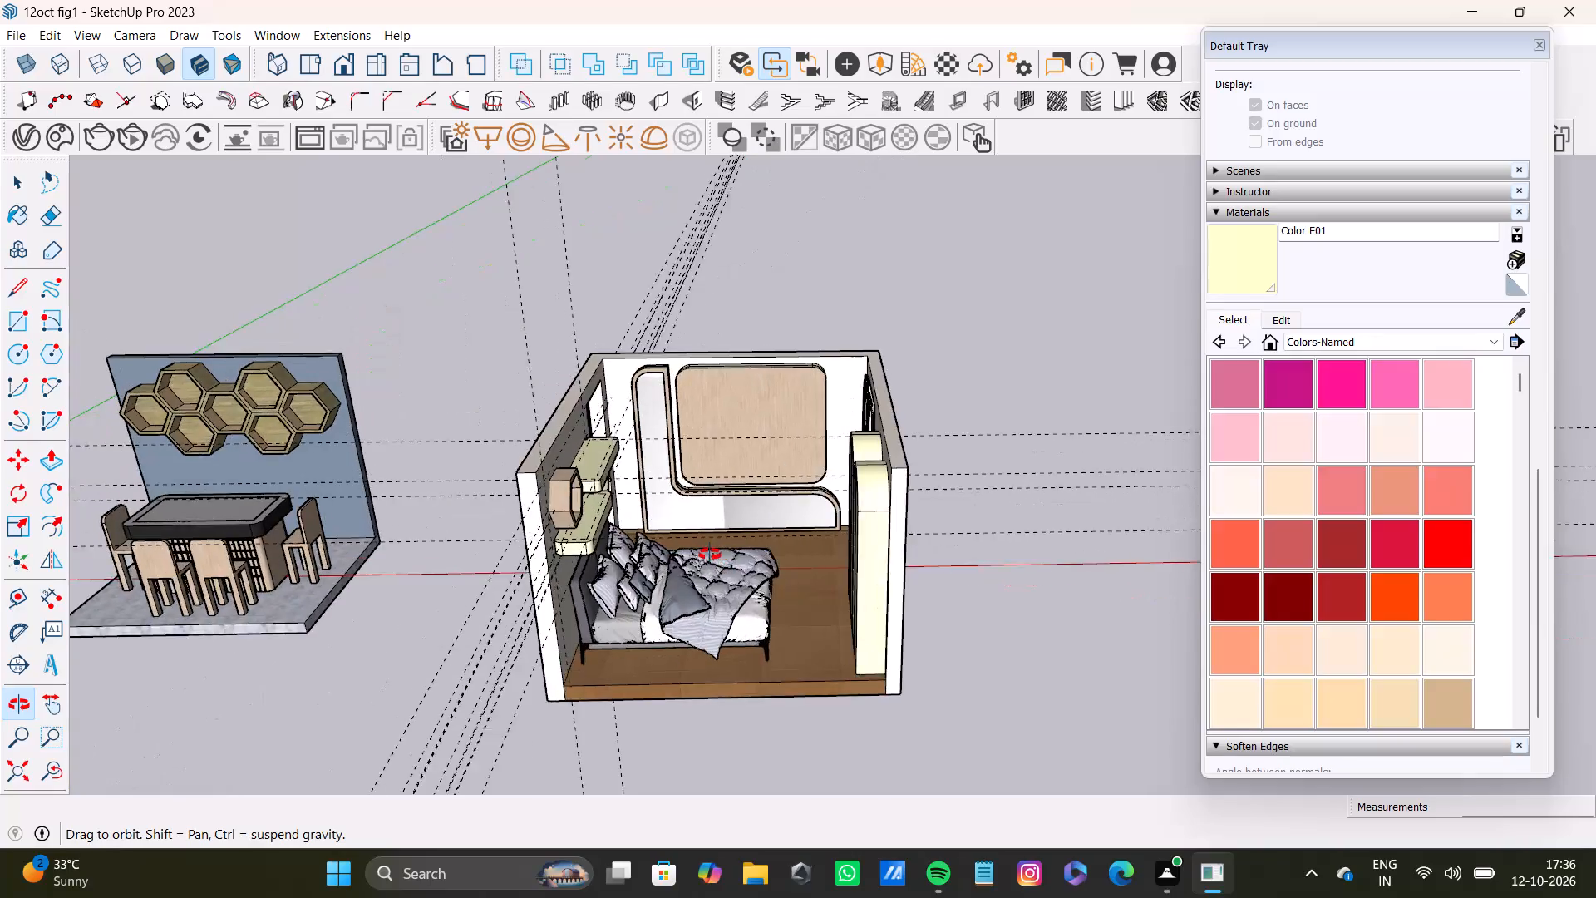
# Delete the spare curtained window standing outside the room, editing inside its group and keeping the one on the wardrobe wall.
pyautogui.scroll(-1, 719, 552)
pyautogui.scroll(14, 719, 550)
pyautogui.scroll(-7, 723, 542)
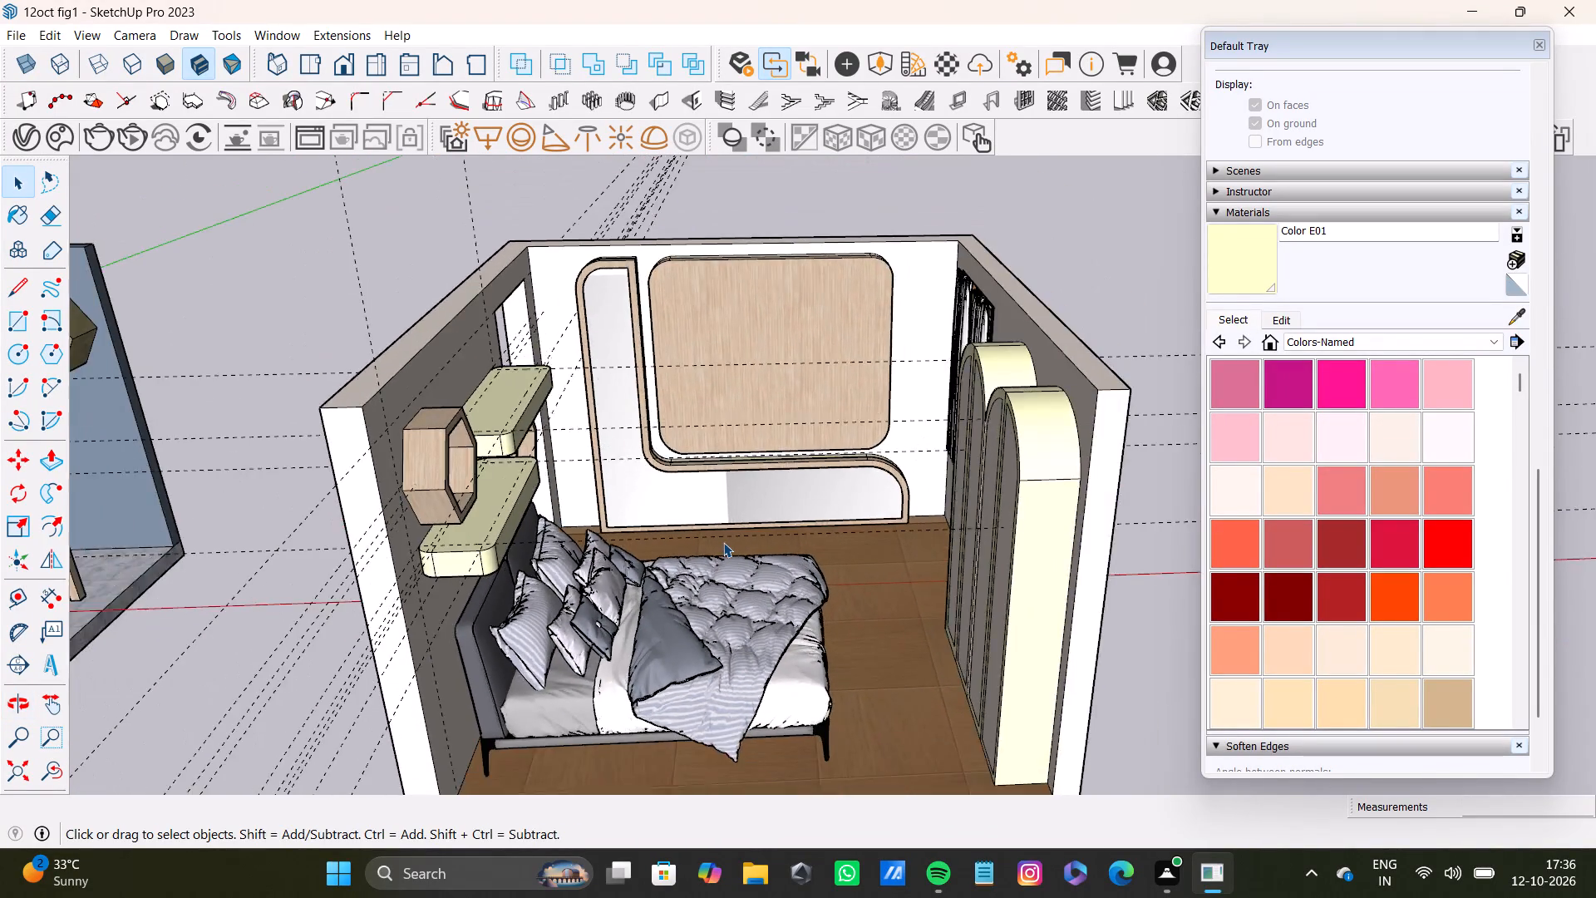
pyautogui.scroll(-2, 723, 542)
pyautogui.keyDown('shift'); pyautogui.moveTo(723, 542); pyautogui.dragTo(766, 564, button='middle'); pyautogui.keyUp('shift')
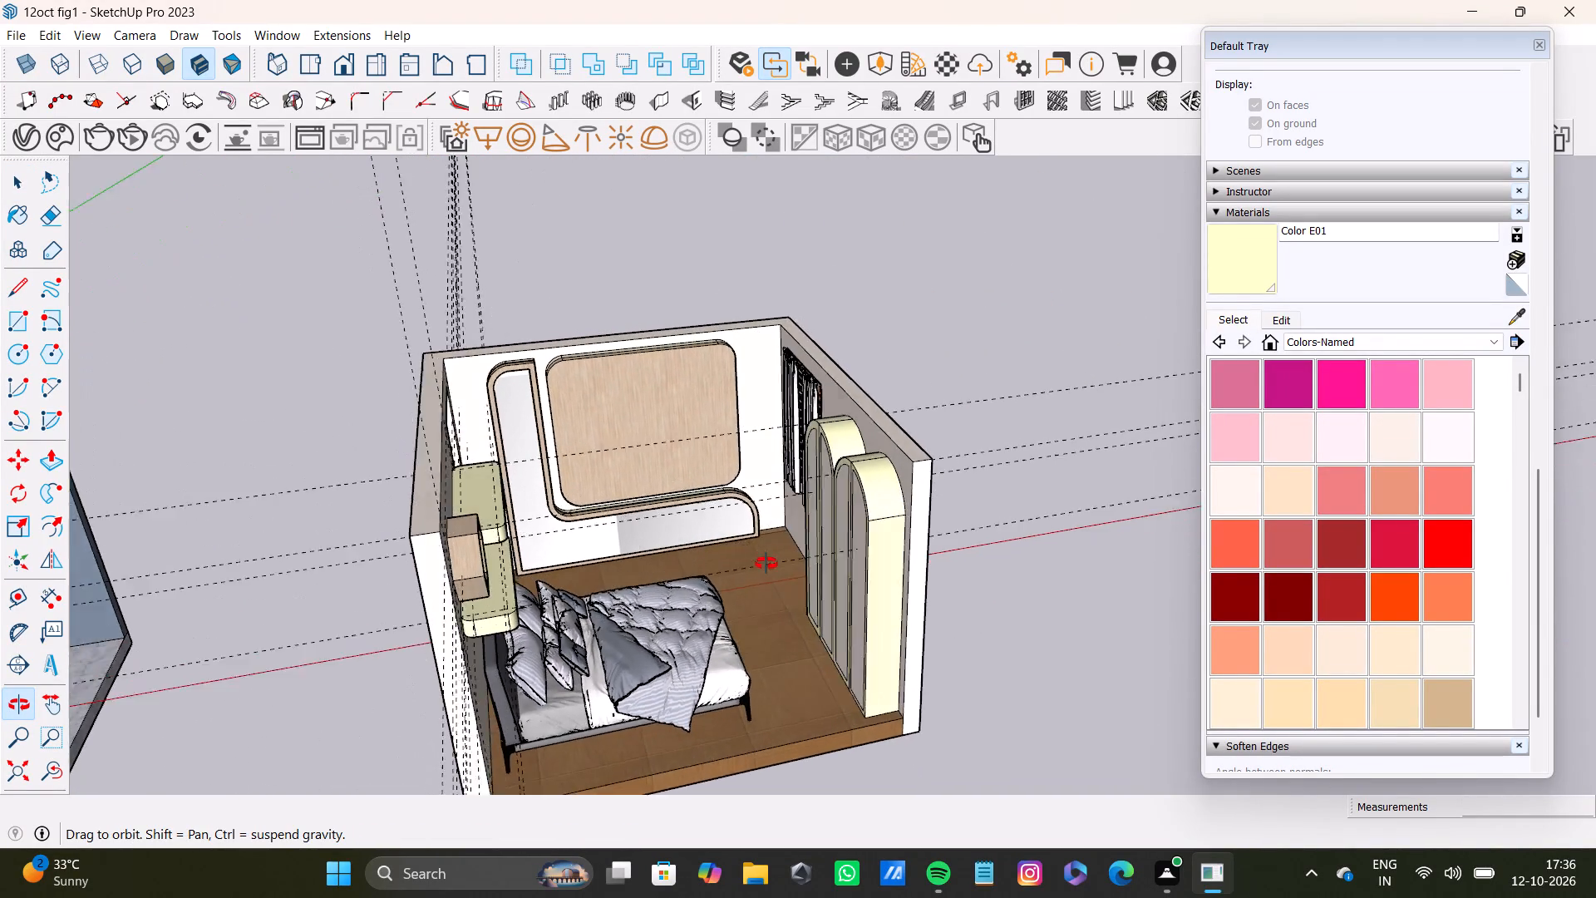
pyautogui.keyDown('shift'); pyautogui.moveTo(766, 564); pyautogui.dragTo(763, 604, button='middle'); pyautogui.keyUp('shift')
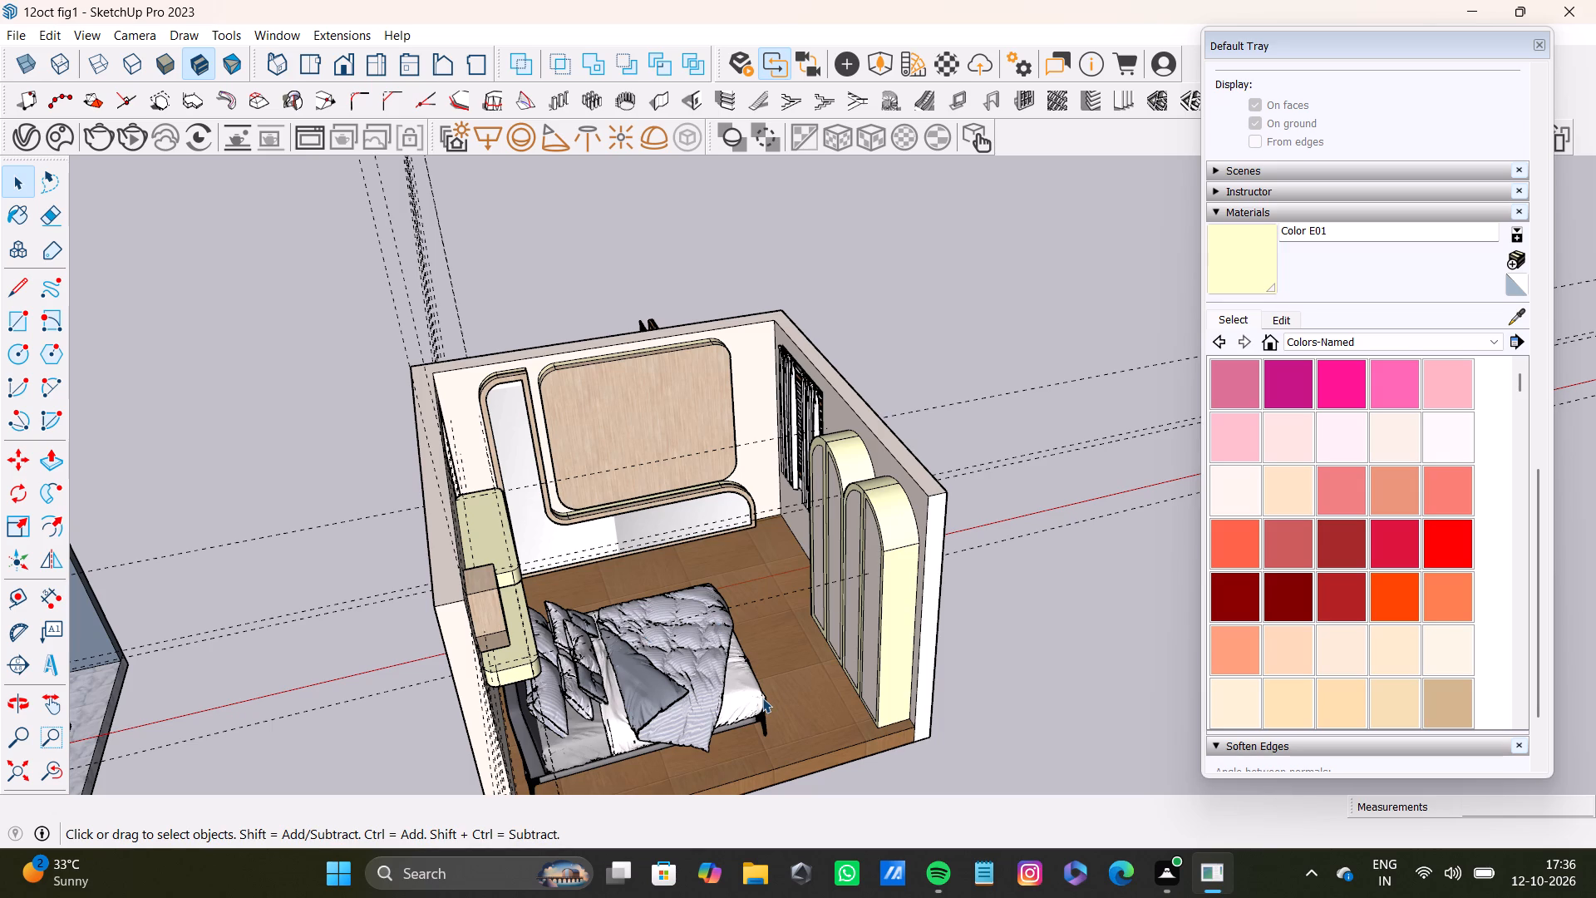
pyautogui.keyDown('shift'); pyautogui.moveTo(678, 590); pyautogui.dragTo(701, 750, button='middle'); pyautogui.keyUp('shift')
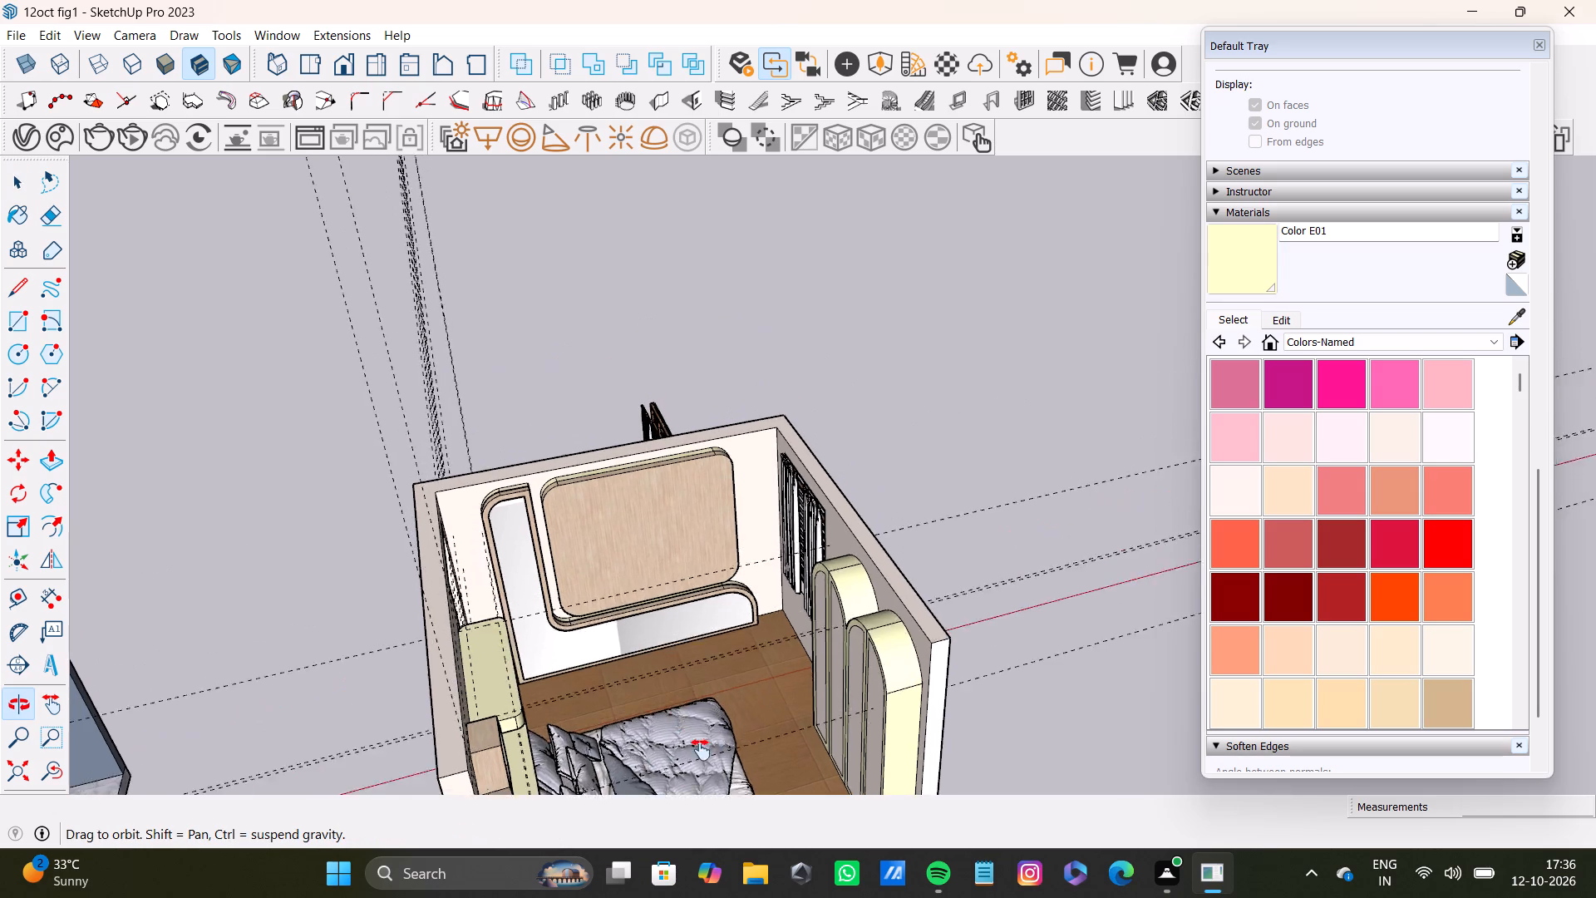
pyautogui.keyDown('shift'); pyautogui.moveTo(701, 750); pyautogui.dragTo(1026, 738, button='middle'); pyautogui.keyUp('shift')
pyautogui.scroll(8, 445, 693)
pyautogui.press('space')
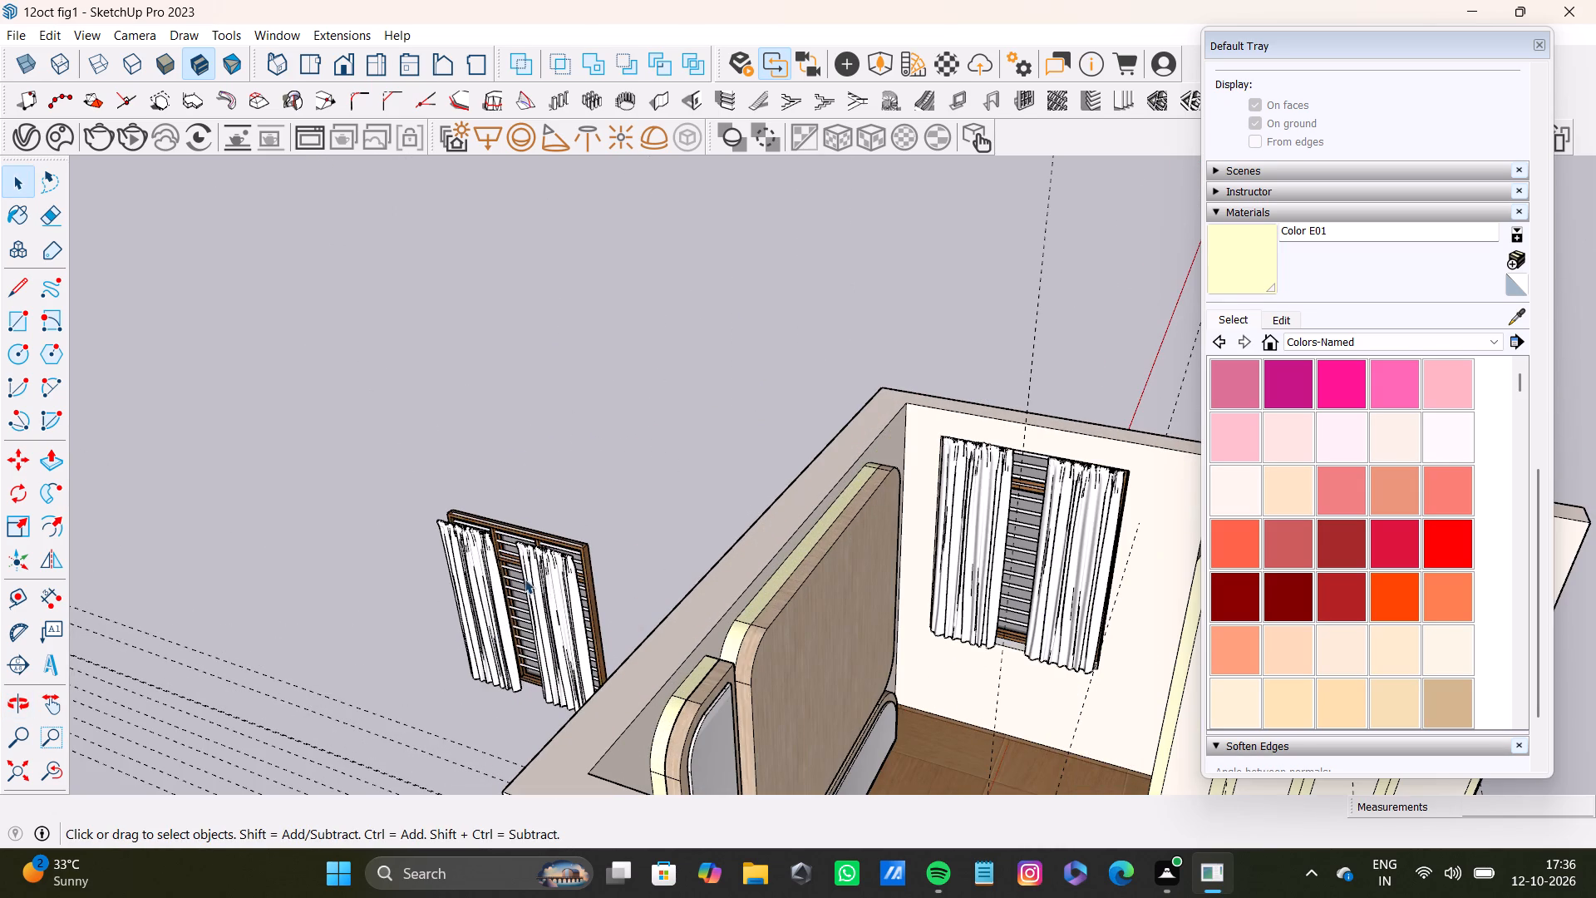
pyautogui.click(525, 579)
pyautogui.tripleClick(534, 577)
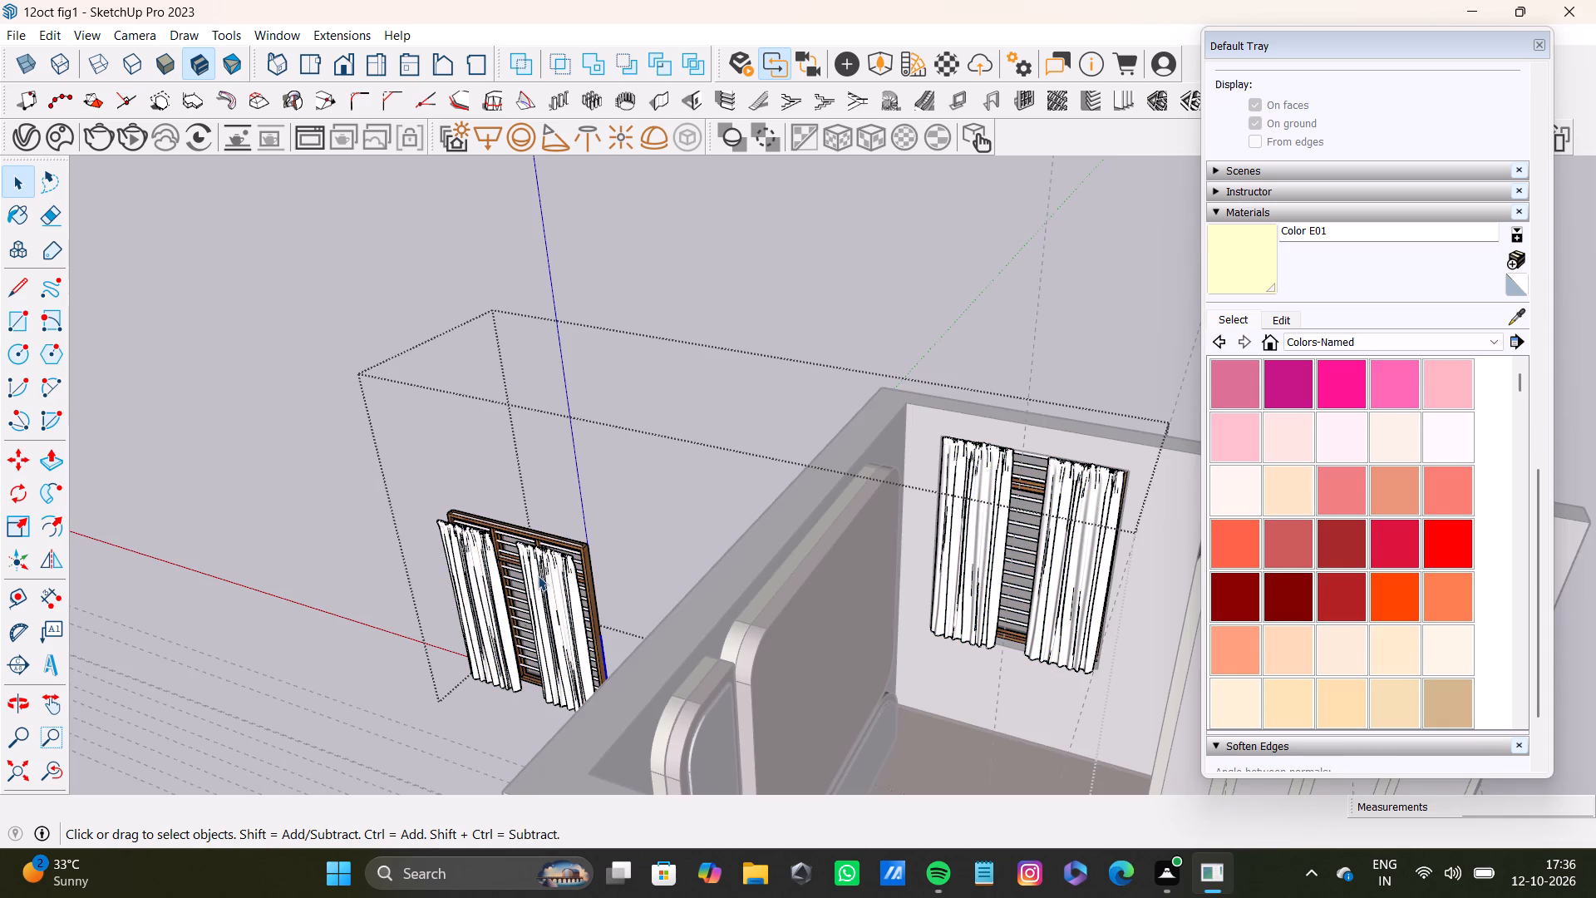
pyautogui.moveTo(410, 481); pyautogui.dragTo(623, 713)
pyautogui.moveTo(497, 730); pyautogui.dragTo(572, 719, button='middle')
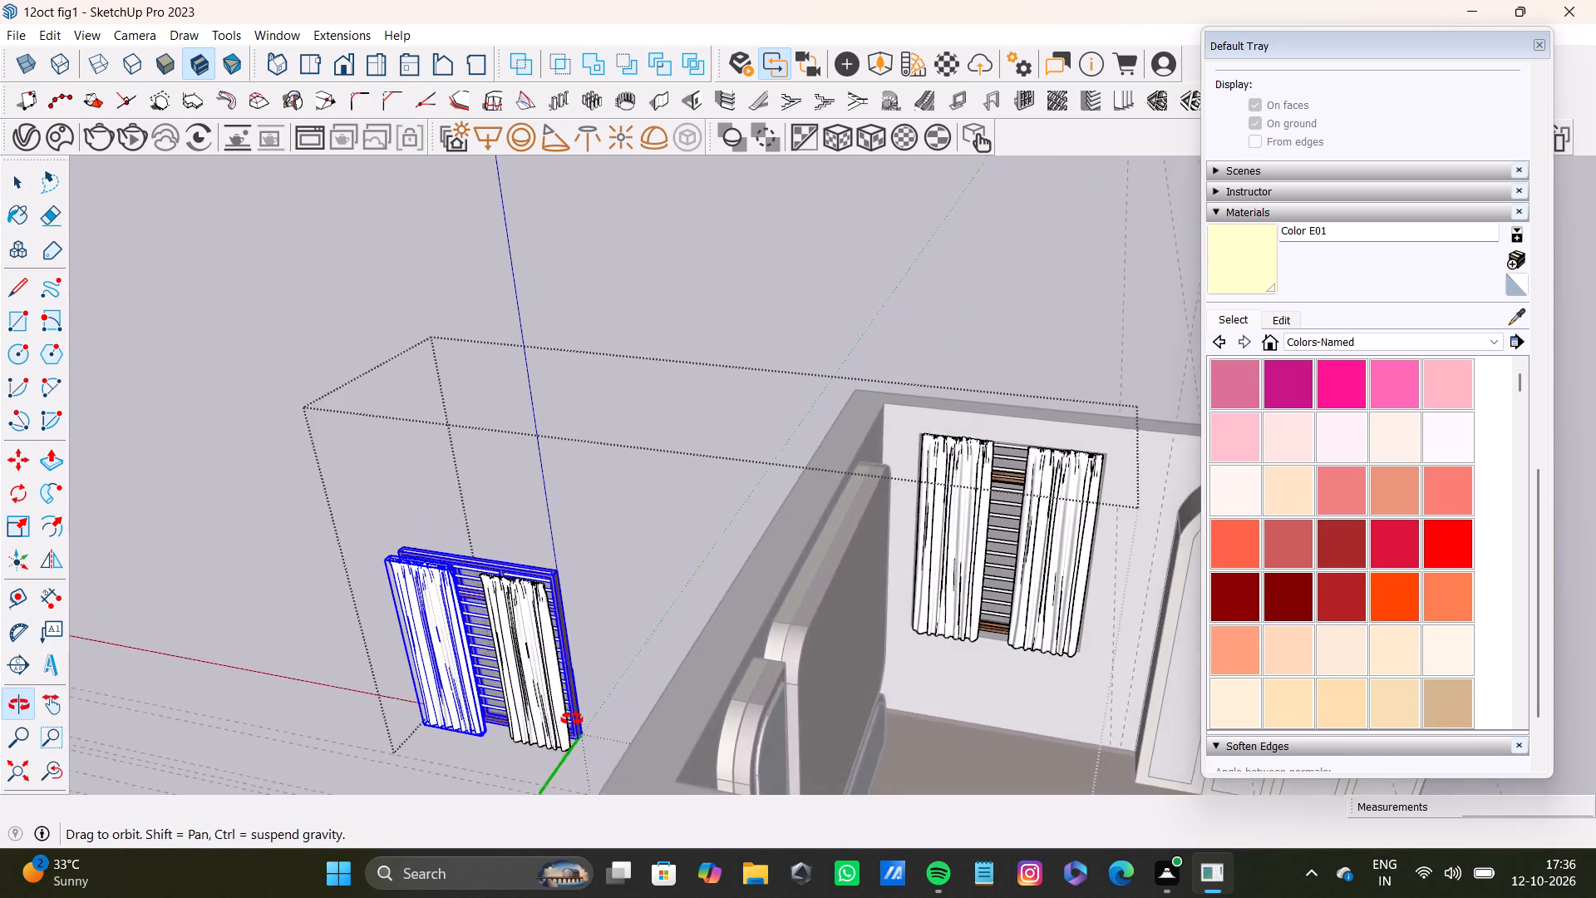
pyautogui.moveTo(572, 719); pyautogui.dragTo(600, 719, button='middle')
pyautogui.scroll(-3, 451, 673)
pyautogui.moveTo(455, 670); pyautogui.dragTo(520, 624, button='middle')
pyautogui.moveTo(409, 504); pyautogui.dragTo(580, 652)
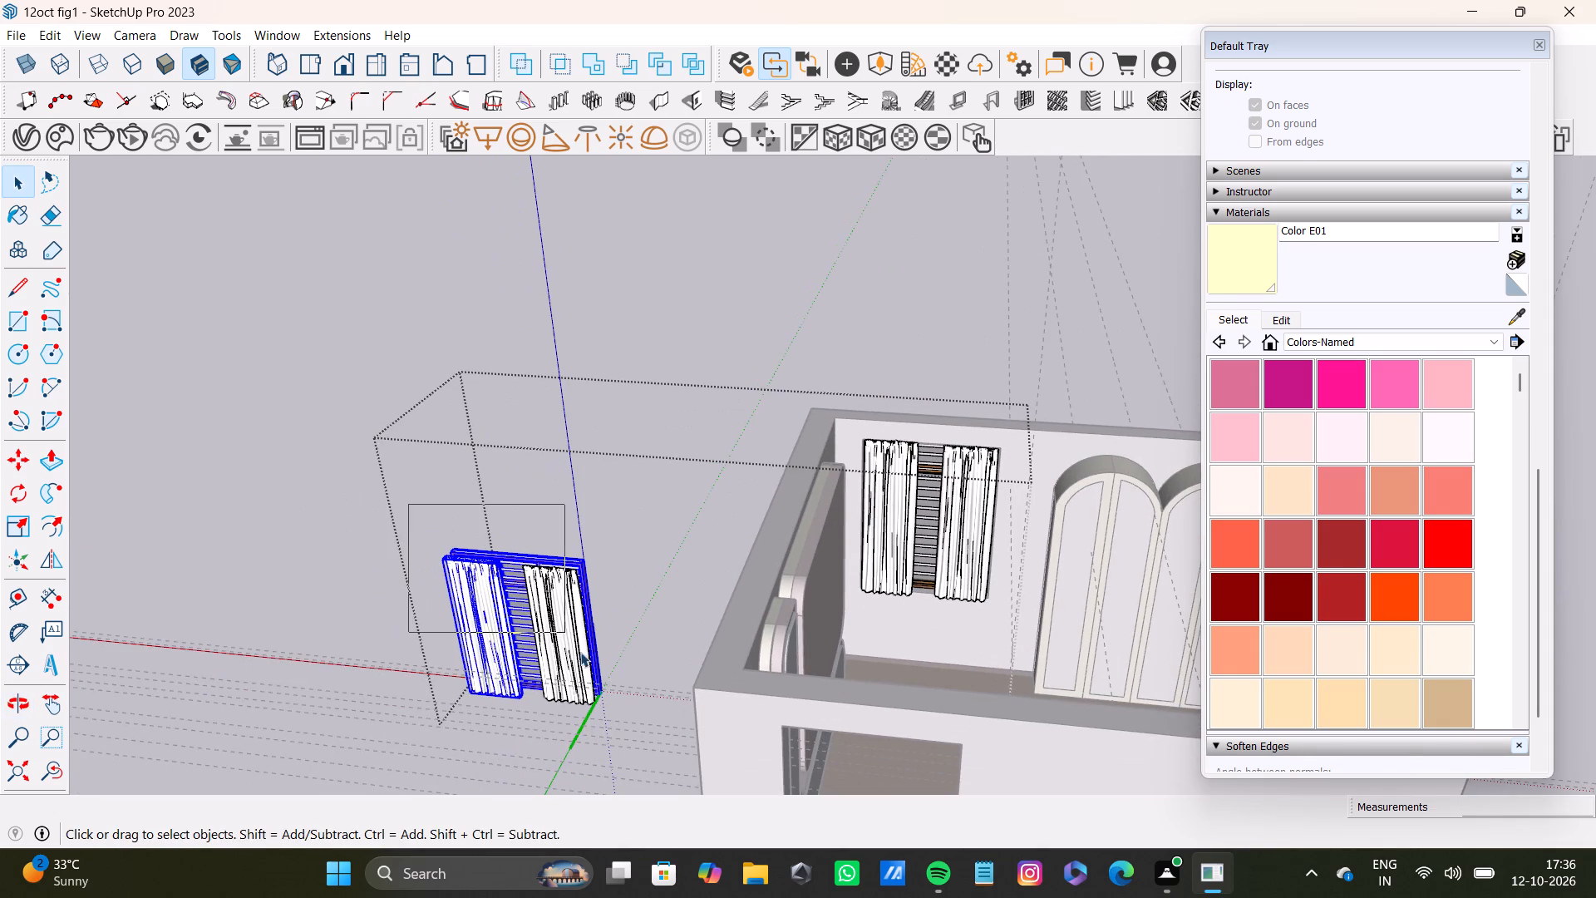
pyautogui.moveTo(580, 652); pyautogui.dragTo(643, 759)
pyautogui.press('Delete')
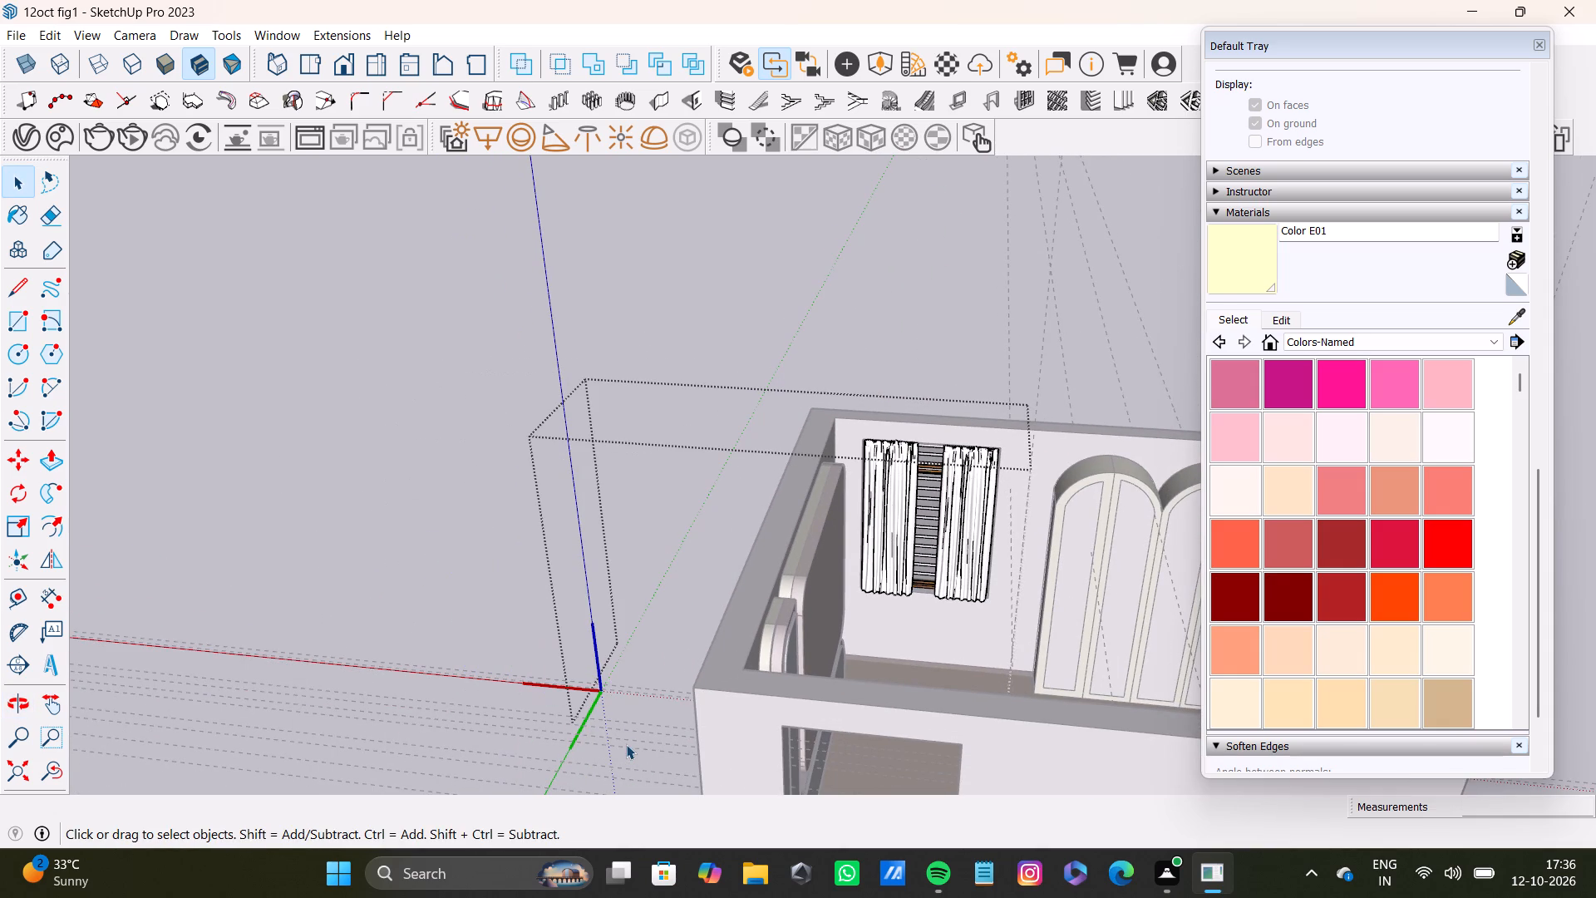
pyautogui.press('space')
pyautogui.click(578, 290)
# Examine the room from outside and above, checking the bed wall, the empty doorway and the window wall.
pyautogui.scroll(-9, 638, 443)
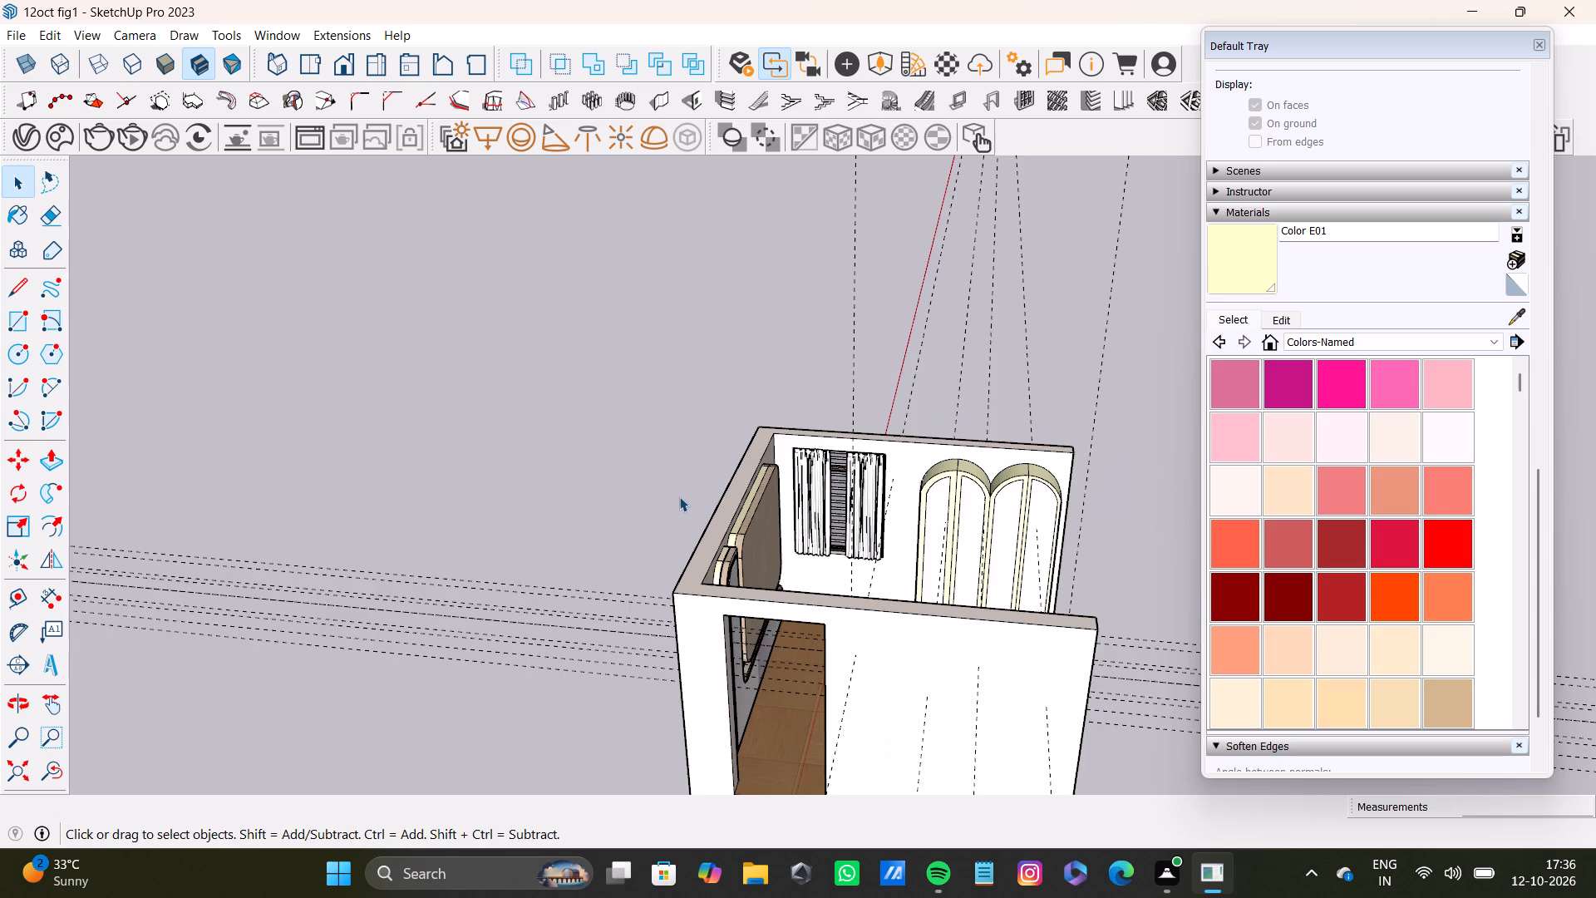
pyautogui.scroll(-4, 679, 496)
pyautogui.moveTo(908, 561); pyautogui.dragTo(552, 545, button='middle')
pyautogui.scroll(-5, 552, 545)
pyautogui.moveTo(834, 607); pyautogui.dragTo(550, 585, button='middle')
pyautogui.scroll(3, 772, 549)
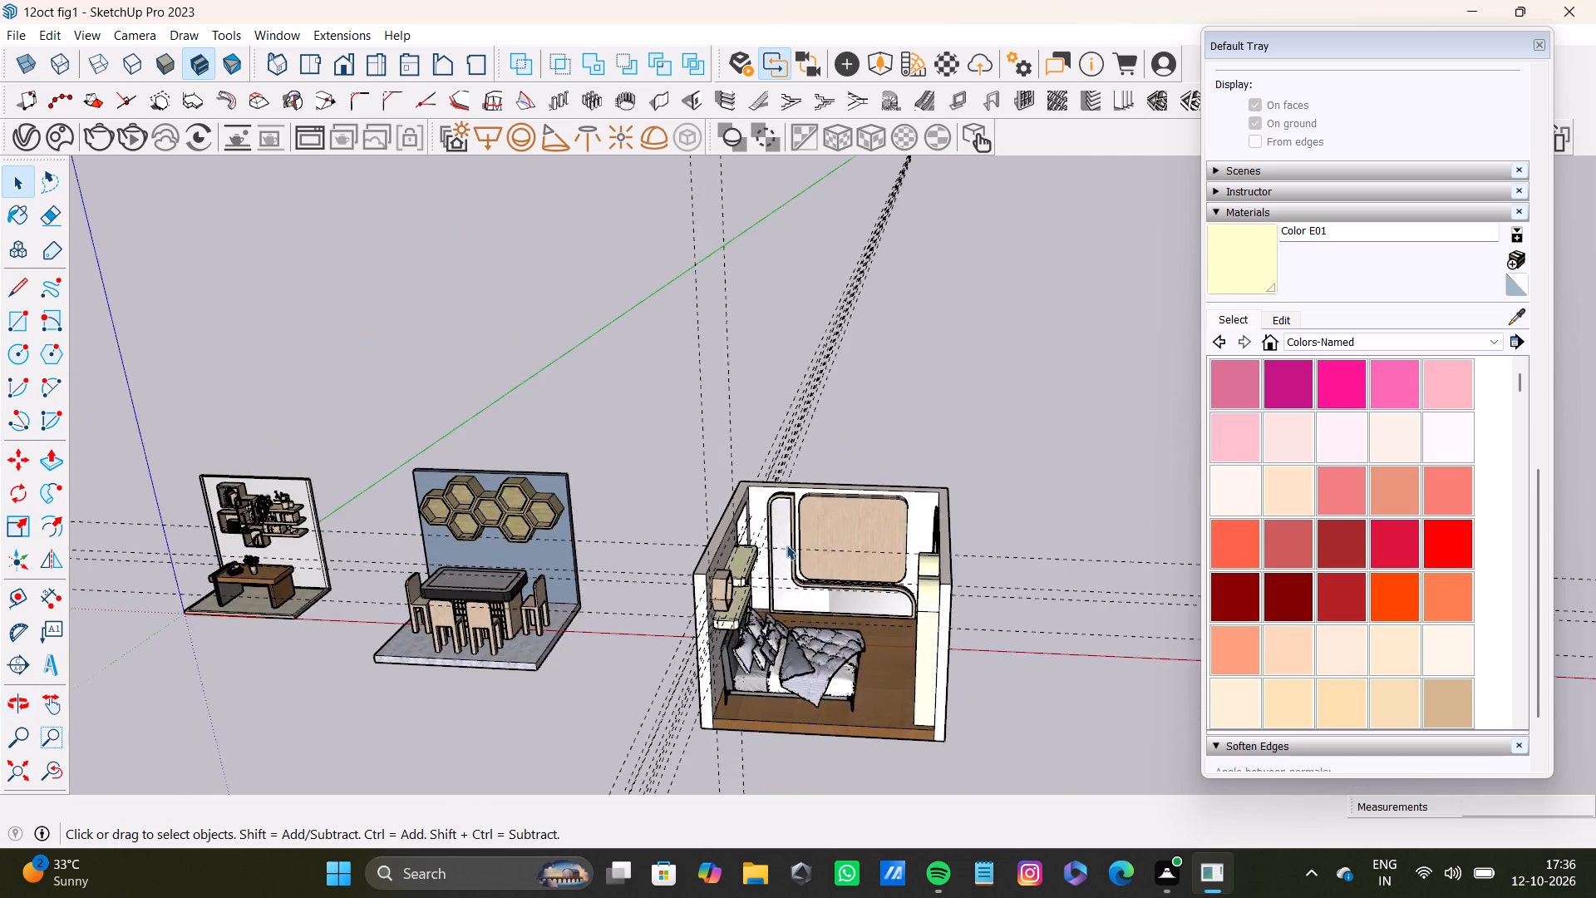
pyautogui.scroll(10, 786, 545)
pyautogui.moveTo(914, 584); pyautogui.dragTo(568, 671, button='middle')
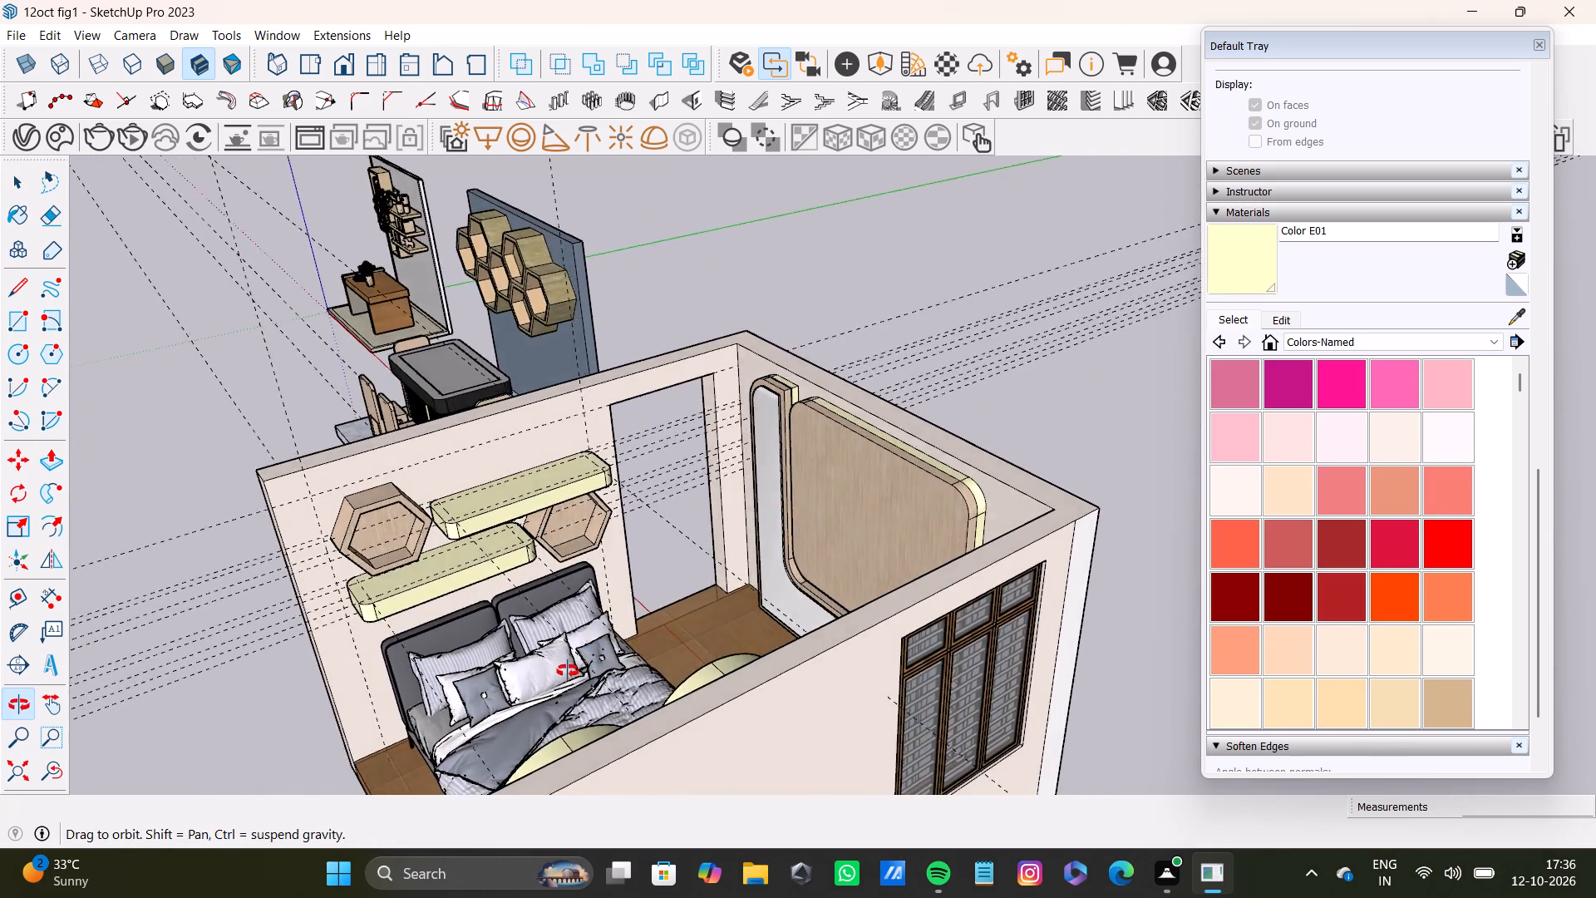
pyautogui.moveTo(568, 671); pyautogui.dragTo(487, 714, button='middle')
pyautogui.keyDown('shift'); pyautogui.scroll(-11, 516, 652); pyautogui.keyUp('shift')
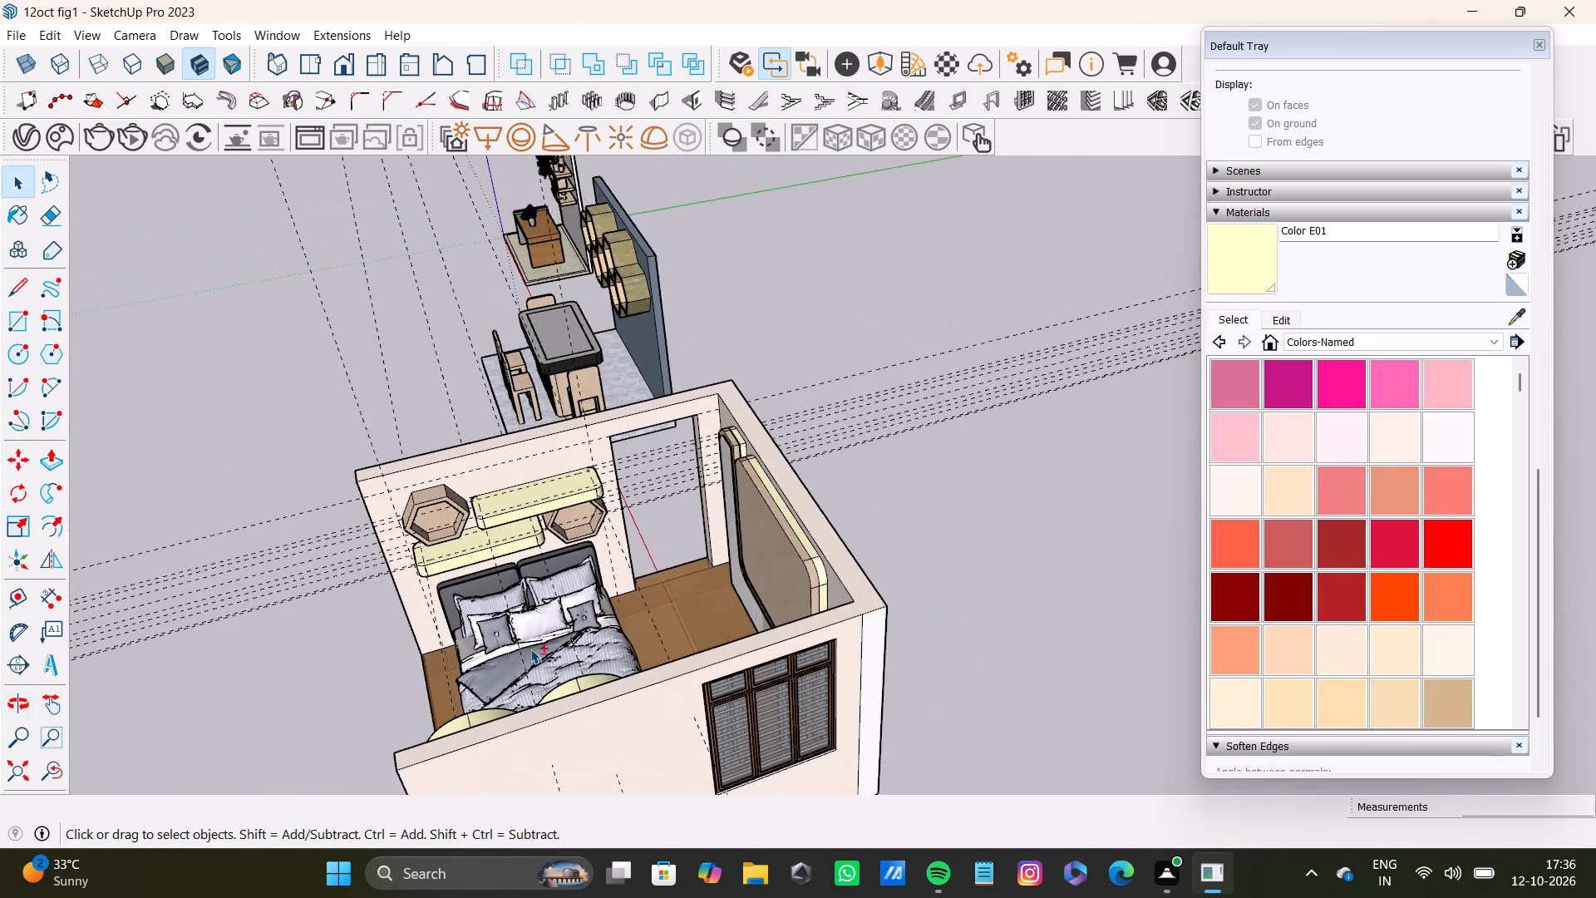
pyautogui.keyDown('shift'); pyautogui.scroll(-14, 530, 649); pyautogui.keyUp('shift')
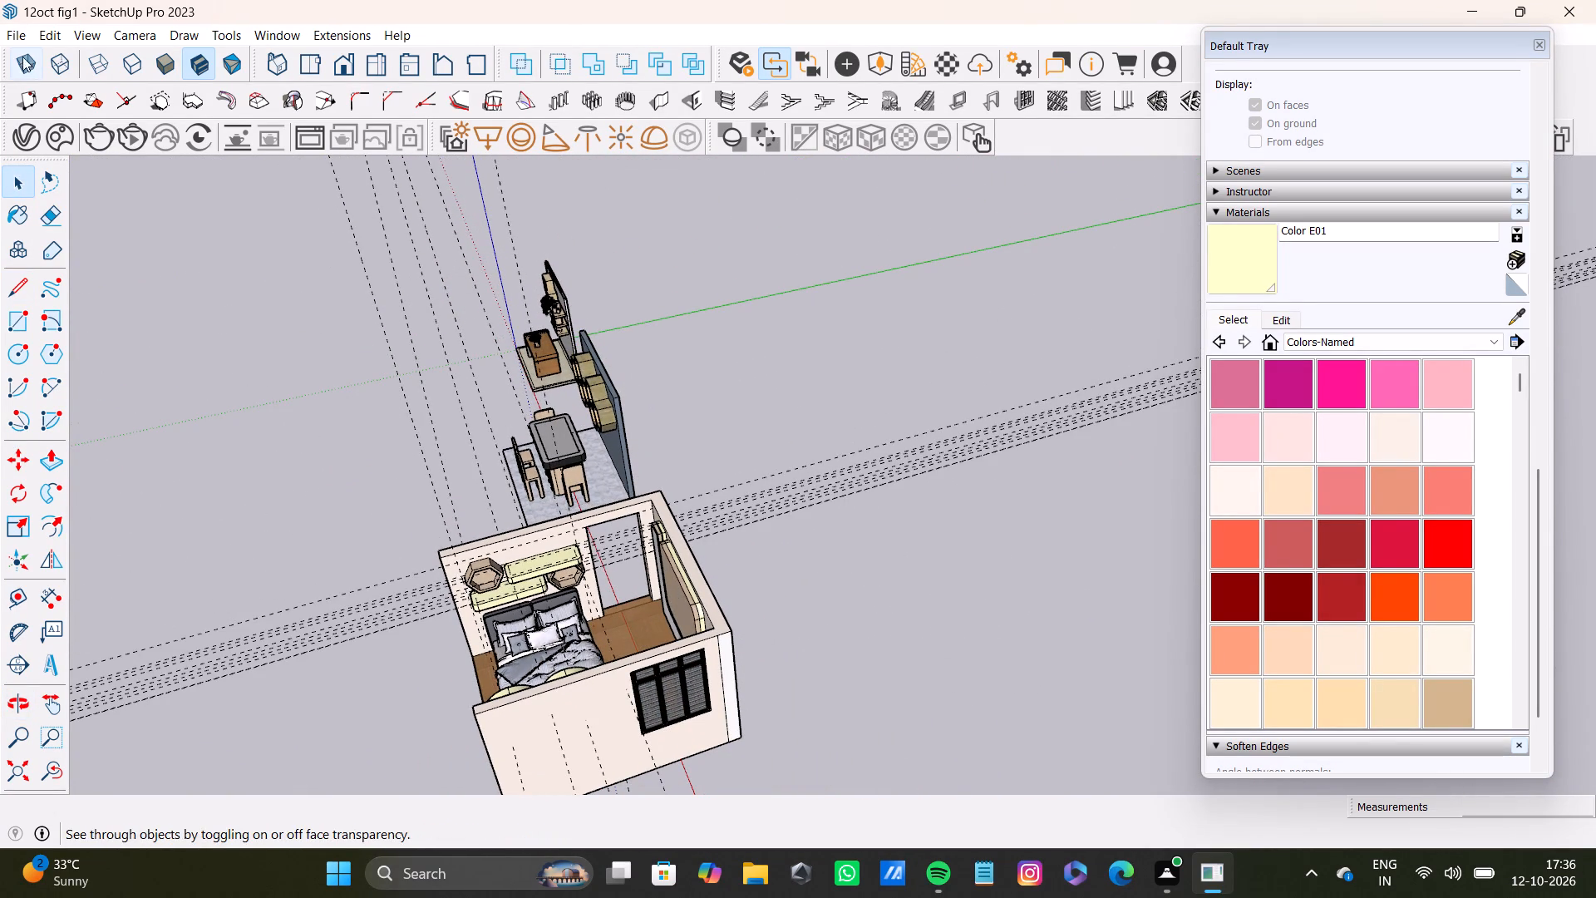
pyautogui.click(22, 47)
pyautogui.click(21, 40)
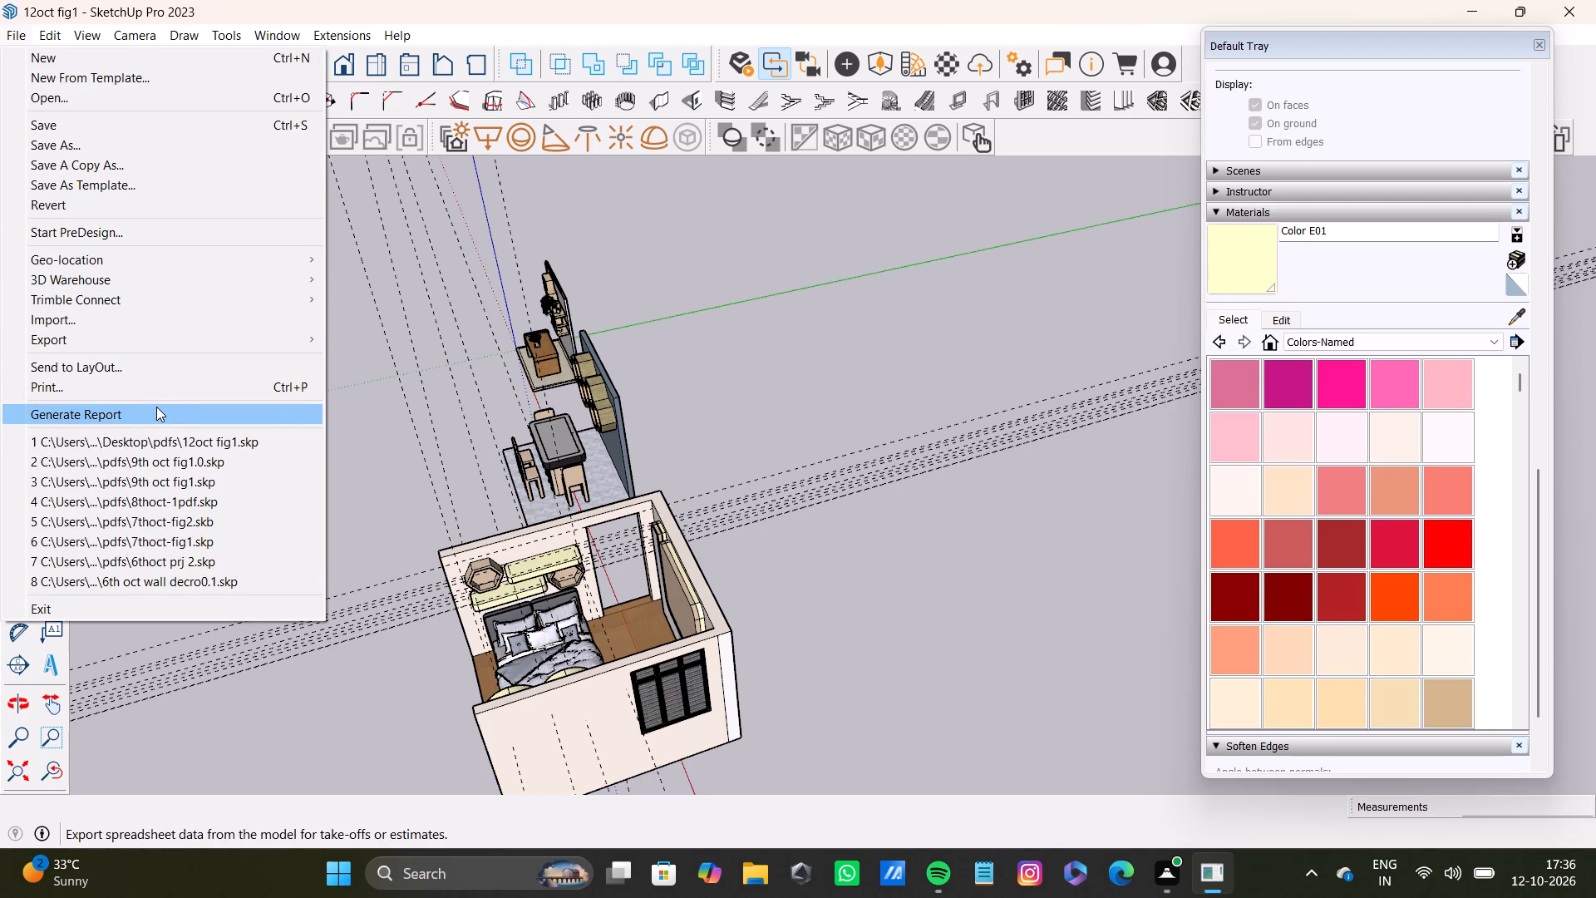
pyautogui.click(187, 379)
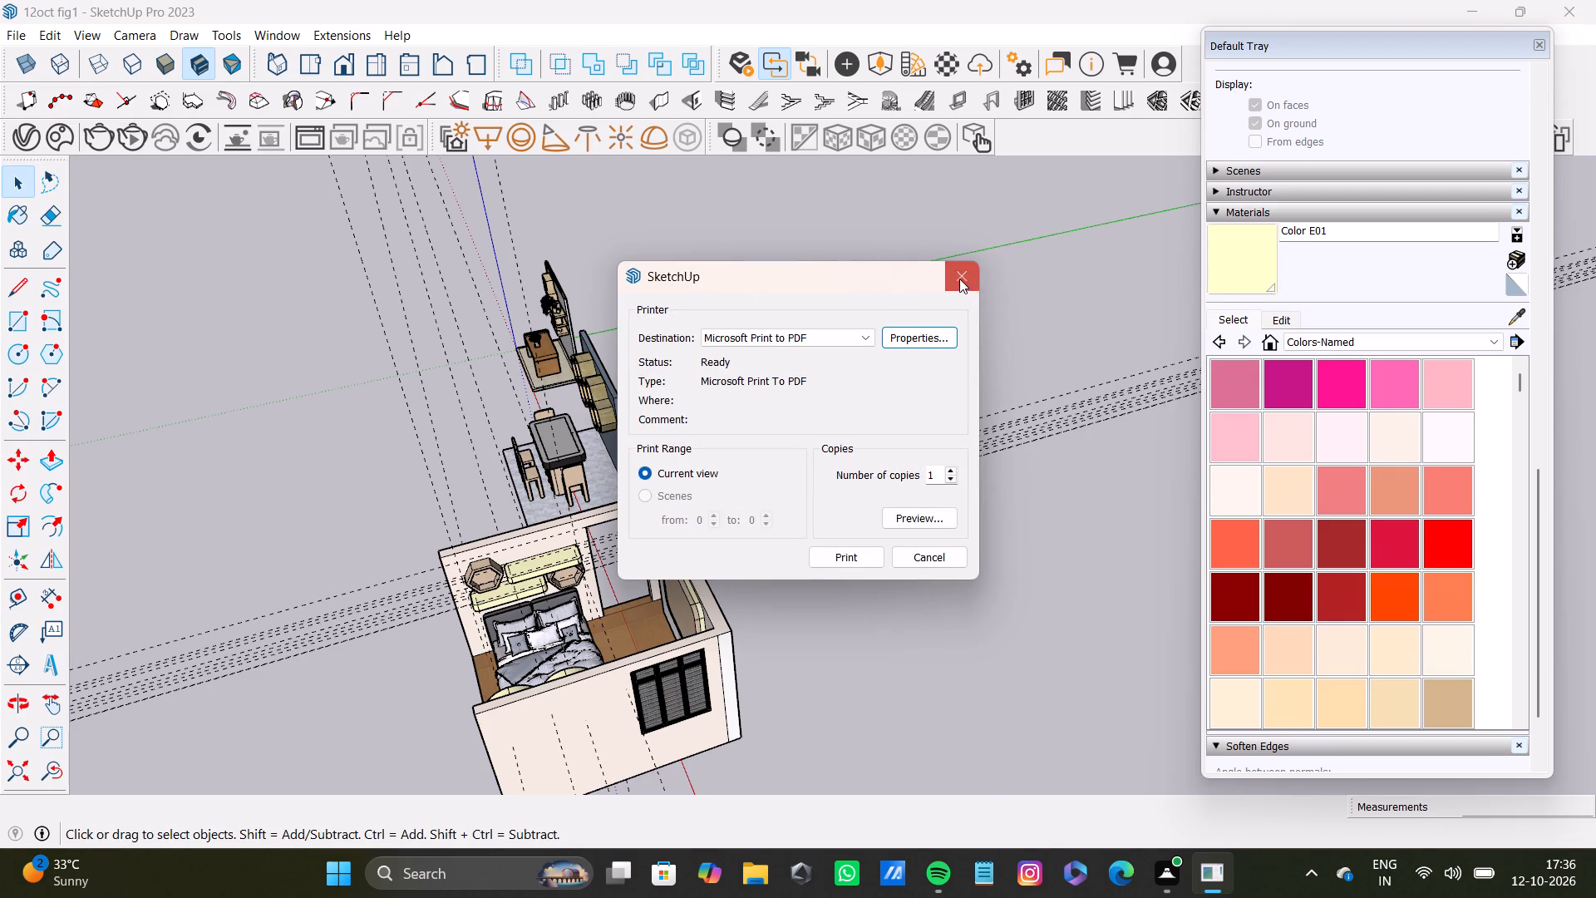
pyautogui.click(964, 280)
# Import the wooden door model 1000x2100+L_1 from the Downloads folder and place it outside the room, beyond the panelled wall.
pyautogui.click(12, 27)
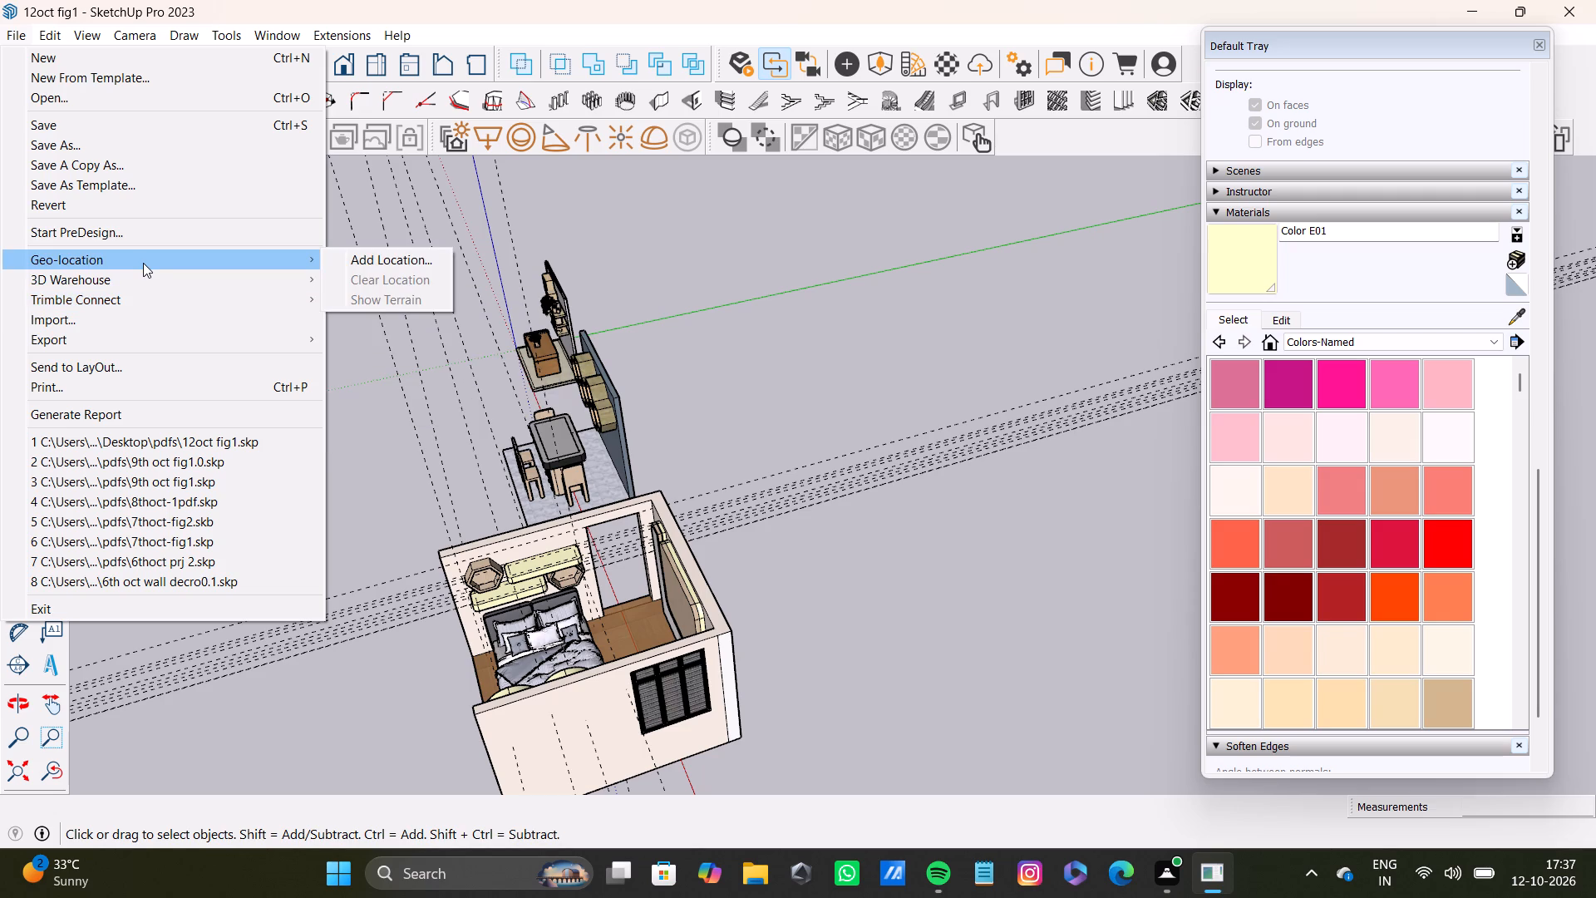
pyautogui.click(62, 323)
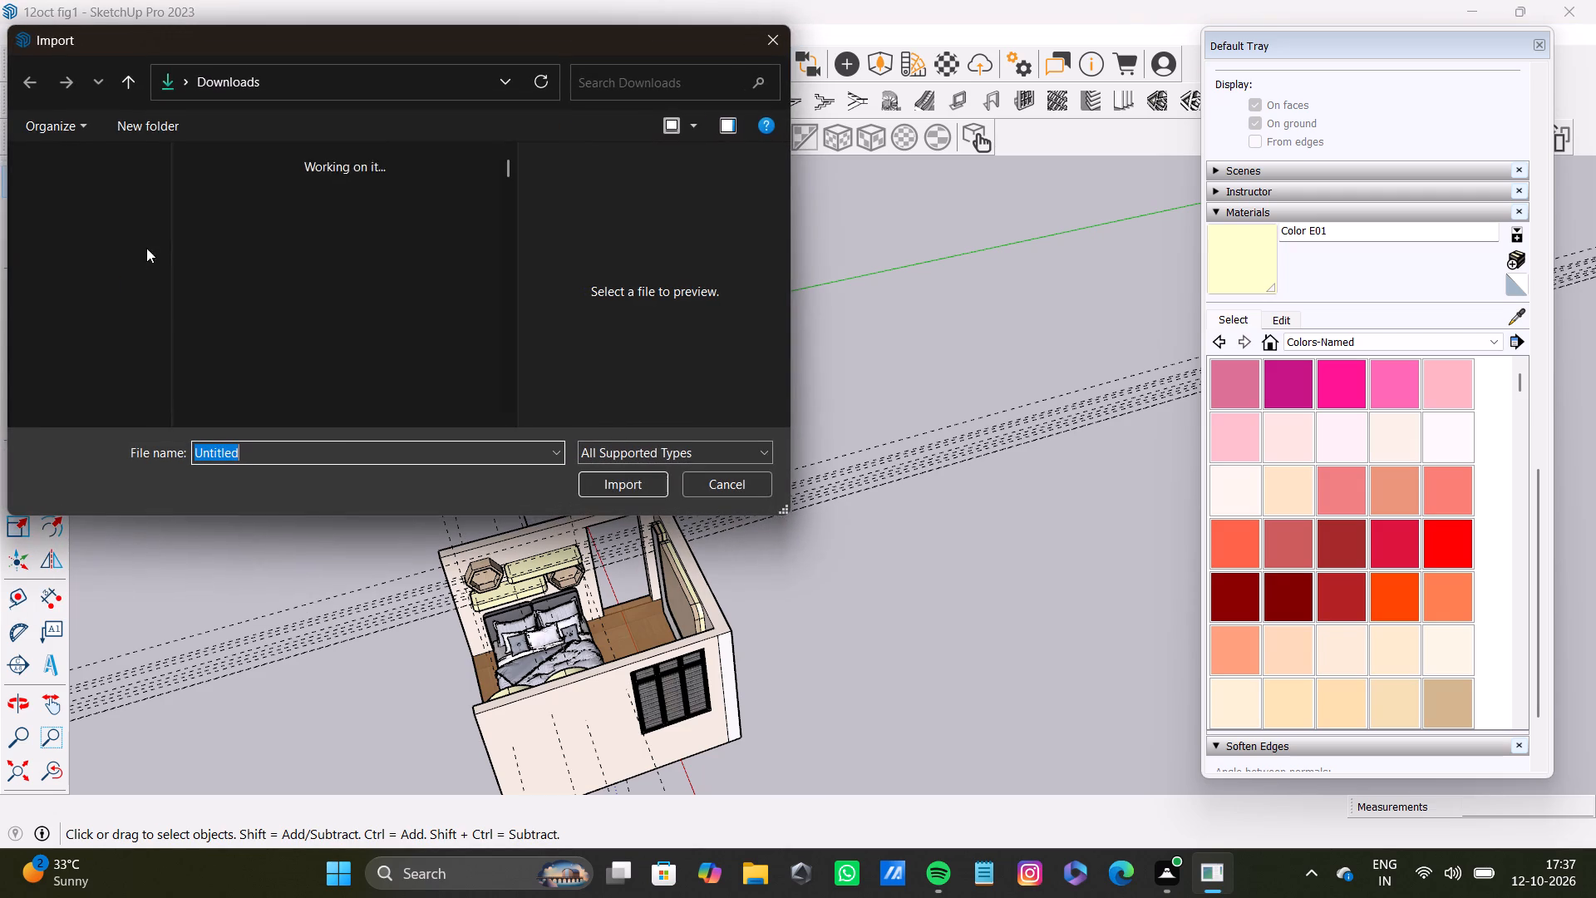
pyautogui.scroll(-11, 235, 290)
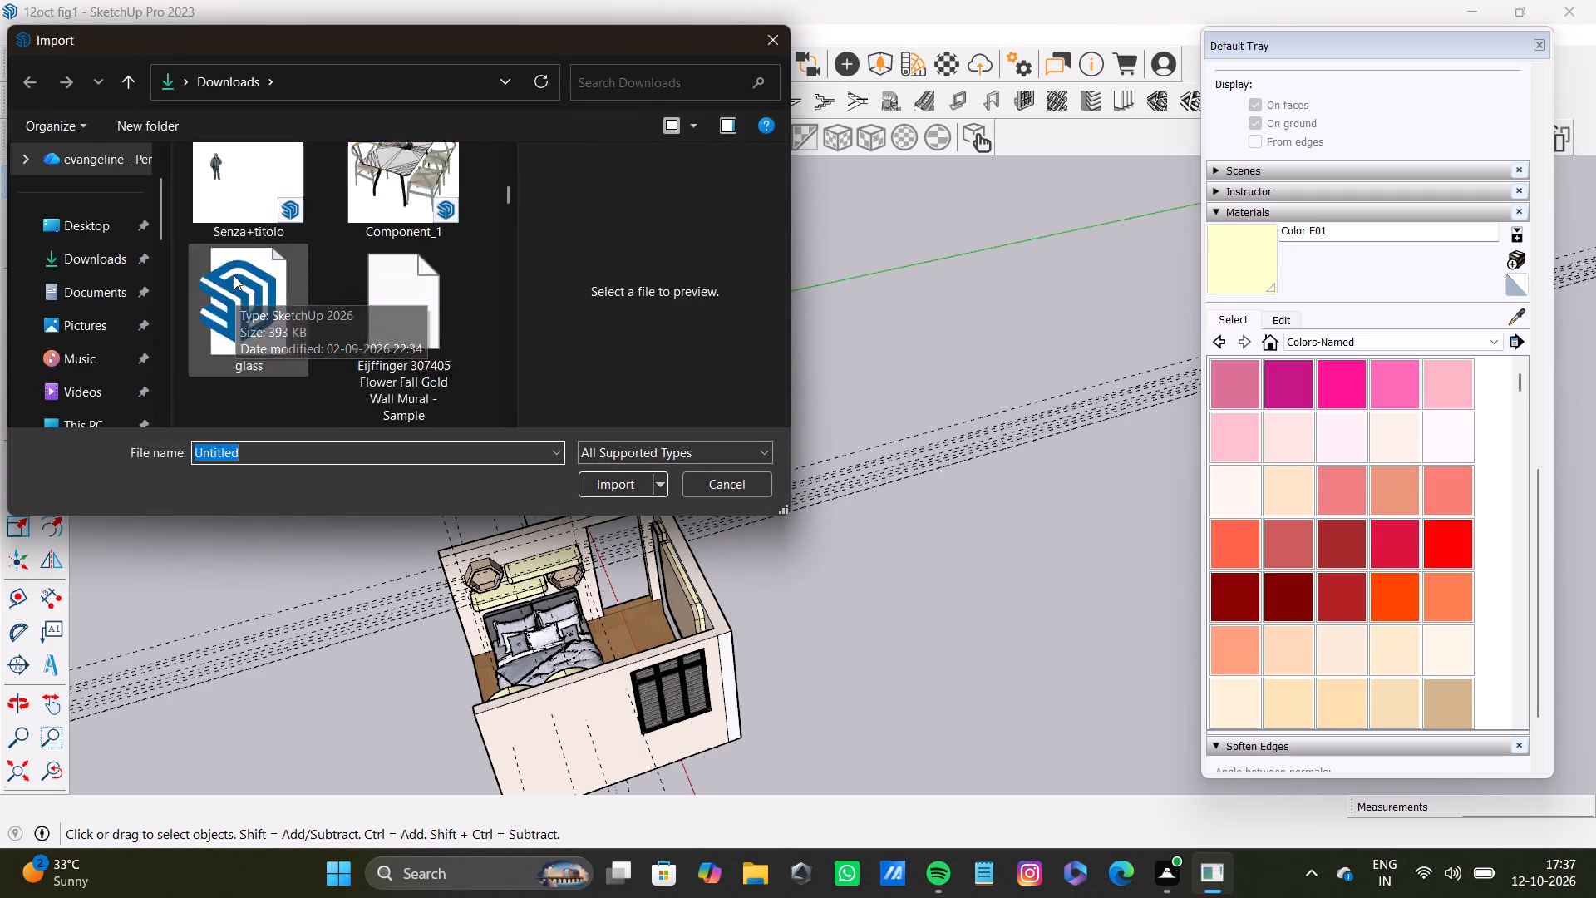
pyautogui.scroll(-1, 234, 275)
pyautogui.scroll(-9, 333, 274)
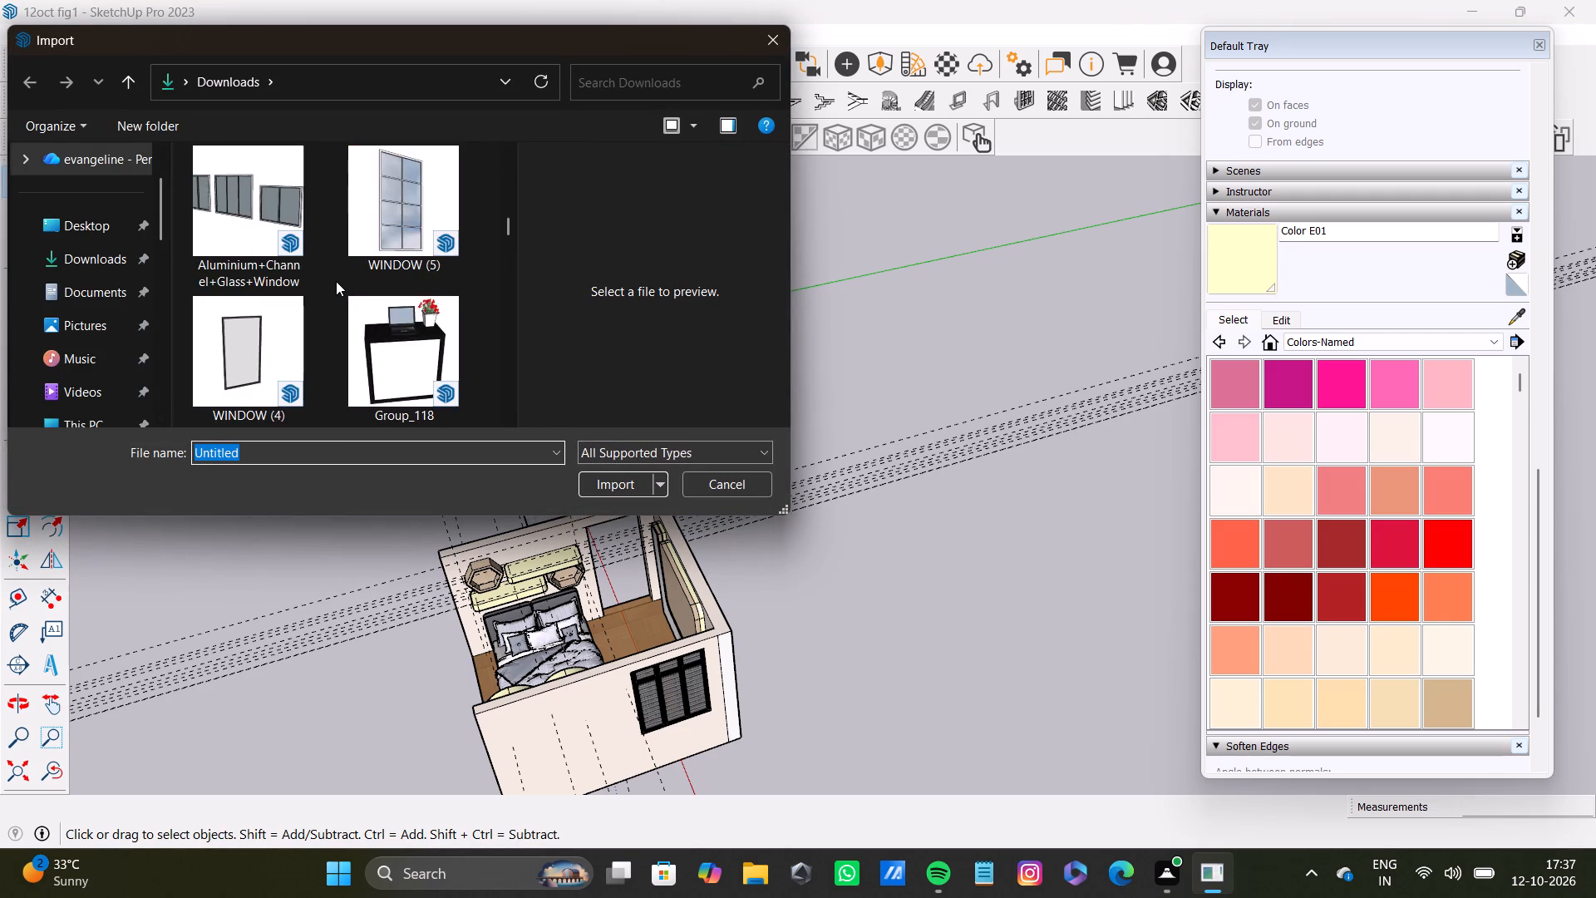
pyautogui.scroll(-9, 336, 281)
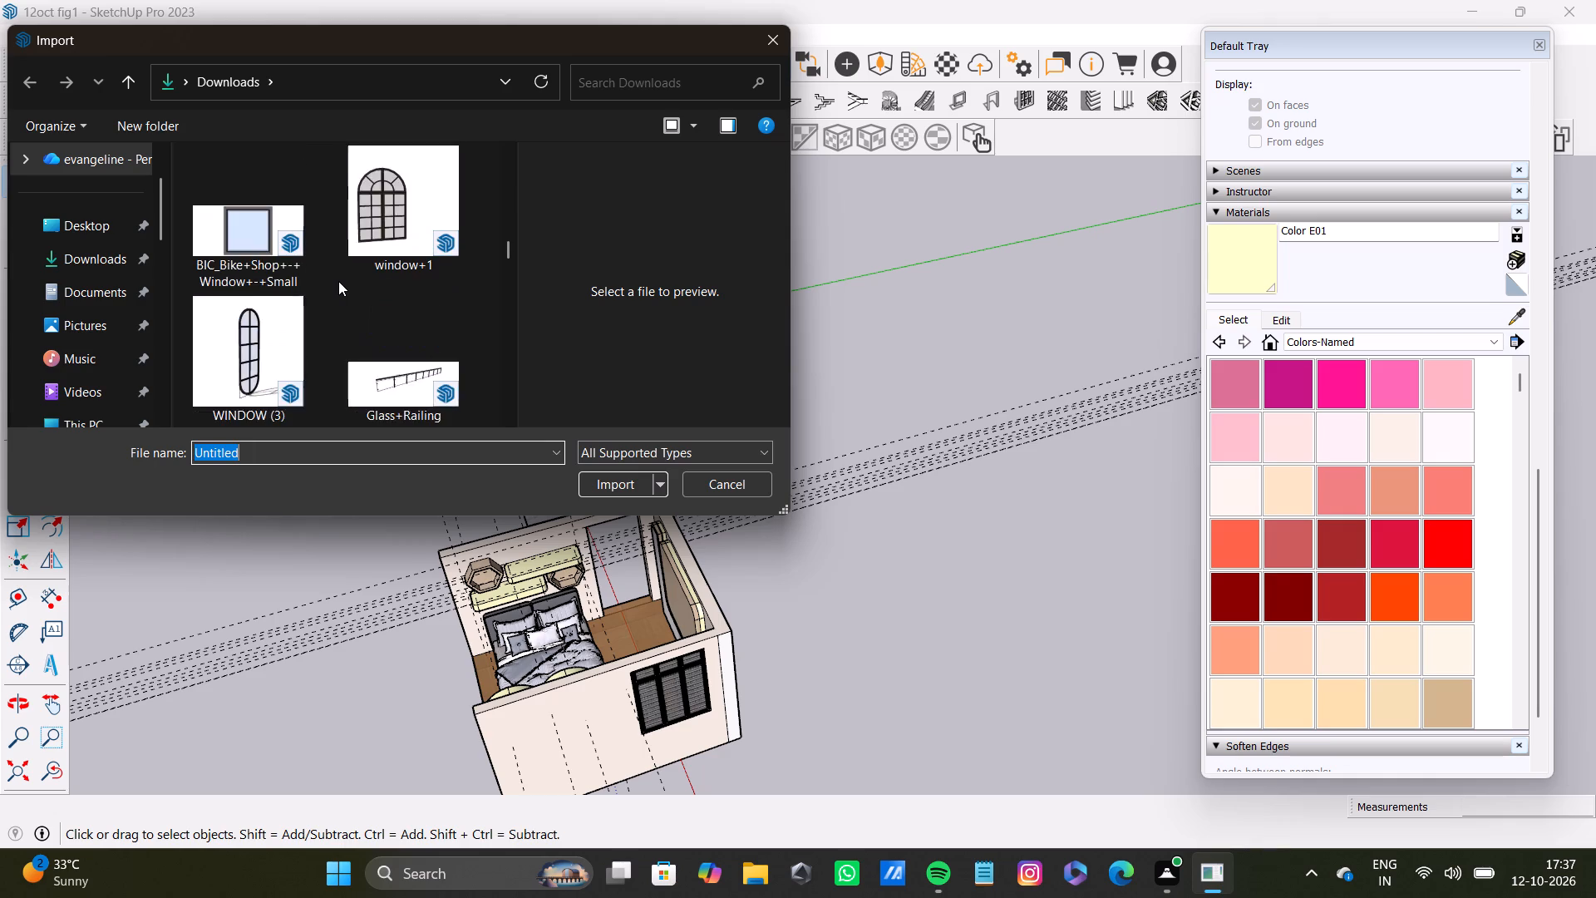
pyautogui.scroll(-12, 338, 281)
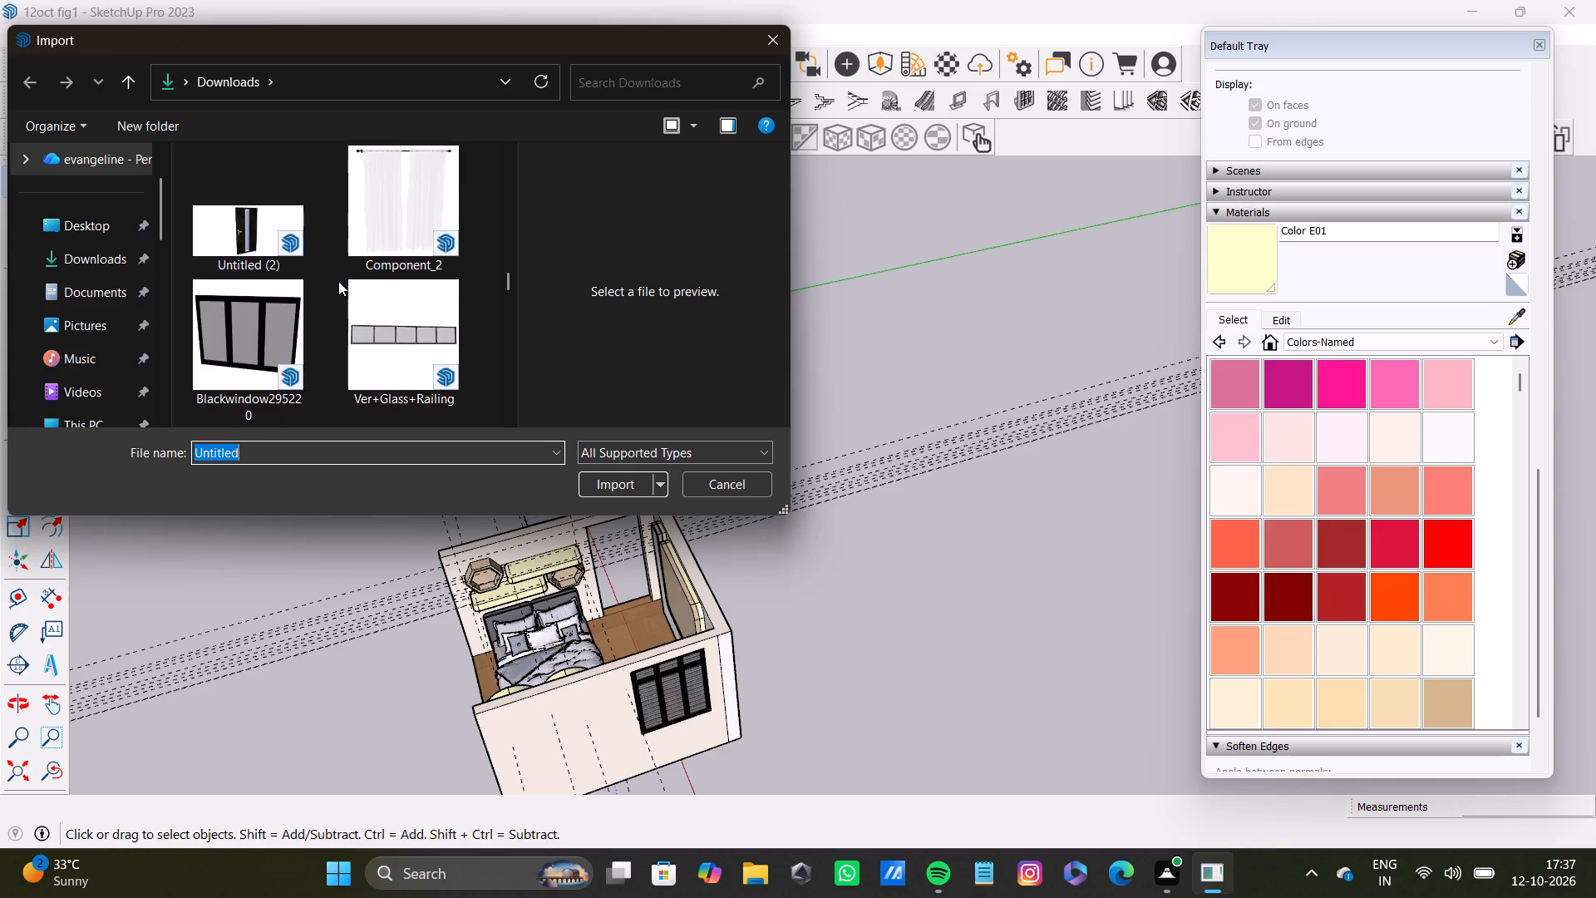
pyautogui.scroll(-5, 338, 281)
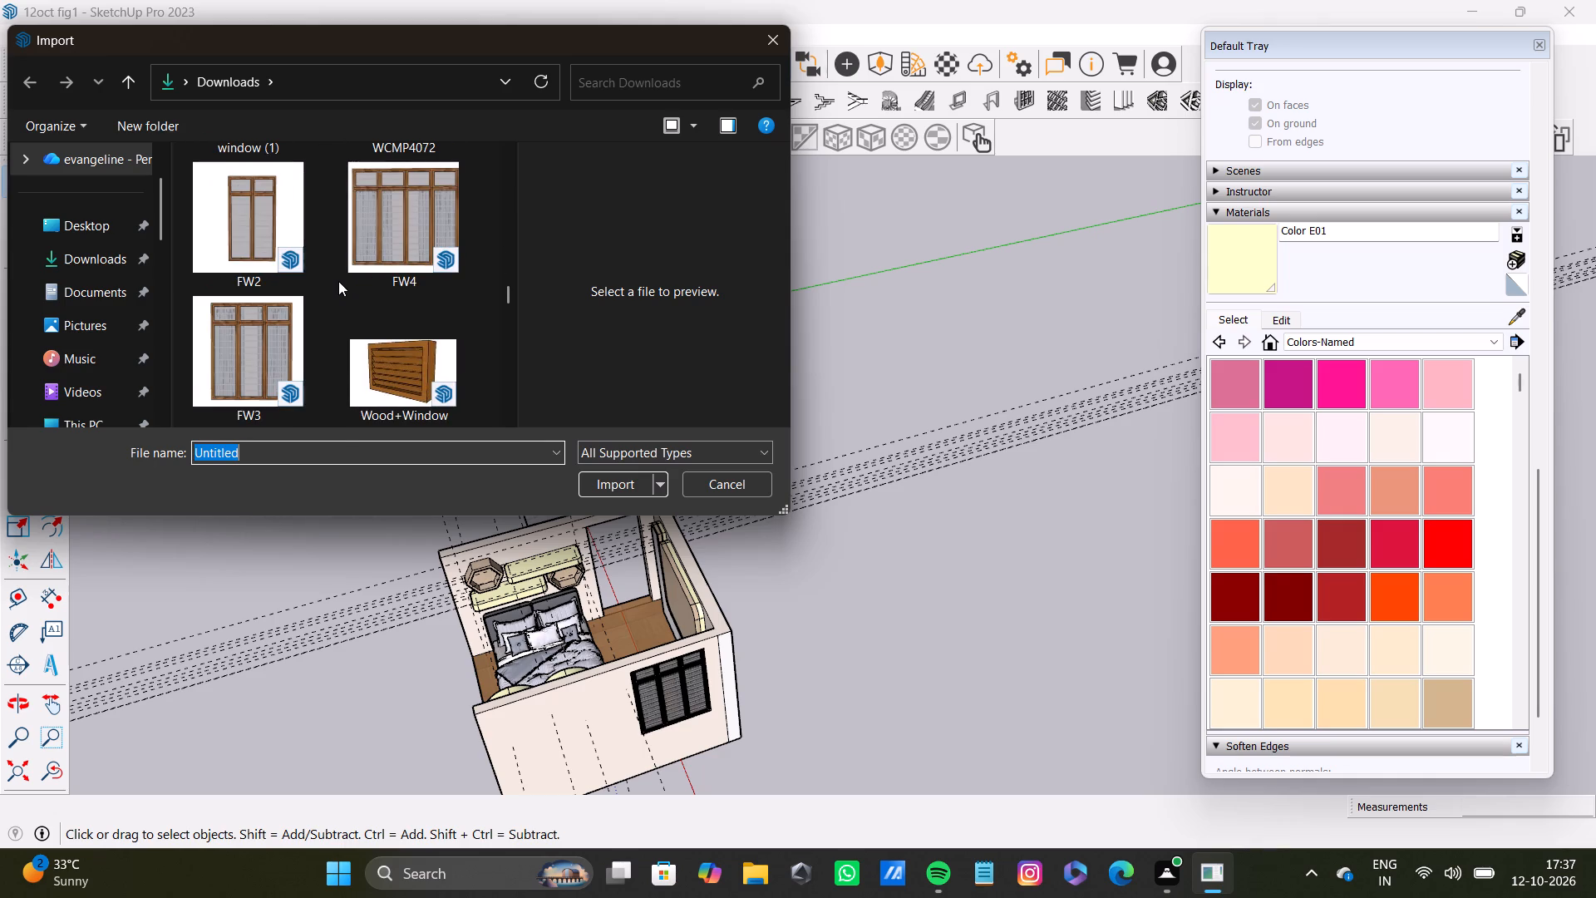
pyautogui.scroll(2, 338, 281)
pyautogui.scroll(-2, 310, 312)
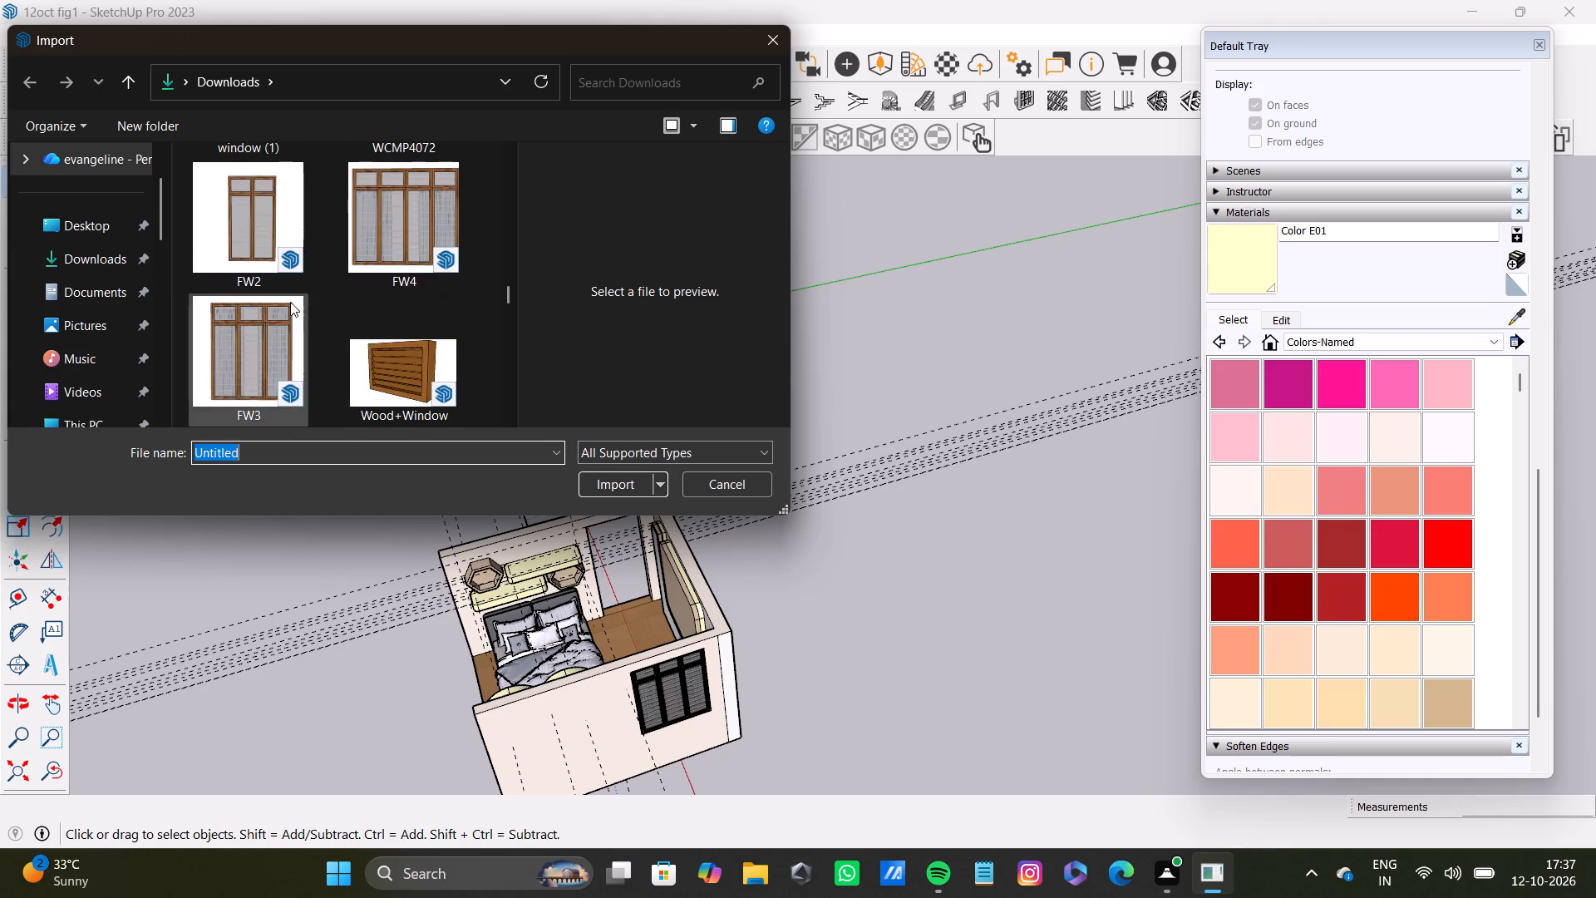
pyautogui.scroll(-4, 290, 302)
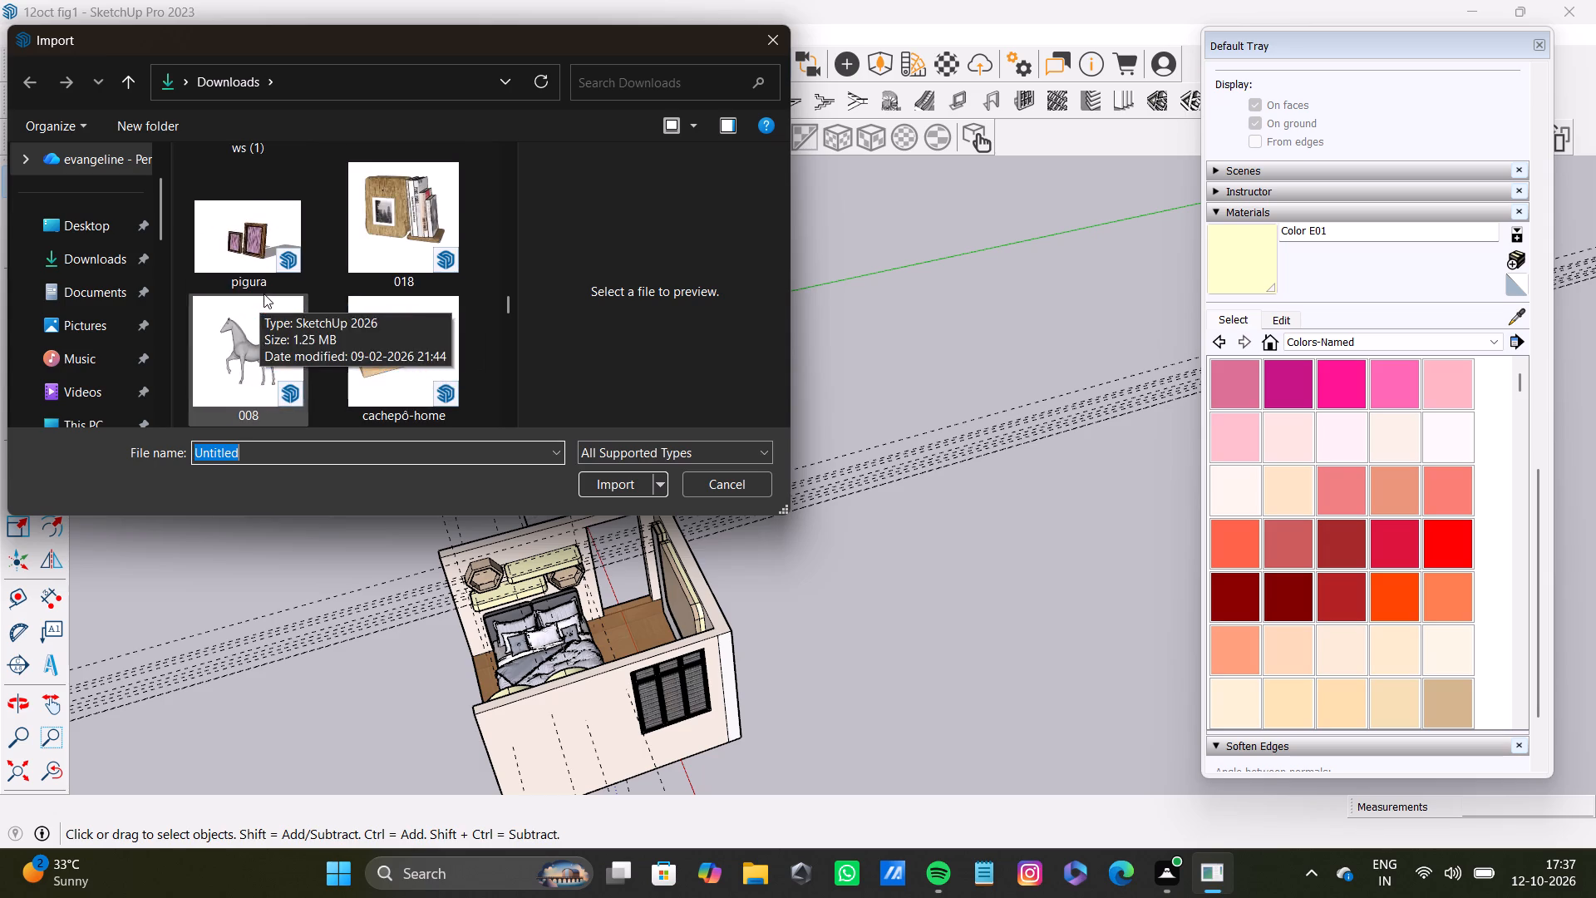
pyautogui.scroll(-8, 264, 293)
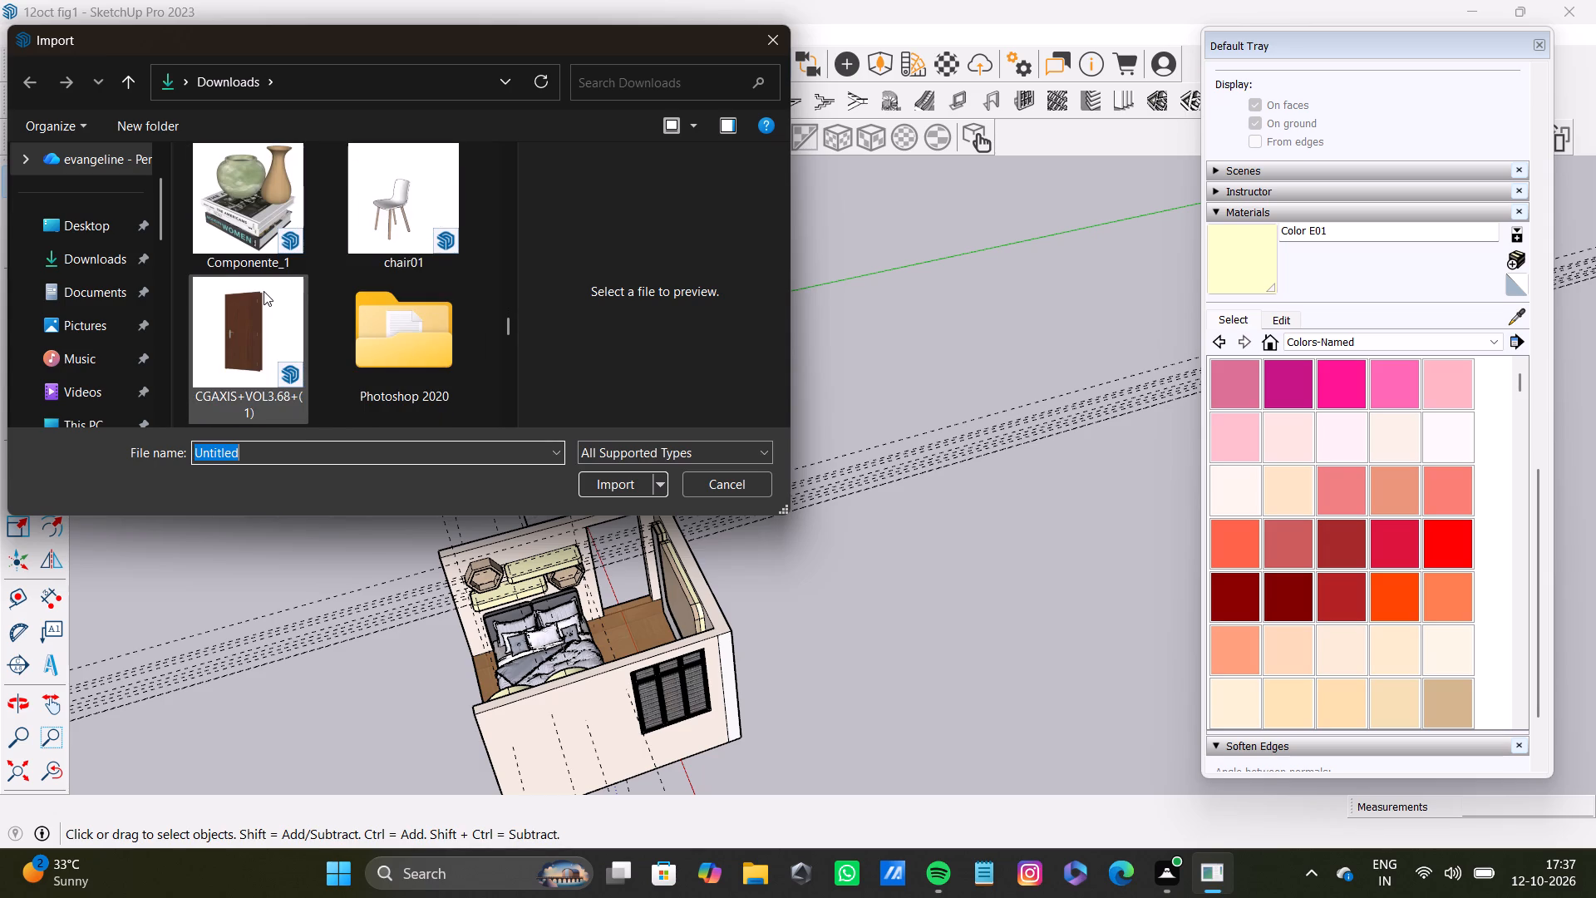
pyautogui.scroll(-3, 264, 291)
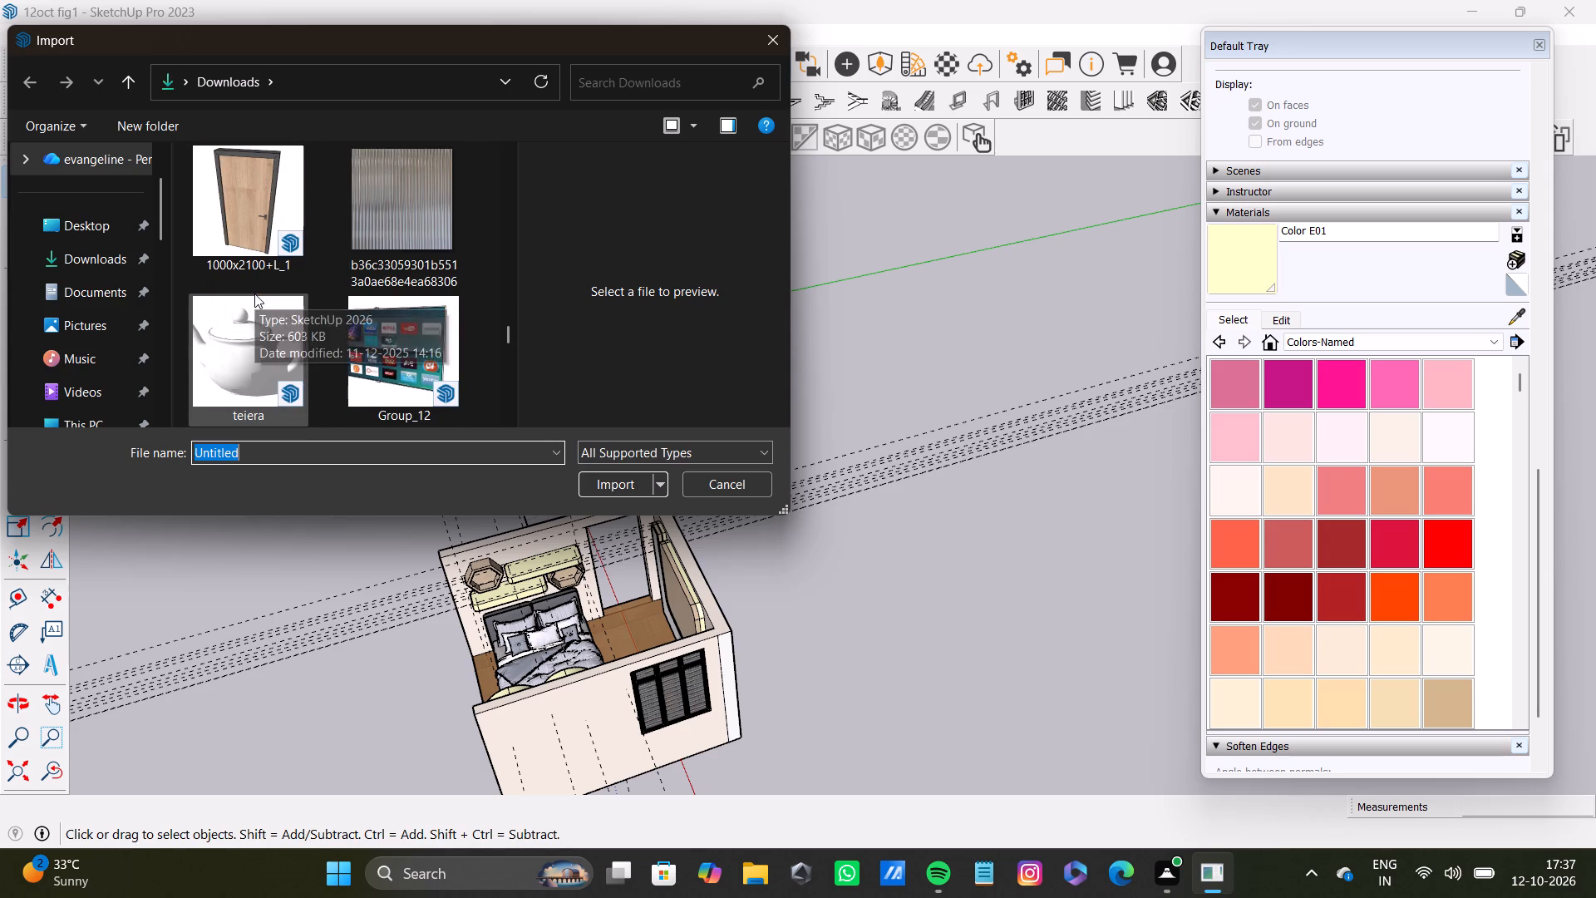
pyautogui.click(229, 202)
pyautogui.click(633, 482)
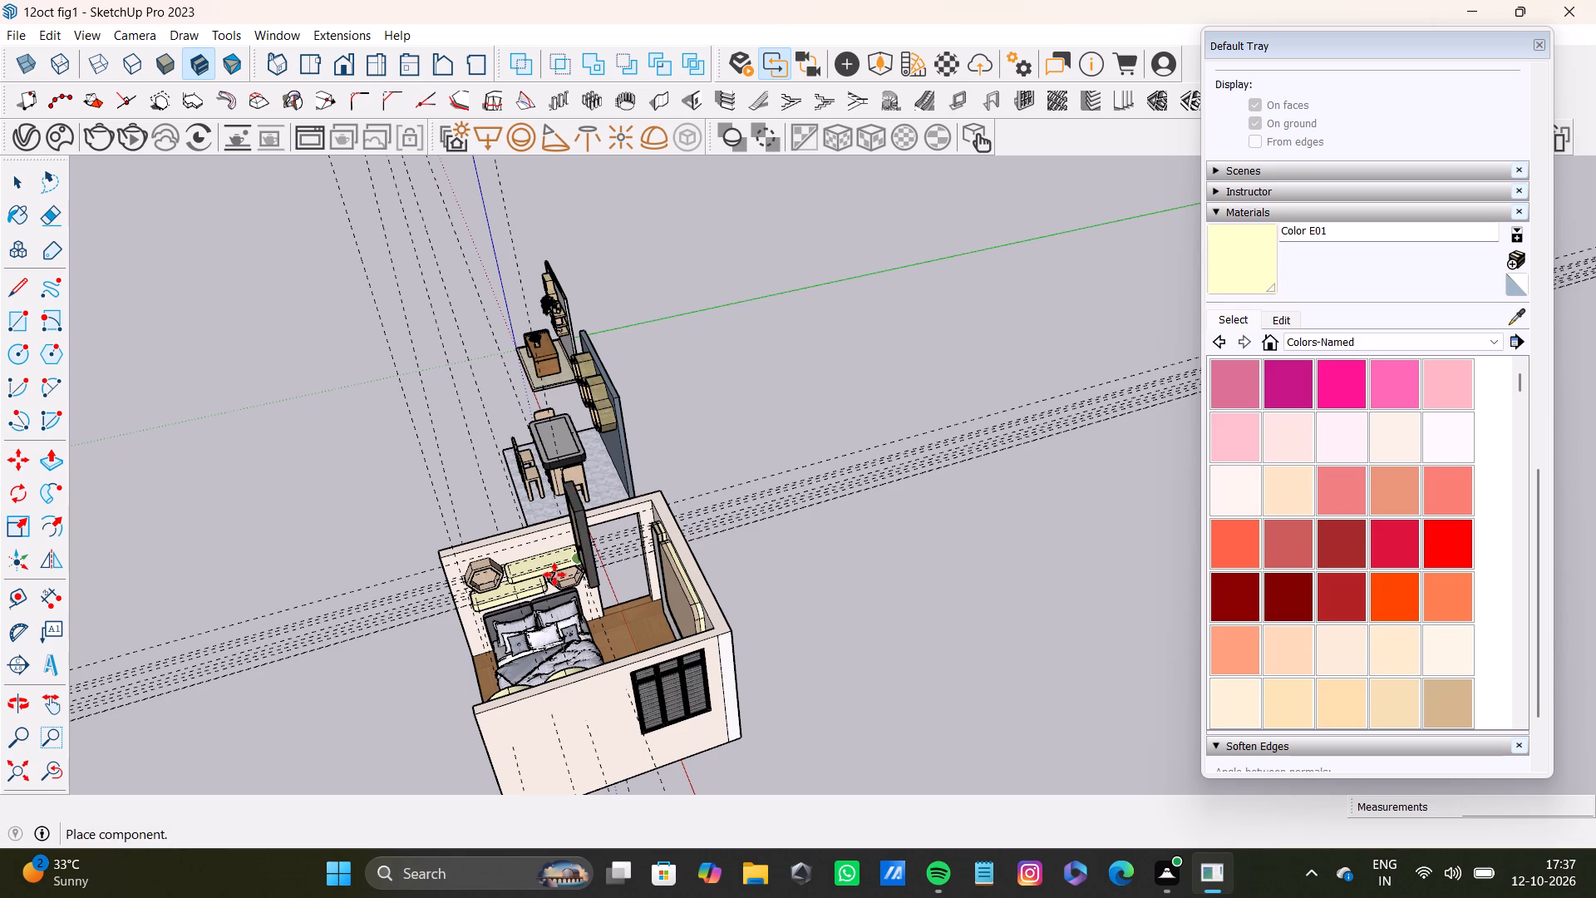
pyautogui.click(789, 668)
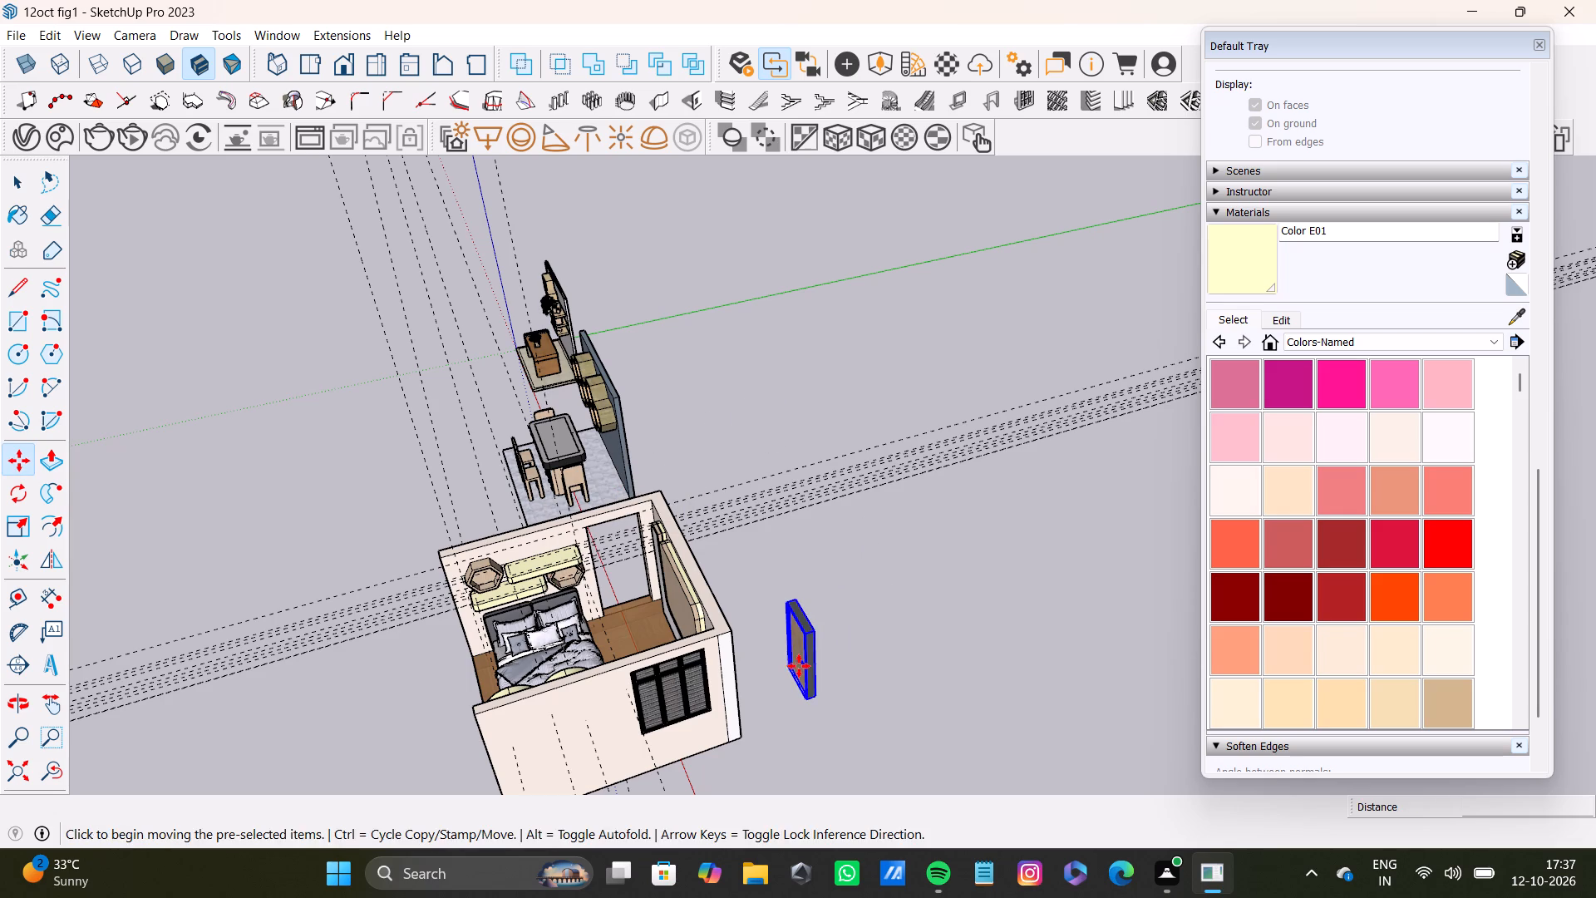
pyautogui.press('space')
# Rotate the imported door about a quarter turn around the vertical axis at its top frame corner.
pyautogui.scroll(13, 800, 658)
pyautogui.moveTo(796, 644); pyautogui.dragTo(922, 641, button='middle')
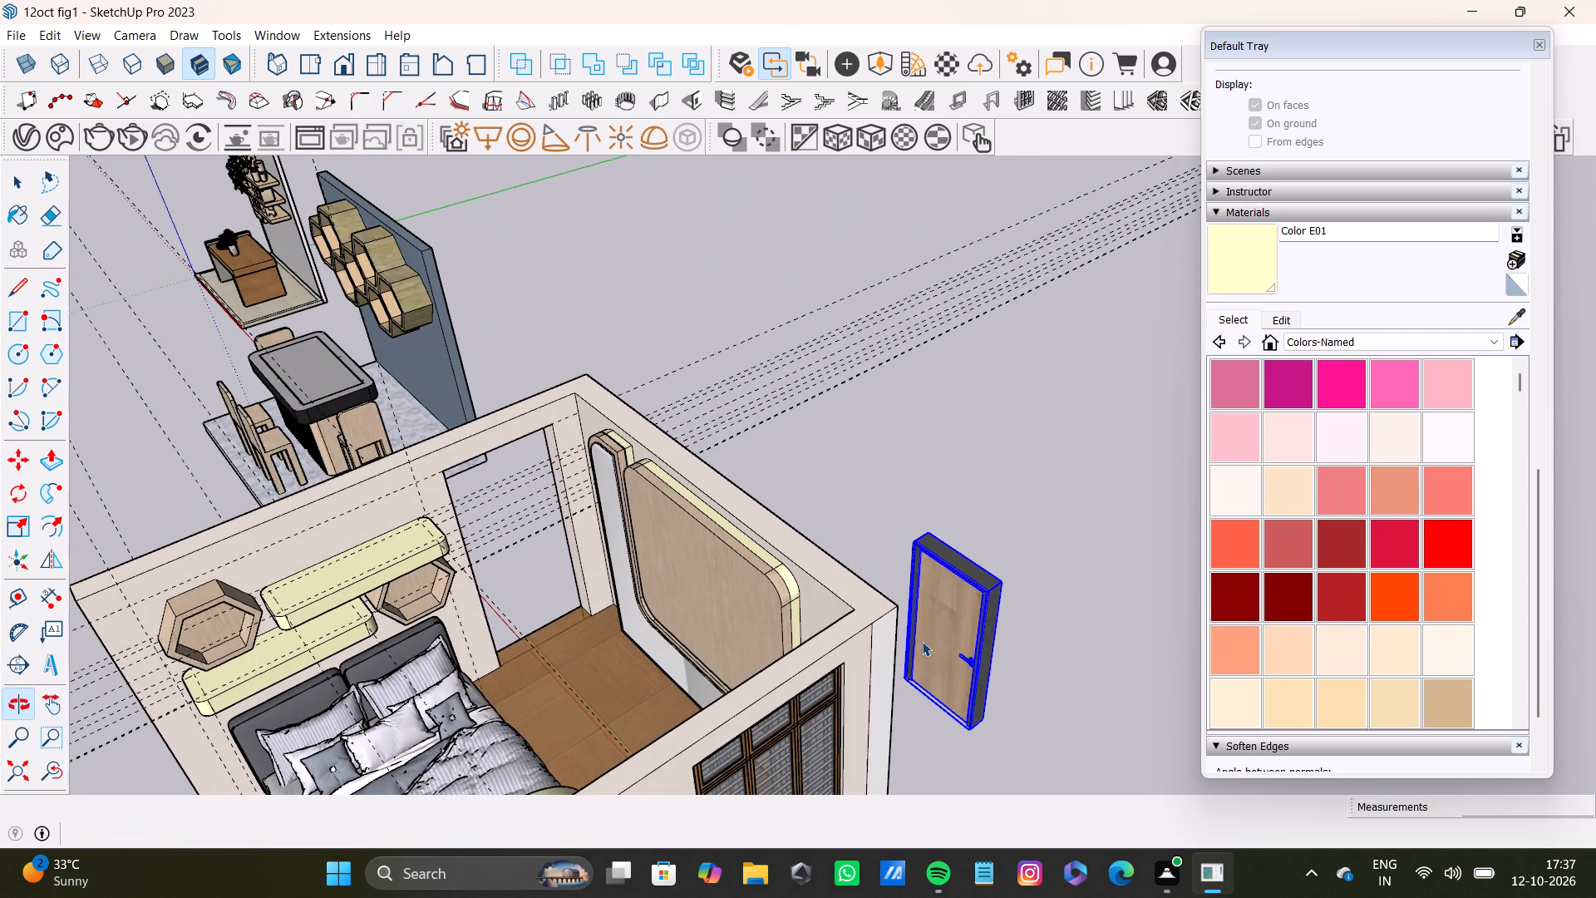
pyautogui.press('q')
pyautogui.scroll(6, 911, 533)
pyautogui.click(941, 535)
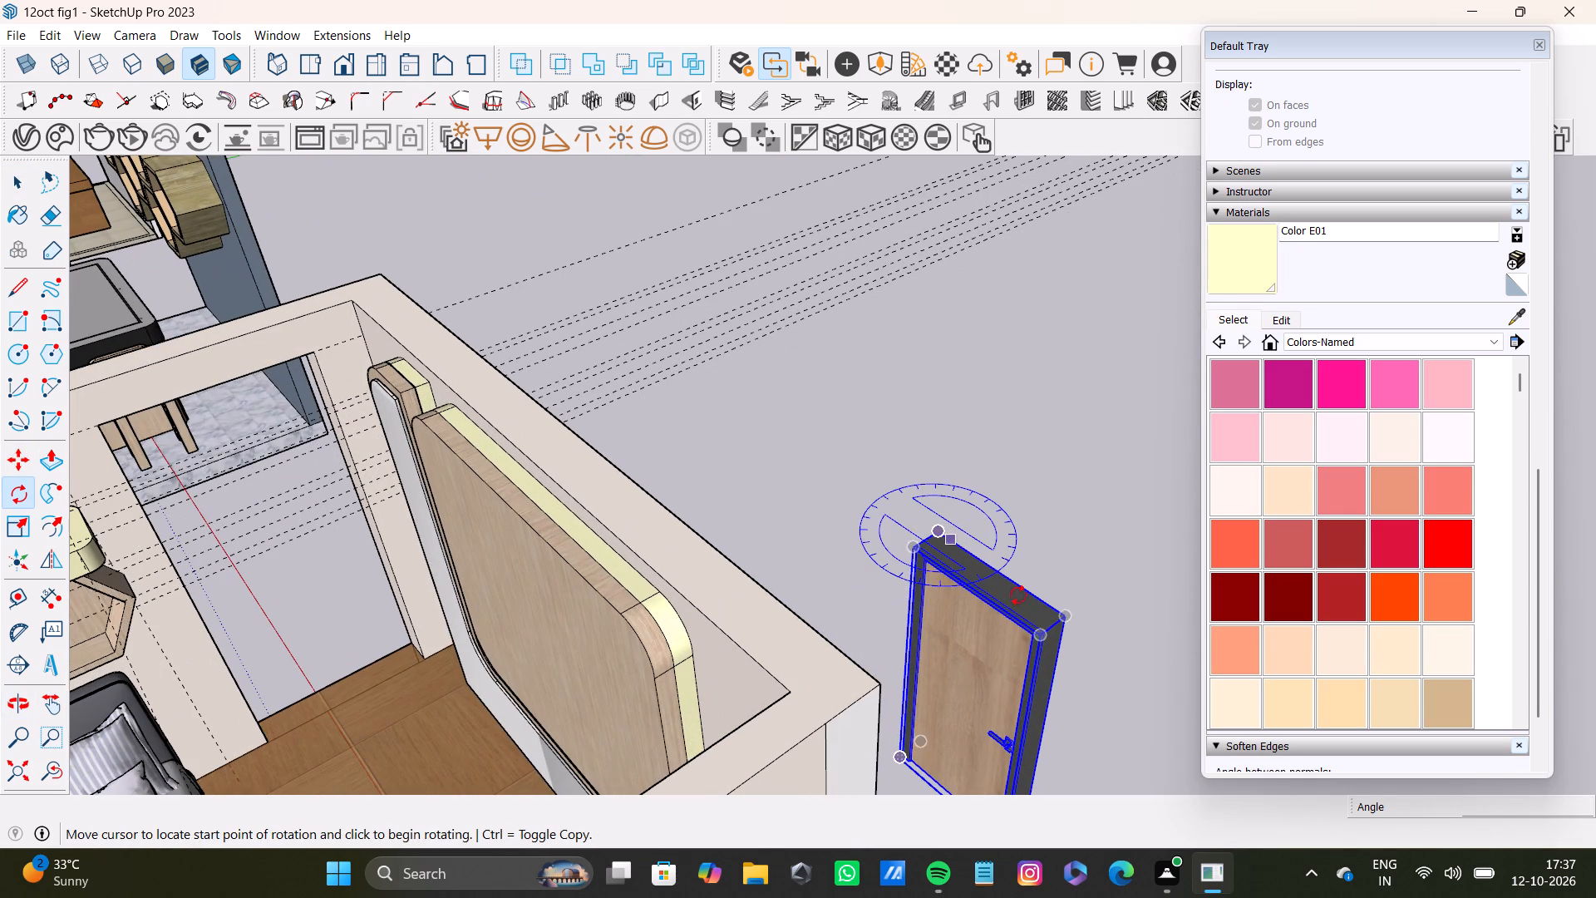
pyautogui.click(1070, 623)
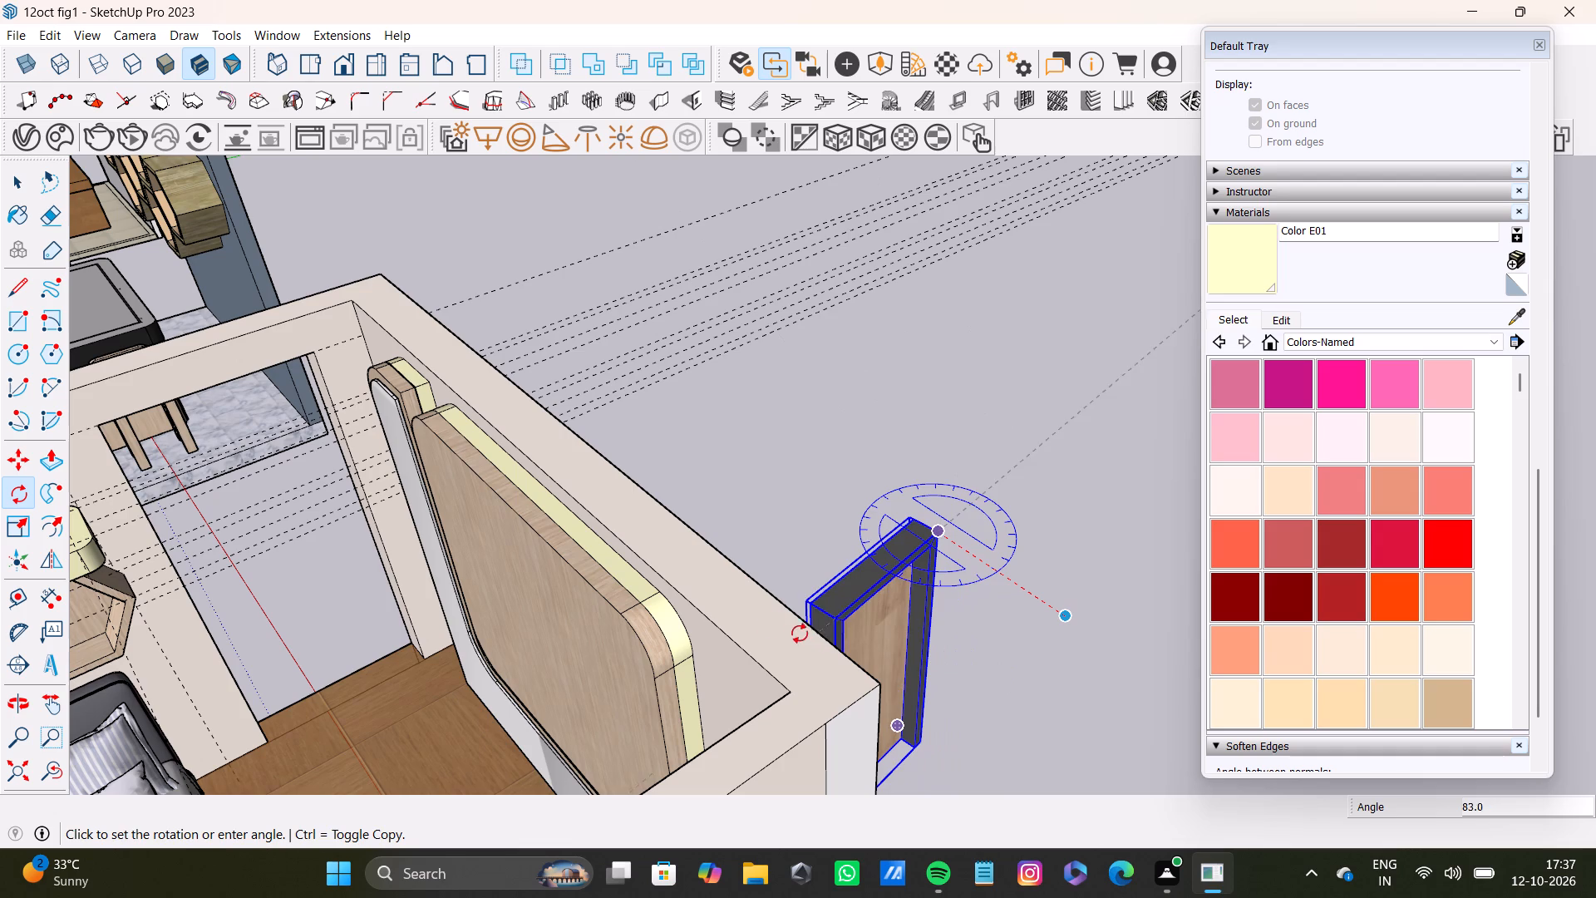
pyautogui.click(771, 624)
pyautogui.press('space')
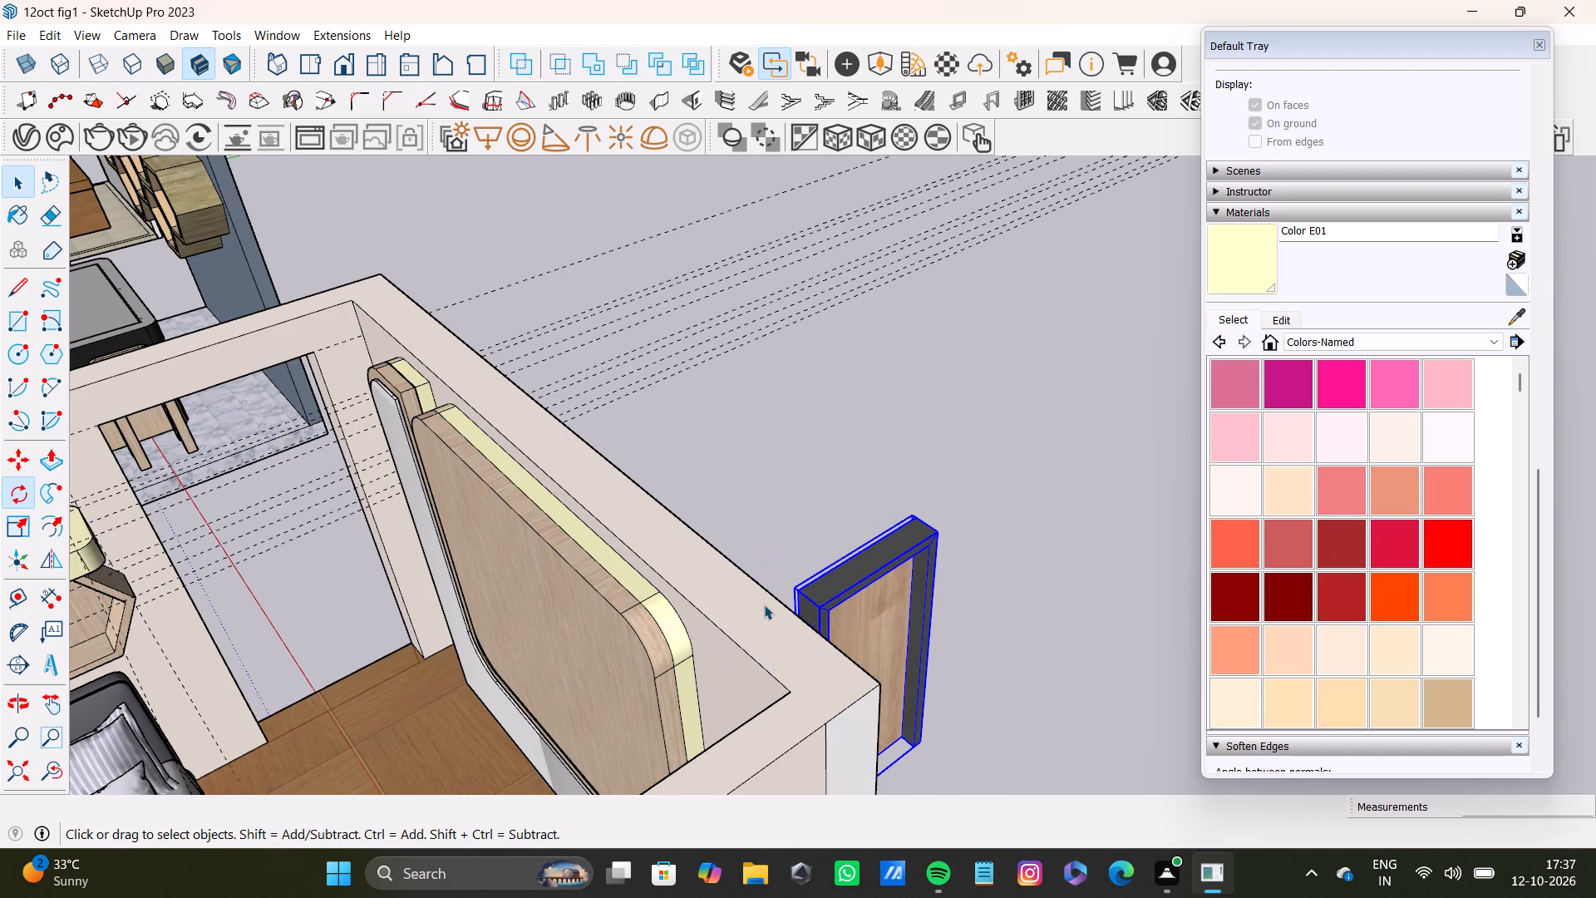
# Scale the imported door's thickness along the green axis to about 0.58.
pyautogui.scroll(-4, 767, 603)
pyautogui.moveTo(913, 668); pyautogui.dragTo(697, 693, button='middle')
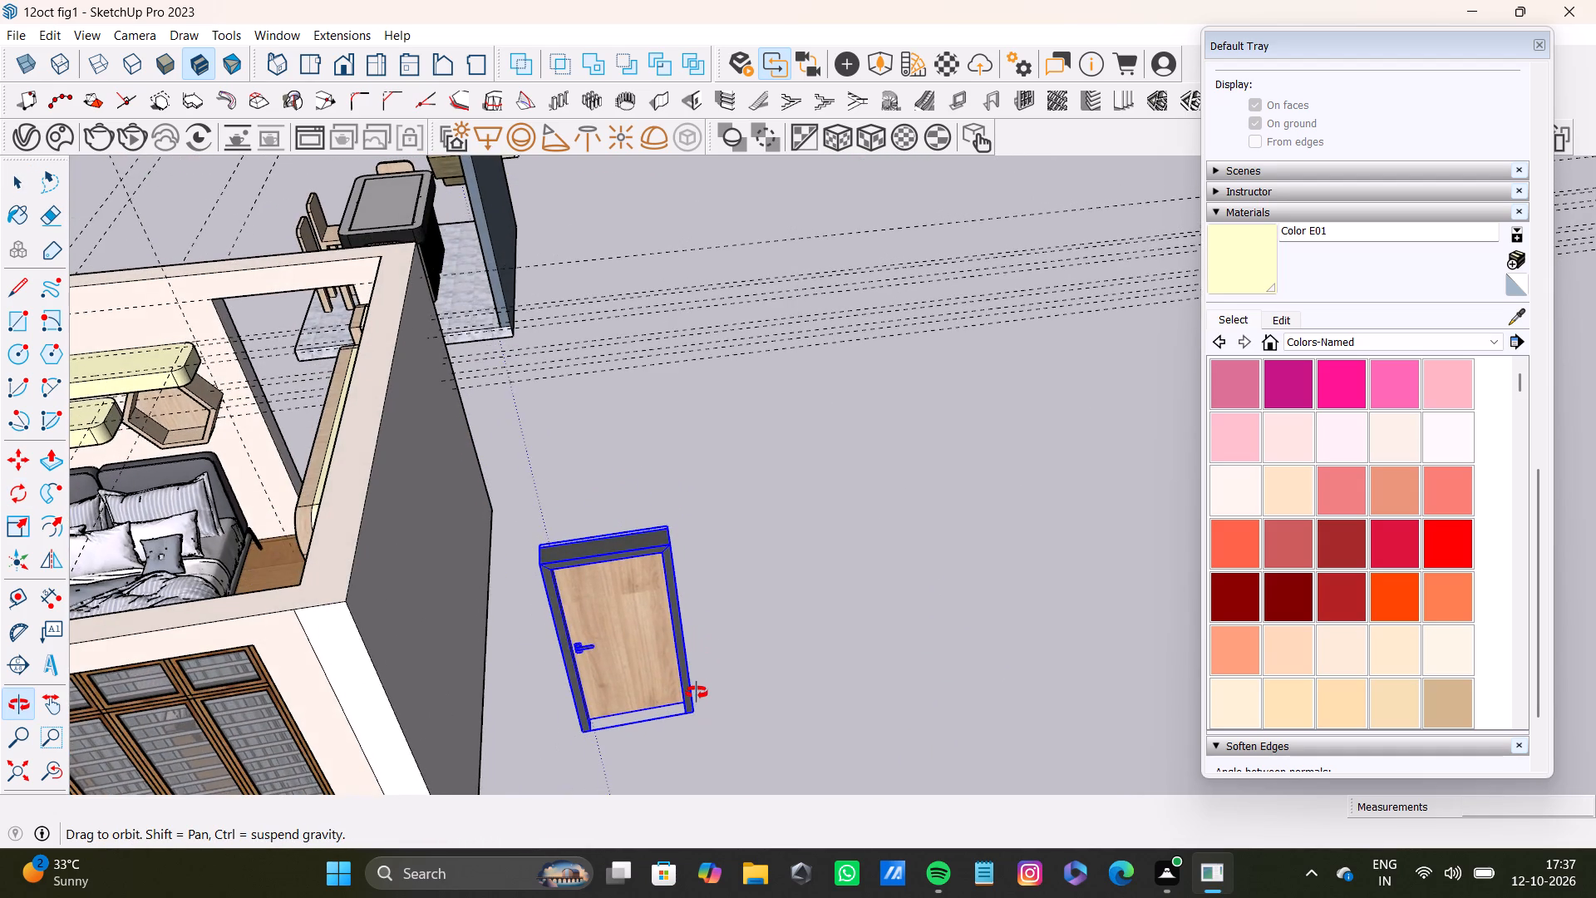
pyautogui.moveTo(697, 693); pyautogui.dragTo(1042, 693, button='middle')
pyautogui.scroll(-4, 1003, 676)
pyautogui.keyDown('shift'); pyautogui.moveTo(966, 649); pyautogui.dragTo(664, 596, button='middle'); pyautogui.keyUp('shift')
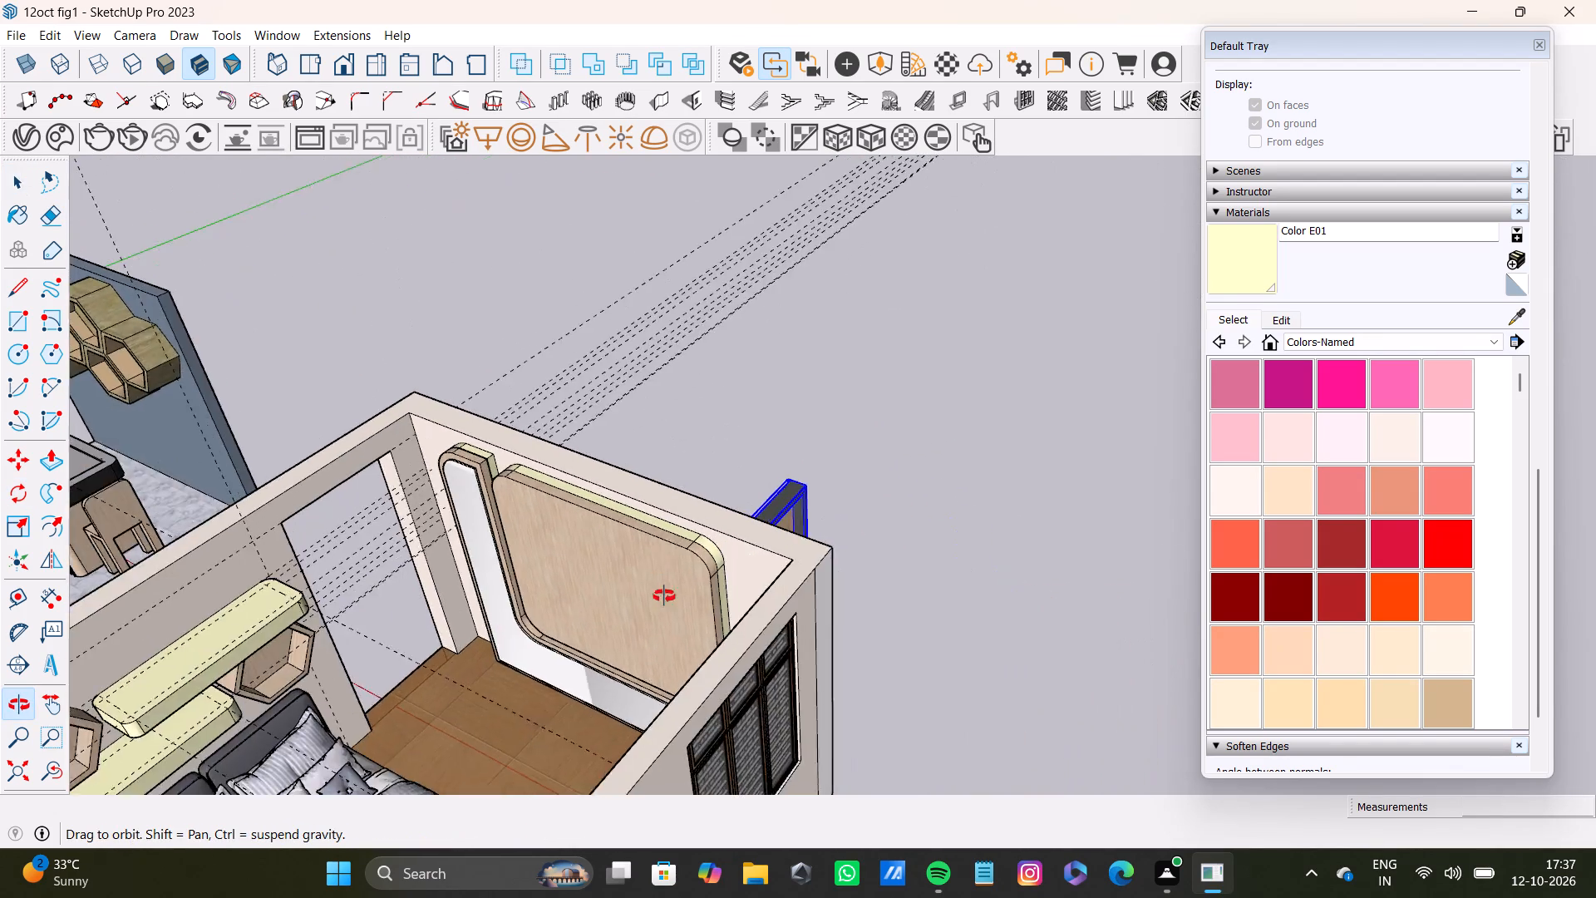
pyautogui.keyDown('shift'); pyautogui.moveTo(664, 596); pyautogui.dragTo(635, 761, button='middle'); pyautogui.keyUp('shift')
pyautogui.scroll(-1, 634, 763)
pyautogui.press('s')
pyautogui.scroll(6, 766, 598)
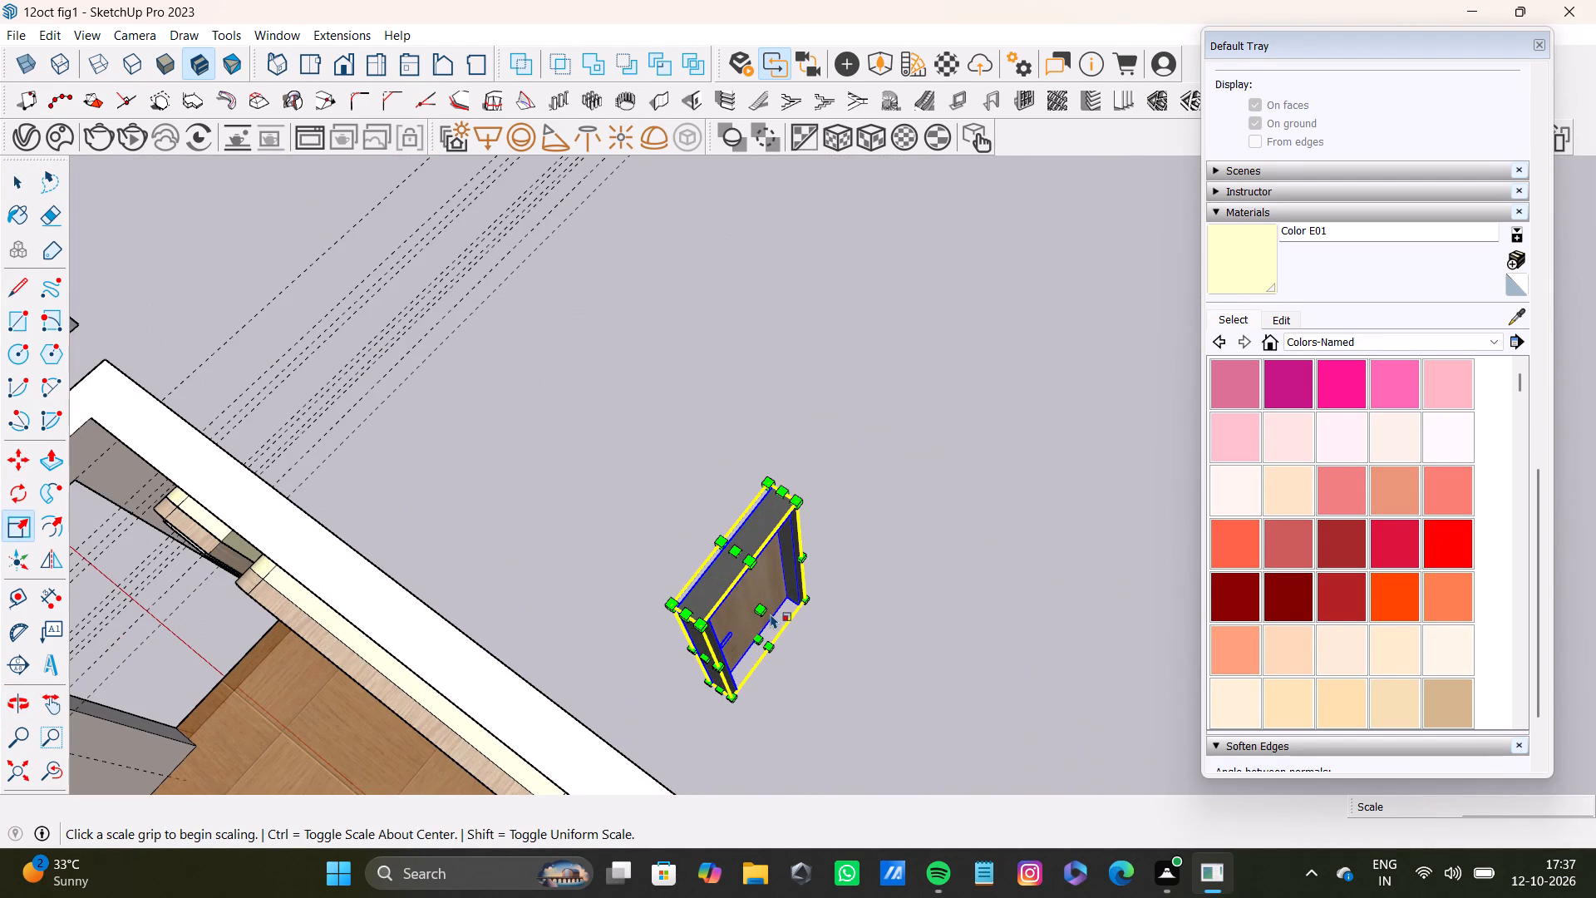
pyautogui.moveTo(761, 612); pyautogui.dragTo(747, 607)
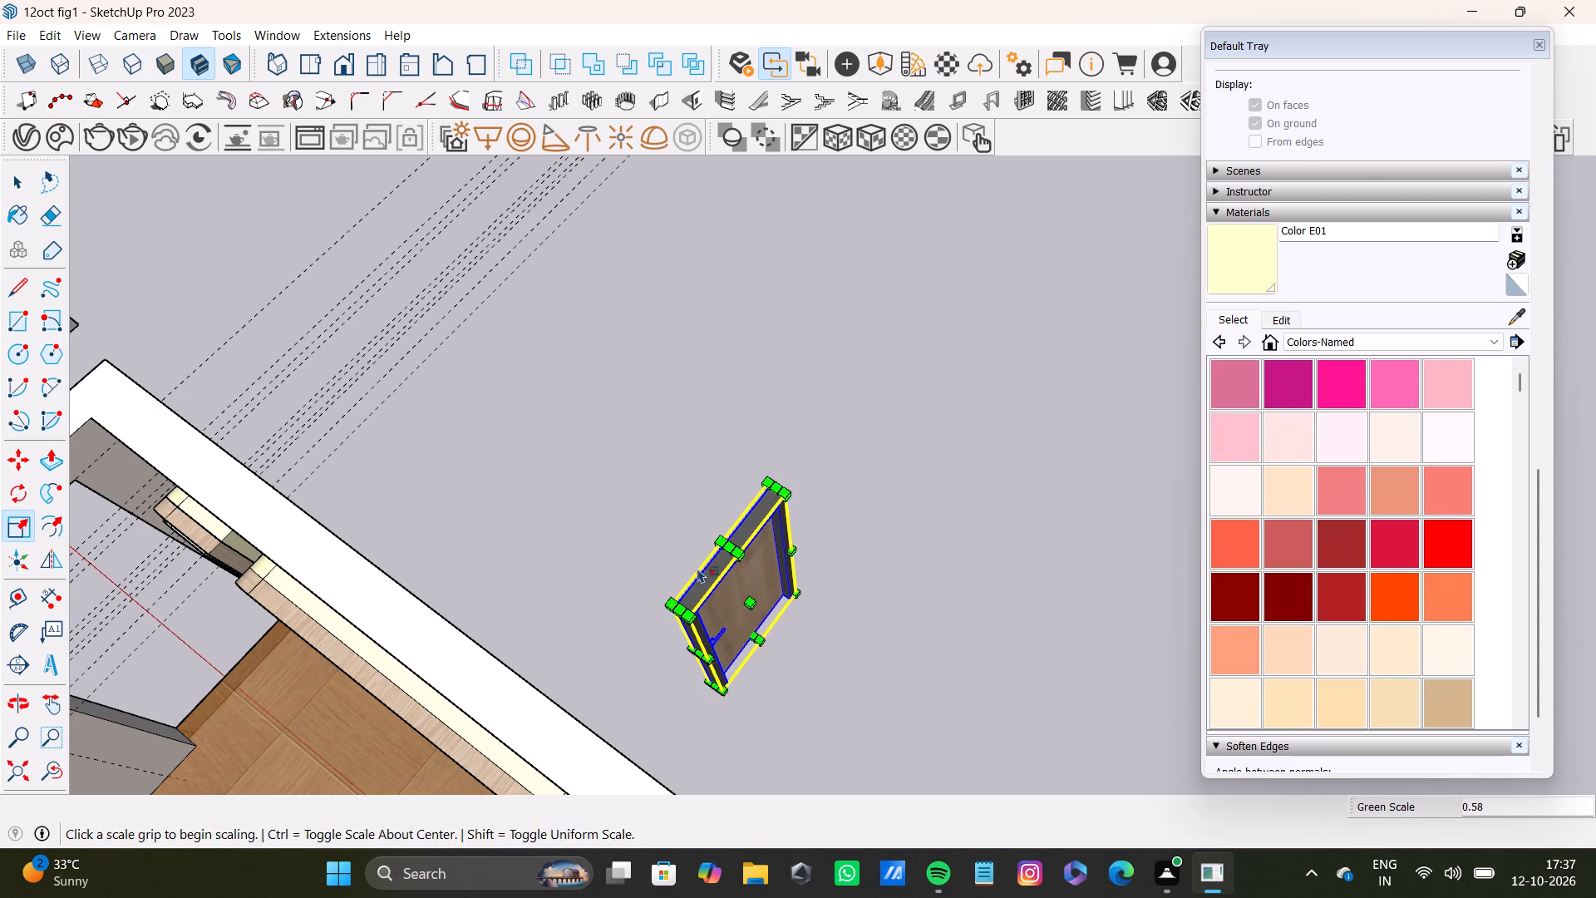
pyautogui.press('space')
pyautogui.click(658, 522)
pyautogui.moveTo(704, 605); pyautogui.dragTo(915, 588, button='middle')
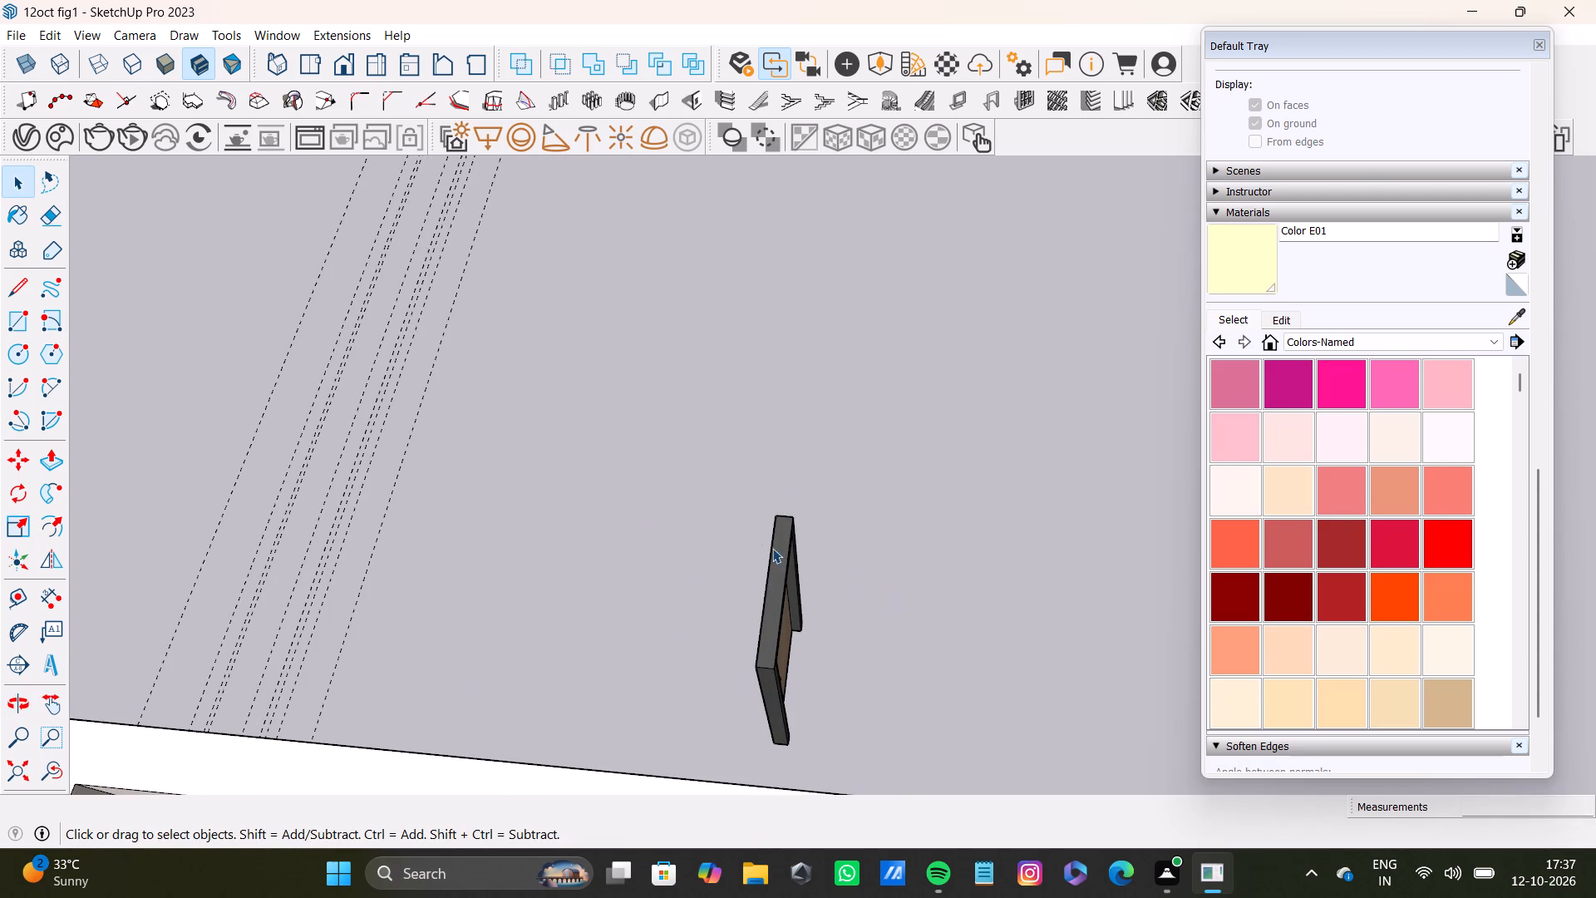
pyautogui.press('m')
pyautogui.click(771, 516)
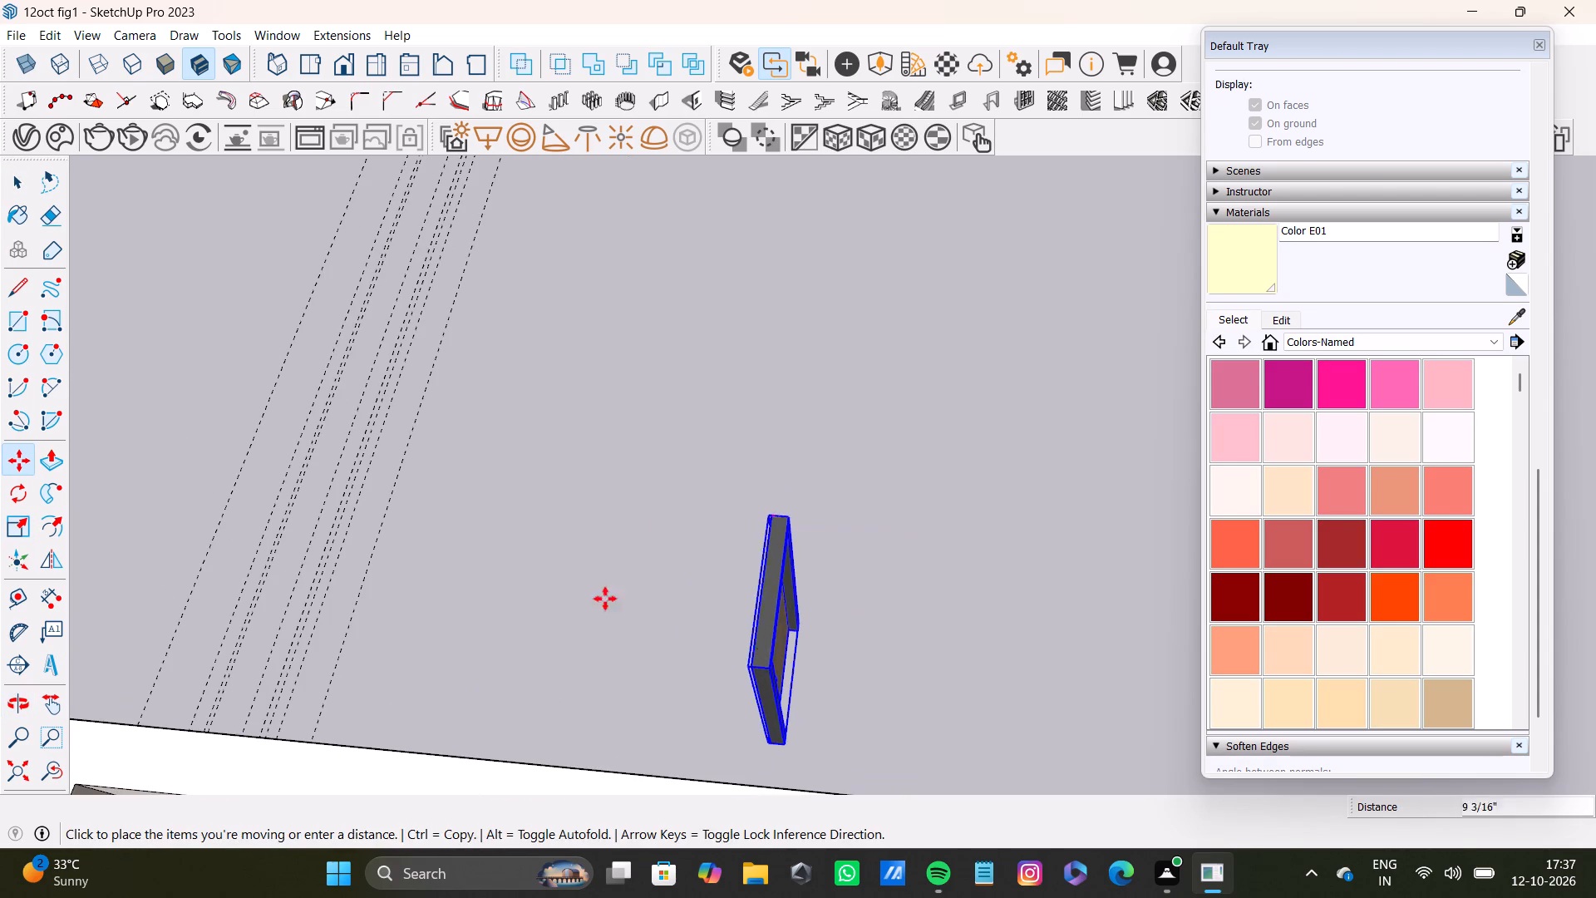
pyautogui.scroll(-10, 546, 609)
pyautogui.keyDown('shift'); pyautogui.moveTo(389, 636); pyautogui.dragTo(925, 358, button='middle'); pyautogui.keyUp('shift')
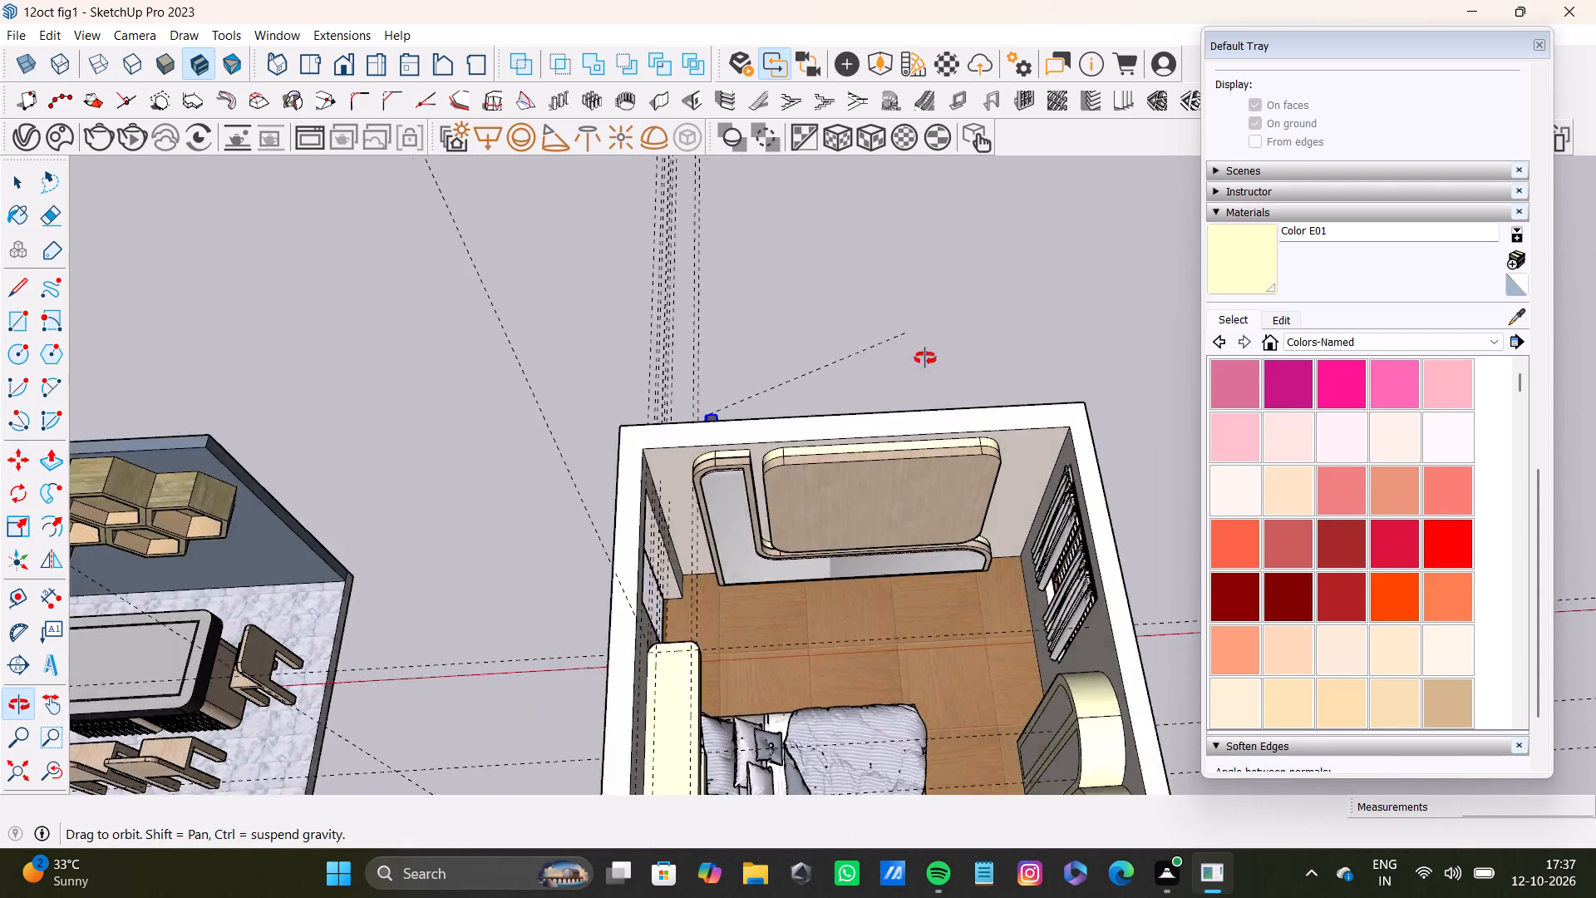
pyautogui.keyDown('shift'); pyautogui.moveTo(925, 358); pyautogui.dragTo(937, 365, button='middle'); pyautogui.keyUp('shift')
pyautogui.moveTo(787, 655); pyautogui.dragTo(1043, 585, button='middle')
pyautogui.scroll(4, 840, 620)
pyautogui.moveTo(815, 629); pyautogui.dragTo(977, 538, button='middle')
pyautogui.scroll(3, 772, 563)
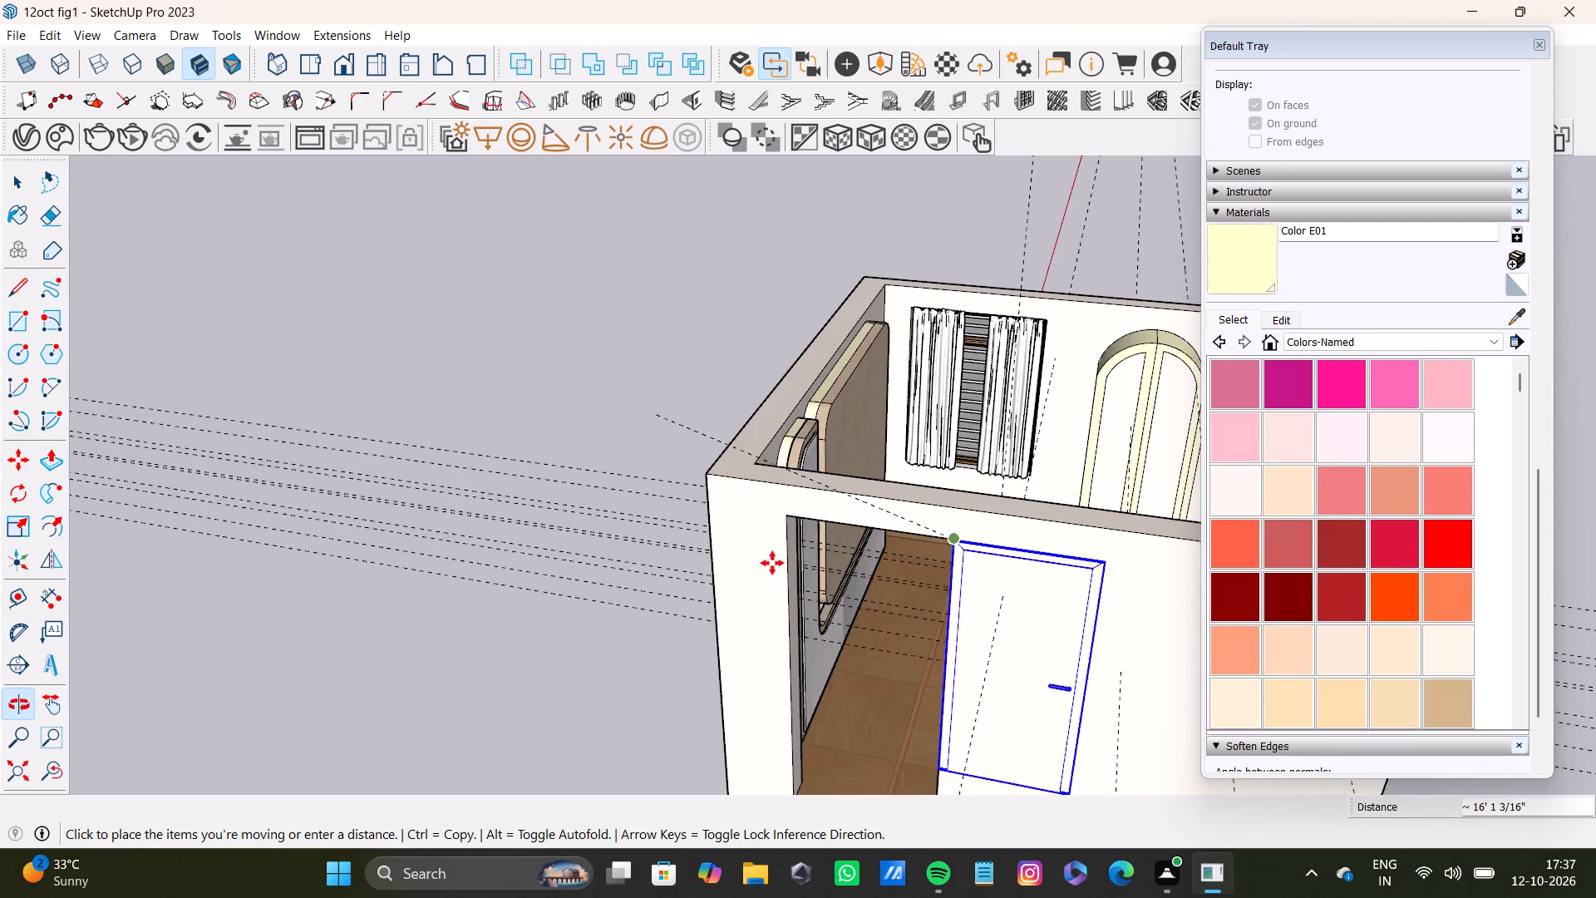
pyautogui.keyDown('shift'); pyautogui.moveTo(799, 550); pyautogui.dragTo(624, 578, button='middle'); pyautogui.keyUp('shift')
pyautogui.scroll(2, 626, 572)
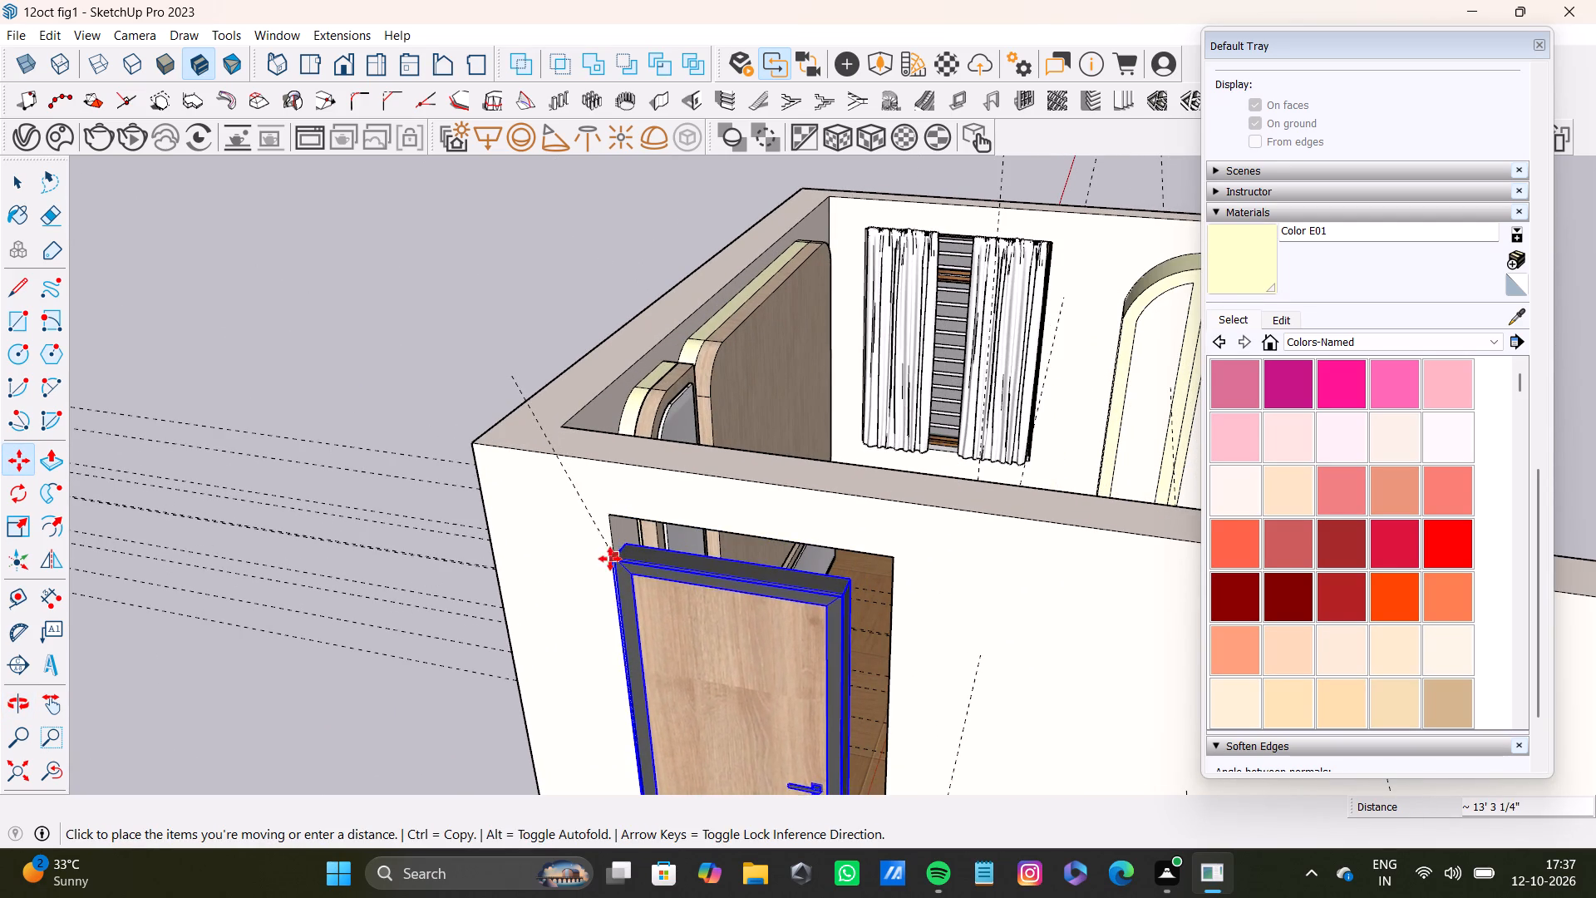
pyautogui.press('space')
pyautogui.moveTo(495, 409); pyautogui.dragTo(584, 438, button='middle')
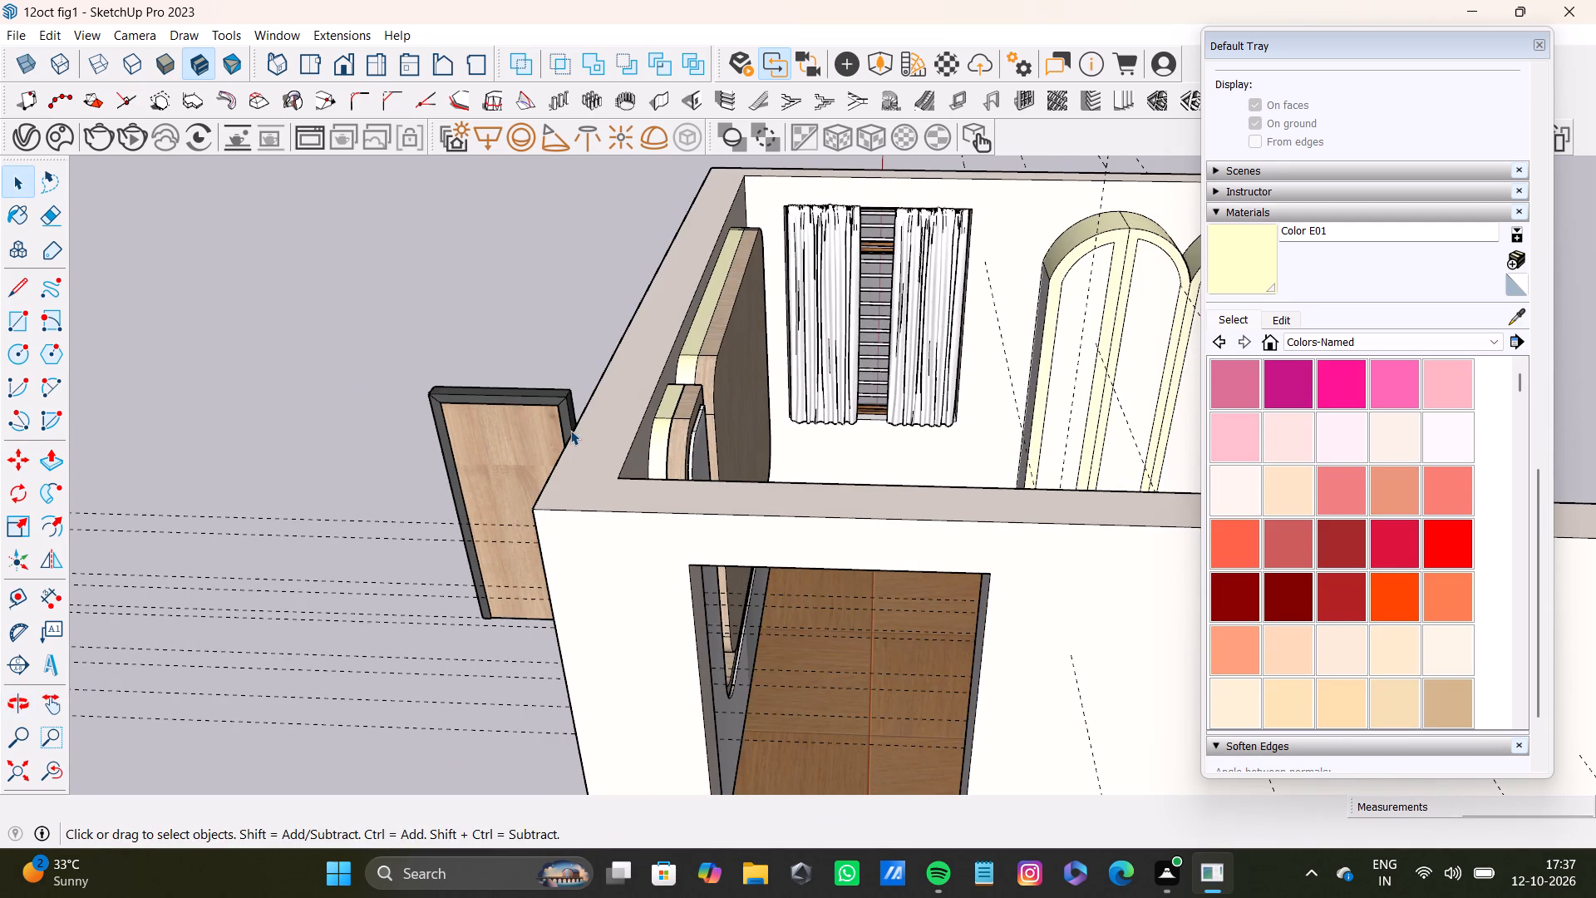
# Move the wooden door by its top frame corner into the top corner of the empty doorway.
pyautogui.press('m')
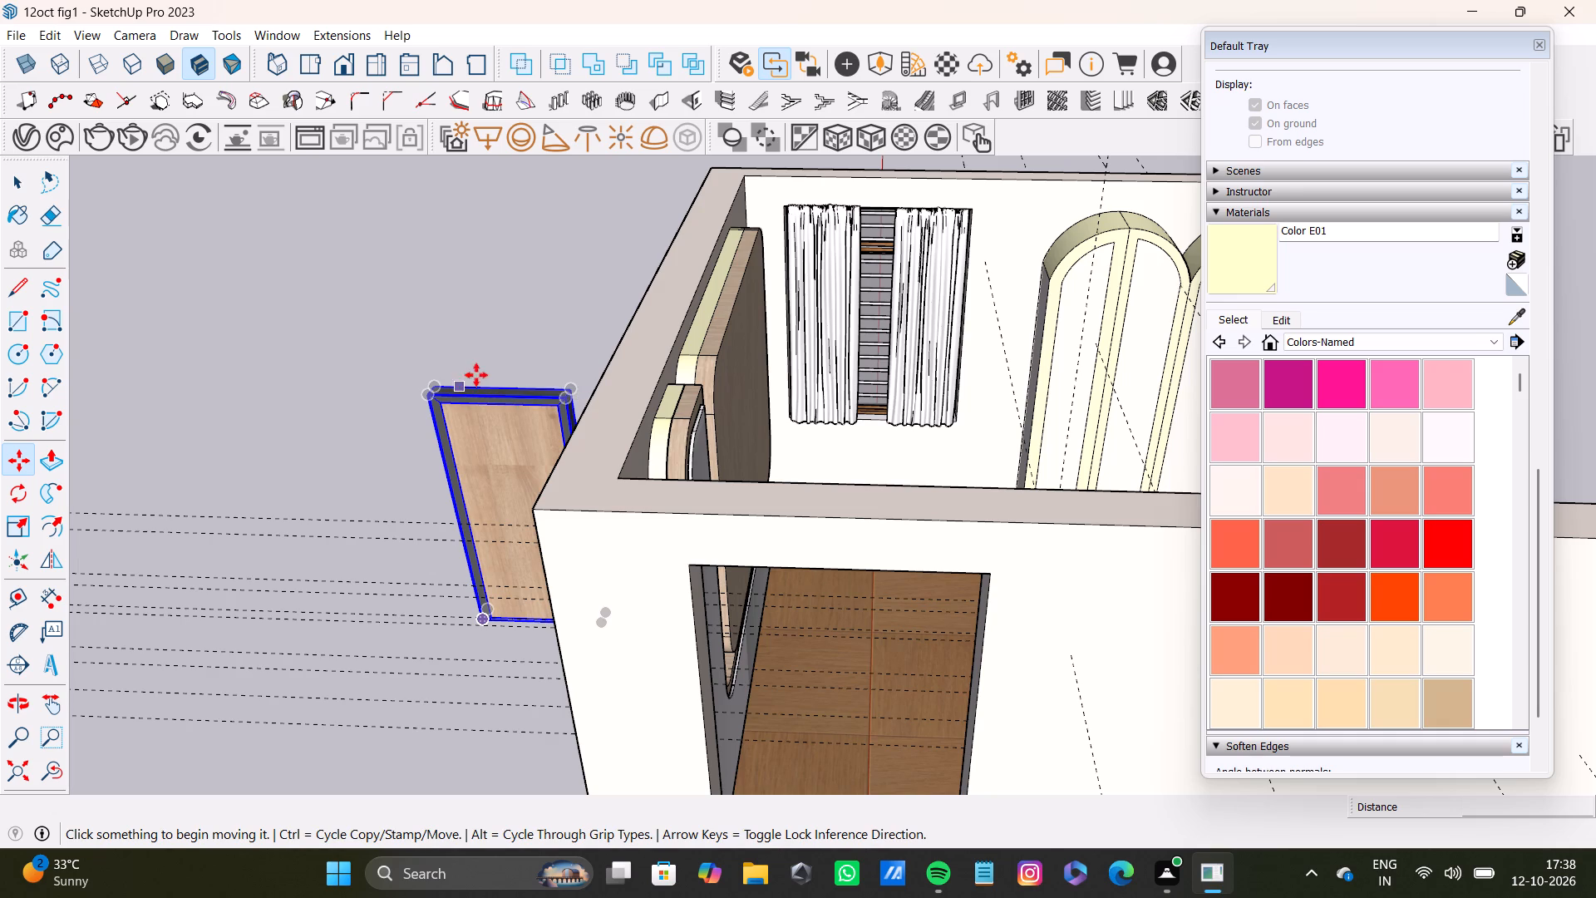
pyautogui.scroll(13, 443, 419)
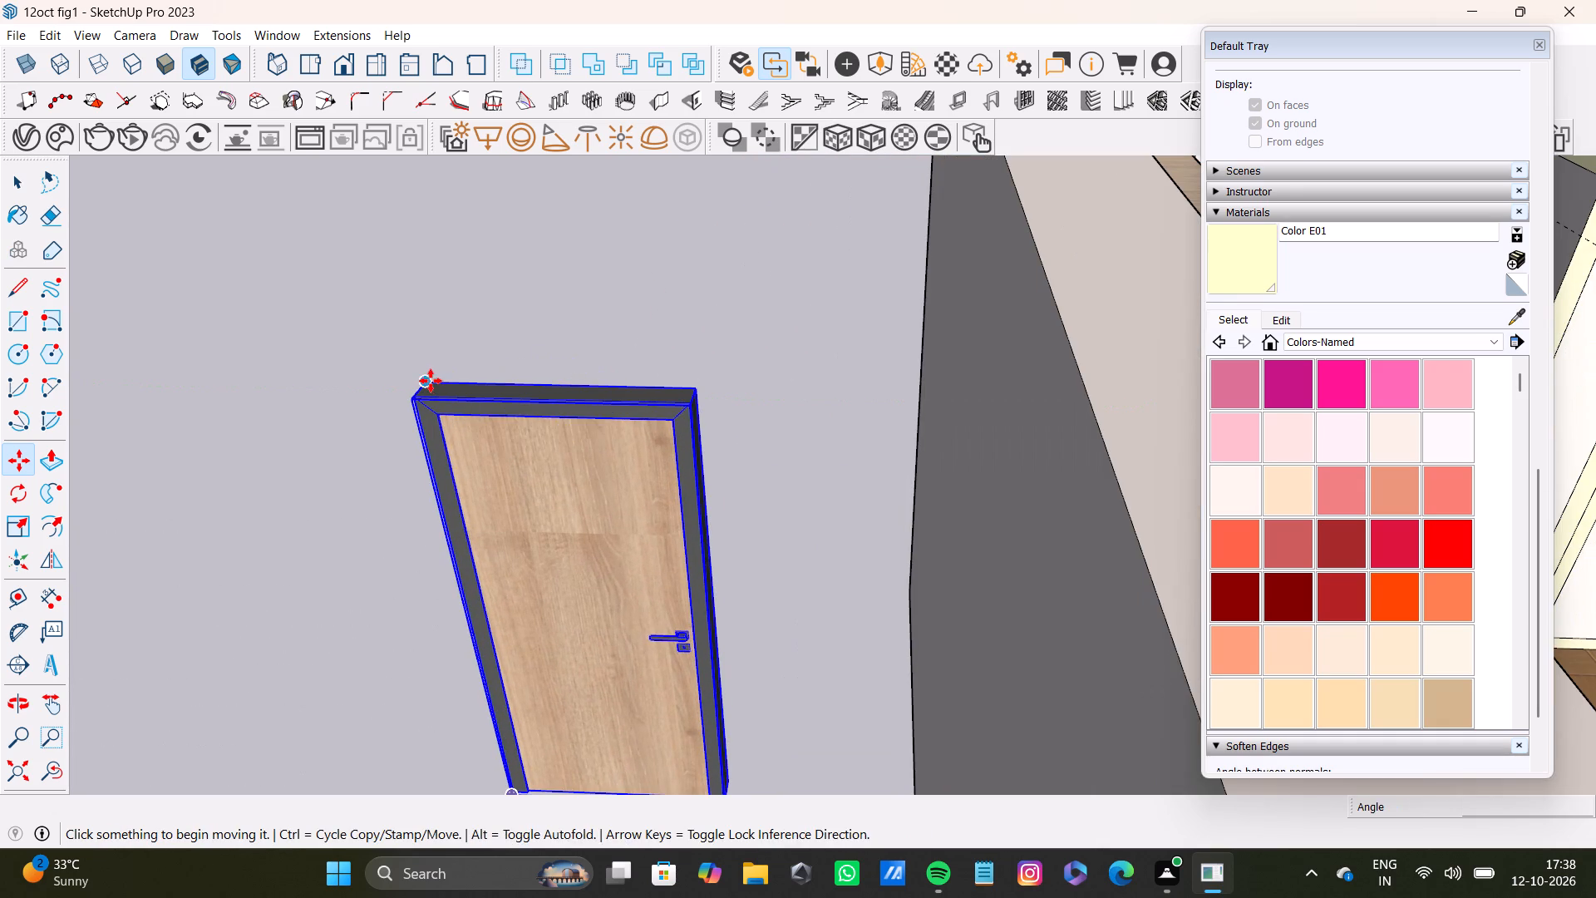
pyautogui.click(431, 381)
pyautogui.scroll(-10, 964, 440)
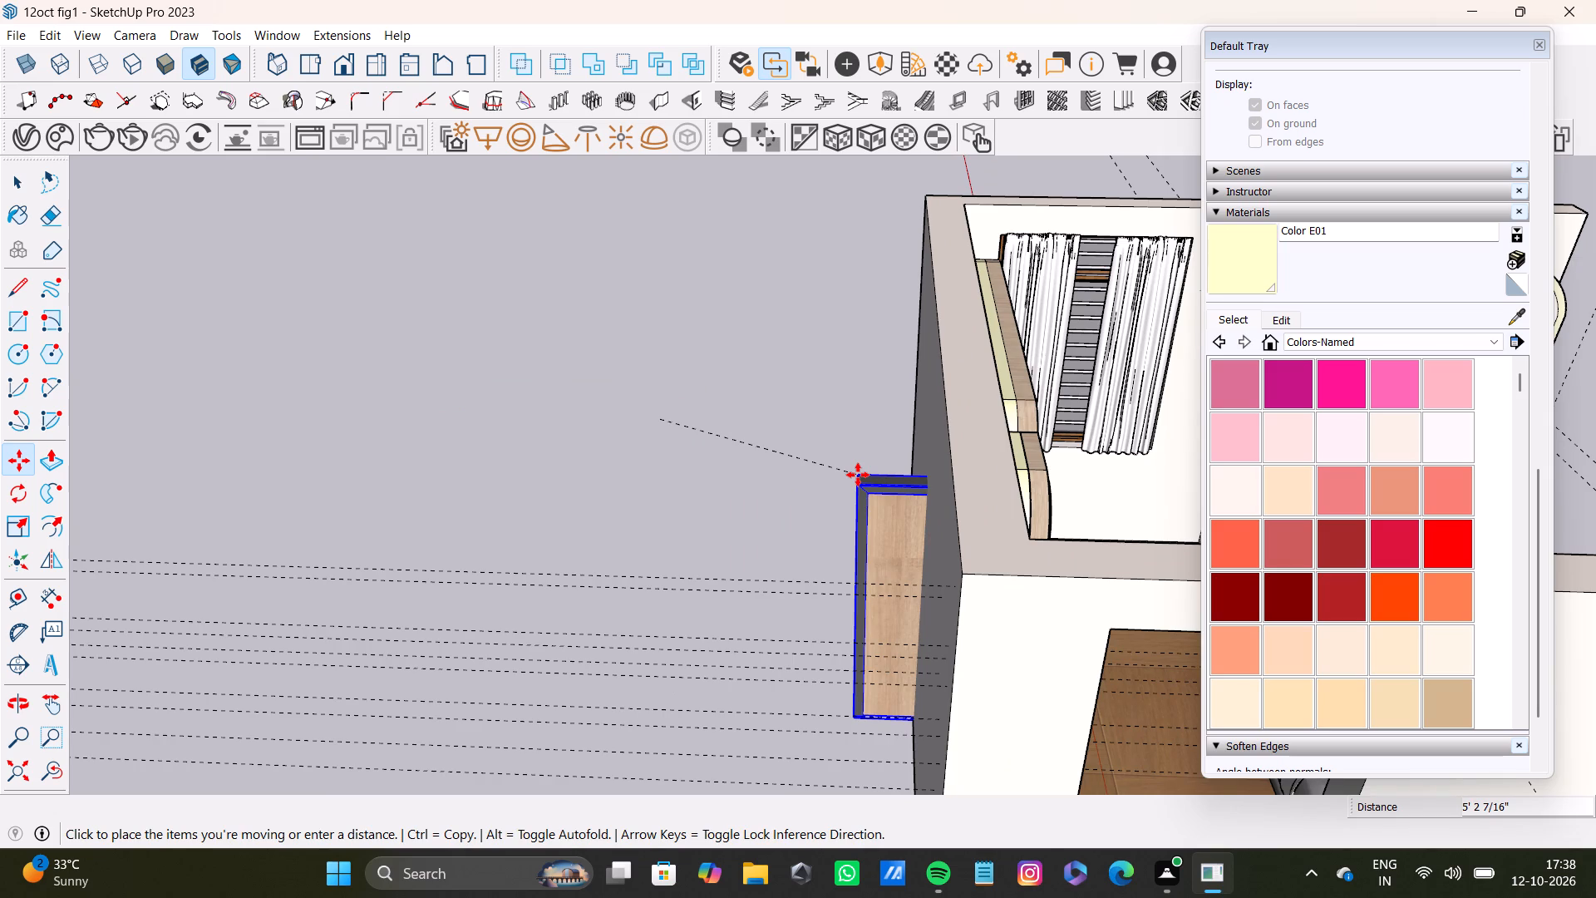
pyautogui.scroll(-7, 912, 510)
pyautogui.keyDown('shift'); pyautogui.moveTo(945, 544); pyautogui.dragTo(602, 437, button='middle'); pyautogui.keyUp('shift')
pyautogui.scroll(7, 704, 499)
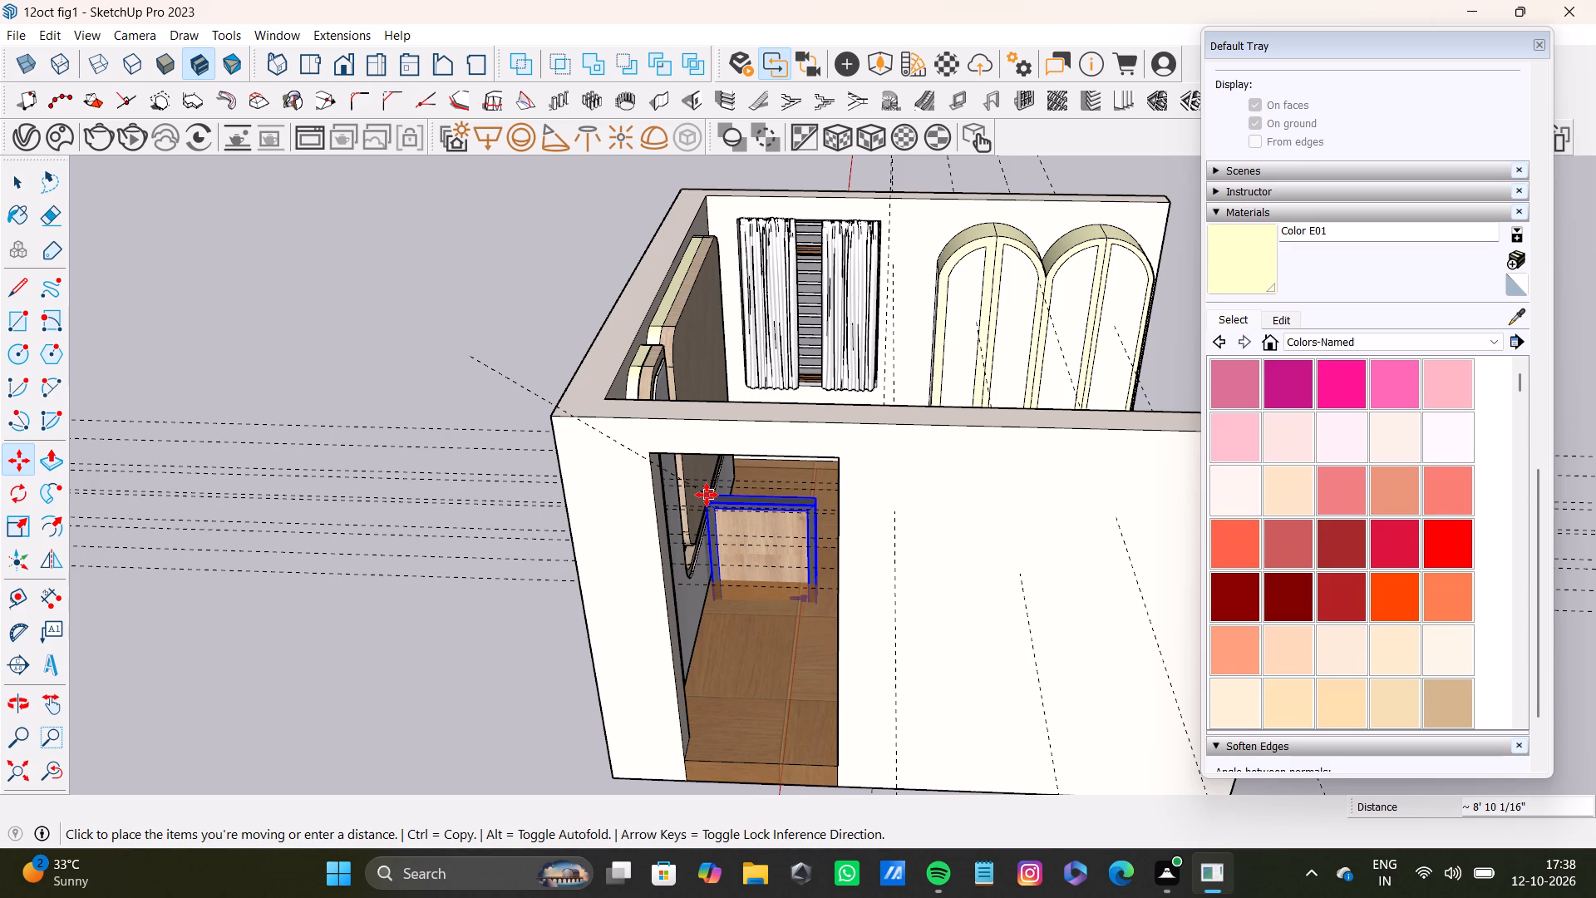
pyautogui.scroll(10, 756, 511)
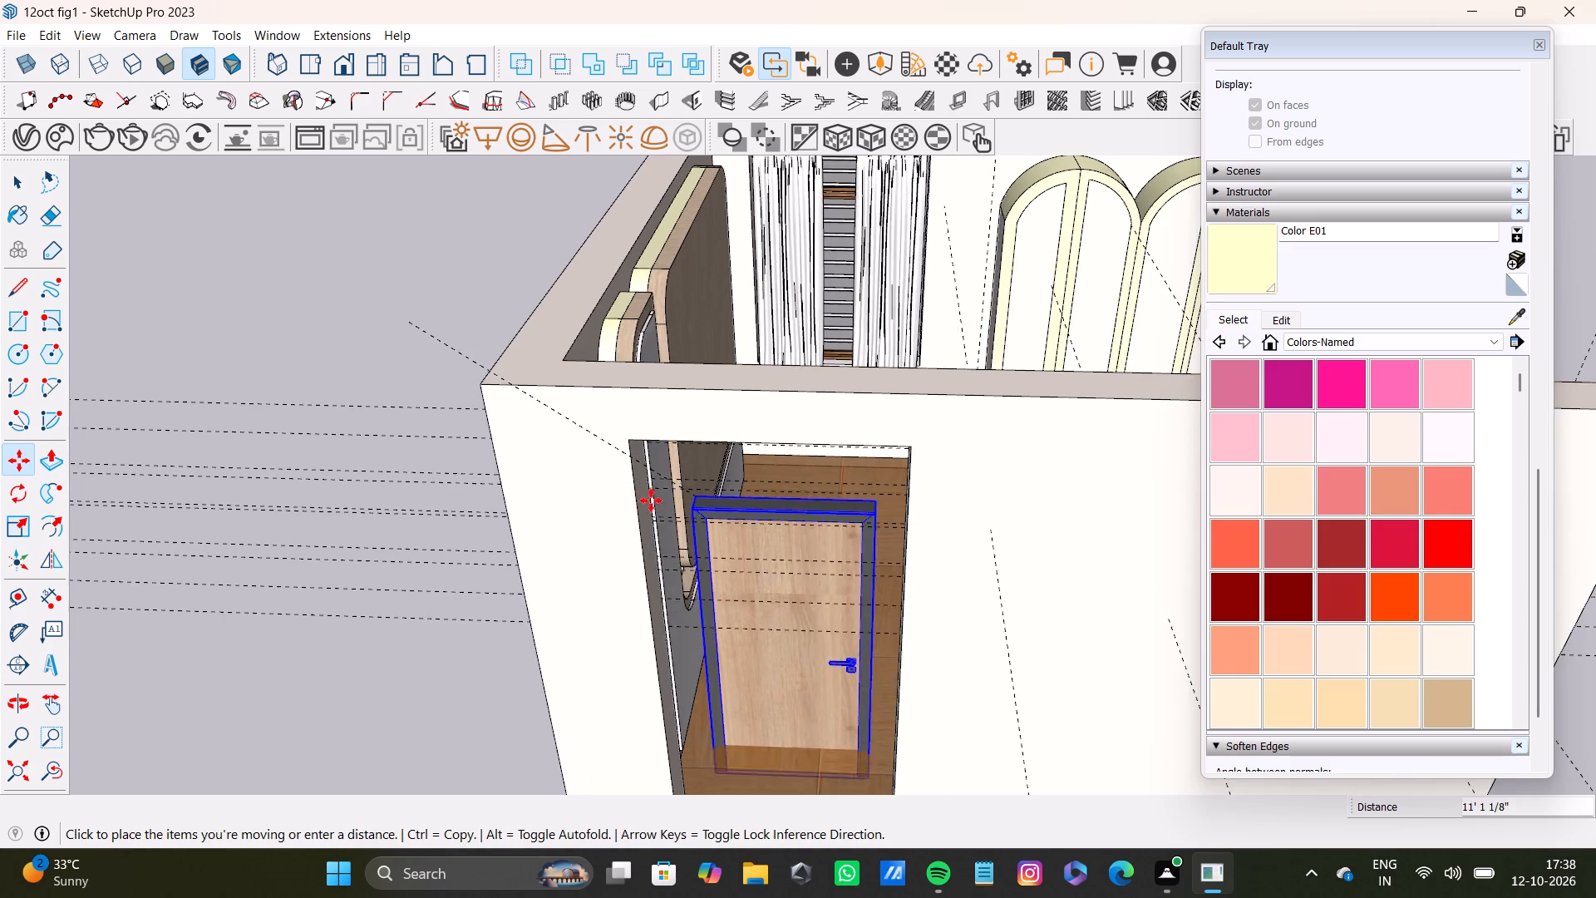
pyautogui.scroll(4, 651, 501)
pyautogui.moveTo(664, 479); pyautogui.dragTo(554, 389, button='middle')
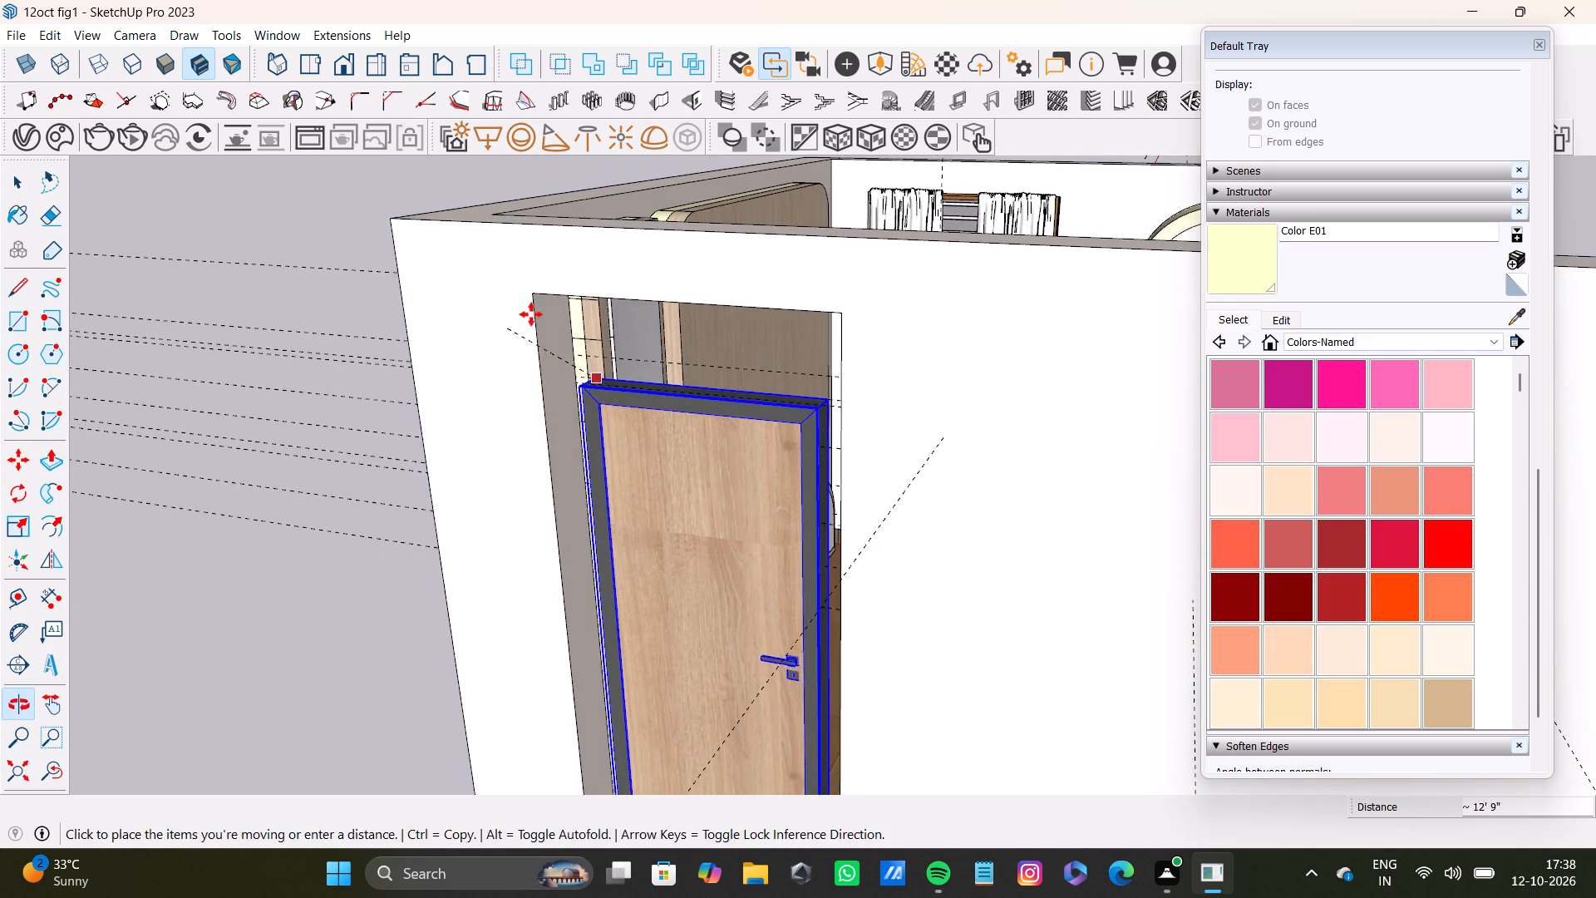
pyautogui.scroll(4, 531, 313)
pyautogui.moveTo(533, 311); pyautogui.dragTo(551, 248, button='middle')
pyautogui.scroll(8, 556, 250)
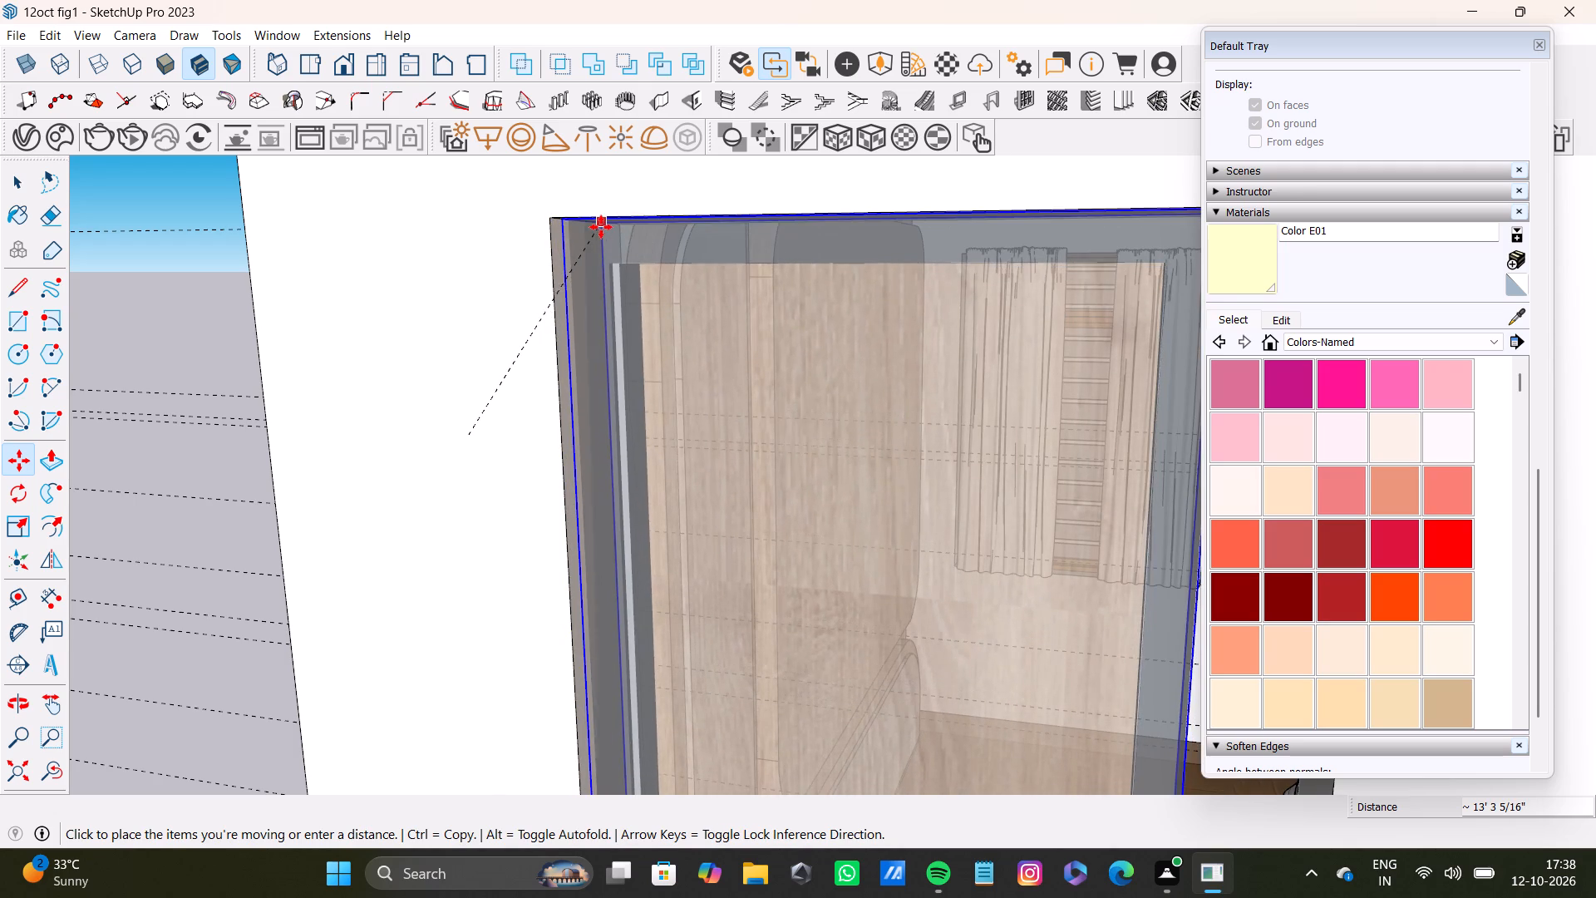
pyautogui.click(601, 225)
pyautogui.press('space')
# Stretch the door downward along the blue axis to a scale of about 1.24, keeping its top edge fixed.
pyautogui.scroll(-3, 608, 293)
pyautogui.moveTo(608, 294); pyautogui.dragTo(835, 340, button='middle')
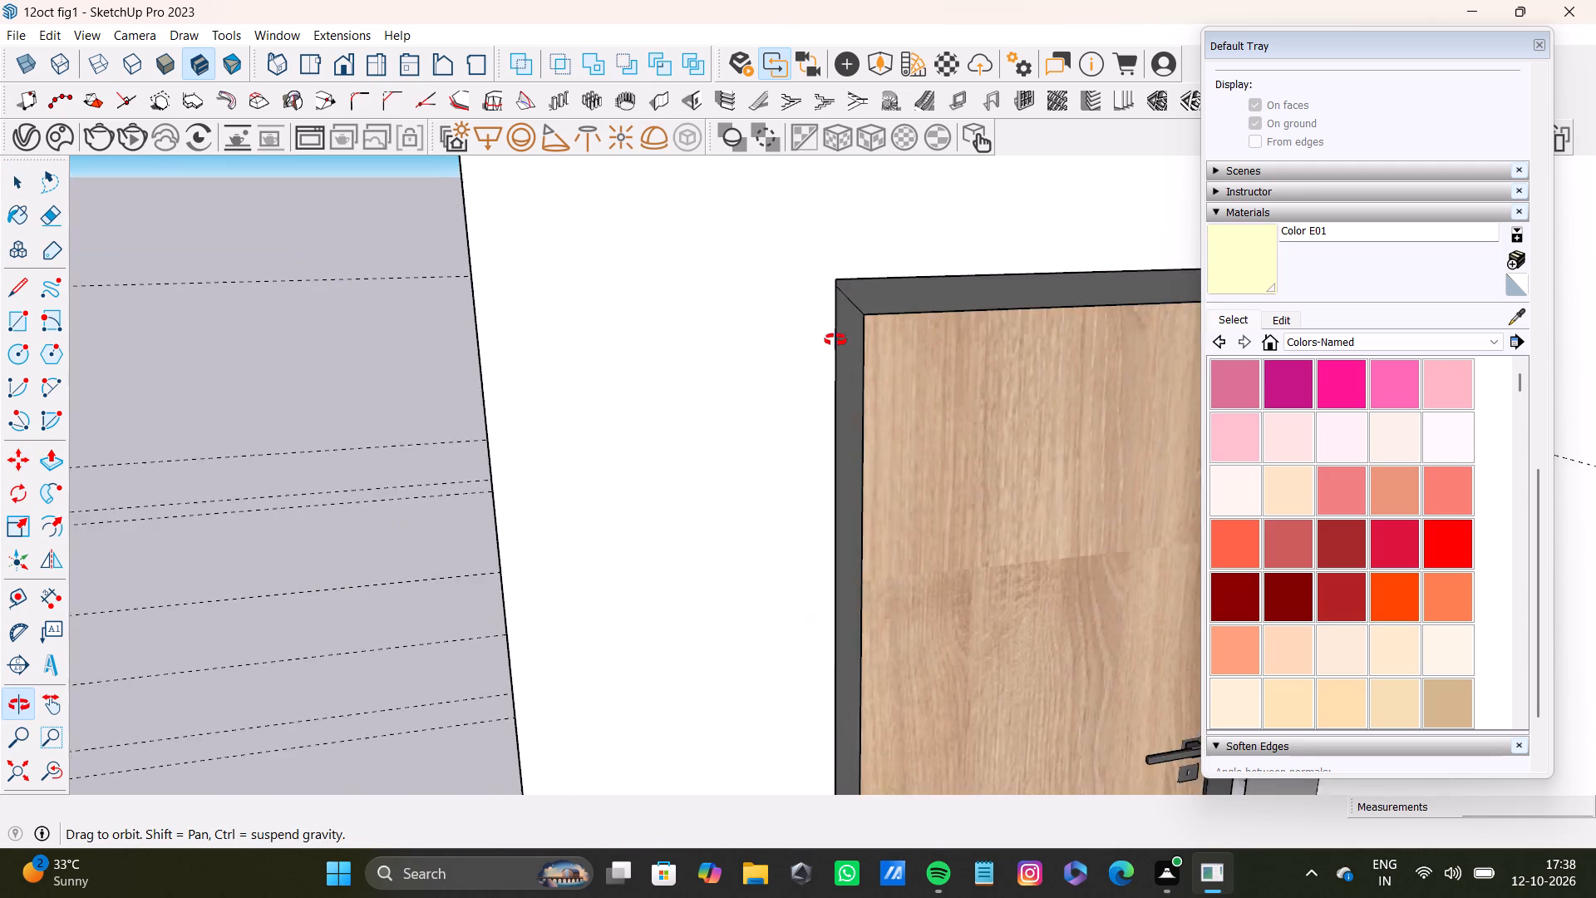
pyautogui.moveTo(835, 340); pyautogui.dragTo(81, 659, button='middle')
pyautogui.scroll(-8, 504, 422)
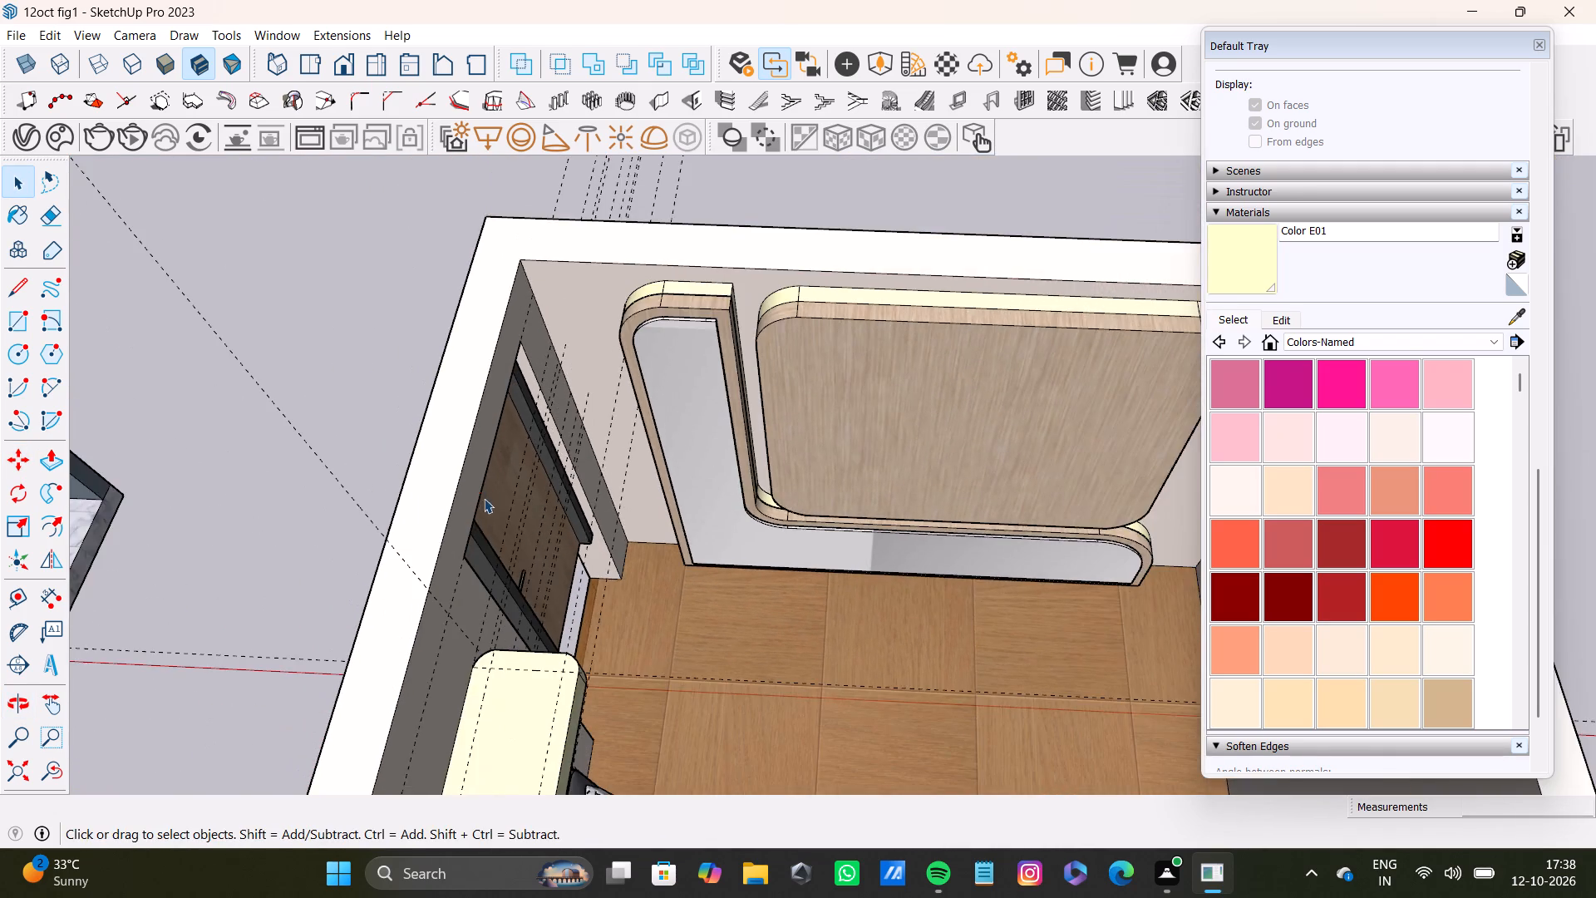
pyautogui.moveTo(484, 498); pyautogui.dragTo(884, 271, button='middle')
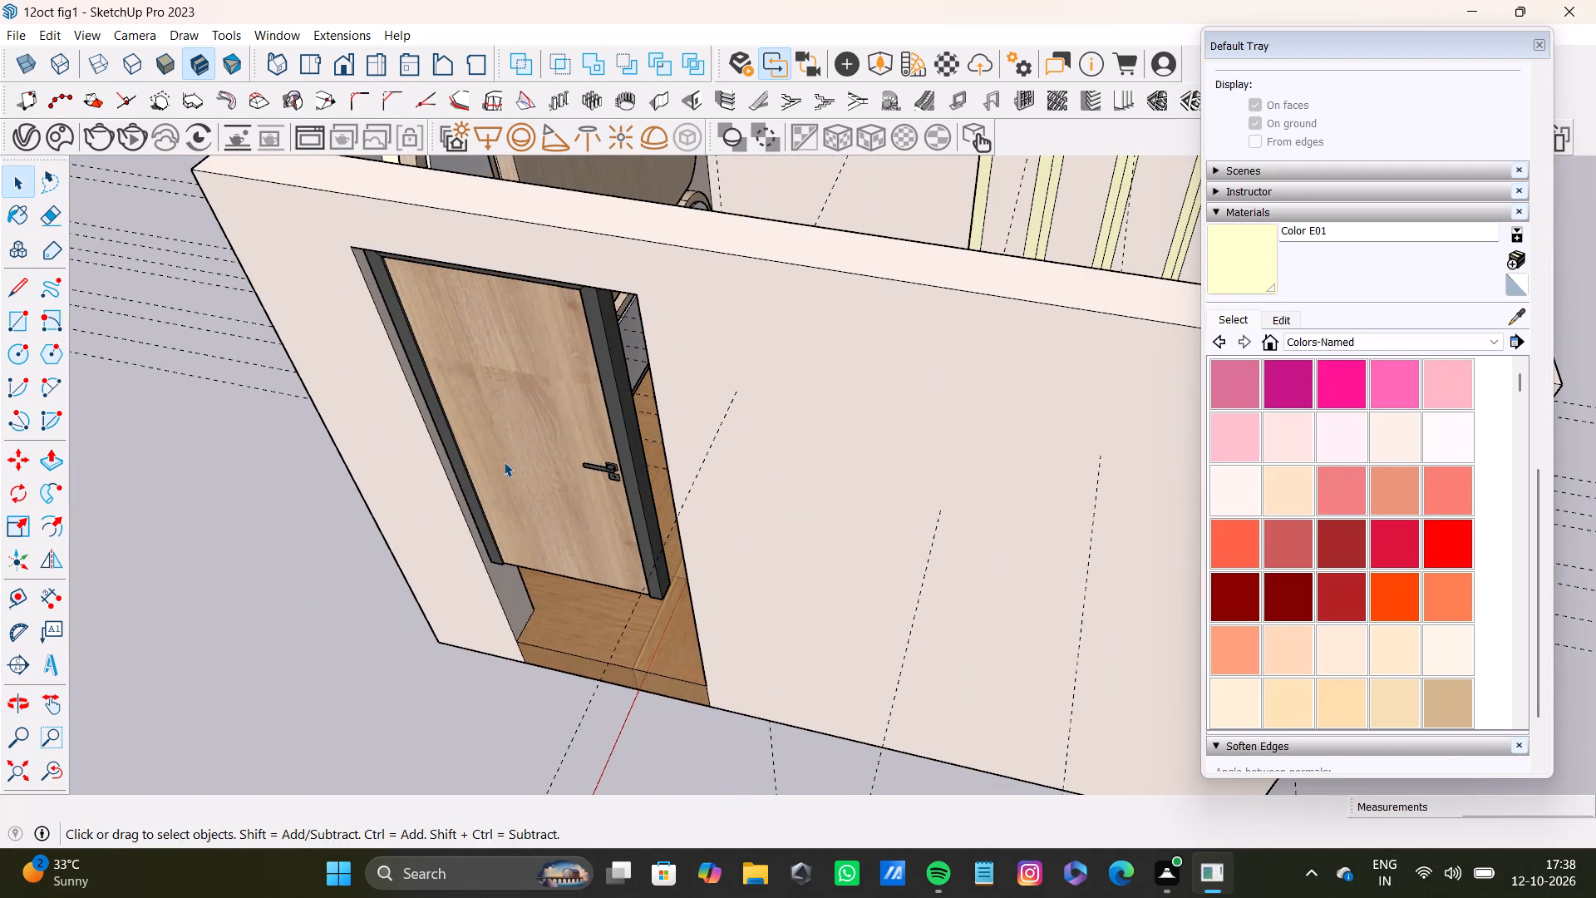
pyautogui.press('s')
pyautogui.moveTo(575, 501); pyautogui.dragTo(601, 414, button='middle')
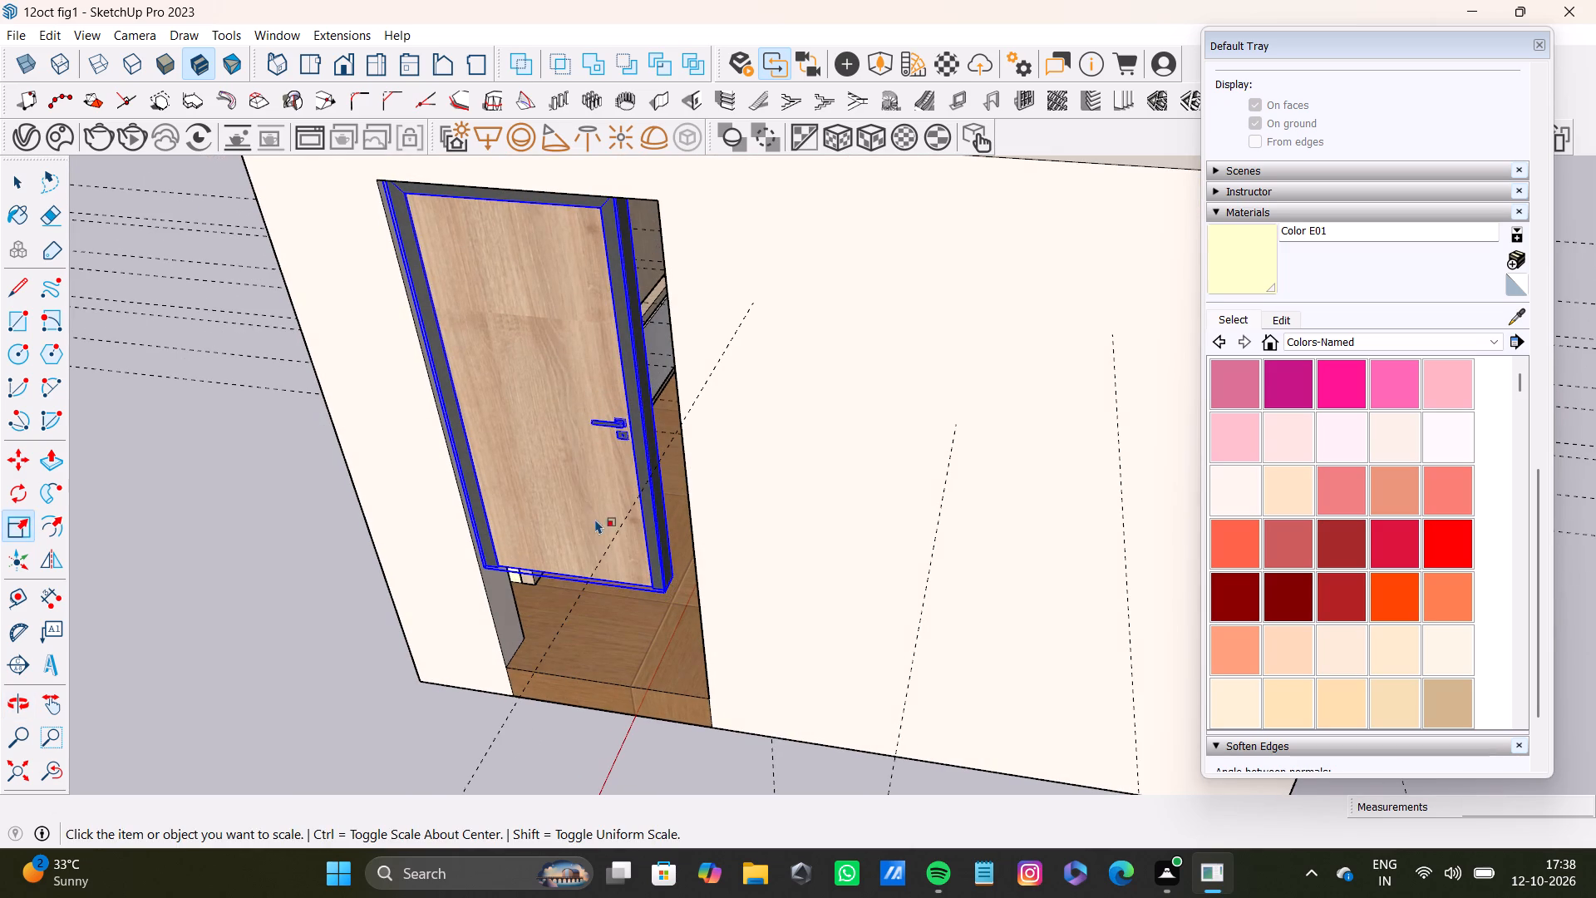
pyautogui.press('s')
pyautogui.moveTo(584, 578); pyautogui.dragTo(584, 641)
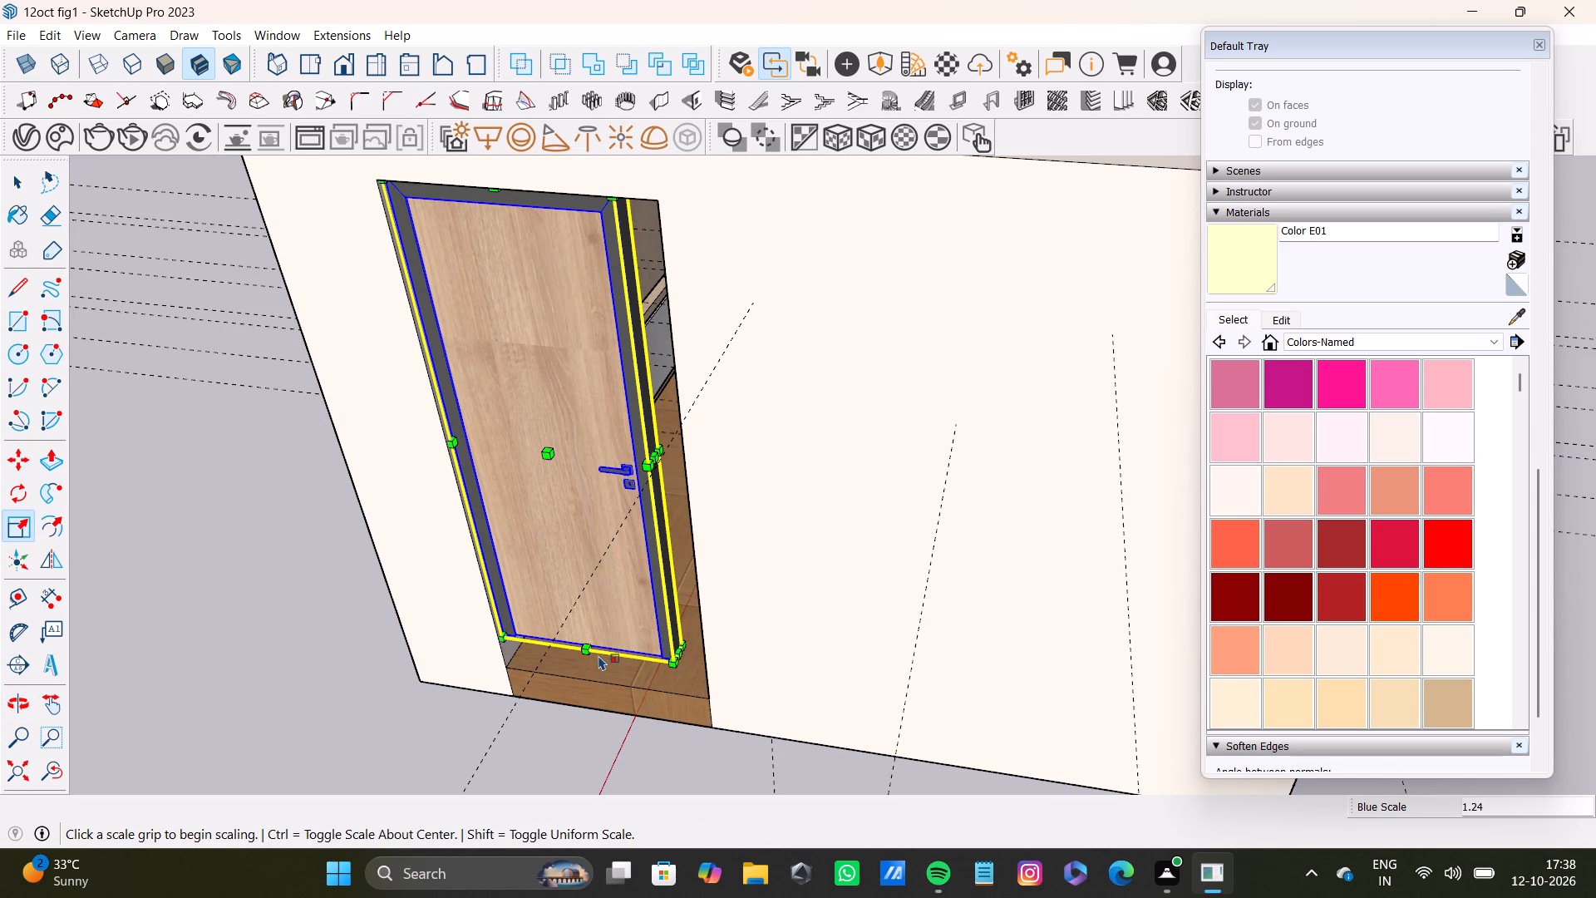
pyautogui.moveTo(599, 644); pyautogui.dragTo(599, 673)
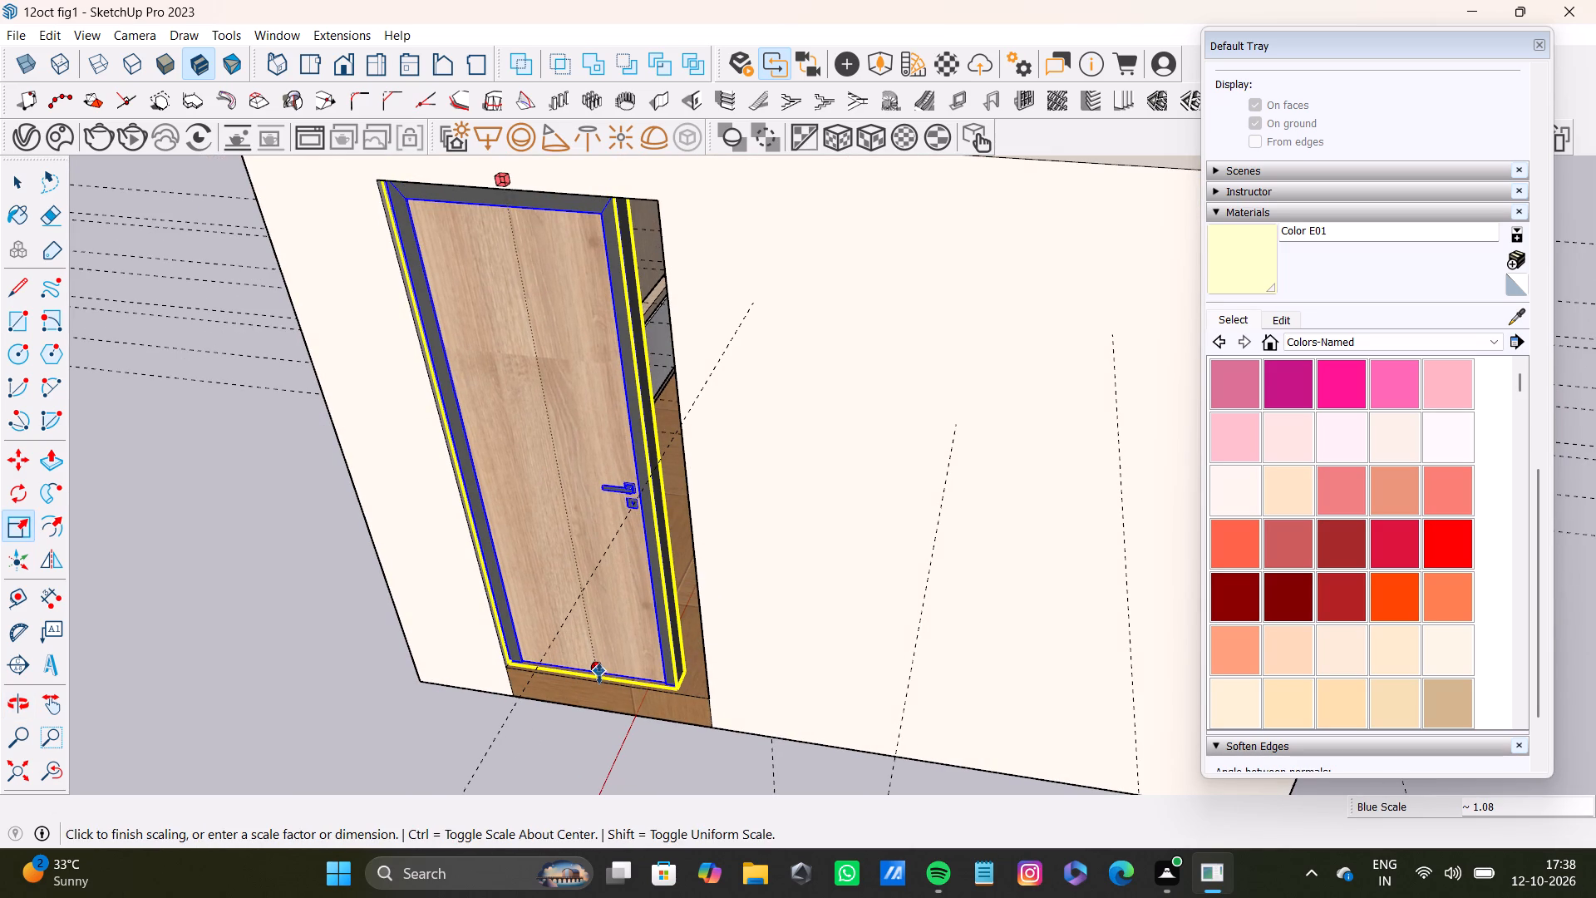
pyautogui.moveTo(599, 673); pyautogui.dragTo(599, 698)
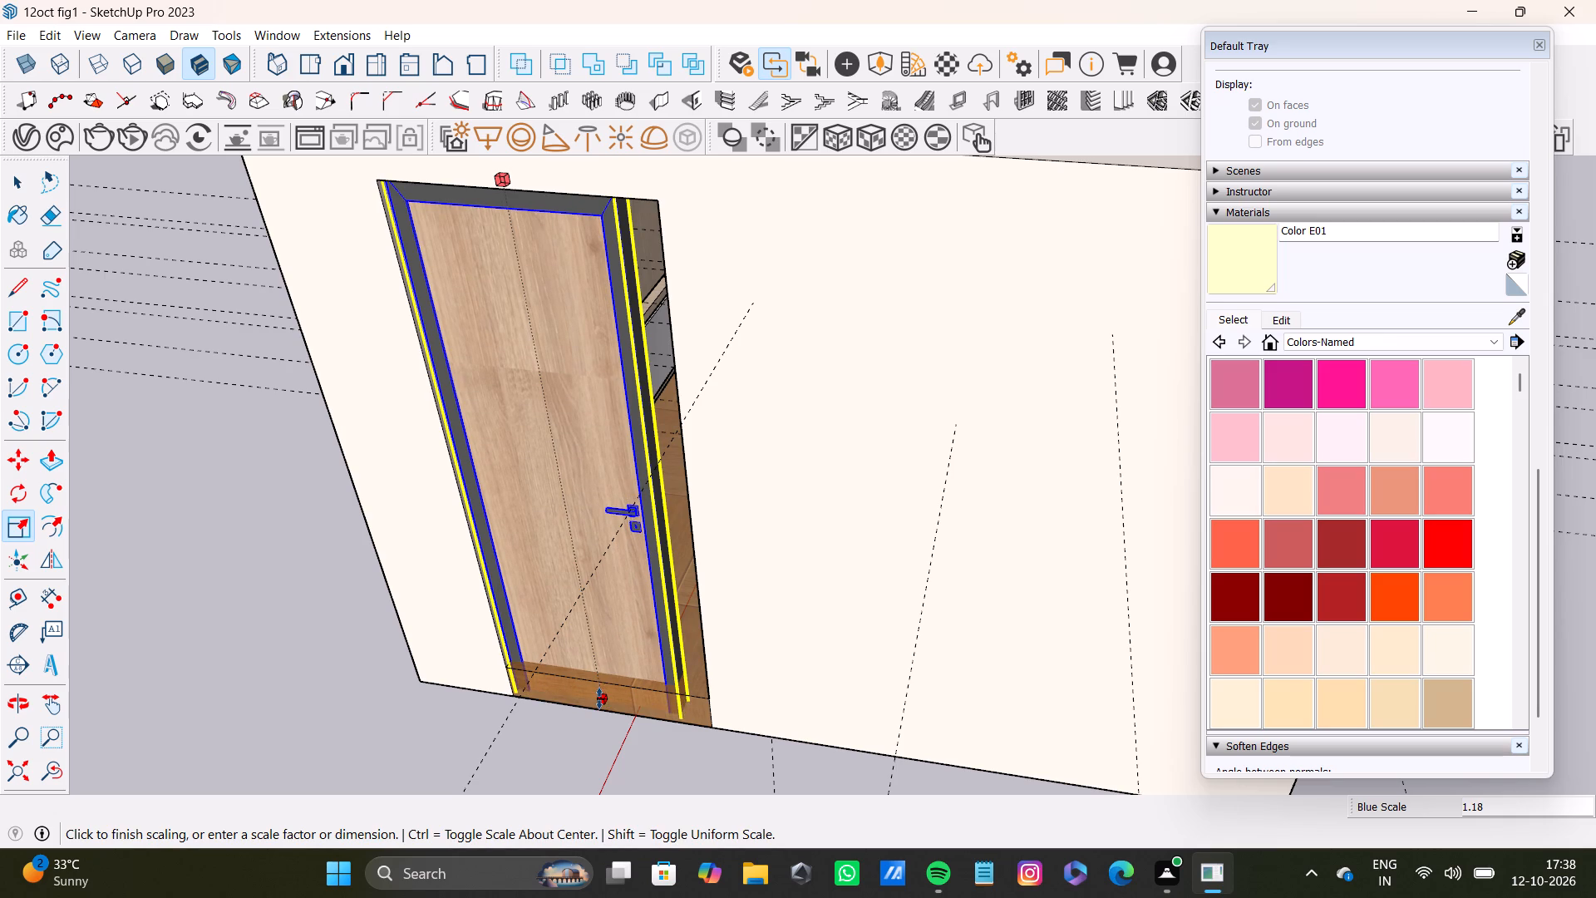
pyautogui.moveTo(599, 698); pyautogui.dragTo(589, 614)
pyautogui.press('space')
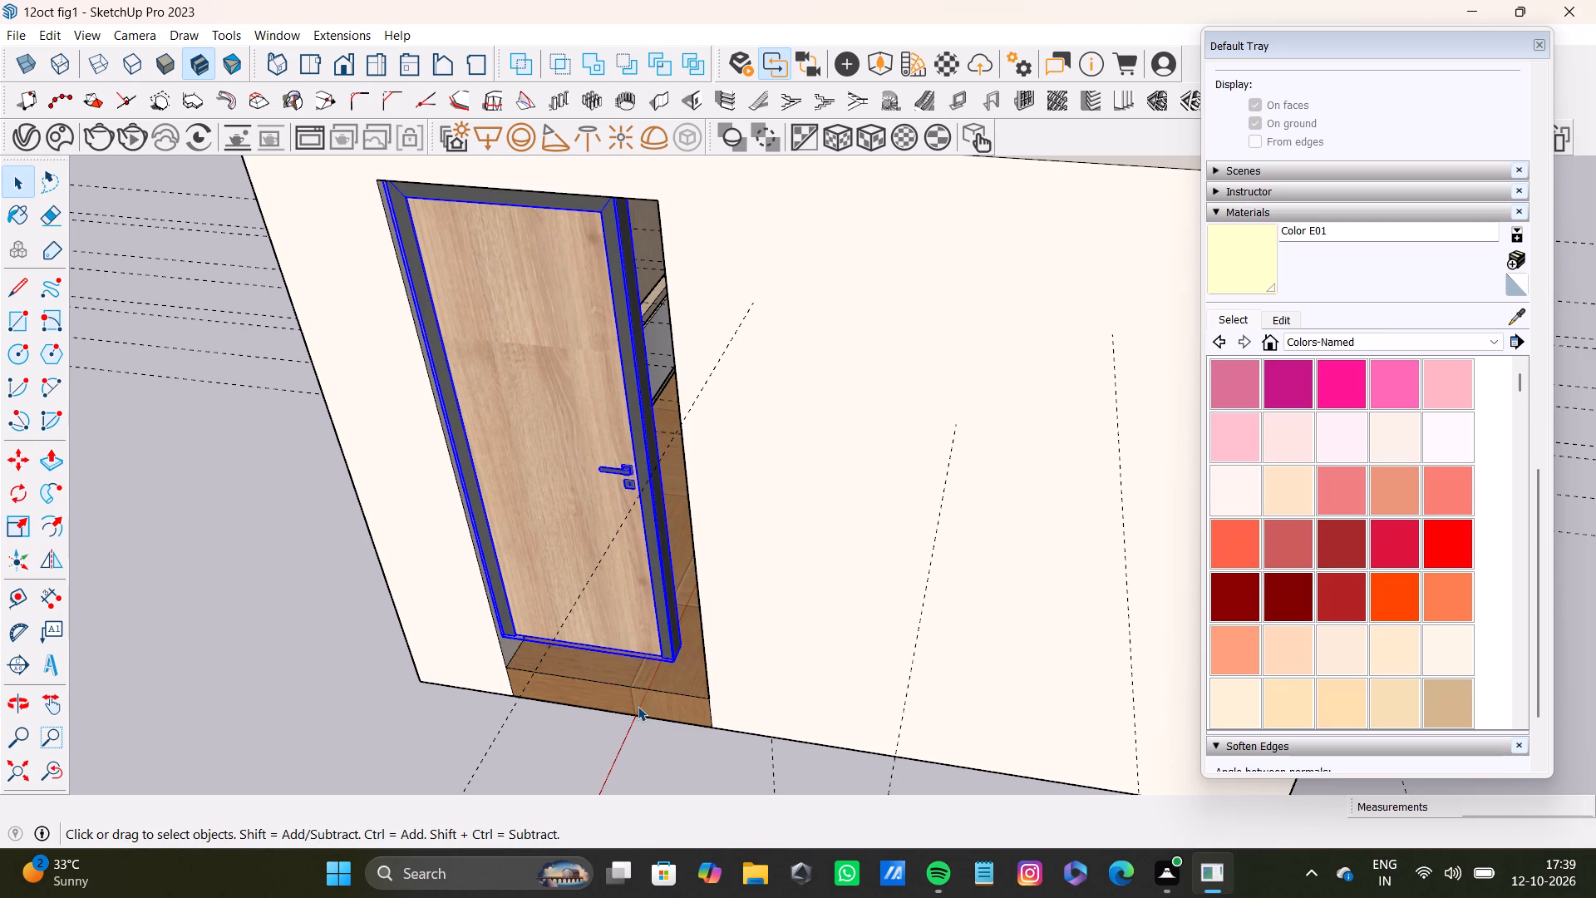
# Push the exposed floor edge under the doorway inward from the outer wall face with Push/Pull.
pyautogui.click(638, 706)
pyautogui.press('p')
pyautogui.moveTo(637, 705); pyautogui.dragTo(640, 701)
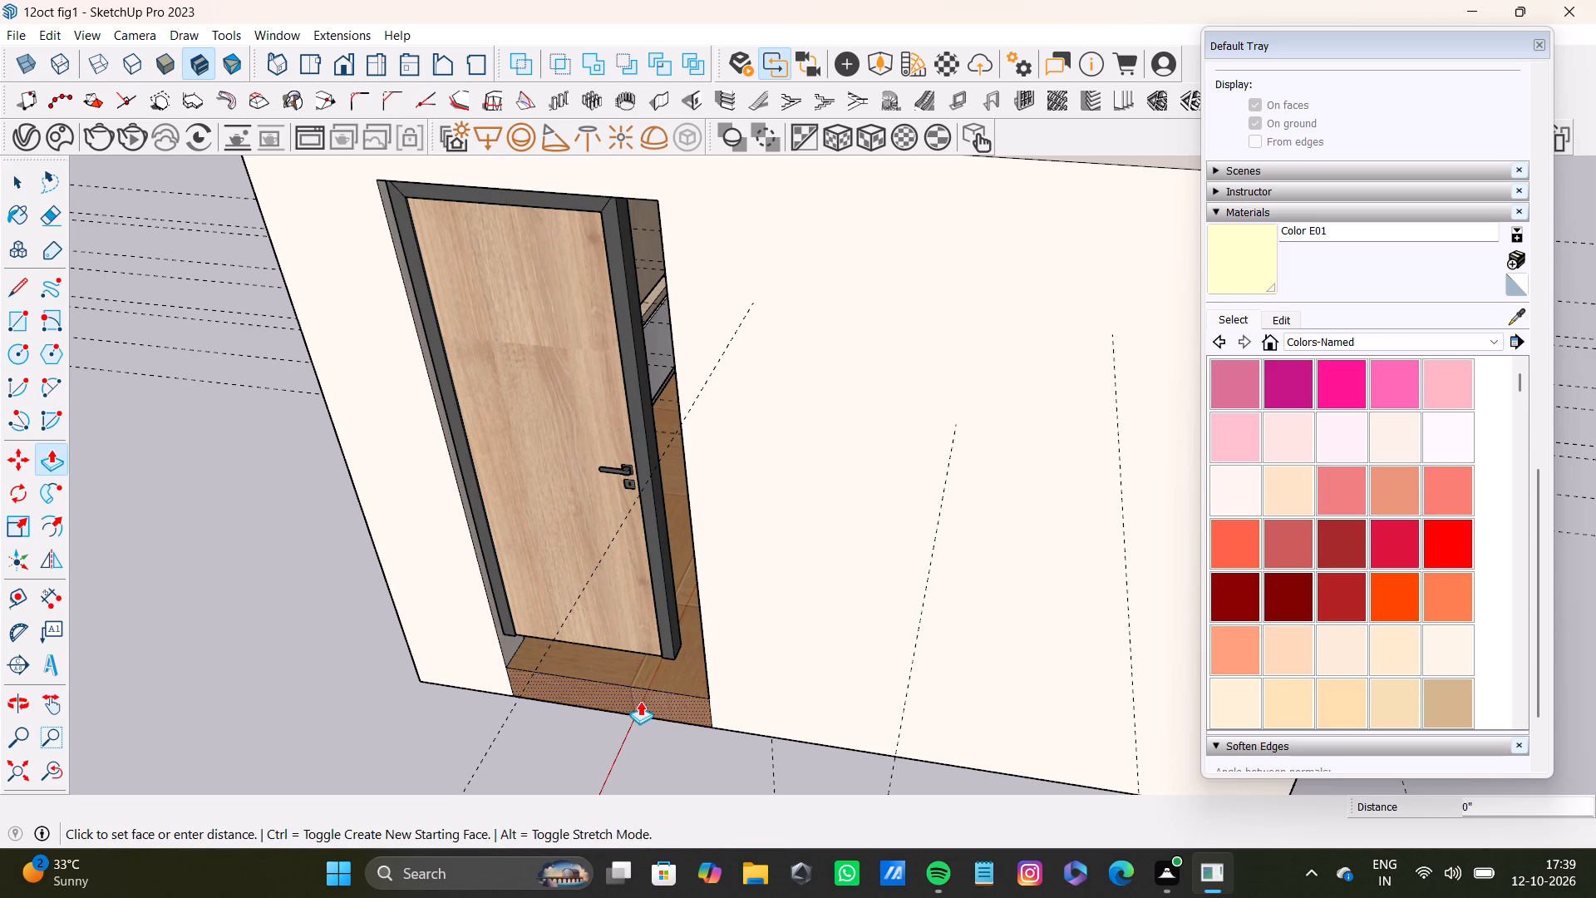
pyautogui.moveTo(640, 701); pyautogui.dragTo(659, 681)
pyautogui.press('space')
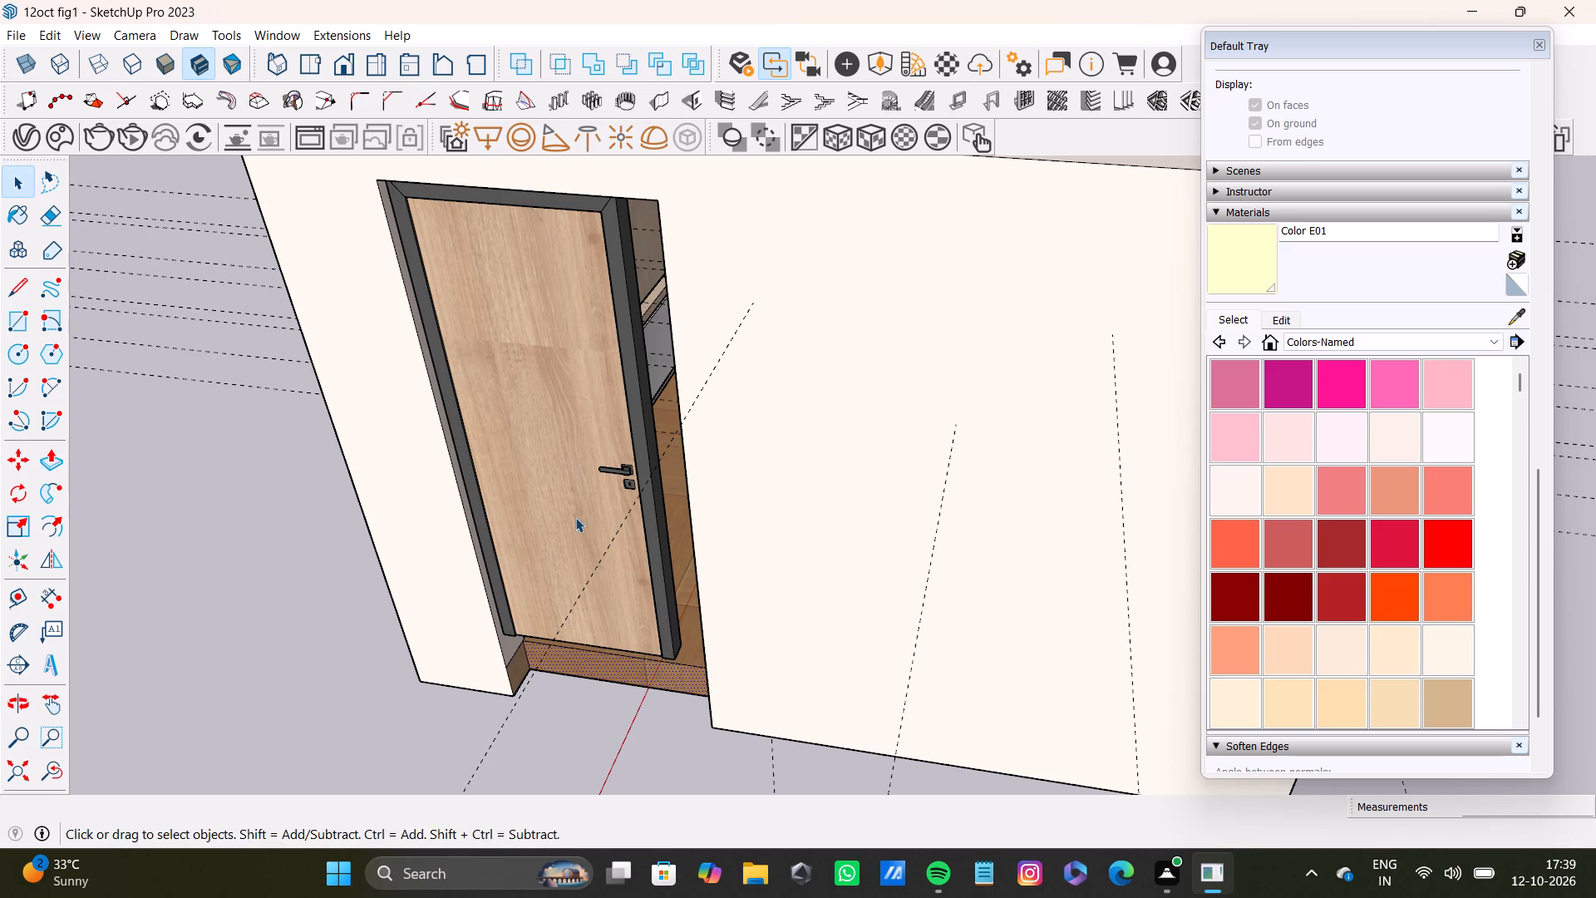
# Stretch the door downward along the blue axis to a scale of about 1.17, down to the wall's base.
pyautogui.moveTo(575, 517); pyautogui.dragTo(613, 478, button='middle')
pyautogui.keyDown('shift'); pyautogui.scroll(-4, 606, 483); pyautogui.keyUp('shift')
pyautogui.keyDown('shift'); pyautogui.moveTo(605, 485); pyautogui.dragTo(543, 543, button='middle'); pyautogui.keyUp('shift')
pyautogui.press('s')
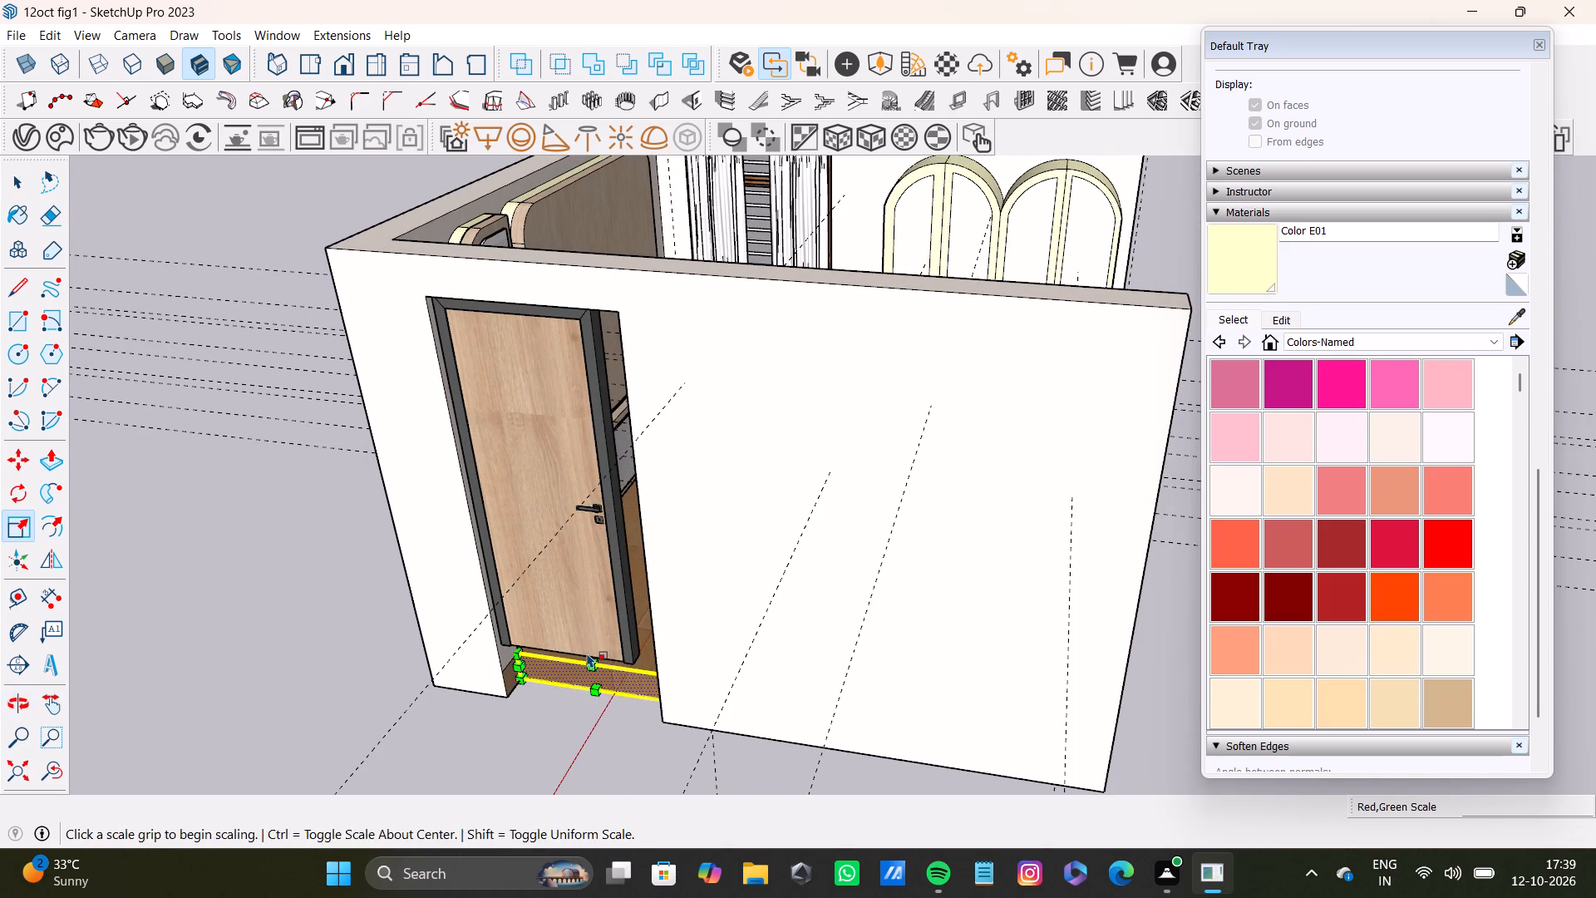
pyautogui.moveTo(587, 655); pyautogui.dragTo(526, 566, button='middle')
pyautogui.scroll(7, 534, 573)
pyautogui.press('space')
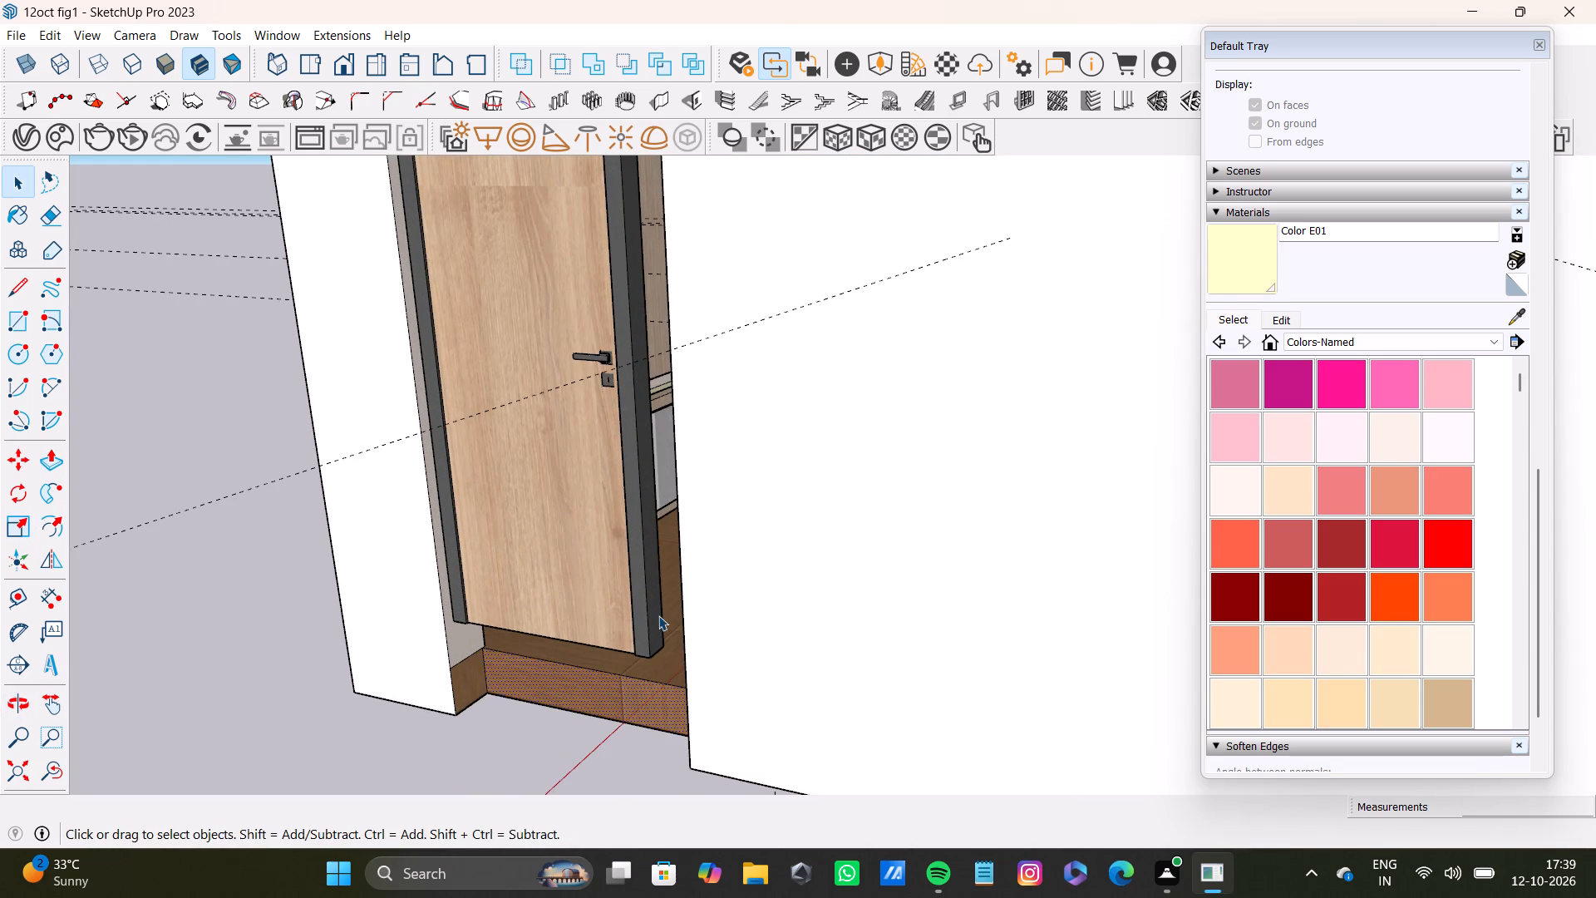
pyautogui.click(636, 613)
pyautogui.press('s')
pyautogui.moveTo(613, 661); pyautogui.dragTo(613, 582, button='middle')
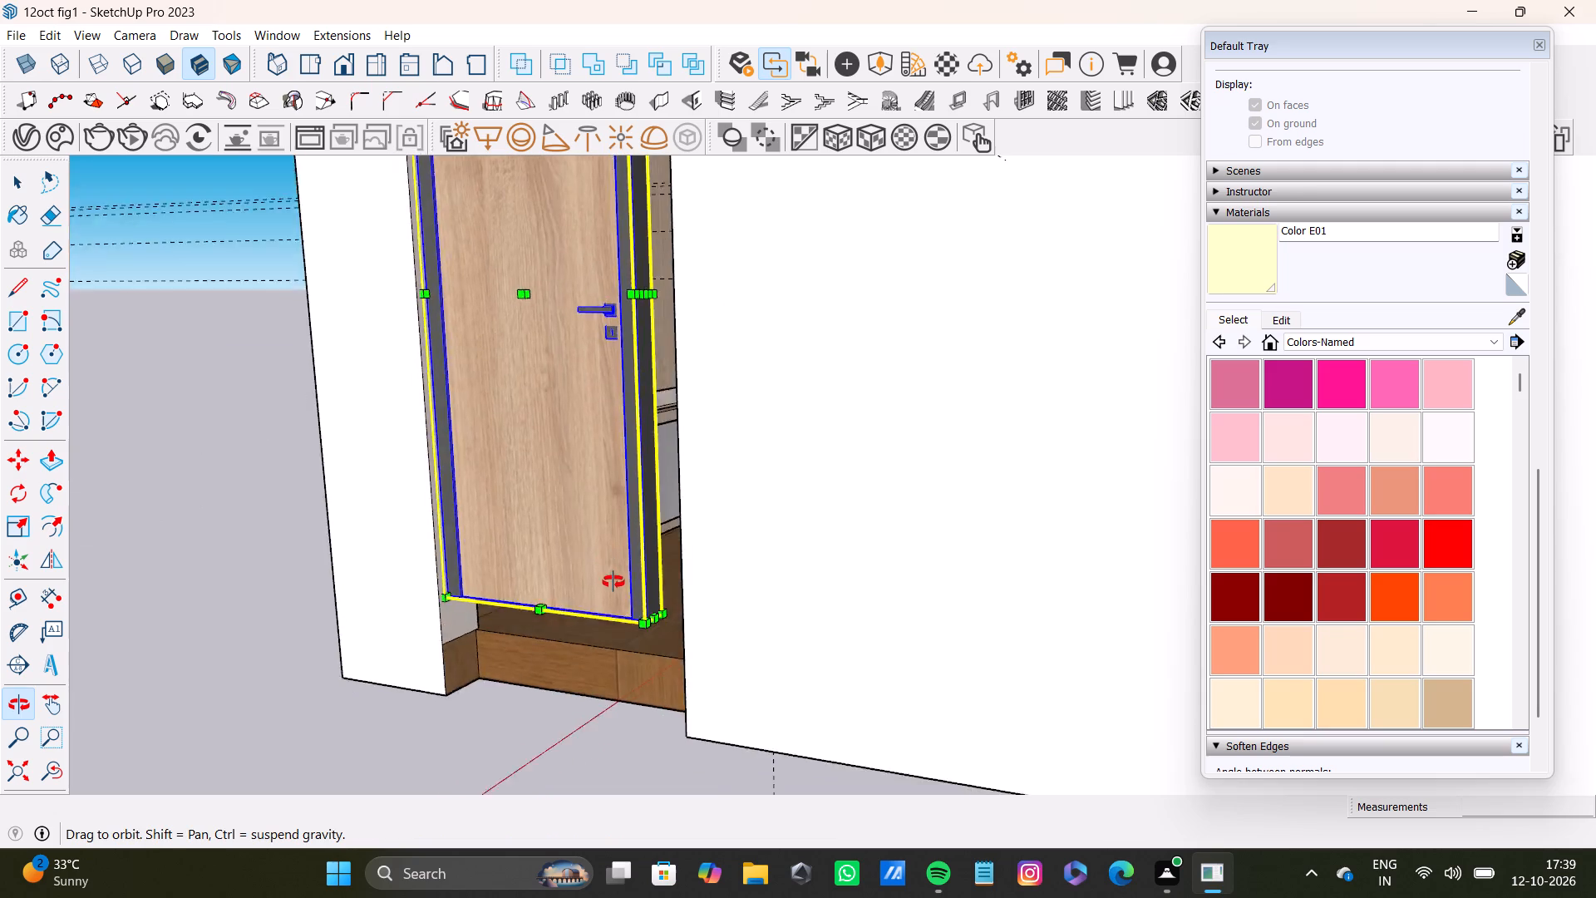
pyautogui.moveTo(613, 582); pyautogui.dragTo(603, 515, button='middle')
pyautogui.scroll(6, 524, 540)
pyautogui.moveTo(544, 529); pyautogui.dragTo(562, 708)
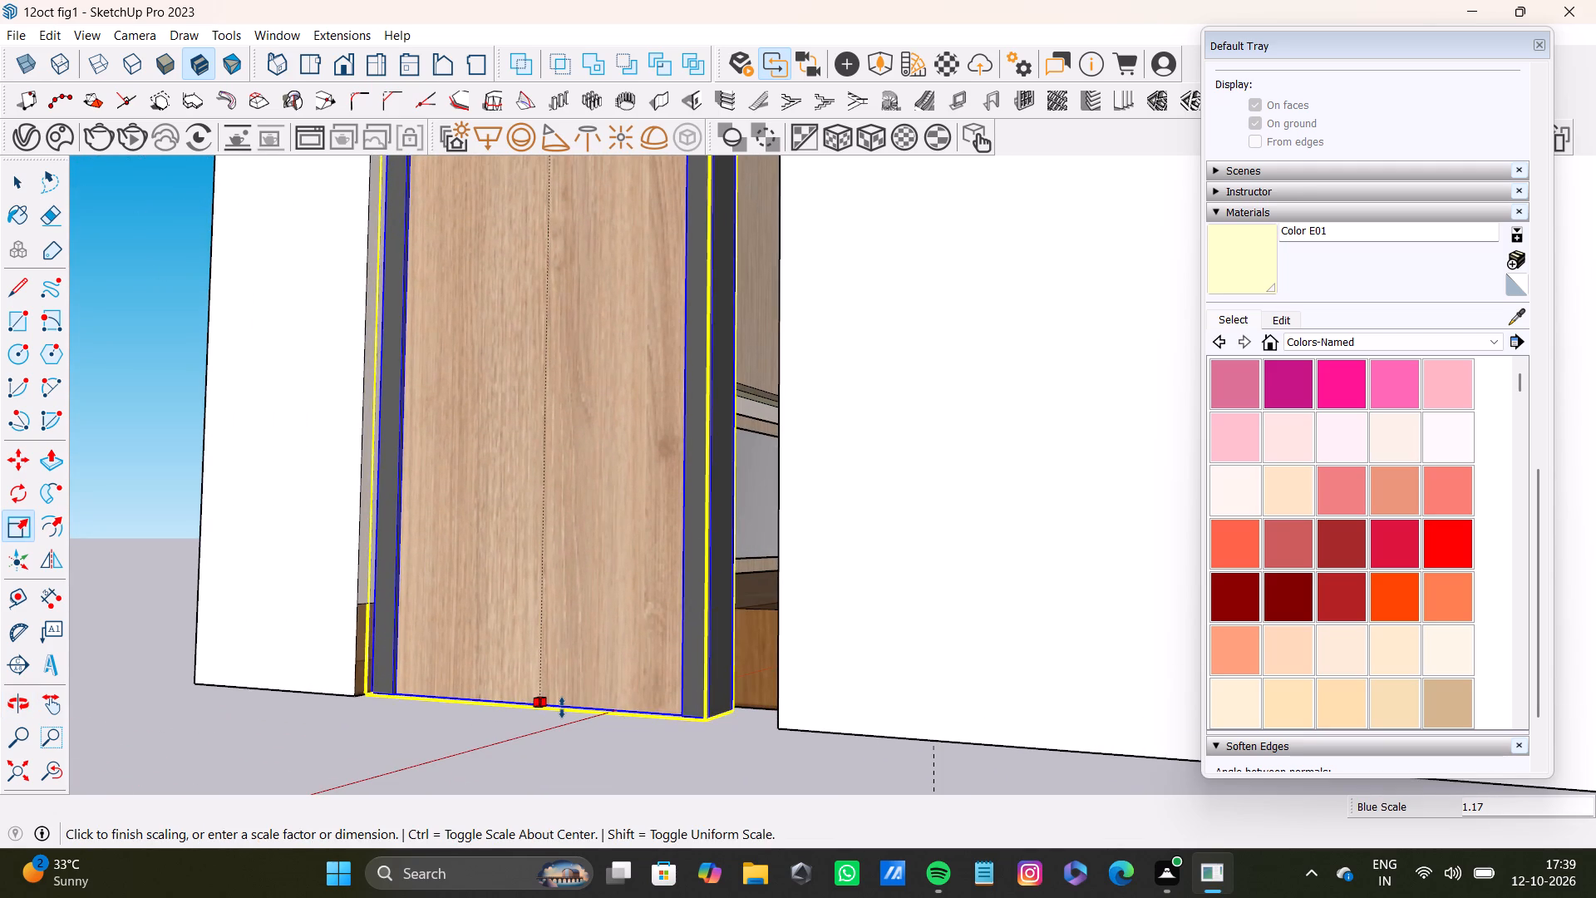
pyautogui.moveTo(562, 708); pyautogui.dragTo(564, 708)
# Widen the door along the red axis so its frame spans the full width of the doorway.
pyautogui.moveTo(455, 484); pyautogui.dragTo(639, 755, button='middle')
pyautogui.scroll(-4, 639, 667)
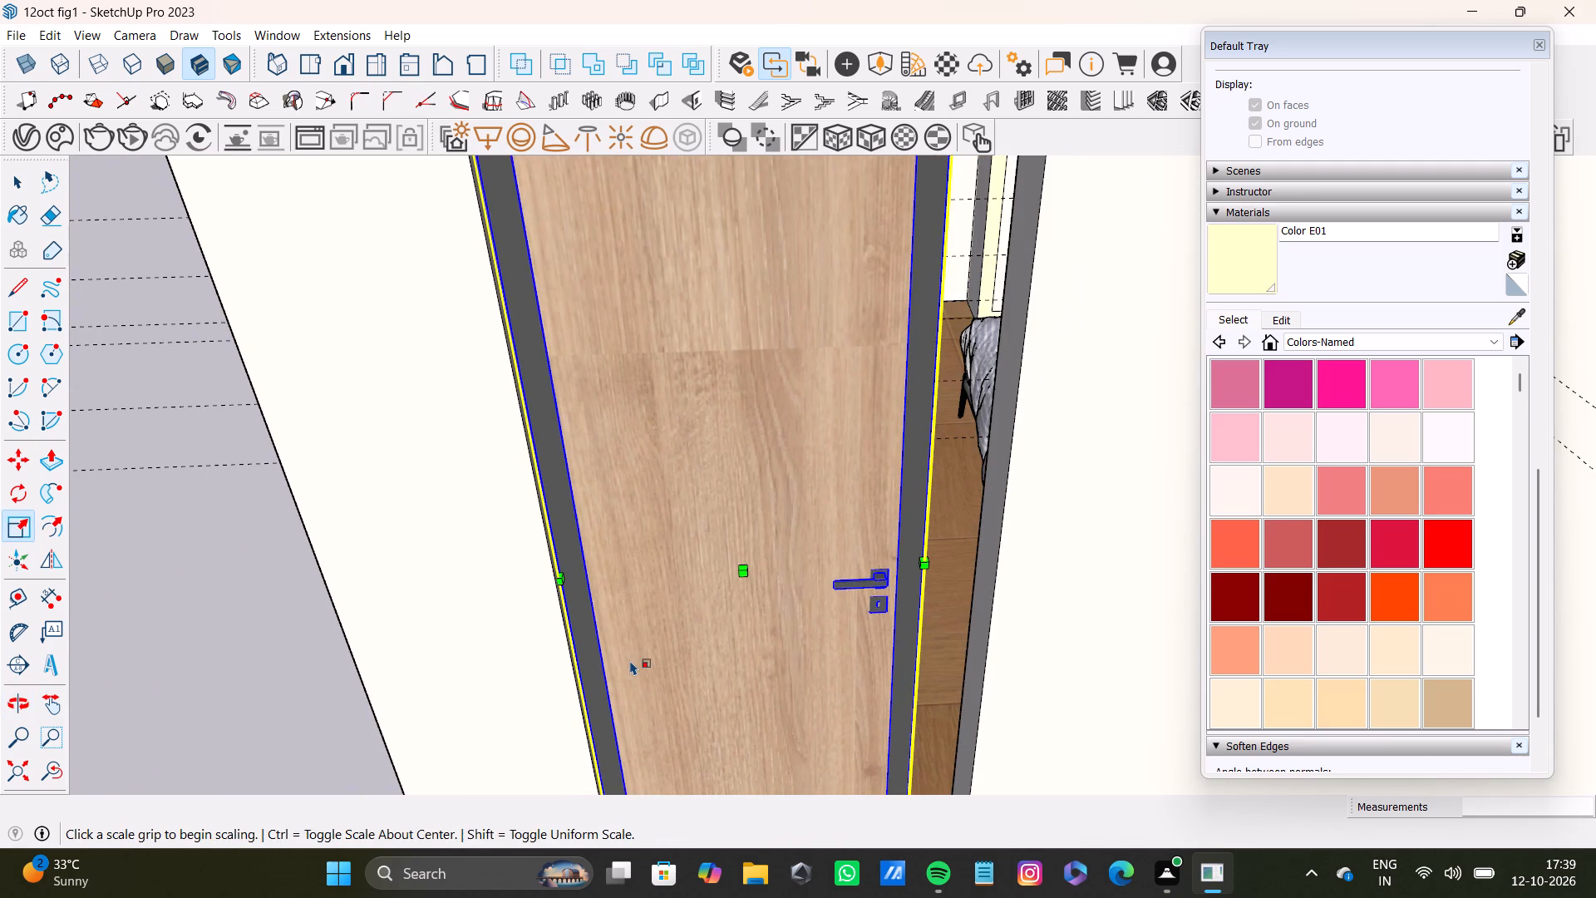
pyautogui.press('s')
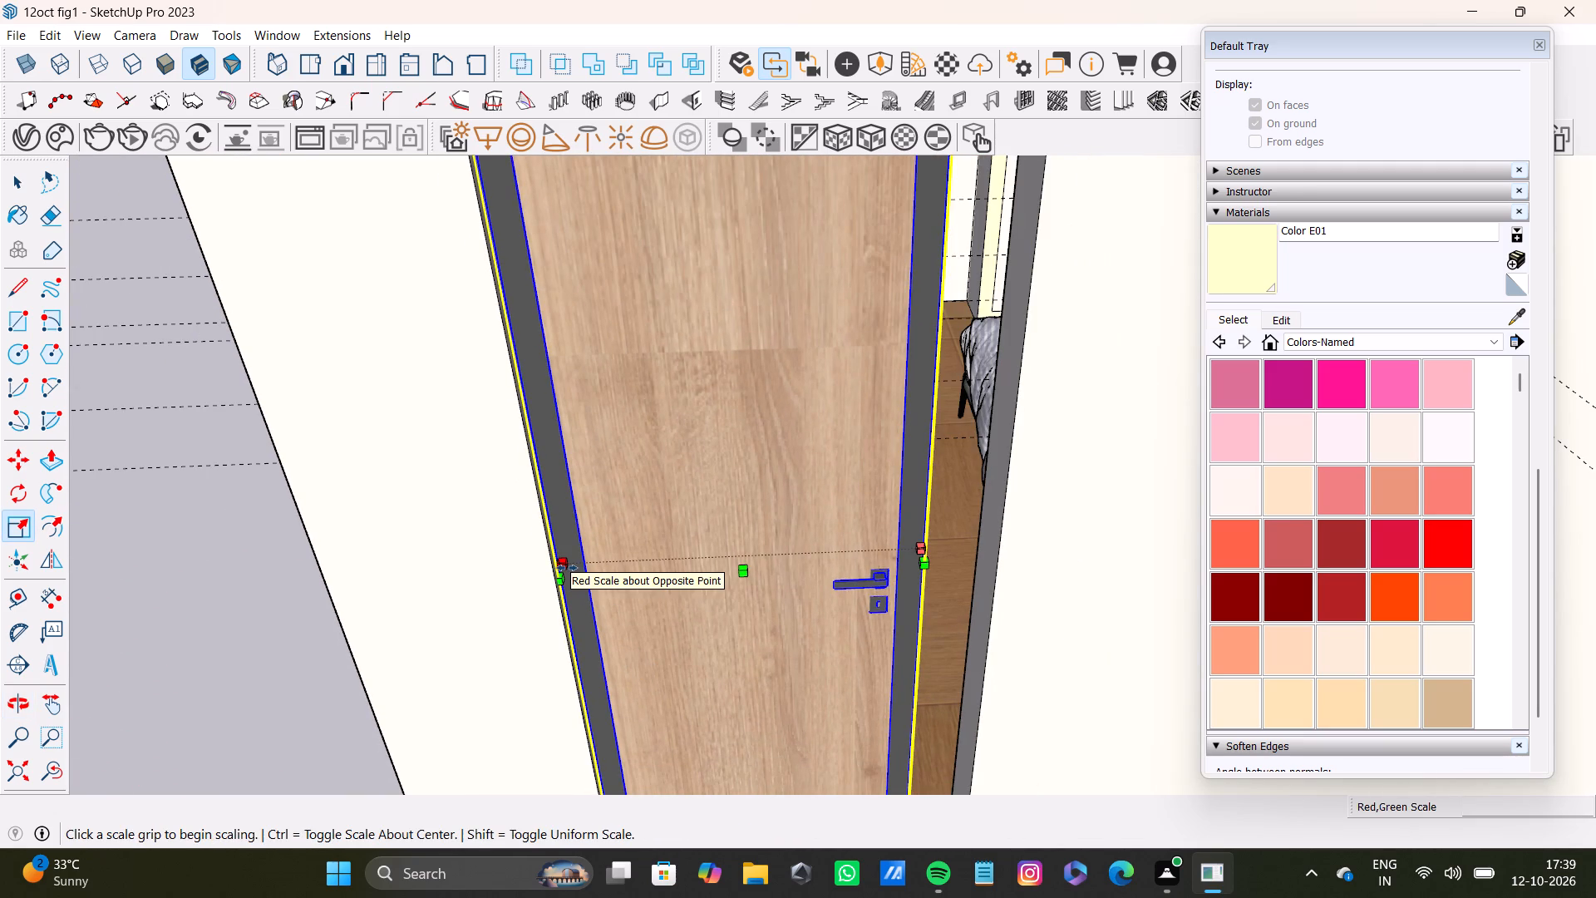
pyautogui.moveTo(567, 568); pyautogui.dragTo(557, 568)
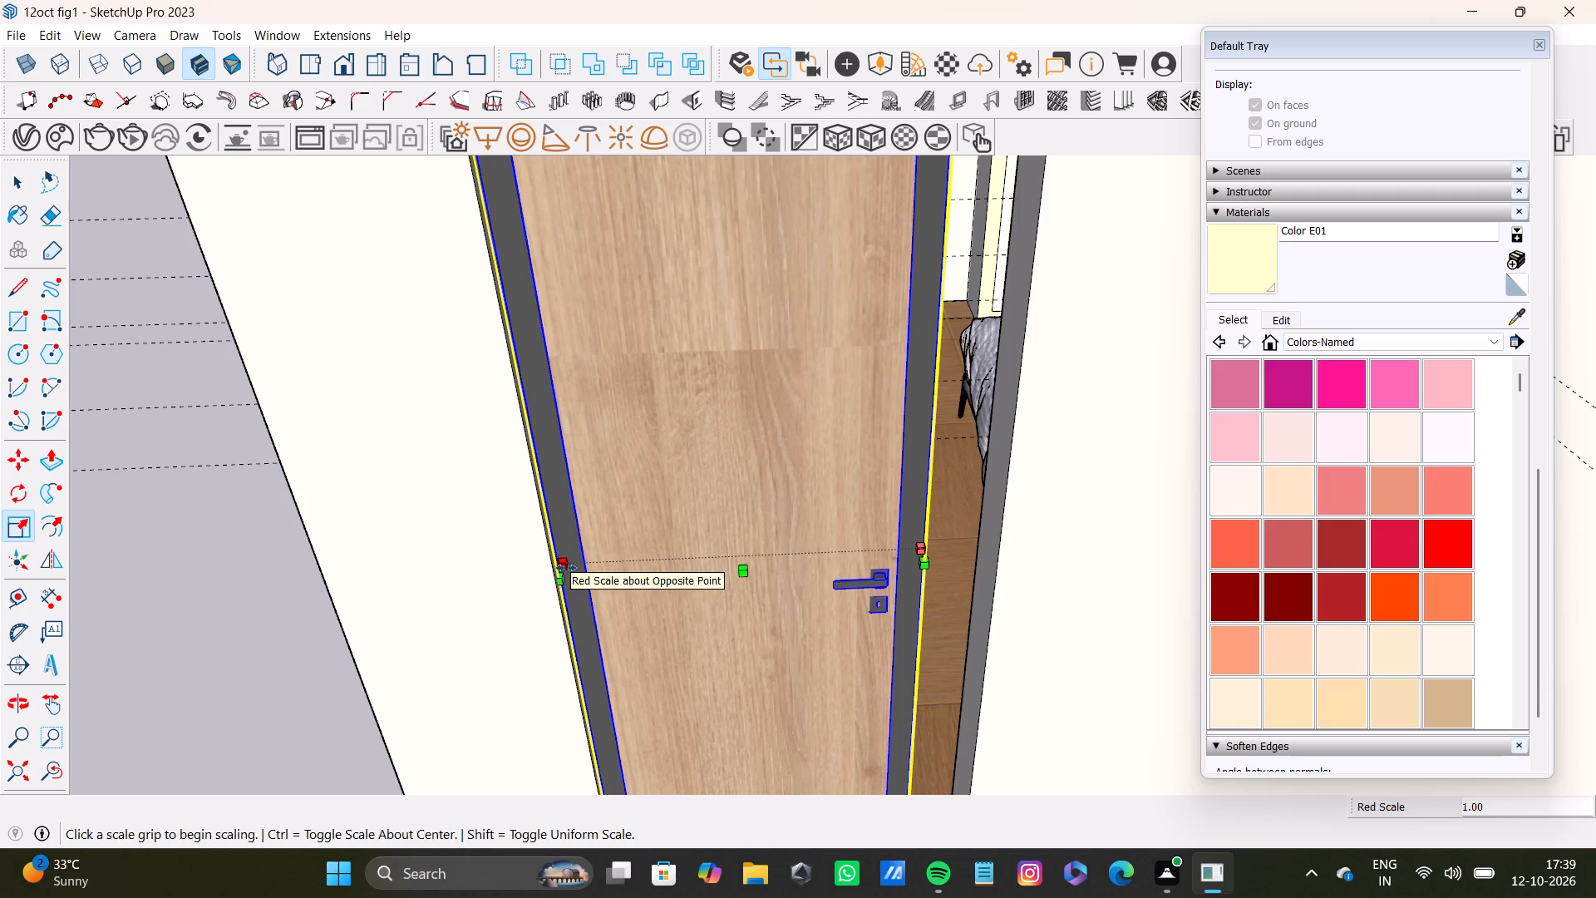
pyautogui.moveTo(564, 565); pyautogui.dragTo(545, 565)
pyautogui.moveTo(947, 556); pyautogui.dragTo(814, 585, button='middle')
pyautogui.moveTo(732, 584); pyautogui.dragTo(790, 595)
pyautogui.scroll(-20, 576, 597)
pyautogui.moveTo(568, 622); pyautogui.dragTo(730, 584, button='middle')
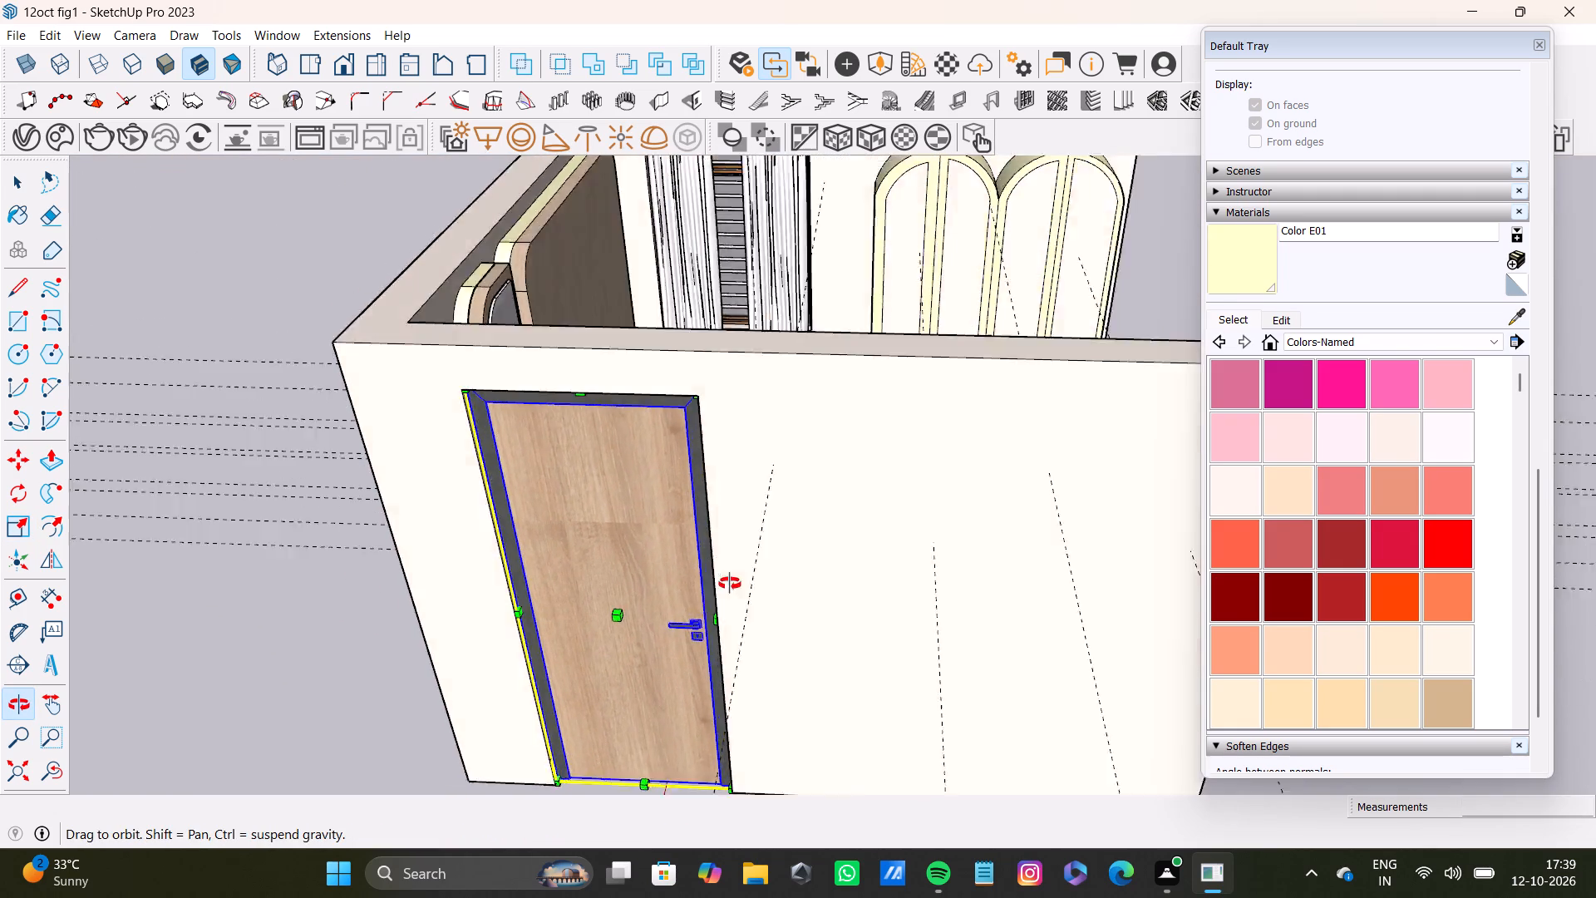
pyautogui.moveTo(730, 584); pyautogui.dragTo(442, 757, button='middle')
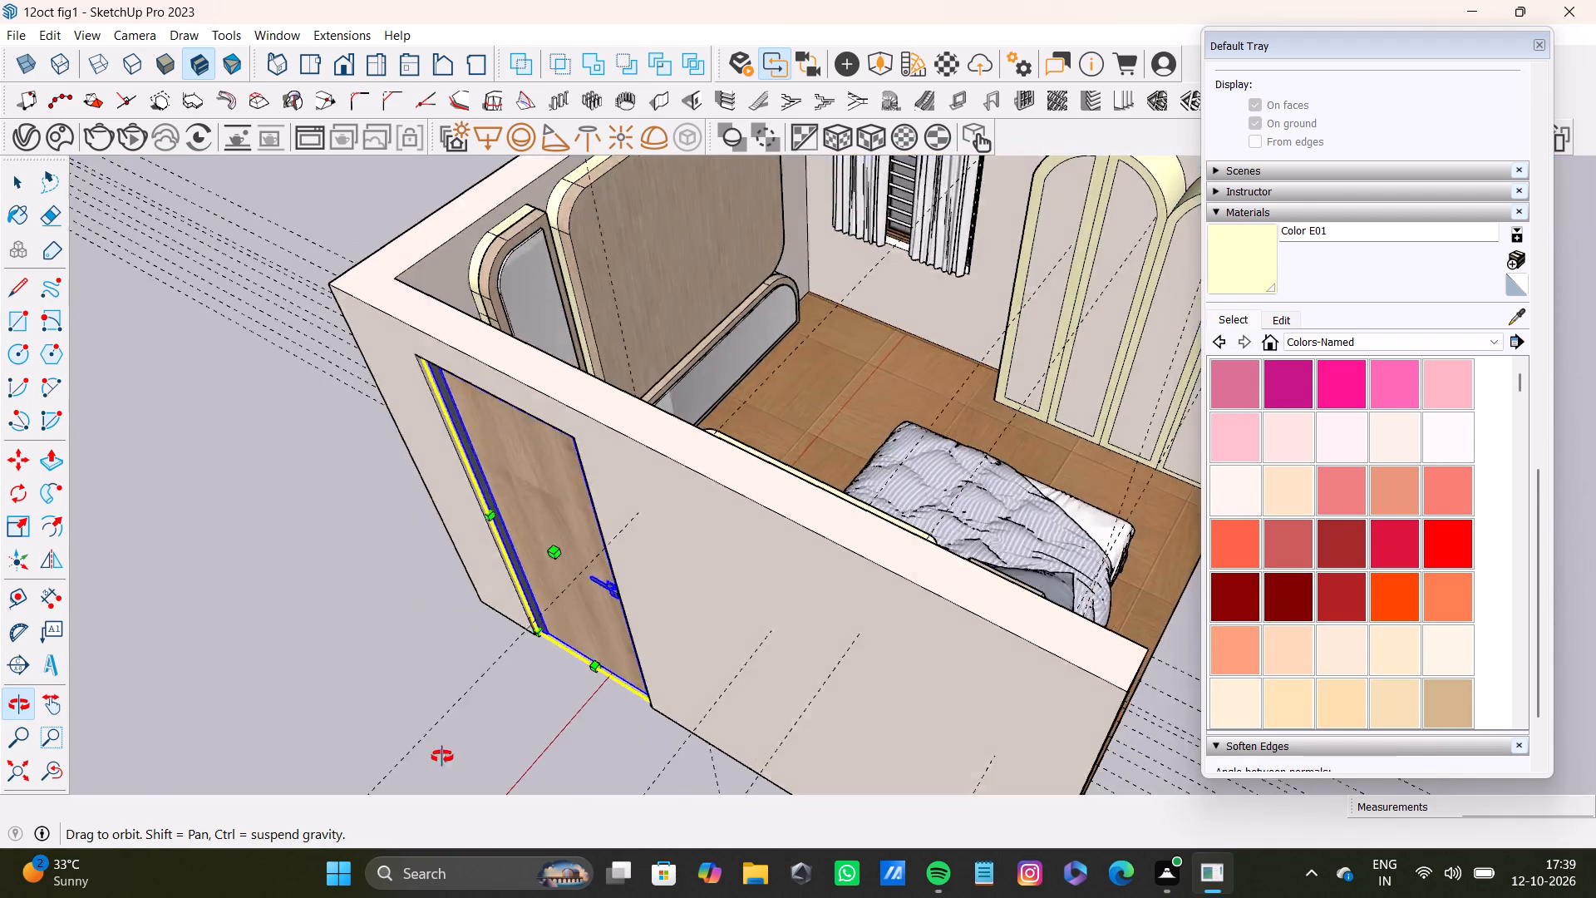
pyautogui.moveTo(442, 757); pyautogui.dragTo(48, 725, button='middle')
pyautogui.scroll(12, 796, 516)
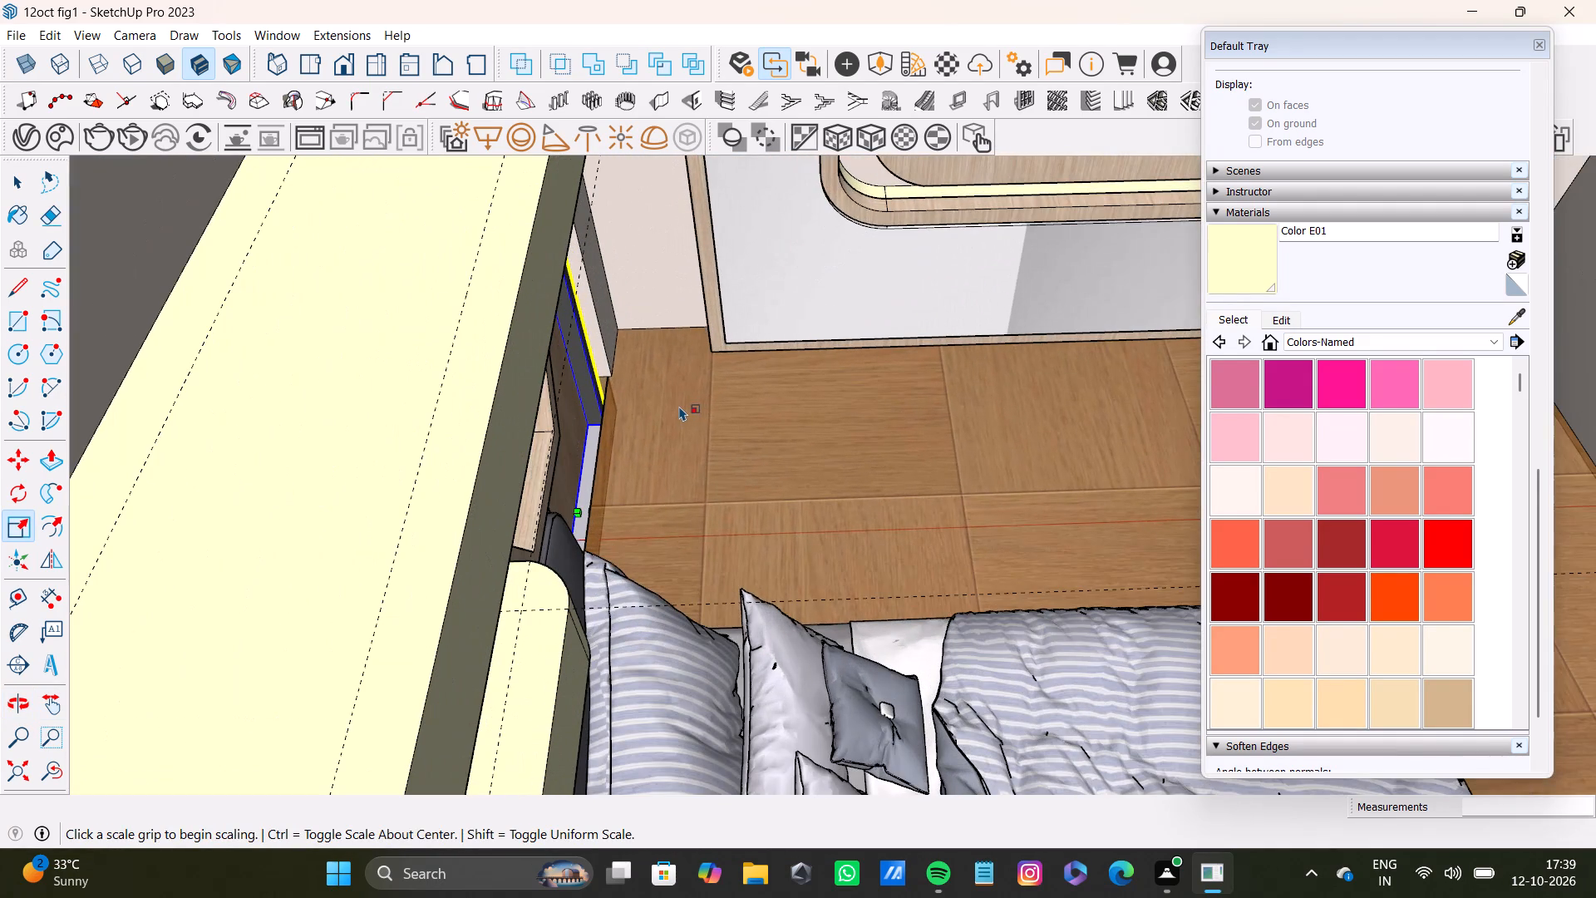
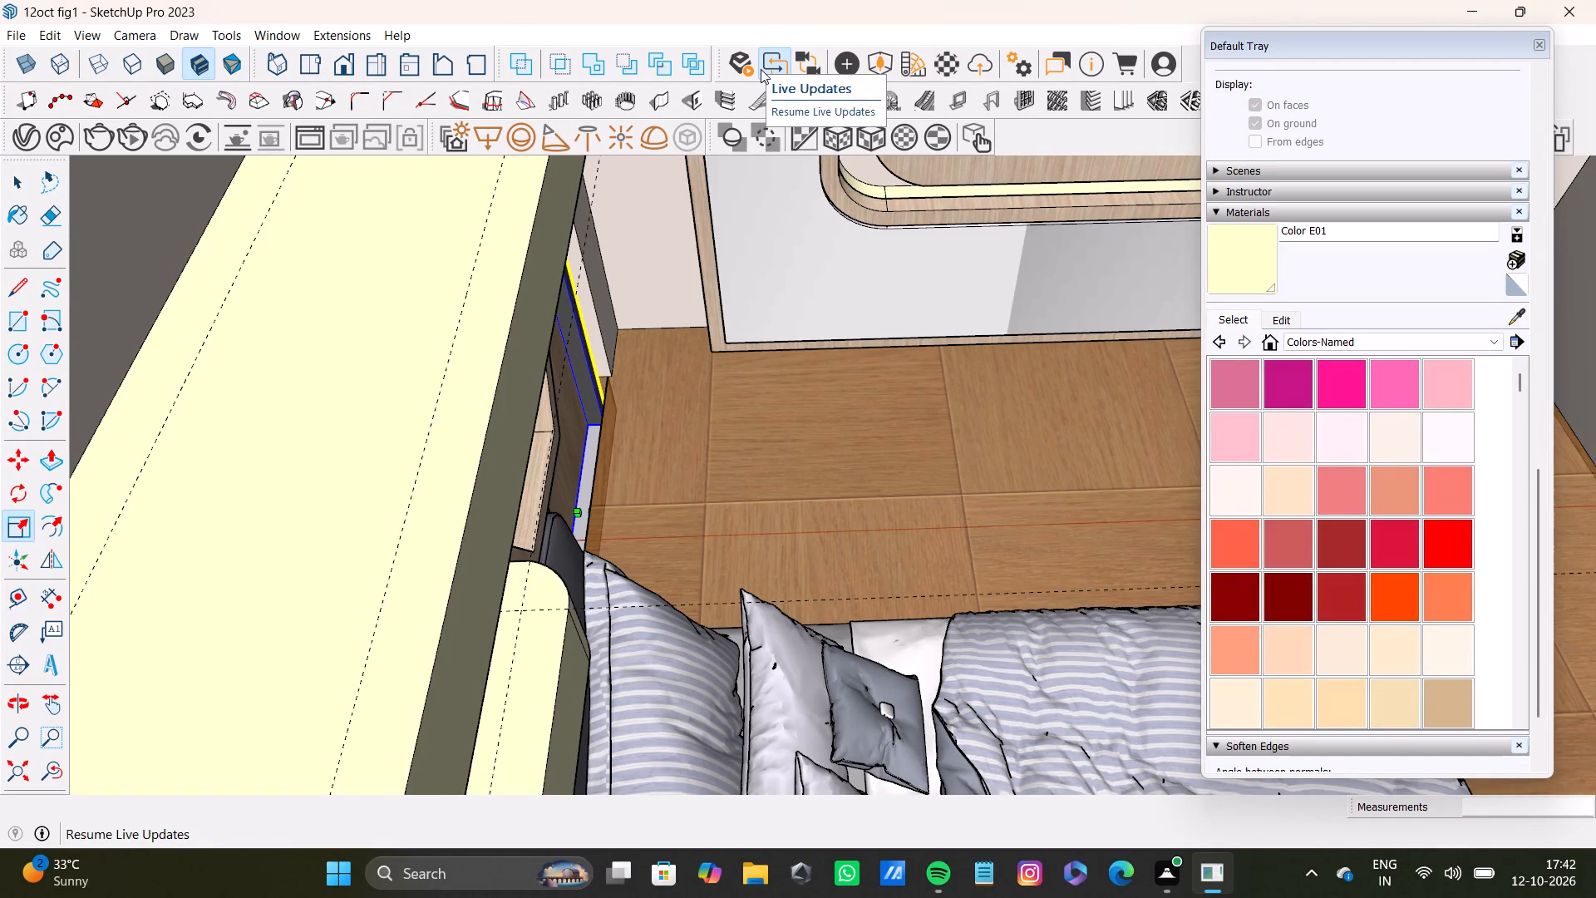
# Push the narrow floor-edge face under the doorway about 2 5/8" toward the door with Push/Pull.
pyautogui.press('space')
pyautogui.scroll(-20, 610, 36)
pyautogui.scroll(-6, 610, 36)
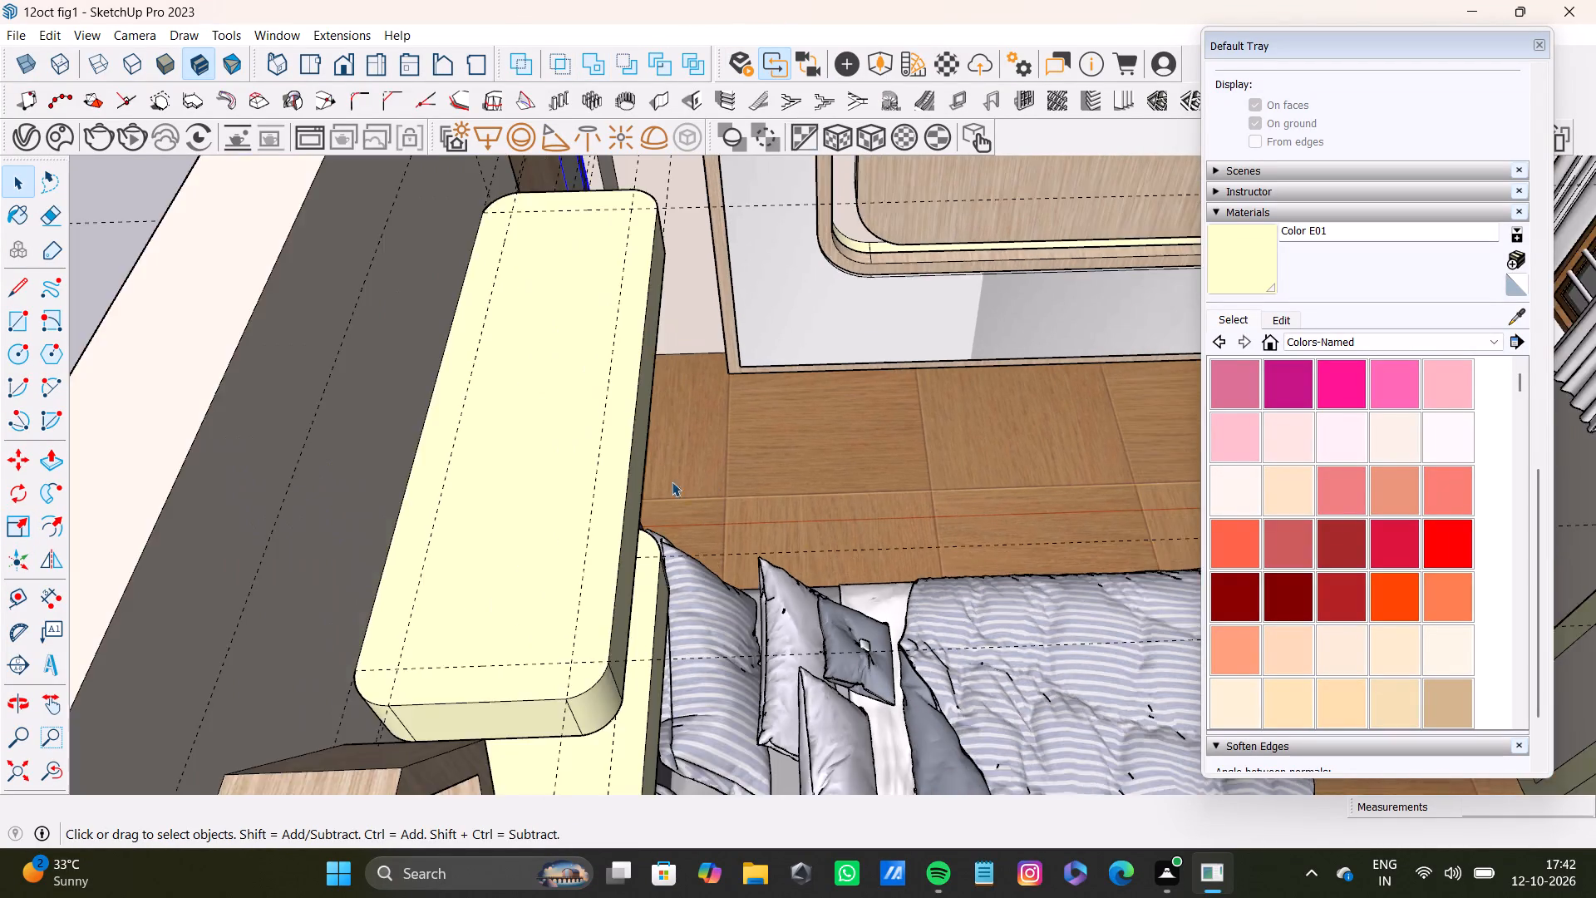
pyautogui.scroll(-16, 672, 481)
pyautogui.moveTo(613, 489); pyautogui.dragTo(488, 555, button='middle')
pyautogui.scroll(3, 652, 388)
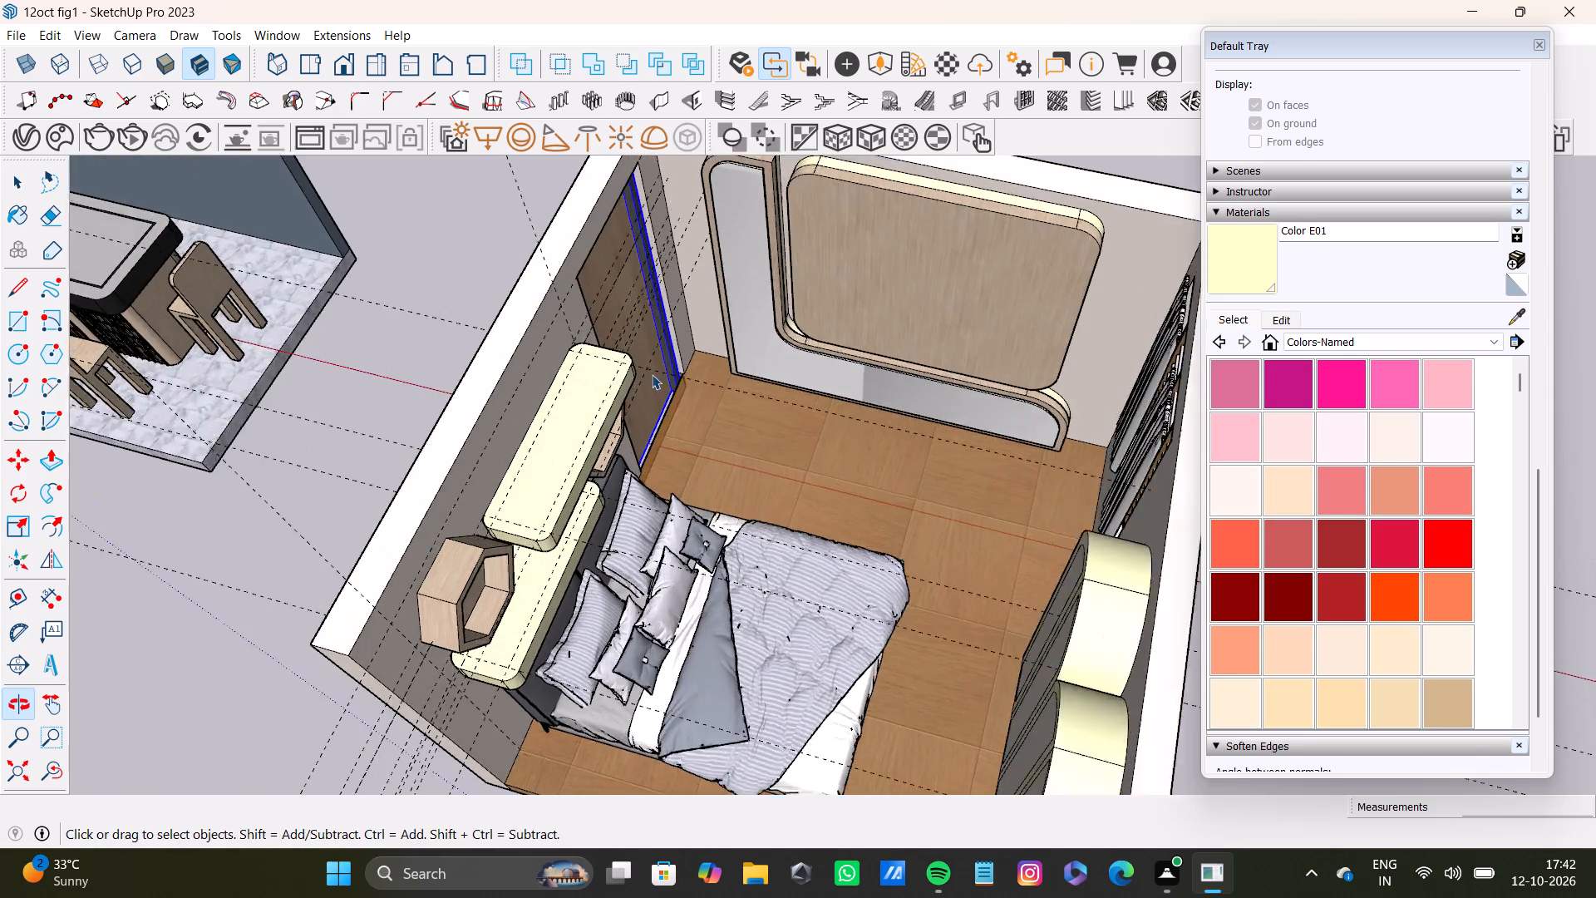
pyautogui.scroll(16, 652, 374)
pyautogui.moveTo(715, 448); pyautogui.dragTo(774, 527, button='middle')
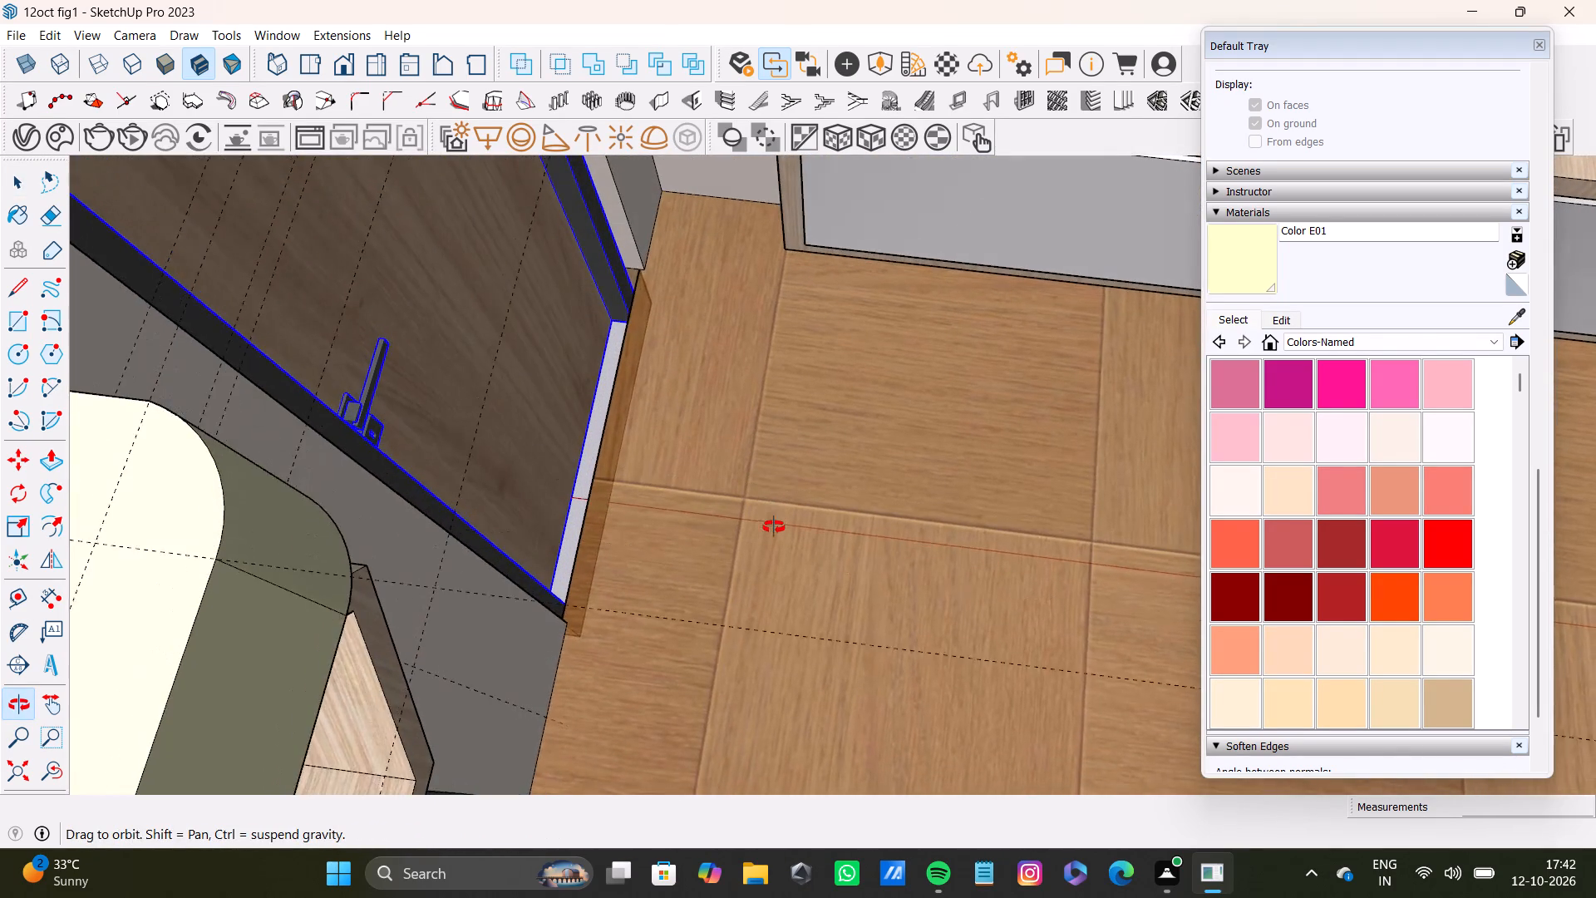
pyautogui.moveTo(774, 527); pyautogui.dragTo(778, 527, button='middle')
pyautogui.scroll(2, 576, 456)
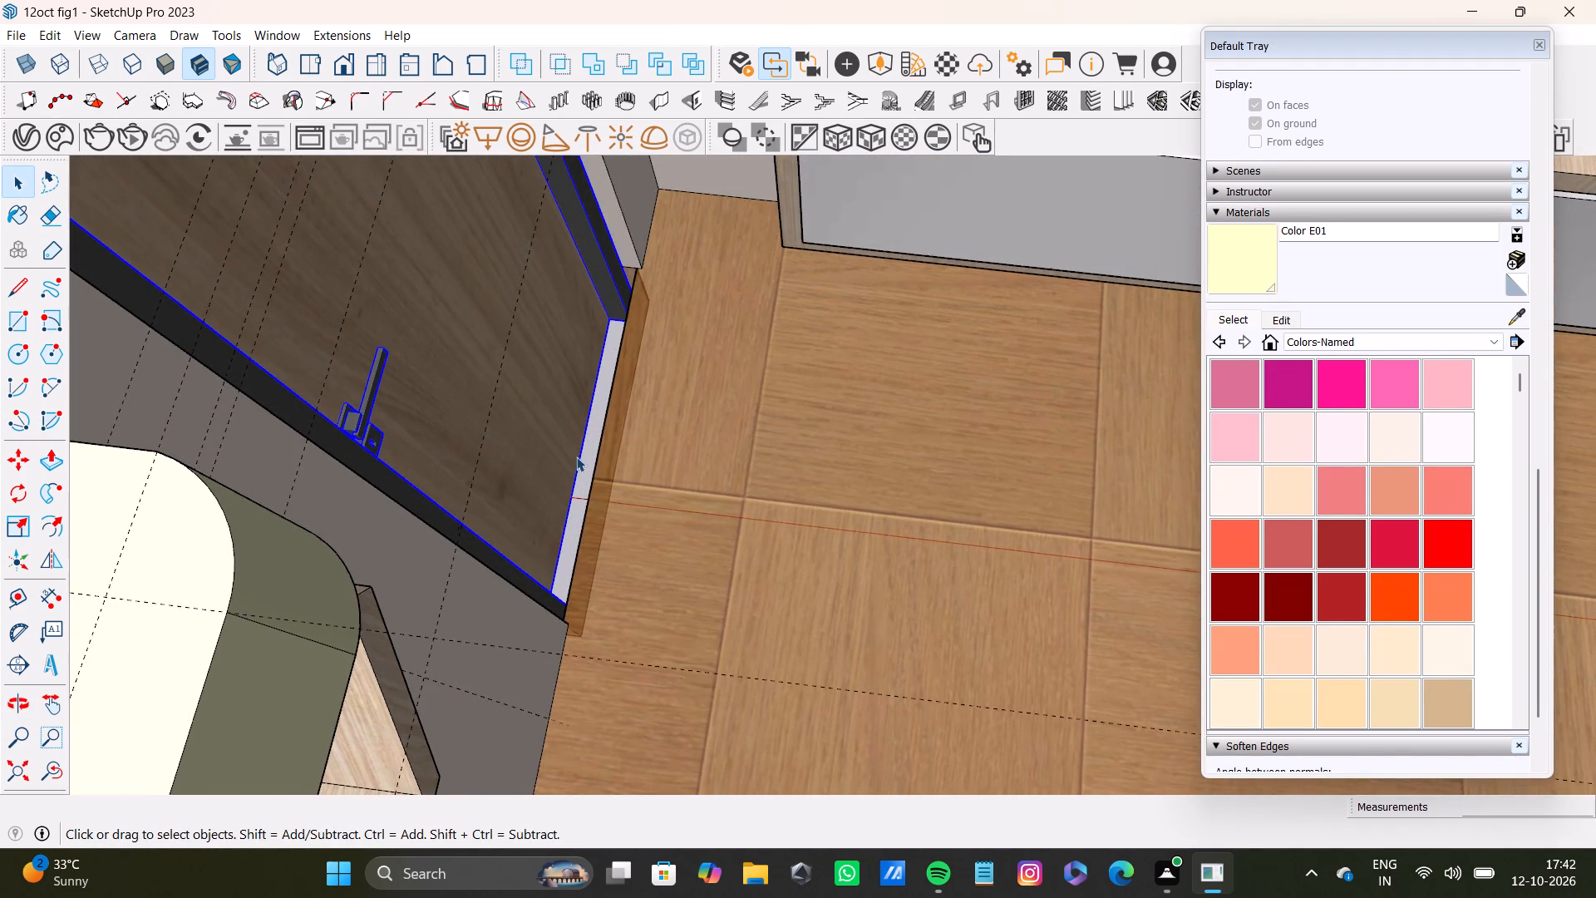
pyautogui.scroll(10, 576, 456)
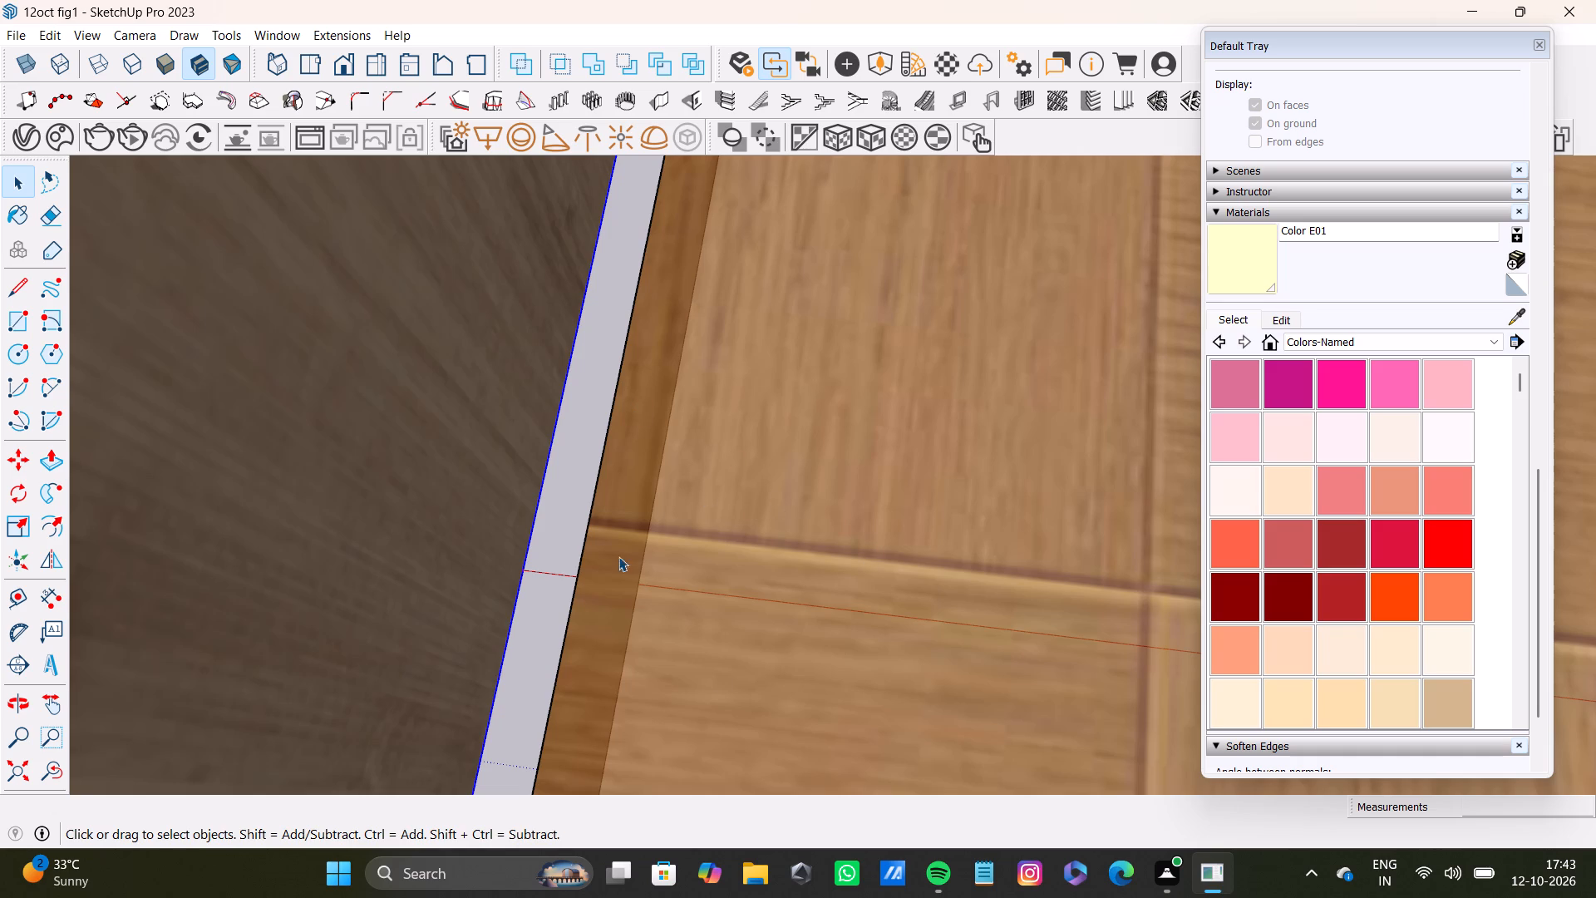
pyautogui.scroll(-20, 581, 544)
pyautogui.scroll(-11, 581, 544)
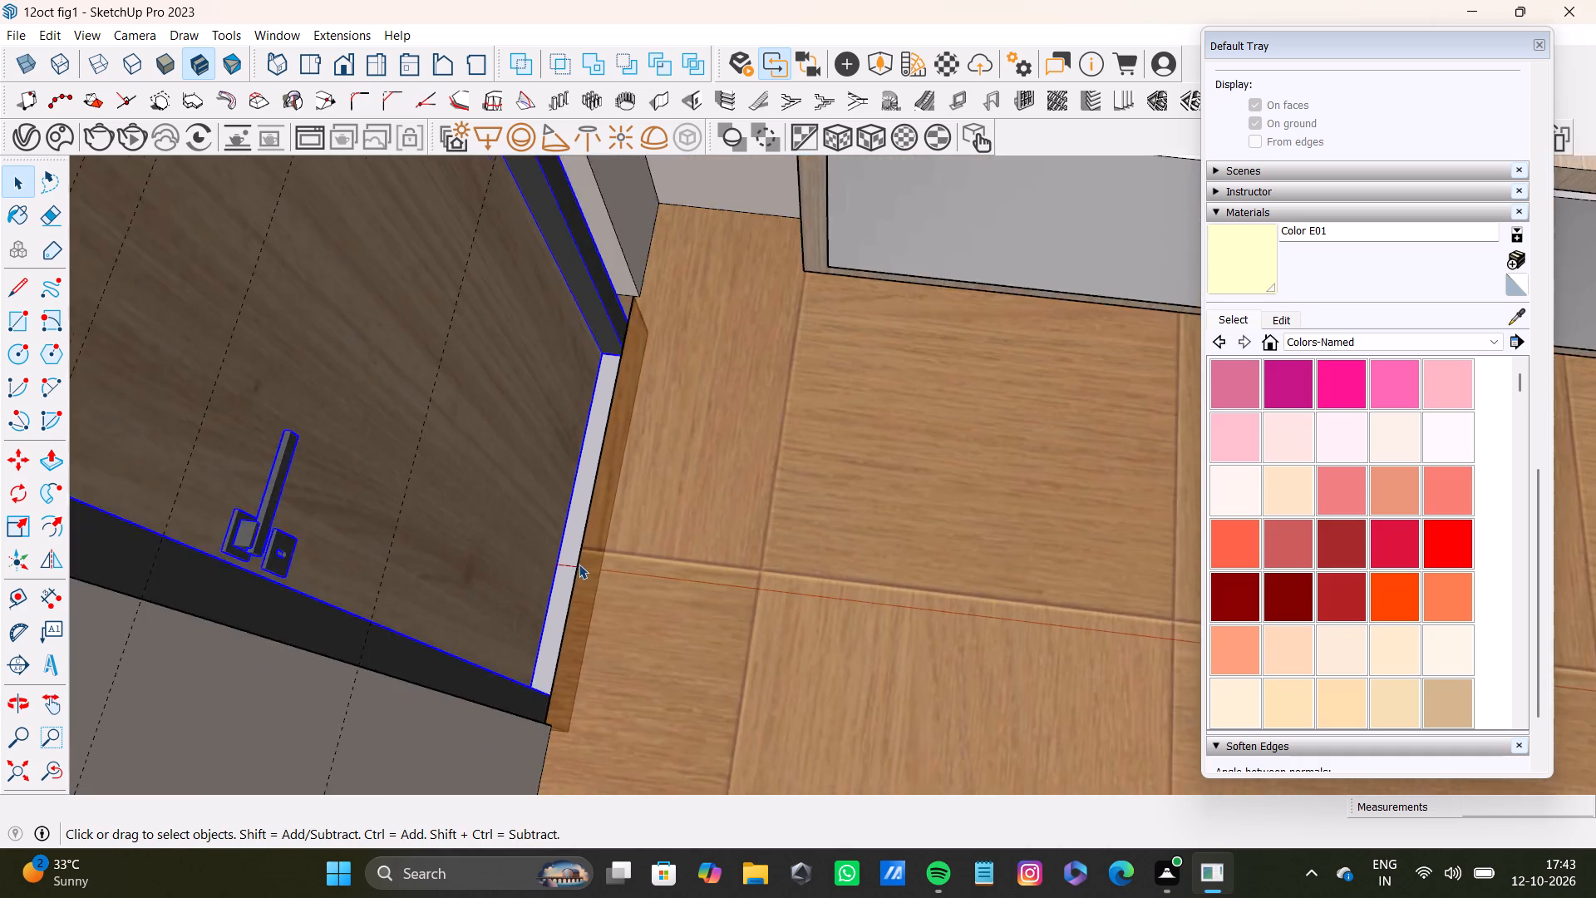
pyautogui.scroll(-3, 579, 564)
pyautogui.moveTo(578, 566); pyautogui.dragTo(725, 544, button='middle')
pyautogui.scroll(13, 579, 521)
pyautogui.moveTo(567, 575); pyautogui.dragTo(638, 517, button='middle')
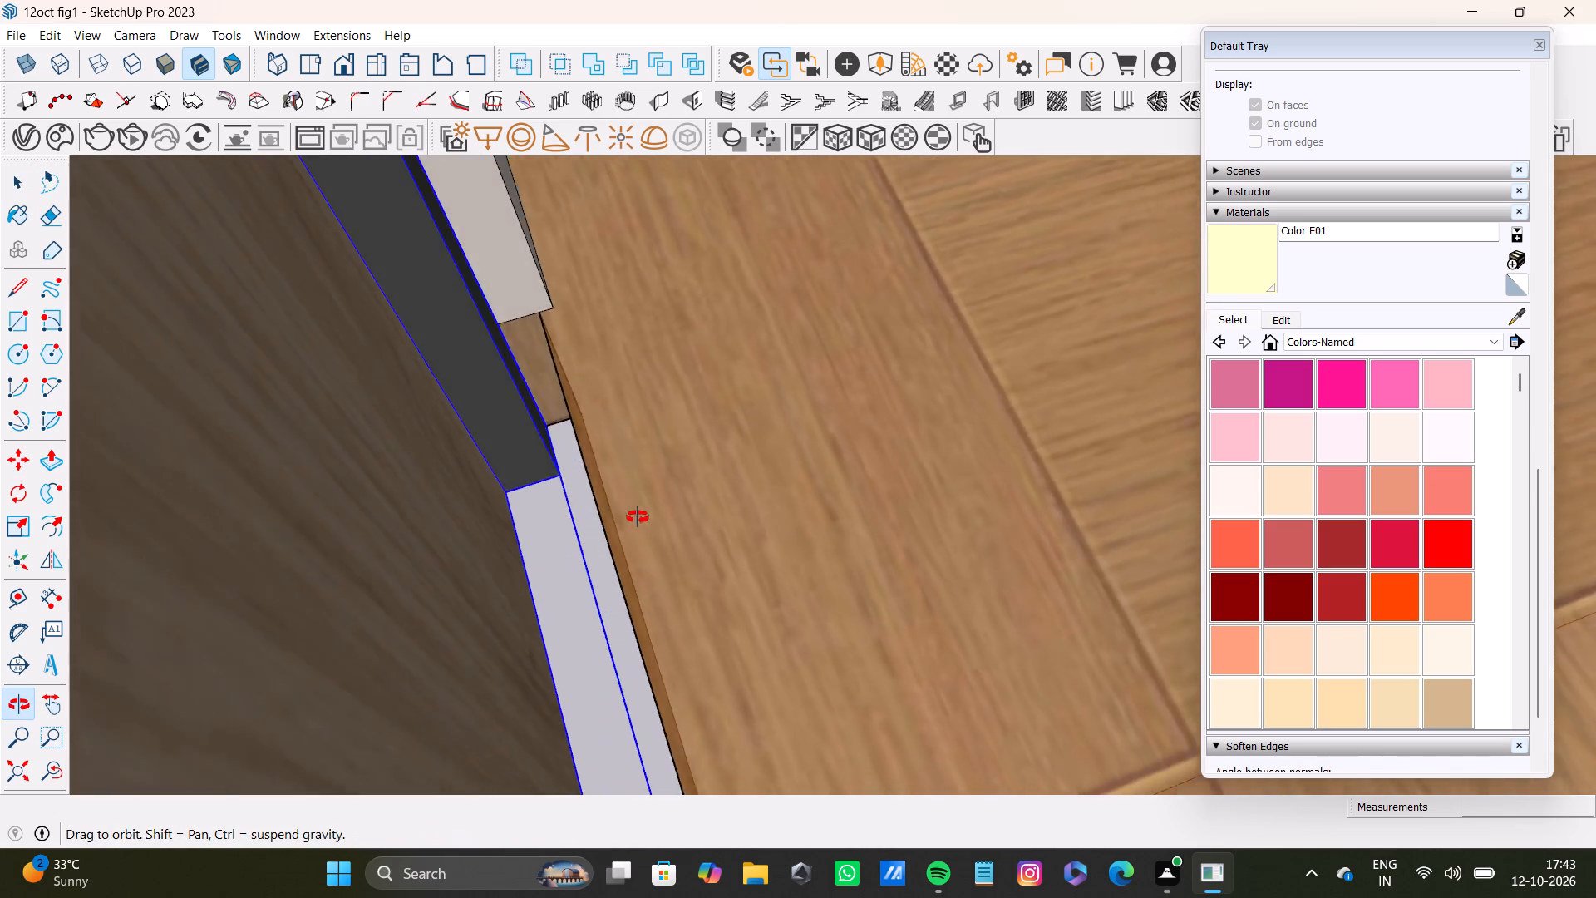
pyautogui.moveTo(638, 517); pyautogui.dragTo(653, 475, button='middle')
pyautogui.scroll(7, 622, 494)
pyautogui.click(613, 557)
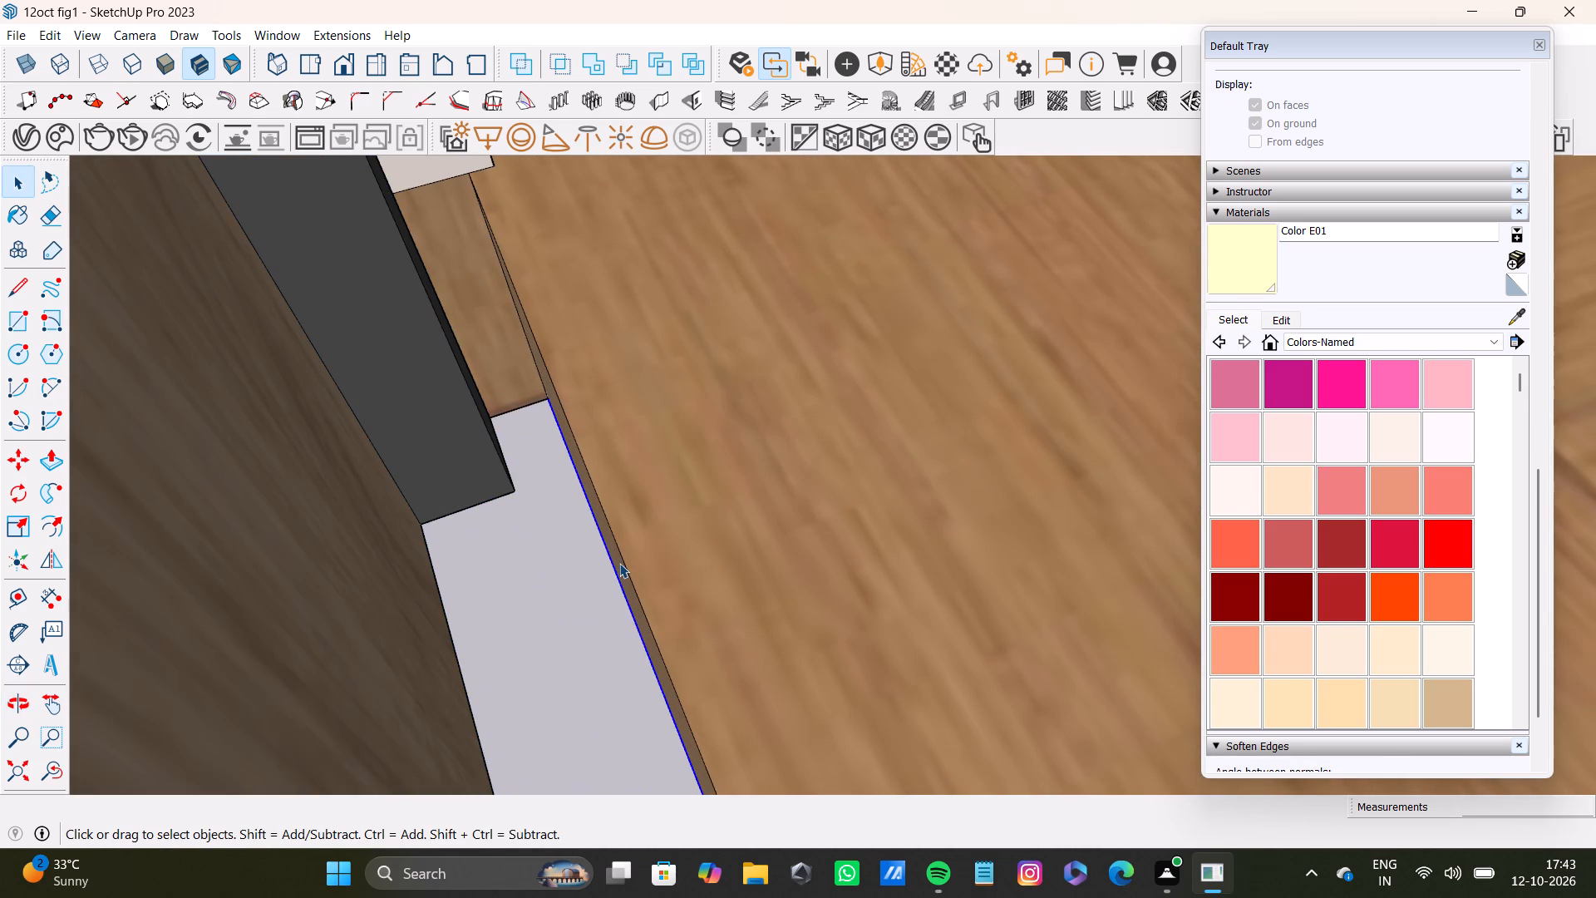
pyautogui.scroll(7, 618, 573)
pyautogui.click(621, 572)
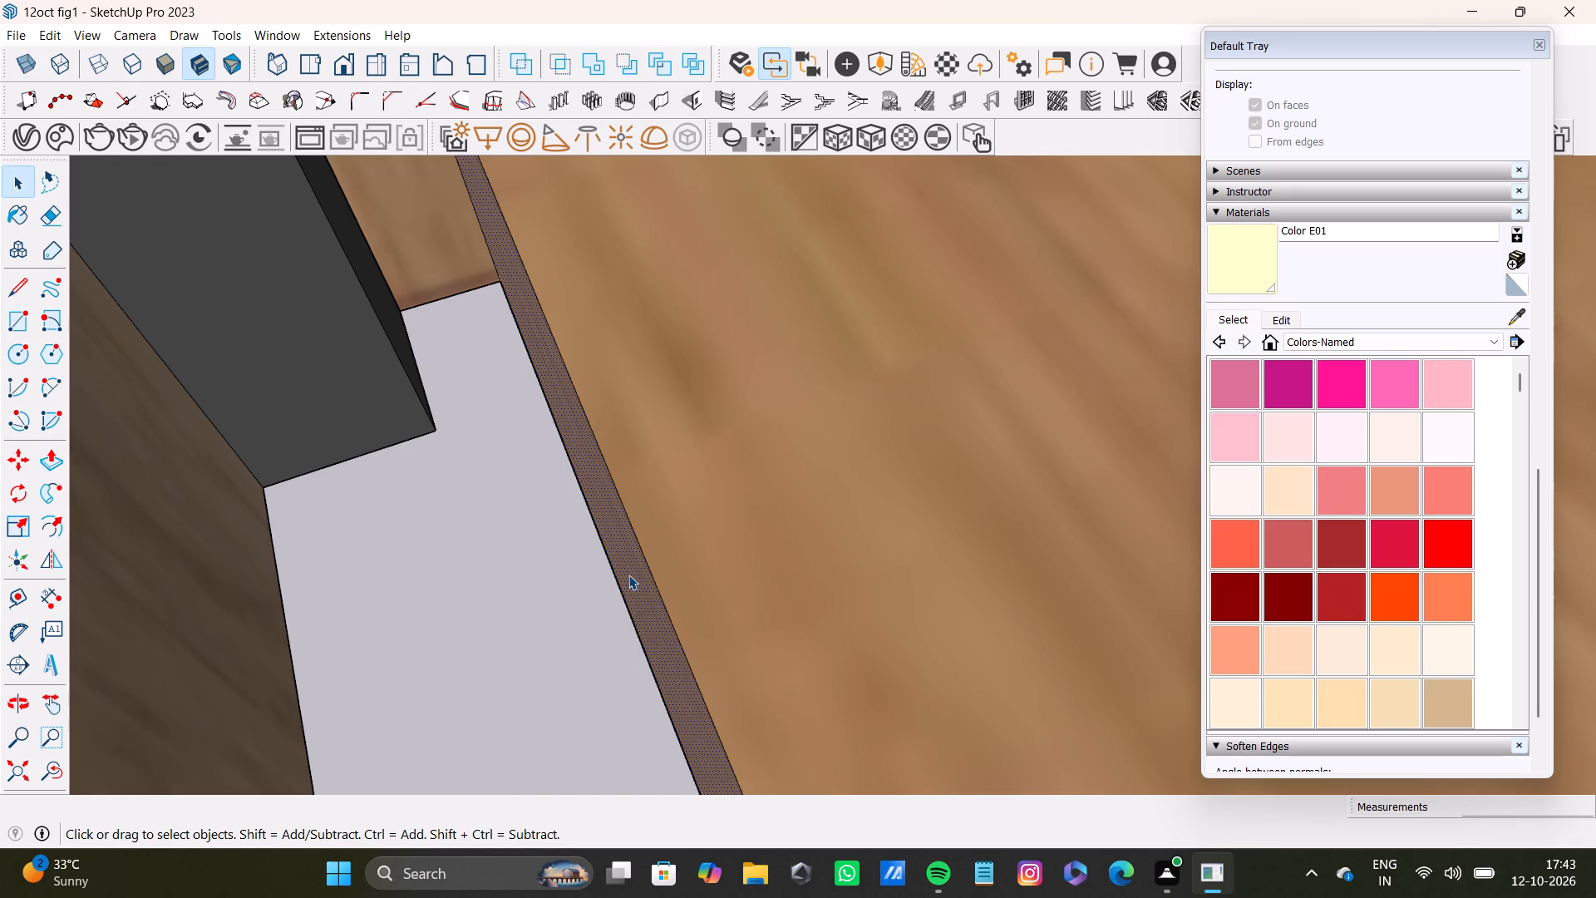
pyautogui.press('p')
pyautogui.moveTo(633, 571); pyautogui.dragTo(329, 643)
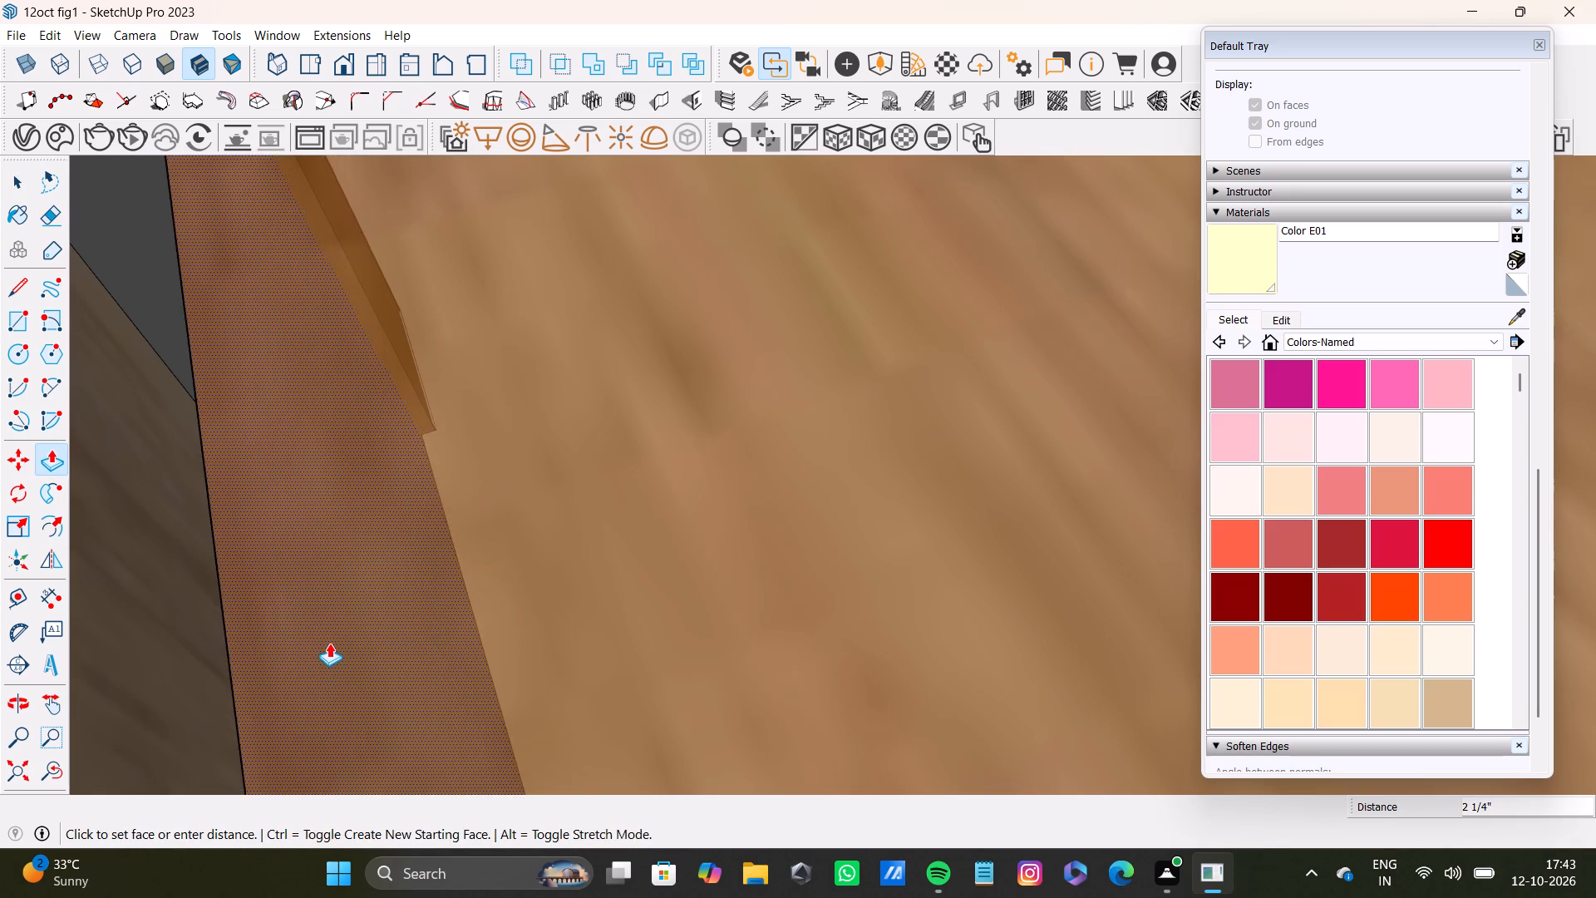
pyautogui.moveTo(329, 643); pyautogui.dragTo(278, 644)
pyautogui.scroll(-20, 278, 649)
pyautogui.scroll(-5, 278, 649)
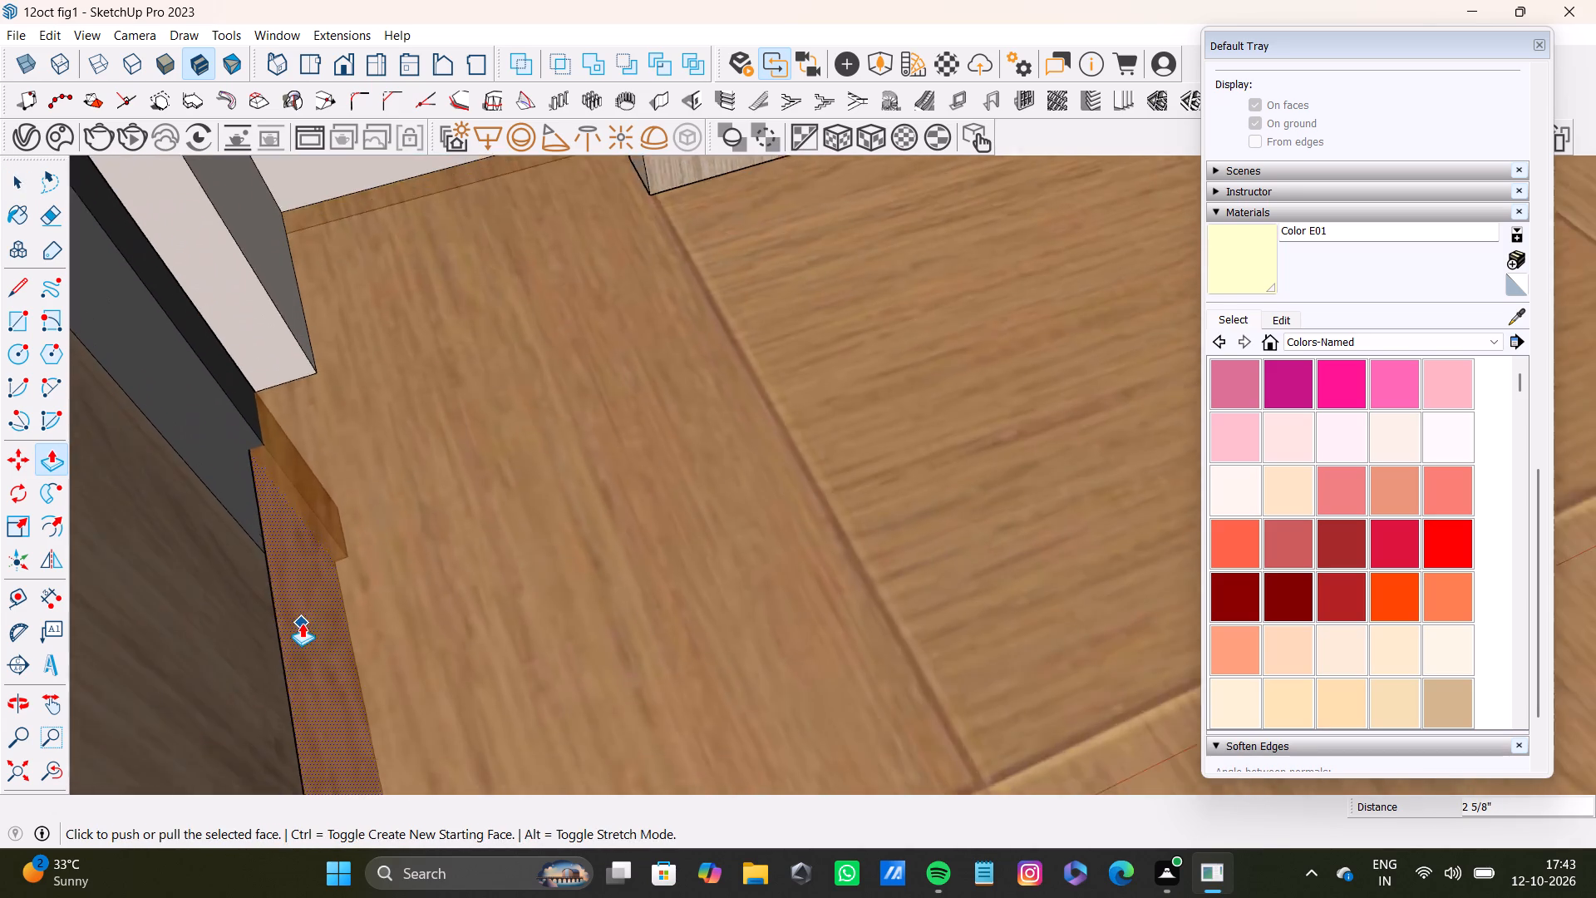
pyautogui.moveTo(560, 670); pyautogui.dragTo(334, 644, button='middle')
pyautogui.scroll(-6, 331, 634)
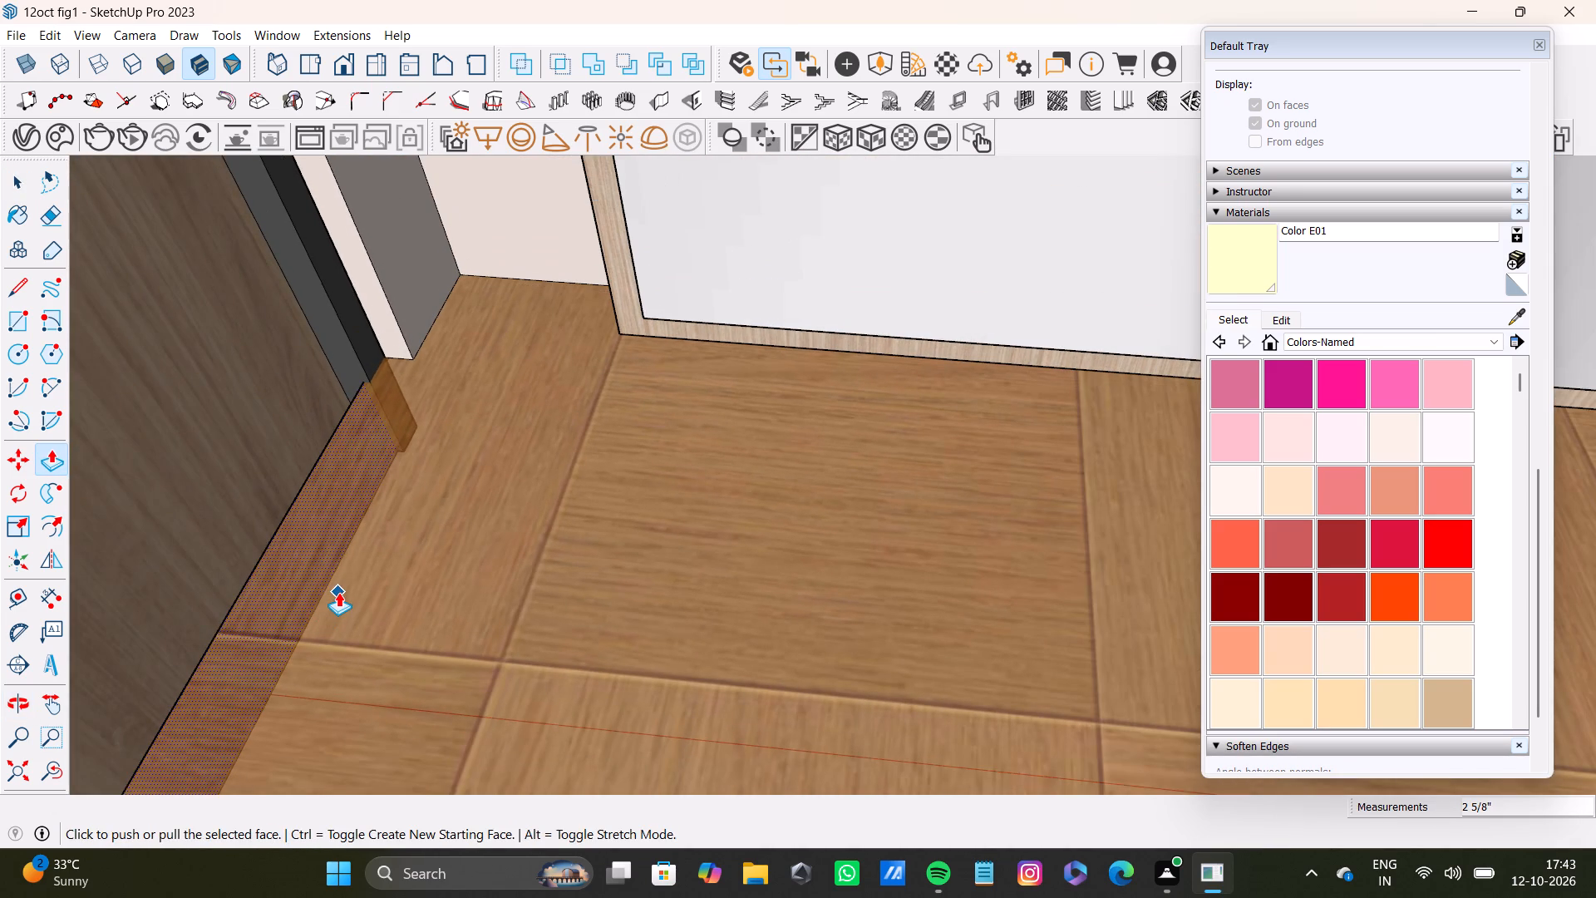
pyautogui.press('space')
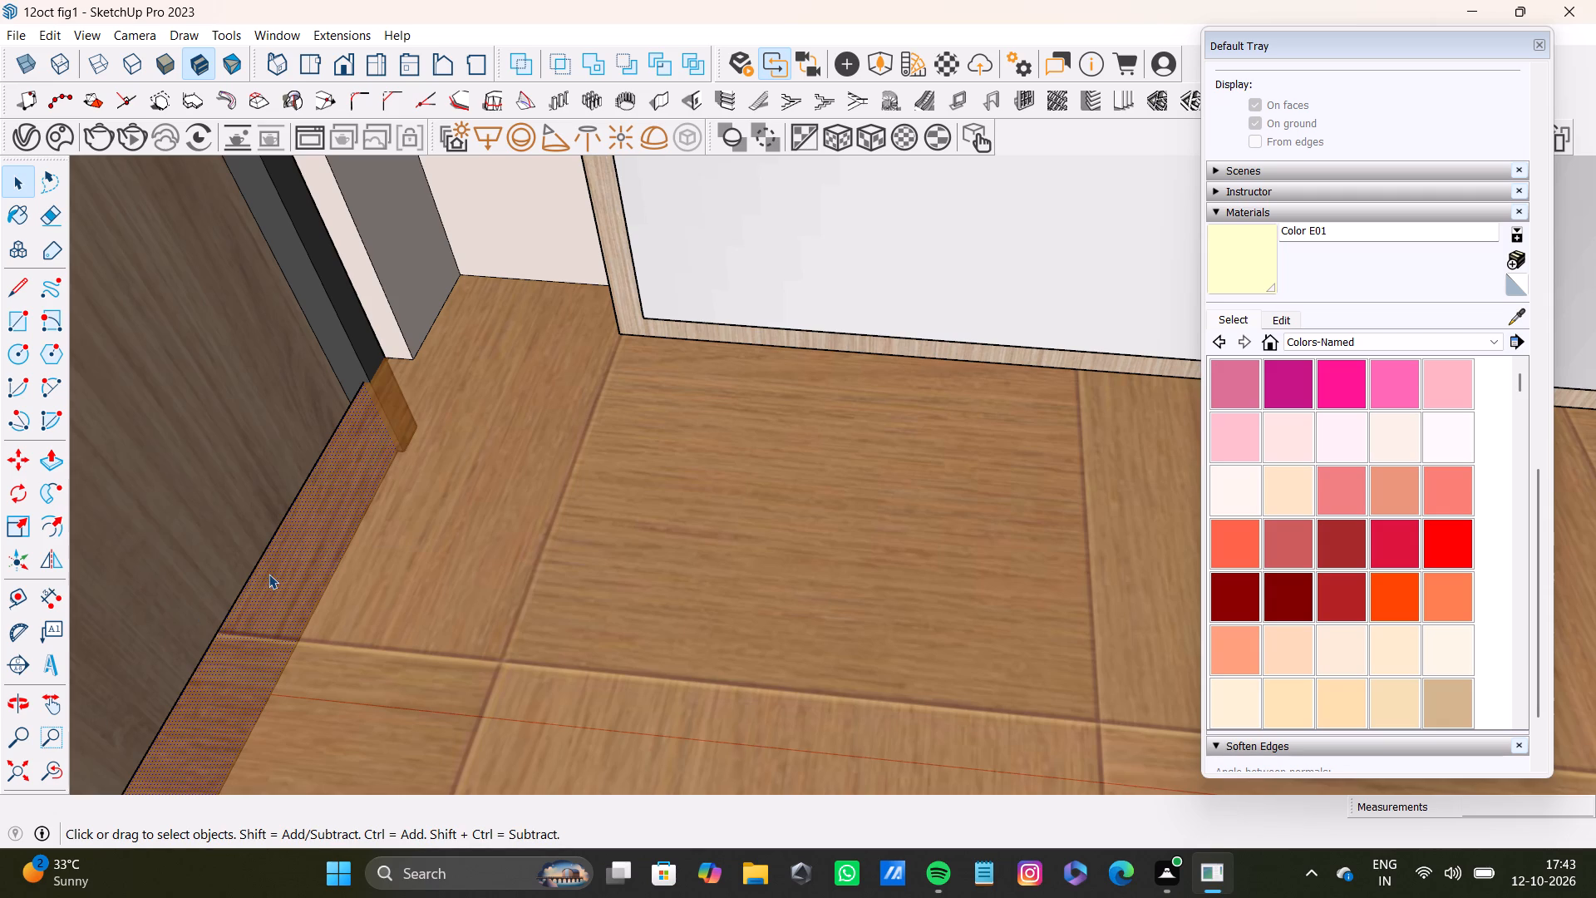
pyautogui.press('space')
# Undo the latest floor-edge push along with the door's earlier widening and downward stretching.
pyautogui.click(43, 772)
pyautogui.click(16, 767)
pyautogui.scroll(-4, 500, 507)
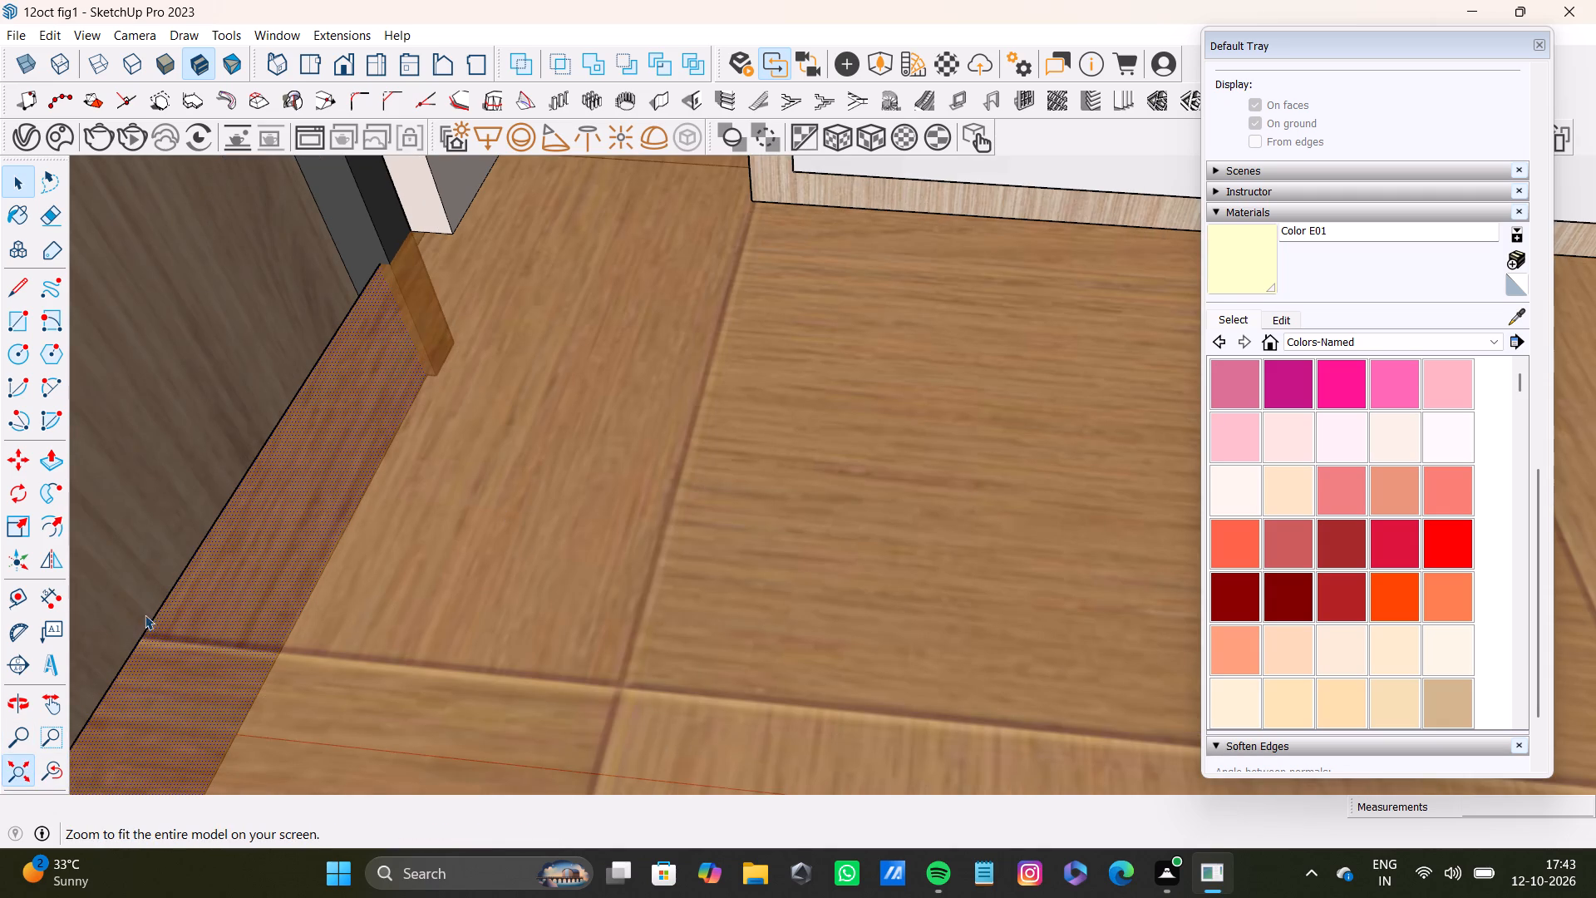
pyautogui.scroll(-4, 595, 531)
pyautogui.keyDown('shift'); pyautogui.moveTo(914, 460); pyautogui.dragTo(568, 512, button='middle'); pyautogui.keyUp('shift')
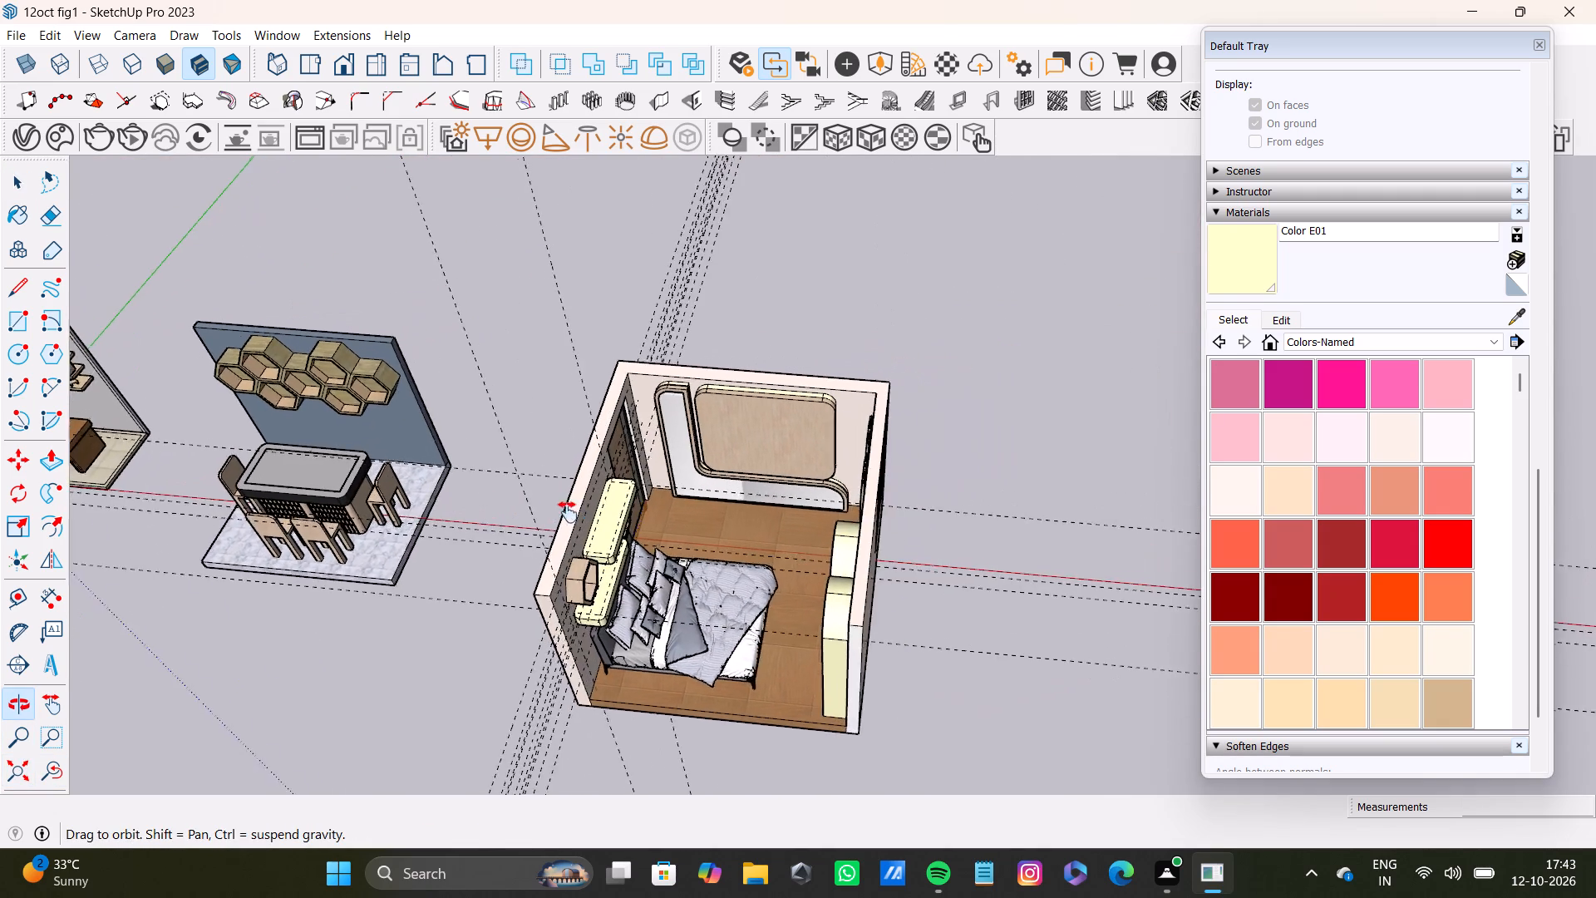
pyautogui.keyDown('shift'); pyautogui.moveTo(568, 512); pyautogui.dragTo(570, 512, button='middle'); pyautogui.keyUp('shift')
pyautogui.scroll(20, 661, 549)
pyautogui.scroll(2, 661, 549)
pyautogui.hotkey('ctrl', 'z')
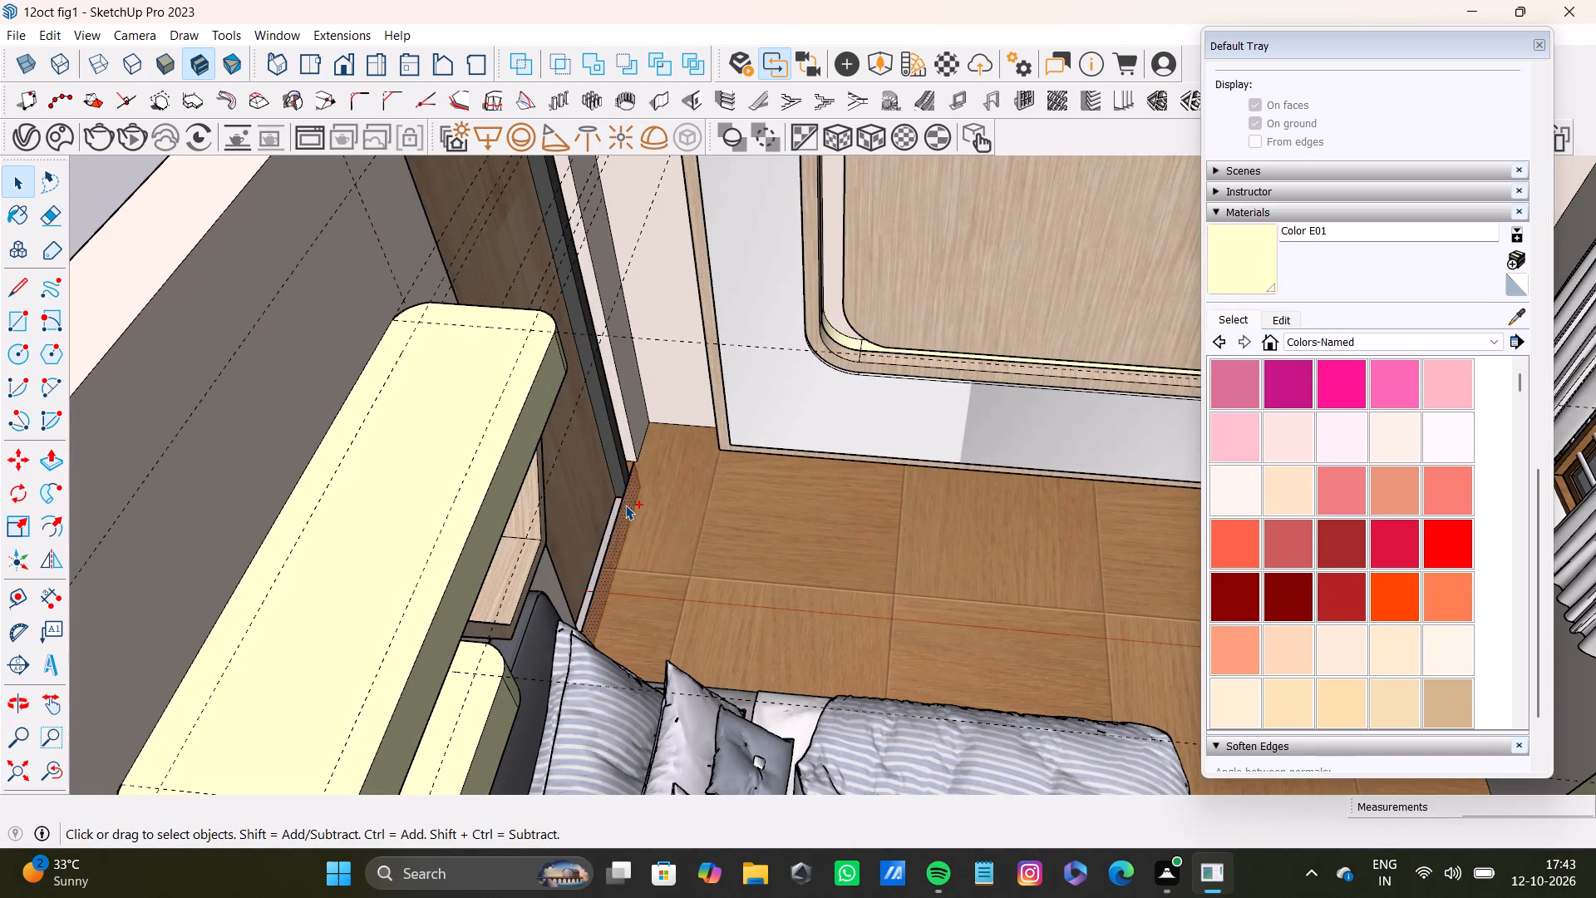
pyautogui.hotkey('ctrl', 'z')
pyautogui.hotkey('ctrl', 'z')
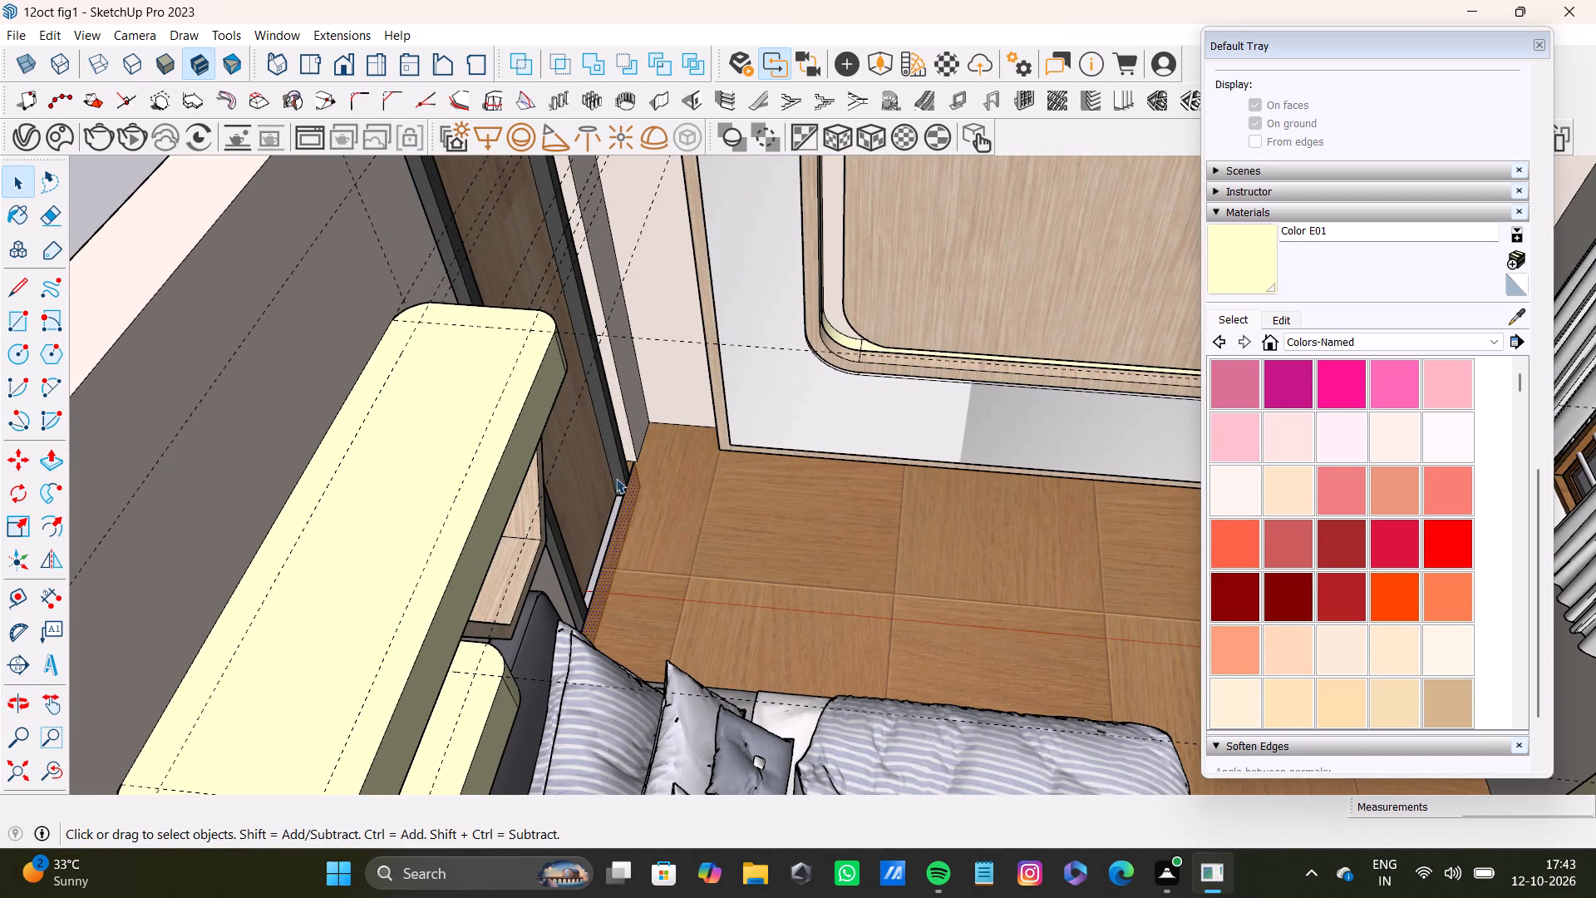
pyautogui.scroll(-4, 606, 467)
pyautogui.moveTo(630, 488); pyautogui.dragTo(521, 531, button='middle')
pyautogui.hotkey('ctrl', 'z')
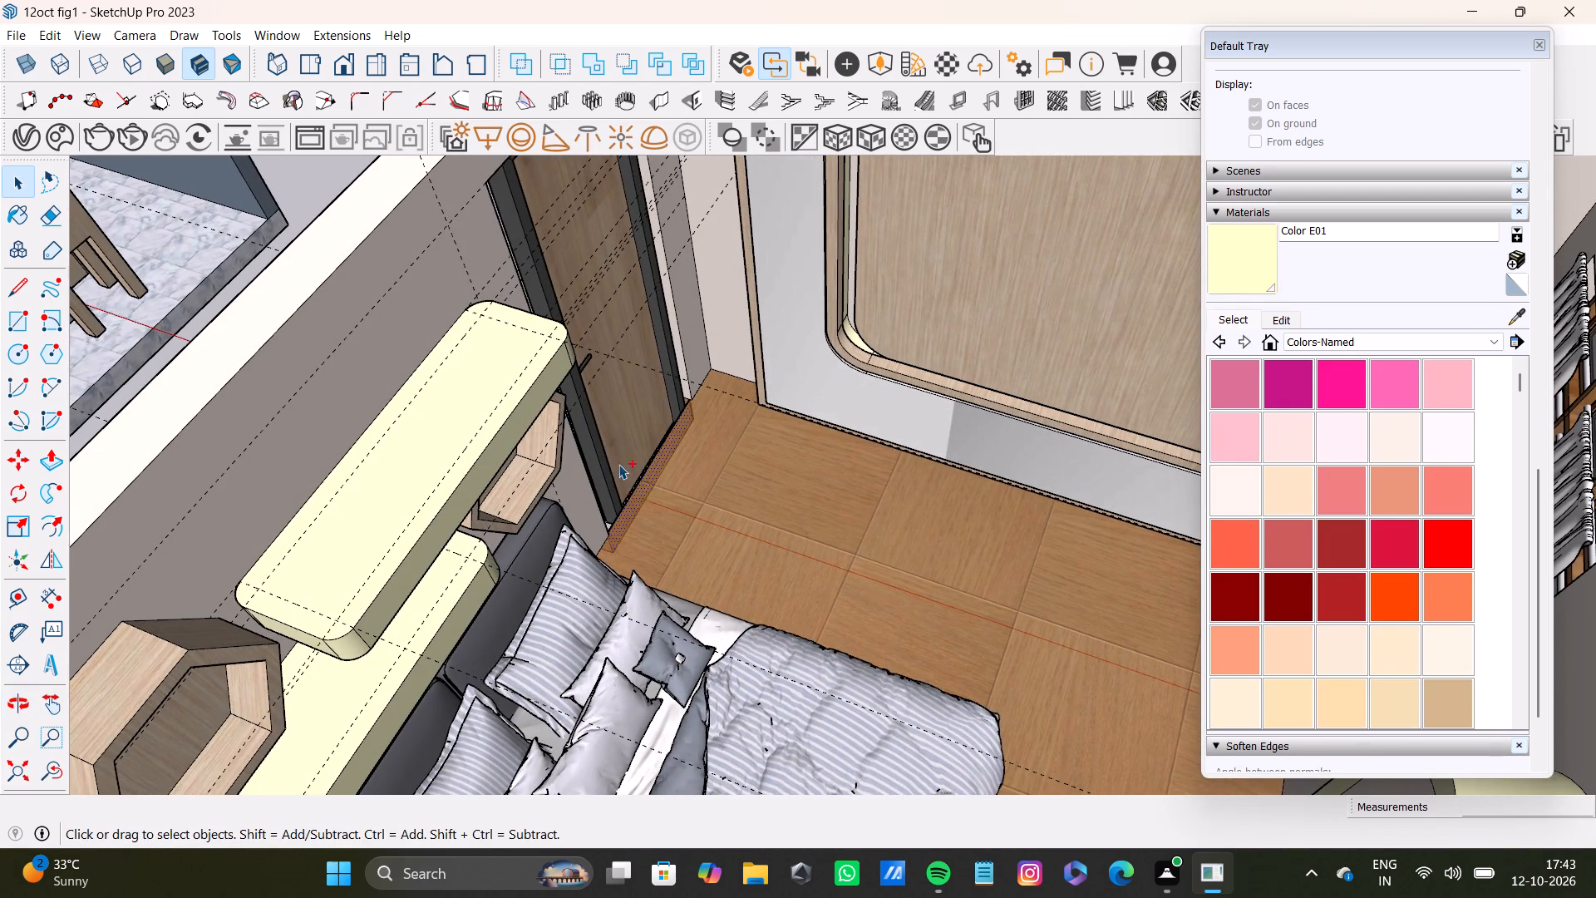
pyautogui.hotkey('ctrl', 'z')
pyautogui.hotkey('ctrl', 'z')
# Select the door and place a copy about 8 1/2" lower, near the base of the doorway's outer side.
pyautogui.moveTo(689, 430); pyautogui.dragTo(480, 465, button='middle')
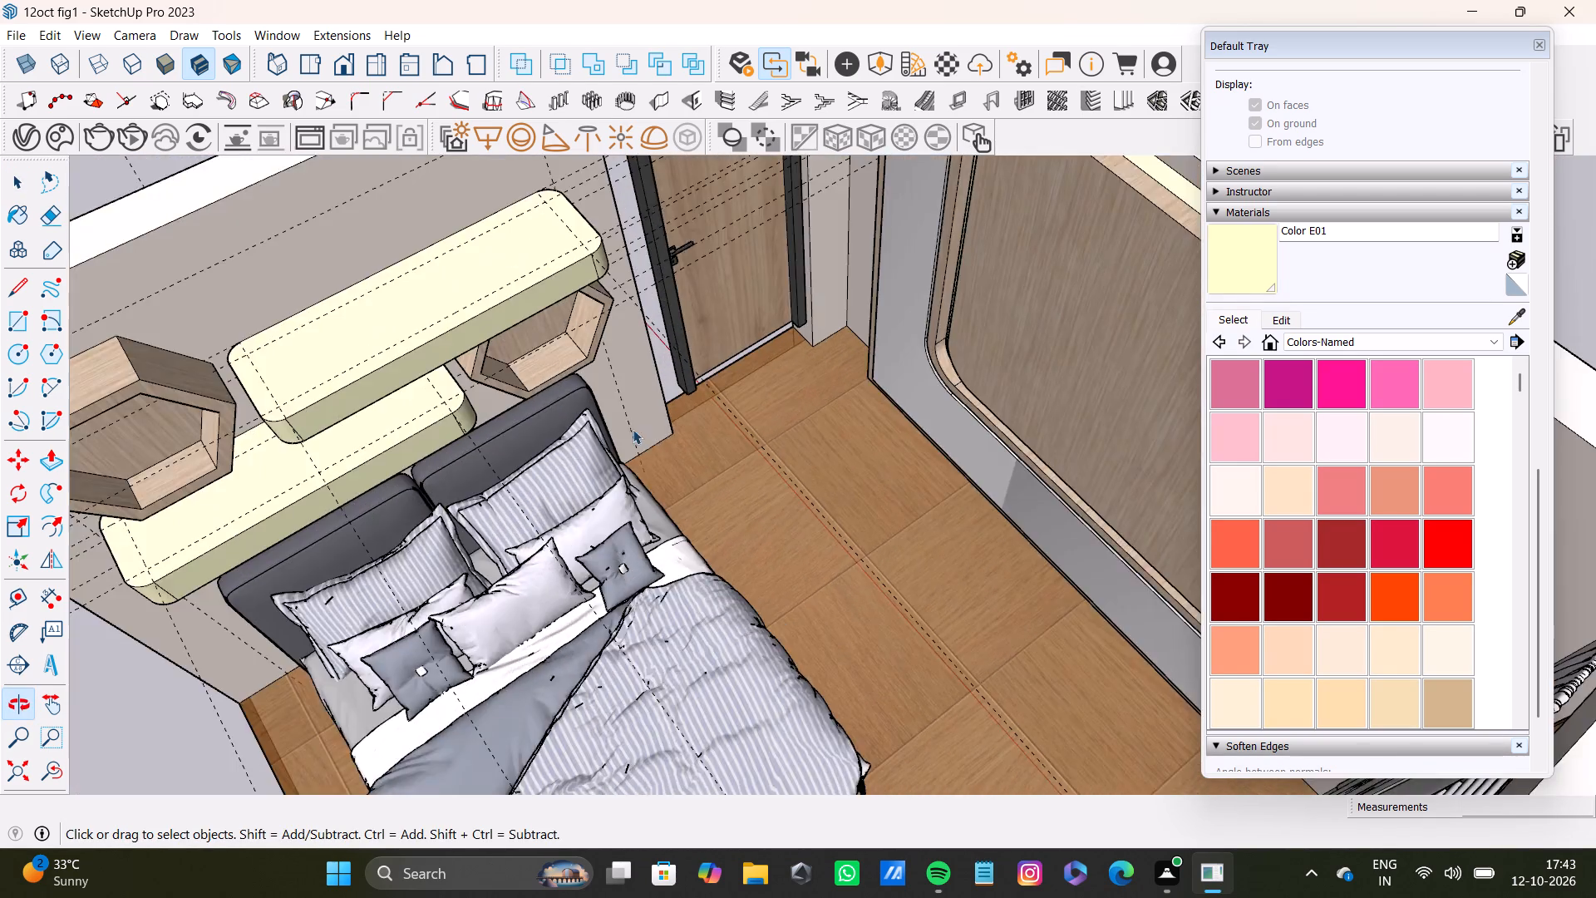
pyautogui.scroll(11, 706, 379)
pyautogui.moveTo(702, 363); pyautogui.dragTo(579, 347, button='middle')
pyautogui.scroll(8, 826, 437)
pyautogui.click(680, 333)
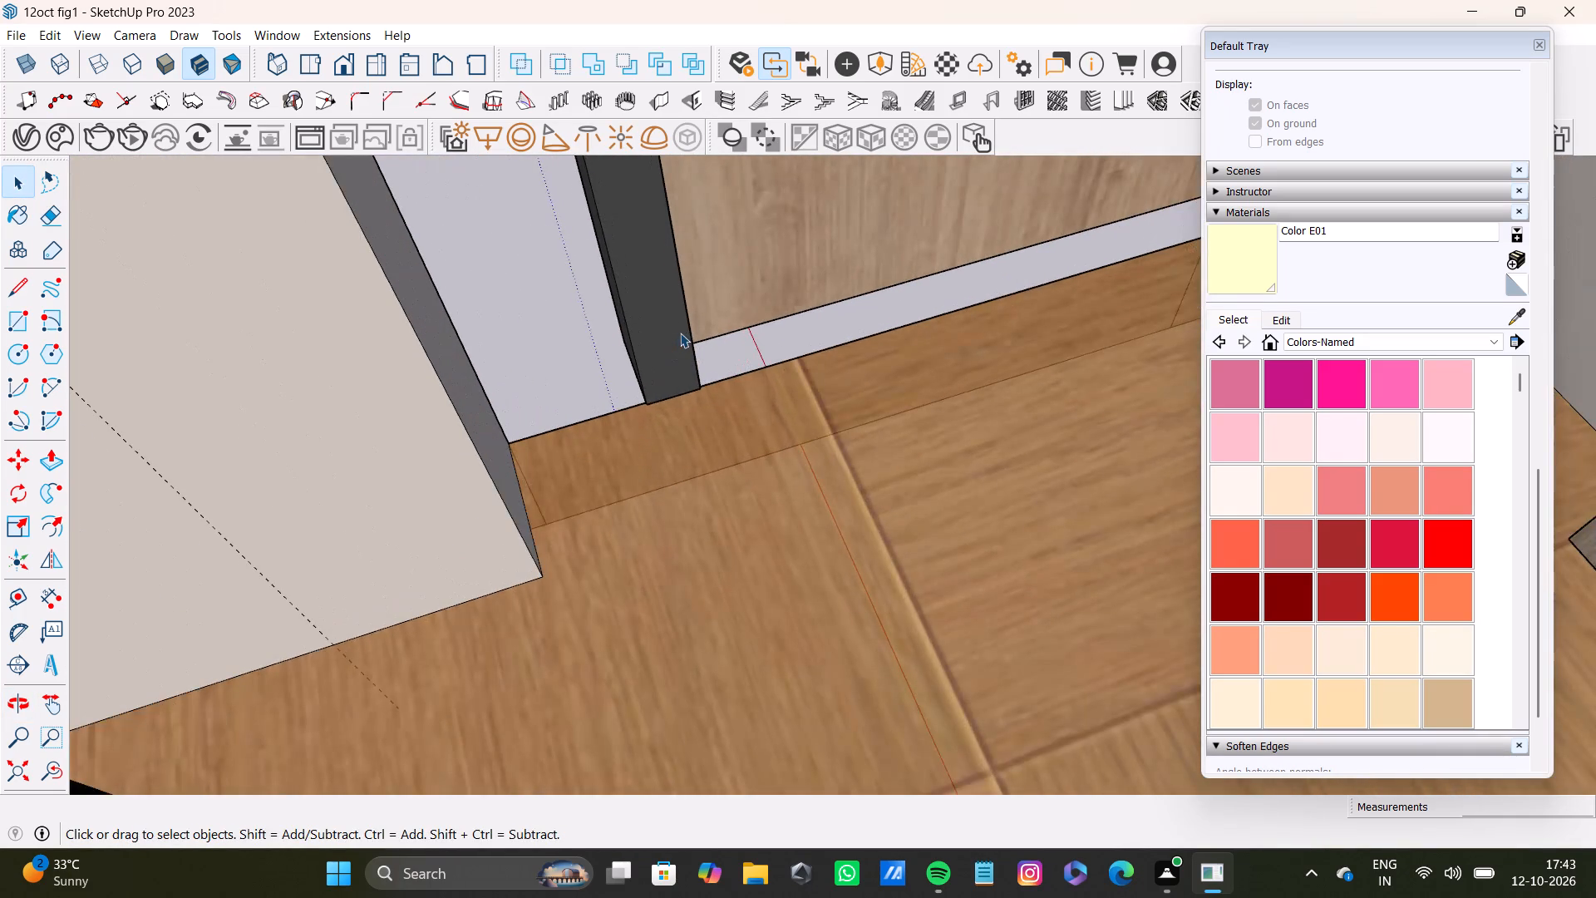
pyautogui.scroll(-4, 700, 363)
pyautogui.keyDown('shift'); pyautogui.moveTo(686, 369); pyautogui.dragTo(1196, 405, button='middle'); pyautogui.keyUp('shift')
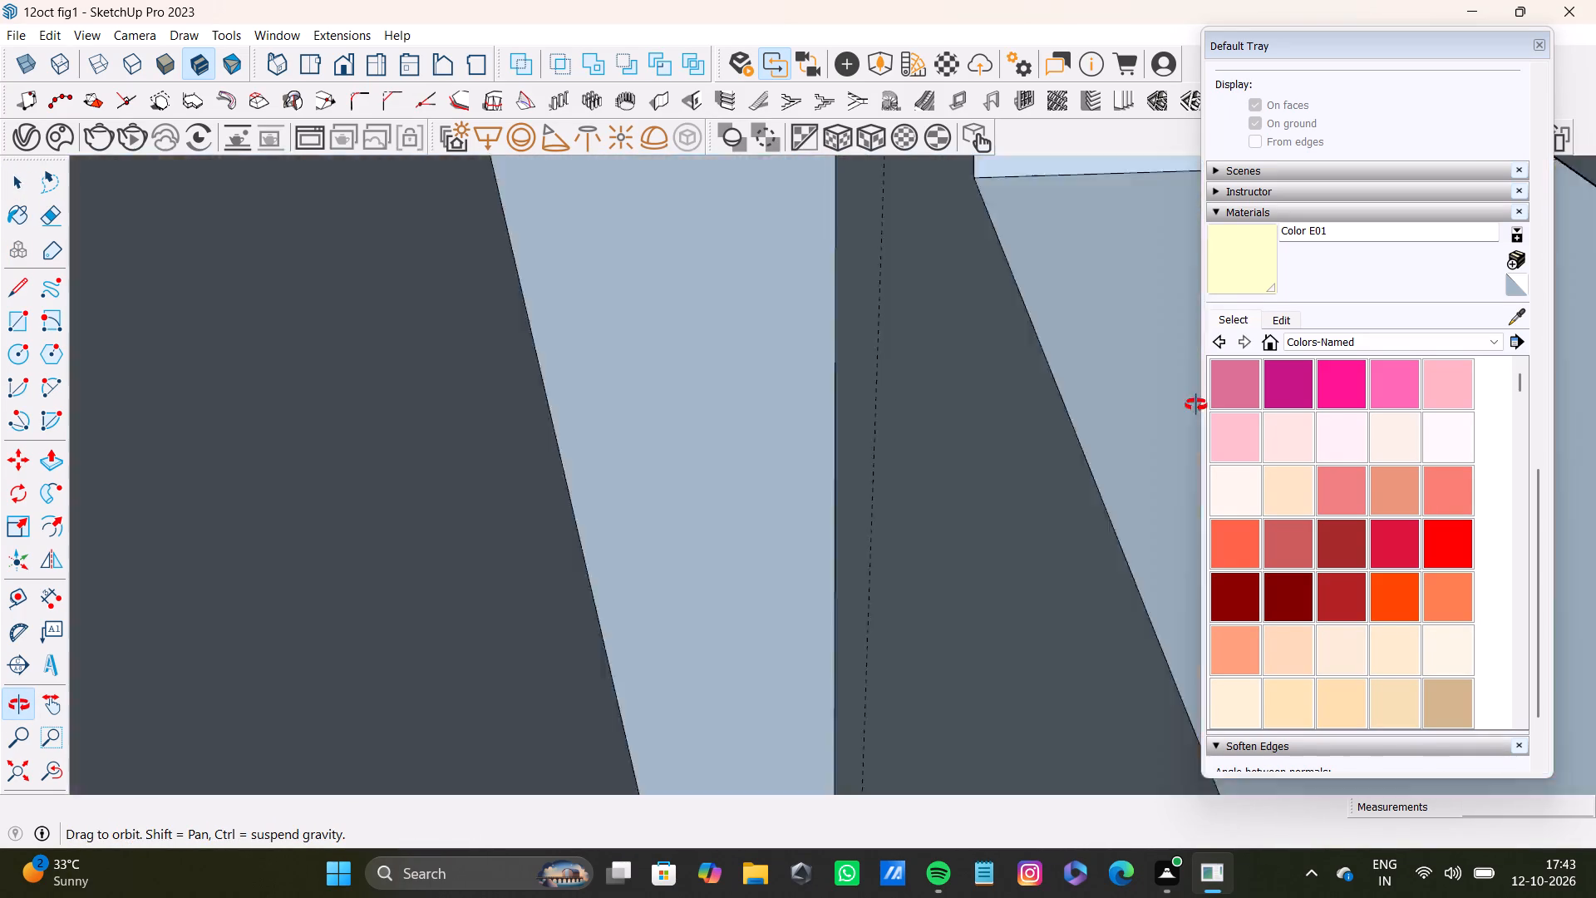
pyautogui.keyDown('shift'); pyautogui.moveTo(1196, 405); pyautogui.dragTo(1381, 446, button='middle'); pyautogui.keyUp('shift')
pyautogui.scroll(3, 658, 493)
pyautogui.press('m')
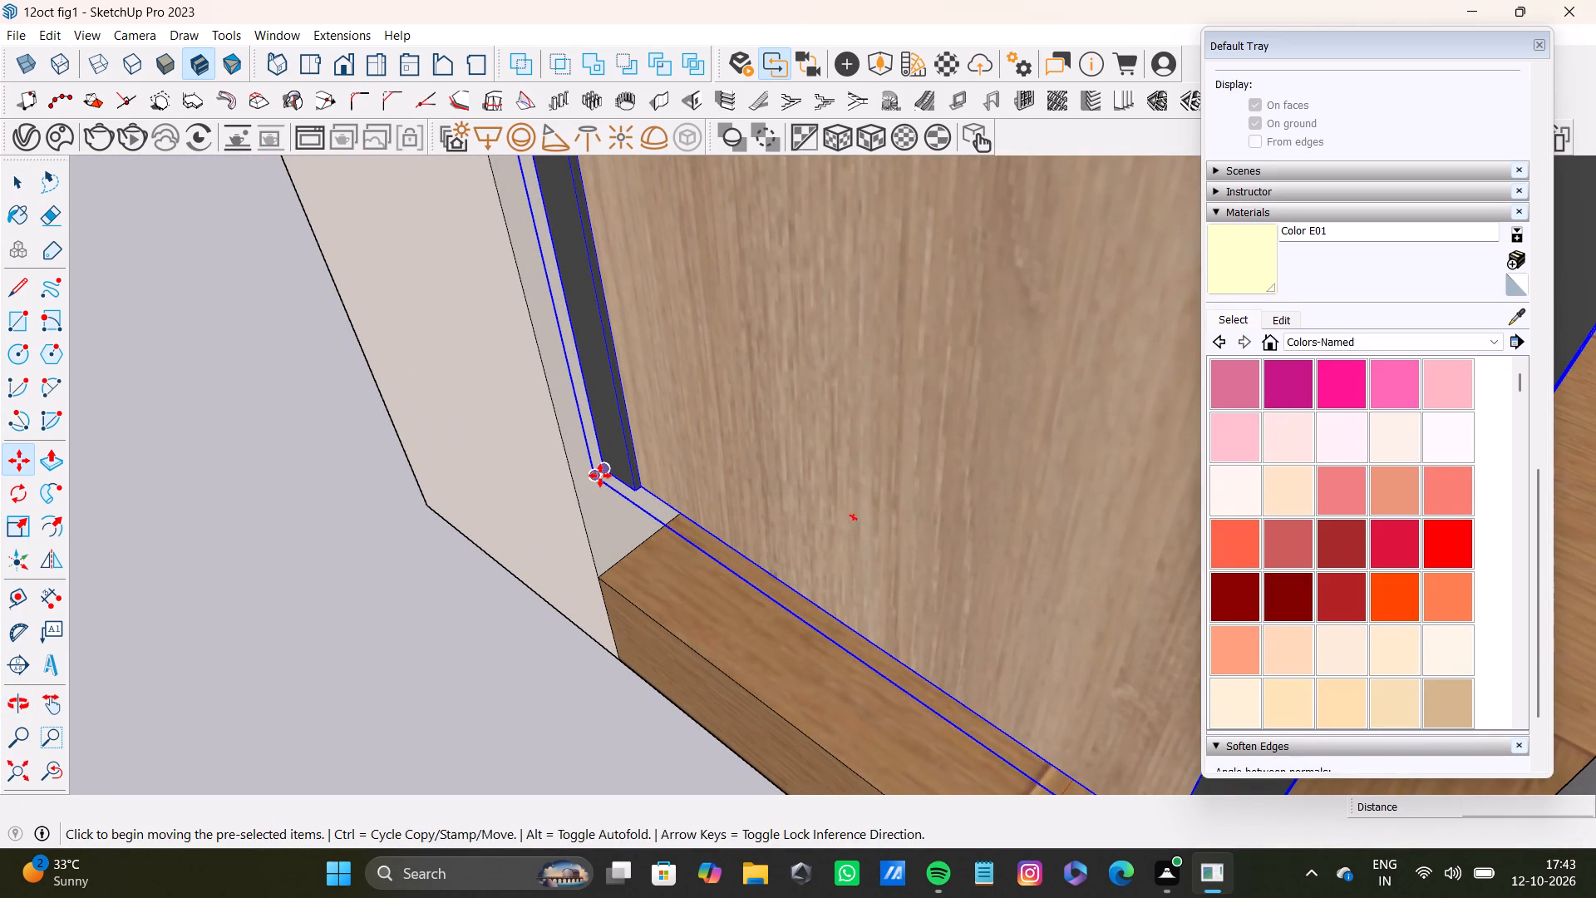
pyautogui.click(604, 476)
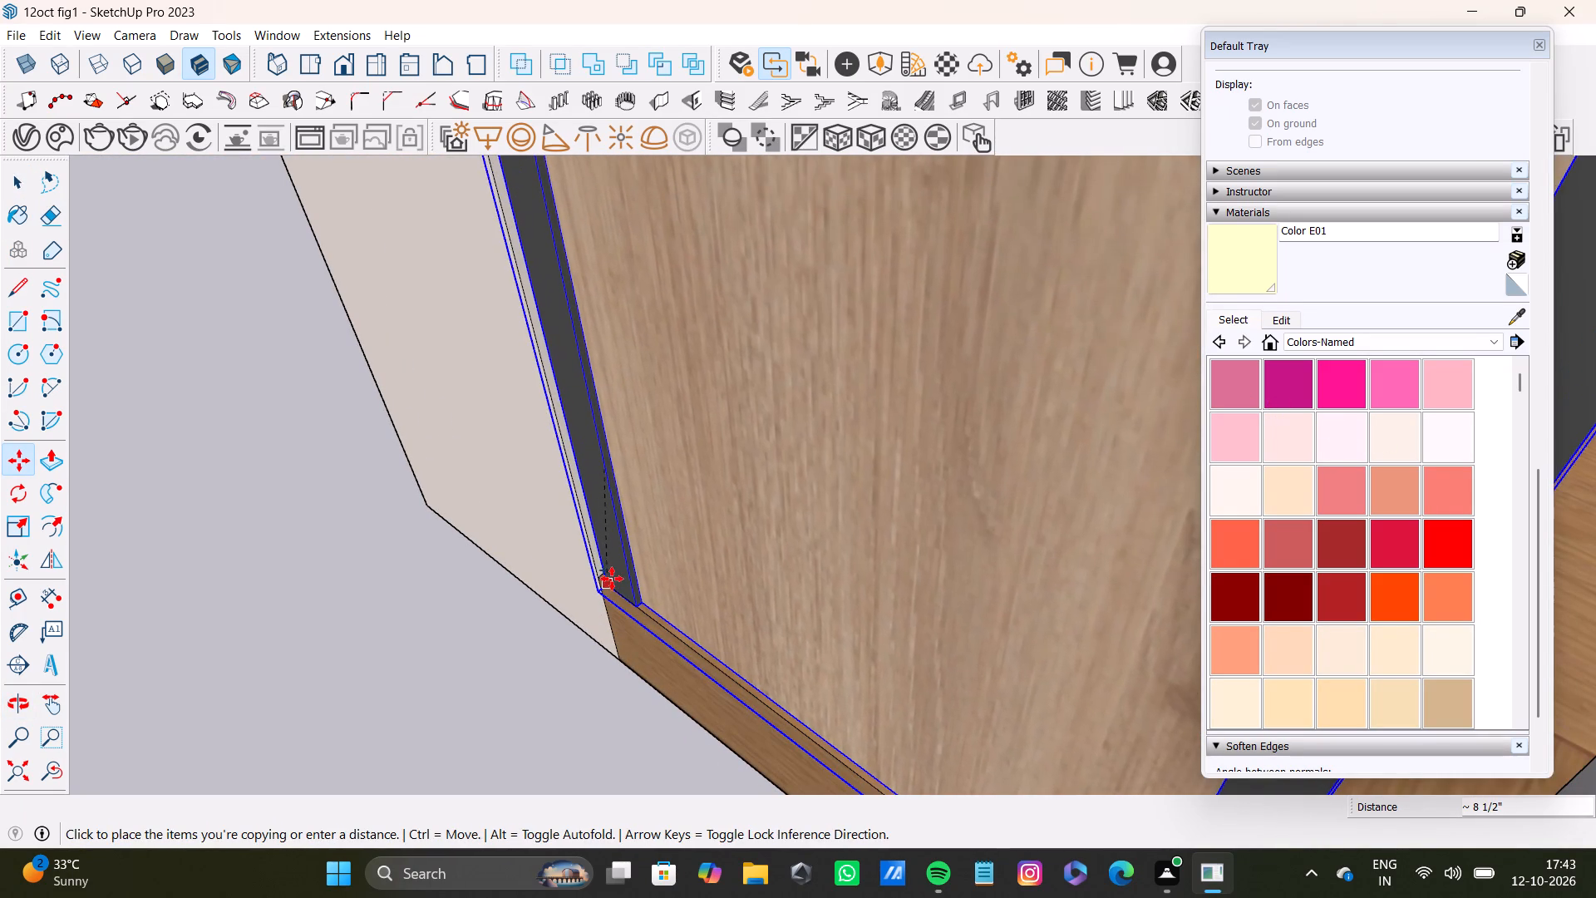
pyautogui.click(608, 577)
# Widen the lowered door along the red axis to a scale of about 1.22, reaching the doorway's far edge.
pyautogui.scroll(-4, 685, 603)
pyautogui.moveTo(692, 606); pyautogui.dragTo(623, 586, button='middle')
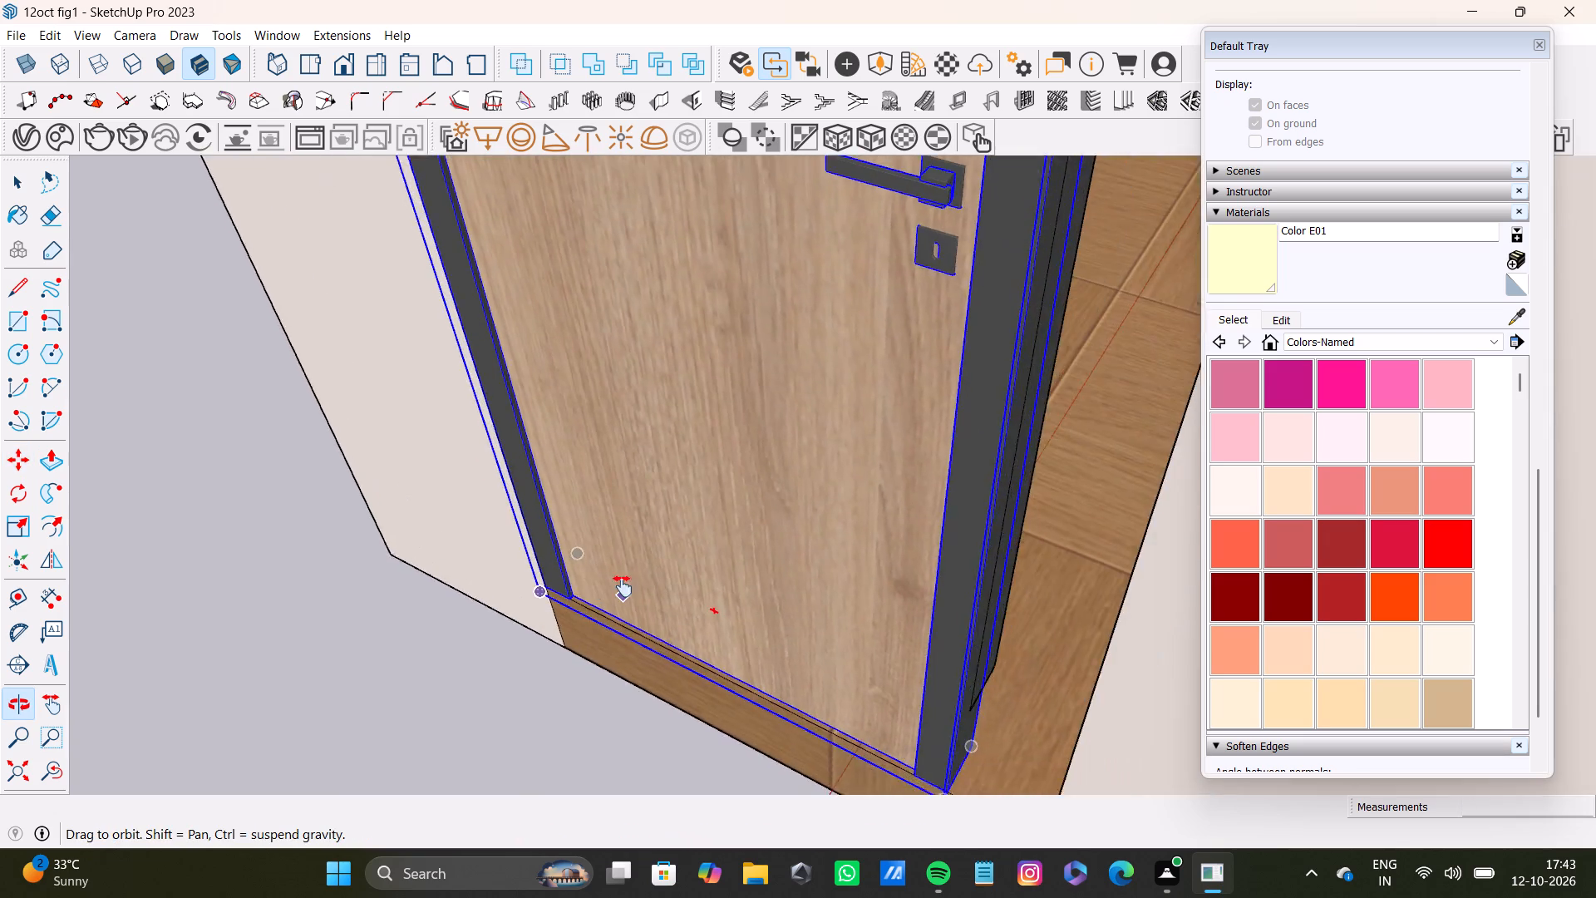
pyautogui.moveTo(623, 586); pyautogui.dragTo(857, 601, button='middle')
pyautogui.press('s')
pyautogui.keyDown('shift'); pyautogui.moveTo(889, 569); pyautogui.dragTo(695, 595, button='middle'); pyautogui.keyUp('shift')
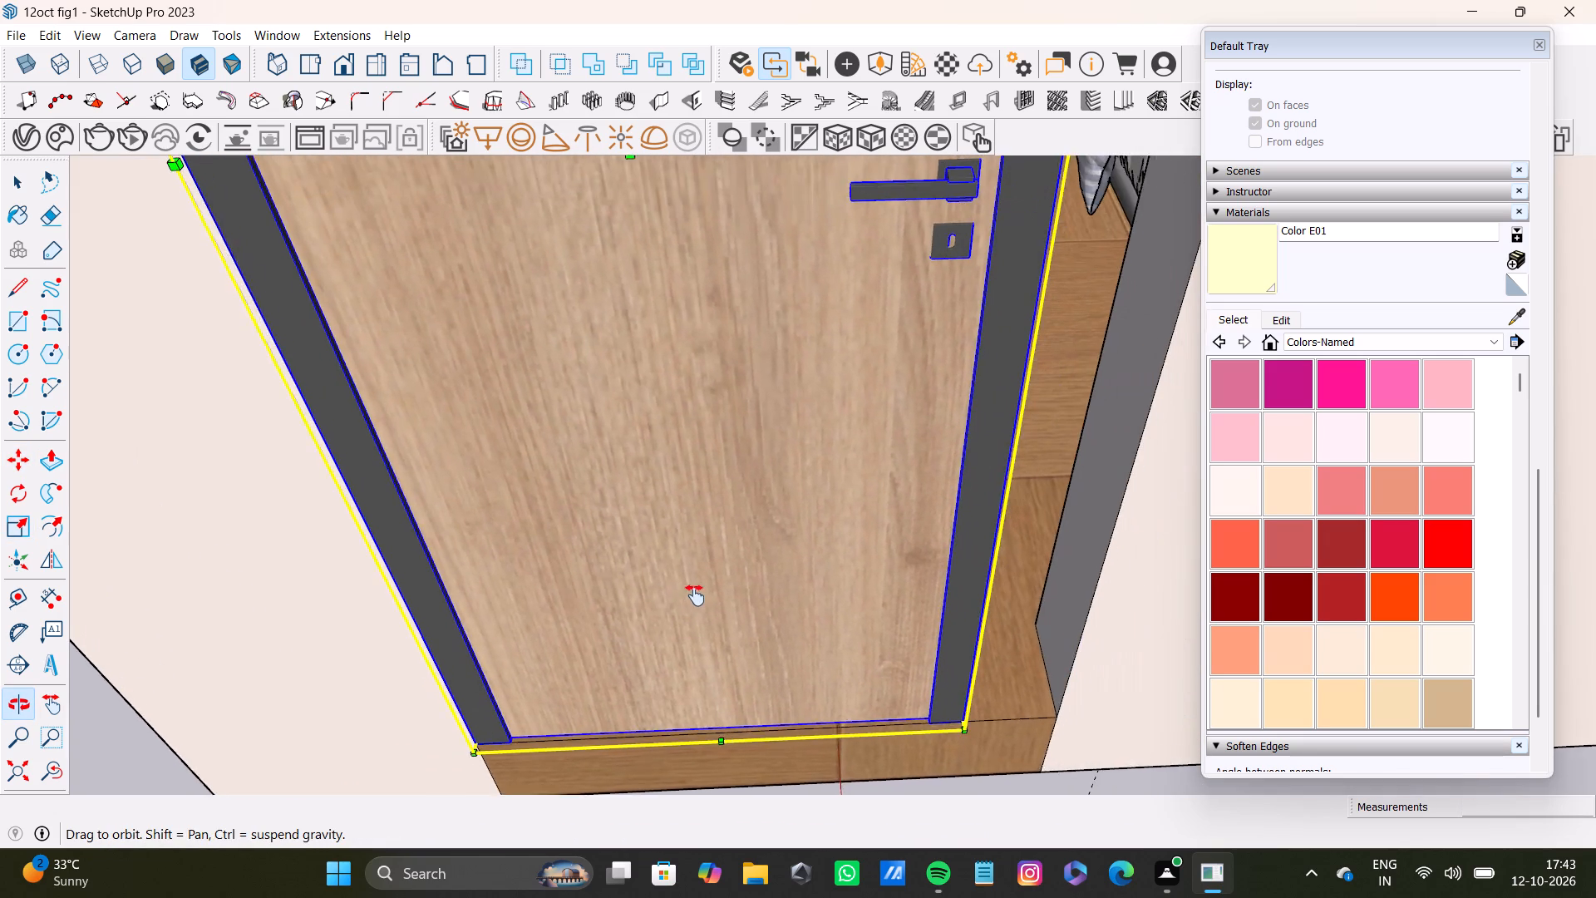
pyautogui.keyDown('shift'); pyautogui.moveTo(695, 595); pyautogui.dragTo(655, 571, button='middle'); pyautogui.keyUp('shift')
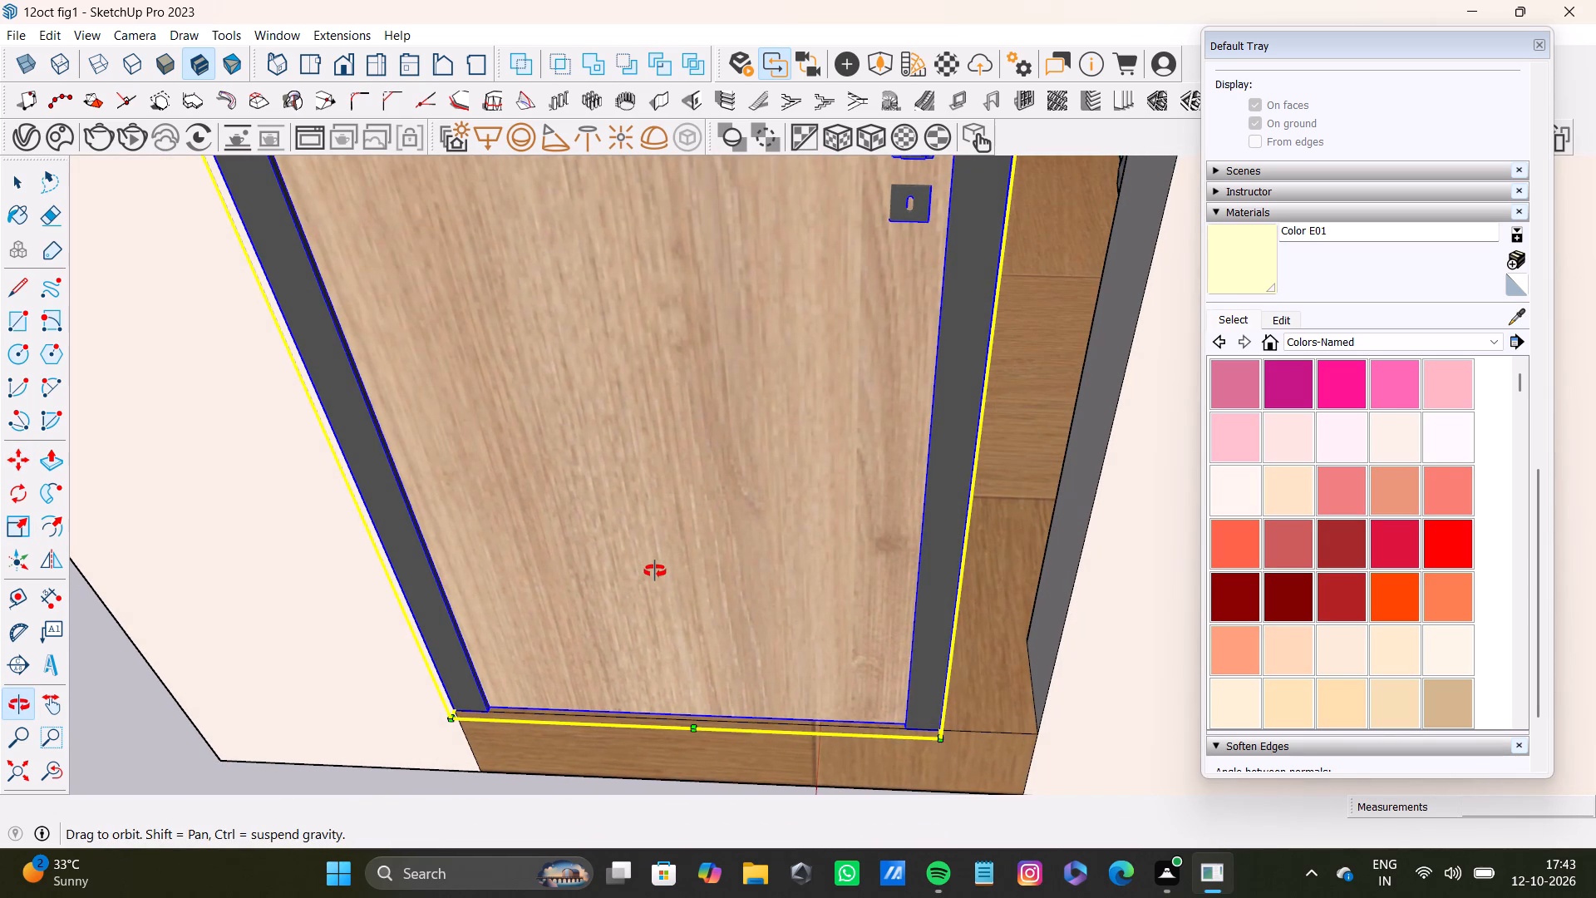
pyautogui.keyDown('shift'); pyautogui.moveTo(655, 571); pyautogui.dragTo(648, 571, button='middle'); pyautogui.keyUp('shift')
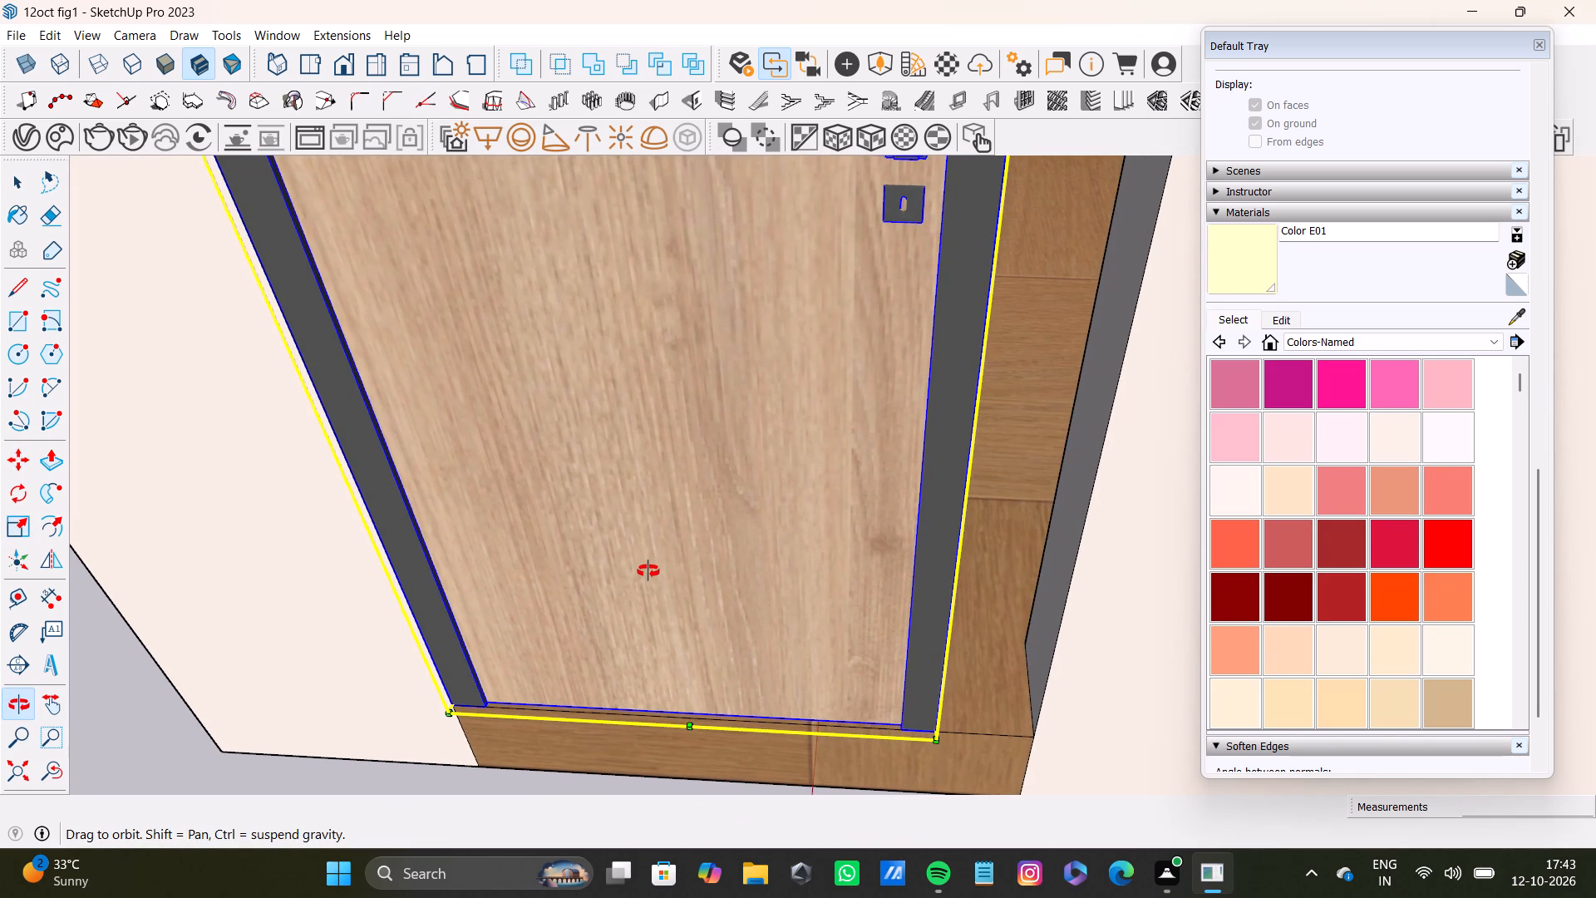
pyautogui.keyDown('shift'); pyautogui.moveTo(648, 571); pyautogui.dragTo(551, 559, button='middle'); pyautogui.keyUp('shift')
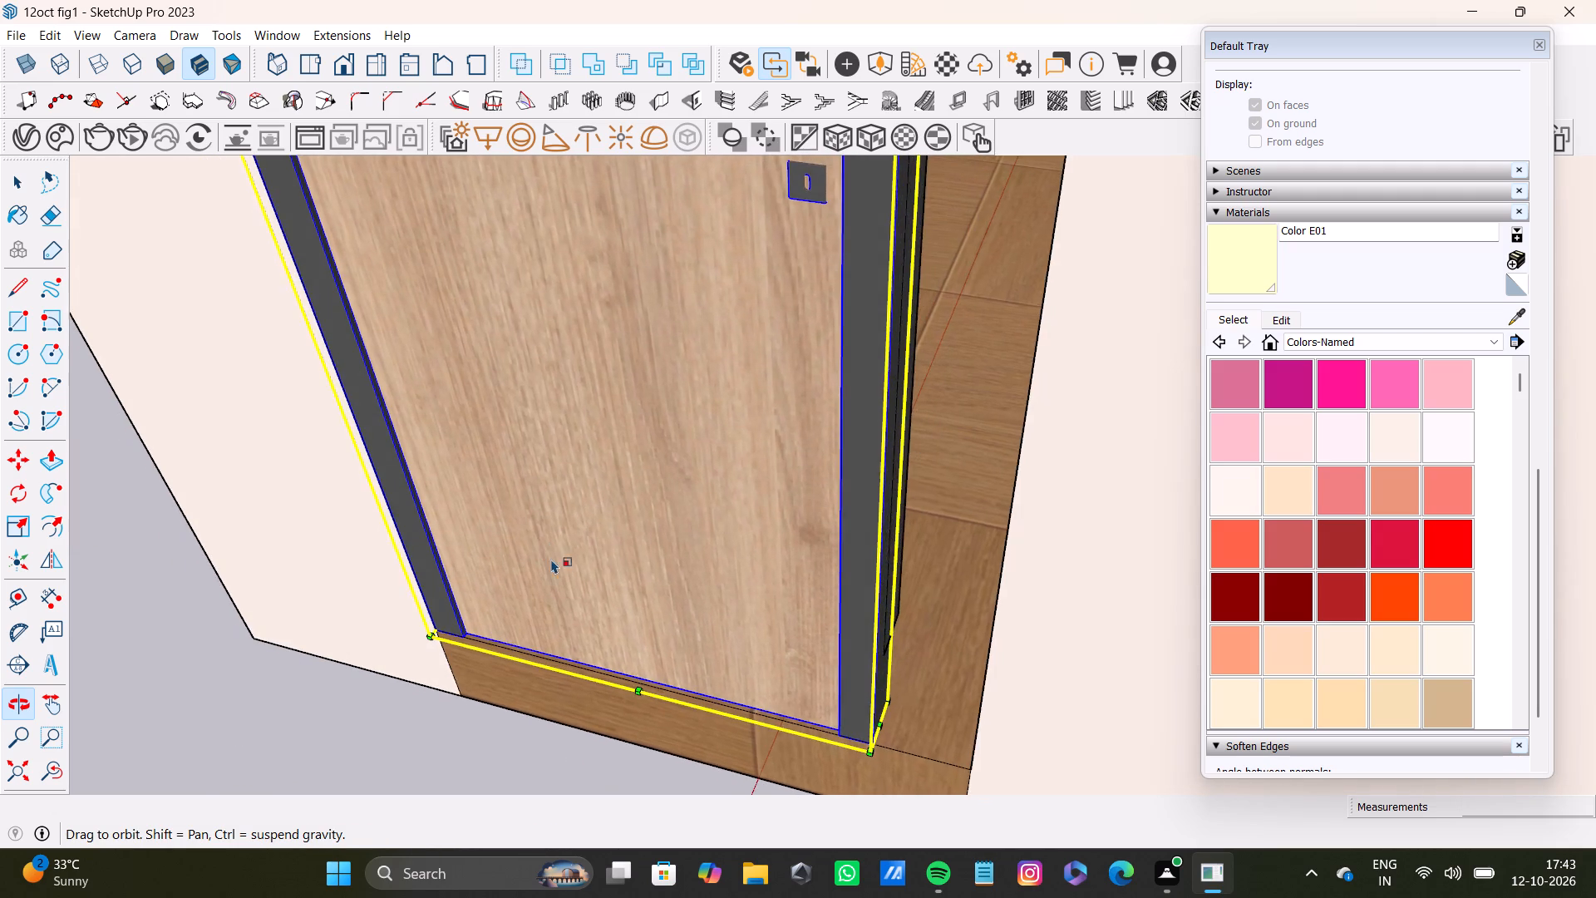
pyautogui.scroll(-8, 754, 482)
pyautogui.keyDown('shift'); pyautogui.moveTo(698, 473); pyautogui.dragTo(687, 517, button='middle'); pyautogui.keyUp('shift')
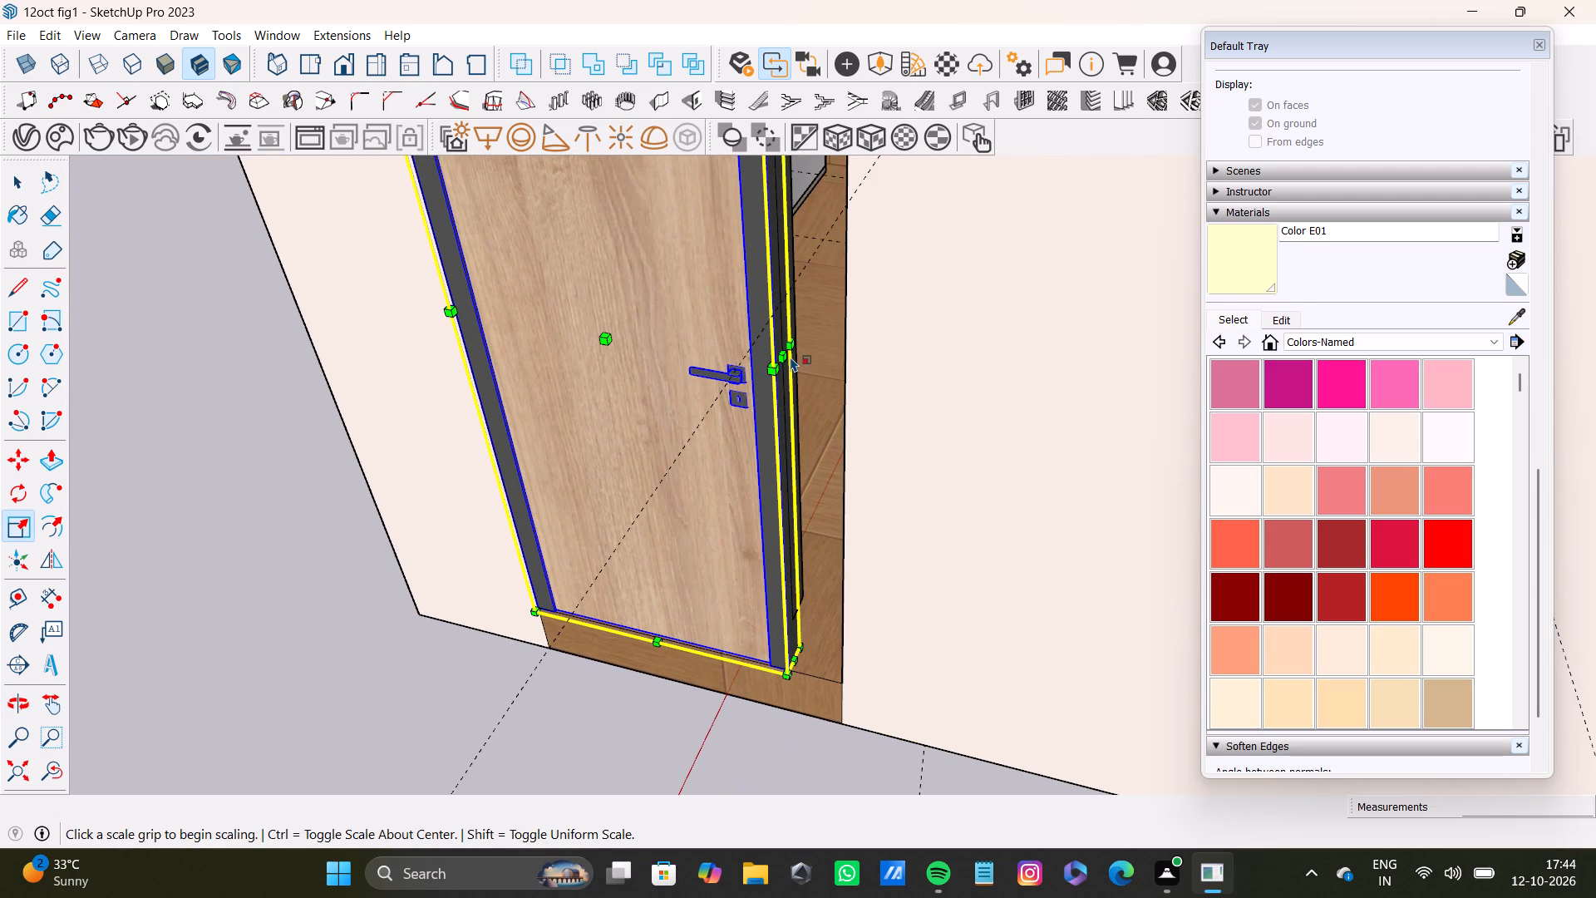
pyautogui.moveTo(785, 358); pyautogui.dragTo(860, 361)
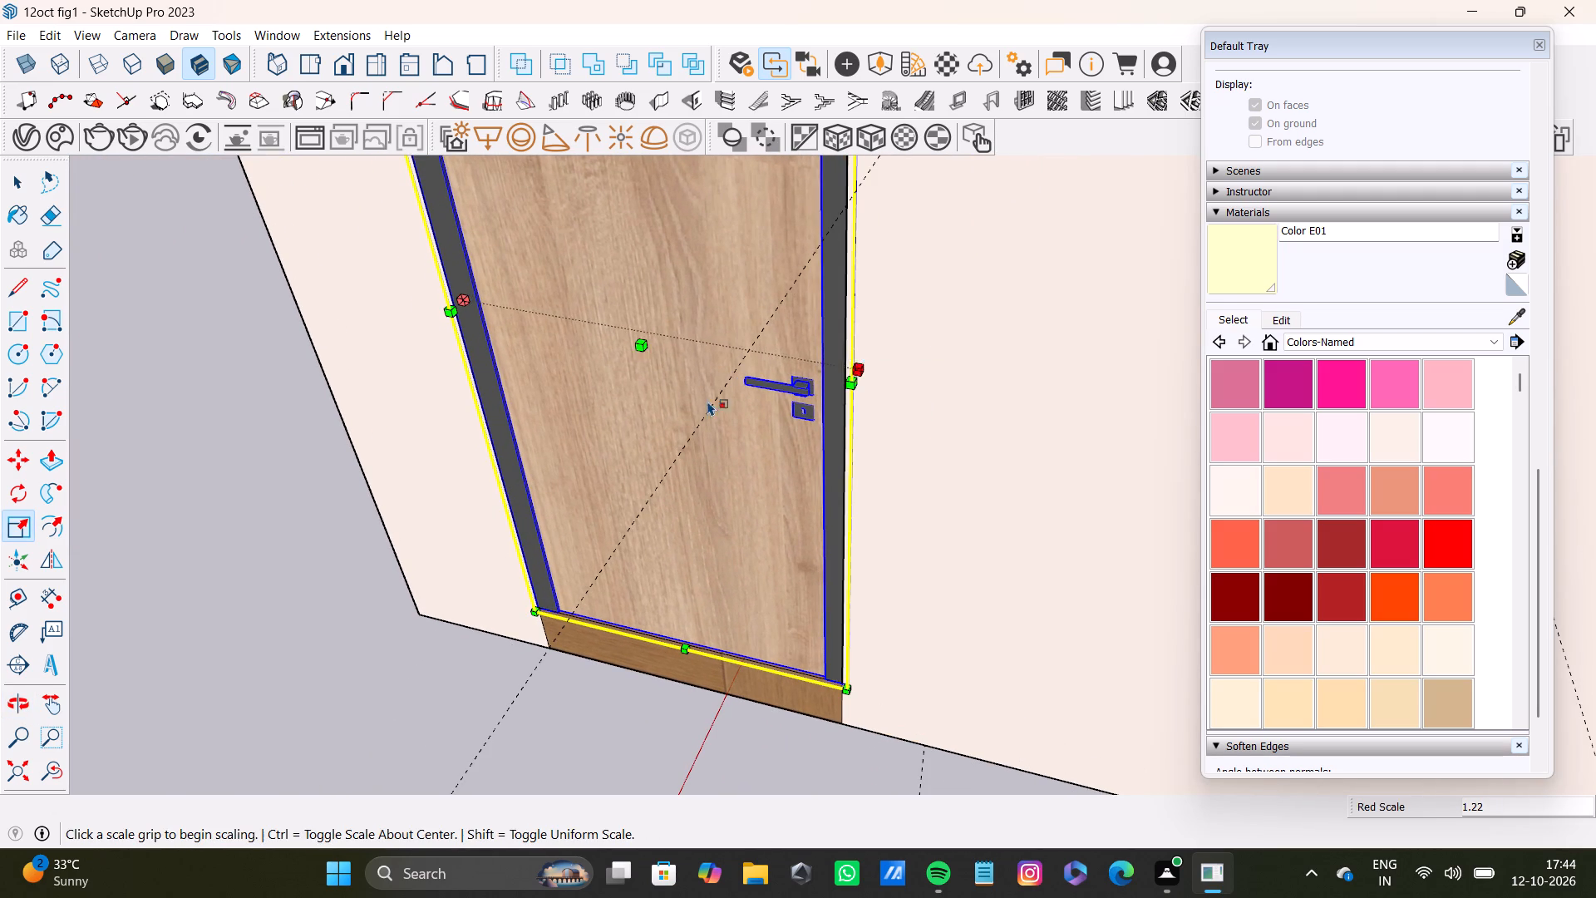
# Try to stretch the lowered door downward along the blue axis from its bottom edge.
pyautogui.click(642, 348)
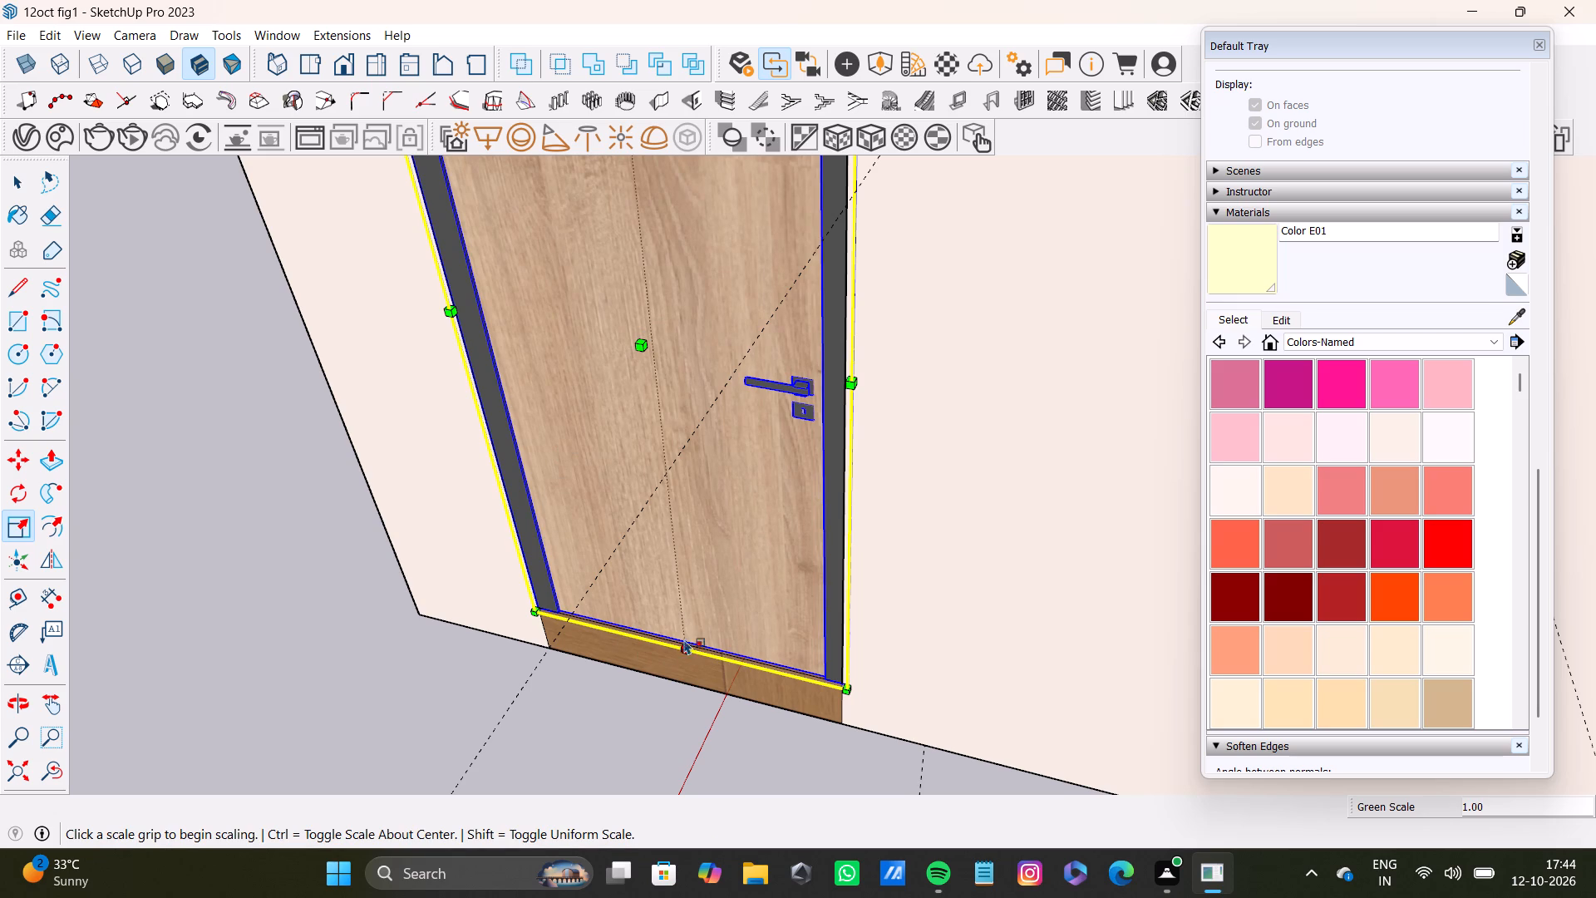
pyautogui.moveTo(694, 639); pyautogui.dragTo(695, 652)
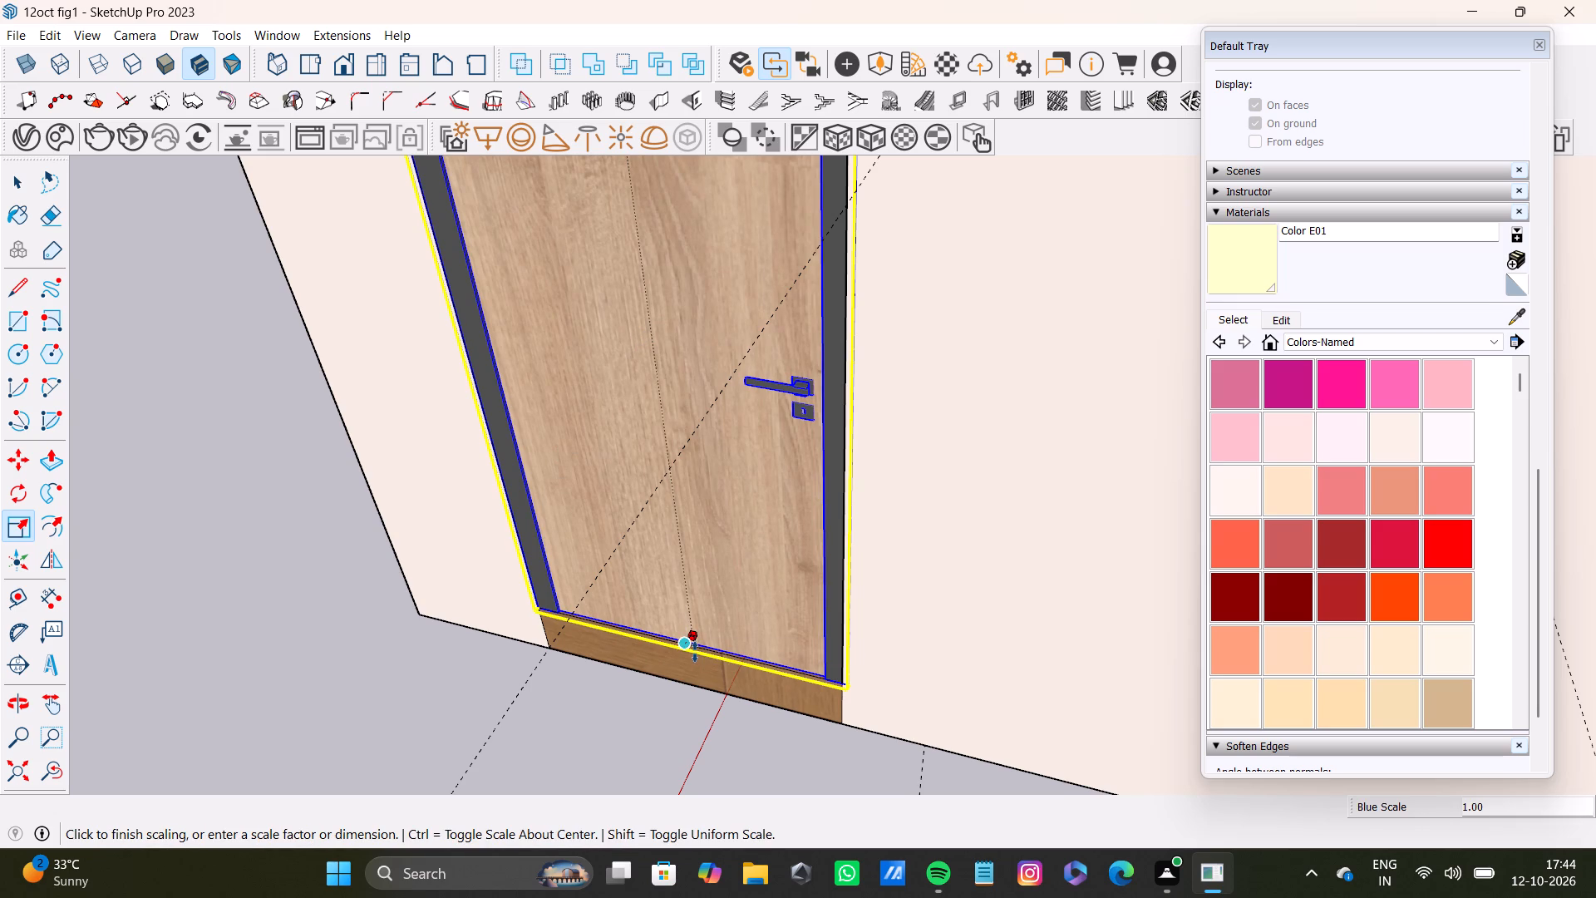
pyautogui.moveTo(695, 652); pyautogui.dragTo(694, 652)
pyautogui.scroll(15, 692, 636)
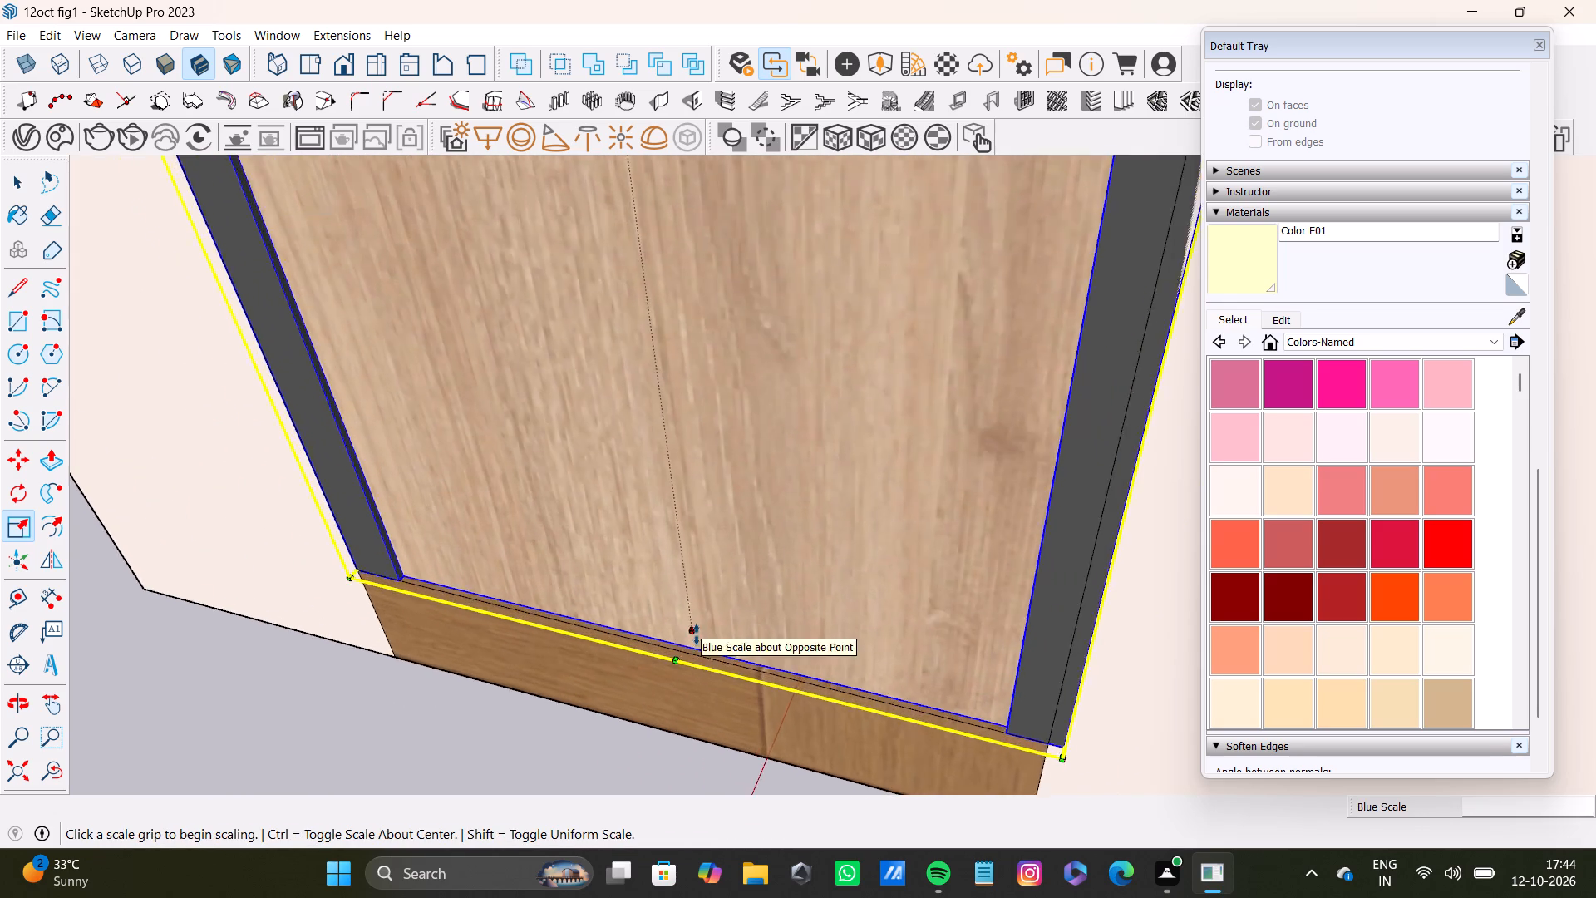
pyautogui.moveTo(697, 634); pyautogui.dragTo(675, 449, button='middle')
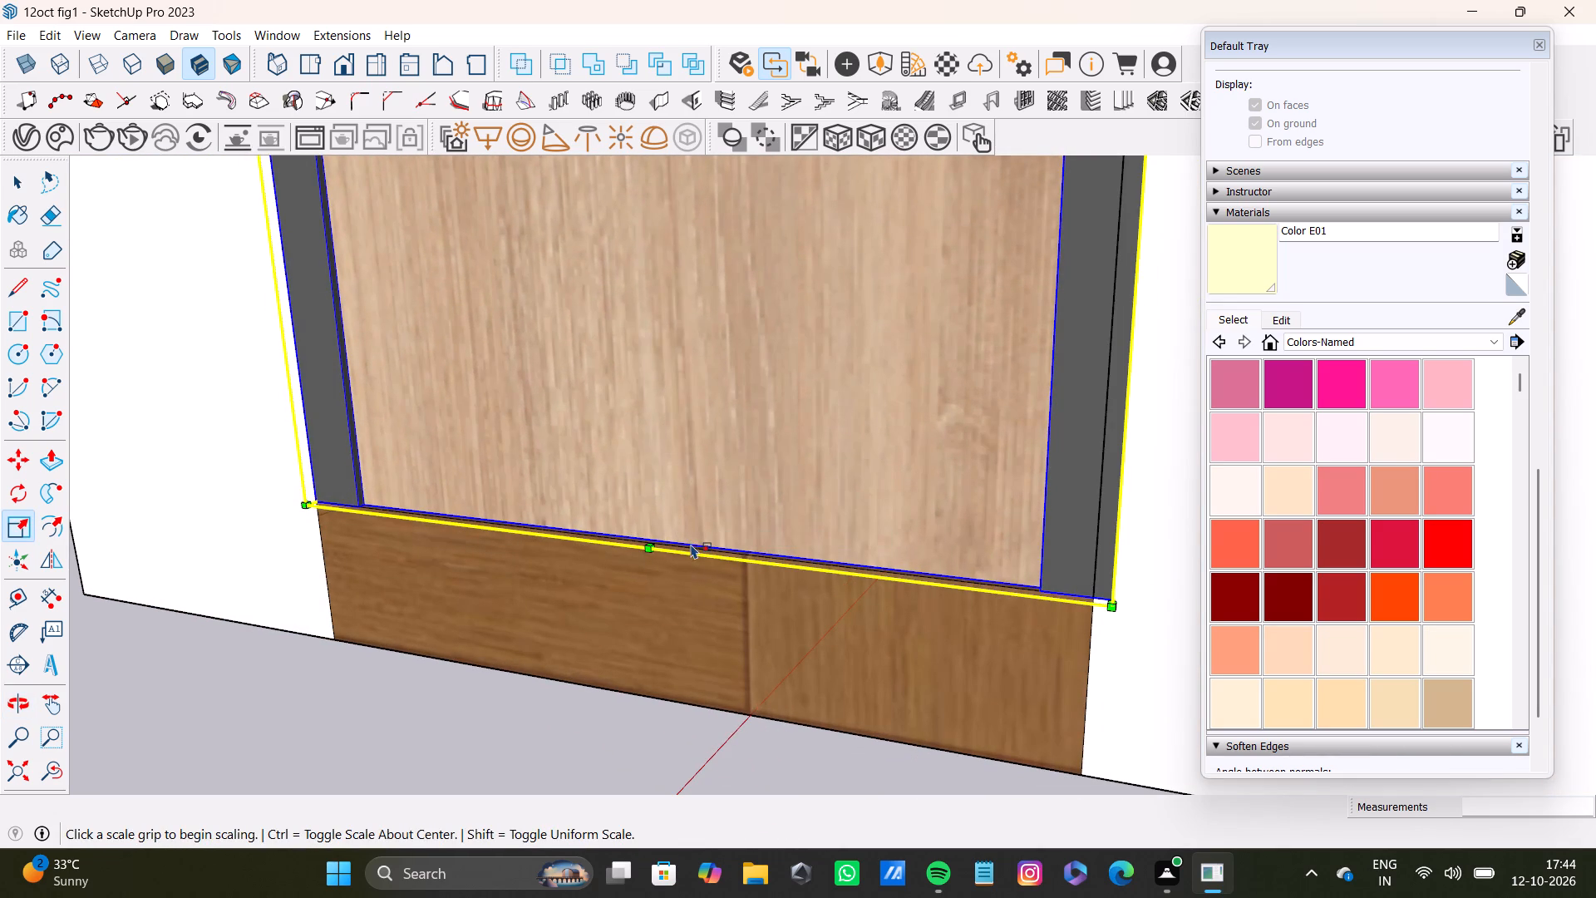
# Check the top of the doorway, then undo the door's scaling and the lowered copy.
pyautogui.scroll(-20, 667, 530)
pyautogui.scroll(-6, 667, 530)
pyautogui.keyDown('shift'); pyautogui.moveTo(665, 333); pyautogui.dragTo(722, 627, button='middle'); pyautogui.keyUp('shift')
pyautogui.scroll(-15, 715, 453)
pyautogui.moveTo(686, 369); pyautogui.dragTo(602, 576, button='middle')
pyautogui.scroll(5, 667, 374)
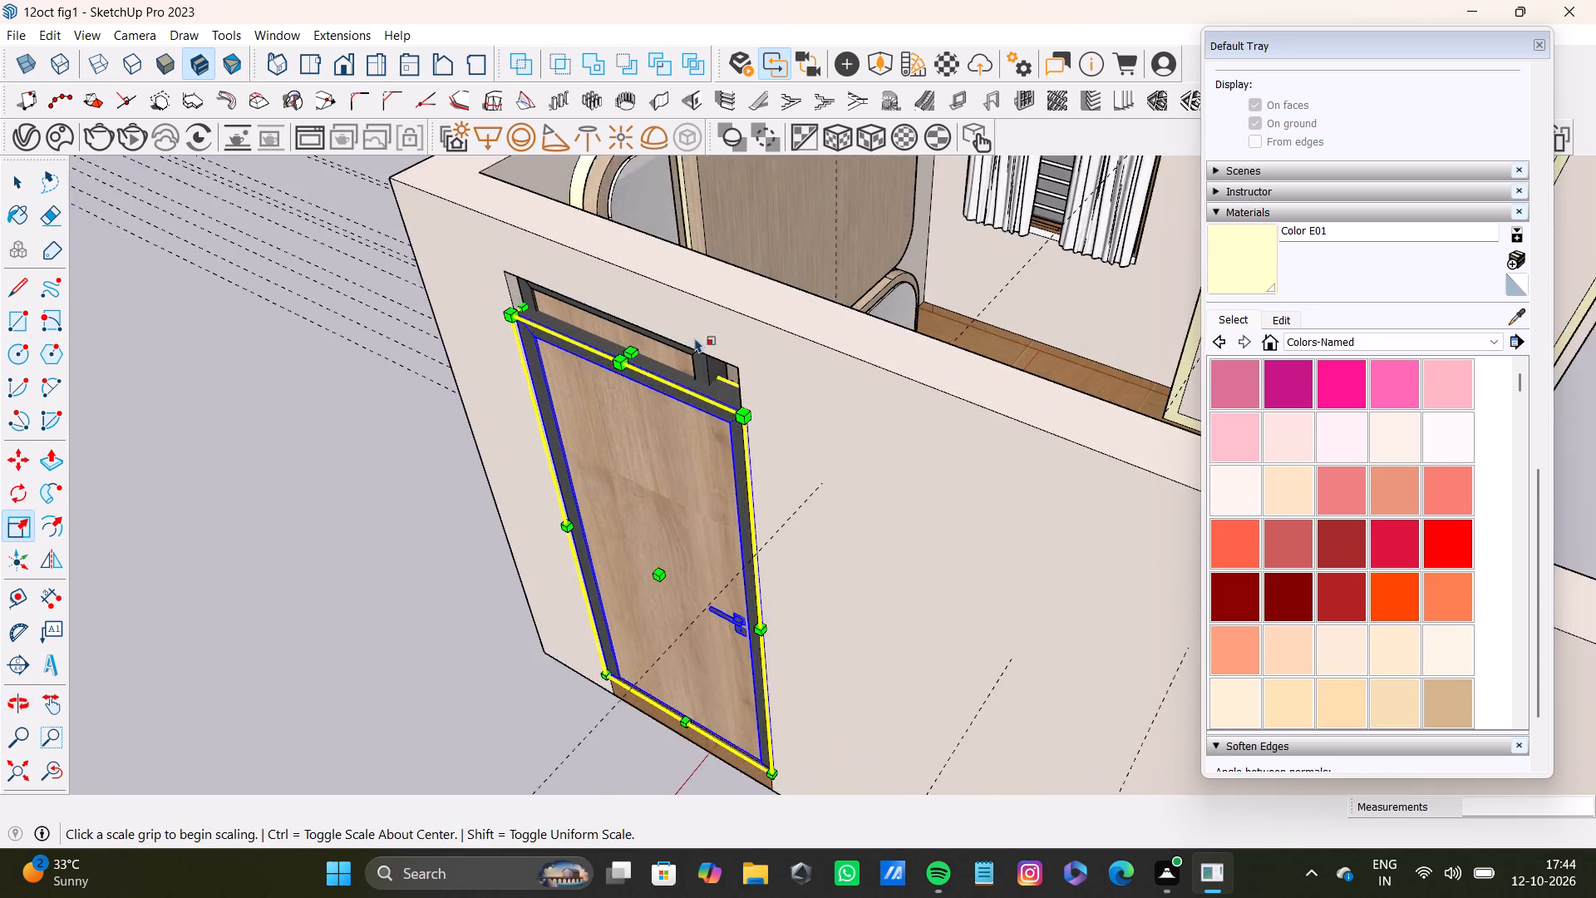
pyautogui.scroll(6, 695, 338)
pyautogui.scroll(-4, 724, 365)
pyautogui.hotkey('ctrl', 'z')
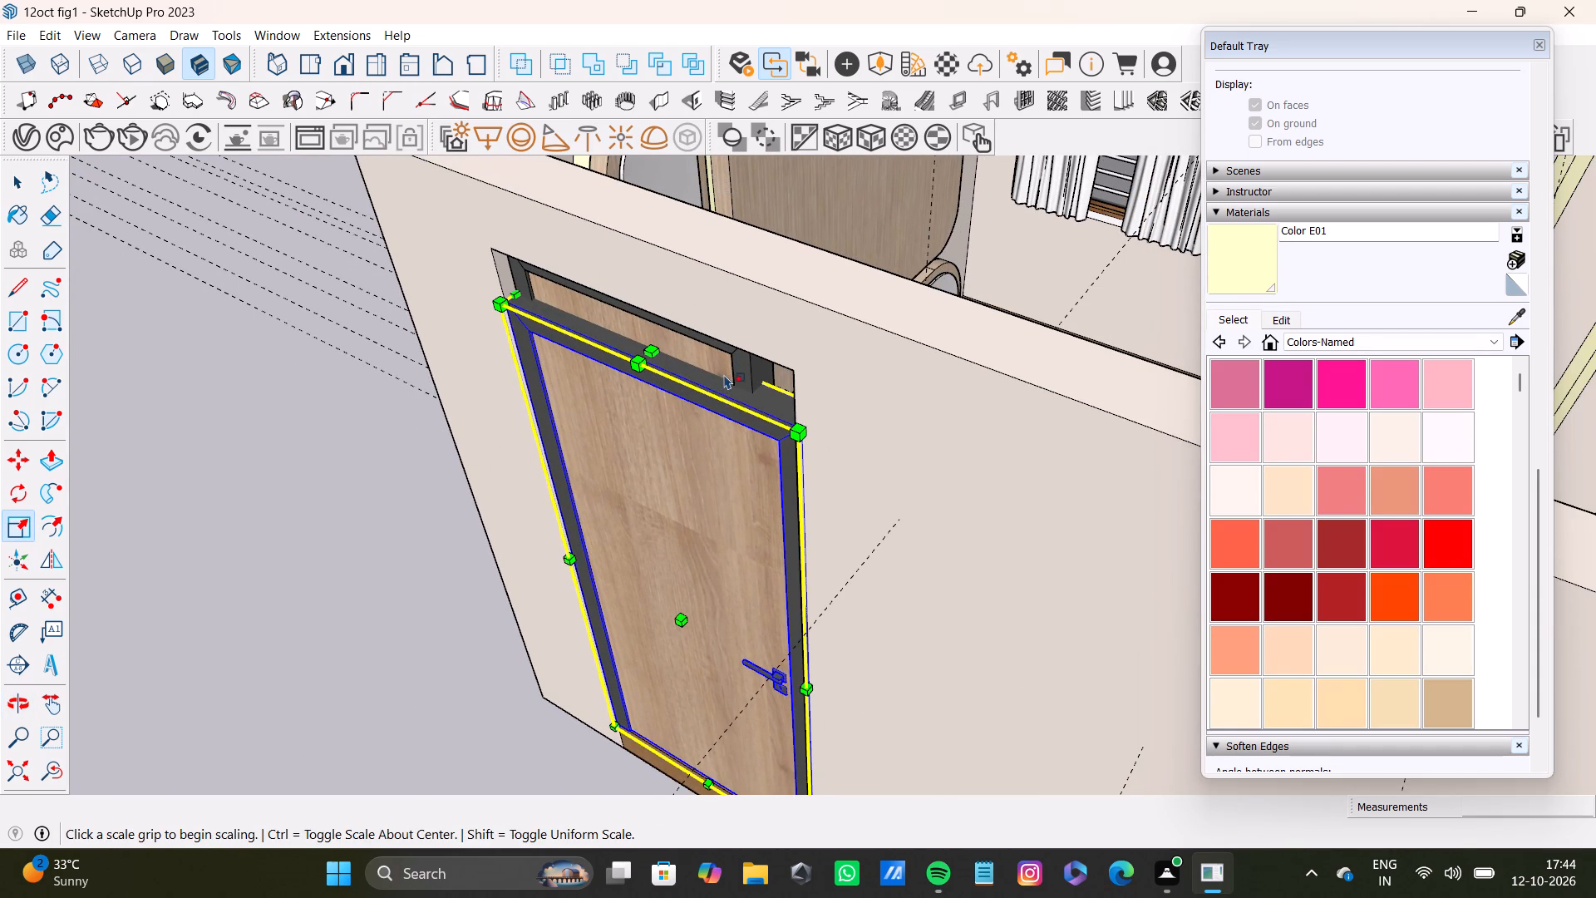
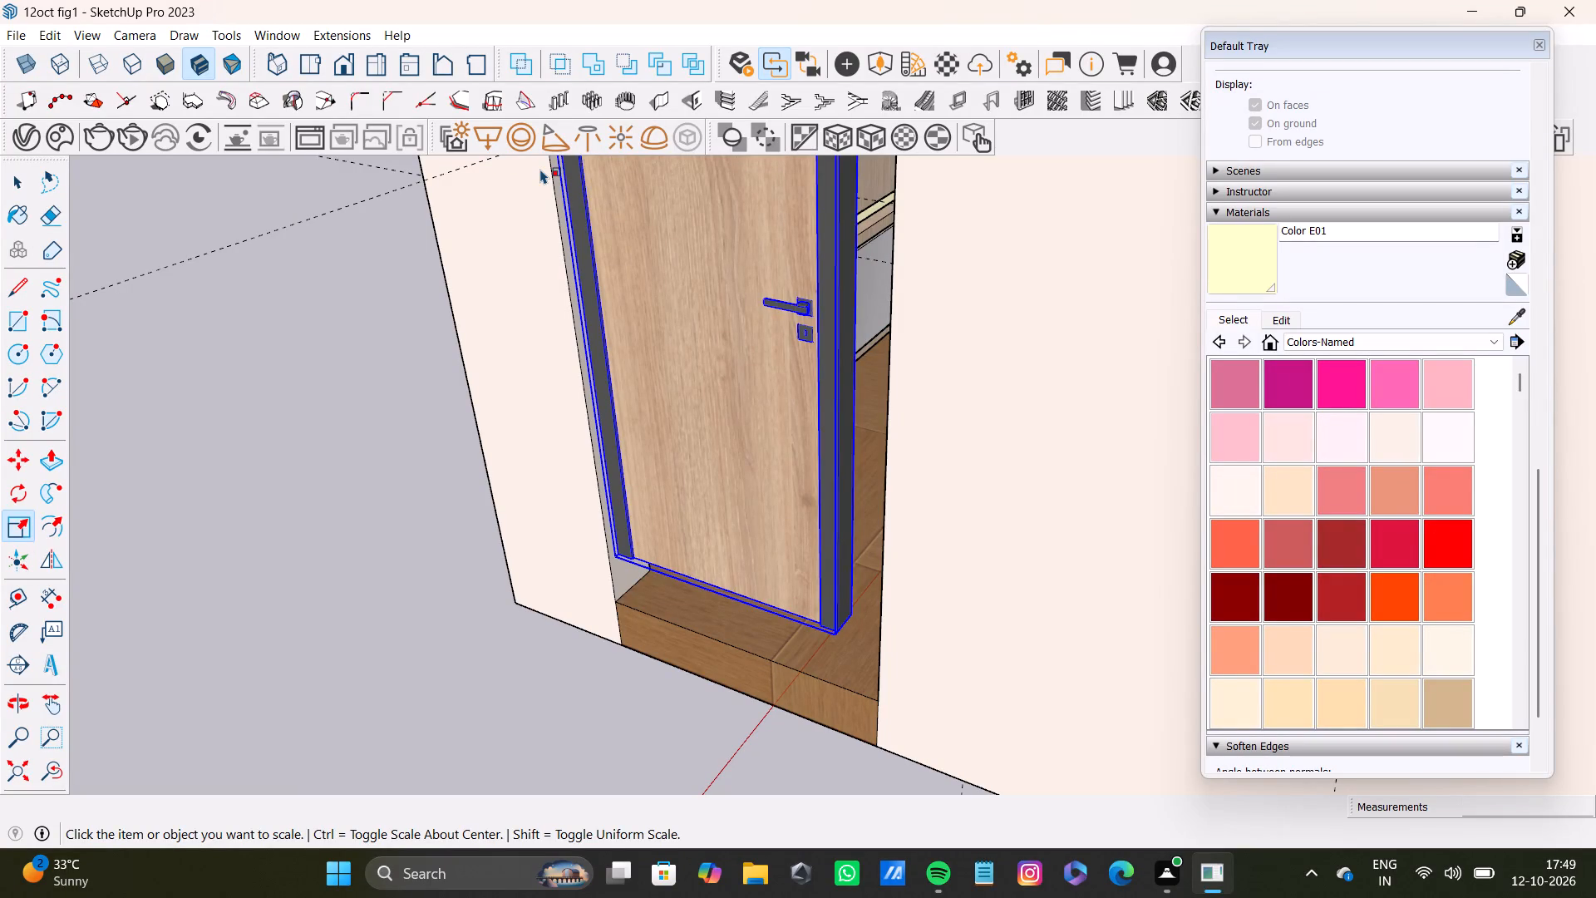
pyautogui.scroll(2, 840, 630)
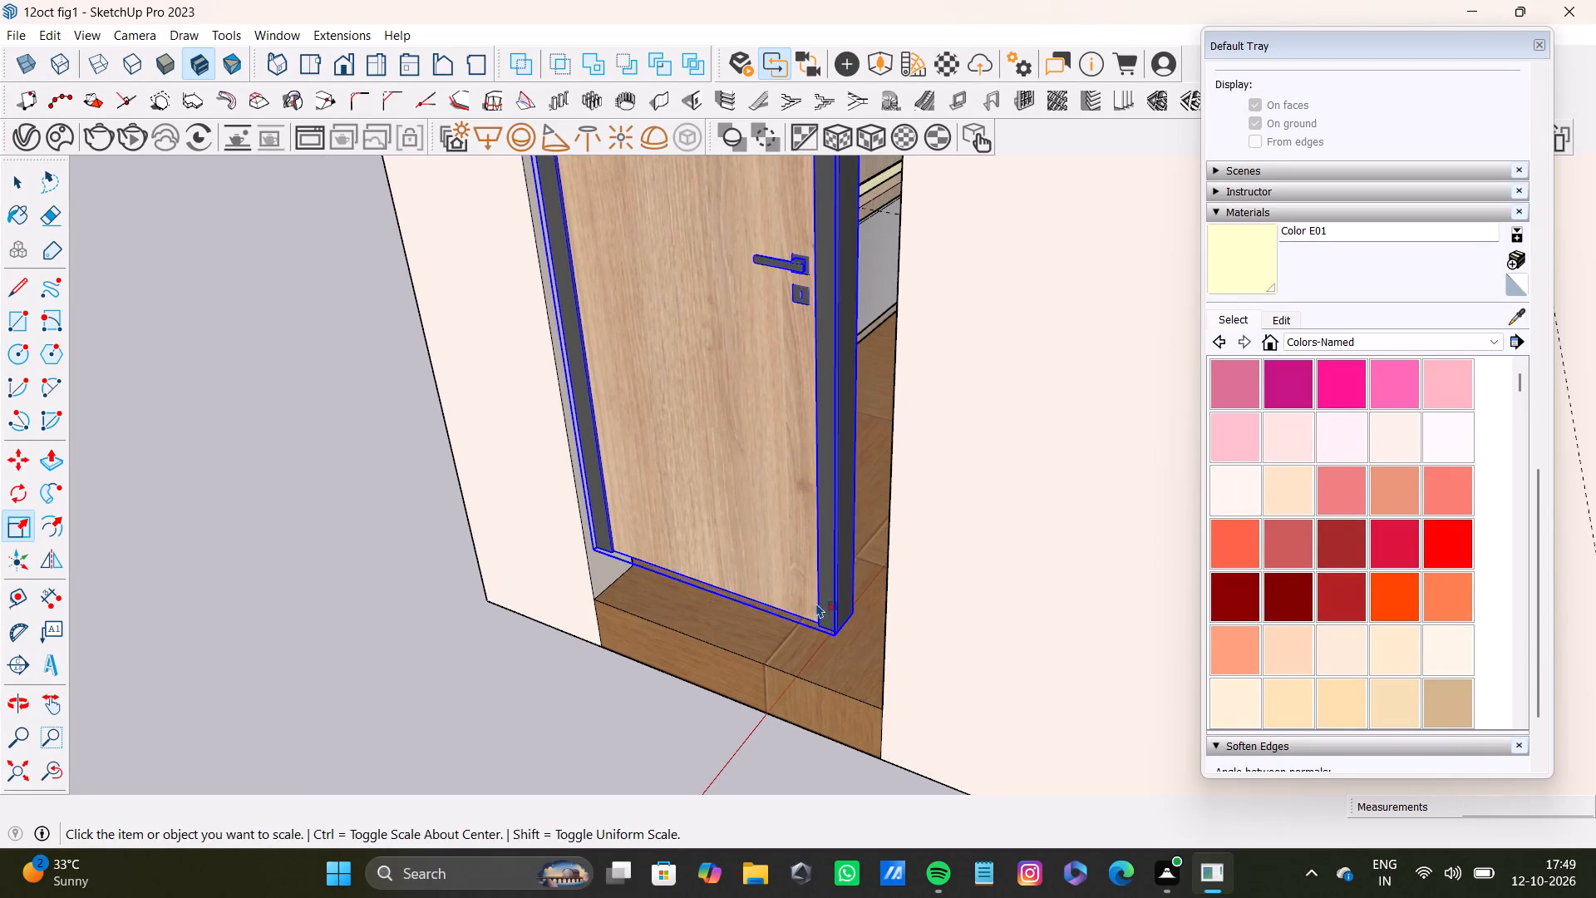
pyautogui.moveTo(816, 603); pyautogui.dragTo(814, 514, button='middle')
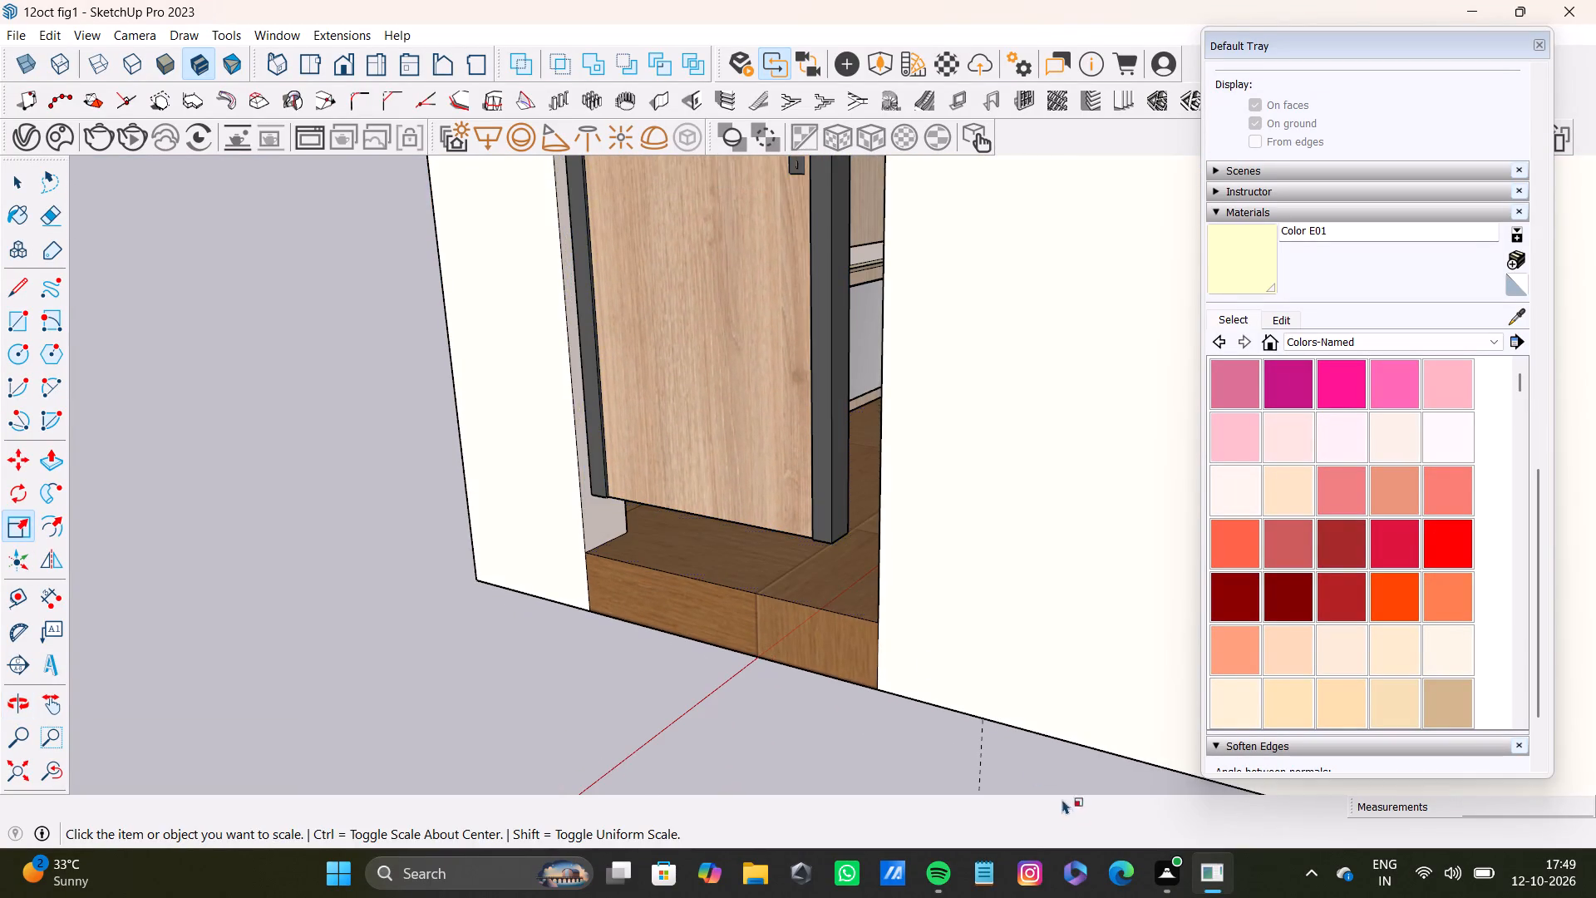
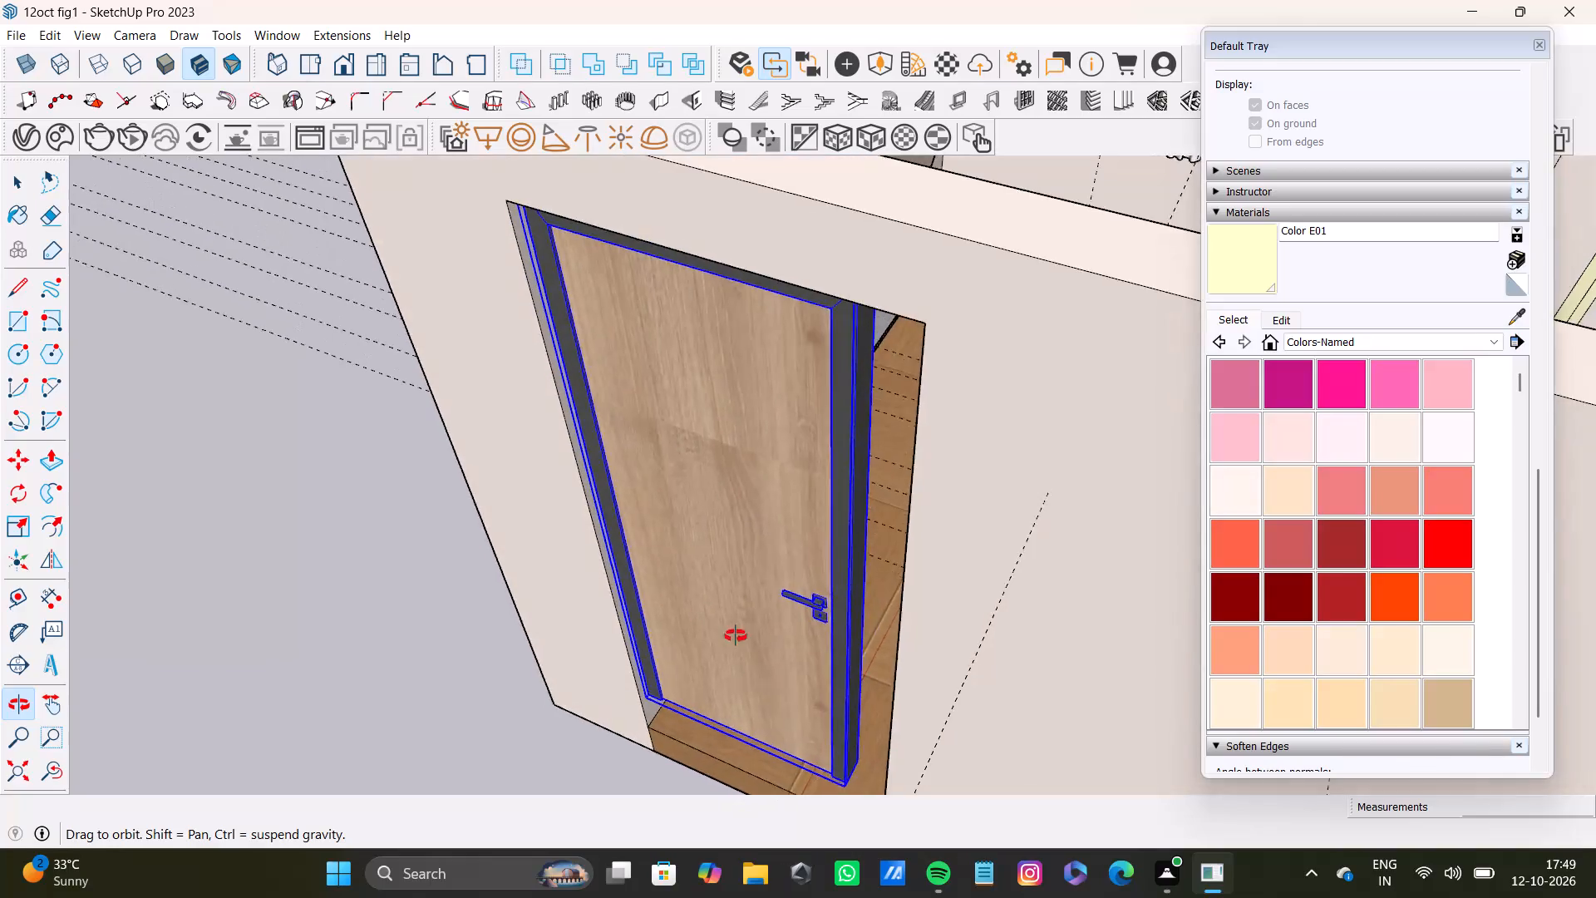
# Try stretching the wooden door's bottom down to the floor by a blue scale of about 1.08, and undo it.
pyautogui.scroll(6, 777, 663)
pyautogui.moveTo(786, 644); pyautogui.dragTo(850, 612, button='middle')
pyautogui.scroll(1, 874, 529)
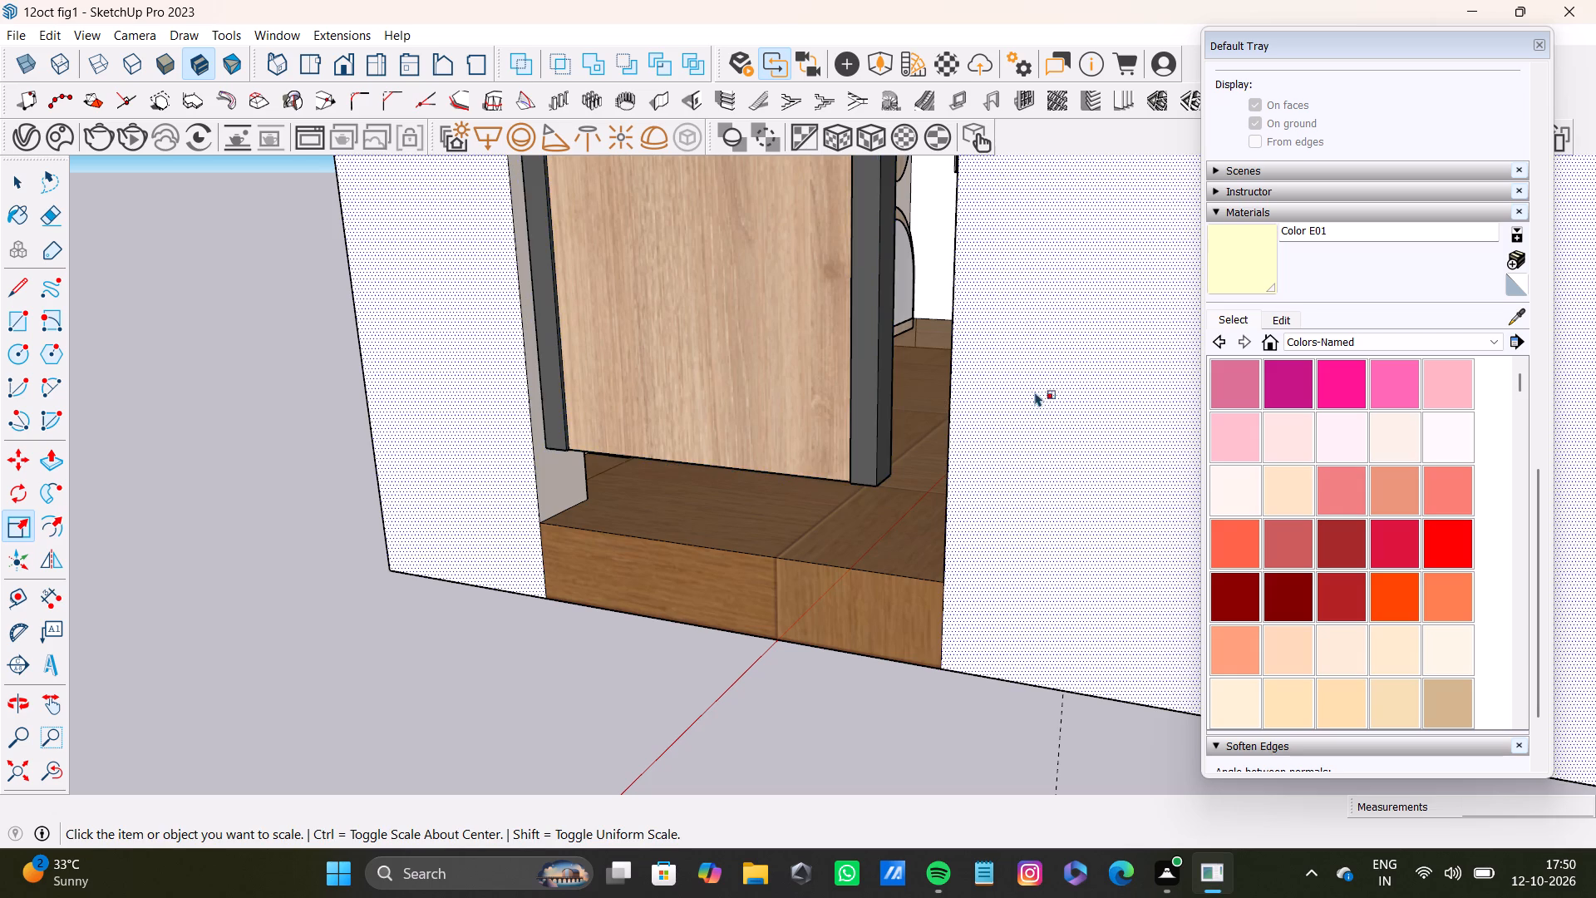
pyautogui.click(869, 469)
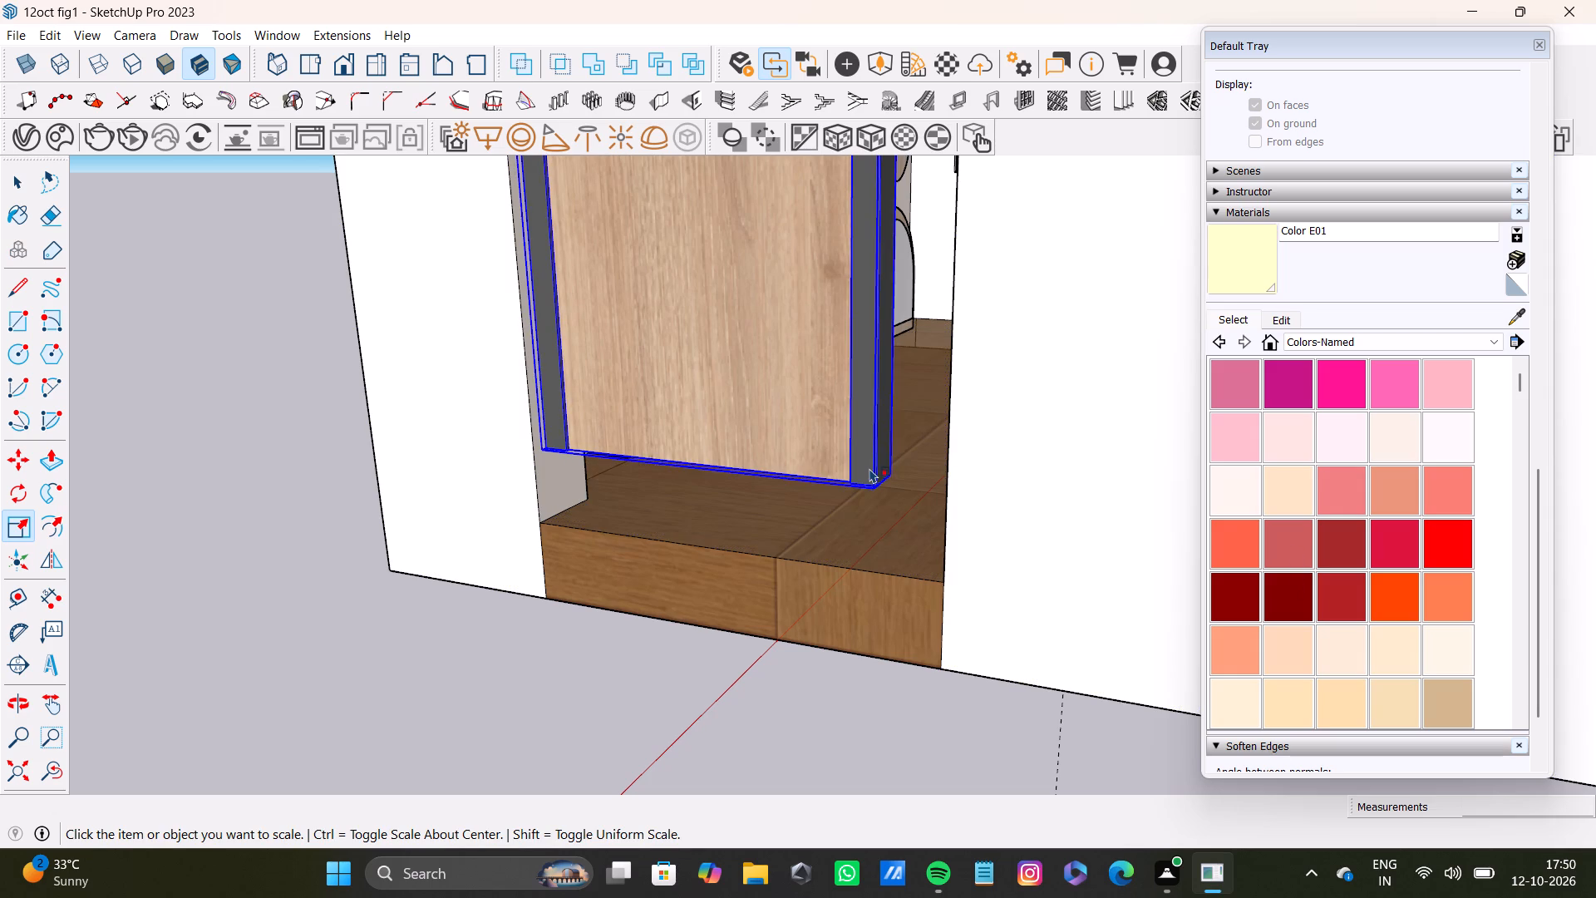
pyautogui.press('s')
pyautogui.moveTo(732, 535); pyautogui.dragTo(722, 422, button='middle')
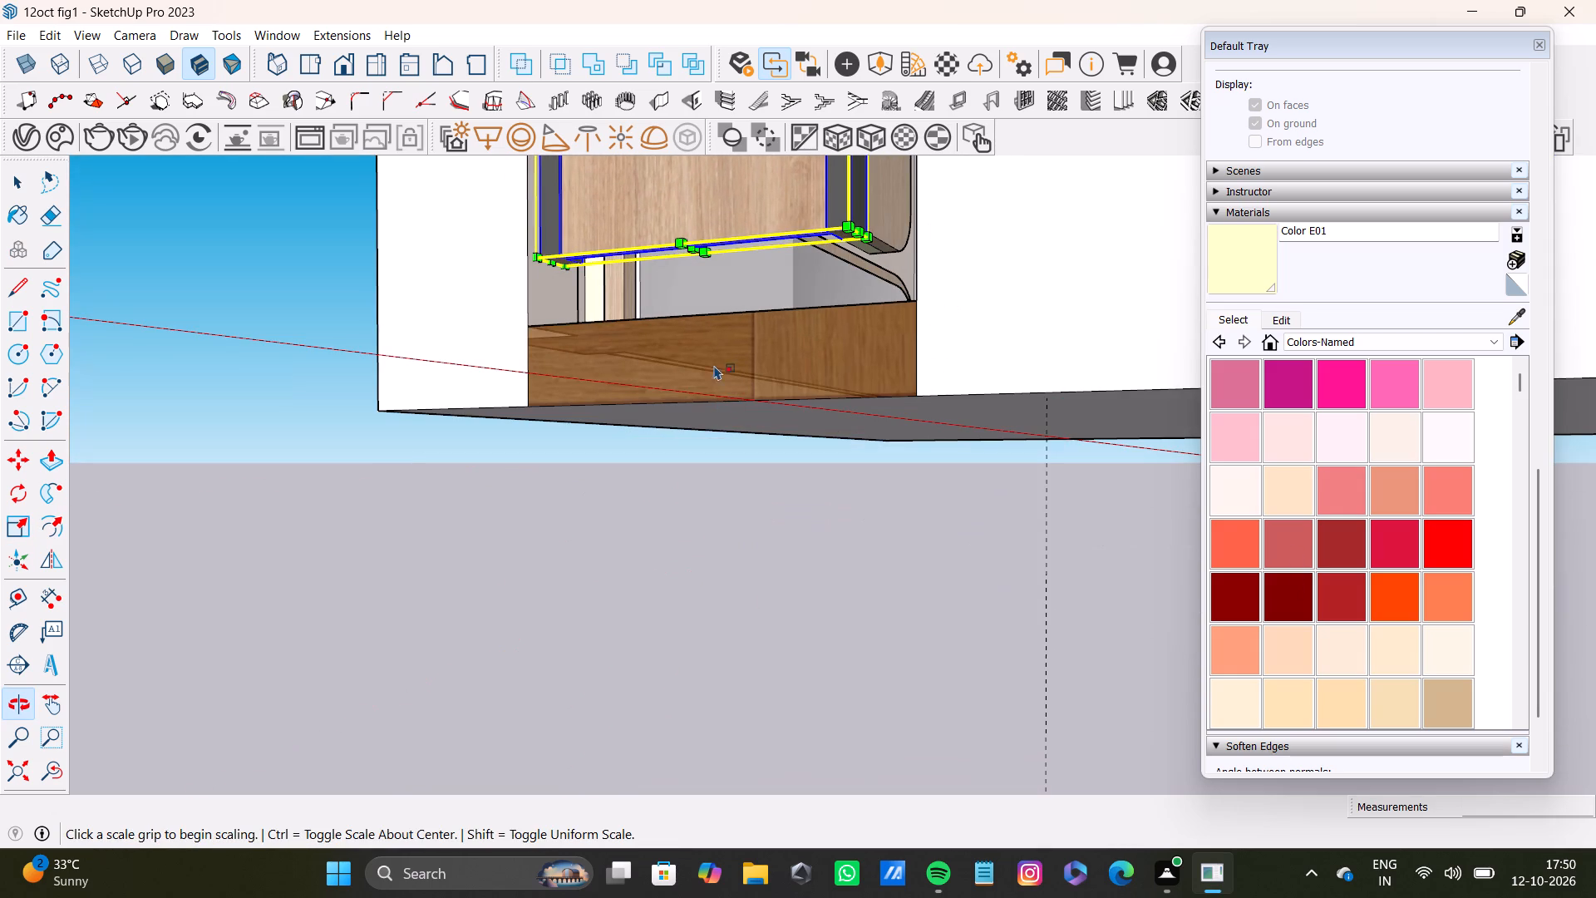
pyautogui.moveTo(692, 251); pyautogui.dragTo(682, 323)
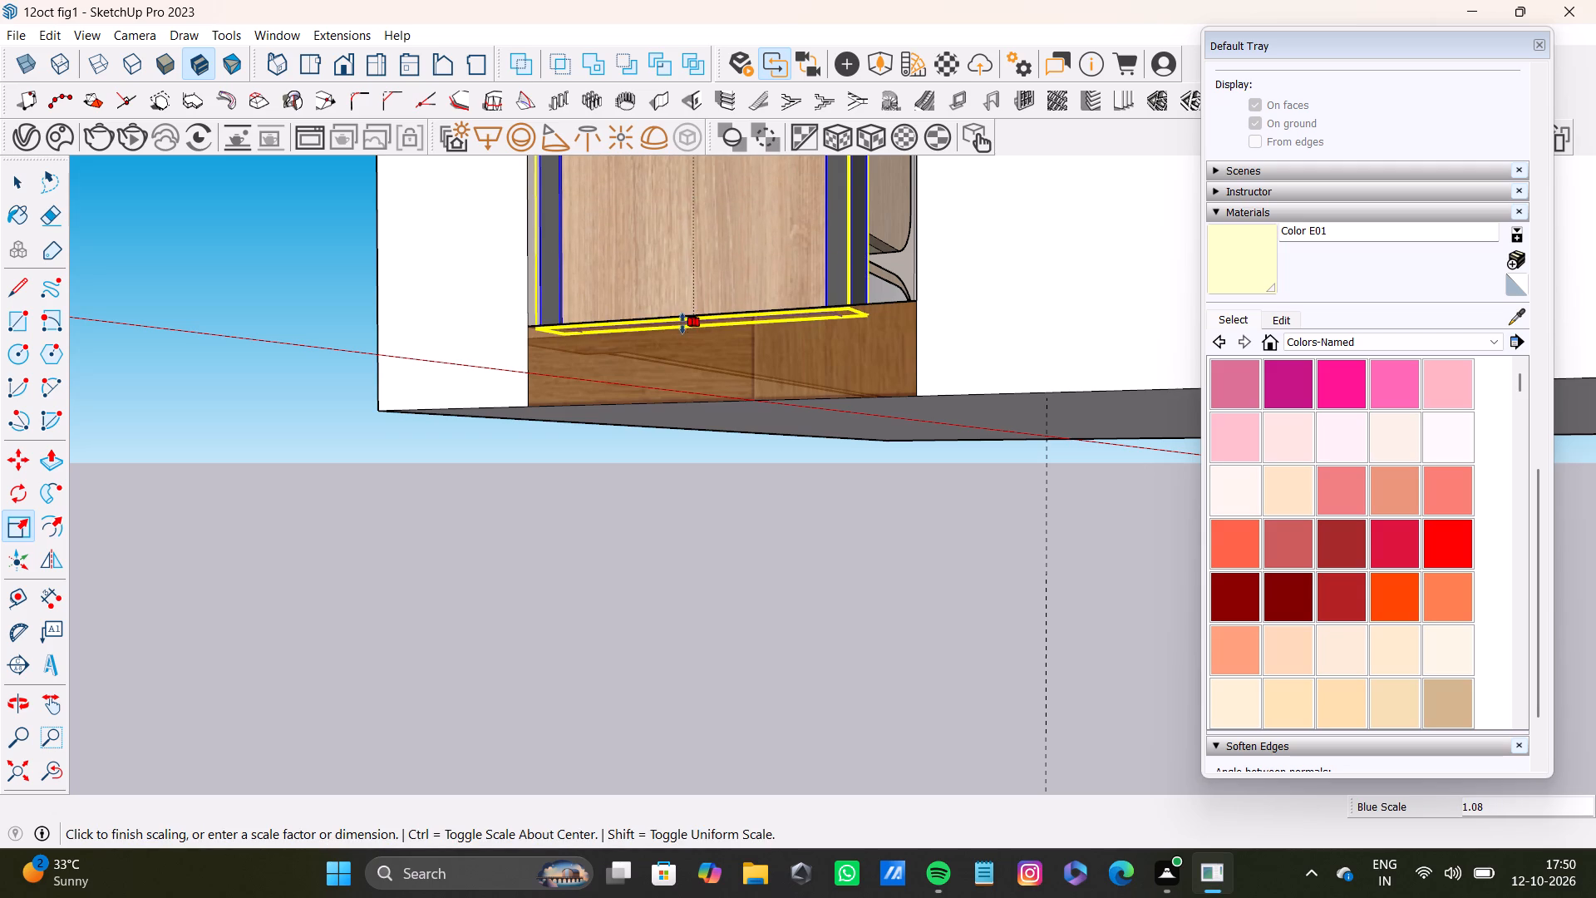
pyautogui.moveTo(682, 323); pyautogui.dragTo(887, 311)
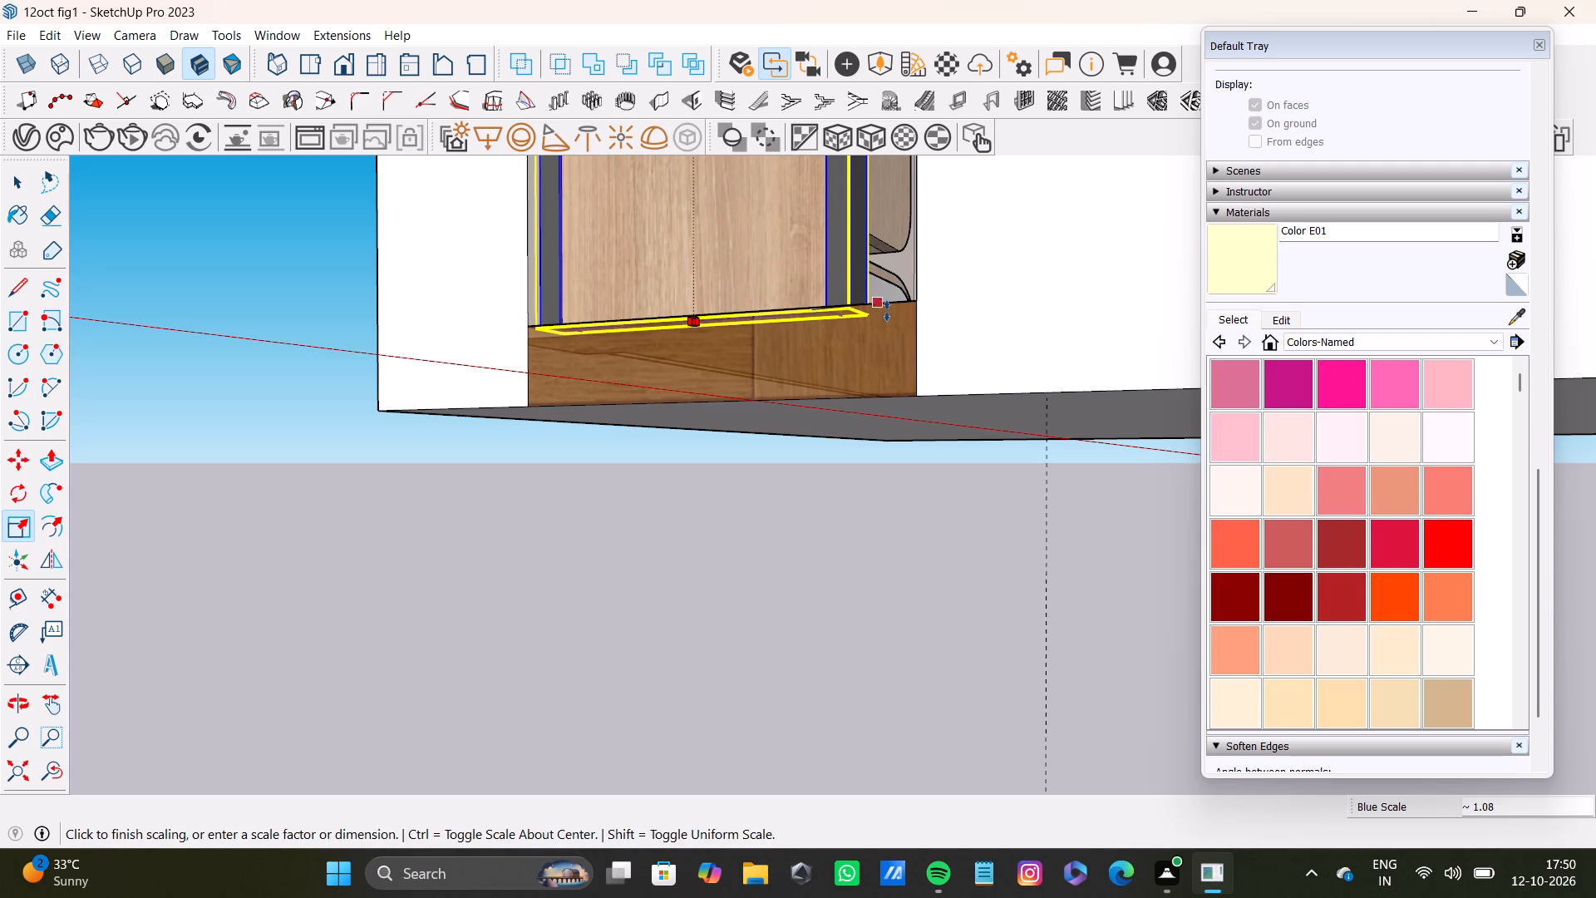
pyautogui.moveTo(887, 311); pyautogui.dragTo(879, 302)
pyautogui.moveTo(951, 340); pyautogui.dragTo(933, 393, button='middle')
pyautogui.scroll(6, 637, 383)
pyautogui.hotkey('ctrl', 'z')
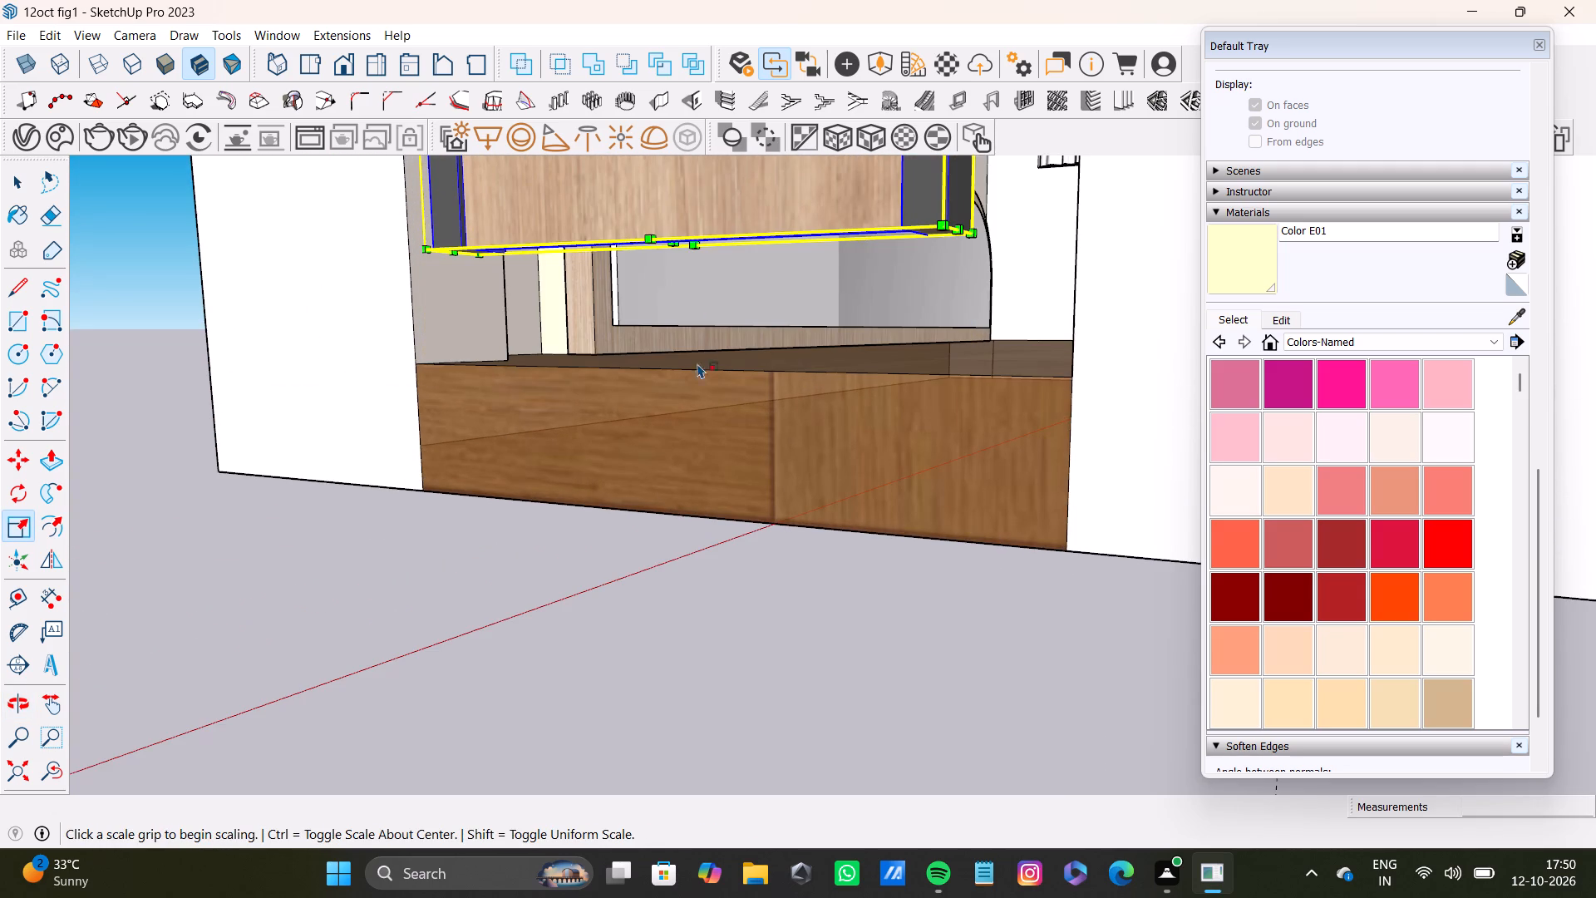
# Stretch the wooden door's bottom down to the floor level with a blue scale of about 1.09.
pyautogui.moveTo(674, 243); pyautogui.dragTo(671, 378)
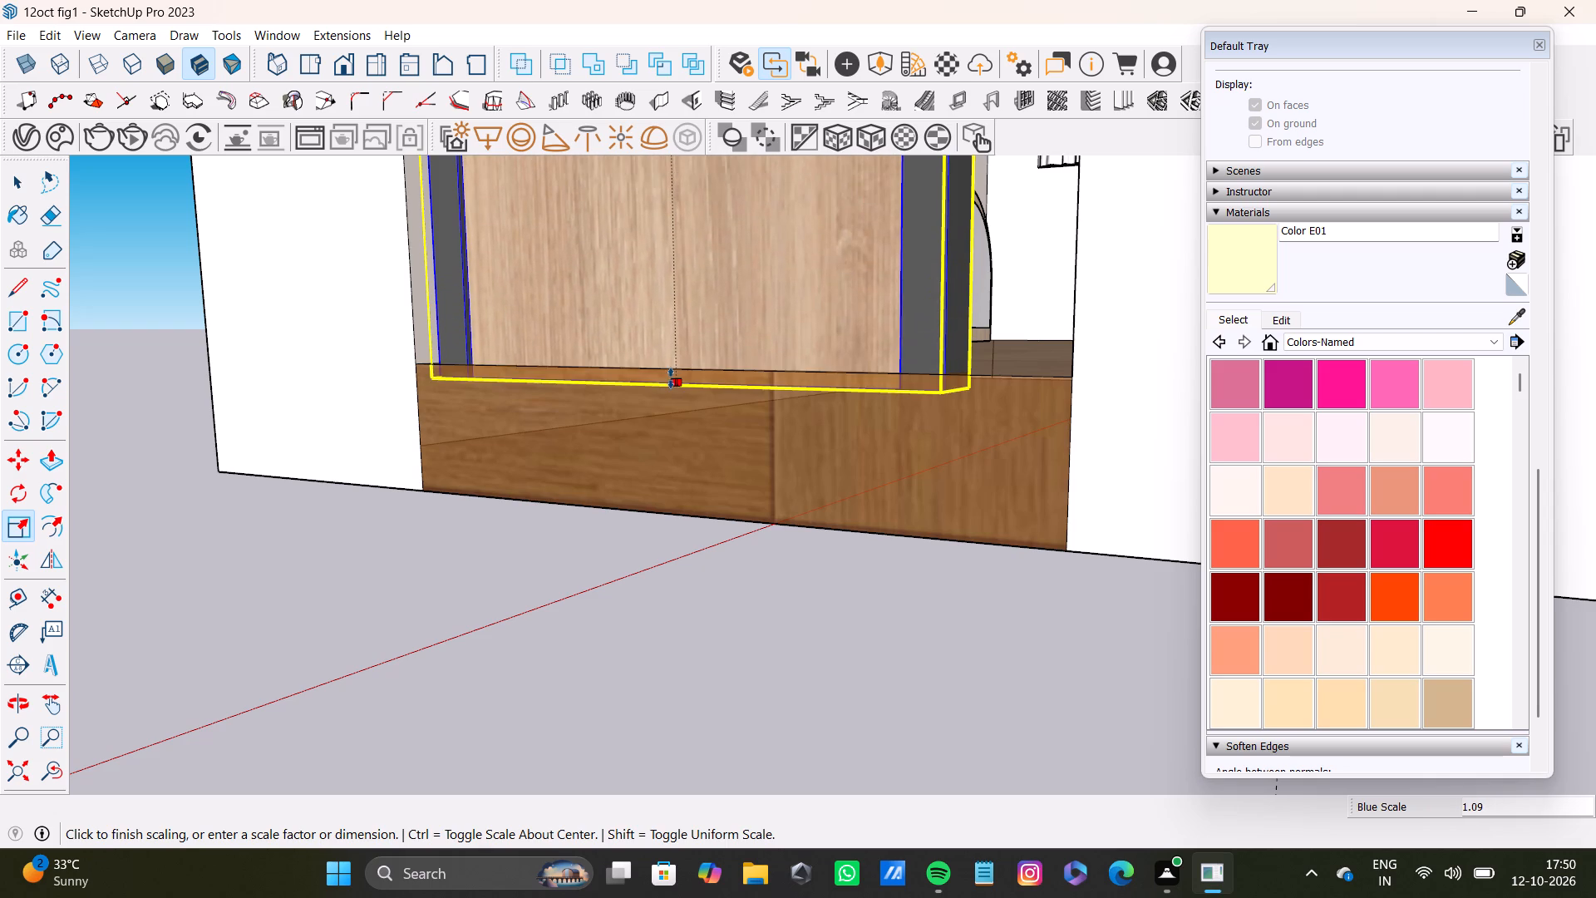
pyautogui.moveTo(671, 378); pyautogui.dragTo(678, 368)
# Widen the wooden door on its handle side to close the gap to the doorway's jamb.
pyautogui.scroll(-4, 676, 368)
pyautogui.moveTo(675, 370); pyautogui.dragTo(895, 435, button='middle')
pyautogui.scroll(-4, 894, 435)
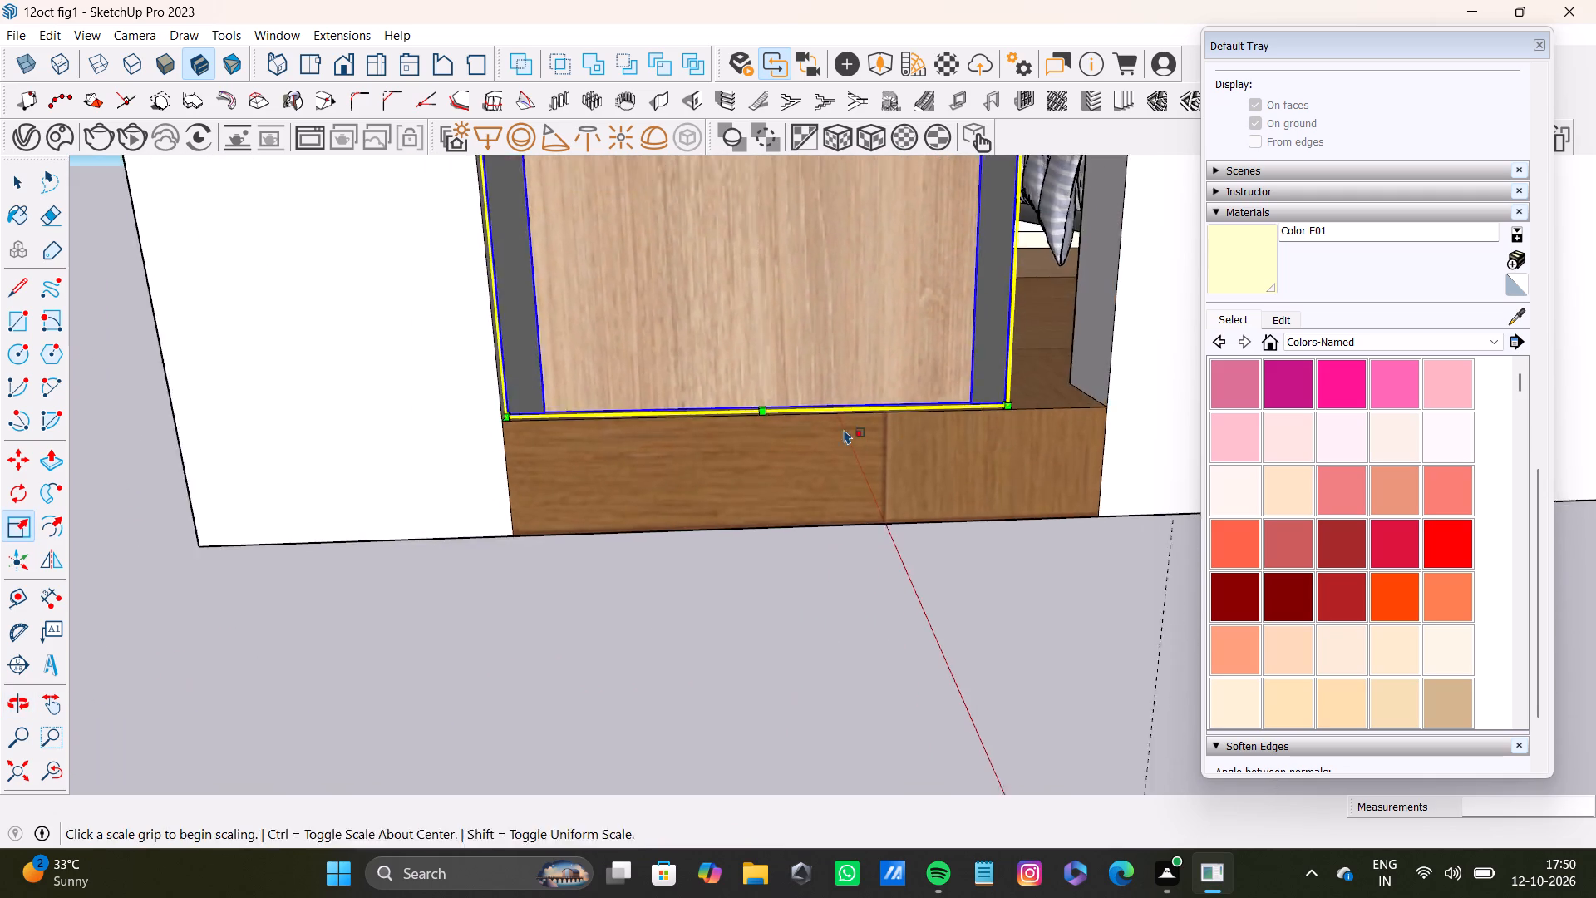
pyautogui.scroll(-9, 844, 429)
pyautogui.keyDown('shift'); pyautogui.moveTo(776, 398); pyautogui.dragTo(642, 669, button='middle'); pyautogui.keyUp('shift')
pyautogui.scroll(2, 765, 419)
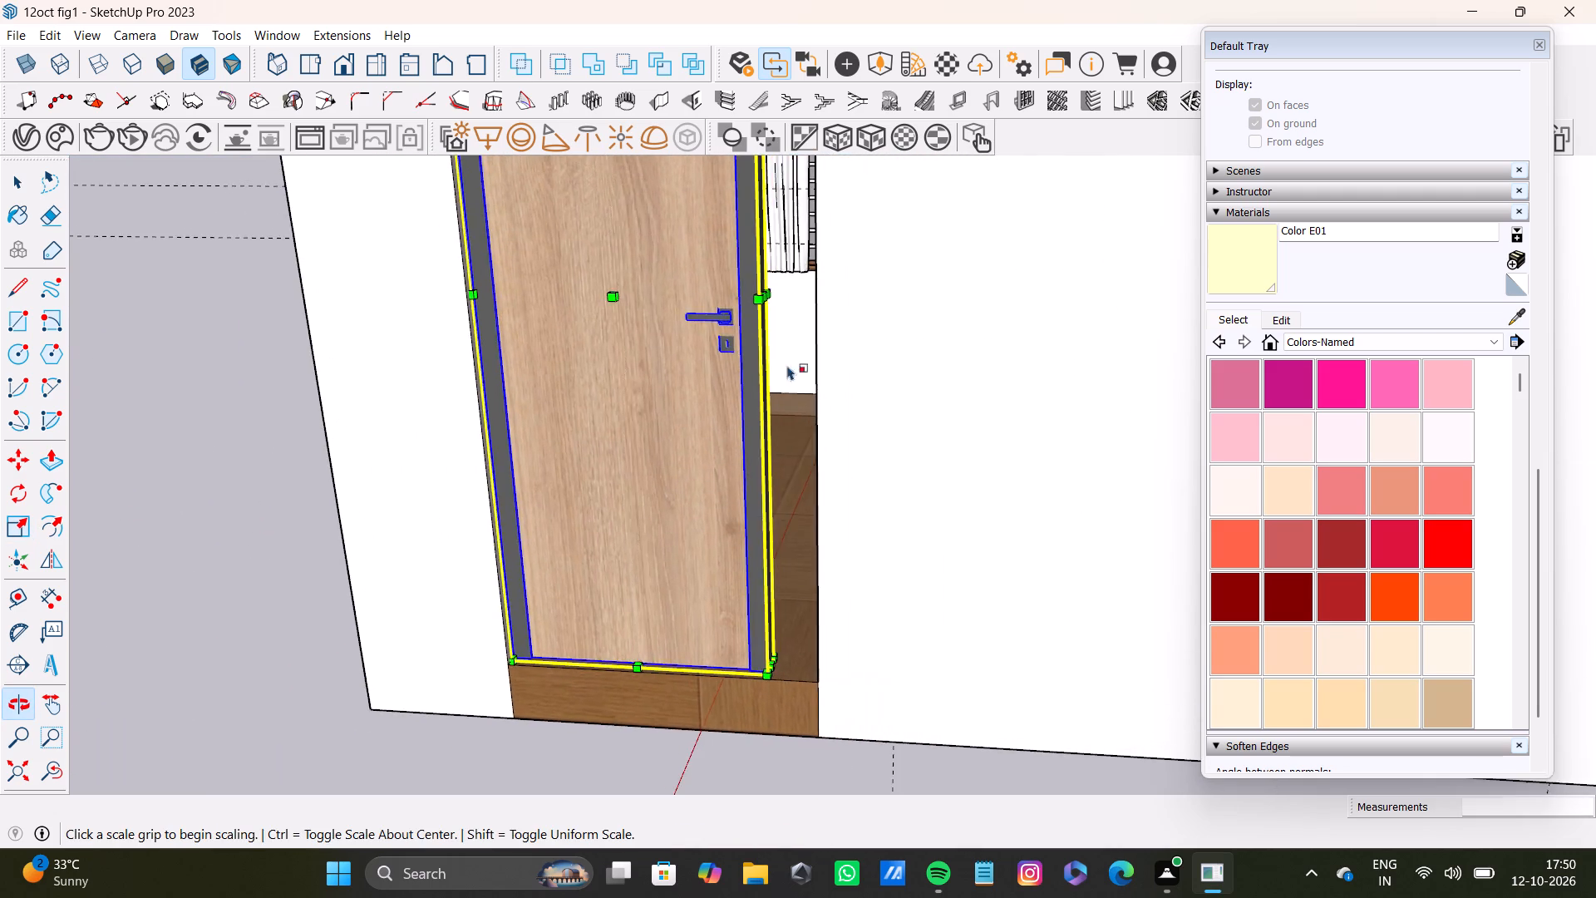
pyautogui.scroll(6, 787, 365)
pyautogui.scroll(-8, 747, 260)
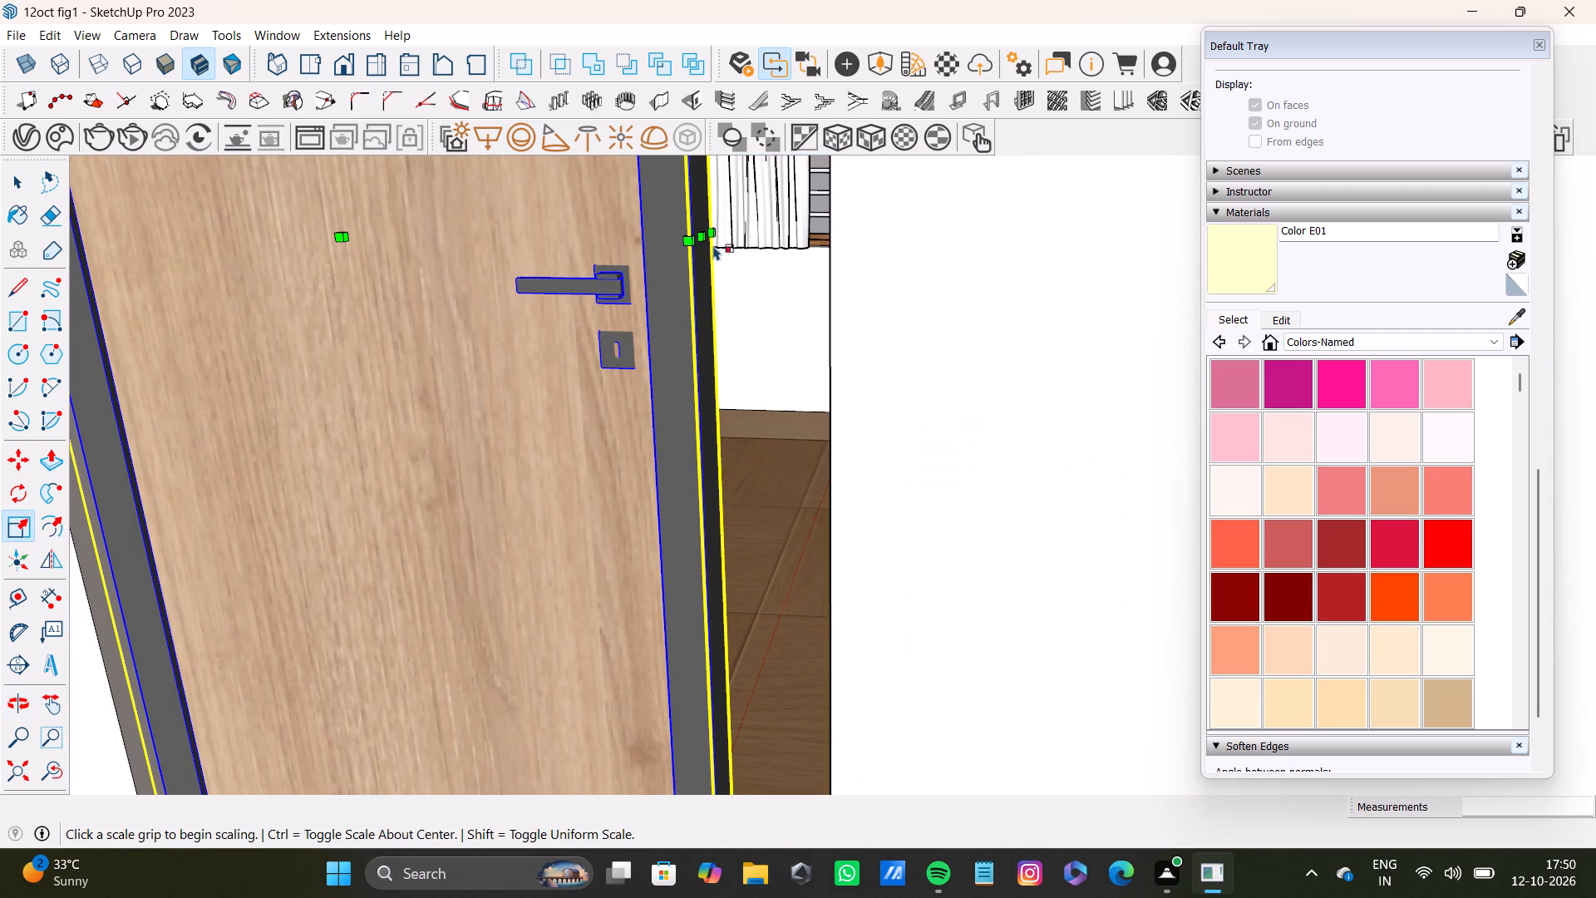
pyautogui.moveTo(708, 237); pyautogui.dragTo(847, 237)
pyautogui.scroll(-20, 646, 306)
pyautogui.scroll(-3, 646, 306)
pyautogui.moveTo(629, 364); pyautogui.dragTo(822, 377, button='middle')
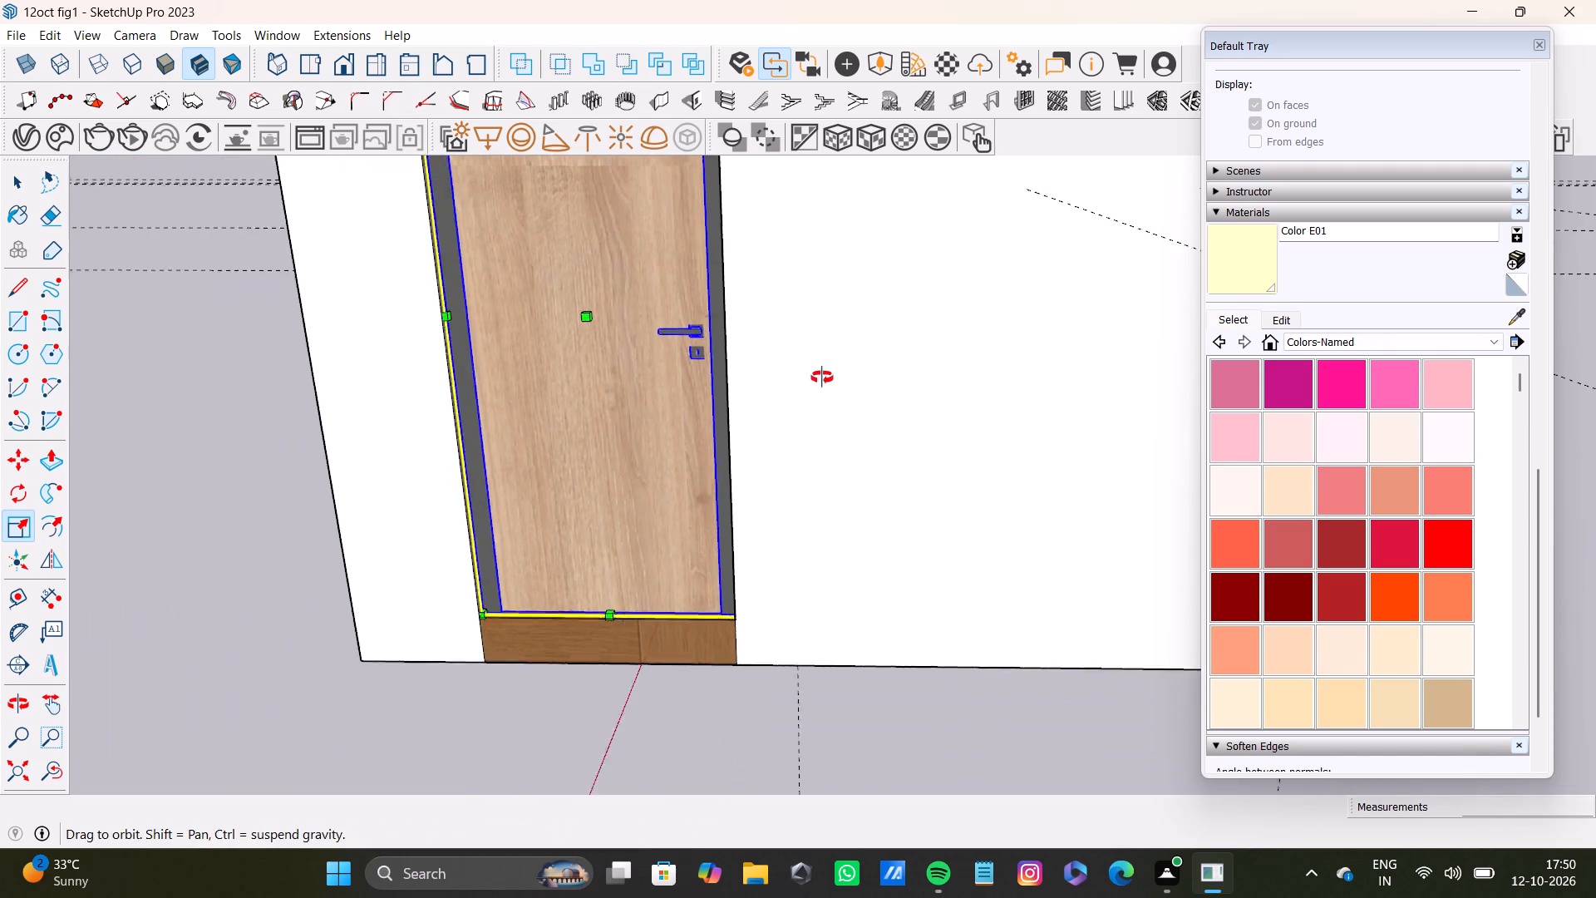
# Trim the door's width on the handle side to the doorway's edge with a red scale of about 0.99.
pyautogui.moveTo(822, 377); pyautogui.dragTo(693, 578, button='middle')
pyautogui.press('s')
pyautogui.moveTo(760, 541); pyautogui.dragTo(800, 488, button='middle')
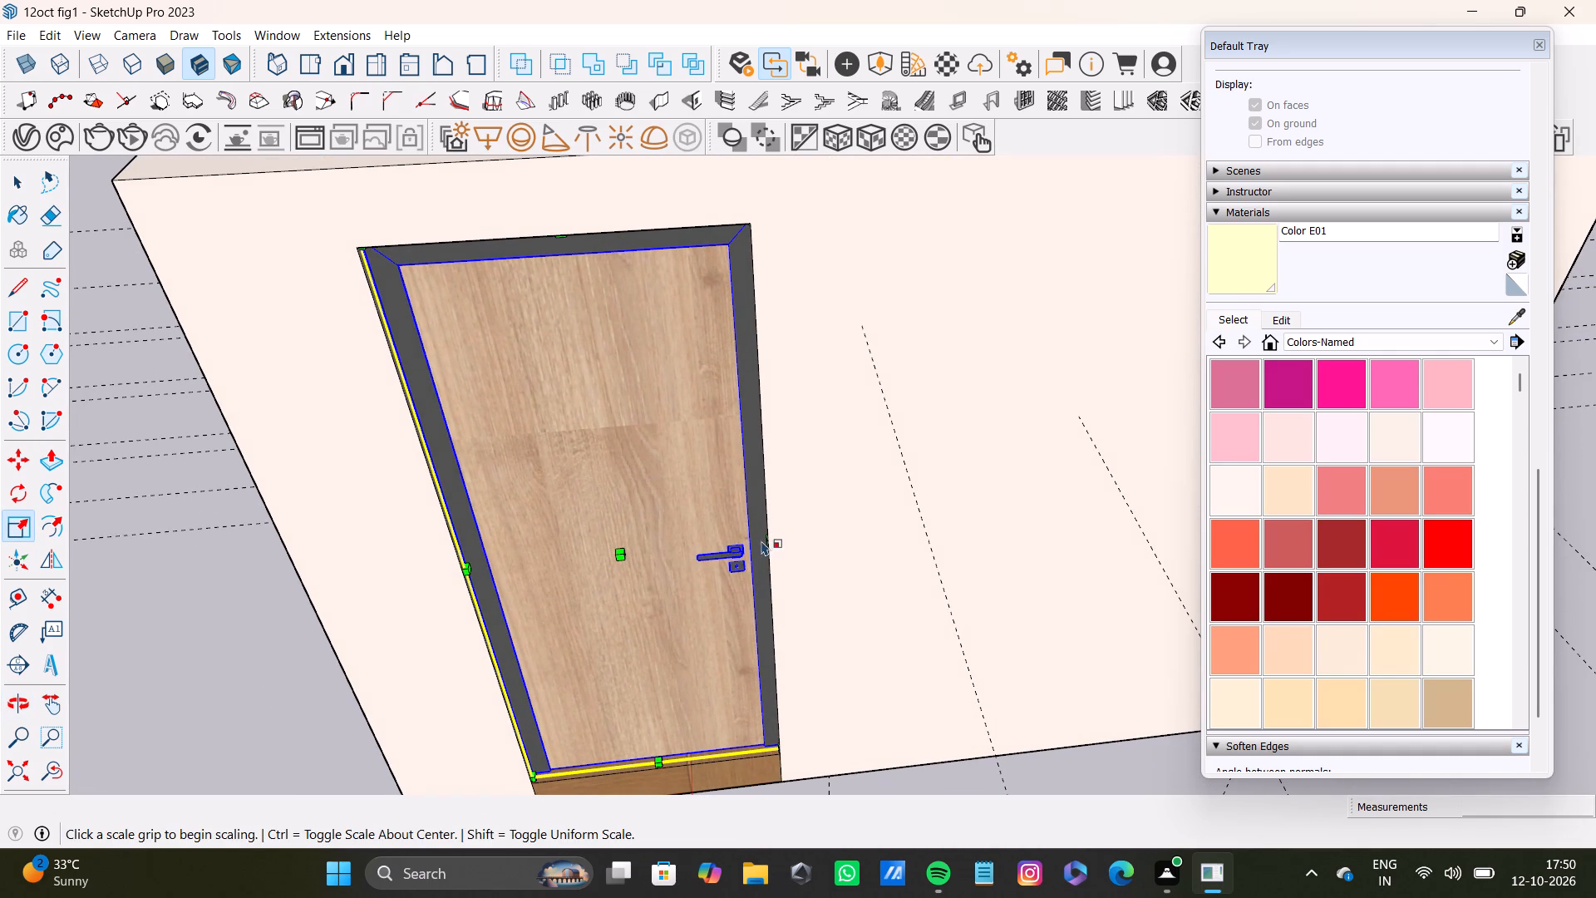
pyautogui.click(763, 531)
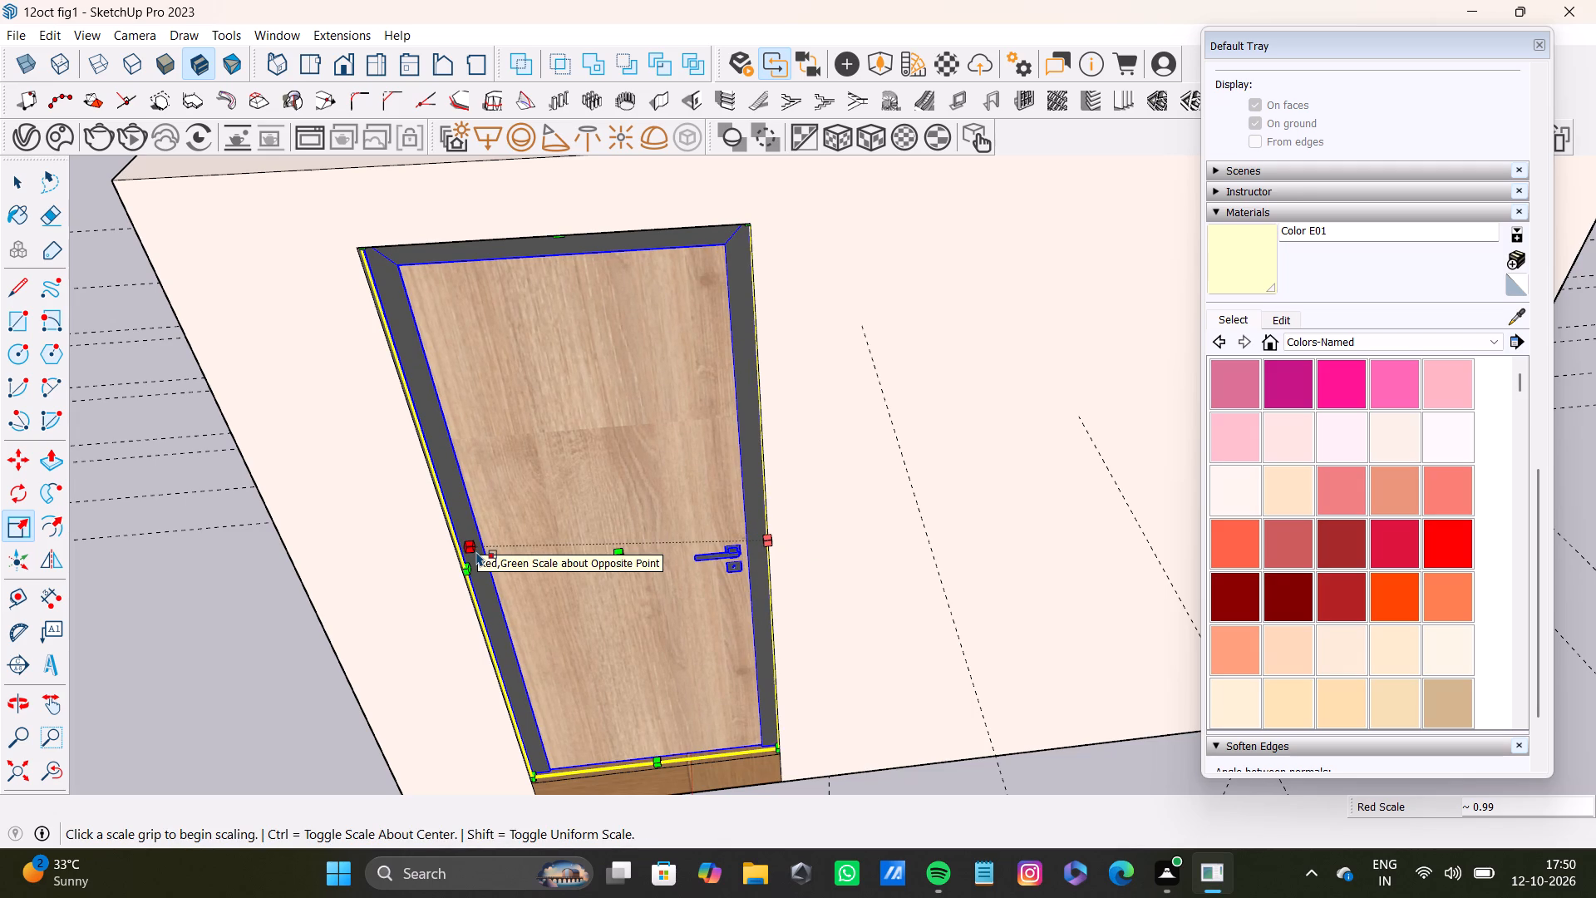
pyautogui.press('space')
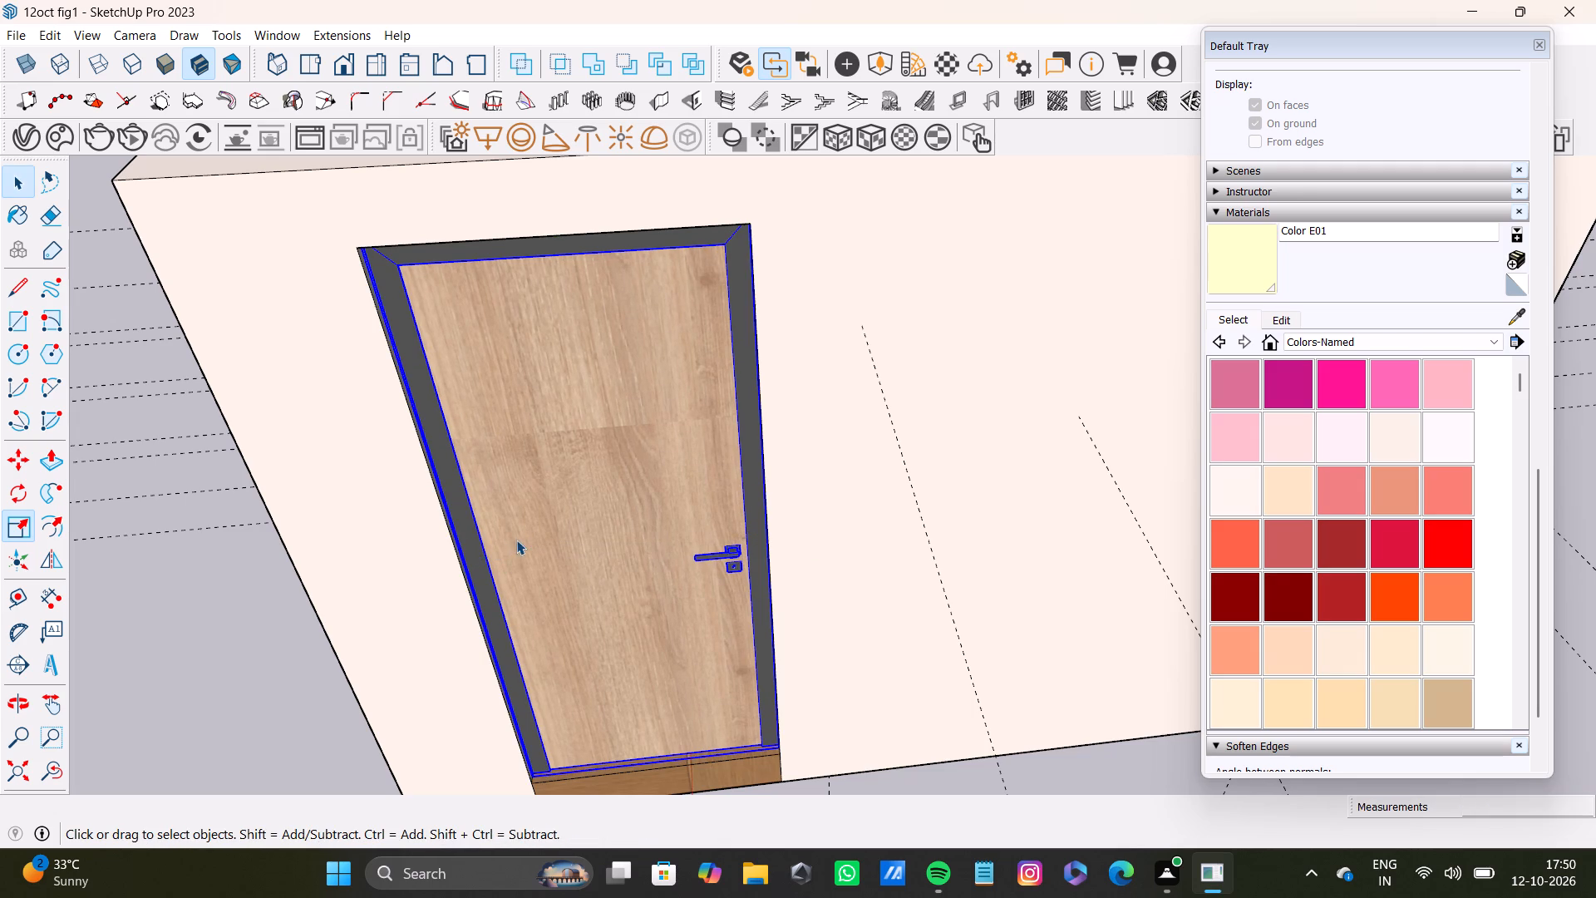
# Examine the fitted door from outside and the furnished room from above.
pyautogui.scroll(-12, 536, 526)
pyautogui.keyDown('shift'); pyautogui.moveTo(608, 540); pyautogui.dragTo(660, 491, button='middle'); pyautogui.keyUp('shift')
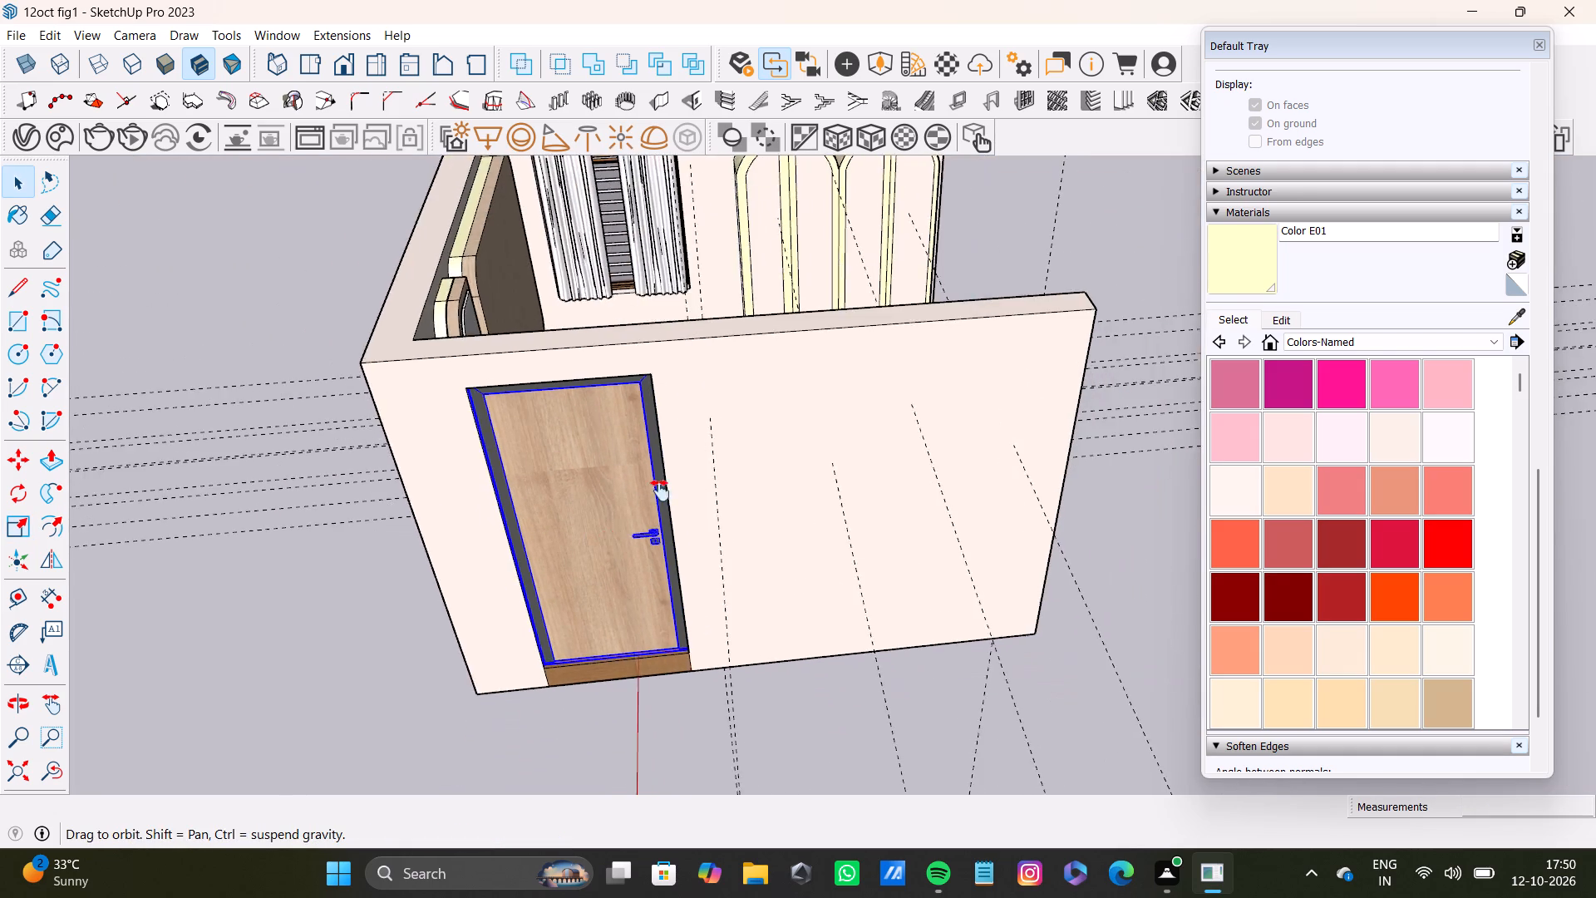
pyautogui.keyDown('shift'); pyautogui.moveTo(660, 491); pyautogui.dragTo(699, 422, button='middle'); pyautogui.keyUp('shift')
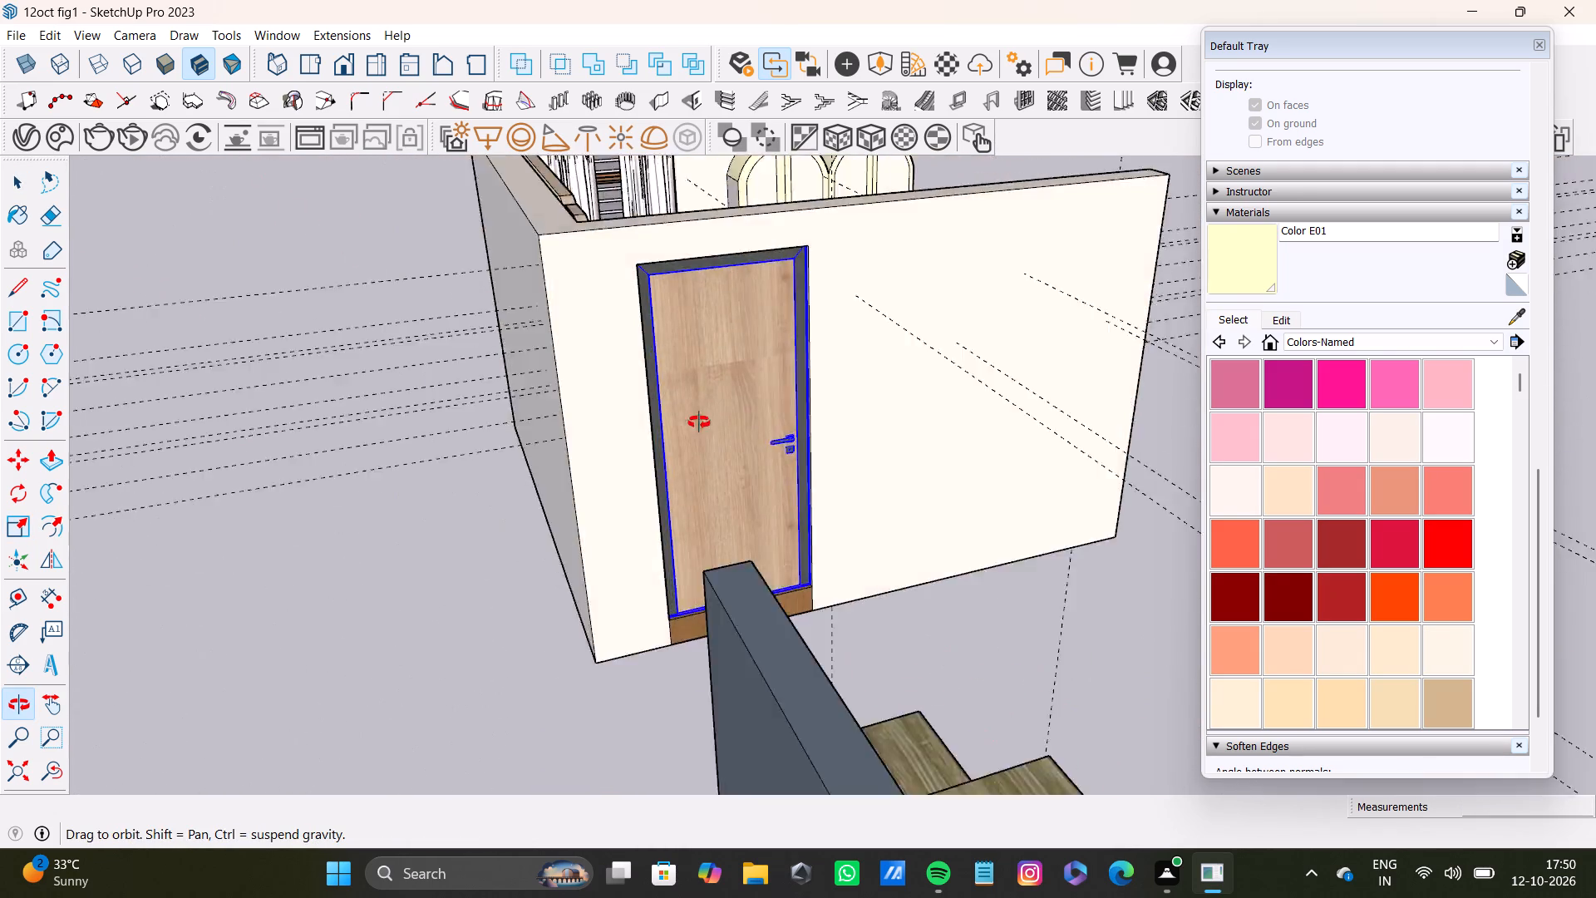
pyautogui.keyDown('shift'); pyautogui.moveTo(699, 422); pyautogui.dragTo(513, 449, button='middle'); pyautogui.keyUp('shift')
pyautogui.scroll(-5, 731, 518)
pyautogui.keyDown('shift'); pyautogui.moveTo(751, 474); pyautogui.dragTo(583, 728, button='middle'); pyautogui.keyUp('shift')
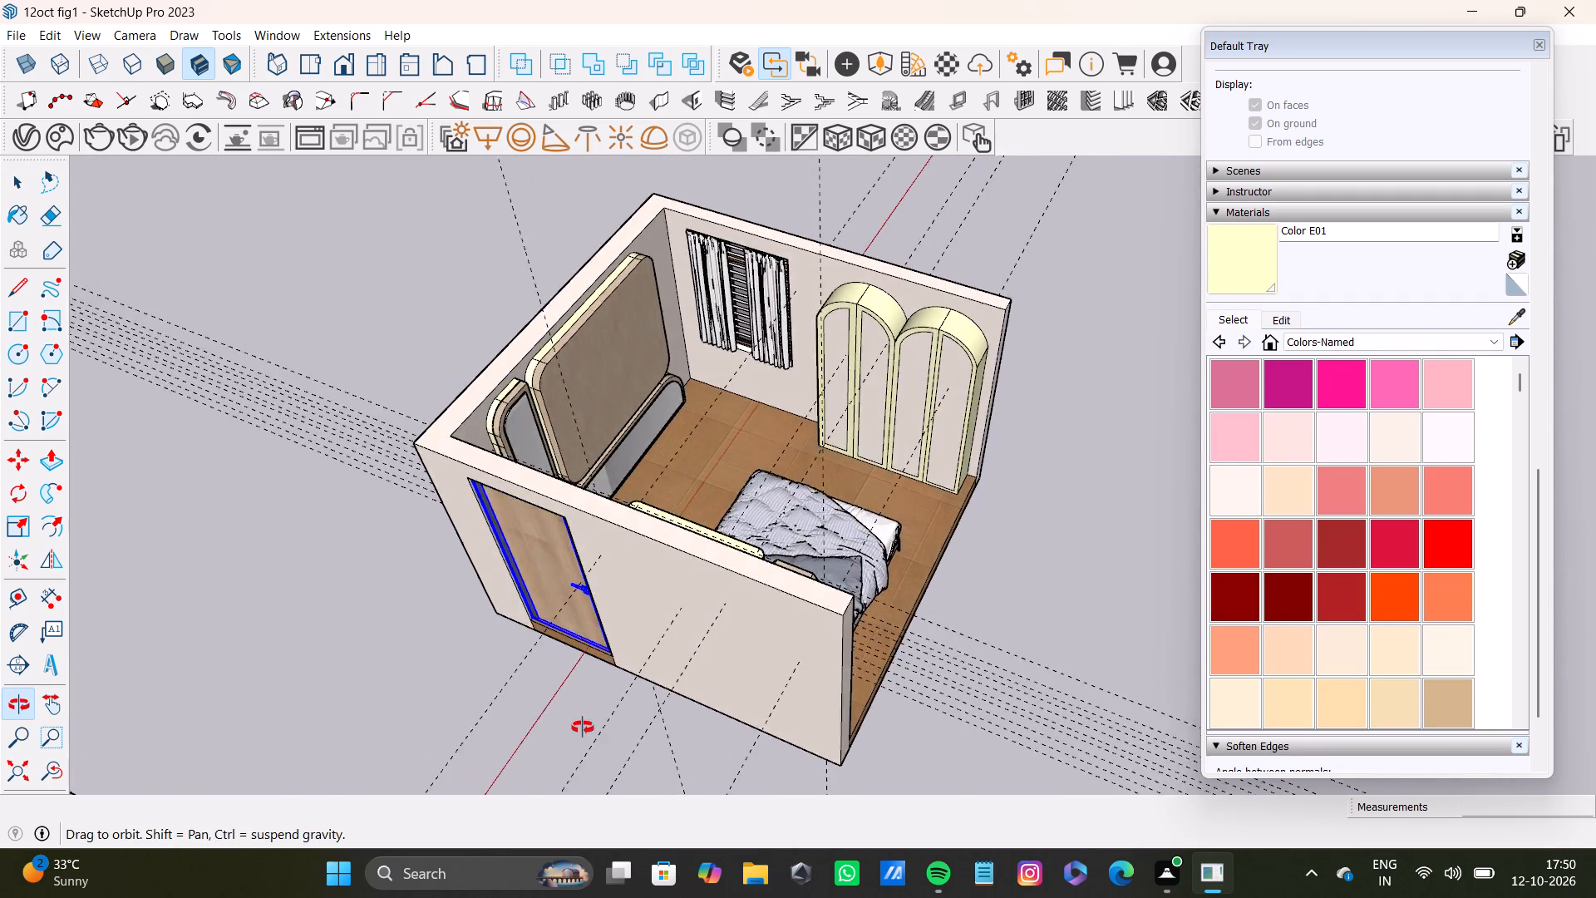
pyautogui.keyDown('shift'); pyautogui.moveTo(583, 728); pyautogui.dragTo(683, 568, button='middle'); pyautogui.keyUp('shift')
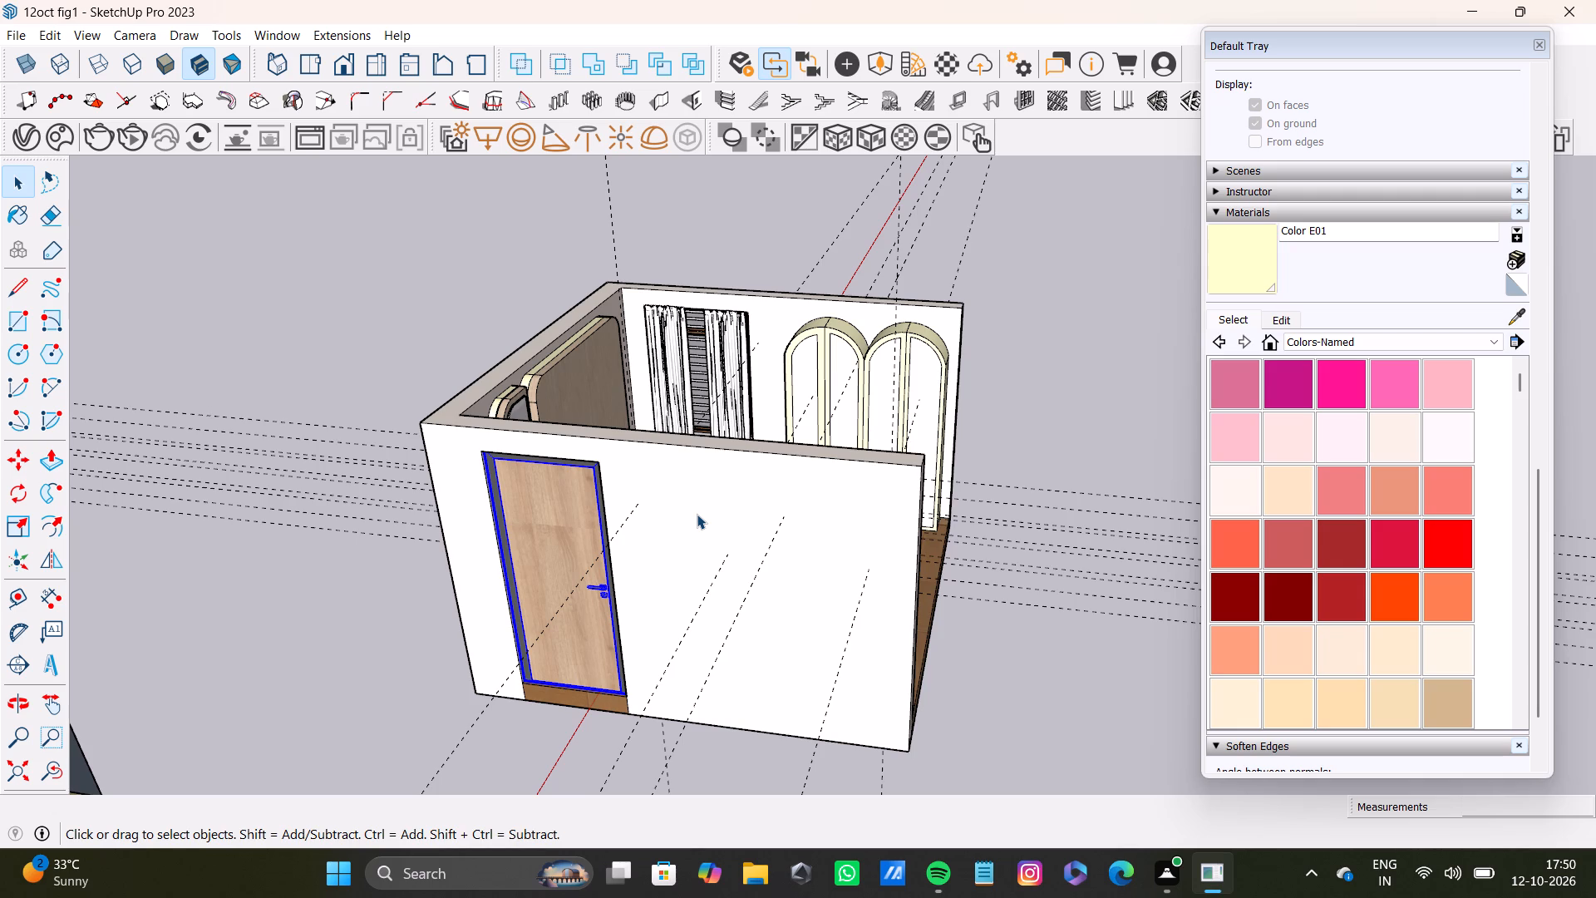
pyautogui.press('space')
pyautogui.scroll(-9, 847, 530)
pyautogui.scroll(-11, 616, 516)
pyautogui.moveTo(642, 558); pyautogui.dragTo(707, 628, button='middle')
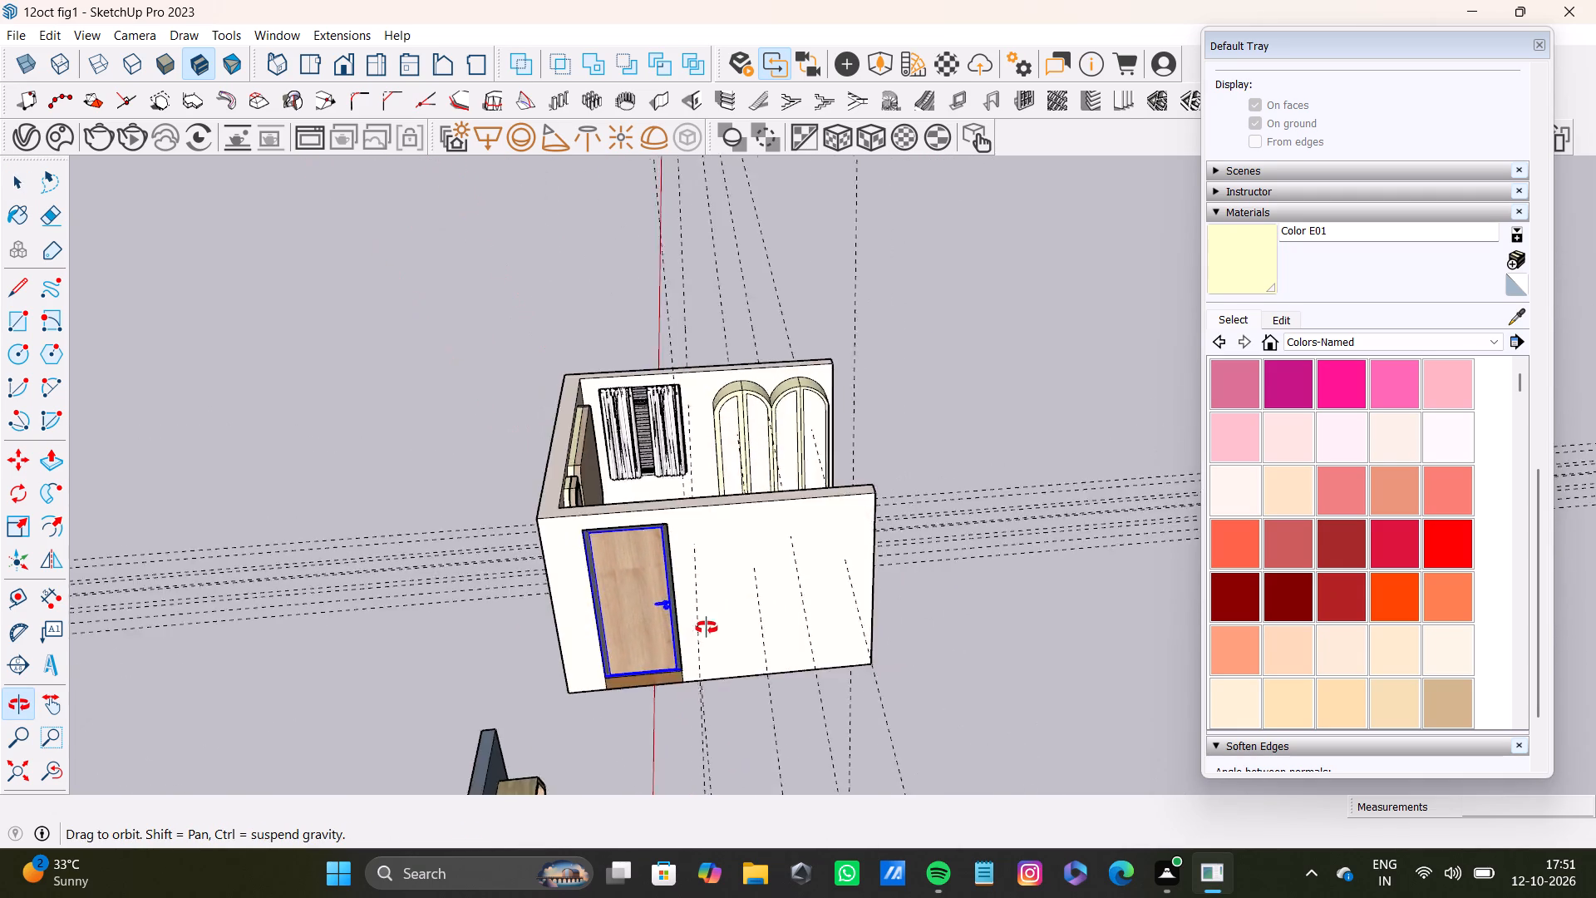
pyautogui.moveTo(707, 628); pyautogui.dragTo(694, 606, button='middle')
pyautogui.scroll(15, 698, 530)
pyautogui.press('space')
pyautogui.moveTo(697, 536); pyautogui.dragTo(720, 733, button='middle')
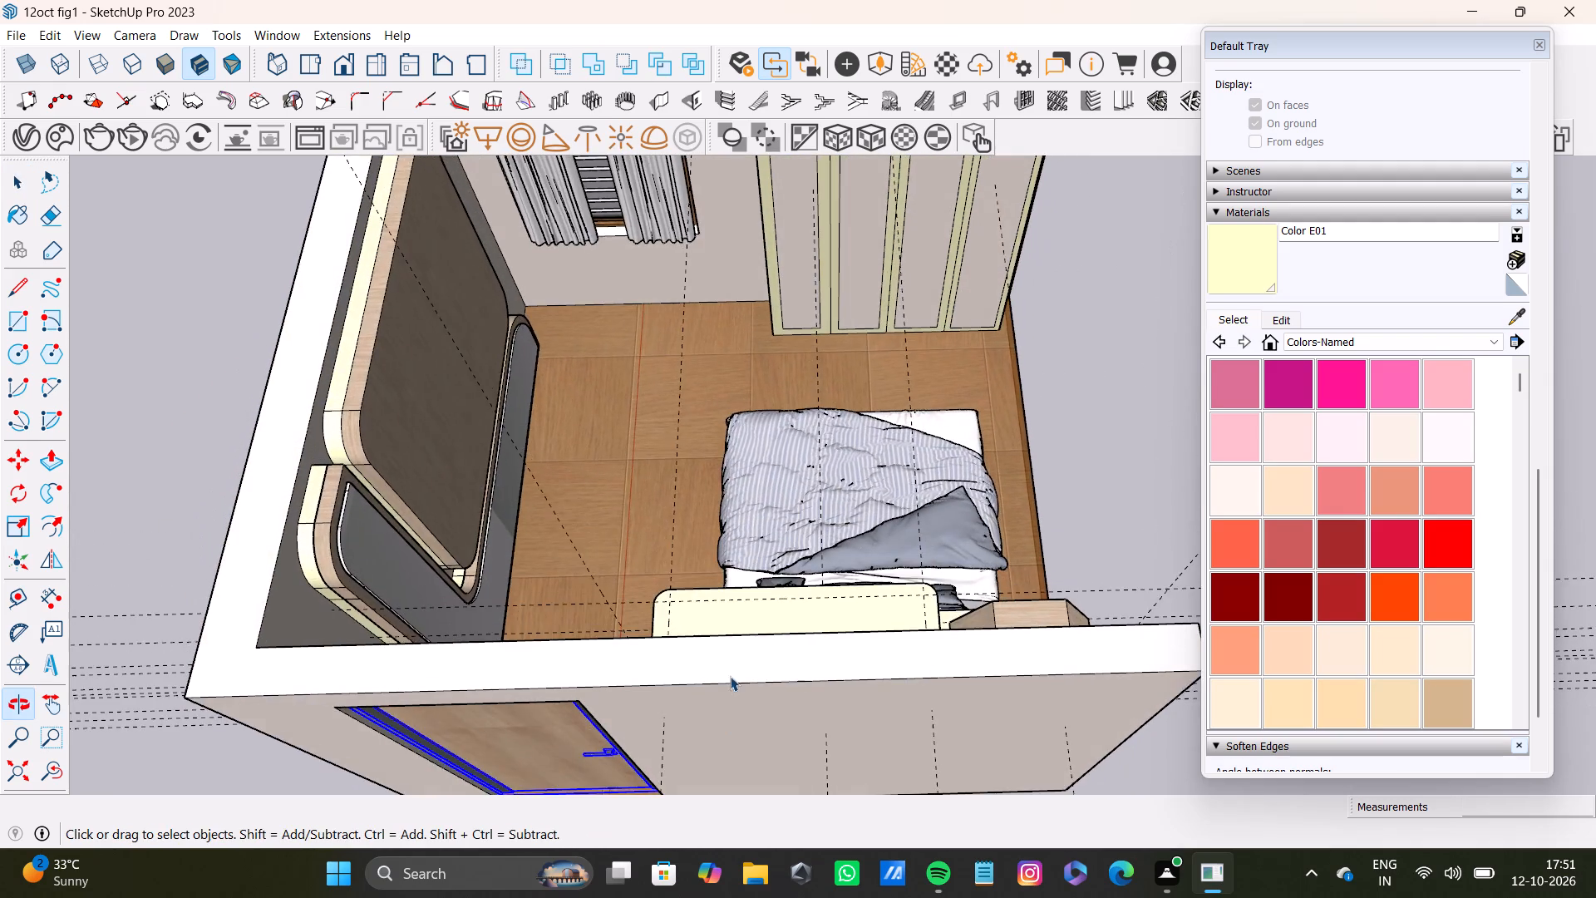
pyautogui.scroll(-8, 733, 649)
pyautogui.keyDown('shift'); pyautogui.moveTo(765, 589); pyautogui.dragTo(671, 687, button='middle'); pyautogui.keyUp('shift')
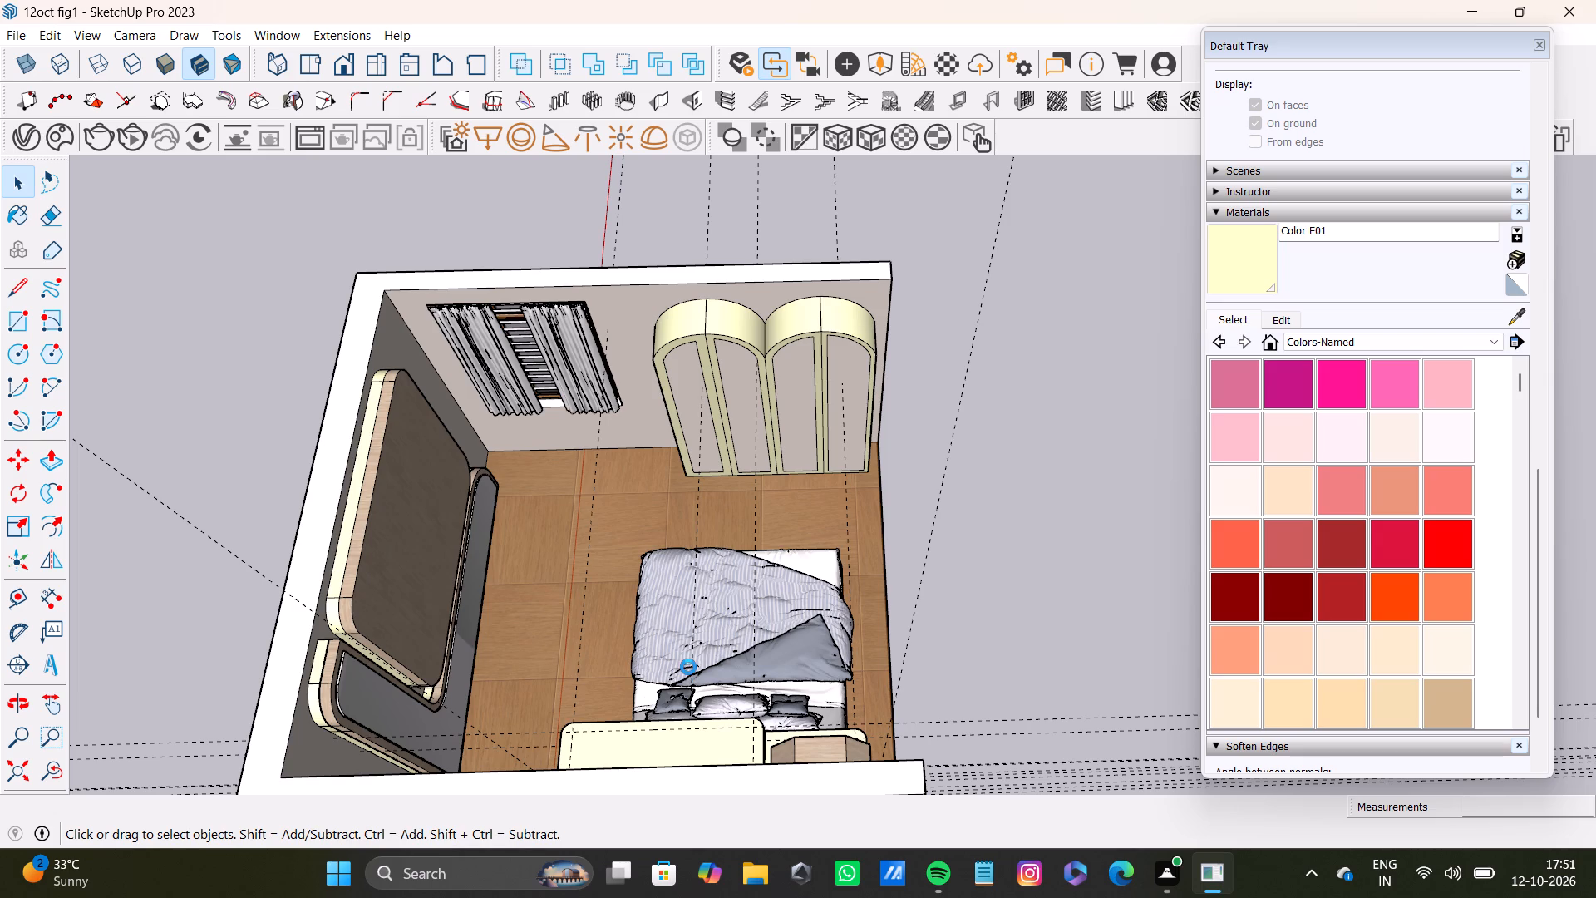
# Push/Pull the floor slab's side face on the room's open side outward by about 6 5/8".
pyautogui.scroll(6, 852, 563)
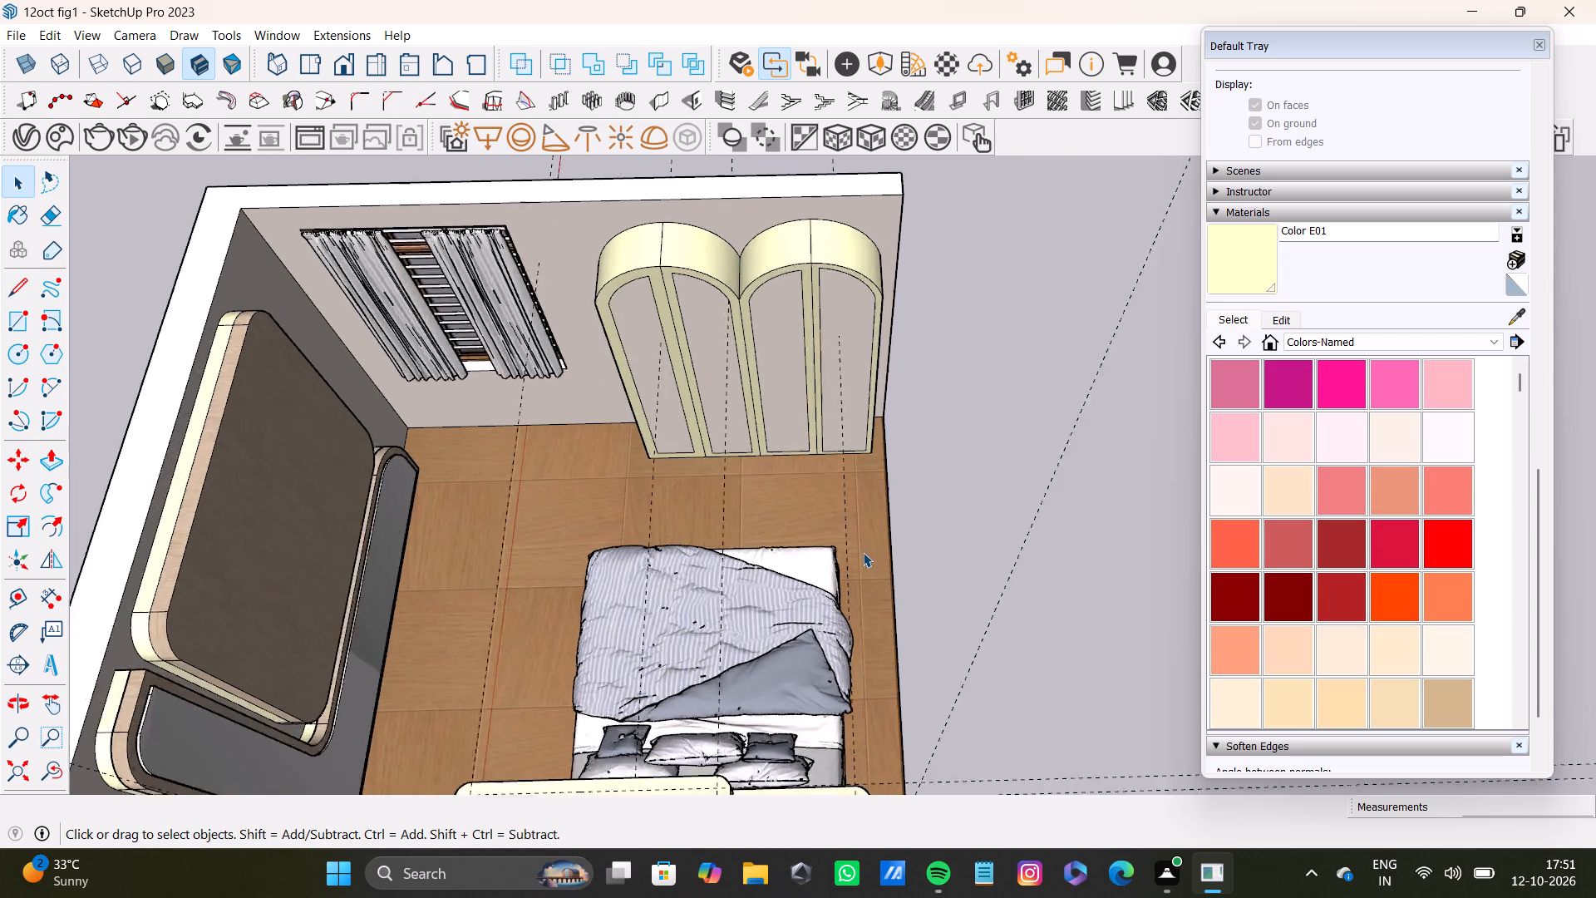
pyautogui.scroll(6, 863, 552)
pyautogui.moveTo(897, 621); pyautogui.dragTo(538, 521, button='middle')
pyautogui.scroll(7, 831, 545)
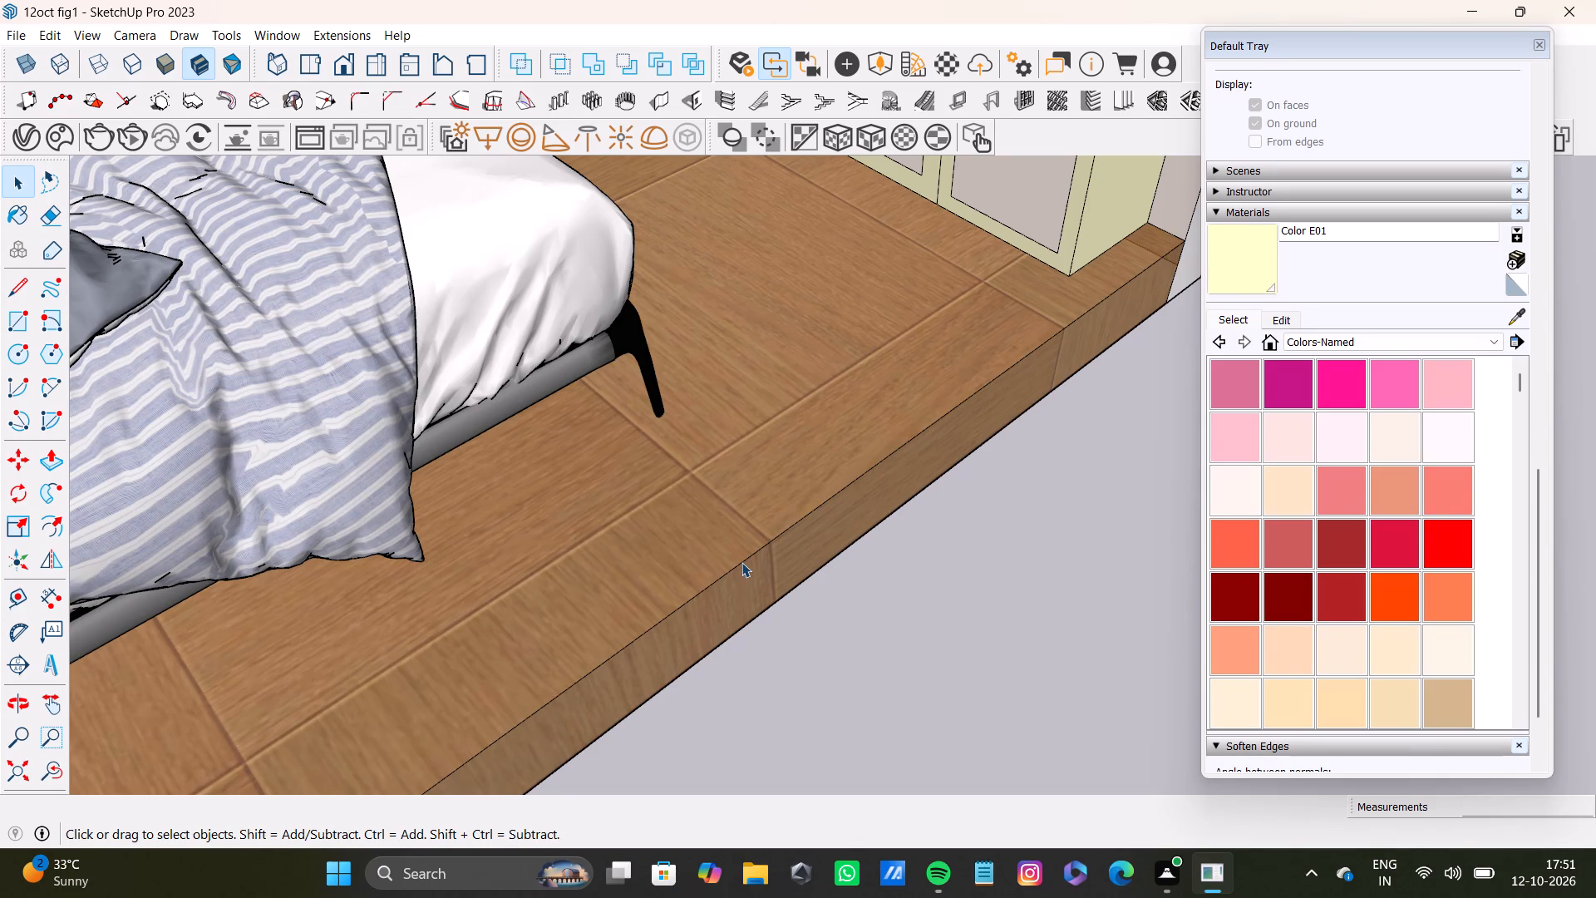
pyautogui.scroll(-7, 756, 555)
pyautogui.keyDown('shift'); pyautogui.moveTo(760, 553); pyautogui.dragTo(751, 514, button='middle'); pyautogui.keyUp('shift')
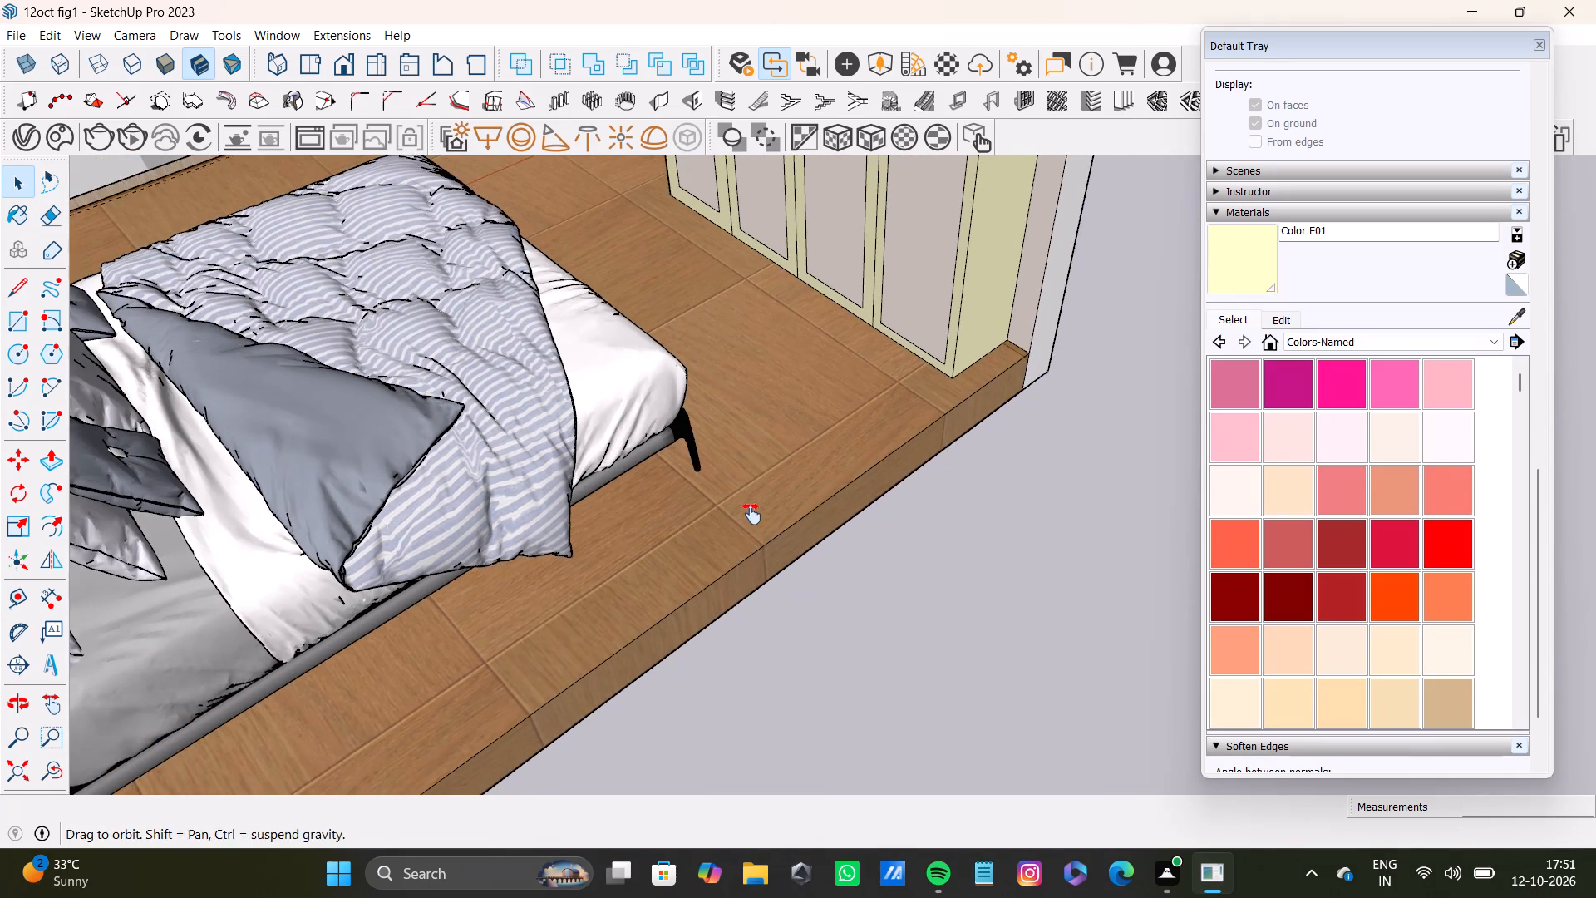
pyautogui.keyDown('shift'); pyautogui.moveTo(751, 514); pyautogui.dragTo(751, 508, button='middle'); pyautogui.keyUp('shift')
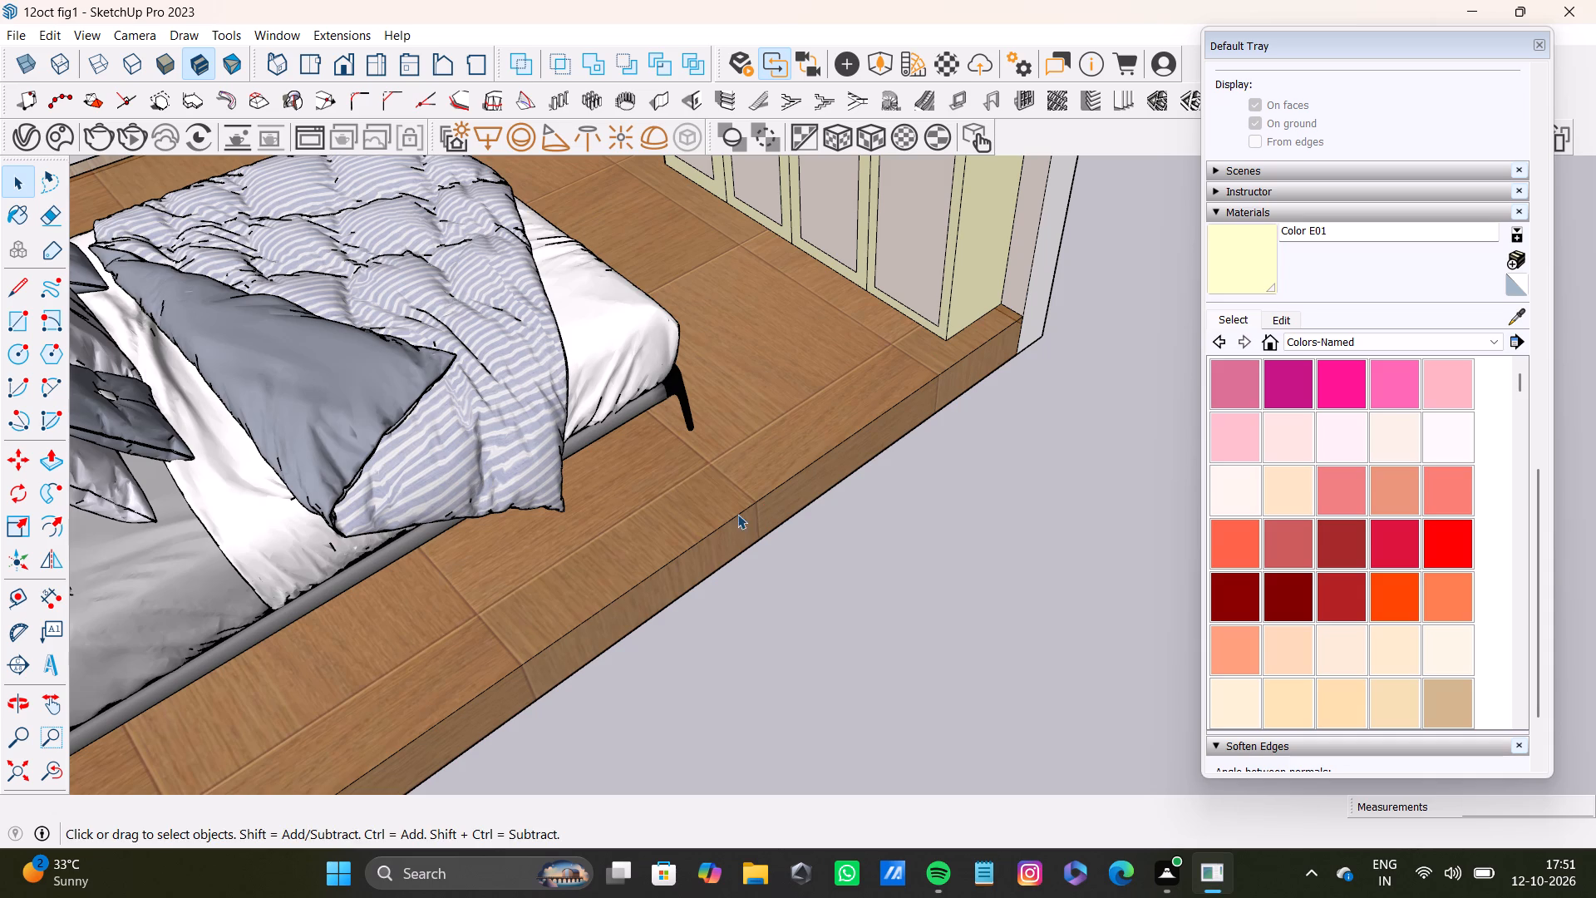
pyautogui.click(736, 526)
pyautogui.click(737, 532)
pyautogui.scroll(-9, 740, 533)
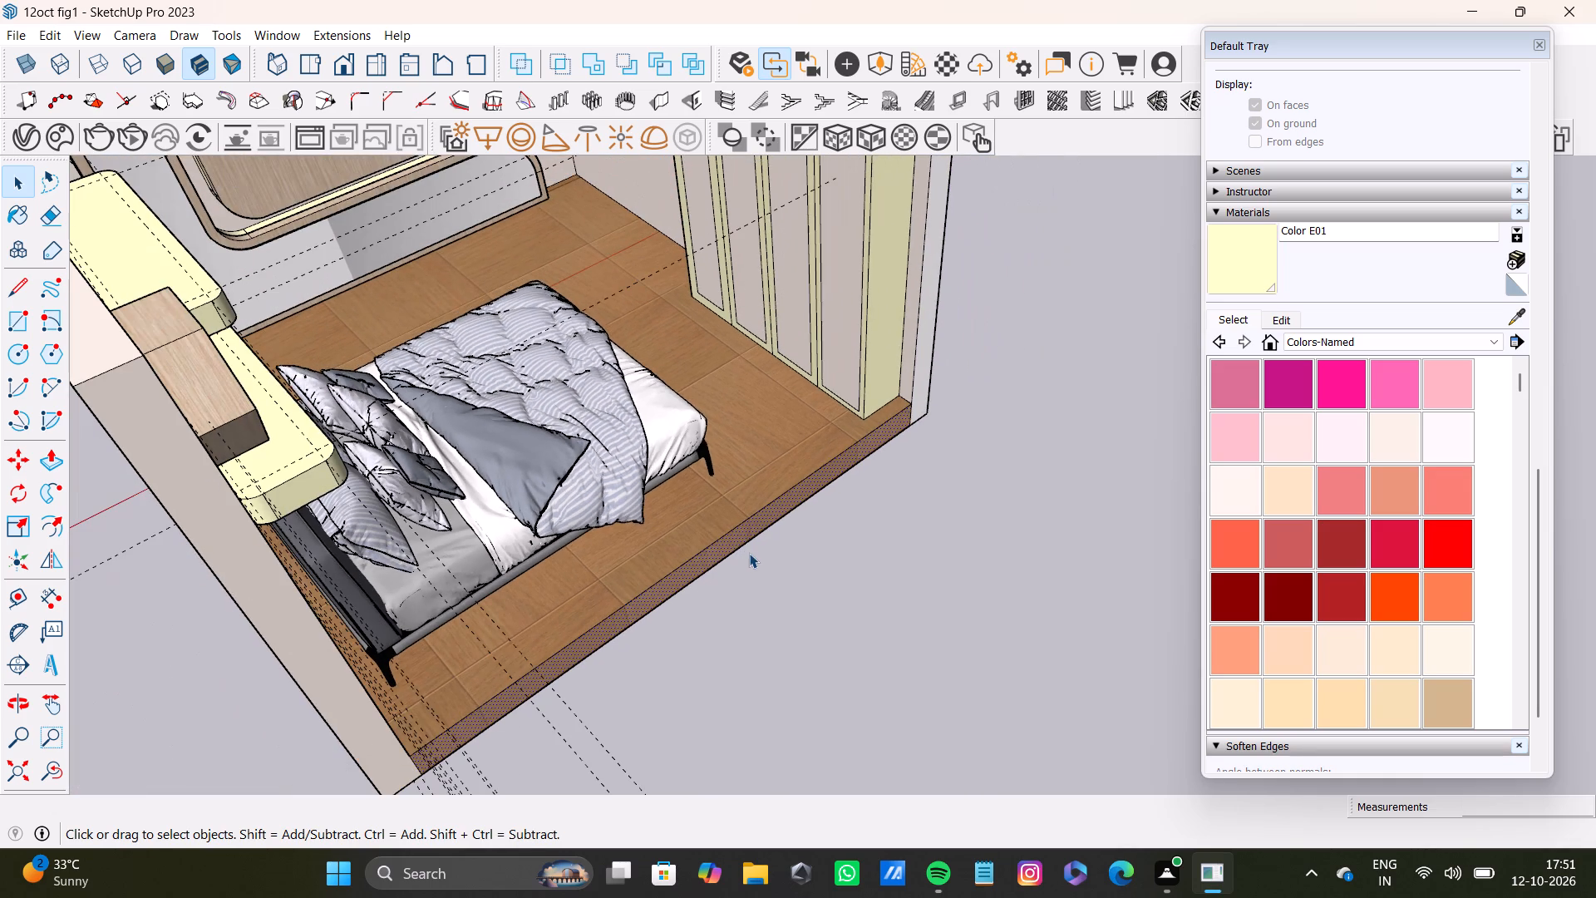
pyautogui.press('p')
pyautogui.moveTo(738, 531); pyautogui.dragTo(731, 553)
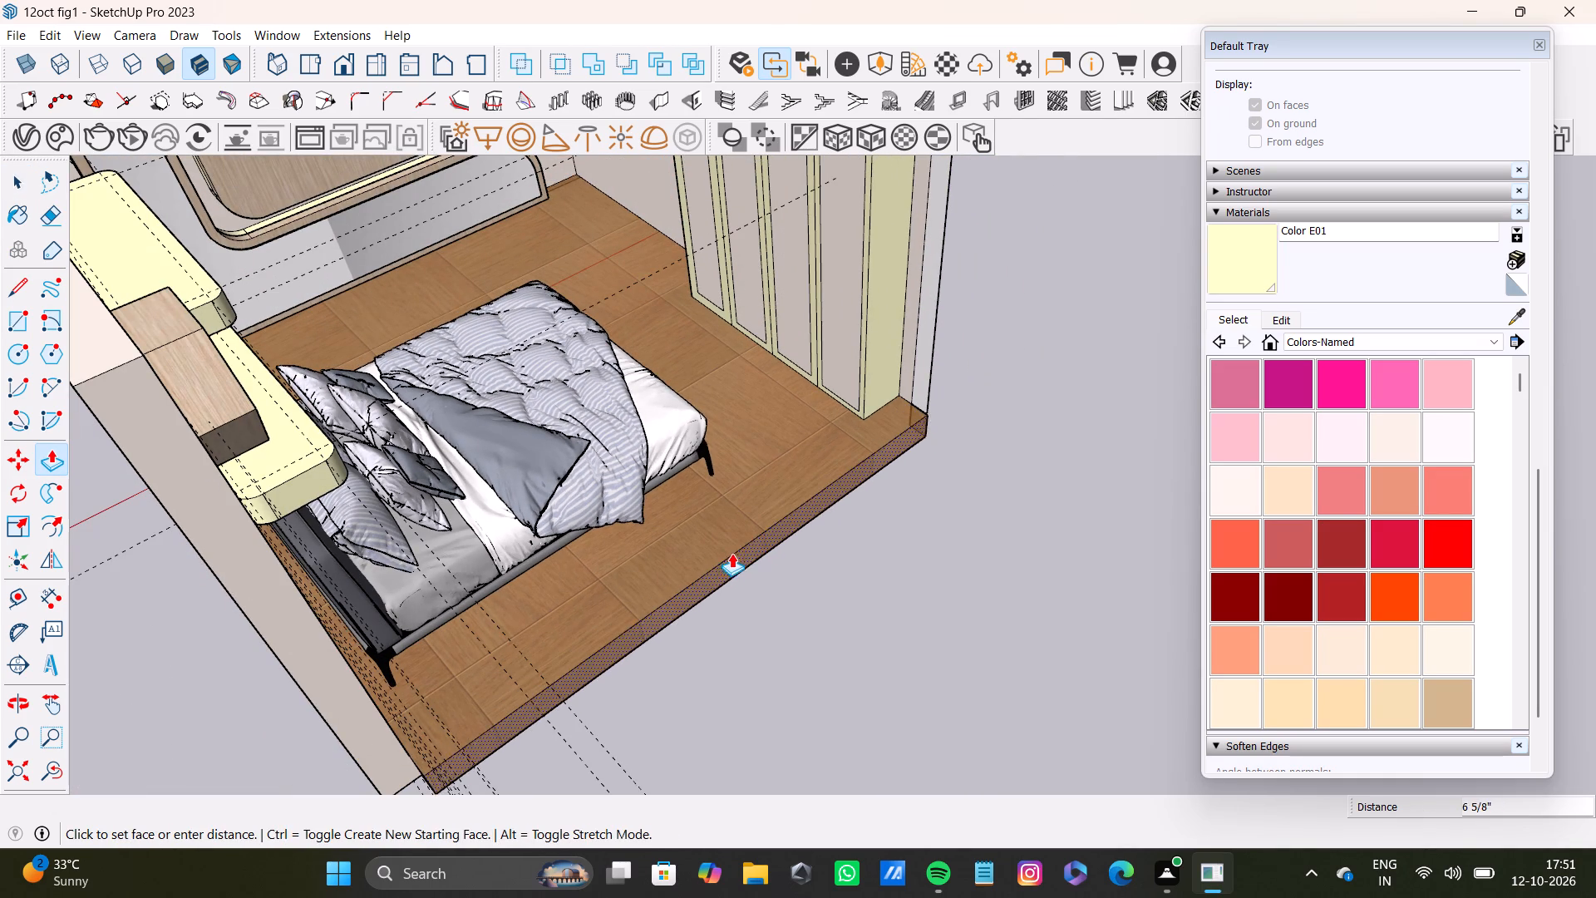
pyautogui.moveTo(731, 553); pyautogui.dragTo(746, 560)
pyautogui.scroll(-4, 832, 609)
pyautogui.moveTo(834, 617); pyautogui.dragTo(782, 412, button='middle')
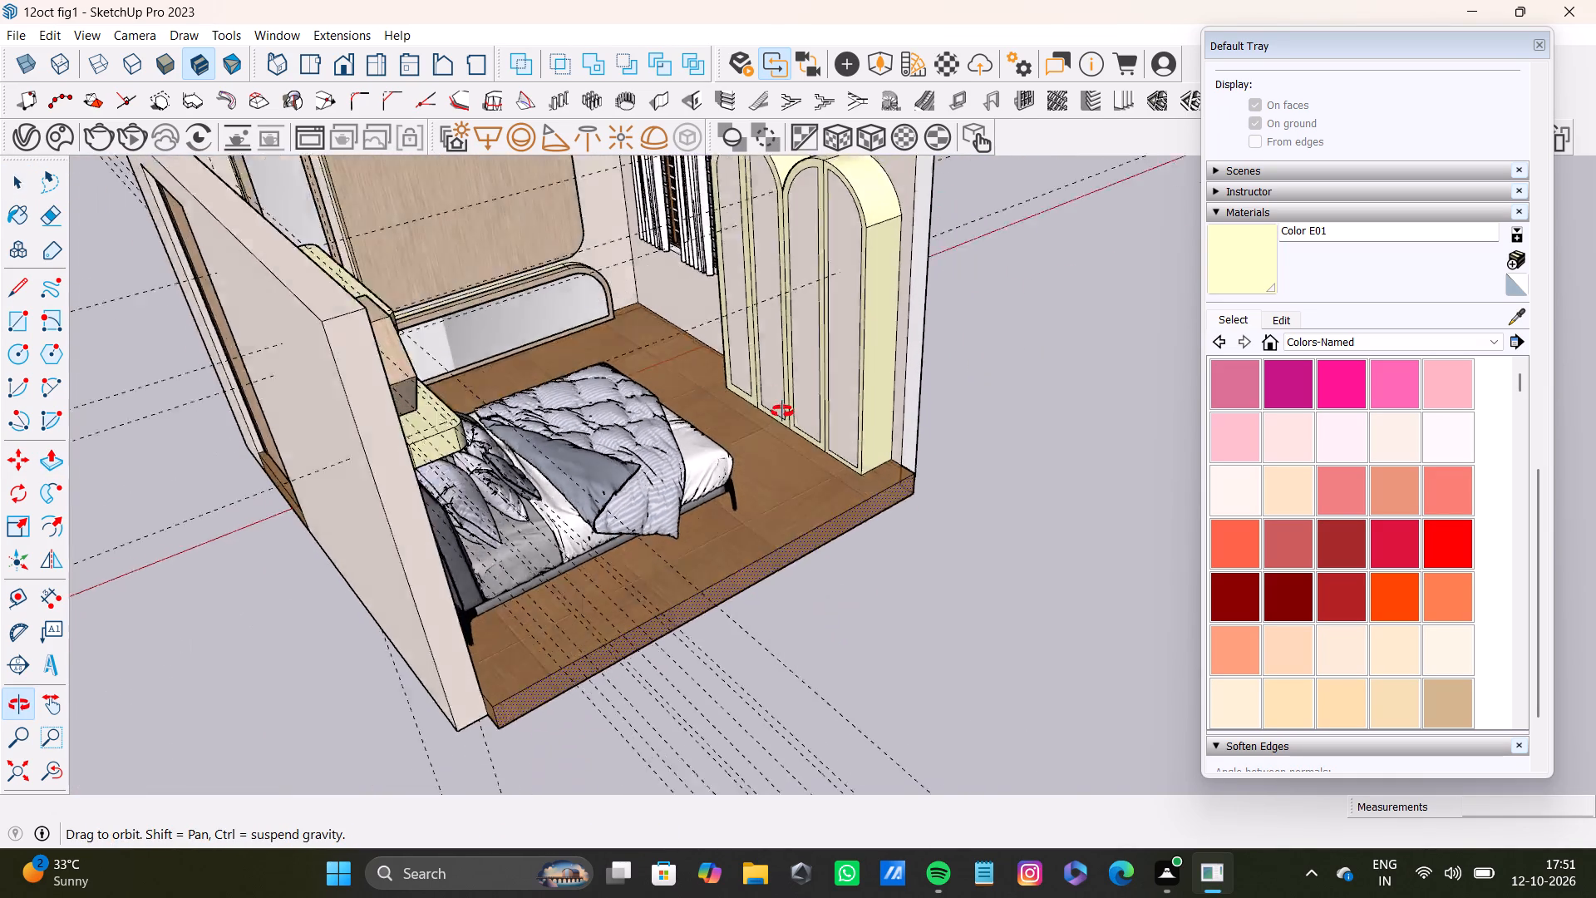
pyautogui.moveTo(782, 412); pyautogui.dragTo(712, 178, button='middle')
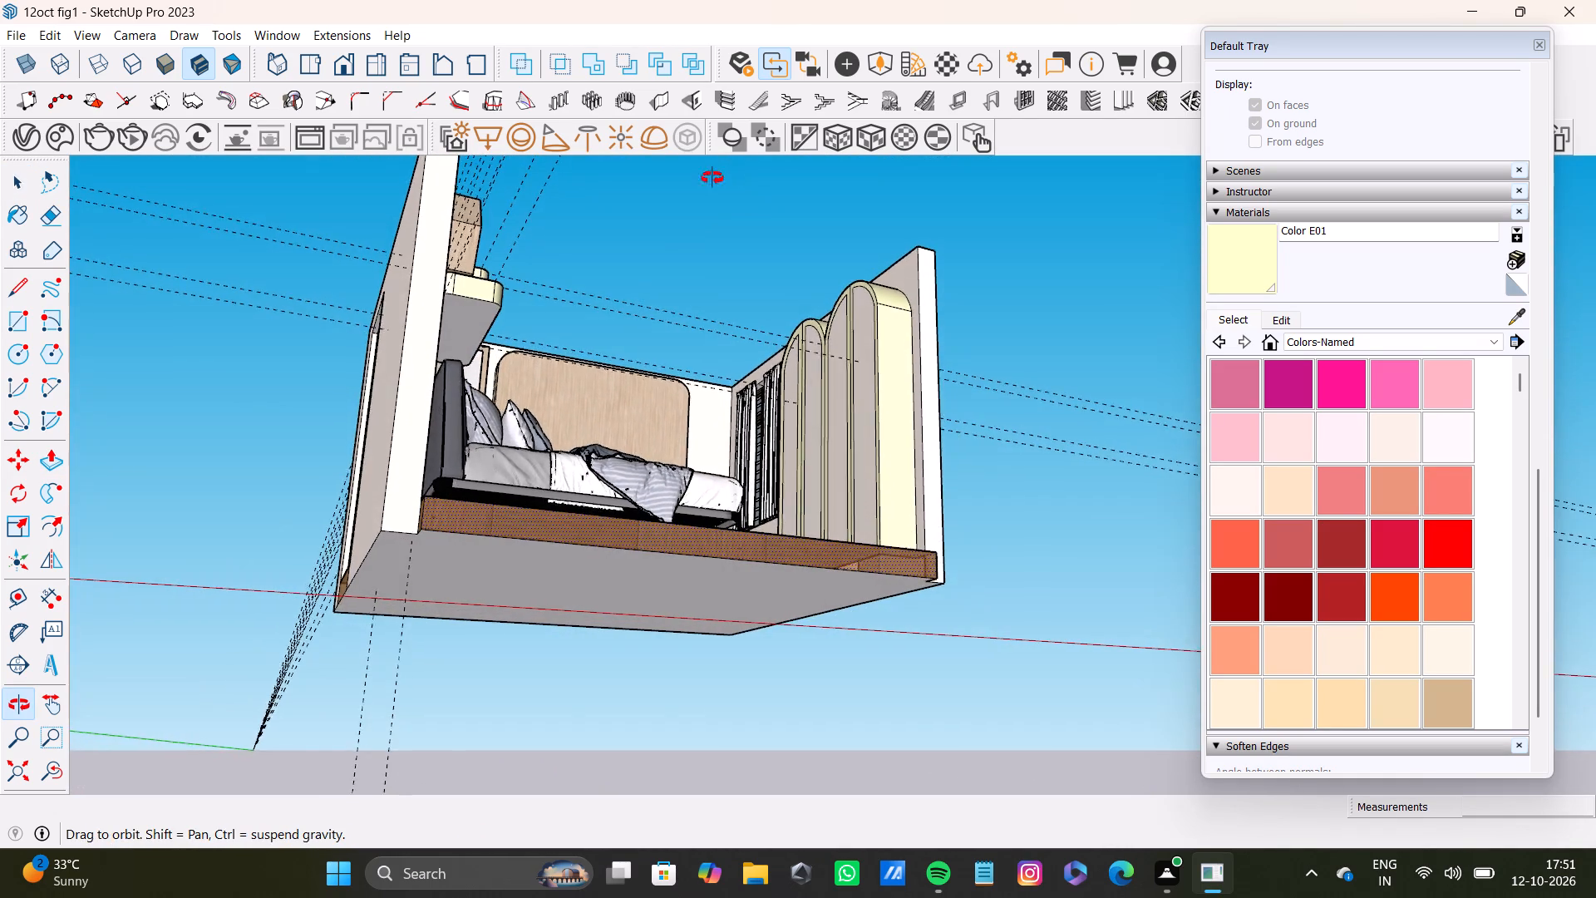
pyautogui.moveTo(712, 178); pyautogui.dragTo(800, 631, button='middle')
pyautogui.press('space')
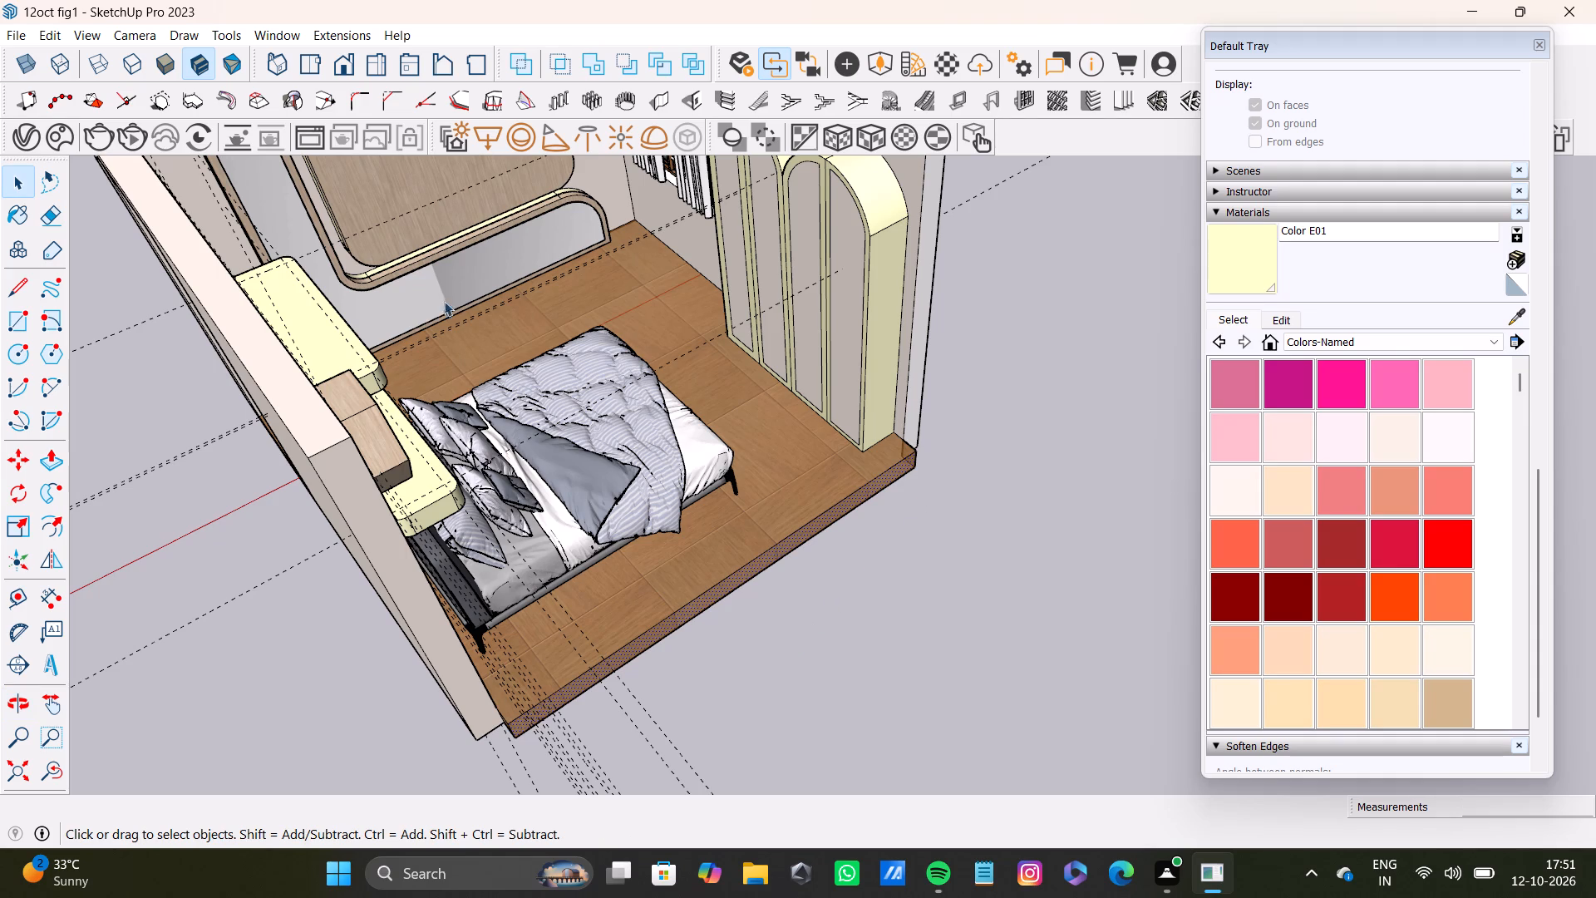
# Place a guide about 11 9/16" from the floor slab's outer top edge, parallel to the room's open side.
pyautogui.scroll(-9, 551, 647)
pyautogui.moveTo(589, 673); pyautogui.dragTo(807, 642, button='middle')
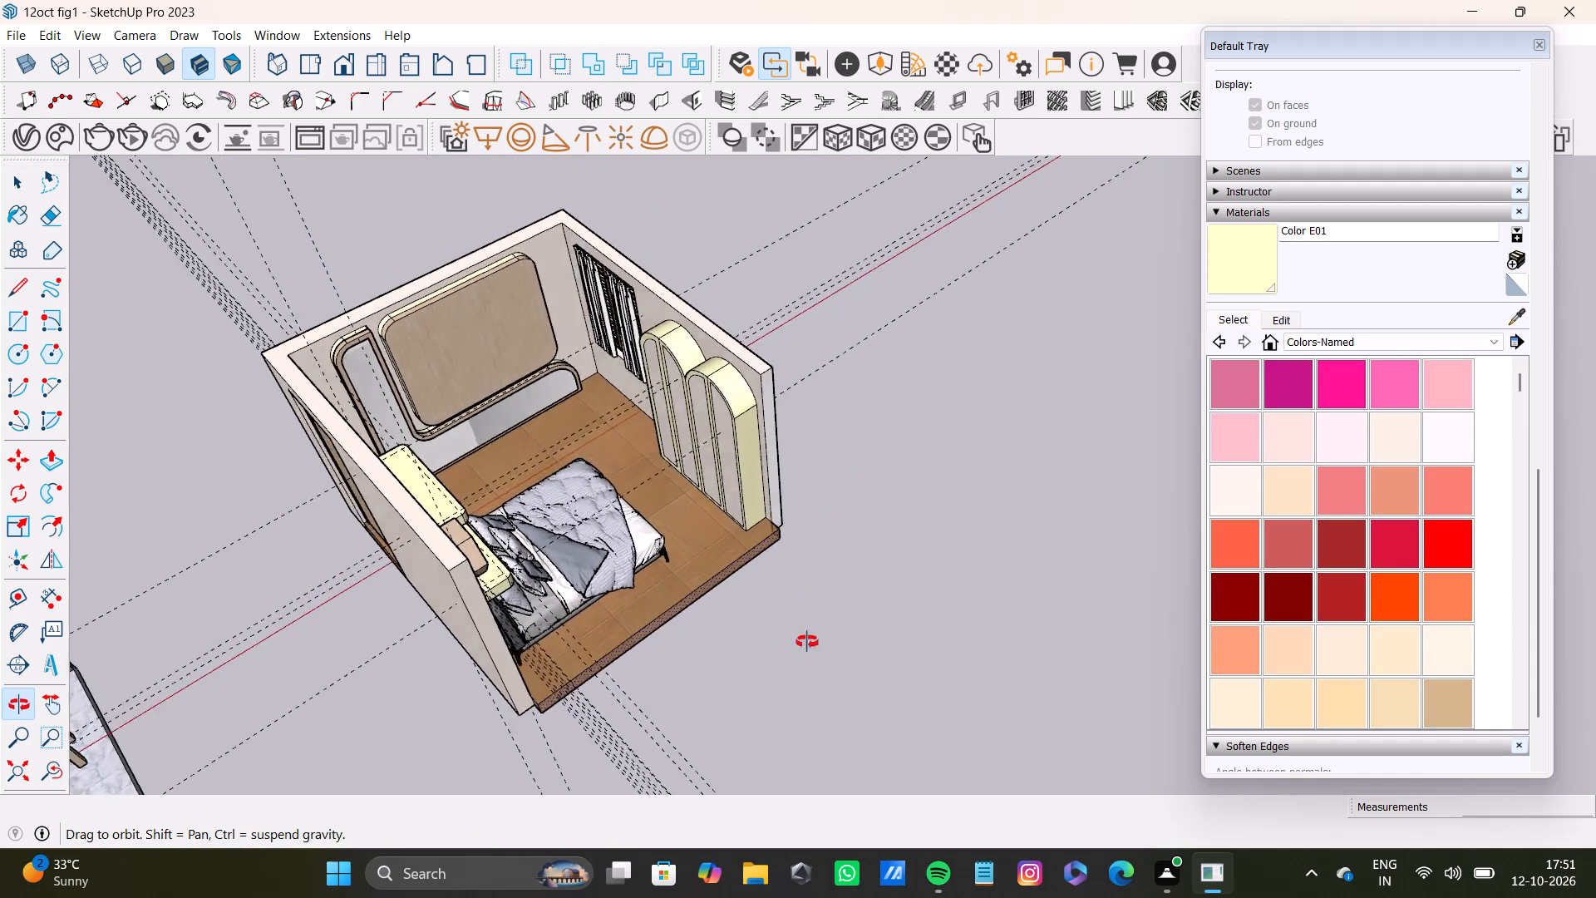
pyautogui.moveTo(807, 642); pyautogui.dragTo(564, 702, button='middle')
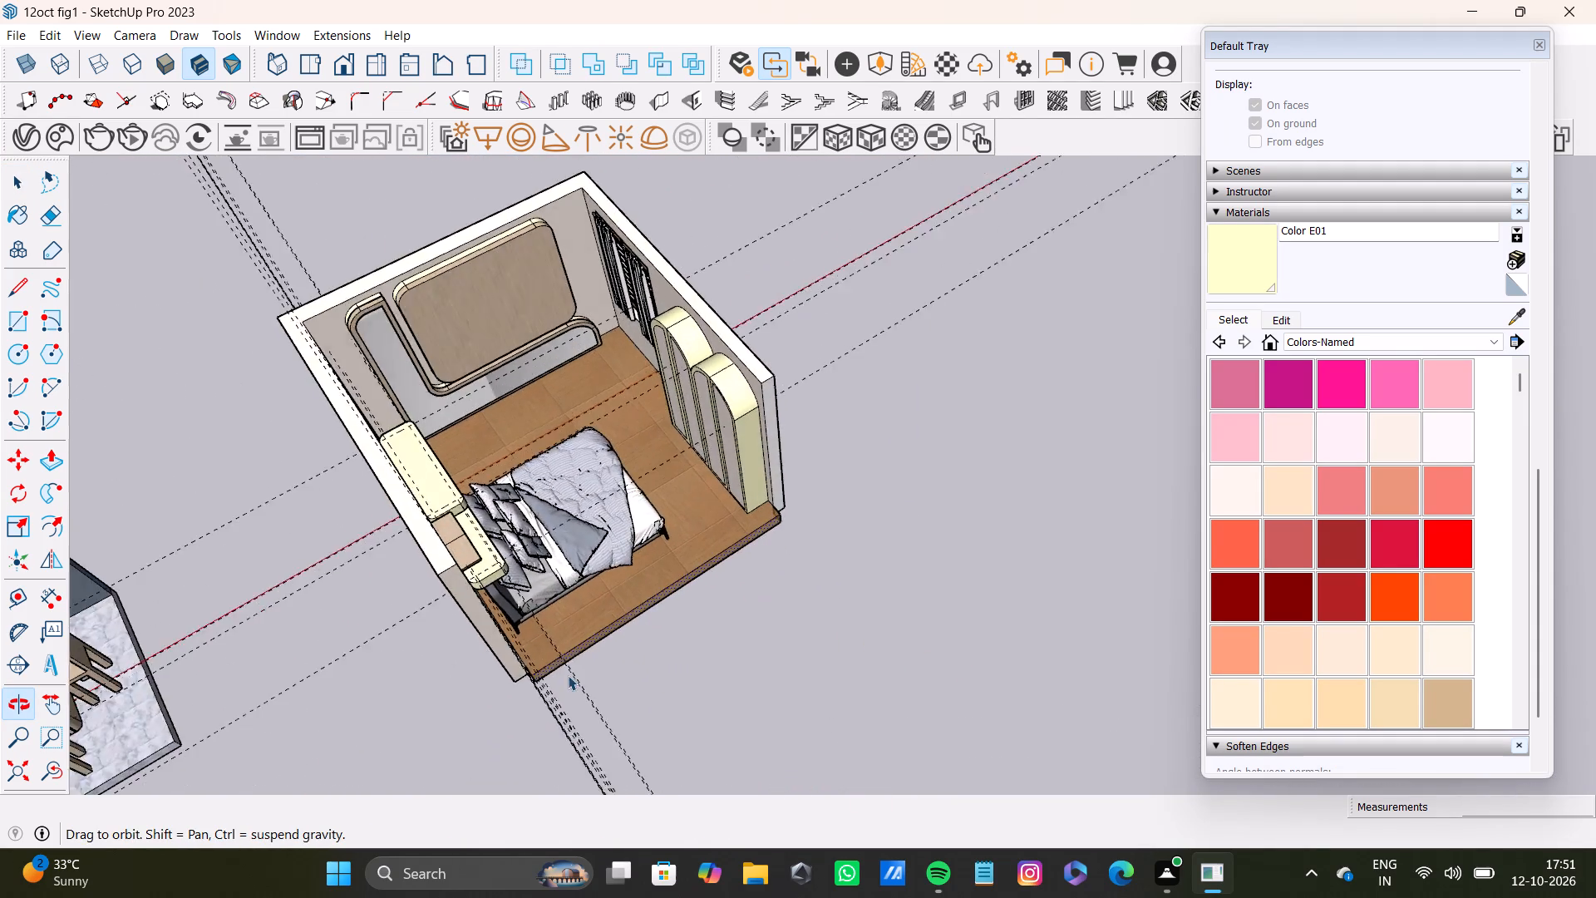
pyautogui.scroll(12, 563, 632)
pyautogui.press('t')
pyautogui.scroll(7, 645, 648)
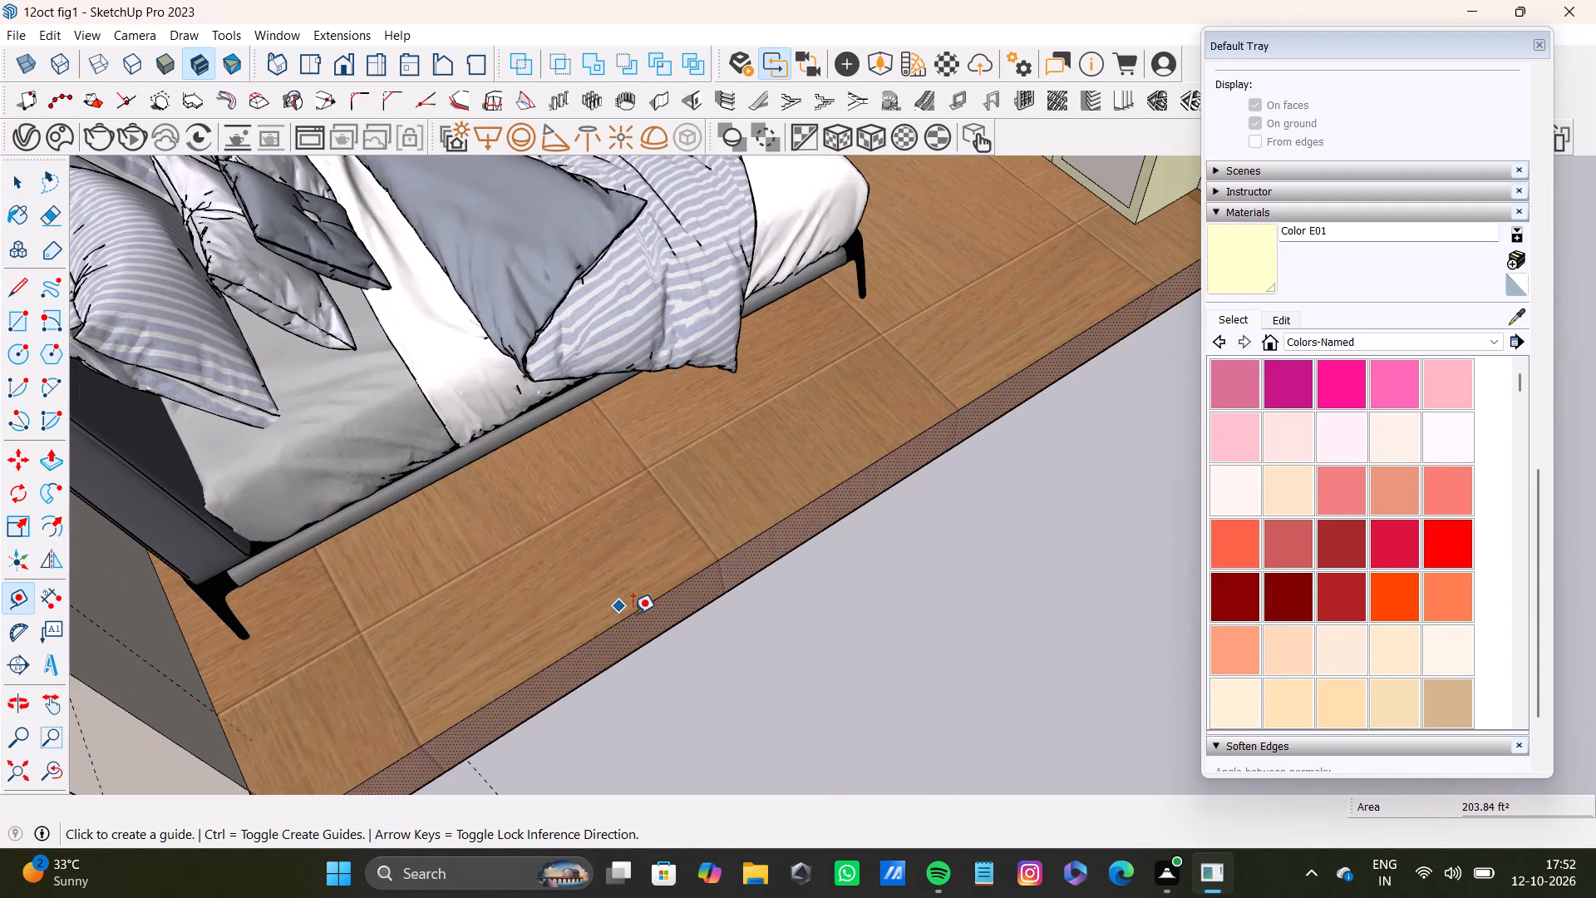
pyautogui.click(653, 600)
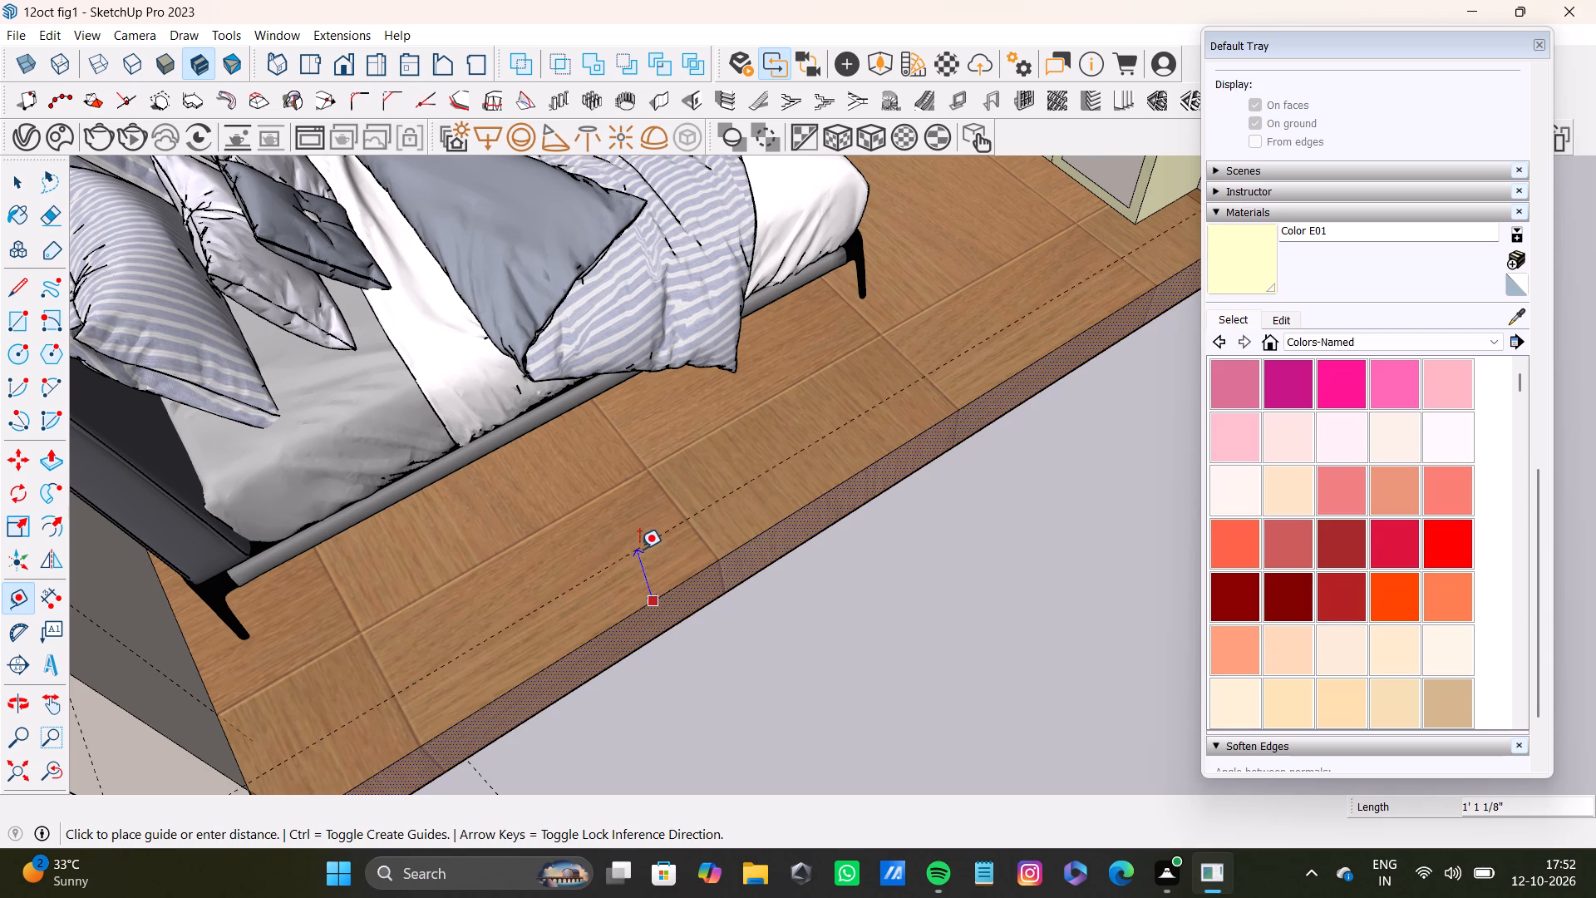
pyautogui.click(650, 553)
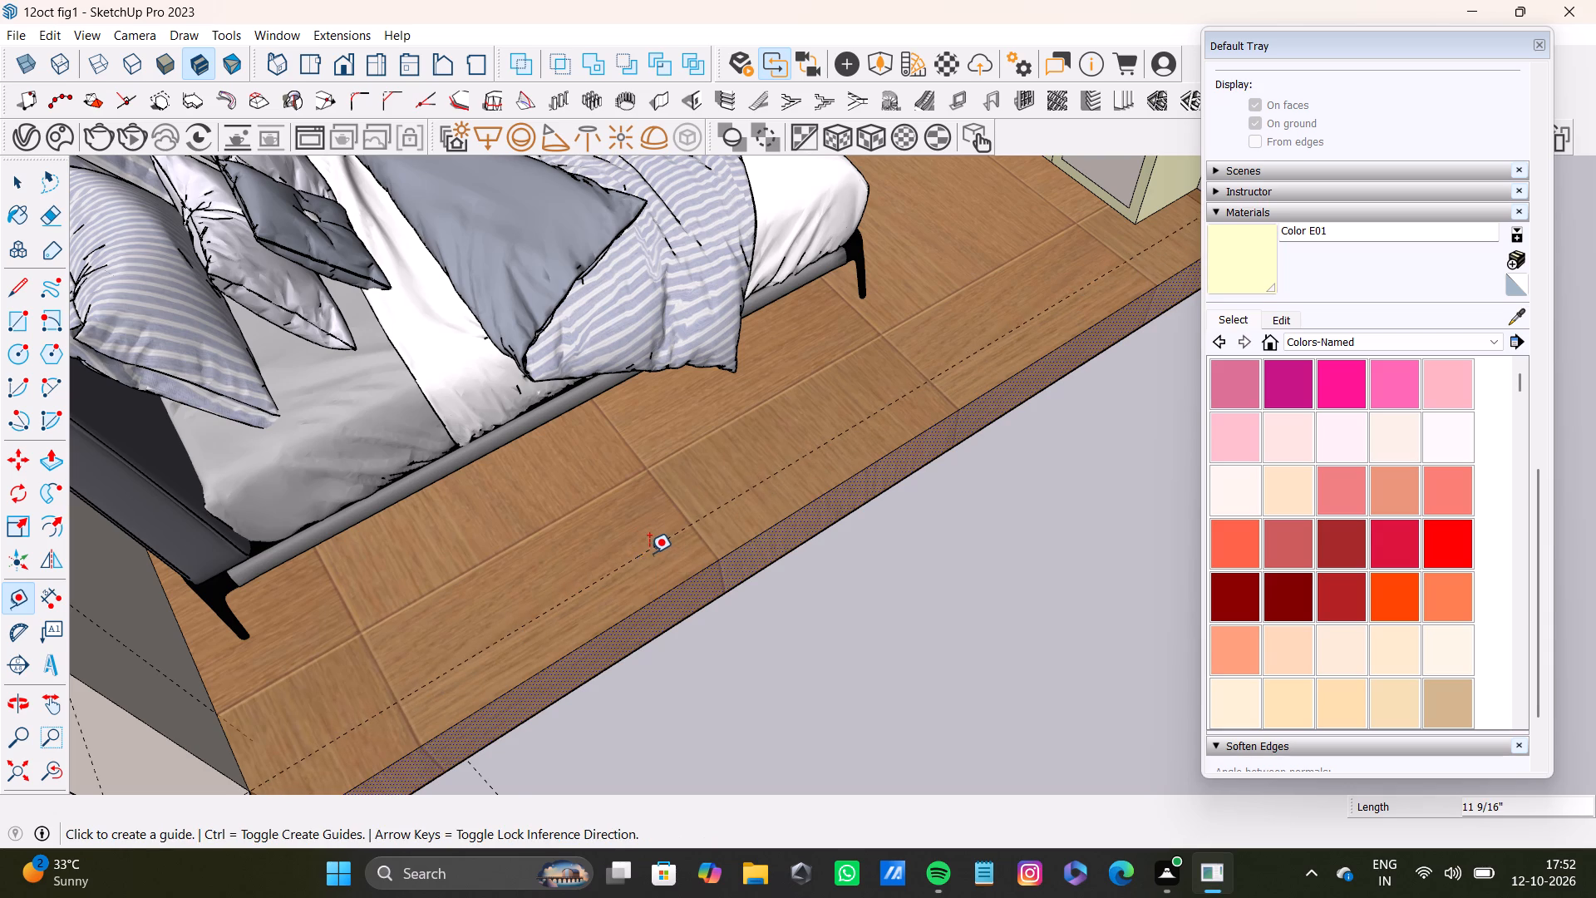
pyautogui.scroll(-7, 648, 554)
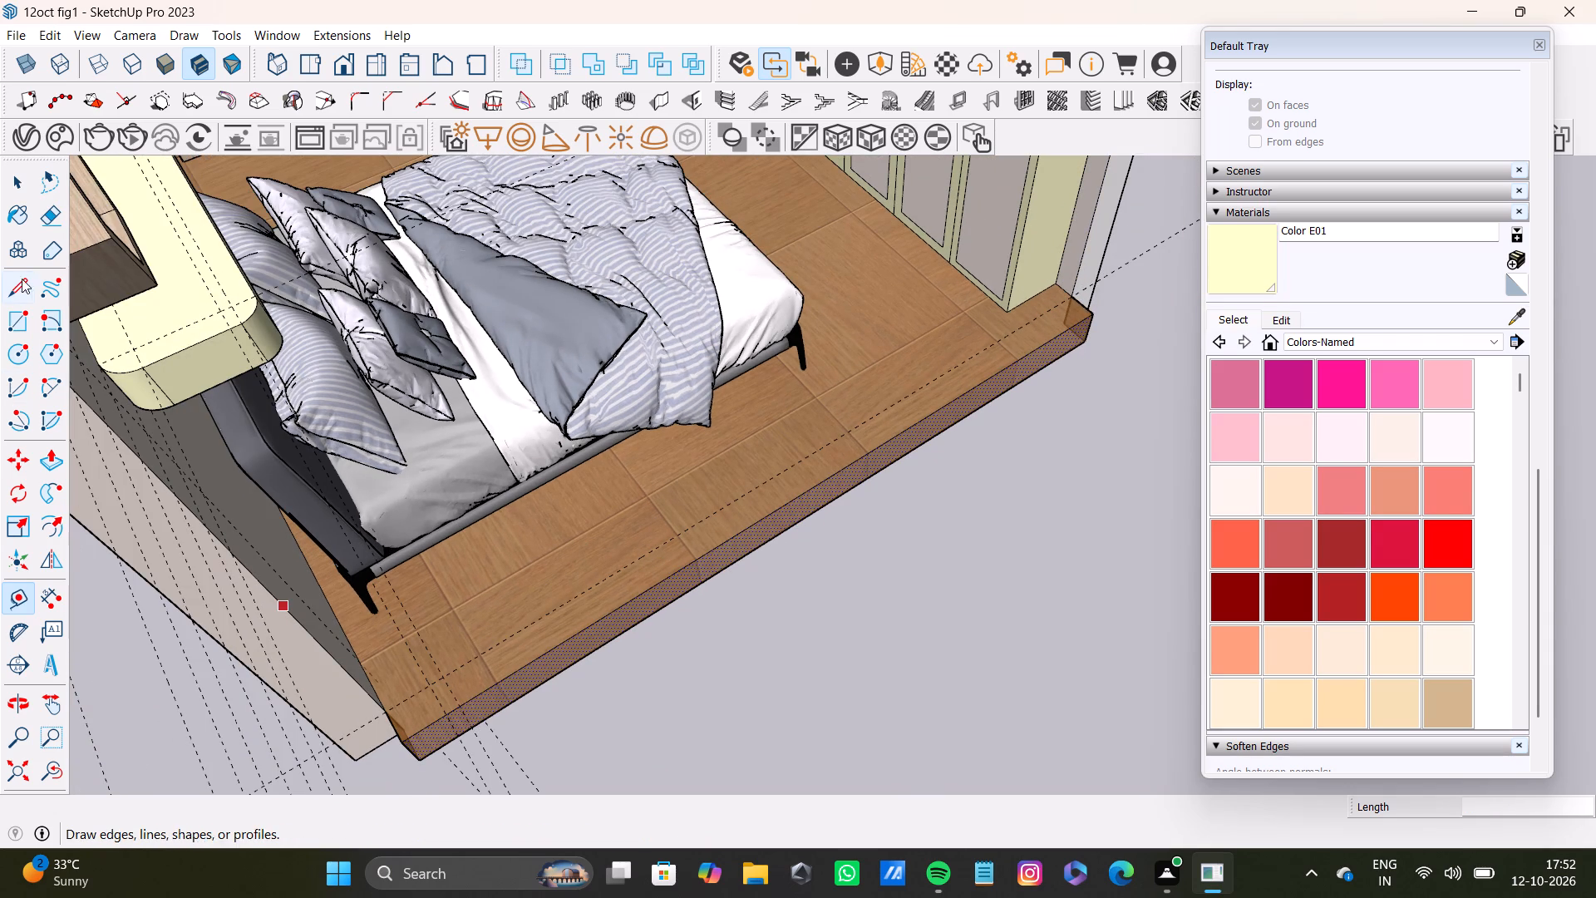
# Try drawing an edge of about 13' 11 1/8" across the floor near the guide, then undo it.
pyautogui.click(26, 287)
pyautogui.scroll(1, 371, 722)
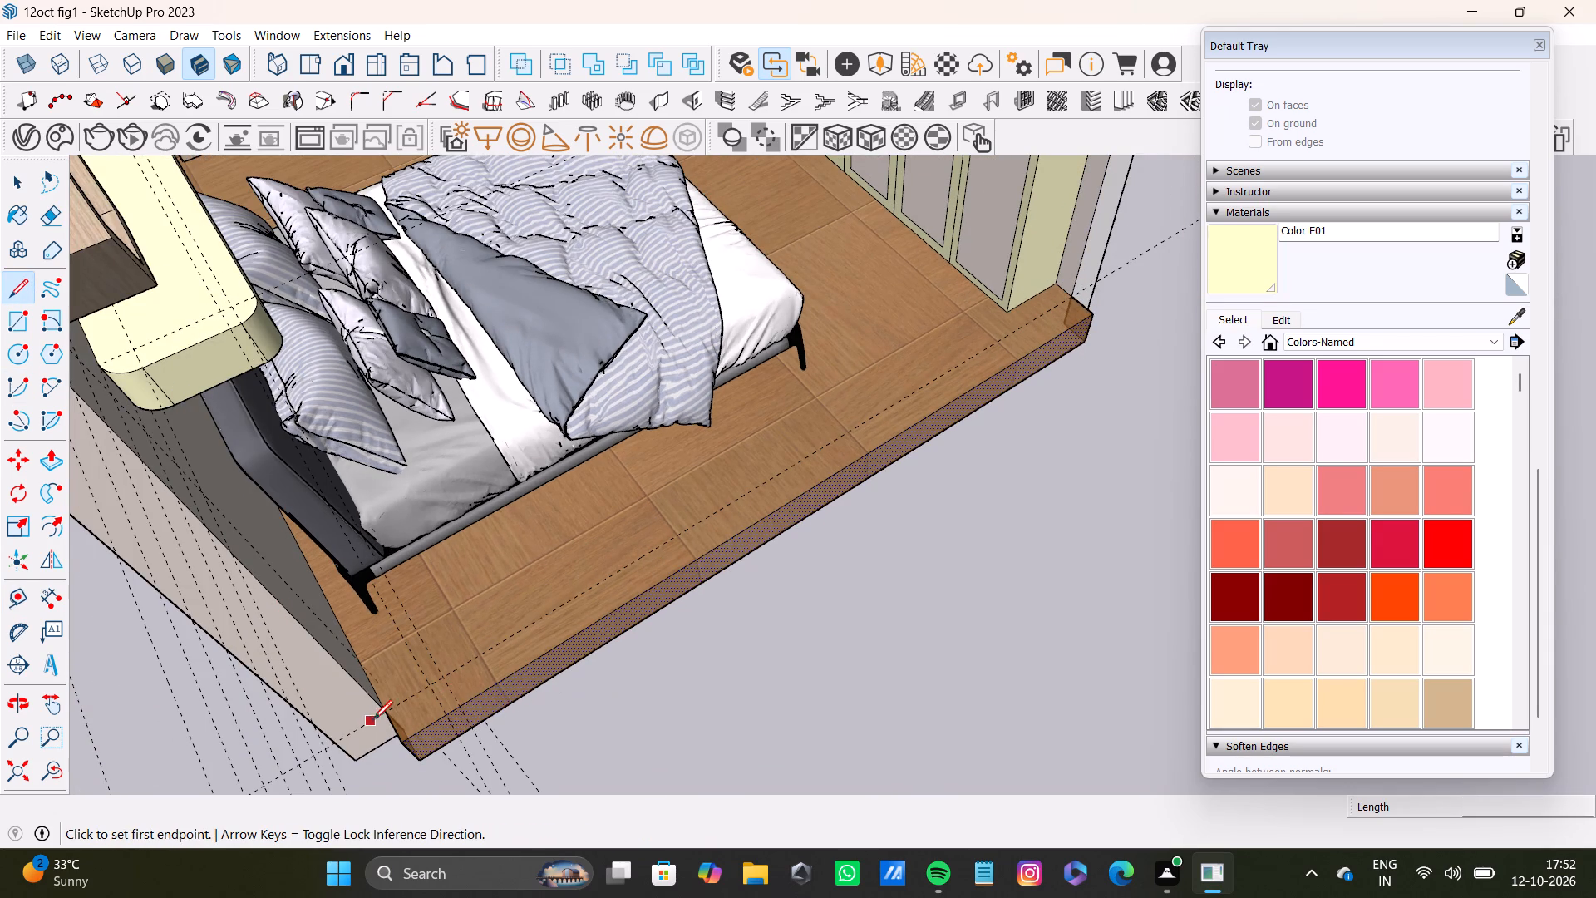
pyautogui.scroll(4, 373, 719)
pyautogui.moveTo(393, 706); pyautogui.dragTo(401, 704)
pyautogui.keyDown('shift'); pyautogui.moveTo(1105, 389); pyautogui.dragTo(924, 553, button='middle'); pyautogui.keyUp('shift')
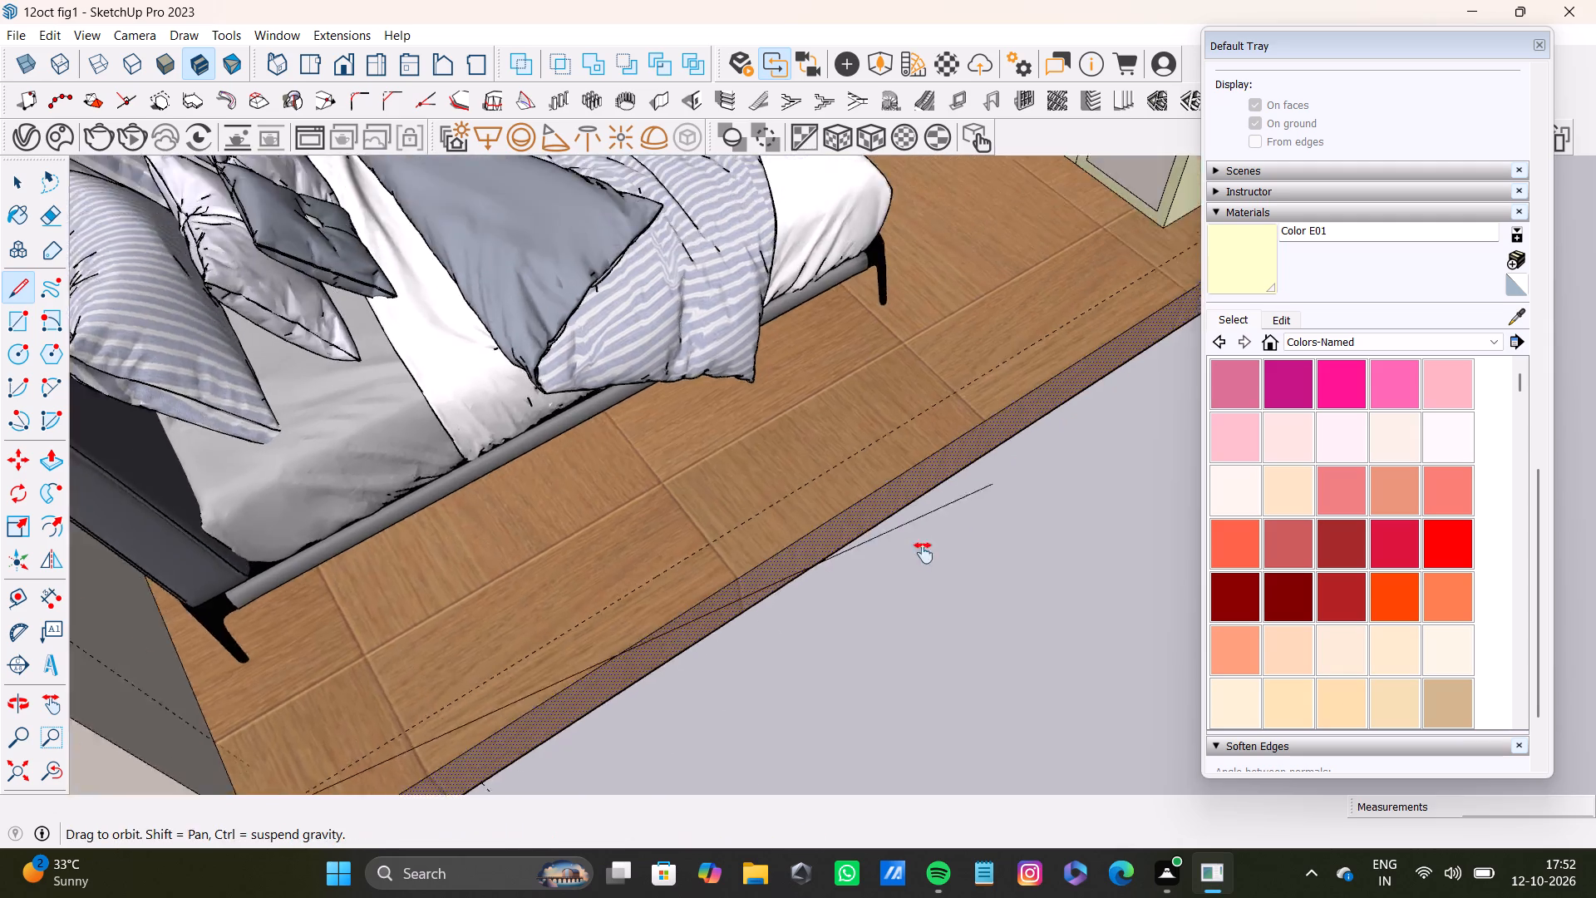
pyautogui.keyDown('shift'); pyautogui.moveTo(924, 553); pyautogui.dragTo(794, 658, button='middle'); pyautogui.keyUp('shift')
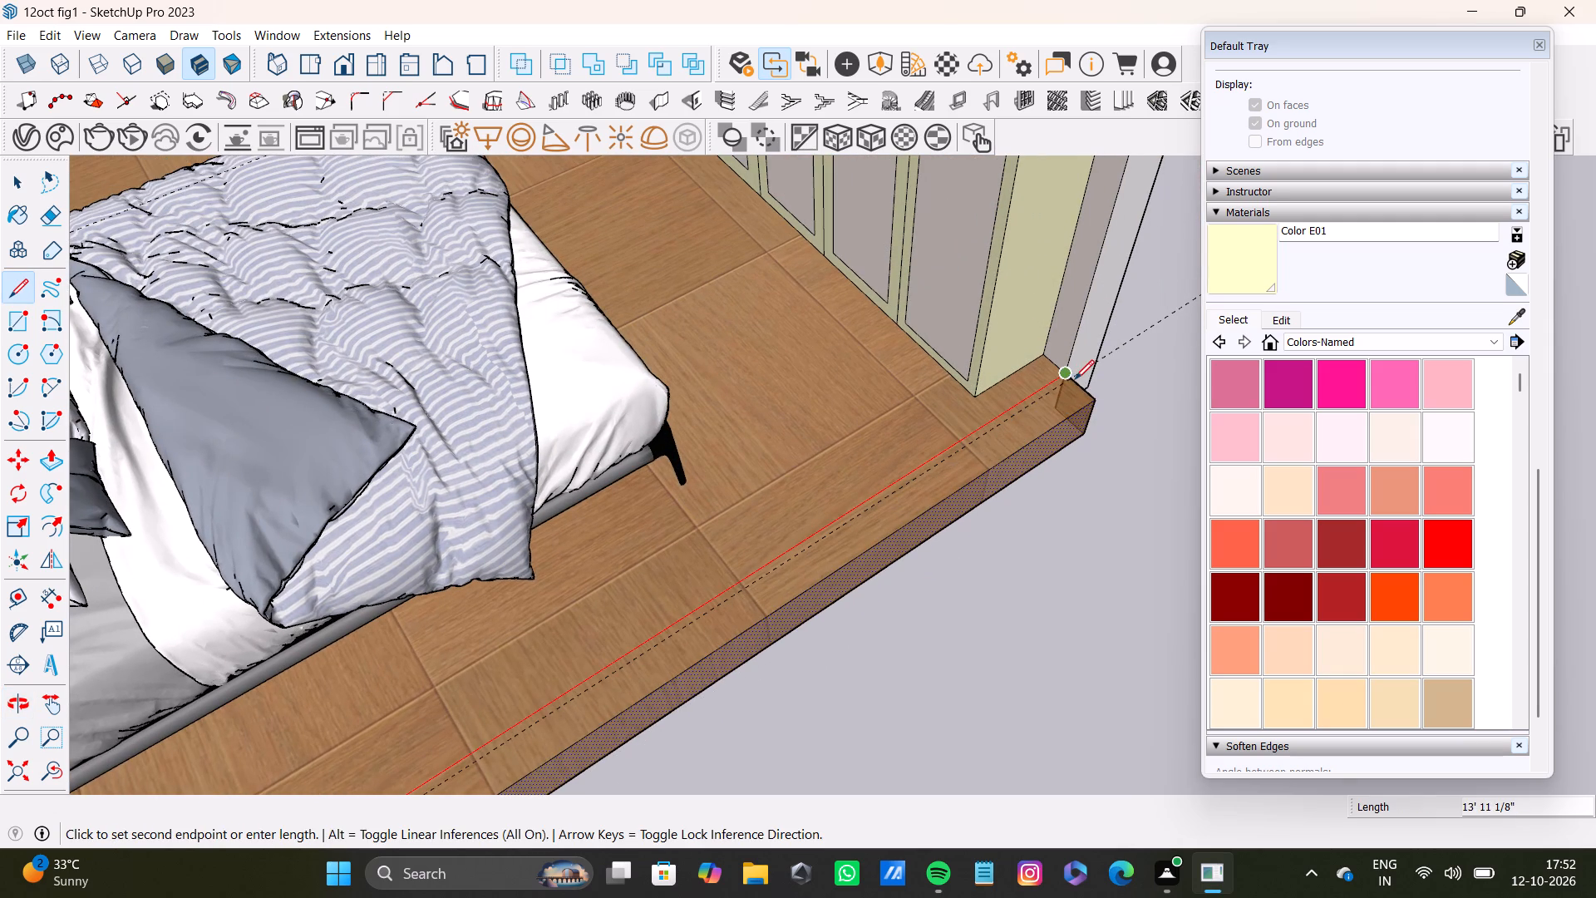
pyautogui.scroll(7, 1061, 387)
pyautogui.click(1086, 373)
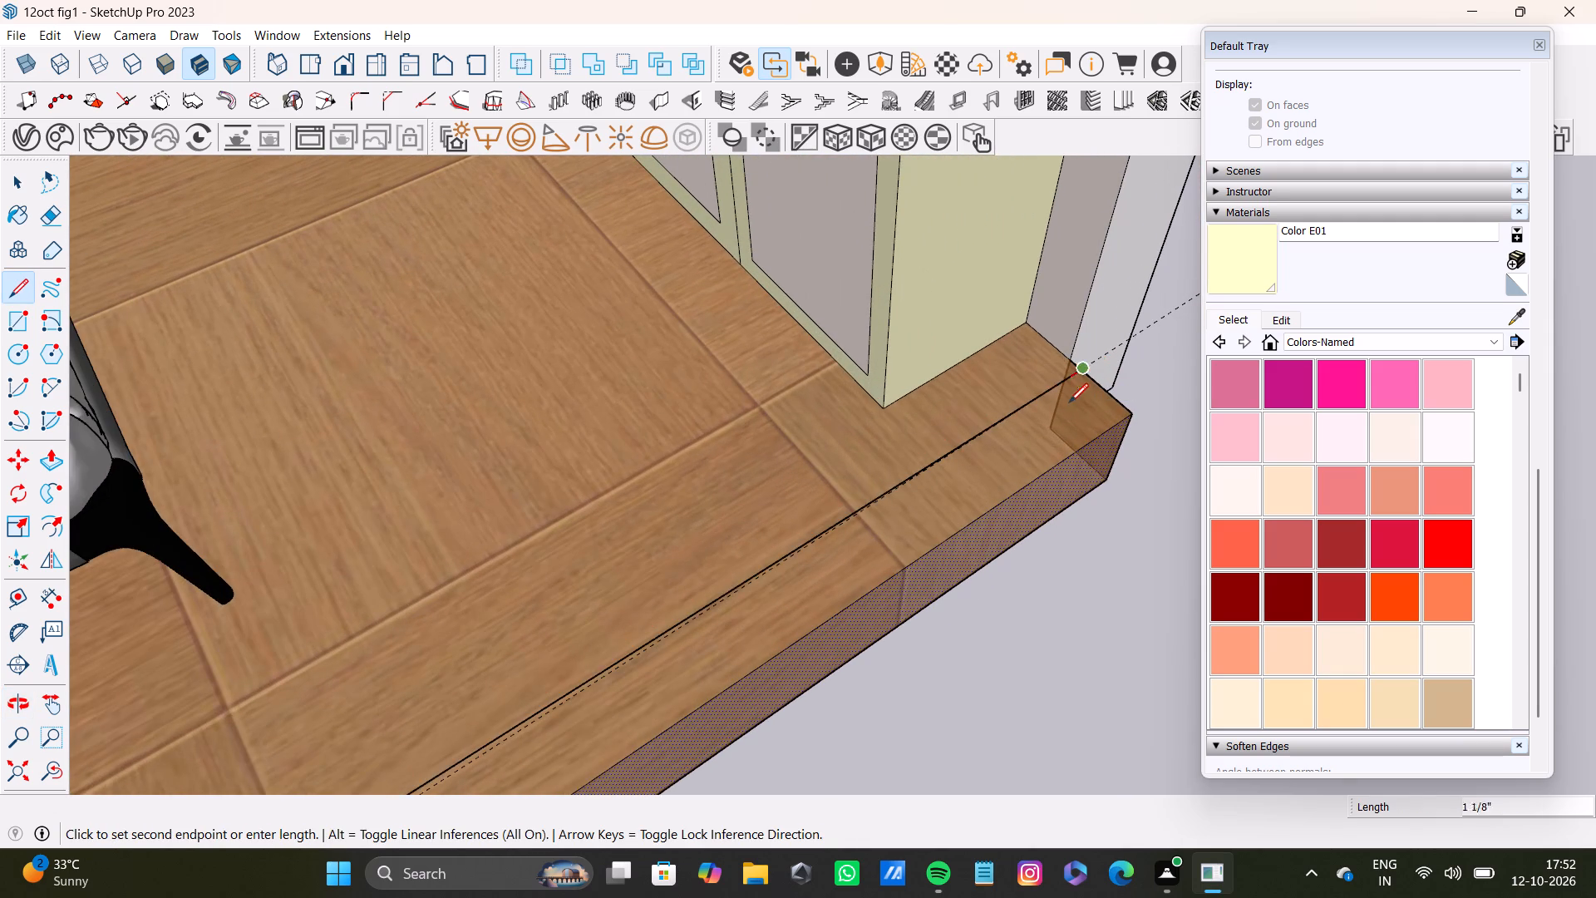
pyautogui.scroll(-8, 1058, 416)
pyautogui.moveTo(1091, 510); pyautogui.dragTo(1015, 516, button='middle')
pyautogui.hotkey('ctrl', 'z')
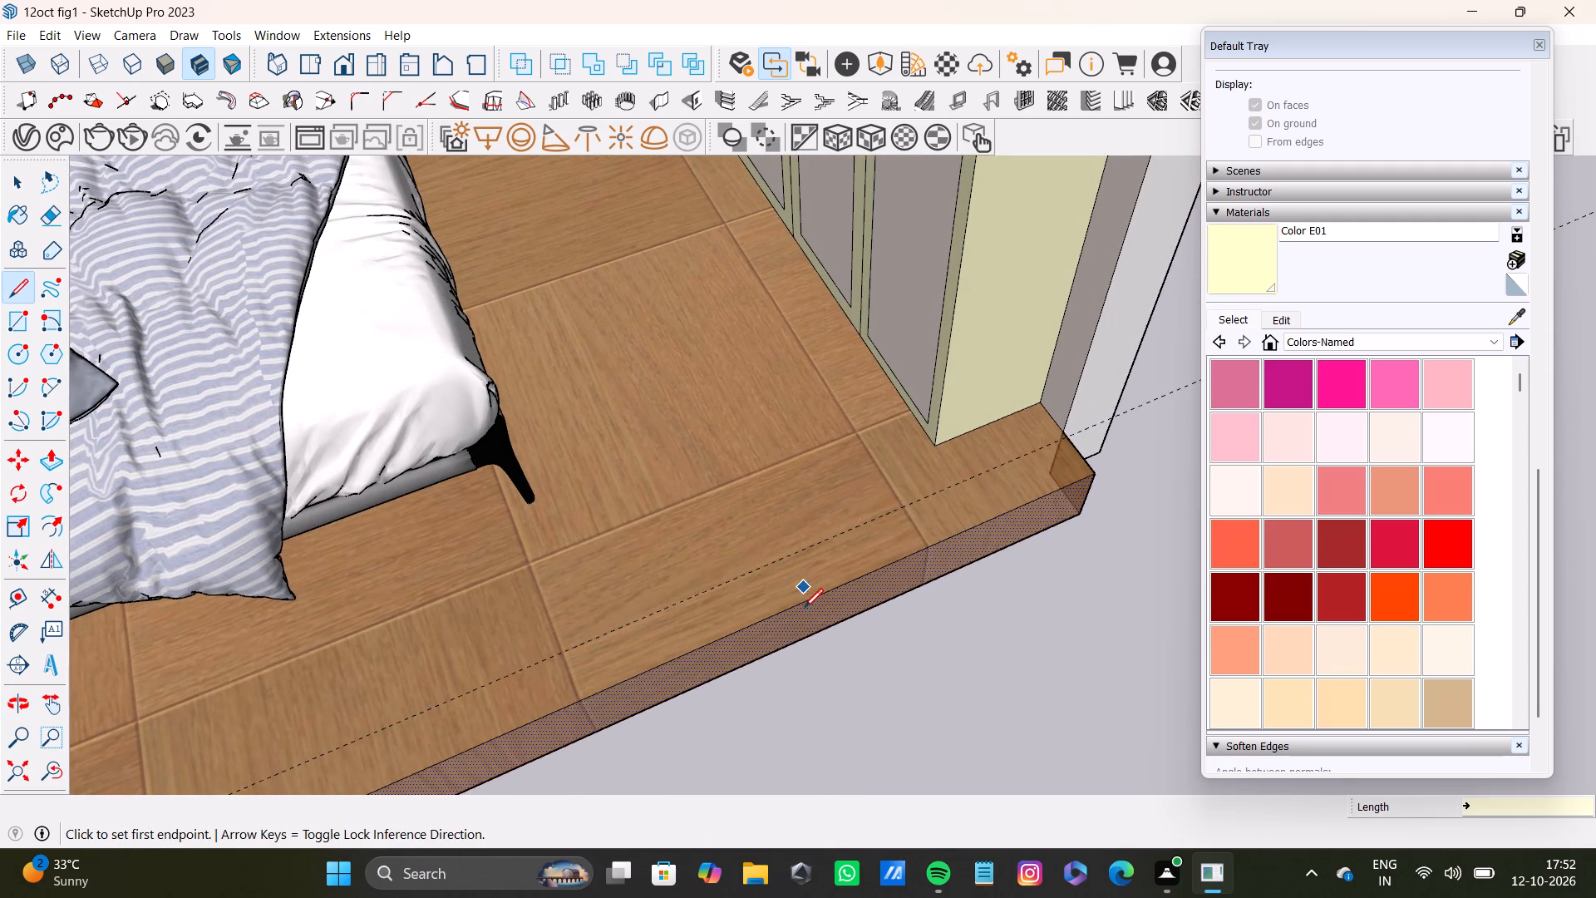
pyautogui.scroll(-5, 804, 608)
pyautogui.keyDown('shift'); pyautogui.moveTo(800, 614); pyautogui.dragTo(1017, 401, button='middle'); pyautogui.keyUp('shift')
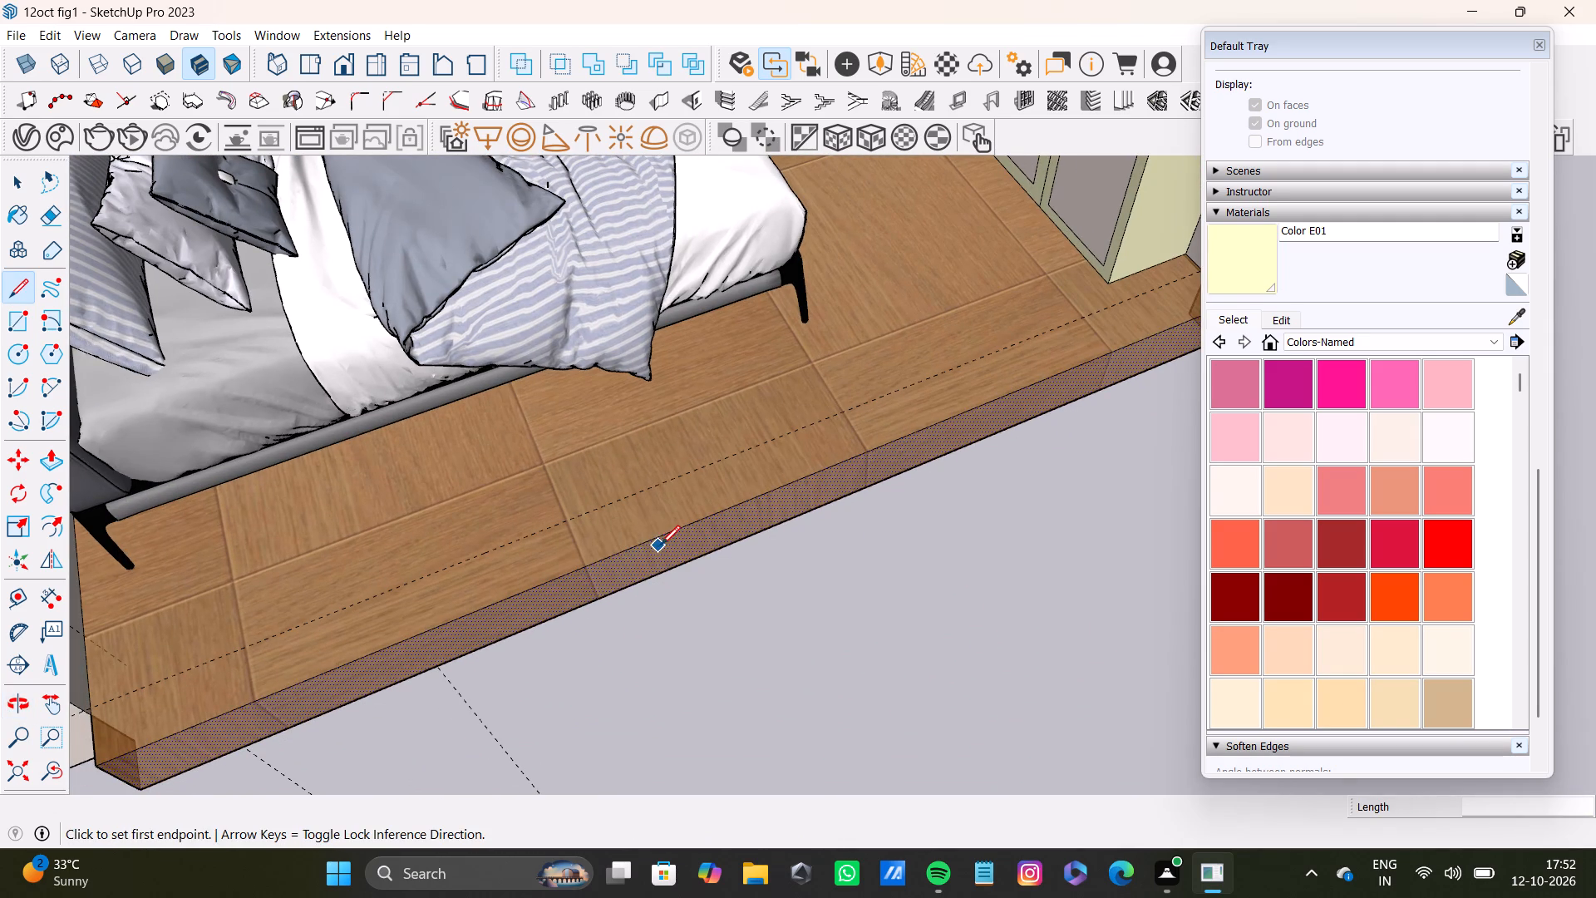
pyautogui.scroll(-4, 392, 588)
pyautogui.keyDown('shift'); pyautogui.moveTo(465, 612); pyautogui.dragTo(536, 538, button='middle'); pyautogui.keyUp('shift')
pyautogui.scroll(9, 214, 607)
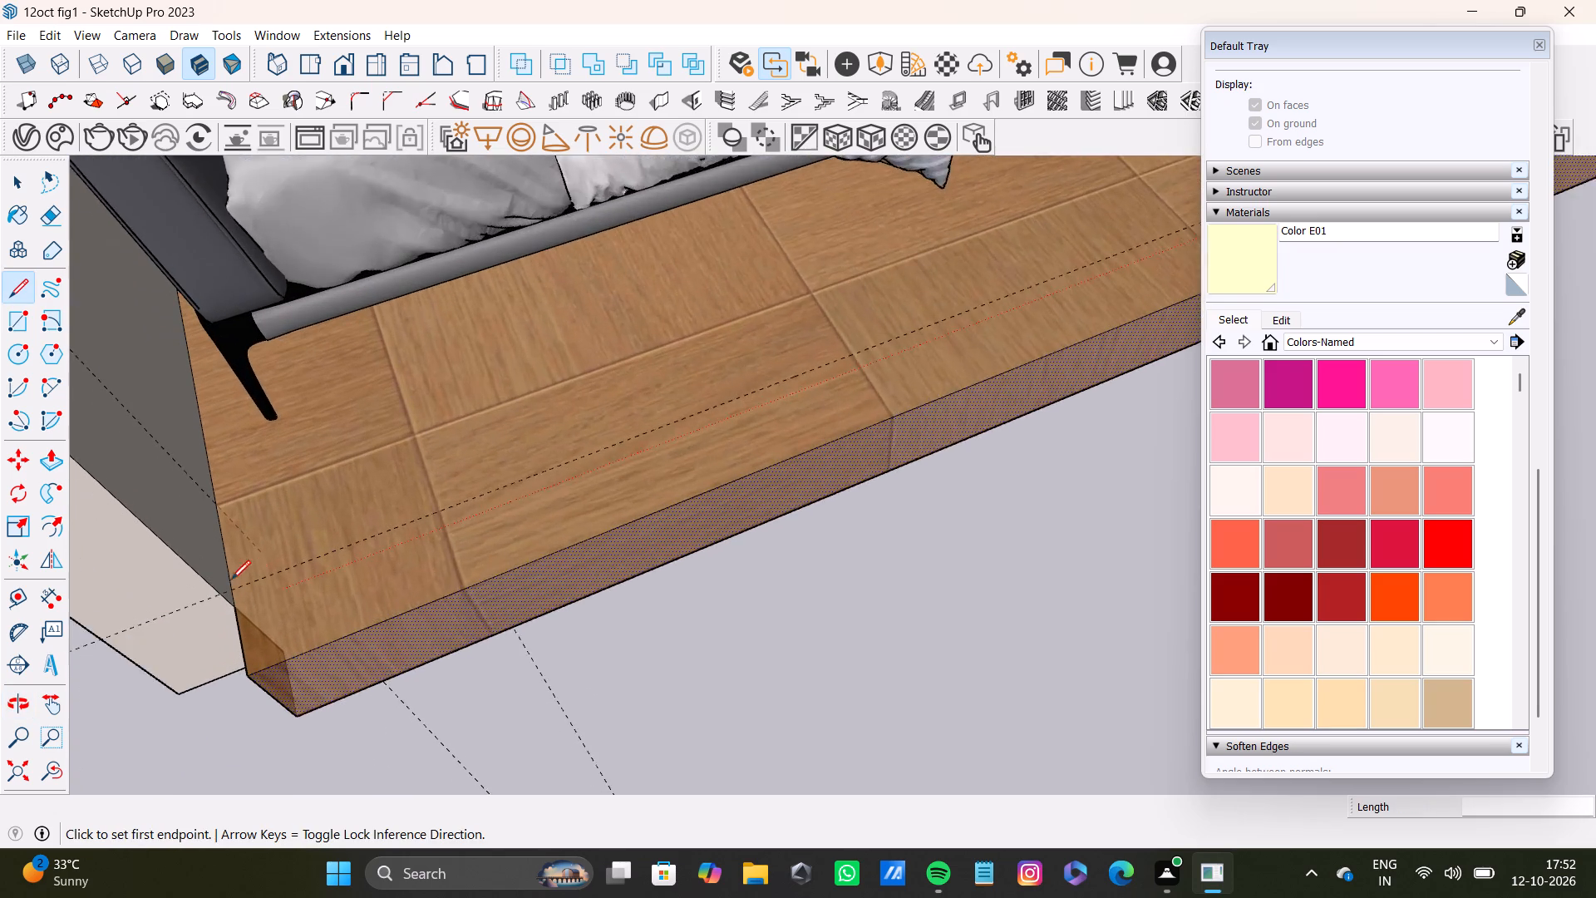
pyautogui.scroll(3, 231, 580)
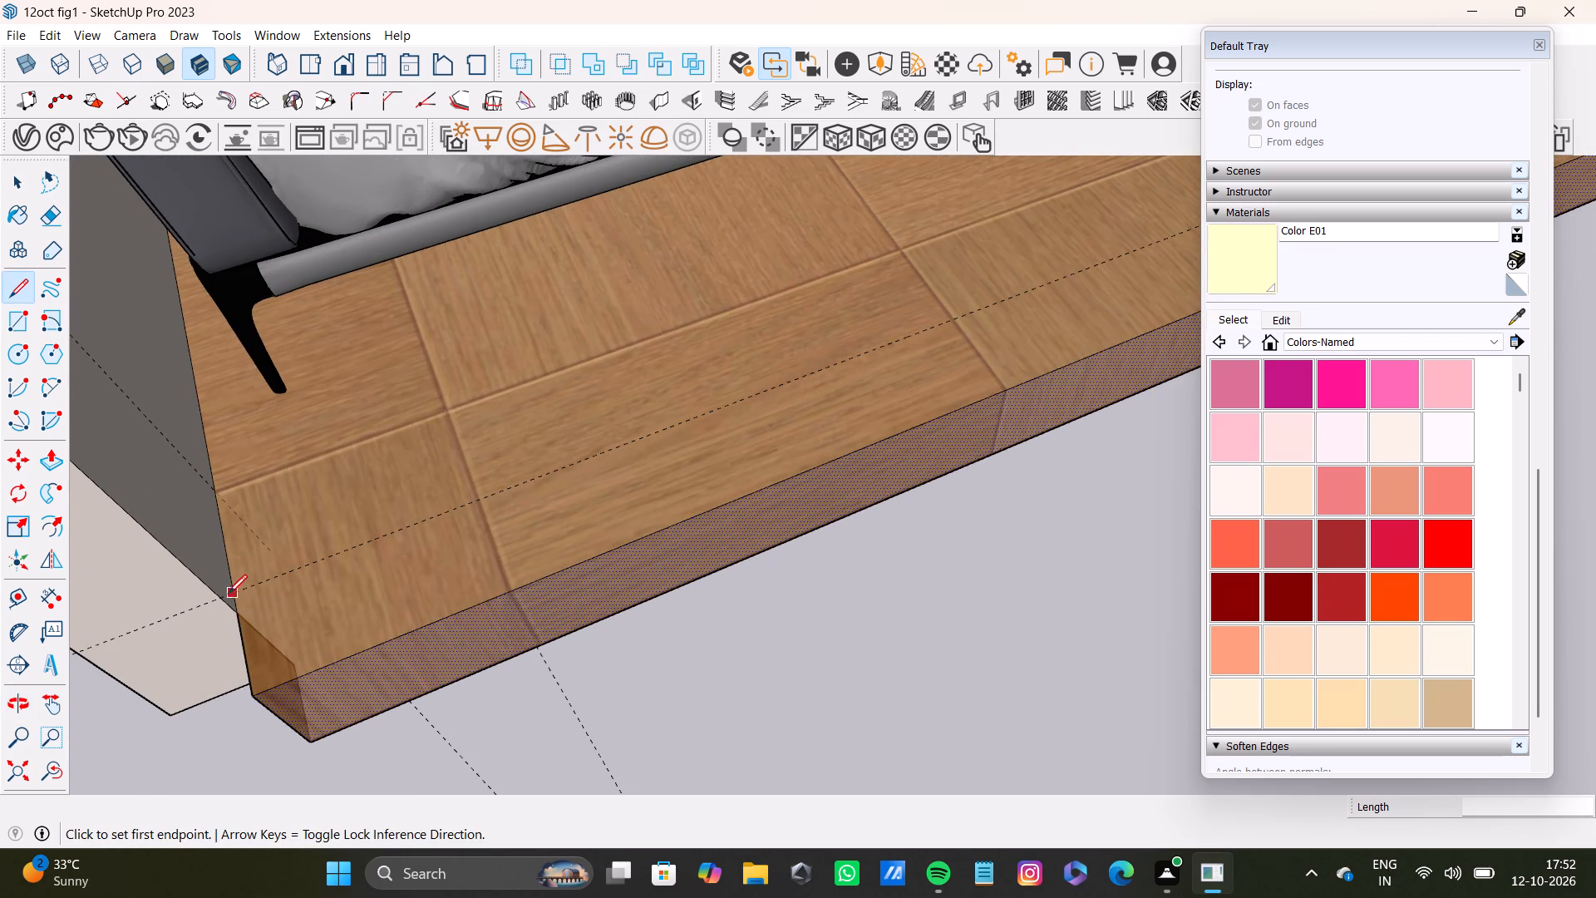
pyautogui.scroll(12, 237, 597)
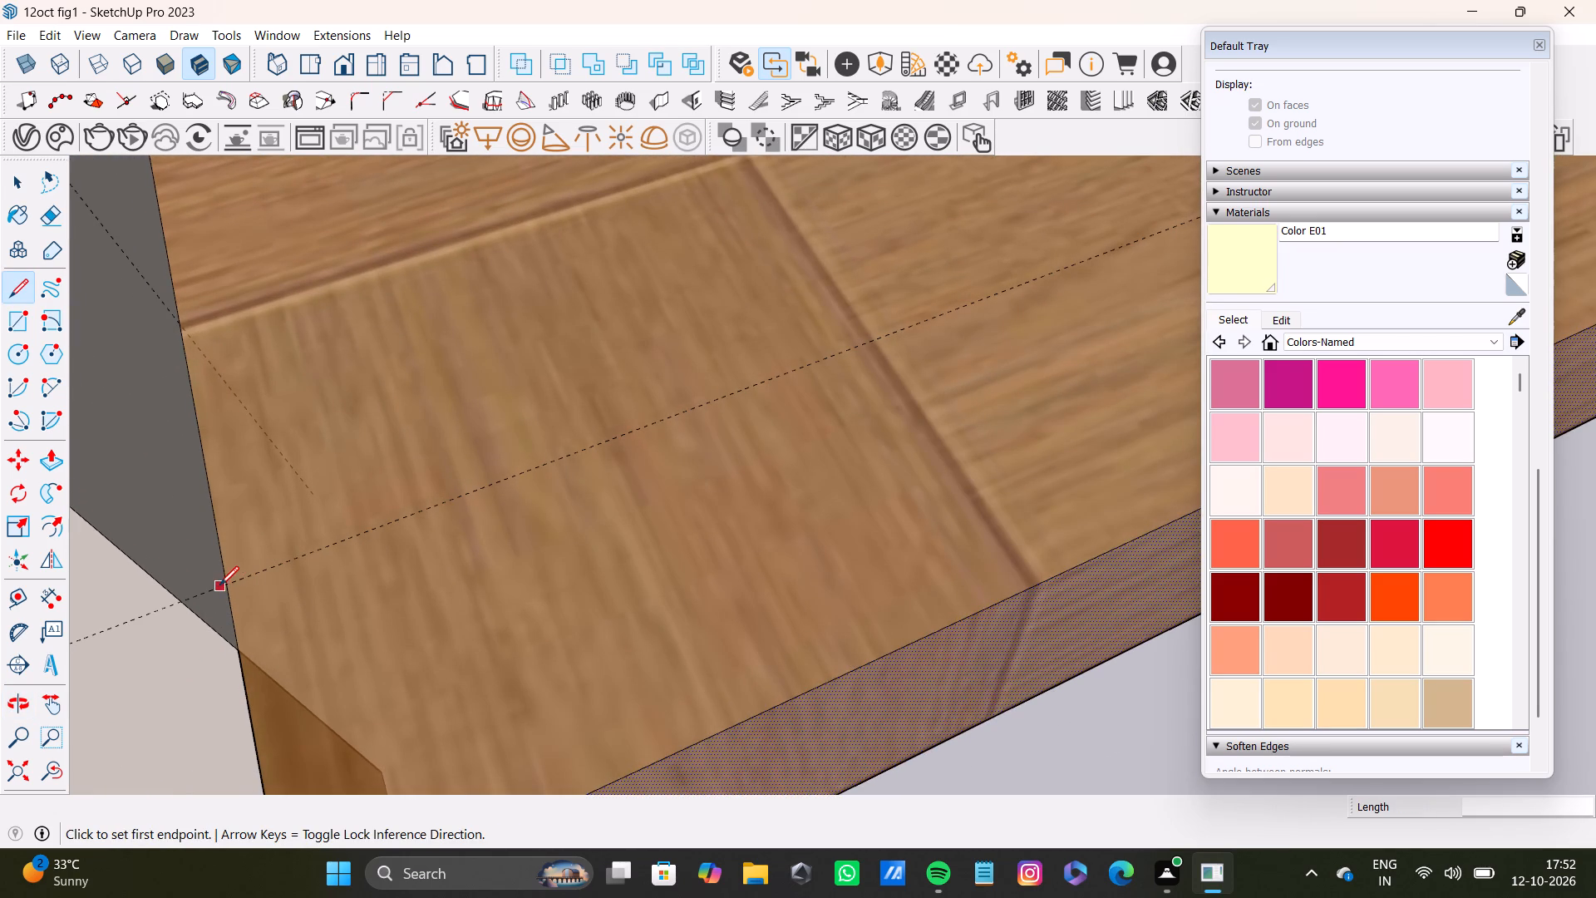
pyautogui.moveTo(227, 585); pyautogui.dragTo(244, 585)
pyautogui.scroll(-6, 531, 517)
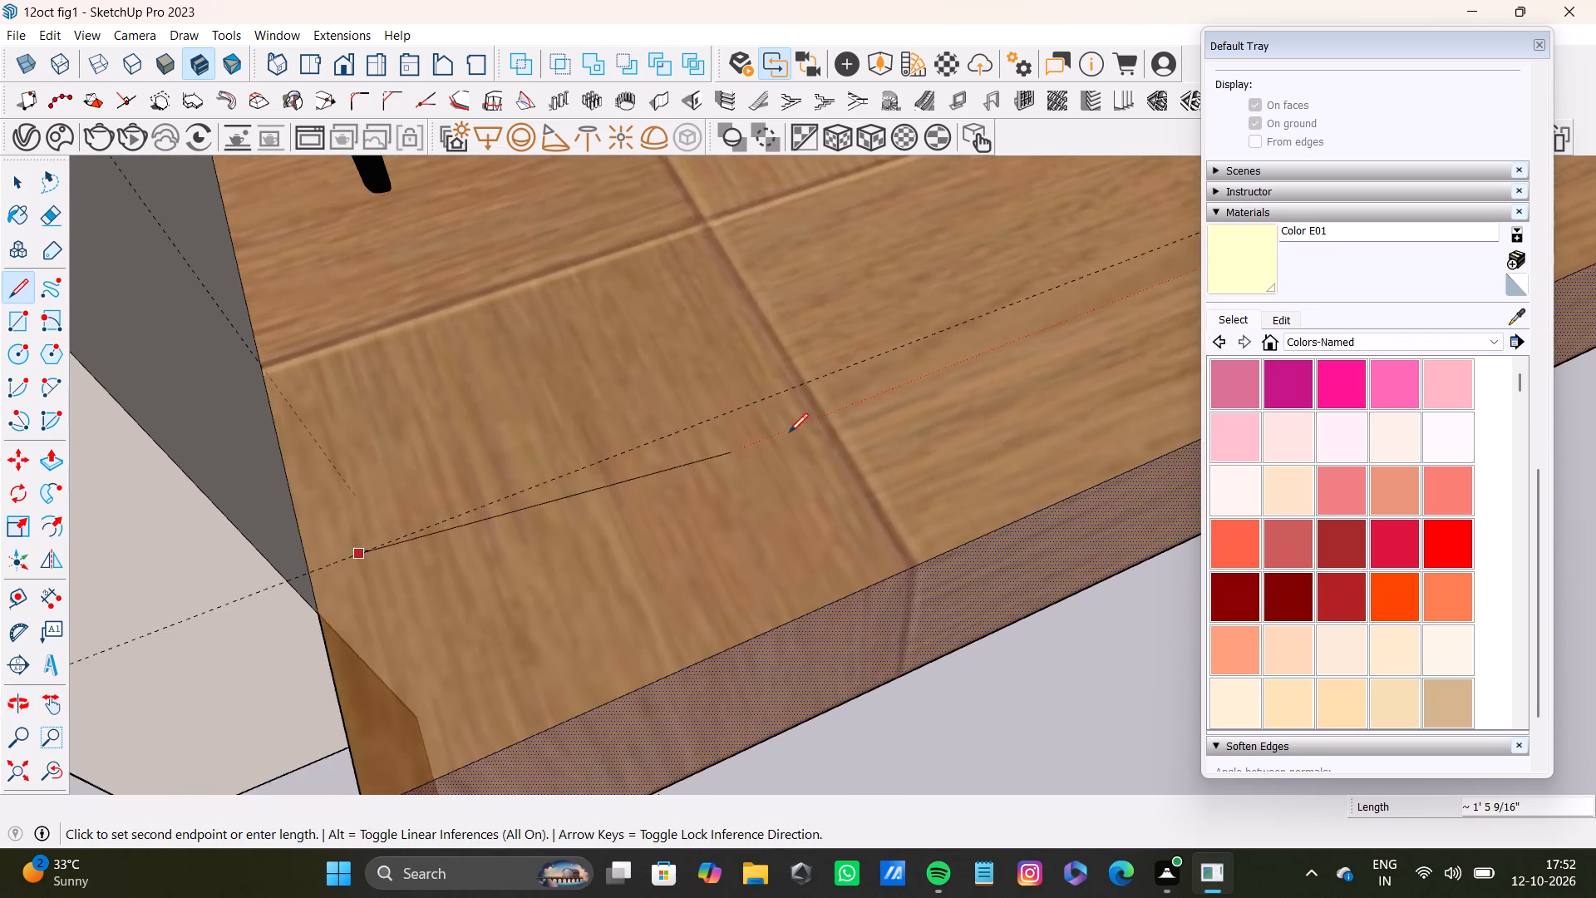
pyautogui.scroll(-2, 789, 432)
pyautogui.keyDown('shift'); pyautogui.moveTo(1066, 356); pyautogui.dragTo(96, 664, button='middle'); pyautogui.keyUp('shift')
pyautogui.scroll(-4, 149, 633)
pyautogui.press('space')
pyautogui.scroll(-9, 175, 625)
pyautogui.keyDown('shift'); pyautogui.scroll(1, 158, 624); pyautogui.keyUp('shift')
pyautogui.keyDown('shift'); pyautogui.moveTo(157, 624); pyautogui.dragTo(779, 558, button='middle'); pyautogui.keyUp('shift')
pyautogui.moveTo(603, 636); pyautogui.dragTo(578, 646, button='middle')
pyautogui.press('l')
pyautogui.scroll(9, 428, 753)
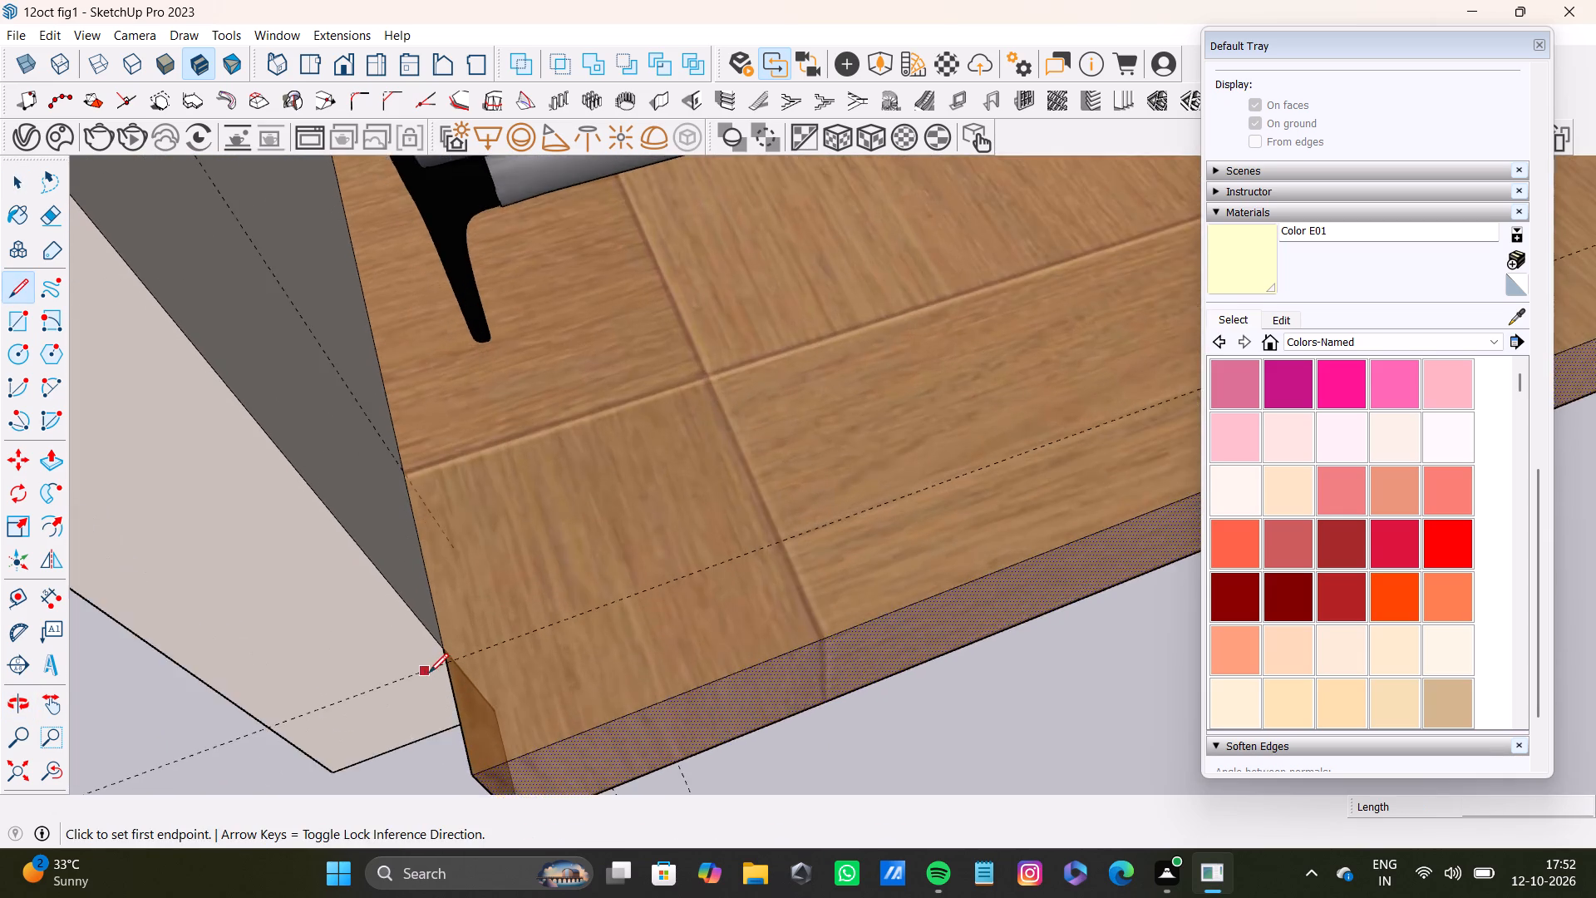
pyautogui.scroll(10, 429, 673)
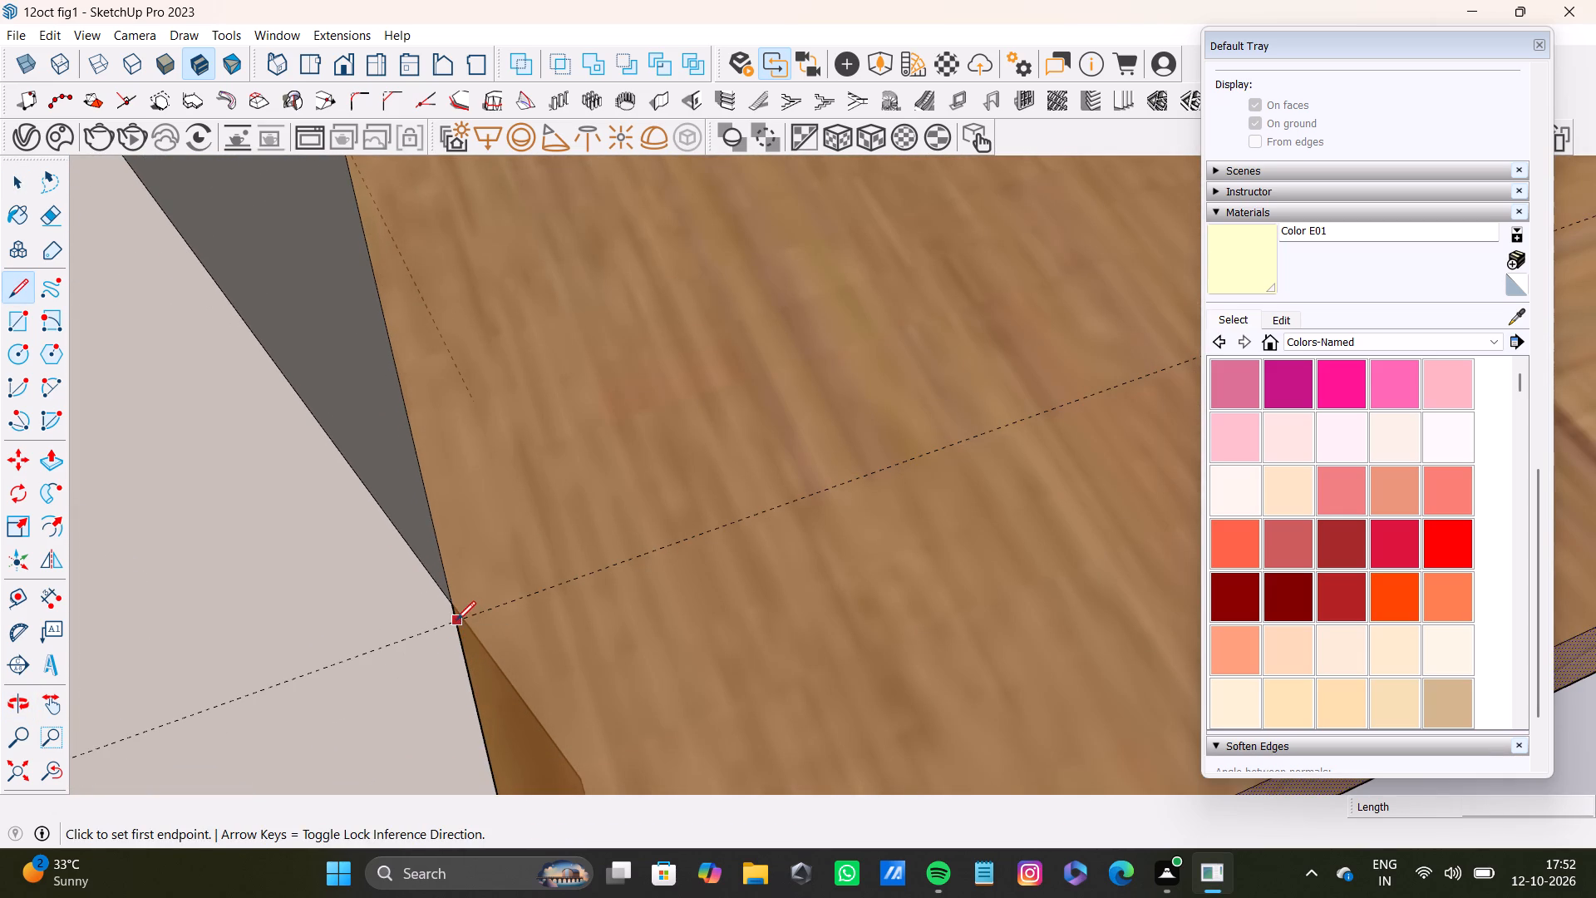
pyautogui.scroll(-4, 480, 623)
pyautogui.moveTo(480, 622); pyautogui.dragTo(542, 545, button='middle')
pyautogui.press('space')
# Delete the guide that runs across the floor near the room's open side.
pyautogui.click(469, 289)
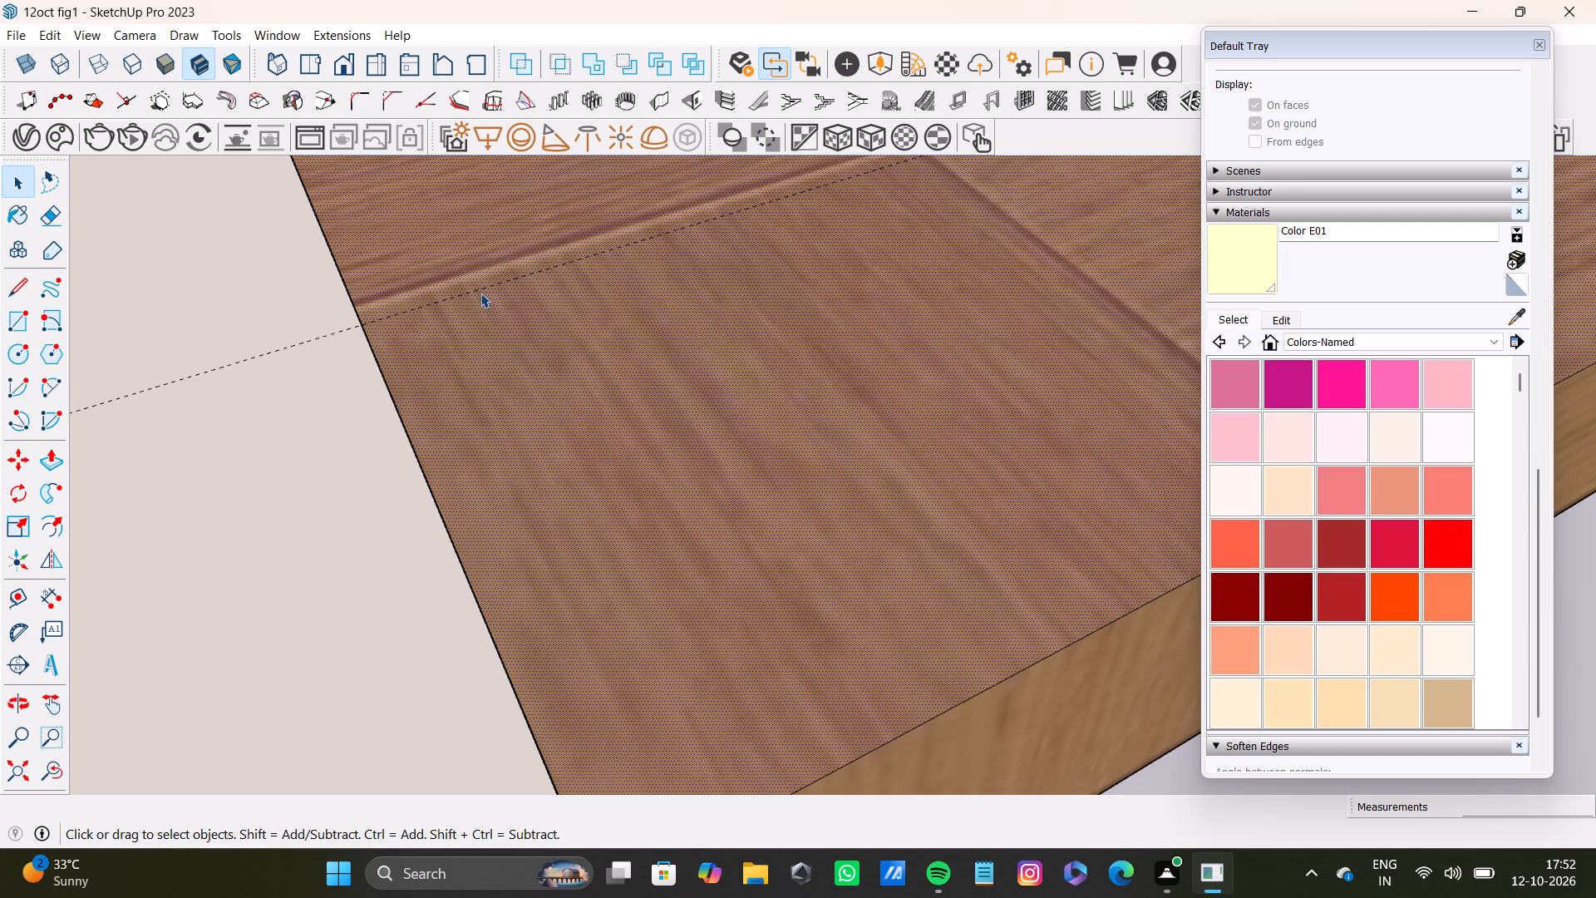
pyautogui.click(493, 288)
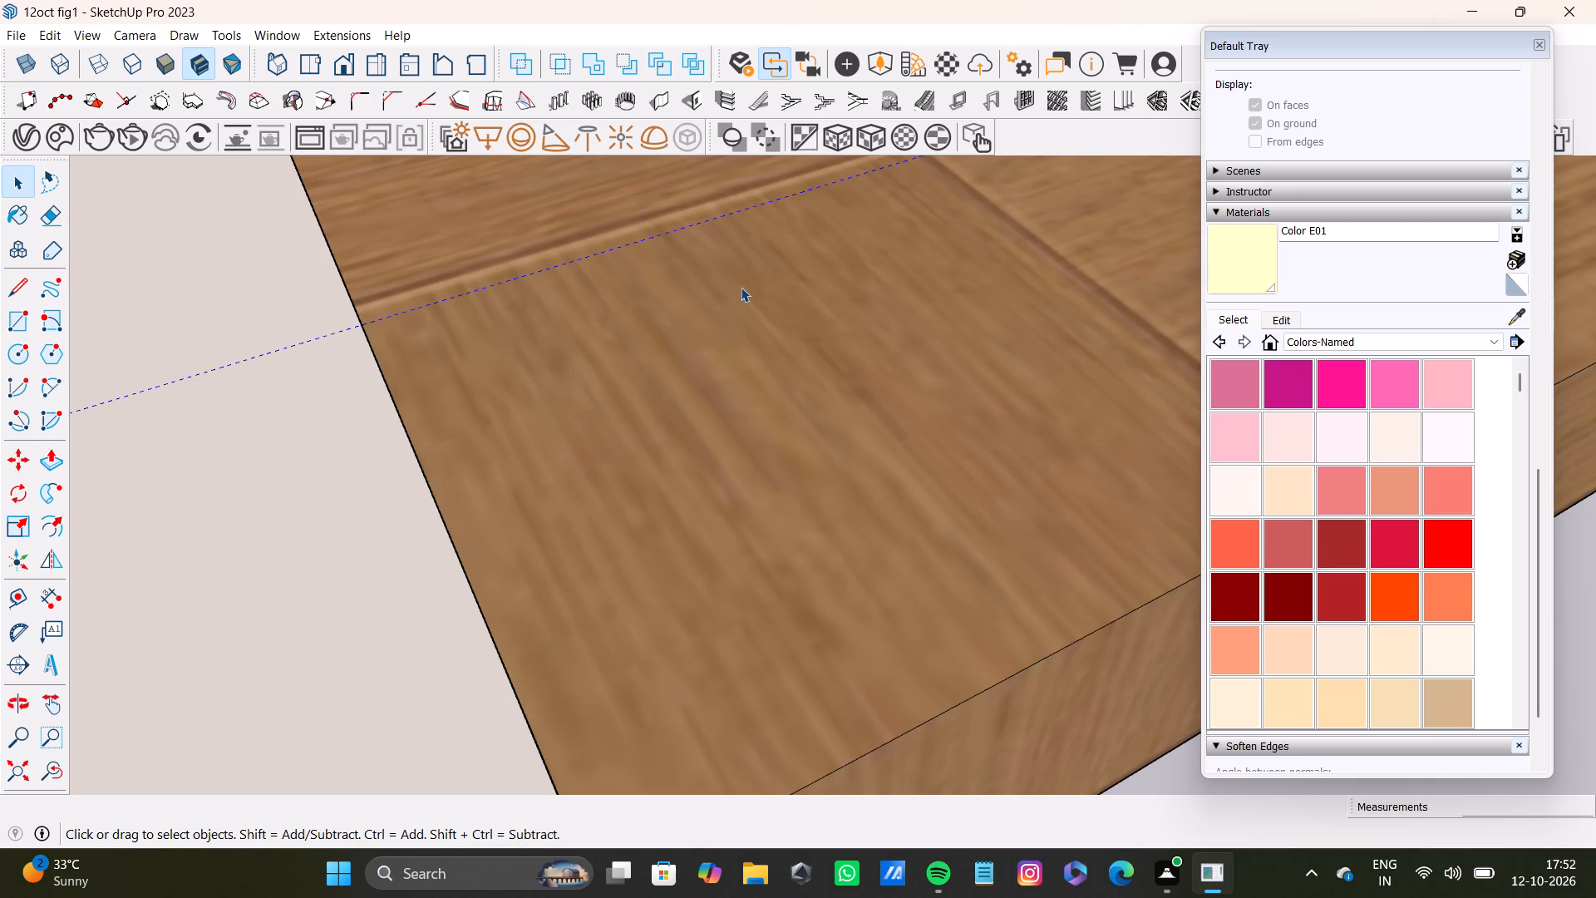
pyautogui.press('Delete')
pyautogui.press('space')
# Place a guide 6 15/16" inward from the floor slab's outer top edge, meeting the side wall's end corner.
pyautogui.scroll(-16, 578, 350)
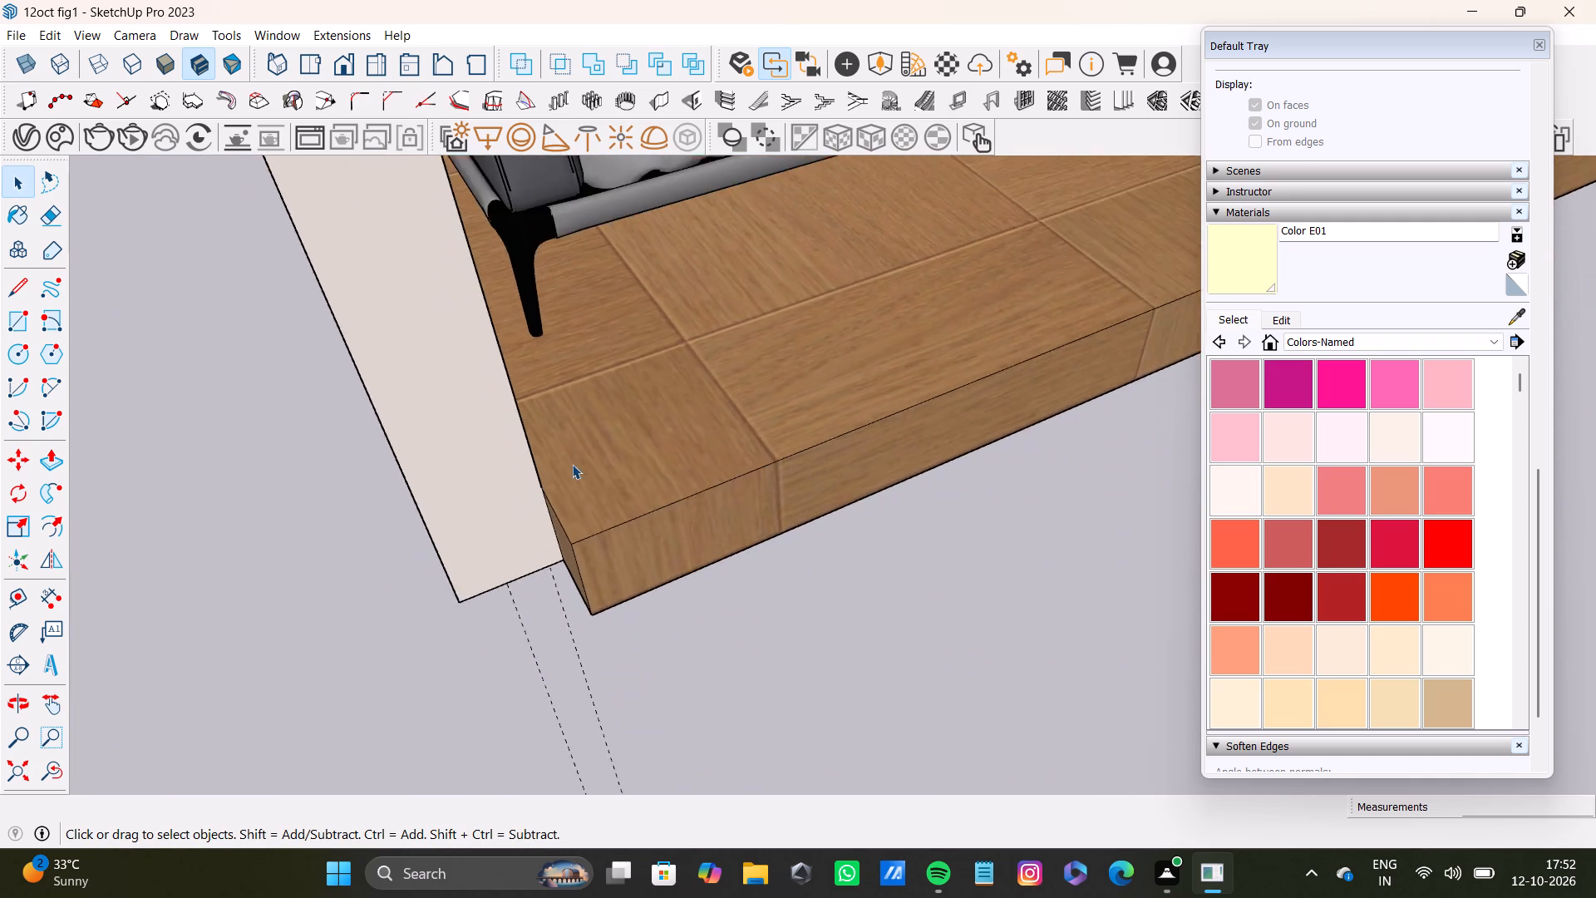
pyautogui.scroll(-3, 572, 464)
pyautogui.keyDown('shift'); pyautogui.moveTo(599, 481); pyautogui.dragTo(274, 635, button='middle'); pyautogui.keyUp('shift')
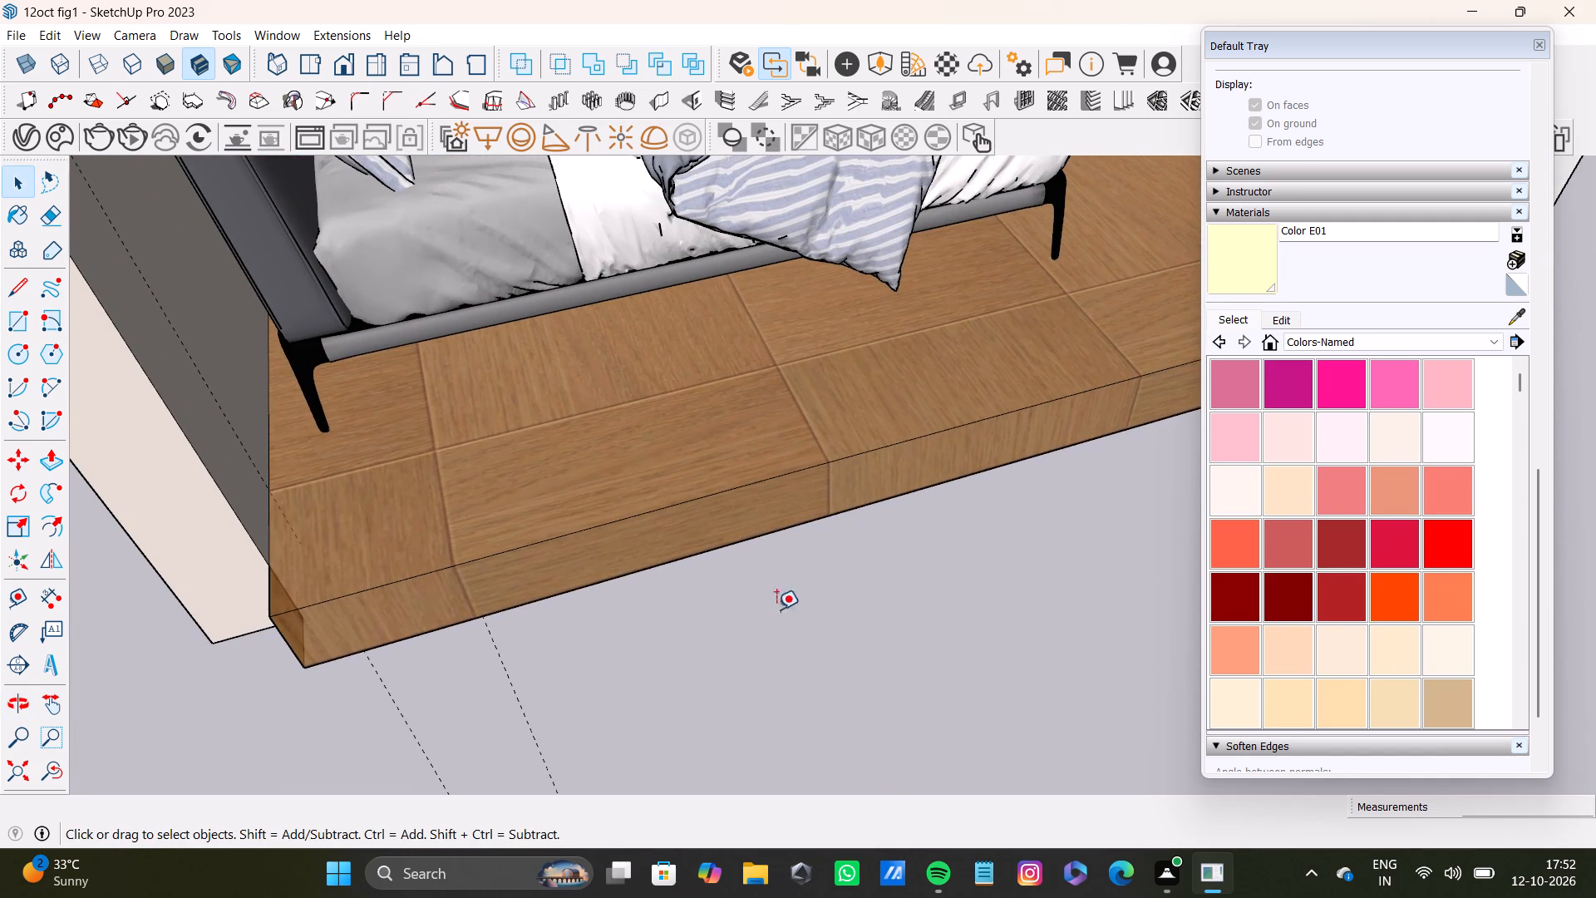
pyautogui.press('t')
pyautogui.scroll(7, 504, 539)
pyautogui.click(518, 558)
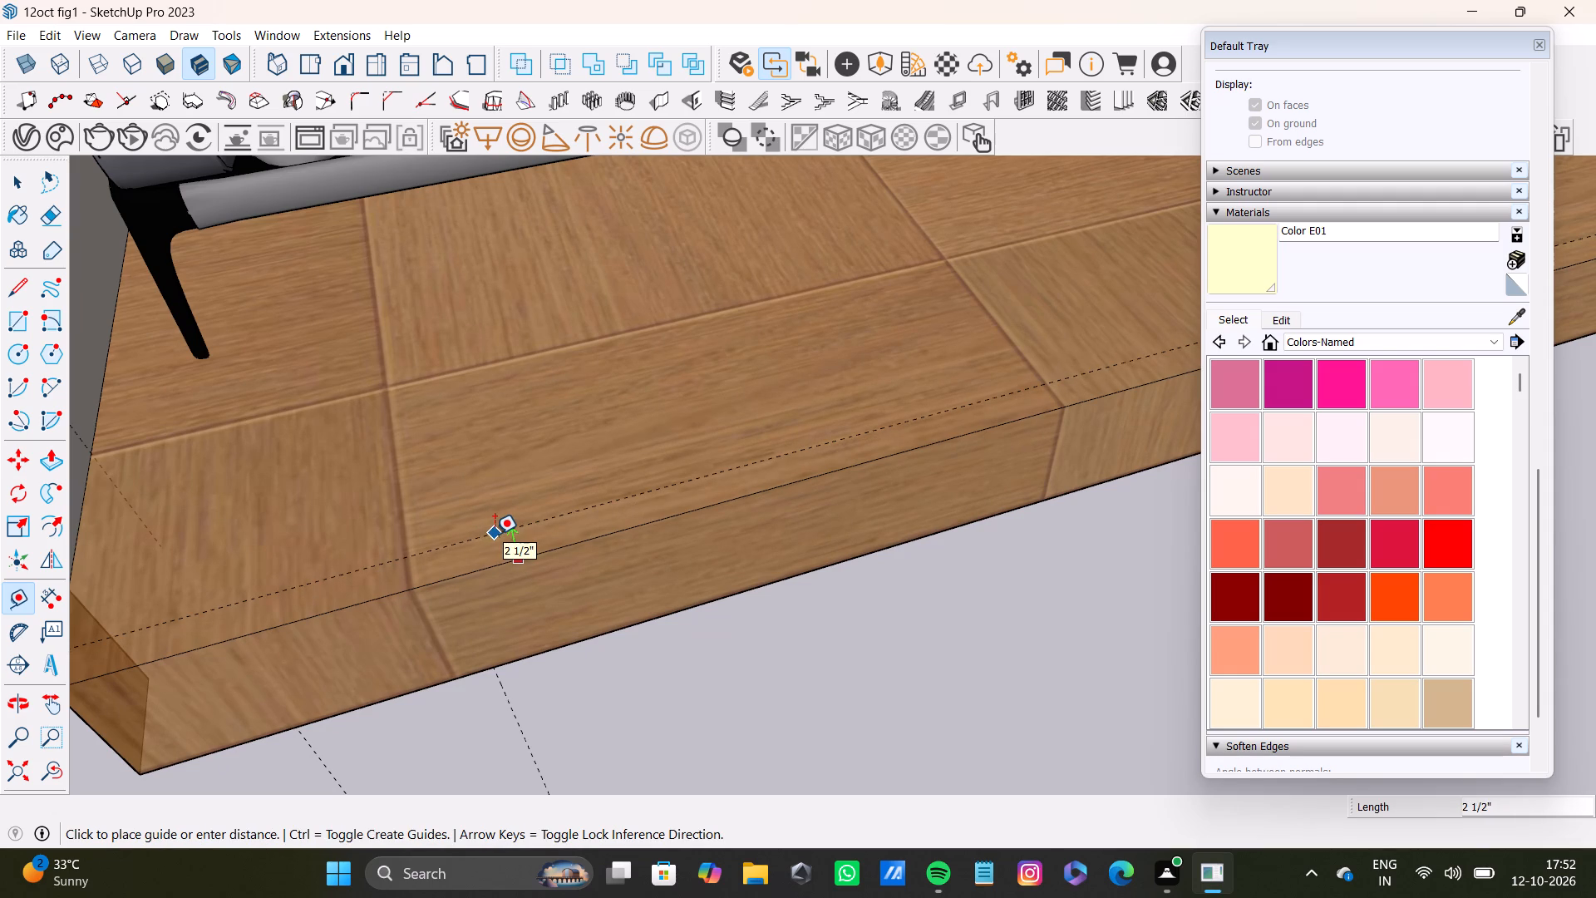
pyautogui.scroll(-1, 499, 511)
pyautogui.keyDown('shift'); pyautogui.moveTo(499, 511); pyautogui.dragTo(781, 441, button='middle'); pyautogui.keyUp('shift')
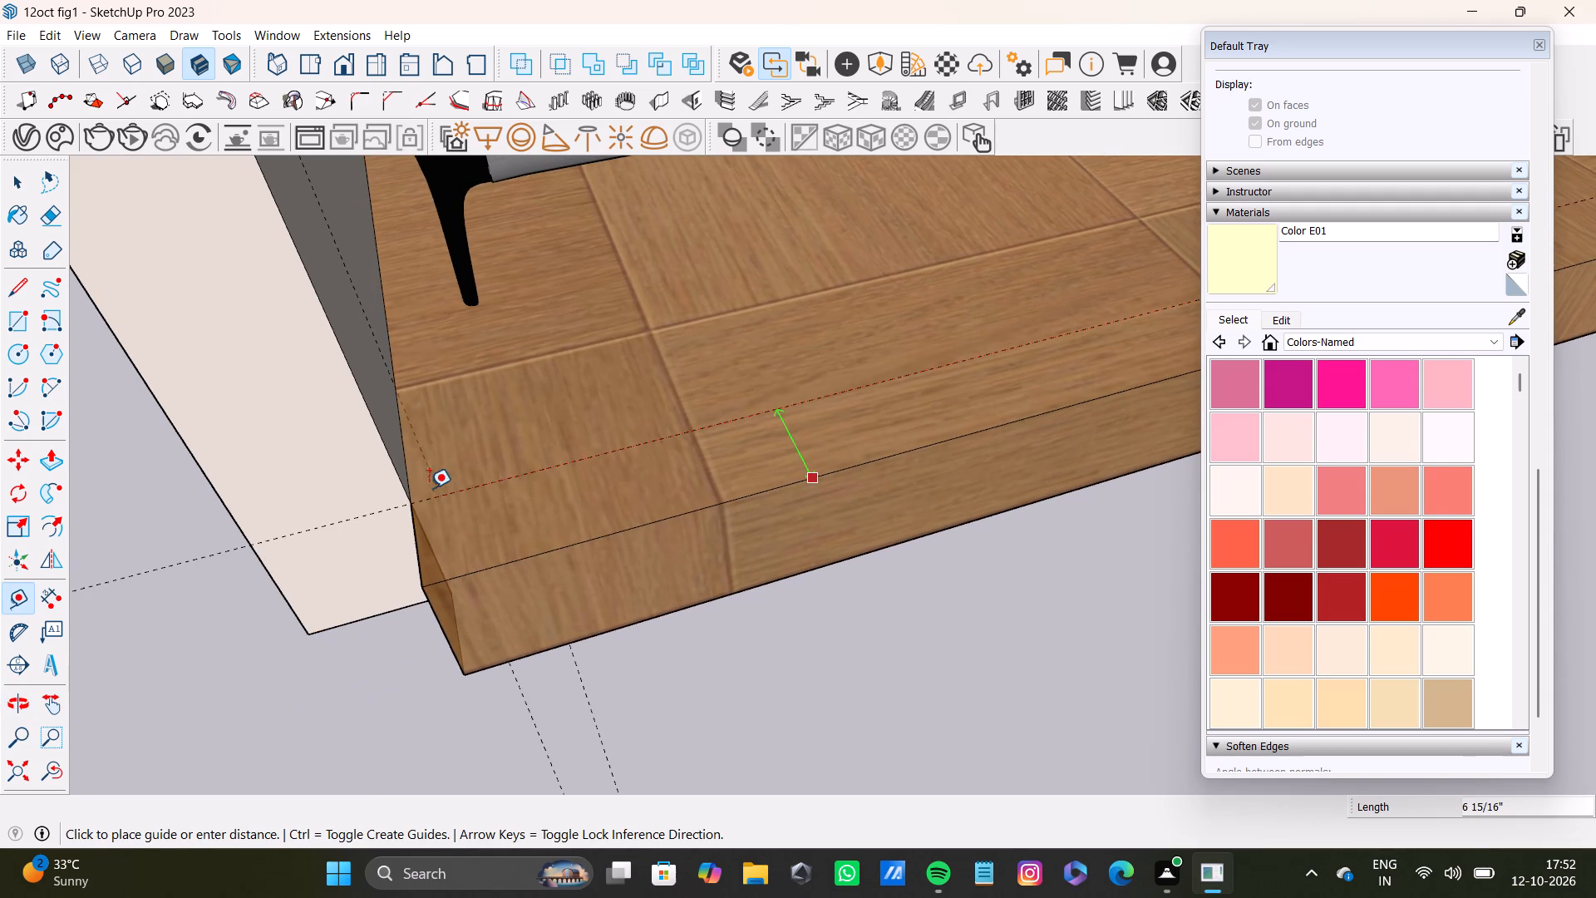
pyautogui.moveTo(416, 496); pyautogui.dragTo(425, 496)
# Draw a 13' 11 1/8" edge along the guide across the floor, between the two side walls' end corners.
pyautogui.scroll(-20, 703, 471)
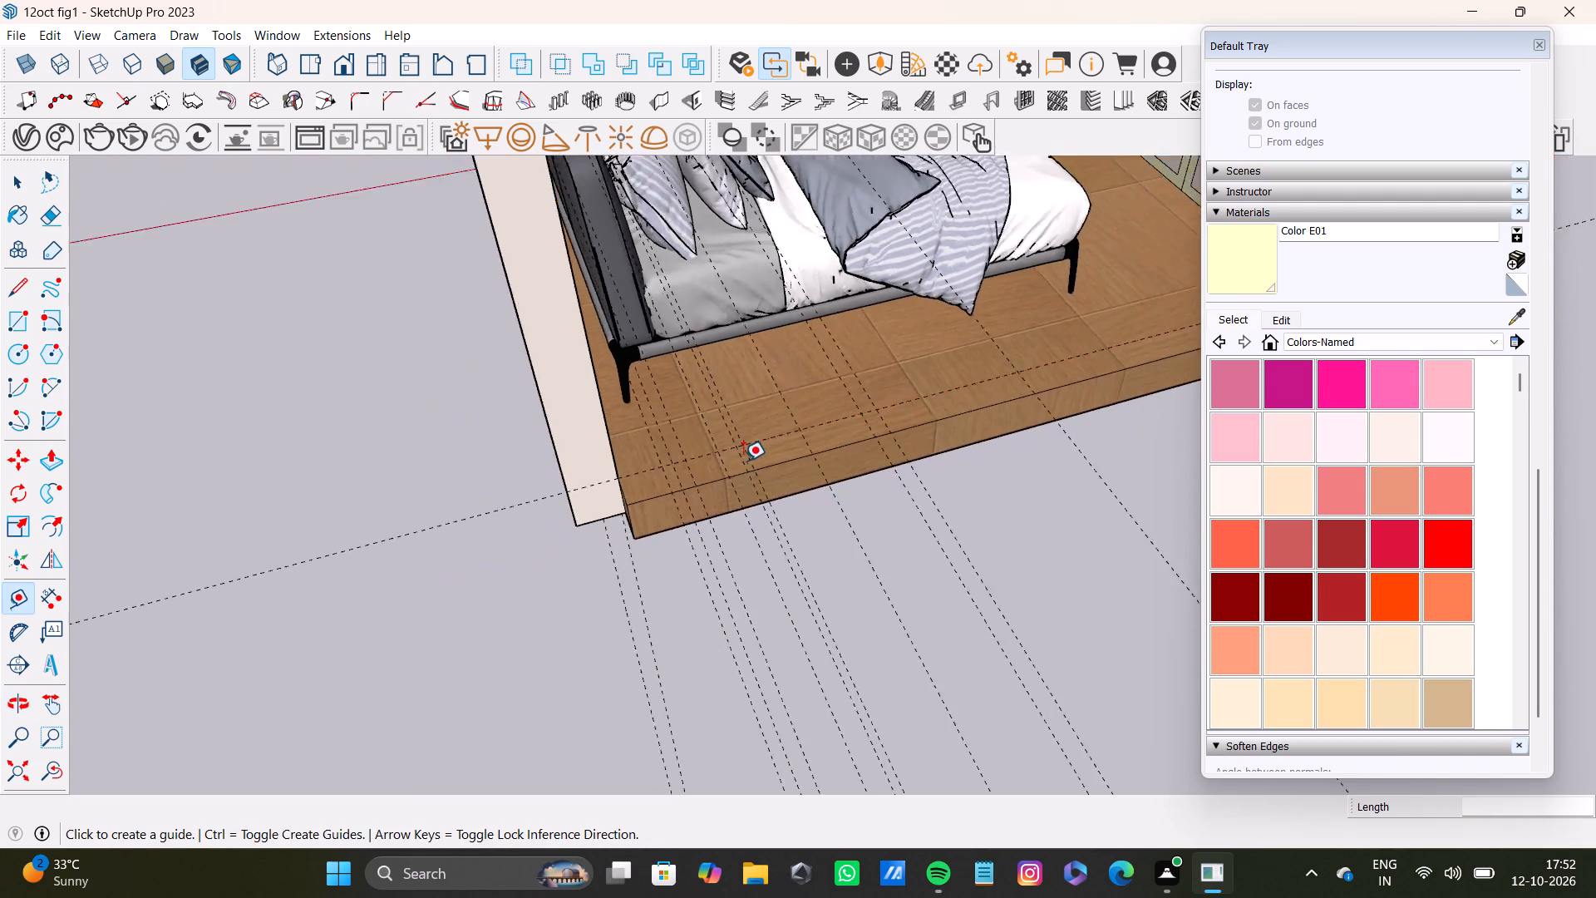
pyautogui.scroll(-4, 743, 461)
pyautogui.keyDown('shift'); pyautogui.moveTo(764, 456); pyautogui.dragTo(529, 551, button='middle'); pyautogui.keyUp('shift')
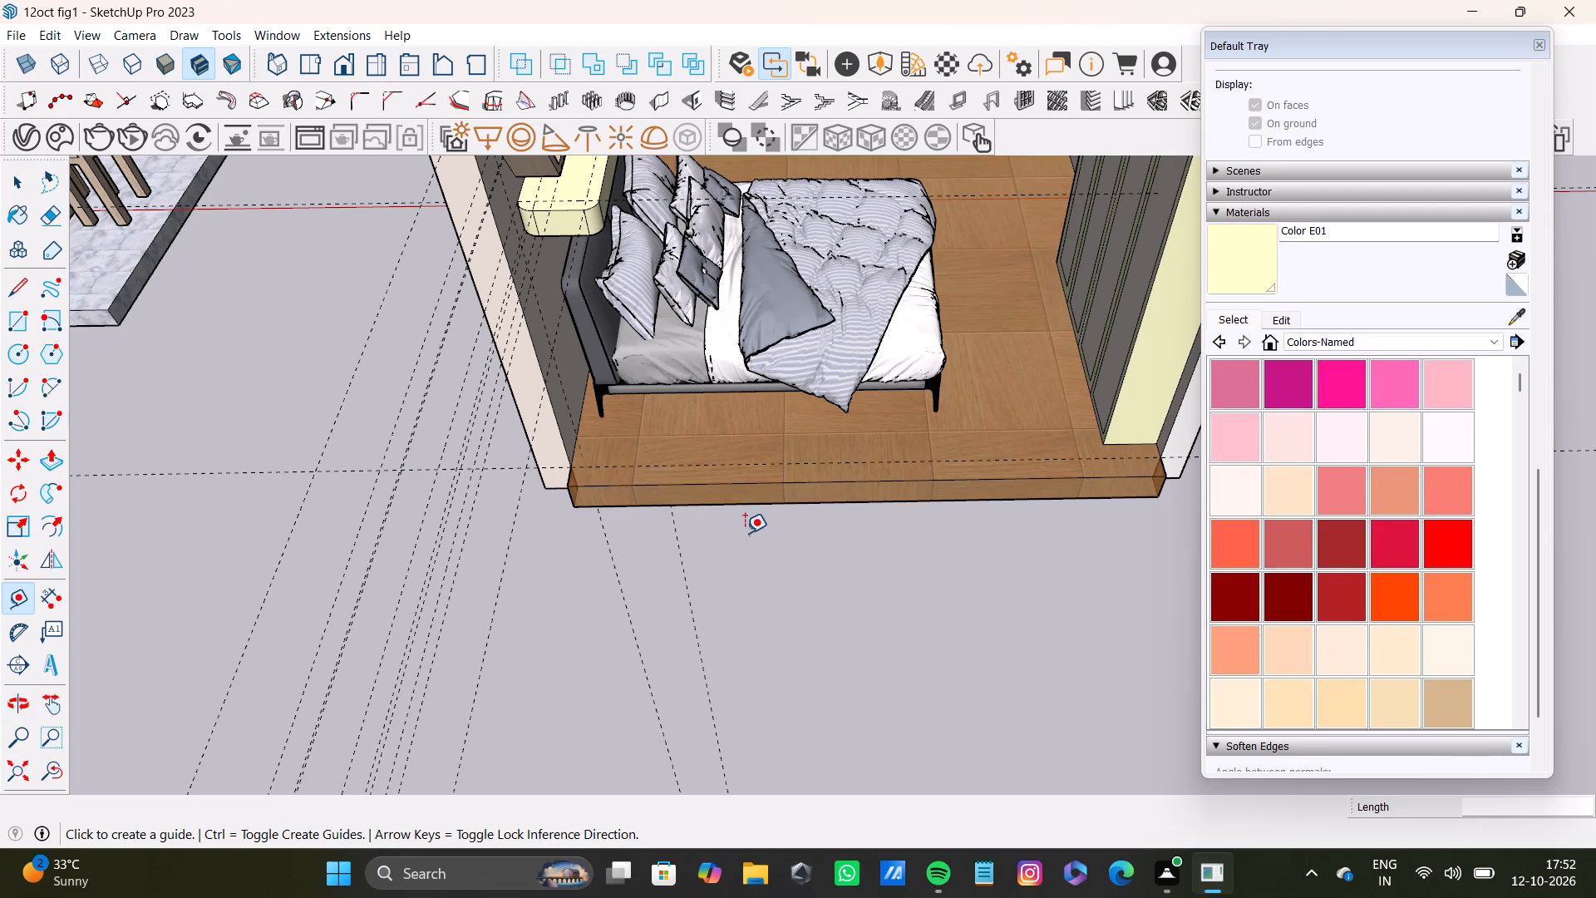
pyautogui.press('l')
pyautogui.scroll(8, 601, 484)
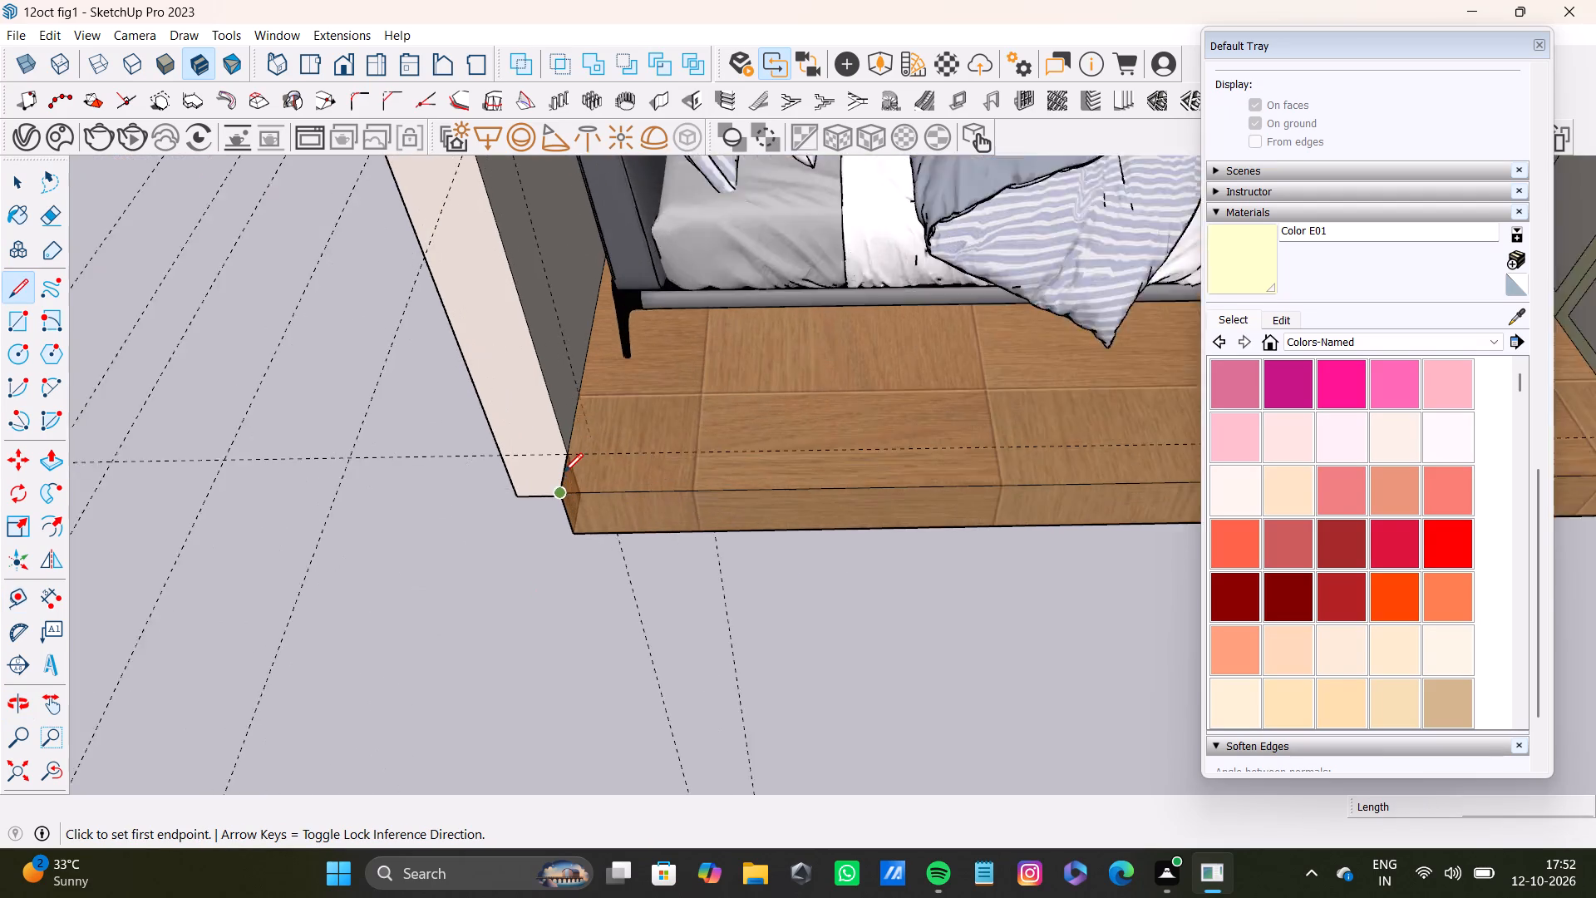
pyautogui.scroll(11, 564, 472)
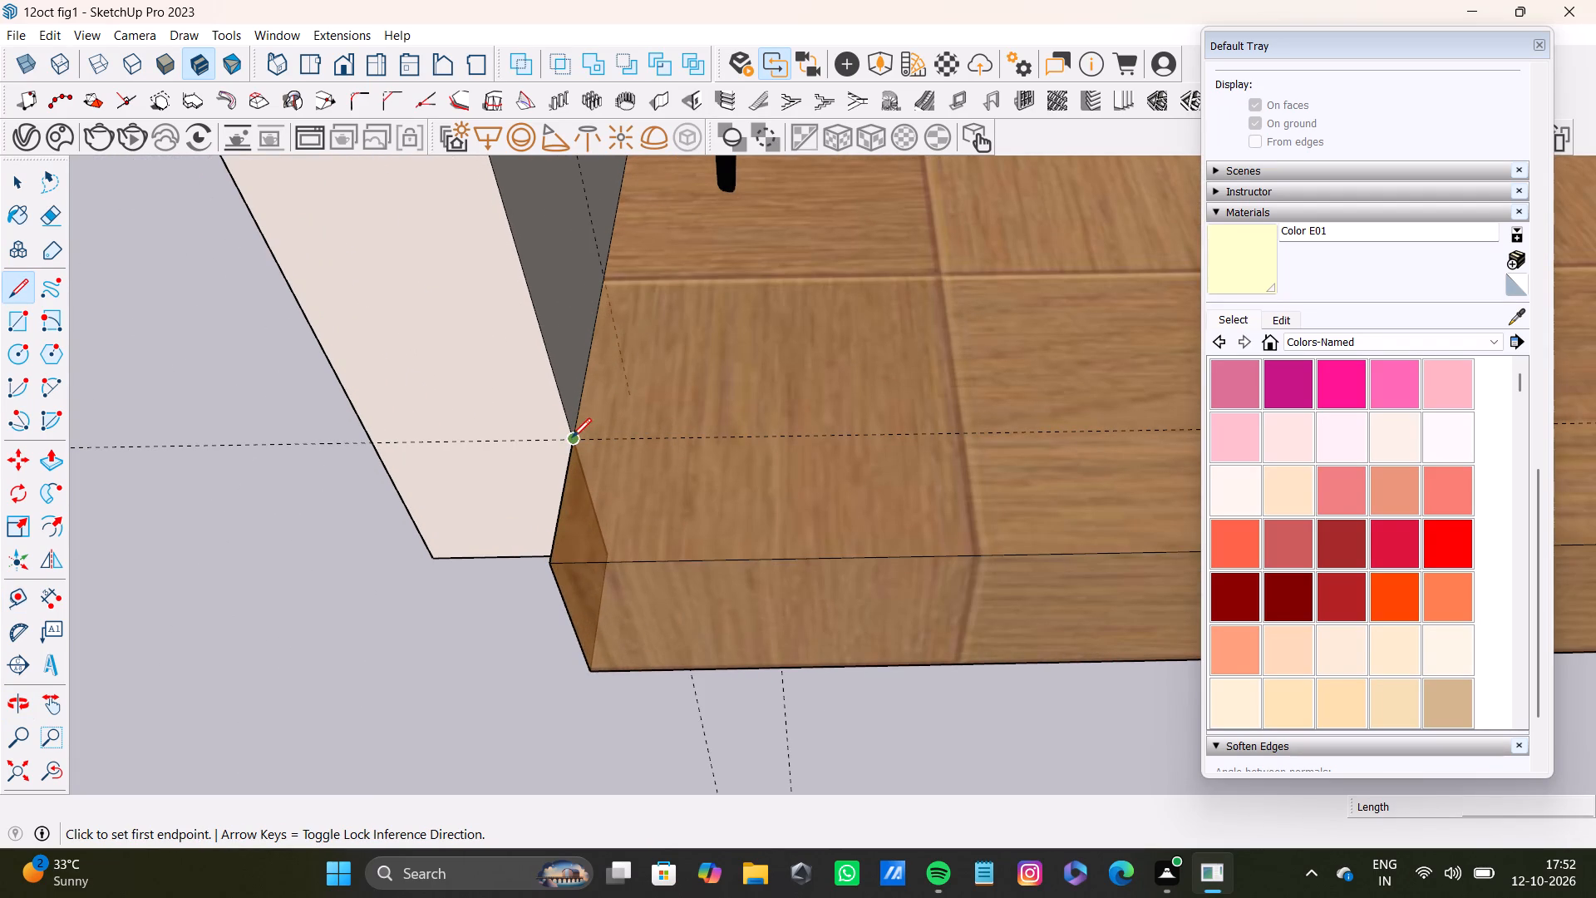
pyautogui.click(572, 437)
pyautogui.scroll(-4, 1078, 506)
pyautogui.keyDown('shift'); pyautogui.moveTo(1109, 479); pyautogui.dragTo(257, 485, button='middle'); pyautogui.keyUp('shift')
pyautogui.scroll(-4, 933, 493)
pyautogui.keyDown('shift'); pyautogui.moveTo(1109, 455); pyautogui.dragTo(589, 510, button='middle'); pyautogui.keyUp('shift')
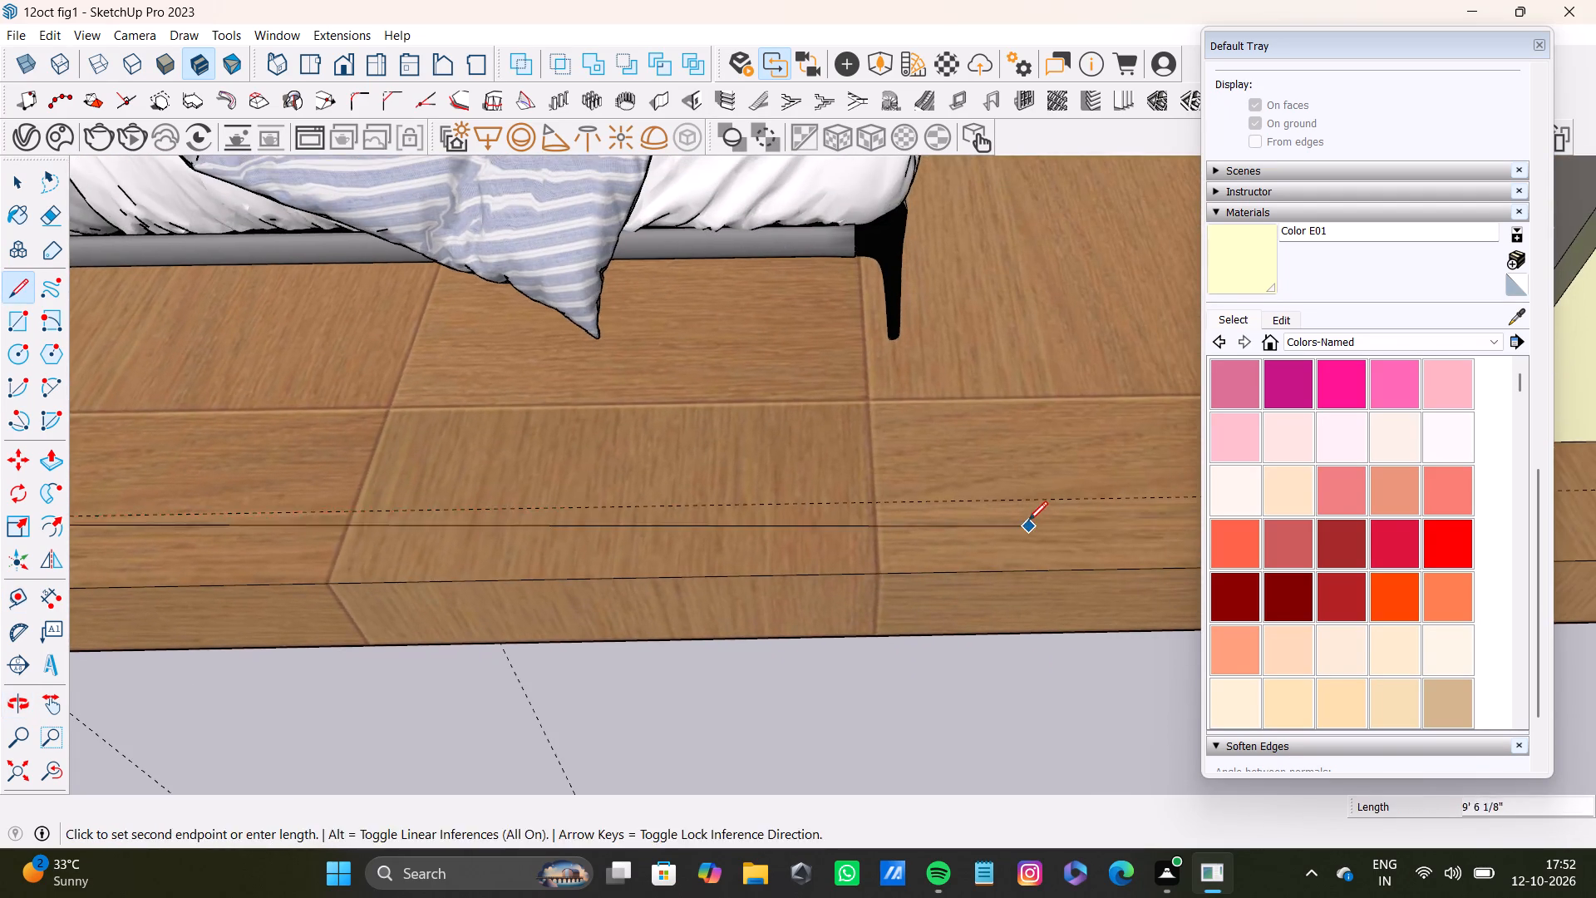
pyautogui.keyDown('shift'); pyautogui.moveTo(1028, 521); pyautogui.dragTo(401, 466, button='middle'); pyautogui.keyUp('shift')
pyautogui.click(1056, 435)
pyautogui.press('space')
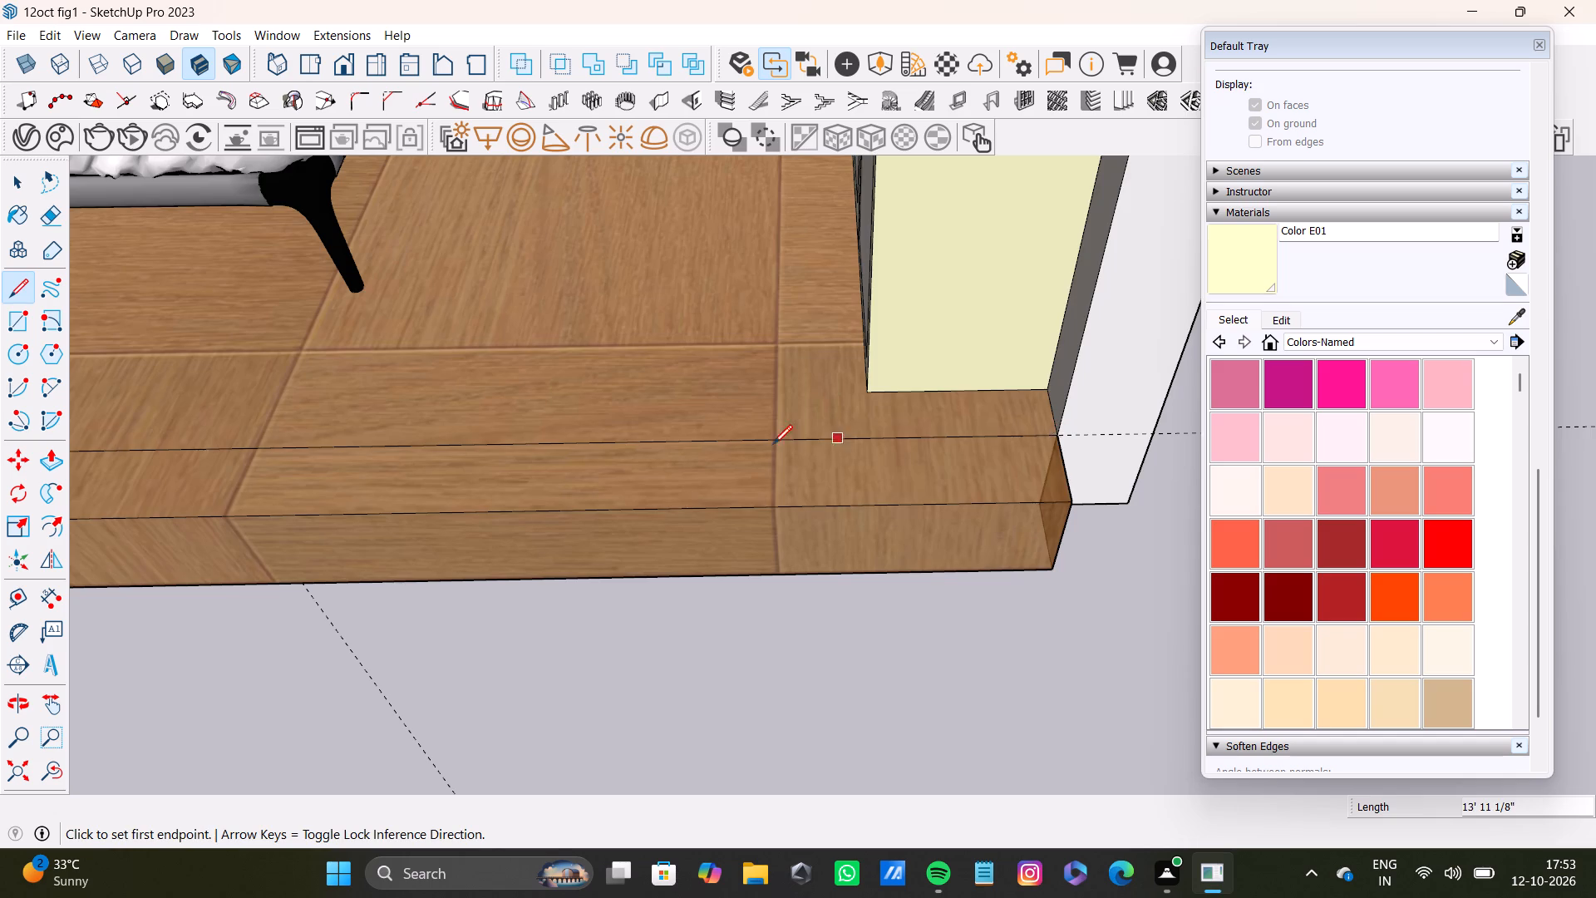
# Paint the split-off floor strip's top, front and both end faces with the 0009_Linen material sampled from the adjacent side wall.
pyautogui.scroll(-8, 769, 446)
pyautogui.keyDown('shift'); pyautogui.moveTo(758, 483); pyautogui.dragTo(929, 554, button='middle'); pyautogui.keyUp('shift')
pyautogui.click(971, 508)
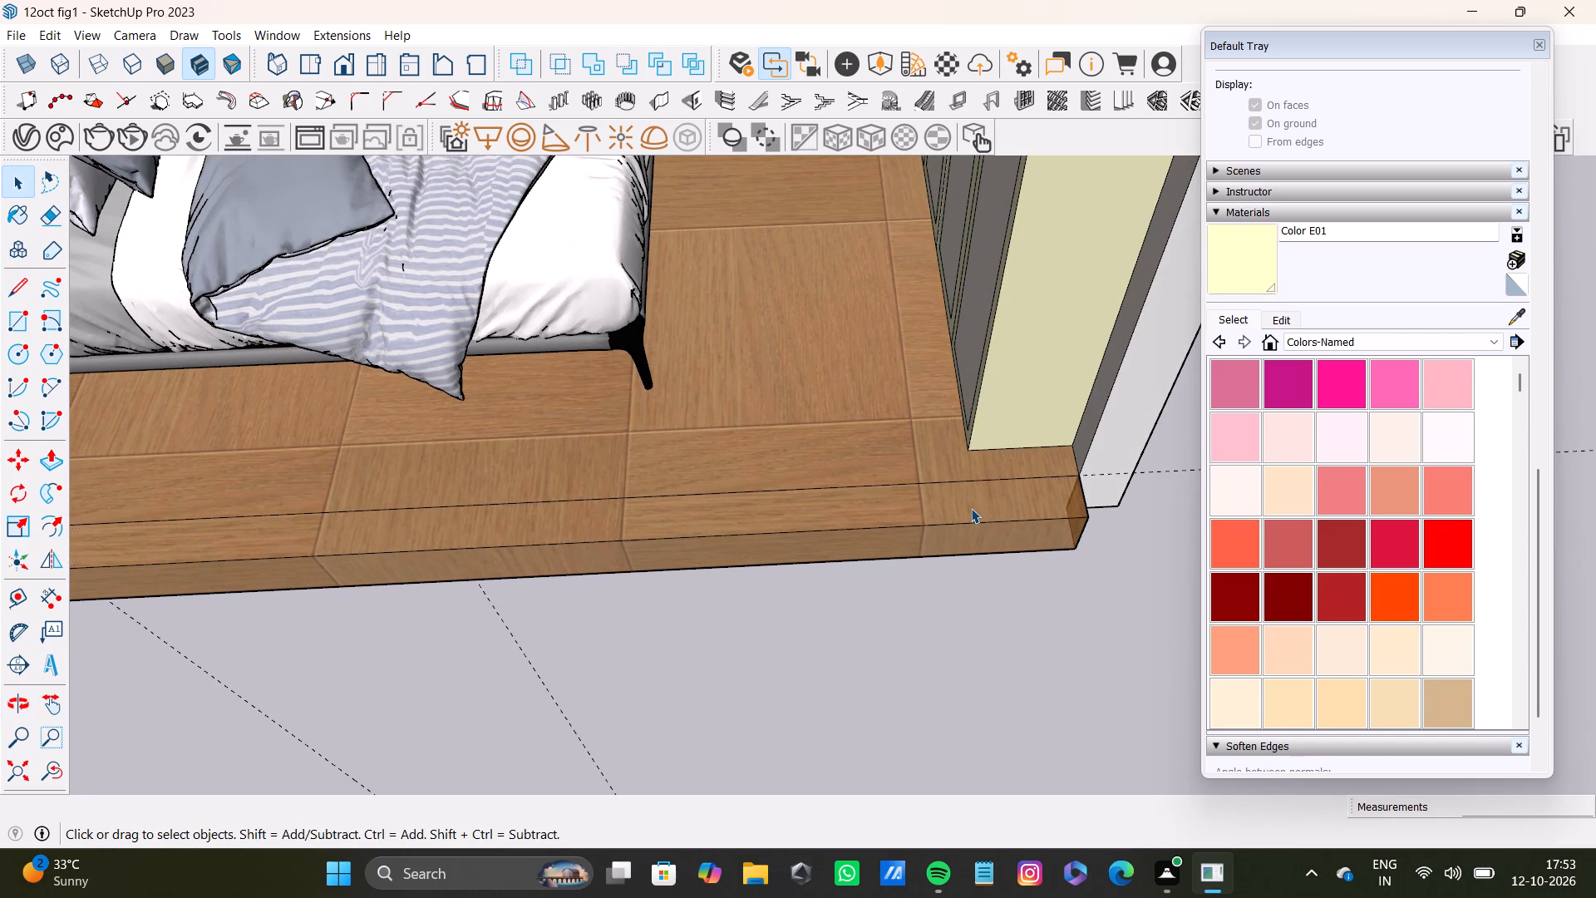
pyautogui.keyDown('shift'); pyautogui.click(960, 534); pyautogui.keyUp('shift')
pyautogui.moveTo(1095, 550); pyautogui.dragTo(1066, 534, button='middle')
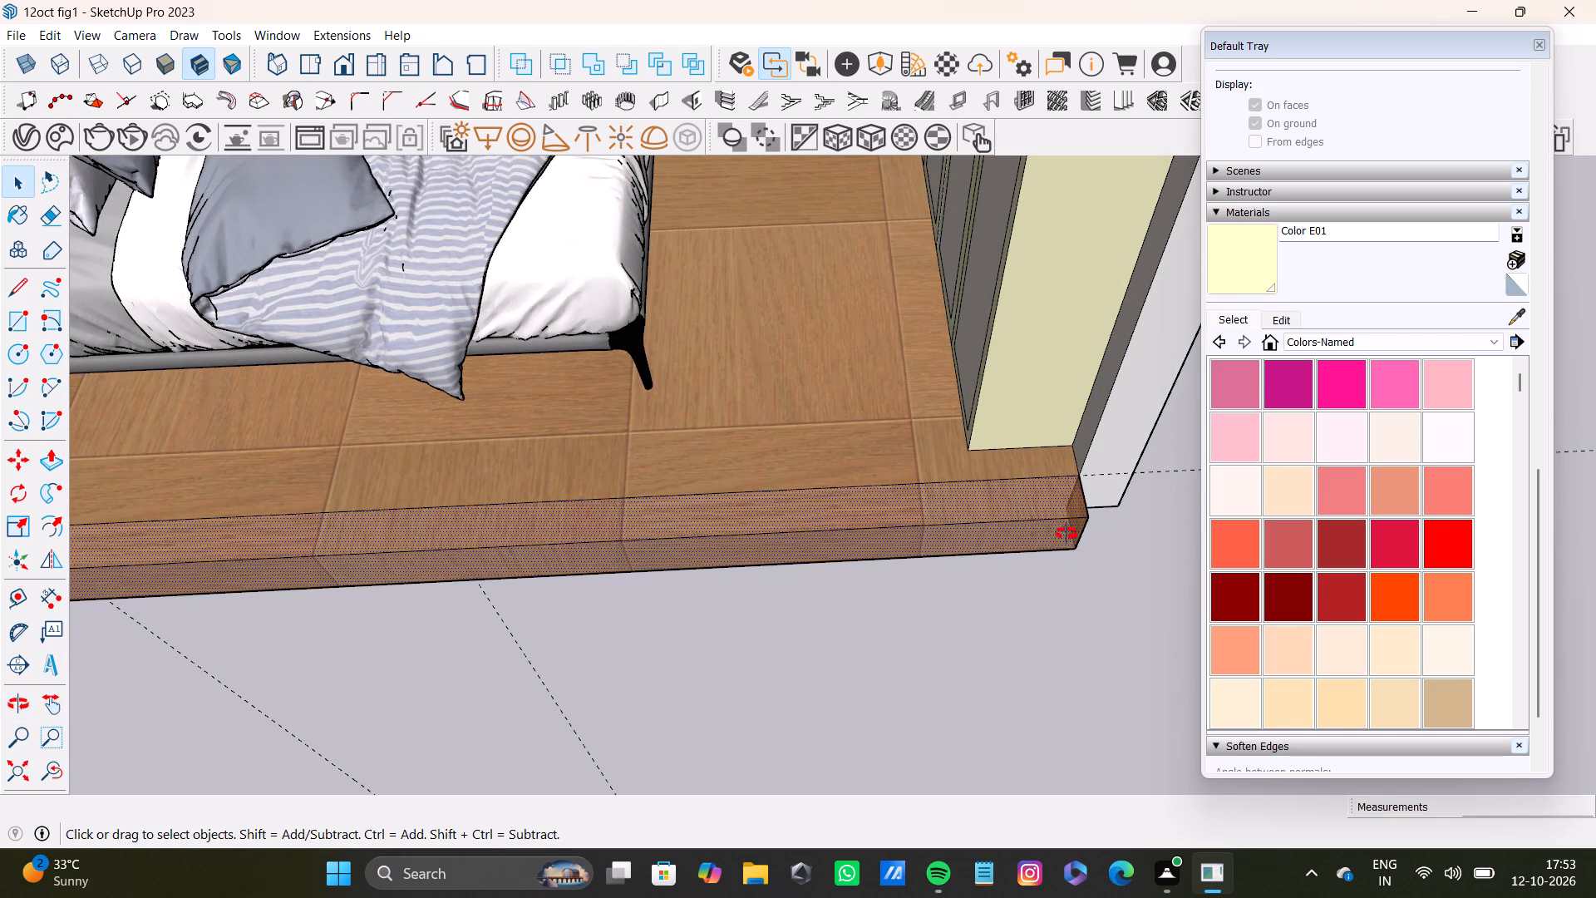
pyautogui.moveTo(1066, 534); pyautogui.dragTo(862, 500, button='middle')
pyautogui.keyDown('shift'); pyautogui.scroll(3, 960, 538); pyautogui.keyUp('shift')
pyautogui.keyDown('shift'); pyautogui.scroll(3, 1039, 630); pyautogui.keyUp('shift')
pyautogui.keyDown('shift'); pyautogui.moveTo(1057, 629); pyautogui.dragTo(945, 599, button='middle'); pyautogui.keyUp('shift')
pyautogui.keyDown('shift'); pyautogui.scroll(4, 947, 601); pyautogui.keyUp('shift')
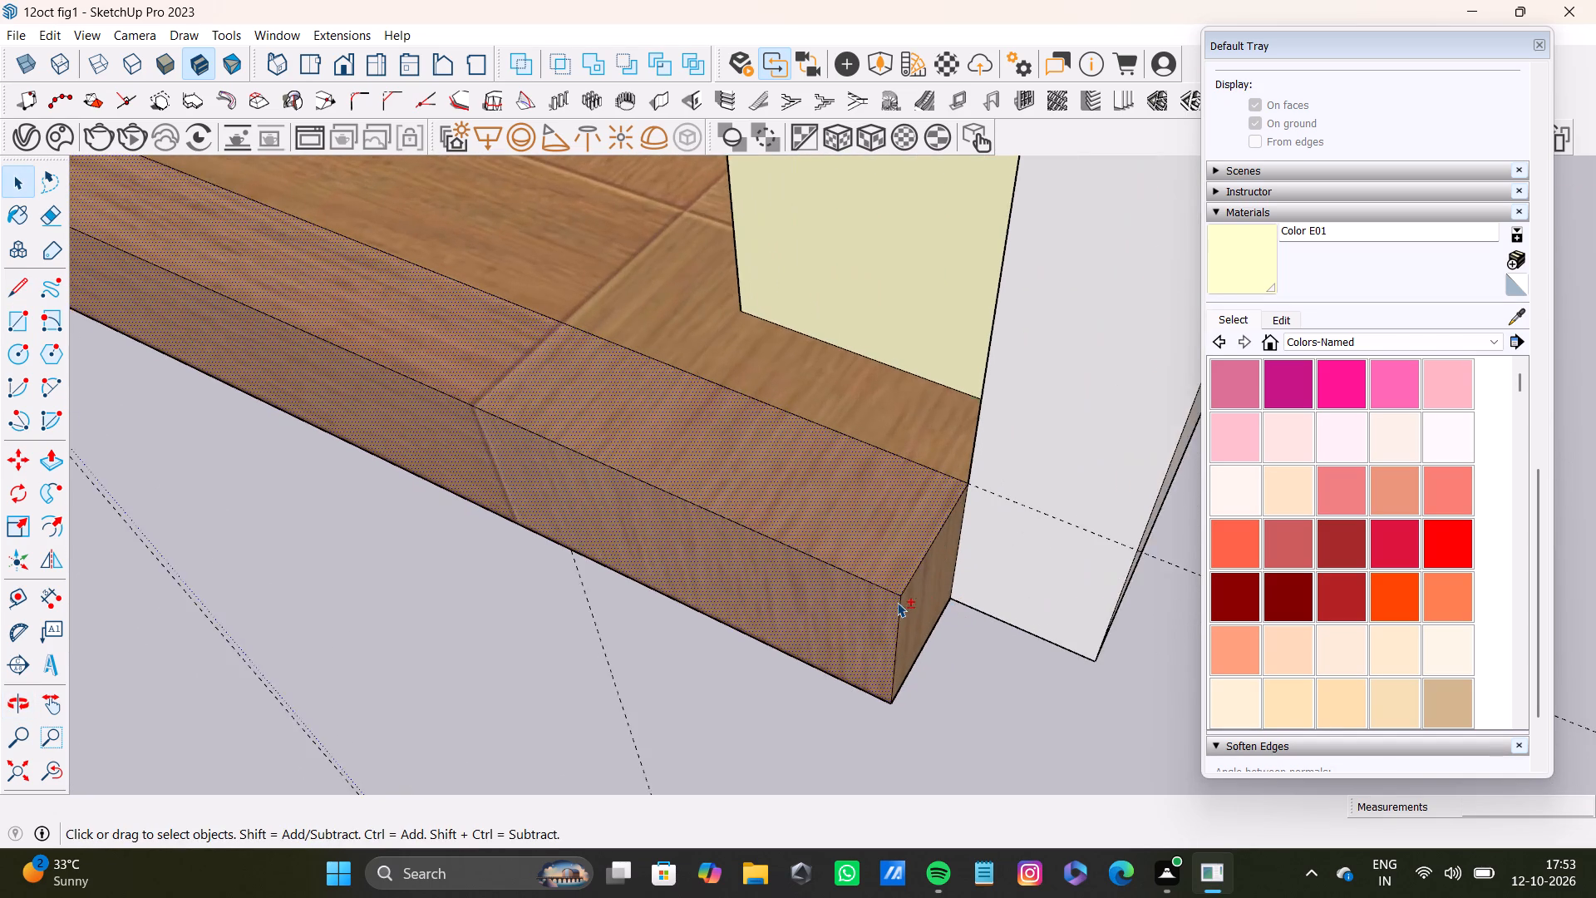
pyautogui.keyDown('shift'); pyautogui.scroll(2, 897, 602); pyautogui.keyUp('shift')
pyautogui.keyDown('shift'); pyautogui.click(922, 616); pyautogui.keyUp('shift')
pyautogui.keyDown('shift'); pyautogui.scroll(-14, 812, 599); pyautogui.keyUp('shift')
pyautogui.keyDown('shift'); pyautogui.moveTo(584, 509); pyautogui.dragTo(1152, 677, button='middle'); pyautogui.keyUp('shift')
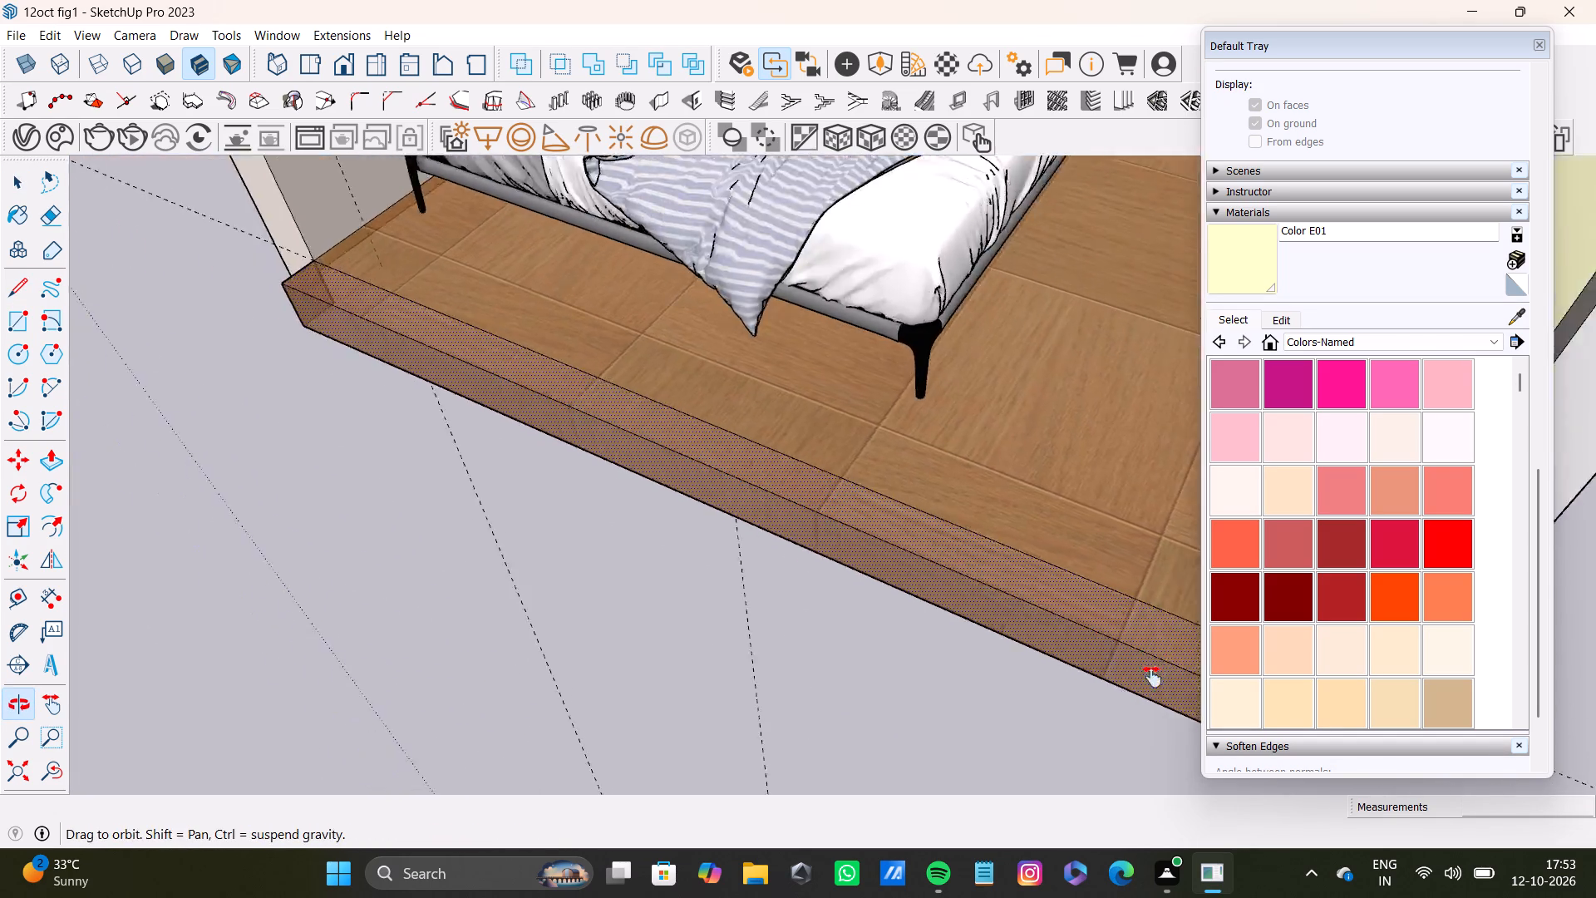
pyautogui.keyDown('shift'); pyautogui.moveTo(1152, 677); pyautogui.dragTo(1152, 675, button='middle'); pyautogui.keyUp('shift')
pyautogui.moveTo(534, 470); pyautogui.dragTo(943, 448, button='middle')
pyautogui.scroll(4, 264, 471)
pyautogui.keyDown('shift'); pyautogui.moveTo(262, 488); pyautogui.dragTo(725, 443, button='middle'); pyautogui.keyUp('shift')
pyautogui.keyDown('shift'); pyautogui.scroll(-4, 550, 589); pyautogui.keyUp('shift')
pyautogui.keyDown('shift'); pyautogui.moveTo(559, 645); pyautogui.dragTo(575, 606, button='middle'); pyautogui.keyUp('shift')
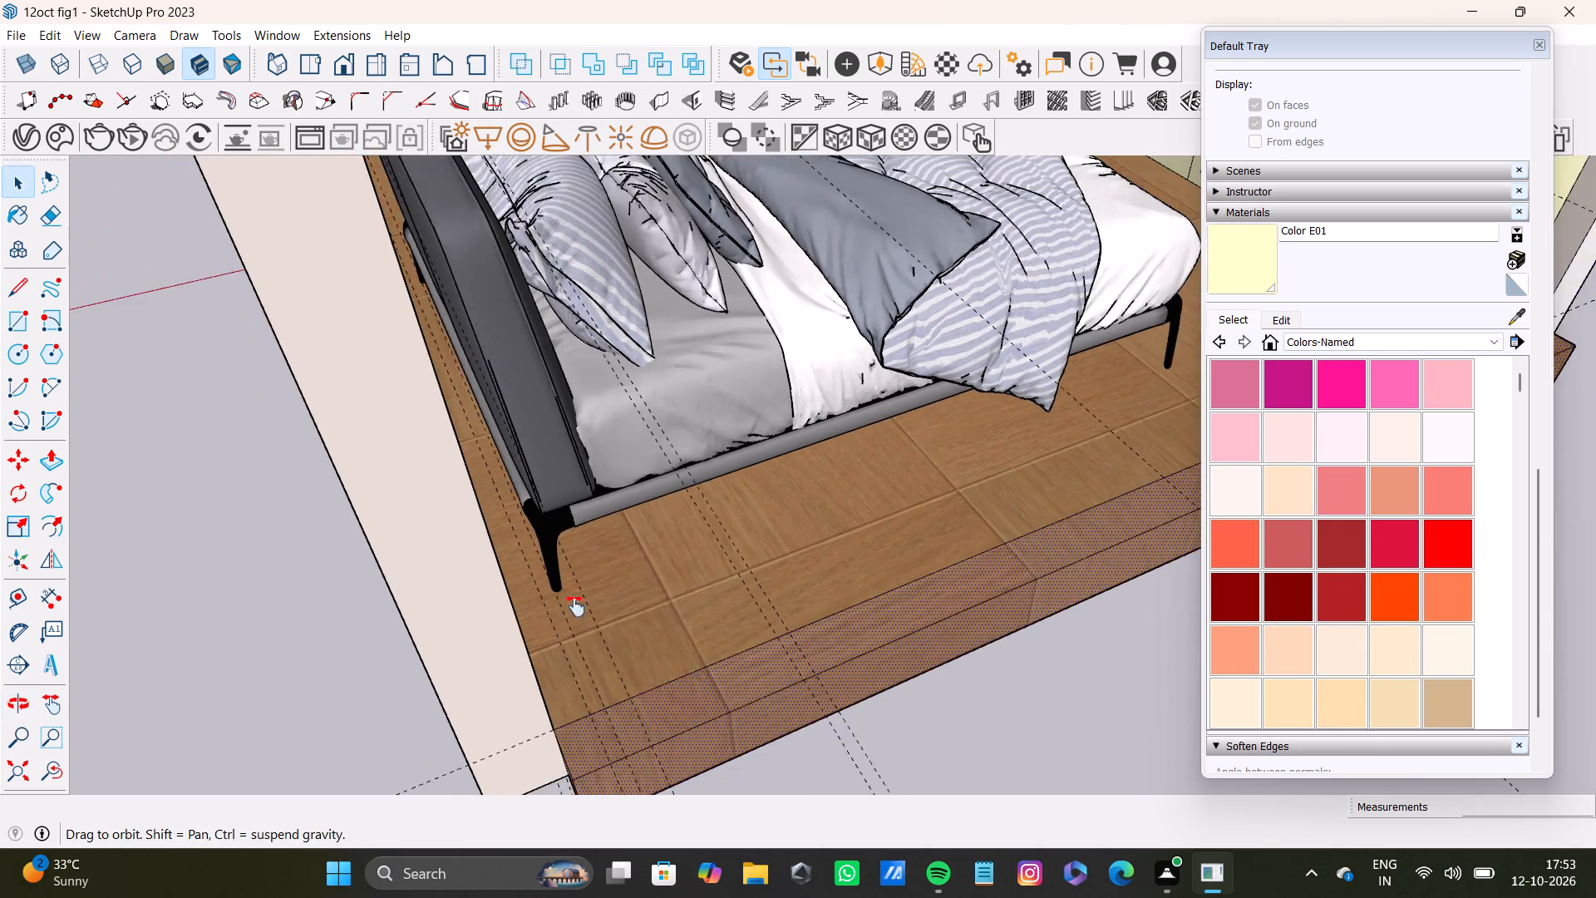
pyautogui.keyDown('shift'); pyautogui.moveTo(575, 606); pyautogui.dragTo(603, 445, button='middle'); pyautogui.keyUp('shift')
pyautogui.scroll(7, 590, 527)
pyautogui.moveTo(598, 547); pyautogui.dragTo(669, 535, button='middle')
pyautogui.keyDown('shift'); pyautogui.scroll(4, 659, 534); pyautogui.keyUp('shift')
pyautogui.keyDown('shift'); pyautogui.click(629, 607); pyautogui.keyUp('shift')
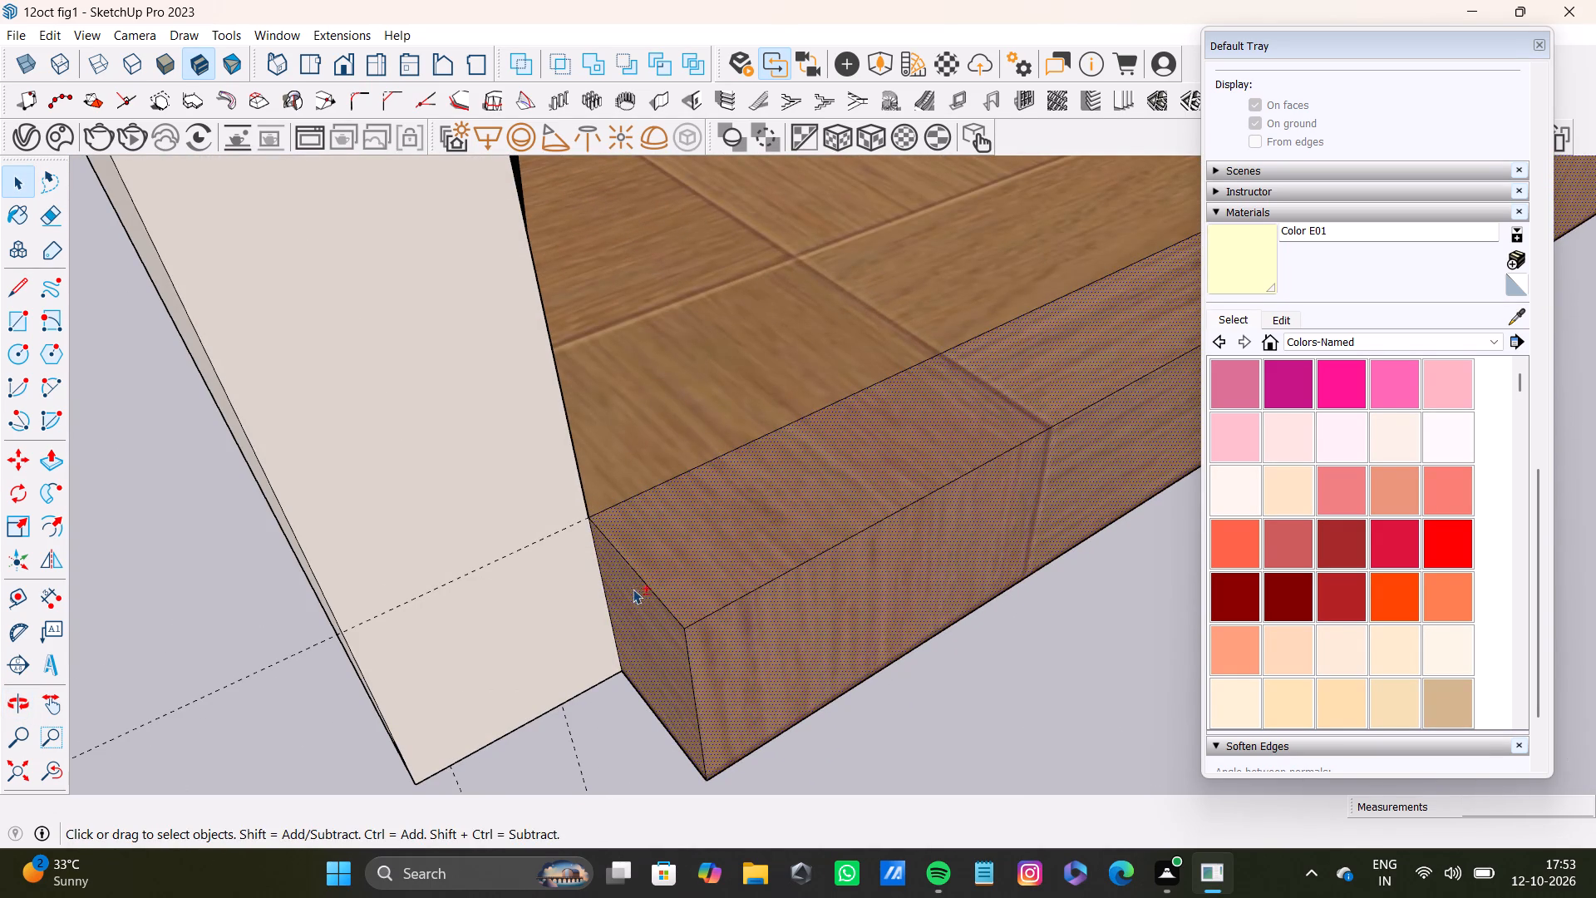
pyautogui.keyDown('shift'); pyautogui.click(1515, 320); pyautogui.keyUp('shift')
pyautogui.keyDown('shift'); pyautogui.click(454, 358); pyautogui.keyUp('shift')
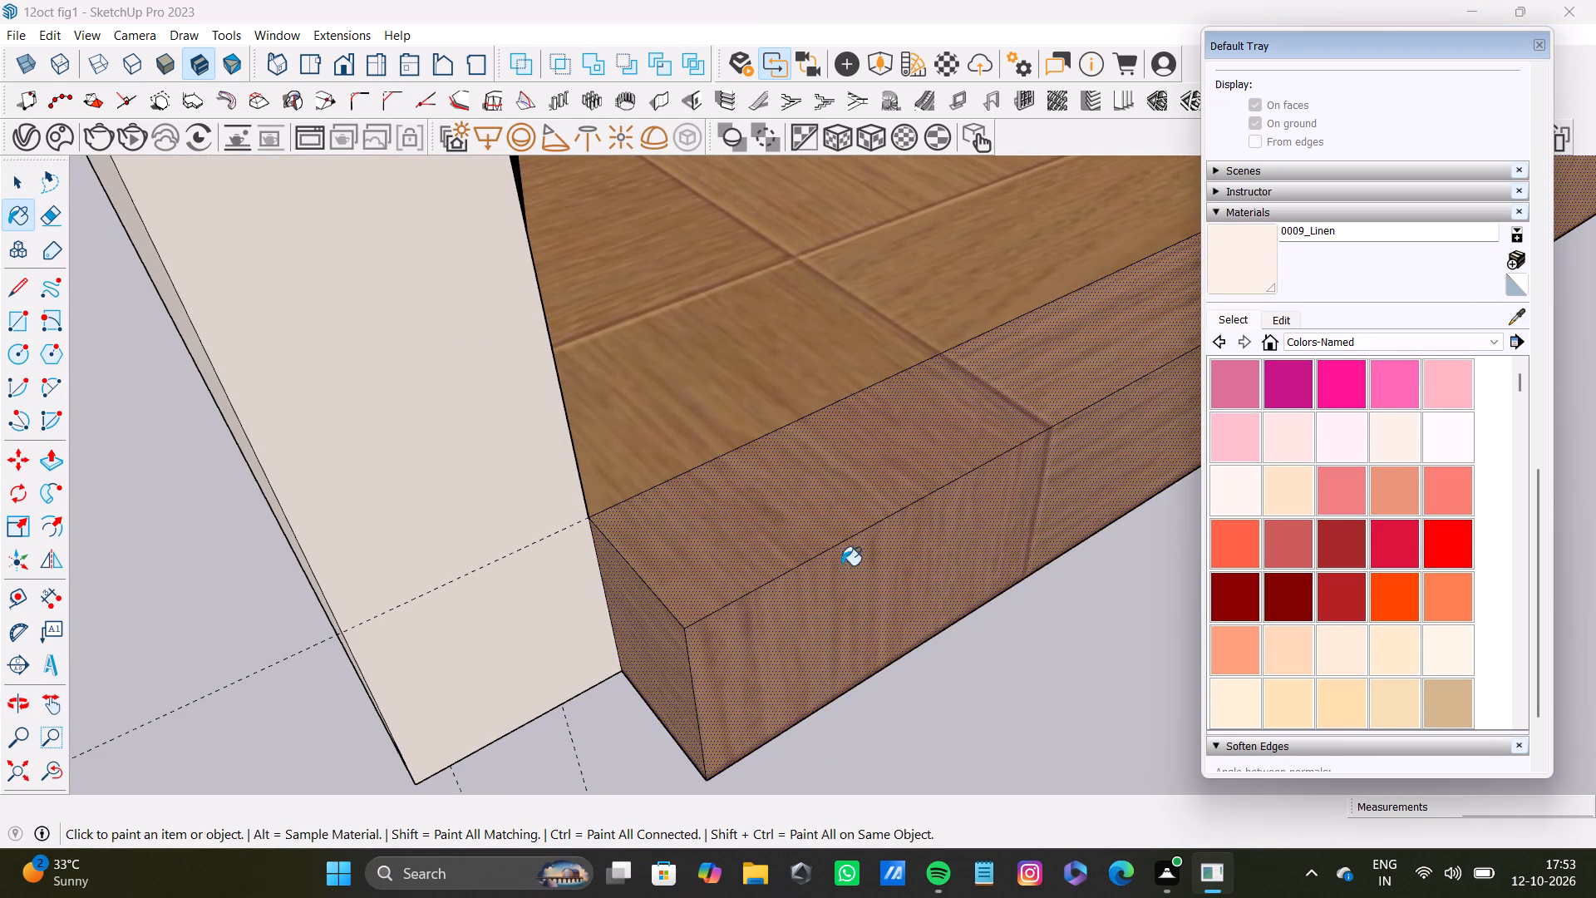
pyautogui.keyDown('shift'); pyautogui.click(832, 622); pyautogui.keyUp('shift')
pyautogui.keyDown('shift'); pyautogui.scroll(-10, 692, 639); pyautogui.keyUp('shift')
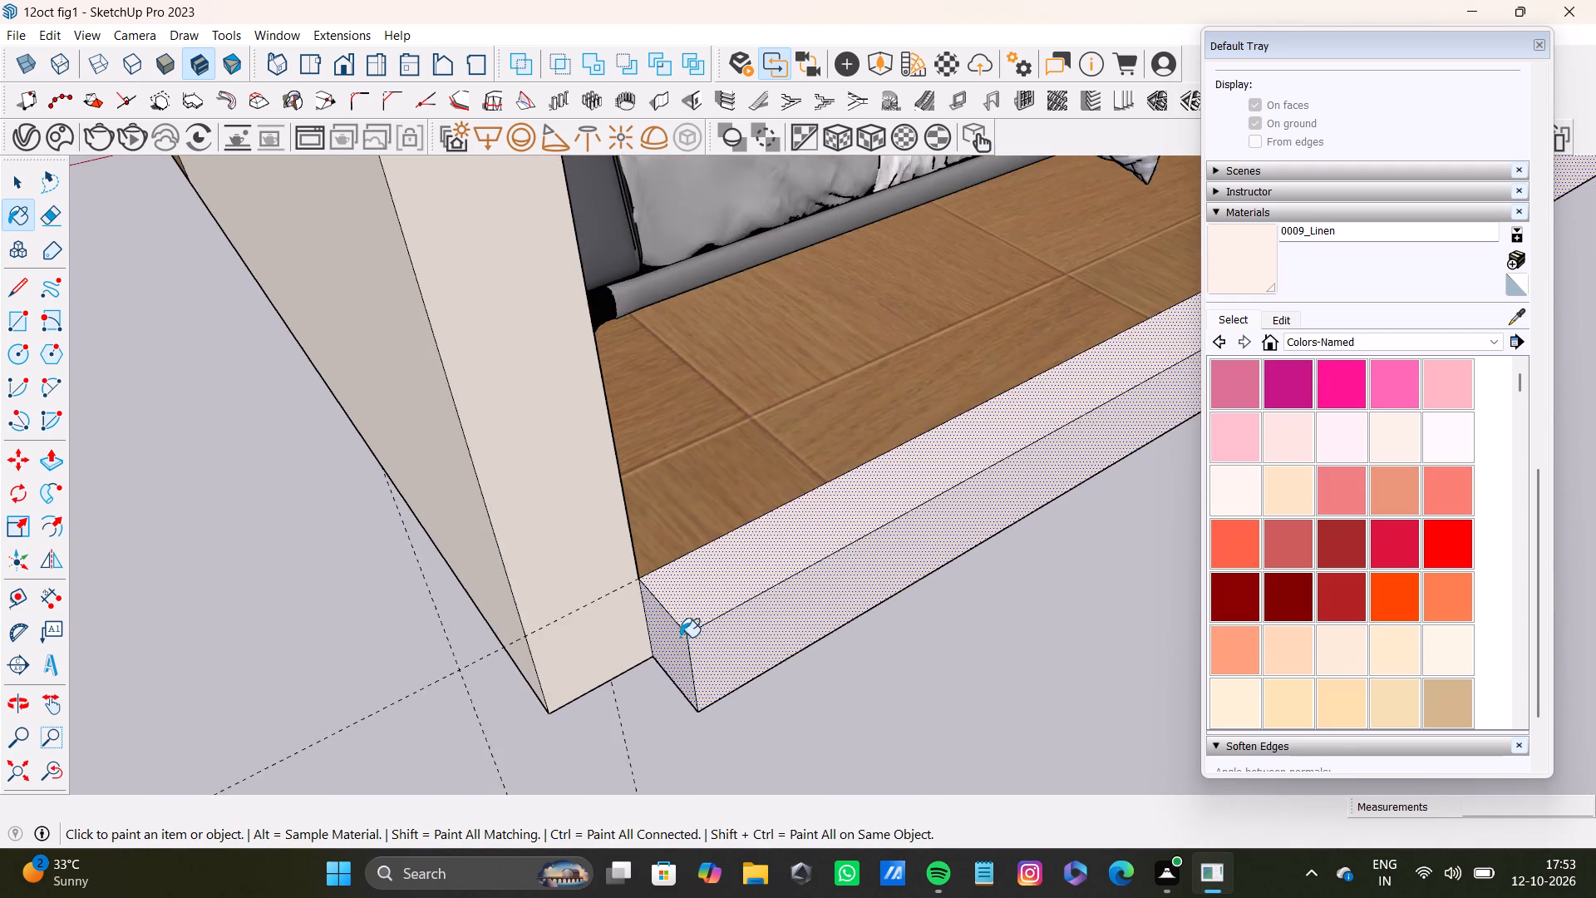
# Push/Pull the strip's top face up 10' 1/2" to the side walls' top, forming a wall across the open side.
pyautogui.keyDown('shift'); pyautogui.scroll(-20, 680, 637); pyautogui.keyUp('shift')
pyautogui.keyDown('shift'); pyautogui.scroll(-10, 680, 637); pyautogui.keyUp('shift')
pyautogui.moveTo(692, 596); pyautogui.dragTo(713, 597, button='middle')
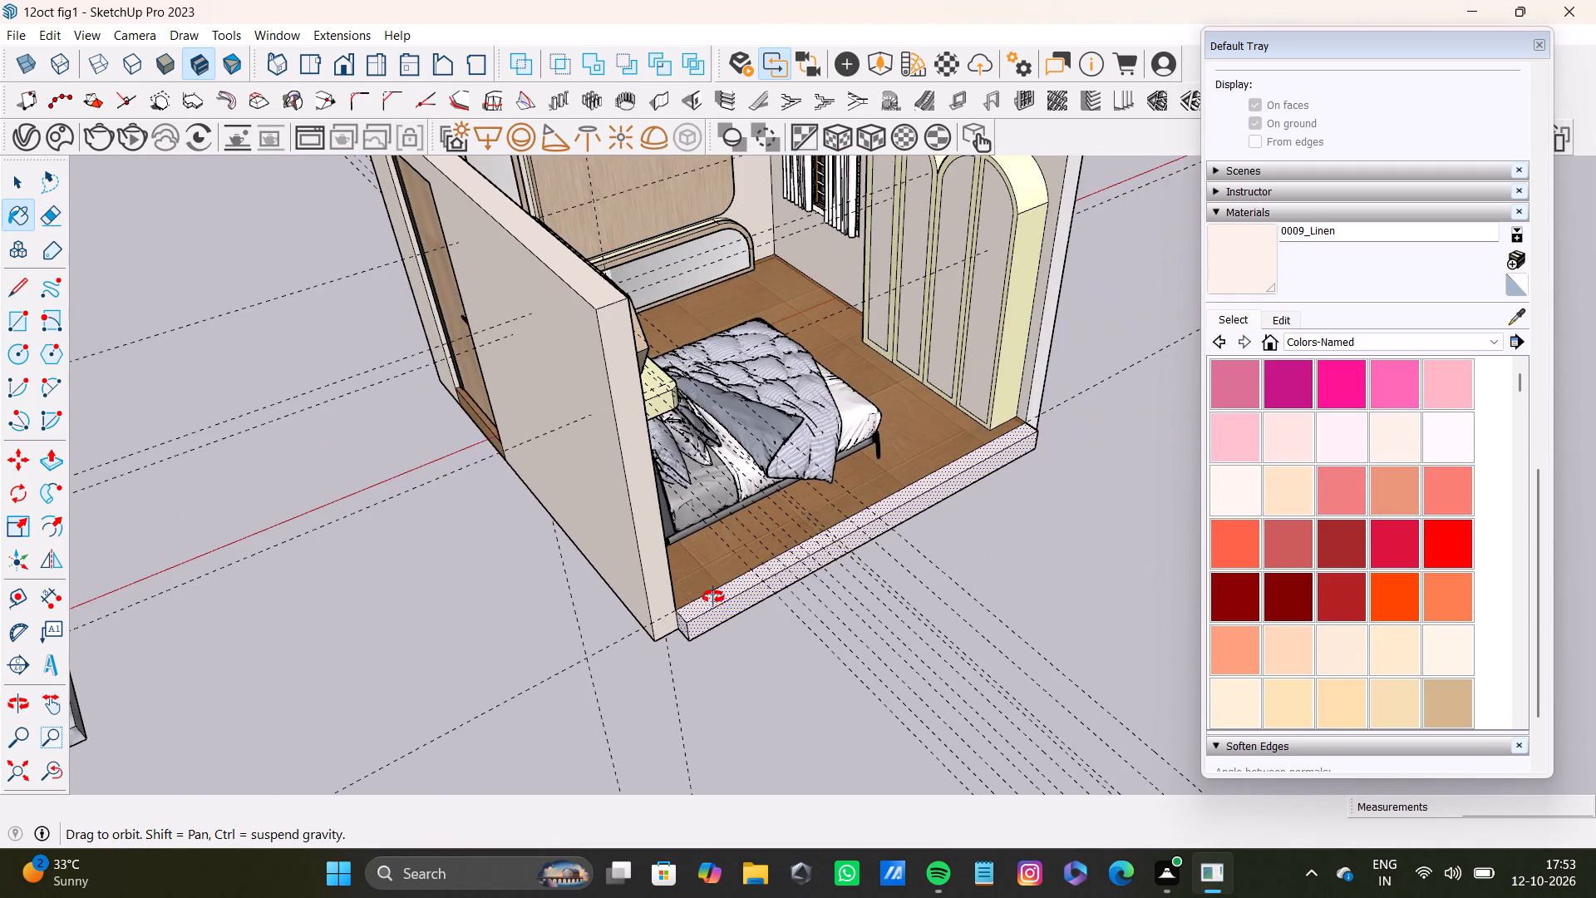
pyautogui.moveTo(713, 597); pyautogui.dragTo(617, 676, button='middle')
pyautogui.press('p')
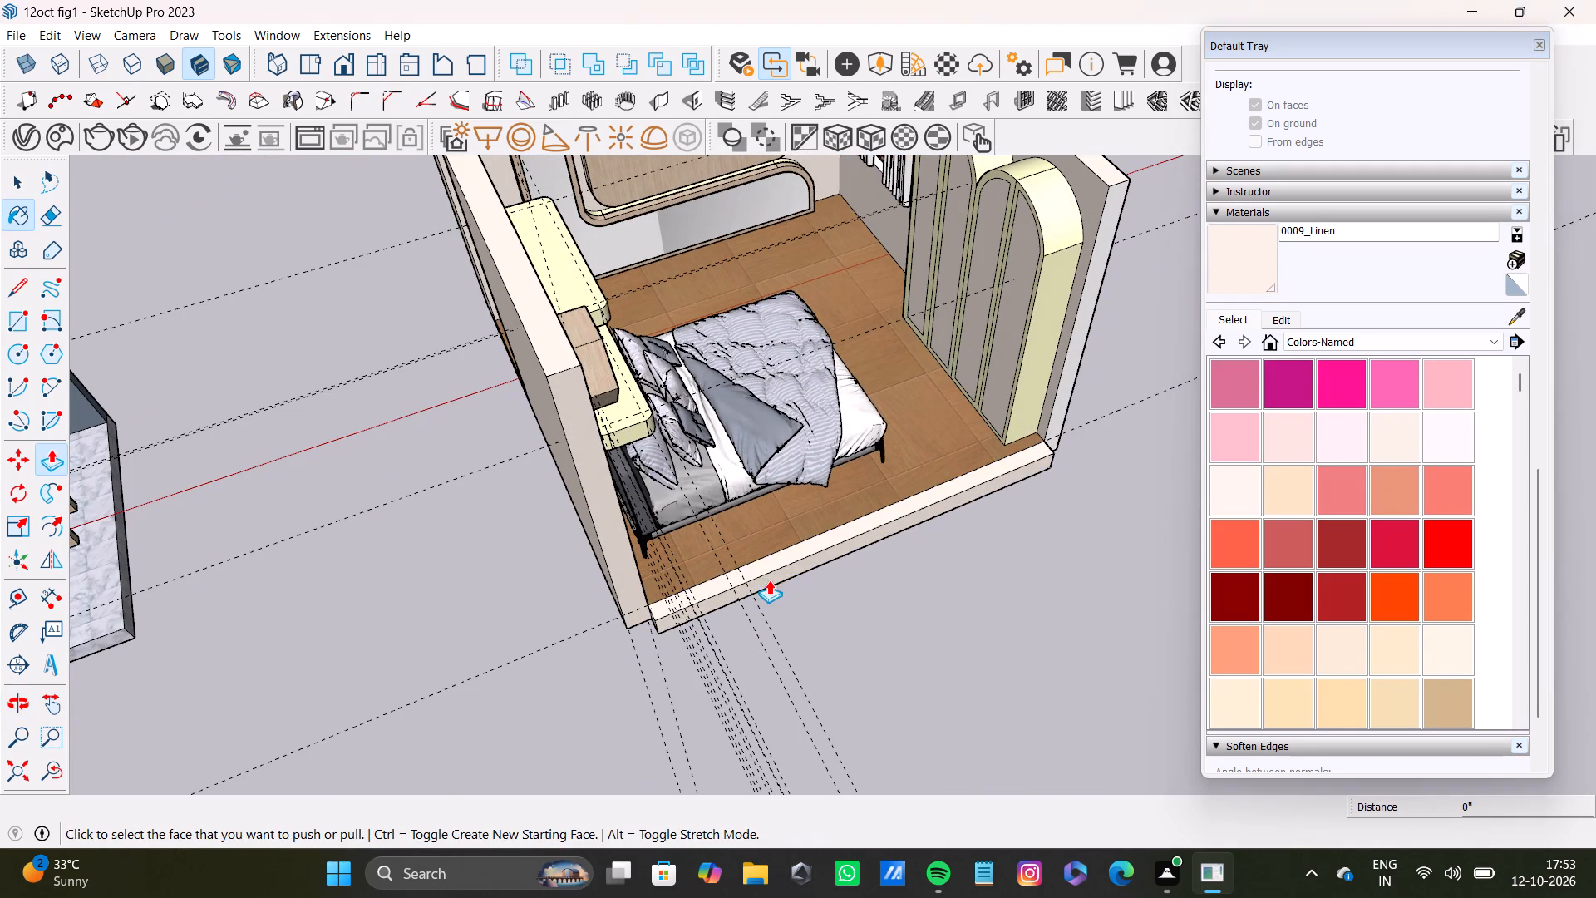
pyautogui.moveTo(787, 555); pyautogui.dragTo(570, 360)
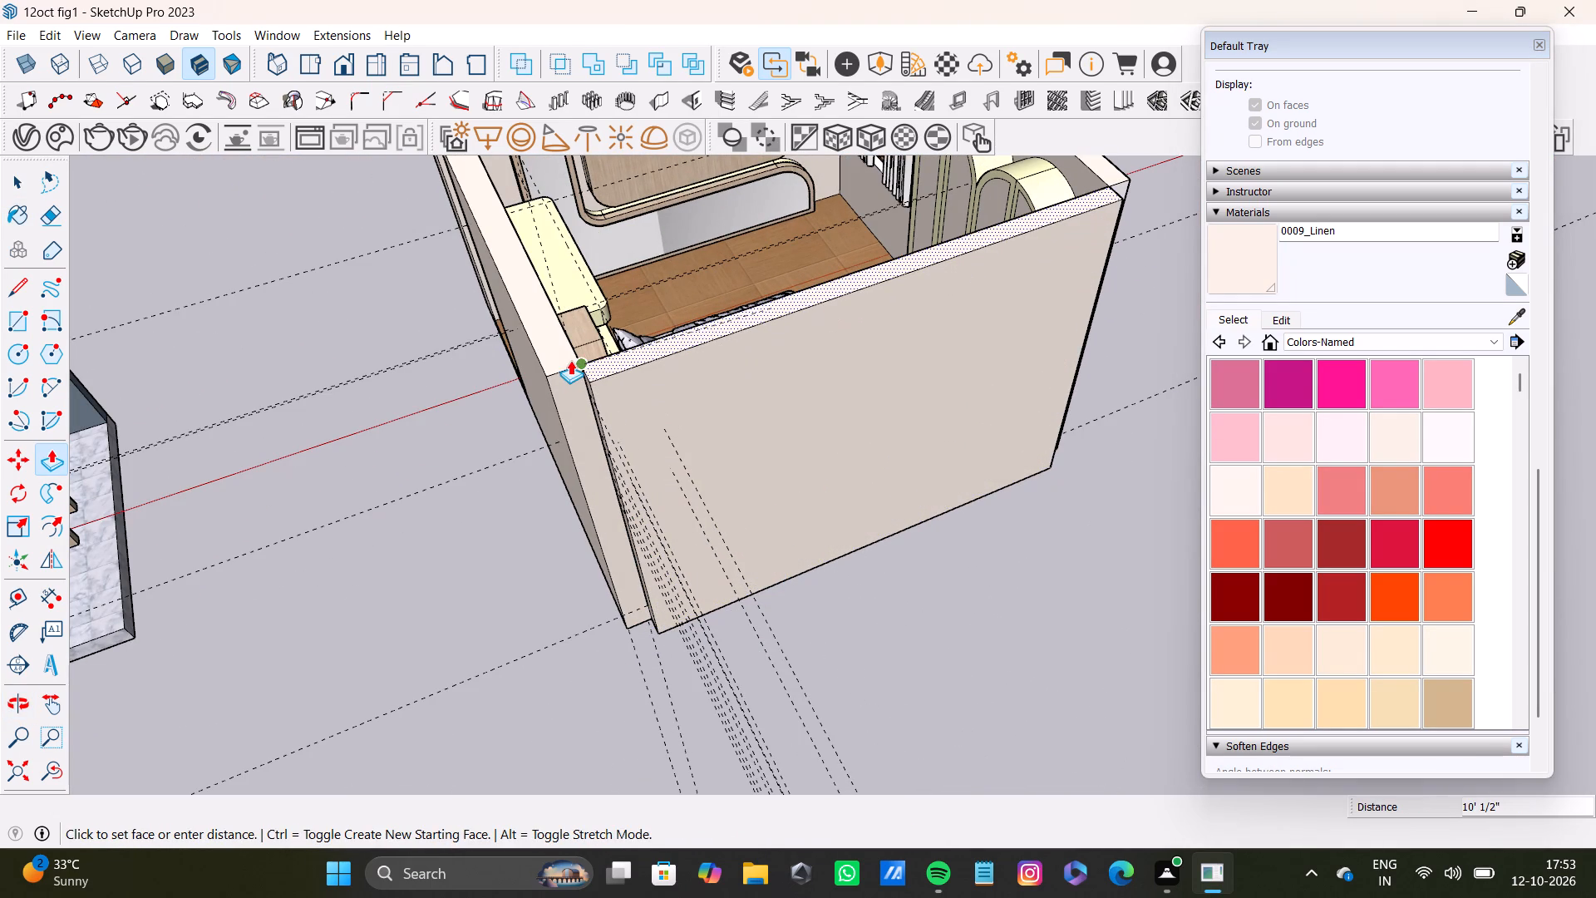
pyautogui.moveTo(570, 360); pyautogui.dragTo(570, 359)
# Extend the new wall's end face 9 1/4" at the door-side corner, flush with the side wall's outer face.
pyautogui.moveTo(599, 504); pyautogui.dragTo(747, 512, button='middle')
pyautogui.press('space')
pyautogui.scroll(3, 662, 477)
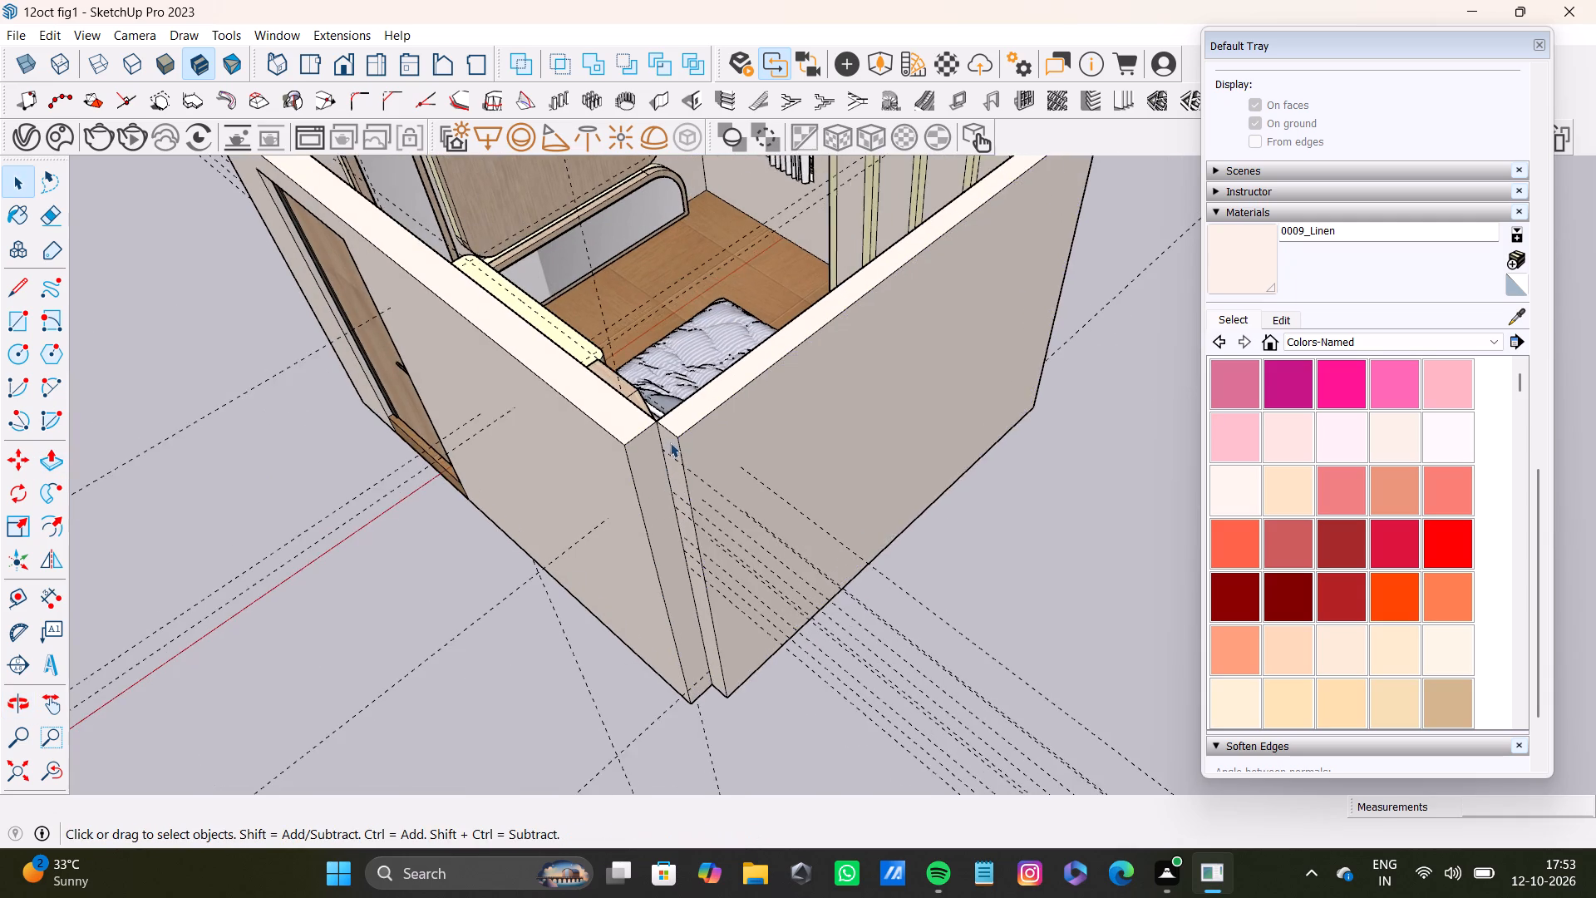
pyautogui.scroll(11, 672, 441)
pyautogui.press('space')
pyautogui.click(671, 439)
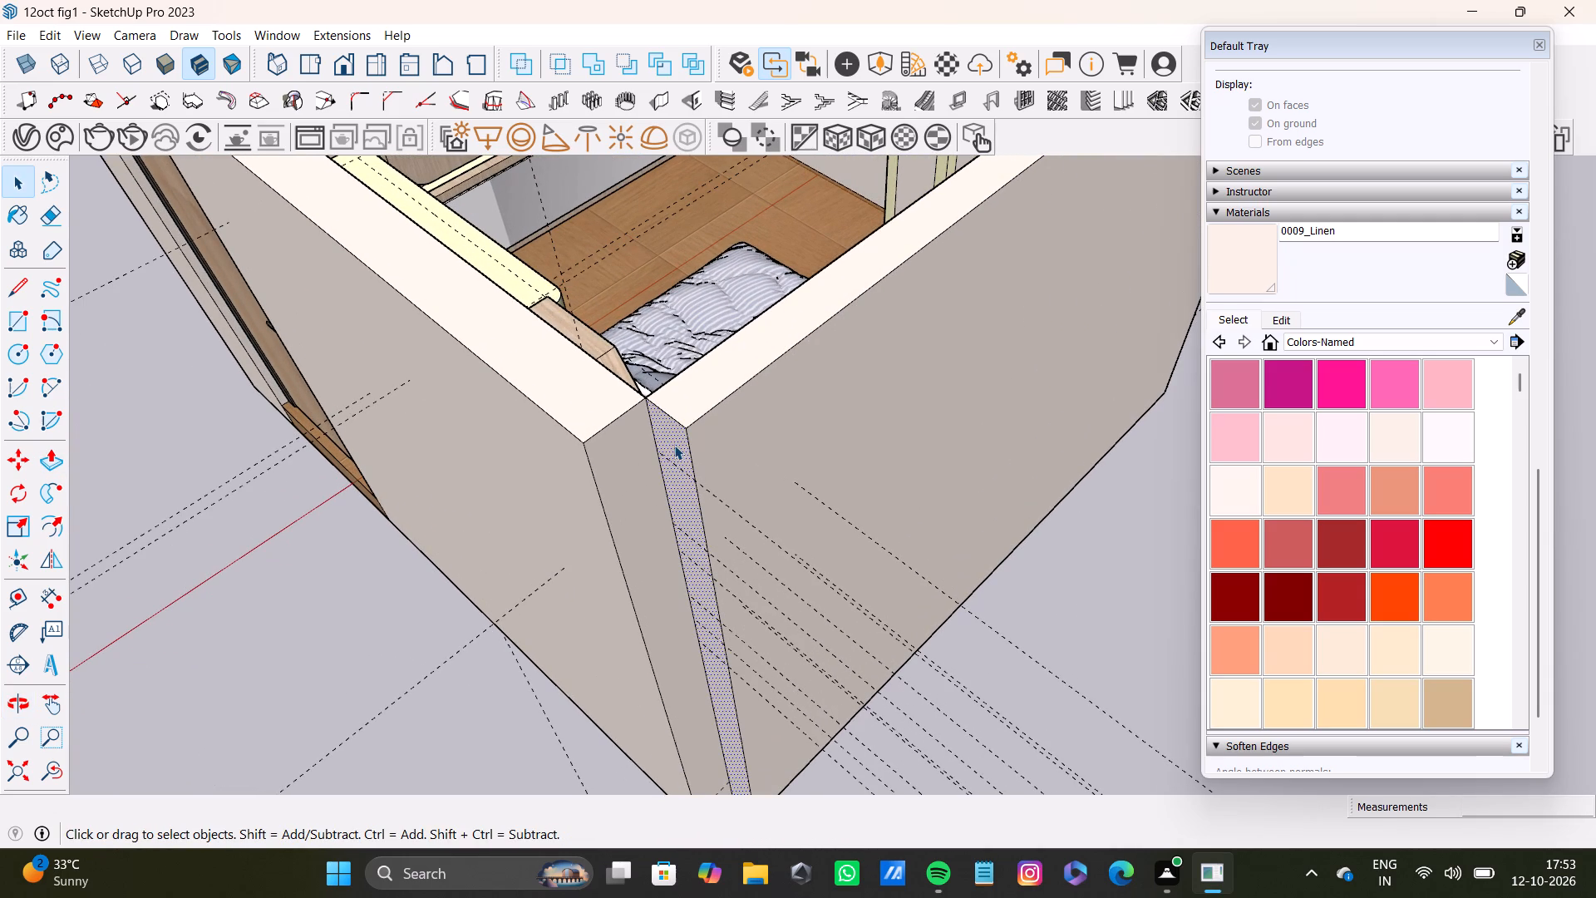
pyautogui.press('p')
pyautogui.moveTo(680, 442); pyautogui.dragTo(583, 442)
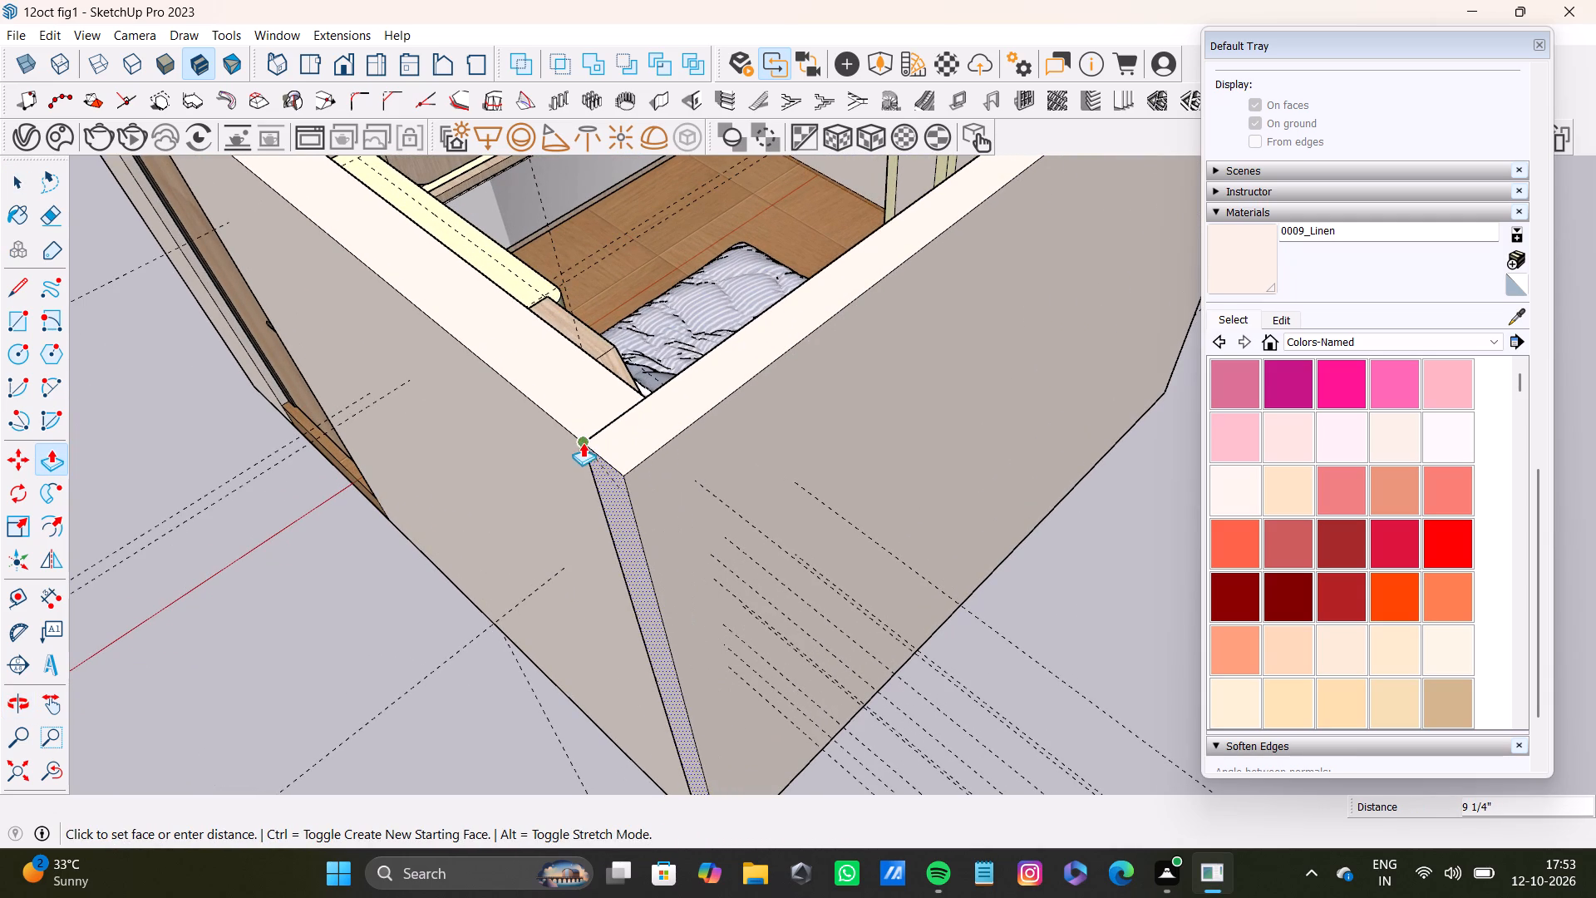
pyautogui.moveTo(583, 442); pyautogui.dragTo(588, 443)
# Extend the new wall's opposite end face 7 7/8" to meet the window-side wall's outer face.
pyautogui.scroll(-20, 663, 460)
pyautogui.scroll(-9, 663, 460)
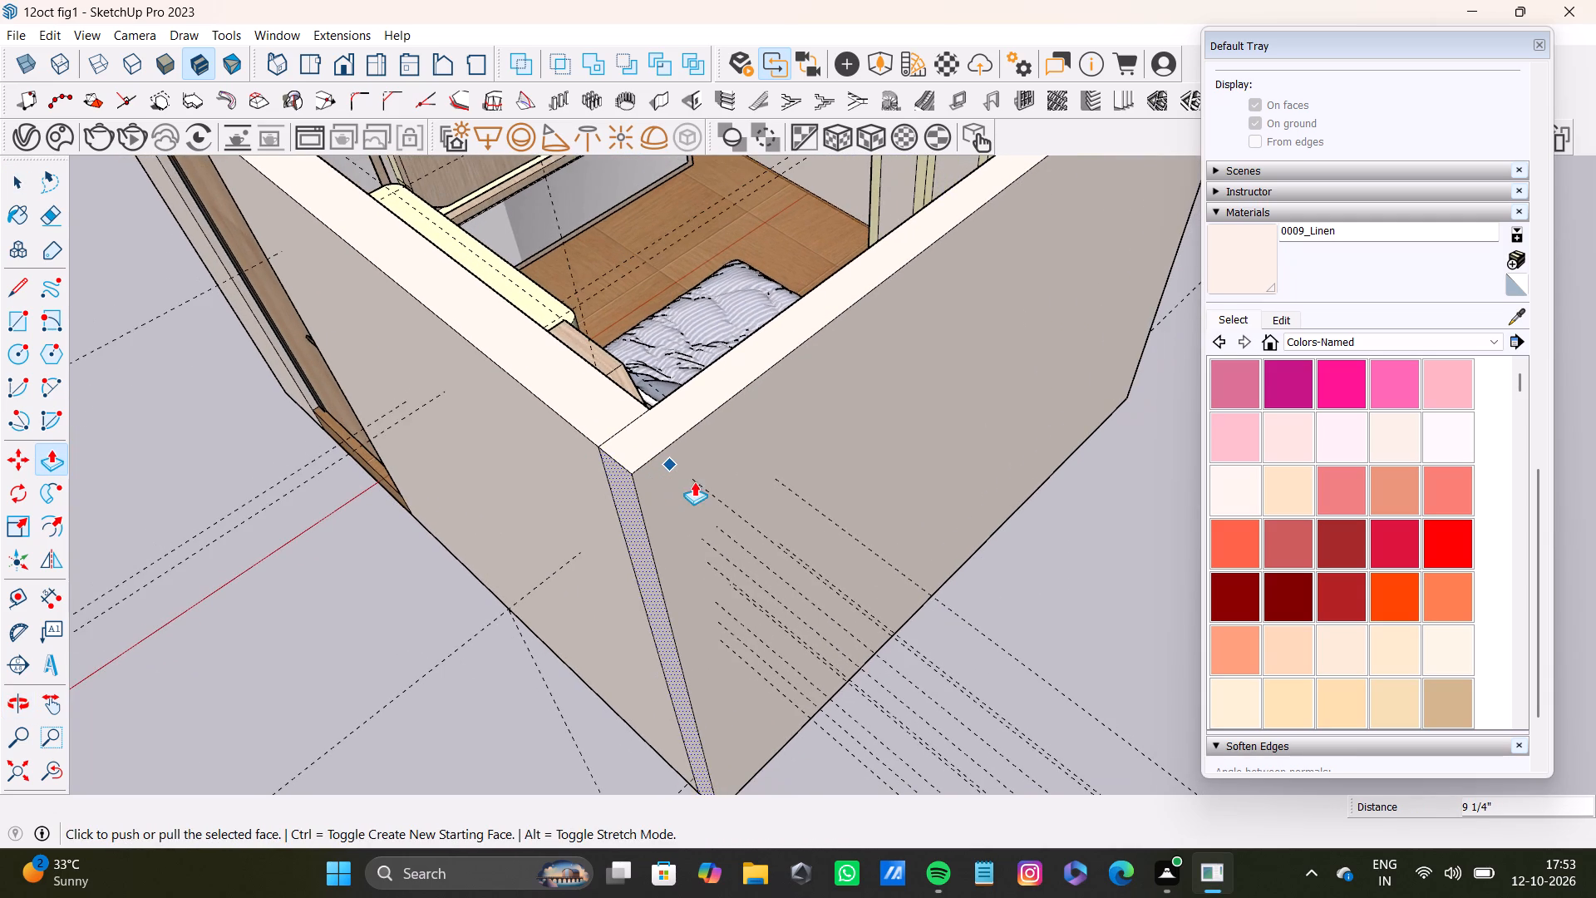
pyautogui.scroll(-20, 694, 481)
pyautogui.scroll(-9, 694, 481)
pyautogui.moveTo(1071, 471); pyautogui.dragTo(711, 483, button='middle')
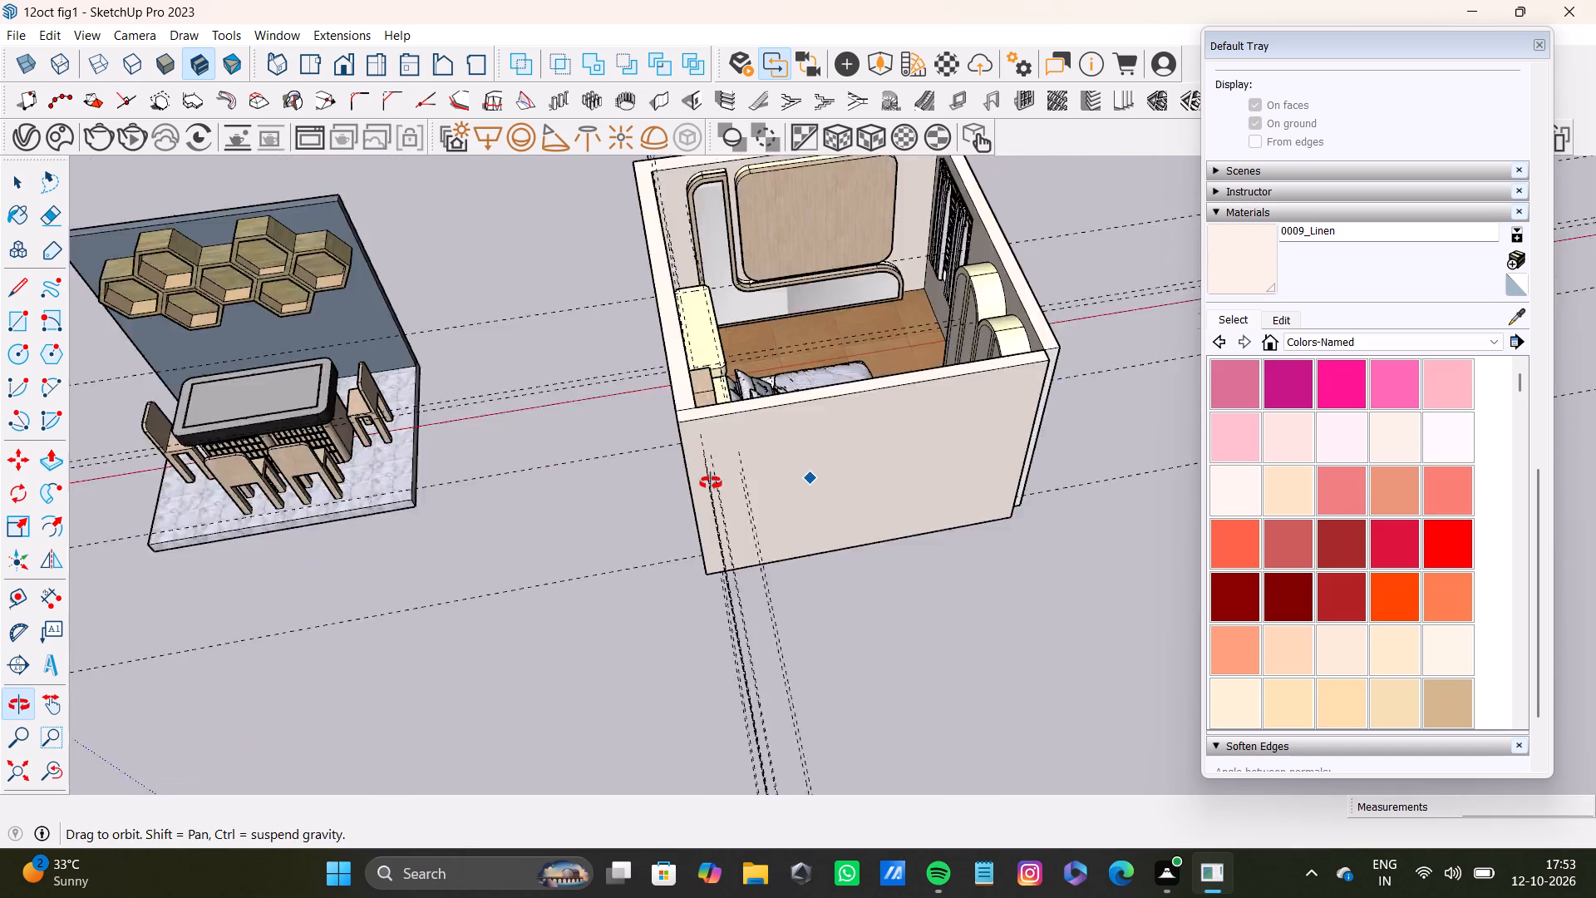
pyautogui.moveTo(711, 483); pyautogui.dragTo(598, 478, button='middle')
pyautogui.scroll(4, 984, 470)
pyautogui.keyDown('shift'); pyautogui.moveTo(1052, 487); pyautogui.dragTo(680, 473, button='middle'); pyautogui.keyUp('shift')
pyautogui.scroll(9, 694, 462)
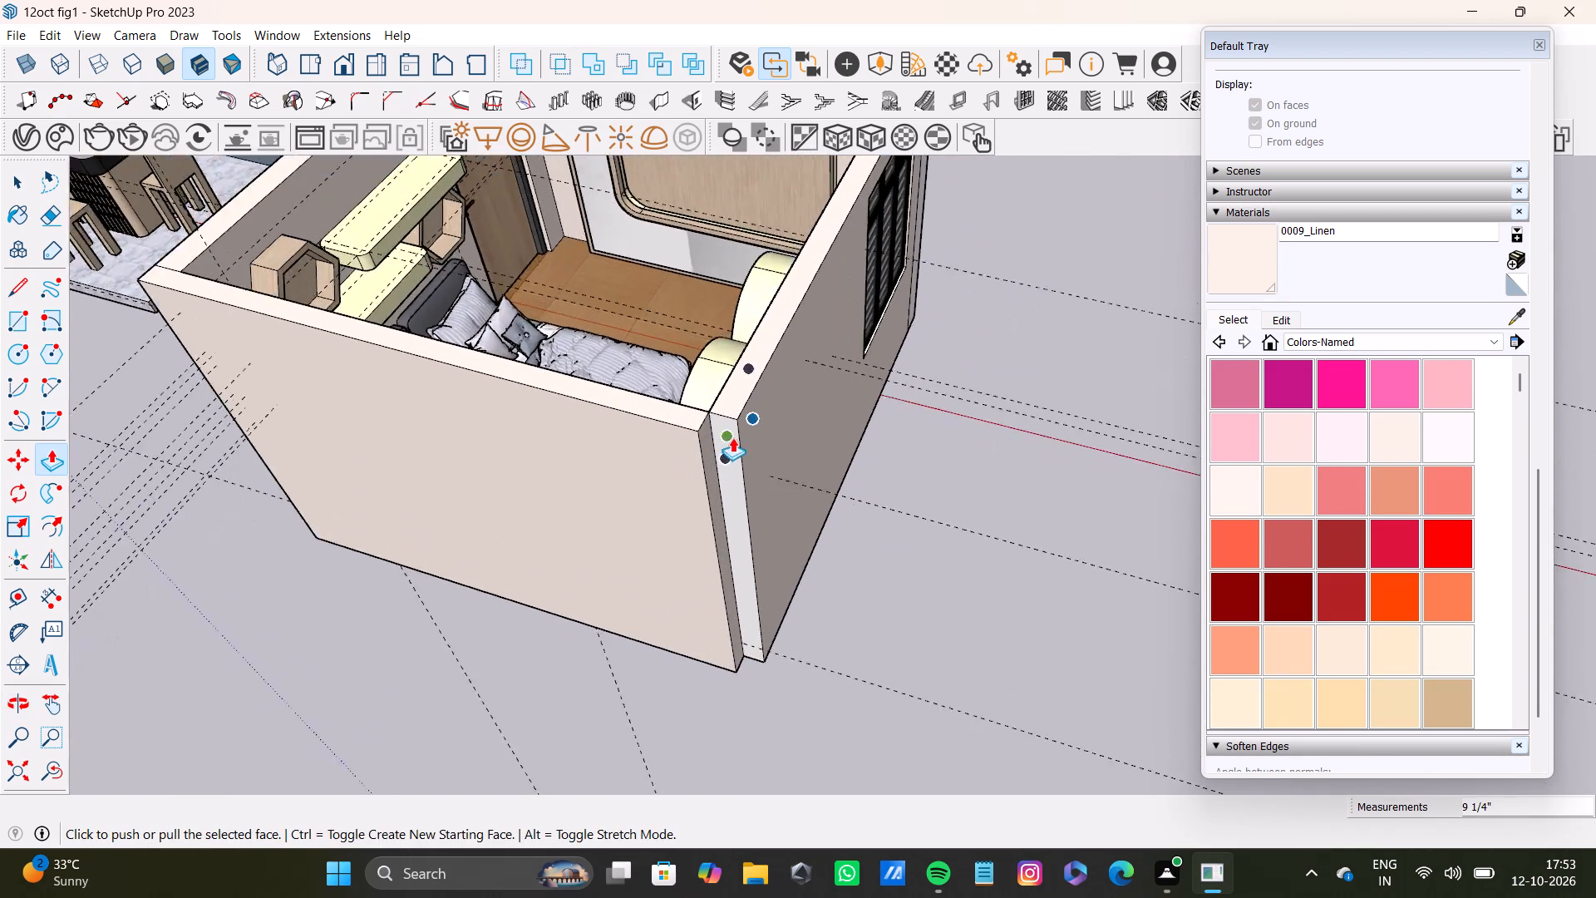
pyautogui.scroll(17, 732, 437)
pyautogui.press('space')
pyautogui.click(682, 427)
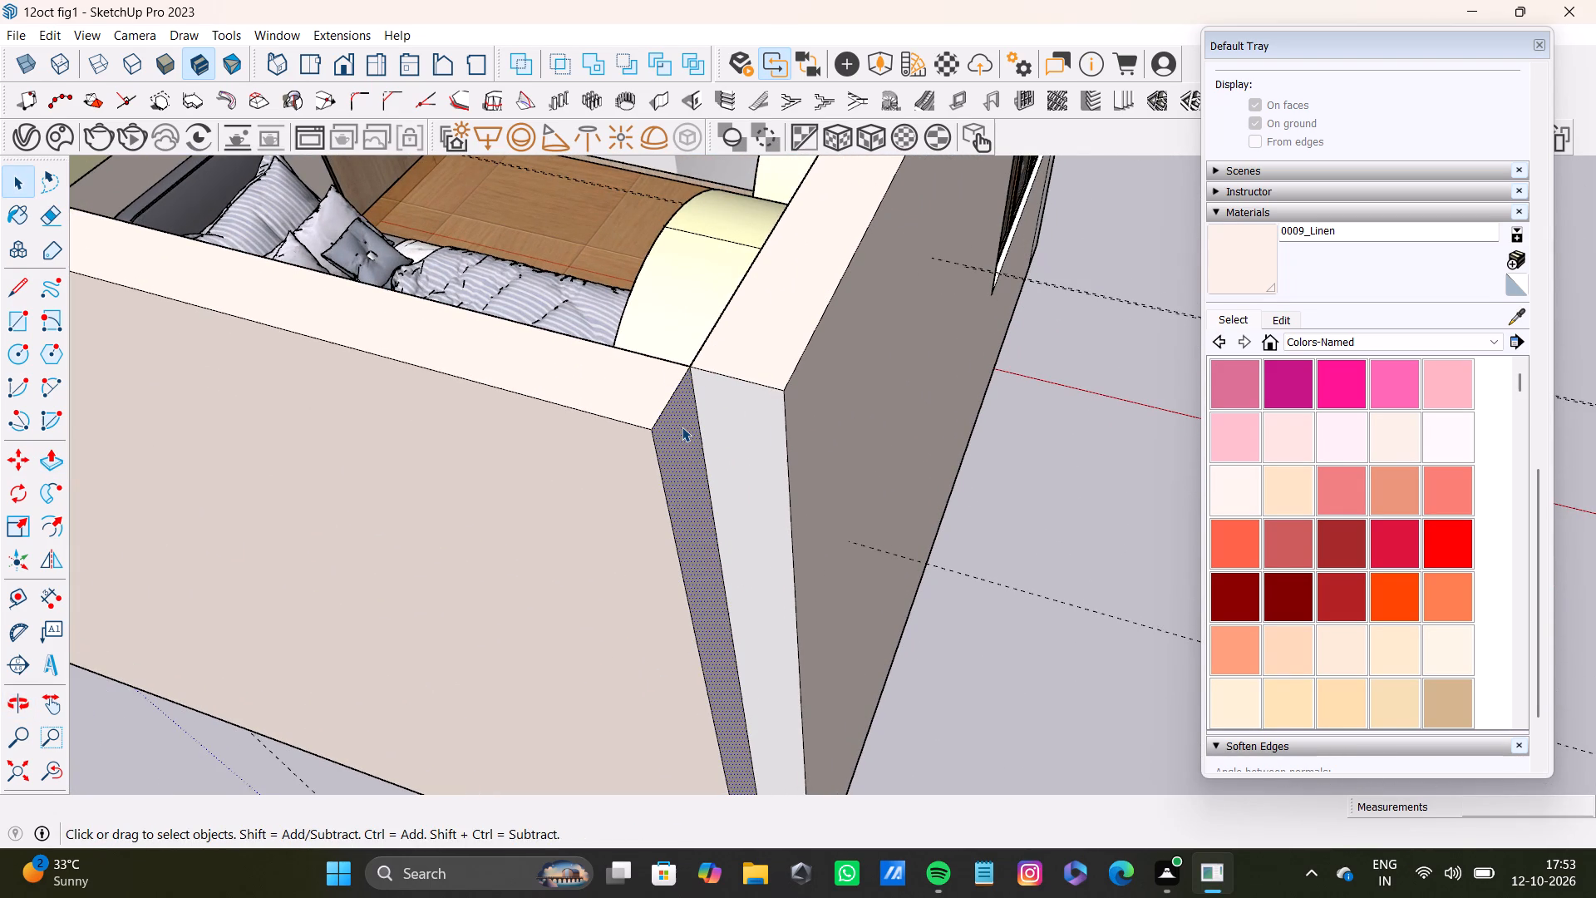
pyautogui.press('p')
pyautogui.moveTo(682, 427); pyautogui.dragTo(783, 402)
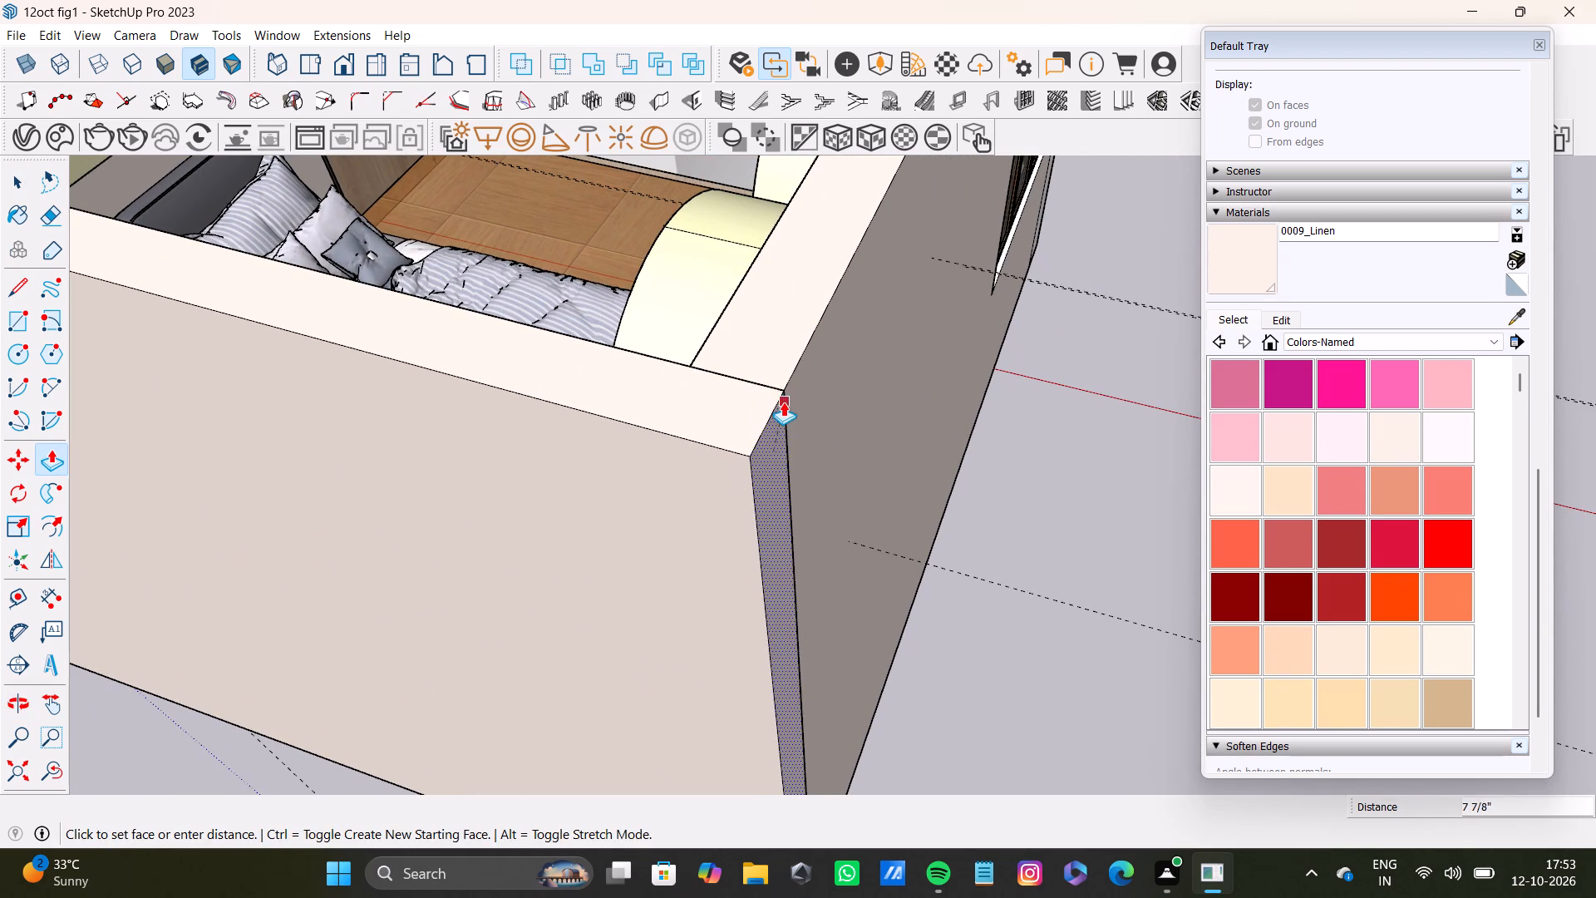
pyautogui.moveTo(783, 402); pyautogui.dragTo(789, 401)
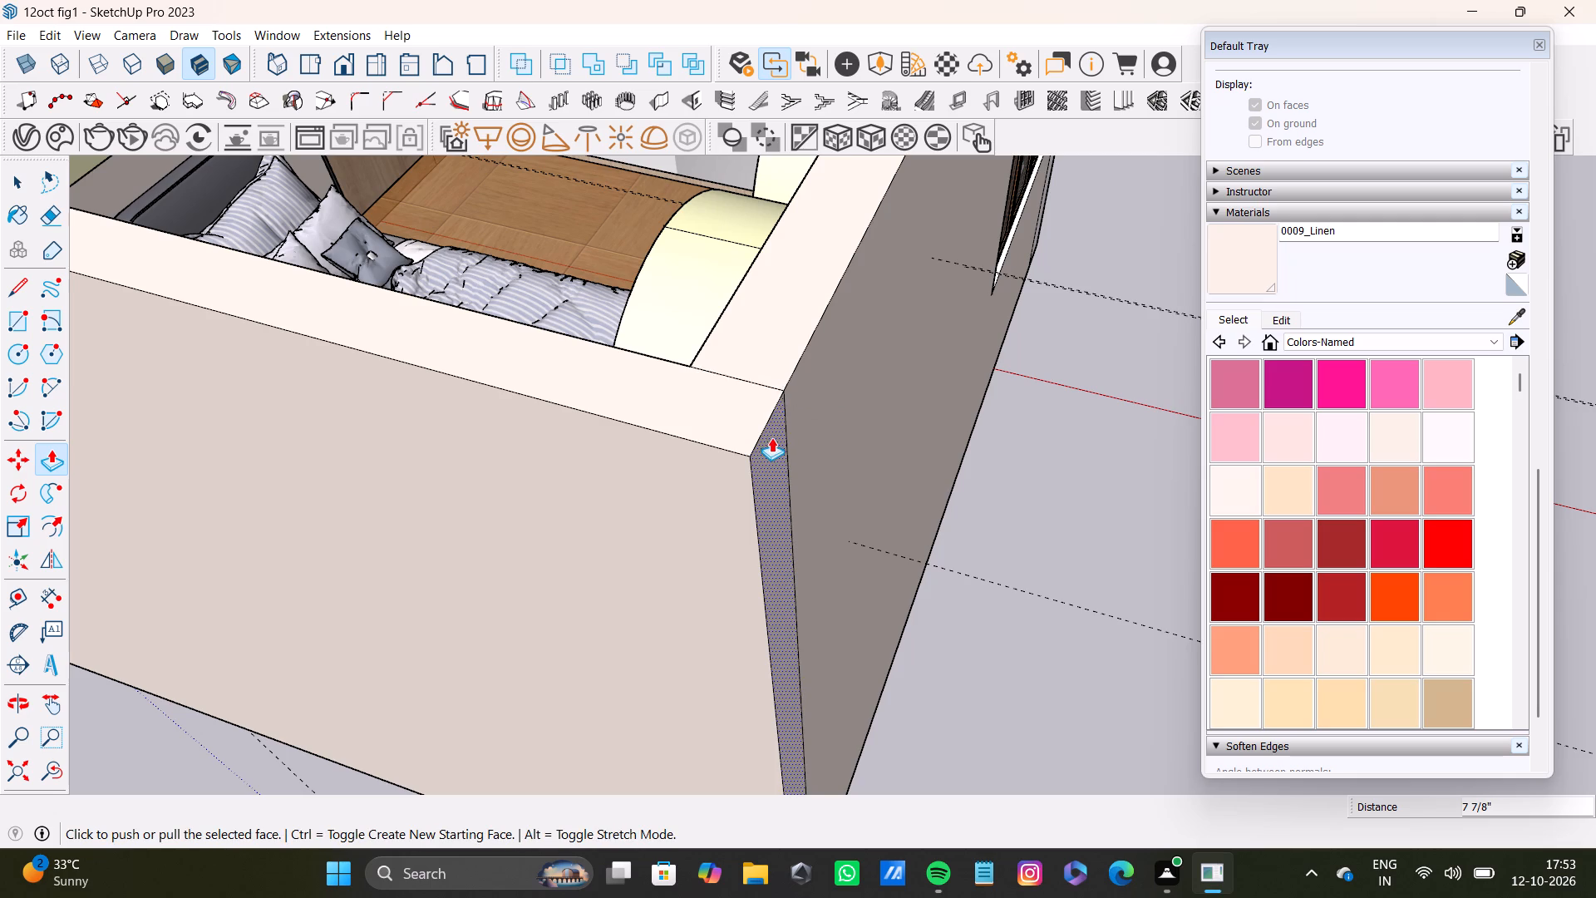
# Delete the seam edges on the top and outer side faces where the new wall meets the window-side wall.
pyautogui.scroll(18, 771, 437)
pyautogui.press('space')
pyautogui.click(761, 292)
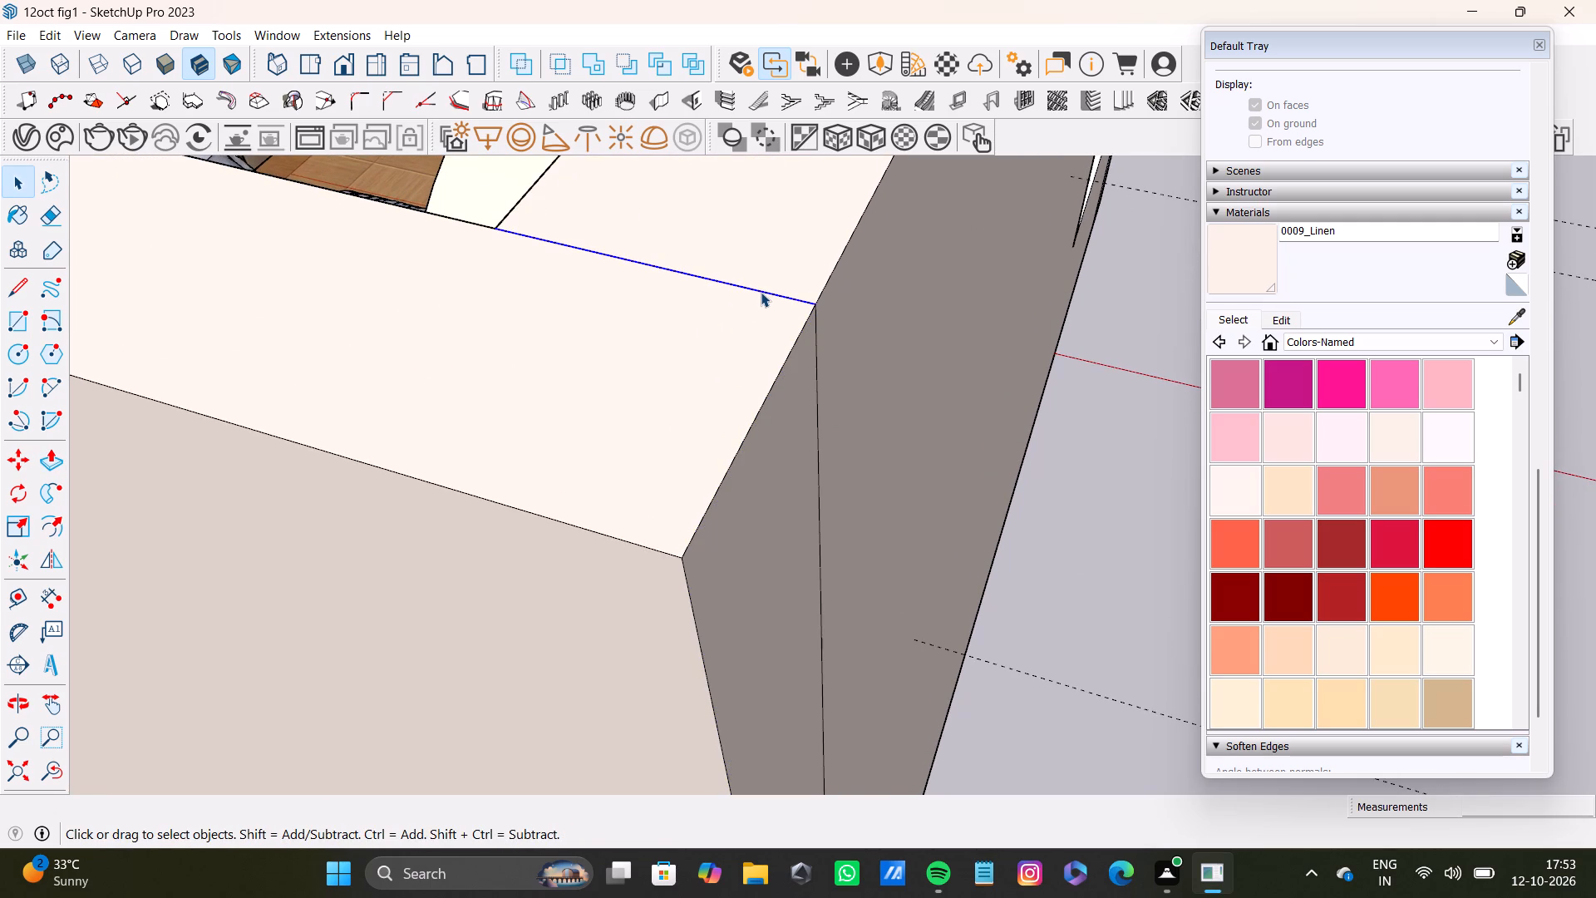
pyautogui.press('Delete')
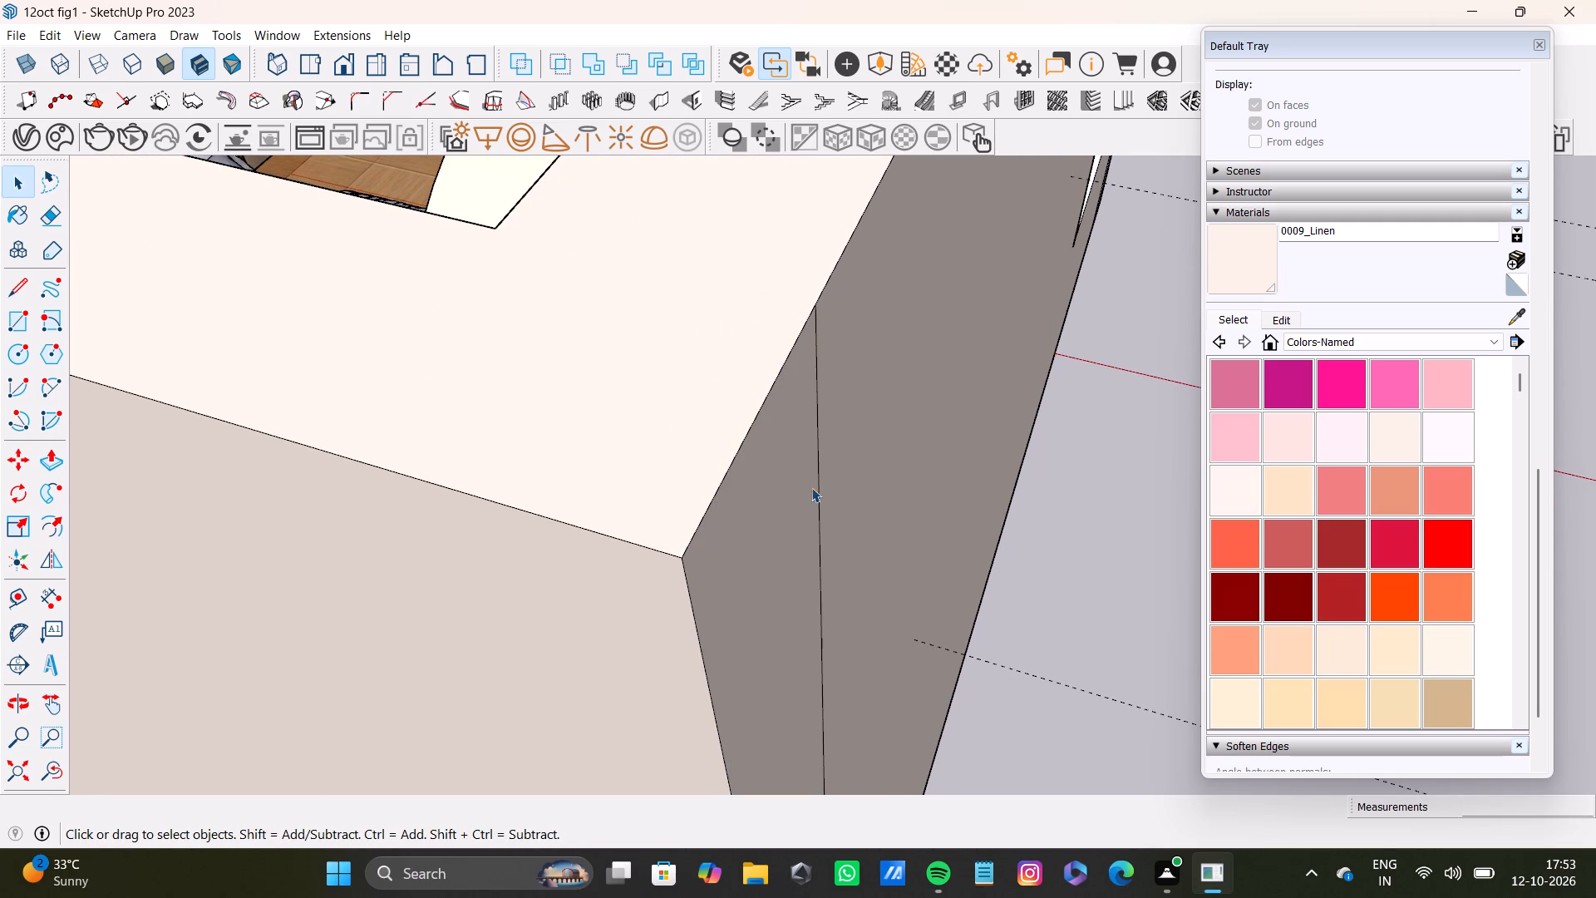
pyautogui.click(820, 494)
pyautogui.press('Delete')
# Delete the top and vertical seam edges where the new wall meets the door-side wall.
pyautogui.scroll(-3, 802, 477)
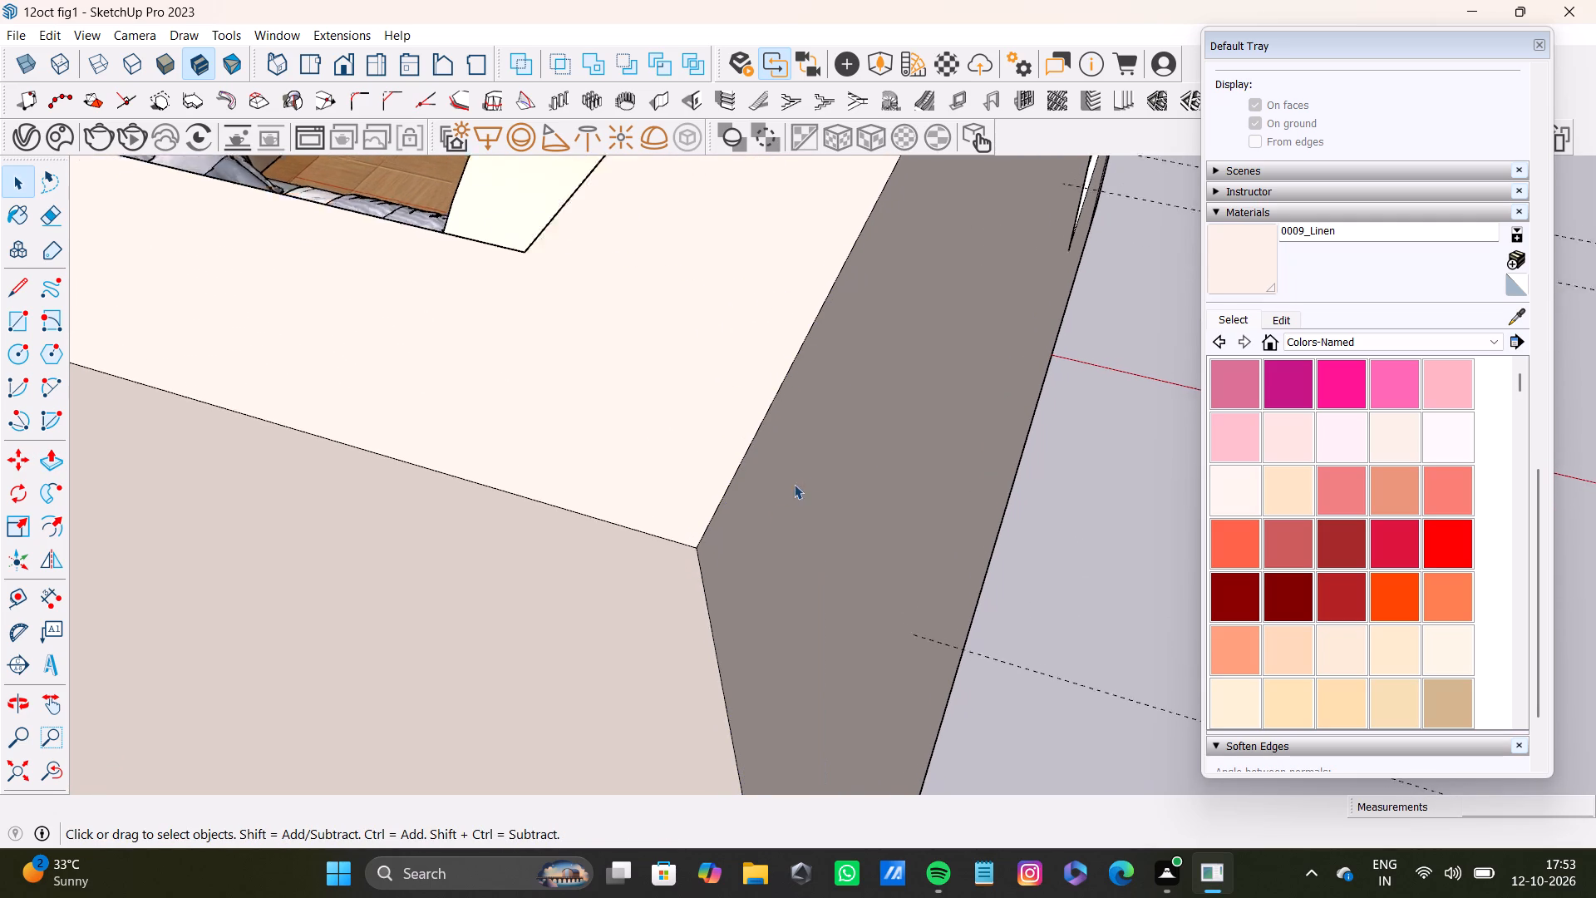
pyautogui.scroll(-20, 794, 484)
pyautogui.scroll(-16, 794, 484)
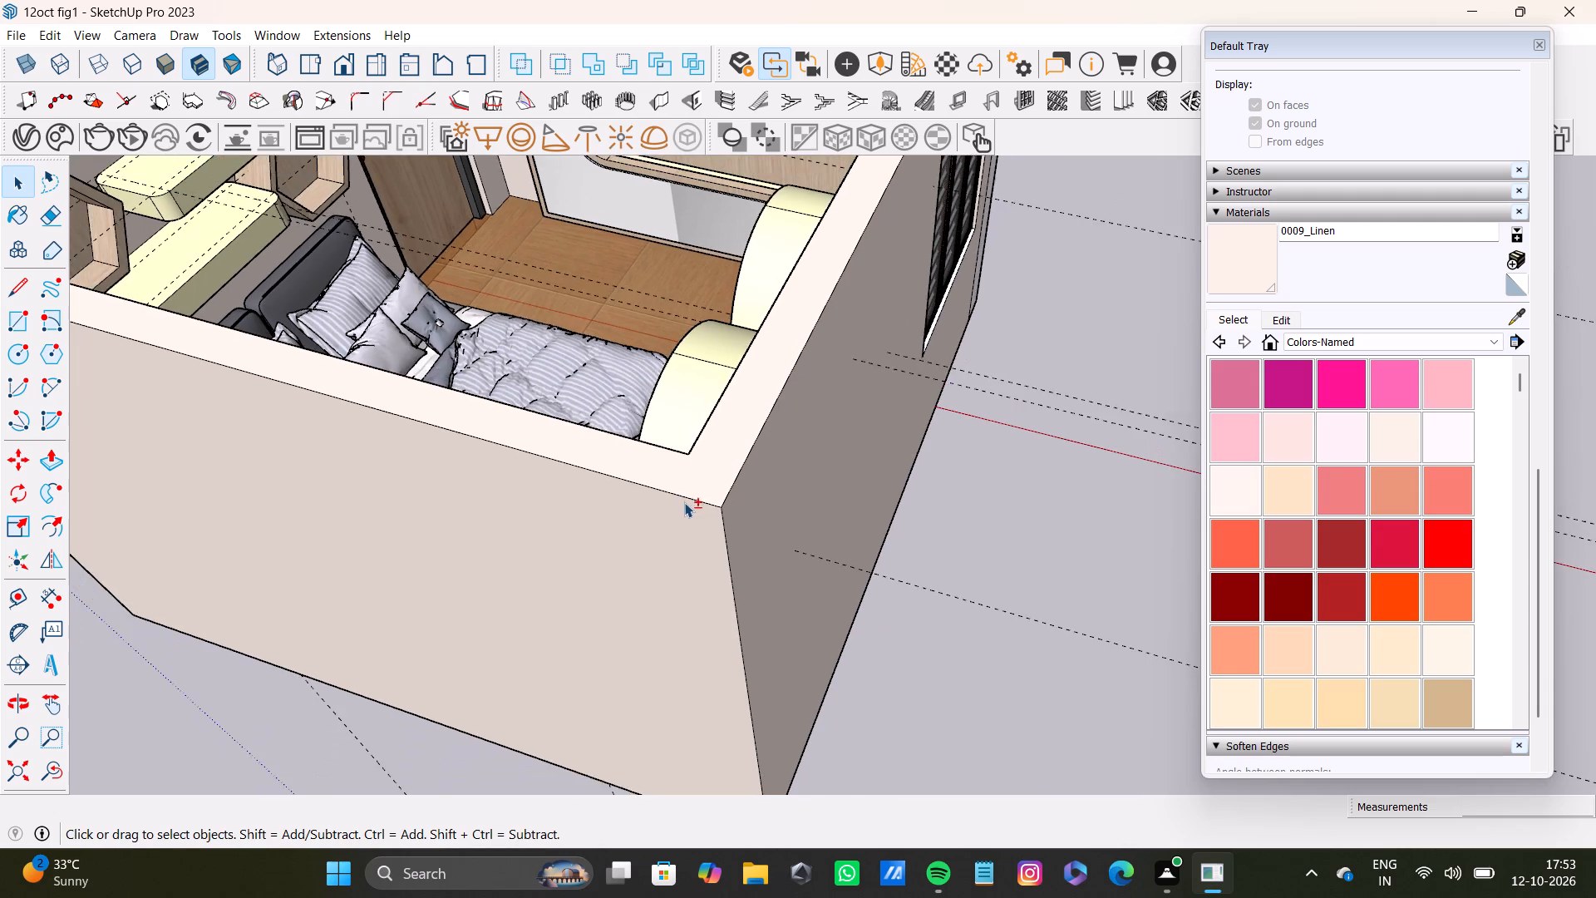
pyautogui.scroll(-20, 684, 502)
pyautogui.scroll(-6, 684, 502)
pyautogui.moveTo(645, 523); pyautogui.dragTo(890, 437, button='middle')
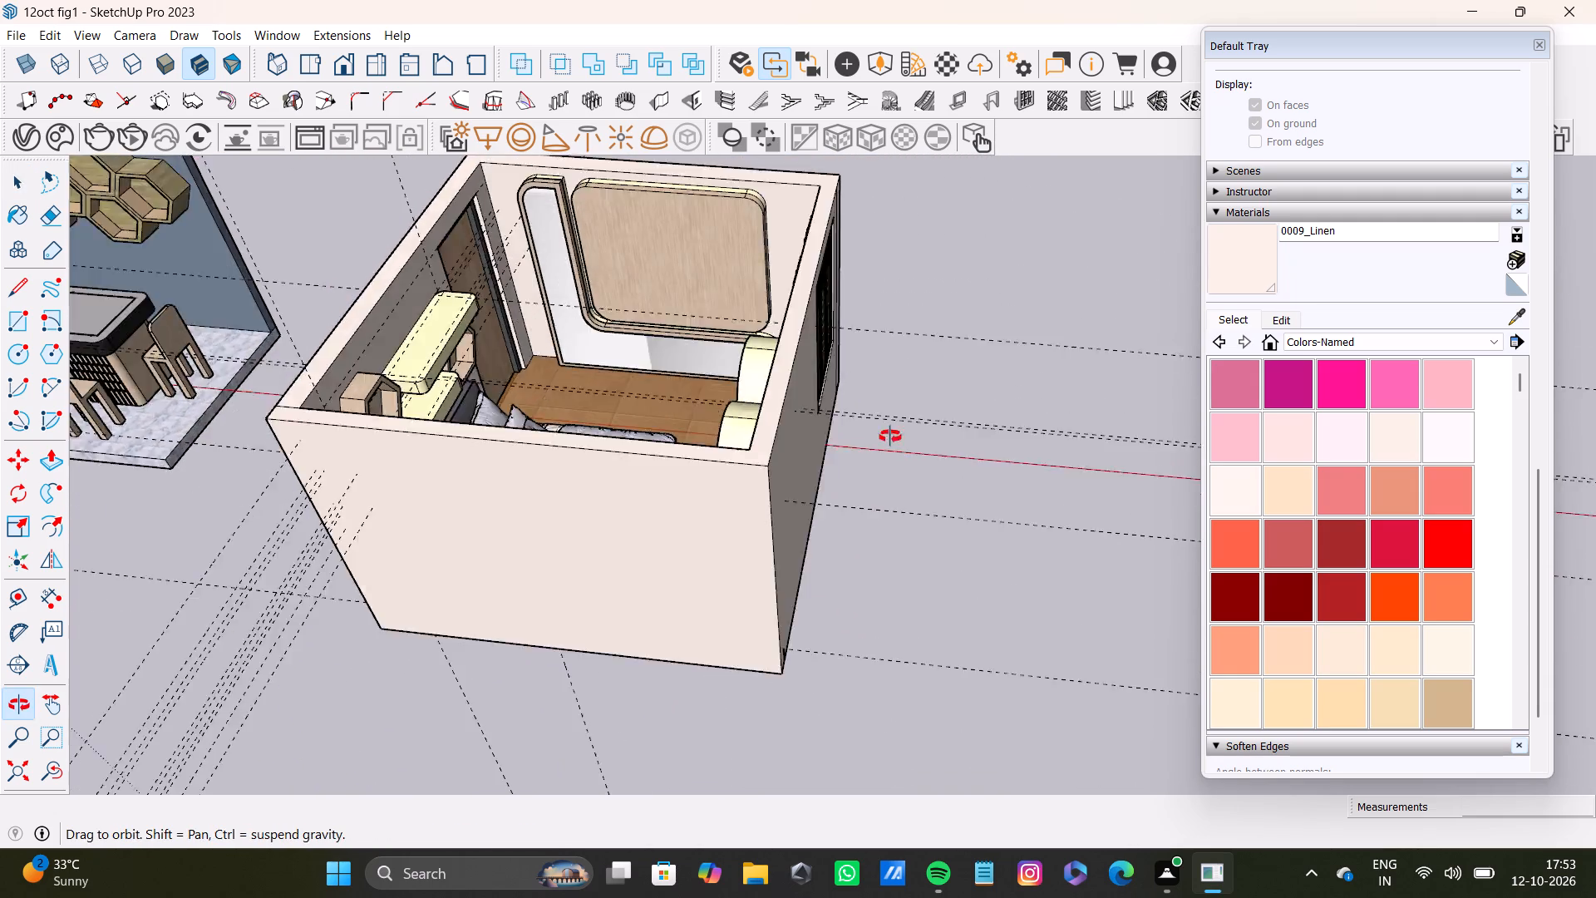
pyautogui.moveTo(890, 437); pyautogui.dragTo(1107, 414, button='middle')
pyautogui.scroll(18, 751, 471)
pyautogui.click(719, 454)
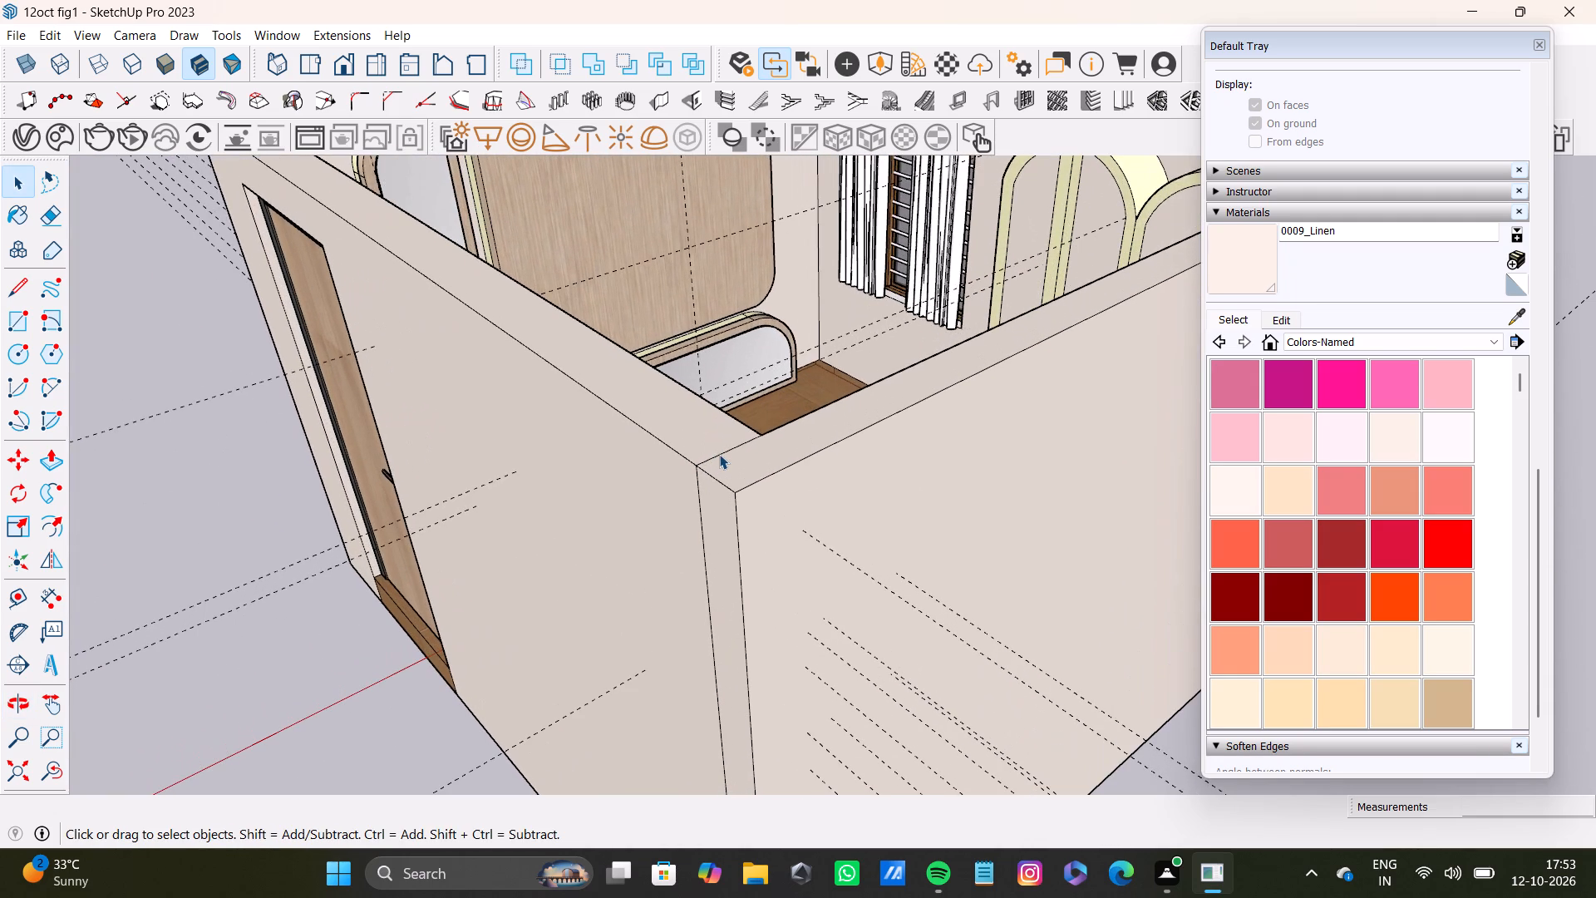
pyautogui.press('Delete')
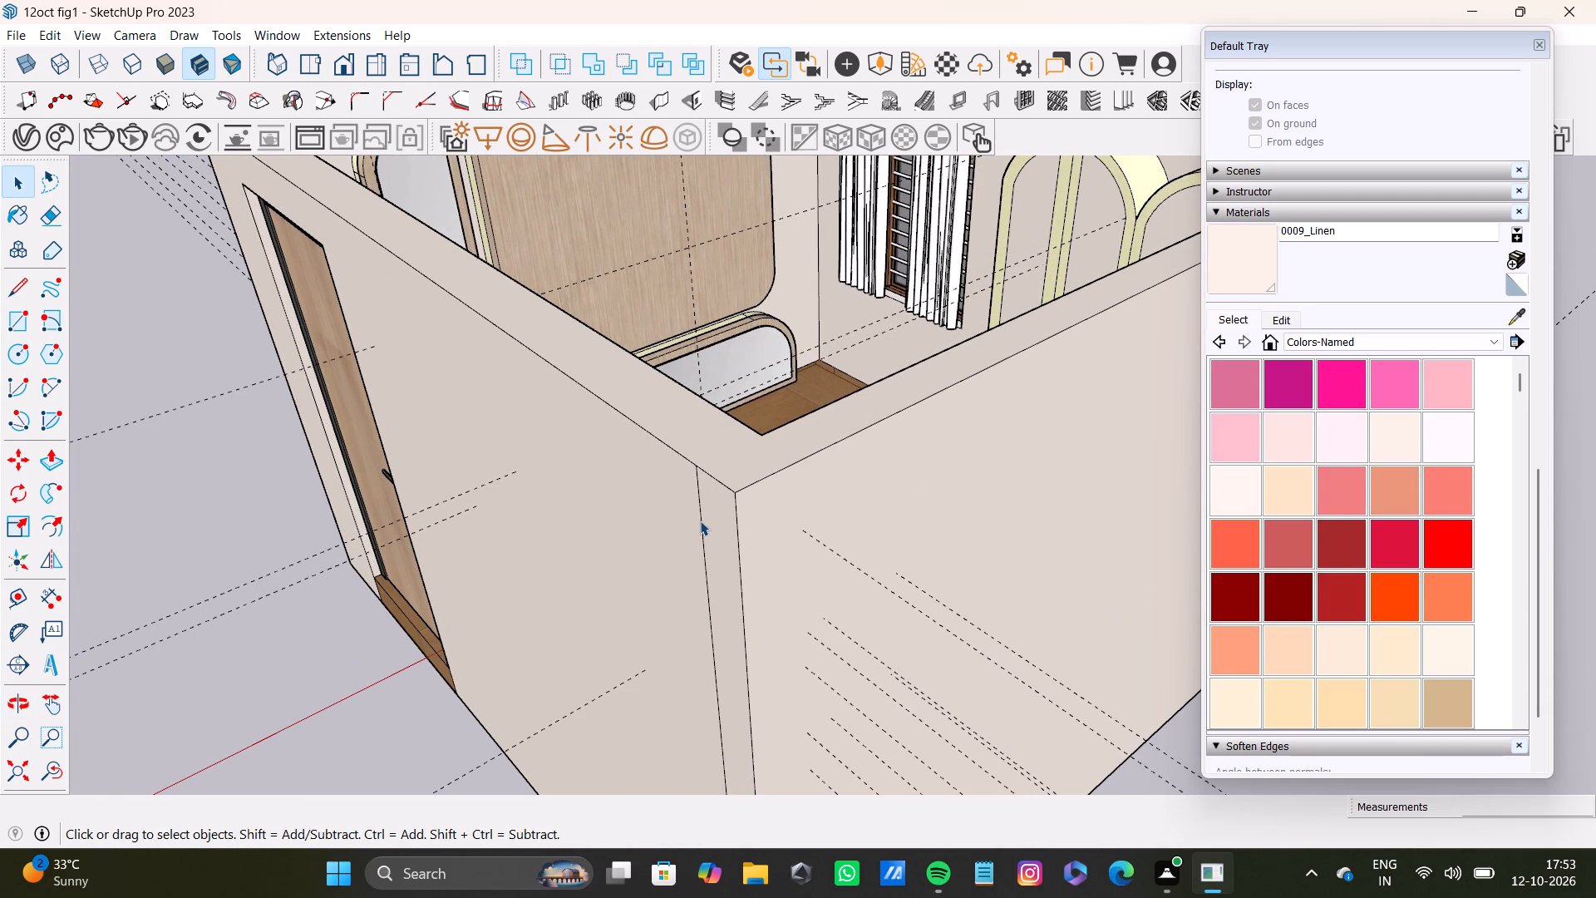
pyautogui.click(700, 521)
pyautogui.press('Delete')
# Delete the vertical seam edge and its short bottom remnant on the window wall's outer face, near the far corner.
pyautogui.scroll(-20, 1069, 497)
pyautogui.scroll(-3, 1069, 497)
pyautogui.moveTo(1040, 568); pyautogui.dragTo(796, 554, button='middle')
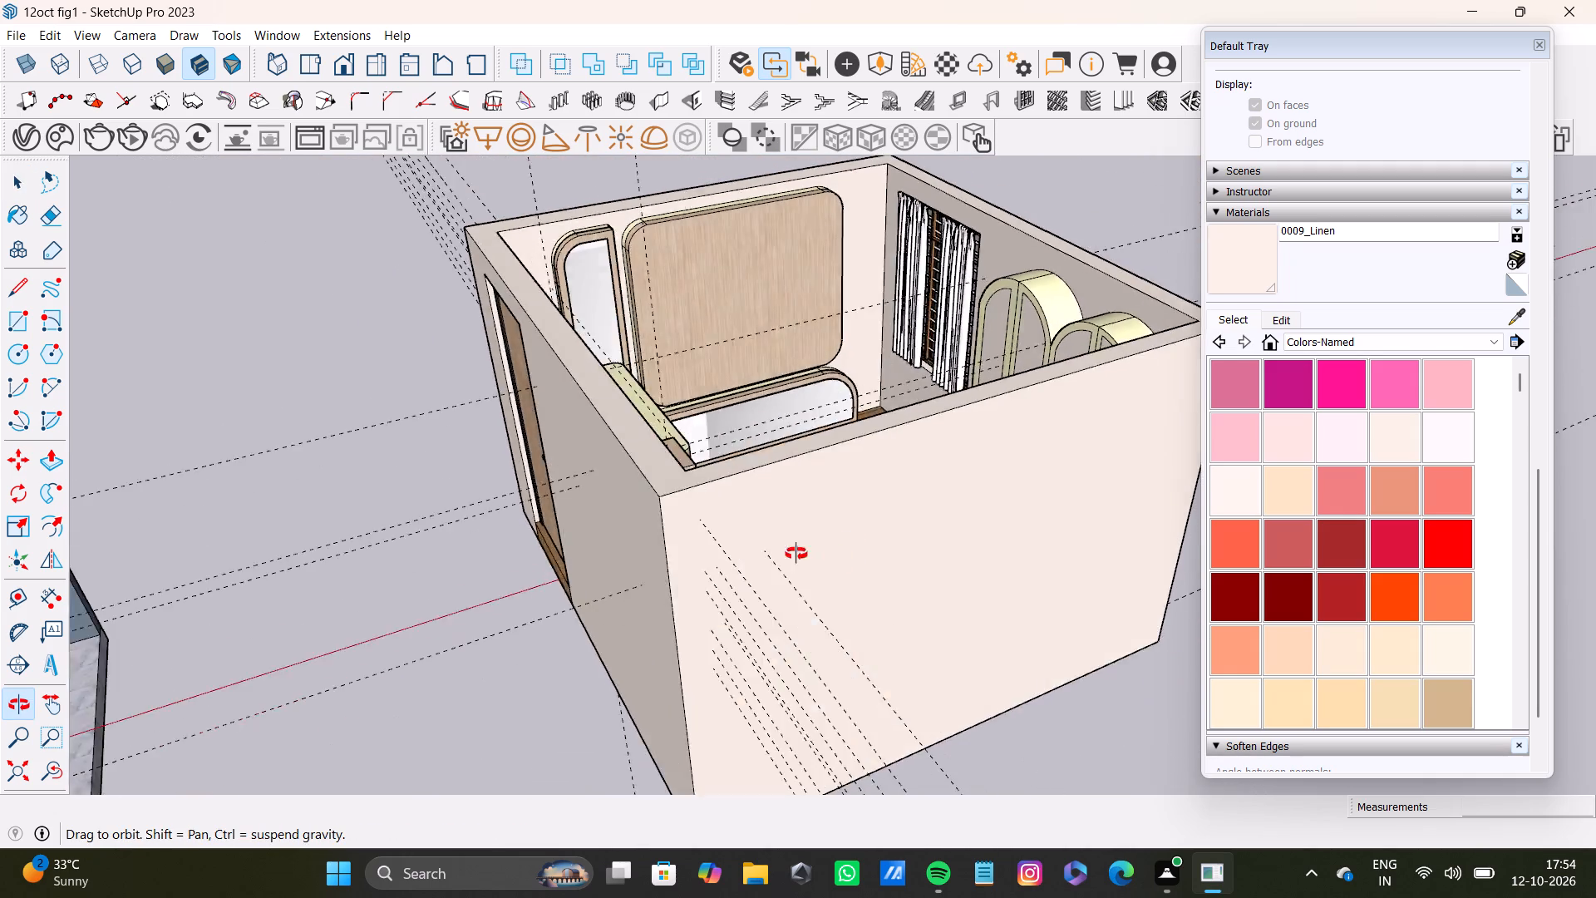
pyautogui.moveTo(796, 554); pyautogui.dragTo(502, 540, button='middle')
pyautogui.moveTo(1074, 557); pyautogui.dragTo(723, 555, button='middle')
pyautogui.scroll(5, 833, 484)
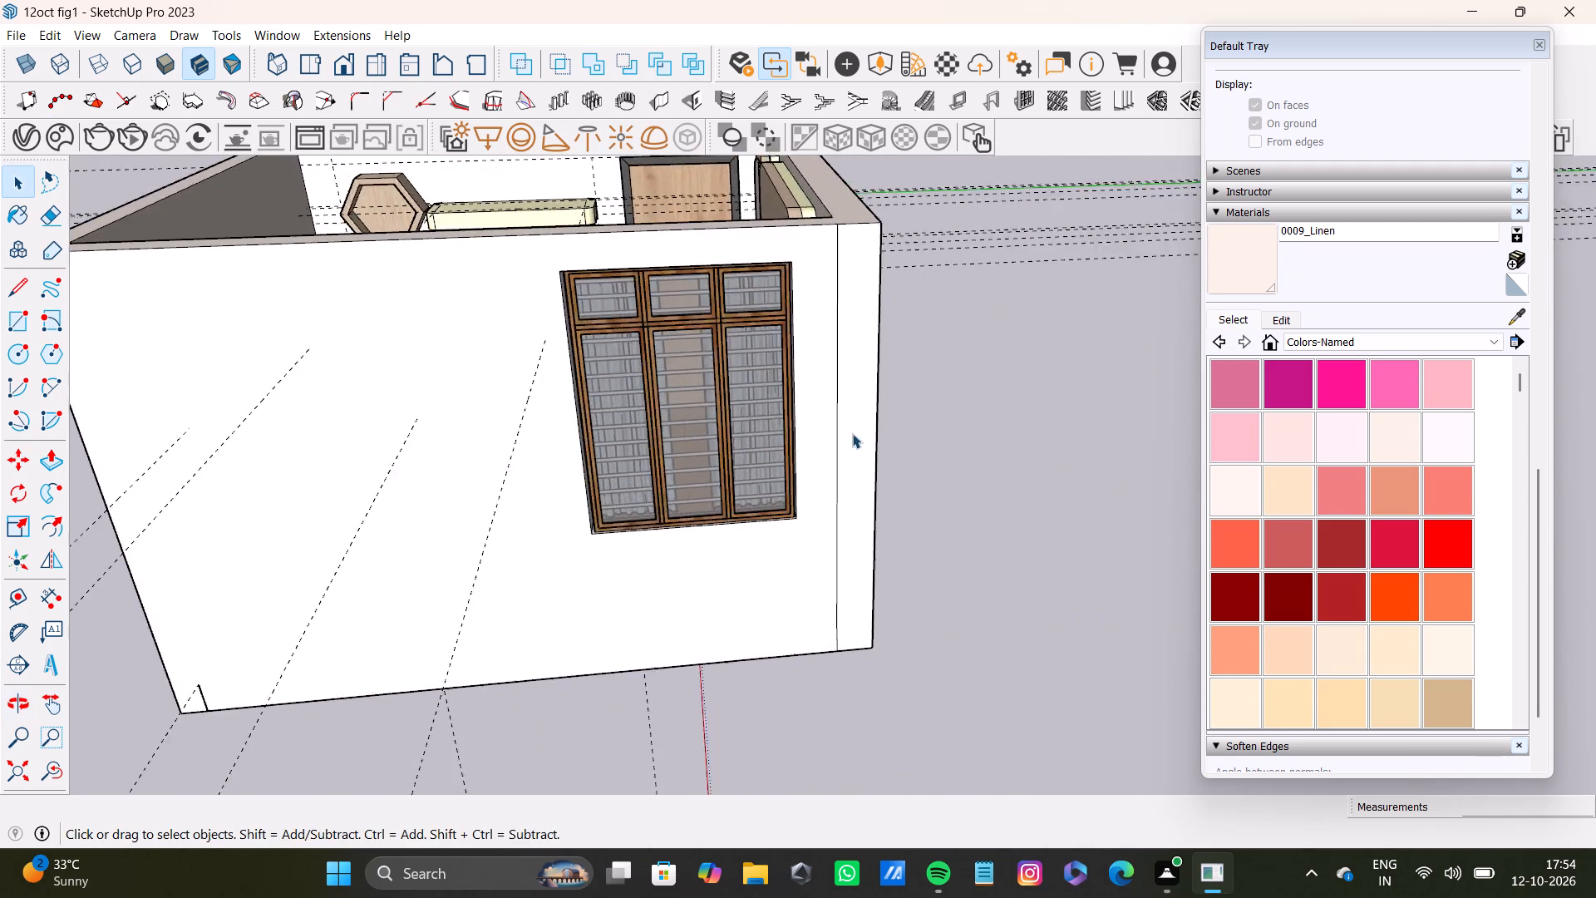
pyautogui.scroll(5, 852, 433)
pyautogui.click(827, 466)
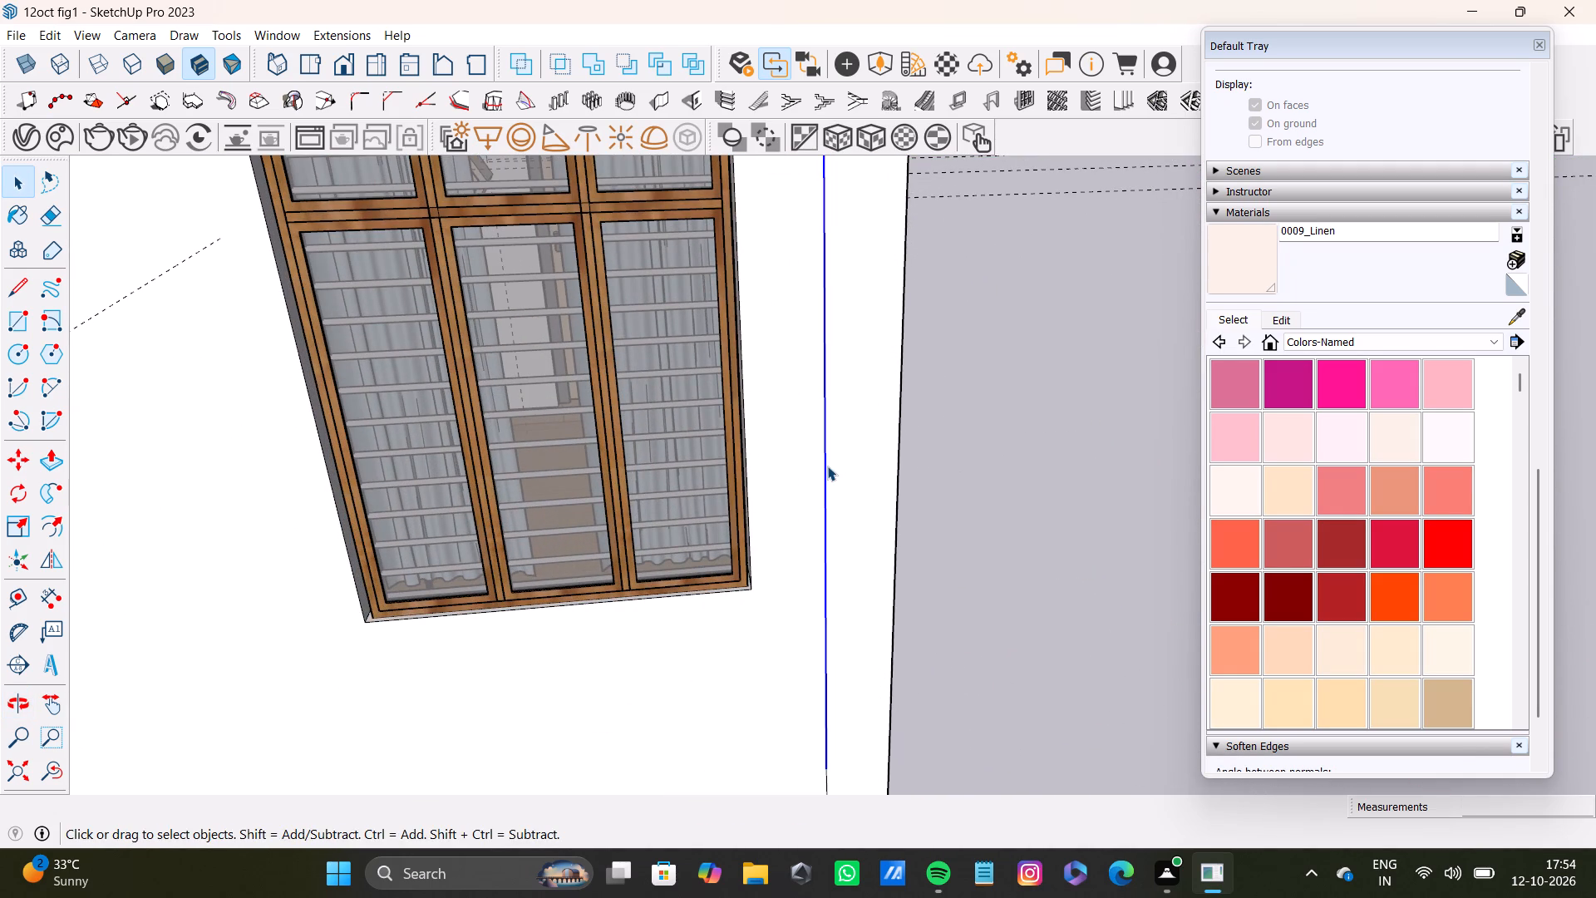
pyautogui.press('Delete')
pyautogui.scroll(-4, 796, 606)
pyautogui.keyDown('shift'); pyautogui.moveTo(811, 607); pyautogui.dragTo(778, 442, button='middle'); pyautogui.keyUp('shift')
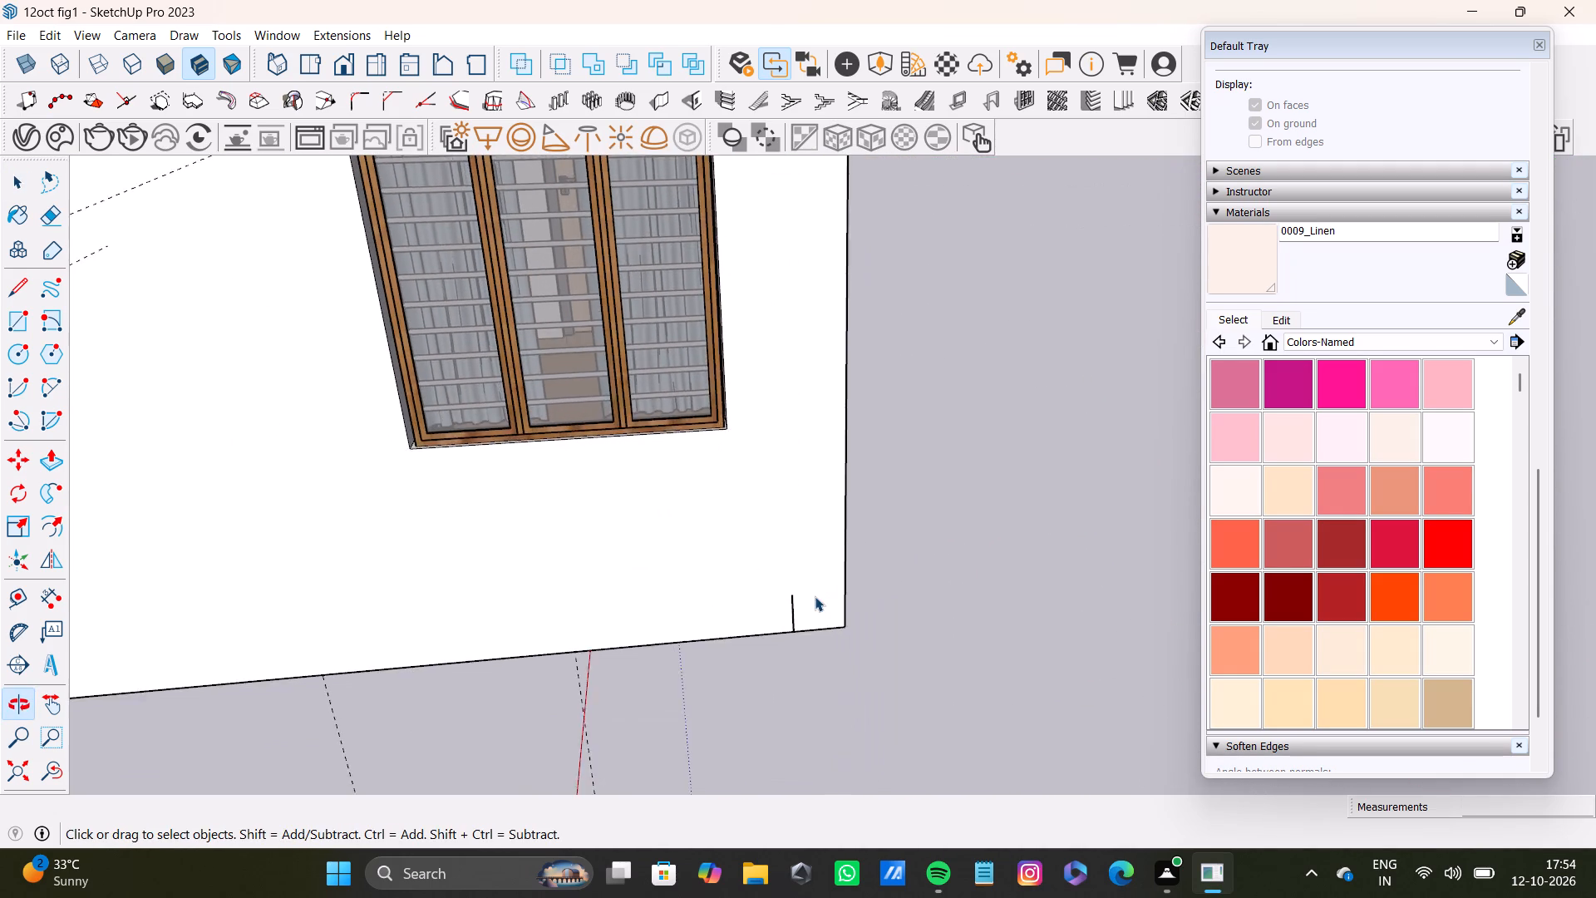
pyautogui.scroll(10, 815, 596)
pyautogui.click(776, 639)
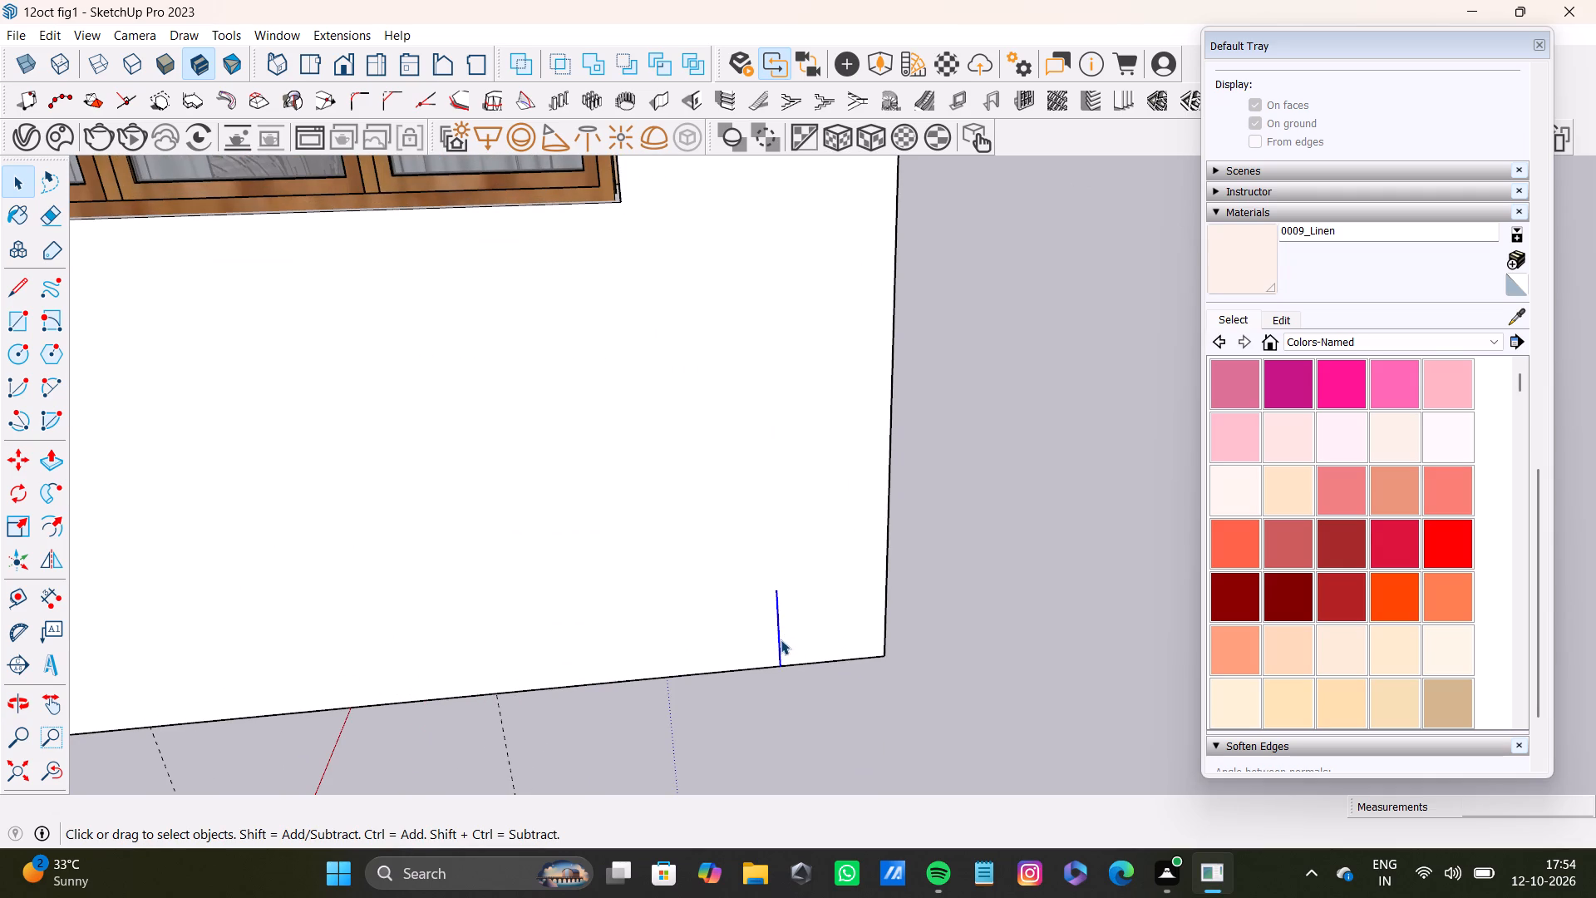
pyautogui.press('Delete')
# Scale the window component slightly wider along its red axis at the window wall's opening.
pyautogui.scroll(-9, 578, 338)
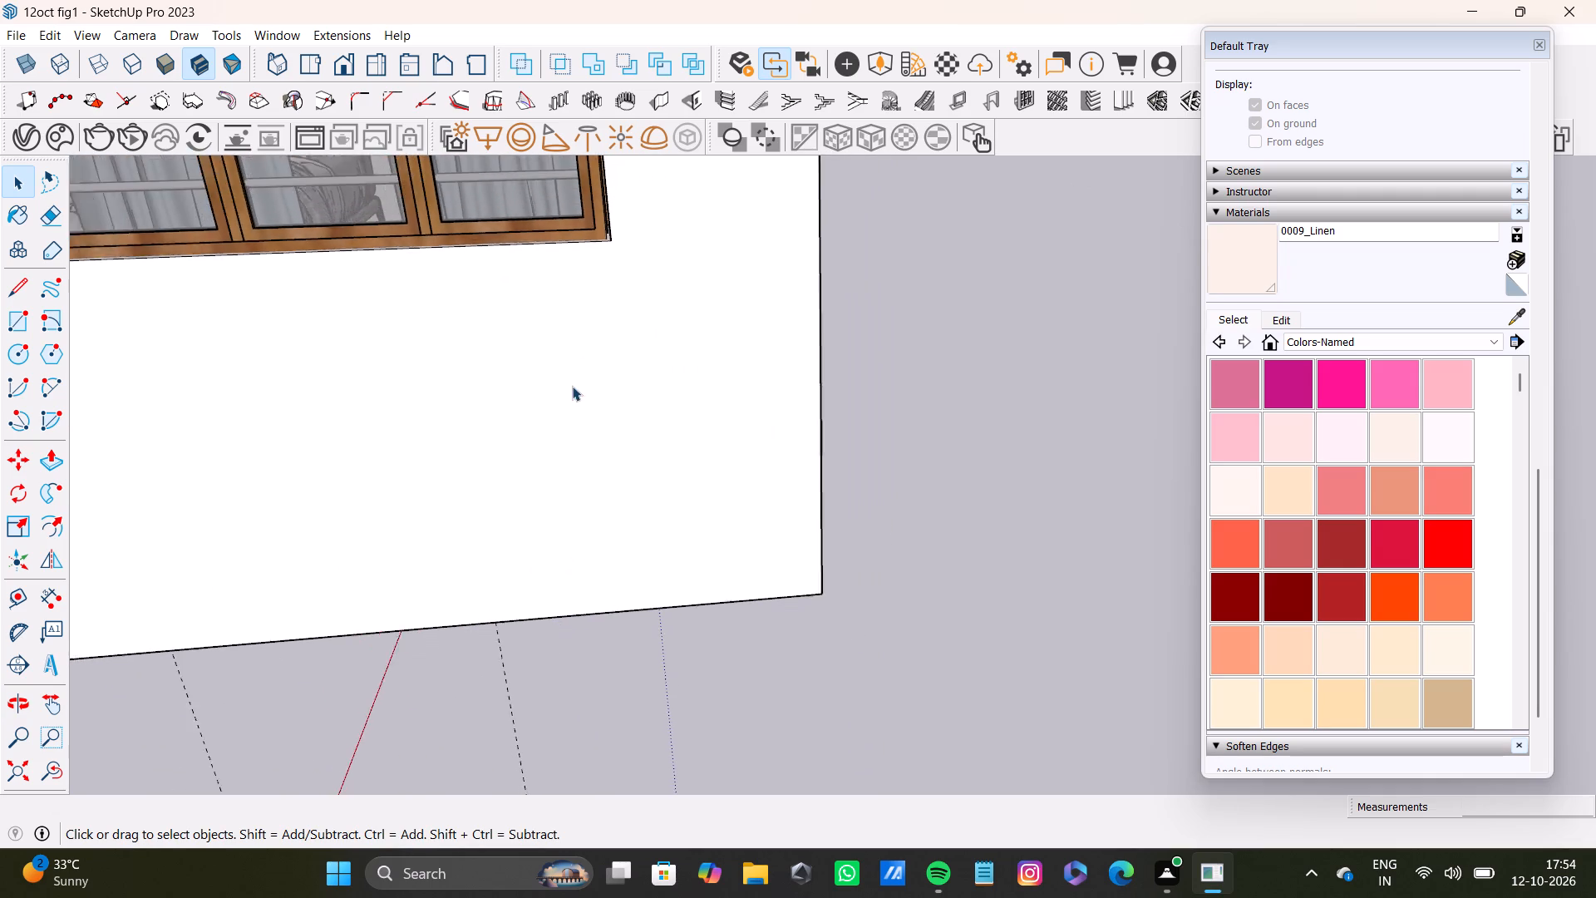
pyautogui.scroll(-5, 572, 386)
pyautogui.scroll(-4, 490, 220)
pyautogui.keyDown('shift'); pyautogui.moveTo(515, 229); pyautogui.dragTo(652, 540, button='middle'); pyautogui.keyUp('shift')
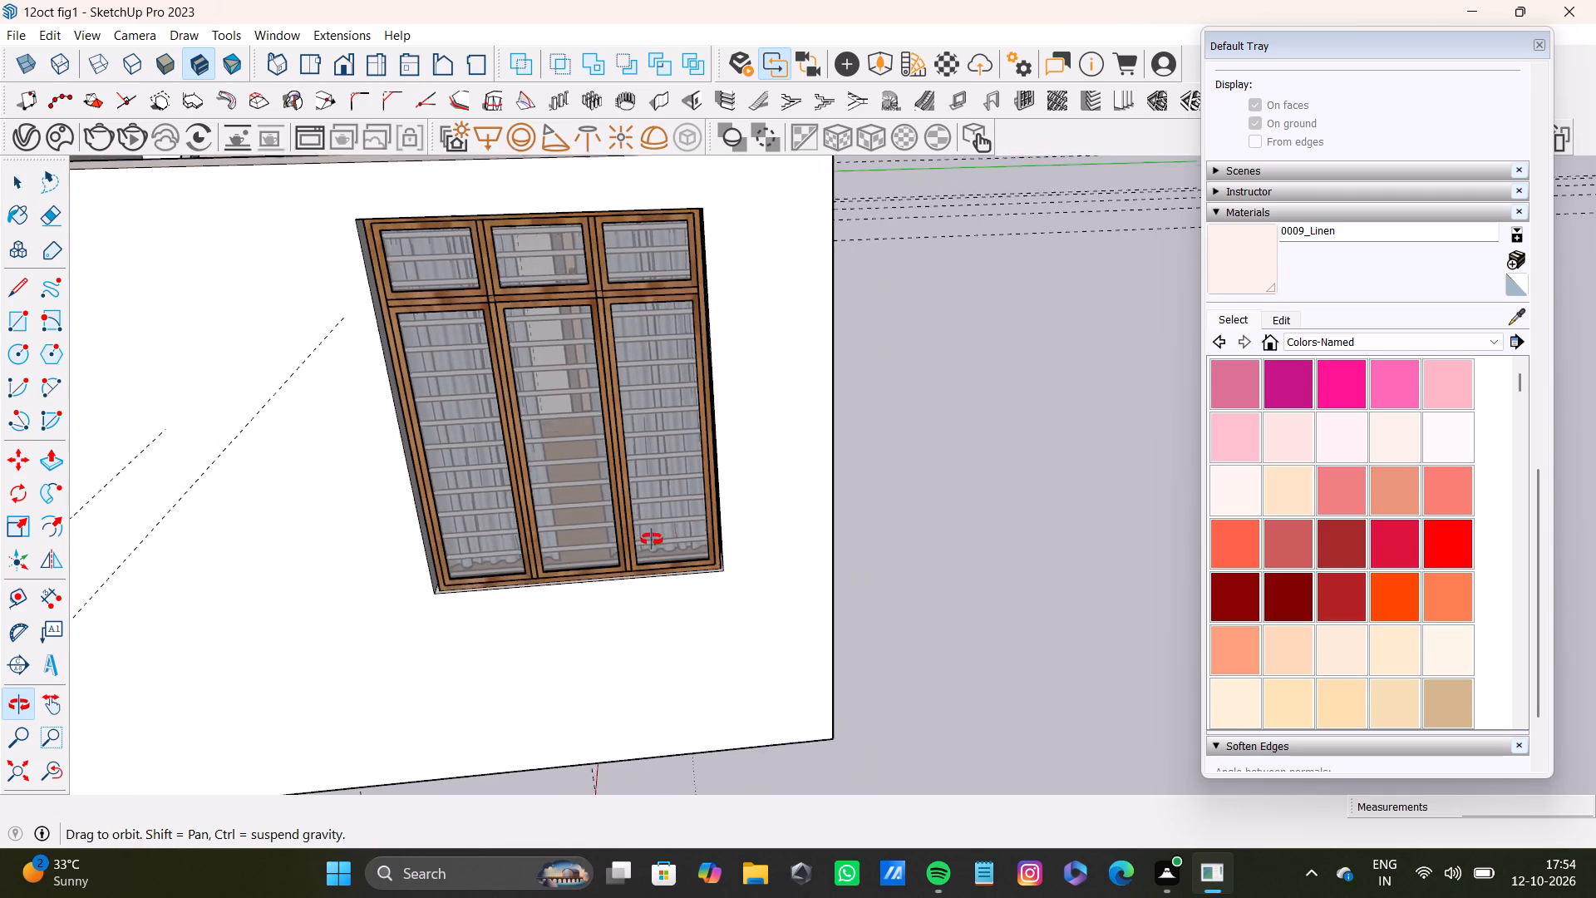
pyautogui.keyDown('shift'); pyautogui.moveTo(652, 540); pyautogui.dragTo(652, 537, button='middle'); pyautogui.keyUp('shift')
pyautogui.scroll(10, 645, 422)
pyautogui.click(750, 461)
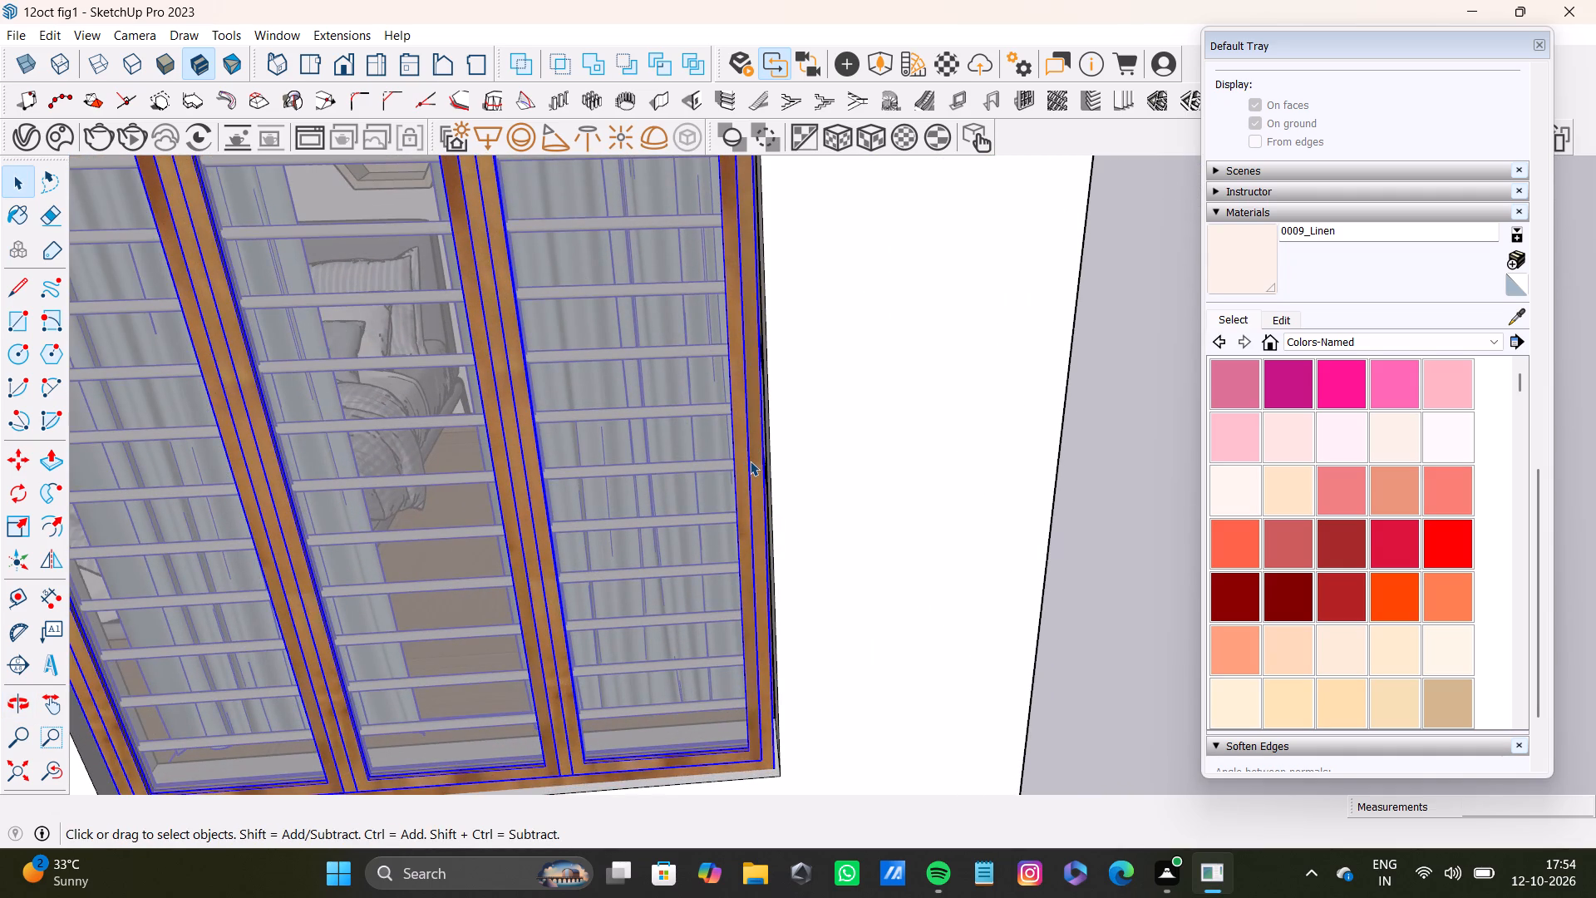
pyautogui.press('s')
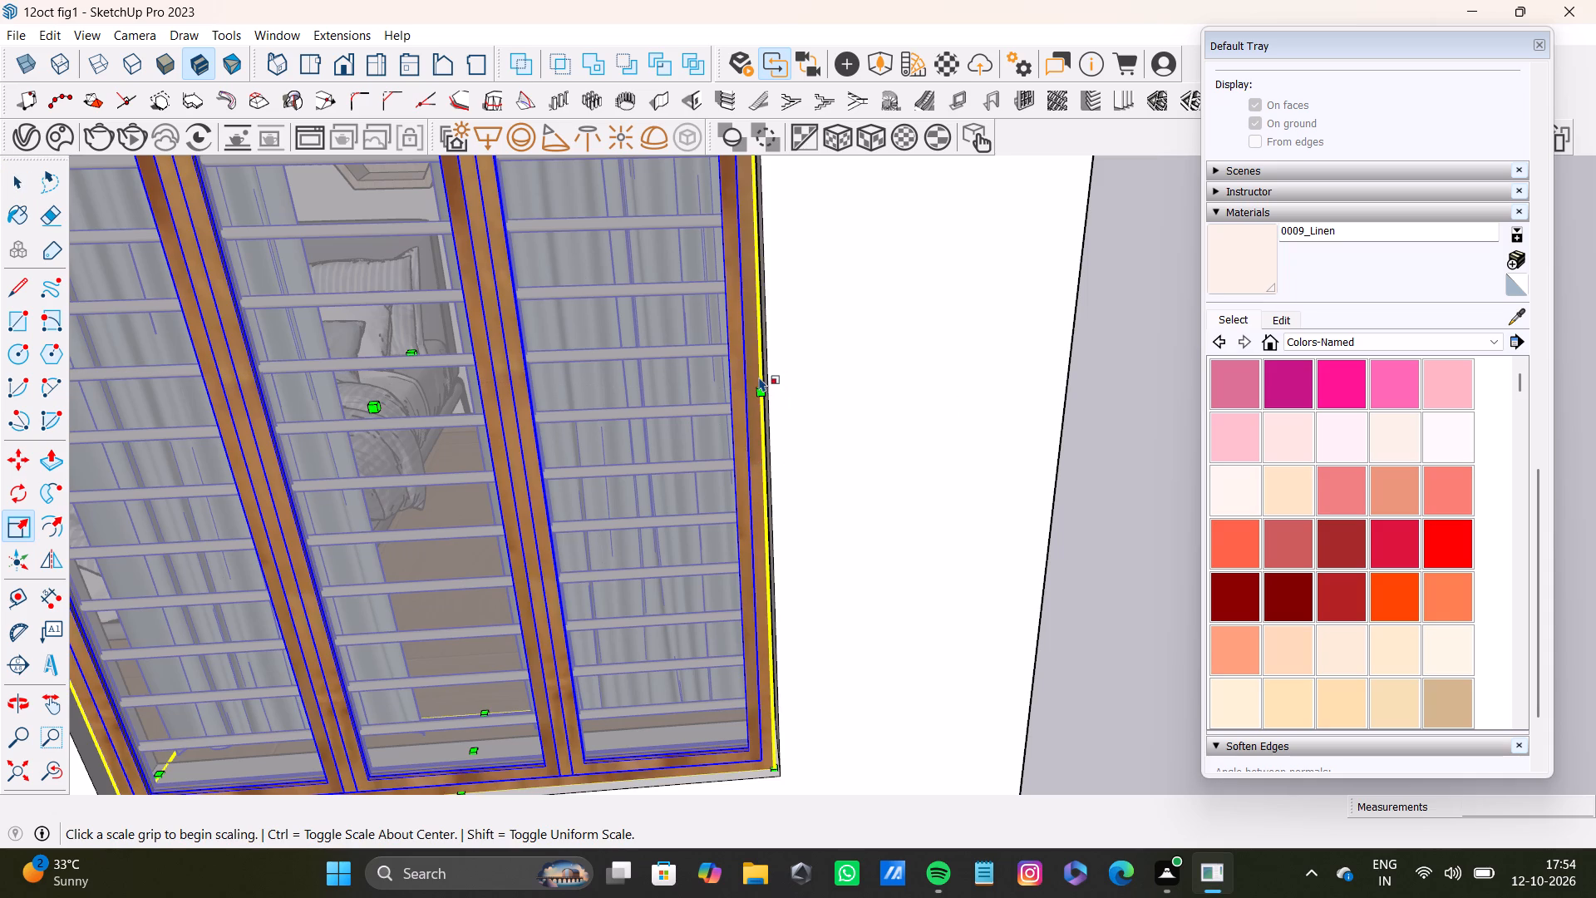
pyautogui.moveTo(732, 373); pyautogui.dragTo(820, 400, button='middle')
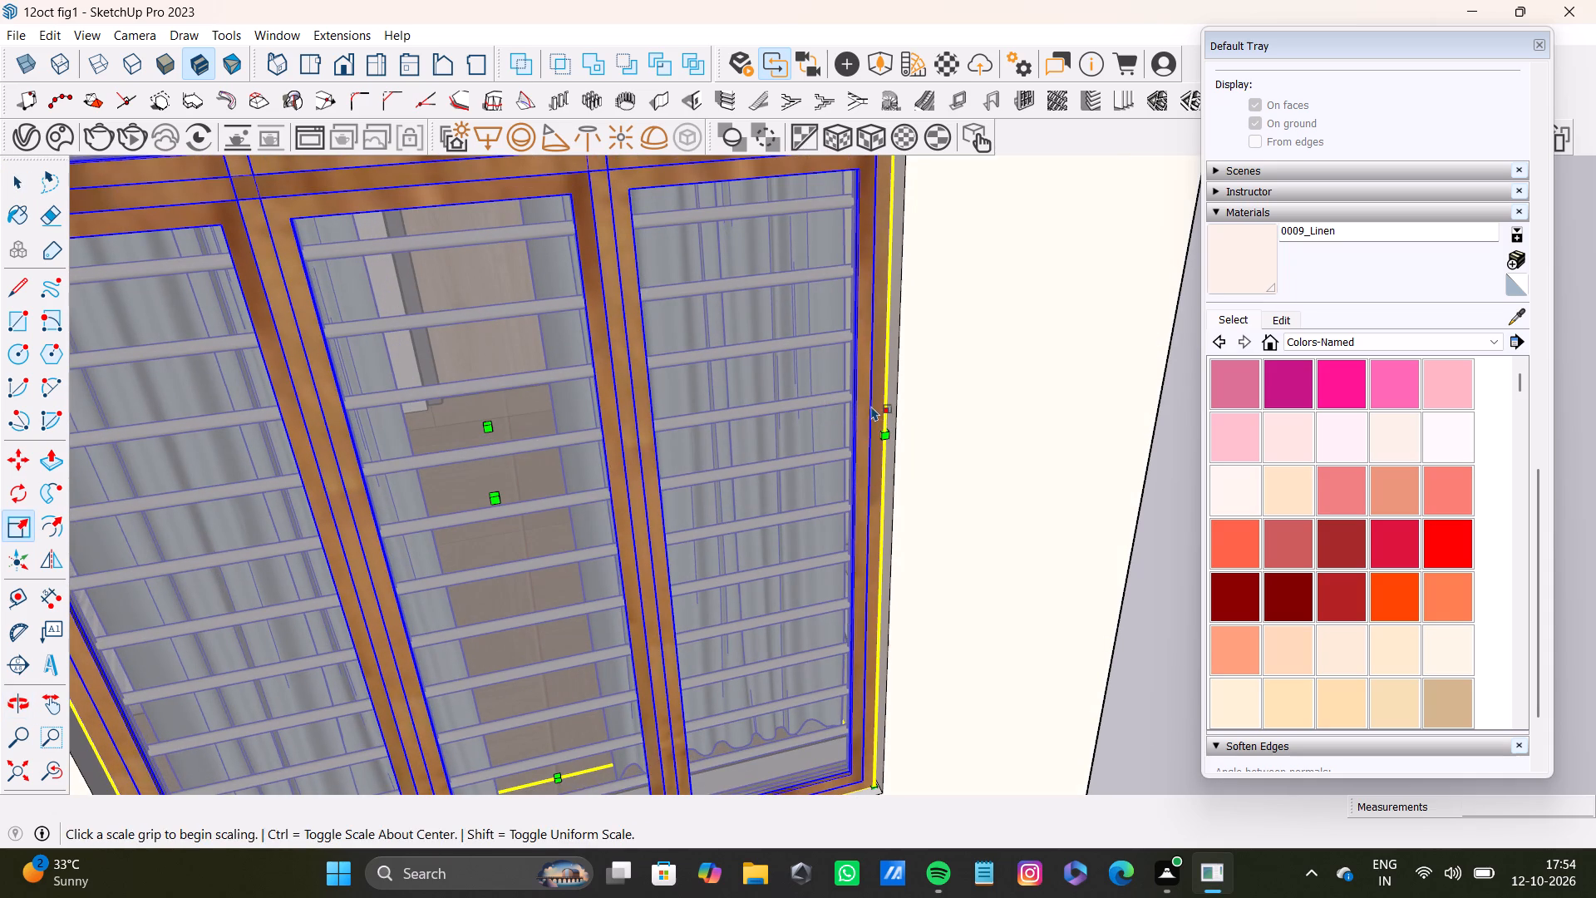
pyautogui.moveTo(860, 403); pyautogui.dragTo(879, 402)
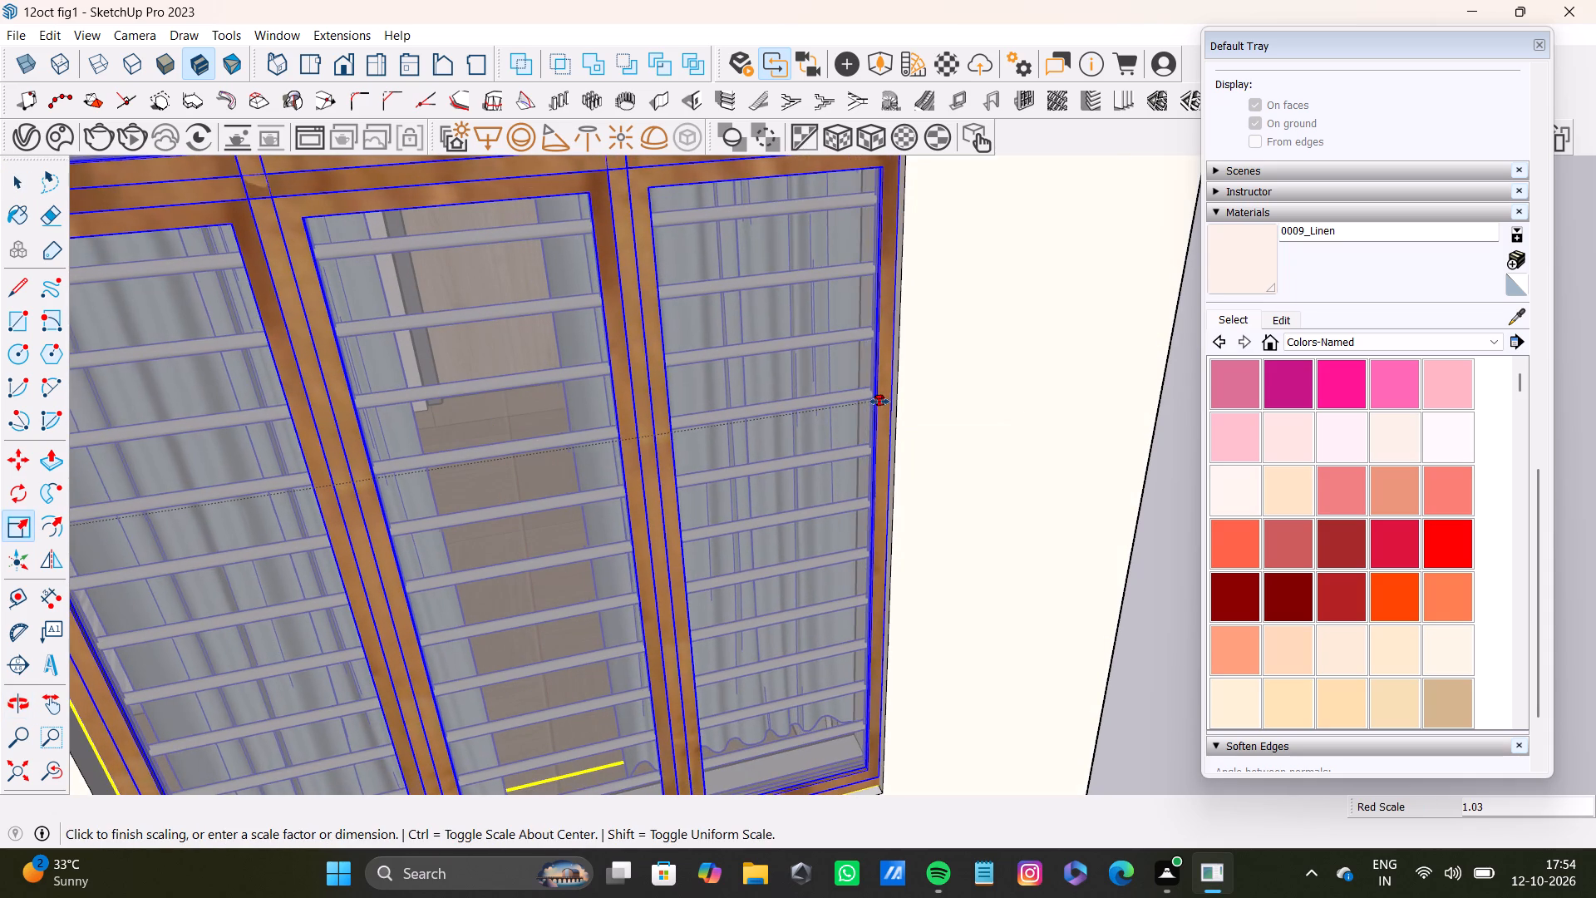
pyautogui.moveTo(879, 402); pyautogui.dragTo(868, 401)
pyautogui.scroll(-6, 803, 449)
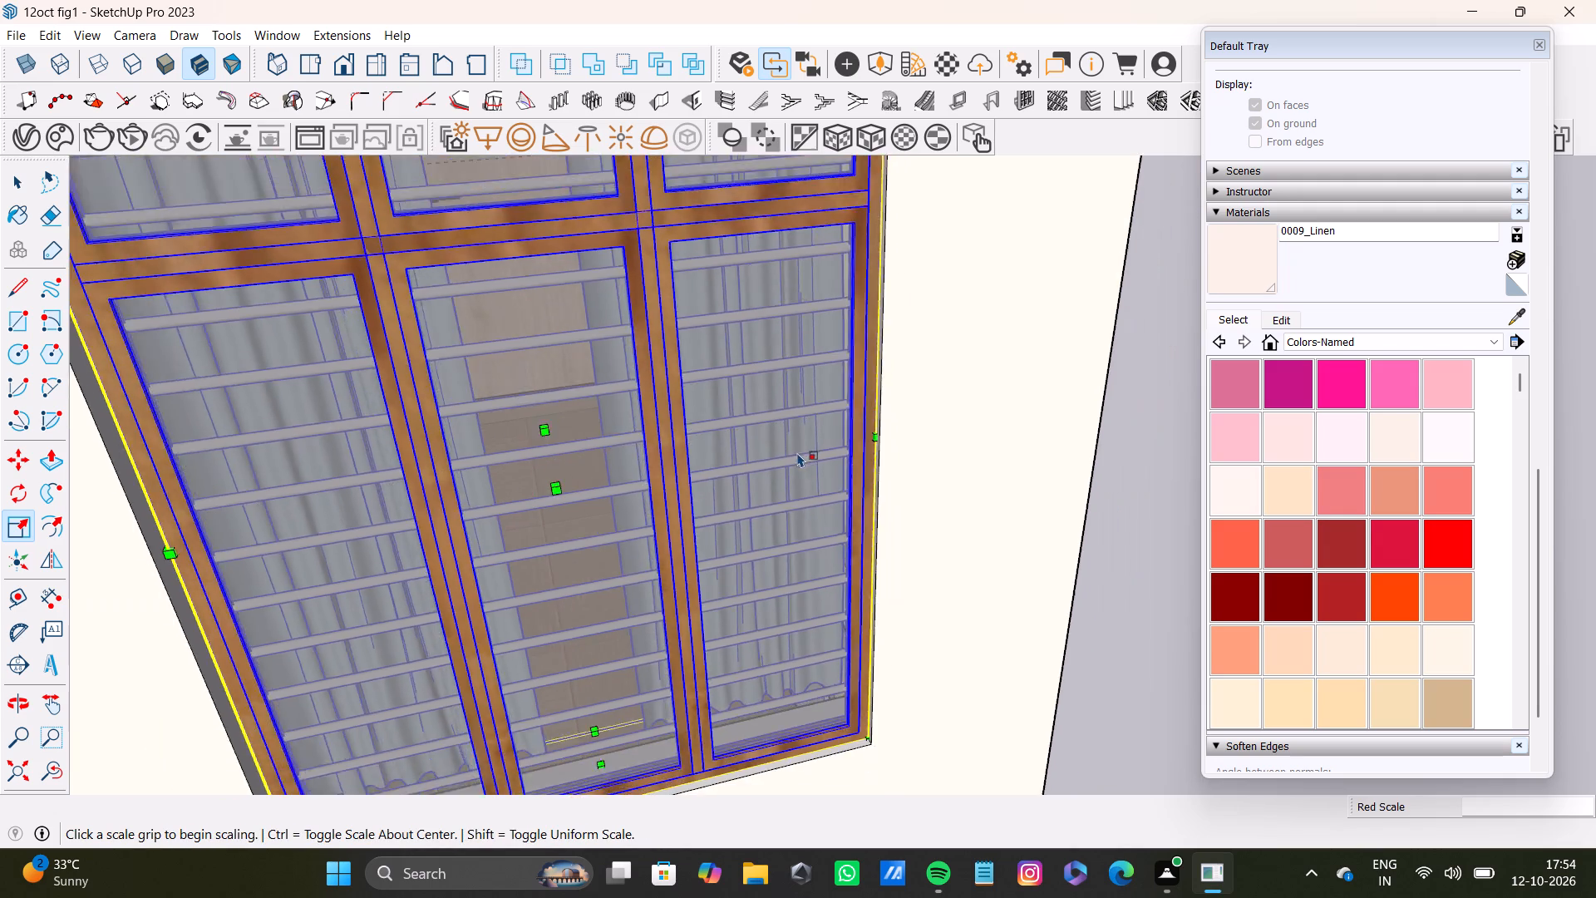
pyautogui.scroll(-20, 797, 452)
pyautogui.scroll(-2, 797, 452)
pyautogui.press('space')
pyautogui.click(962, 394)
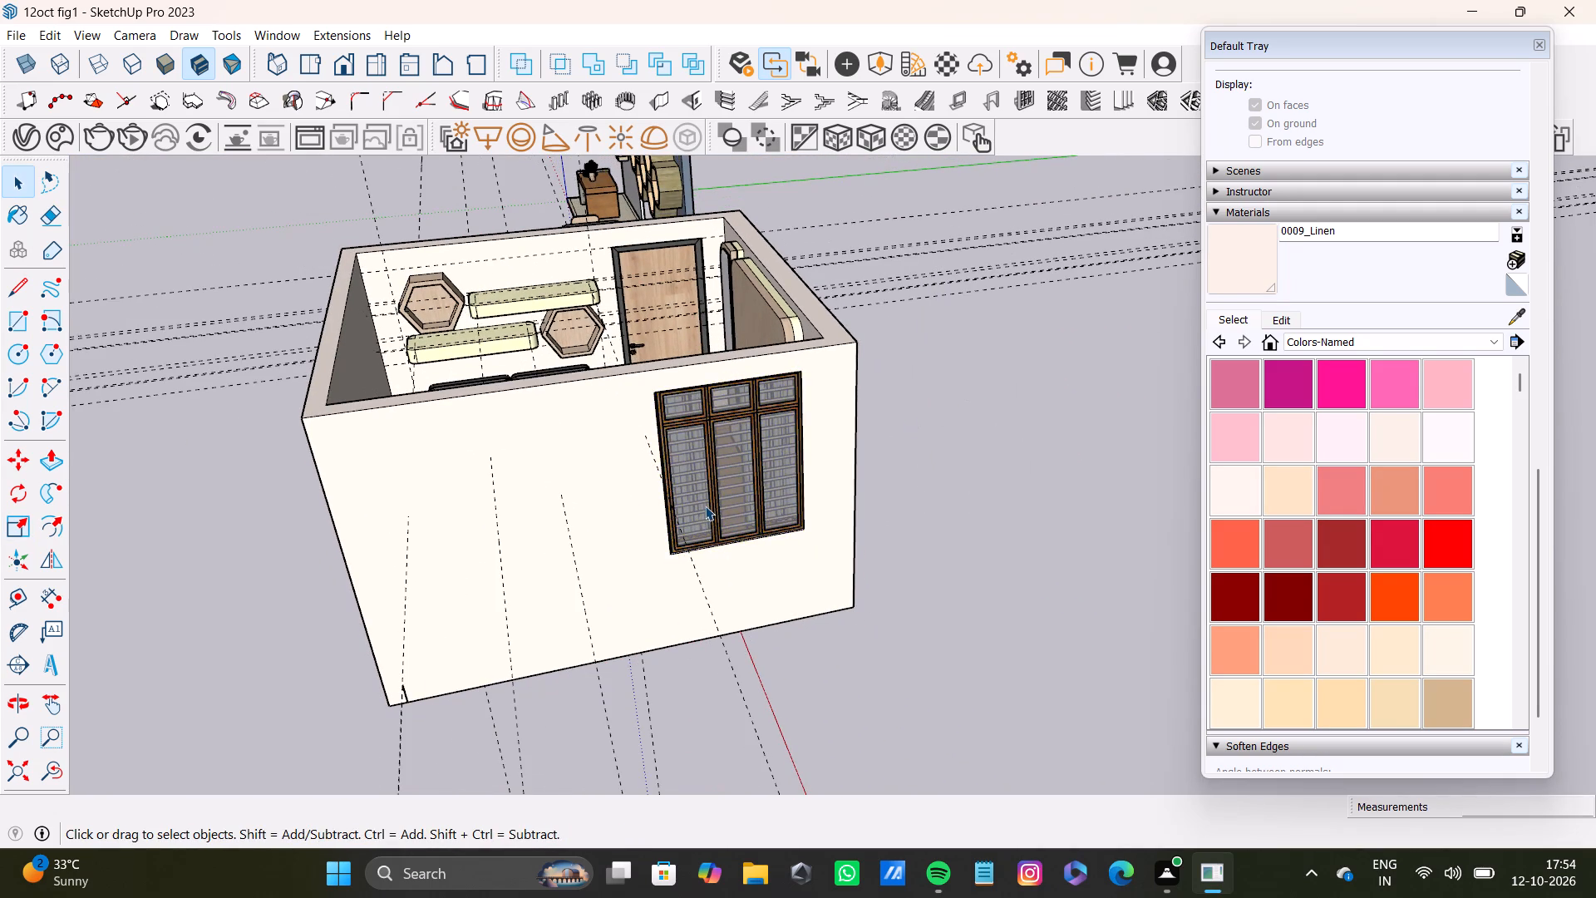
# Examine the enclosed room from outside and above, including the bed, wall shelves, door and arched panels.
pyautogui.moveTo(705, 506); pyautogui.dragTo(1152, 592, button='middle')
pyautogui.scroll(-4, 929, 550)
pyautogui.keyDown('shift'); pyautogui.moveTo(922, 531); pyautogui.dragTo(575, 526, button='middle'); pyautogui.keyUp('shift')
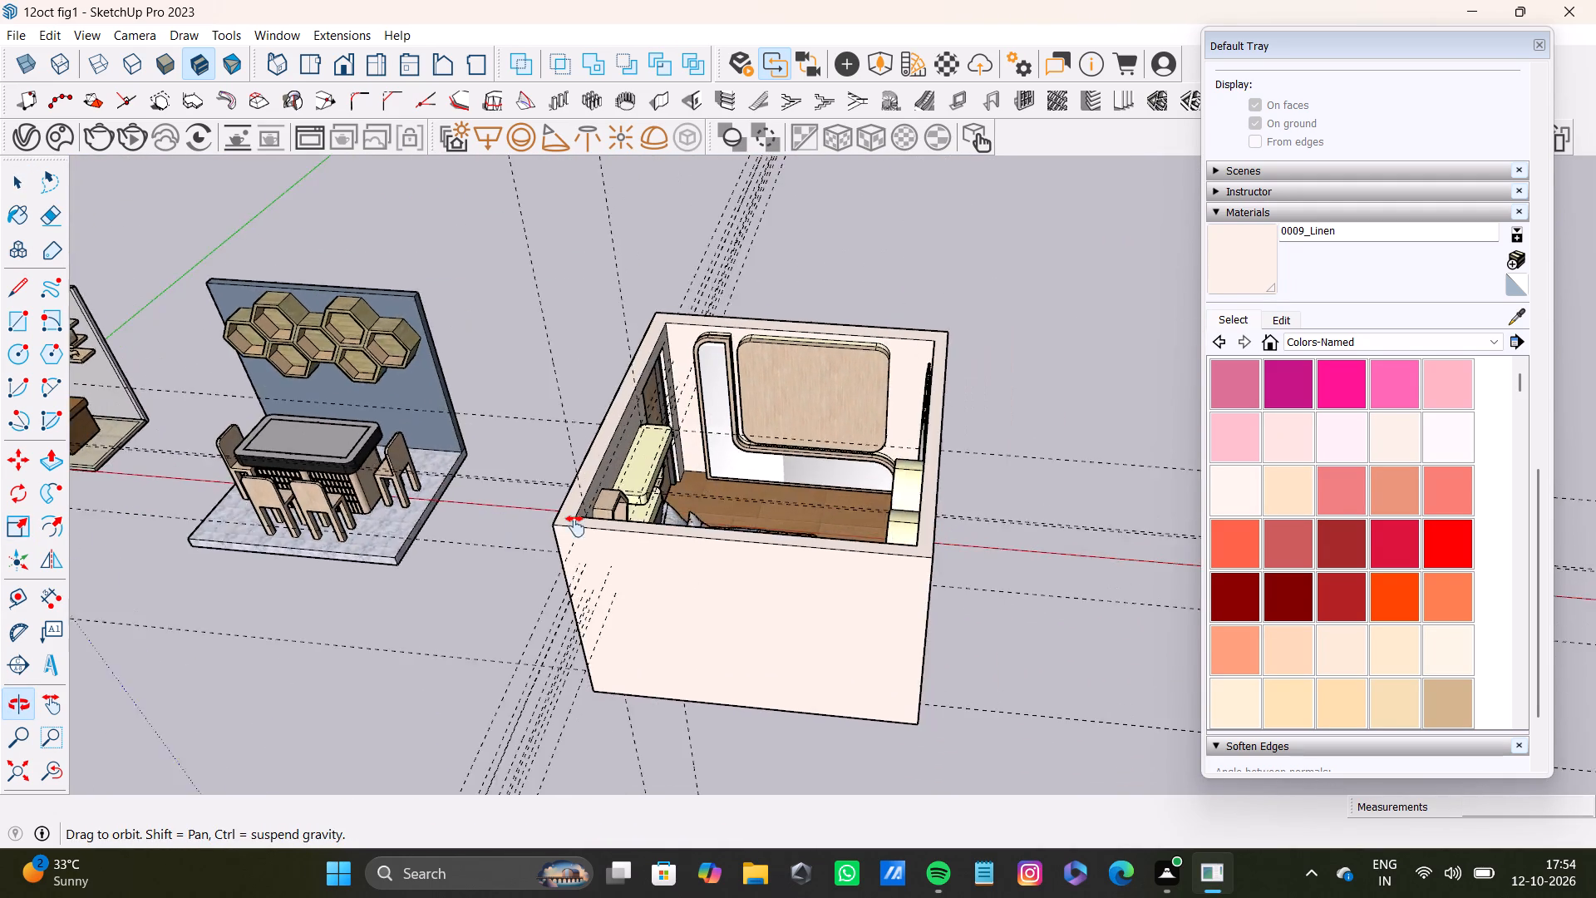
pyautogui.keyDown('shift'); pyautogui.moveTo(575, 526); pyautogui.dragTo(428, 712, button='middle'); pyautogui.keyUp('shift')
pyautogui.scroll(6, 855, 558)
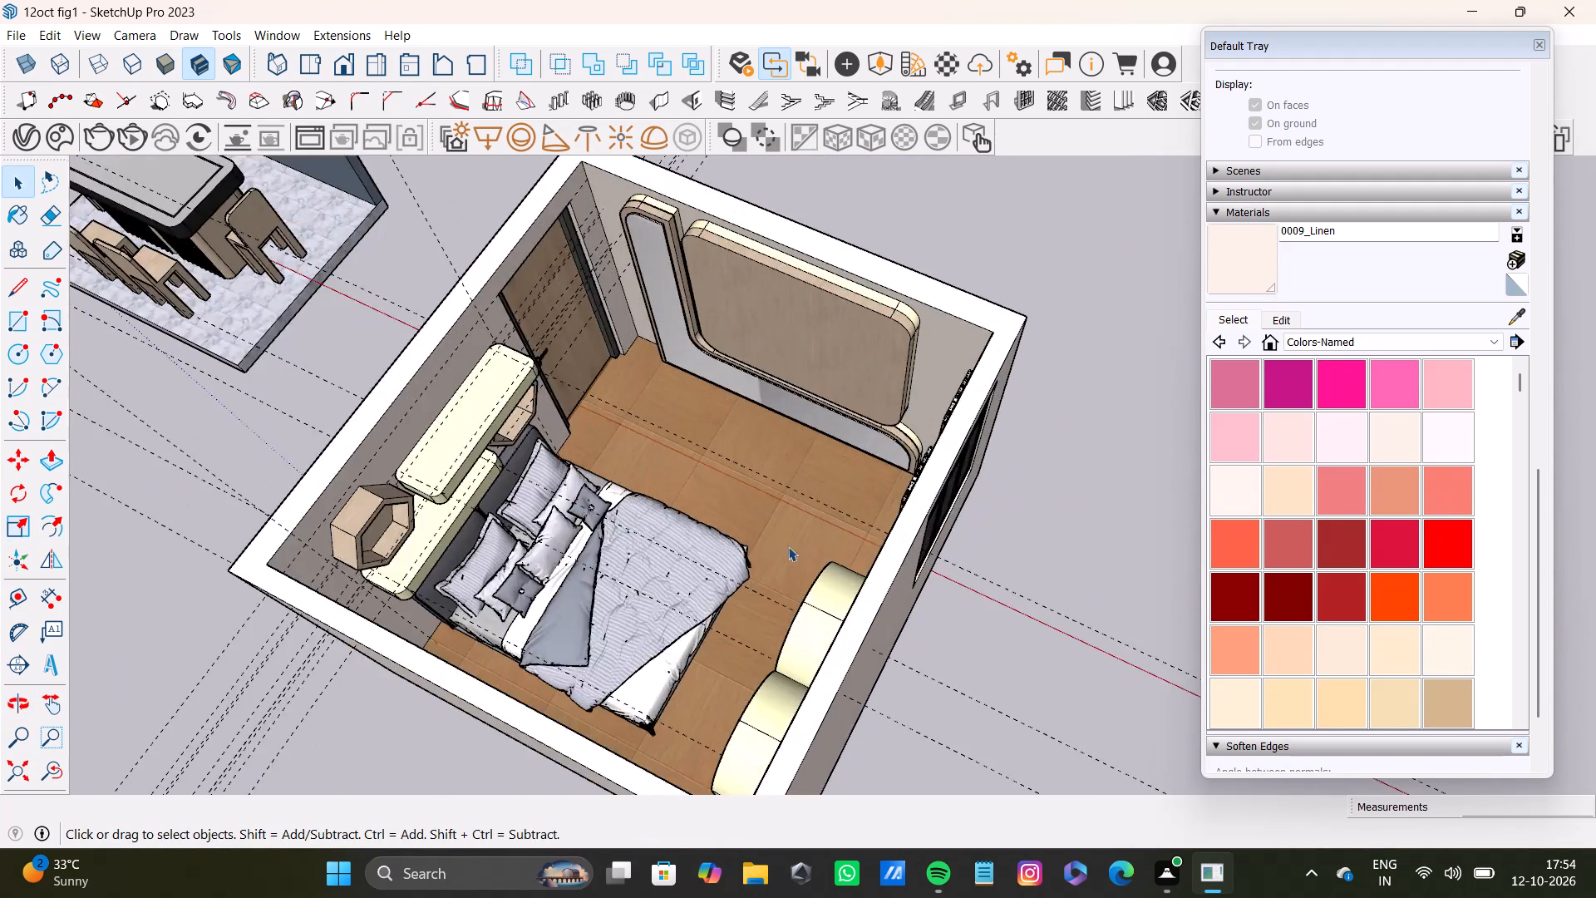
pyautogui.scroll(6, 788, 546)
pyautogui.moveTo(828, 533); pyautogui.dragTo(617, 538, button='middle')
pyautogui.scroll(1, 623, 539)
pyautogui.scroll(-13, 610, 526)
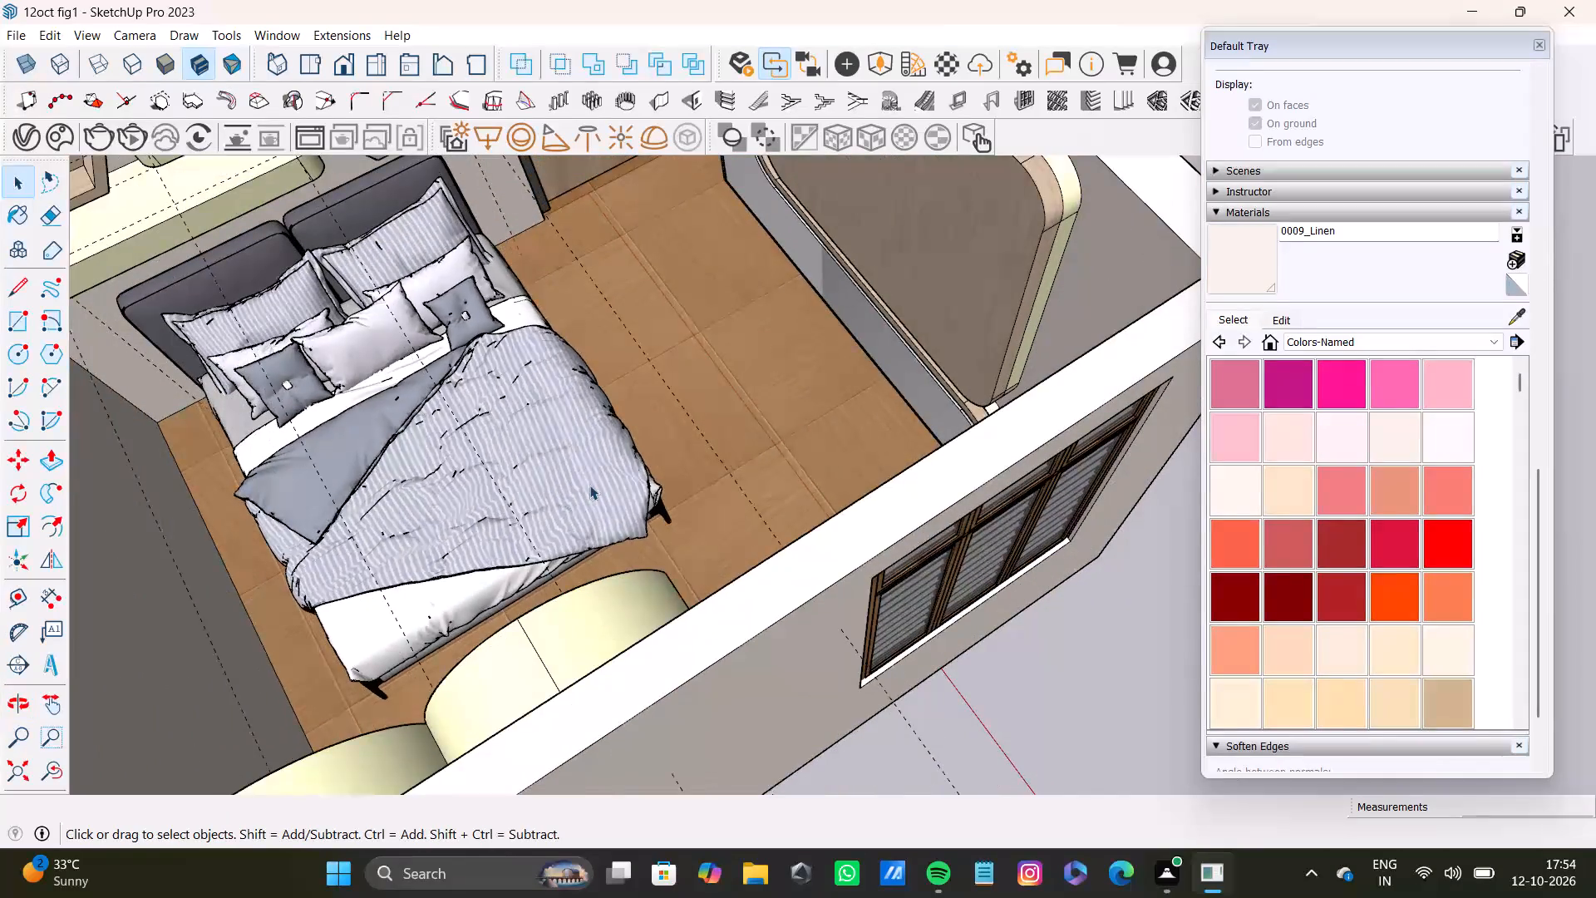
pyautogui.scroll(-4, 539, 447)
pyautogui.keyDown('shift'); pyautogui.moveTo(537, 448); pyautogui.dragTo(421, 542, button='middle'); pyautogui.keyUp('shift')
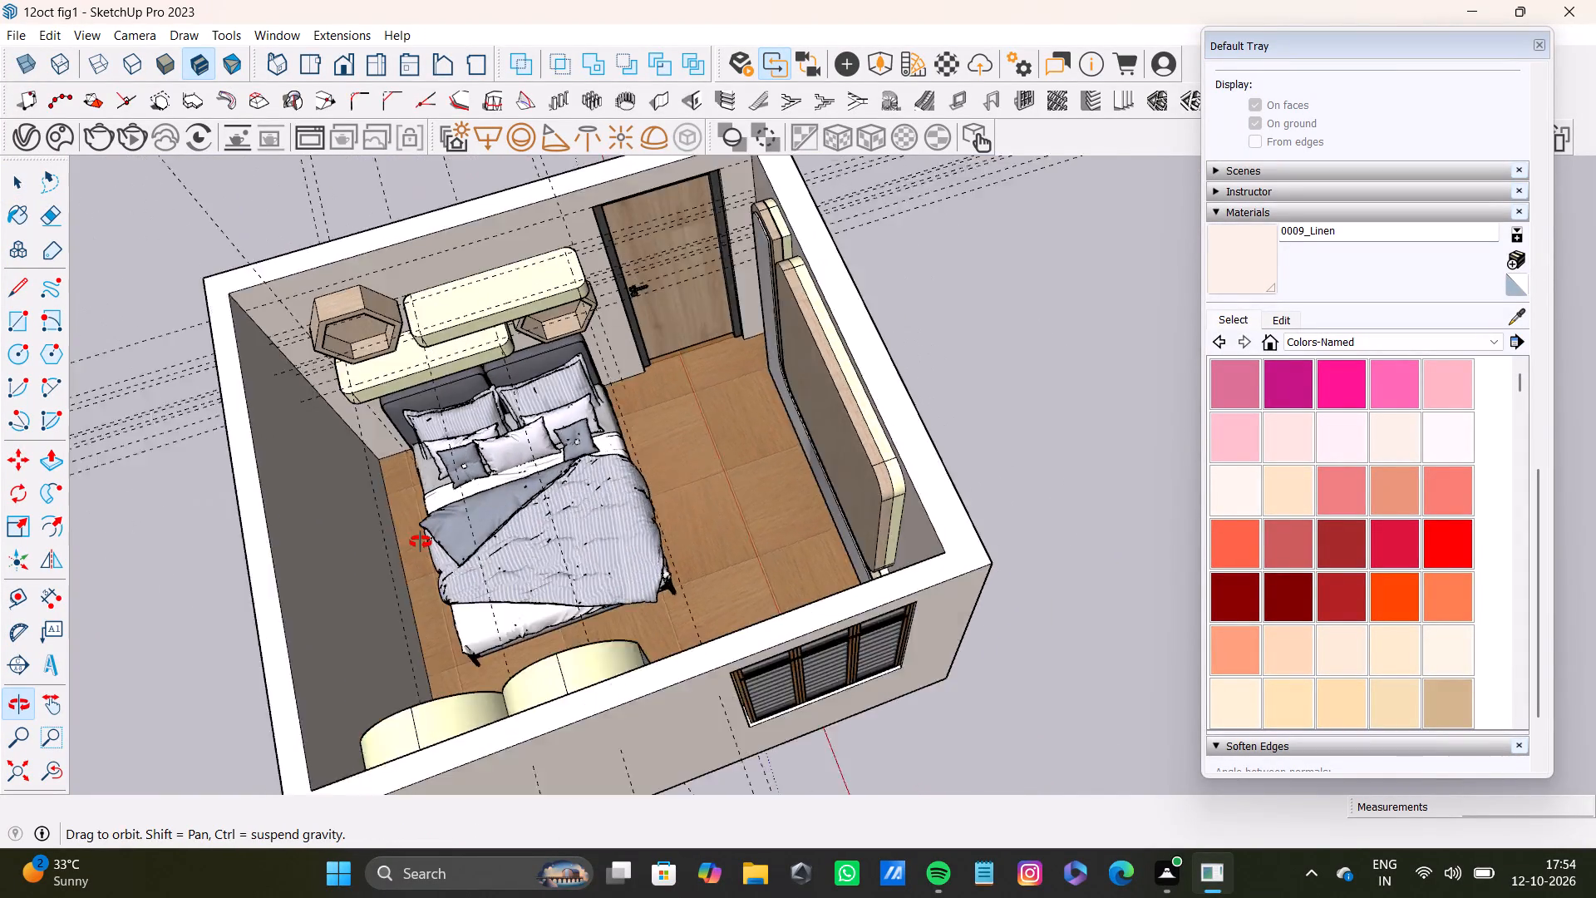
pyautogui.keyDown('shift'); pyautogui.moveTo(421, 542); pyautogui.dragTo(420, 541, button='middle'); pyautogui.keyUp('shift')
pyautogui.scroll(4, 501, 499)
pyautogui.keyDown('shift'); pyautogui.moveTo(527, 474); pyautogui.dragTo(372, 575, button='middle'); pyautogui.keyUp('shift')
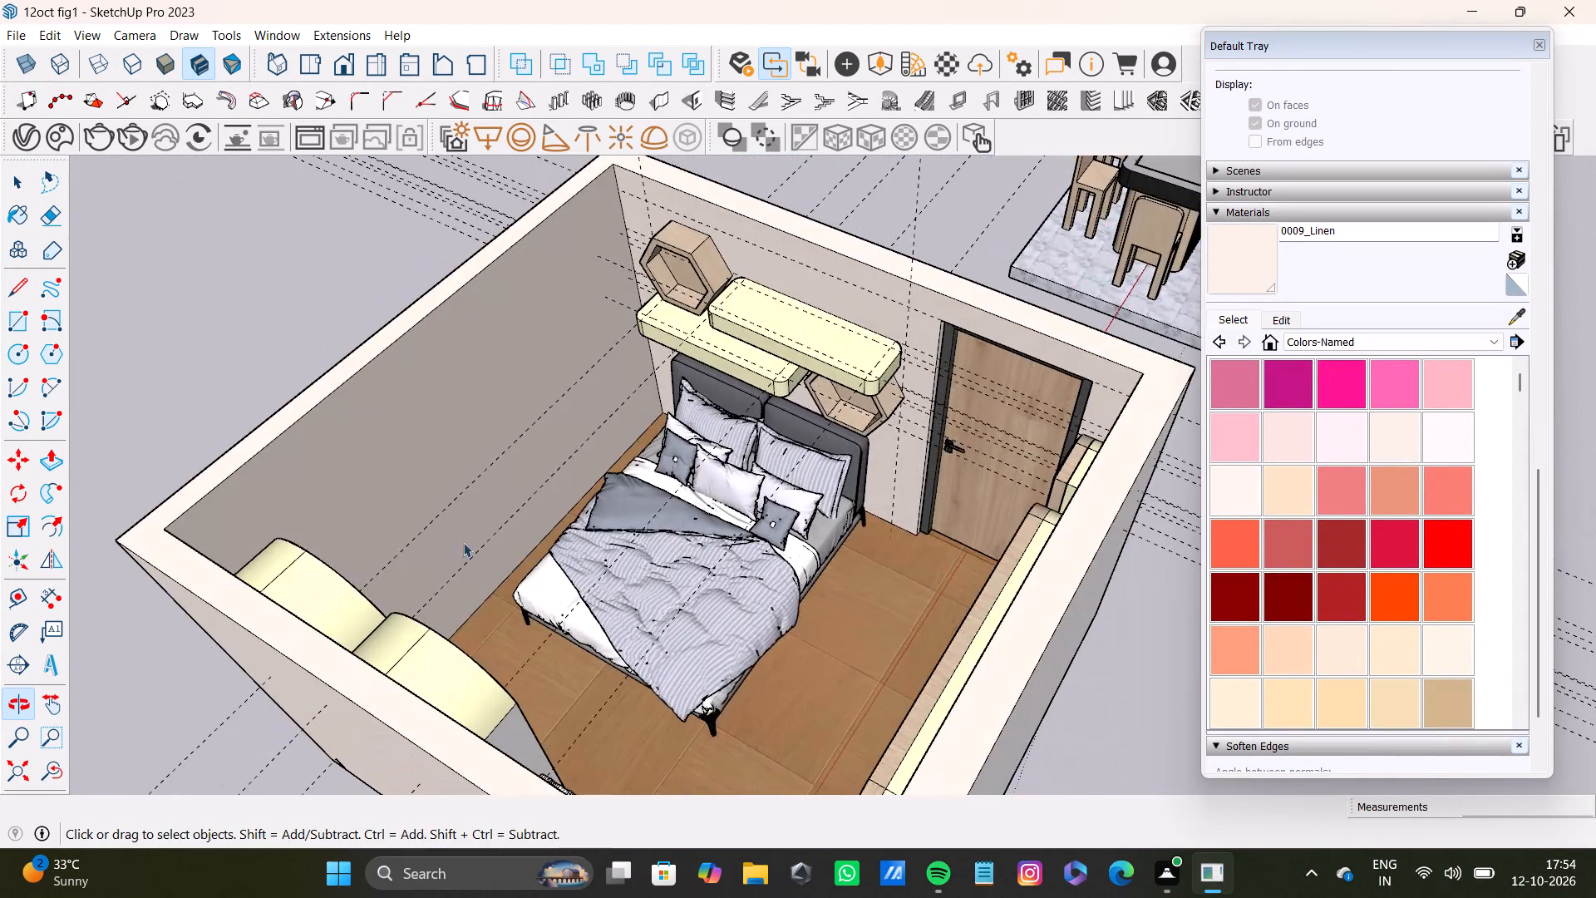
pyautogui.scroll(-4, 608, 513)
# Sample Color E01 from the near arched panel and paint the far arch's side and near arch's lower side with it.
pyautogui.keyDown('shift'); pyautogui.moveTo(644, 530); pyautogui.dragTo(450, 582, button='middle'); pyautogui.keyUp('shift')
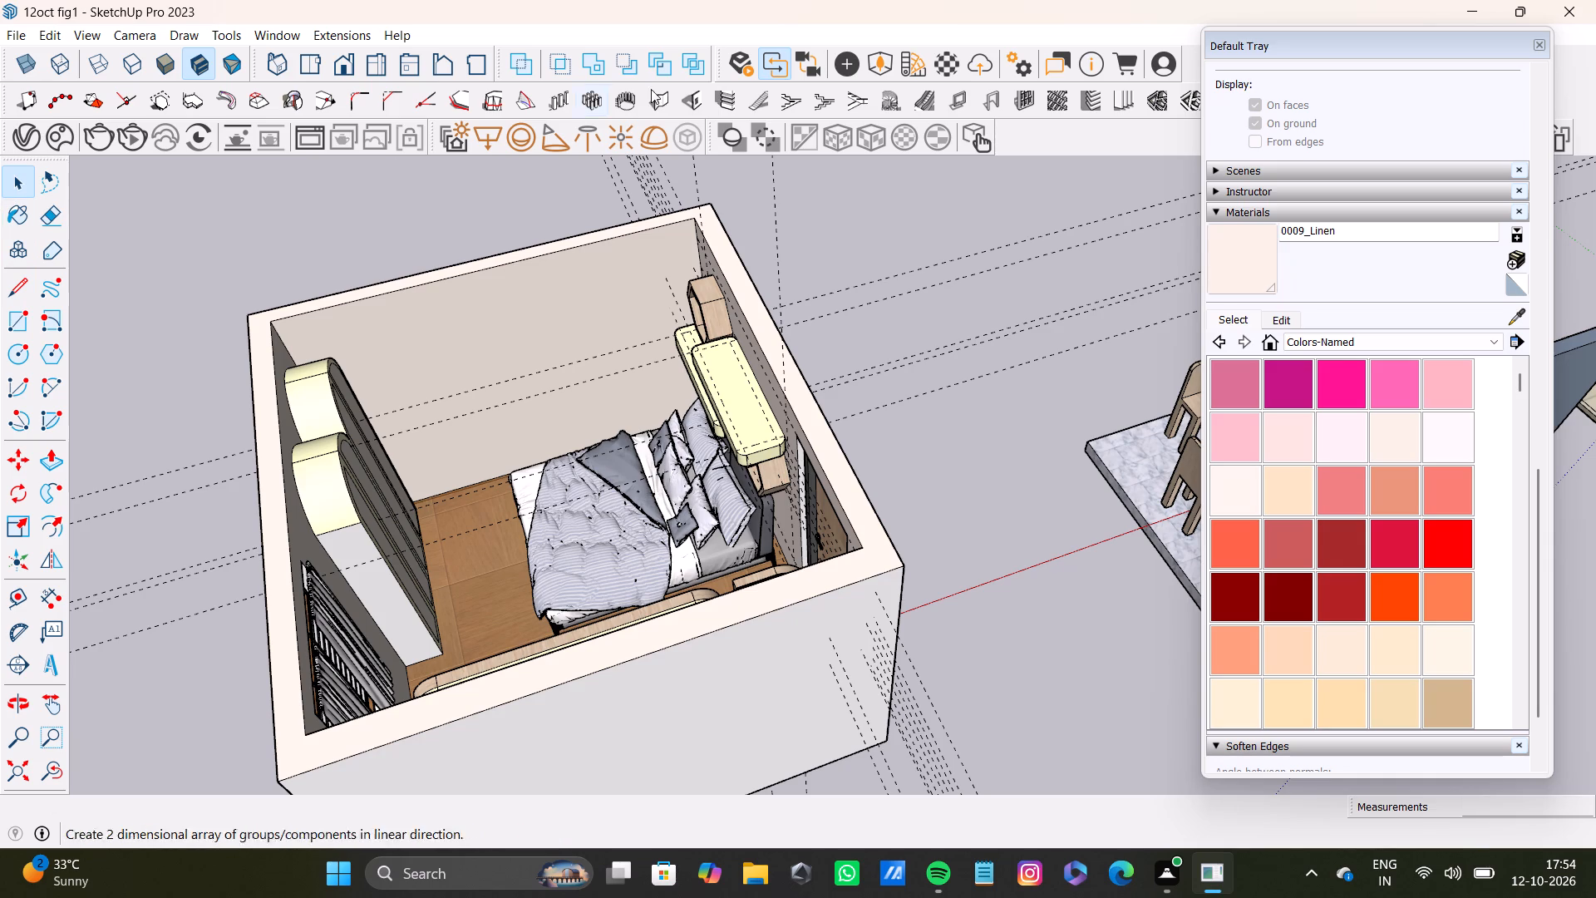
pyautogui.click(25, 213)
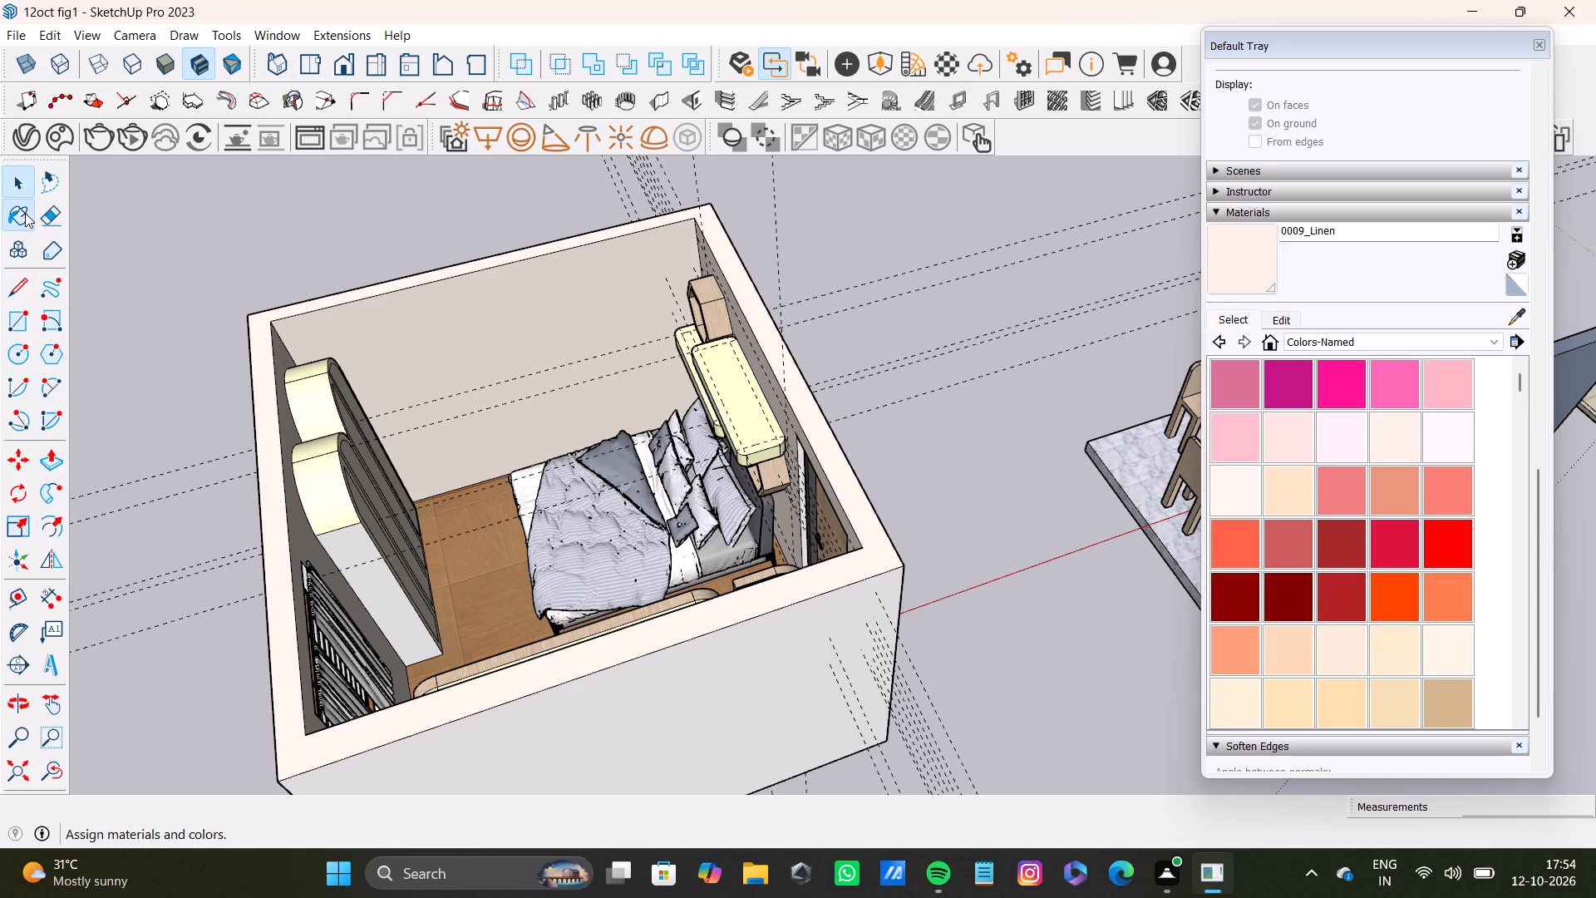
pyautogui.click(314, 395)
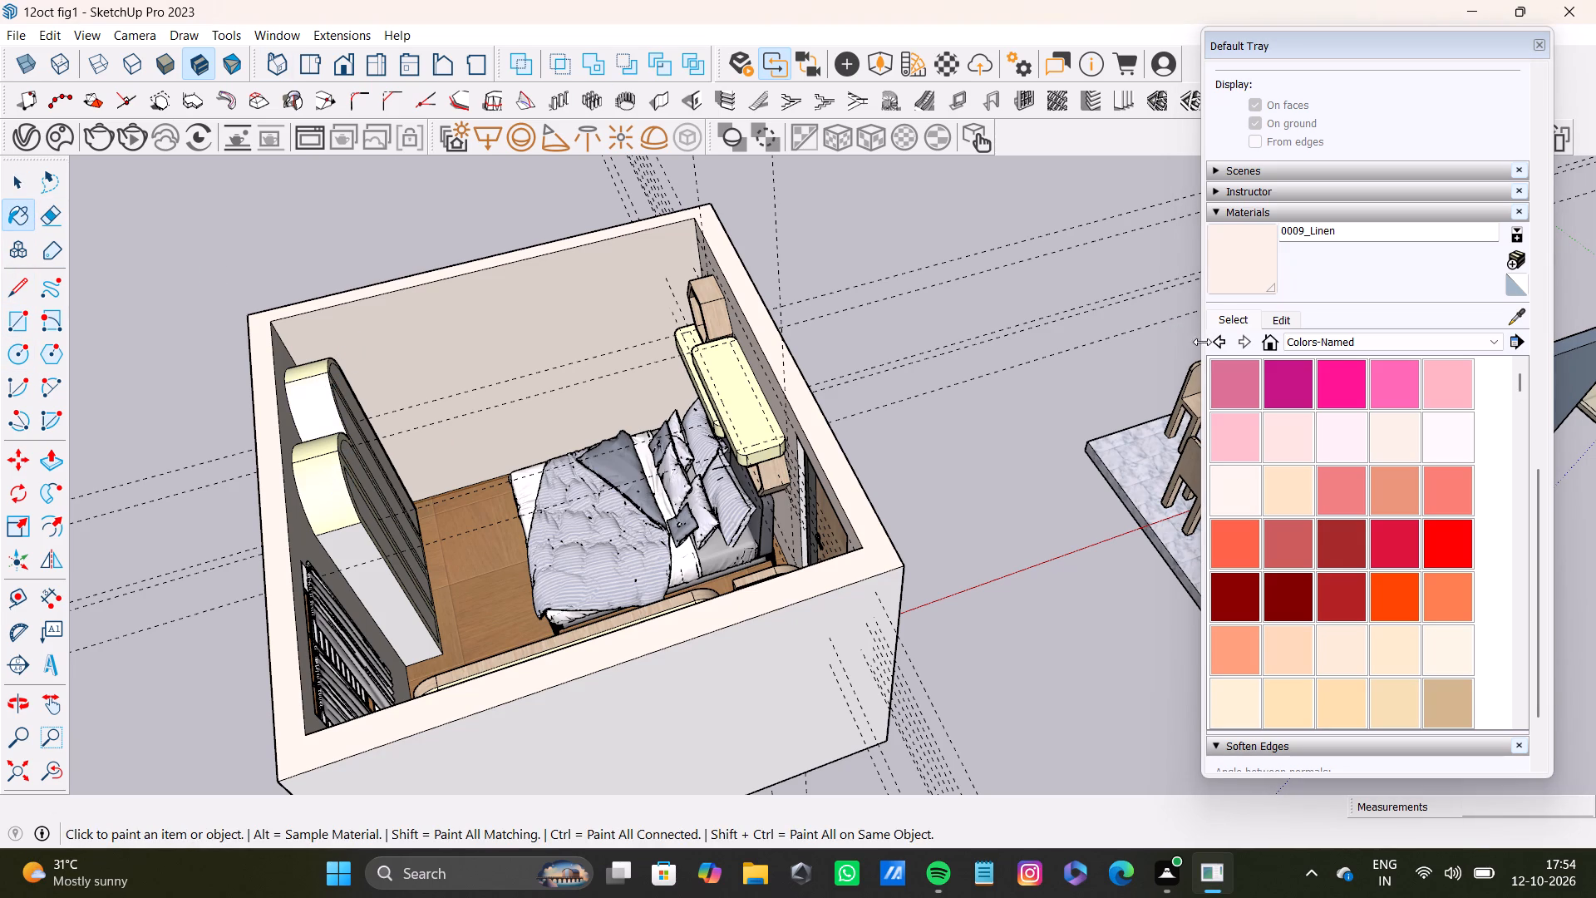
pyautogui.click(1518, 320)
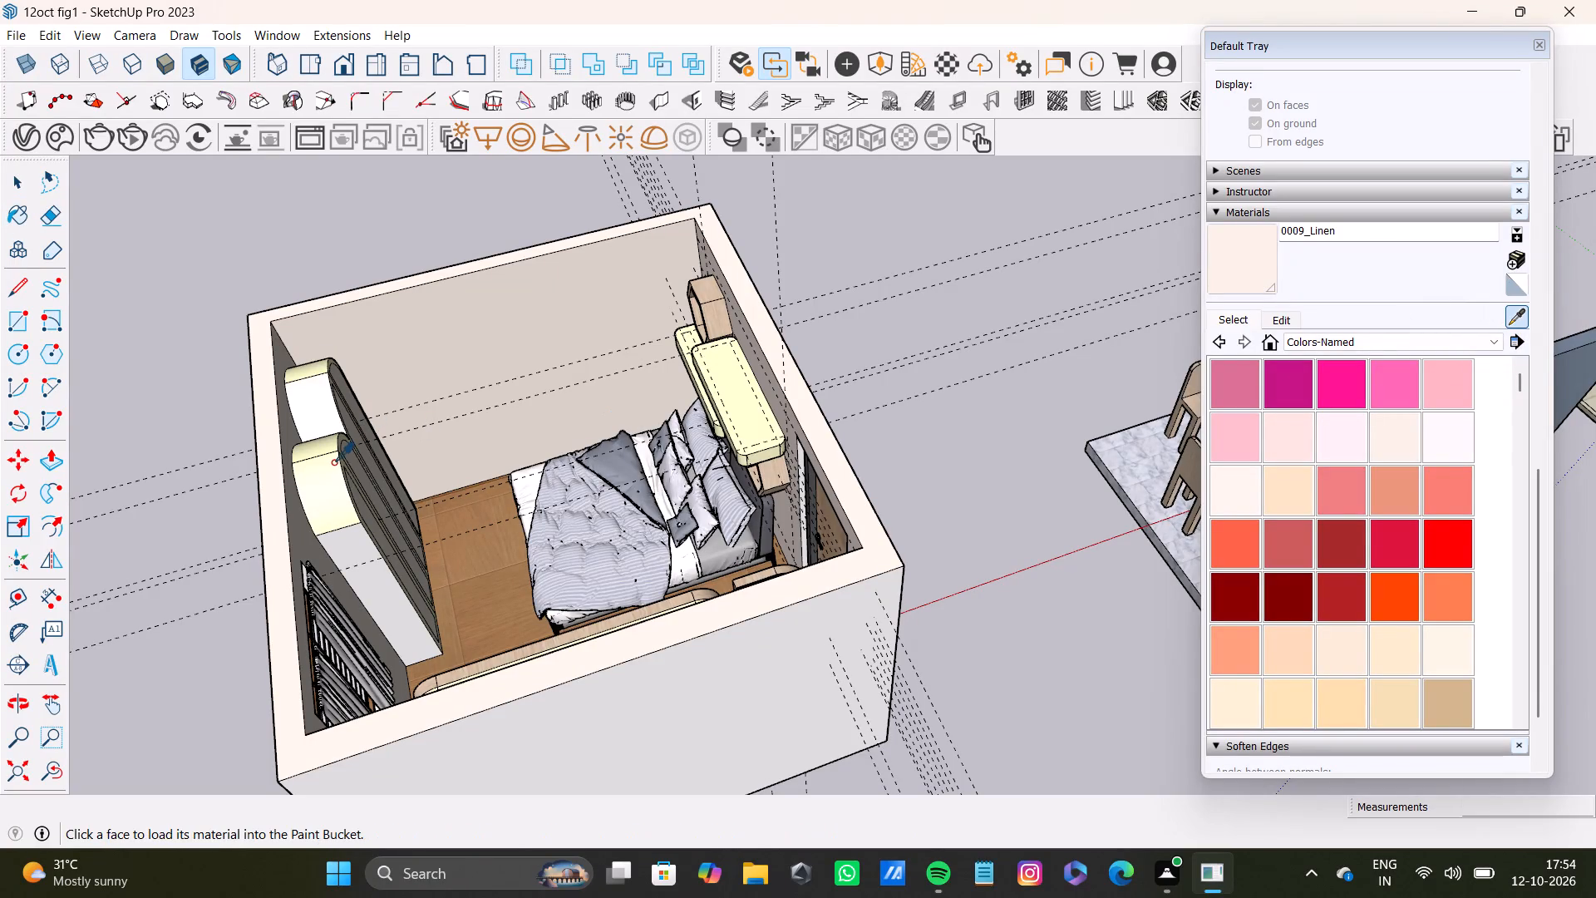
pyautogui.click(333, 462)
pyautogui.click(308, 389)
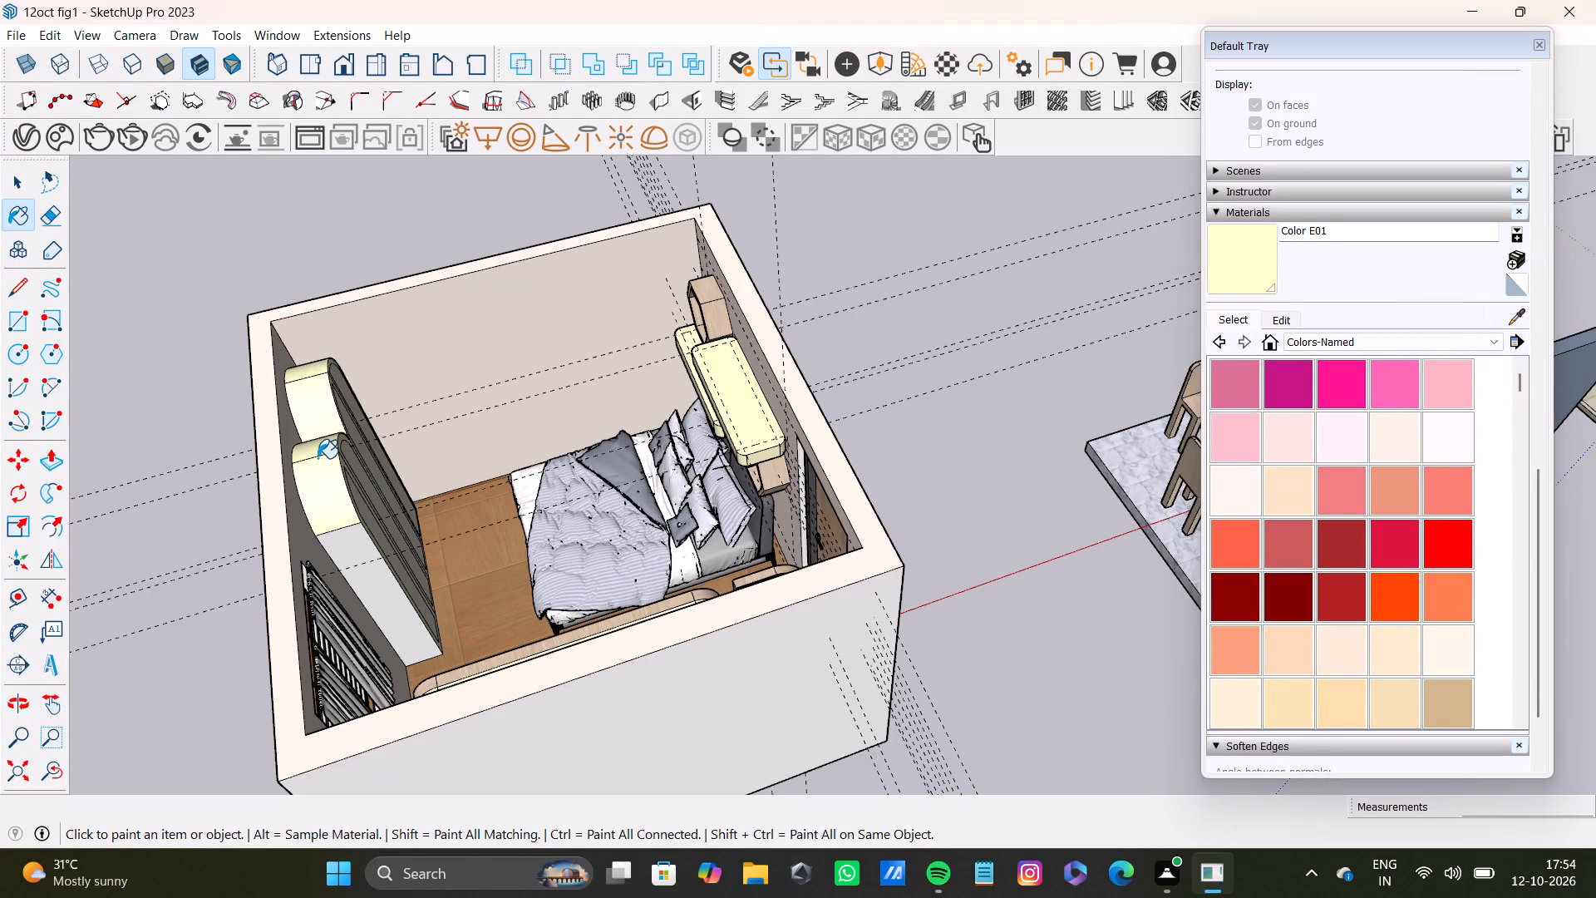
pyautogui.scroll(13, 349, 564)
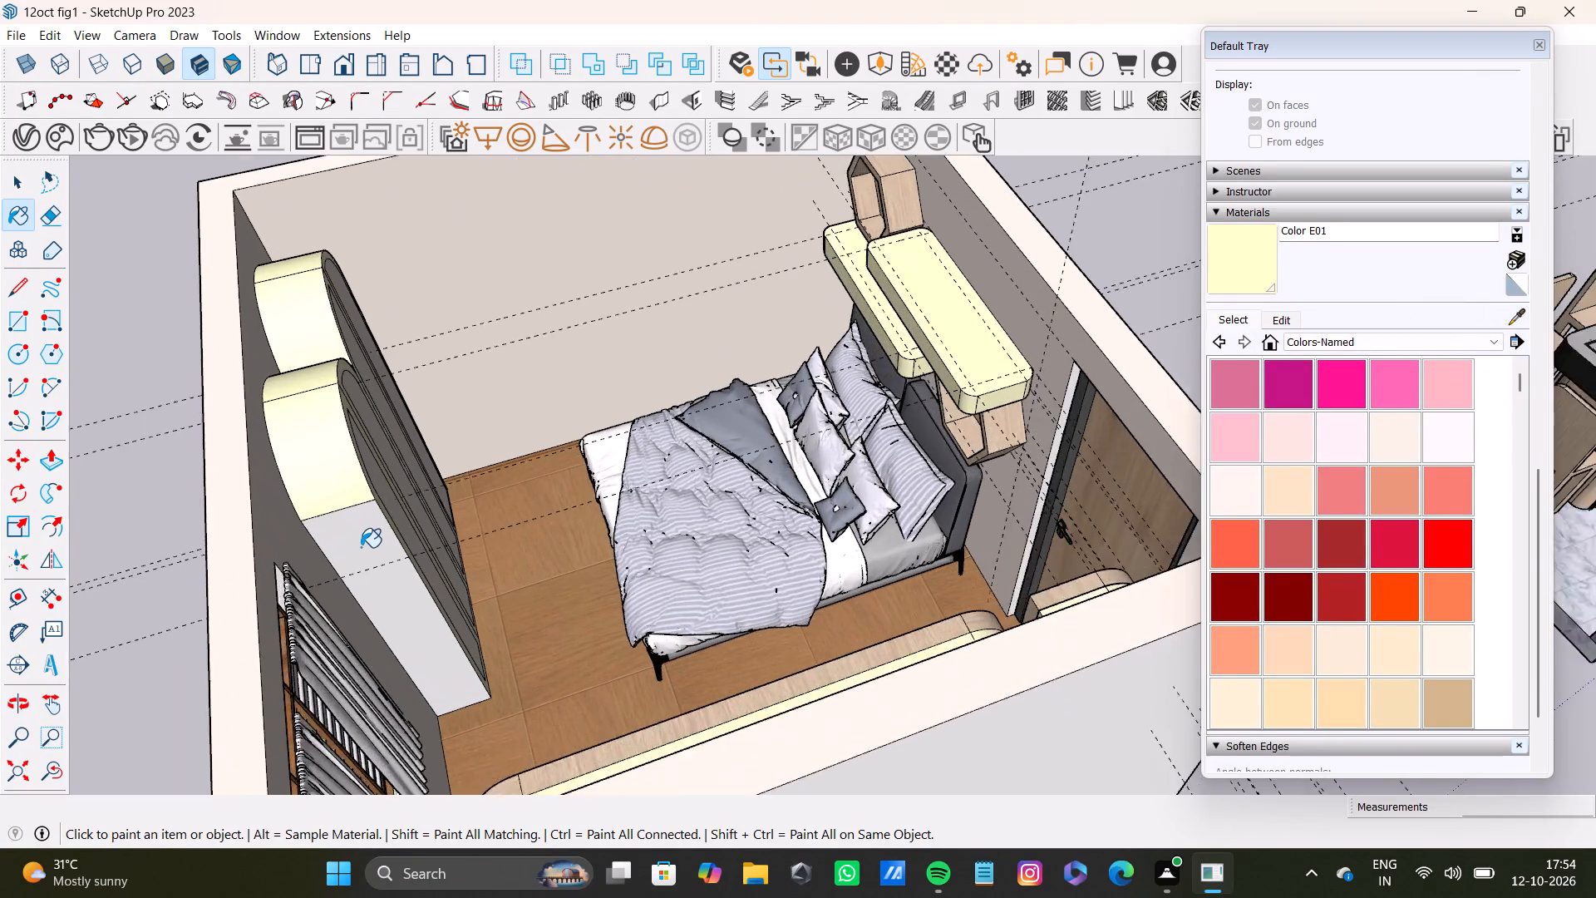
pyautogui.scroll(5, 361, 547)
pyautogui.click(366, 547)
# Examine the painted arched panels and the rest of the room's interior from several angles.
pyautogui.scroll(-4, 367, 525)
pyautogui.moveTo(352, 411); pyautogui.dragTo(268, 644, button='middle')
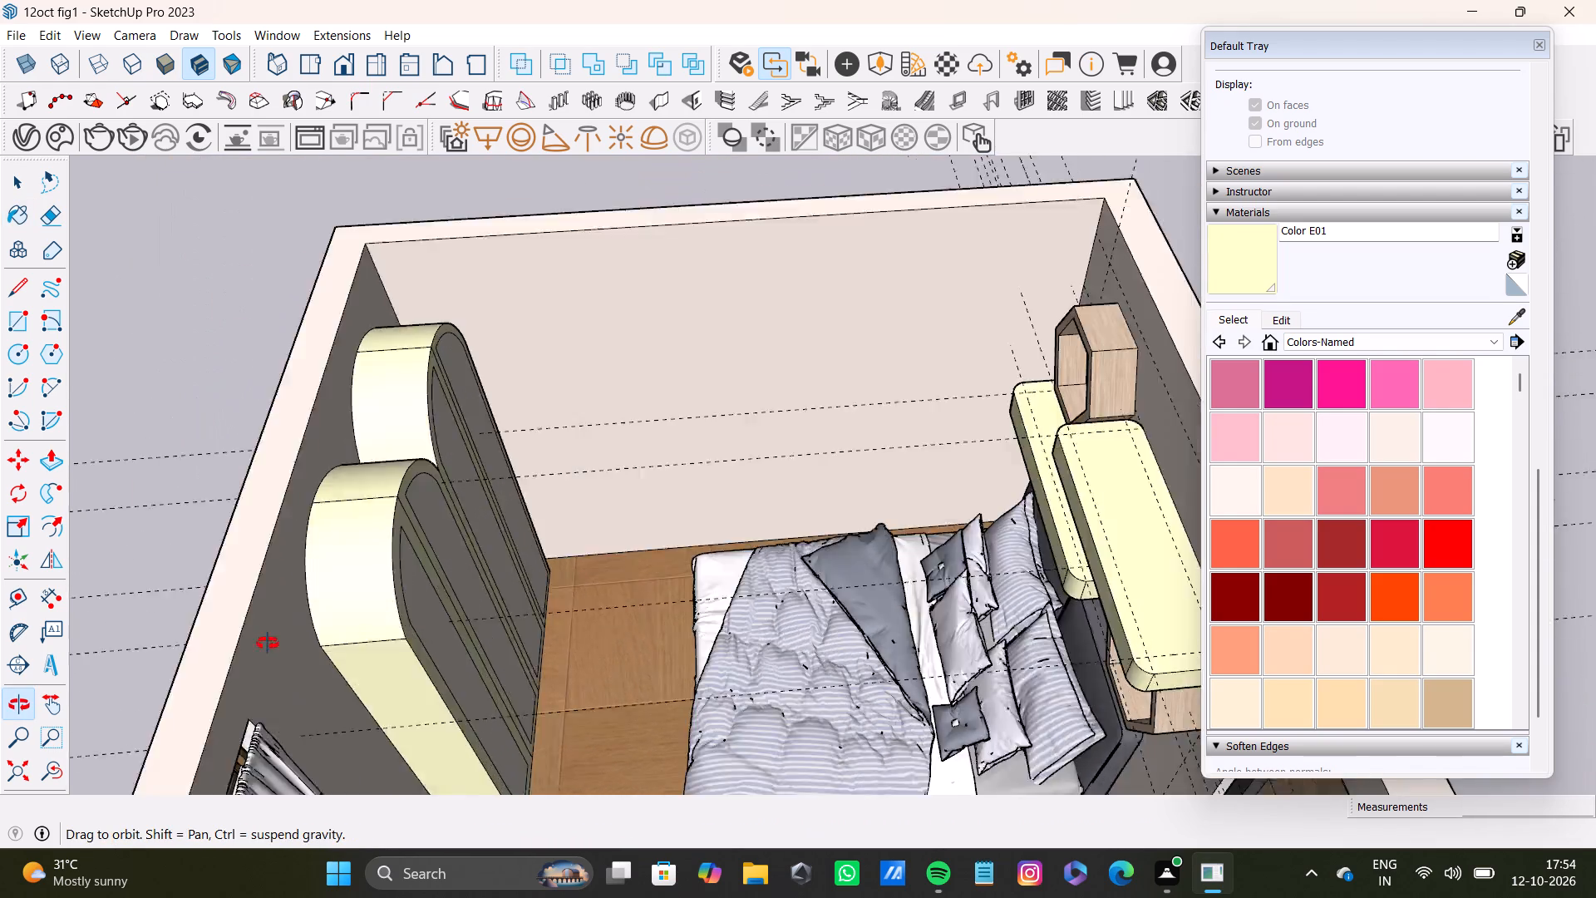
pyautogui.moveTo(268, 644); pyautogui.dragTo(265, 616, button='middle')
pyautogui.scroll(15, 417, 521)
pyautogui.scroll(-17, 412, 332)
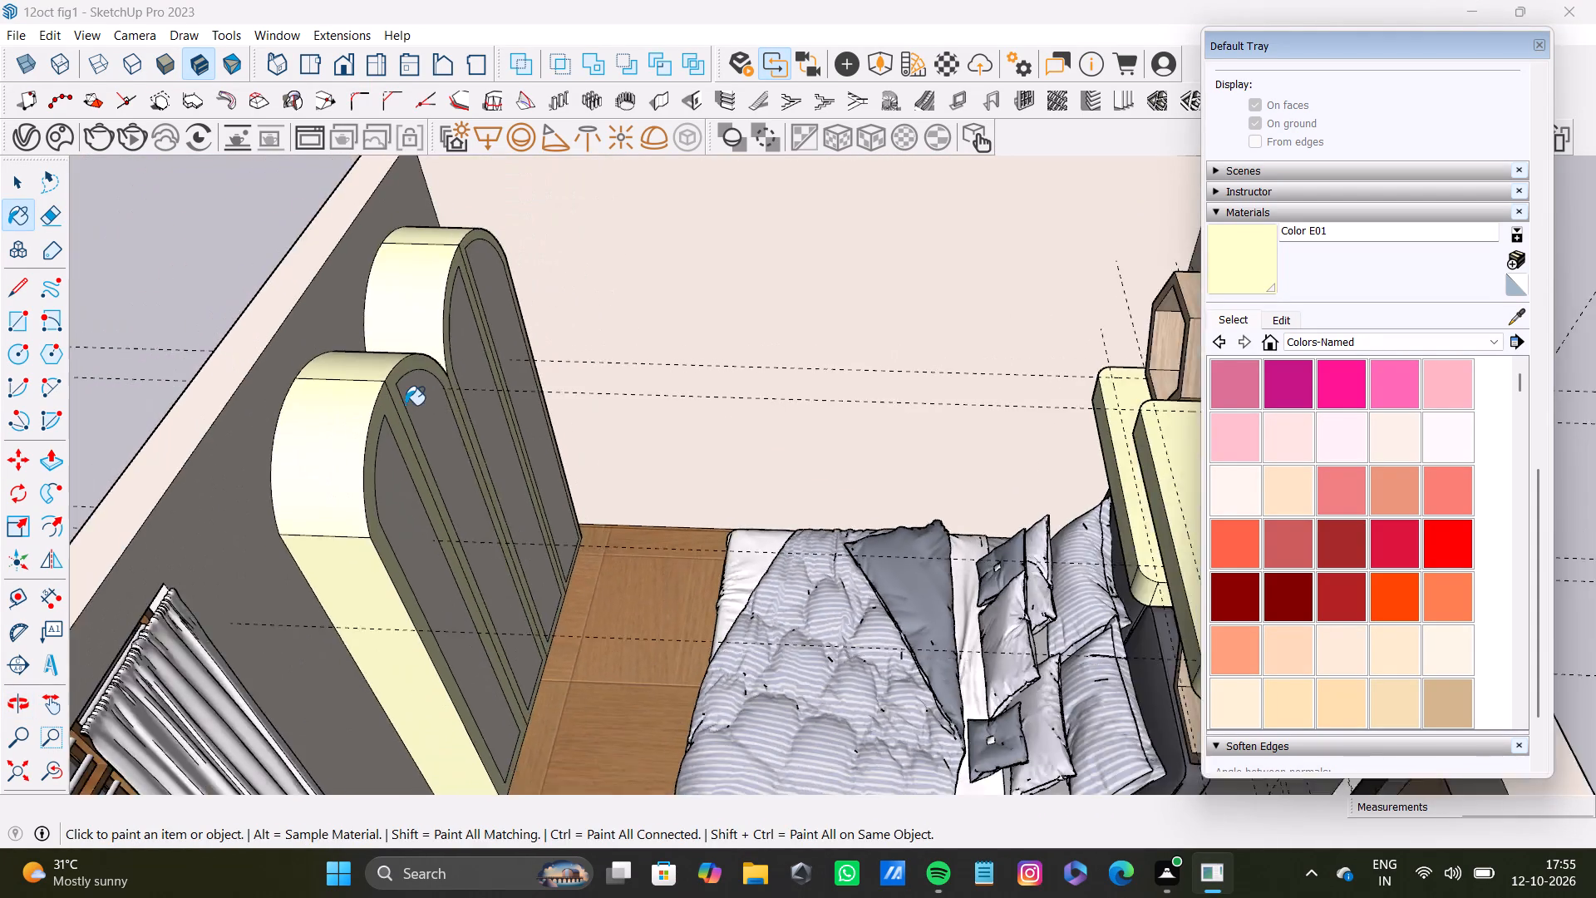
pyautogui.scroll(-19, 405, 405)
pyautogui.moveTo(425, 451); pyautogui.dragTo(504, 565, button='middle')
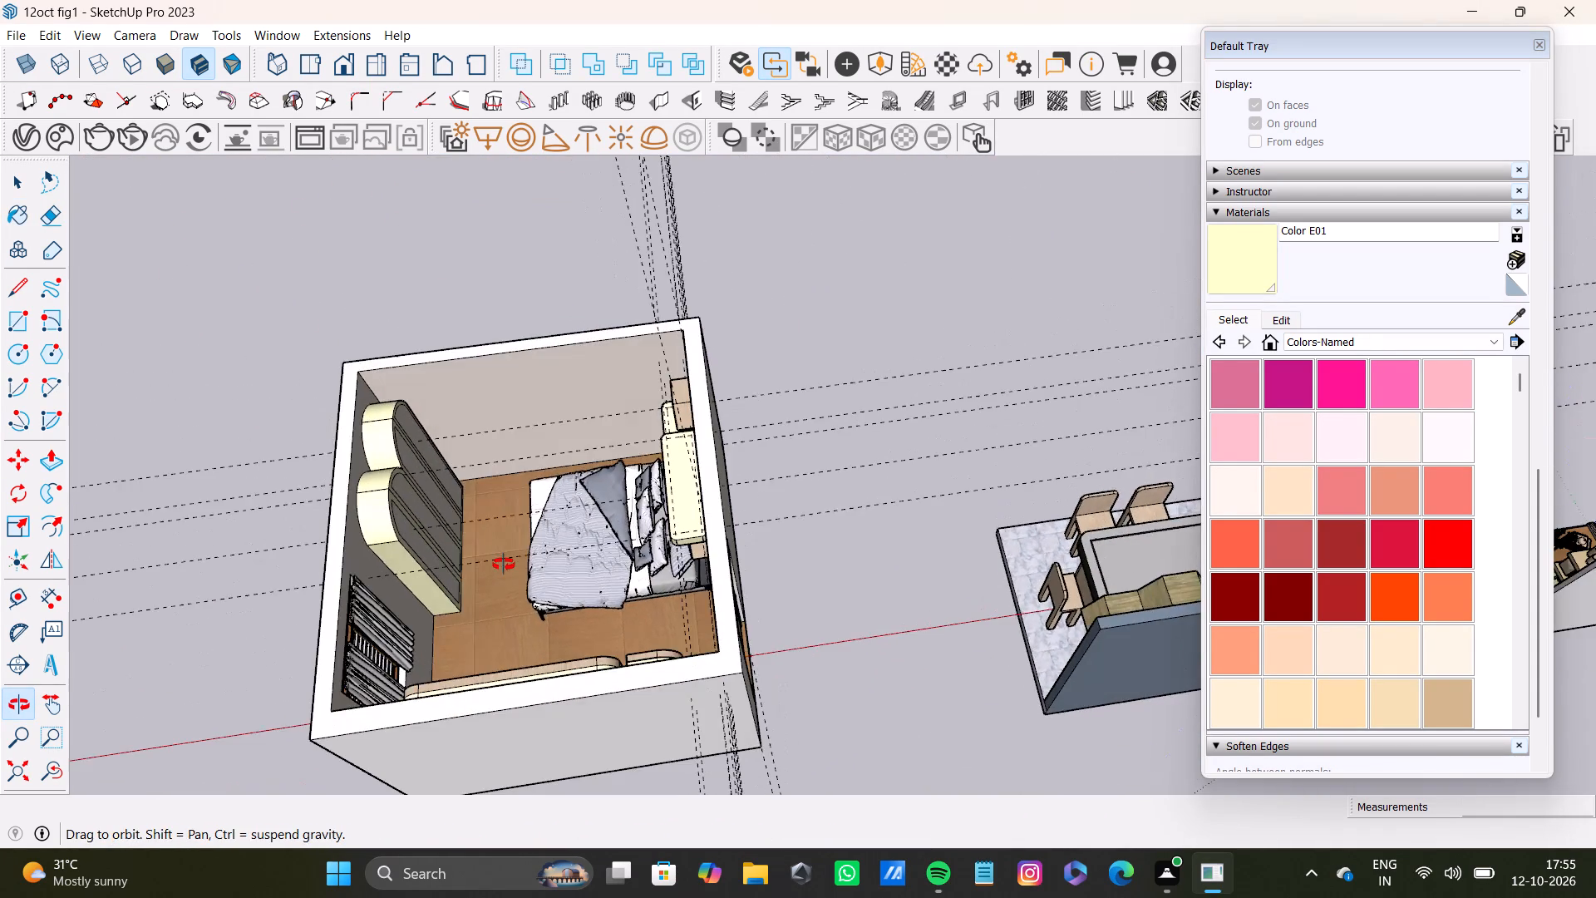
pyautogui.moveTo(504, 565); pyautogui.dragTo(497, 525, button='middle')
pyautogui.scroll(14, 506, 493)
pyautogui.press('space')
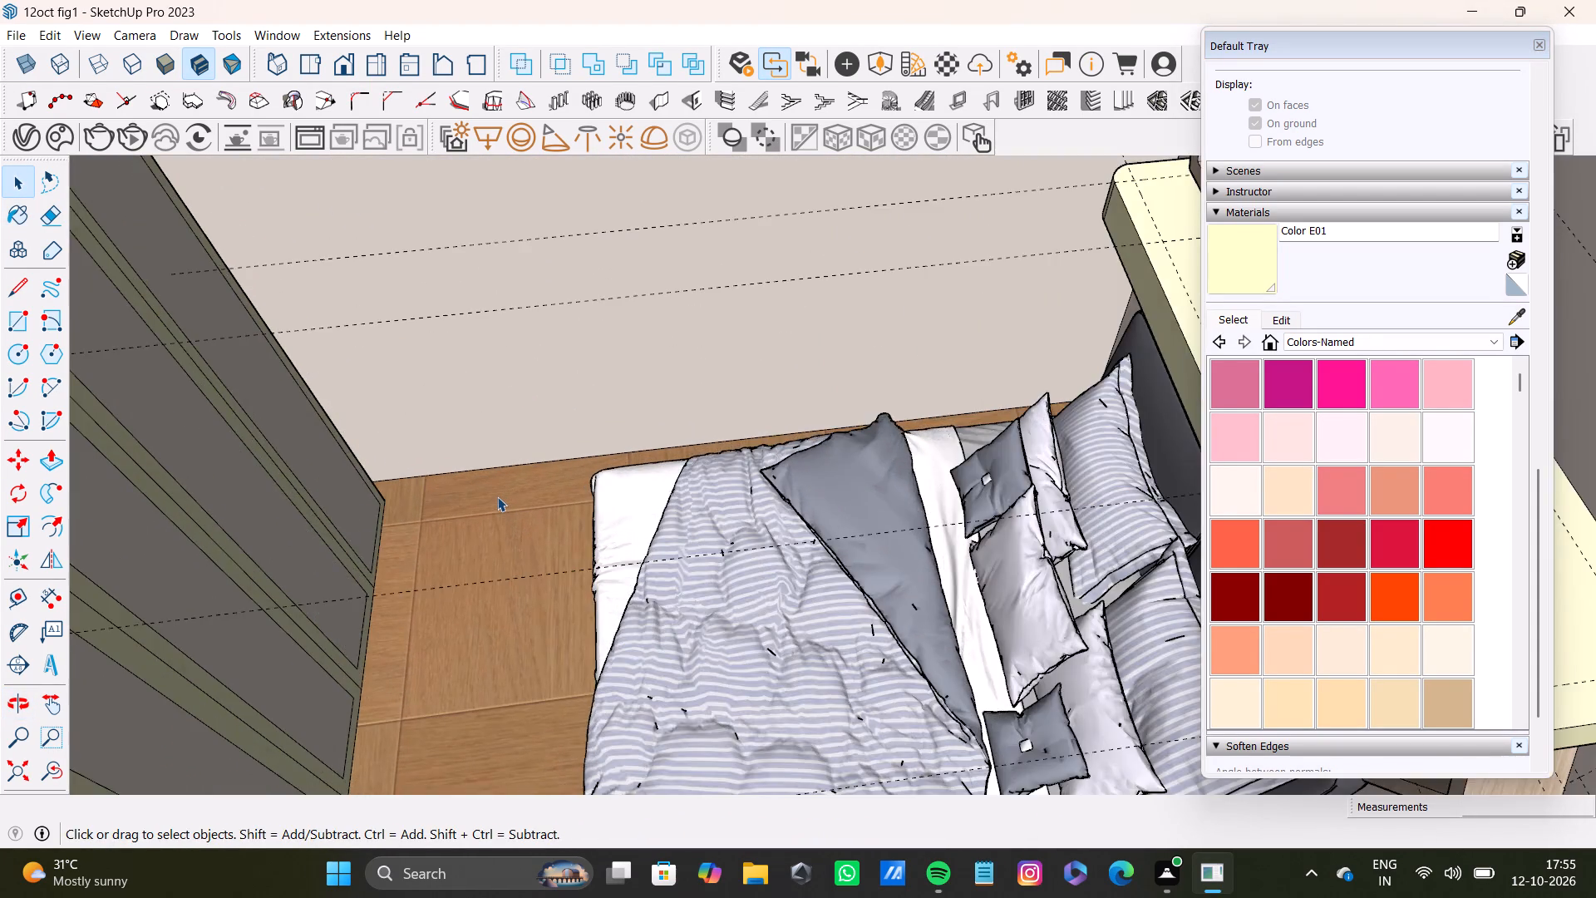
pyautogui.scroll(4, 497, 496)
pyautogui.scroll(-20, 497, 496)
pyautogui.scroll(-4, 497, 496)
pyautogui.moveTo(494, 499); pyautogui.dragTo(567, 471, button='middle')
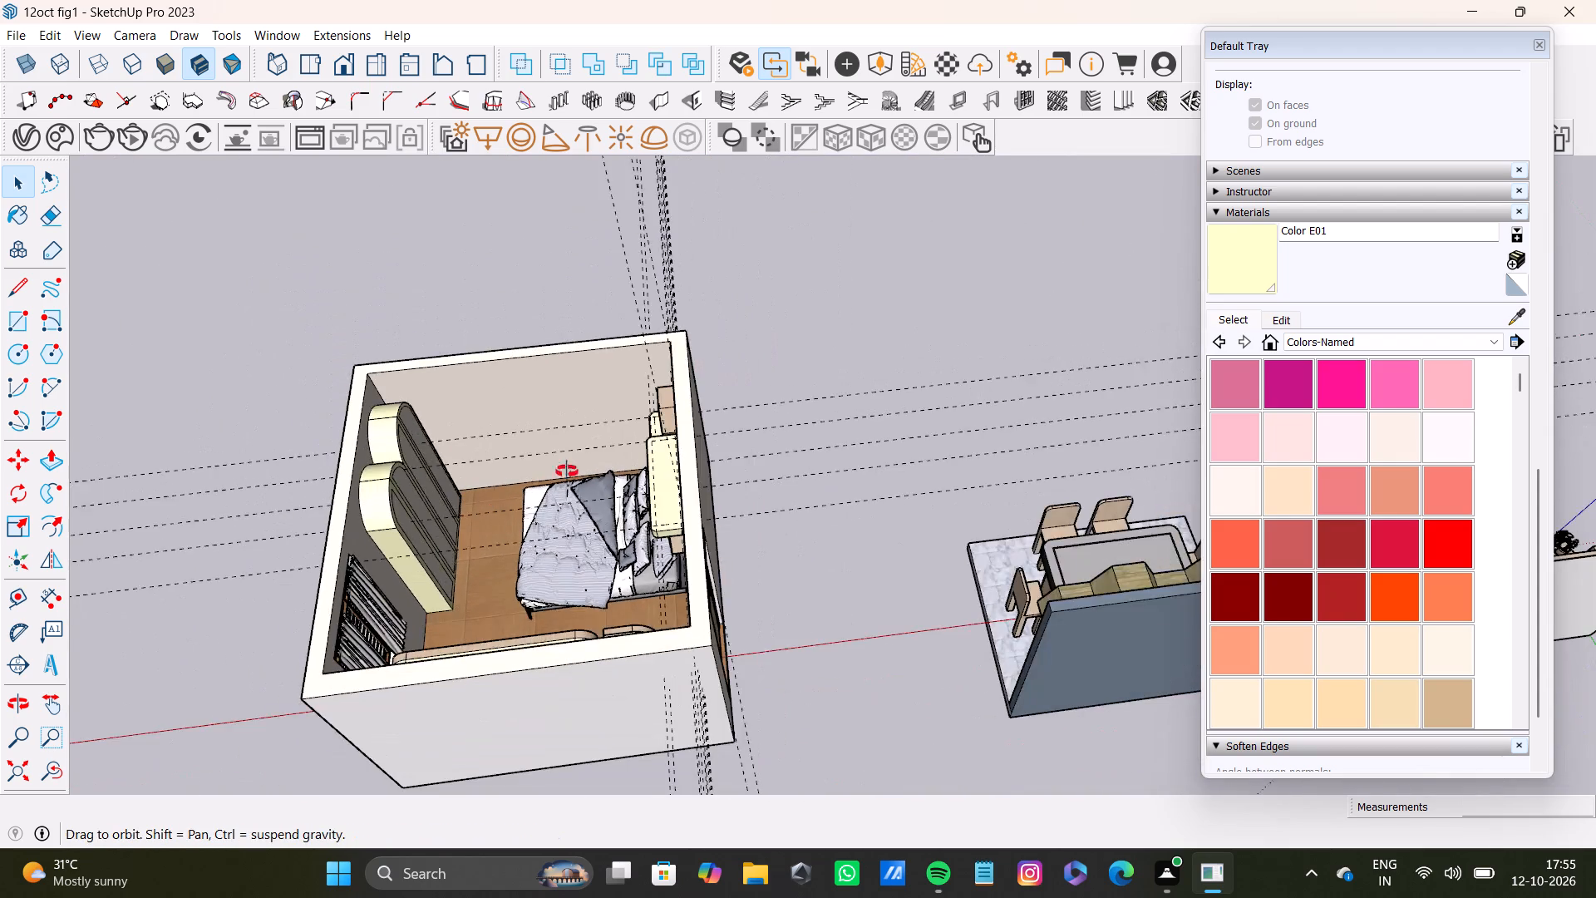
pyautogui.moveTo(567, 471); pyautogui.dragTo(943, 431, button='middle')
pyautogui.scroll(5, 867, 541)
pyautogui.keyDown('shift'); pyautogui.moveTo(845, 572); pyautogui.dragTo(747, 417, button='middle'); pyautogui.keyUp('shift')
pyautogui.keyDown('shift'); pyautogui.scroll(1, 753, 438); pyautogui.keyUp('shift')
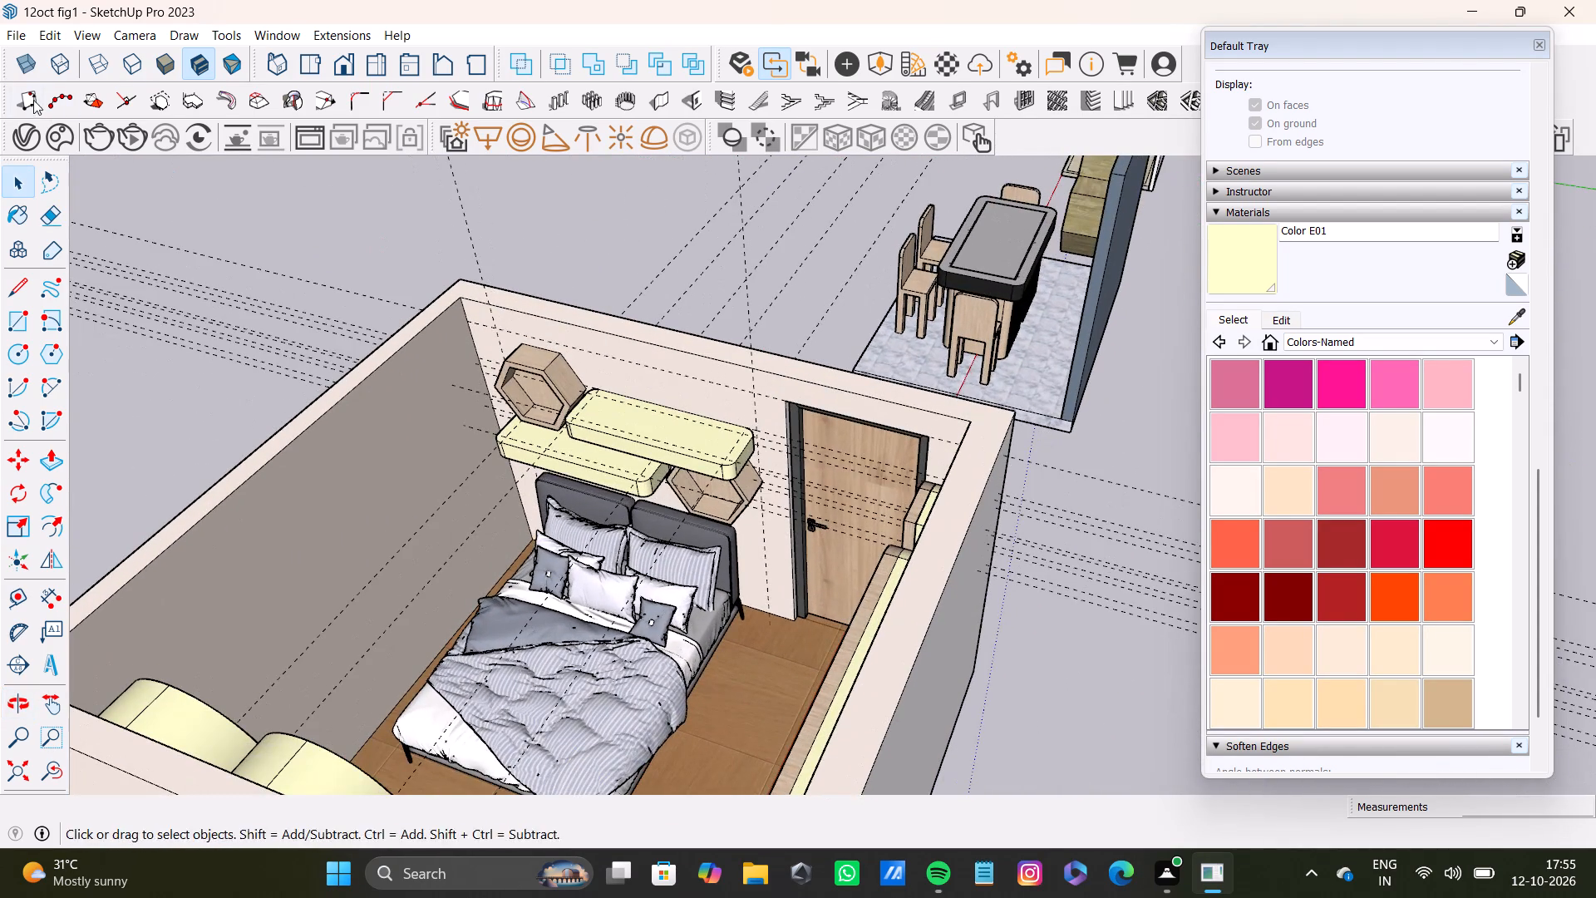
# Delete all the construction guide lines from the model.
pyautogui.click(16, 39)
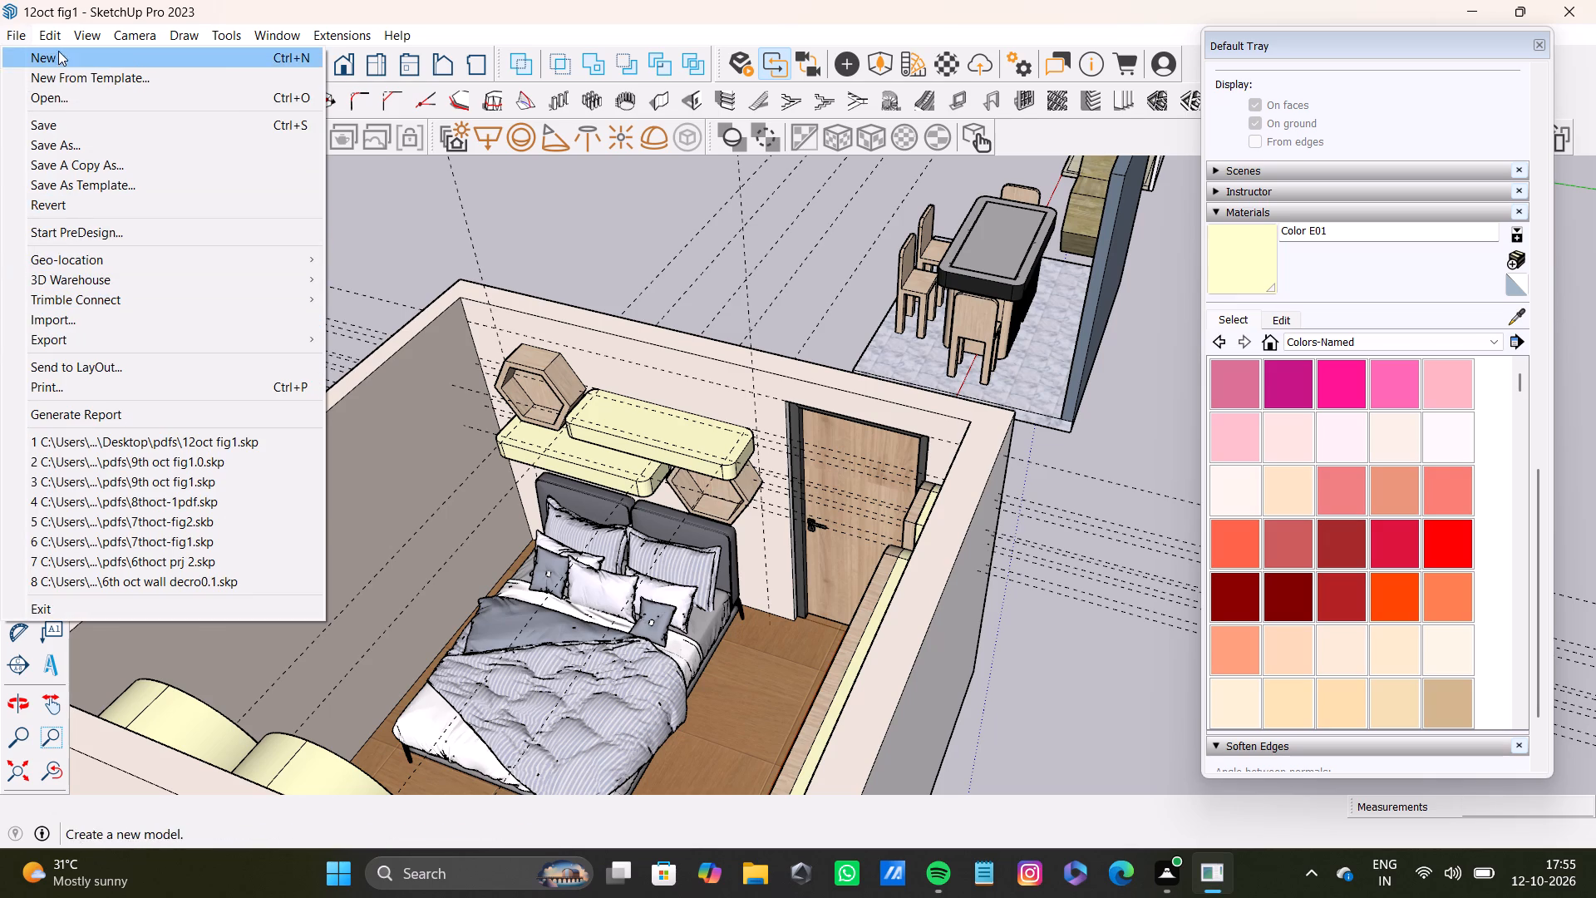
pyautogui.click(119, 201)
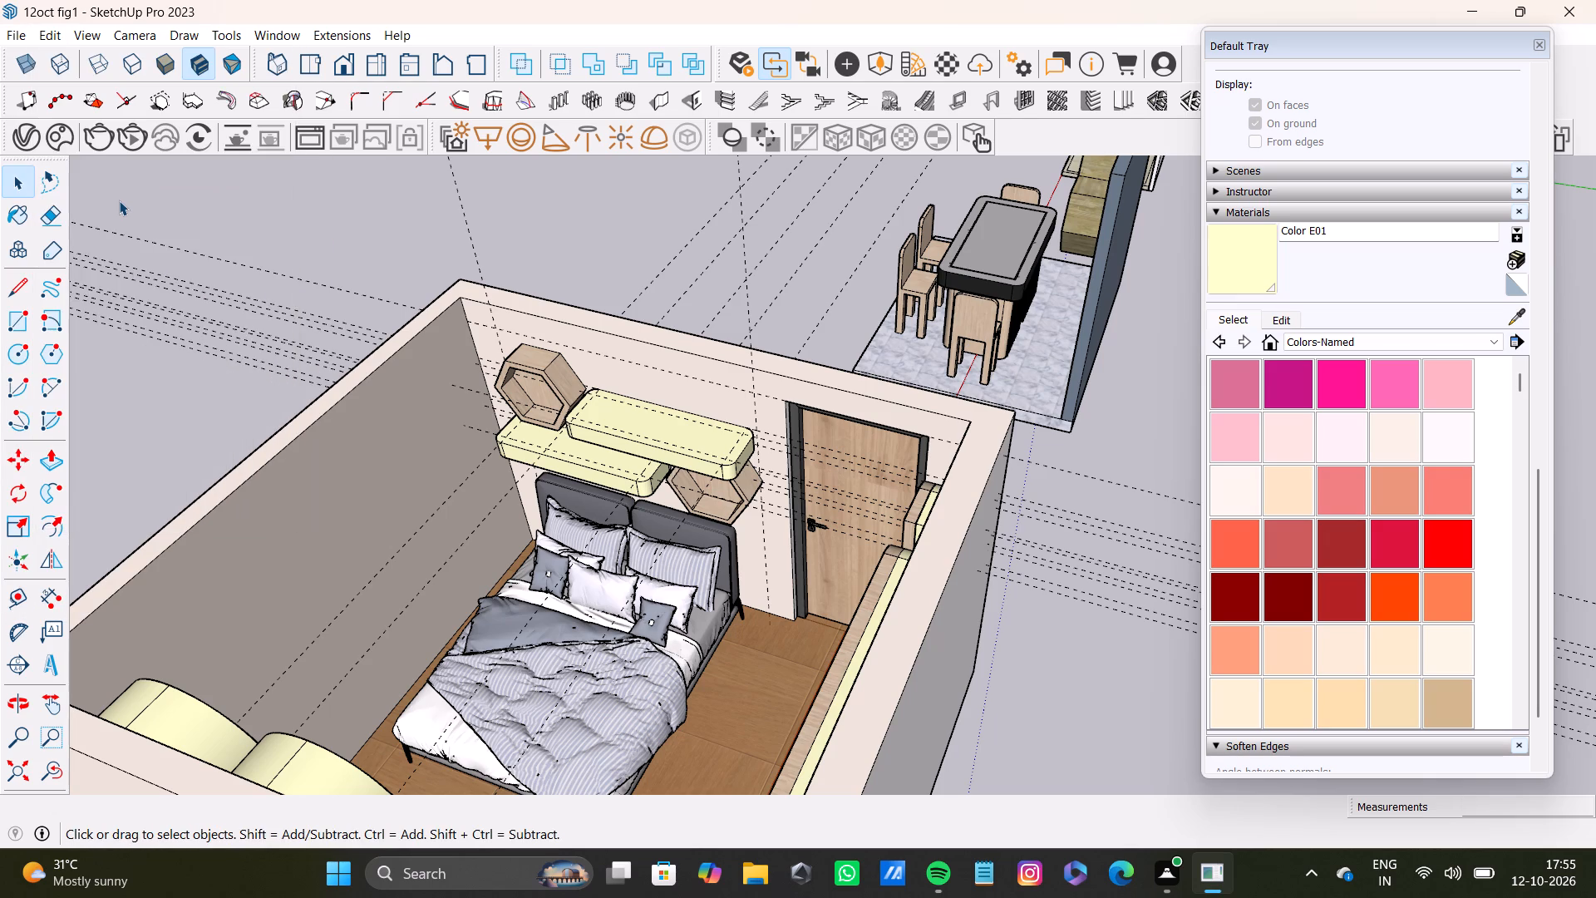
pyautogui.press('space')
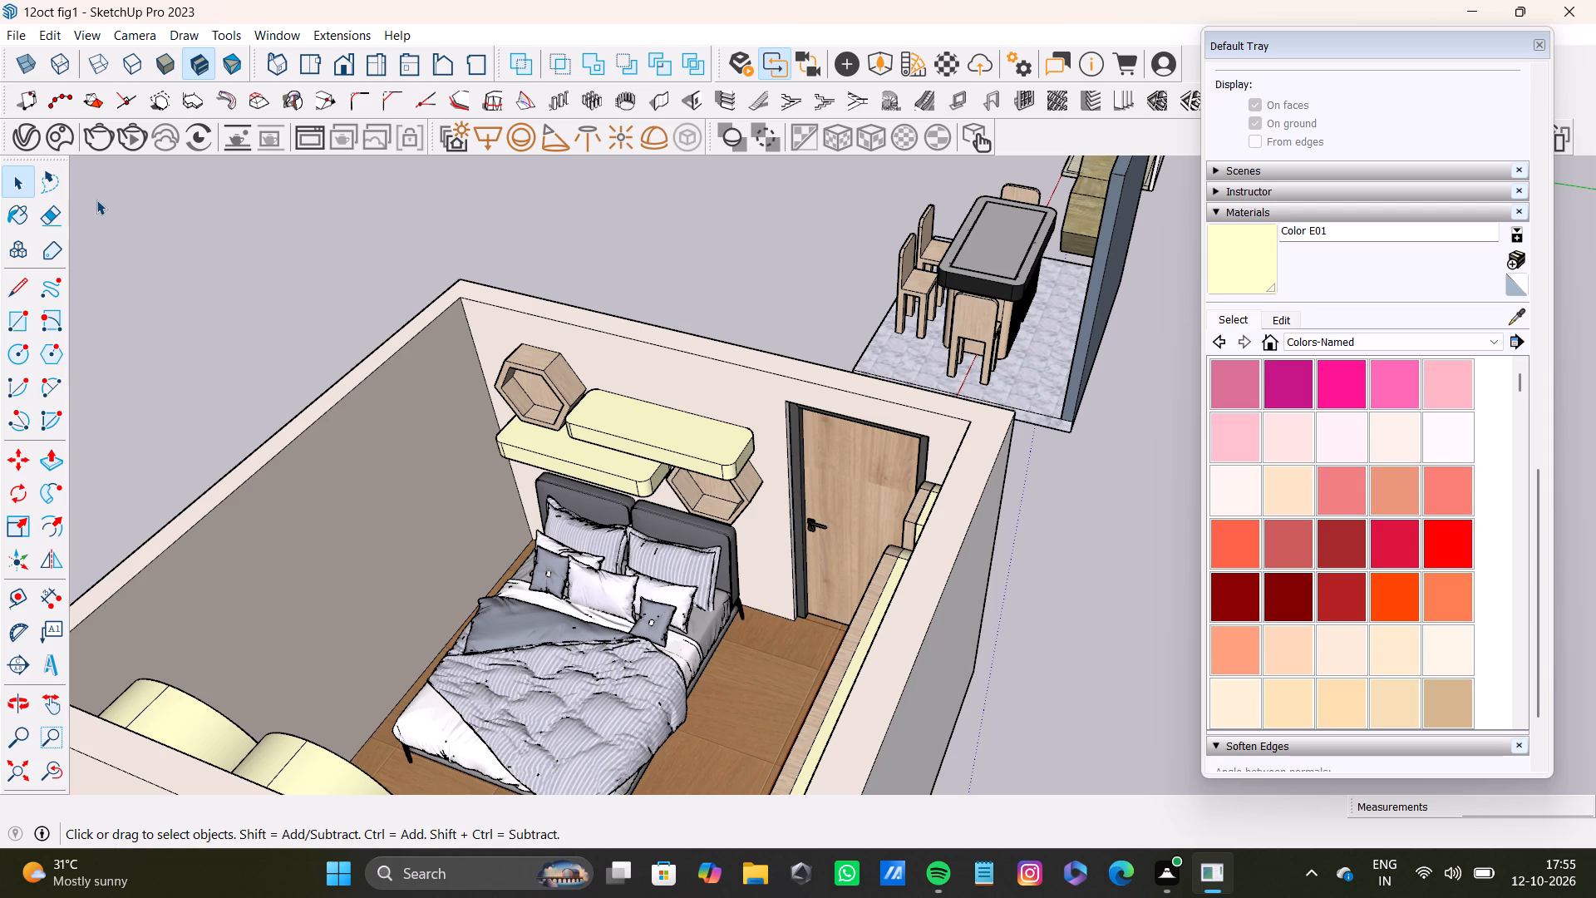
# Examine the room from outside and above, including the window wall, headboard wall and rounded wooden wall panel.
pyautogui.scroll(-14, 455, 614)
pyautogui.scroll(-12, 612, 622)
pyautogui.scroll(2, 616, 585)
pyautogui.scroll(-15, 559, 509)
pyautogui.moveTo(480, 605); pyautogui.dragTo(785, 435, button='middle')
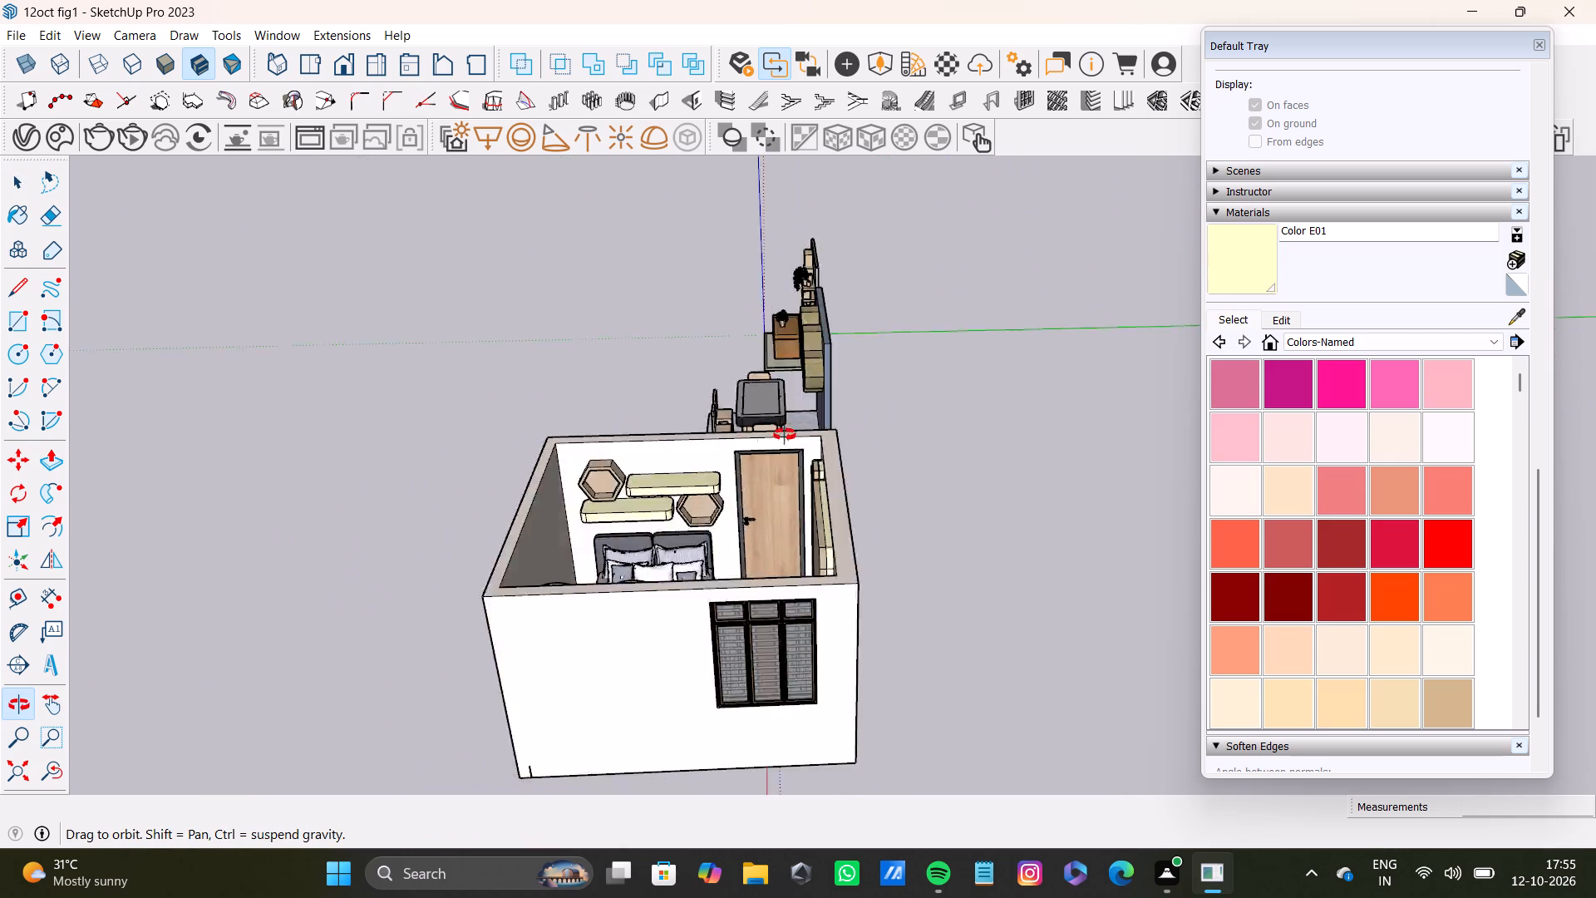
pyautogui.moveTo(785, 435); pyautogui.dragTo(652, 674, button='middle')
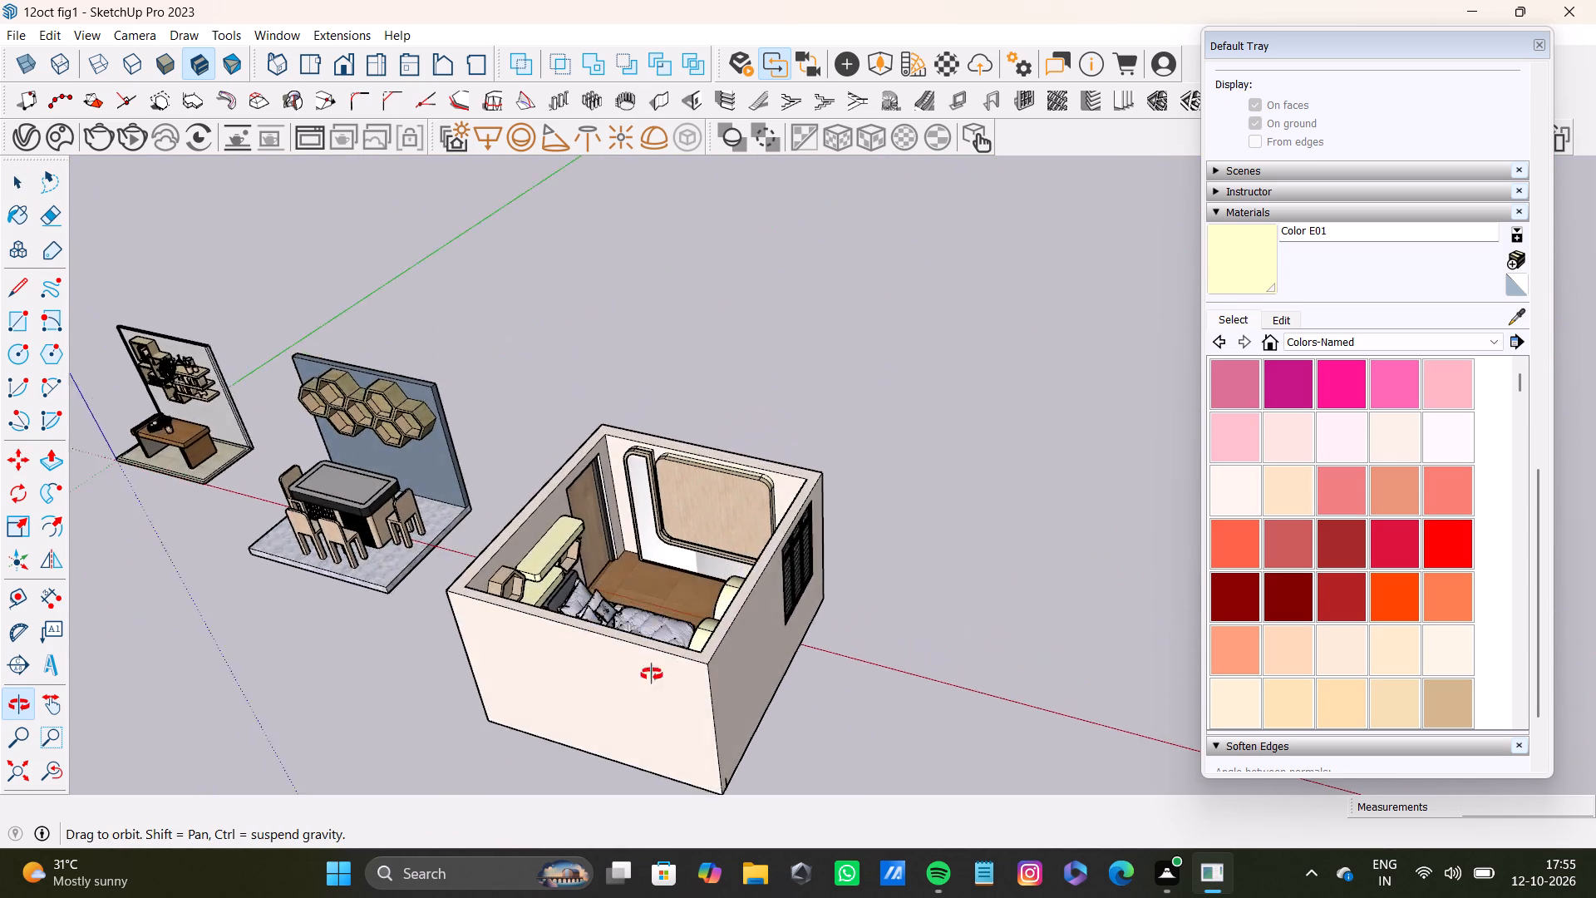
pyautogui.moveTo(652, 674); pyautogui.dragTo(868, 677, button='middle')
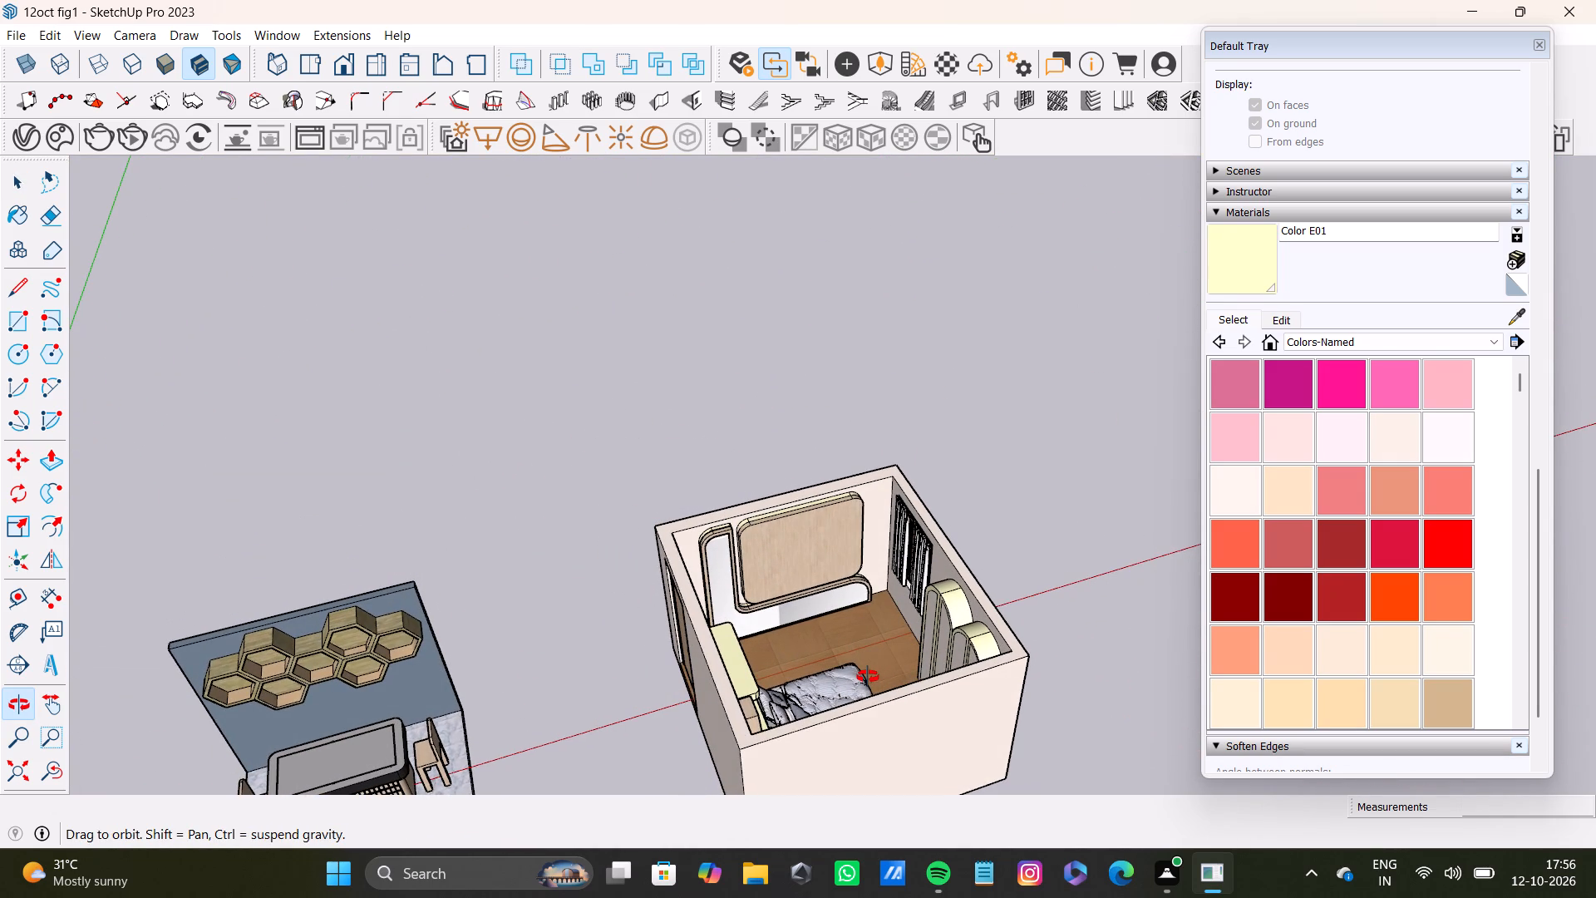
pyautogui.moveTo(868, 677); pyautogui.dragTo(948, 696, button='middle')
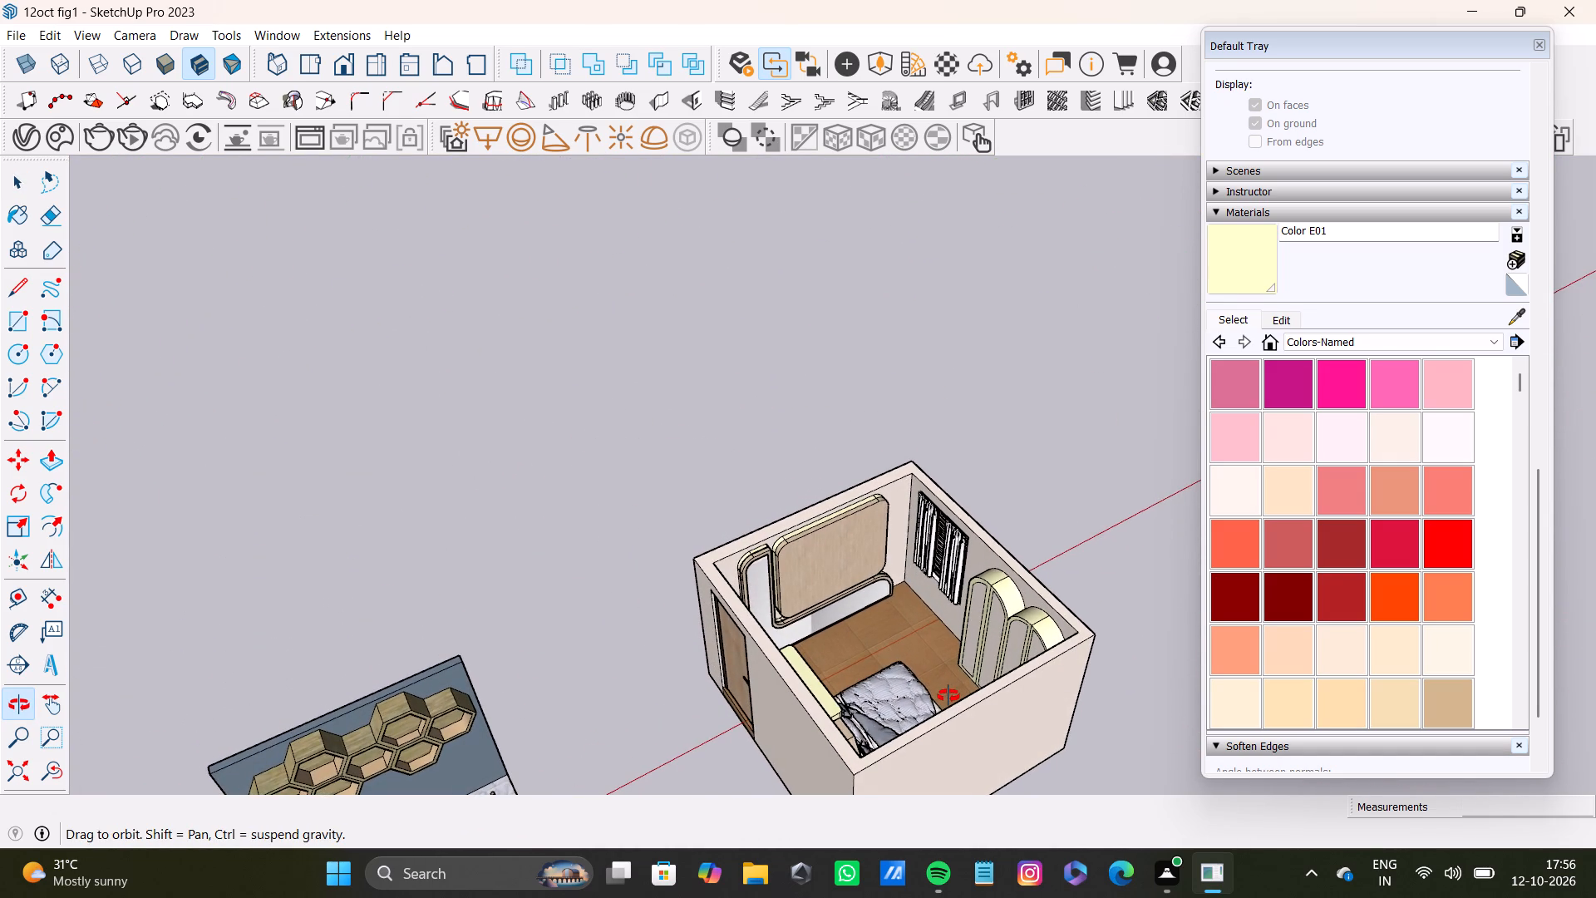
pyautogui.moveTo(948, 696); pyautogui.dragTo(953, 692, button='middle')
pyautogui.scroll(7, 694, 555)
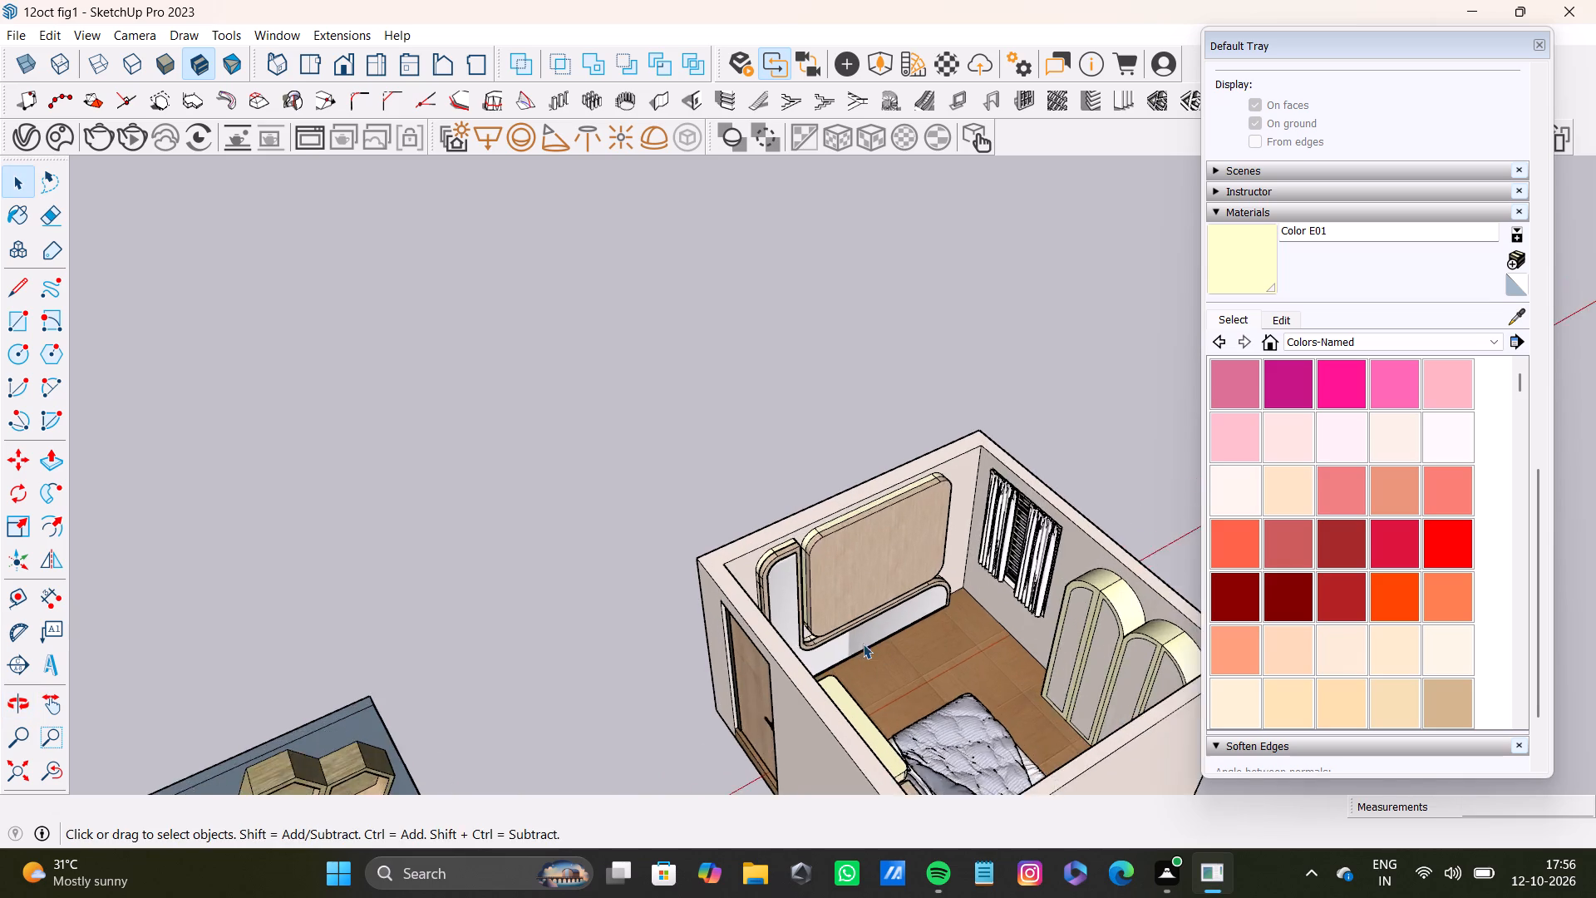
pyautogui.scroll(6, 863, 644)
pyautogui.keyDown('shift'); pyautogui.moveTo(891, 647); pyautogui.dragTo(693, 635, button='middle'); pyautogui.keyUp('shift')
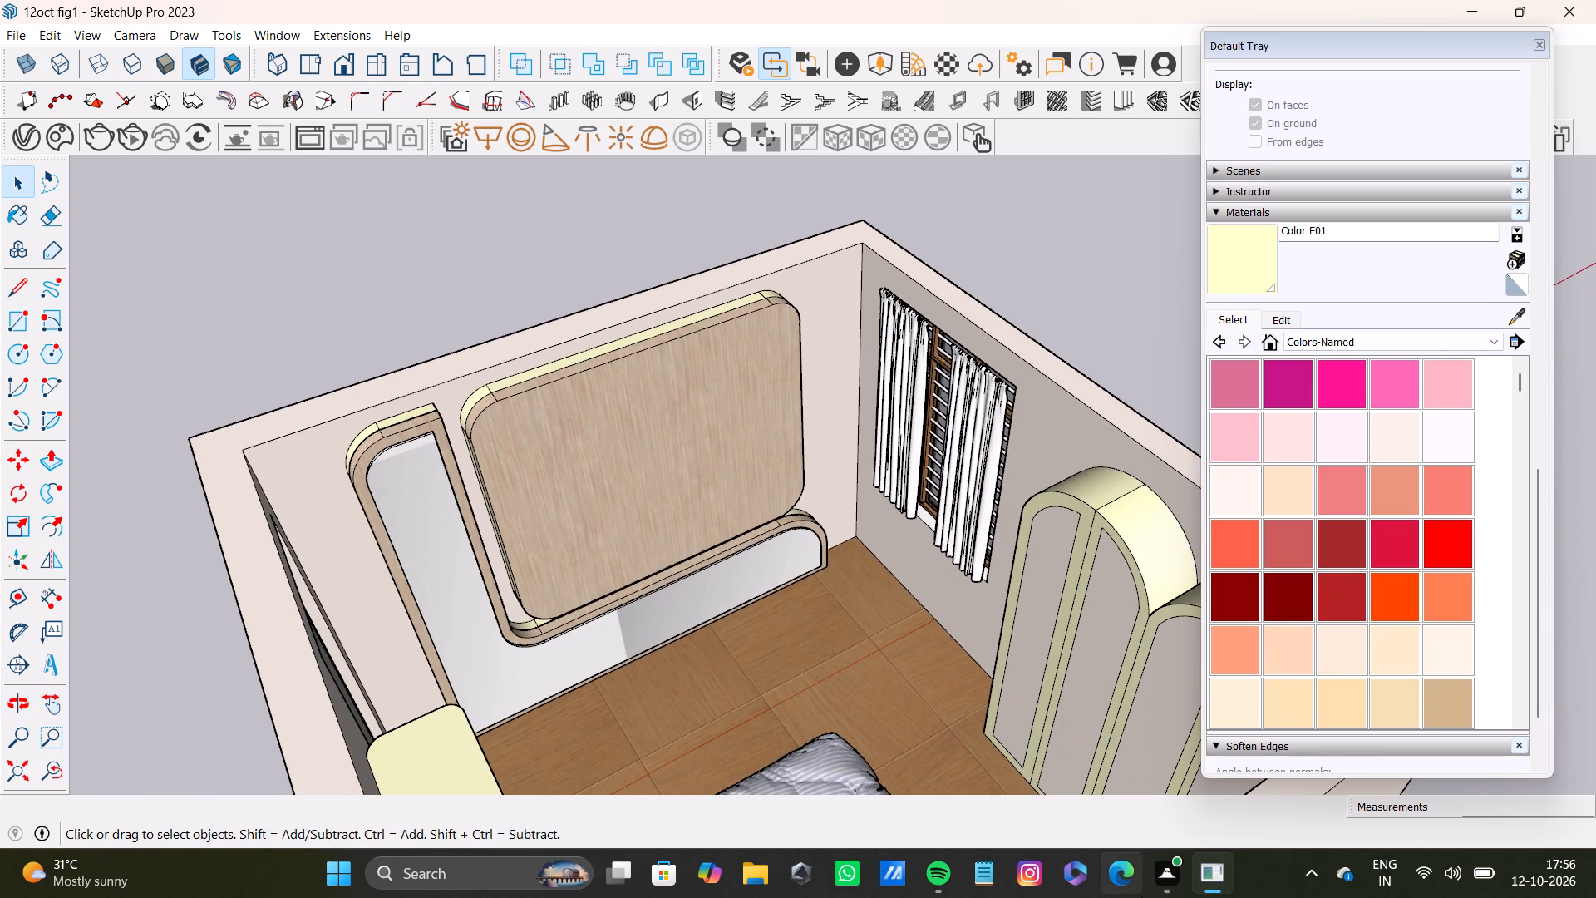
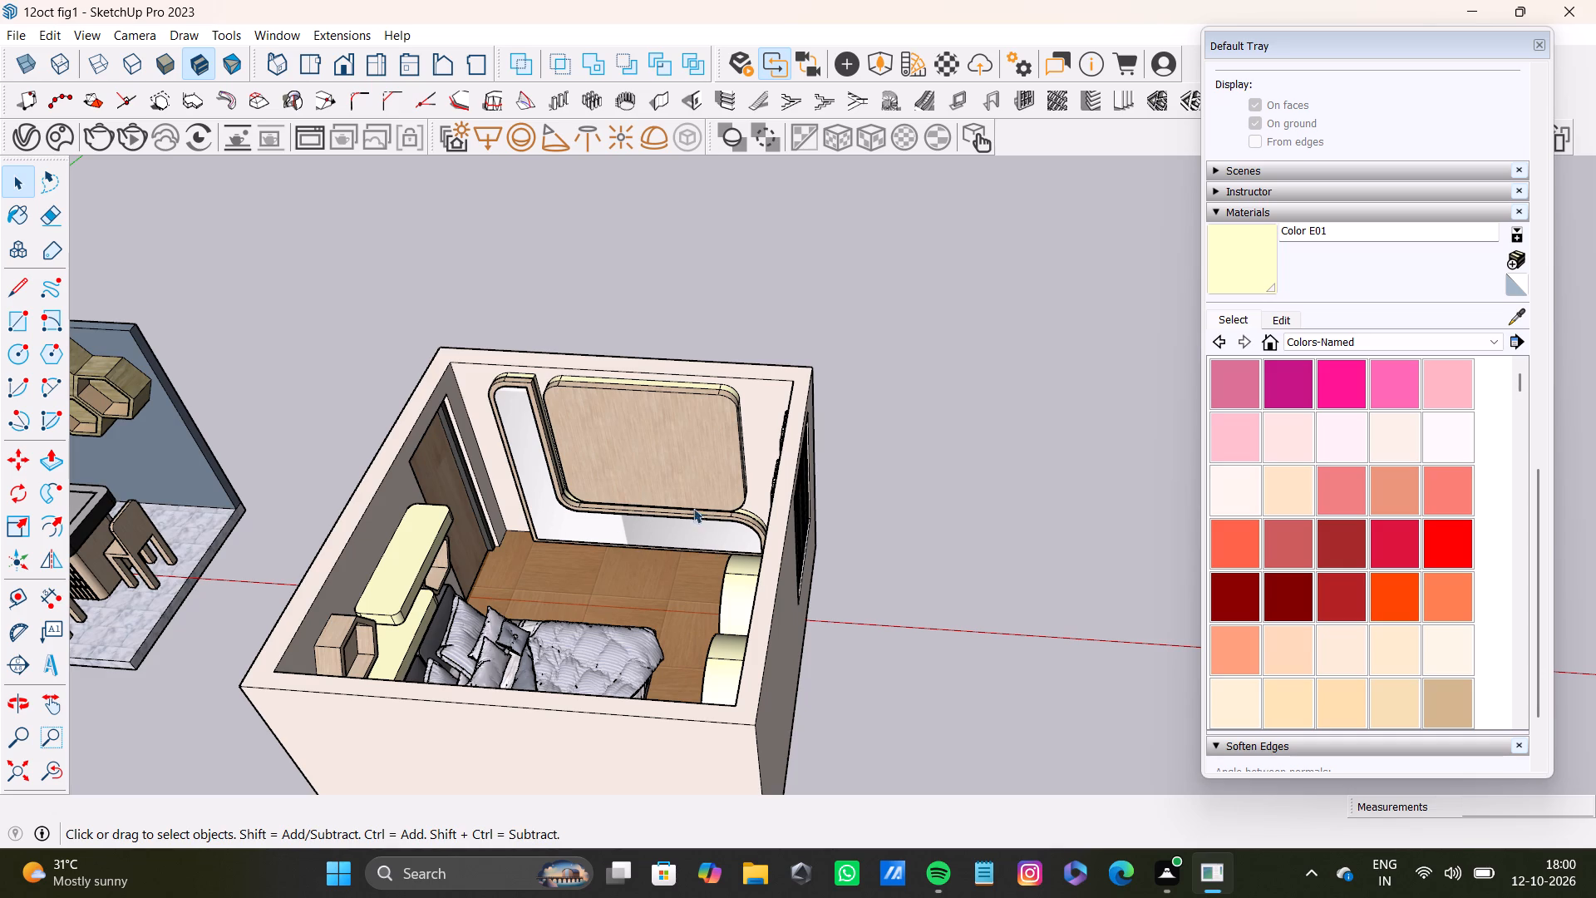
# Start an interactive V-Ray render of the room from a raised view over the bed, rounded wall panel and wardrobes.
pyautogui.scroll(-20, 649, 578)
pyautogui.scroll(-1, 649, 578)
pyautogui.keyDown('shift'); pyautogui.moveTo(609, 559); pyautogui.dragTo(638, 557, button='middle'); pyautogui.keyUp('shift')
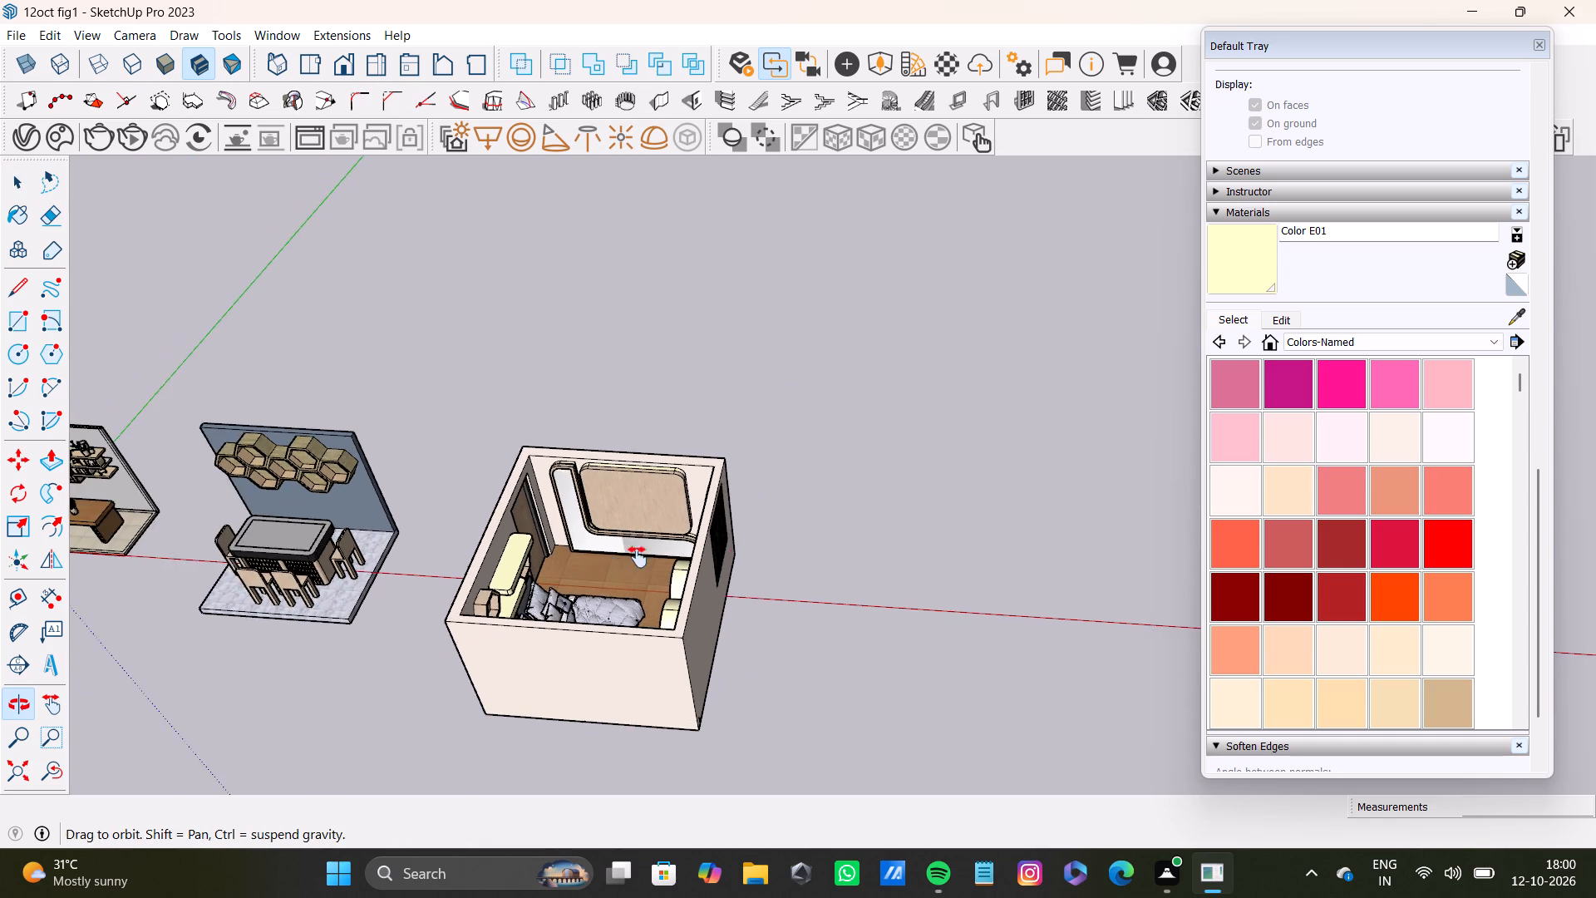
pyautogui.keyDown('shift'); pyautogui.moveTo(638, 557); pyautogui.dragTo(512, 616, button='middle'); pyautogui.keyUp('shift')
pyautogui.scroll(13, 751, 659)
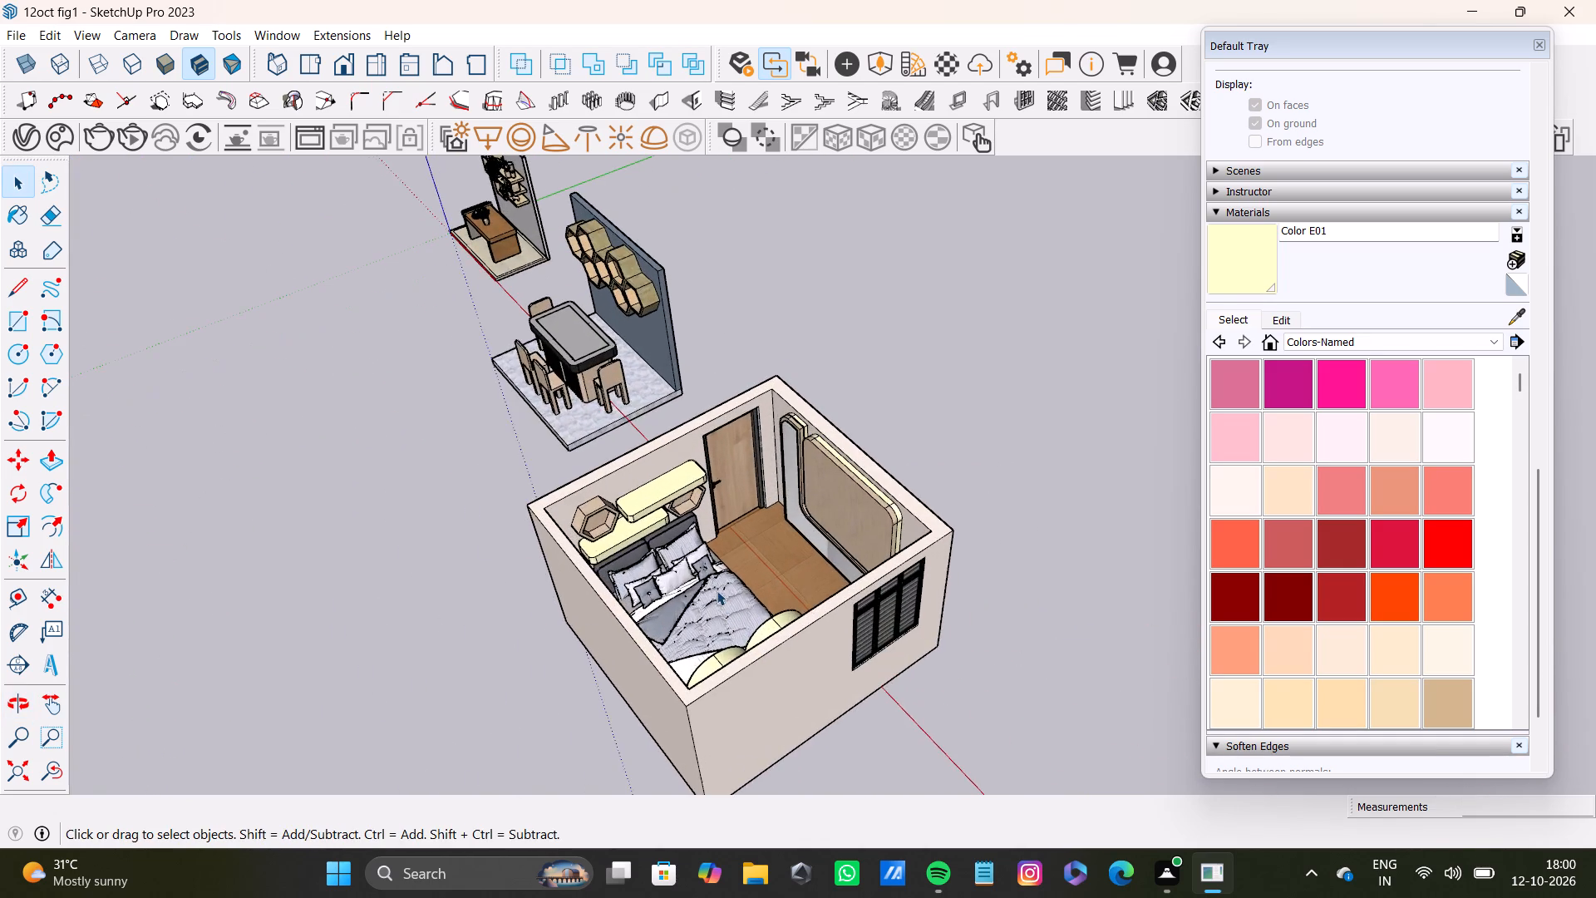
pyautogui.scroll(15, 717, 590)
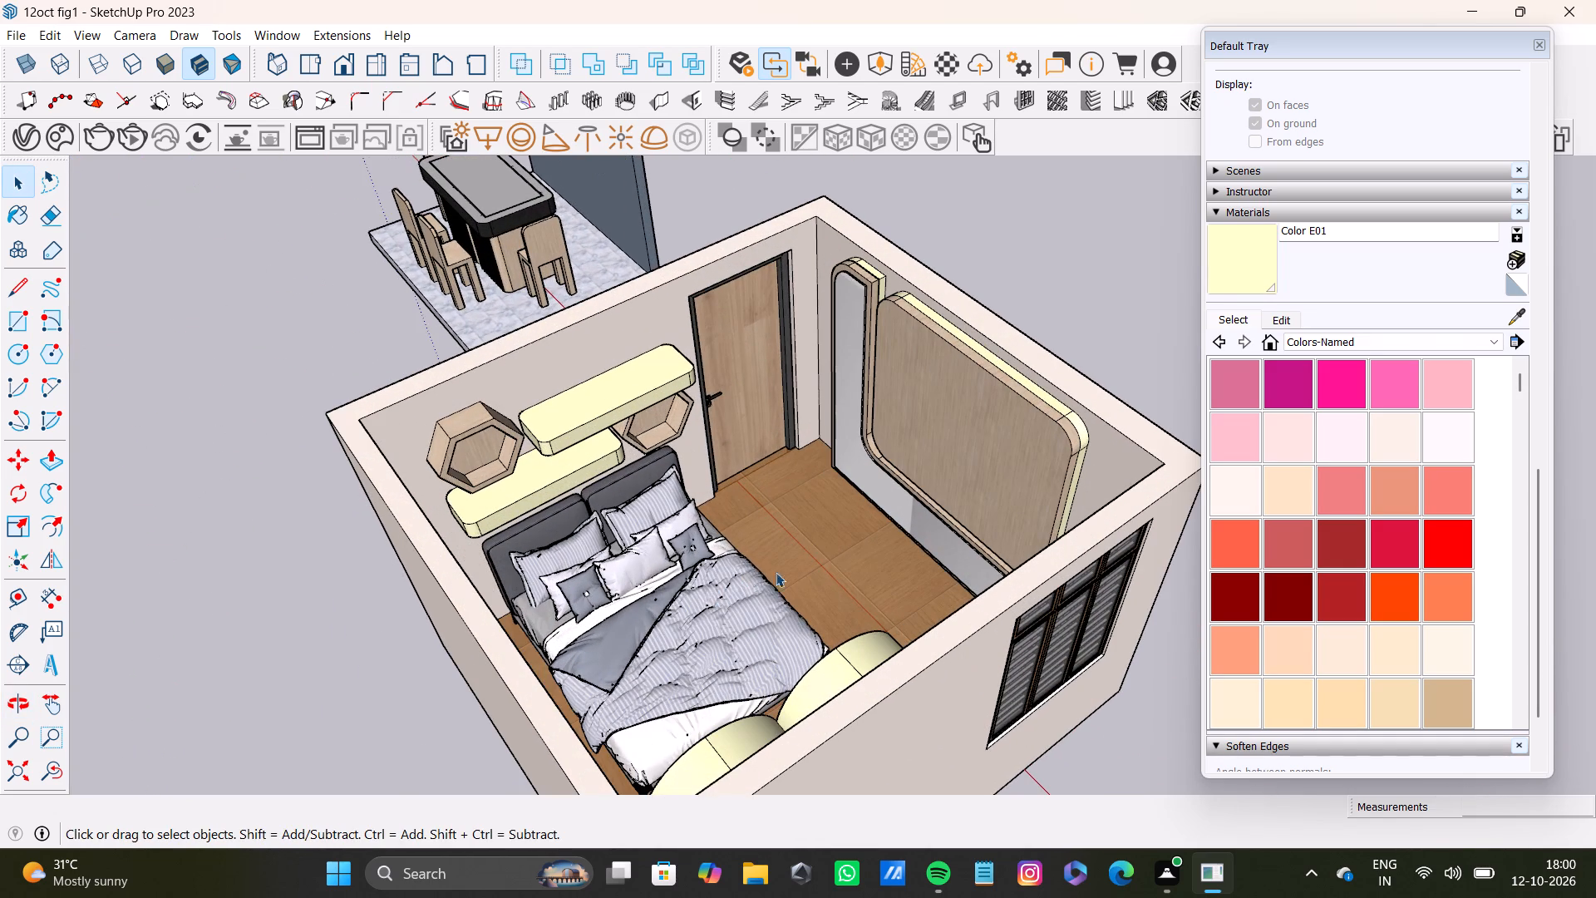
pyautogui.moveTo(800, 572); pyautogui.dragTo(1015, 420, button='middle')
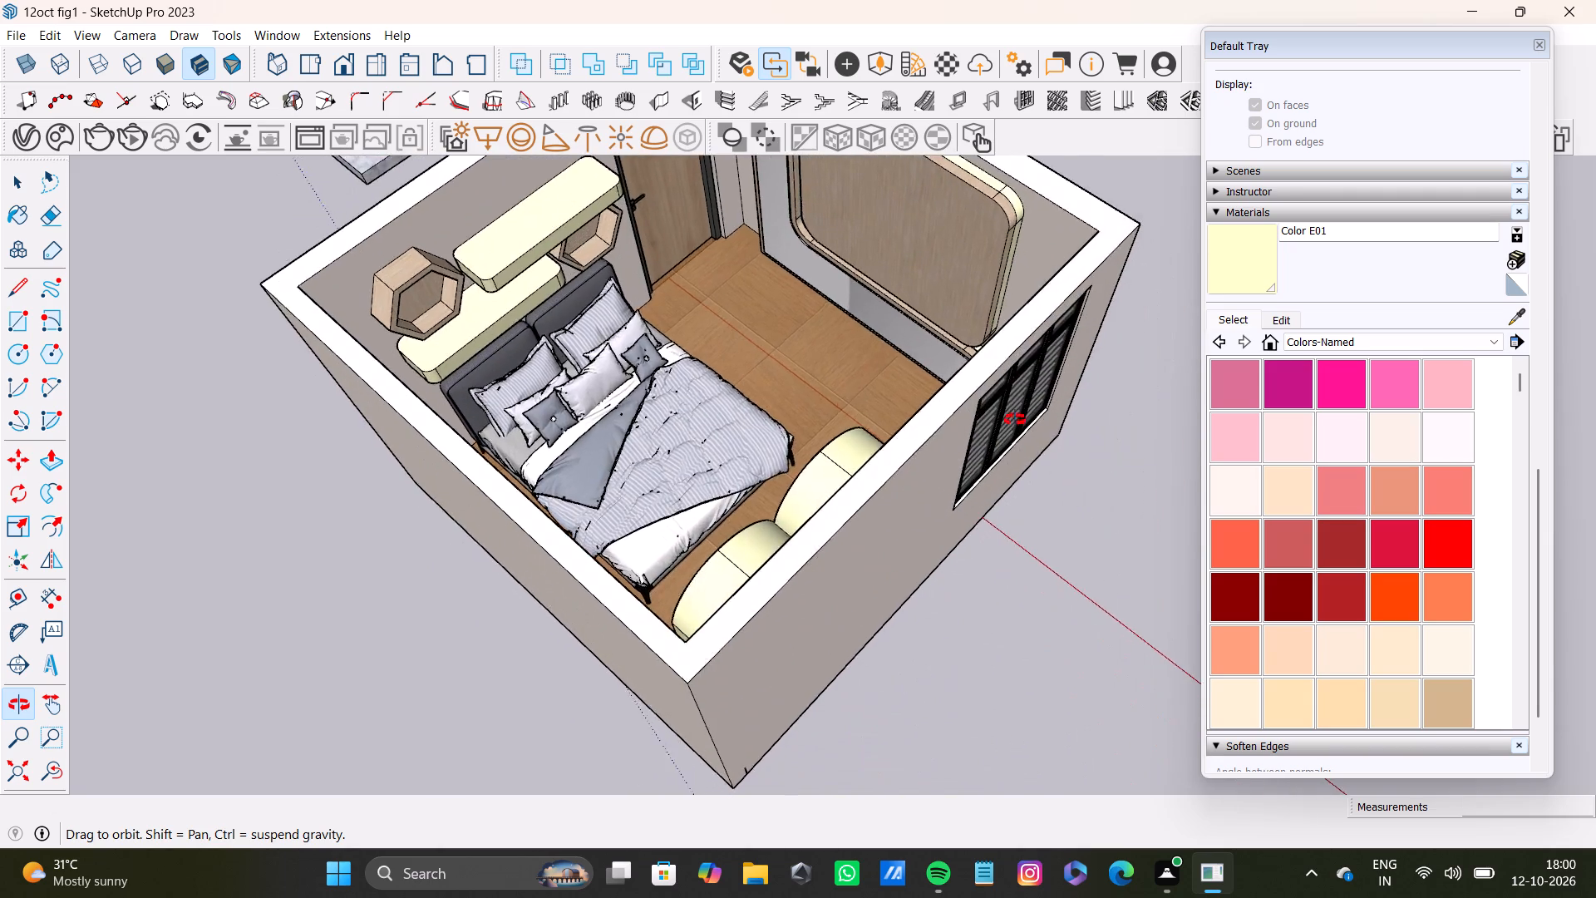
pyautogui.moveTo(1015, 420); pyautogui.dragTo(1290, 416, button='middle')
pyautogui.moveTo(646, 459); pyautogui.dragTo(949, 406, button='middle')
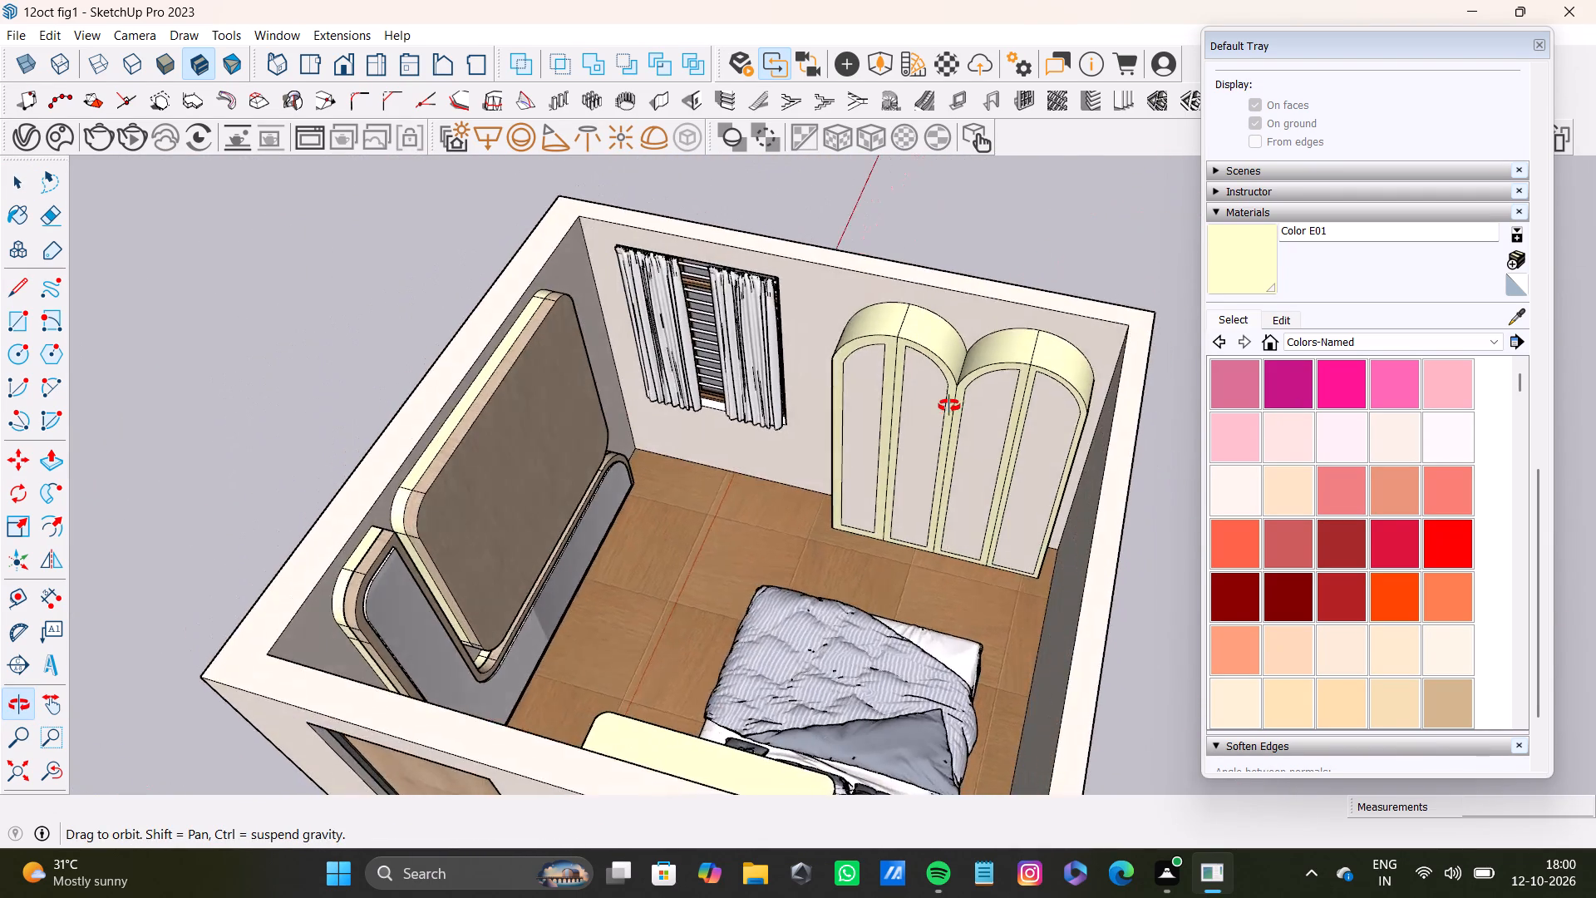
pyautogui.moveTo(949, 406); pyautogui.dragTo(537, 560, button='middle')
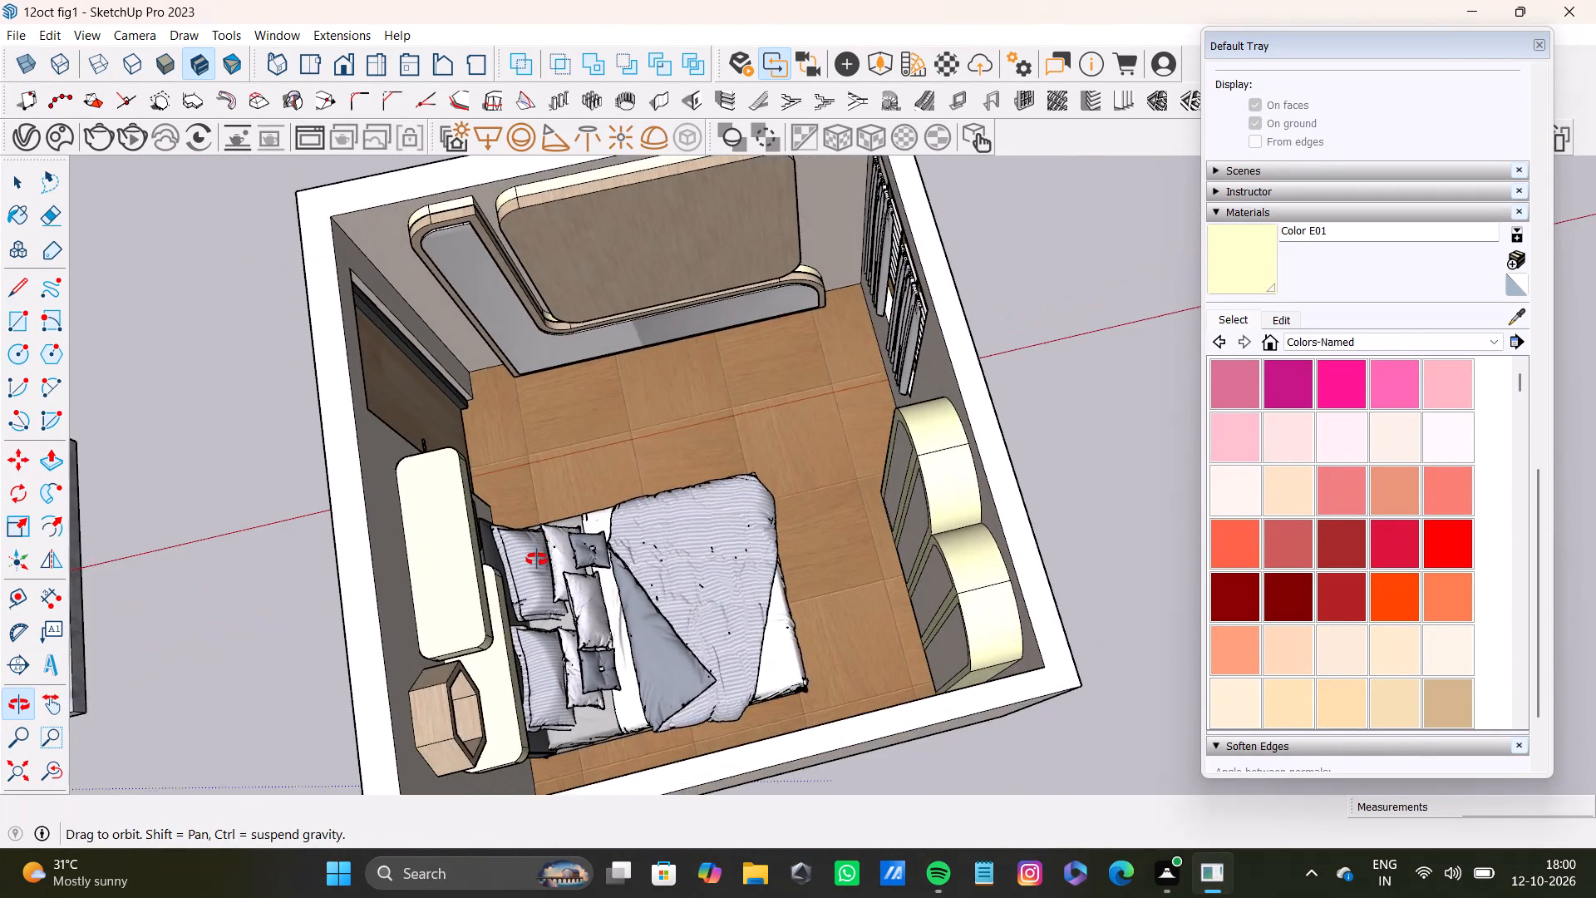
pyautogui.moveTo(537, 560); pyautogui.dragTo(589, 469, button='middle')
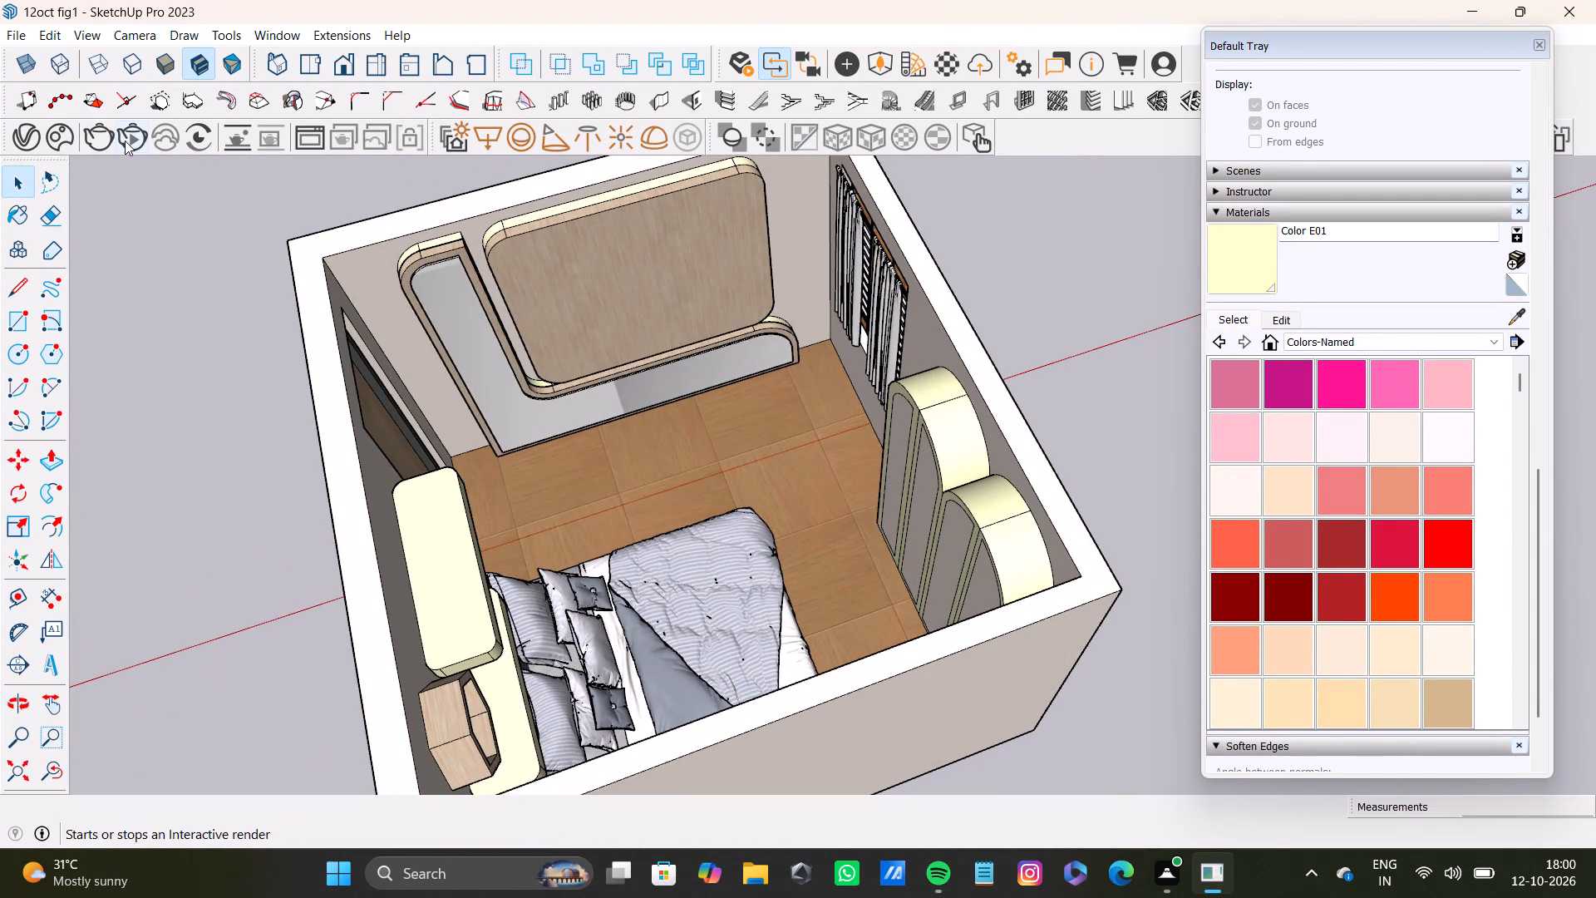
pyautogui.click(125, 141)
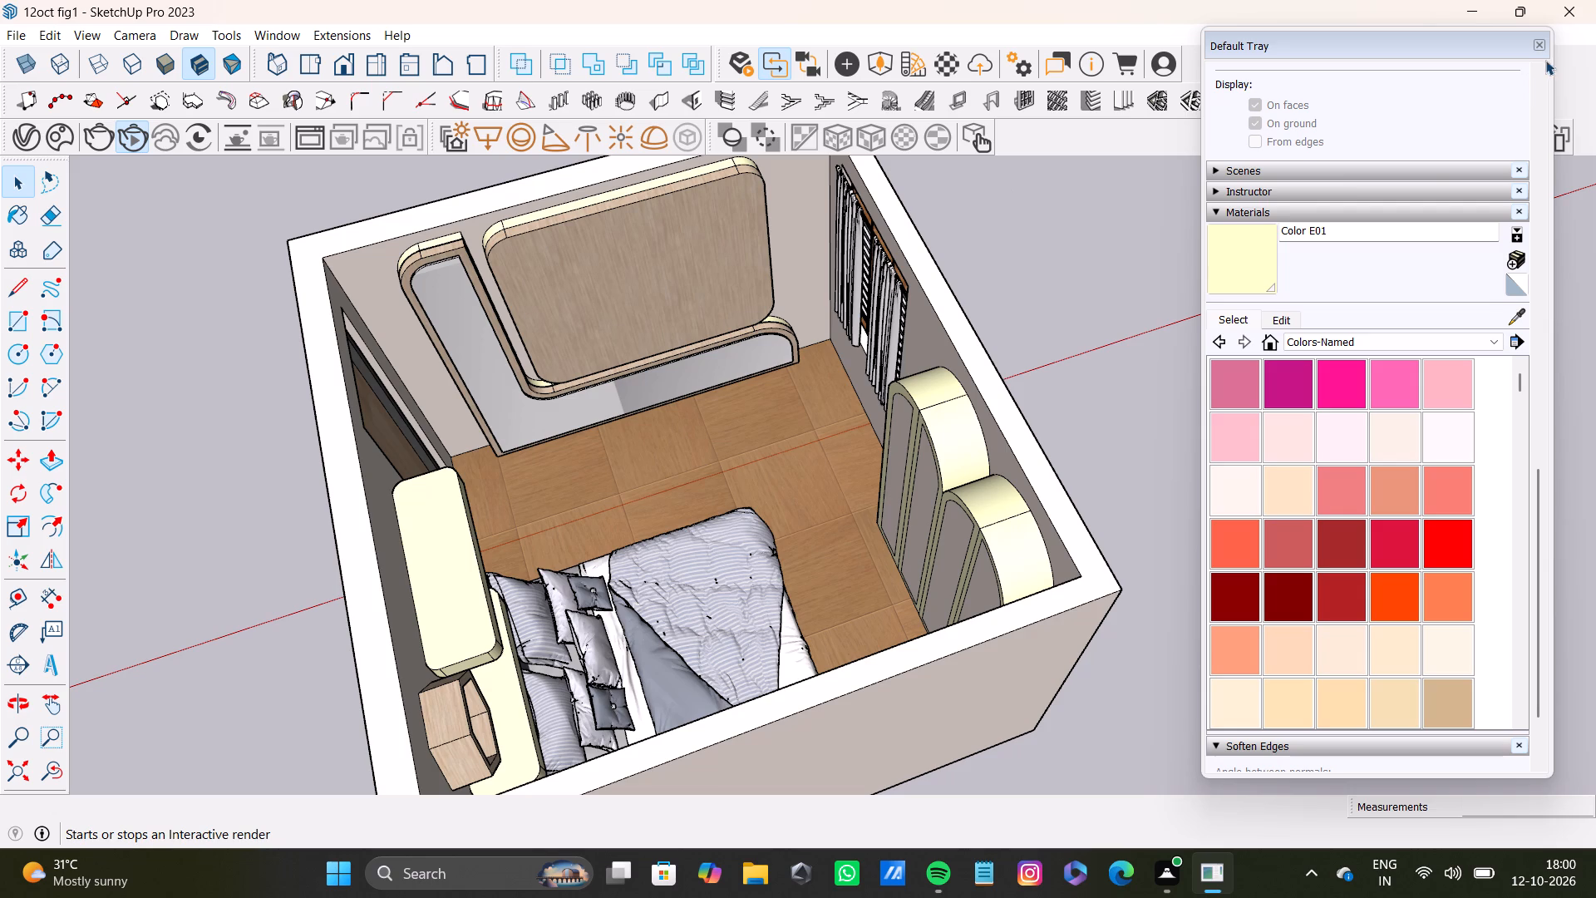
pyautogui.click(1537, 46)
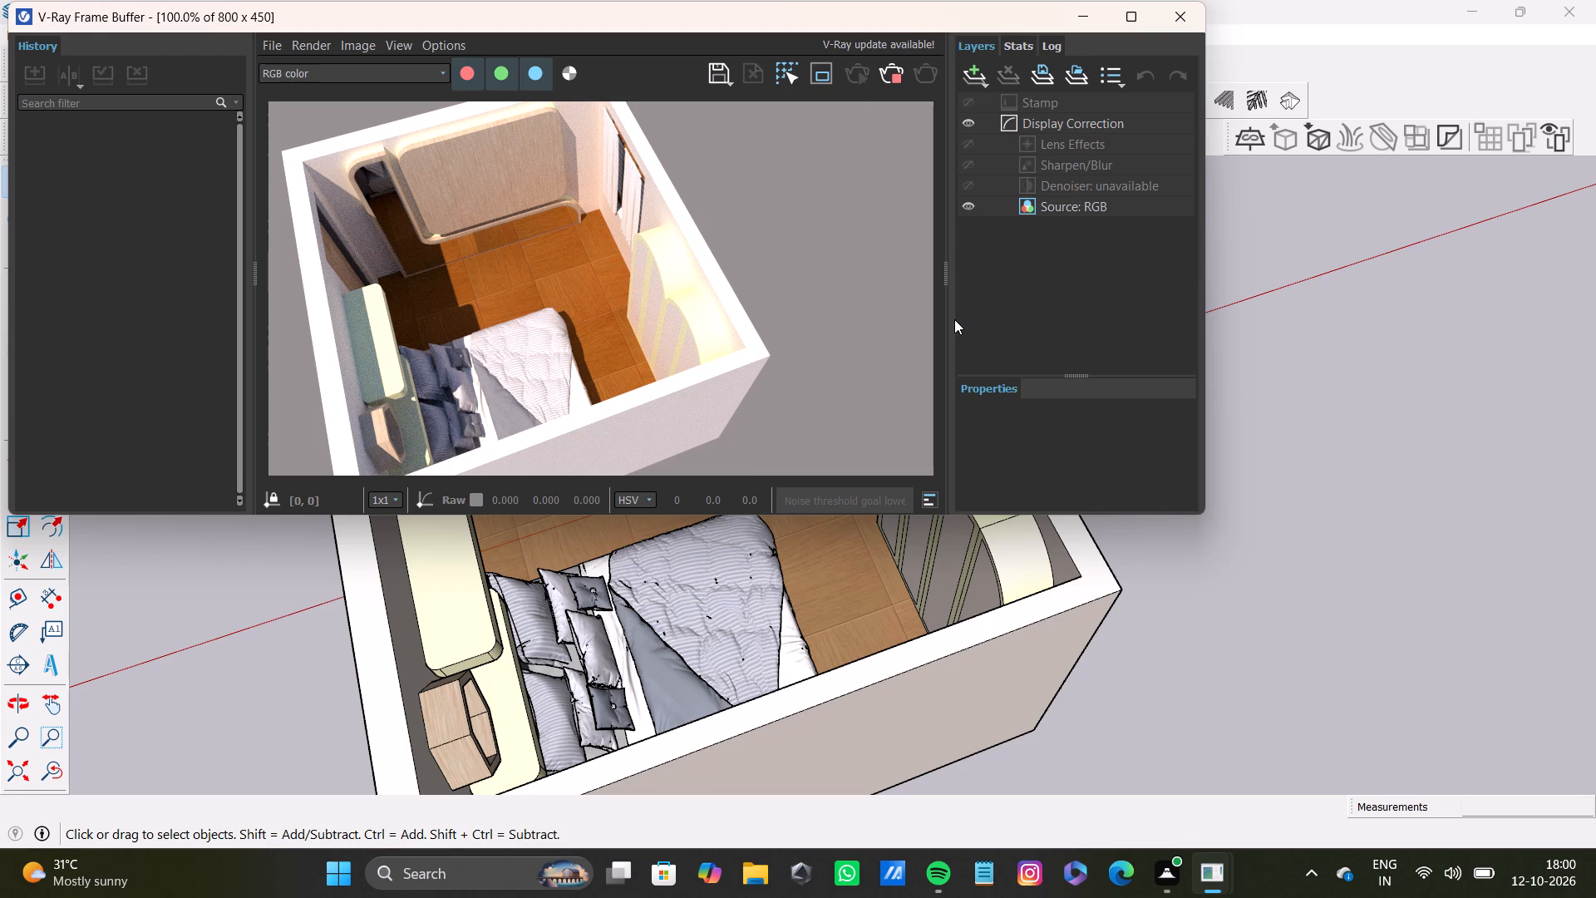
# Save the rendered image as a PNG named "12thoct vray2" in the pdfs folder on the Desktop.
pyautogui.click(713, 75)
pyautogui.scroll(-5, 268, 369)
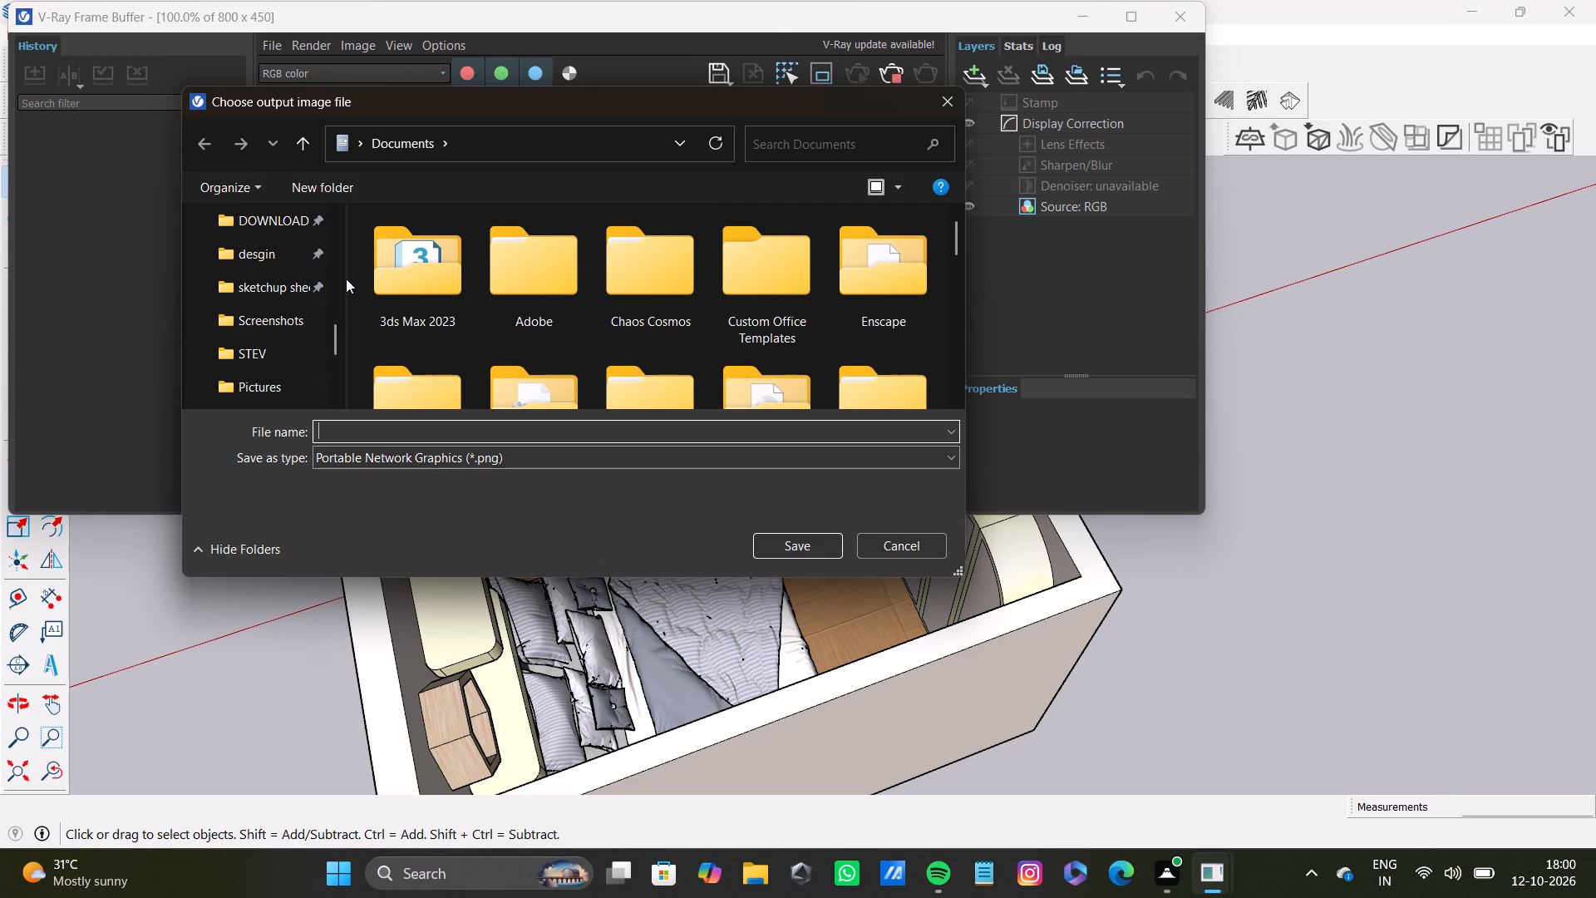
pyautogui.scroll(-3, 273, 320)
pyautogui.click(279, 232)
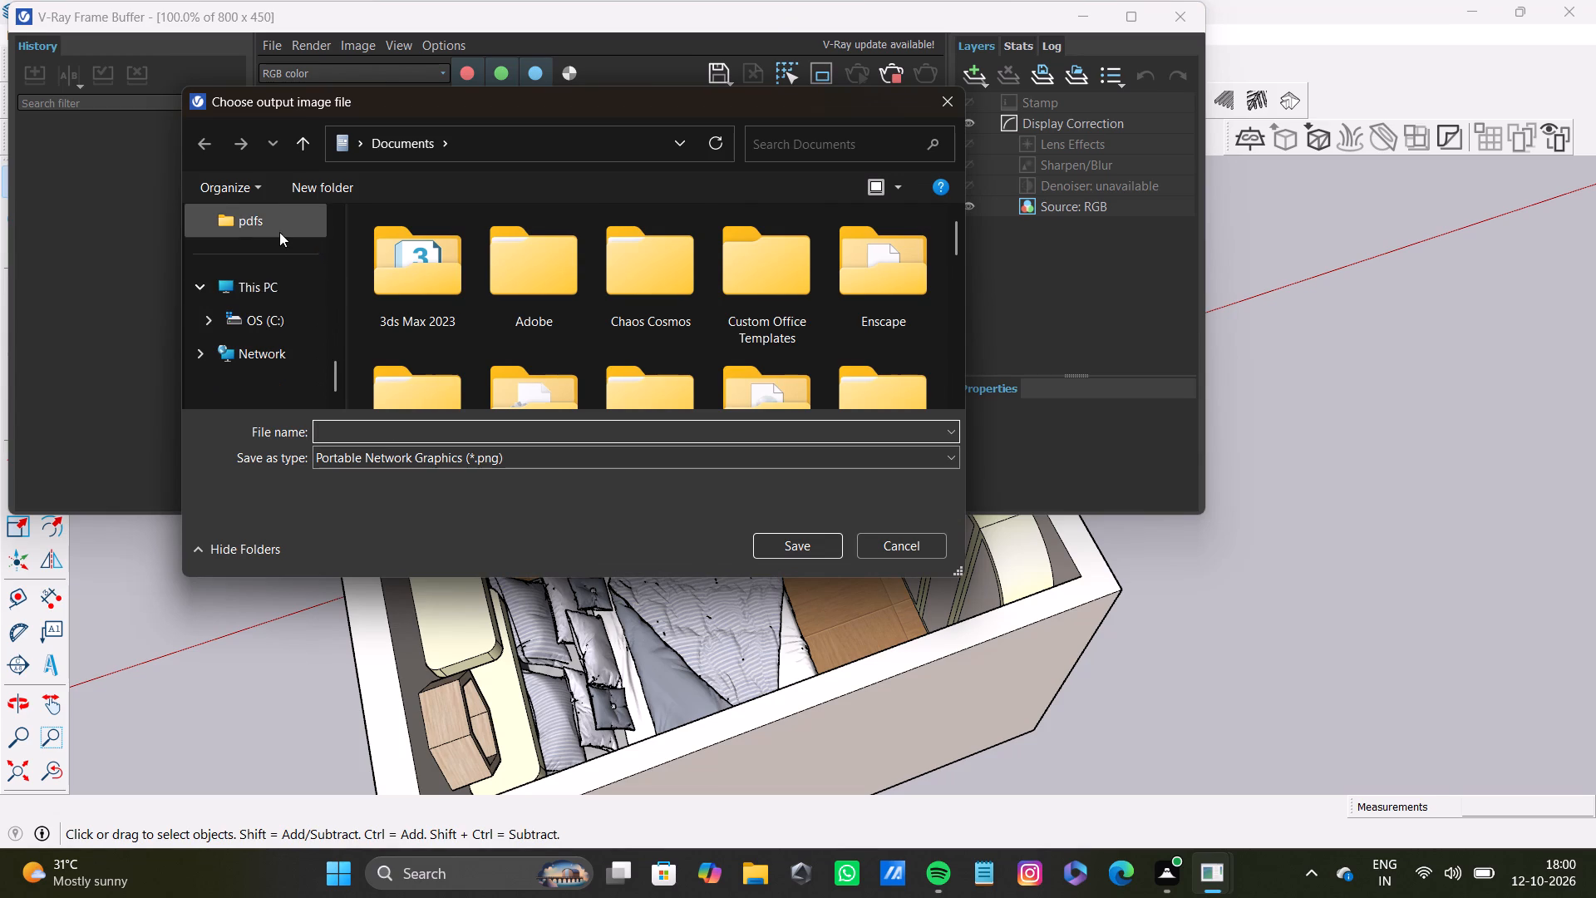
pyautogui.click(401, 473)
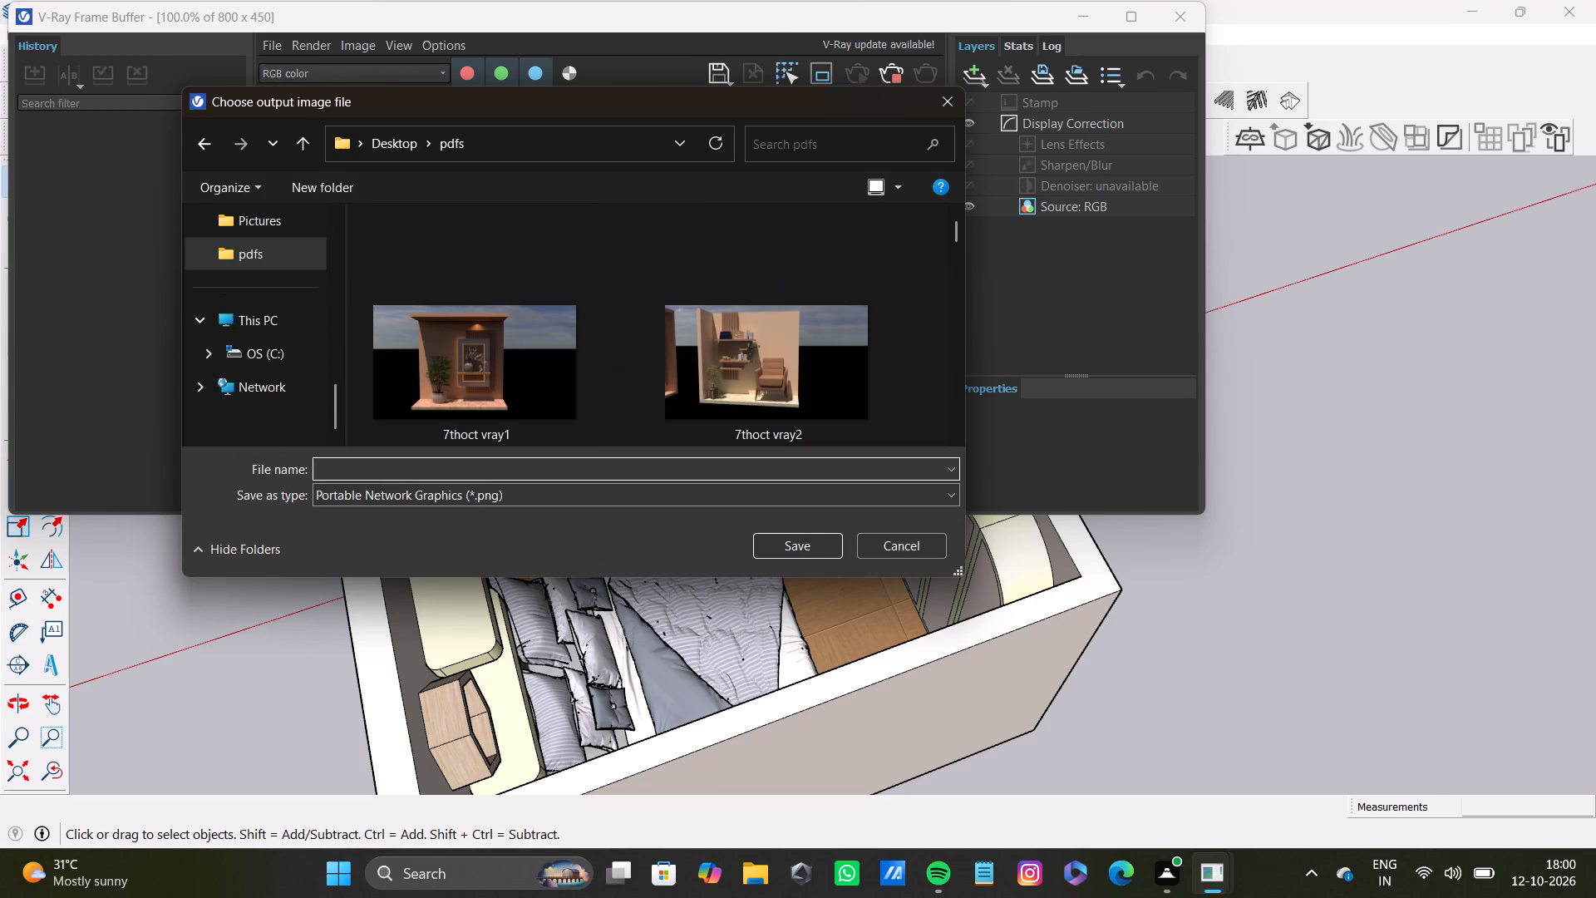
pyautogui.write('12th')
pyautogui.write('oct')
pyautogui.press('space')
pyautogui.press('BackSpace')
pyautogui.press('space')
pyautogui.write('vrat')
pyautogui.press('BackSpace')
pyautogui.write('y2')
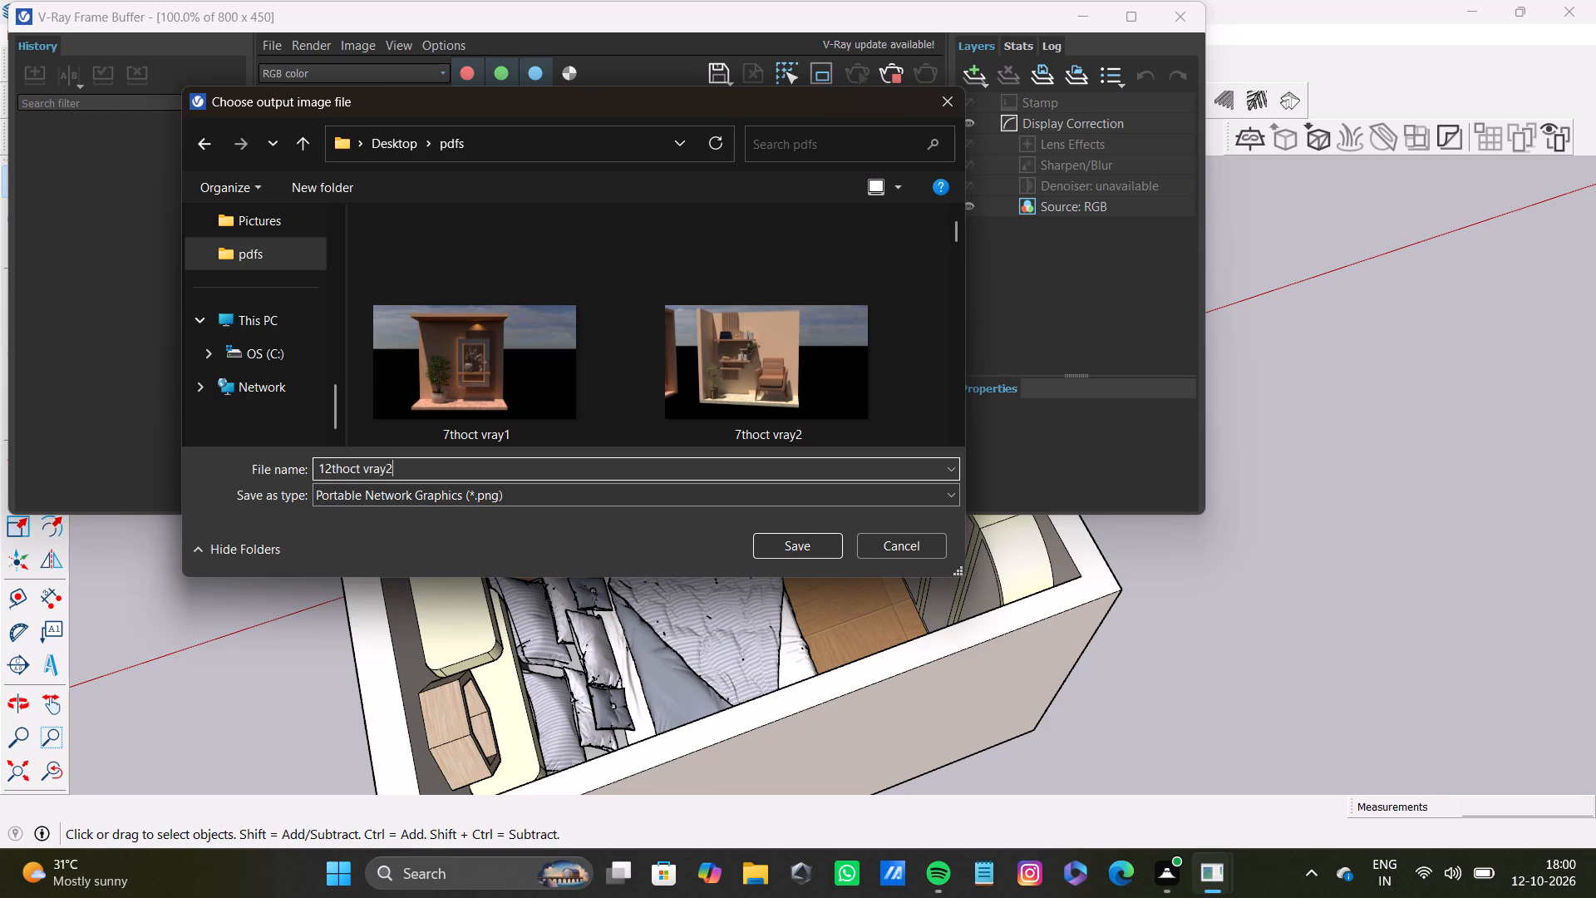
pyautogui.press('Return')
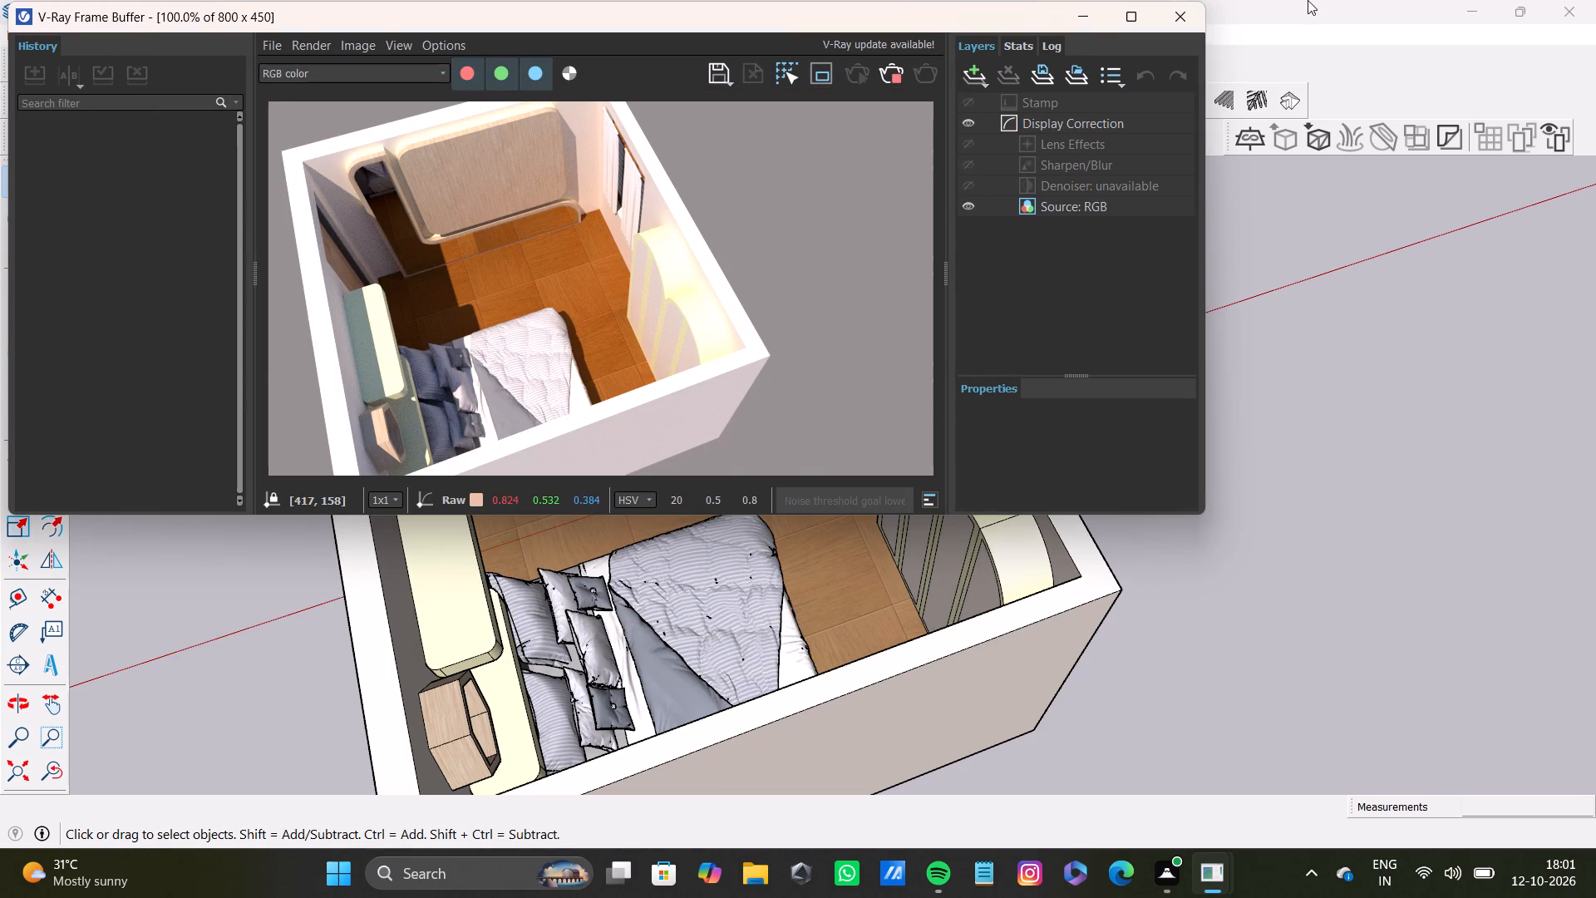
pyautogui.click(1181, 17)
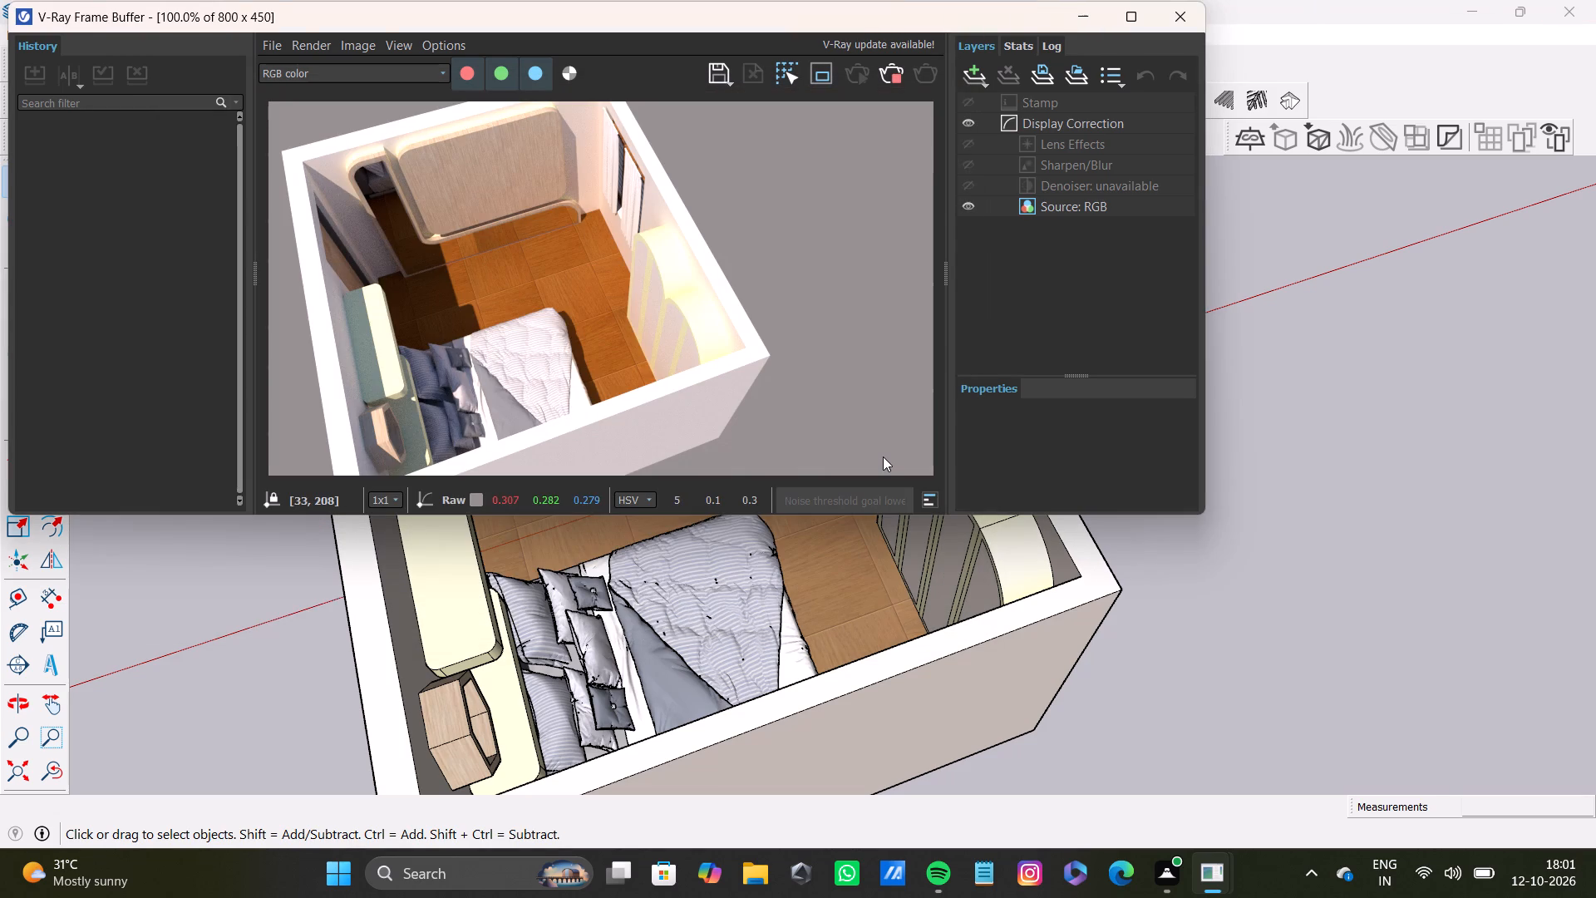
# Render the room interactively from above the door side, facing the curtained window and arched wardrobes.
pyautogui.moveTo(805, 525); pyautogui.dragTo(1117, 414, button='middle')
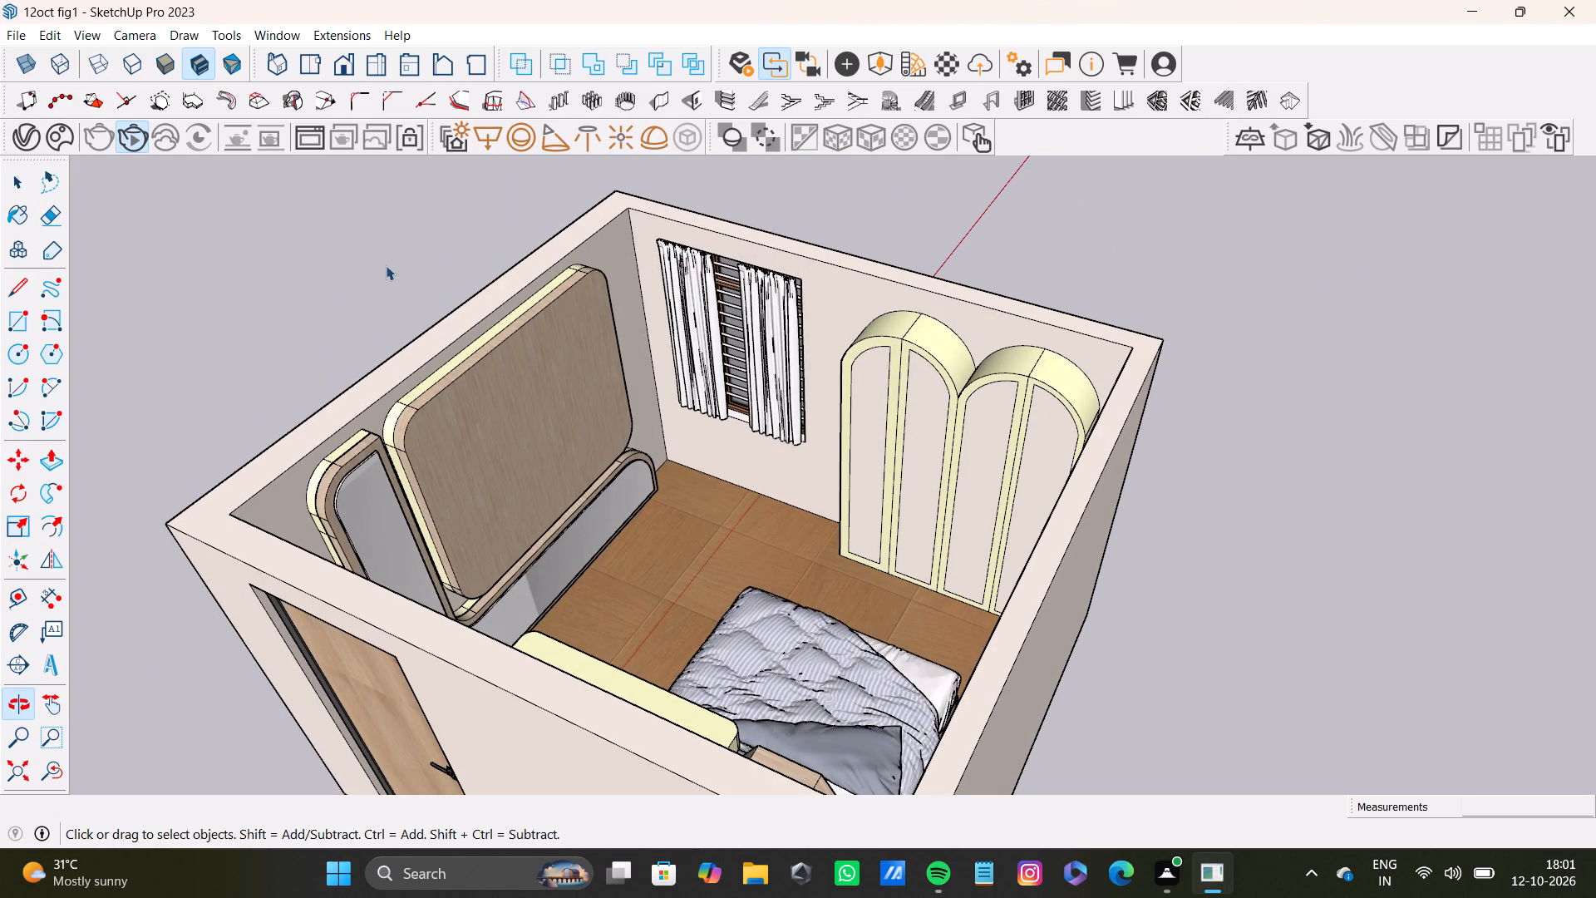
pyautogui.doubleClick(125, 142)
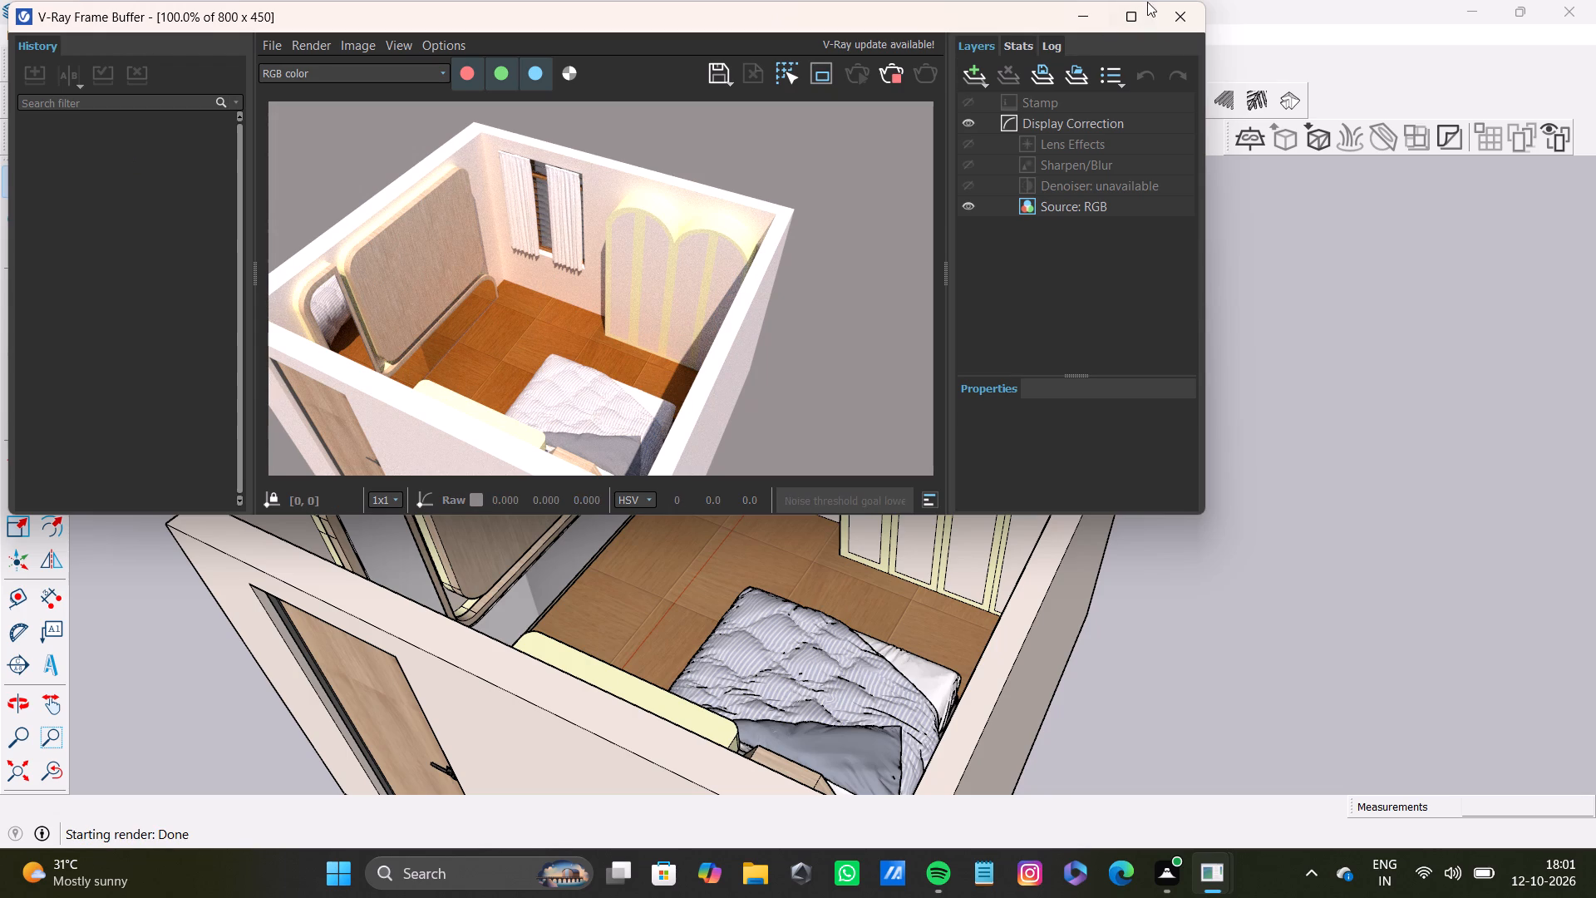
pyautogui.click(1170, 19)
# Examine the three models side by side, closing in on the dining set with the hexagonal wall shelves.
pyautogui.scroll(-9, 752, 461)
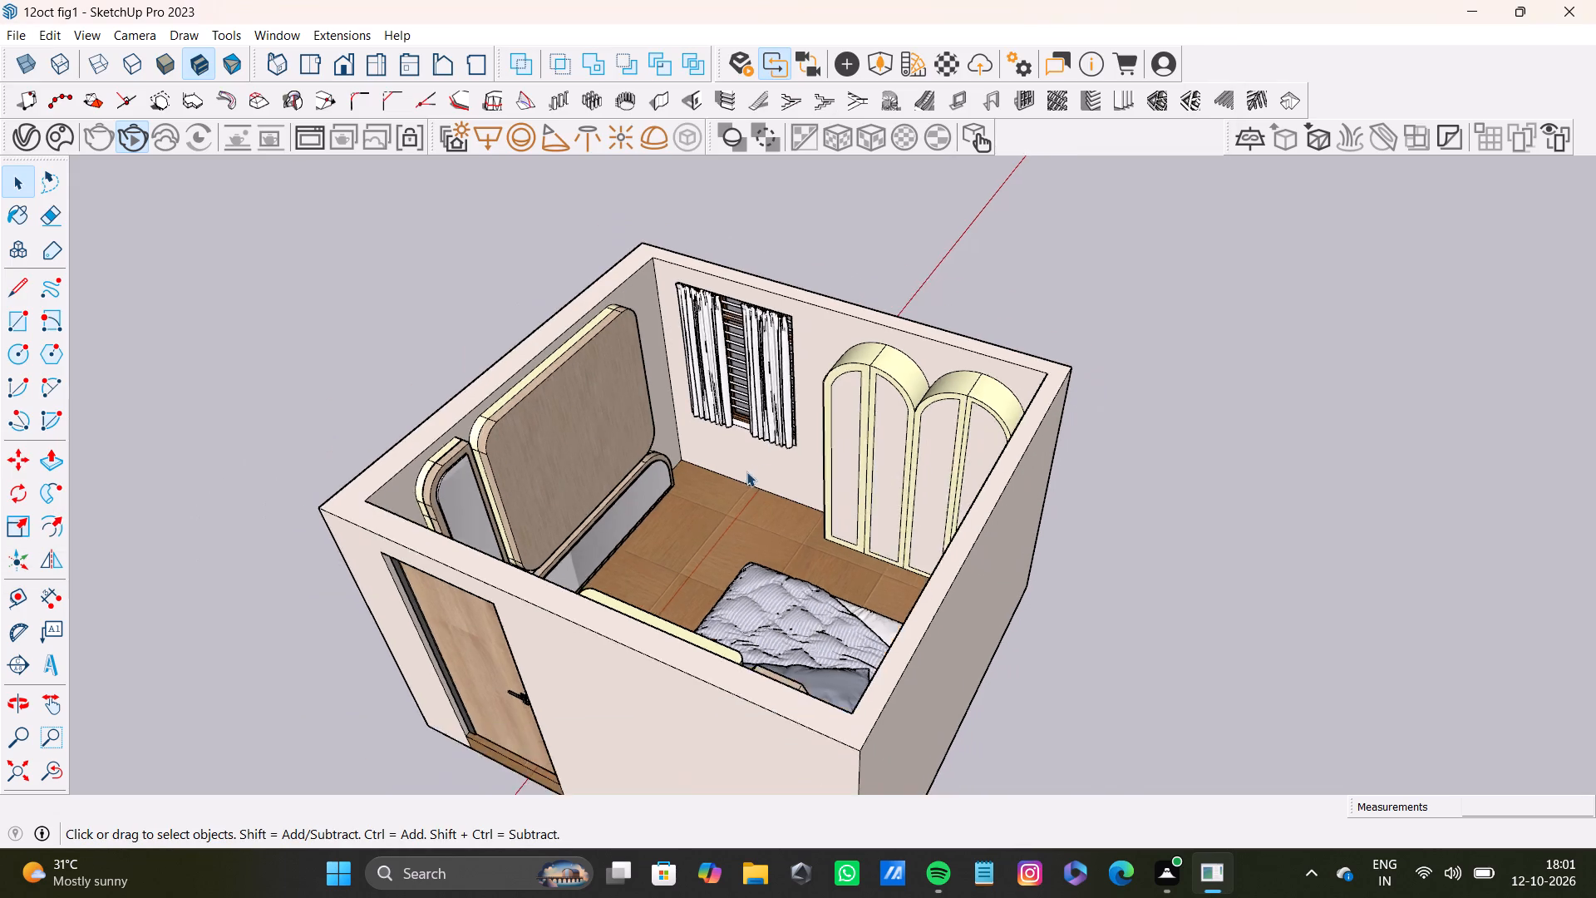
pyautogui.scroll(-16, 746, 471)
pyautogui.moveTo(796, 476); pyautogui.dragTo(439, 539, button='middle')
pyautogui.scroll(-1, 440, 539)
pyautogui.scroll(4, 486, 517)
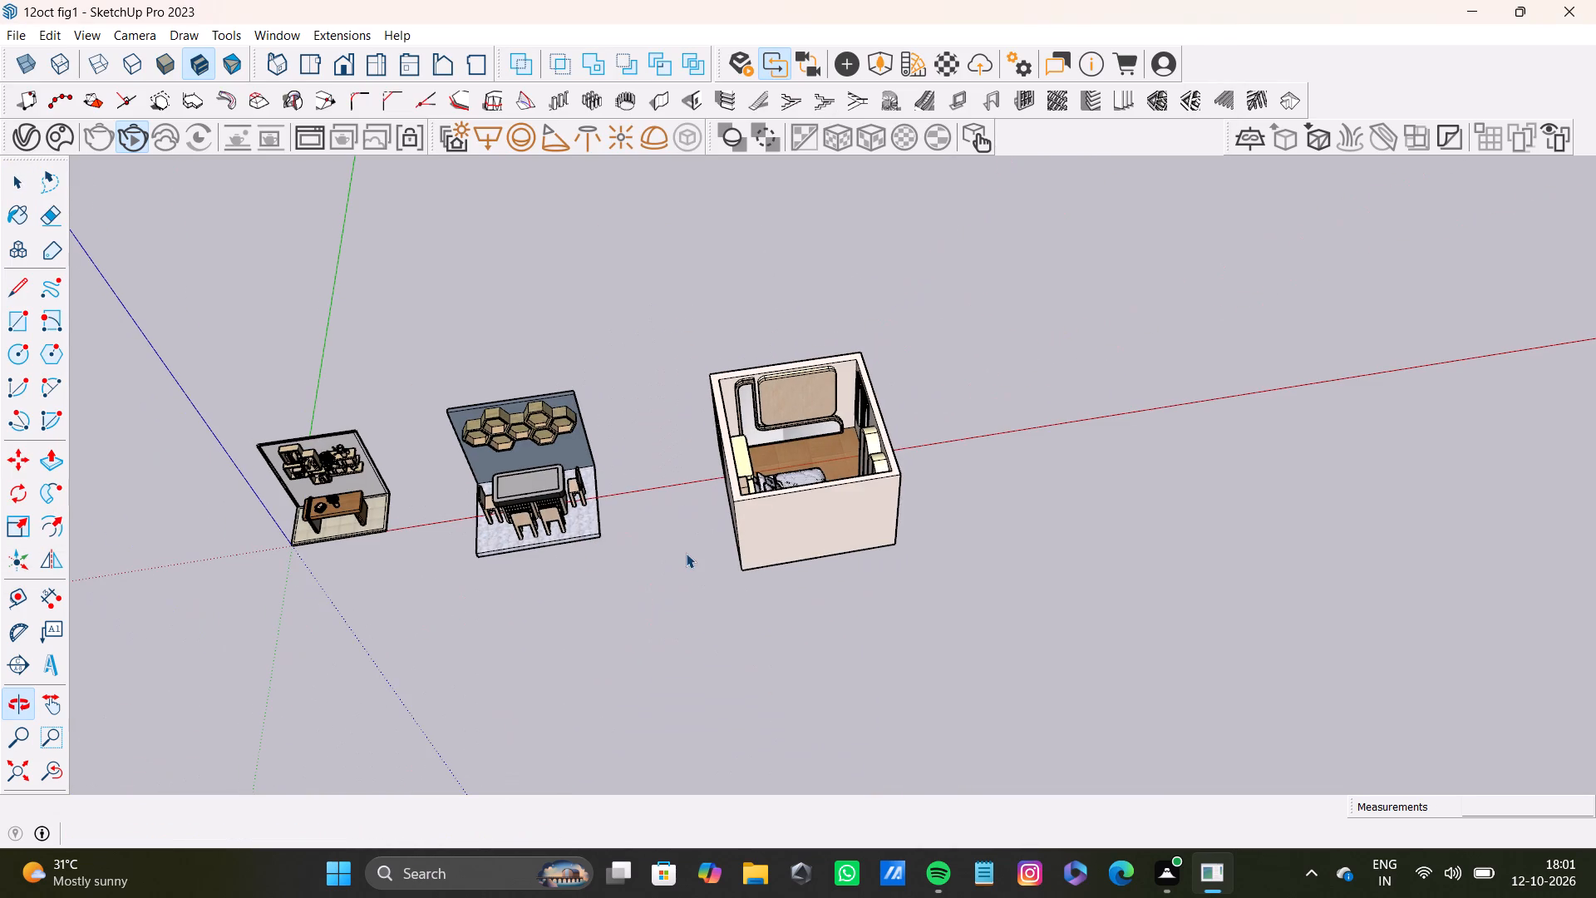
pyautogui.scroll(2, 686, 553)
pyautogui.keyDown('shift'); pyautogui.moveTo(687, 552); pyautogui.dragTo(598, 541, button='middle'); pyautogui.keyUp('shift')
pyautogui.scroll(1, 570, 504)
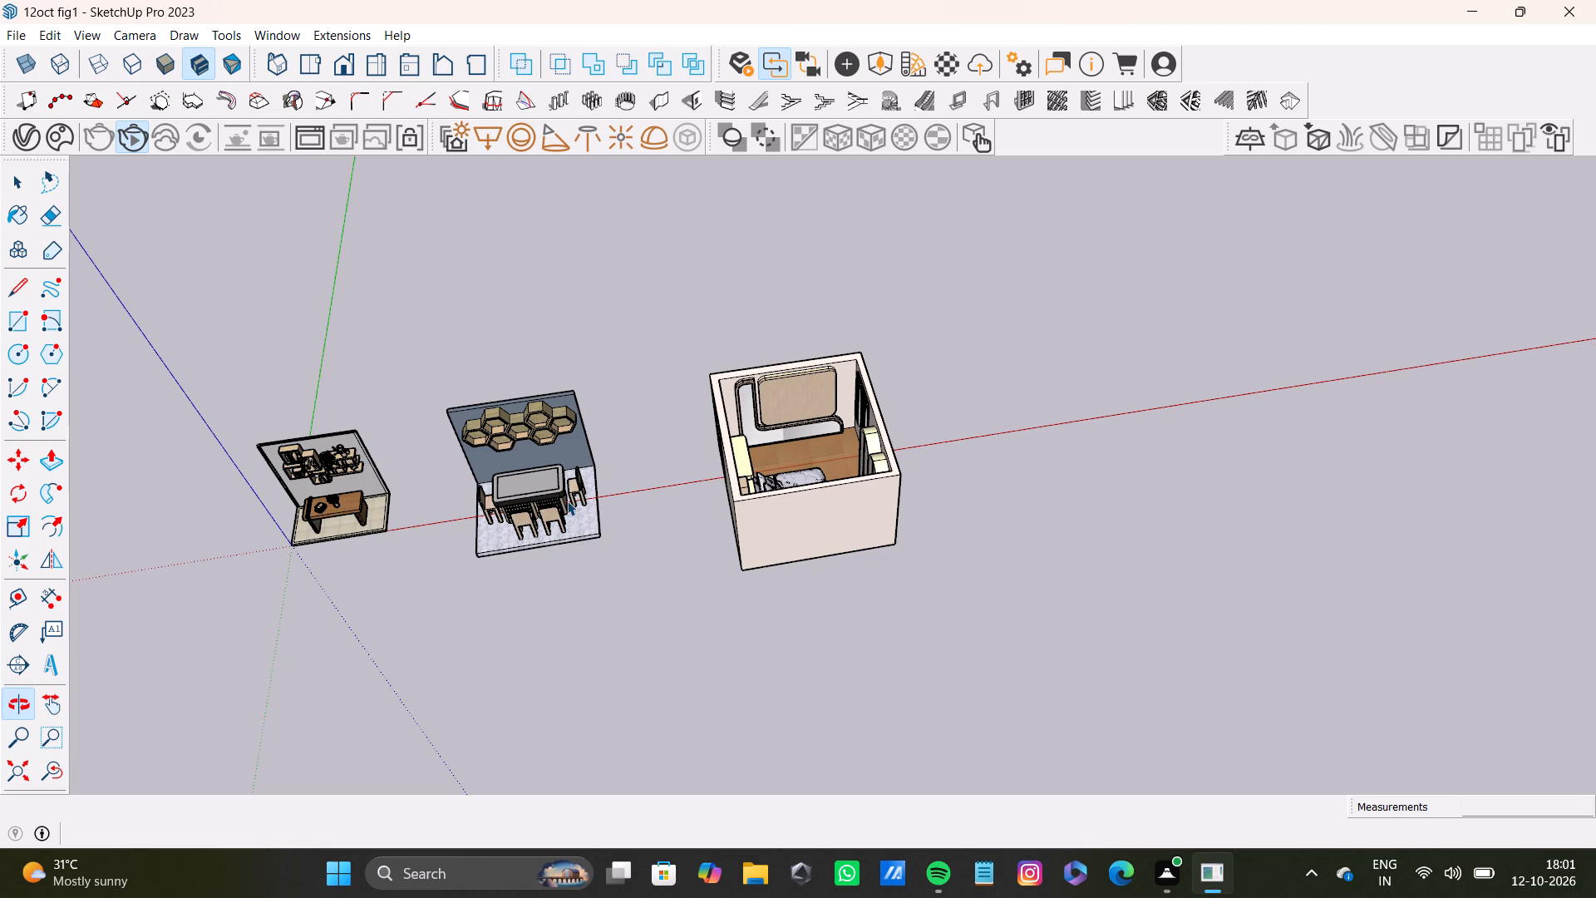
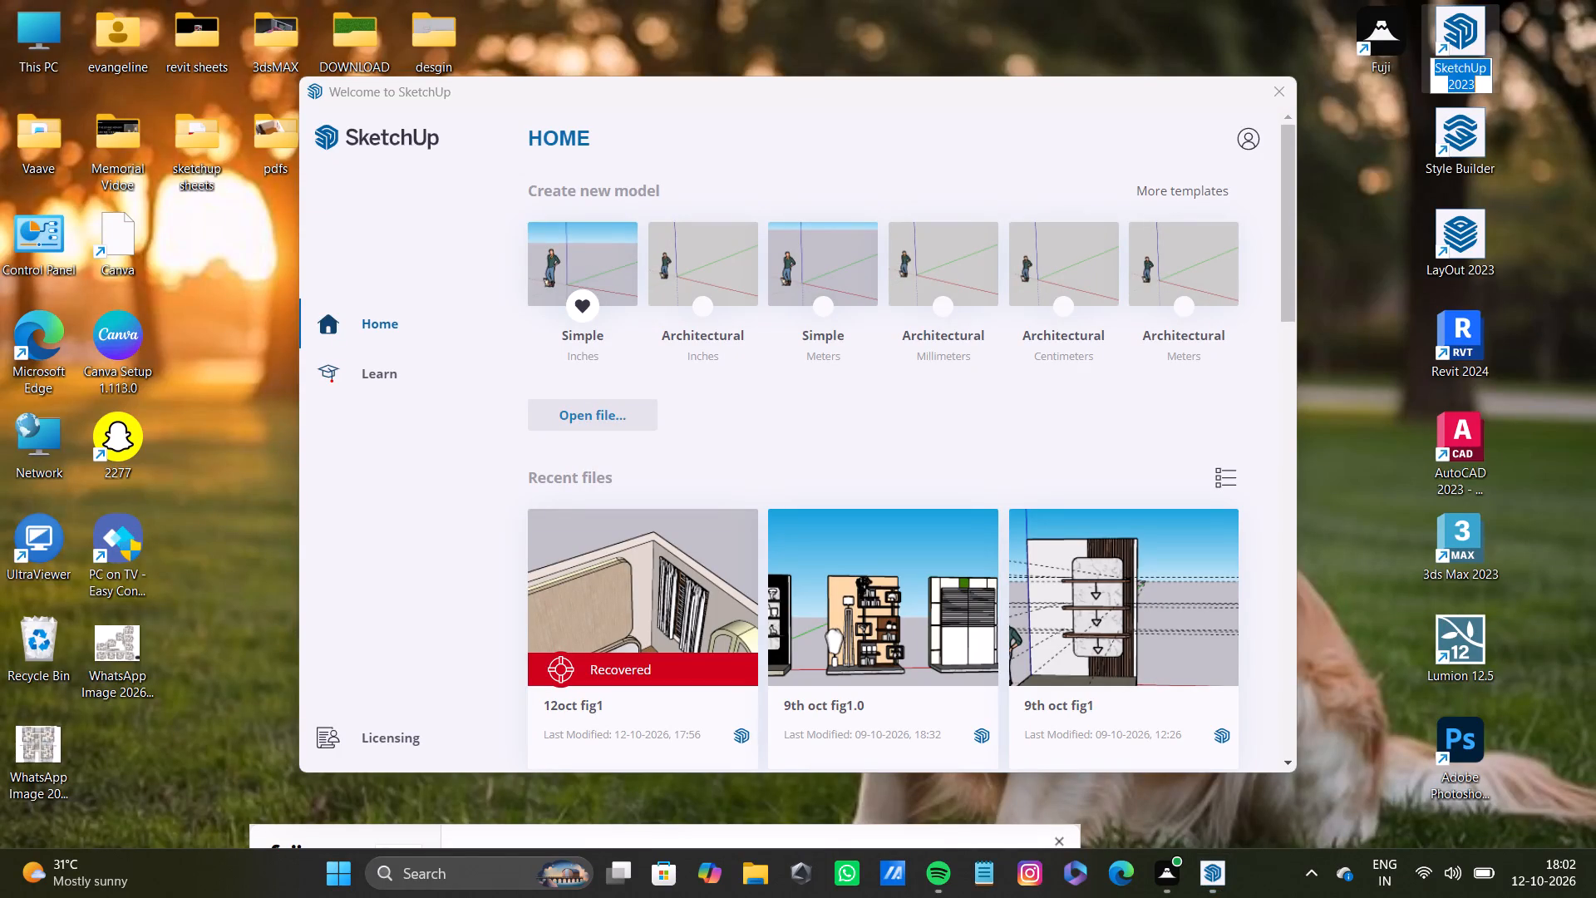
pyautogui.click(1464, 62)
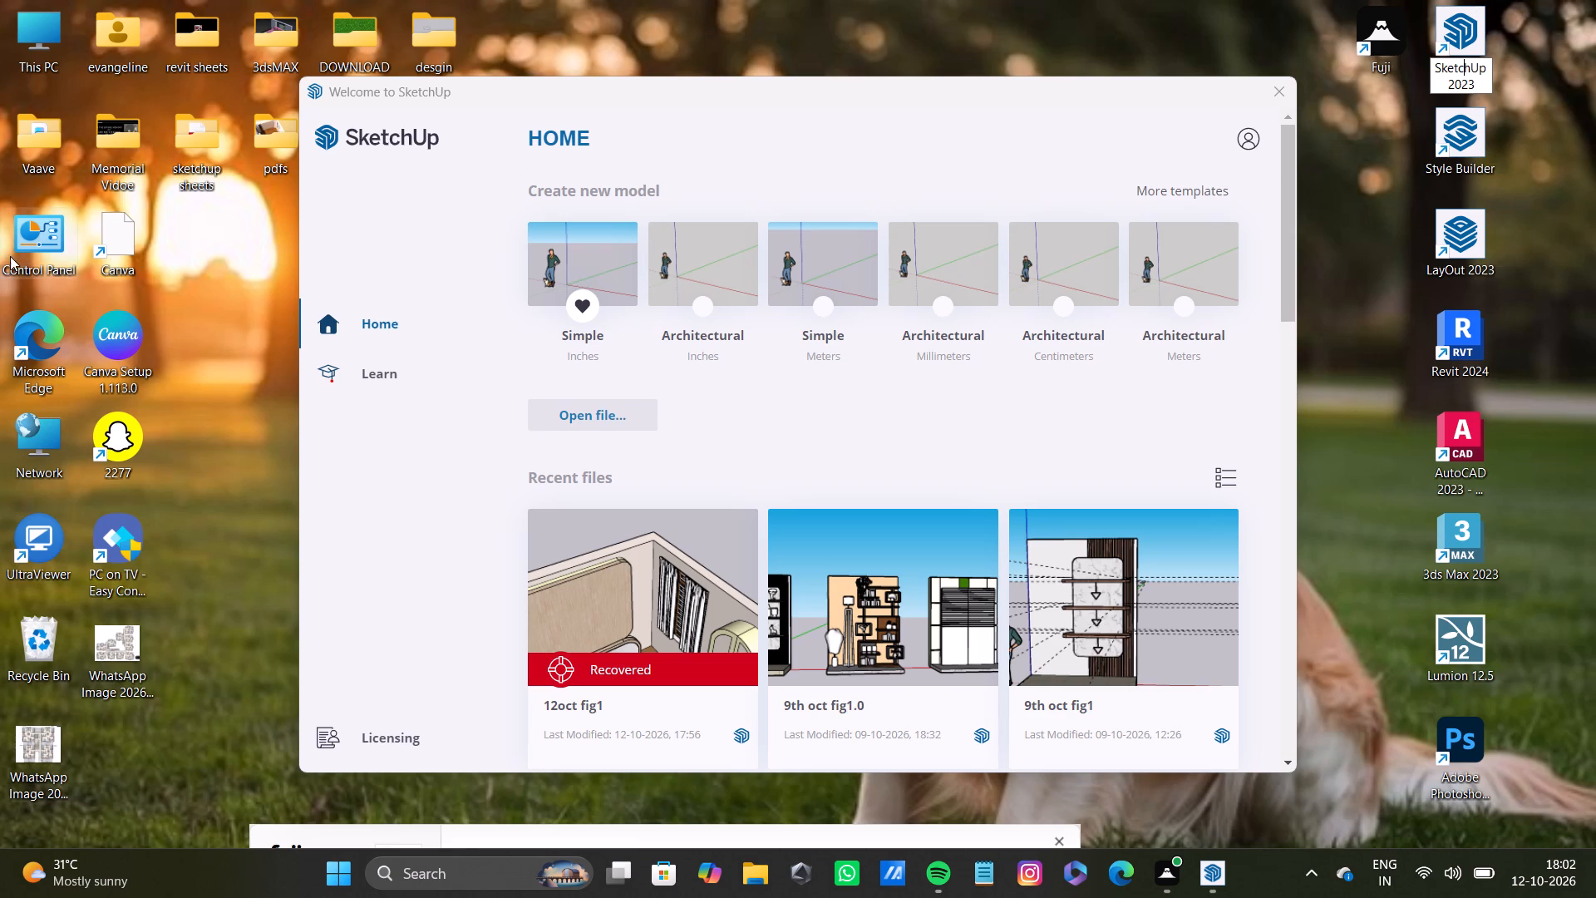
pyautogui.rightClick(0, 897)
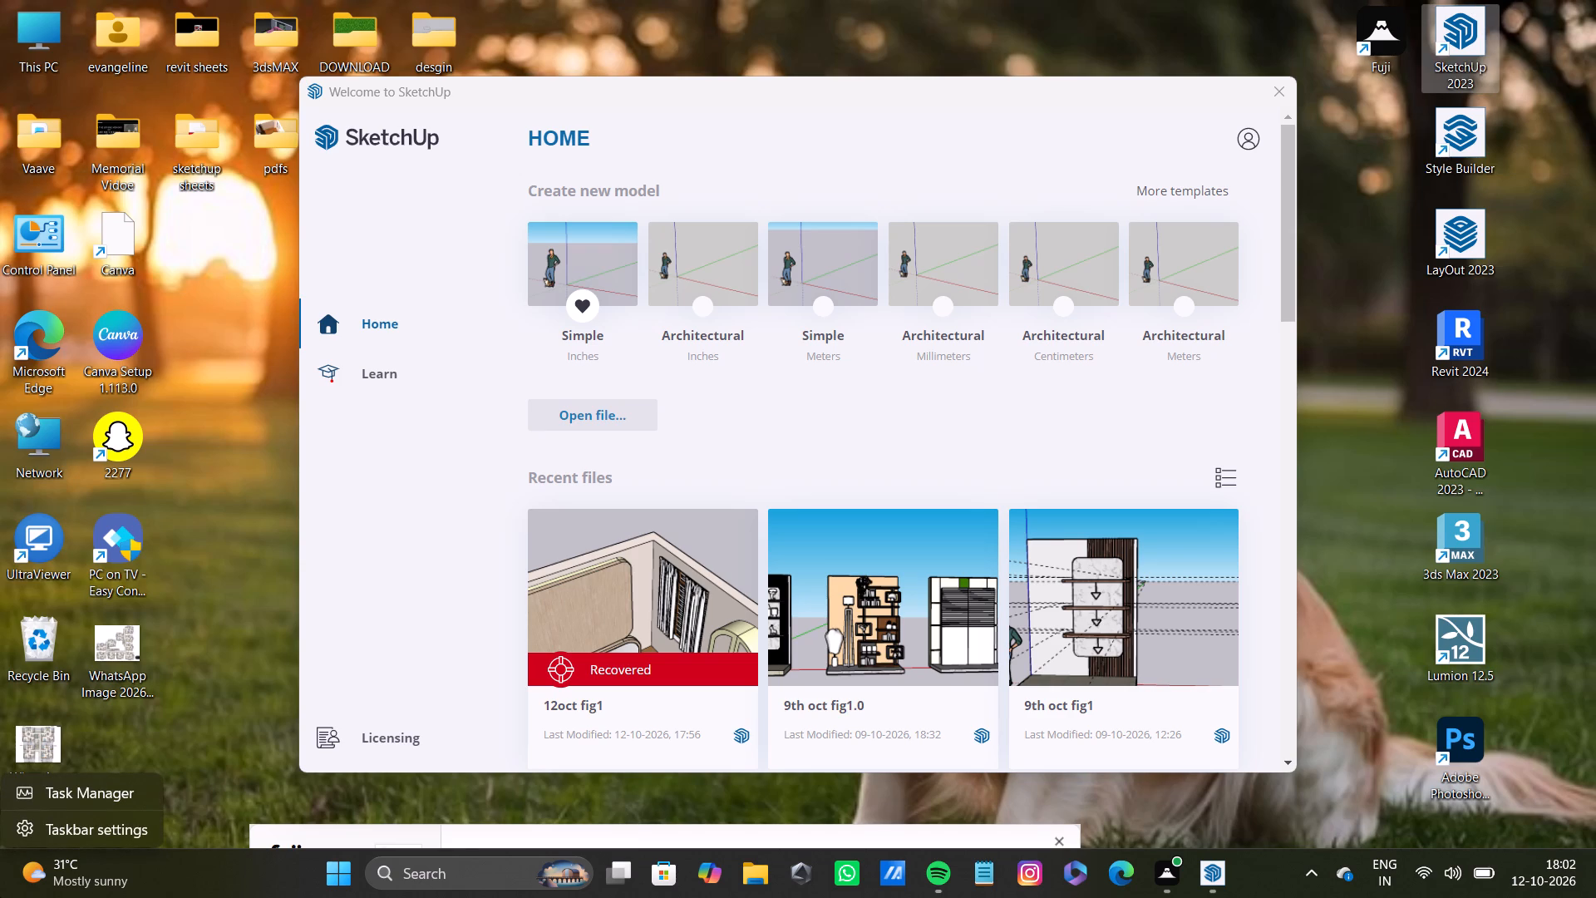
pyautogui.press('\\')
# Open the recent model "12oct fig1" marked as recovered.
pyautogui.click(628, 576)
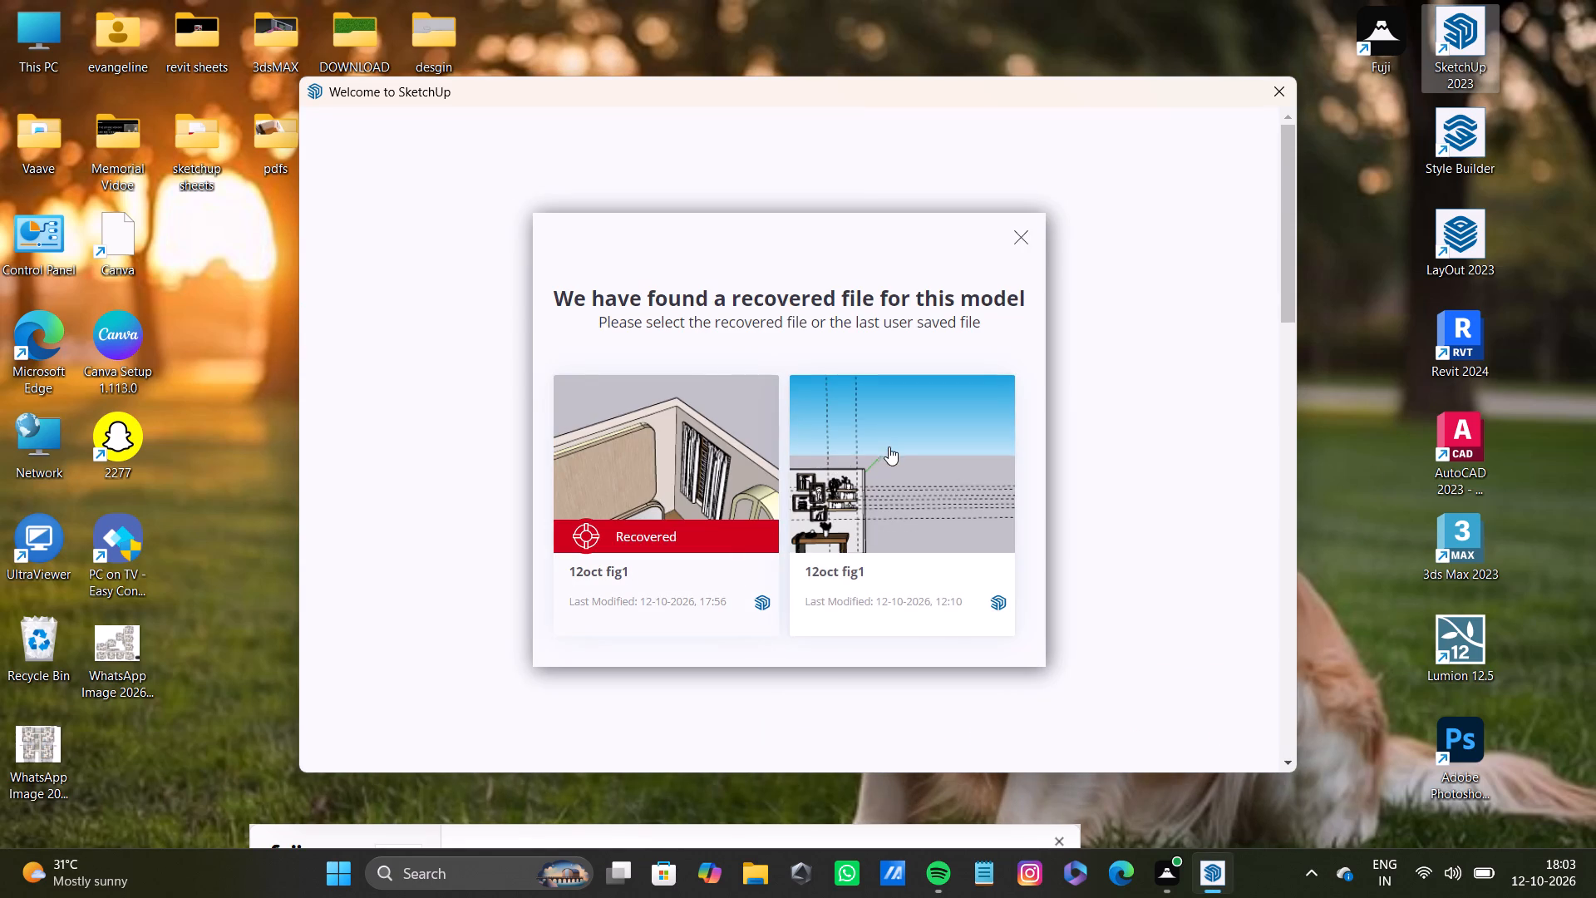
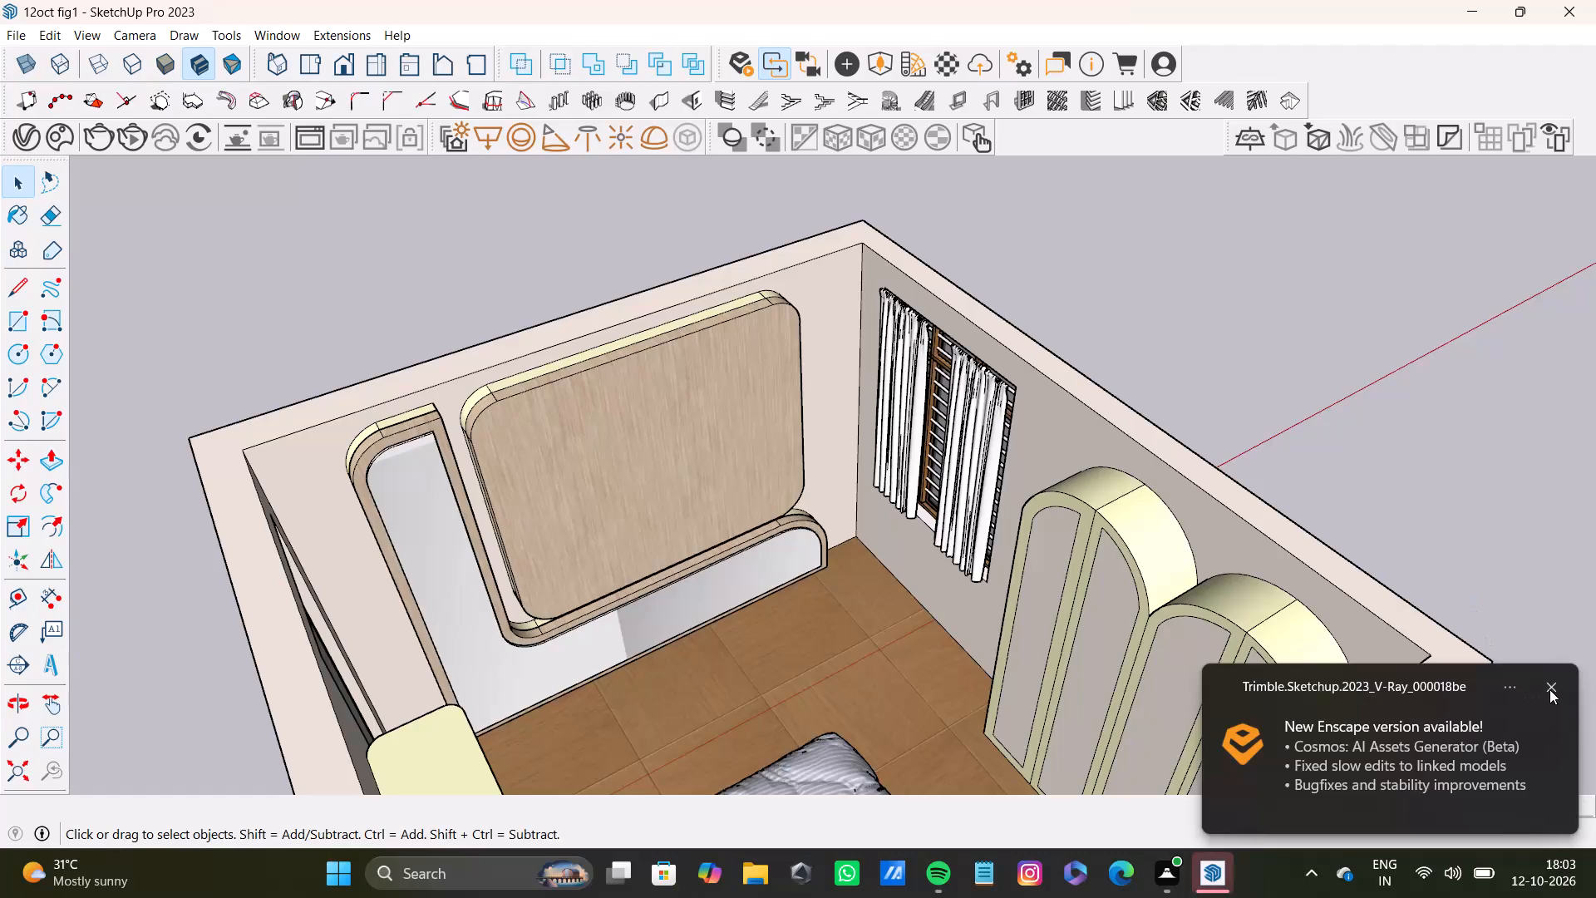
# Look over the recovered model, examining the dining set with the hexagonal shelves and the neighbouring scenes.
pyautogui.click(1549, 689)
pyautogui.scroll(-7, 1022, 626)
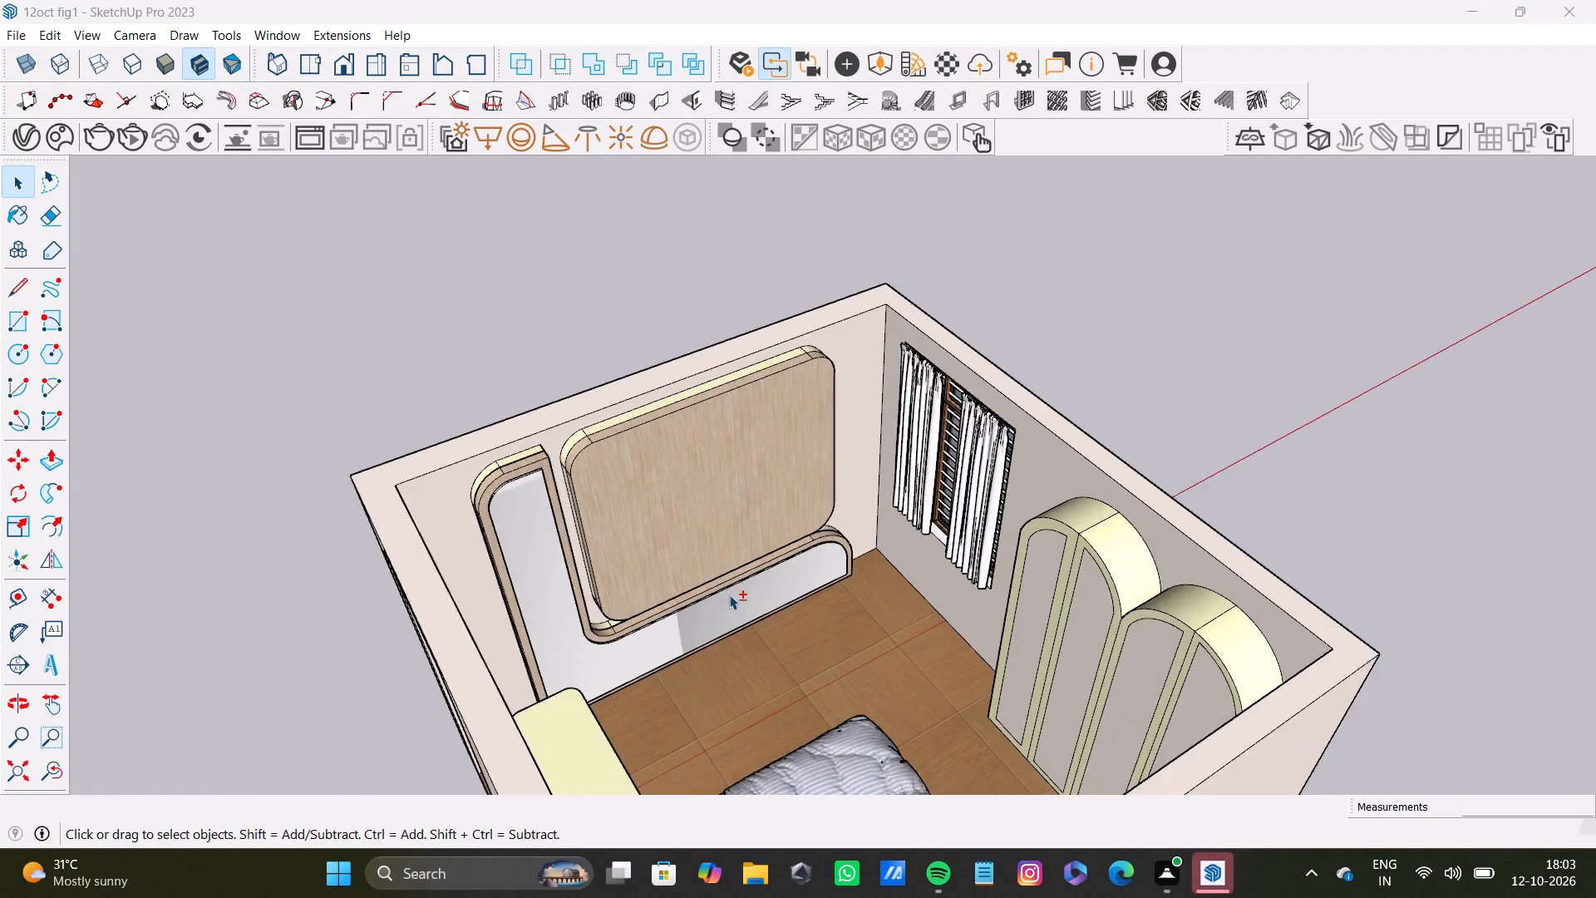
pyautogui.scroll(-7, 729, 595)
pyautogui.keyDown('shift'); pyautogui.moveTo(728, 595); pyautogui.dragTo(971, 303, button='middle'); pyautogui.keyUp('shift')
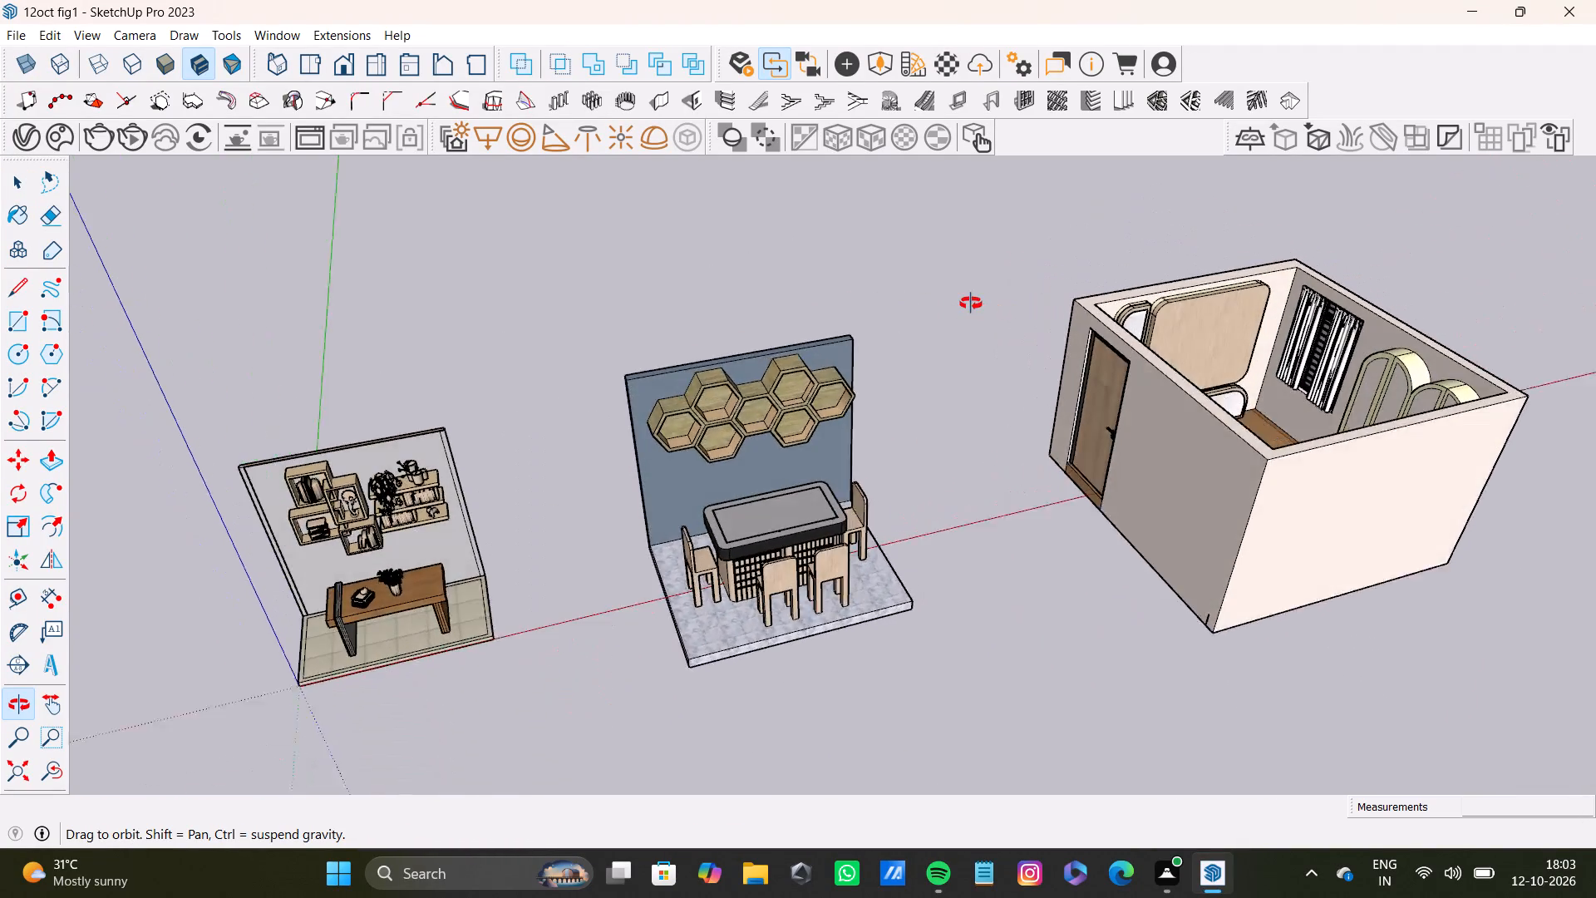
pyautogui.keyDown('shift'); pyautogui.moveTo(971, 303); pyautogui.dragTo(958, 391, button='middle'); pyautogui.keyUp('shift')
pyautogui.scroll(11, 727, 622)
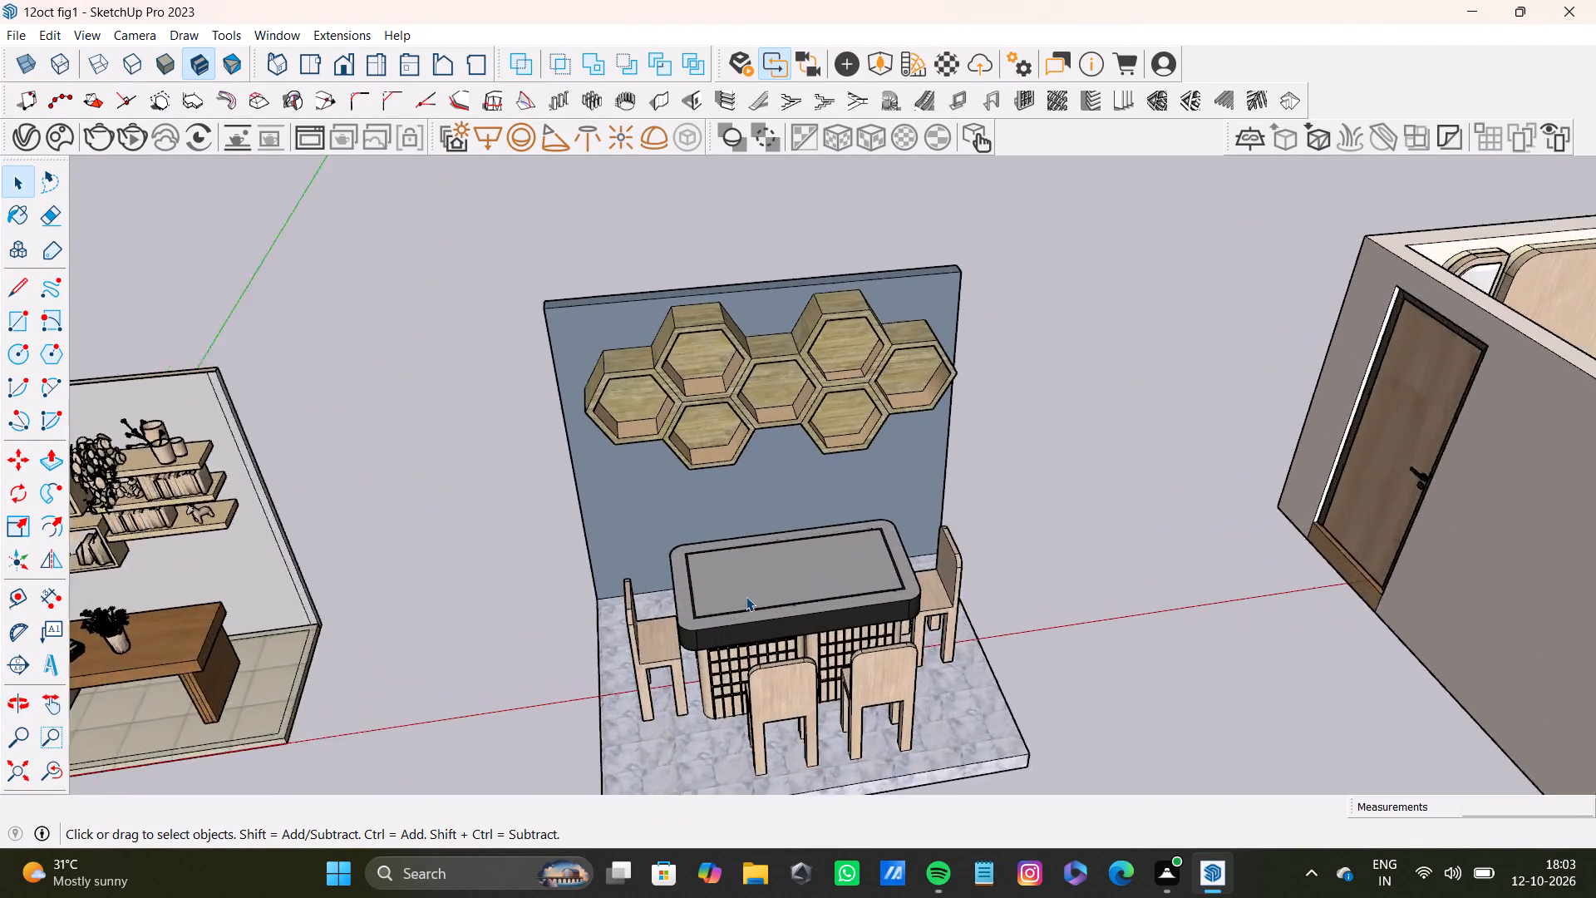
pyautogui.scroll(2, 746, 596)
pyautogui.moveTo(746, 614); pyautogui.dragTo(1227, 399, button='middle')
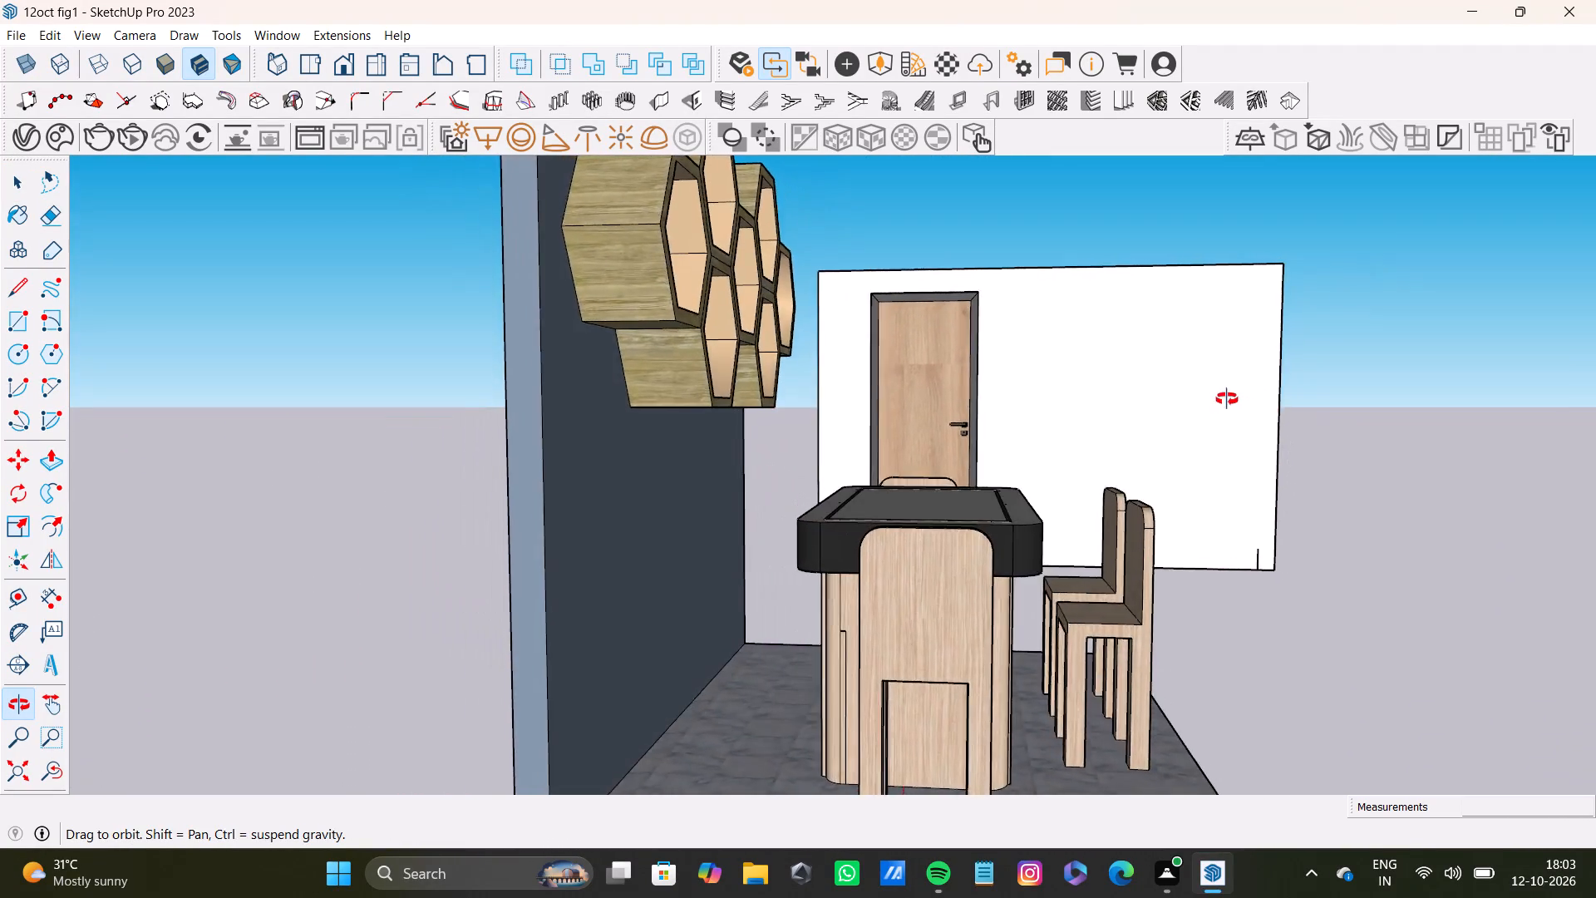
pyautogui.moveTo(1227, 399); pyautogui.dragTo(818, 541, button='middle')
pyautogui.scroll(-6, 818, 541)
pyautogui.keyDown('shift'); pyautogui.moveTo(821, 543); pyautogui.dragTo(784, 506, button='middle'); pyautogui.keyUp('shift')
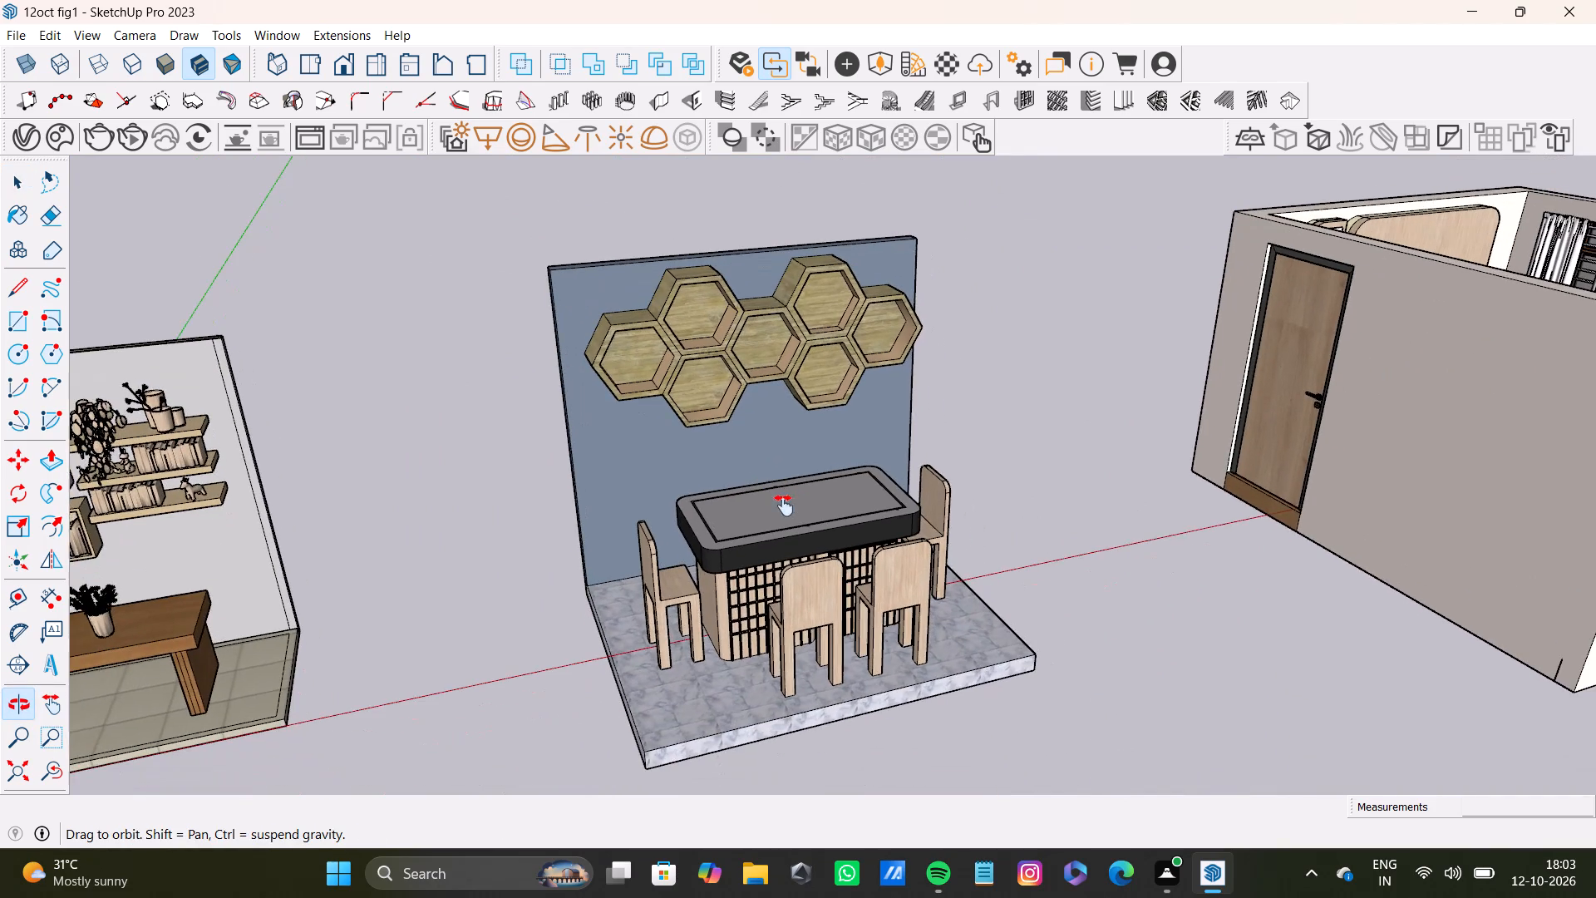
pyautogui.keyDown('shift'); pyautogui.moveTo(784, 506); pyautogui.dragTo(510, 550, button='middle'); pyautogui.keyUp('shift')
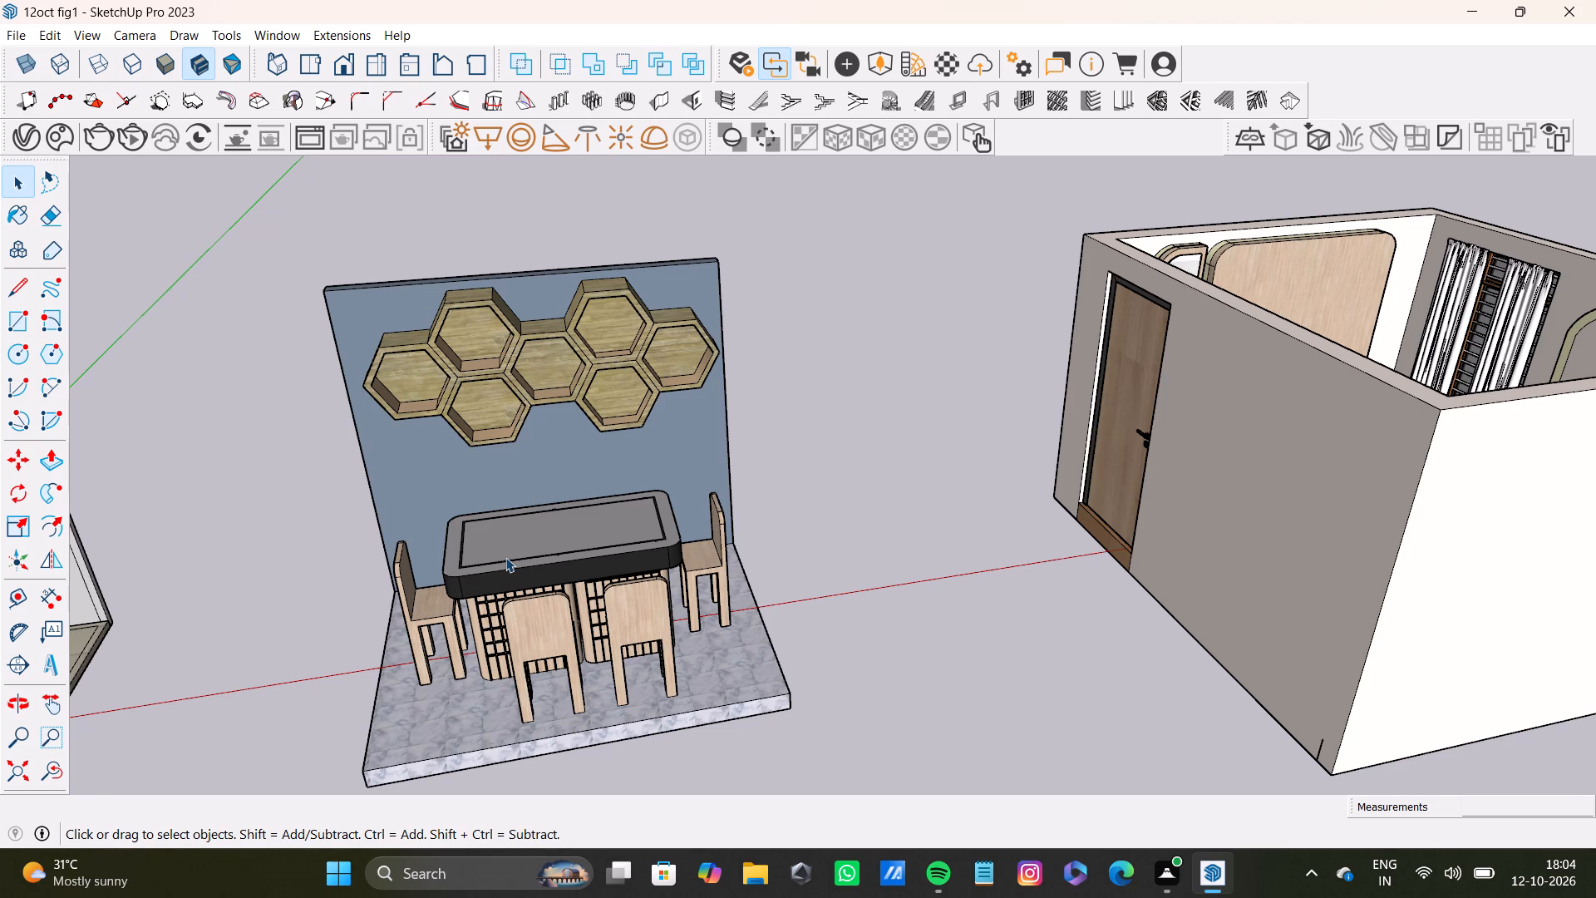
pyautogui.scroll(-13, 523, 549)
pyautogui.moveTo(828, 543); pyautogui.dragTo(858, 441, button='middle')
pyautogui.keyDown('shift'); pyautogui.scroll(-2, 1026, 431); pyautogui.keyUp('shift')
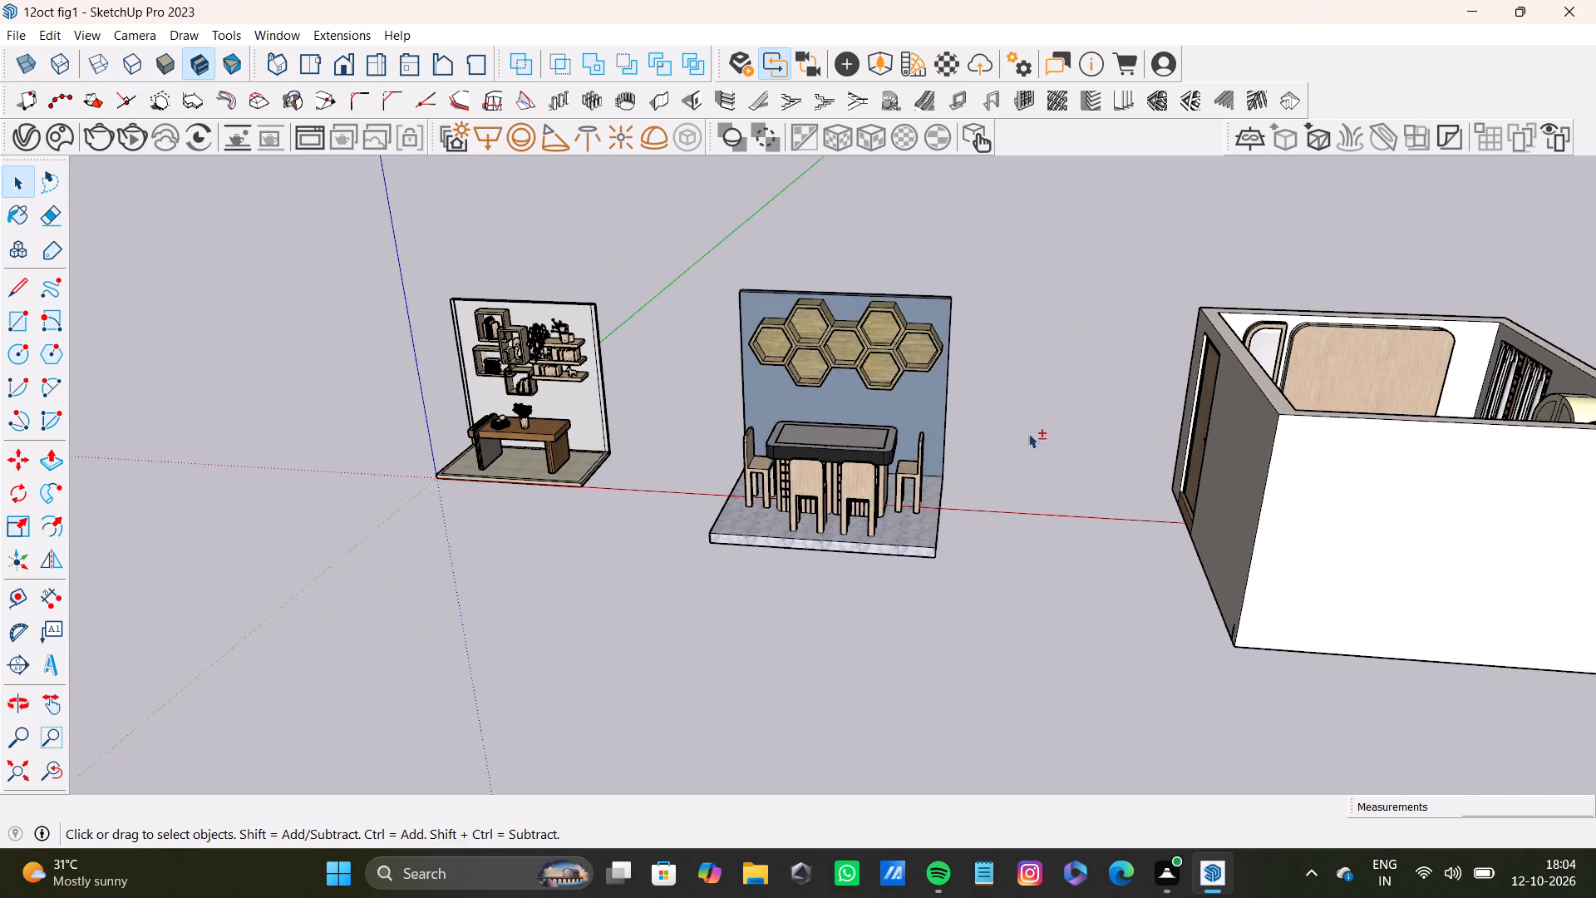
# Print the current view, looking down into the furnished bedroom, with Microsoft Print to PDF.
pyautogui.keyDown('shift'); pyautogui.moveTo(1061, 438); pyautogui.dragTo(489, 719, button='middle'); pyautogui.keyUp('shift')
pyautogui.scroll(7, 689, 610)
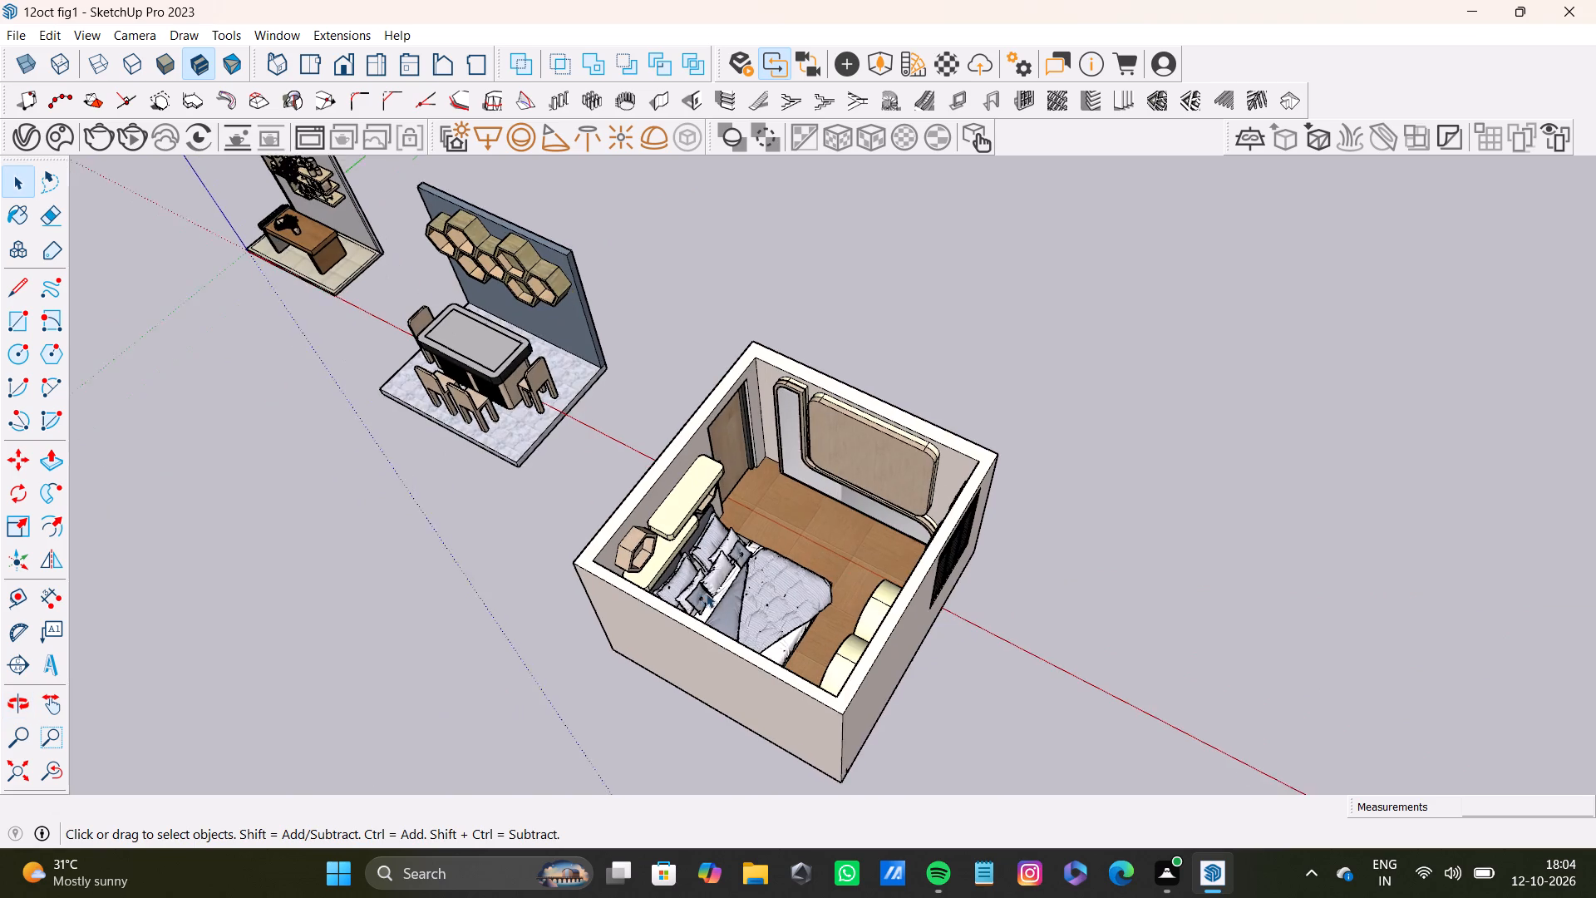
pyautogui.scroll(16, 706, 593)
pyautogui.keyDown('shift'); pyautogui.moveTo(924, 632); pyautogui.dragTo(924, 617, button='middle'); pyautogui.keyUp('shift')
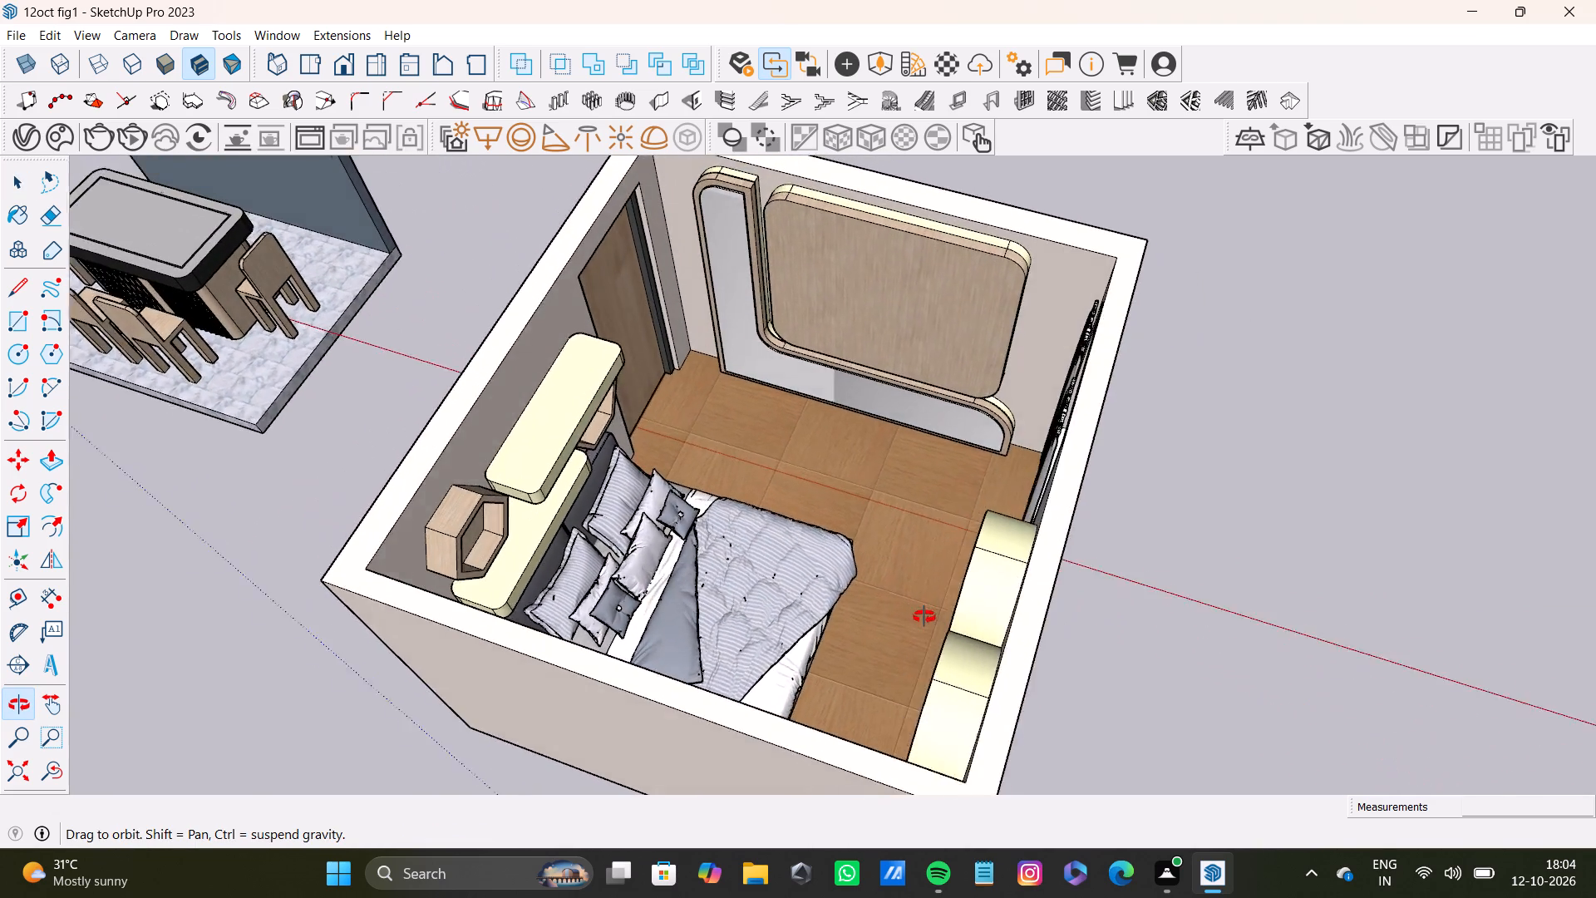
pyautogui.keyDown('shift'); pyautogui.moveTo(924, 617); pyautogui.dragTo(976, 659, button='middle'); pyautogui.keyUp('shift')
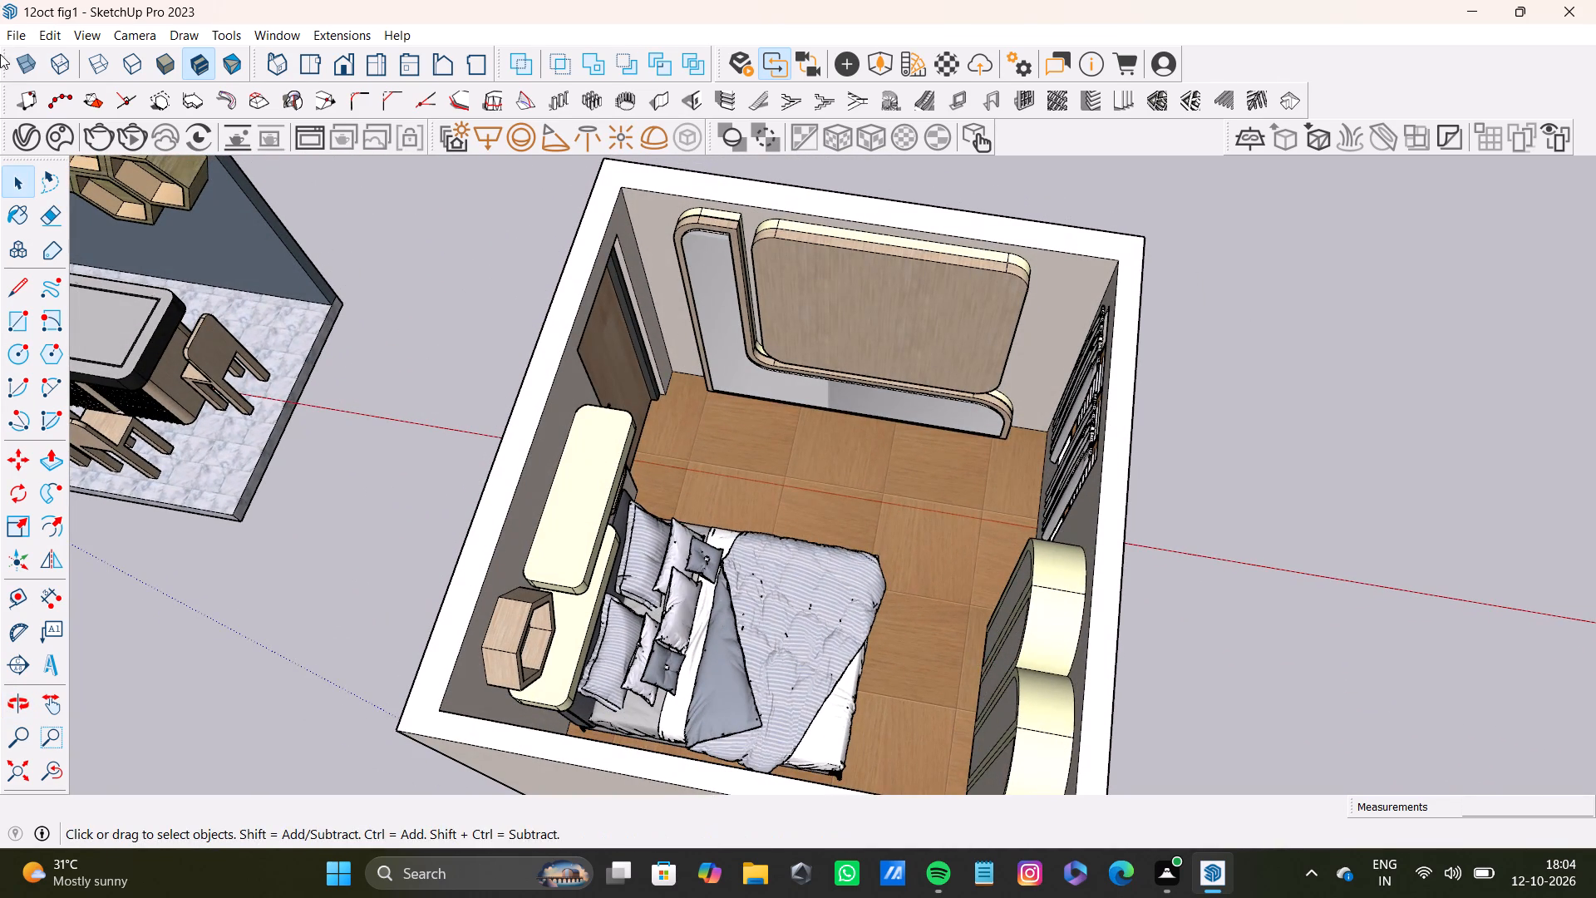
pyautogui.click(11, 38)
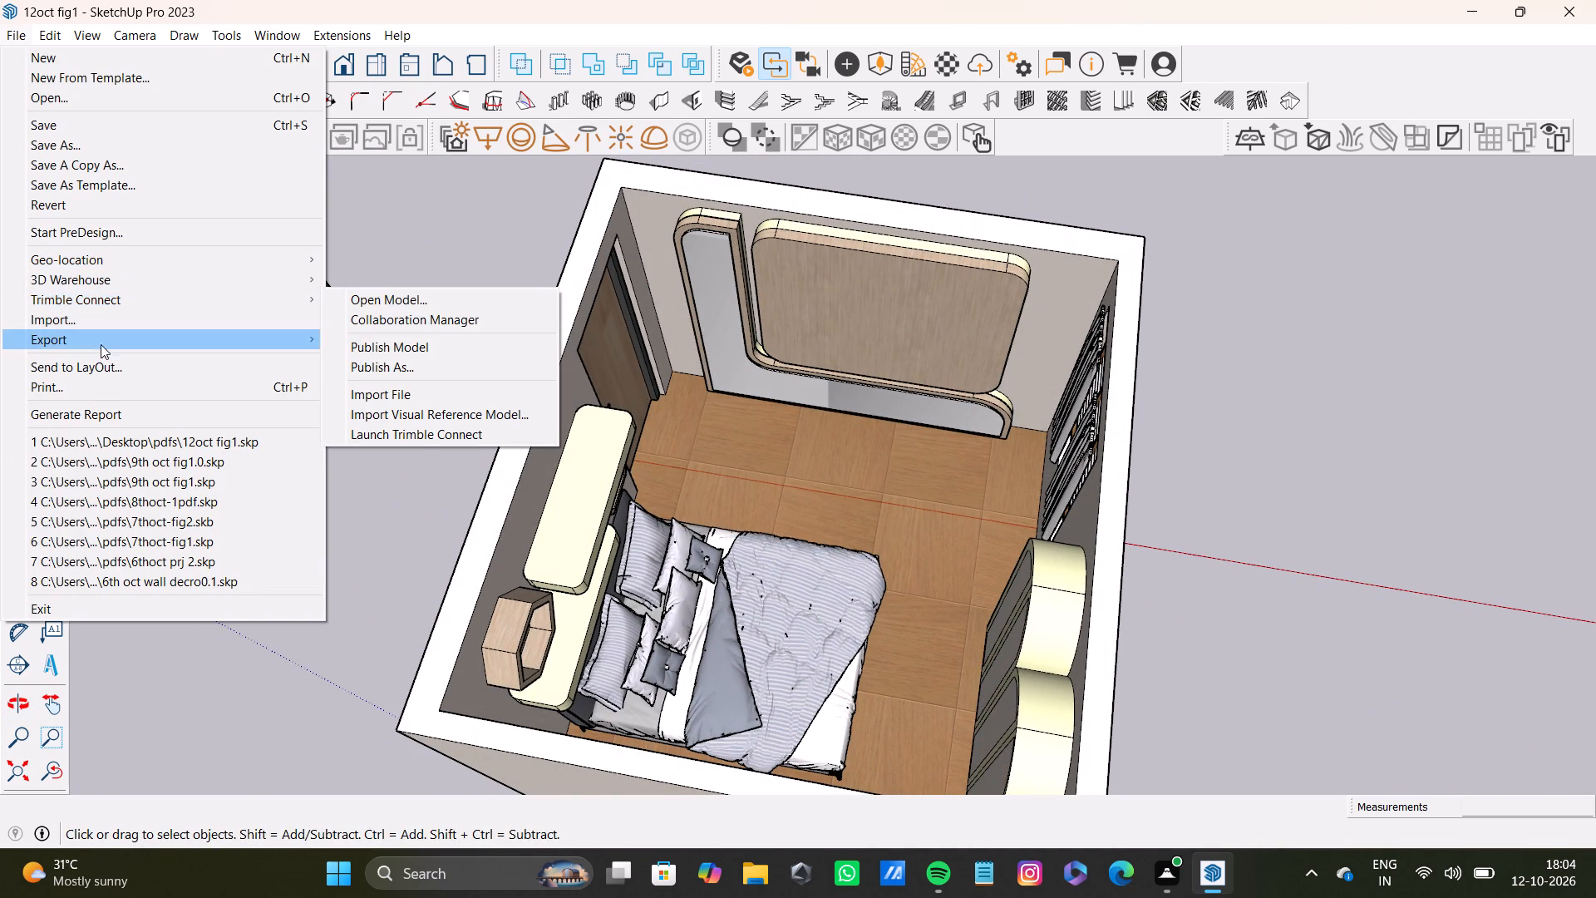
pyautogui.click(87, 392)
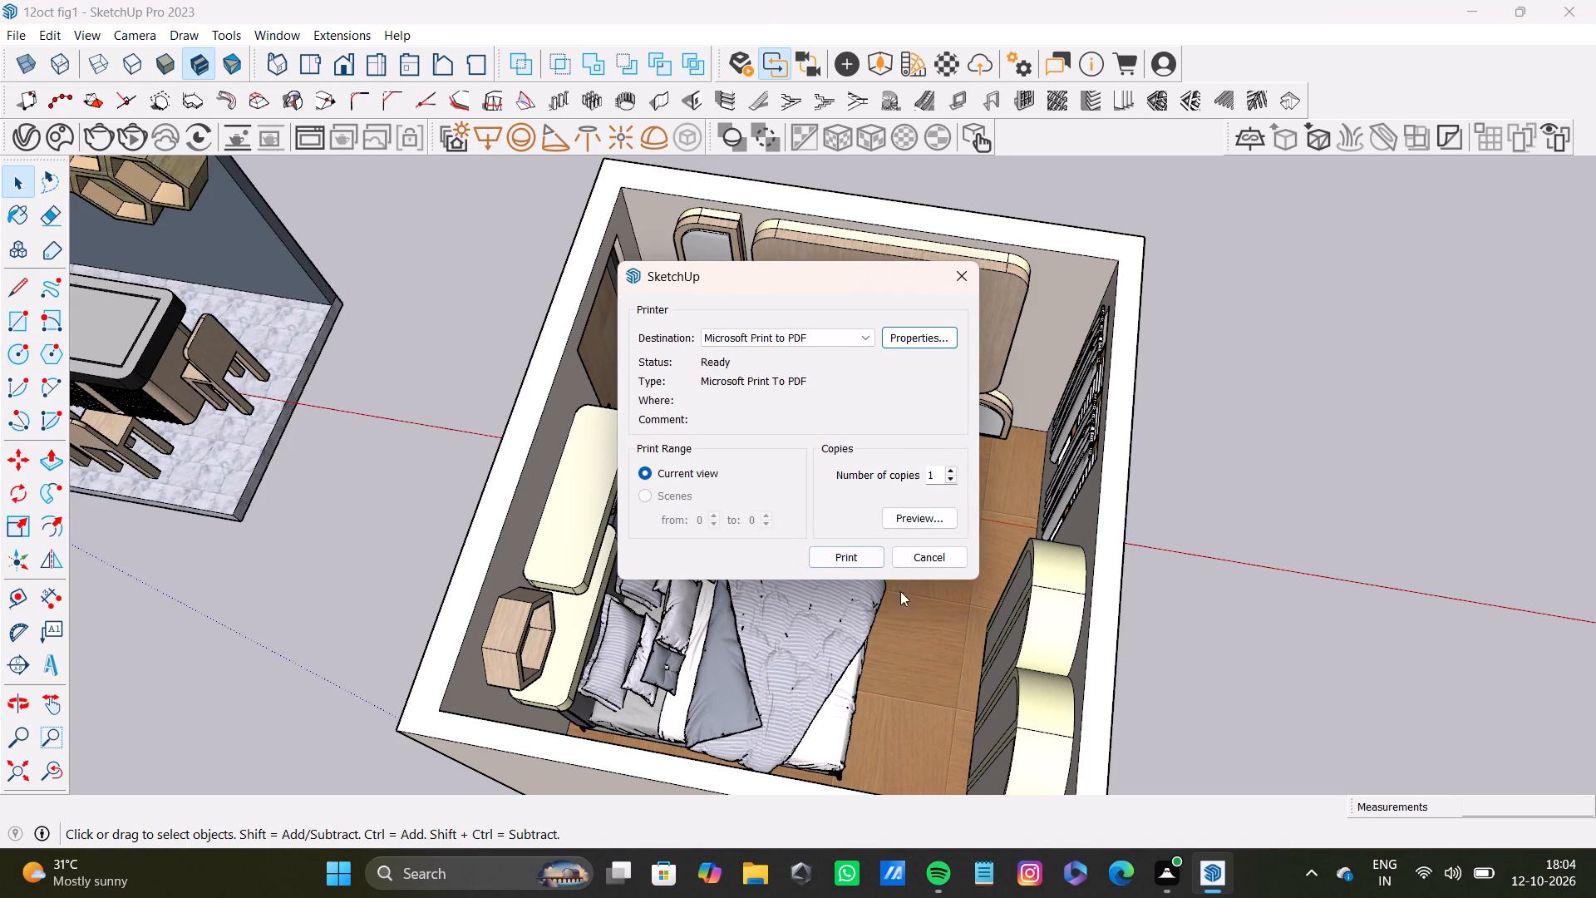
pyautogui.click(855, 560)
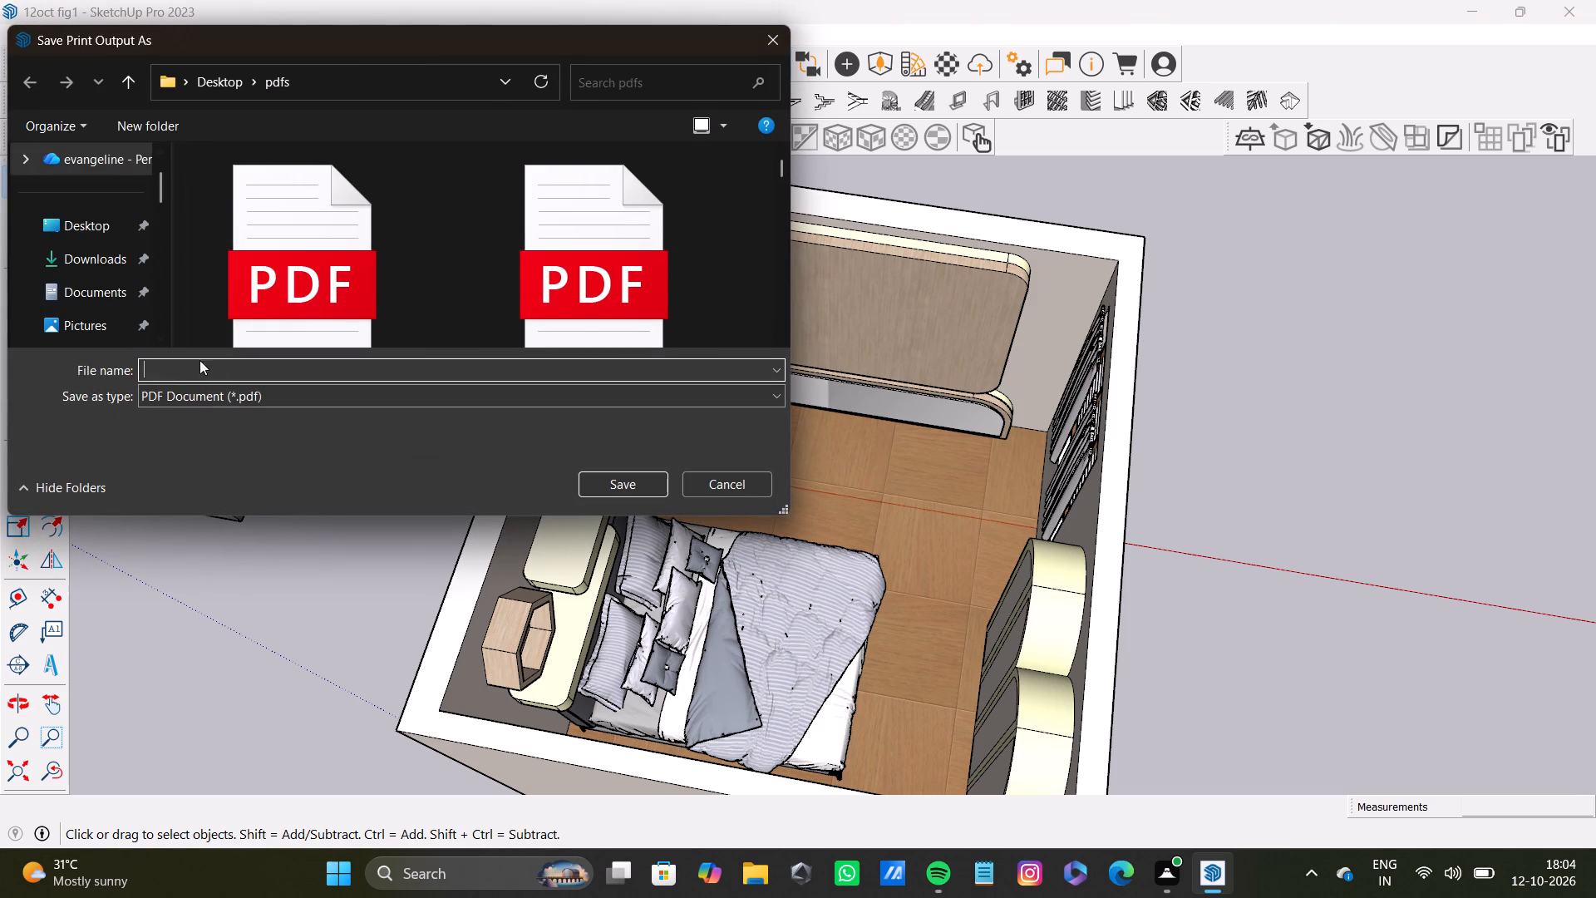
# Save the bedroom print output as "12oct fig2pdf" in the pdfs folder.
pyautogui.click(199, 366)
pyautogui.scroll(-5, 338, 267)
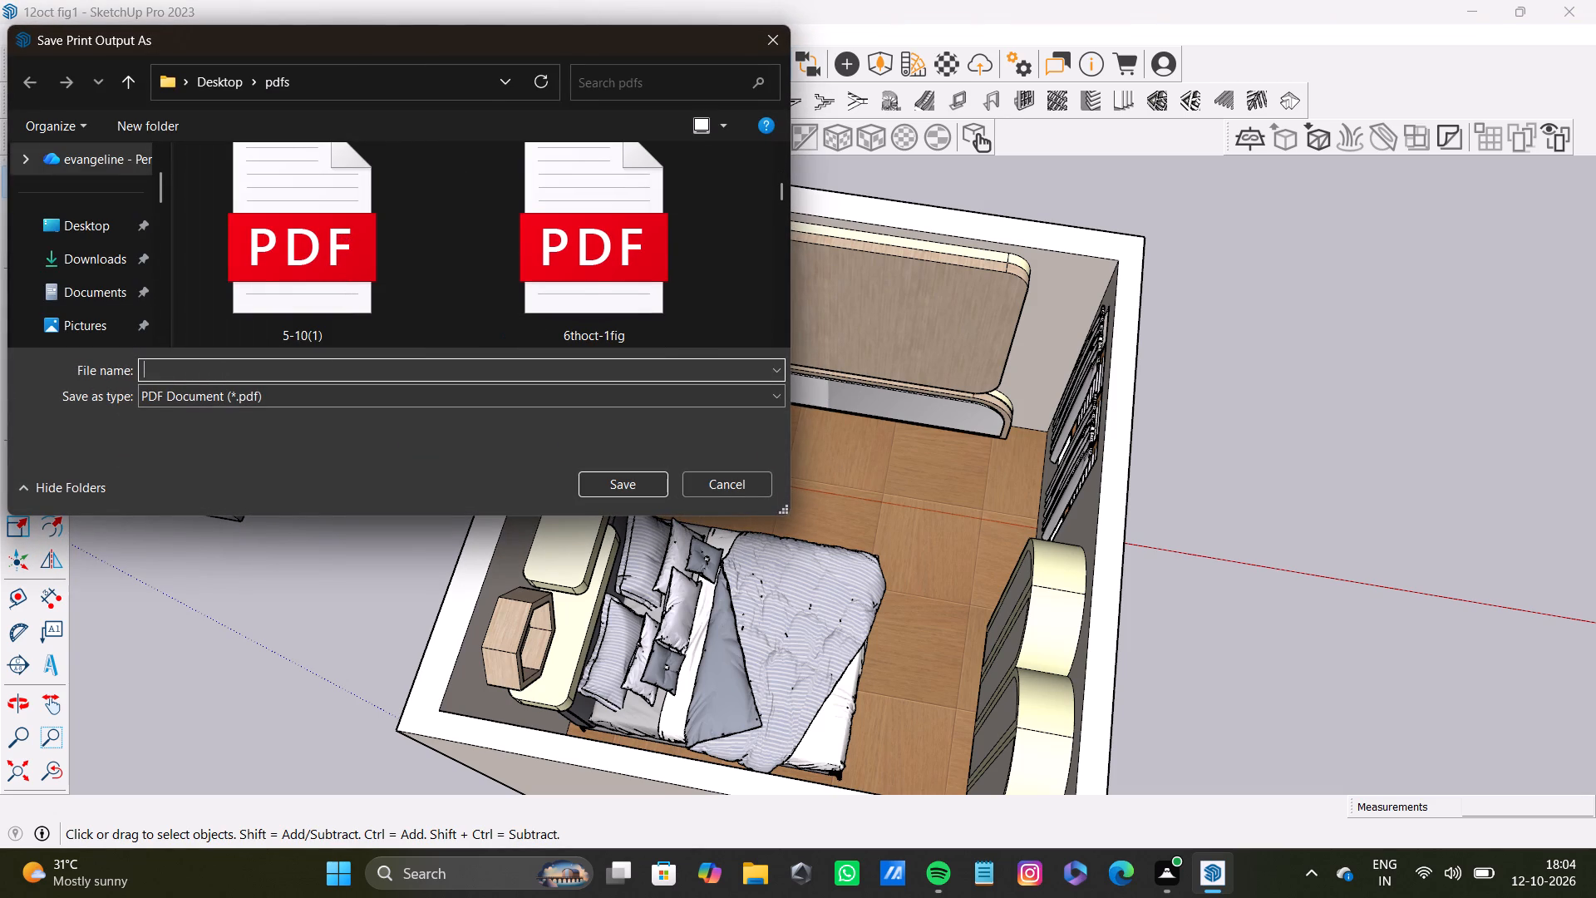
pyautogui.write('12')
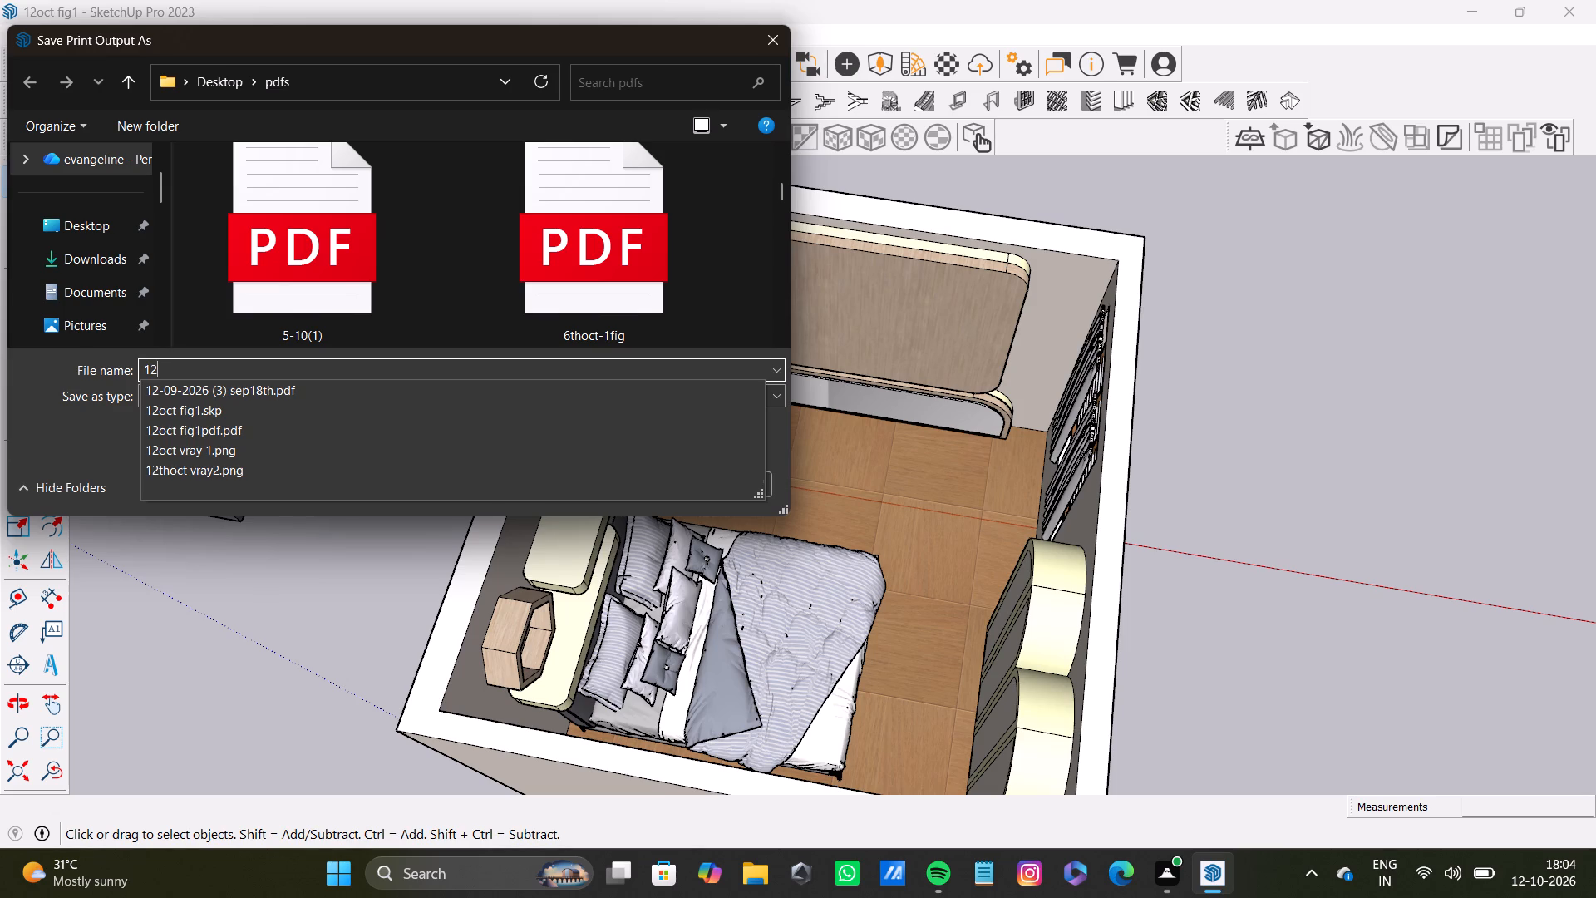
pyautogui.write('oct')
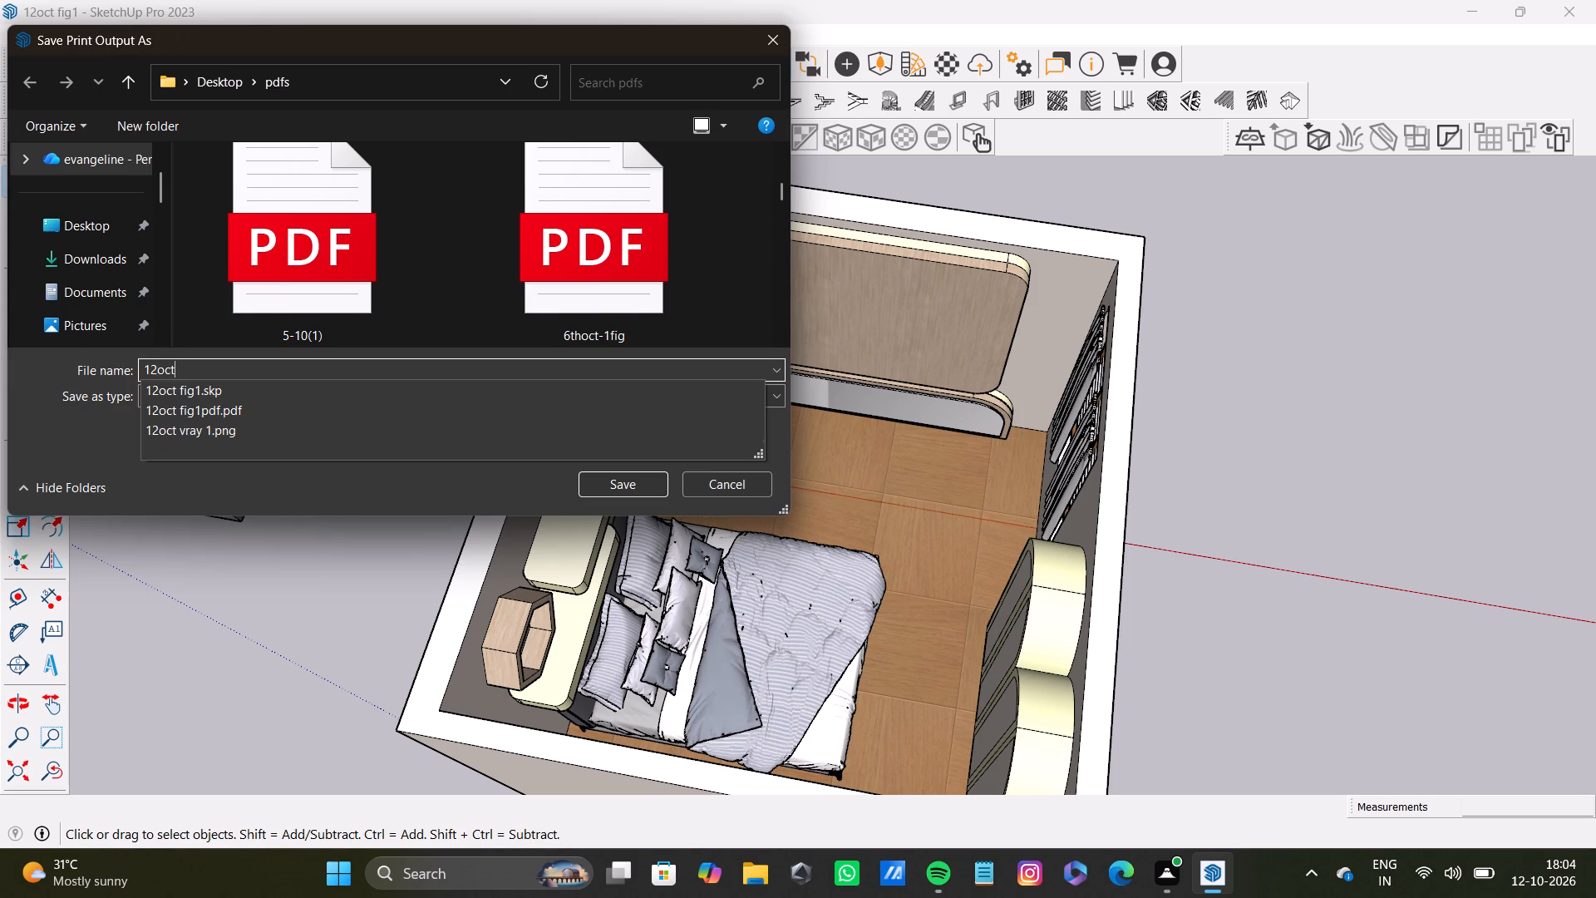
pyautogui.press('space')
pyautogui.press('g')
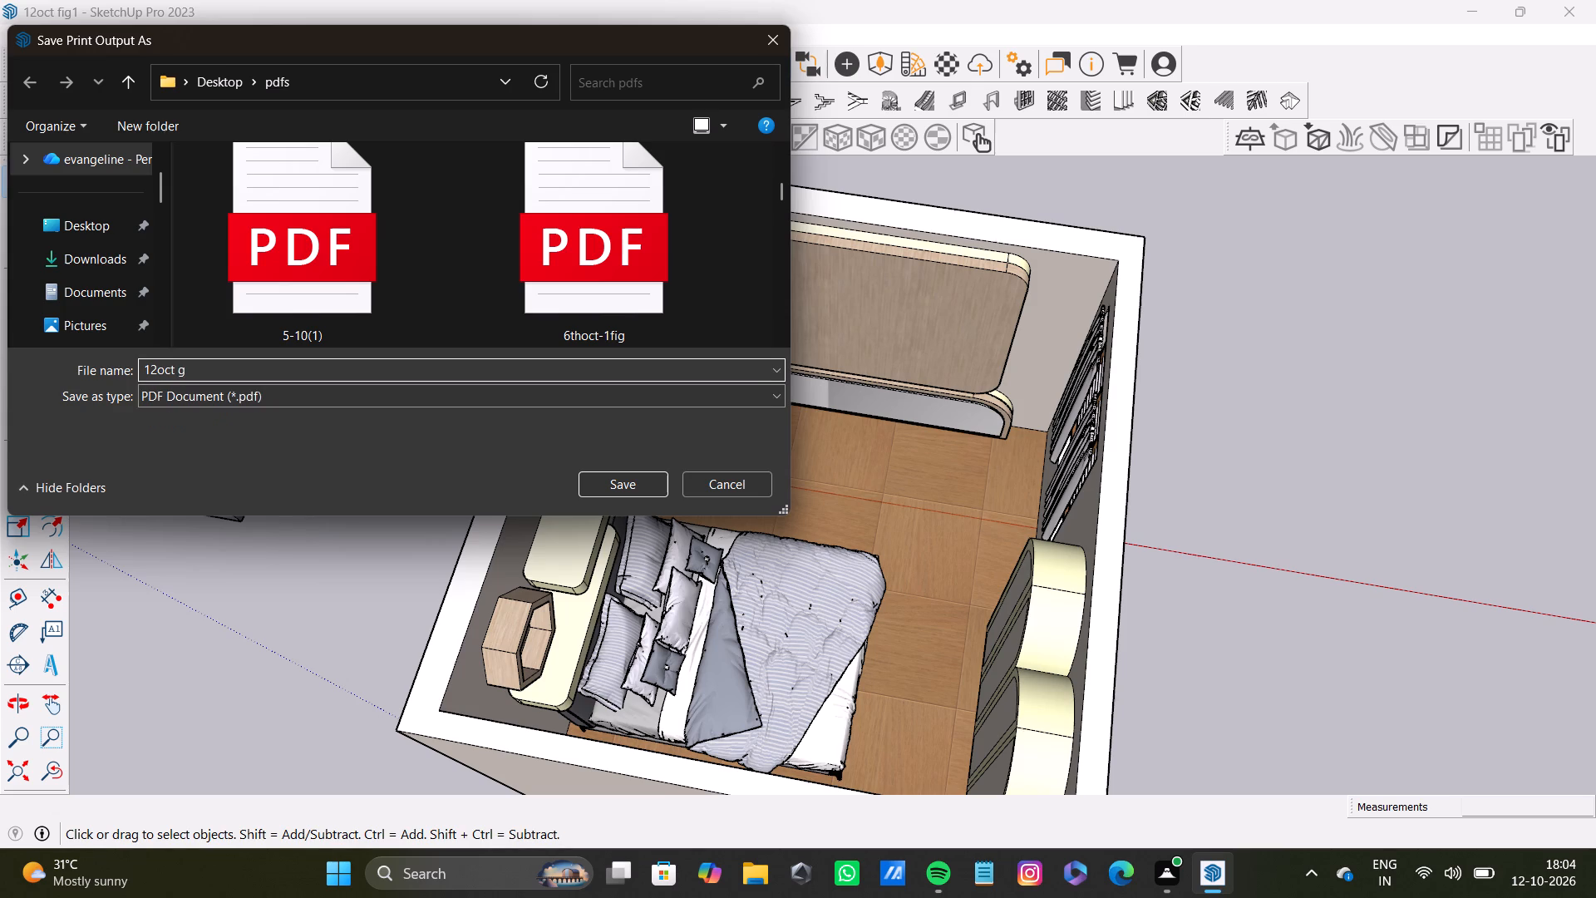
pyautogui.press('BackSpace')
pyautogui.write('fig')
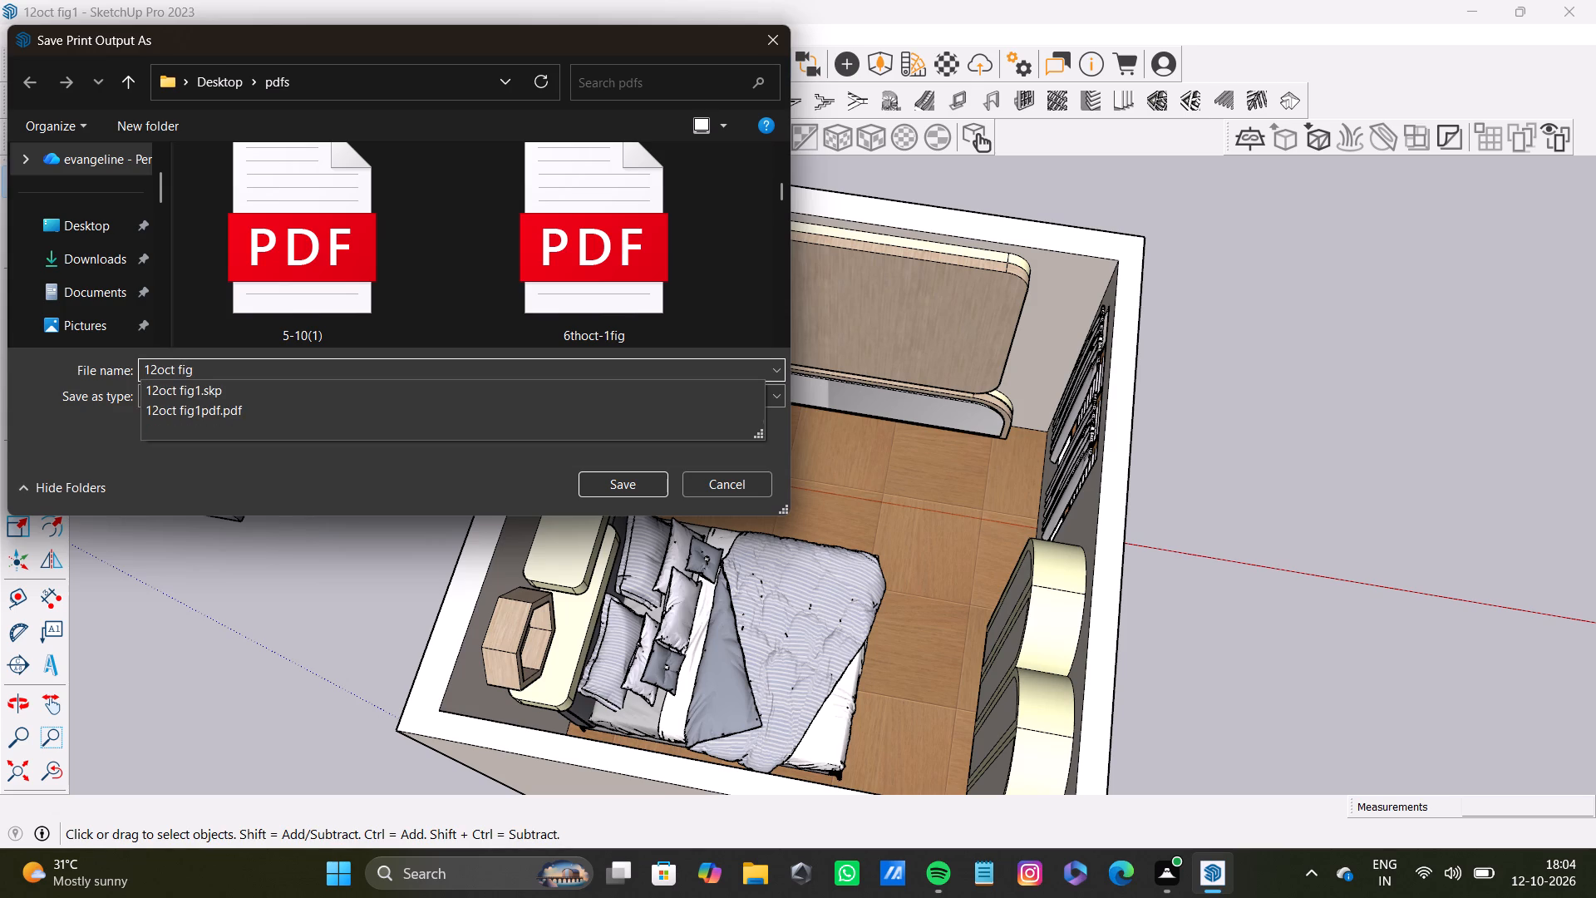
pyautogui.press('1')
pyautogui.press('BackSpace')
pyautogui.press('2')
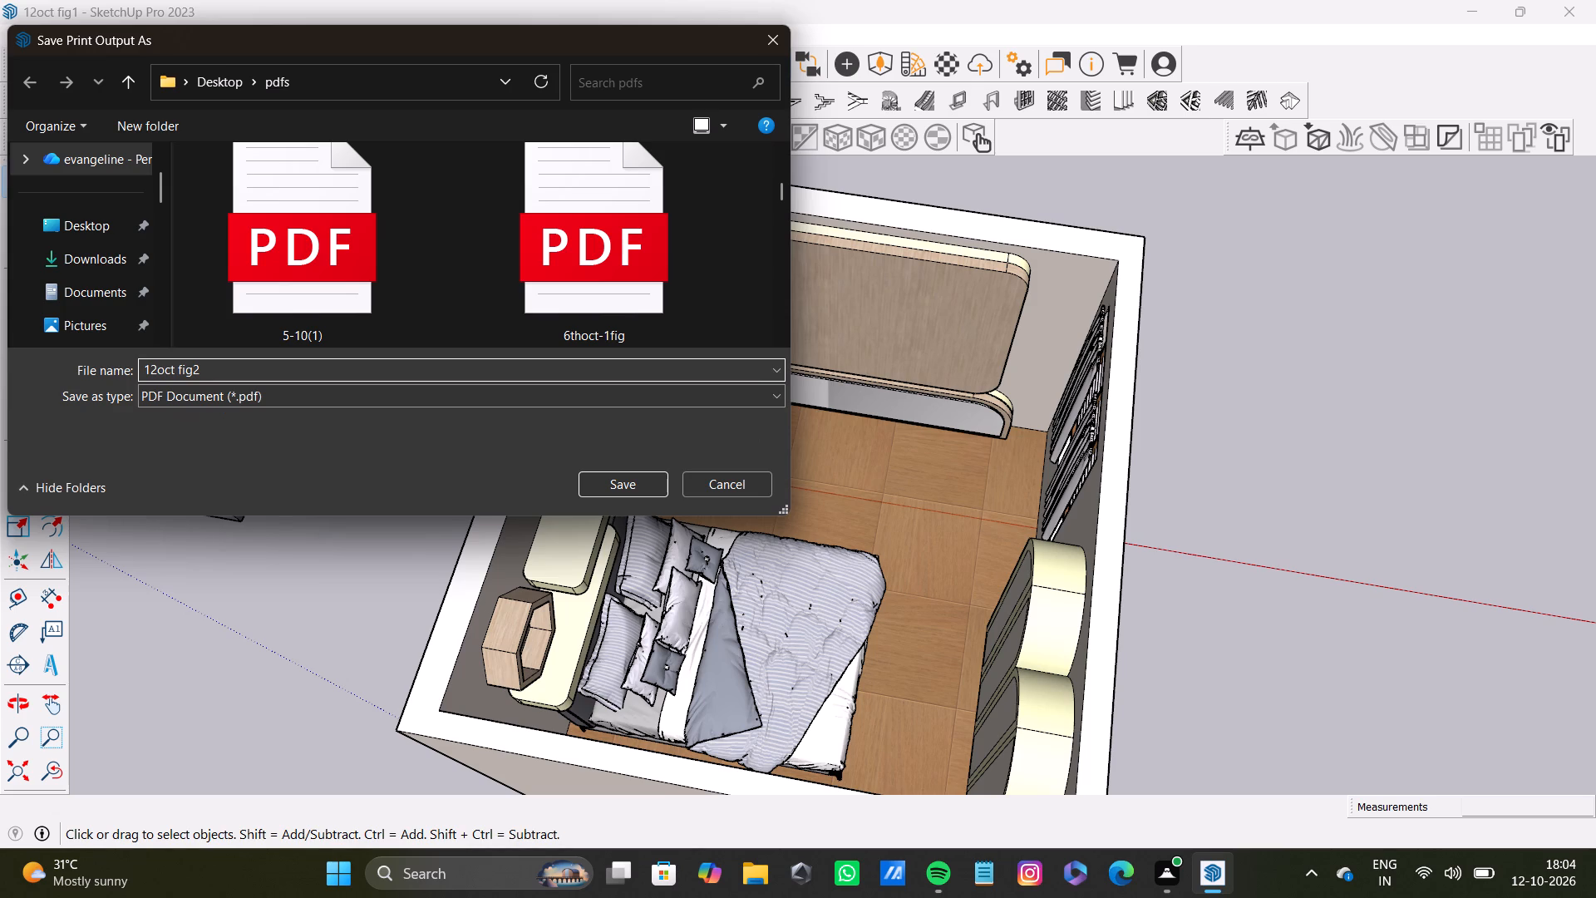
pyautogui.write('pfd')
pyautogui.press('BackSpace')
pyautogui.press('BackSpace')
pyautogui.write('df')
pyautogui.press('Return')
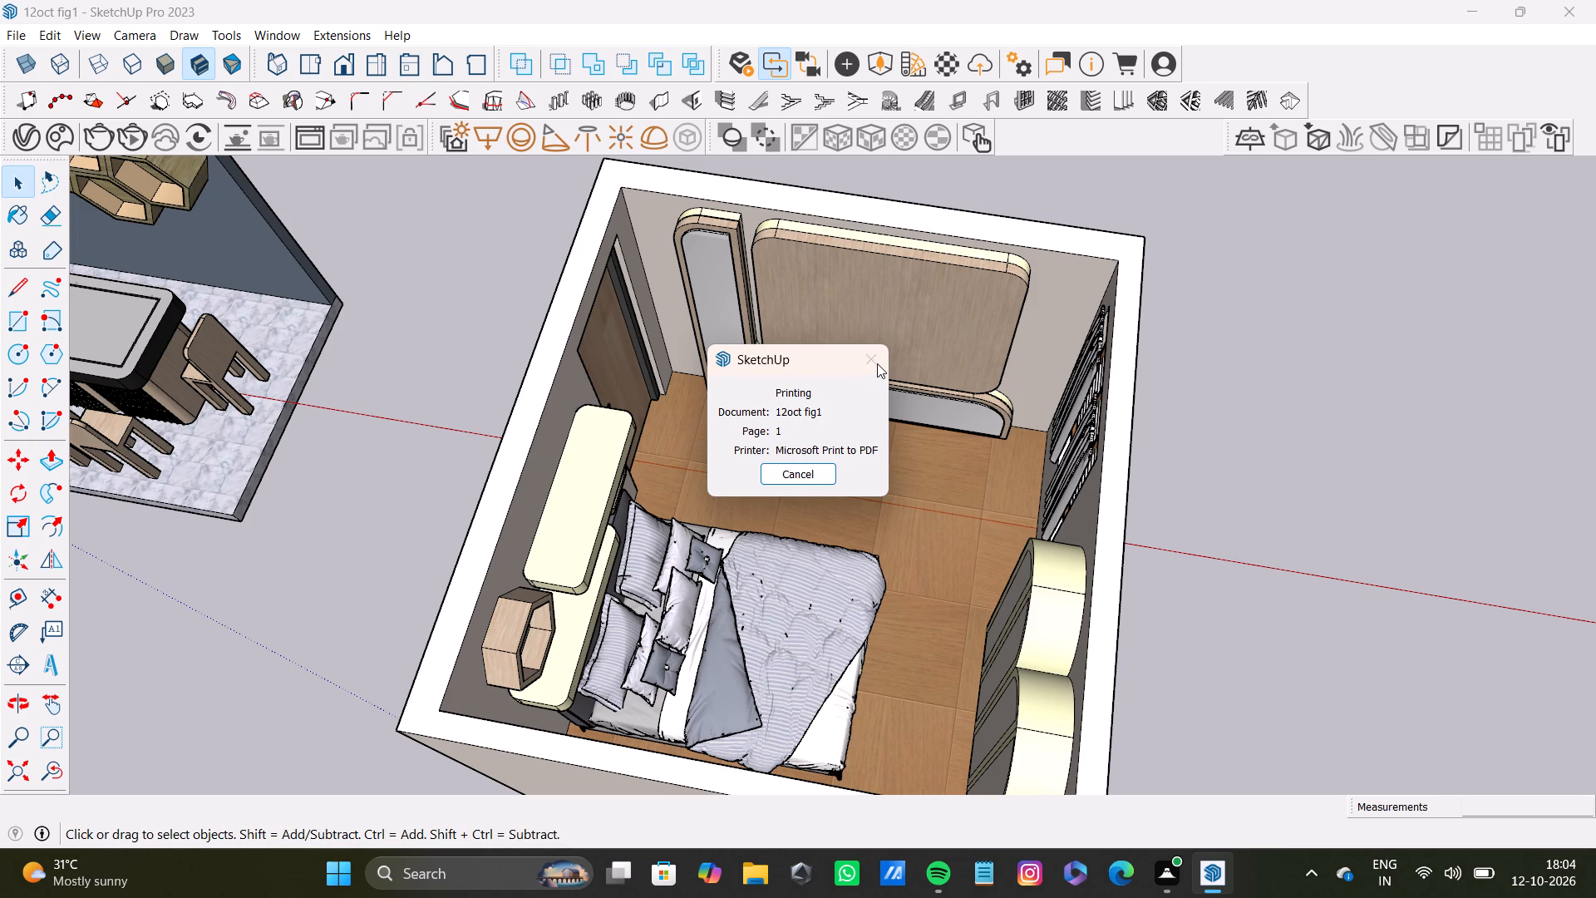
# Print a near eye-level view of the dining set and hexagonal wall shelves with Microsoft Print to PDF.
pyautogui.scroll(-3, 618, 496)
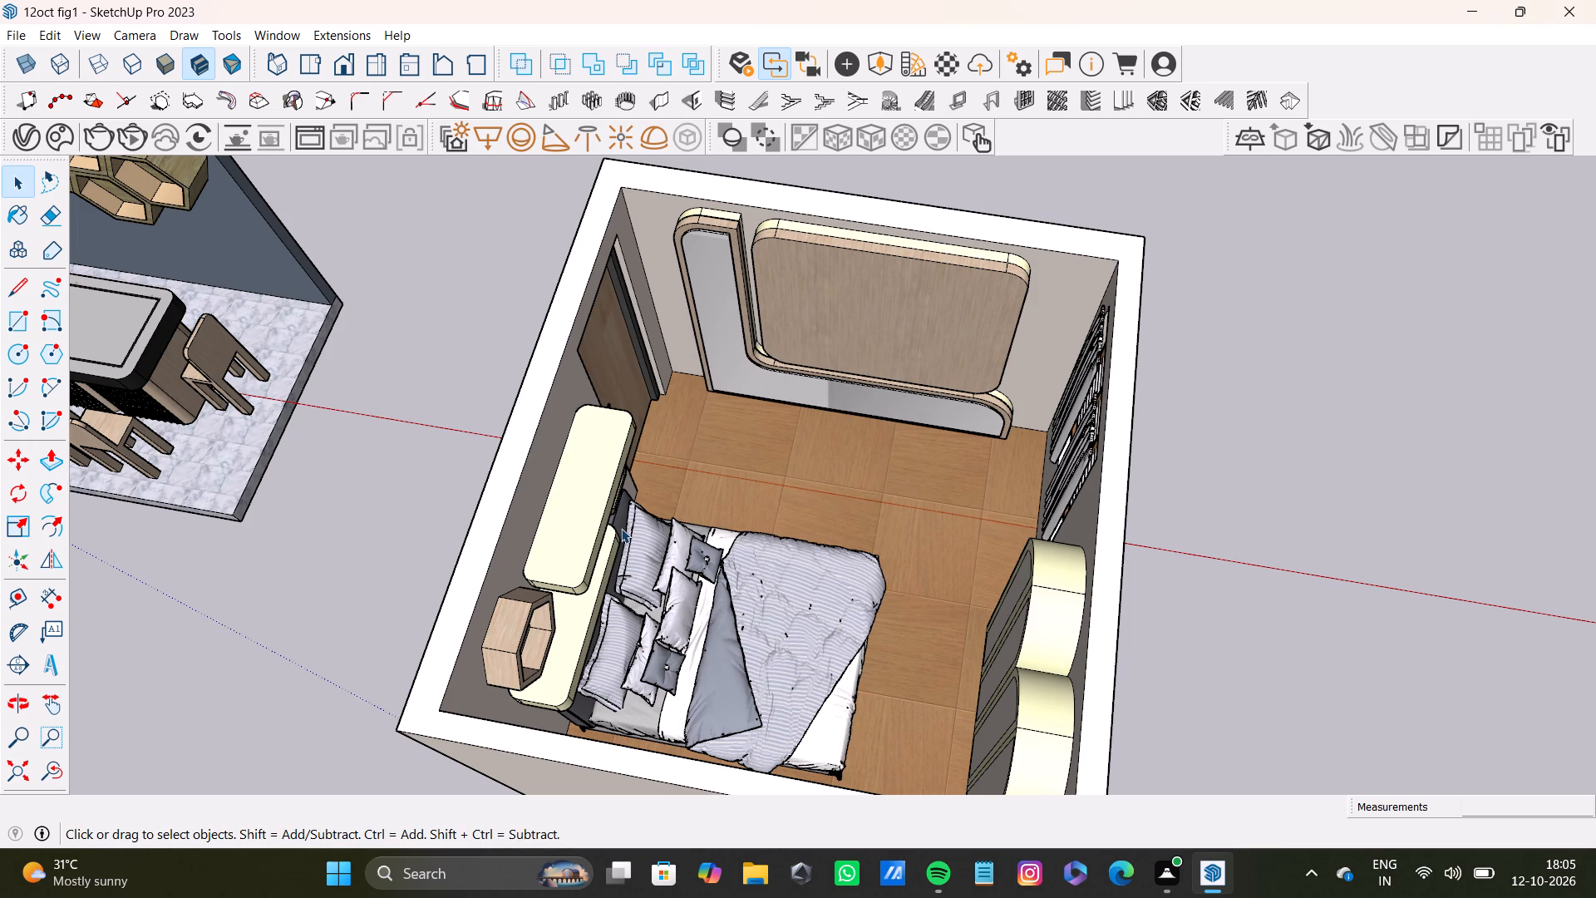
pyautogui.scroll(-20, 621, 528)
pyautogui.scroll(-4, 621, 528)
pyautogui.scroll(1, 353, 531)
pyautogui.scroll(-5, 351, 525)
pyautogui.keyDown('shift'); pyautogui.moveTo(351, 519); pyautogui.dragTo(1105, 623, button='middle'); pyautogui.keyUp('shift')
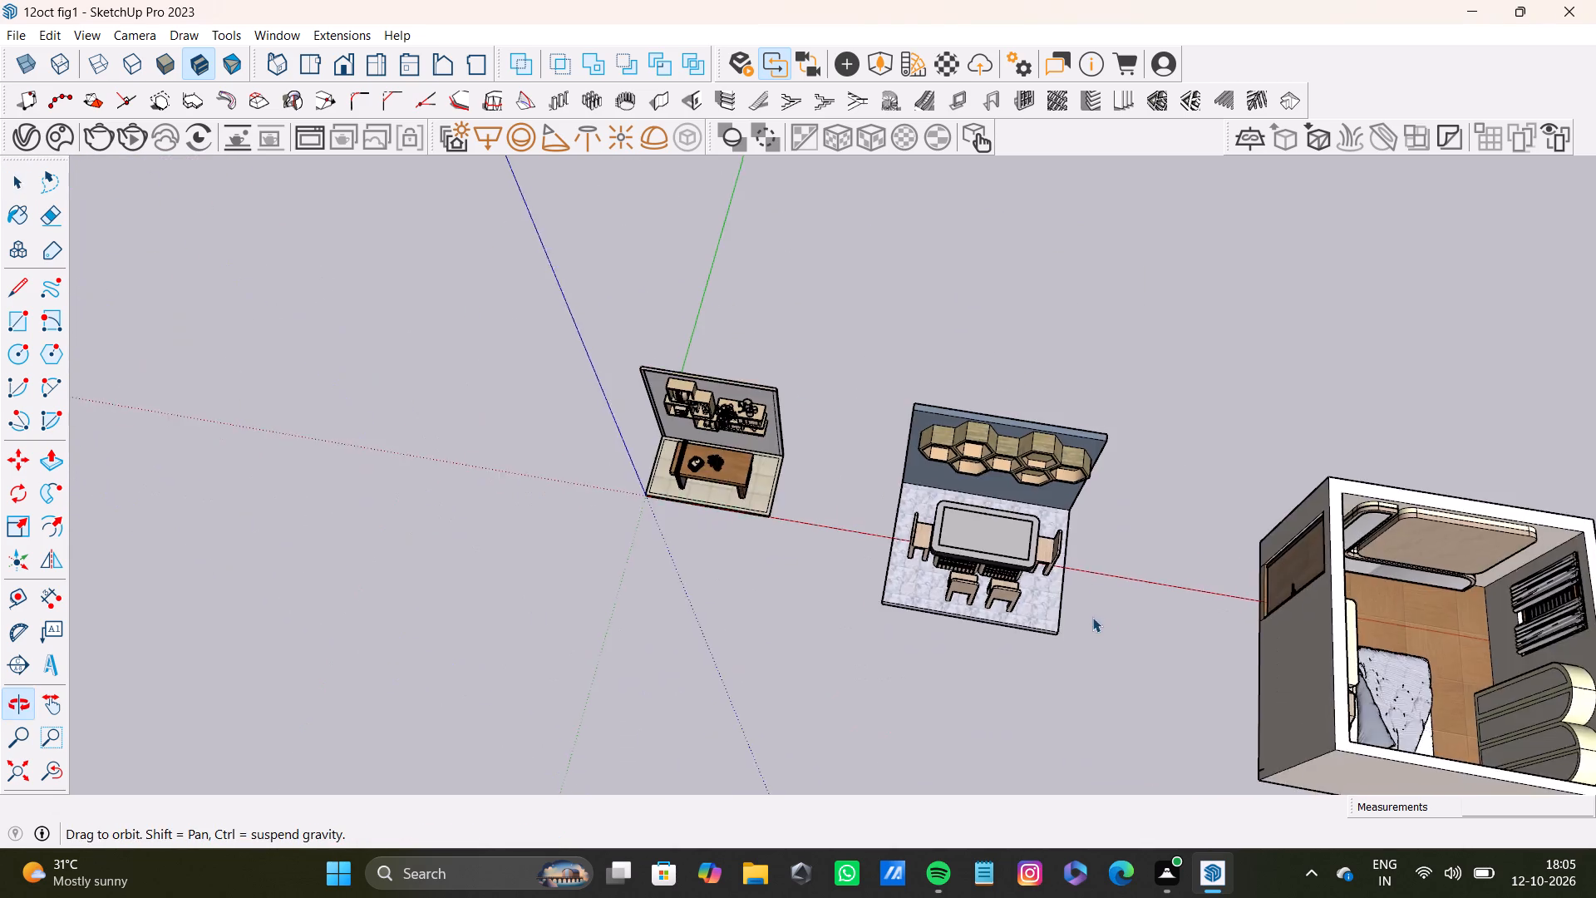
pyautogui.scroll(9, 1092, 590)
pyautogui.moveTo(1057, 541); pyautogui.dragTo(1195, 259, button='middle')
pyautogui.scroll(8, 1015, 429)
pyautogui.moveTo(1007, 501); pyautogui.dragTo(1191, 384, button='middle')
pyautogui.scroll(-3, 790, 472)
pyautogui.keyDown('shift'); pyautogui.moveTo(790, 472); pyautogui.dragTo(786, 511, button='middle'); pyautogui.keyUp('shift')
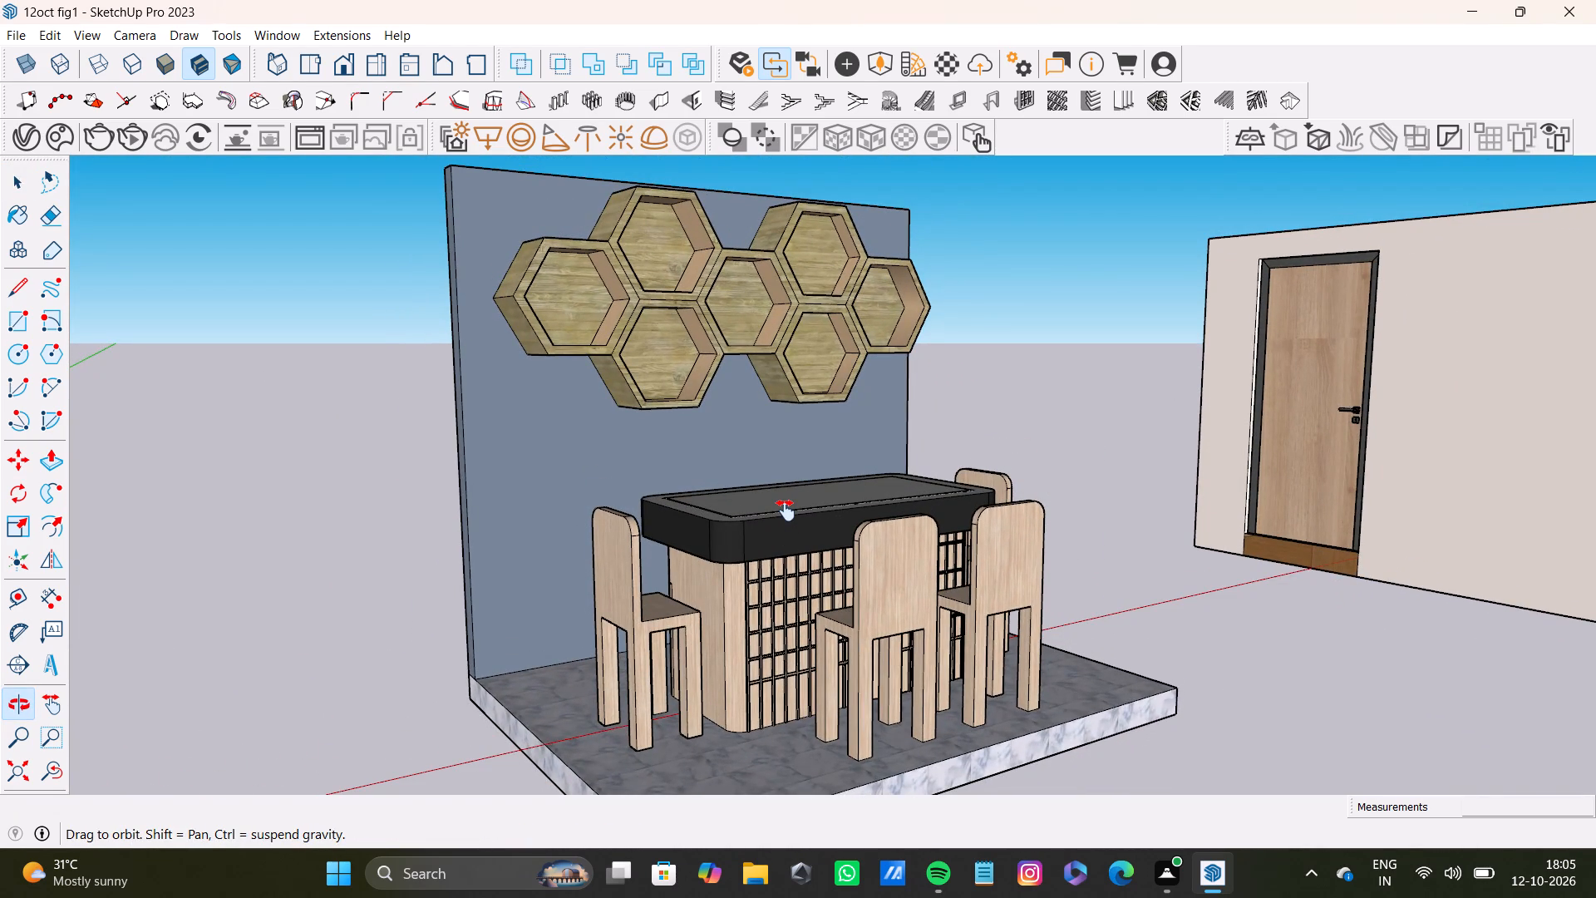
pyautogui.keyDown('shift'); pyautogui.moveTo(786, 511); pyautogui.dragTo(771, 500, button='middle'); pyautogui.keyUp('shift')
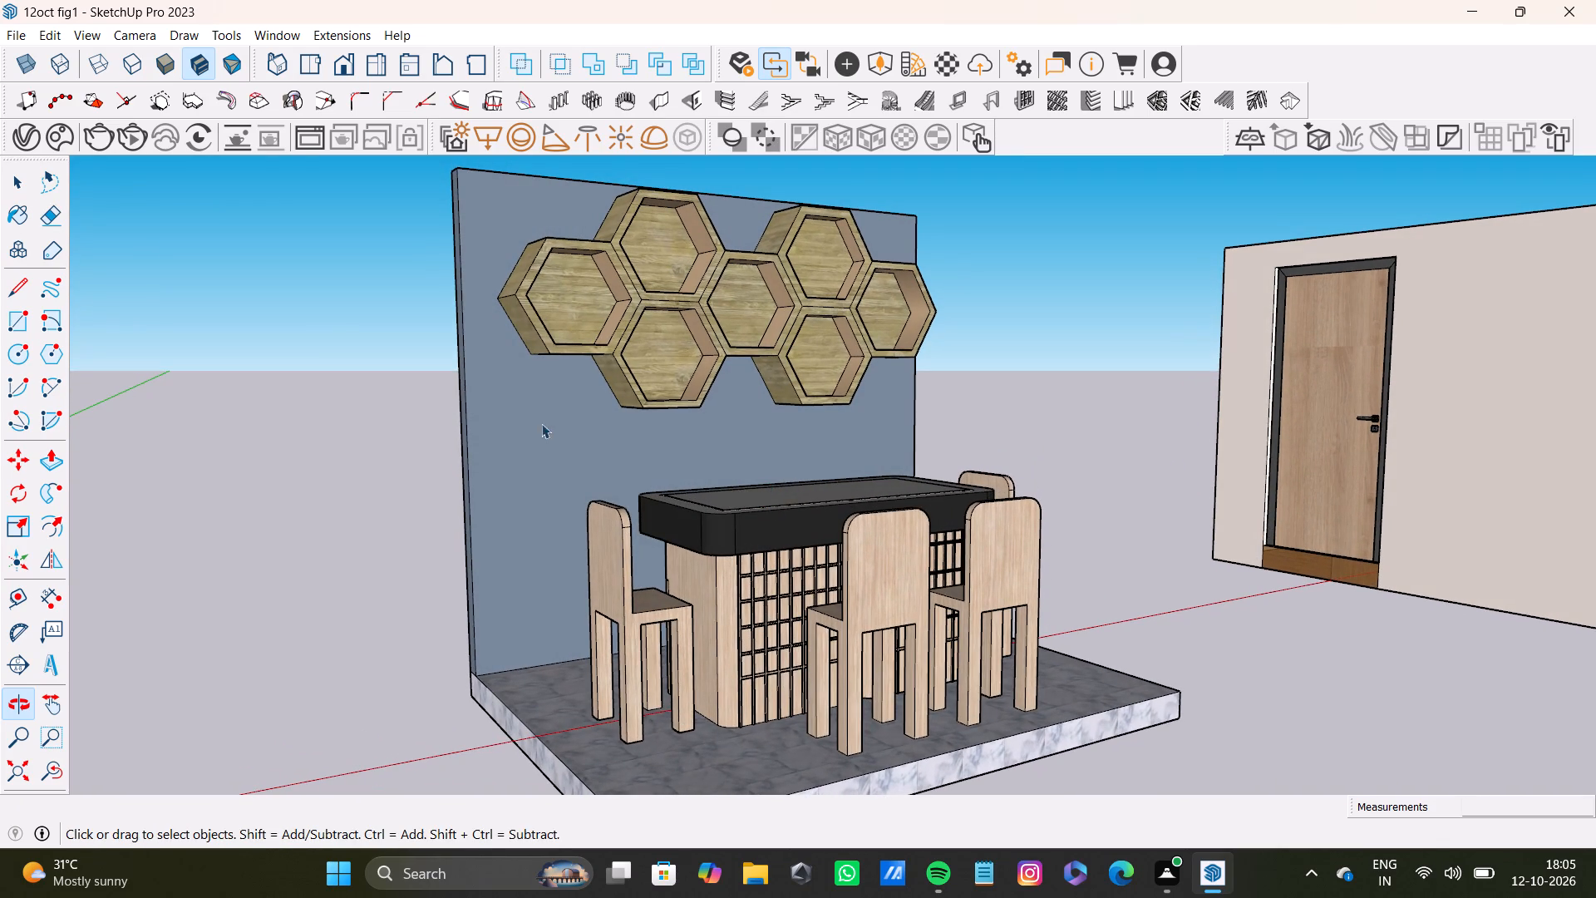
pyautogui.click(18, 41)
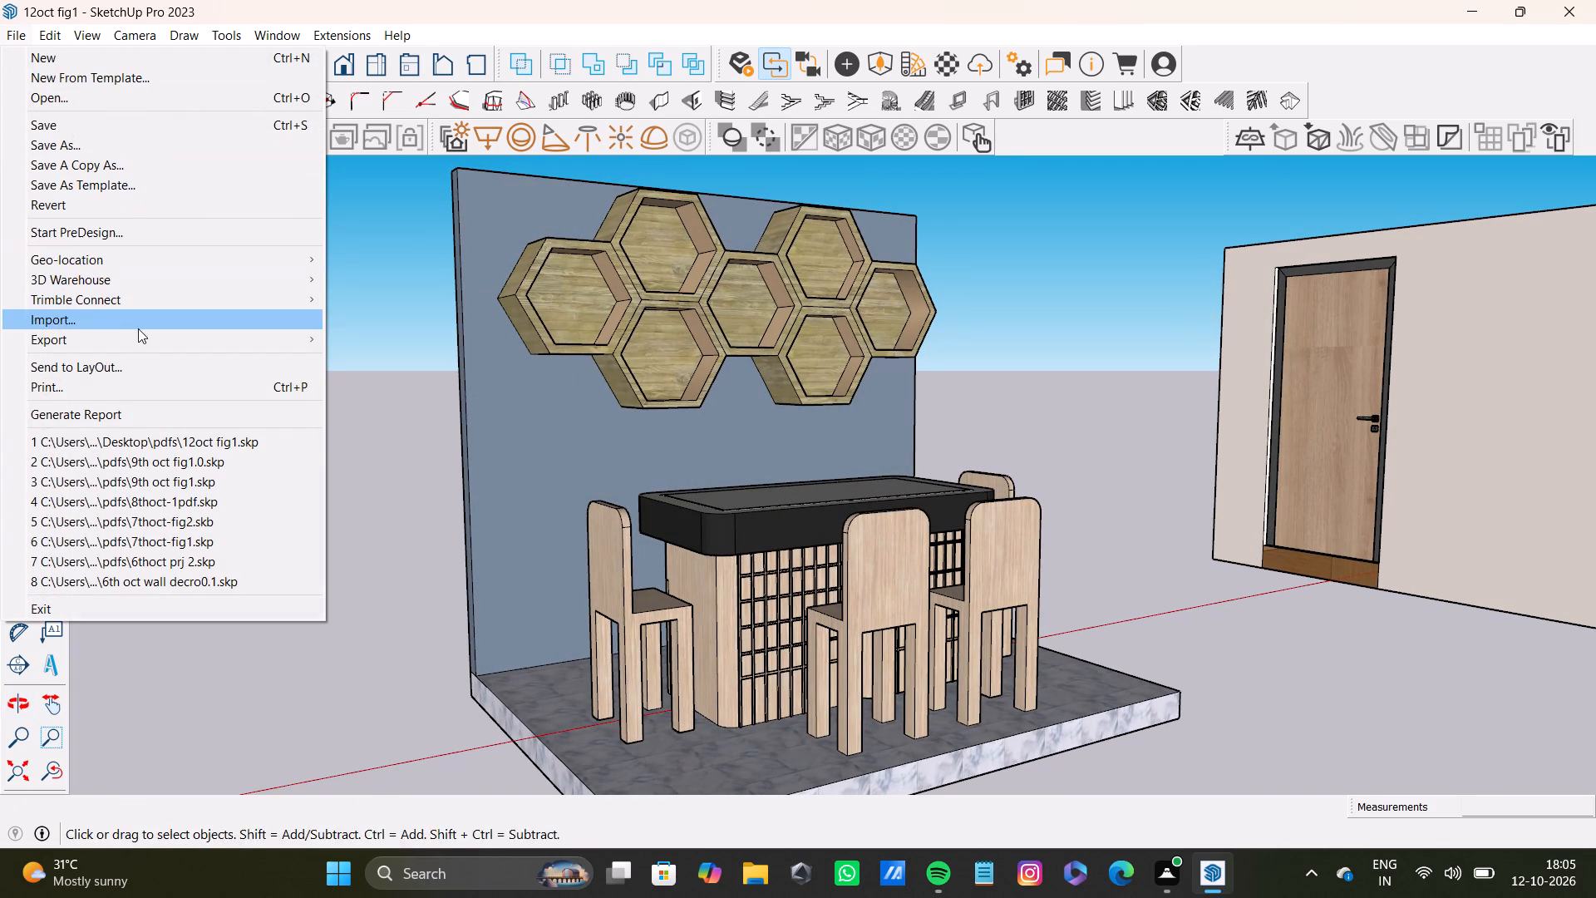
pyautogui.click(118, 379)
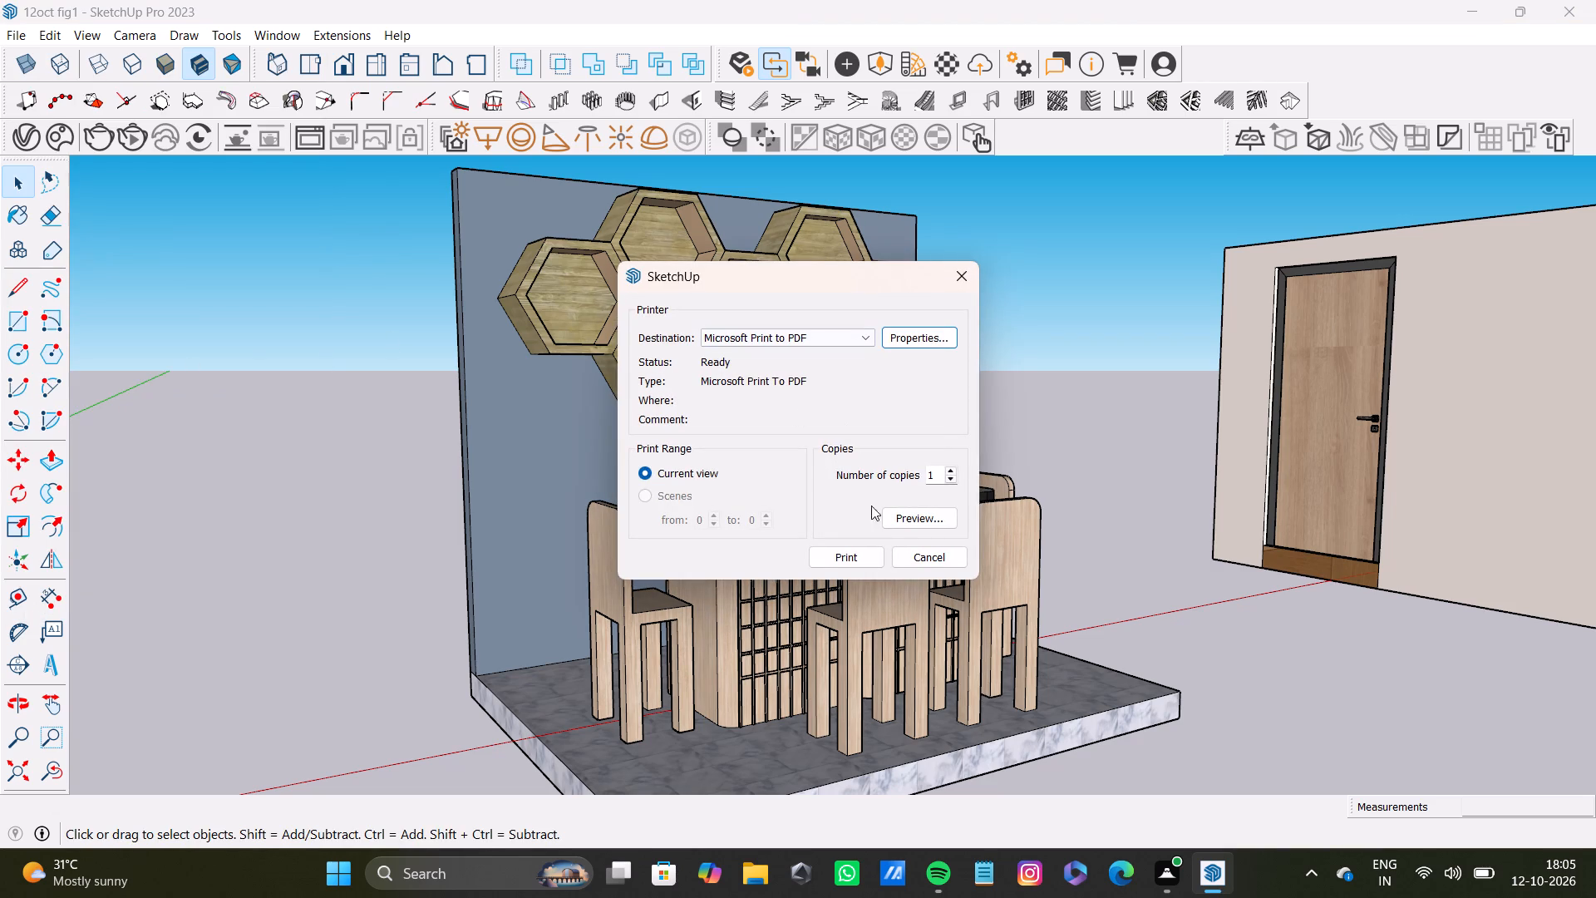
pyautogui.click(845, 560)
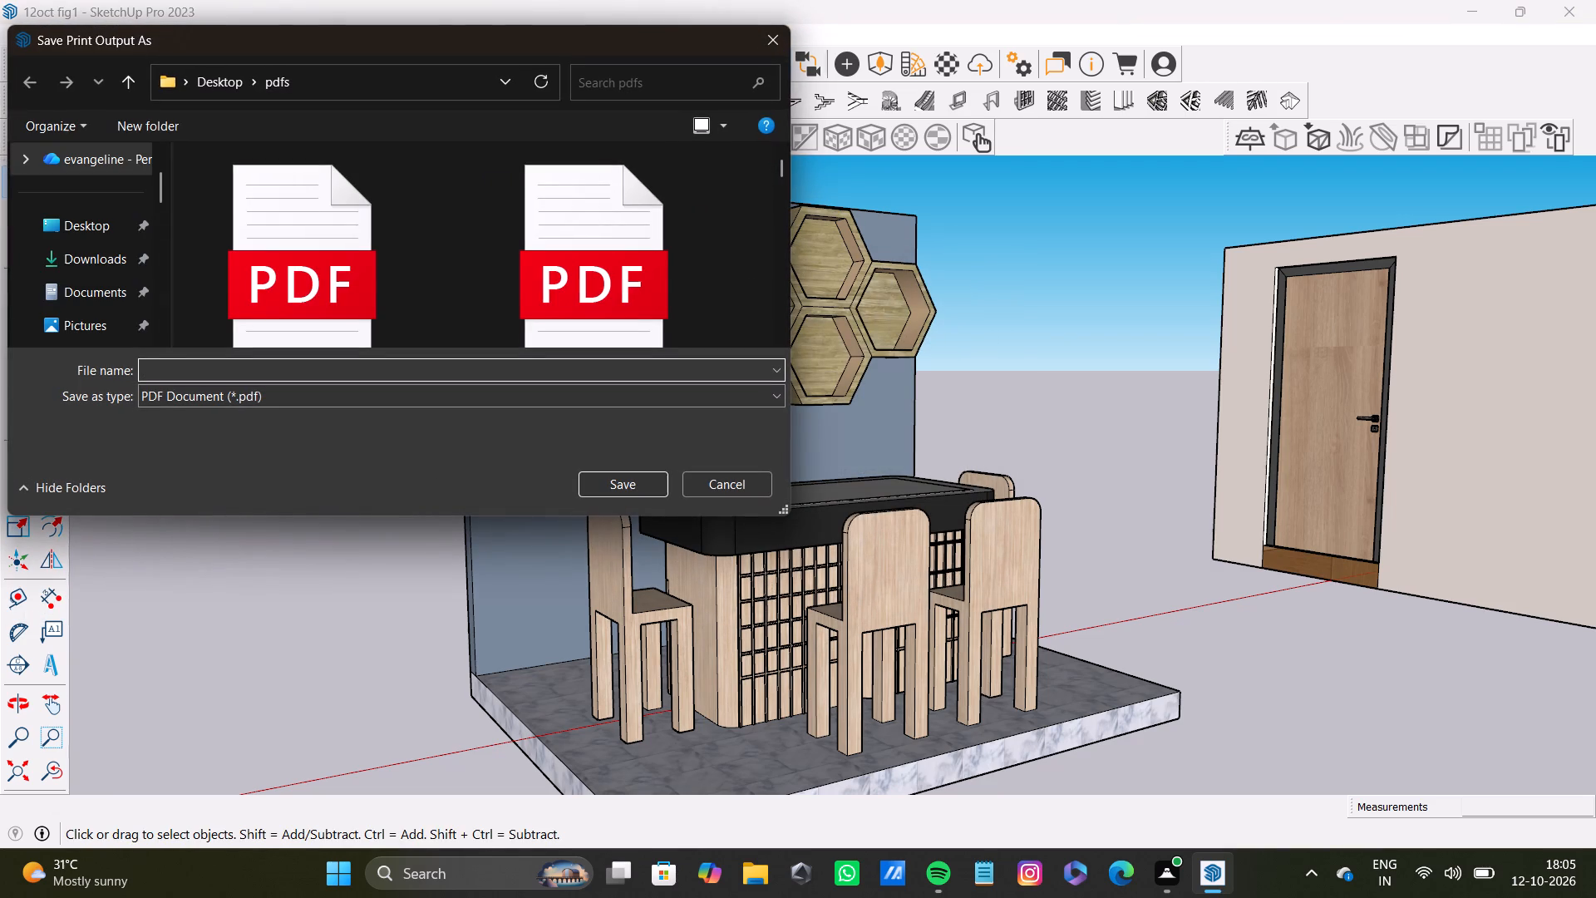
# Save the dining set print output as "12thoct fig3 pdf" in the pdfs folder.
pyautogui.click(182, 368)
pyautogui.write('12th')
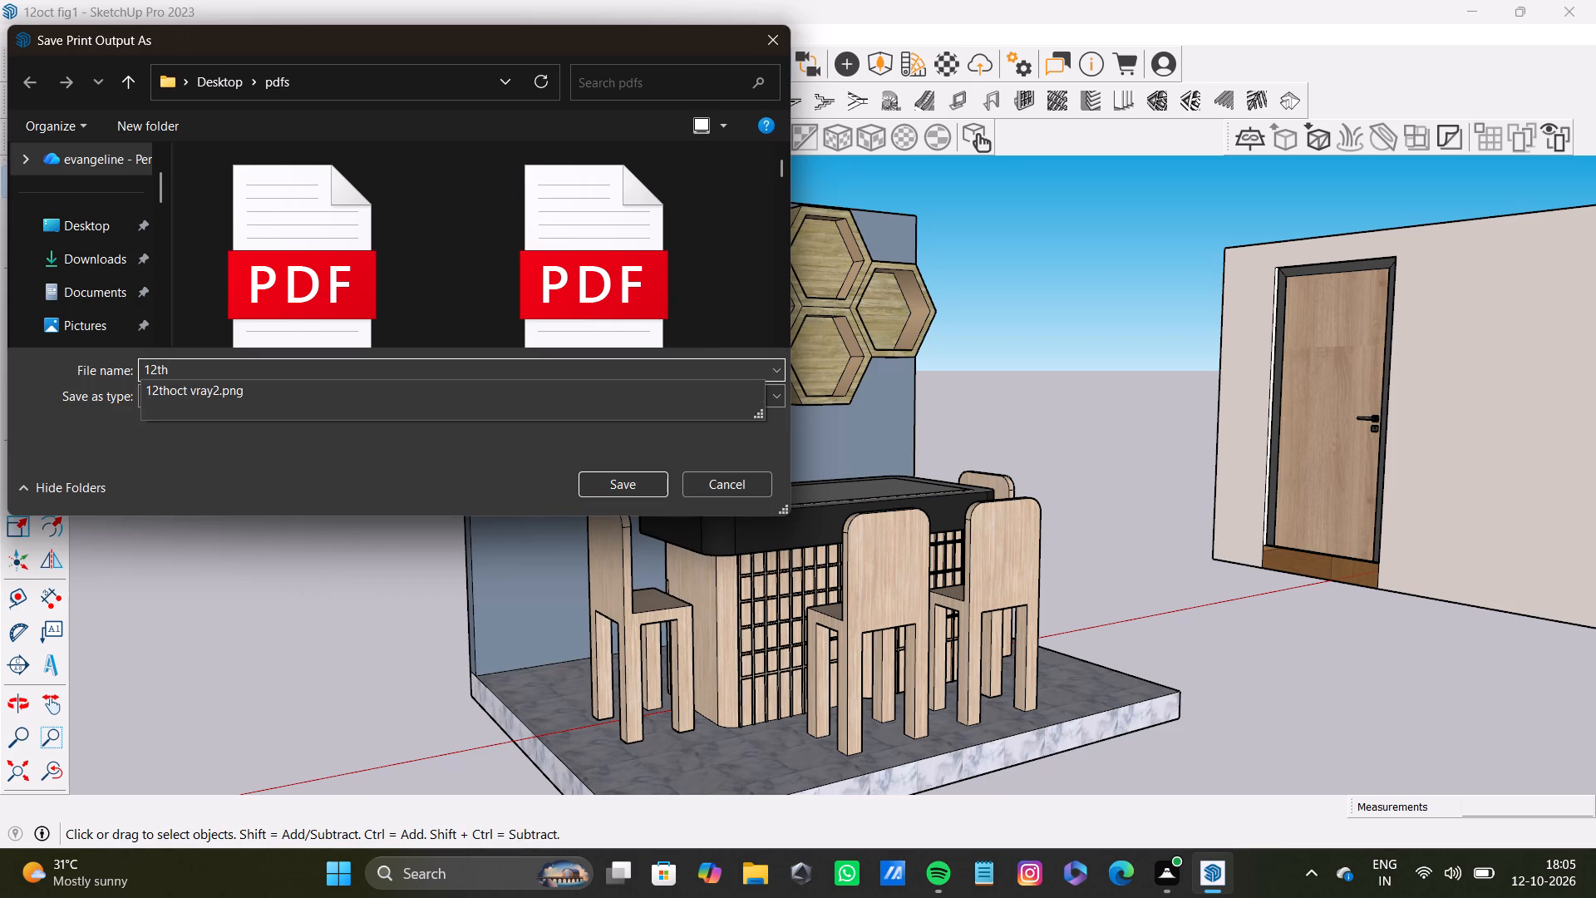
pyautogui.write('oct')
pyautogui.press('space')
pyautogui.write('fig2')
pyautogui.press('space')
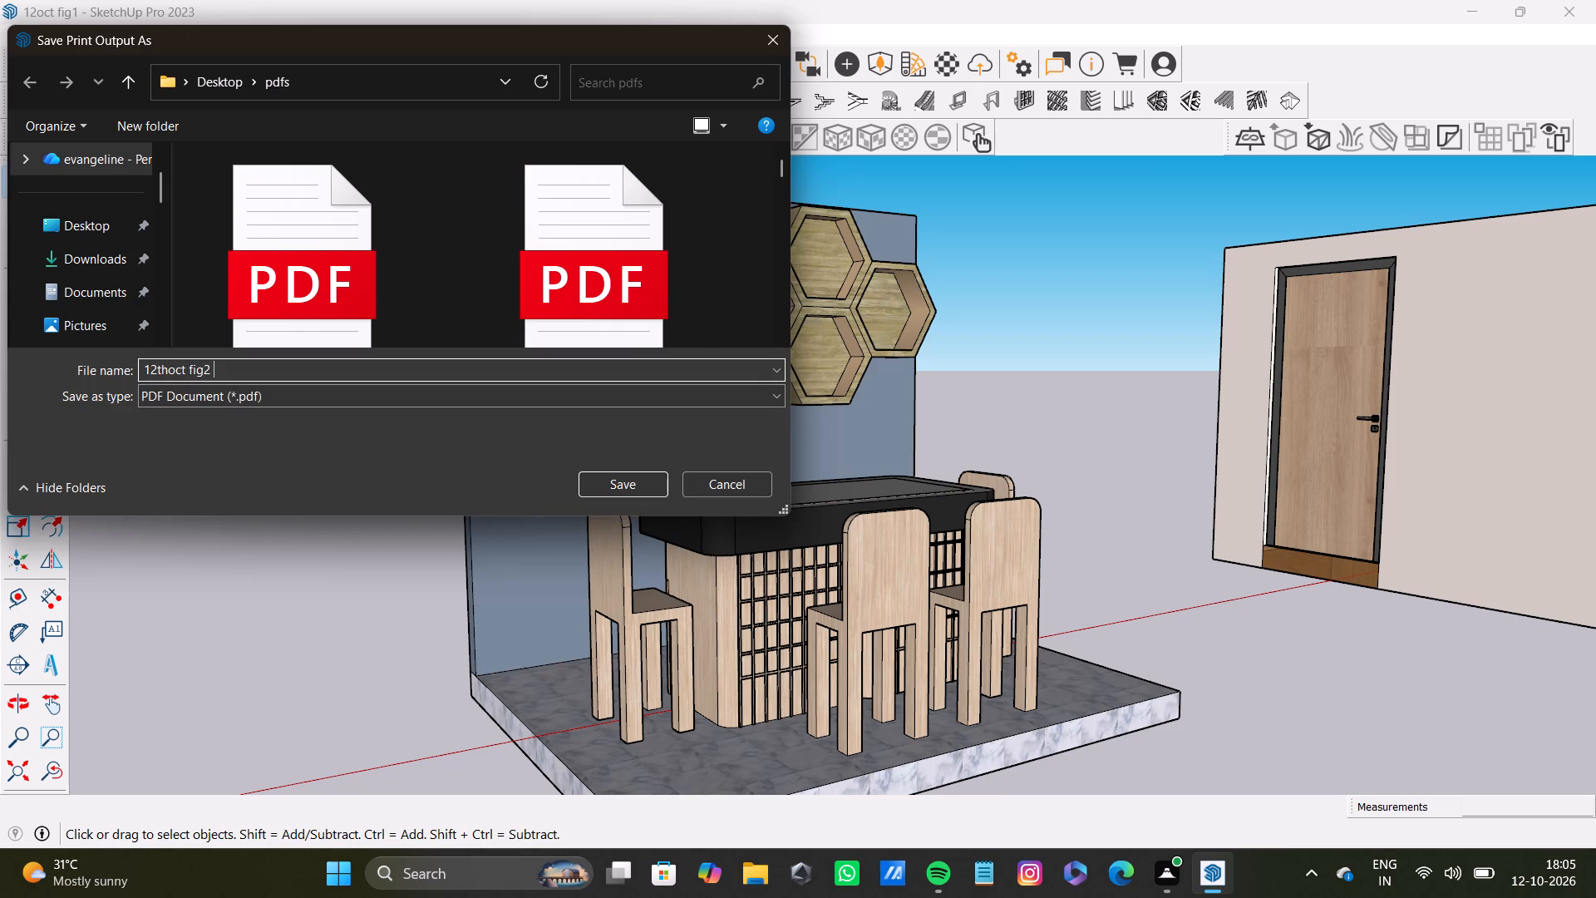
pyautogui.press('p')
pyautogui.press('BackSpace')
pyautogui.press('BackSpace')
pyautogui.press('BackSpace')
pyautogui.press('3')
pyautogui.press('space')
pyautogui.write('pfd')
pyautogui.press('BackSpace')
pyautogui.press('BackSpace')
pyautogui.press('d')
pyautogui.press('BackSpace')
pyautogui.write('df')
pyautogui.press('Return')
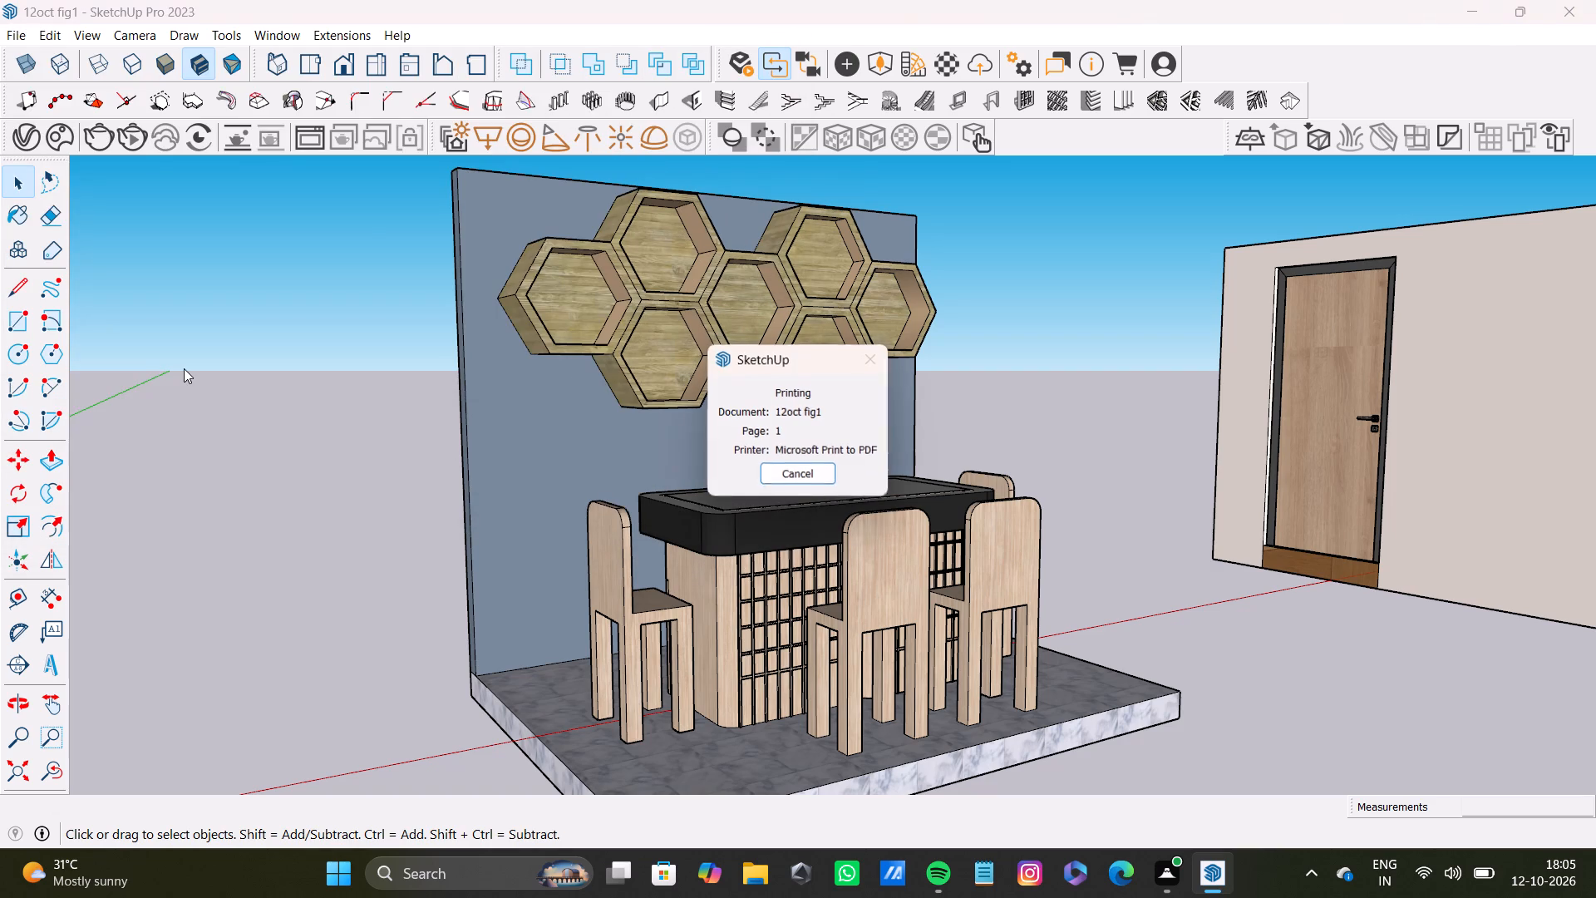
pyautogui.click(874, 361)
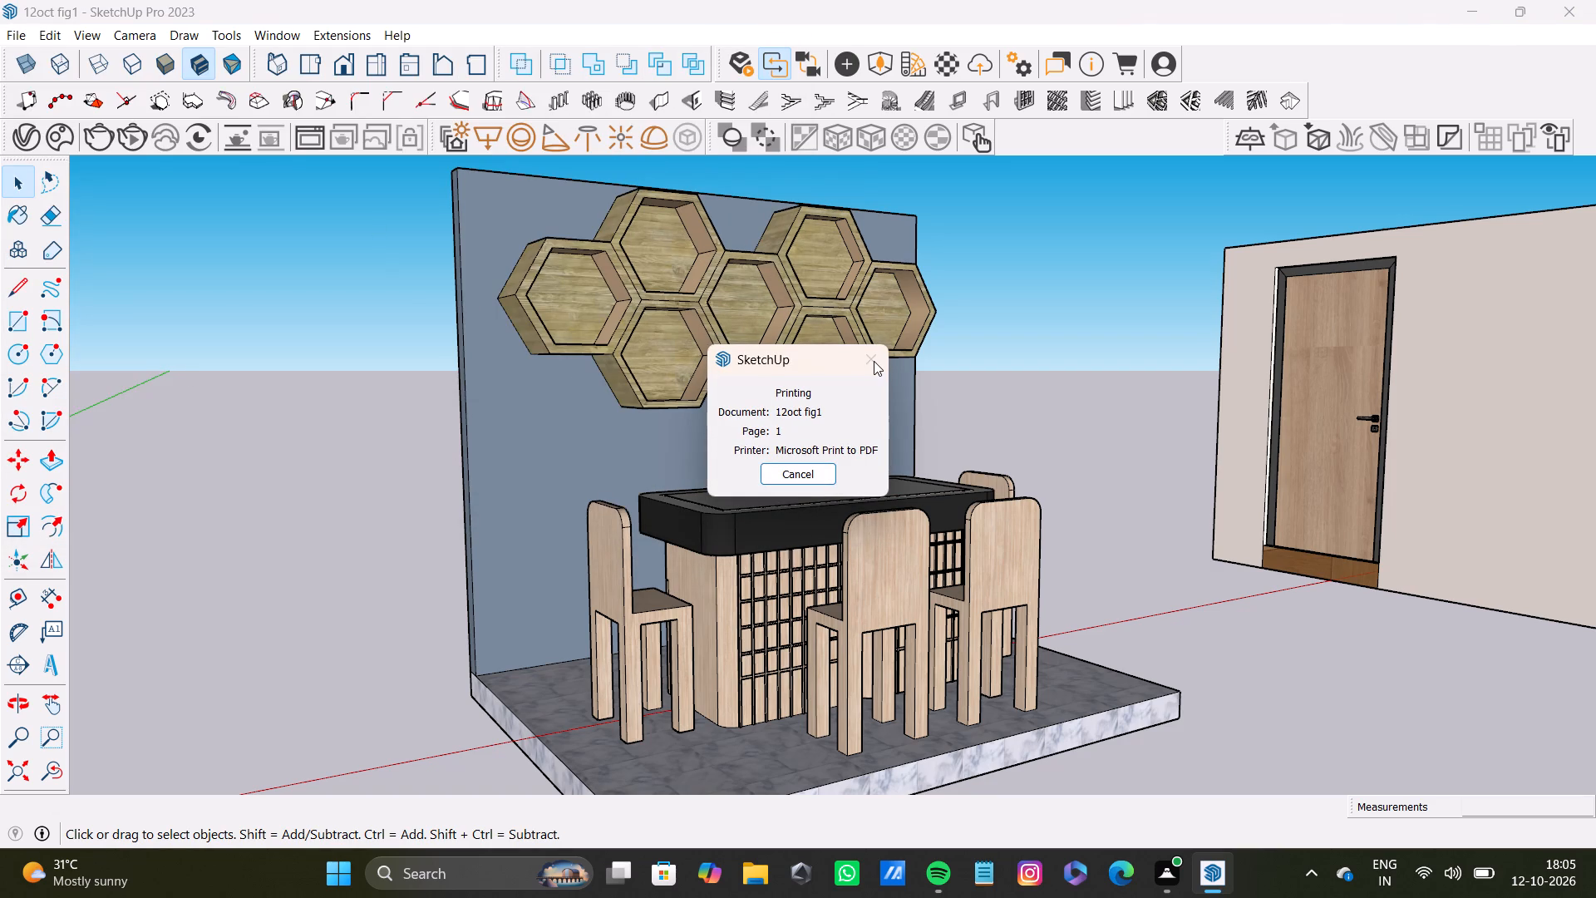
# Look over the whole model from above, examining the desk scene, the dining set and the walled bedroom together.
pyautogui.scroll(-8, 680, 486)
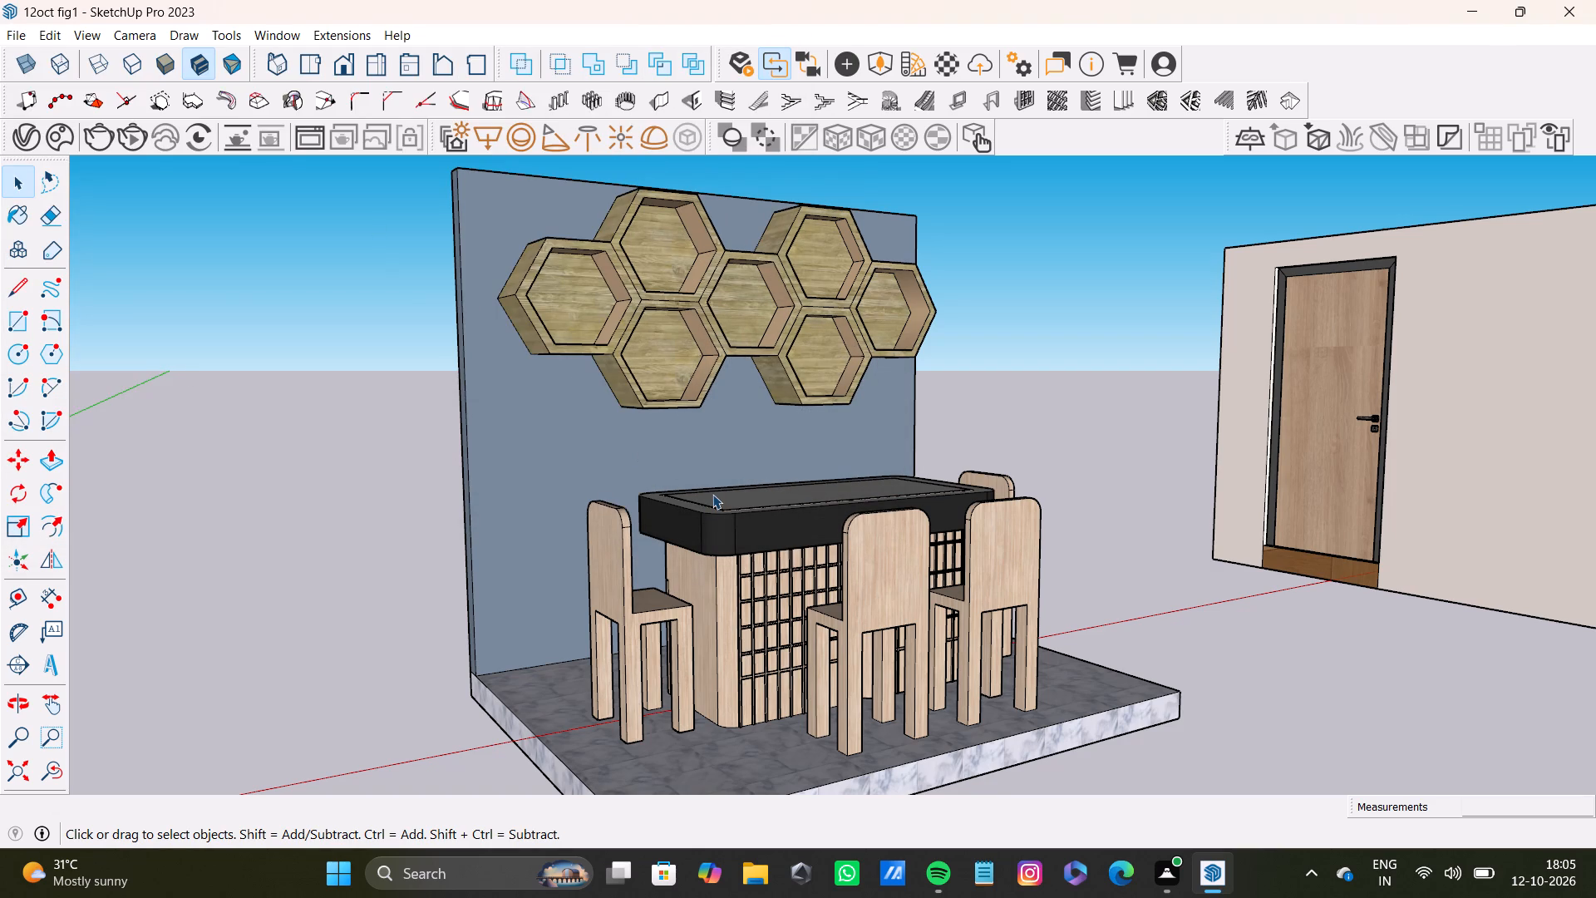
pyautogui.scroll(-20, 712, 494)
pyautogui.scroll(-5, 712, 494)
pyautogui.moveTo(933, 459); pyautogui.dragTo(728, 661, button='middle')
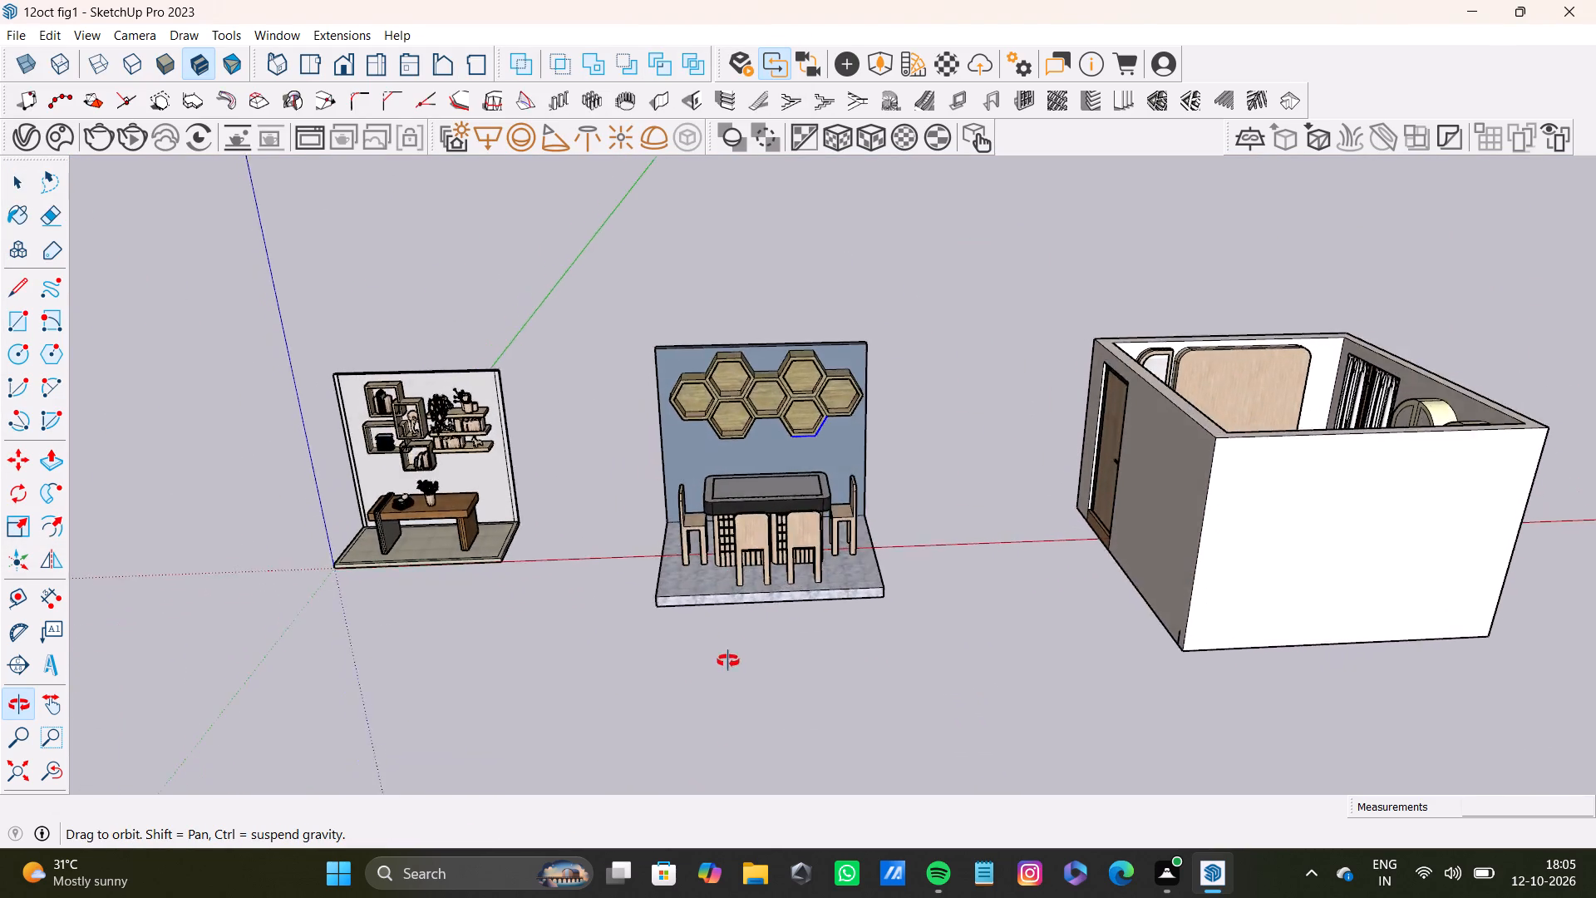
pyautogui.moveTo(728, 661); pyautogui.dragTo(706, 707, button='middle')
pyautogui.scroll(-5, 721, 623)
pyautogui.keyDown('shift'); pyautogui.moveTo(761, 590); pyautogui.dragTo(596, 769, button='middle'); pyautogui.keyUp('shift')
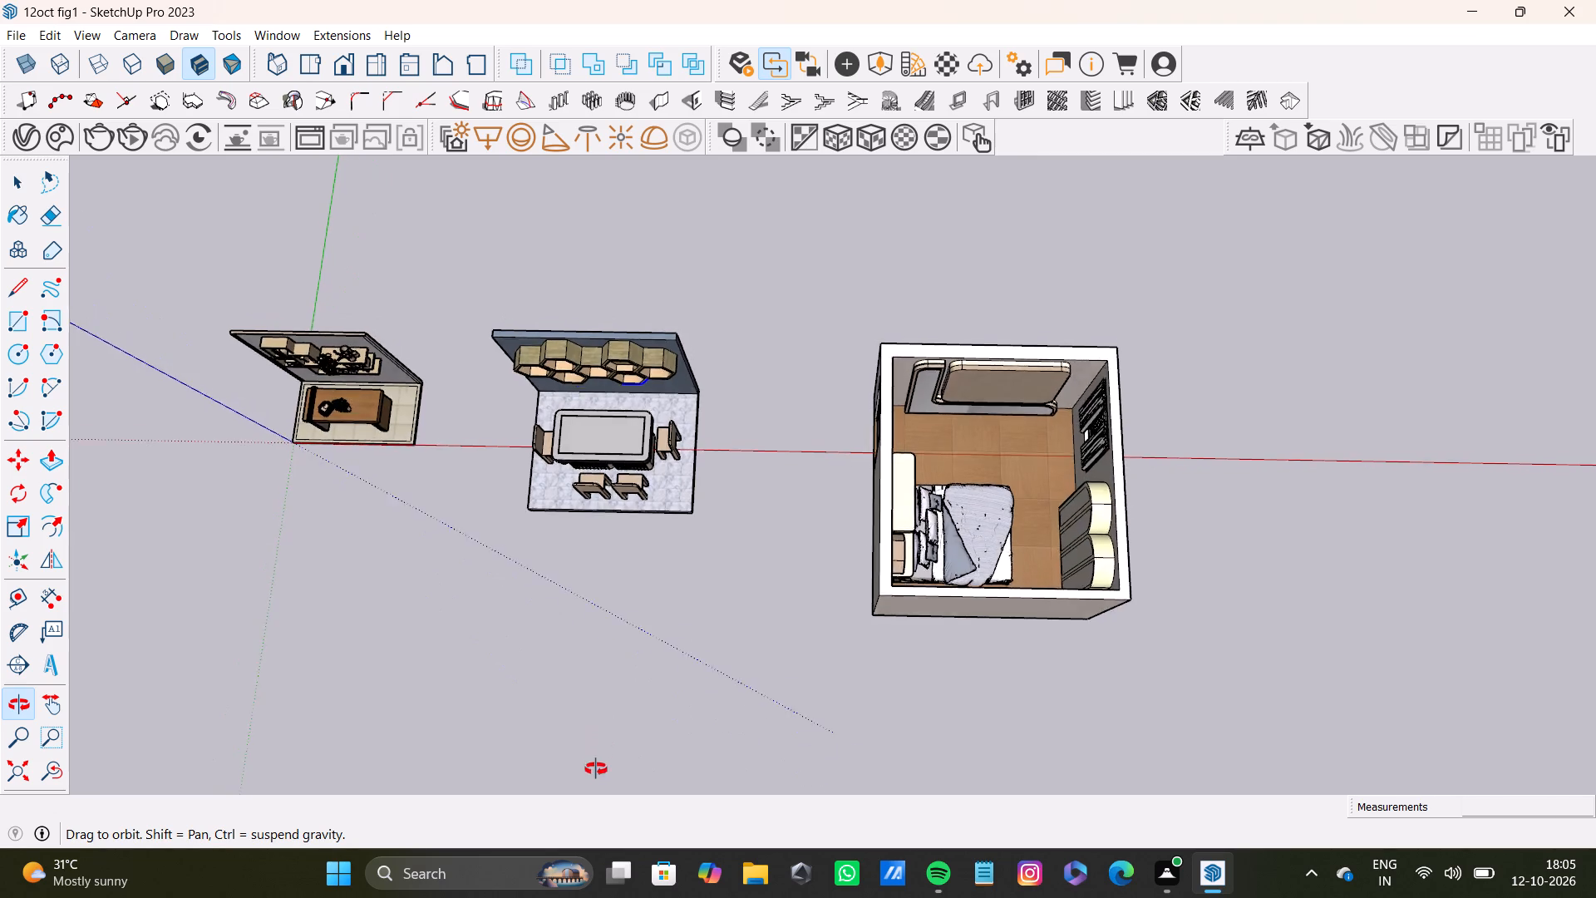
pyautogui.keyDown('shift'); pyautogui.moveTo(596, 769); pyautogui.dragTo(946, 362, button='middle'); pyautogui.keyUp('shift')
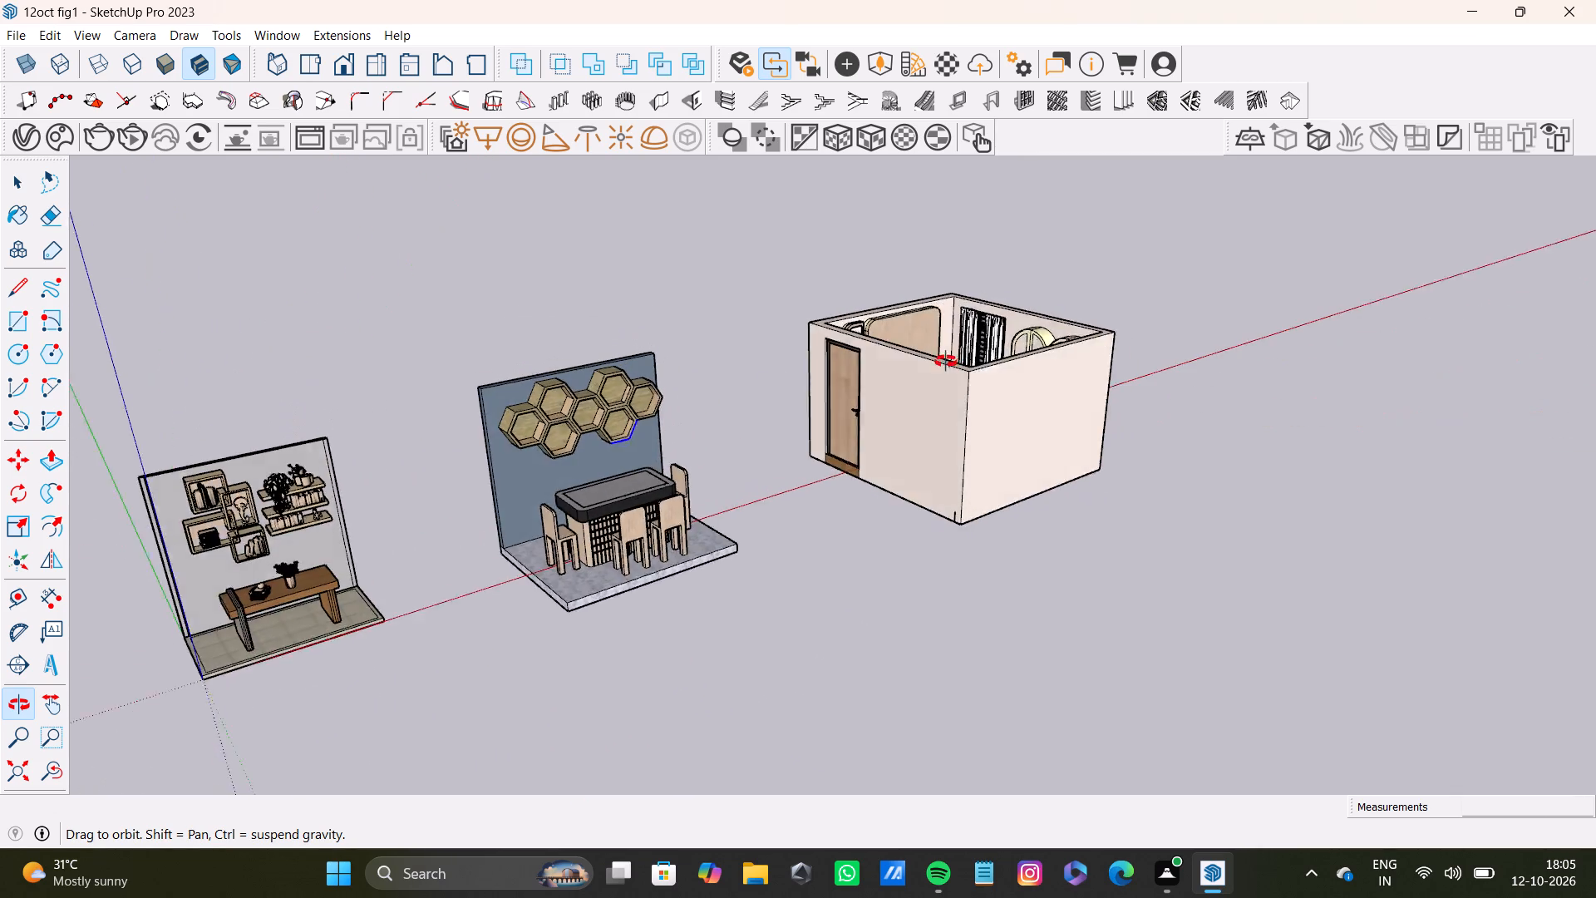
pyautogui.keyDown('shift'); pyautogui.moveTo(946, 362); pyautogui.dragTo(948, 360, button='middle'); pyautogui.keyUp('shift')
pyautogui.keyDown('shift'); pyautogui.moveTo(529, 535); pyautogui.dragTo(666, 592, button='middle'); pyautogui.keyUp('shift')
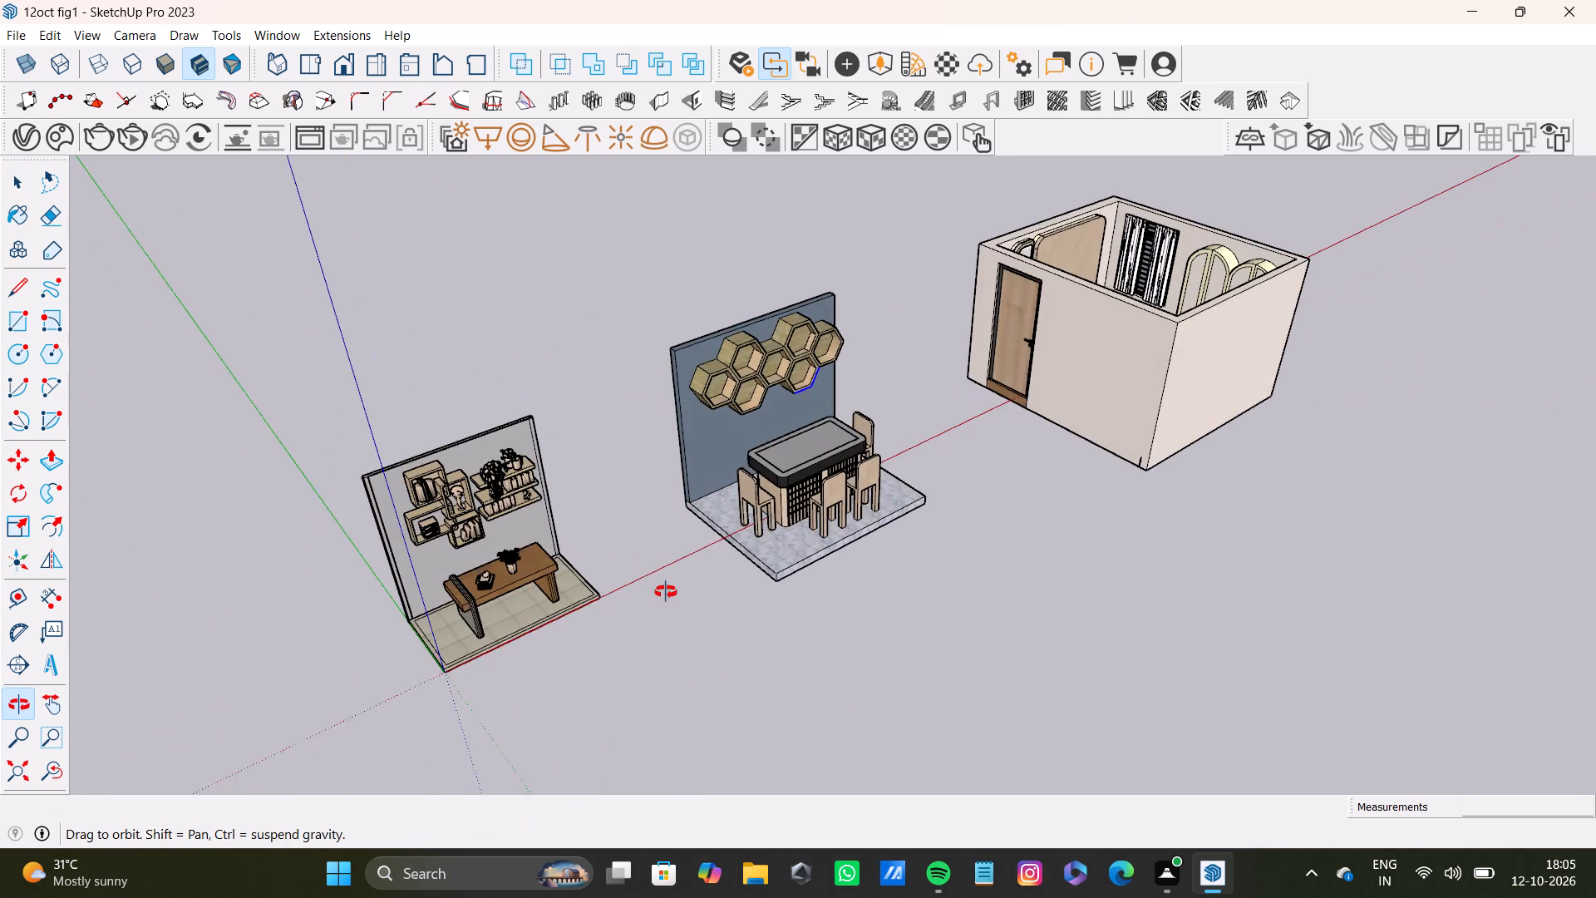
pyautogui.keyDown('shift'); pyautogui.moveTo(666, 592); pyautogui.dragTo(667, 591, button='middle'); pyautogui.keyUp('shift')
pyautogui.keyDown('shift'); pyautogui.moveTo(697, 494); pyautogui.dragTo(608, 510, button='middle'); pyautogui.keyUp('shift')
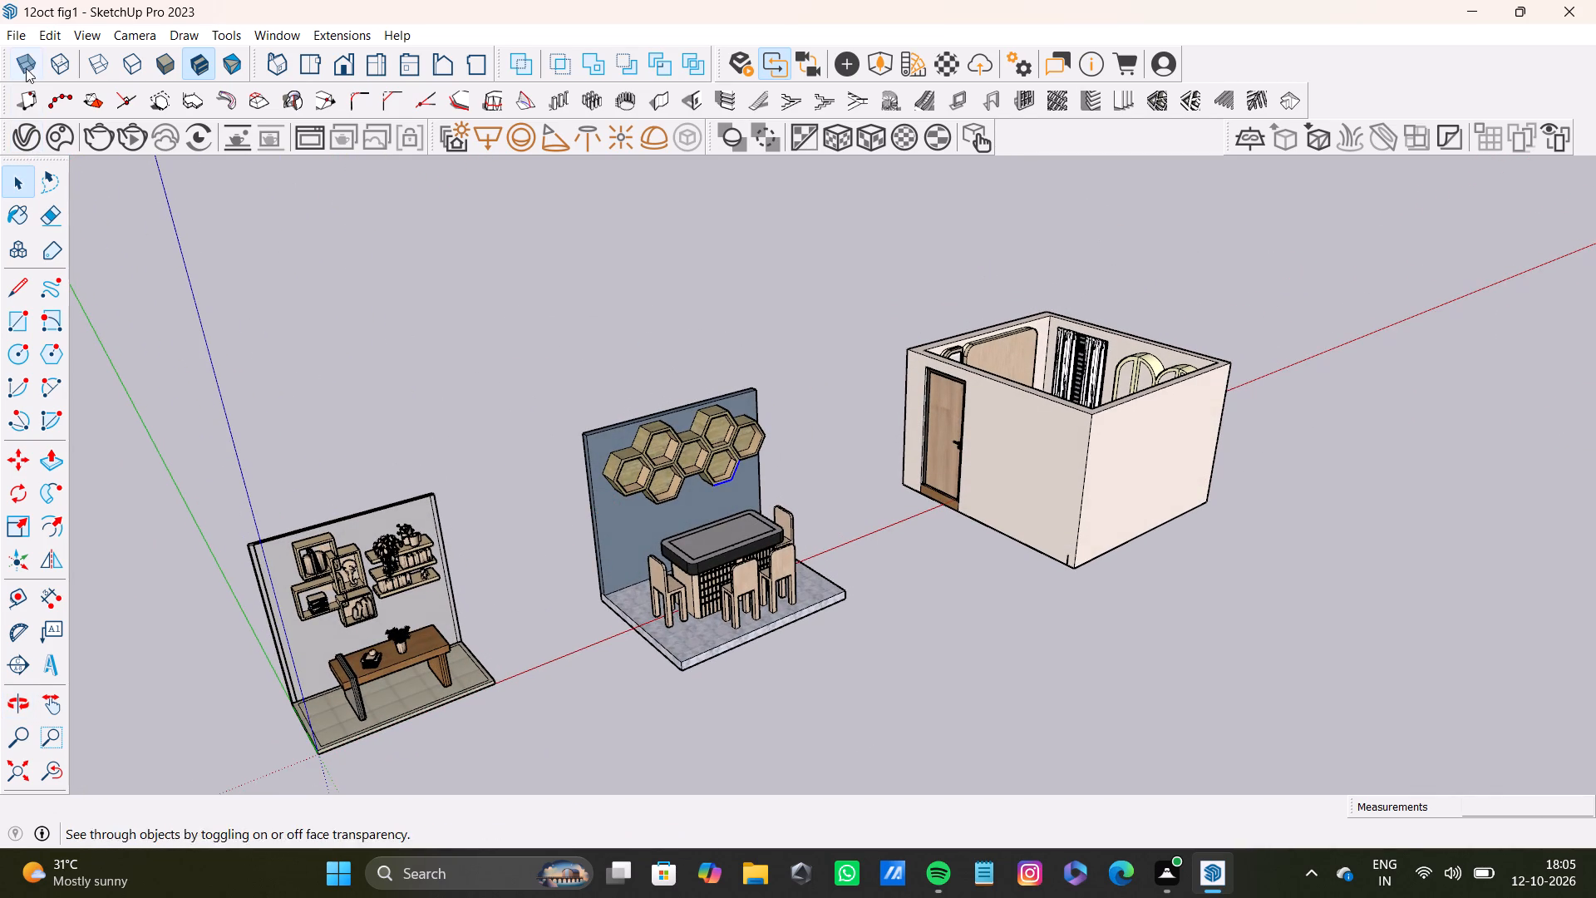
# Save the model as a SketchUp file named "12oct fig1.o" in the pdfs folder.
pyautogui.click(18, 35)
pyautogui.click(57, 125)
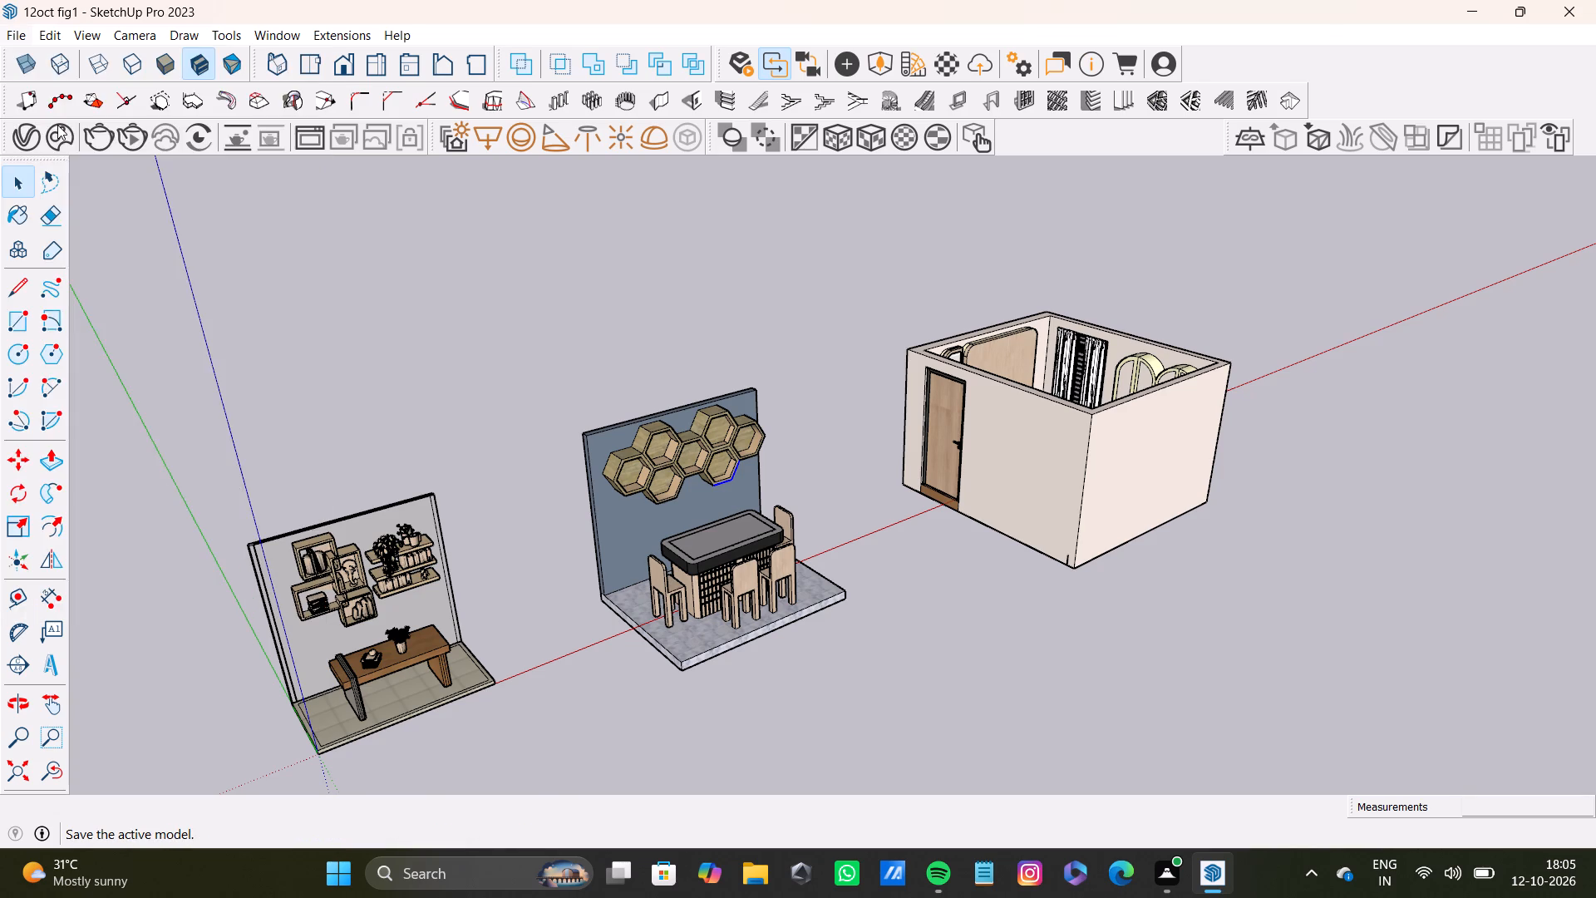
pyautogui.click(221, 371)
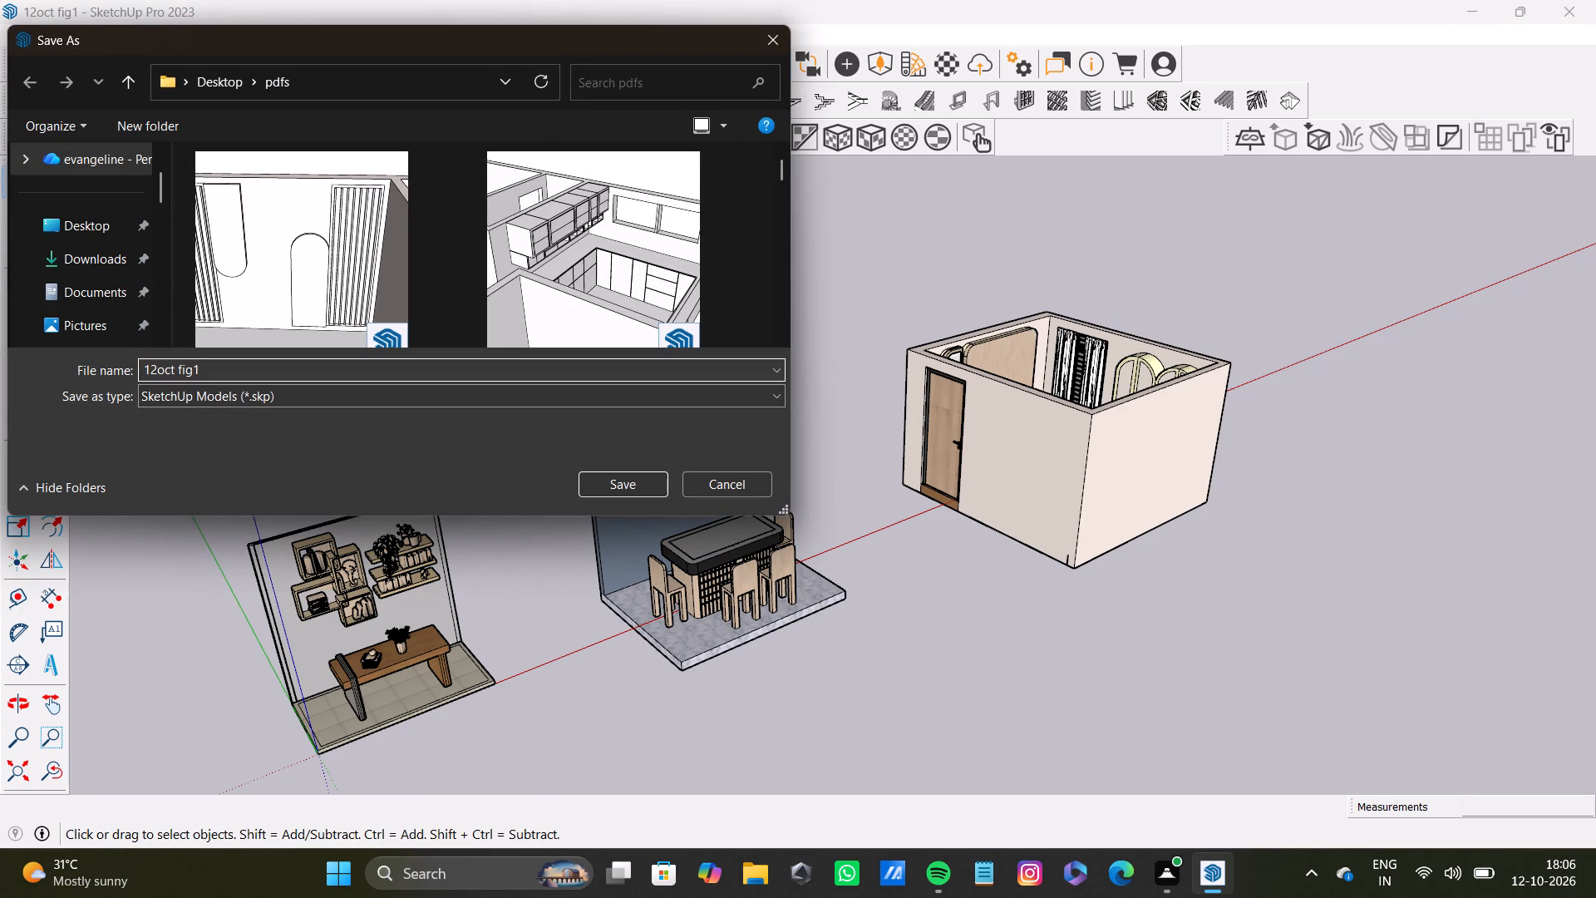
pyautogui.write('.o')
pyautogui.press('Return')
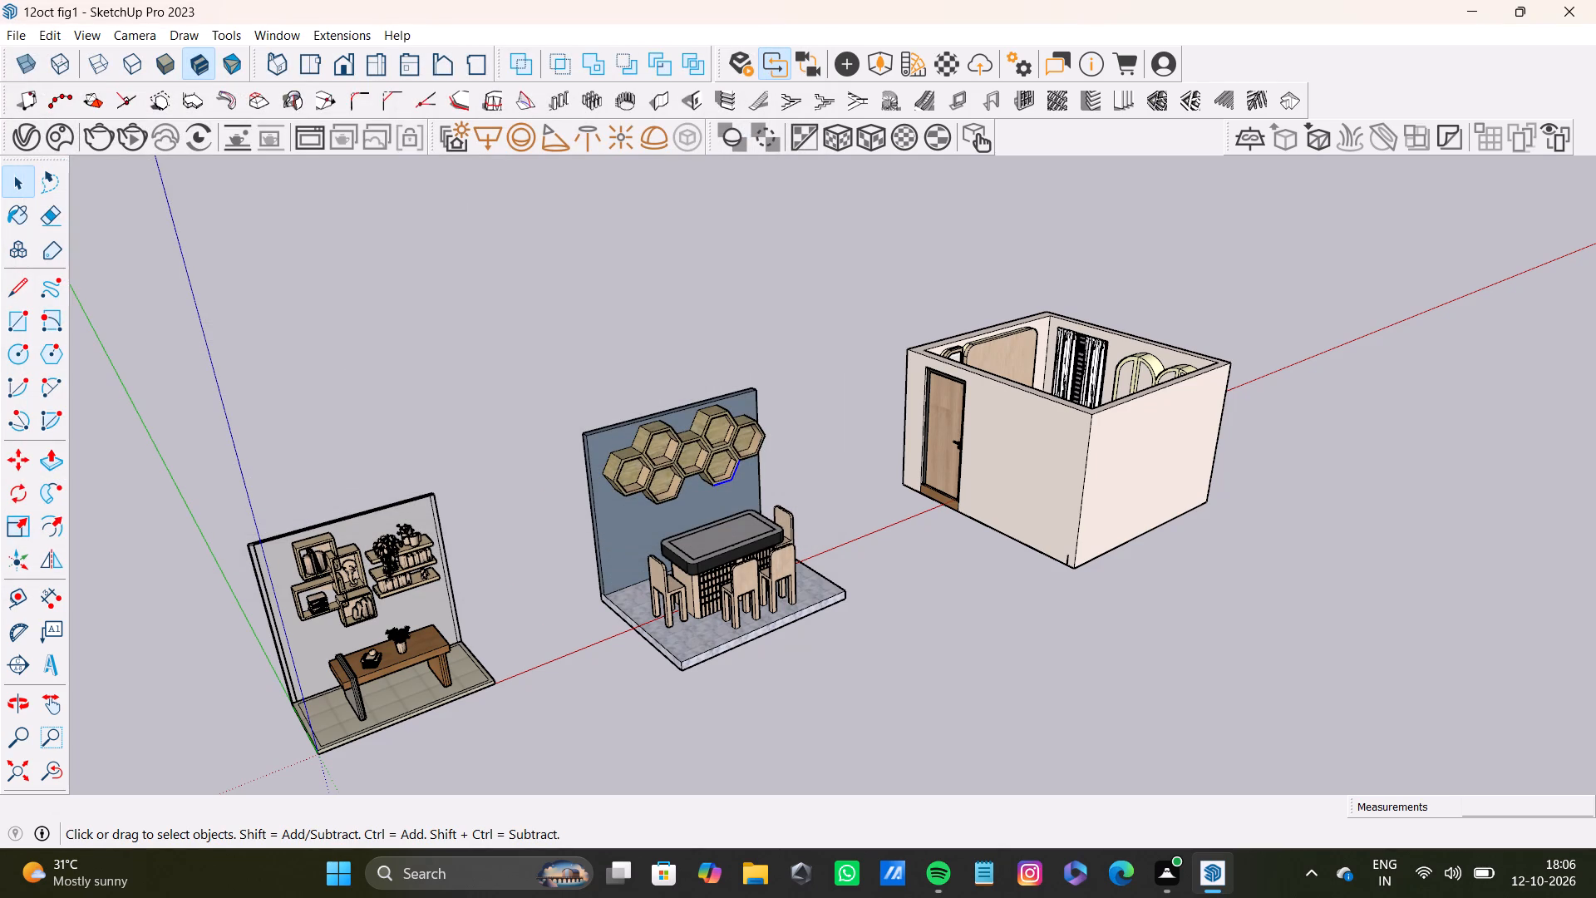